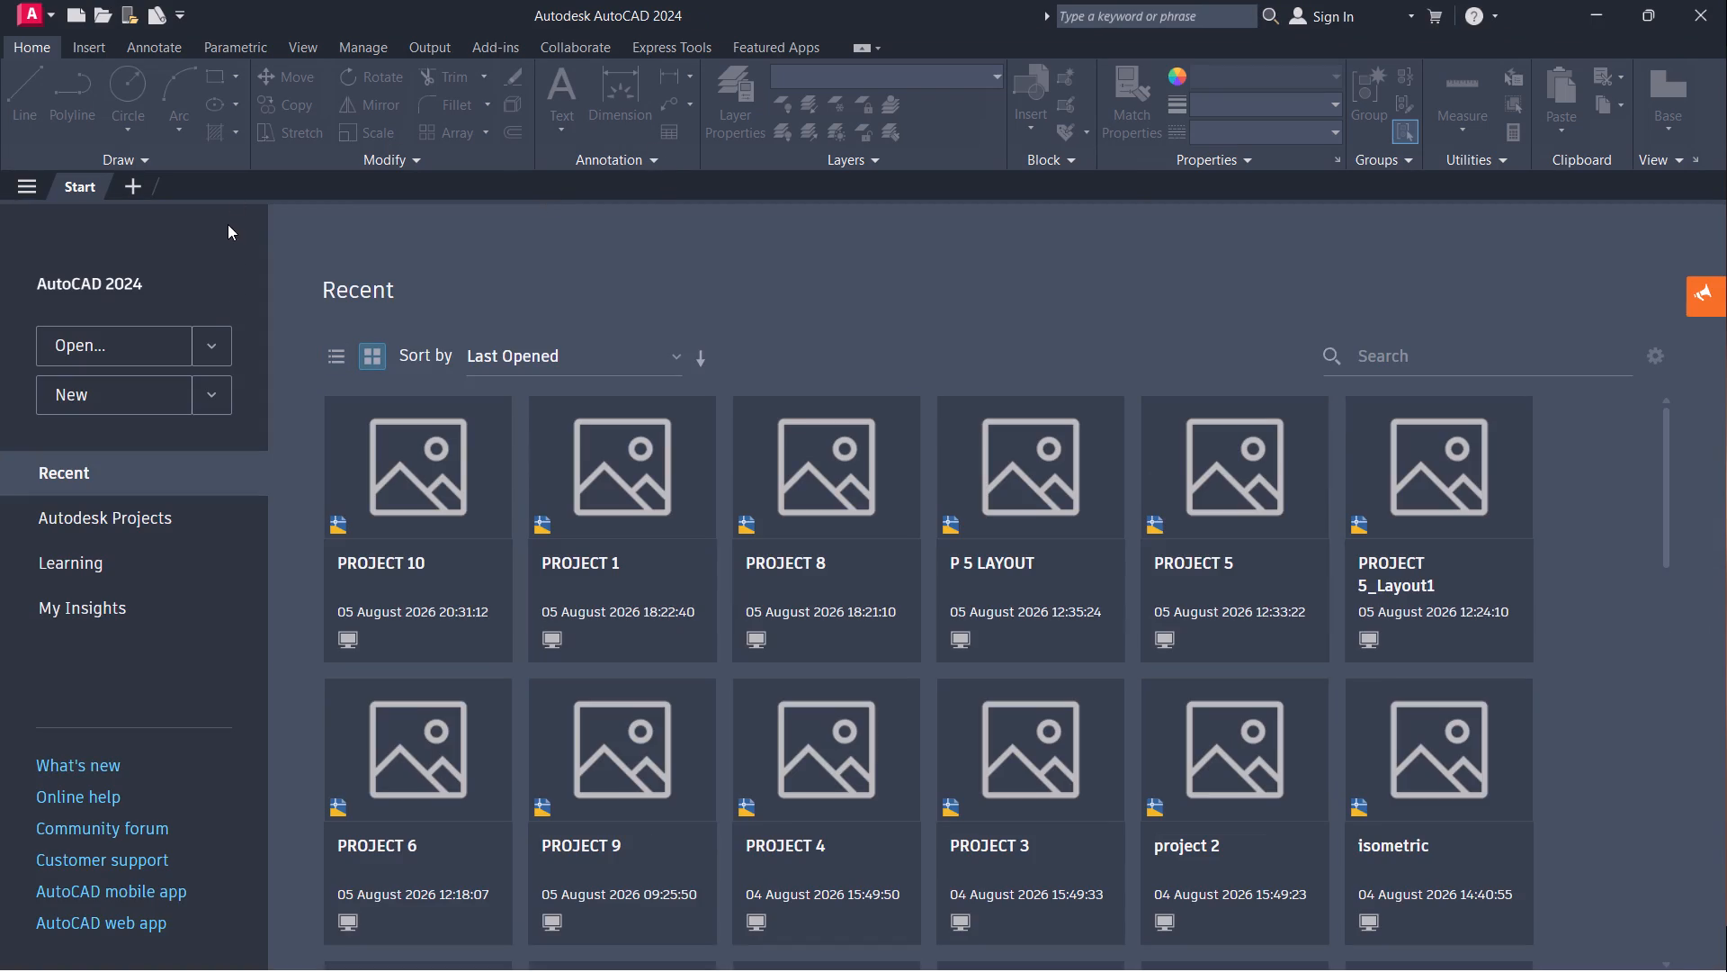
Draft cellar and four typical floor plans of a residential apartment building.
Create a new blank drawing.
{"action": "left_click", "coordinate": [144, 394]}
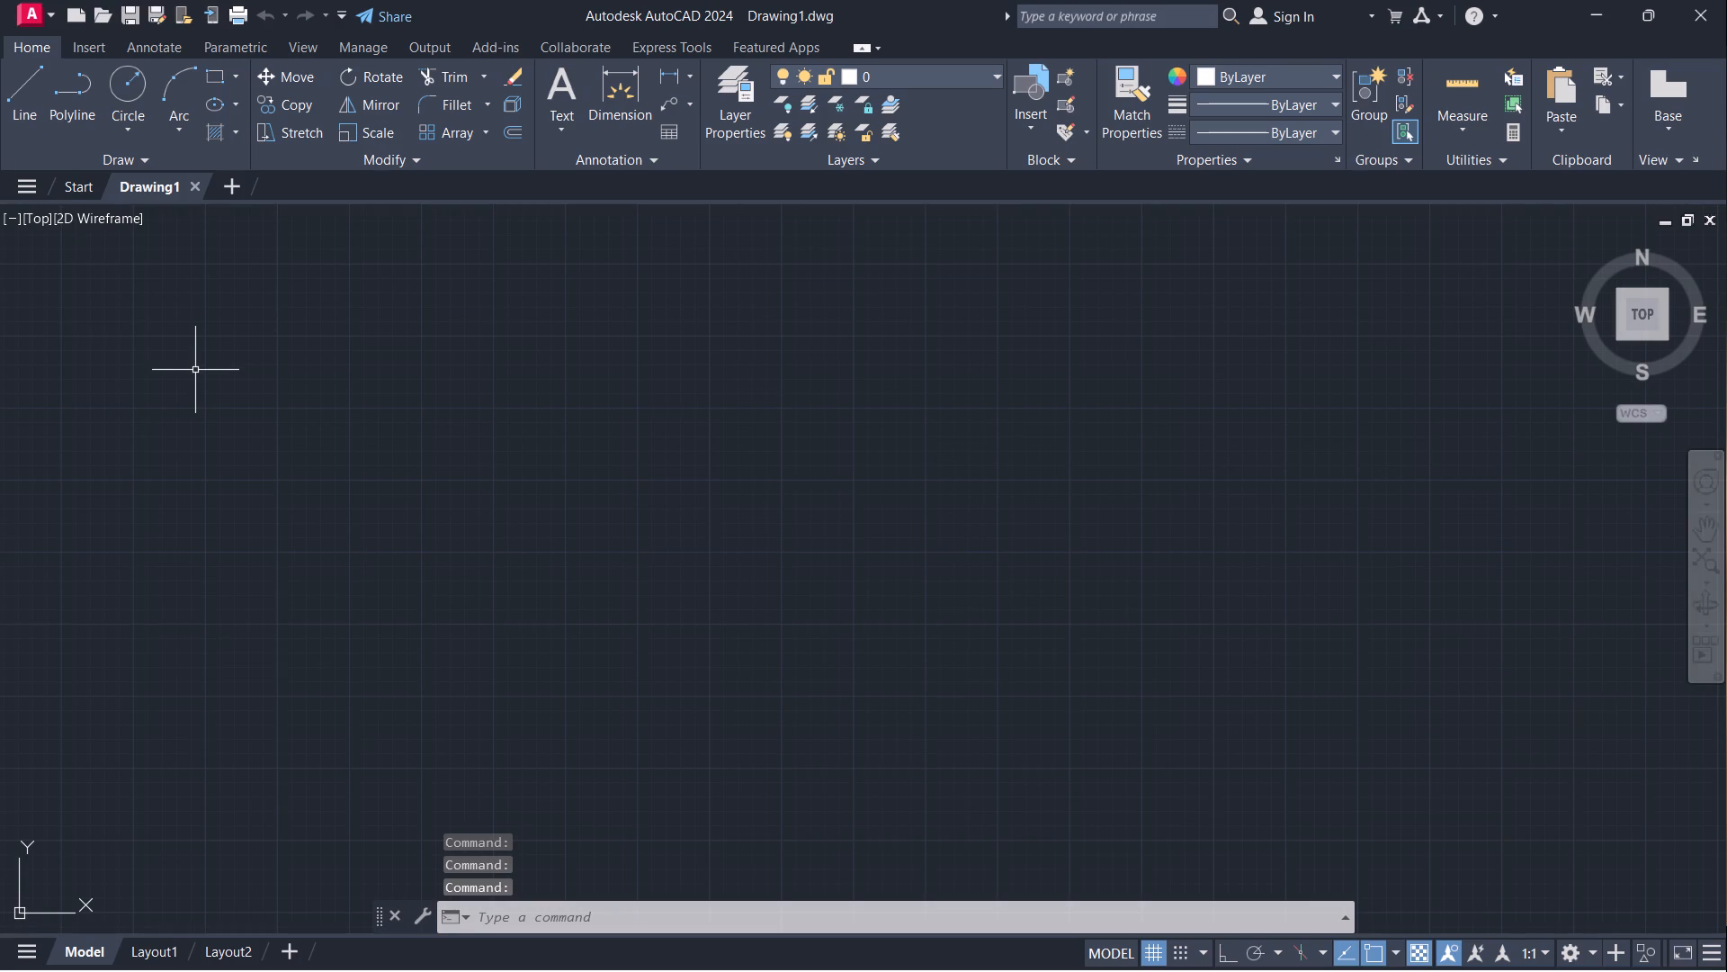
Configure the drawing units to Architectural length with 0'-0 1/4" precision and Inches as the insertion scale.
{"action": "type", "text": "un"}
{"action": "key", "text": "Return"}
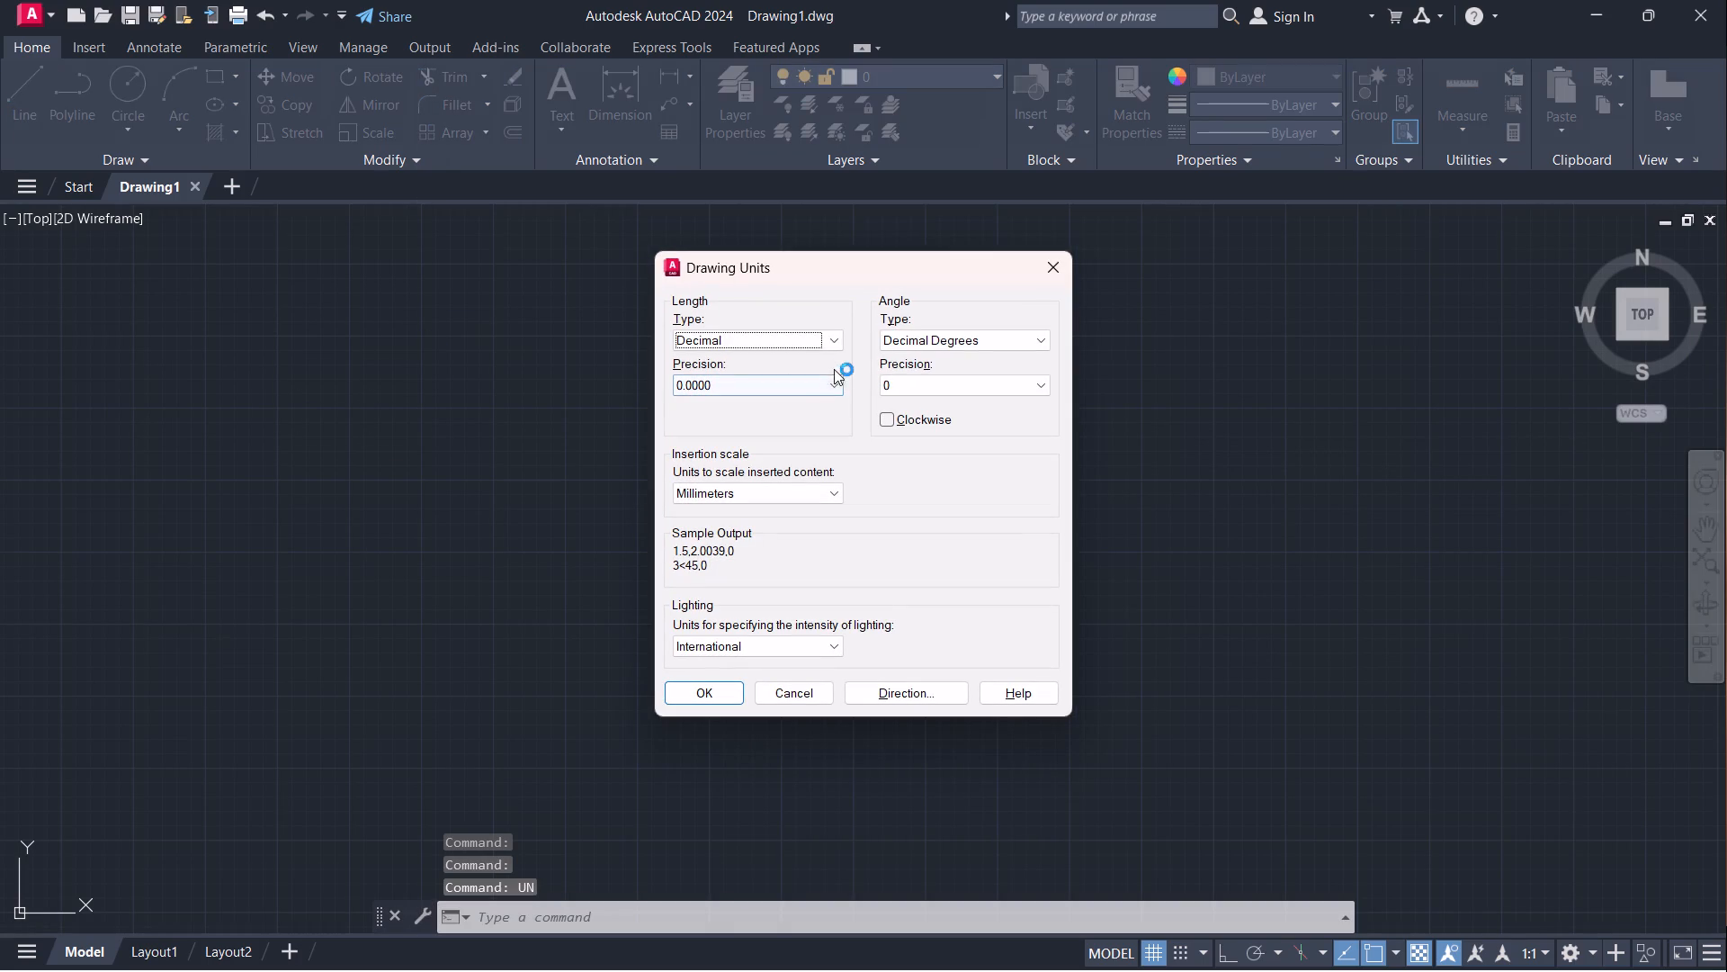
{"action": "left_click", "coordinate": [827, 337]}
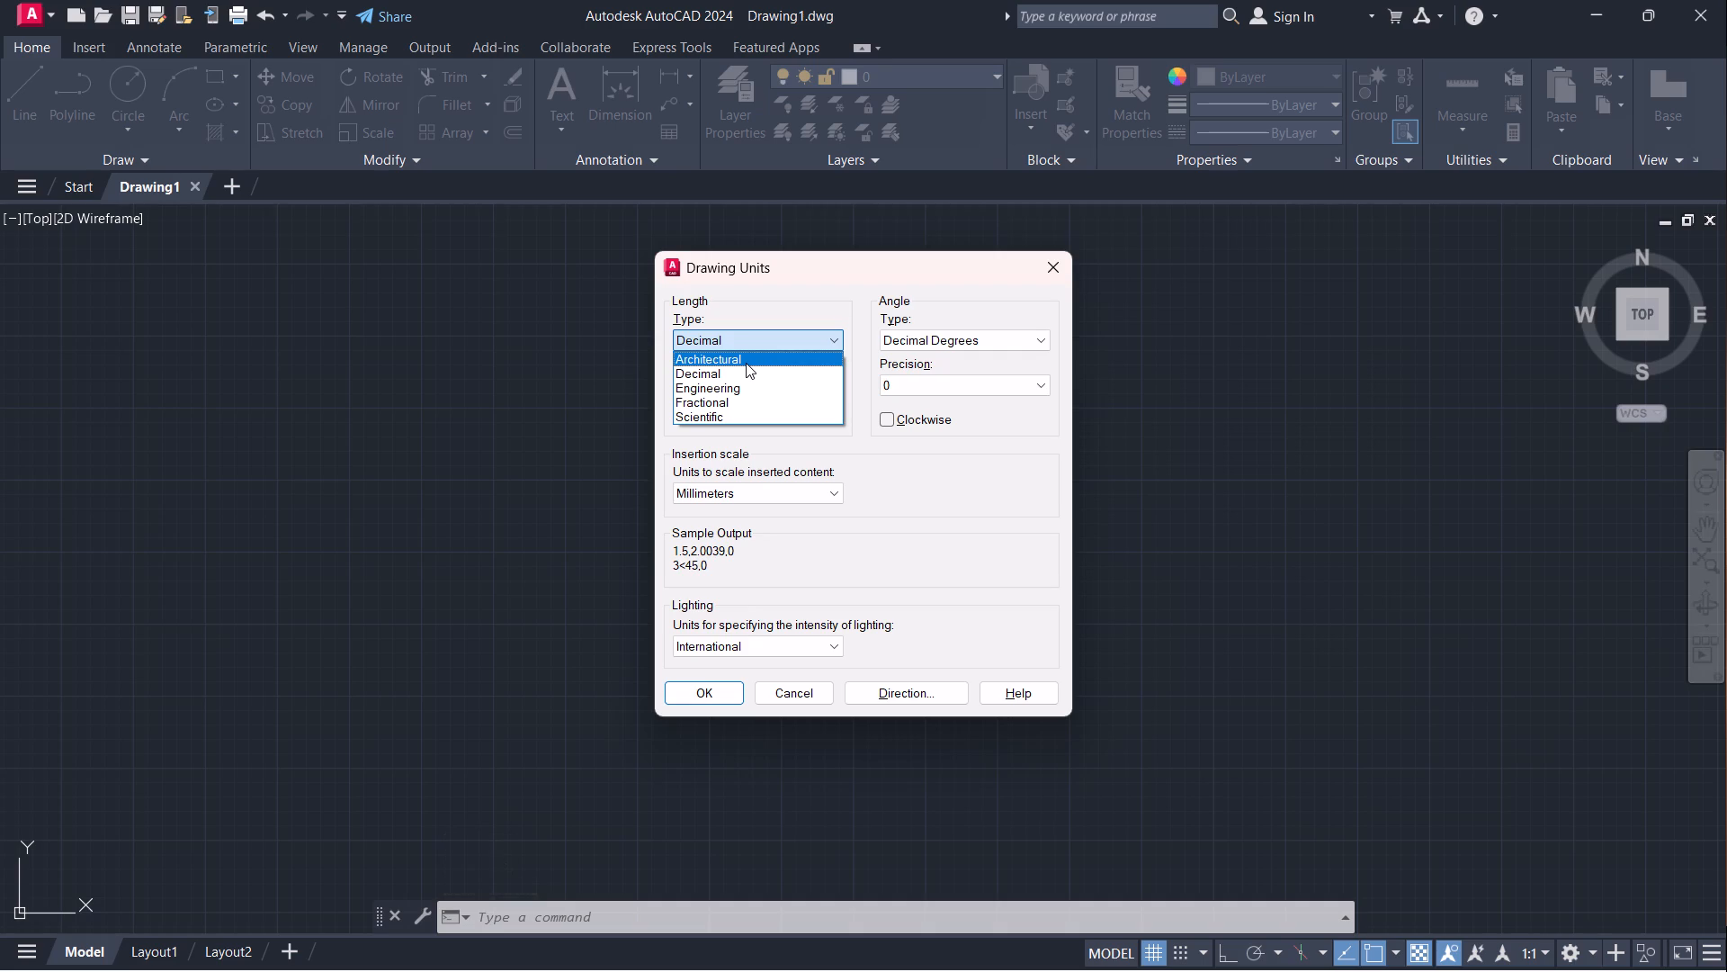
{"action": "left_click", "coordinate": [747, 361]}
{"action": "left_click", "coordinate": [757, 383]}
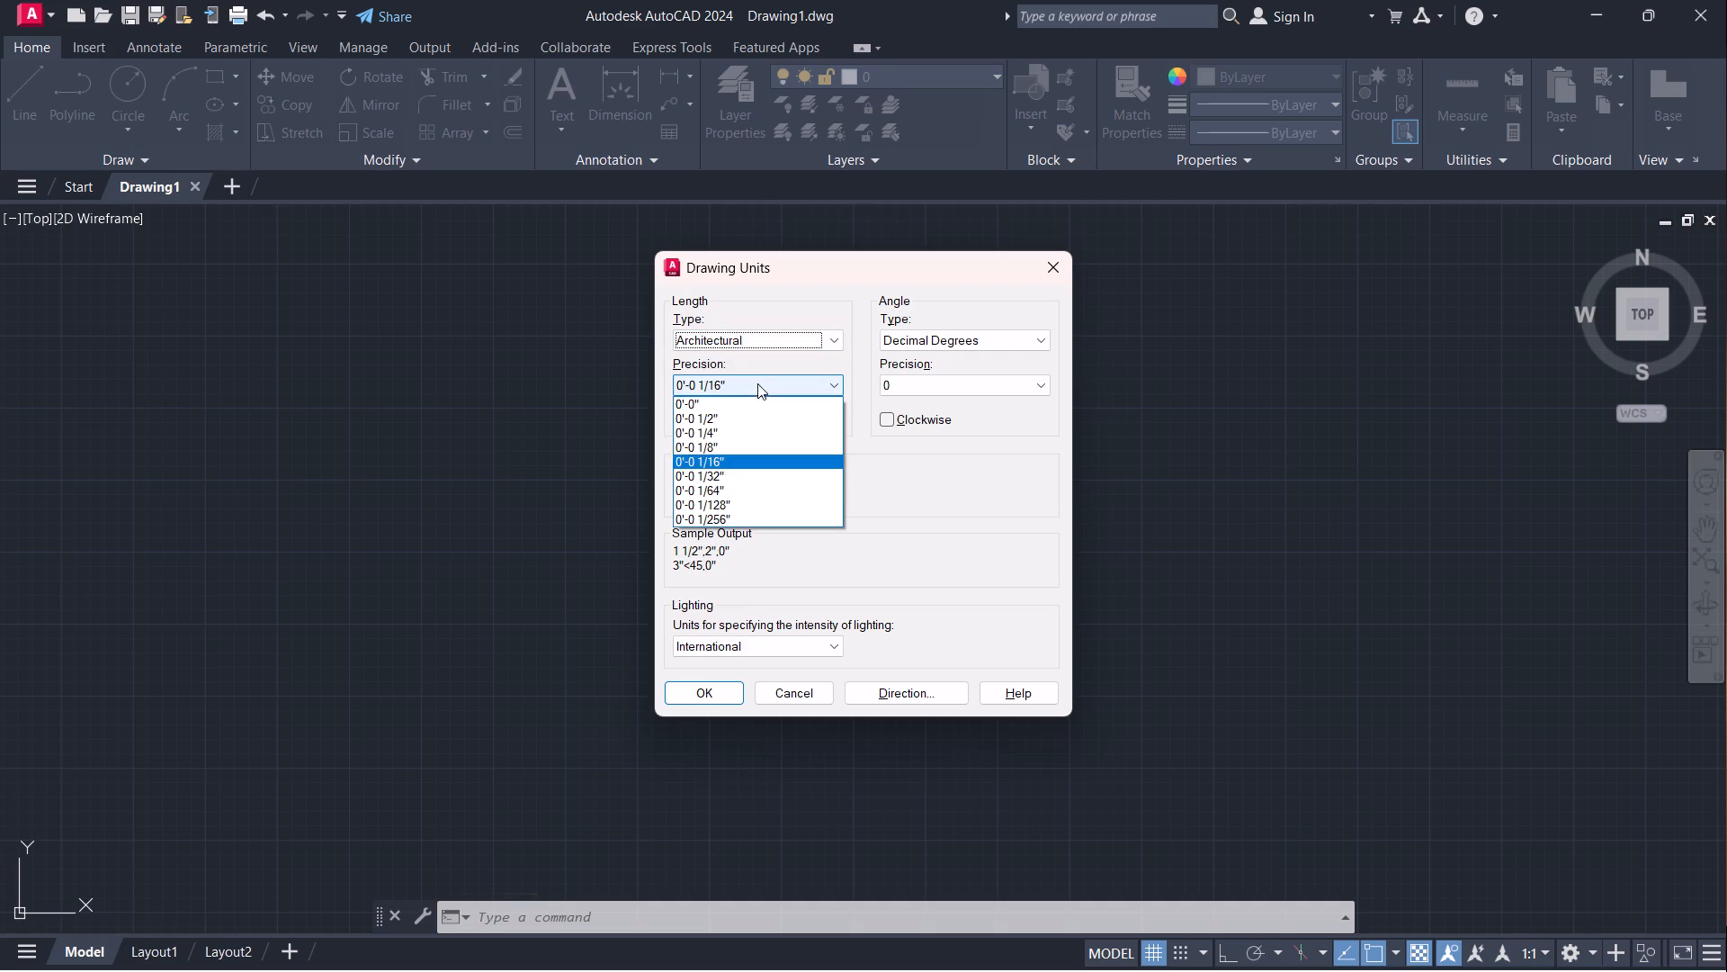
{"action": "left_click", "coordinate": [736, 426]}
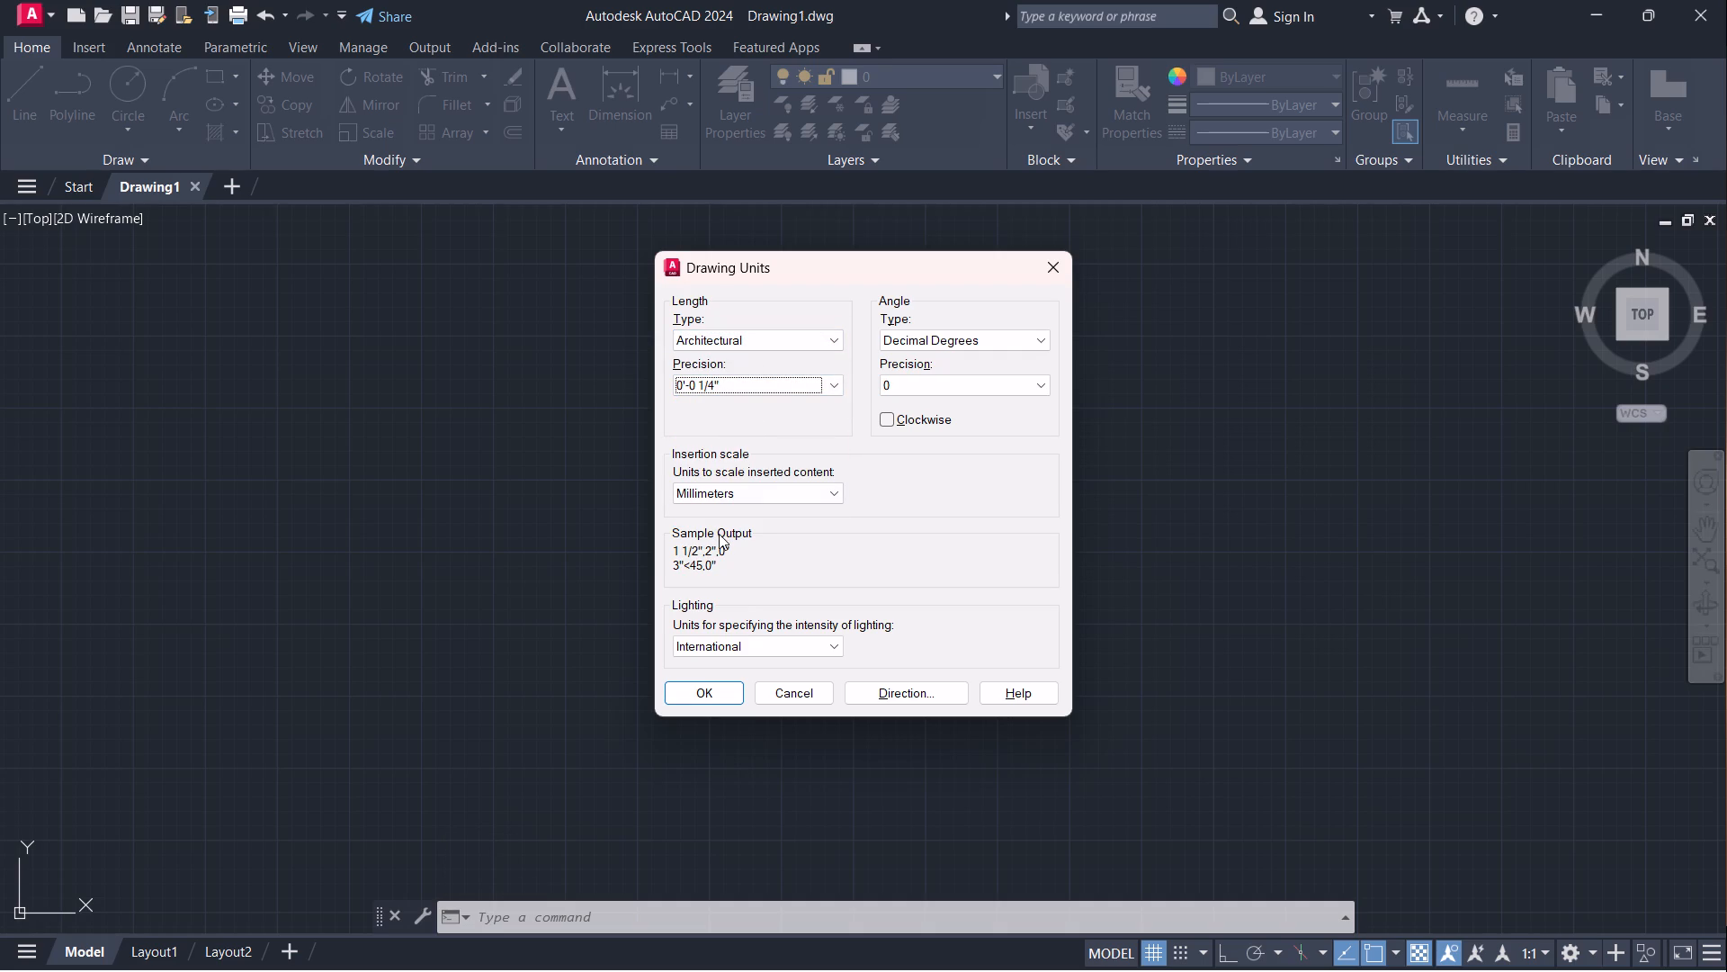
{"action": "left_click_drag", "start_coordinate": [783, 490], "coordinate": [783, 499]}
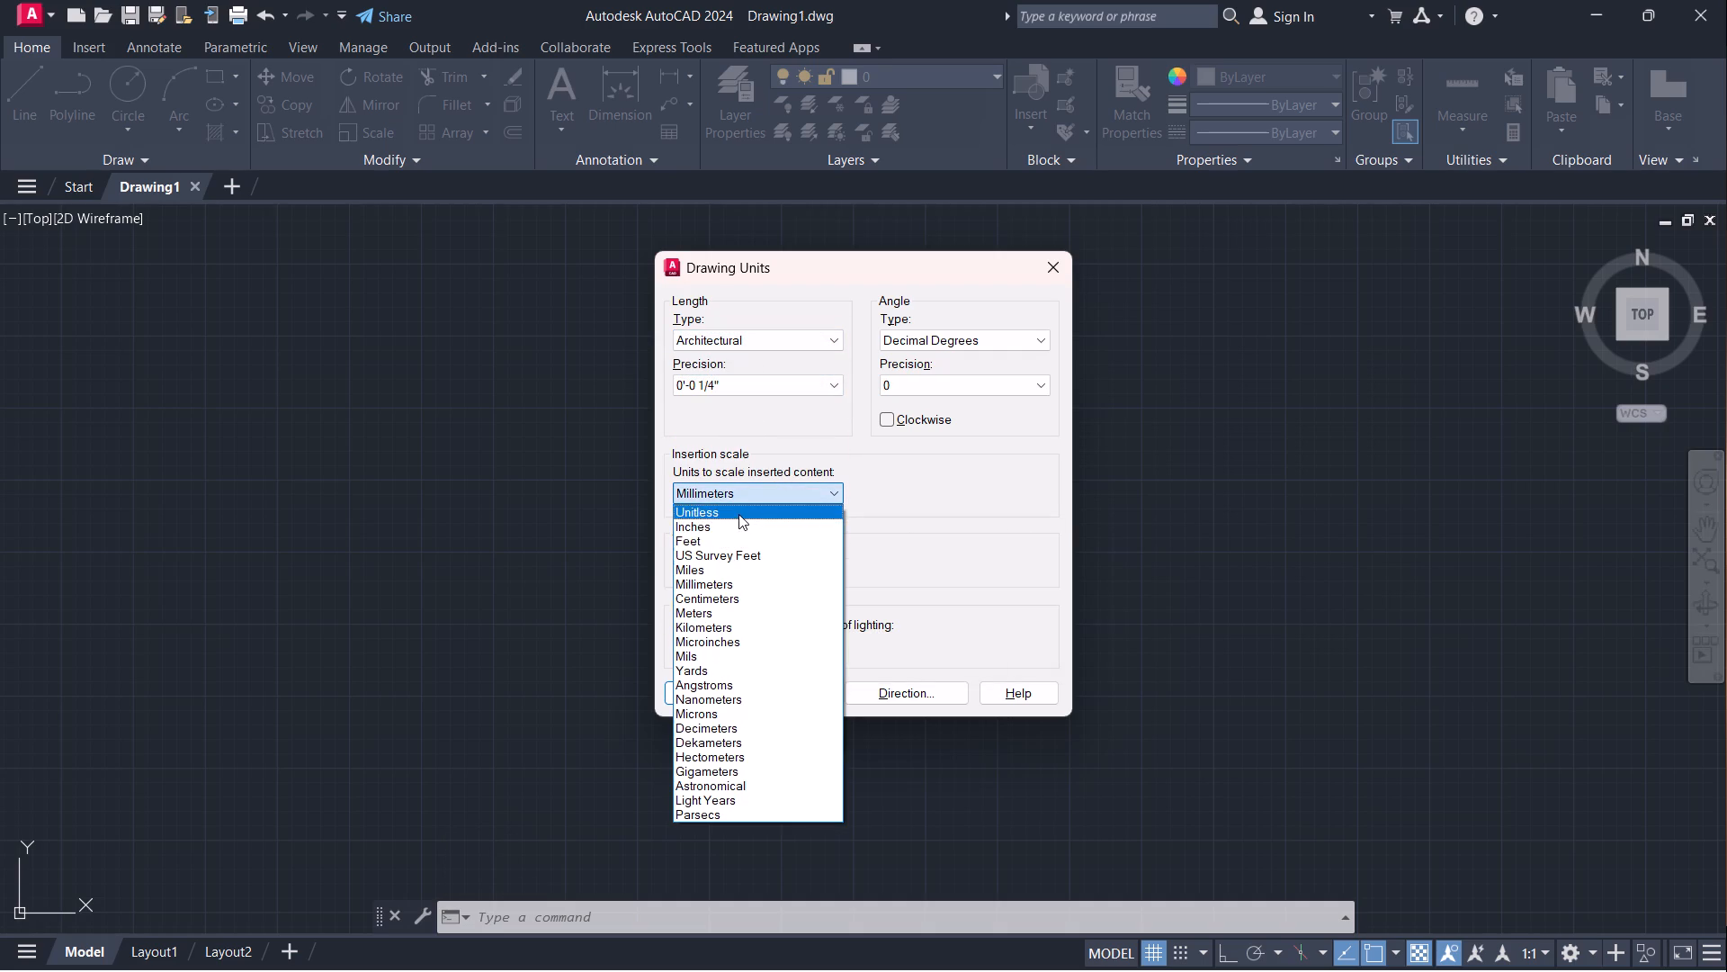
{"action": "left_click", "coordinate": [737, 523]}
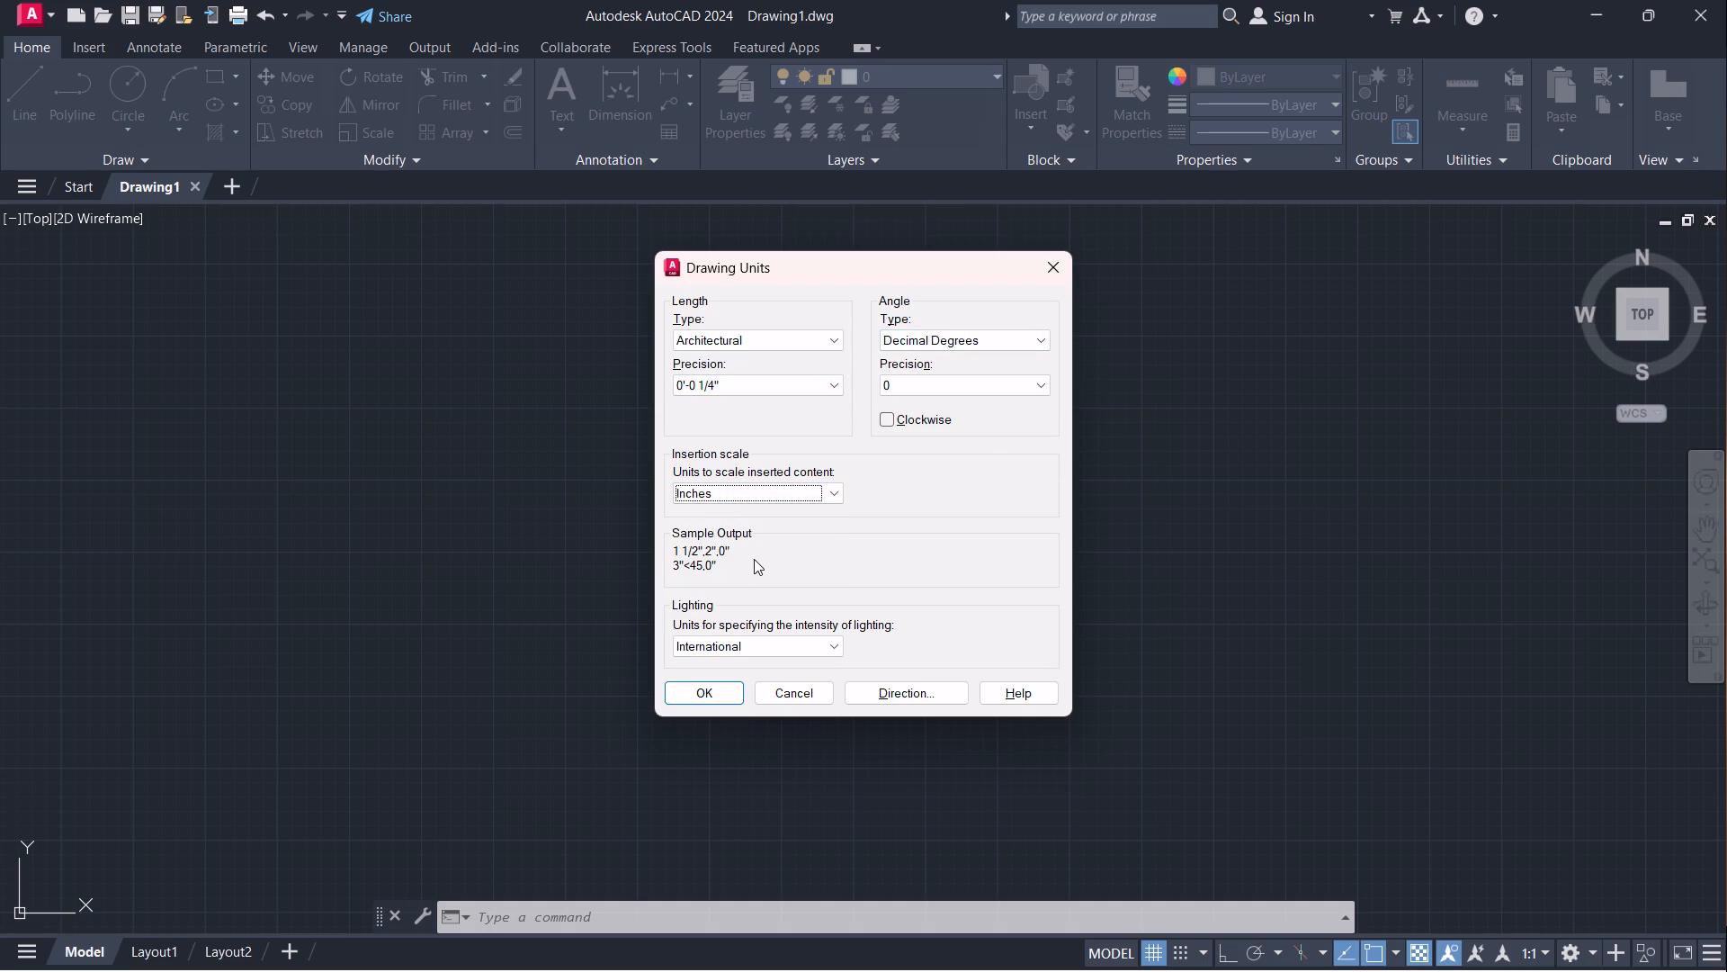
{"action": "left_click", "coordinate": [719, 688]}
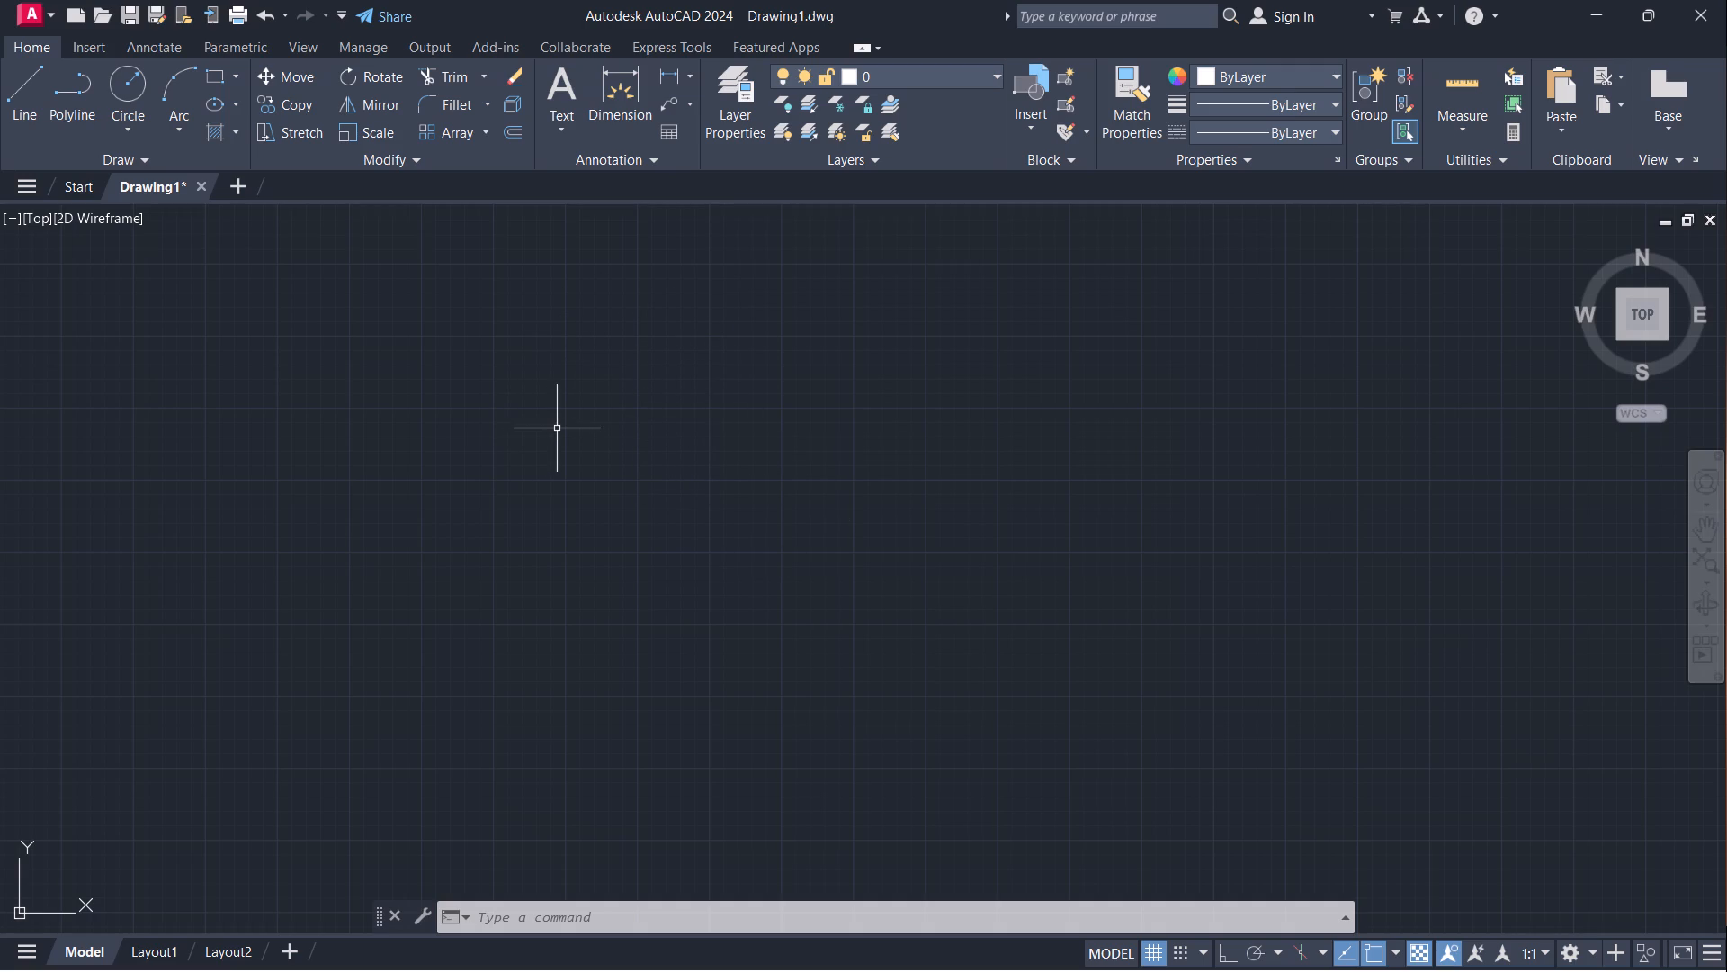
Draw a closed 40' by 40' square from lines with Ortho on.
{"action": "key", "text": "l"}
{"action": "key", "text": "Return"}
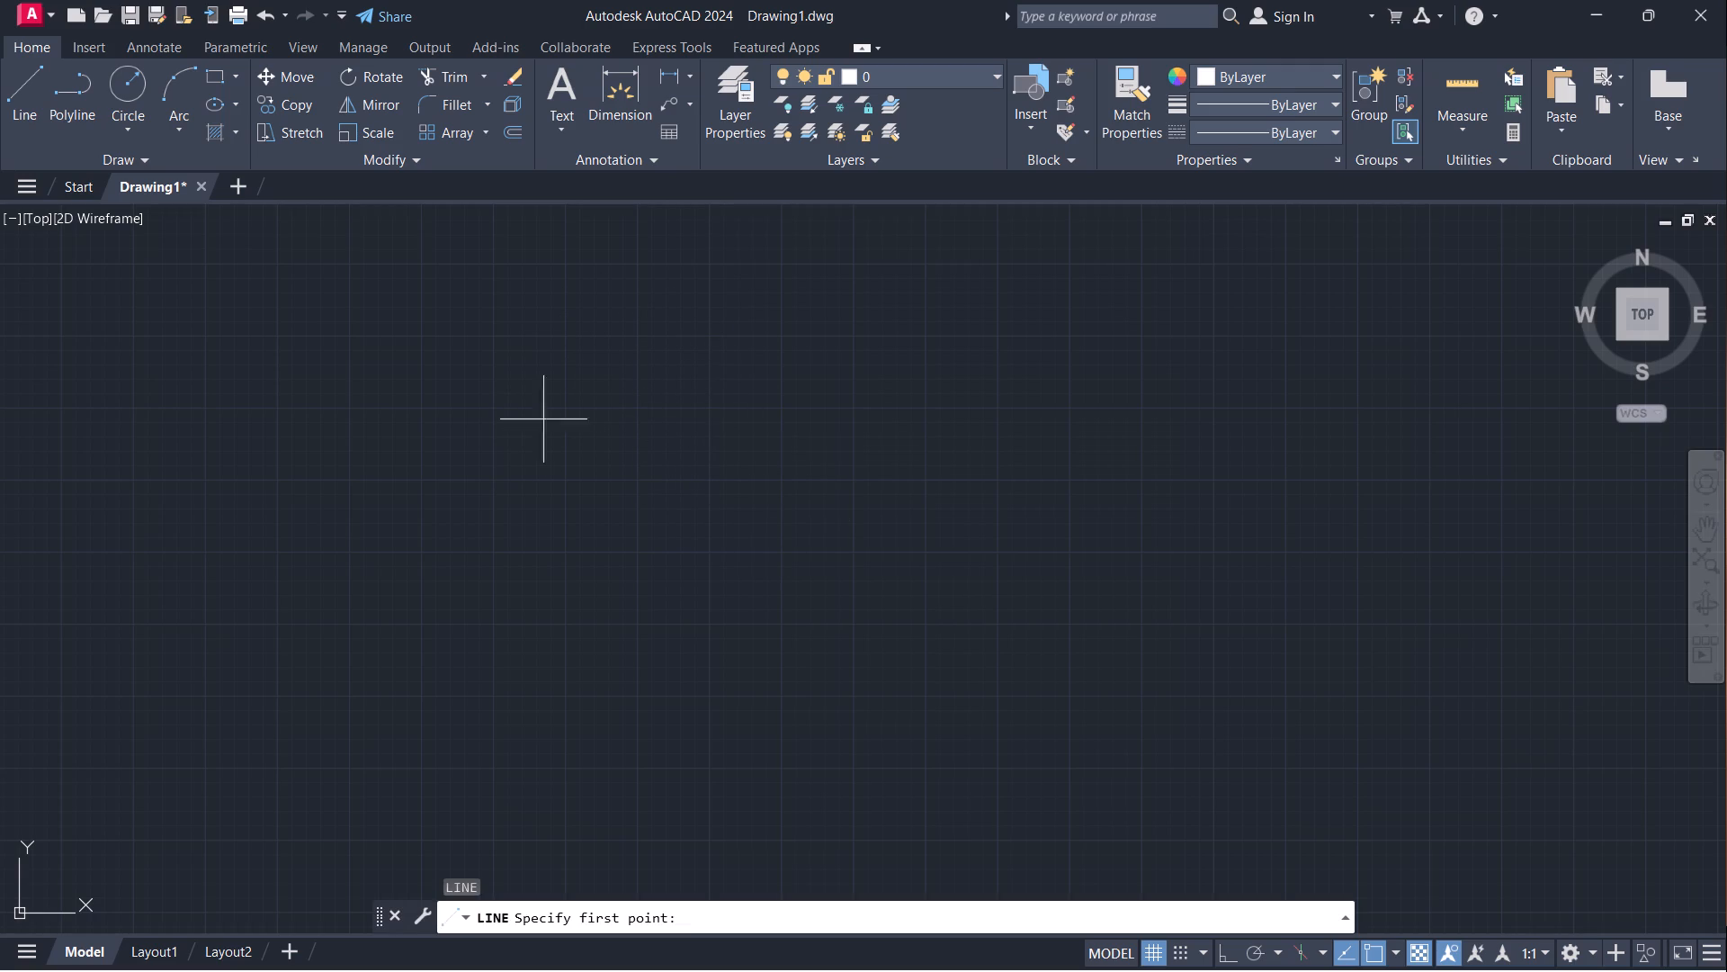
{"action": "left_click", "coordinate": [498, 417]}
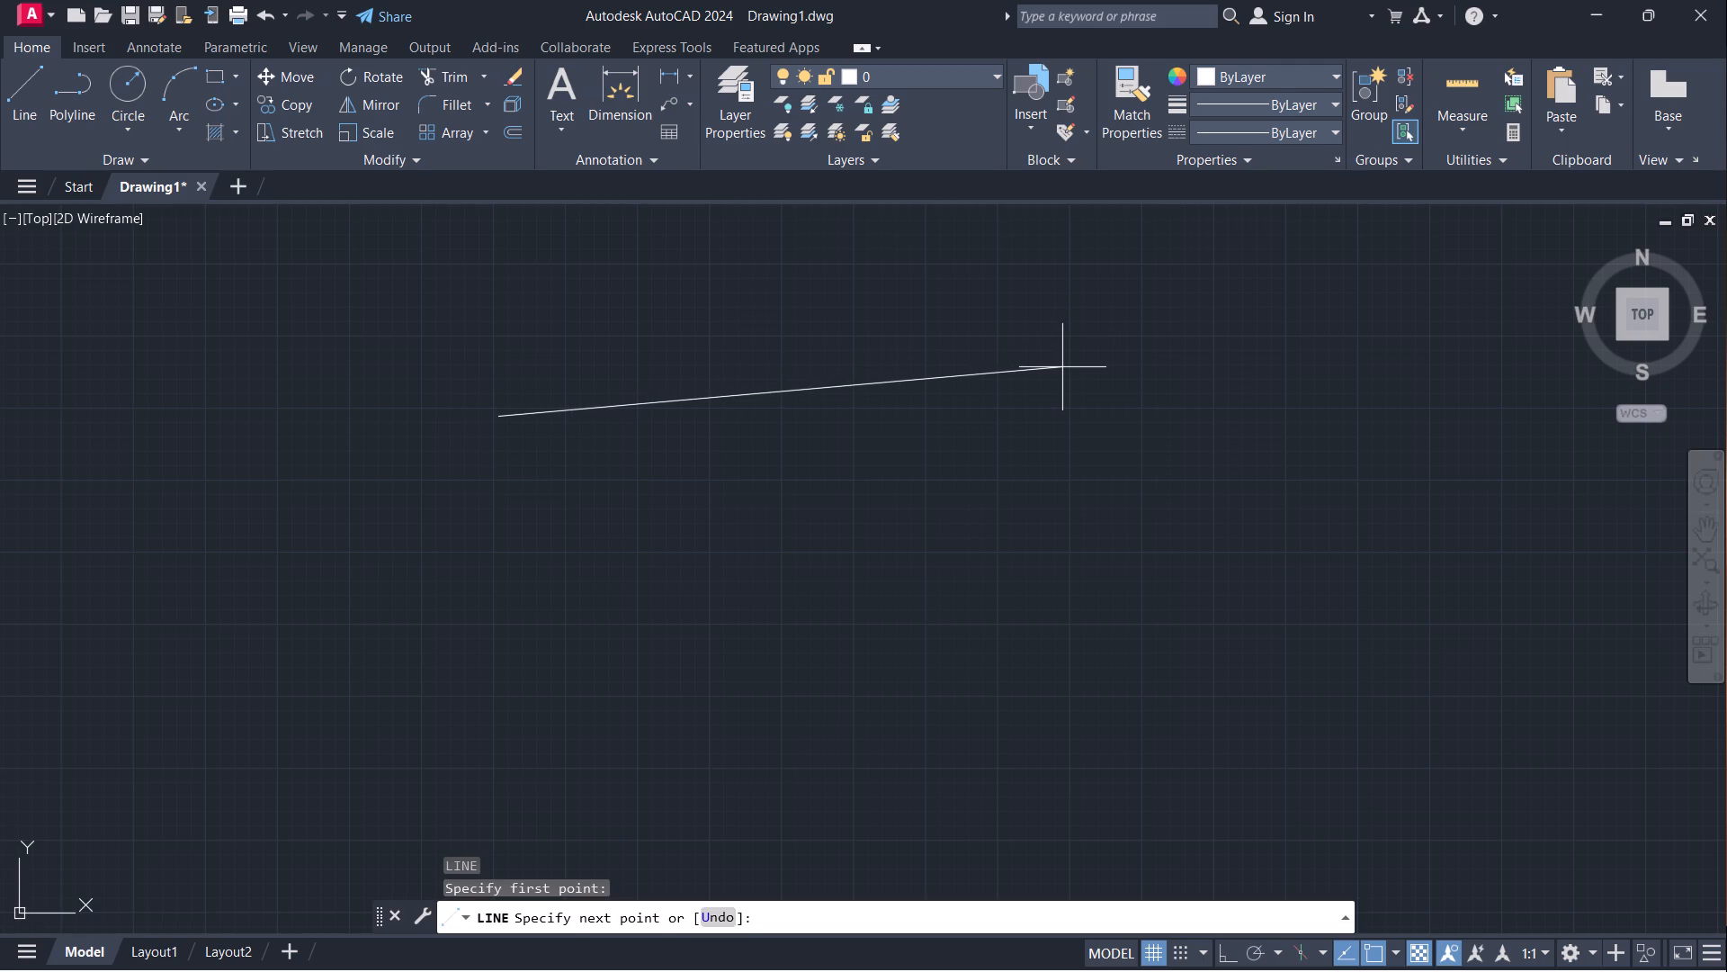
{"action": "key", "text": "F8"}
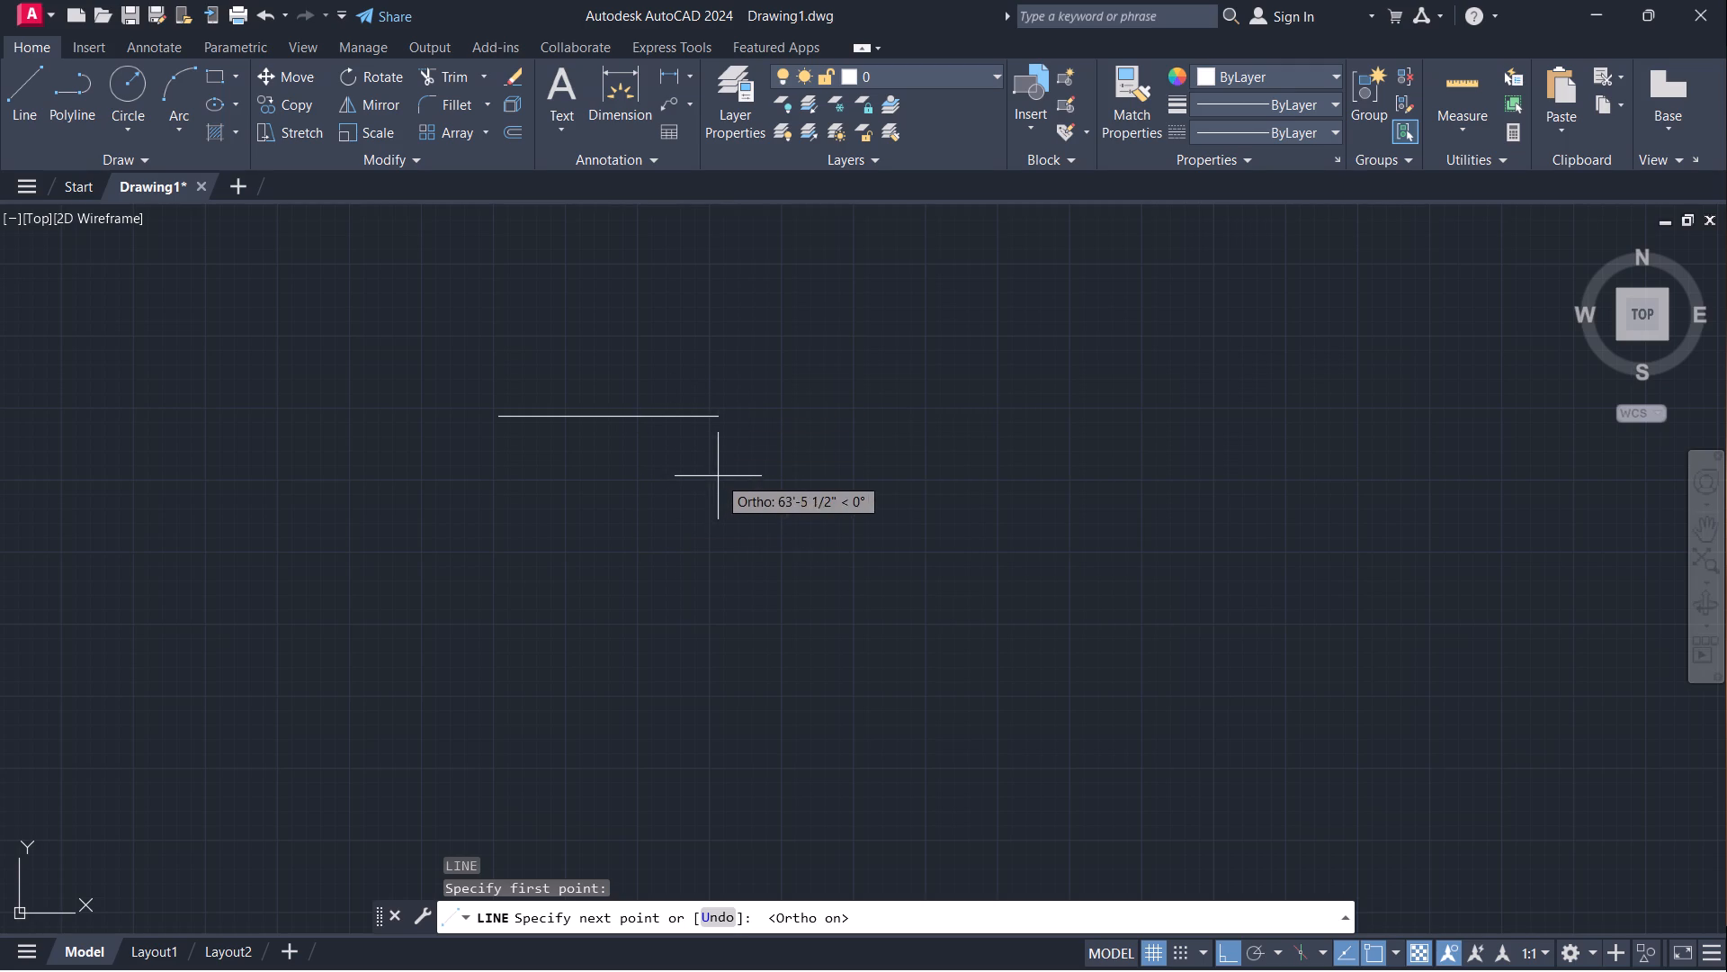
{"action": "type", "text": "40"}
{"action": "key", "text": "apostrophe"}
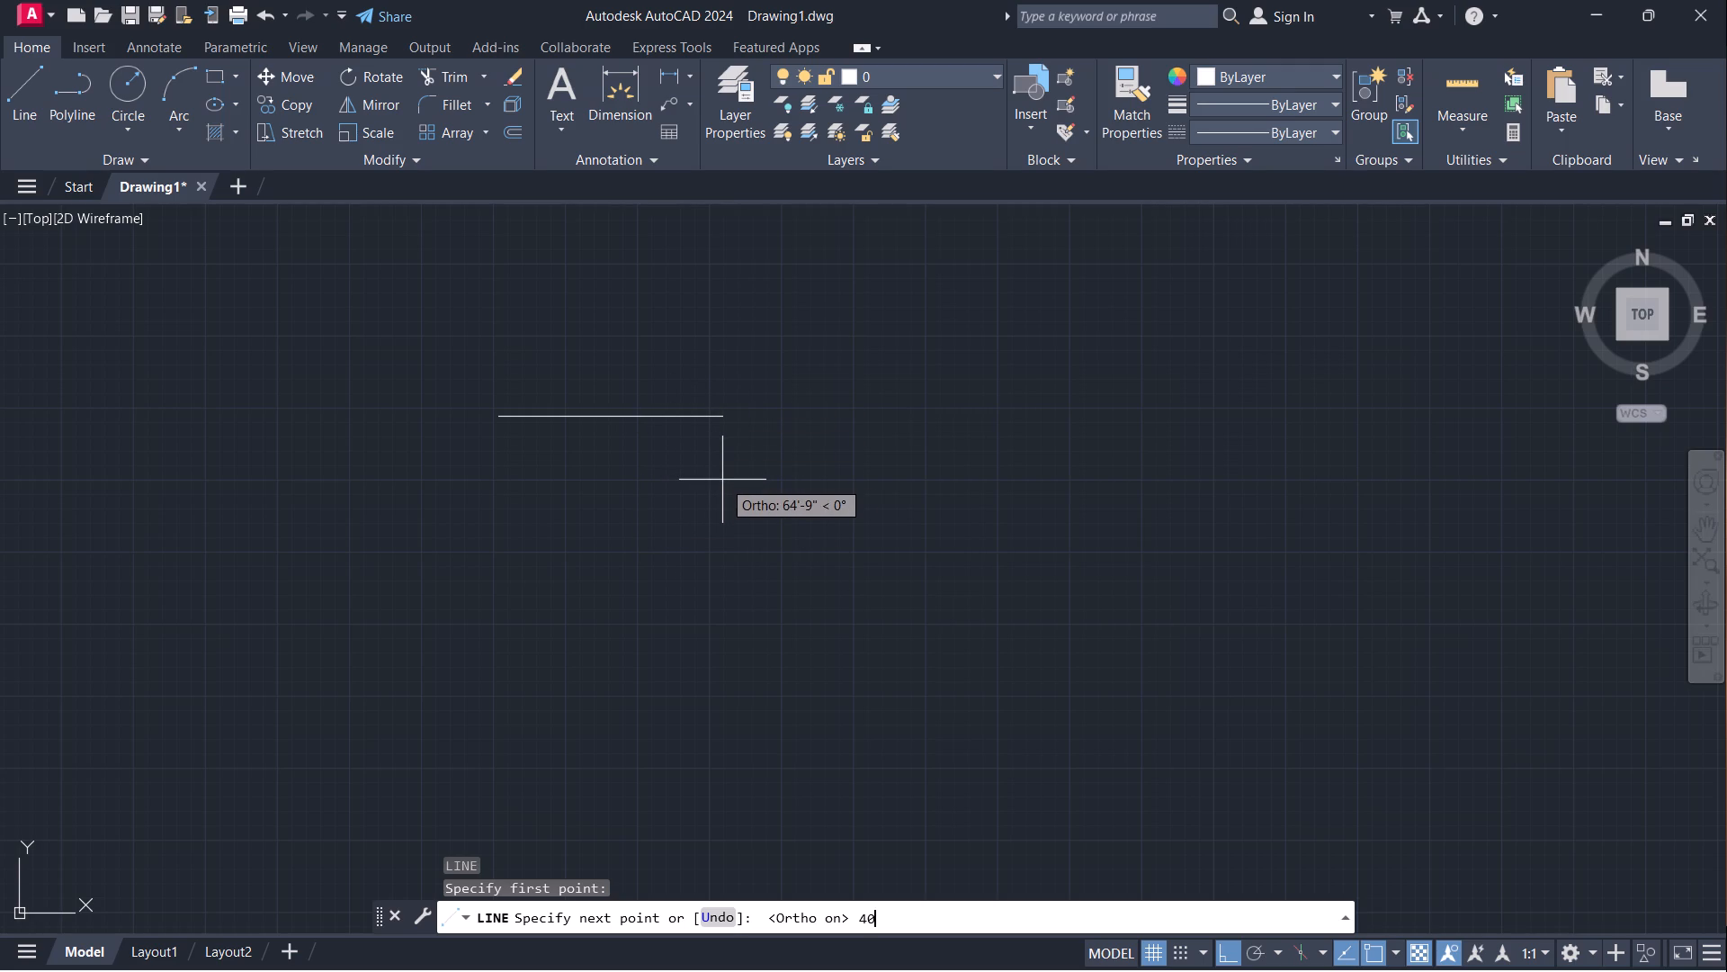
{"action": "key", "text": "Return"}
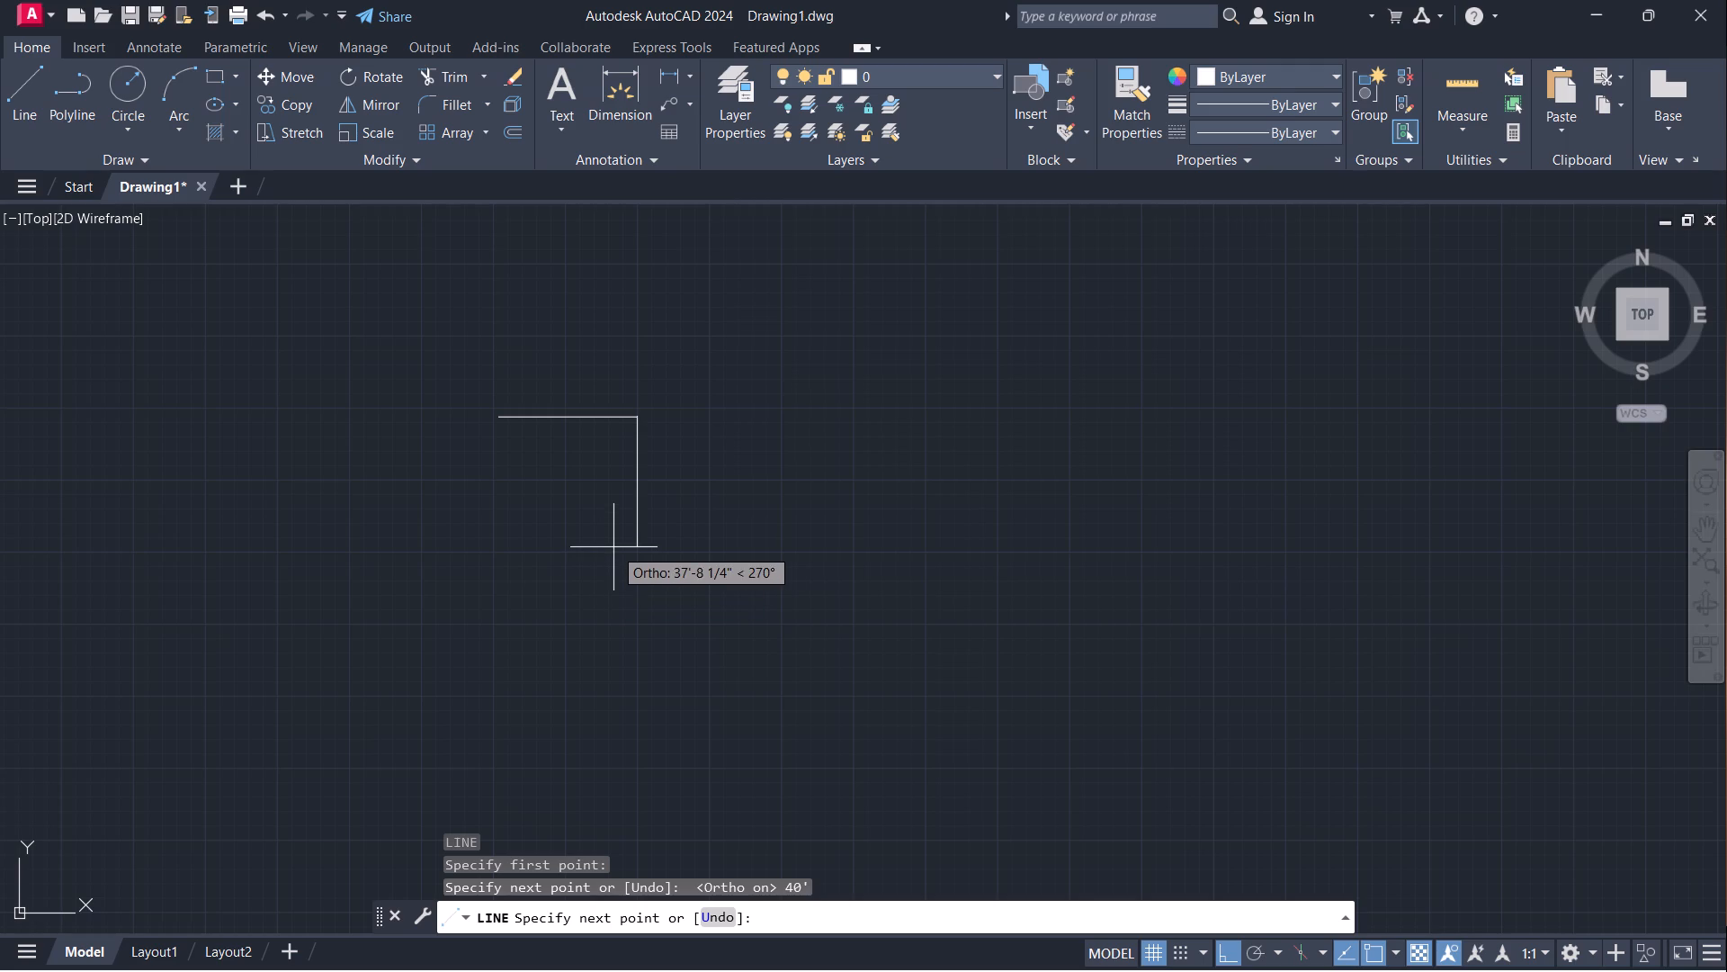
{"action": "type", "text": "40"}
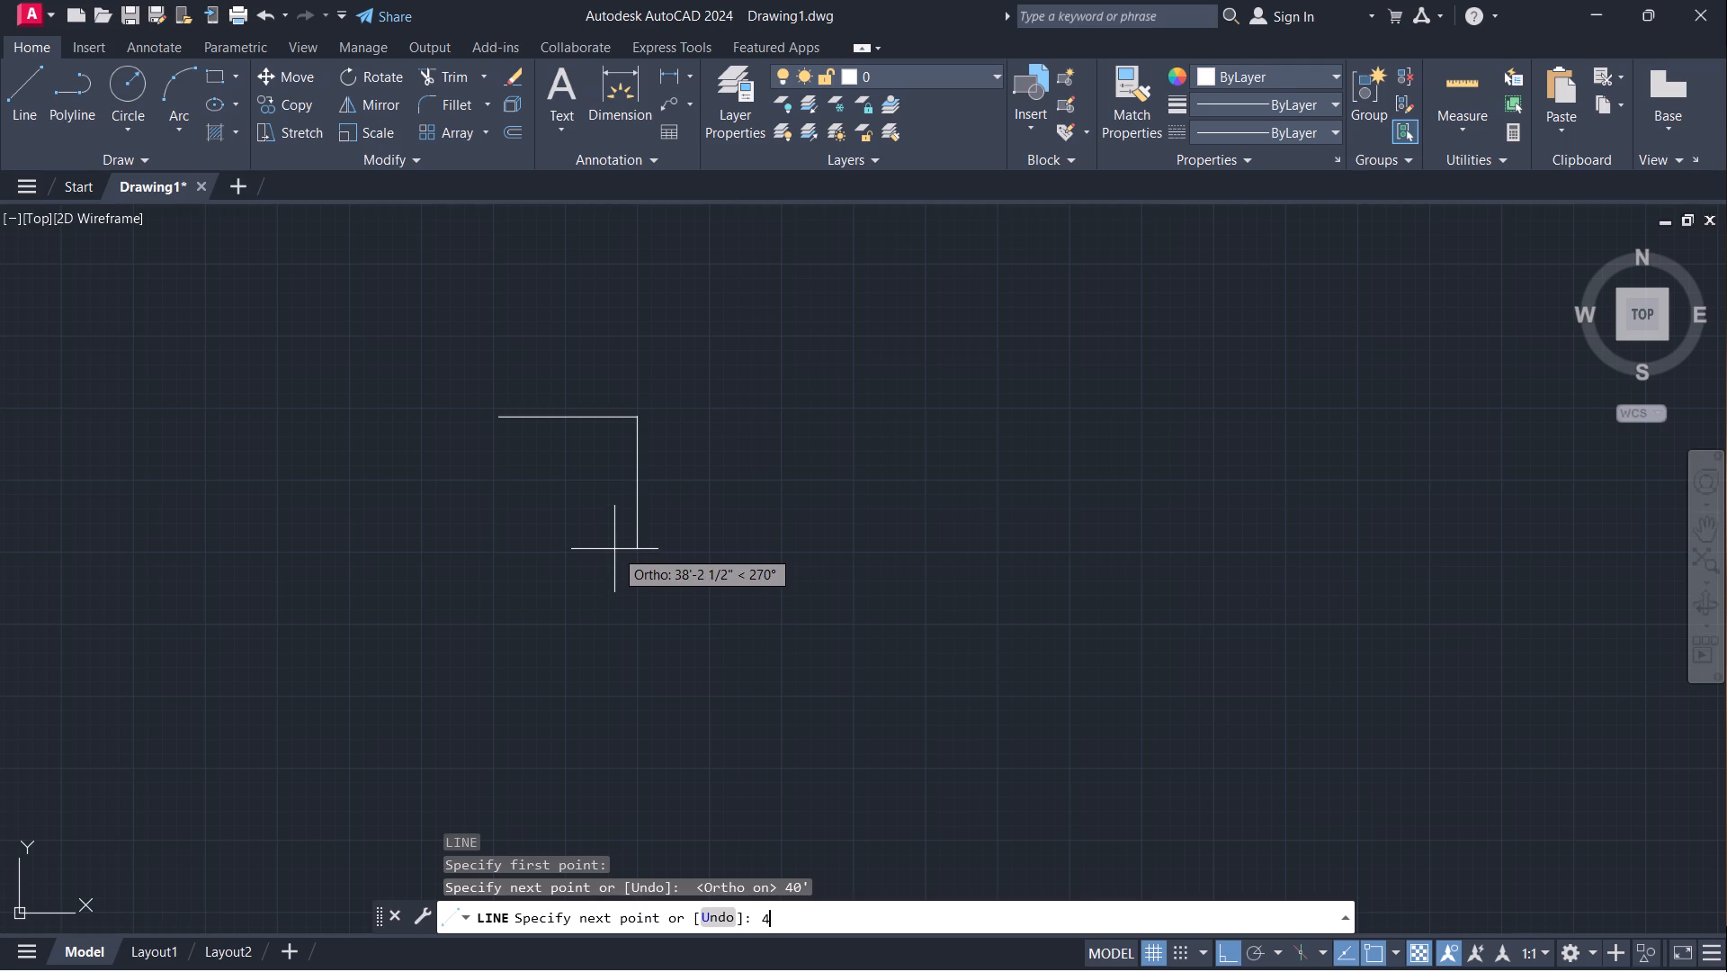
{"action": "key", "text": "apostrophe"}
{"action": "key", "text": "Return"}
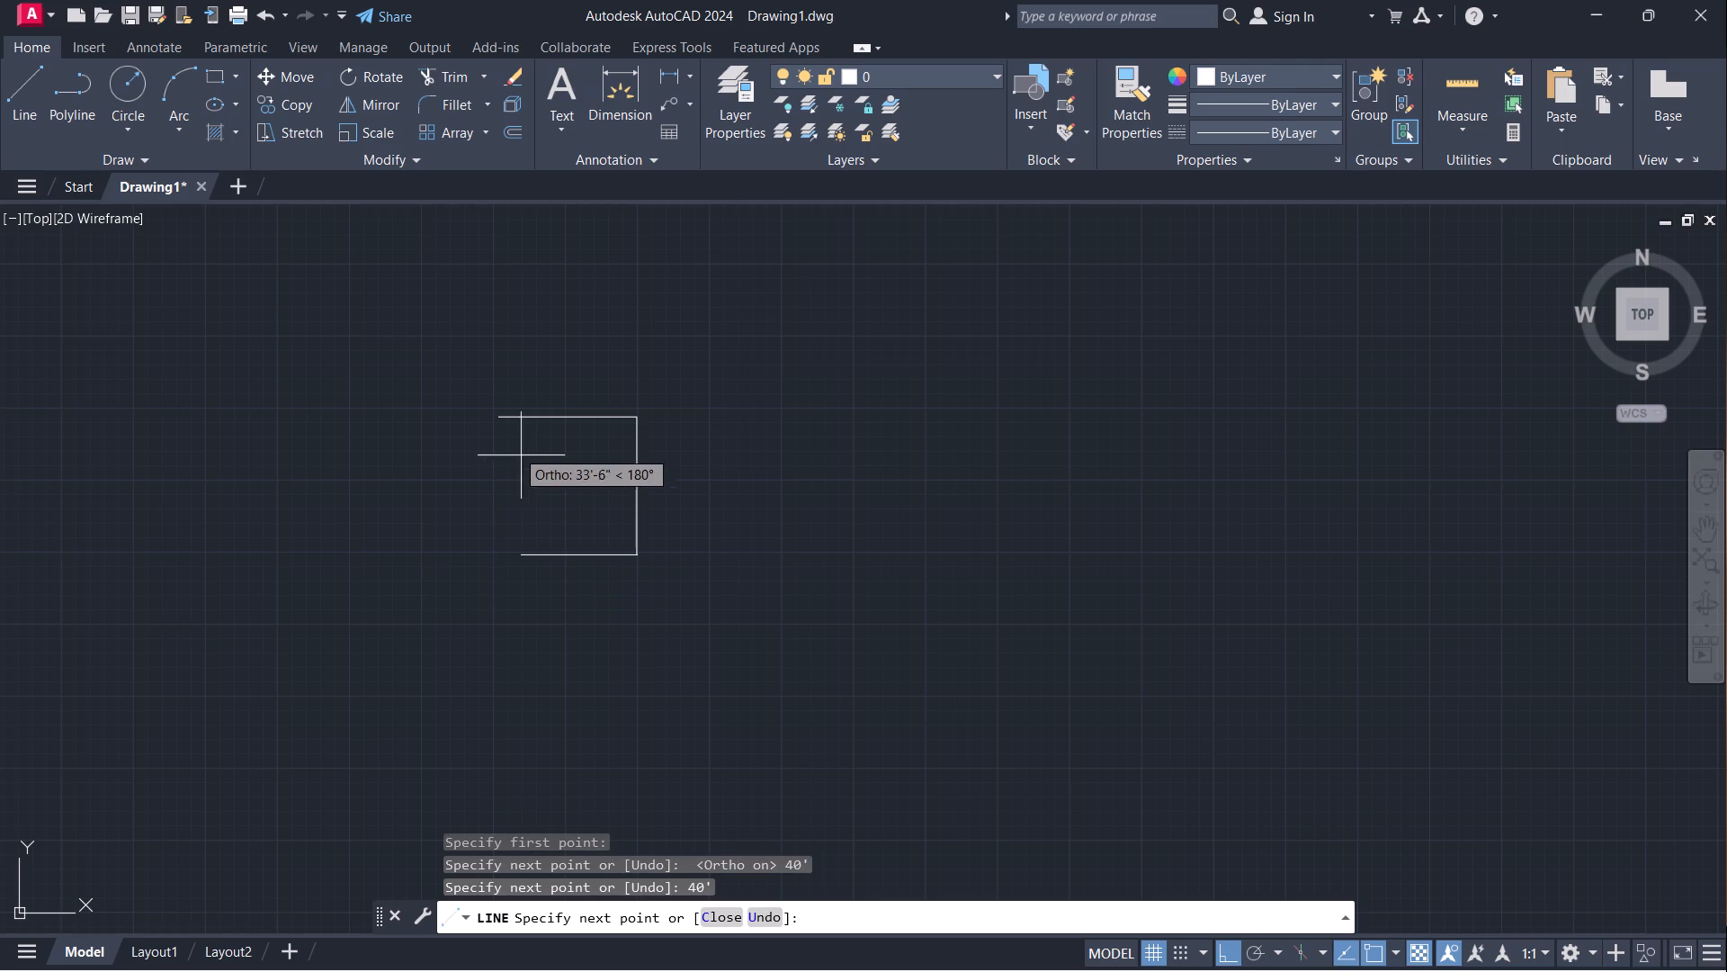
{"action": "left_click", "coordinate": [498, 553]}
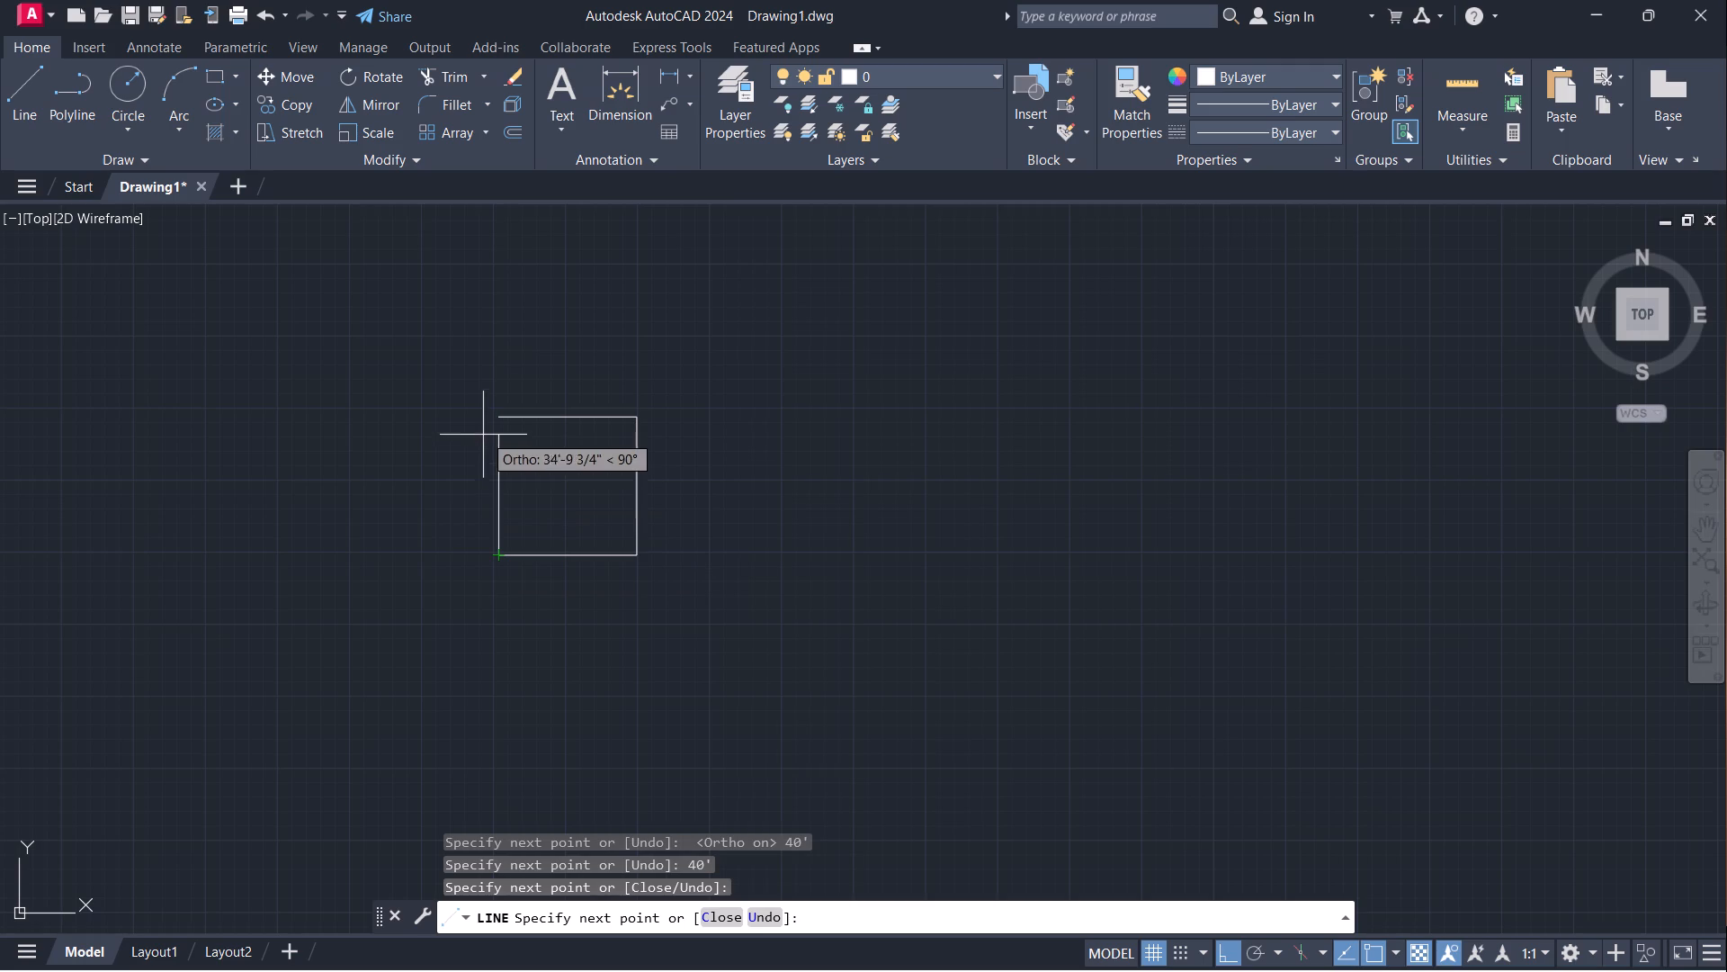
{"action": "left_click", "coordinate": [500, 421]}
{"action": "key", "text": "Escape"}
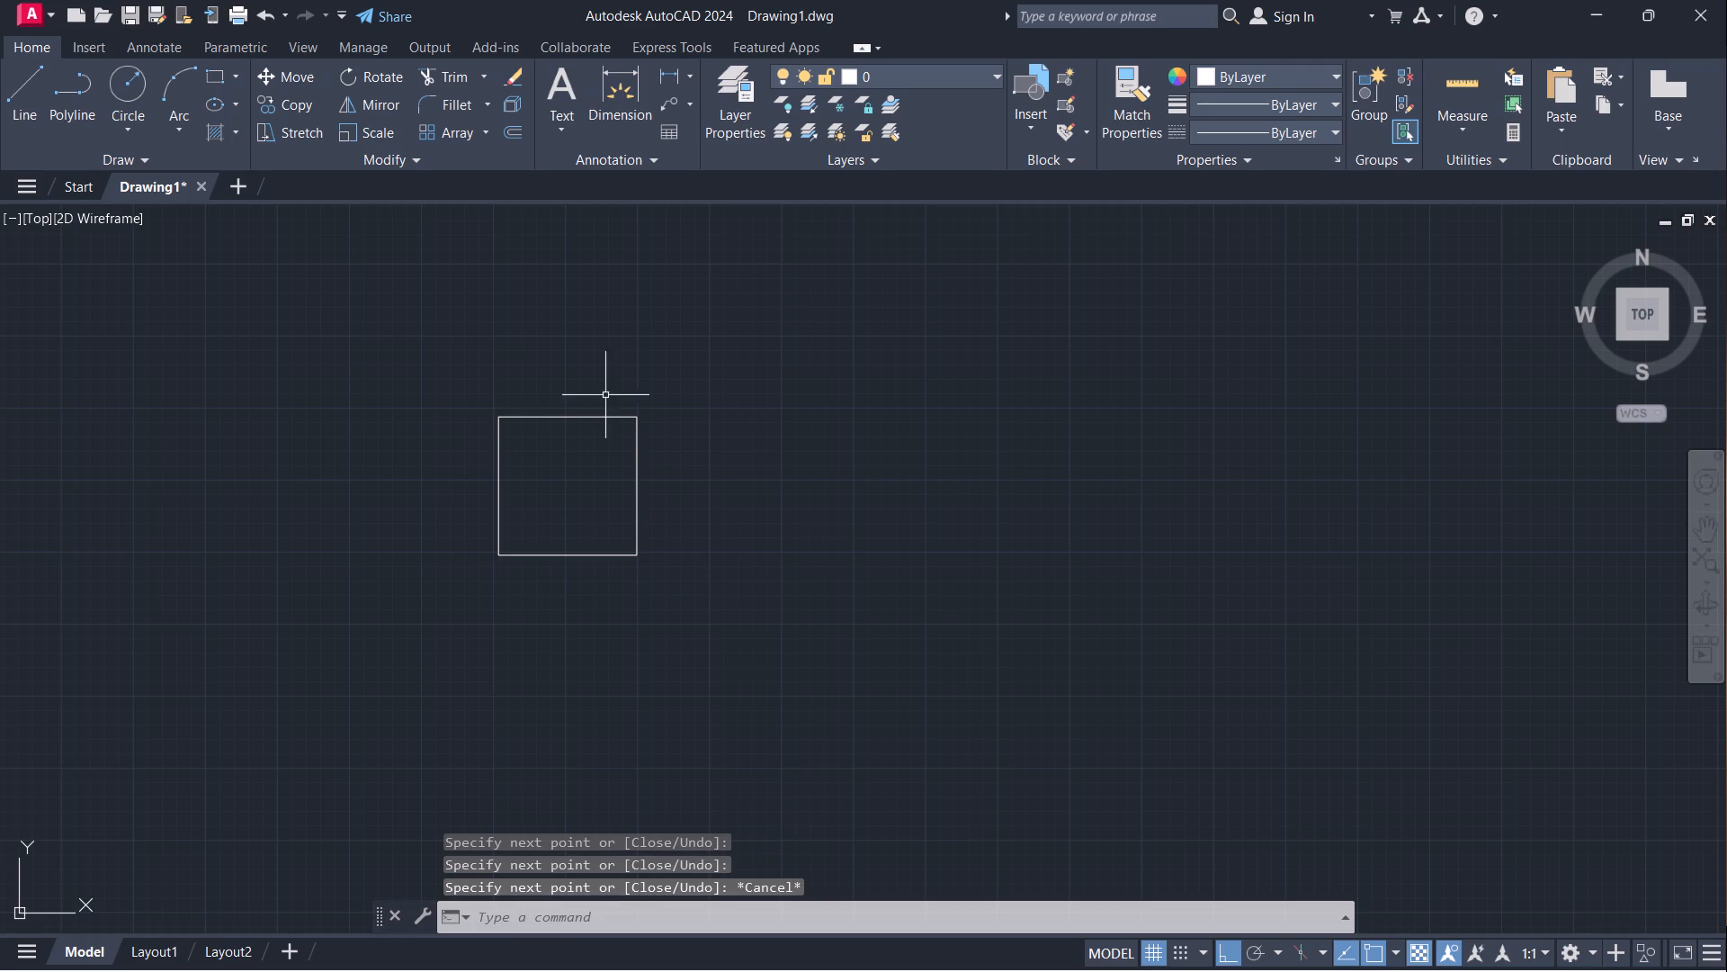
Offset all four sides of the square inward by 6" to form the wall thickness.
{"action": "scroll", "coordinate": [606, 405], "scroll_direction": "up", "scroll_amount": 3}
{"action": "middle_click_drag", "start_coordinate": [874, 505], "coordinate": [1081, 360]}
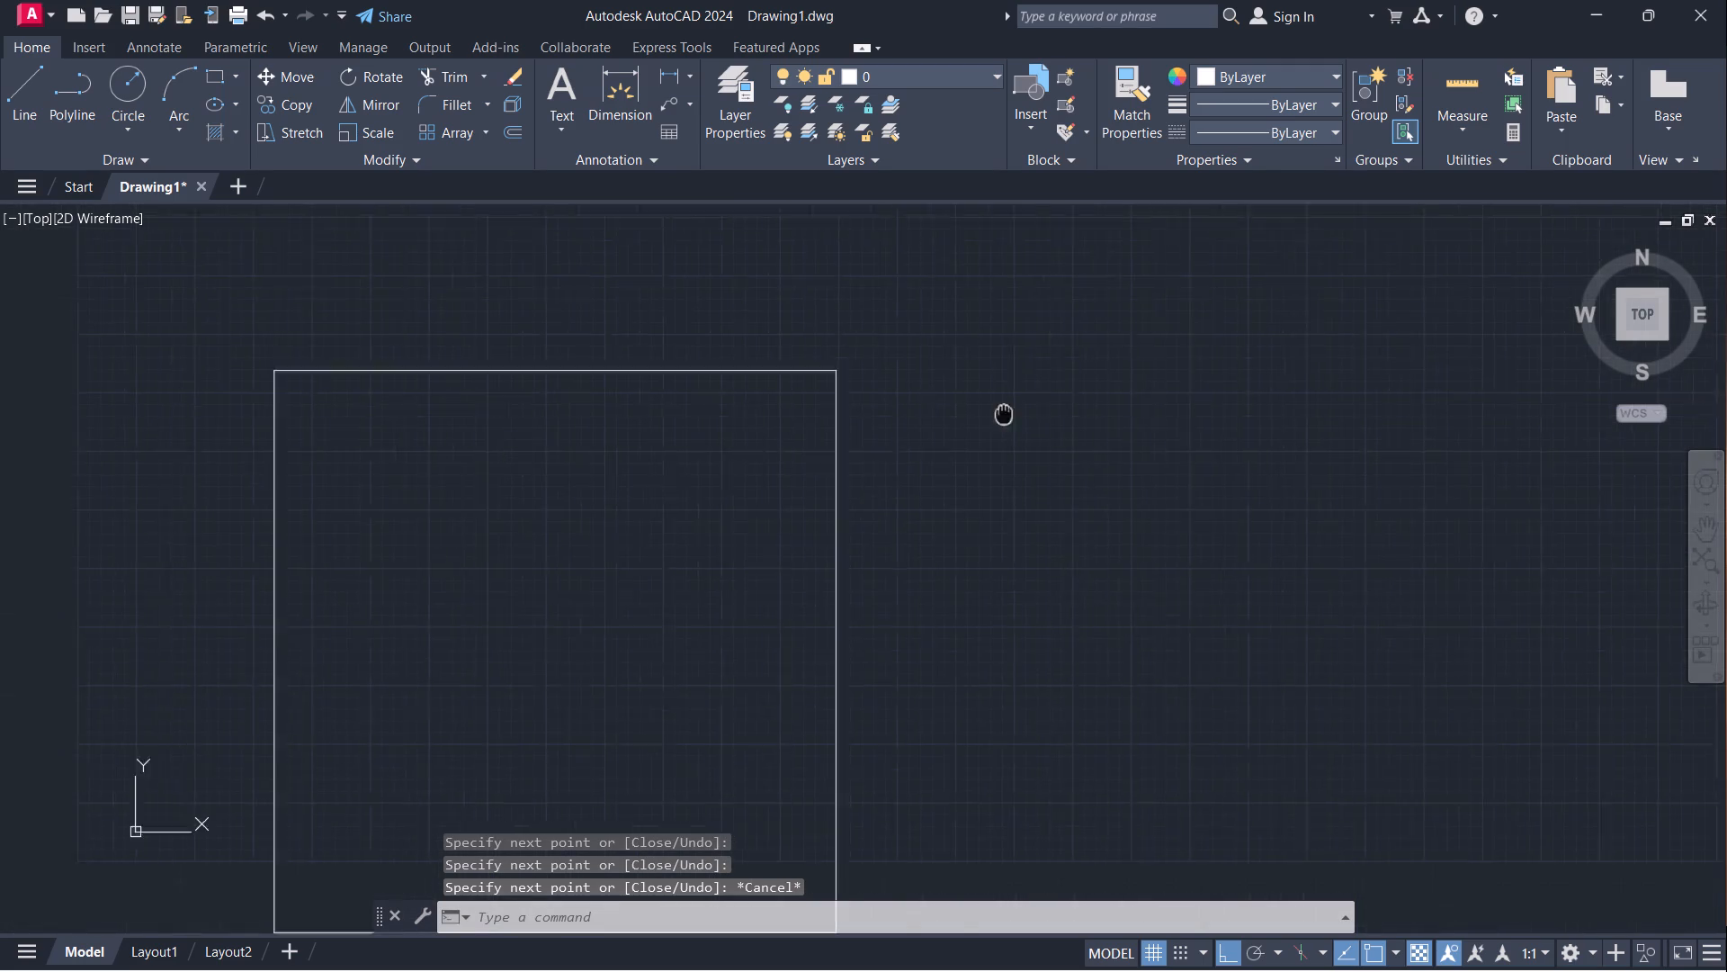
{"action": "middle_click_drag", "start_coordinate": [1081, 360], "coordinate": [1284, 228]}
{"action": "middle_click_drag", "start_coordinate": [1198, 321], "coordinate": [1111, 444]}
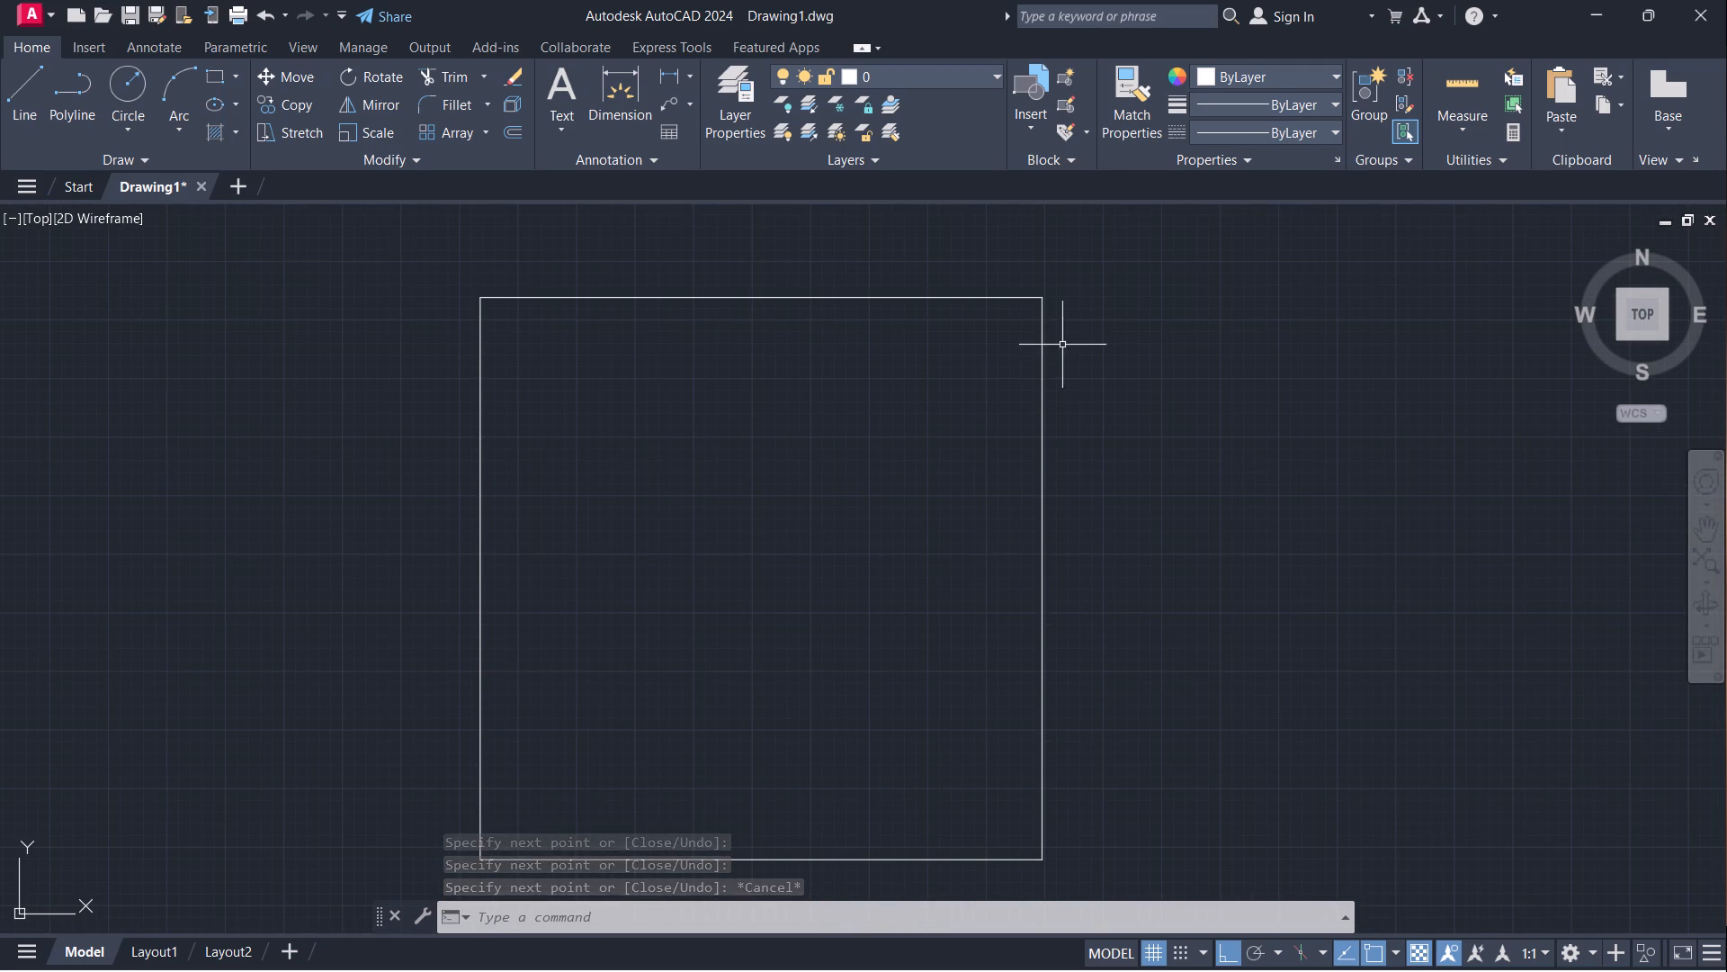
{"action": "key", "text": "o"}
{"action": "key", "text": "Return"}
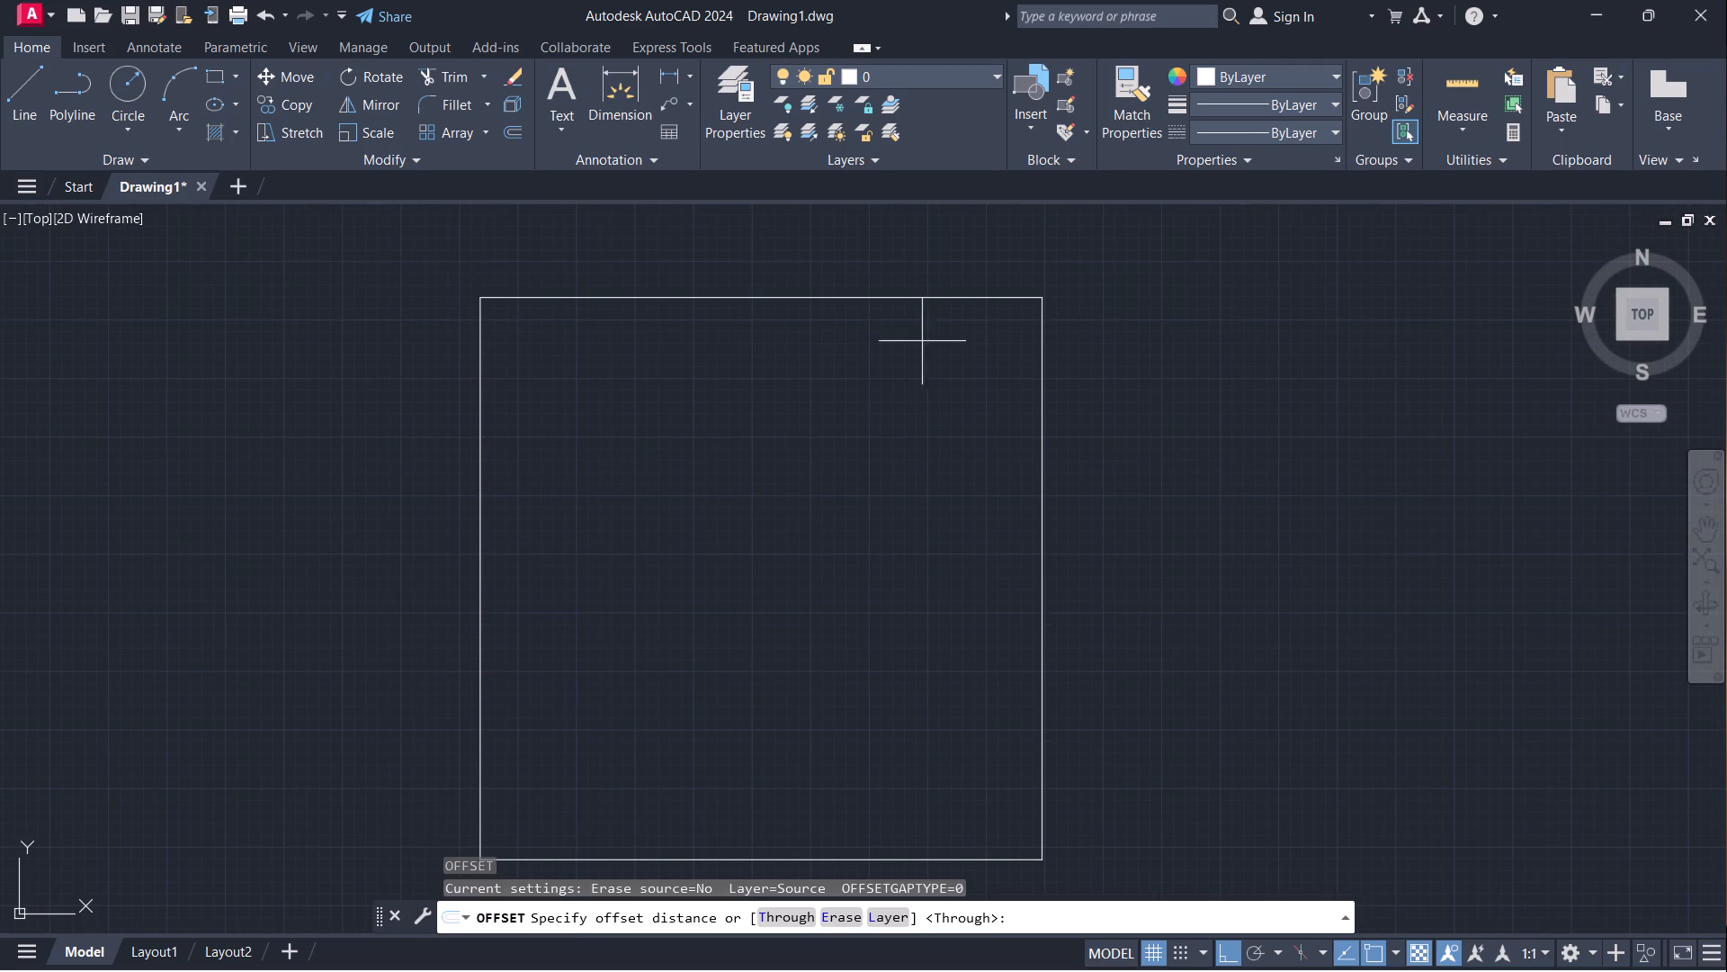
{"action": "left_click", "coordinate": [758, 297]}
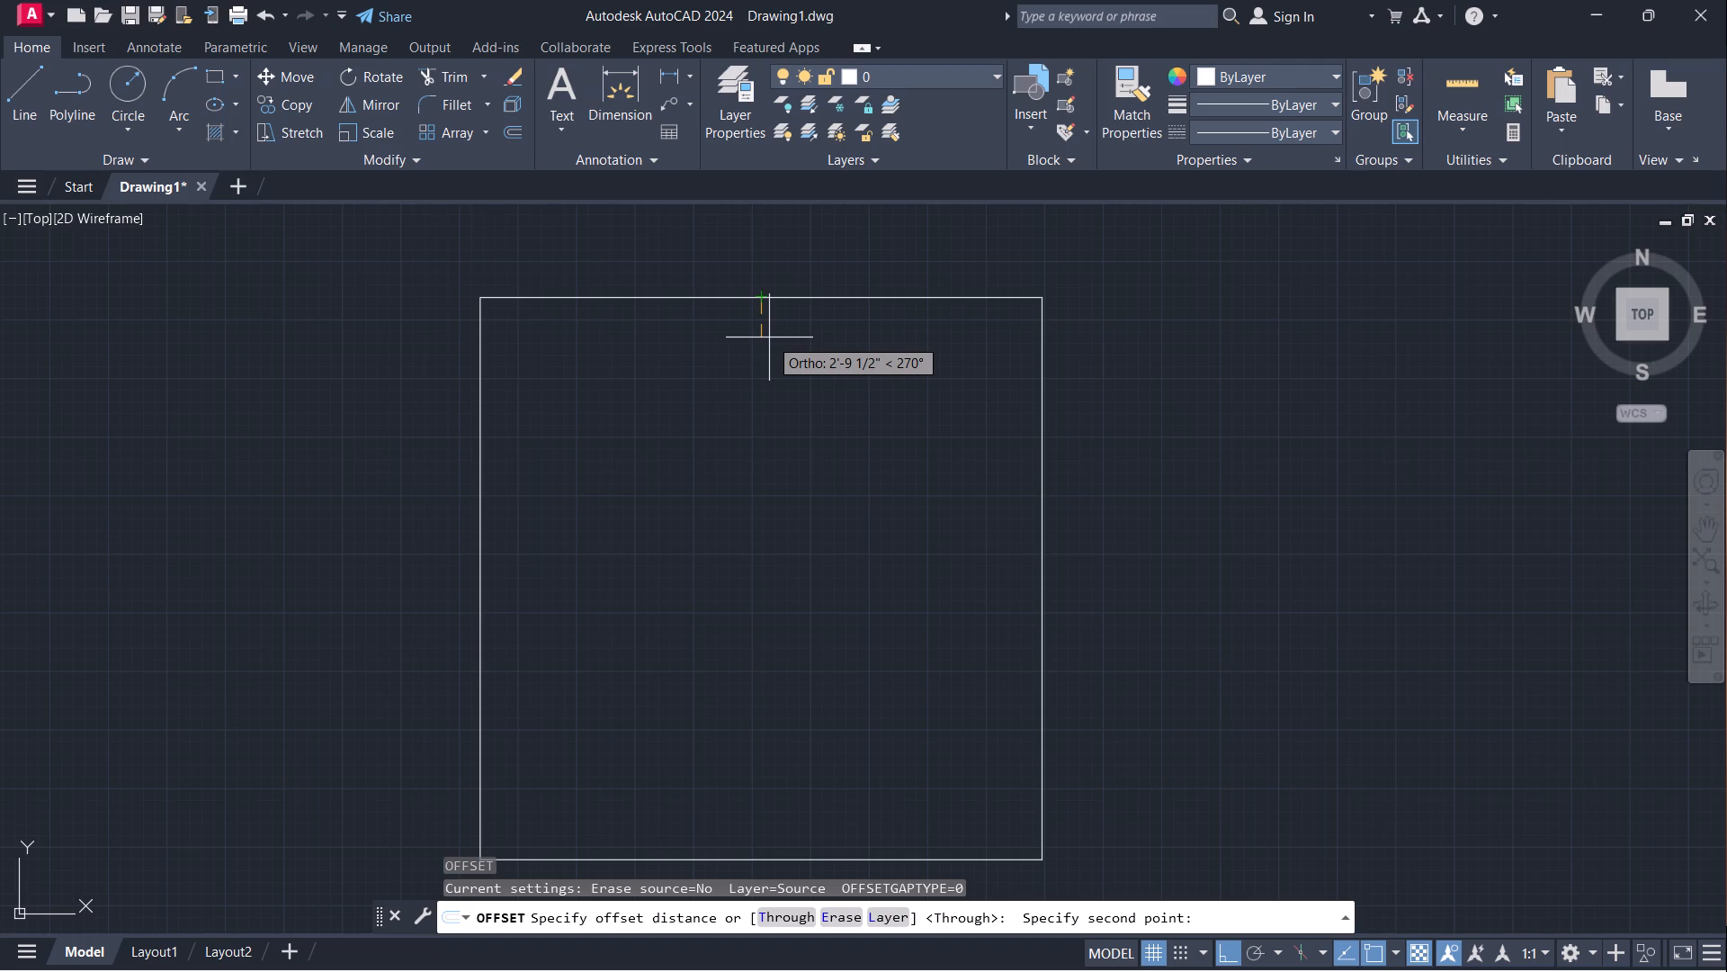
{"action": "key", "text": "o"}
{"action": "key", "text": "Return"}
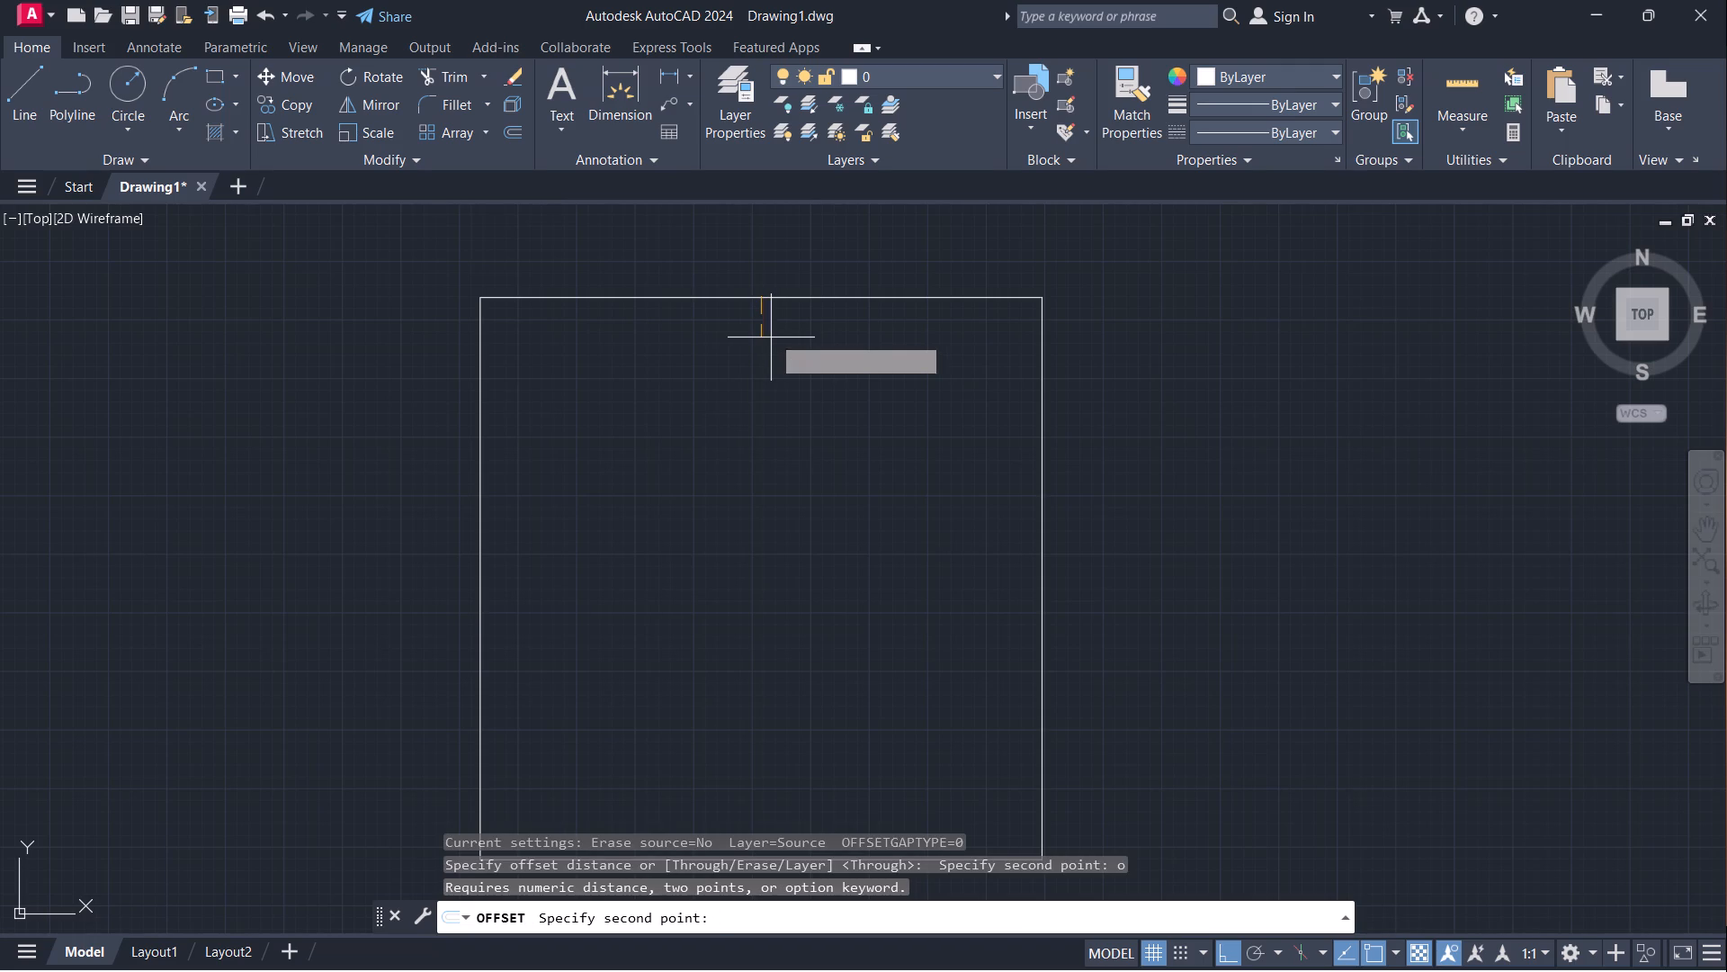
{"action": "key", "text": "6"}
{"action": "key", "text": "shift+quotedbl"}
{"action": "key", "text": "Return"}
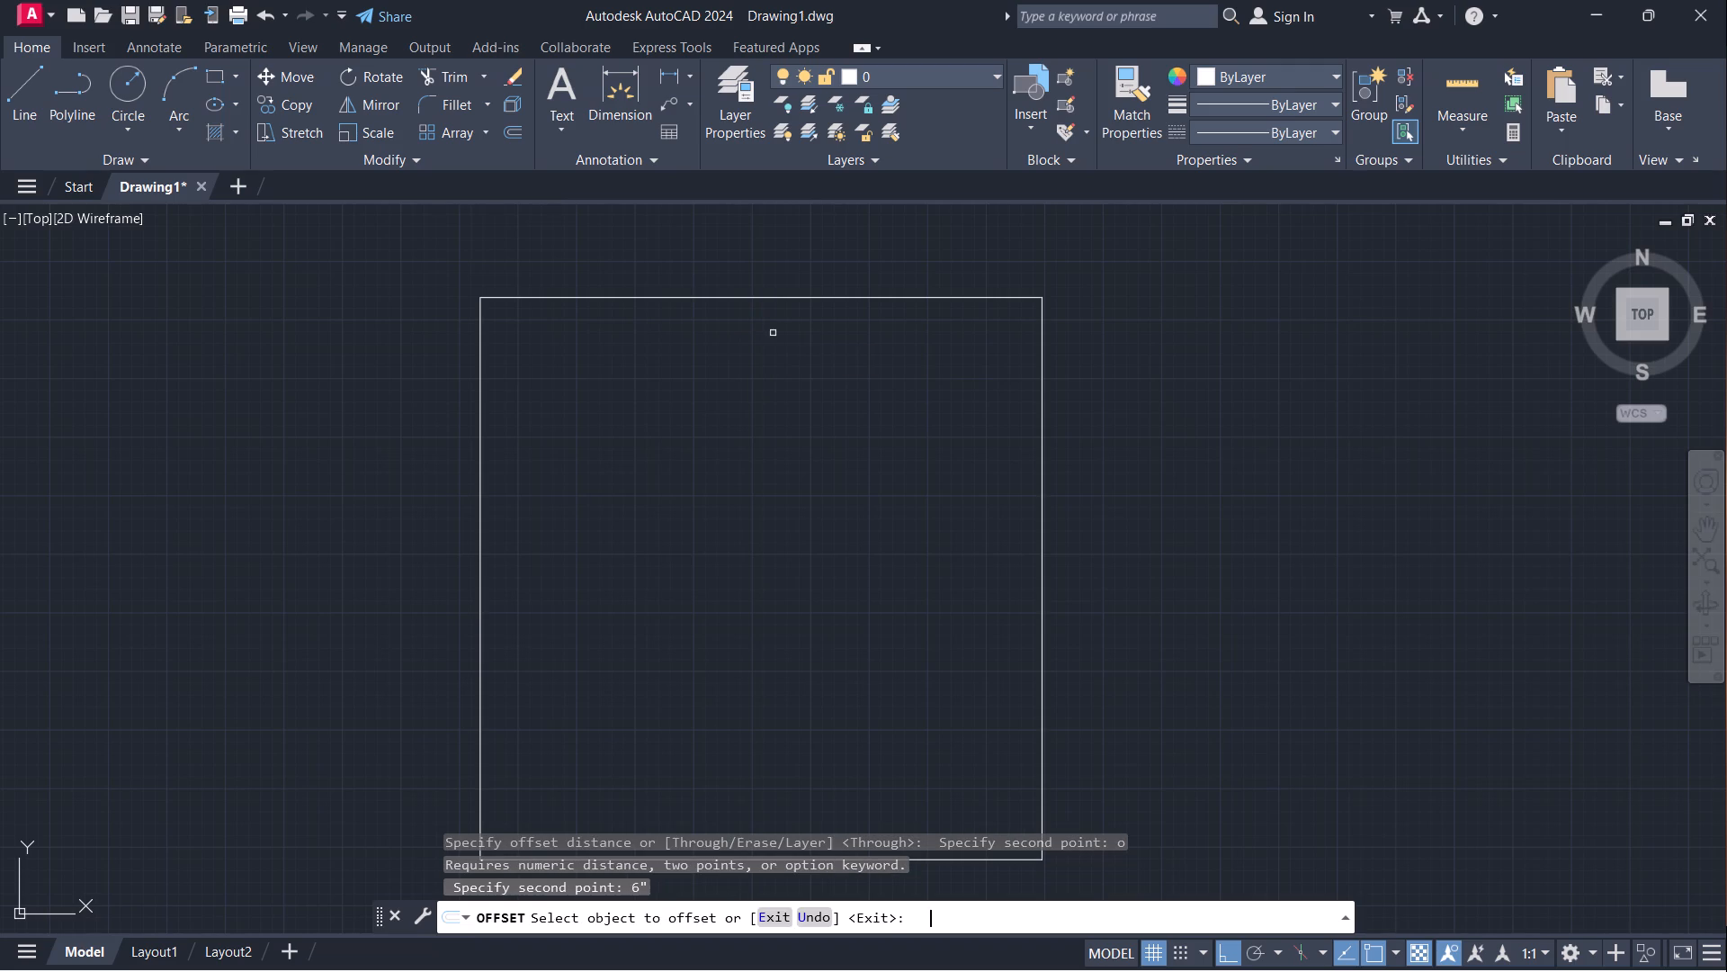
{"action": "left_click", "coordinate": [707, 298]}
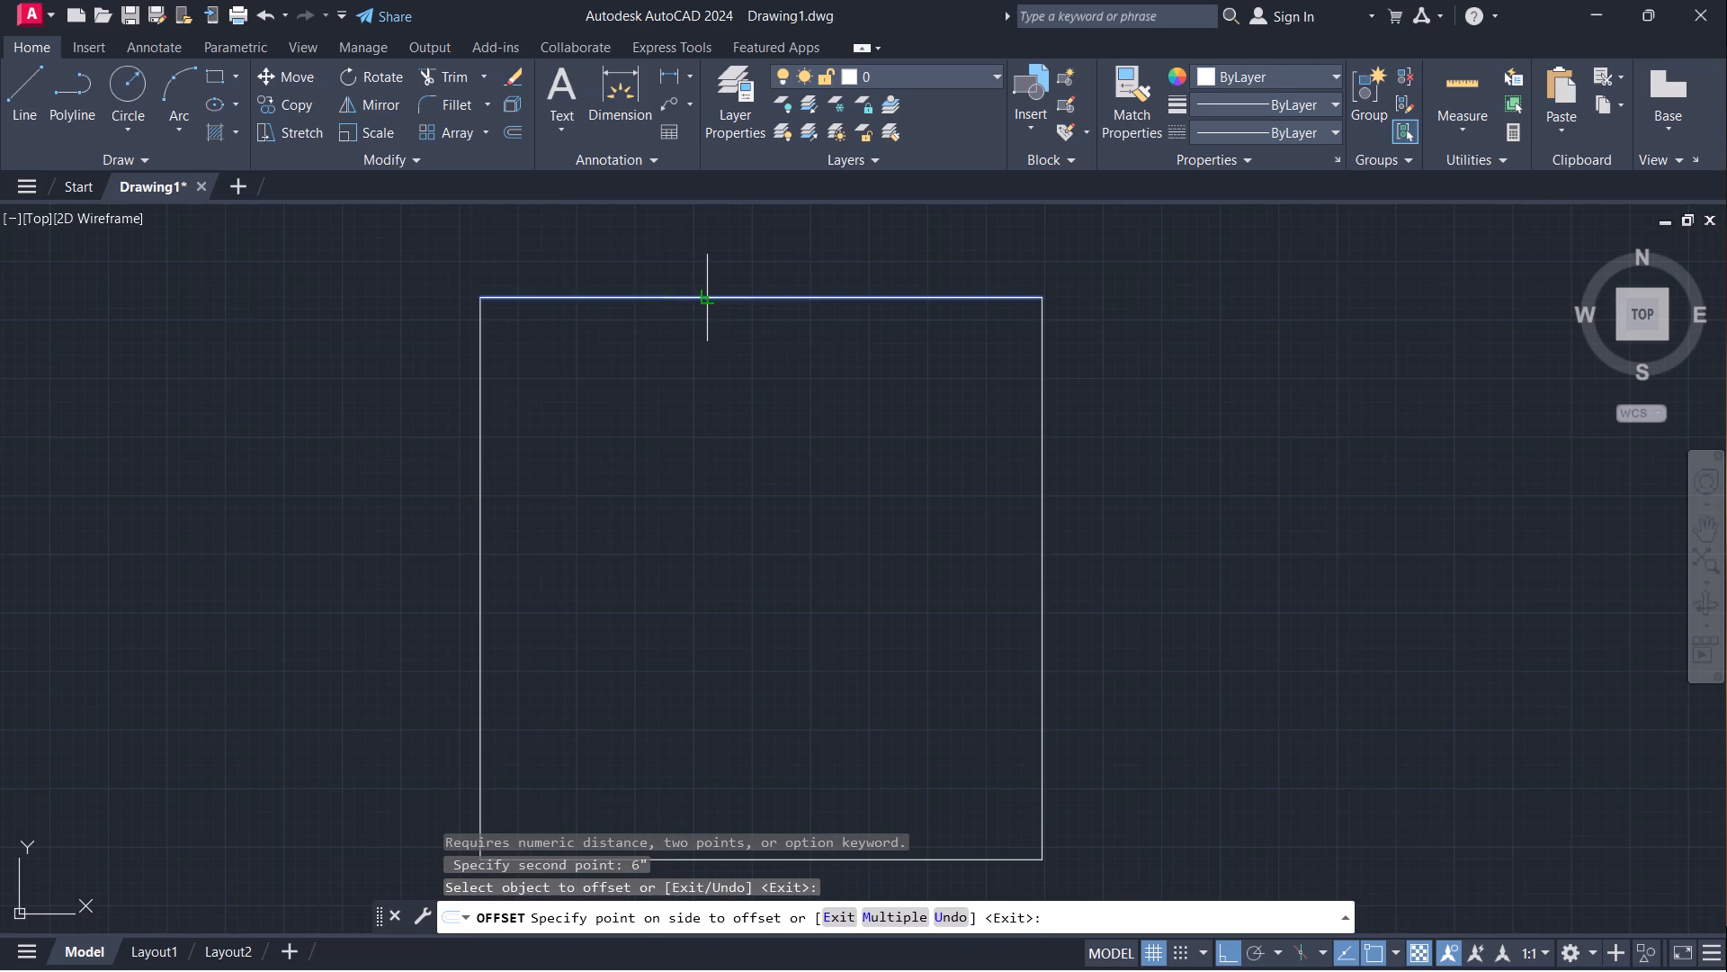
{"action": "left_click", "coordinate": [712, 413]}
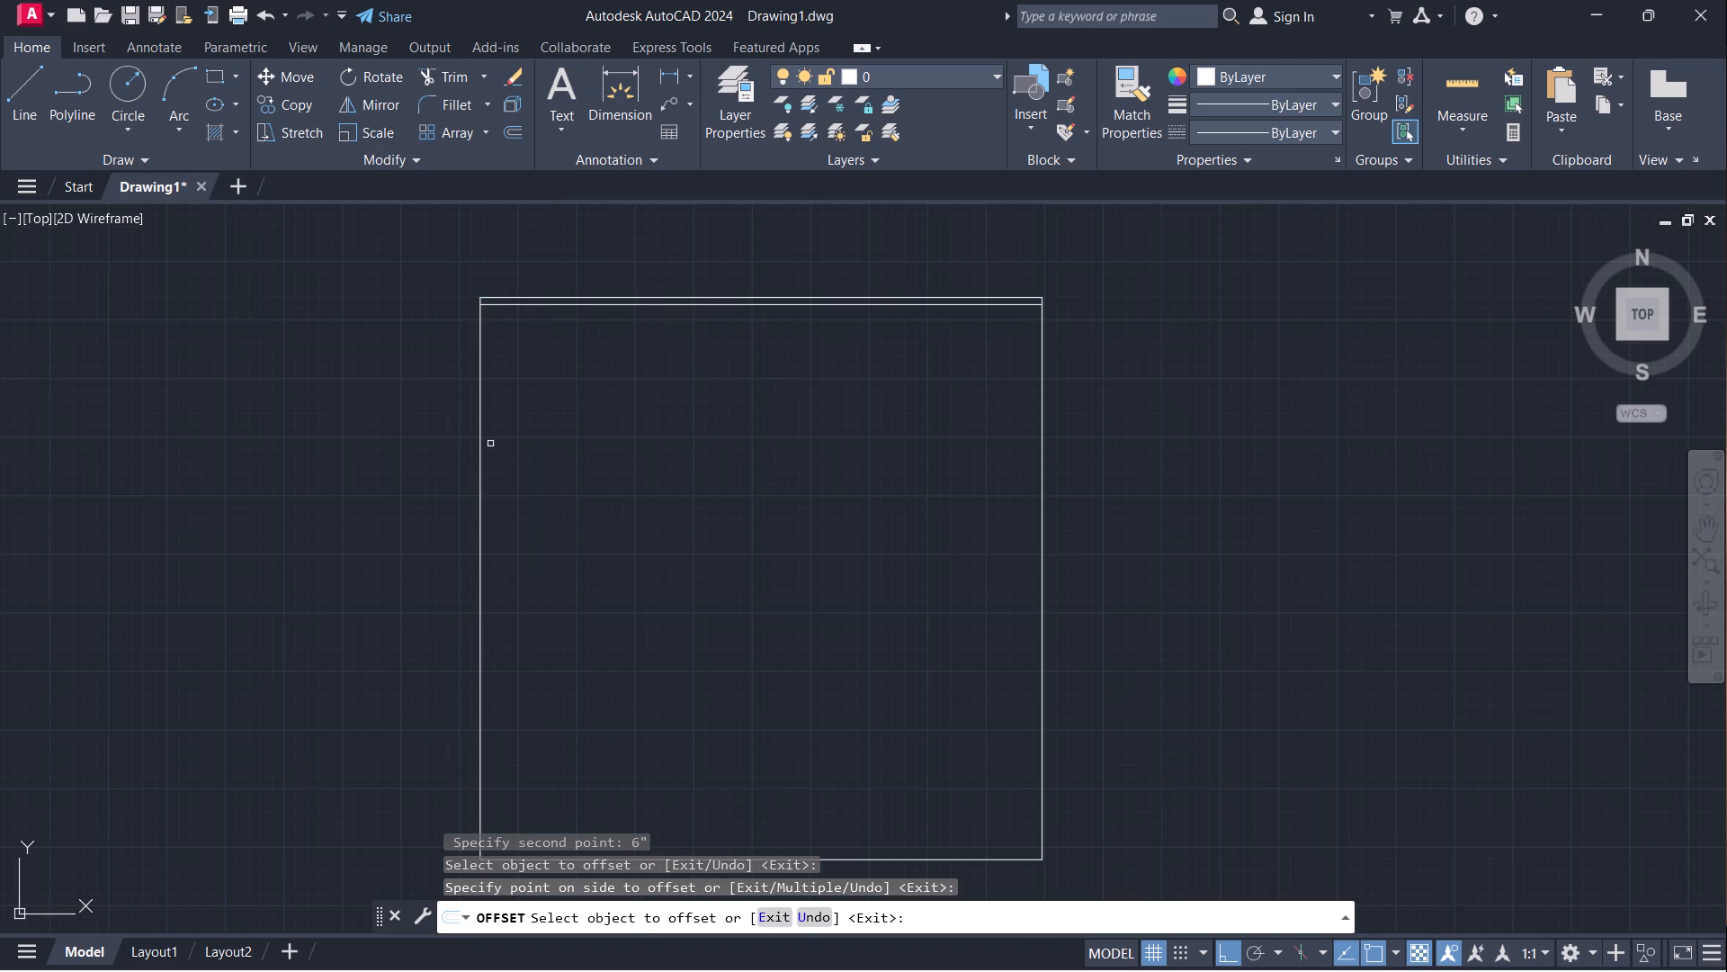
{"action": "left_click", "coordinate": [480, 453]}
{"action": "left_click_drag", "start_coordinate": [650, 482], "coordinate": [675, 479]}
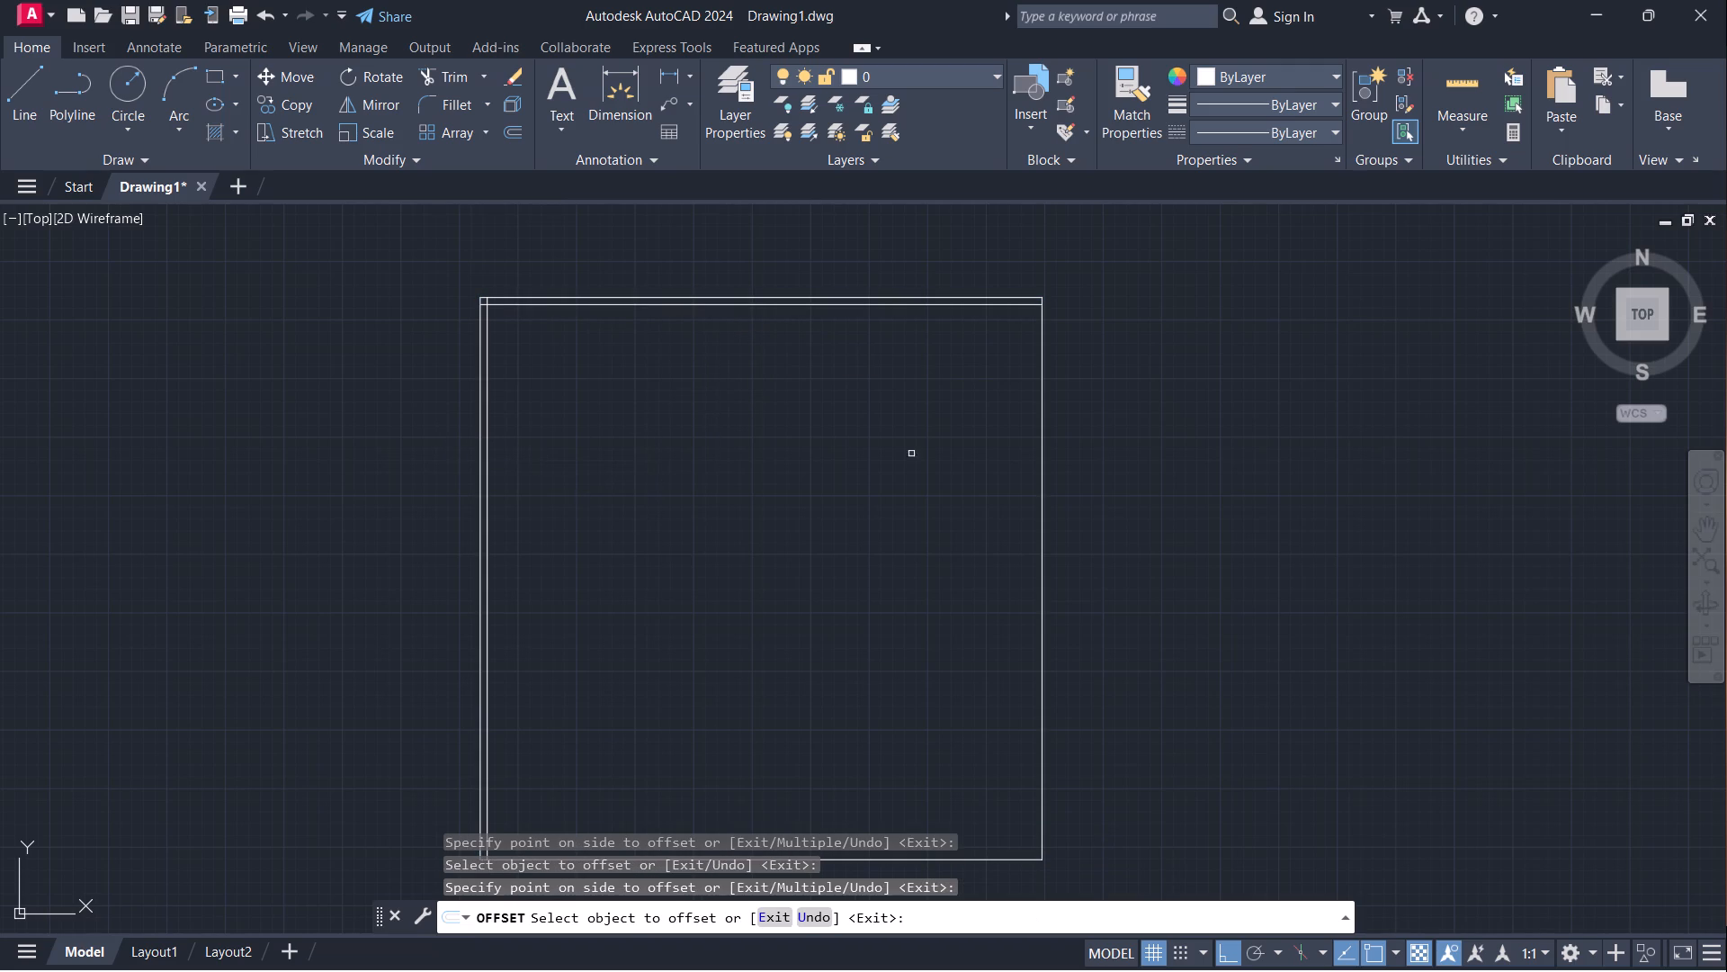
{"action": "left_click_drag", "start_coordinate": [1041, 435], "coordinate": [1022, 439]}
{"action": "left_click", "coordinate": [919, 466]}
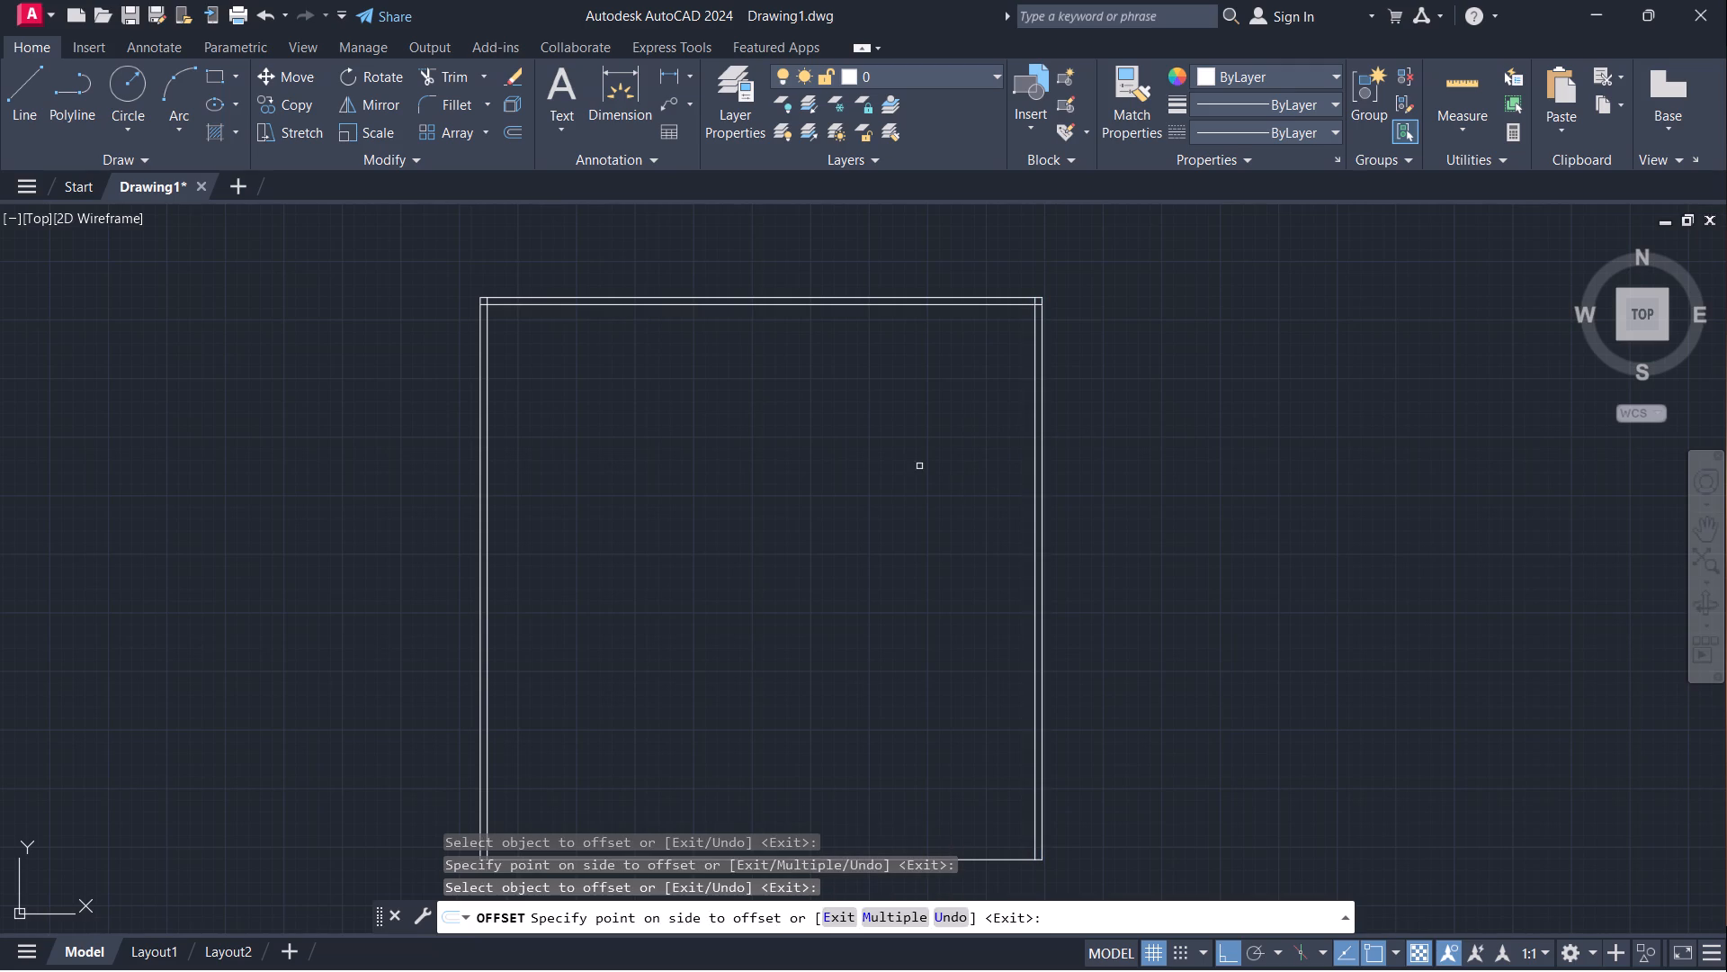
{"action": "left_click", "coordinate": [971, 861]}
{"action": "left_click_drag", "start_coordinate": [968, 786], "coordinate": [971, 774]}
{"action": "middle_click_drag", "start_coordinate": [916, 642], "coordinate": [982, 594]}
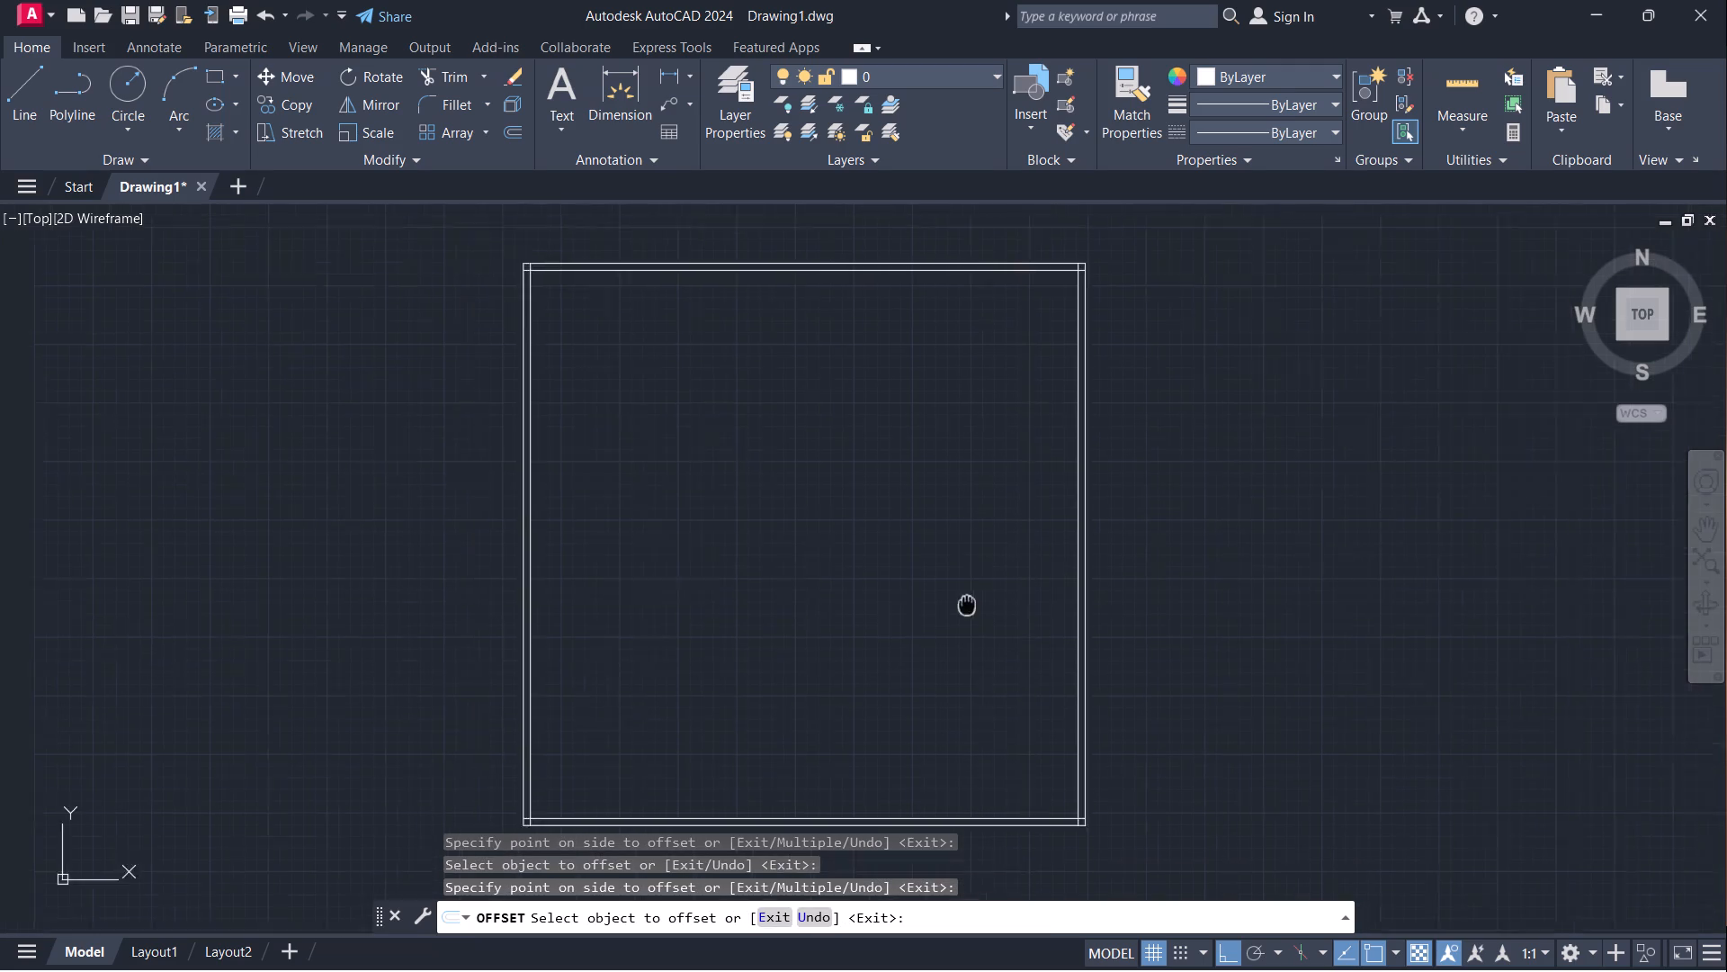
{"action": "middle_click_drag", "start_coordinate": [982, 594], "coordinate": [1043, 580]}
{"action": "key", "text": "Escape"}
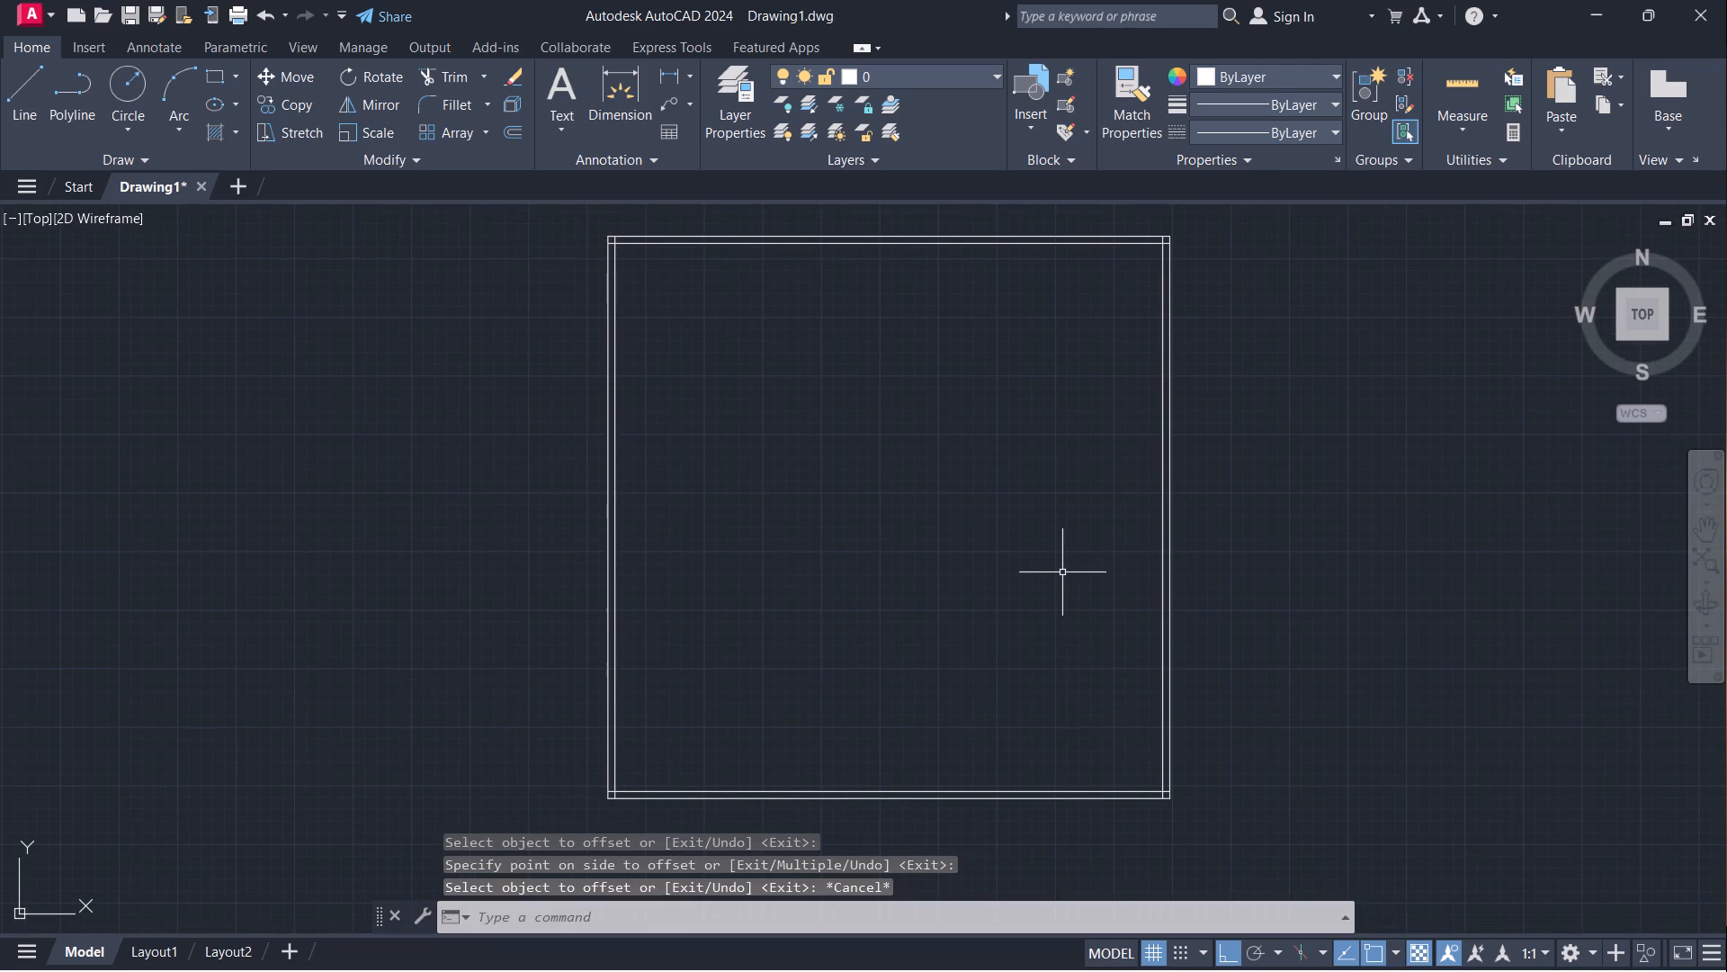
Trim the overlapping inner line ends at the top-left and top-right corners of the square walls.
{"action": "type", "text": "tr"}
{"action": "key", "text": "Return"}
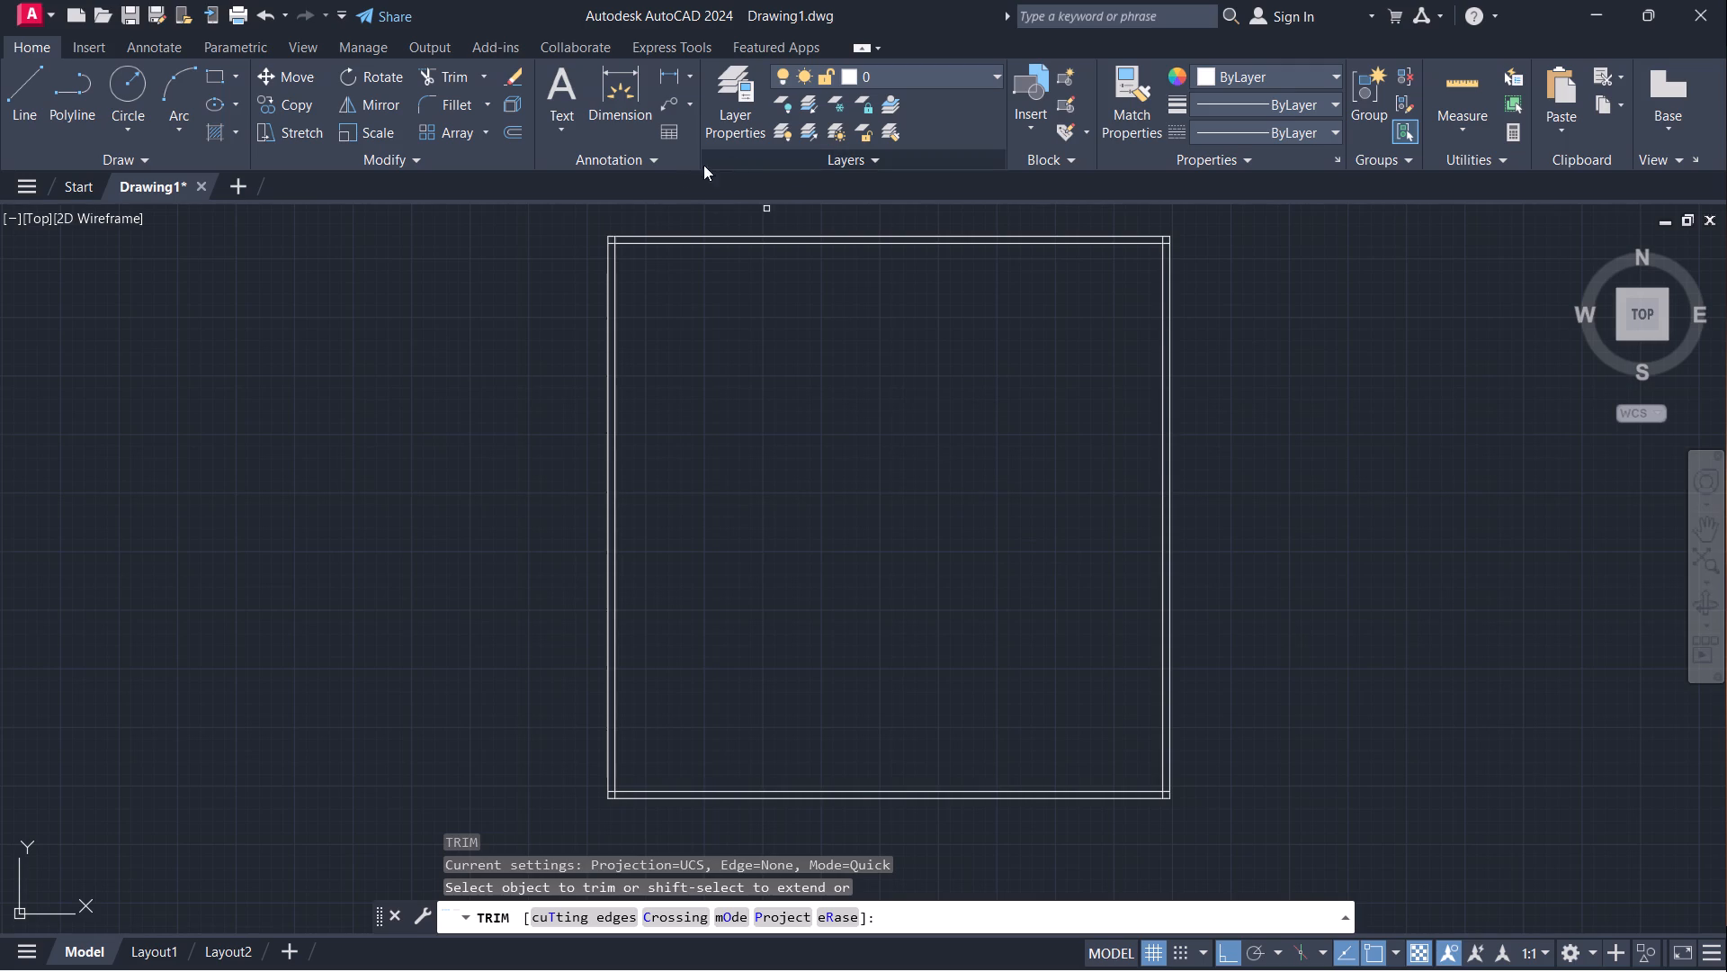
{"action": "scroll", "coordinate": [651, 208], "scroll_direction": "up", "scroll_amount": 2}
{"action": "scroll", "coordinate": [488, 302], "scroll_direction": "up", "scroll_amount": 4}
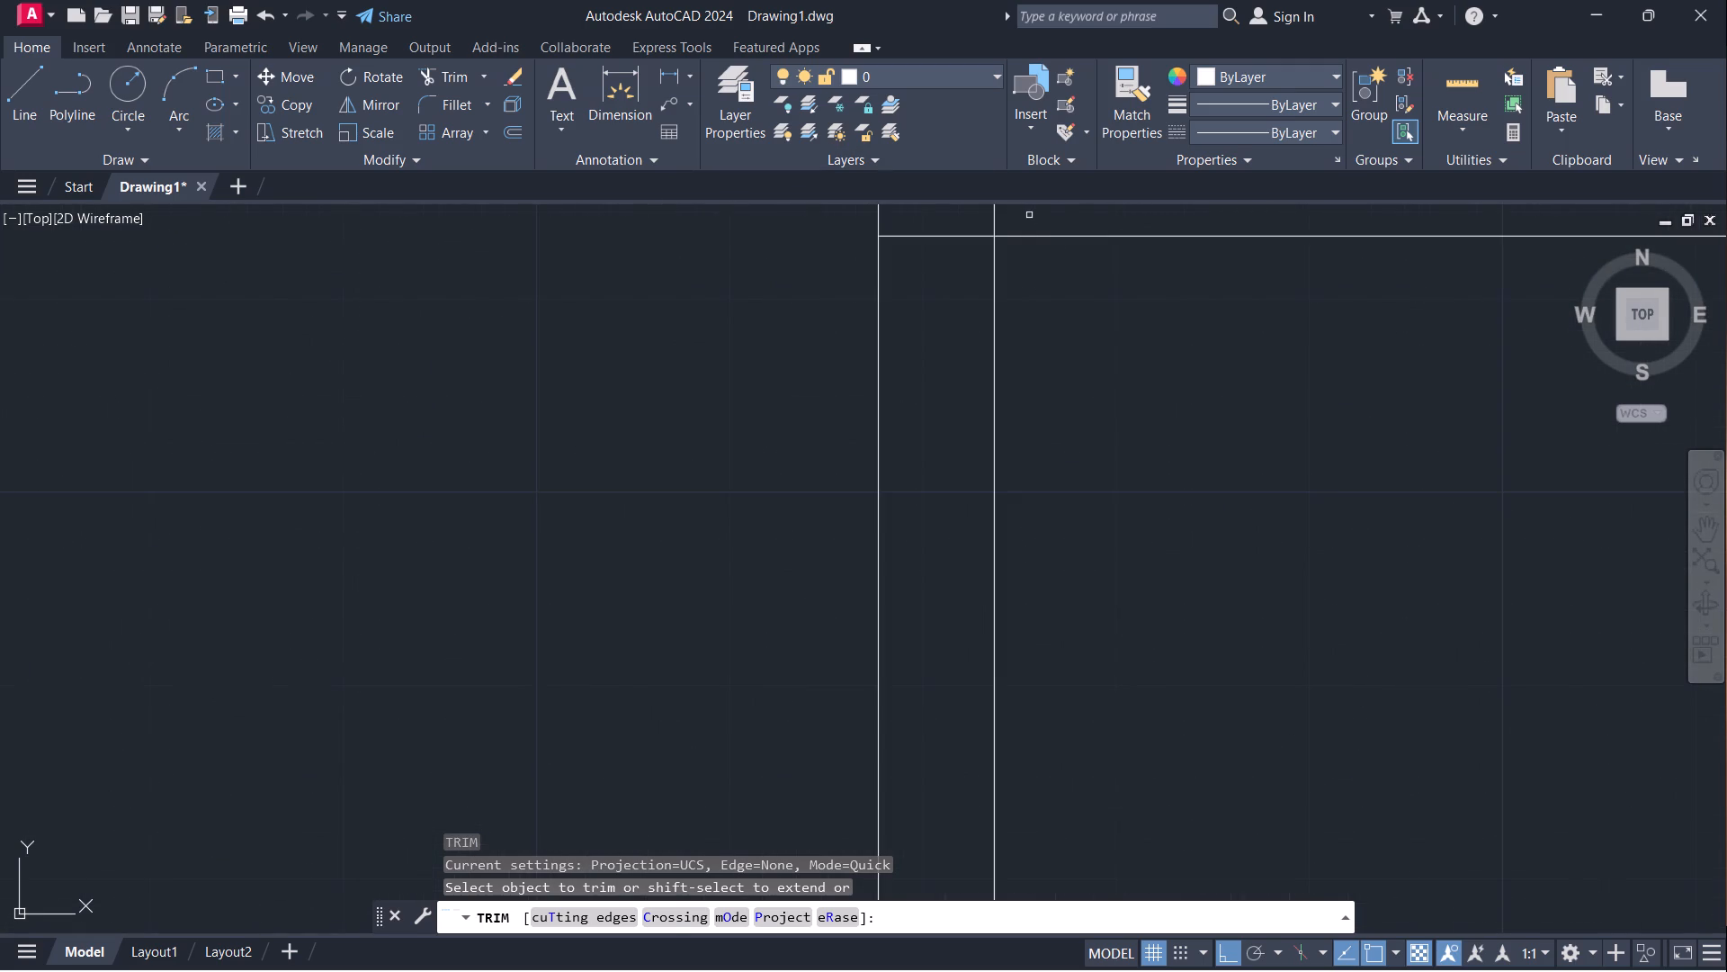
{"action": "left_click_drag", "start_coordinate": [1024, 214], "coordinate": [939, 293]}
{"action": "scroll", "coordinate": [518, 297], "scroll_direction": "down", "scroll_amount": 7}
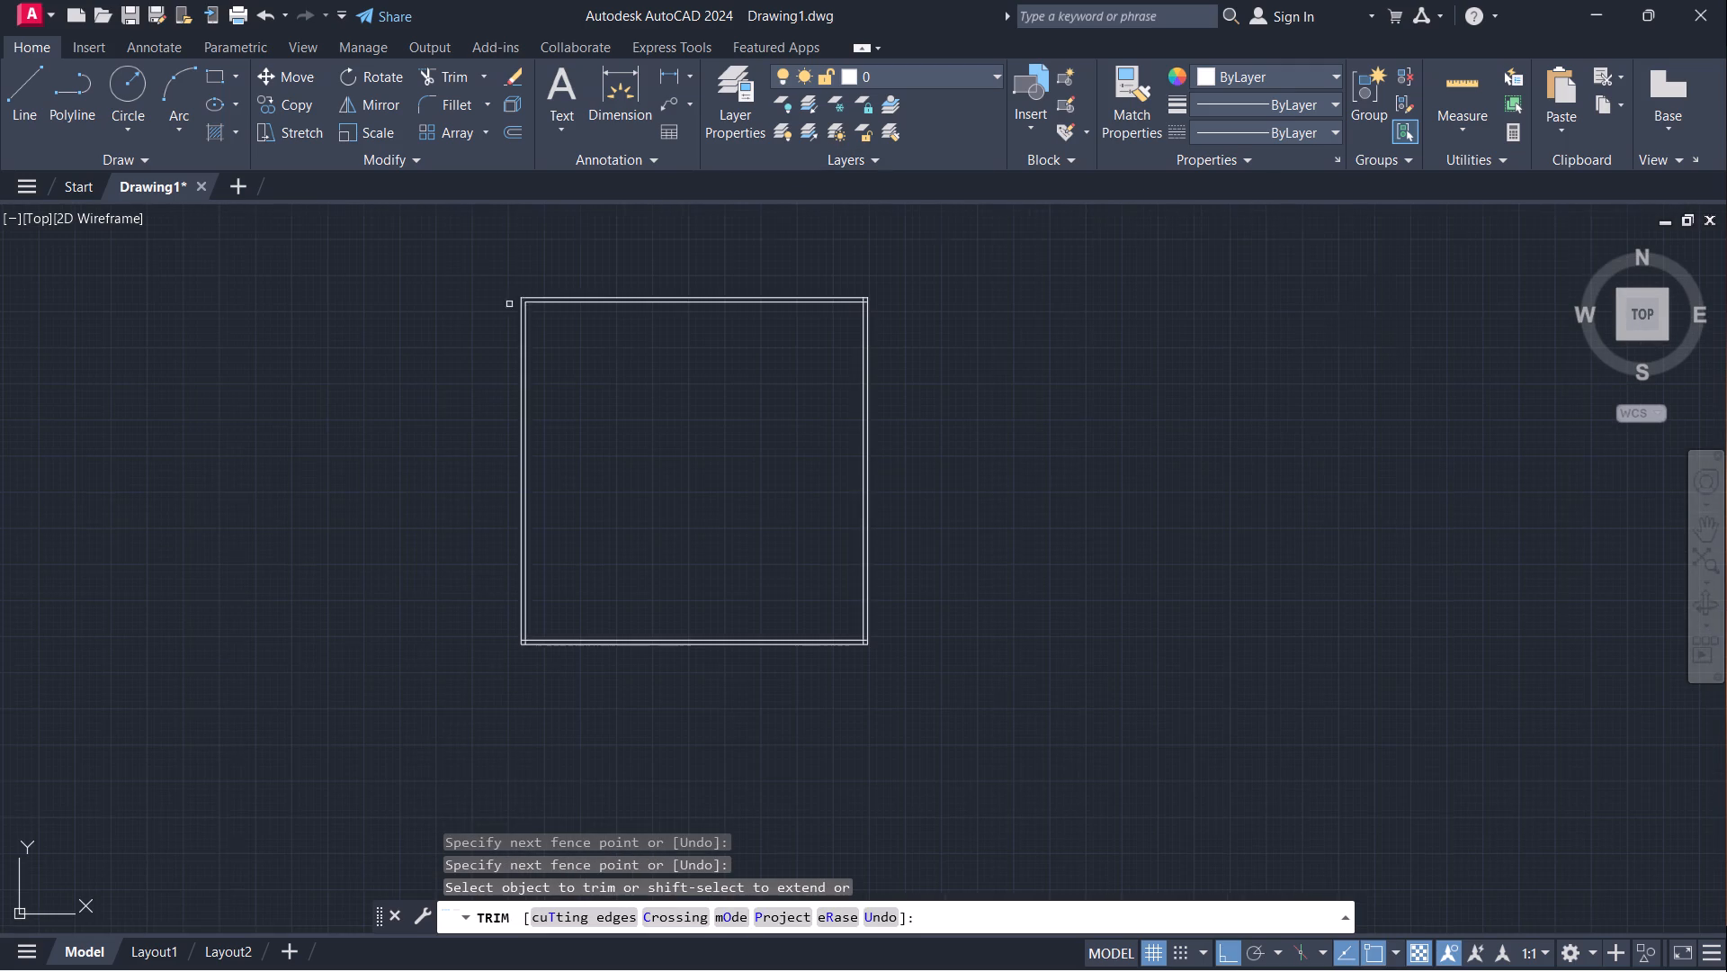
{"action": "scroll", "coordinate": [833, 292], "scroll_direction": "up", "scroll_amount": 7}
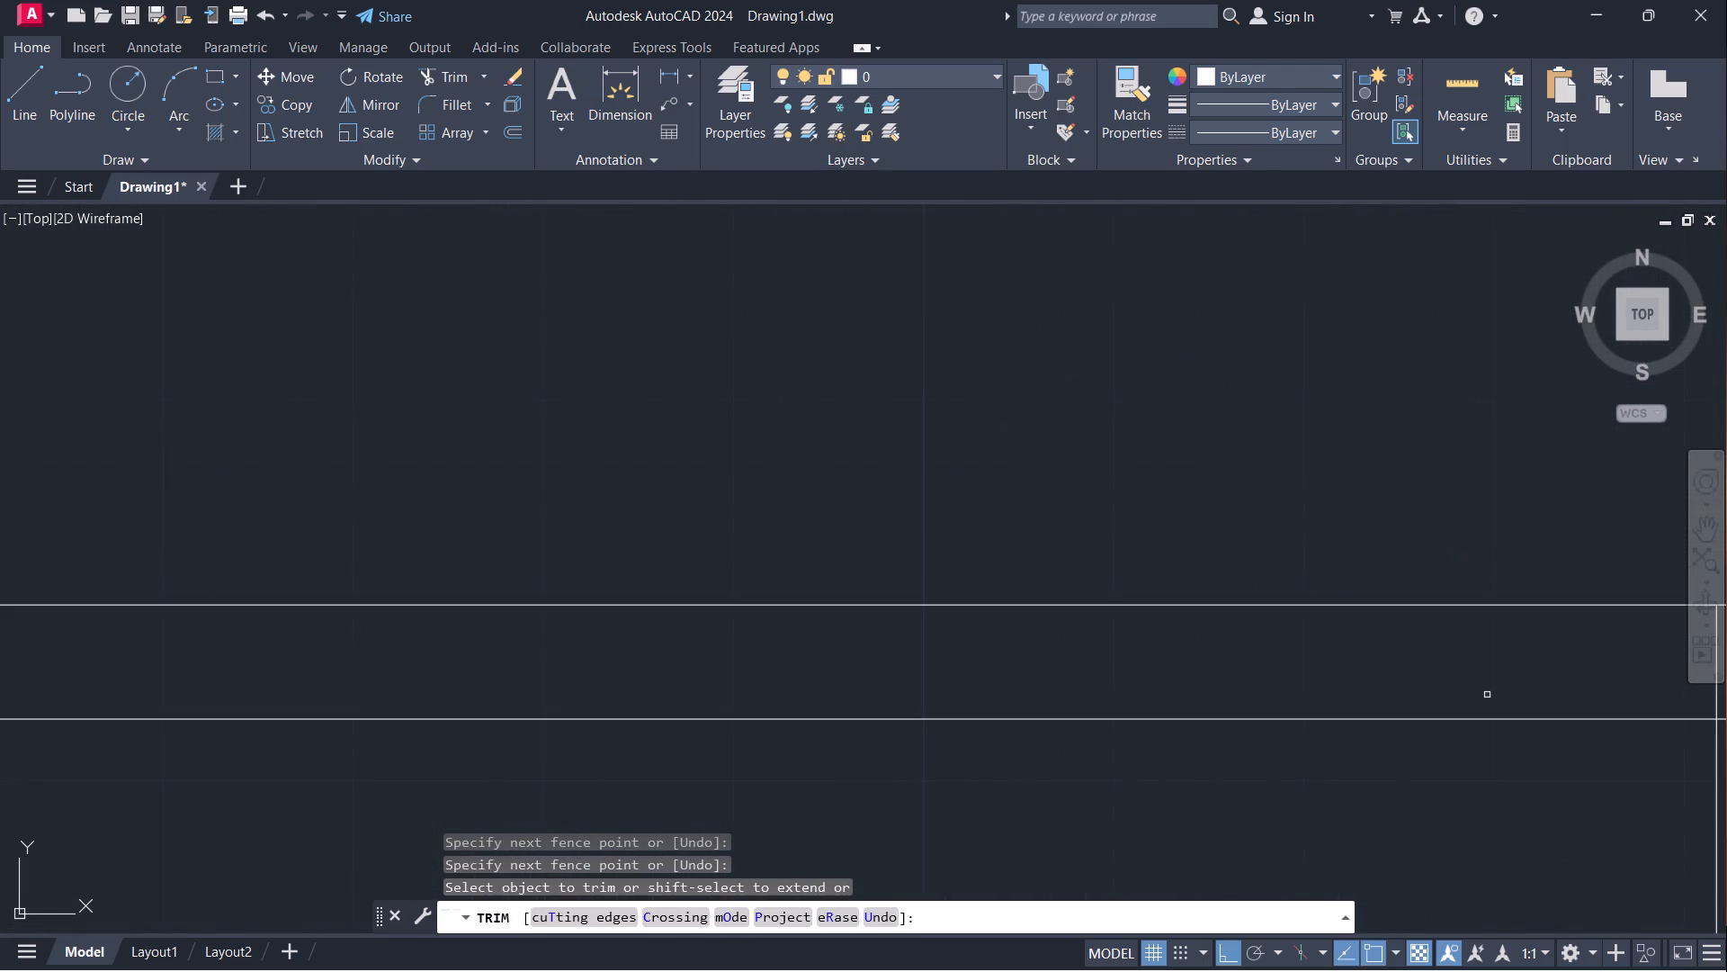
{"action": "middle_click_drag", "start_coordinate": [1476, 688], "coordinate": [796, 479]}
{"action": "left_click_drag", "start_coordinate": [1022, 454], "coordinate": [1092, 555]}
Trim the overlapping inner line ends at the bottom-right corner of the square walls.
{"action": "scroll", "coordinate": [1176, 392], "scroll_direction": "down", "scroll_amount": 7}
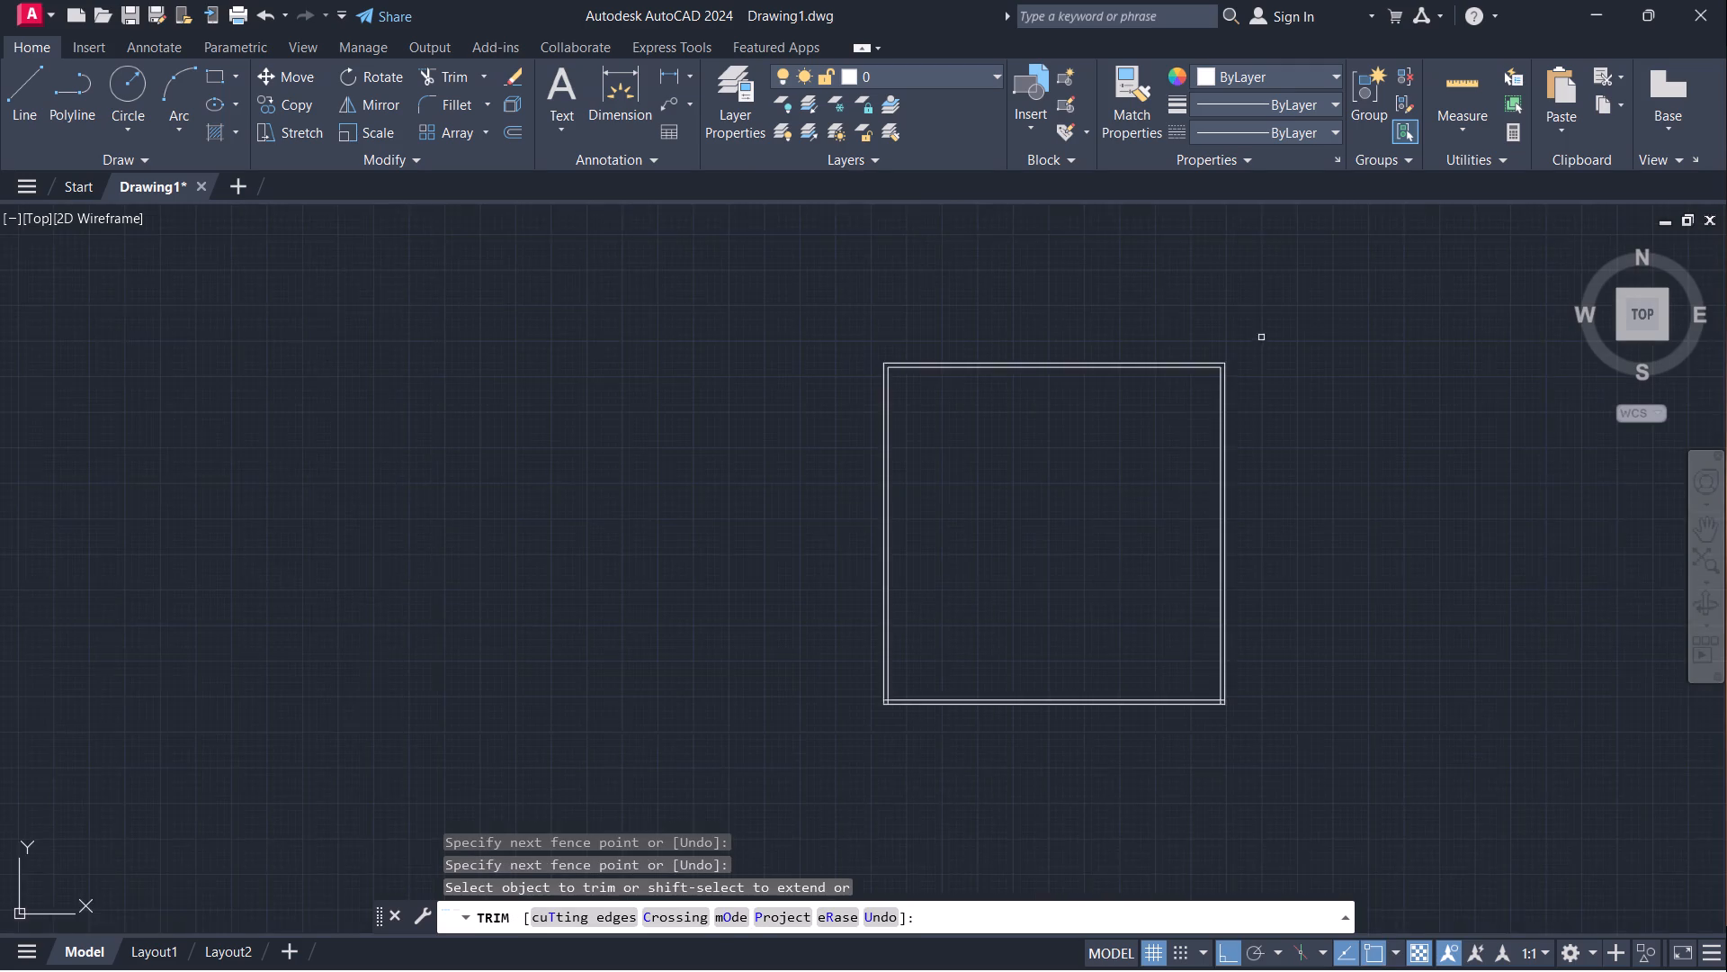
{"action": "scroll", "coordinate": [1263, 337], "scroll_direction": "down", "scroll_amount": 2}
{"action": "scroll", "coordinate": [1240, 511], "scroll_direction": "up", "scroll_amount": 3}
{"action": "scroll", "coordinate": [1277, 356], "scroll_direction": "up", "scroll_amount": 2}
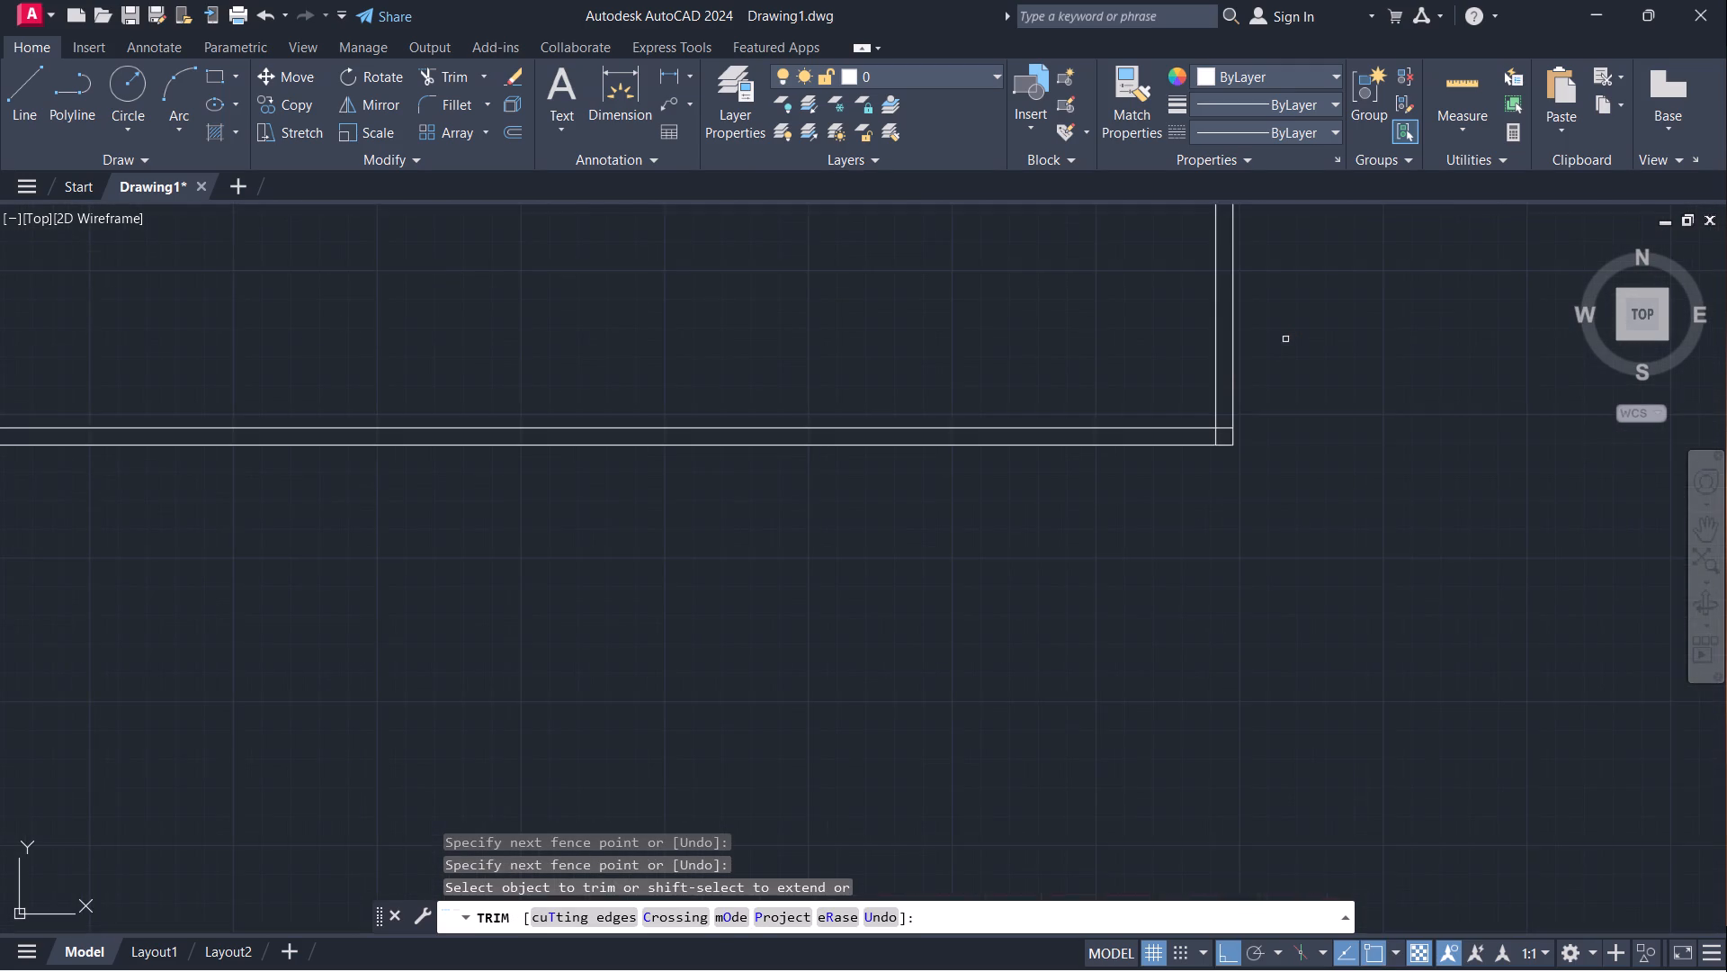
{"action": "scroll", "coordinate": [1226, 372], "scroll_direction": "up", "scroll_amount": 3}
{"action": "left_click_drag", "start_coordinate": [1212, 575], "coordinate": [1152, 646]}
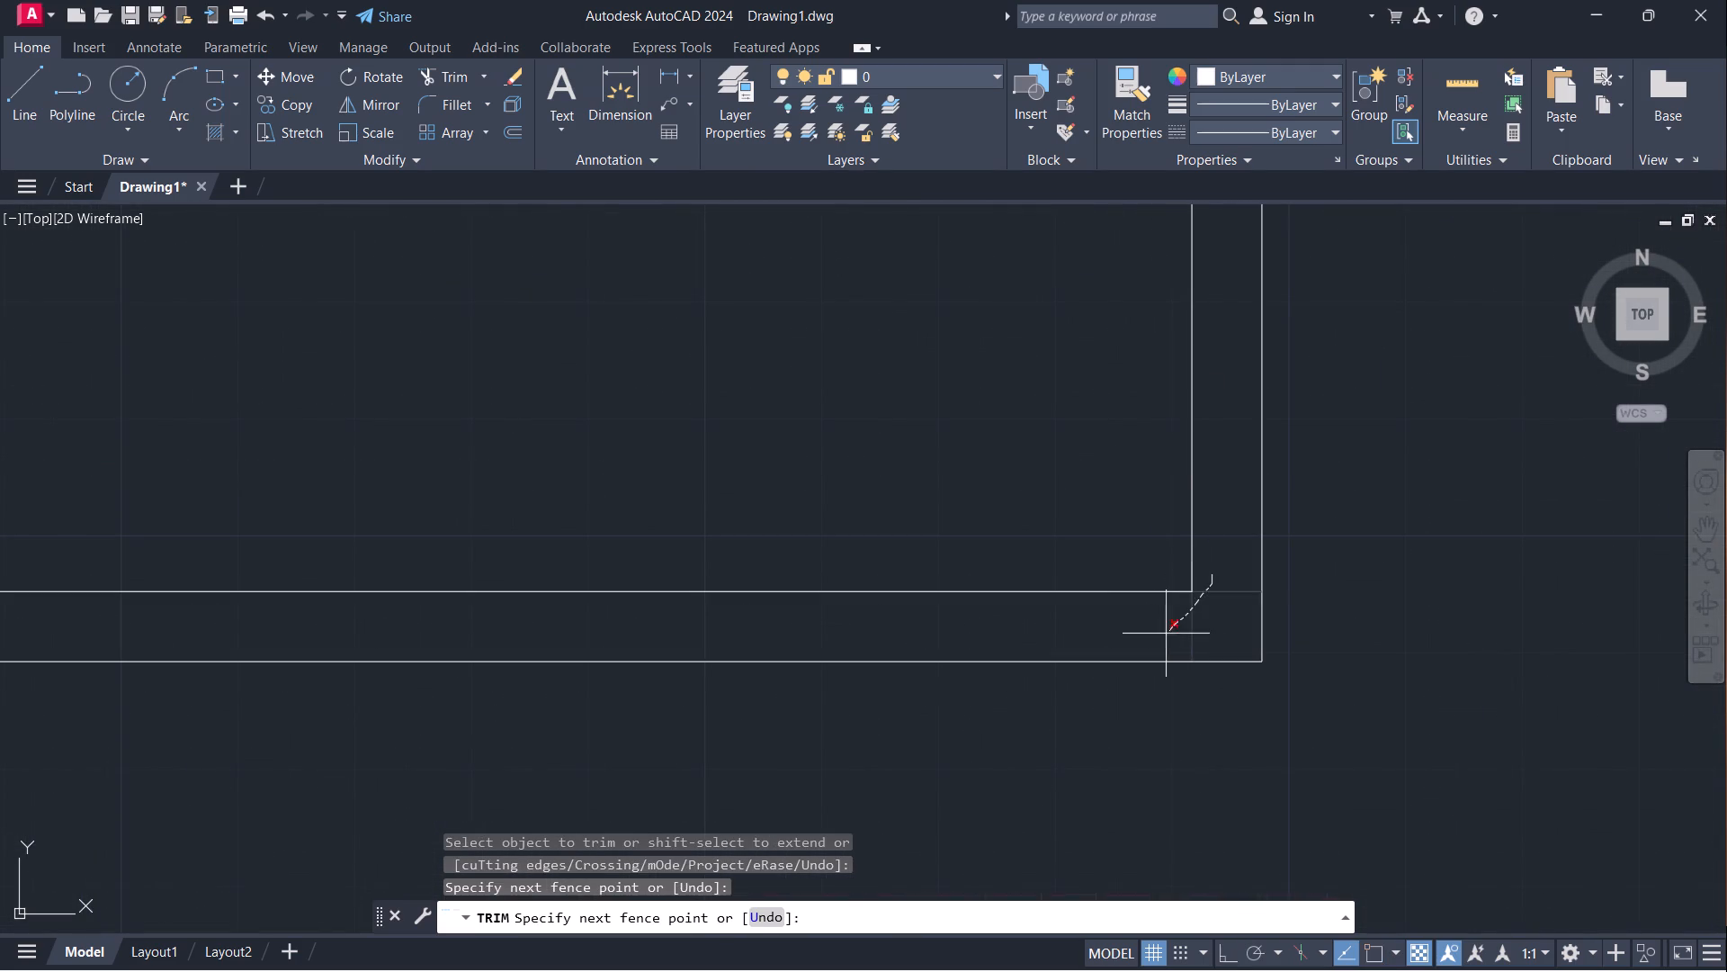
{"action": "left_click_drag", "start_coordinate": [1152, 646], "coordinate": [1141, 655]}
Trim the overlapping inner line ends at the bottom-left corner of the walls and finish trimming.
{"action": "scroll", "coordinate": [1331, 424], "scroll_direction": "down", "scroll_amount": 6}
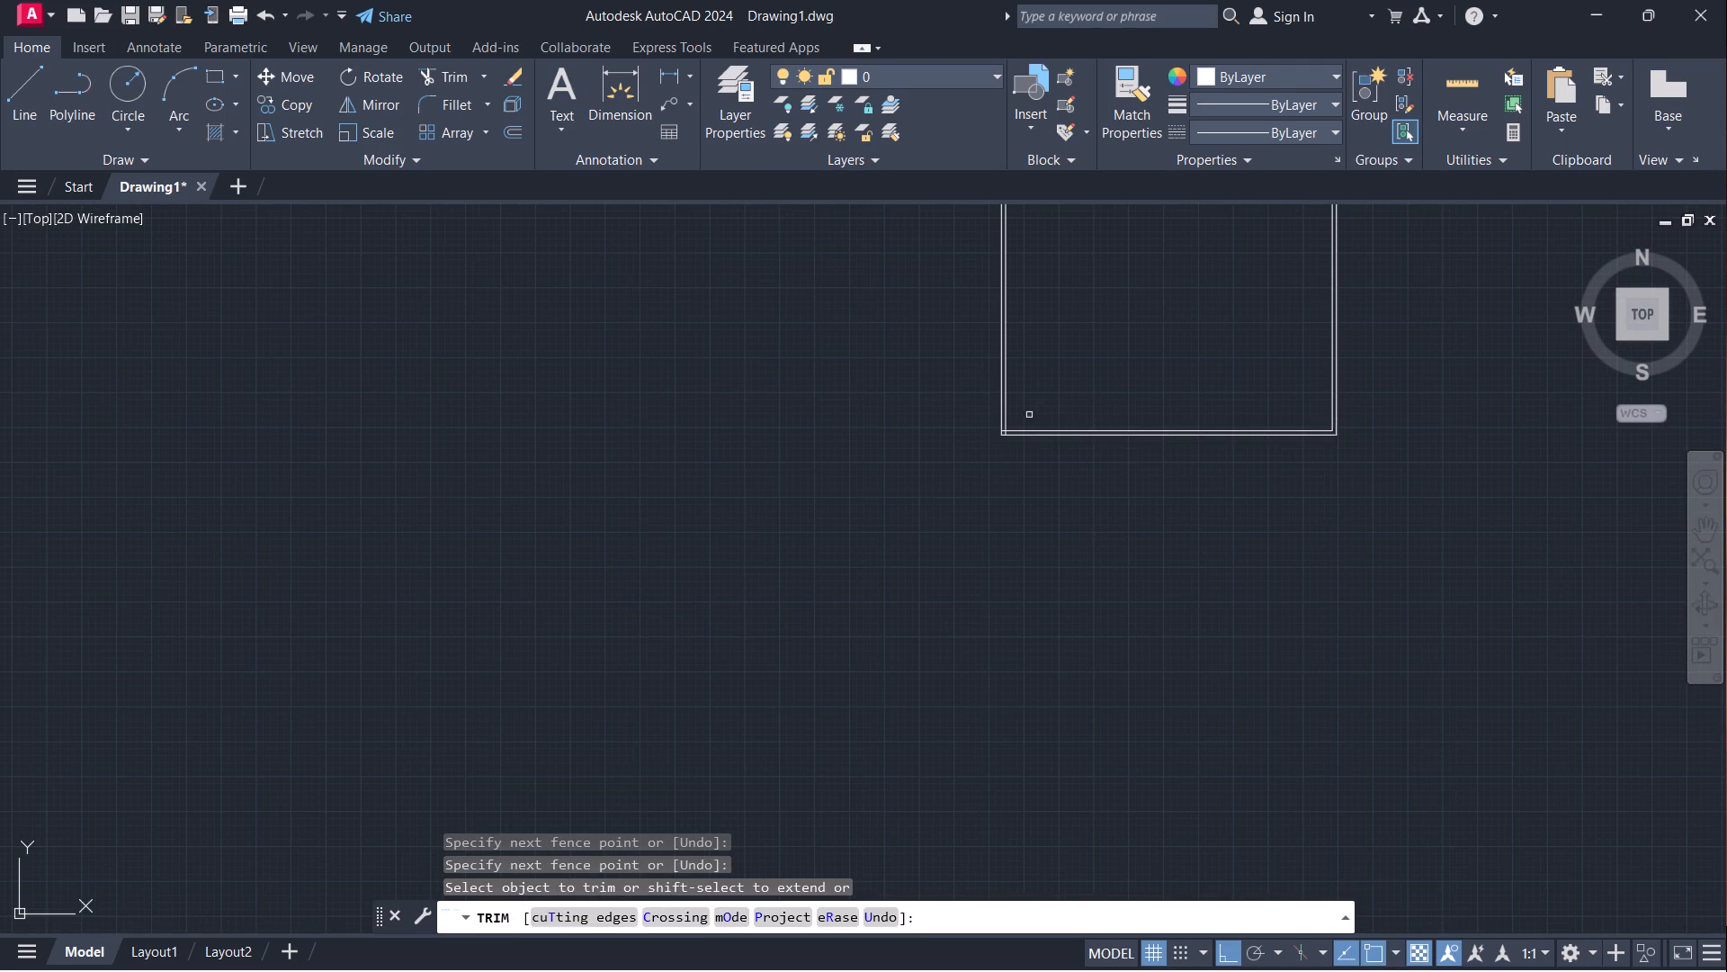
{"action": "scroll", "coordinate": [1014, 427], "scroll_direction": "up", "scroll_amount": 9}
{"action": "left_click_drag", "start_coordinate": [386, 454], "coordinate": [469, 577]}
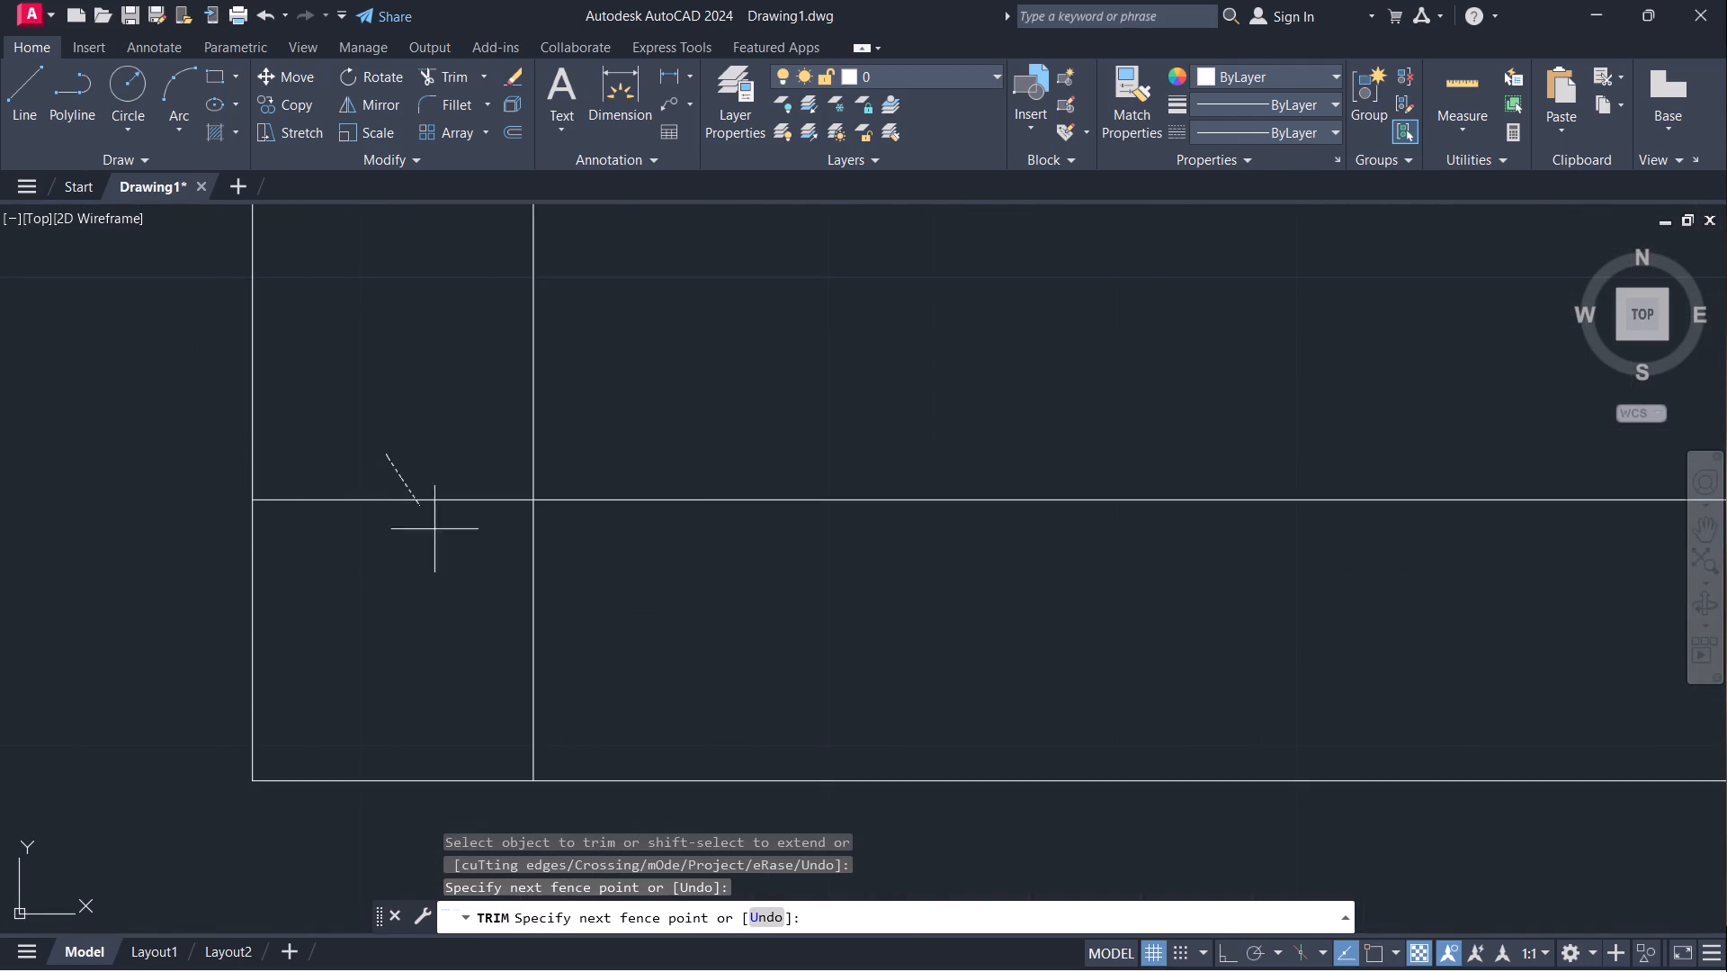
{"action": "left_click_drag", "start_coordinate": [469, 577], "coordinate": [635, 641]}
{"action": "scroll", "coordinate": [548, 616], "scroll_direction": "down", "scroll_amount": 3}
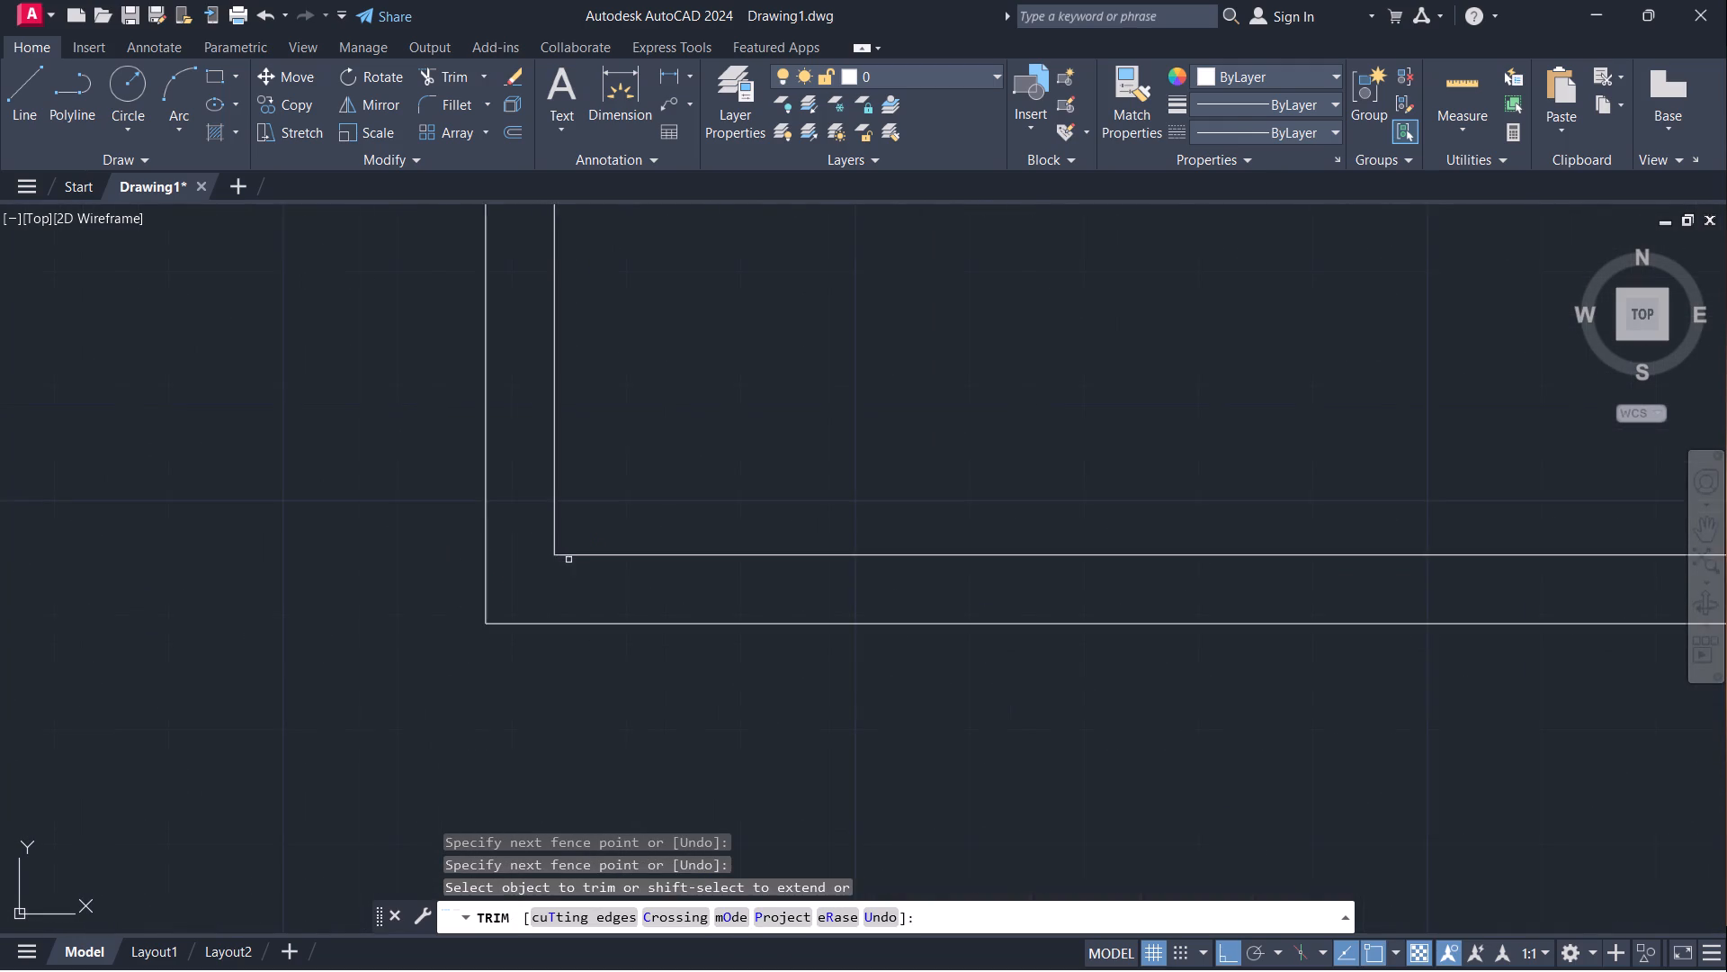
{"action": "scroll", "coordinate": [598, 521], "scroll_direction": "down", "scroll_amount": 2}
{"action": "middle_click_drag", "start_coordinate": [943, 317], "coordinate": [683, 584]}
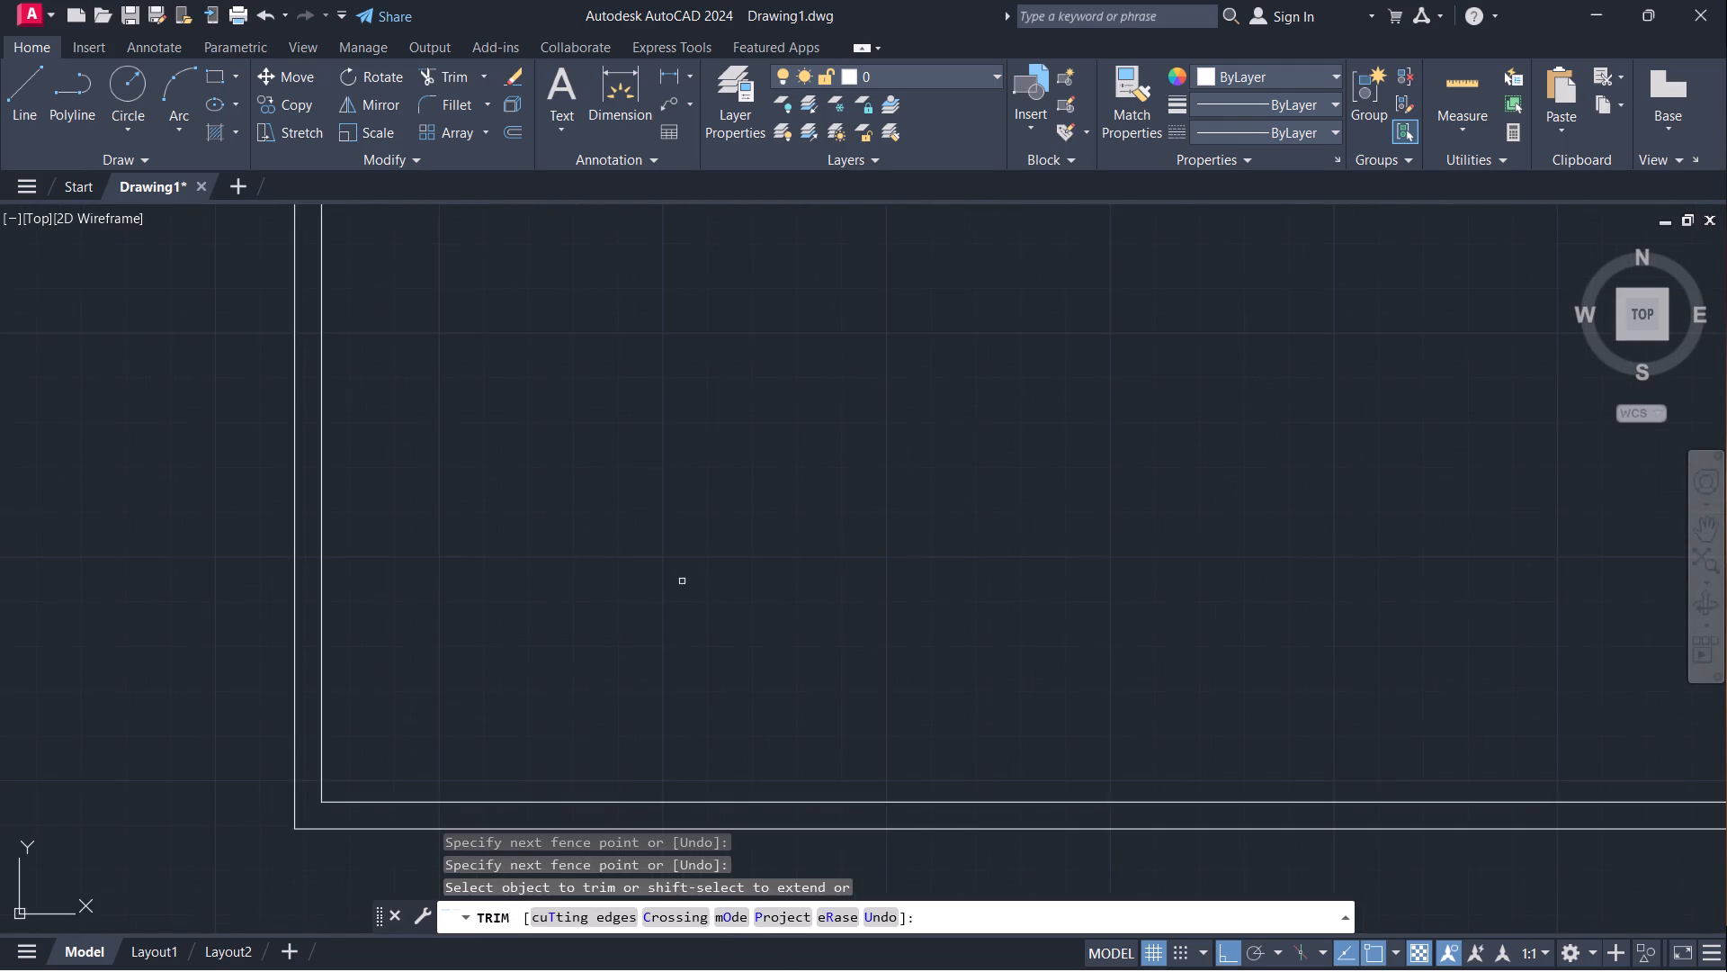
{"action": "scroll", "coordinate": [772, 406], "scroll_direction": "down", "scroll_amount": 3}
{"action": "middle_click_drag", "start_coordinate": [1034, 342], "coordinate": [837, 618]}
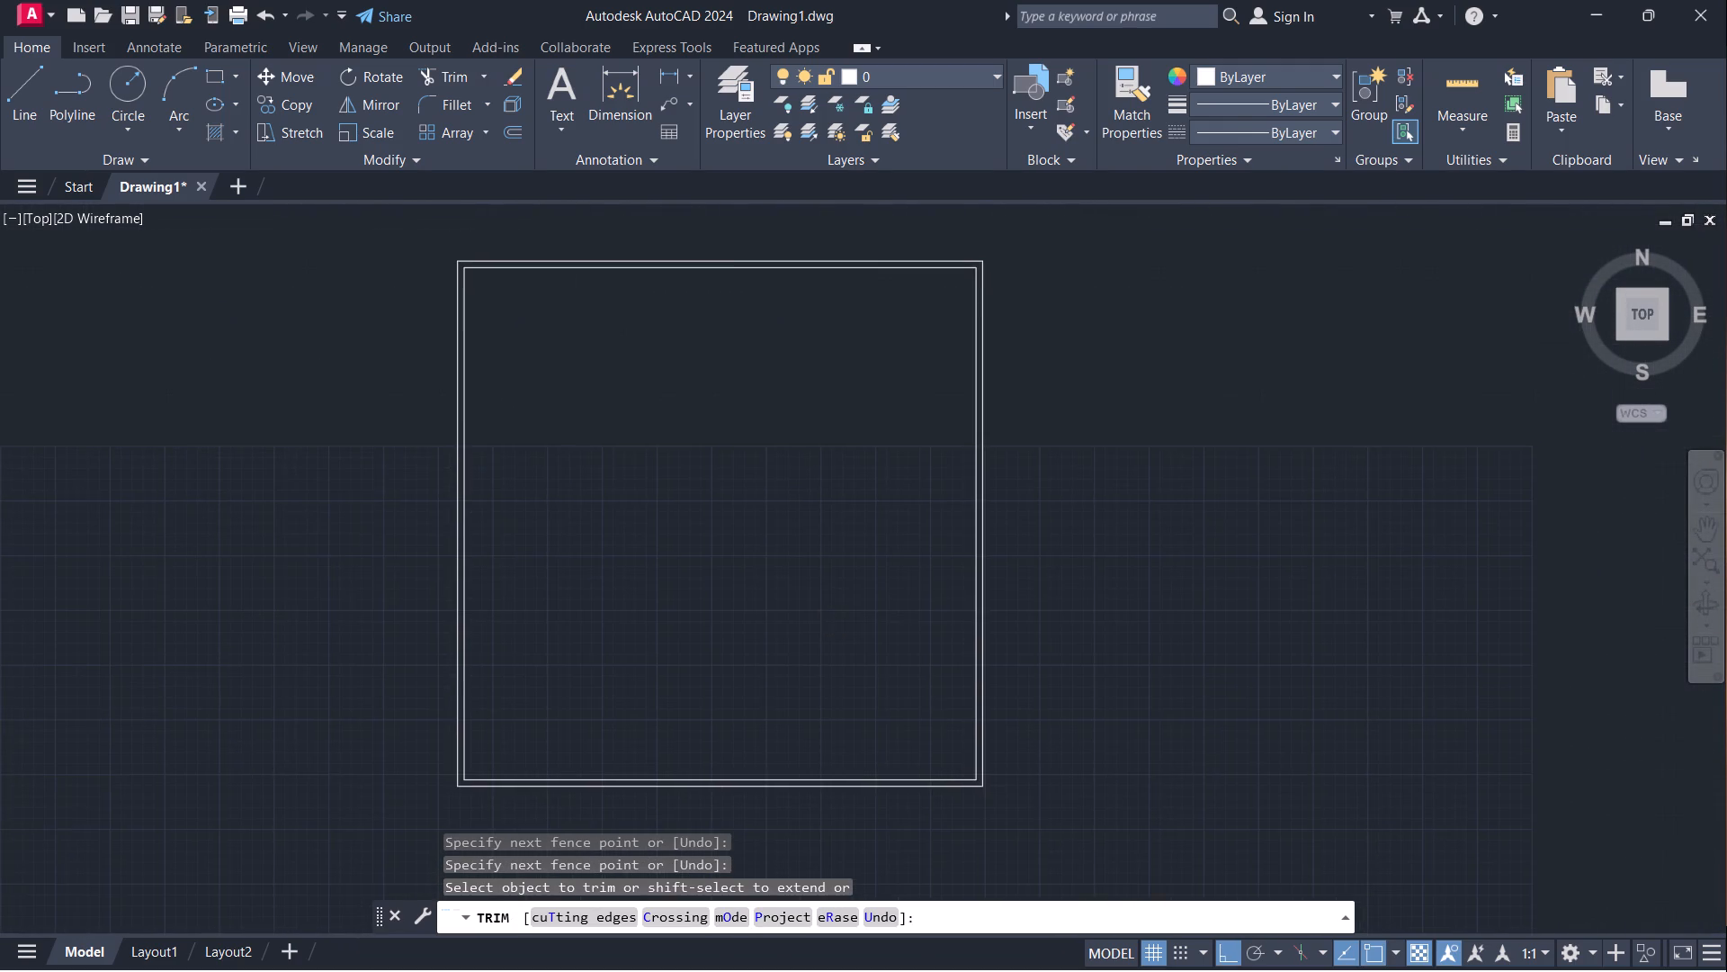
{"action": "middle_click_drag", "start_coordinate": [848, 584], "coordinate": [865, 562]}
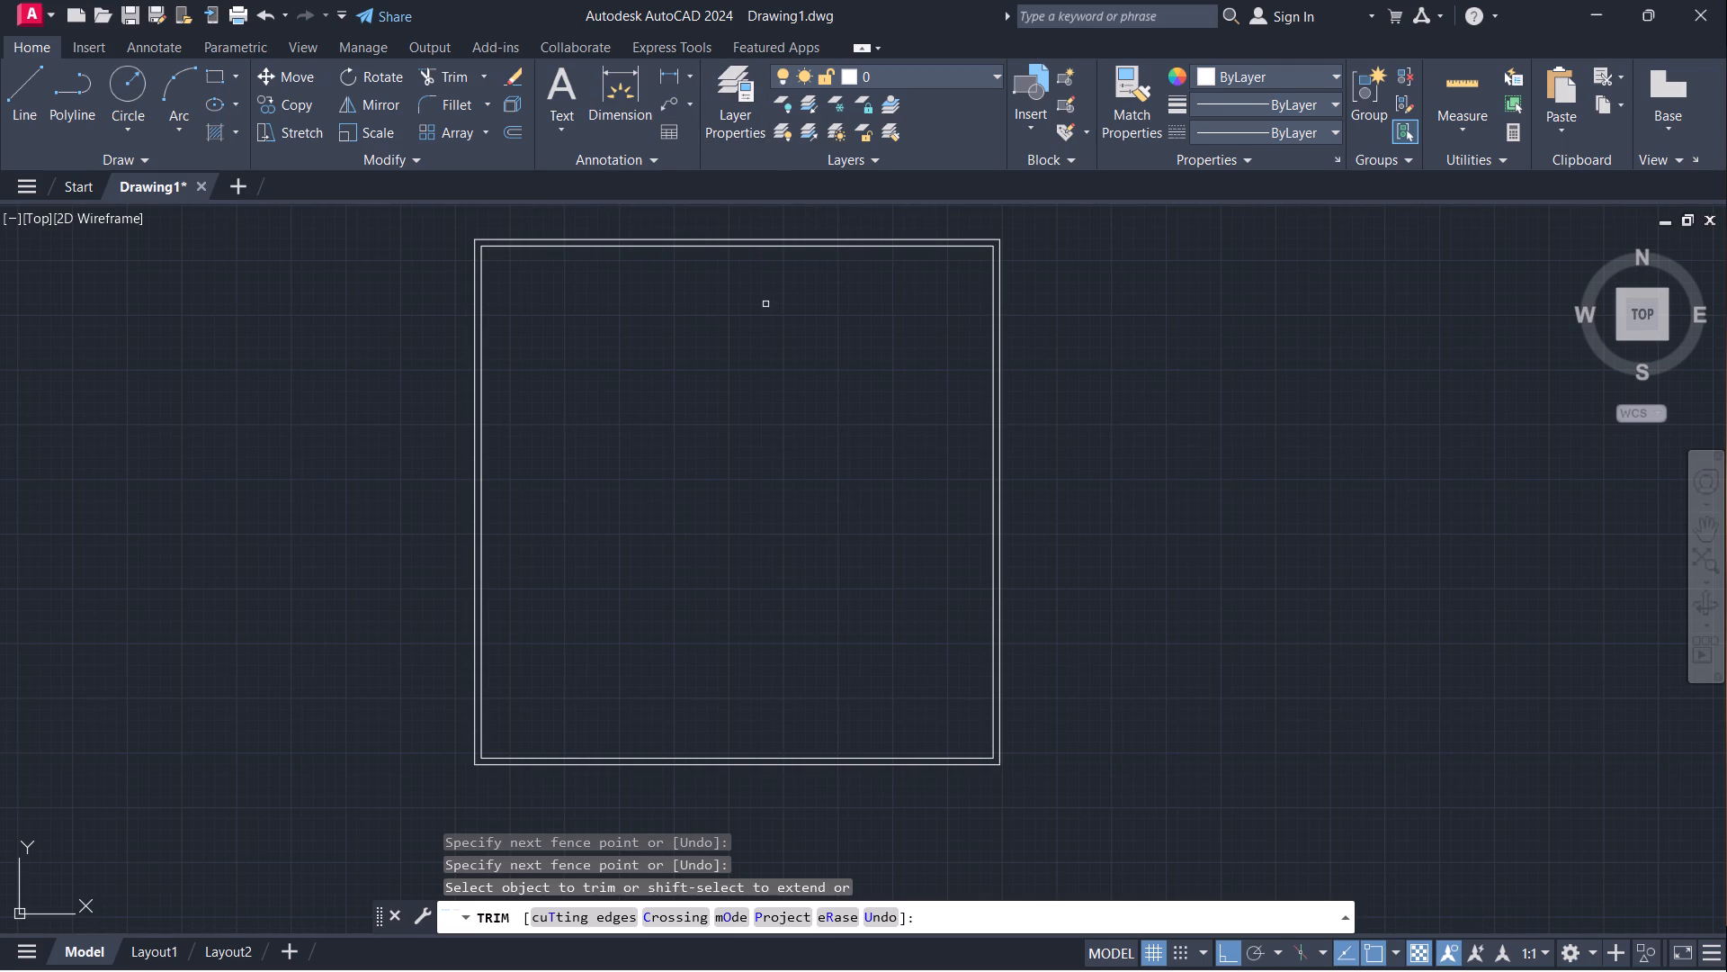
{"action": "key", "text": "Escape"}
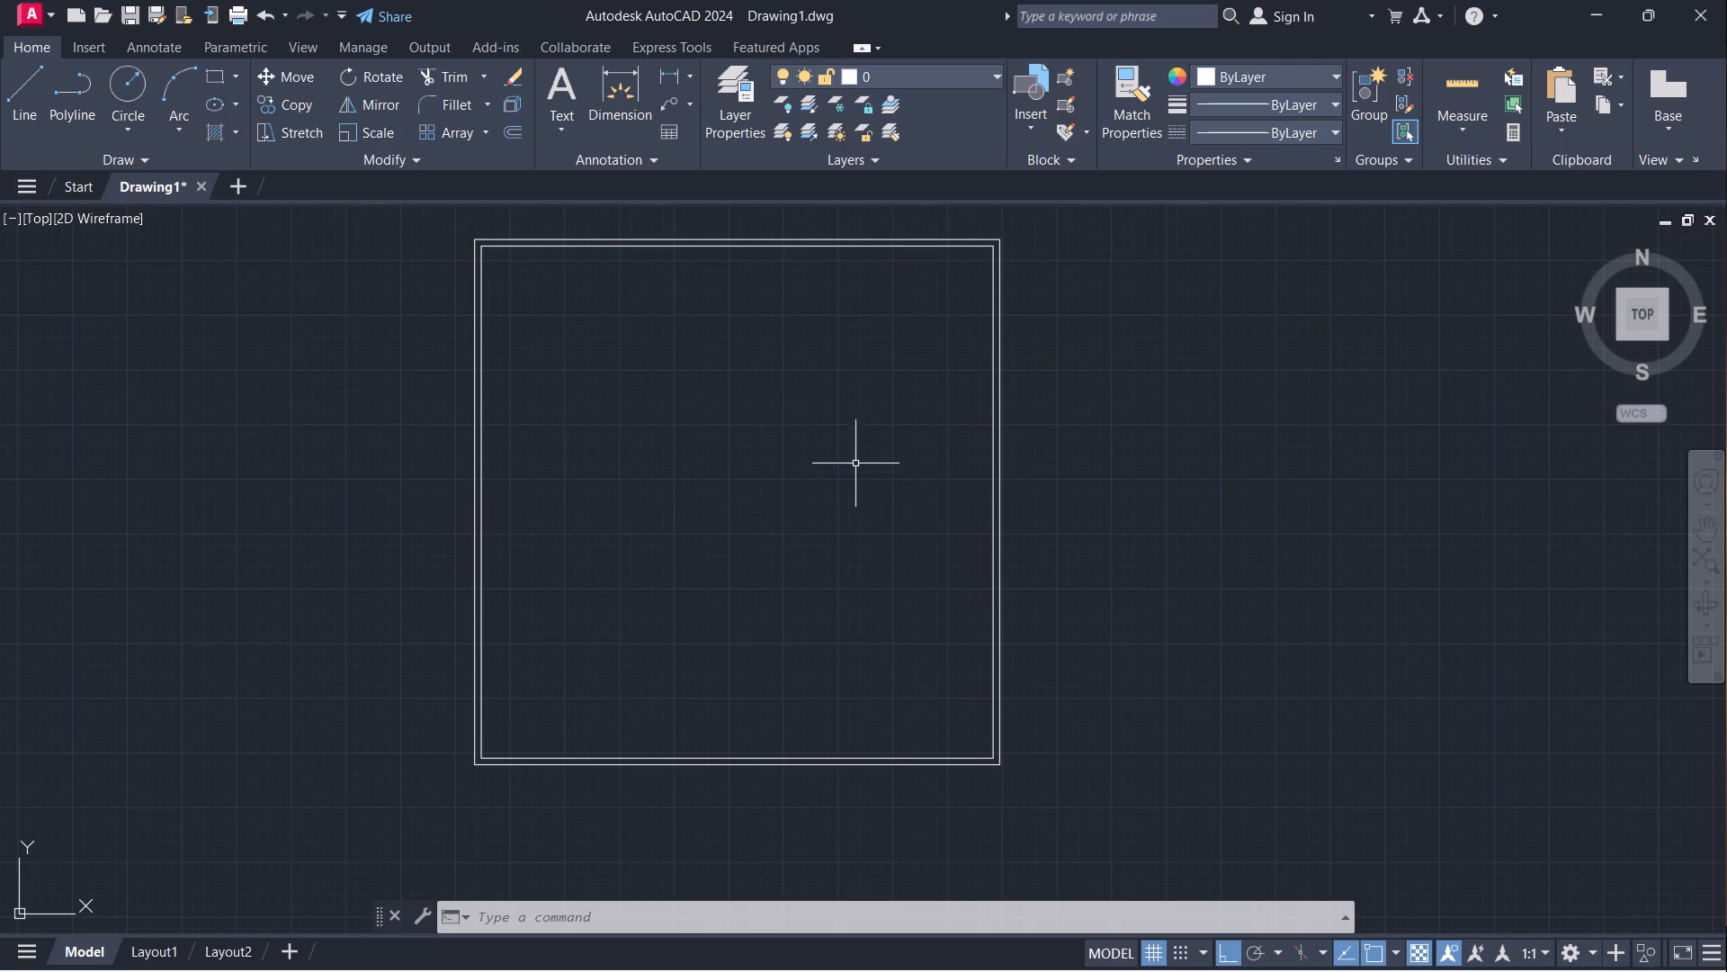
Move the inner line of the right wall 20' toward the left wall by its midpoint grip.
{"action": "left_click", "coordinate": [995, 422]}
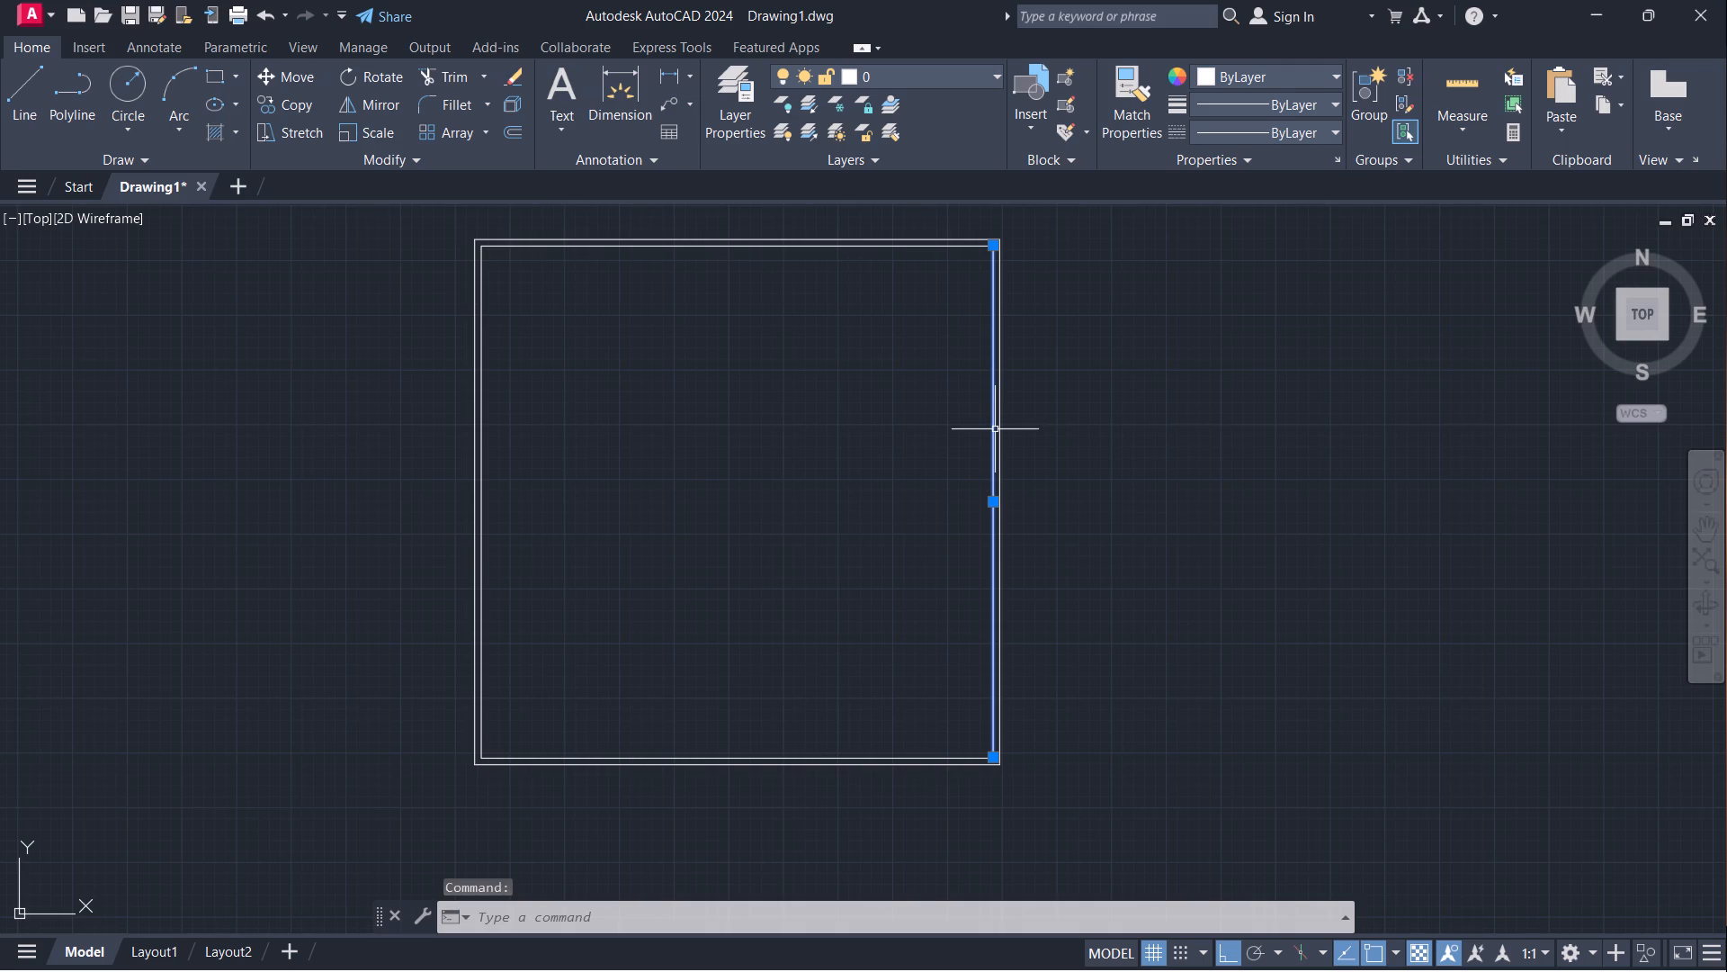
{"action": "key", "text": "0"}
{"action": "key", "text": "Return"}
{"action": "left_click", "coordinate": [988, 500]}
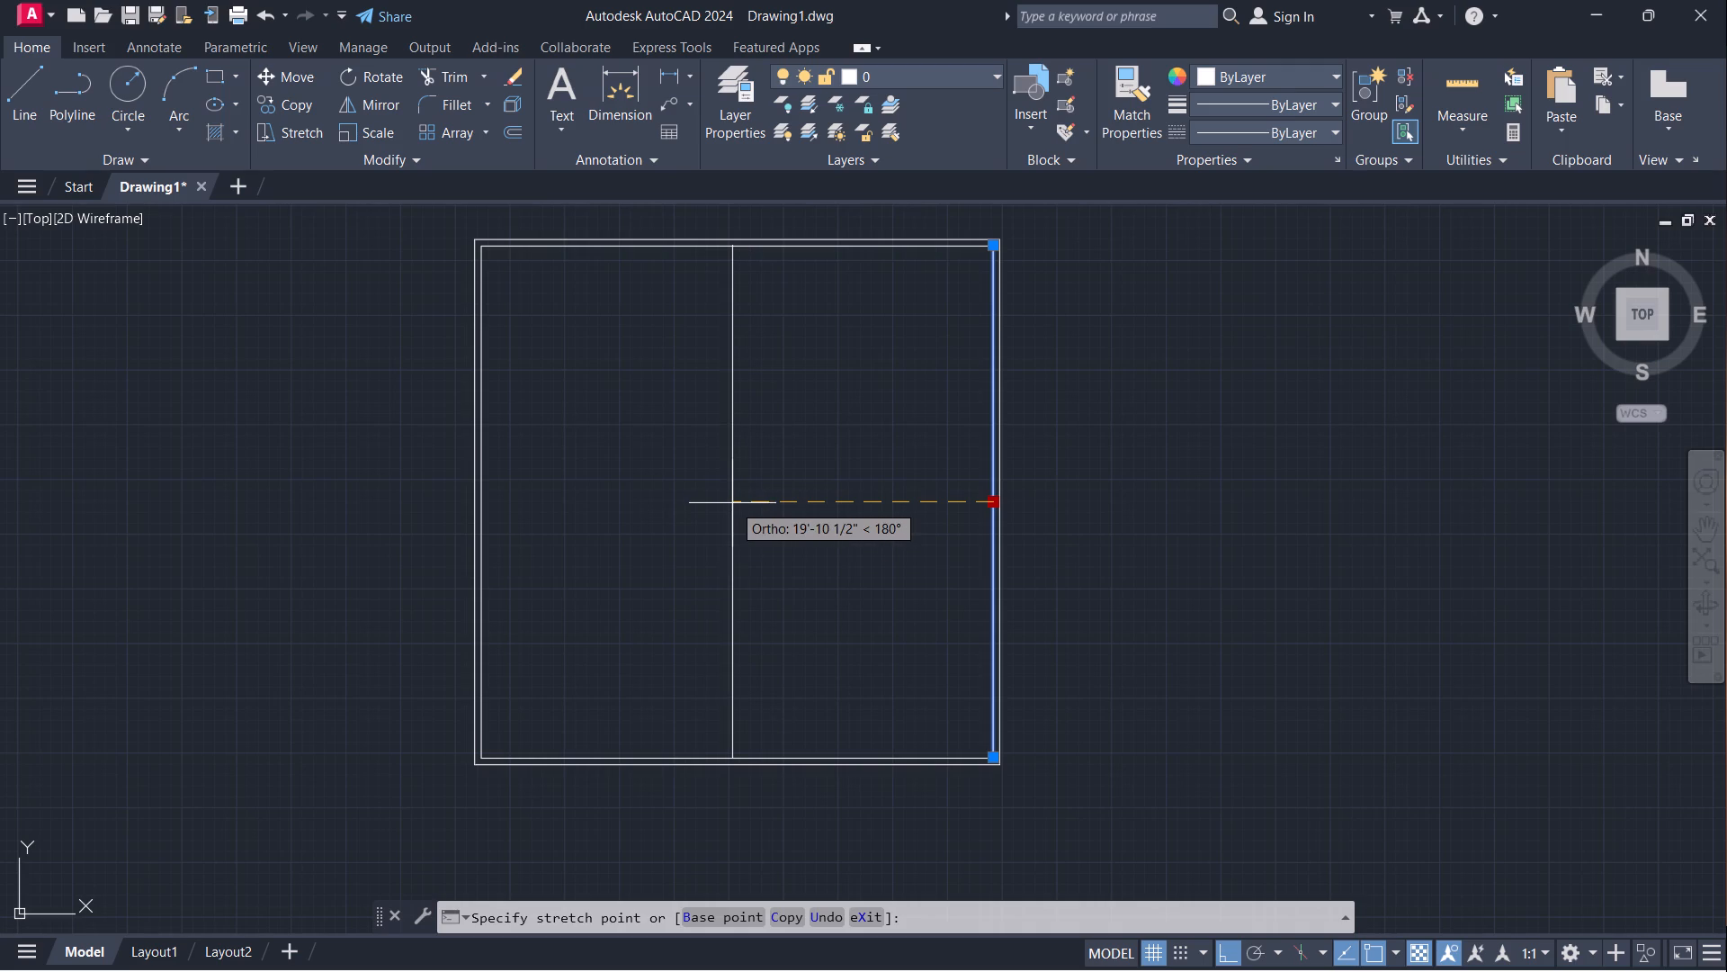
{"action": "key", "text": "2"}
{"action": "key", "text": "0"}
{"action": "key", "text": "apostrophe"}
{"action": "key", "text": "Return"}
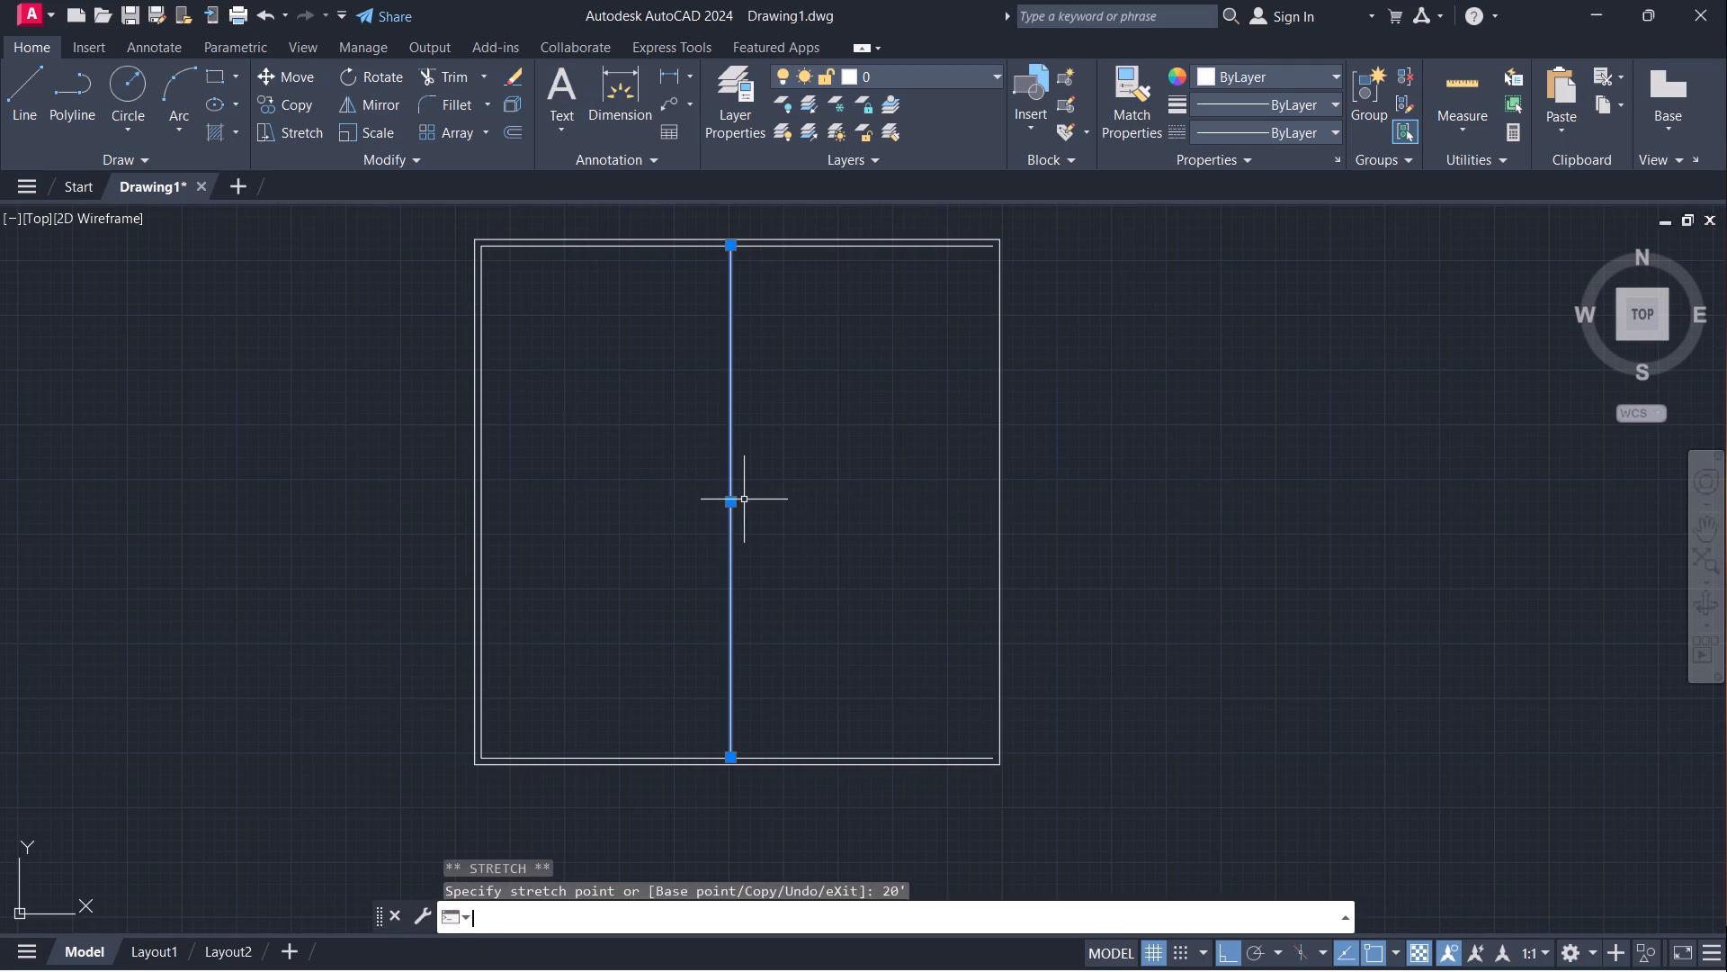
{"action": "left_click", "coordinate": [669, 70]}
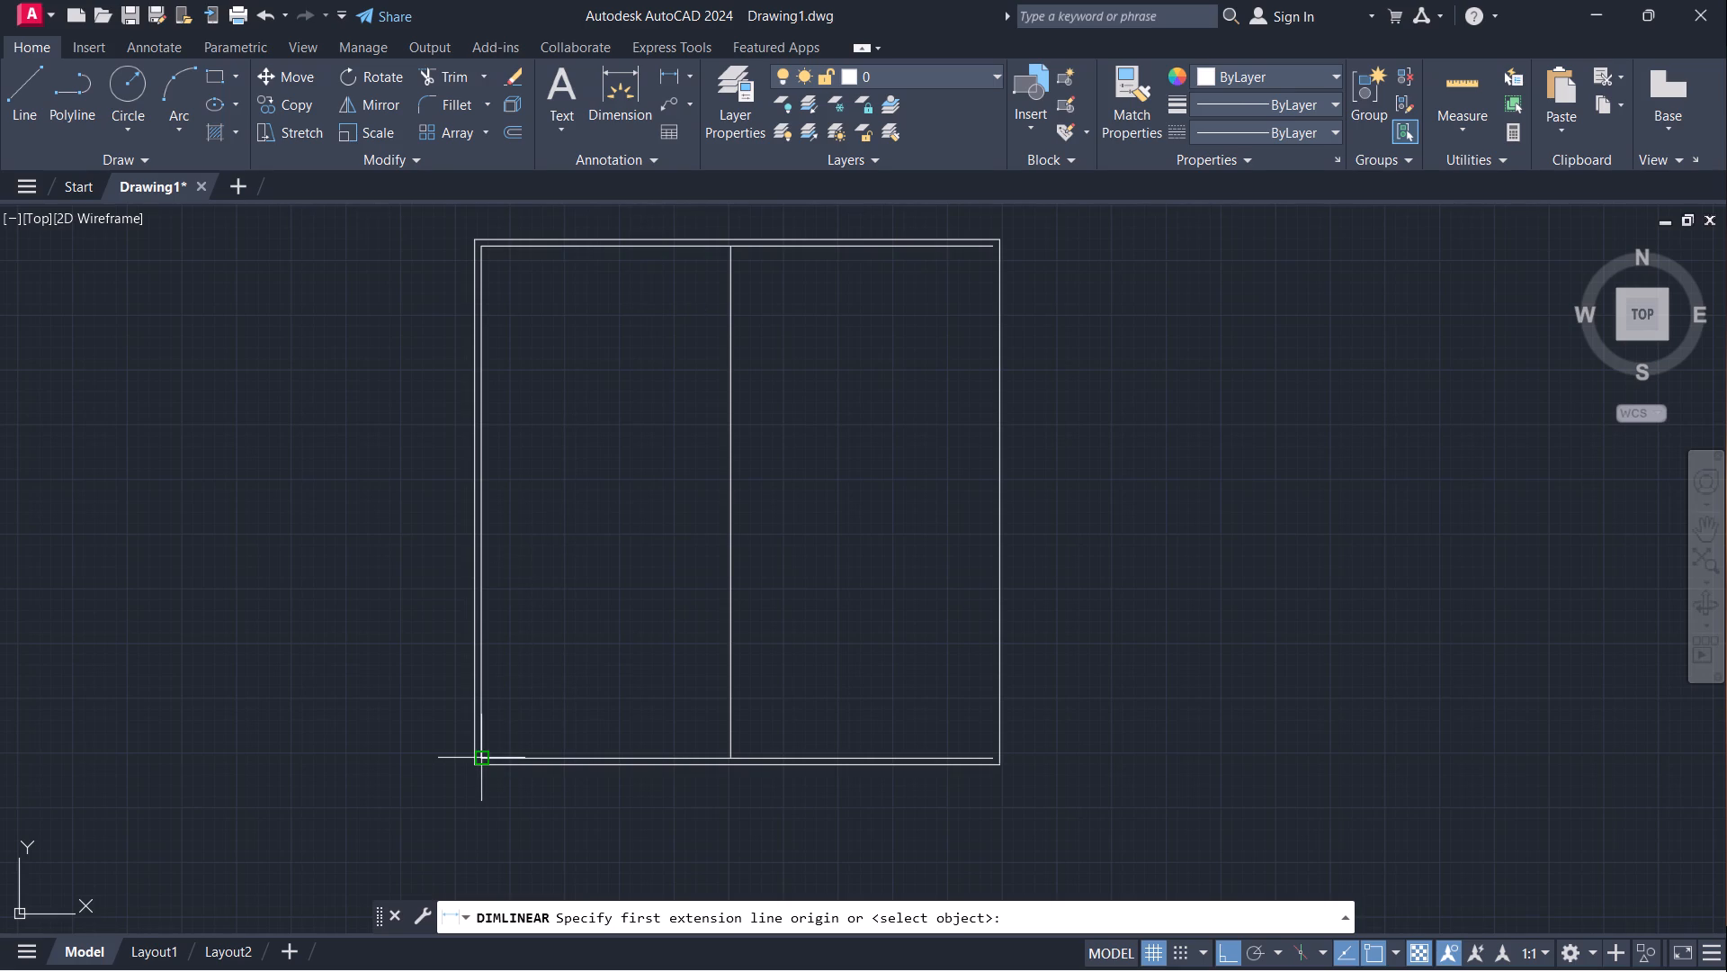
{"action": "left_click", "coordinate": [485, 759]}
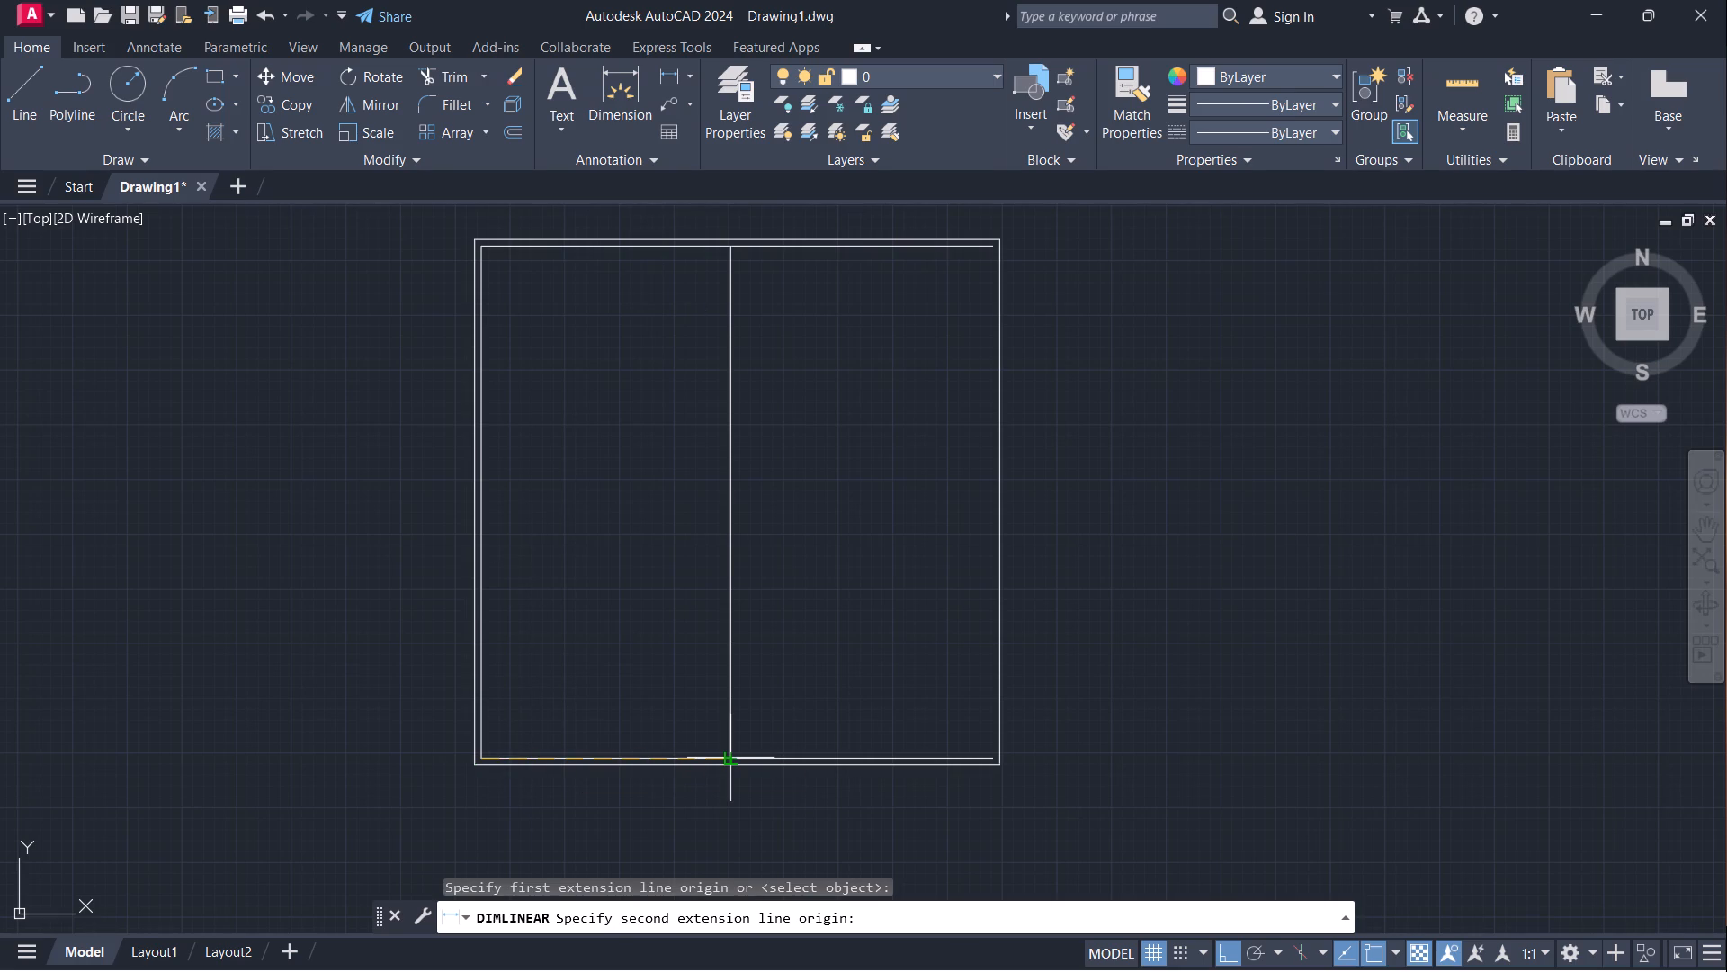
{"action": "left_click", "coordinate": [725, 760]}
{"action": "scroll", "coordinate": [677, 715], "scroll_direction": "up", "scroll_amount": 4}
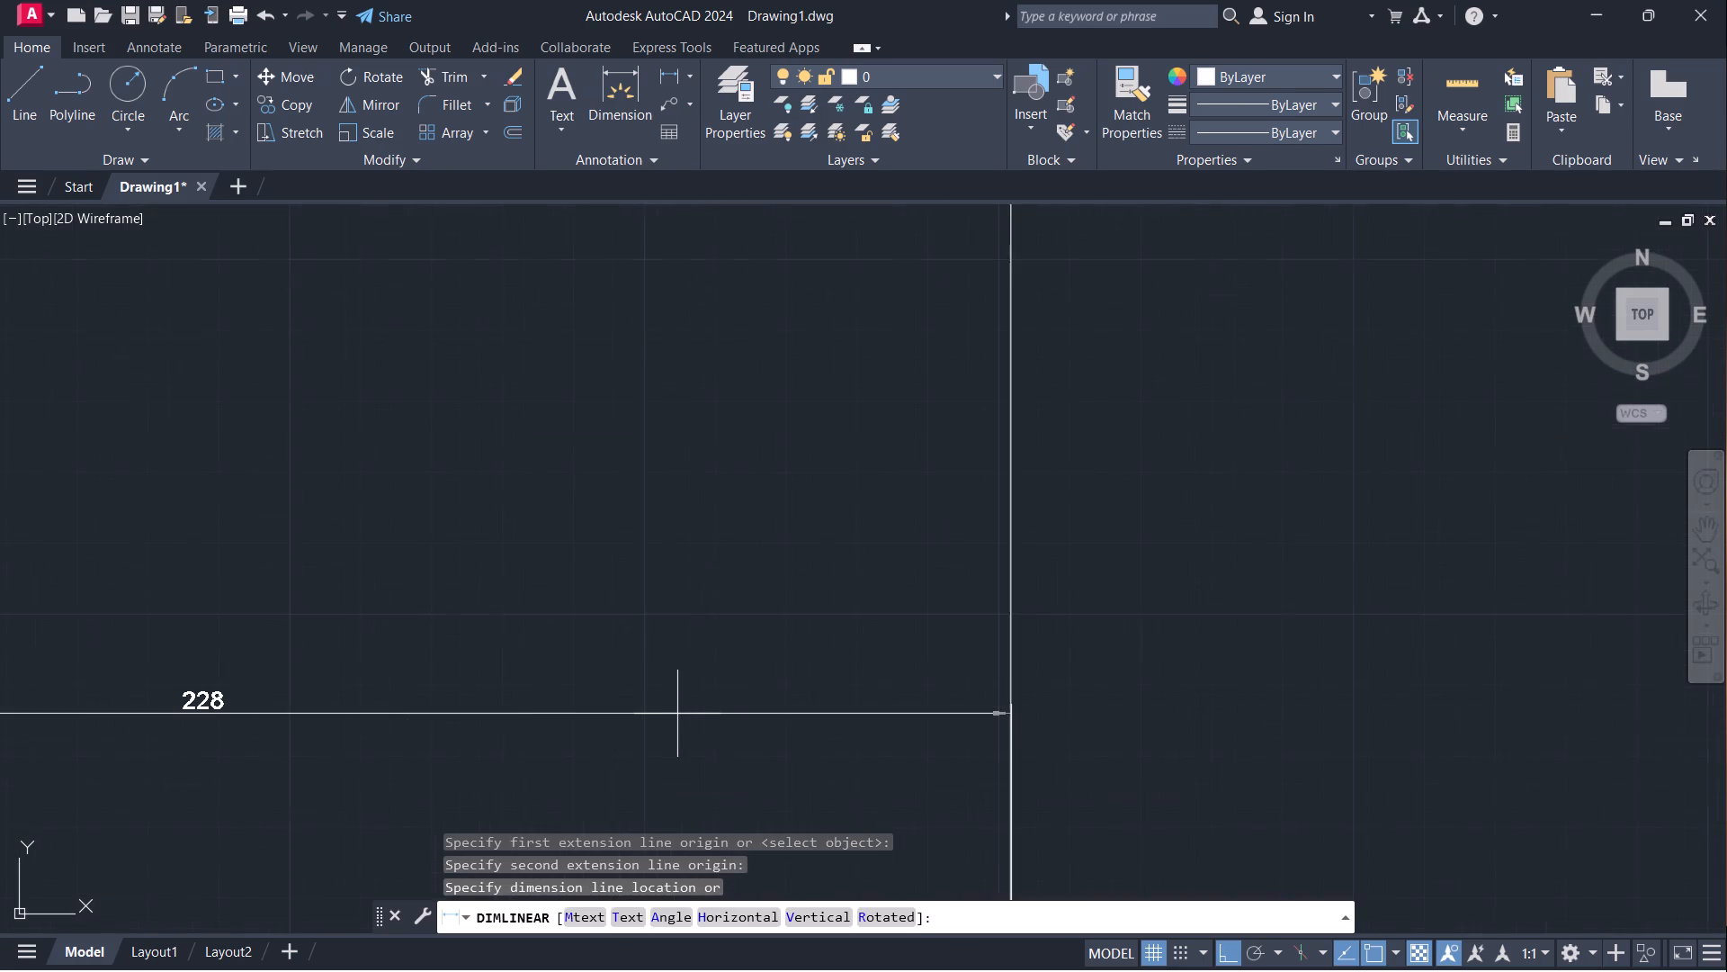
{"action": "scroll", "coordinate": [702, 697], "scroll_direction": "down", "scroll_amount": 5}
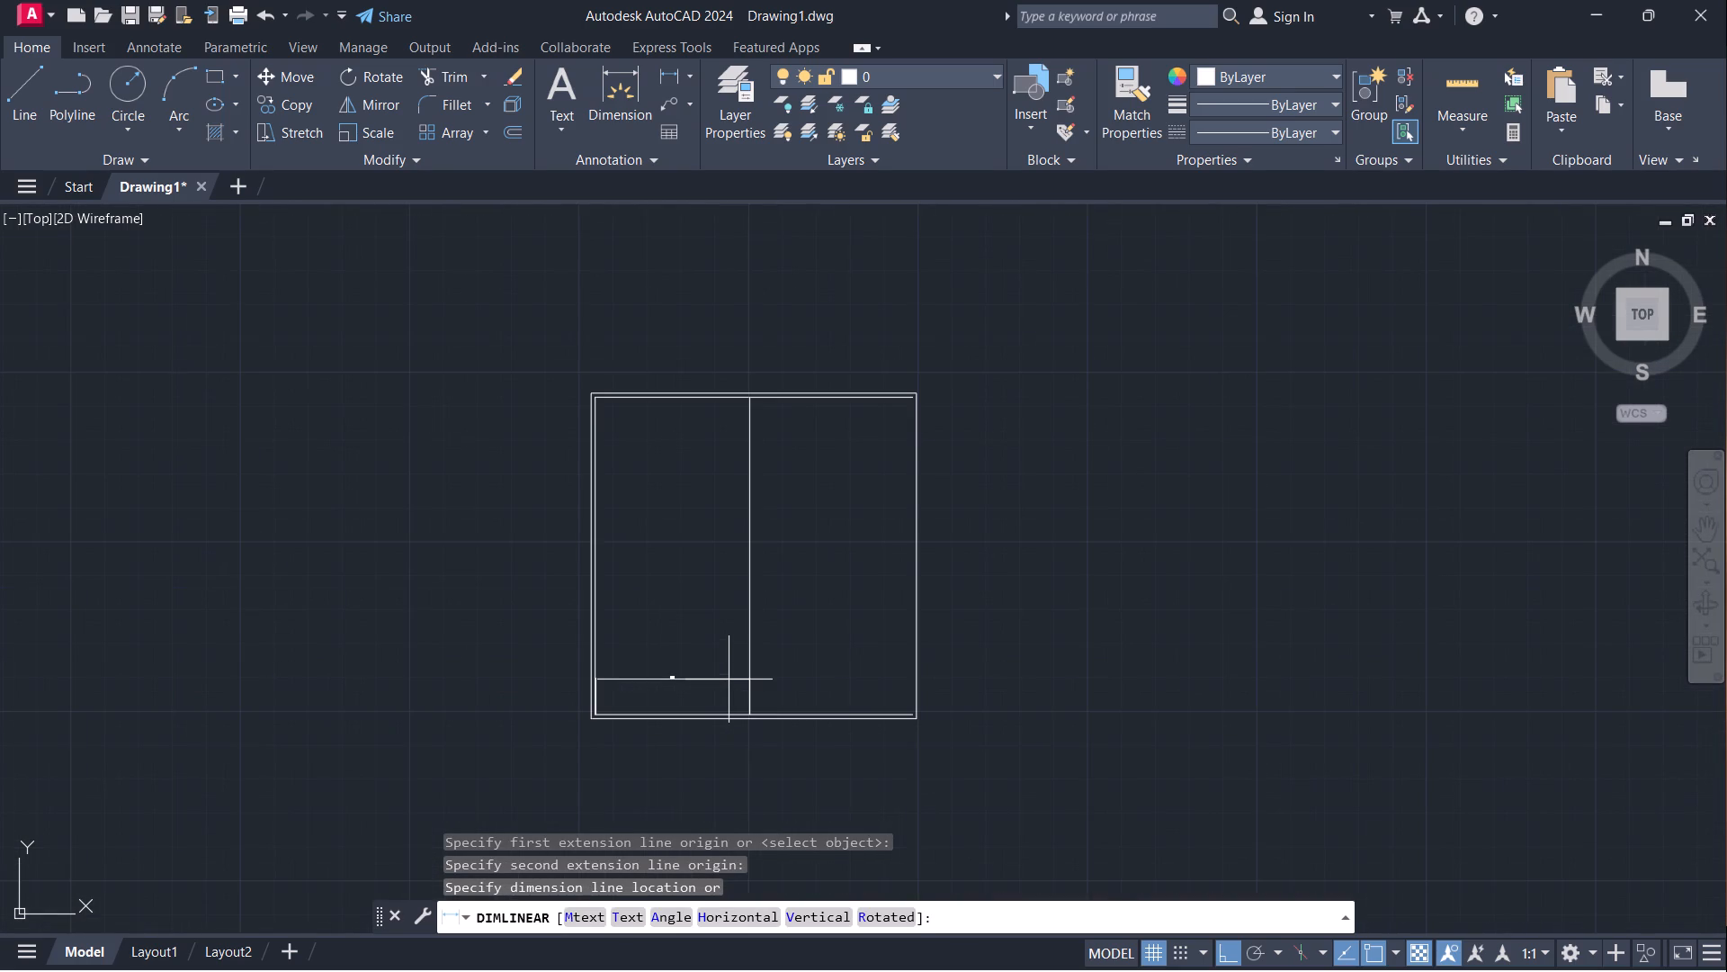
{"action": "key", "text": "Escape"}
Modify the ISO-25 dimension style to use the Architectural unit format for linear dimensions and set it current.
{"action": "key", "text": "d"}
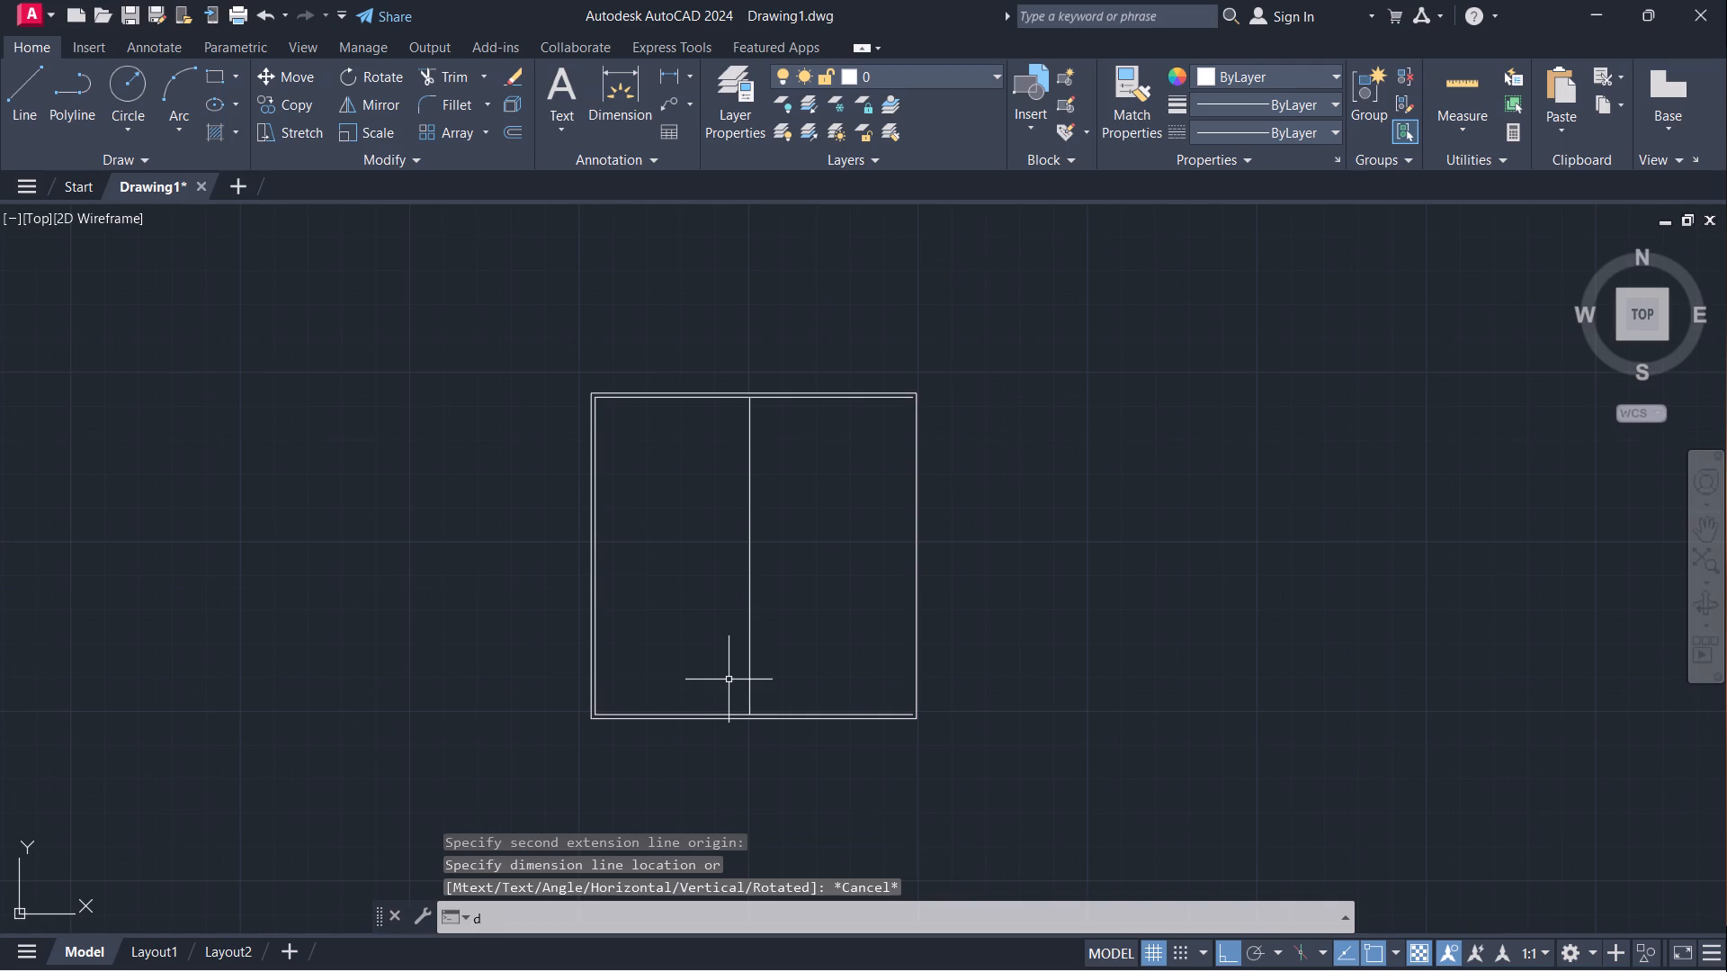
{"action": "key", "text": "Return"}
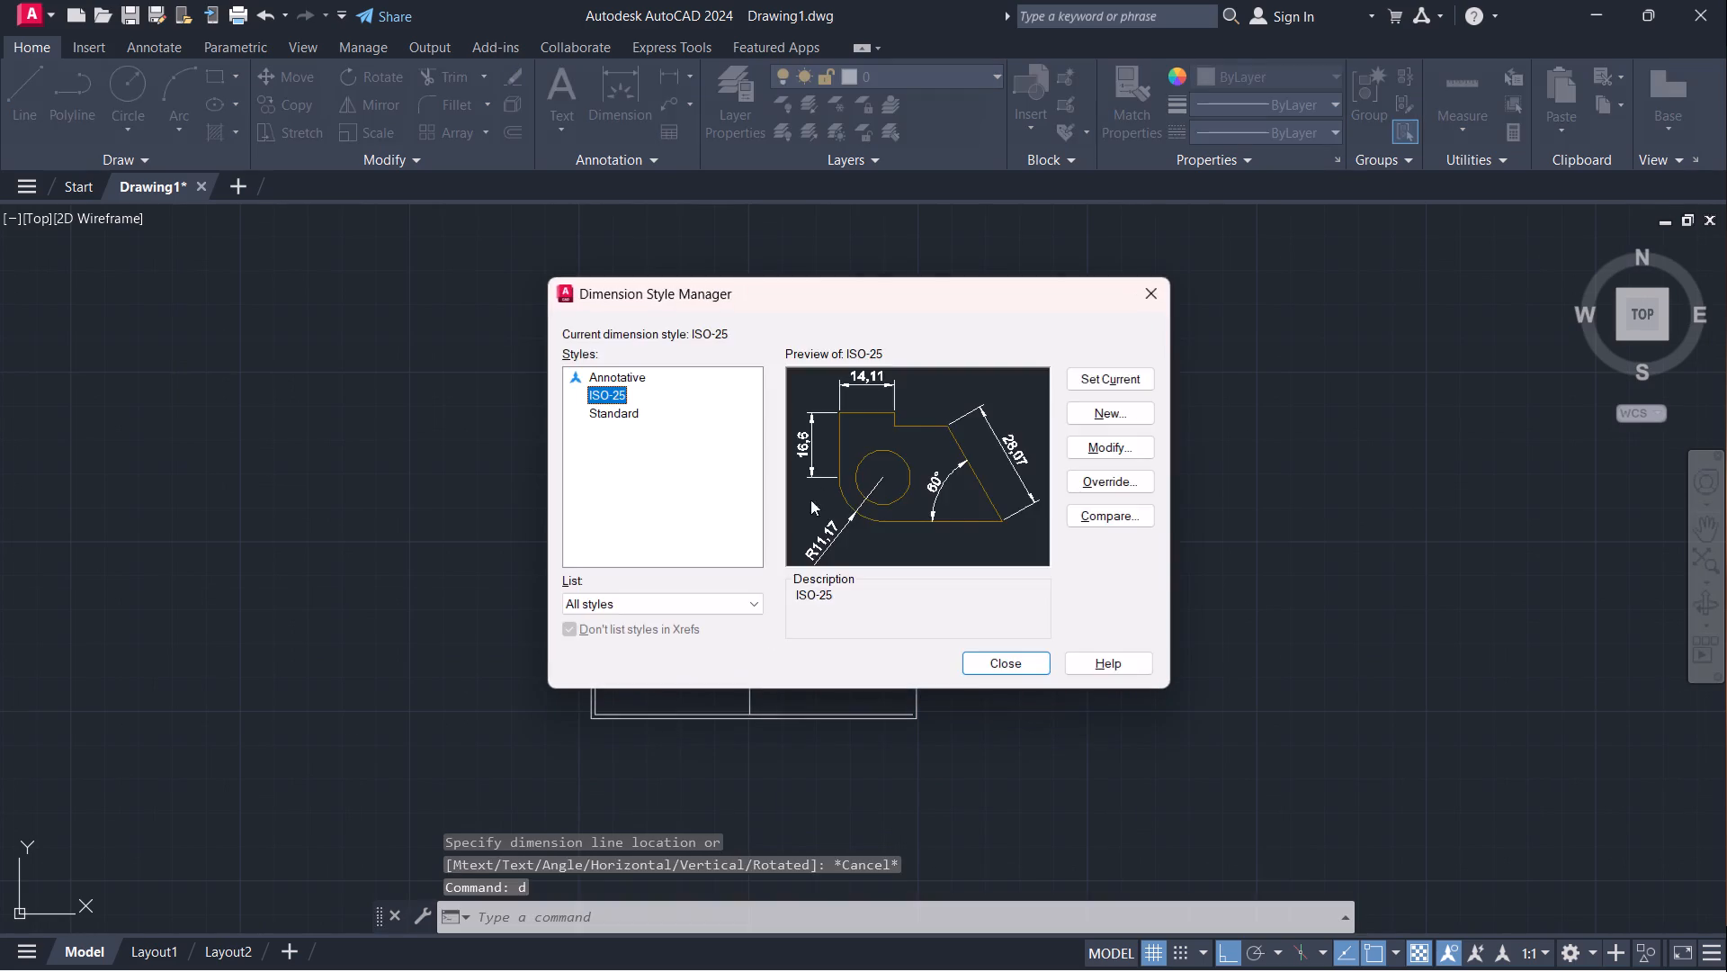
{"action": "left_click", "coordinate": [1077, 447]}
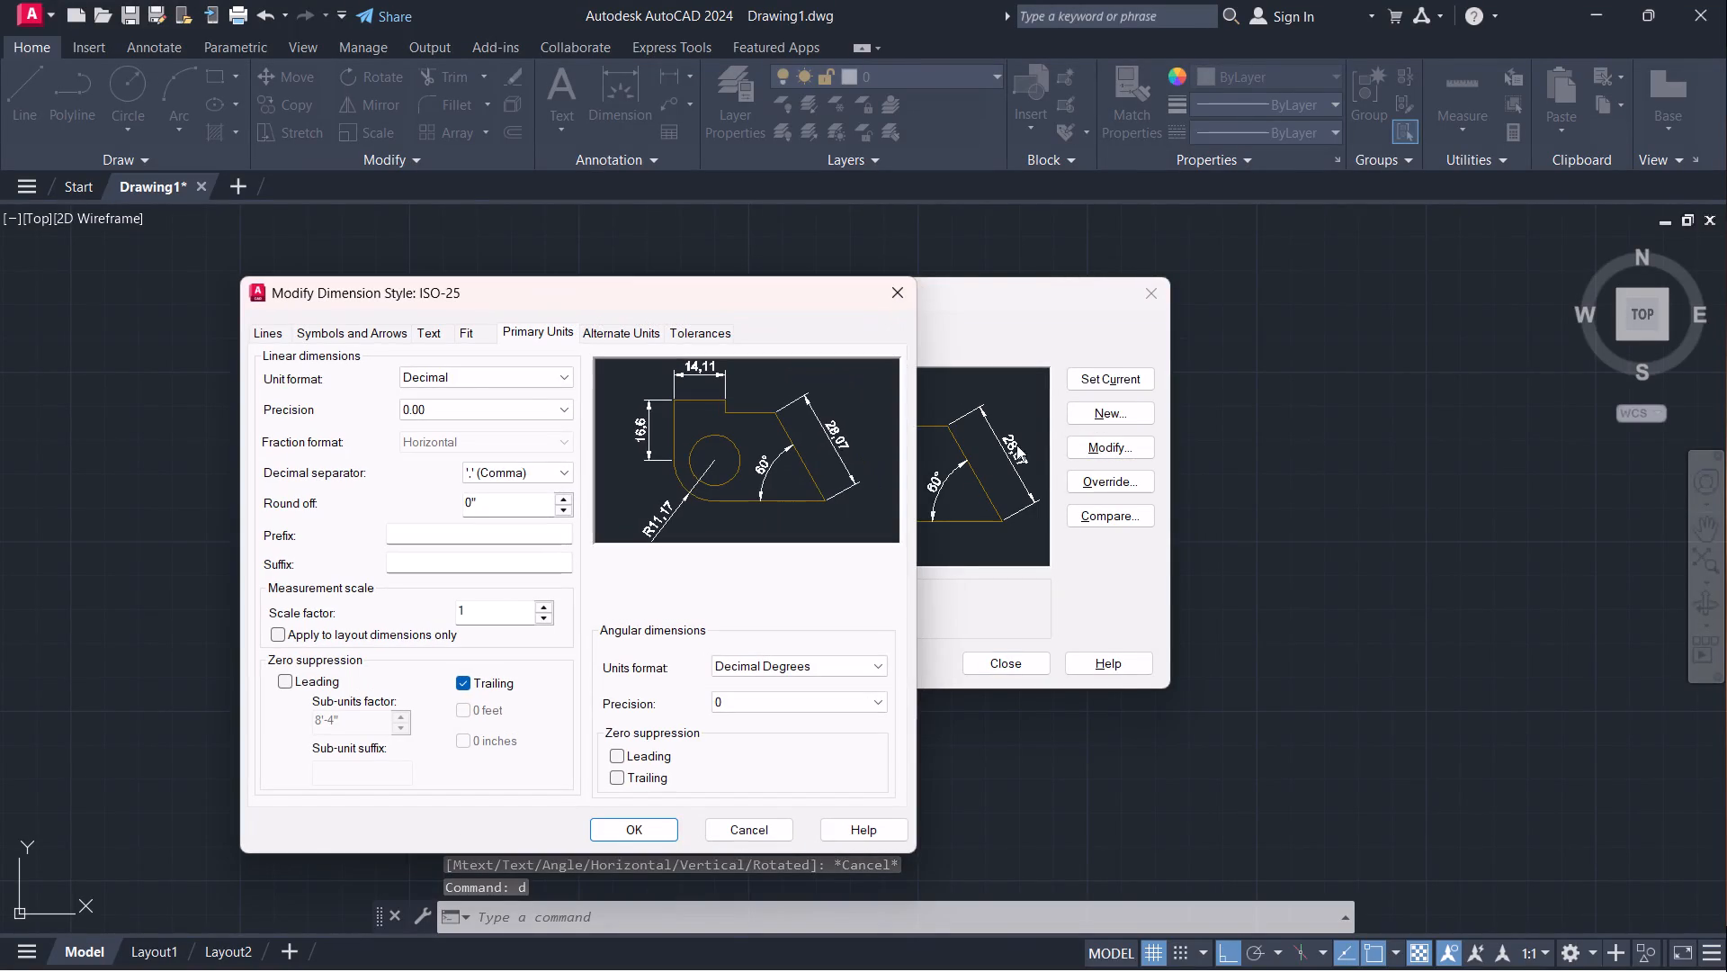
{"action": "left_click", "coordinate": [521, 385]}
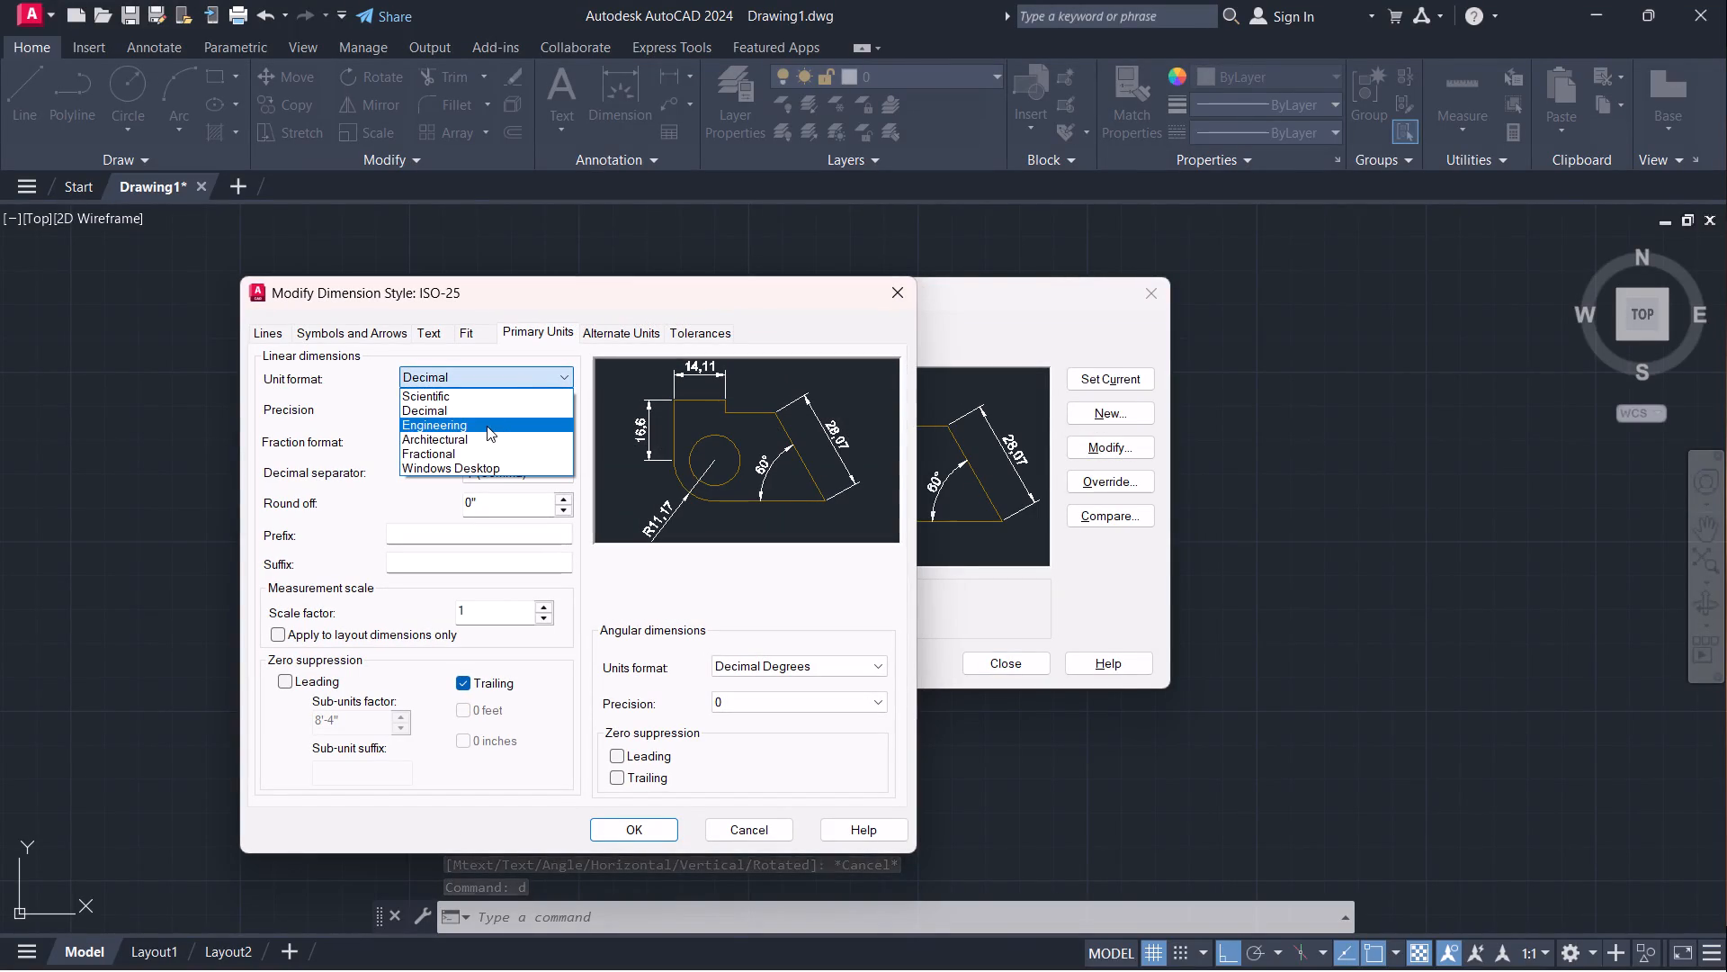
{"action": "left_click", "coordinate": [472, 440]}
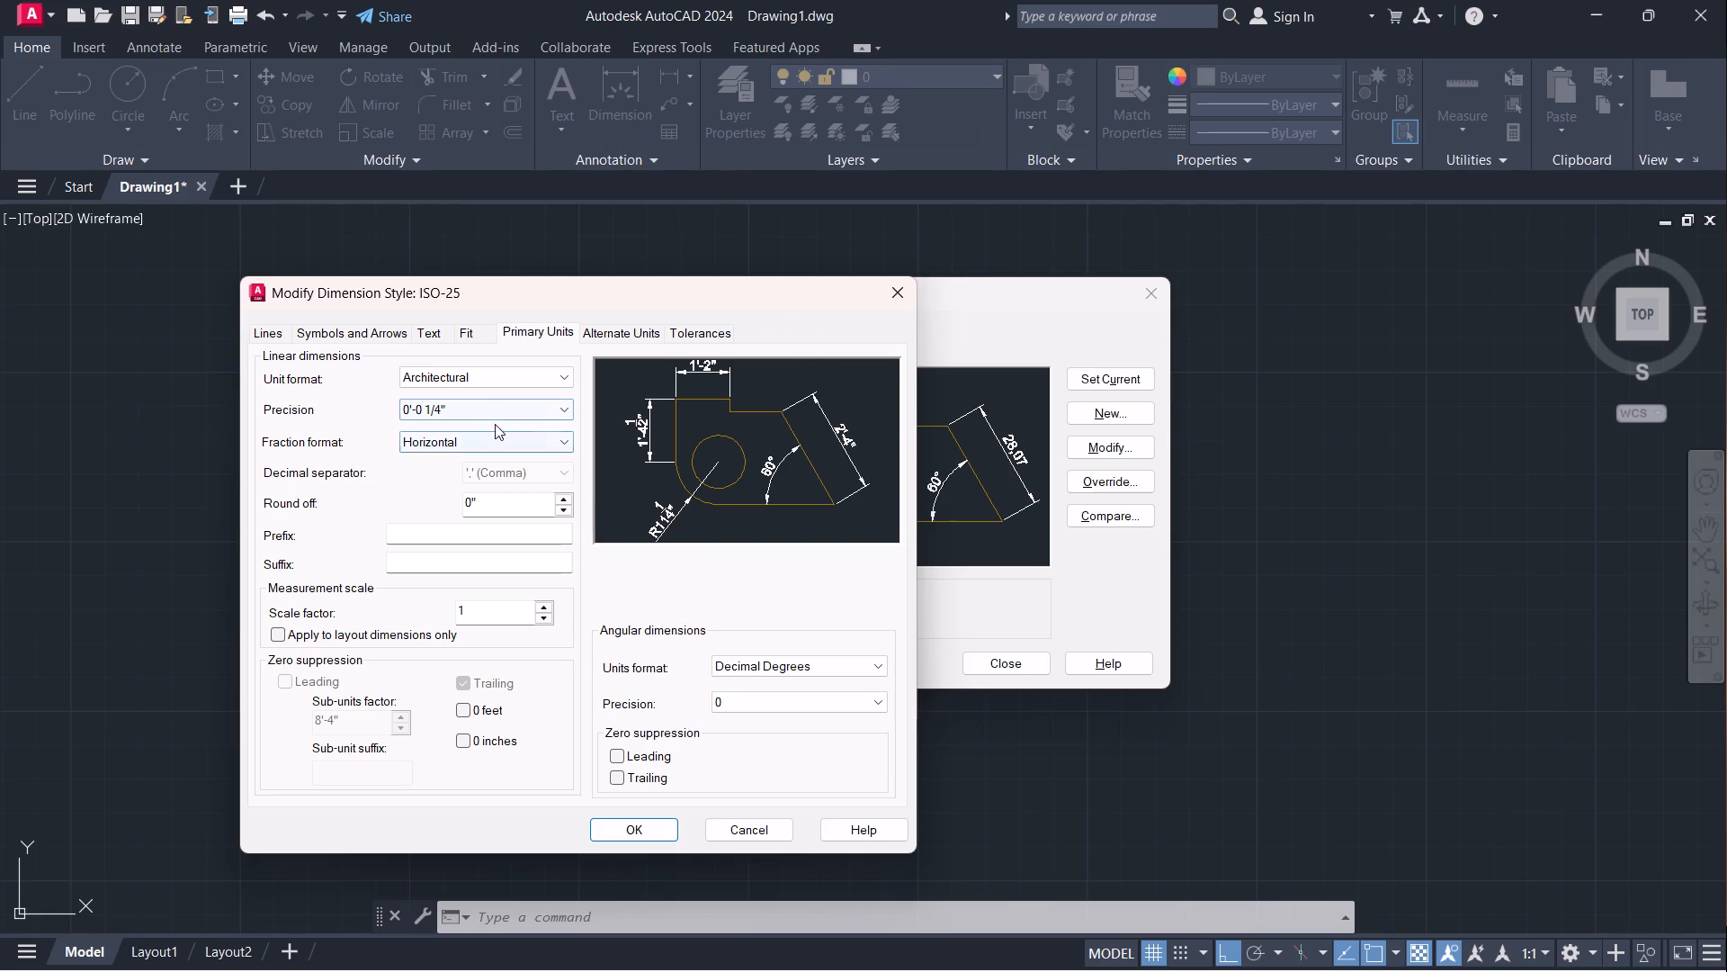
{"action": "left_click", "coordinate": [641, 830]}
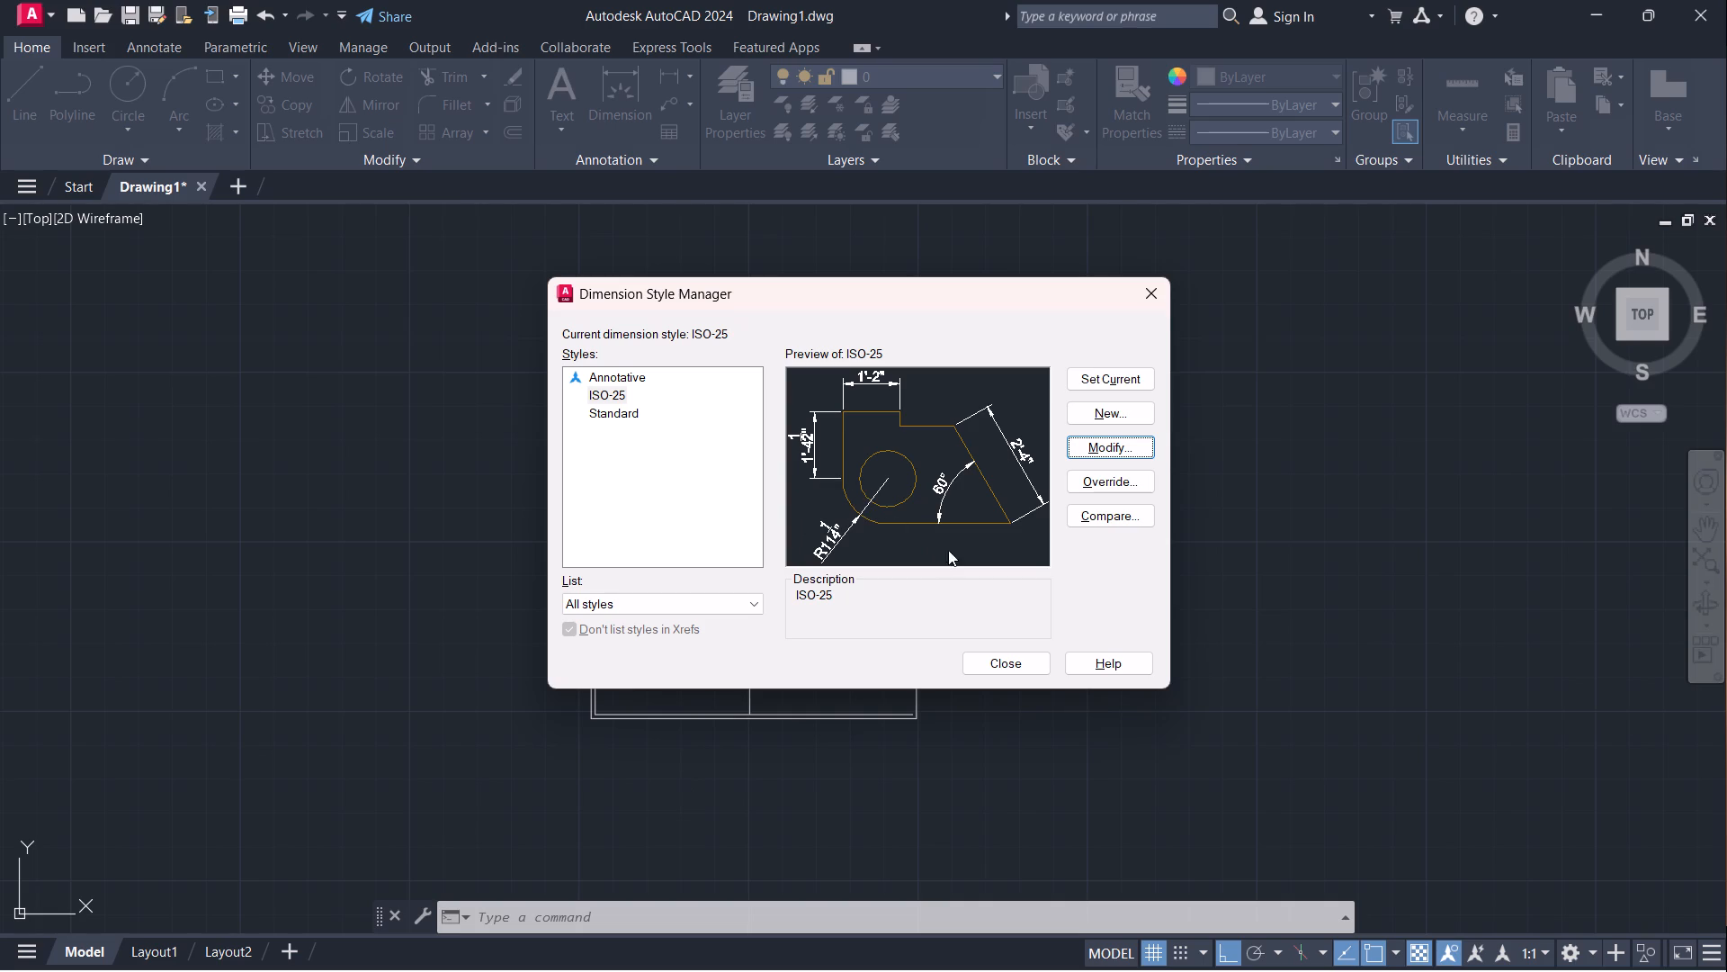
{"action": "left_click", "coordinate": [1107, 376]}
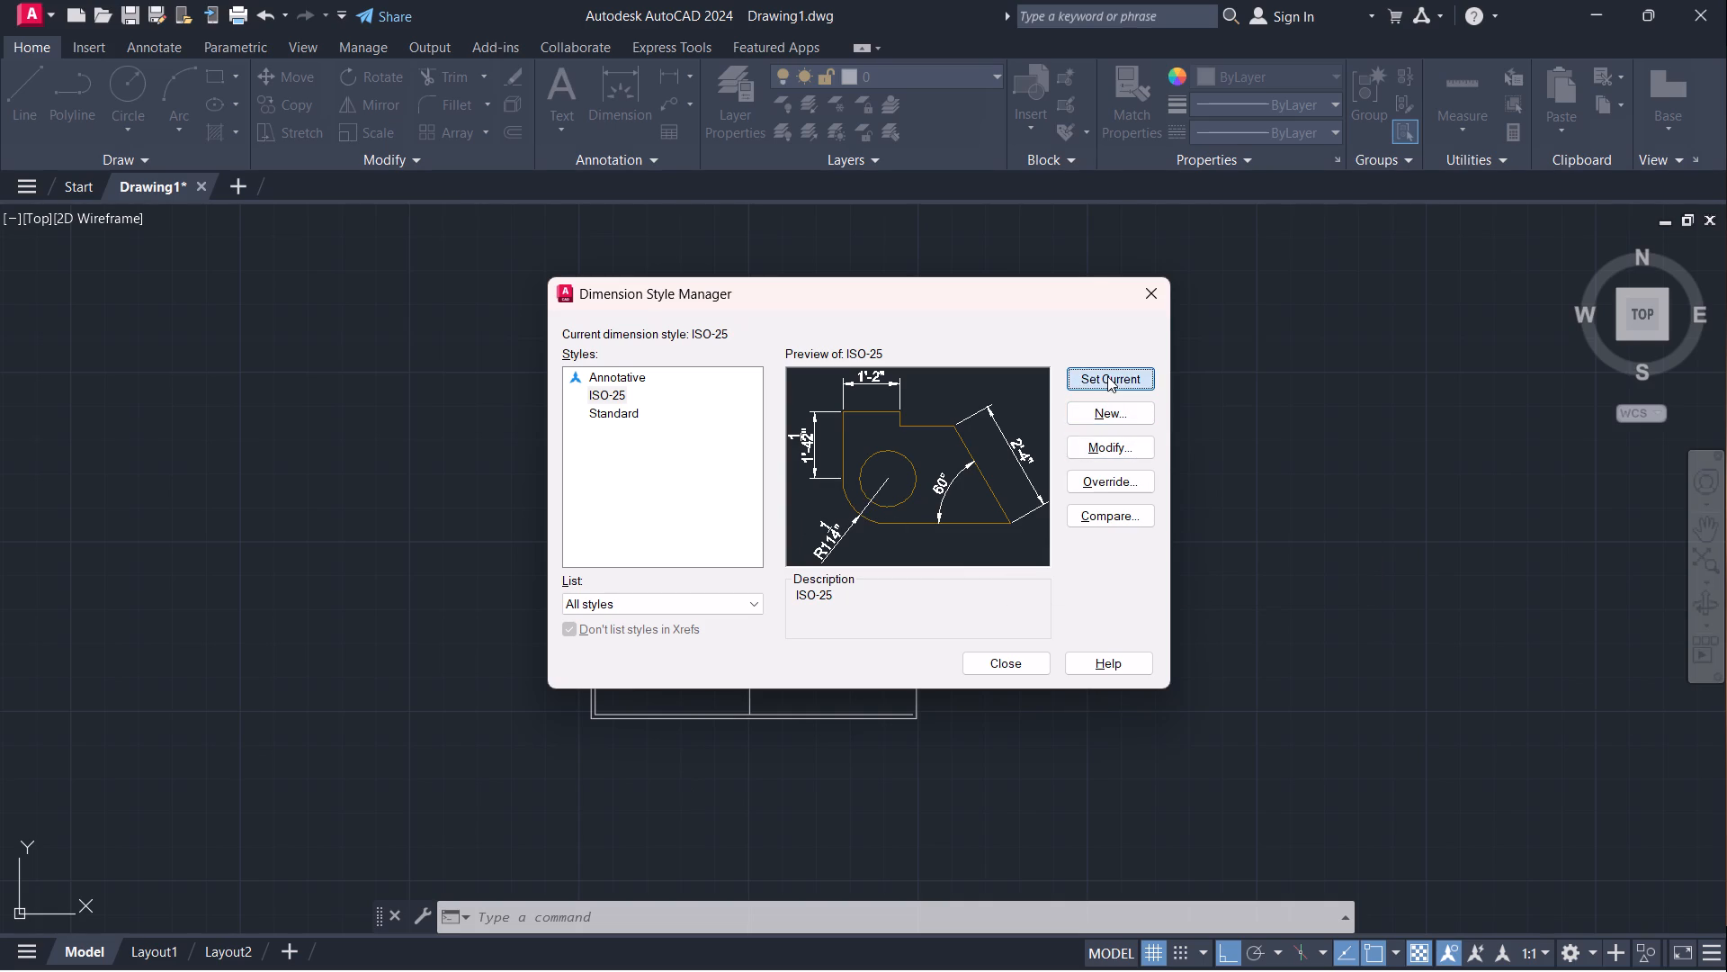
{"action": "left_click", "coordinate": [1027, 656]}
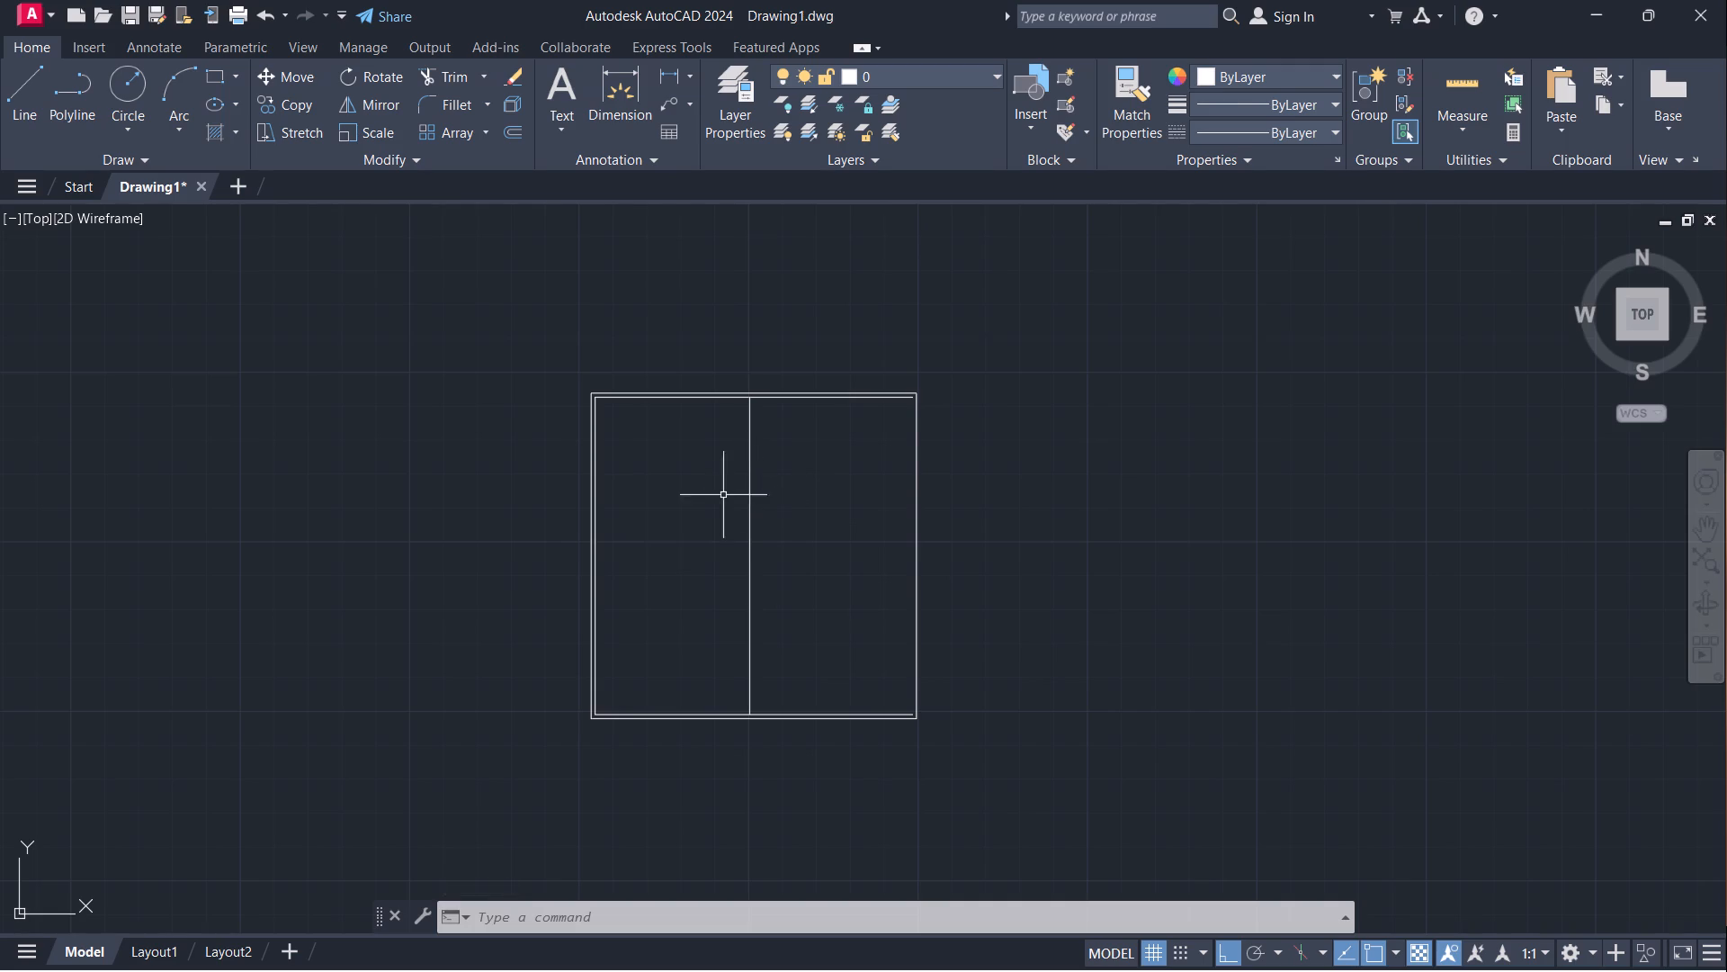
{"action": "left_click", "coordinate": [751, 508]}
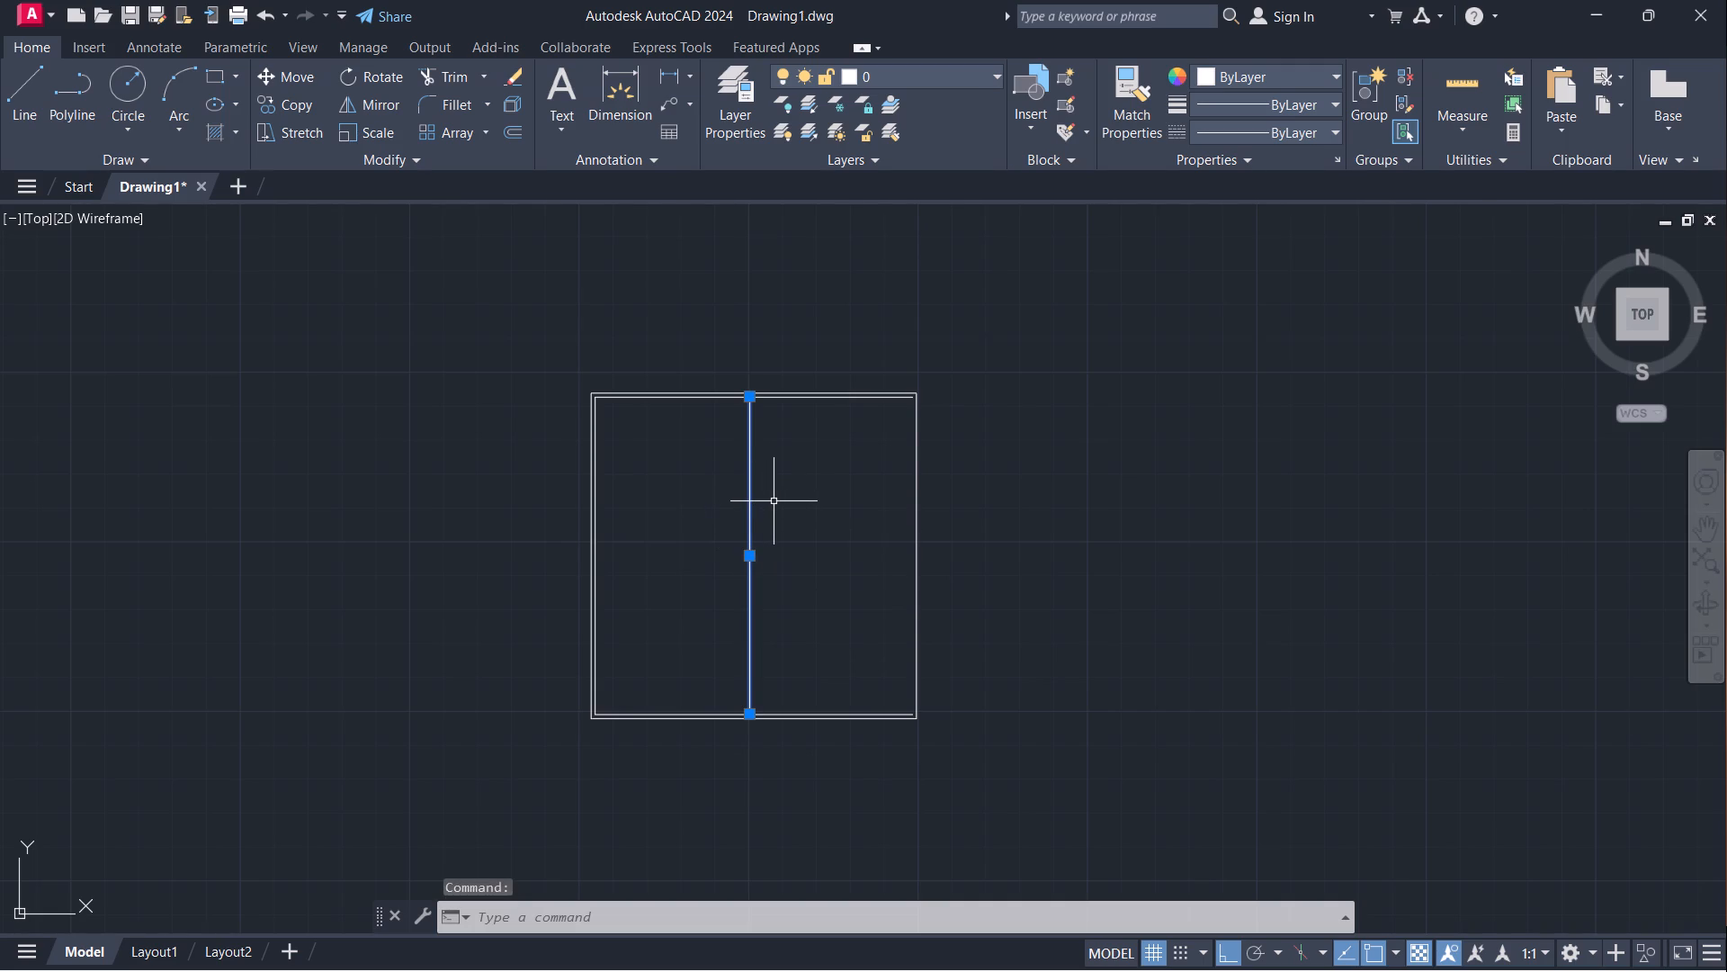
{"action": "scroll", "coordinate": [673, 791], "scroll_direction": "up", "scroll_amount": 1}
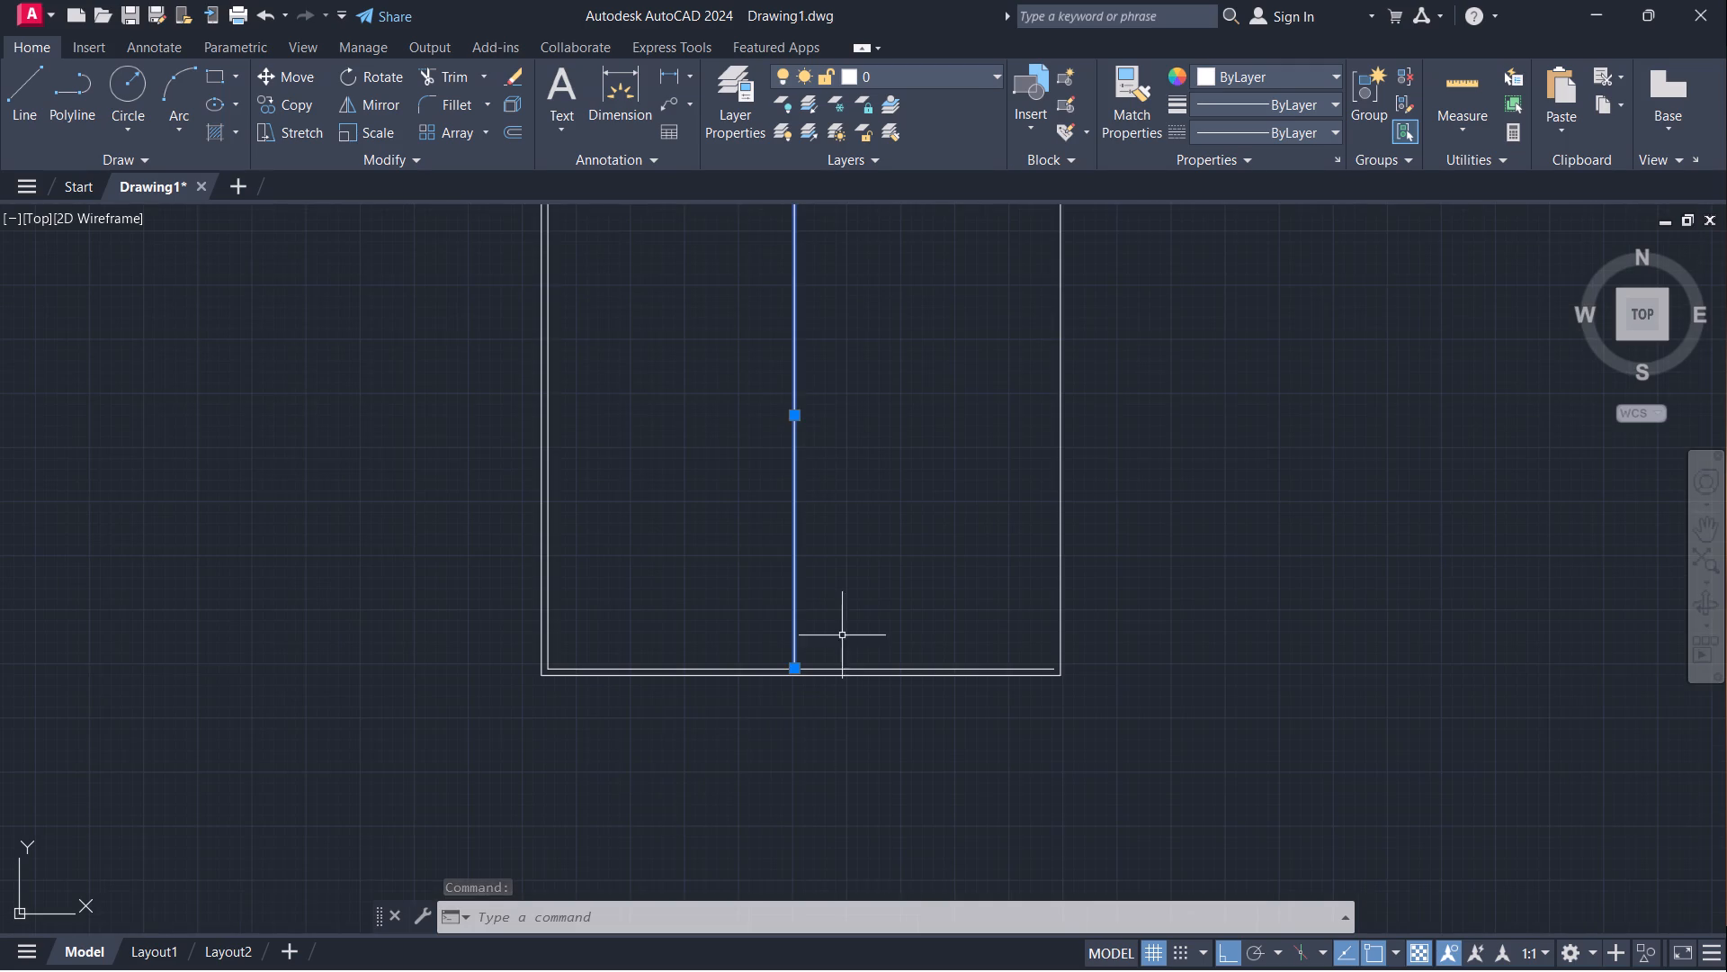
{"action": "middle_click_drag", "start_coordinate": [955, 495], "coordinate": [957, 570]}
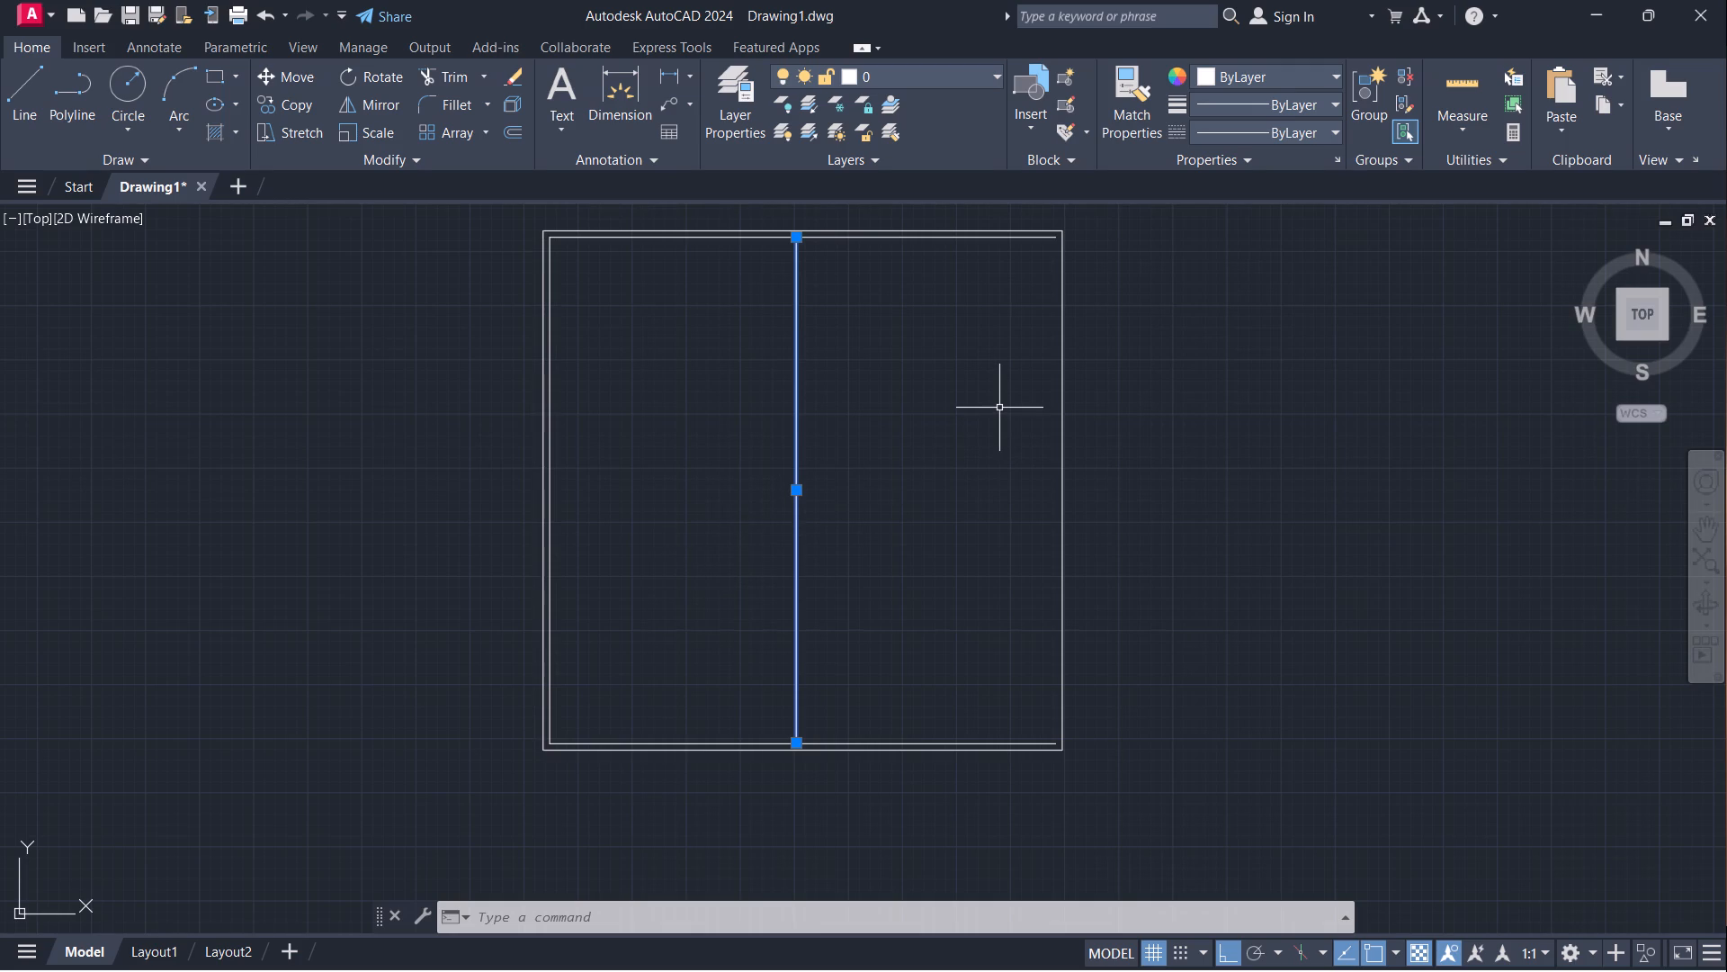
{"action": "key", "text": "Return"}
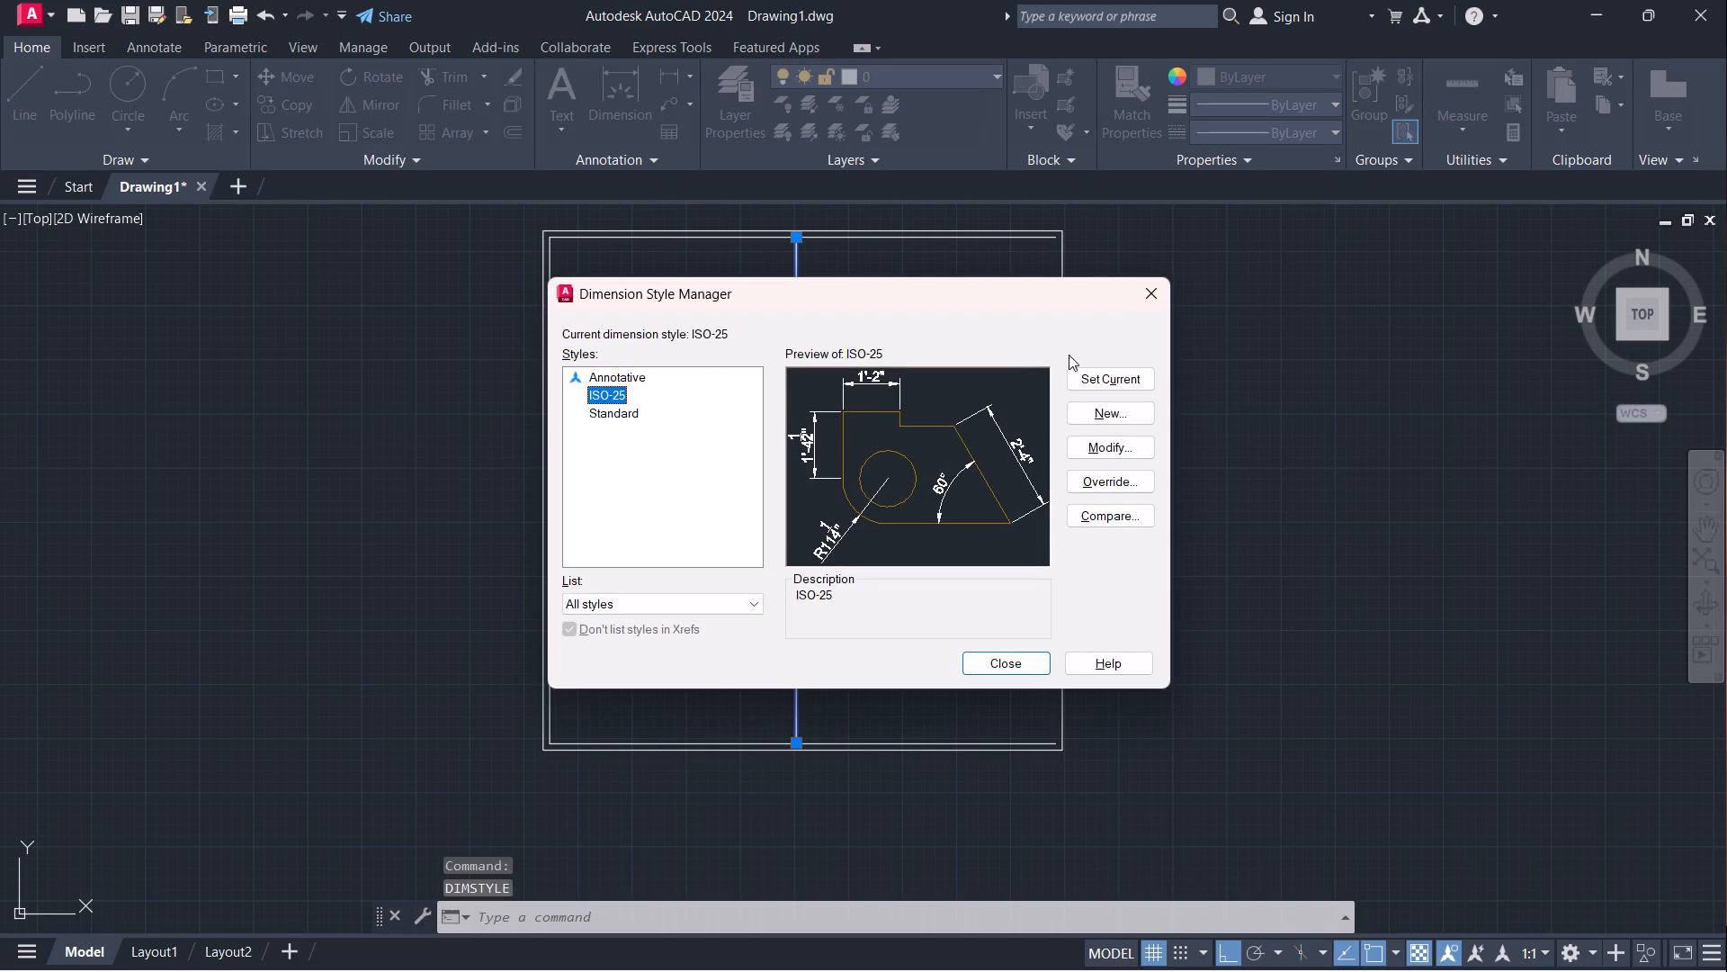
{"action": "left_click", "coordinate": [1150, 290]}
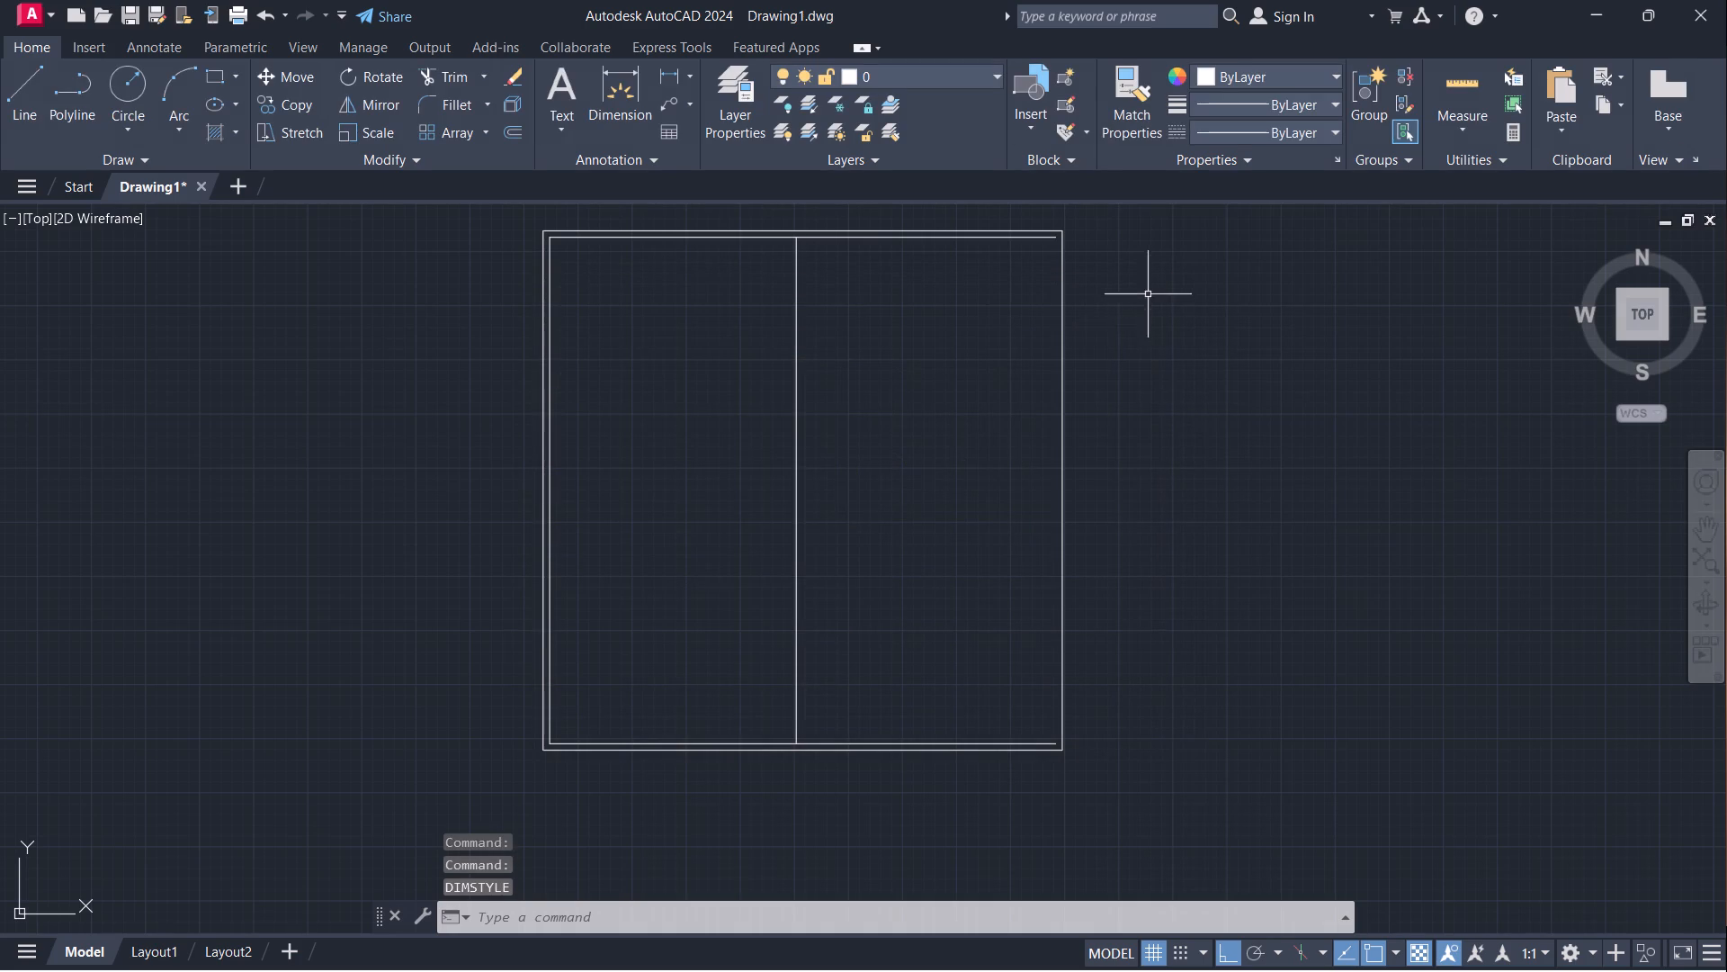
Extend both ends of the interior dividing line to the outer lines of the top and bottom walls.
{"action": "type", "text": "ex"}
{"action": "key", "text": "Return"}
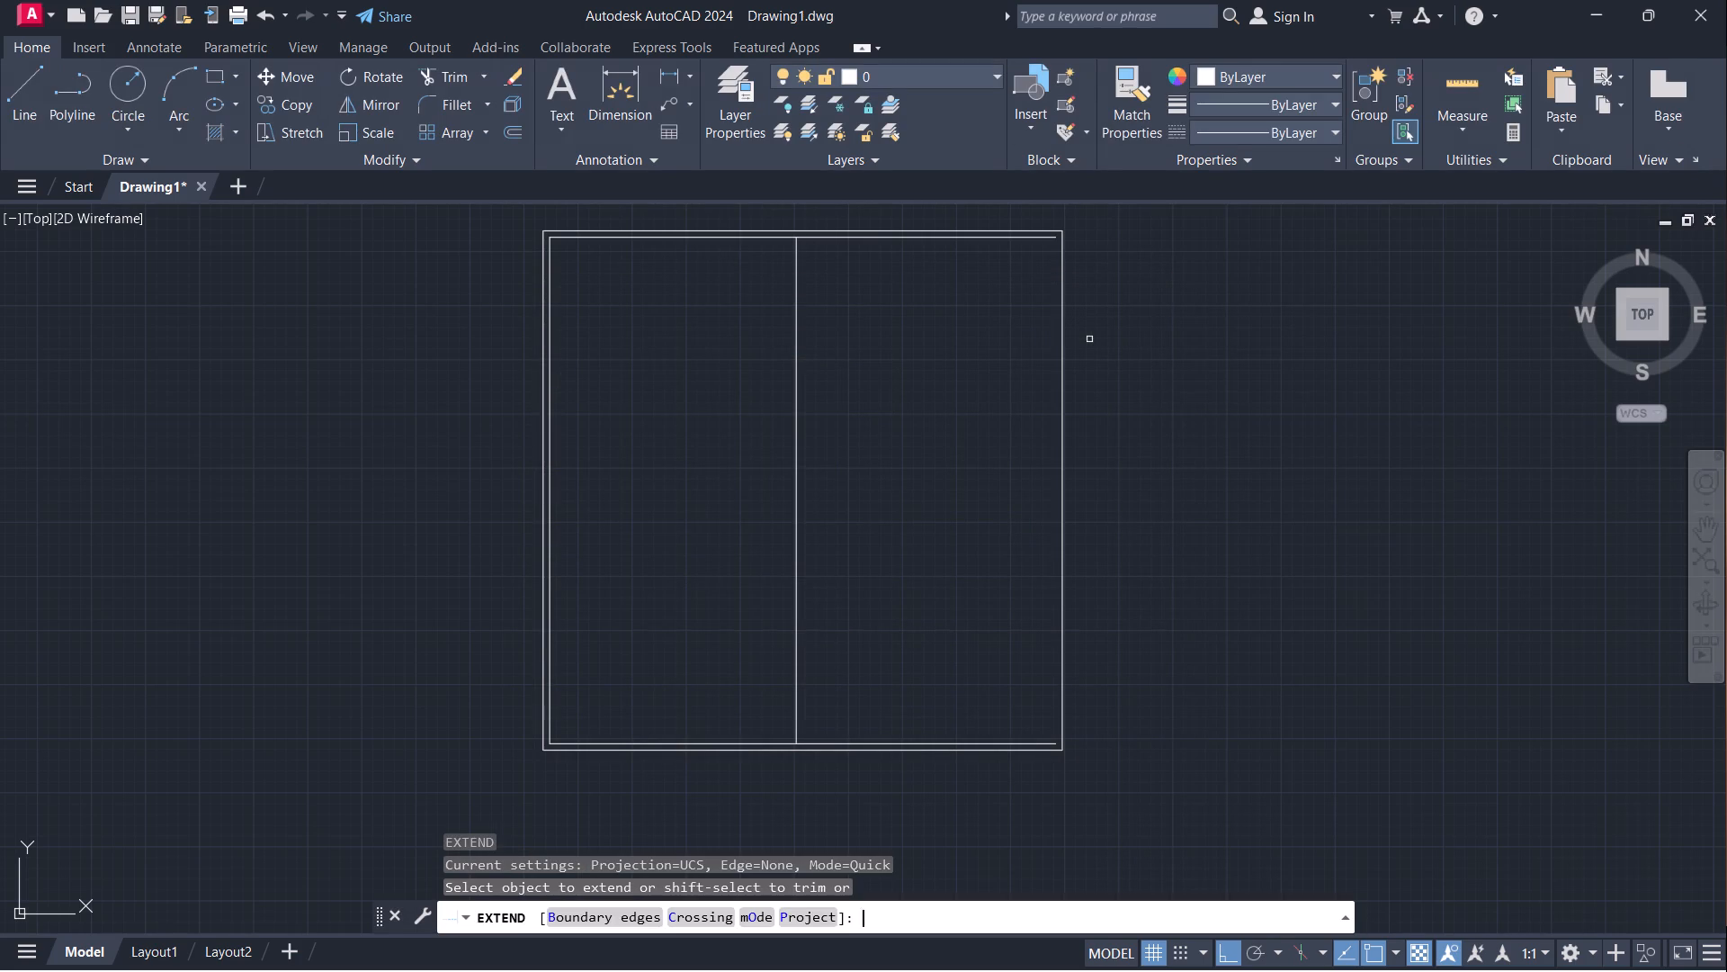
{"action": "left_click", "coordinate": [796, 281]}
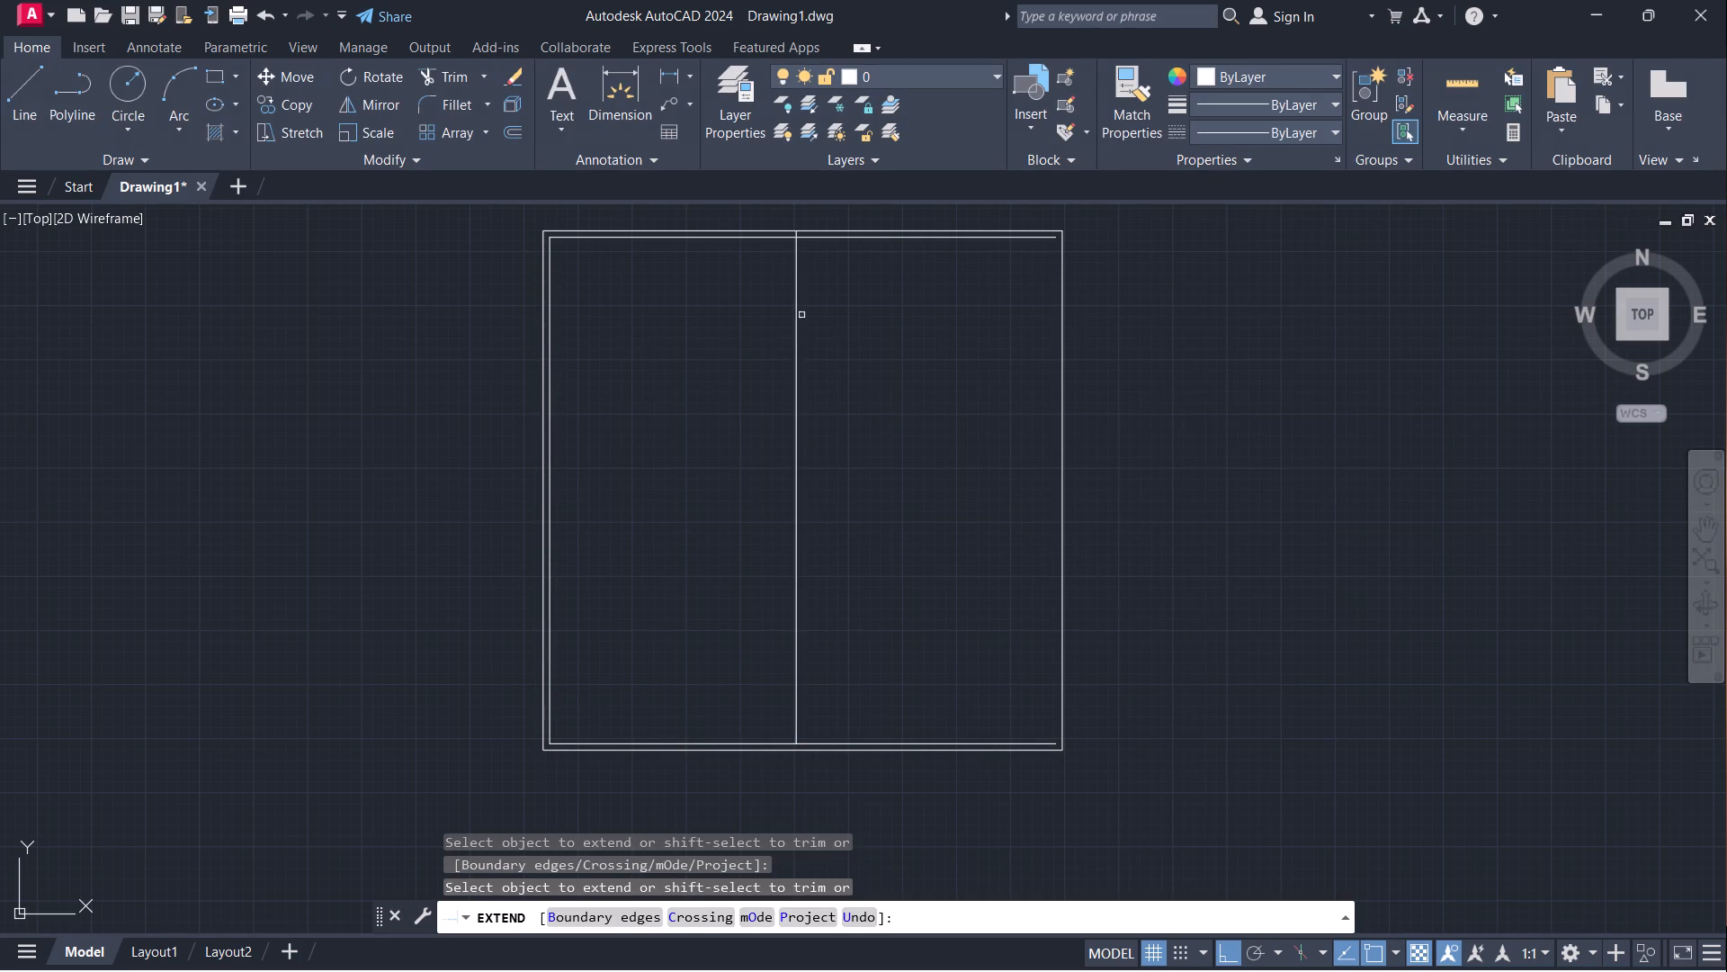
{"action": "left_click", "coordinate": [799, 687]}
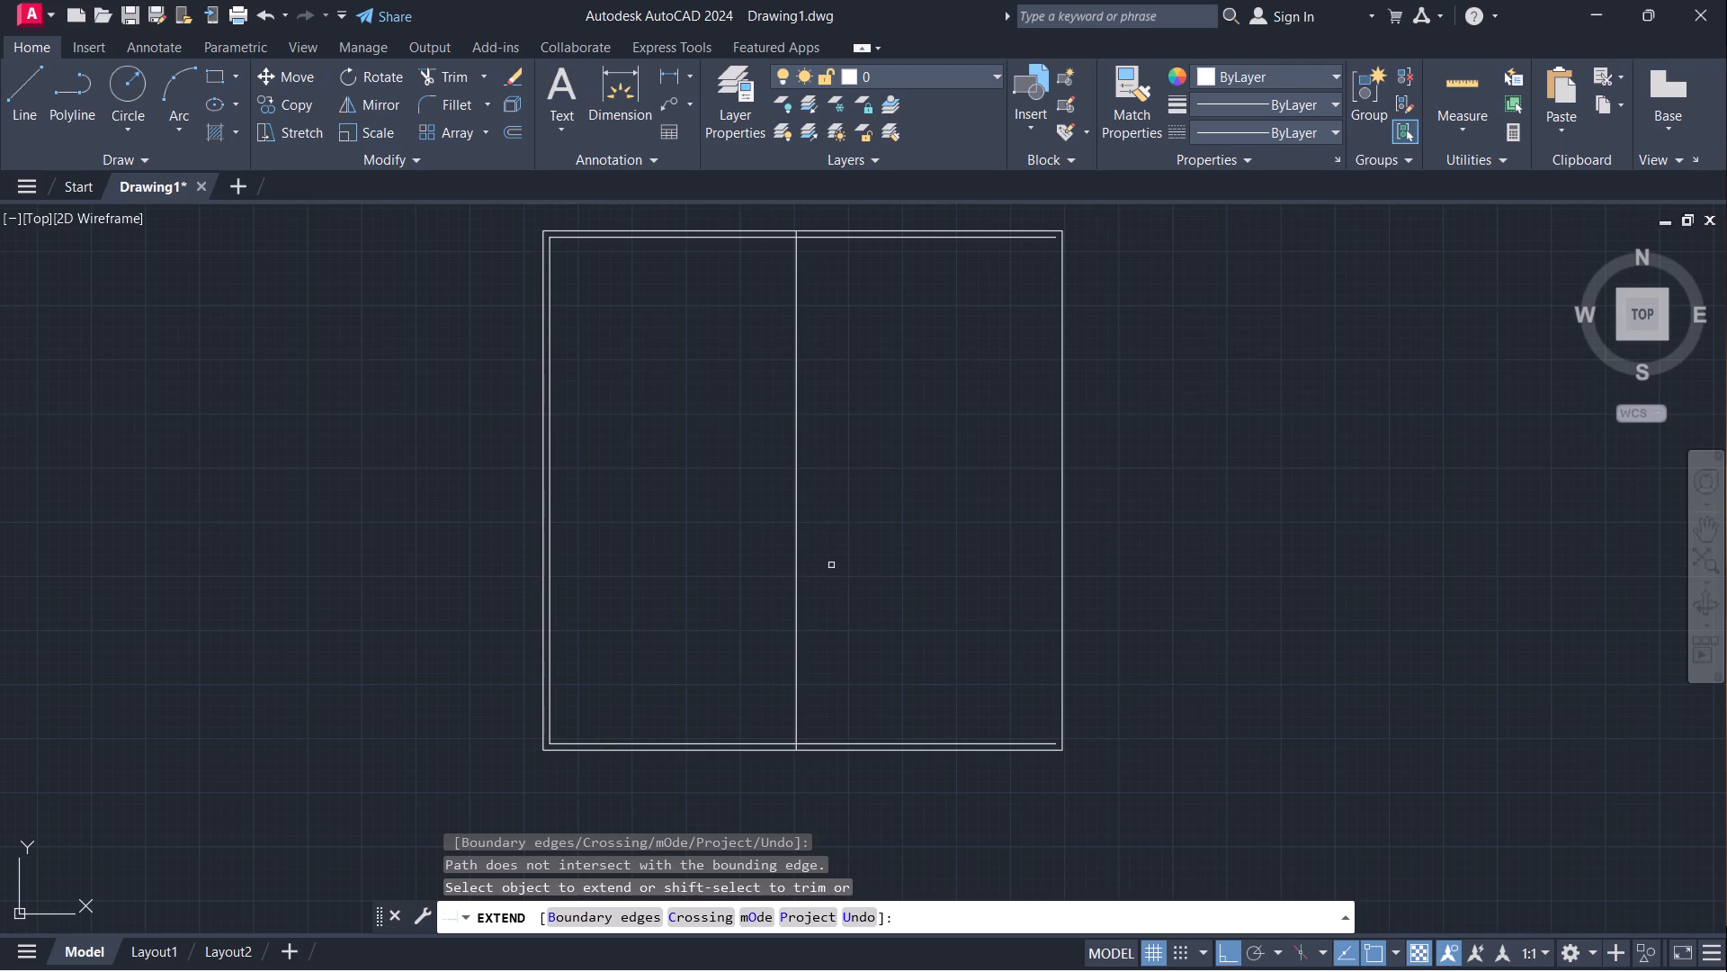
{"action": "key", "text": "Escape"}
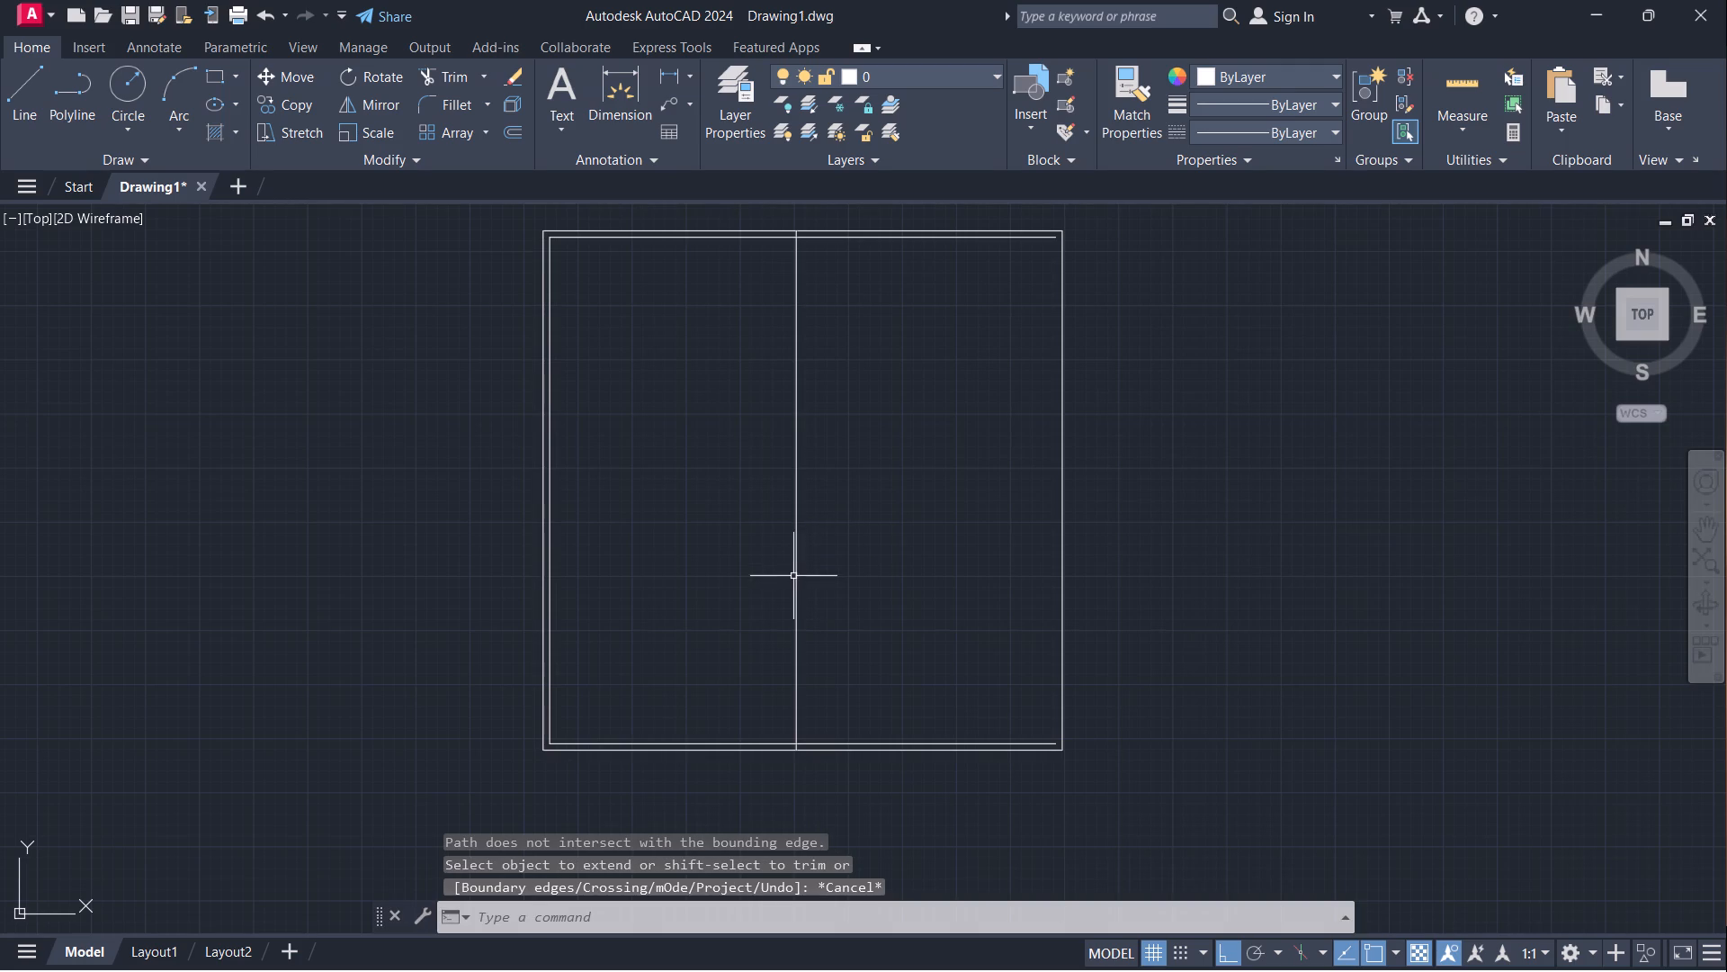
Offset the interior dividing line 6" toward the right wall and finish offsetting.
{"action": "left_click", "coordinate": [799, 570]}
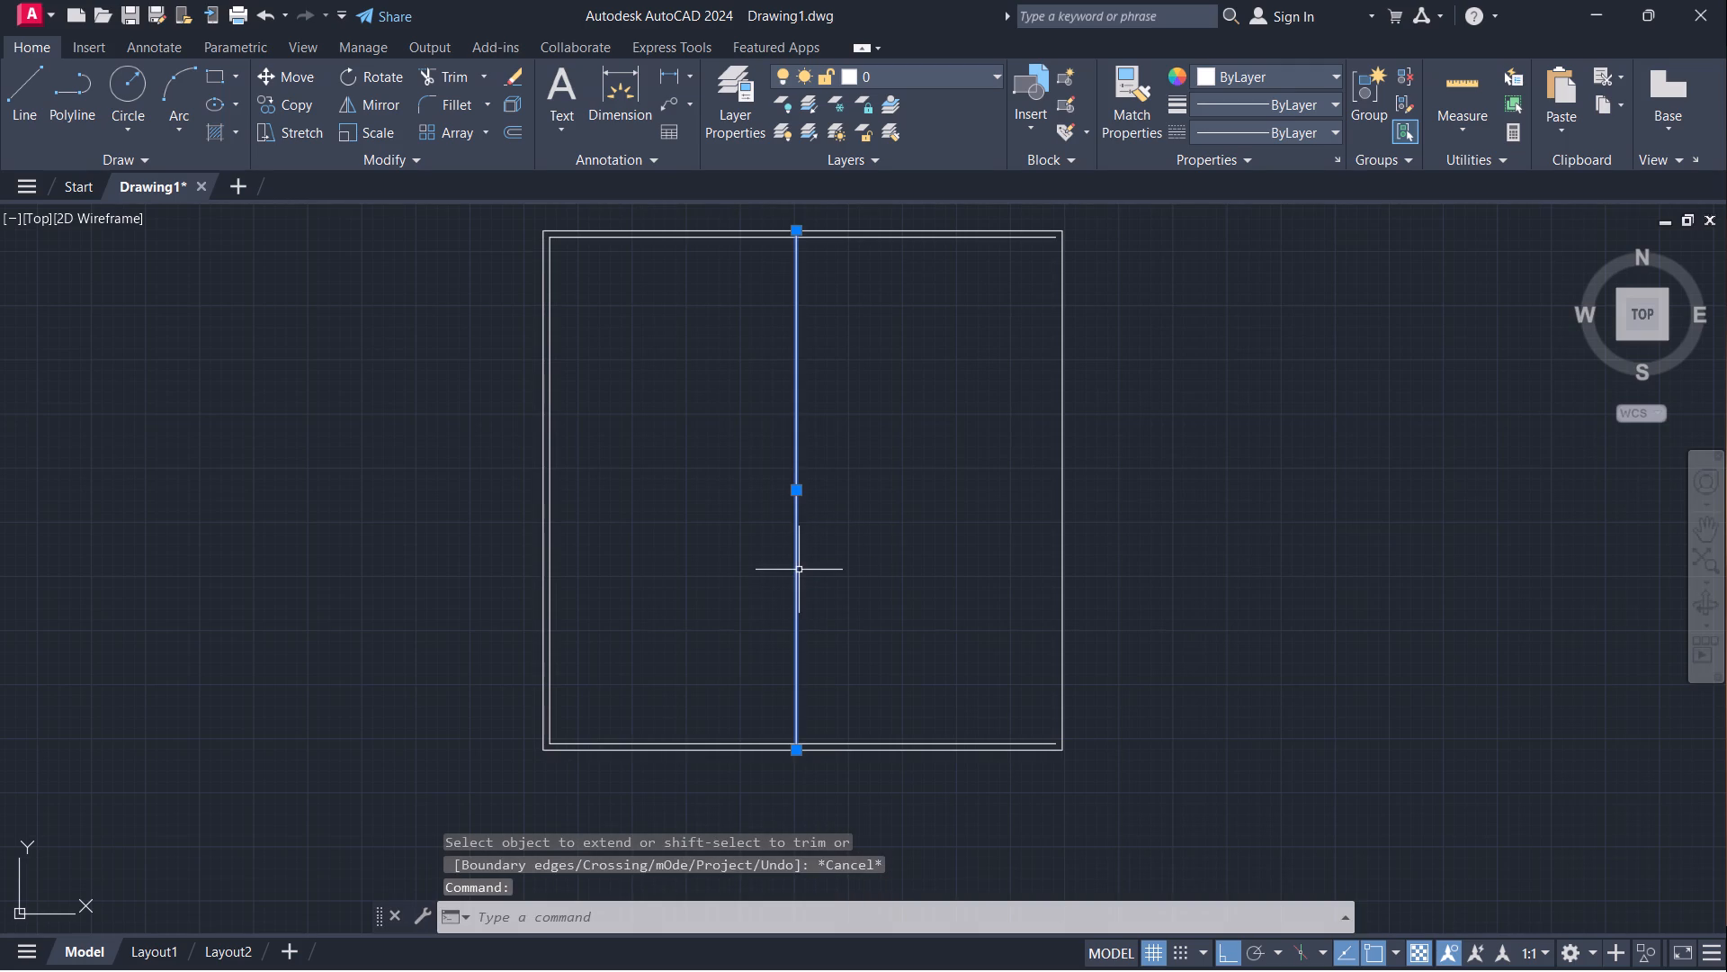
{"action": "key", "text": "o"}
{"action": "key", "text": "Return"}
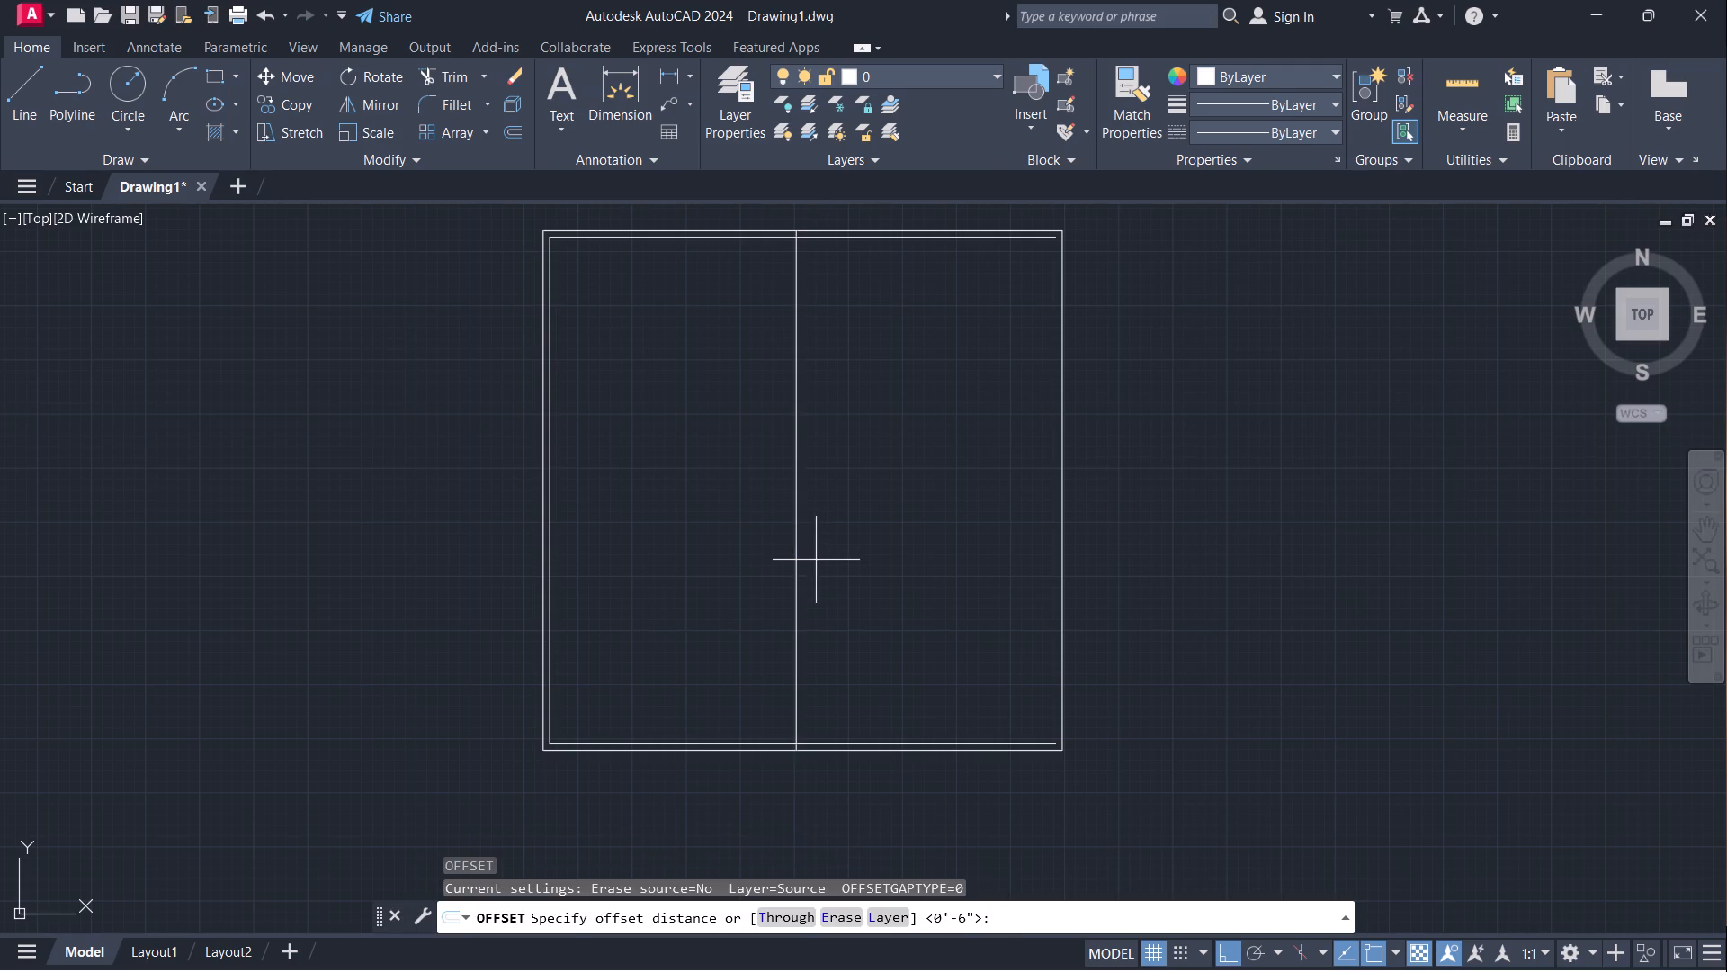
{"action": "left_click", "coordinate": [794, 496]}
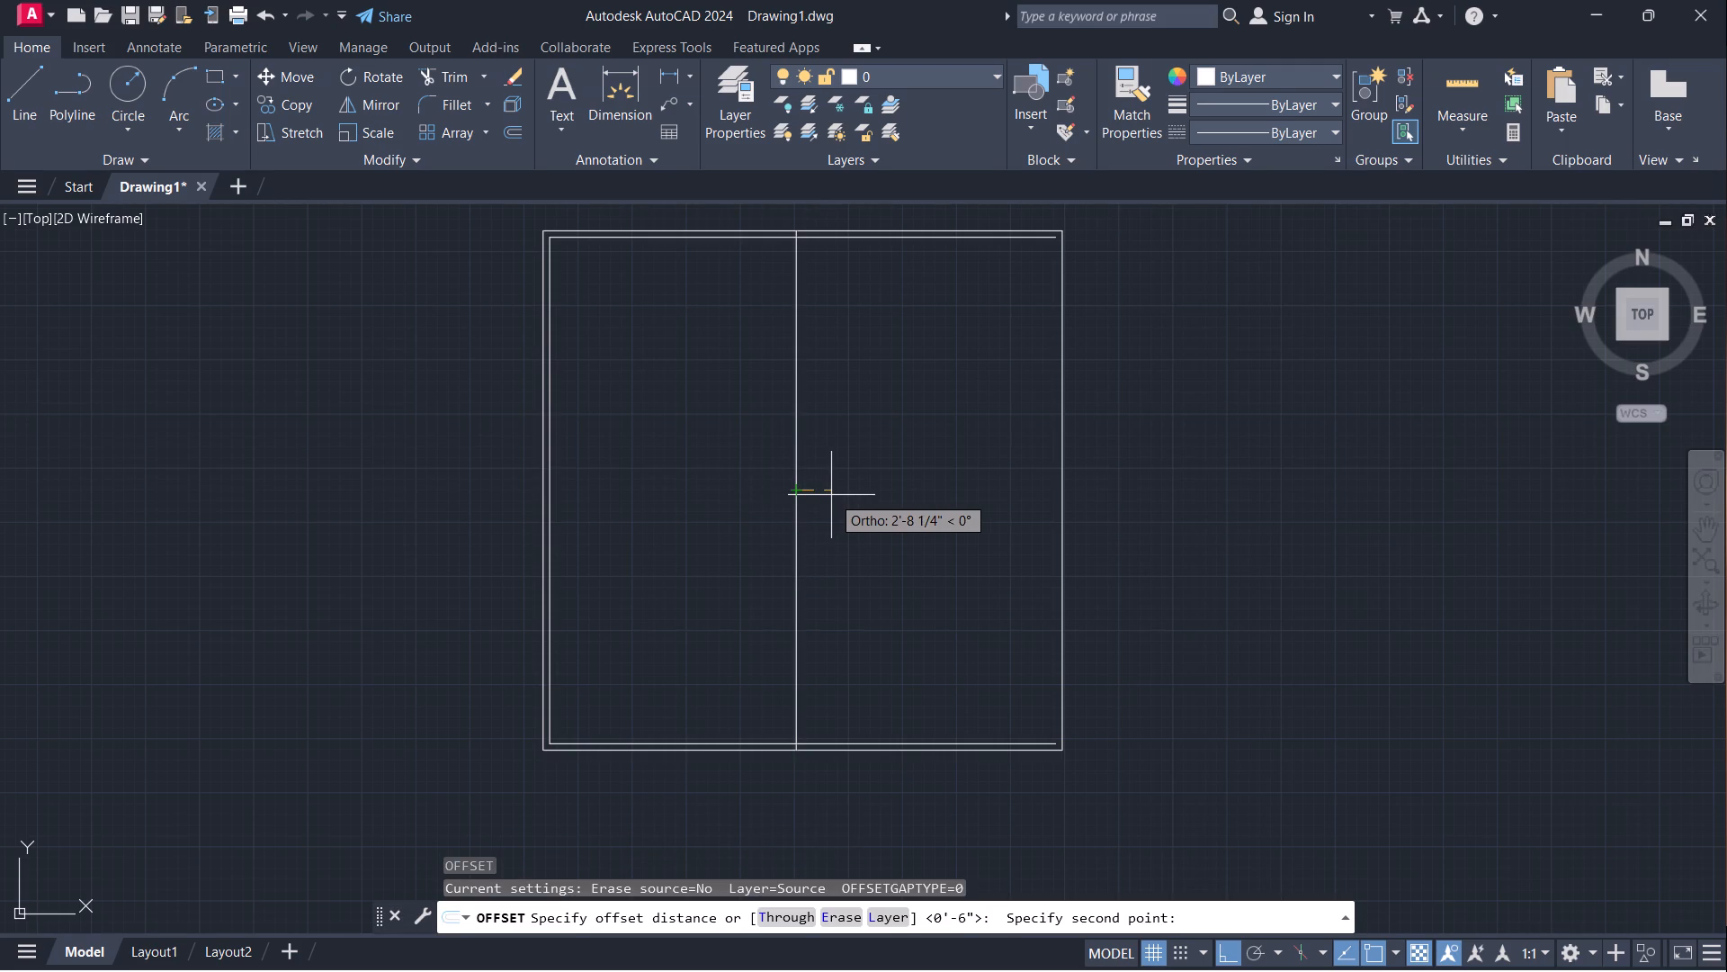
{"action": "key", "text": "6"}
{"action": "key", "text": "shift+quotedbl"}
{"action": "key", "text": "Return"}
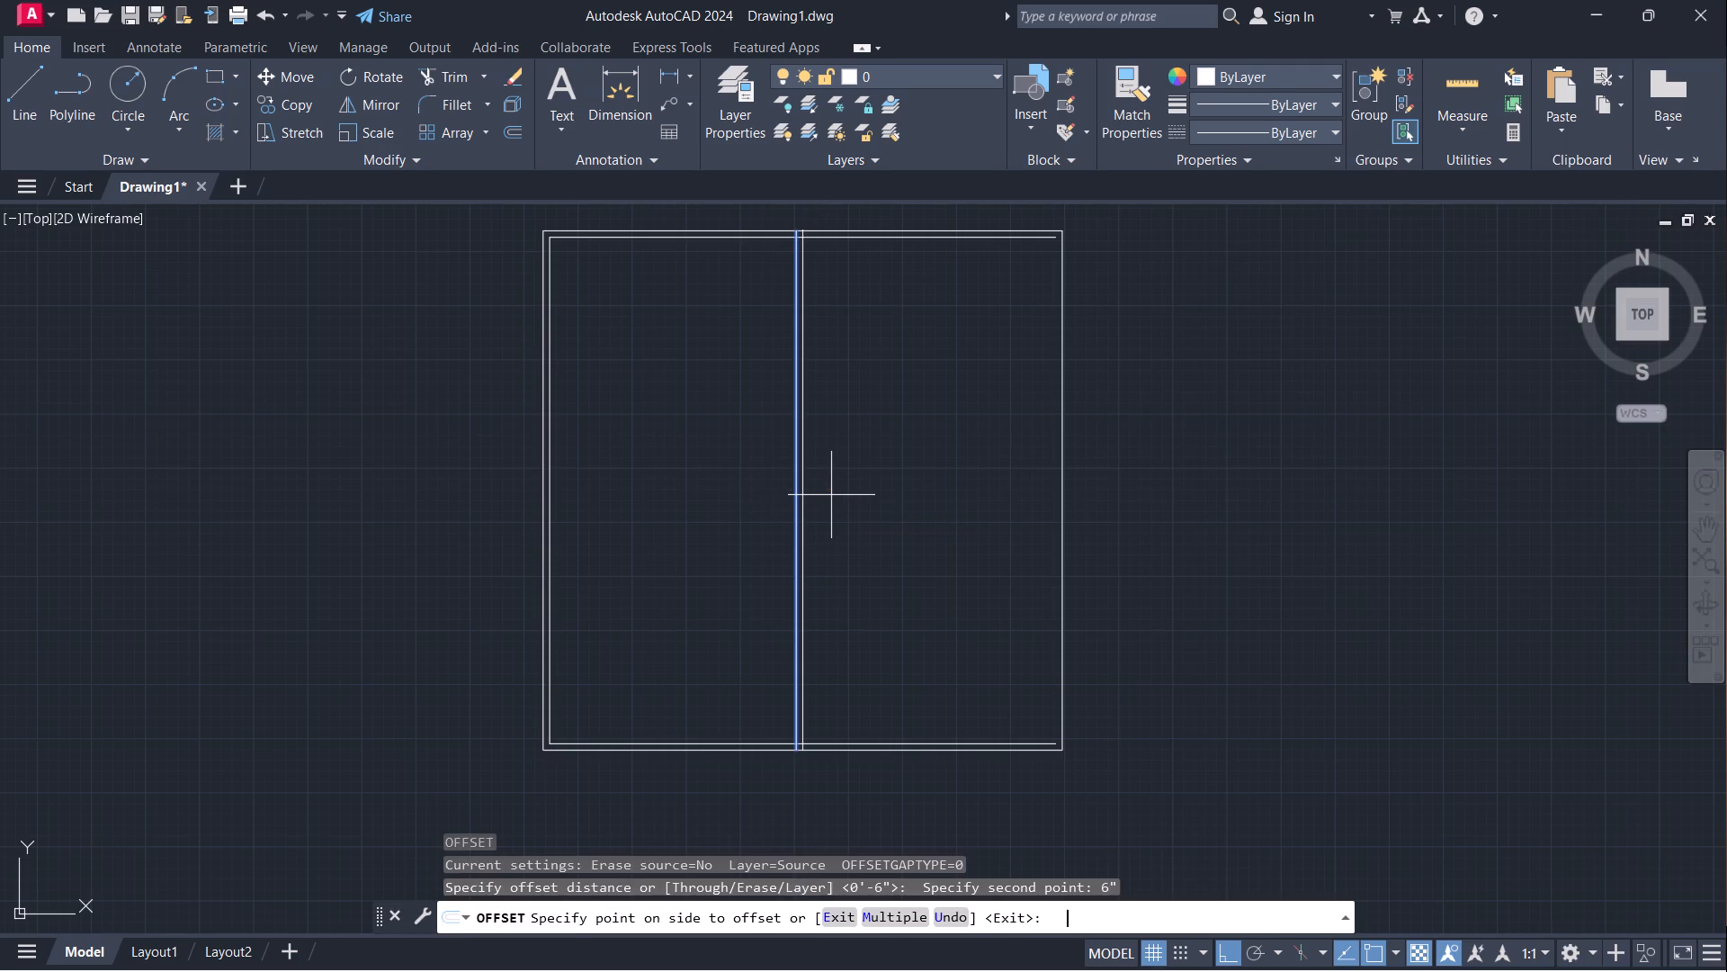
{"action": "left_click", "coordinate": [934, 481]}
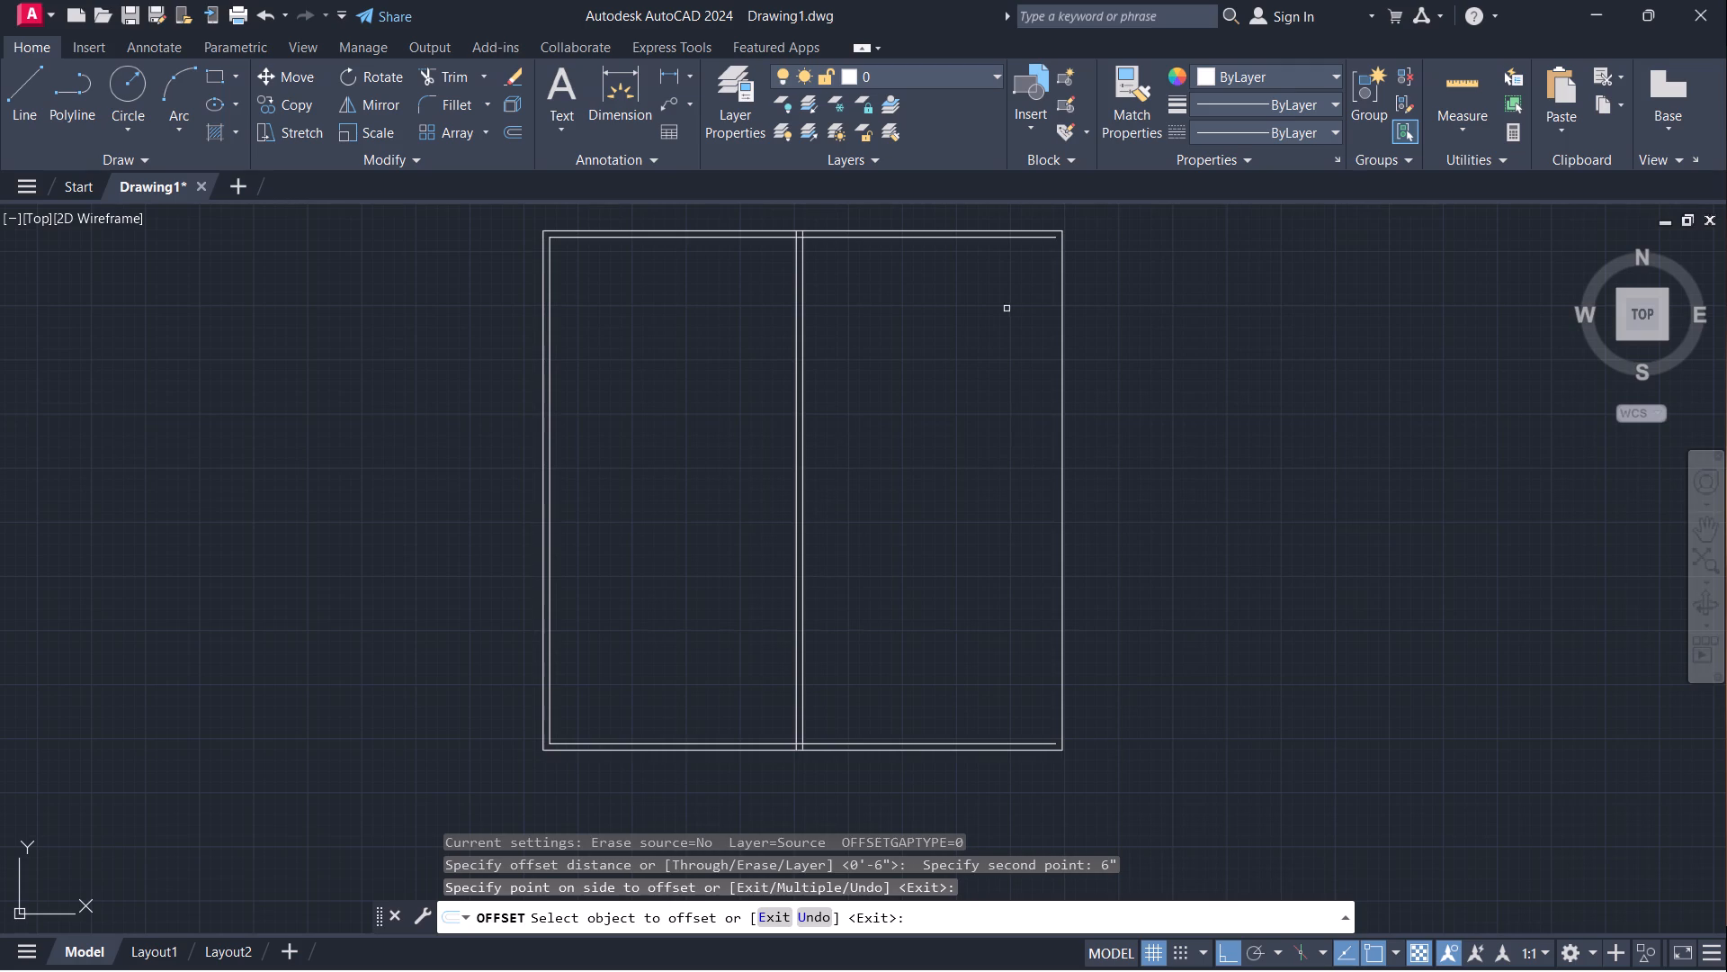
{"action": "left_click", "coordinate": [1063, 353]}
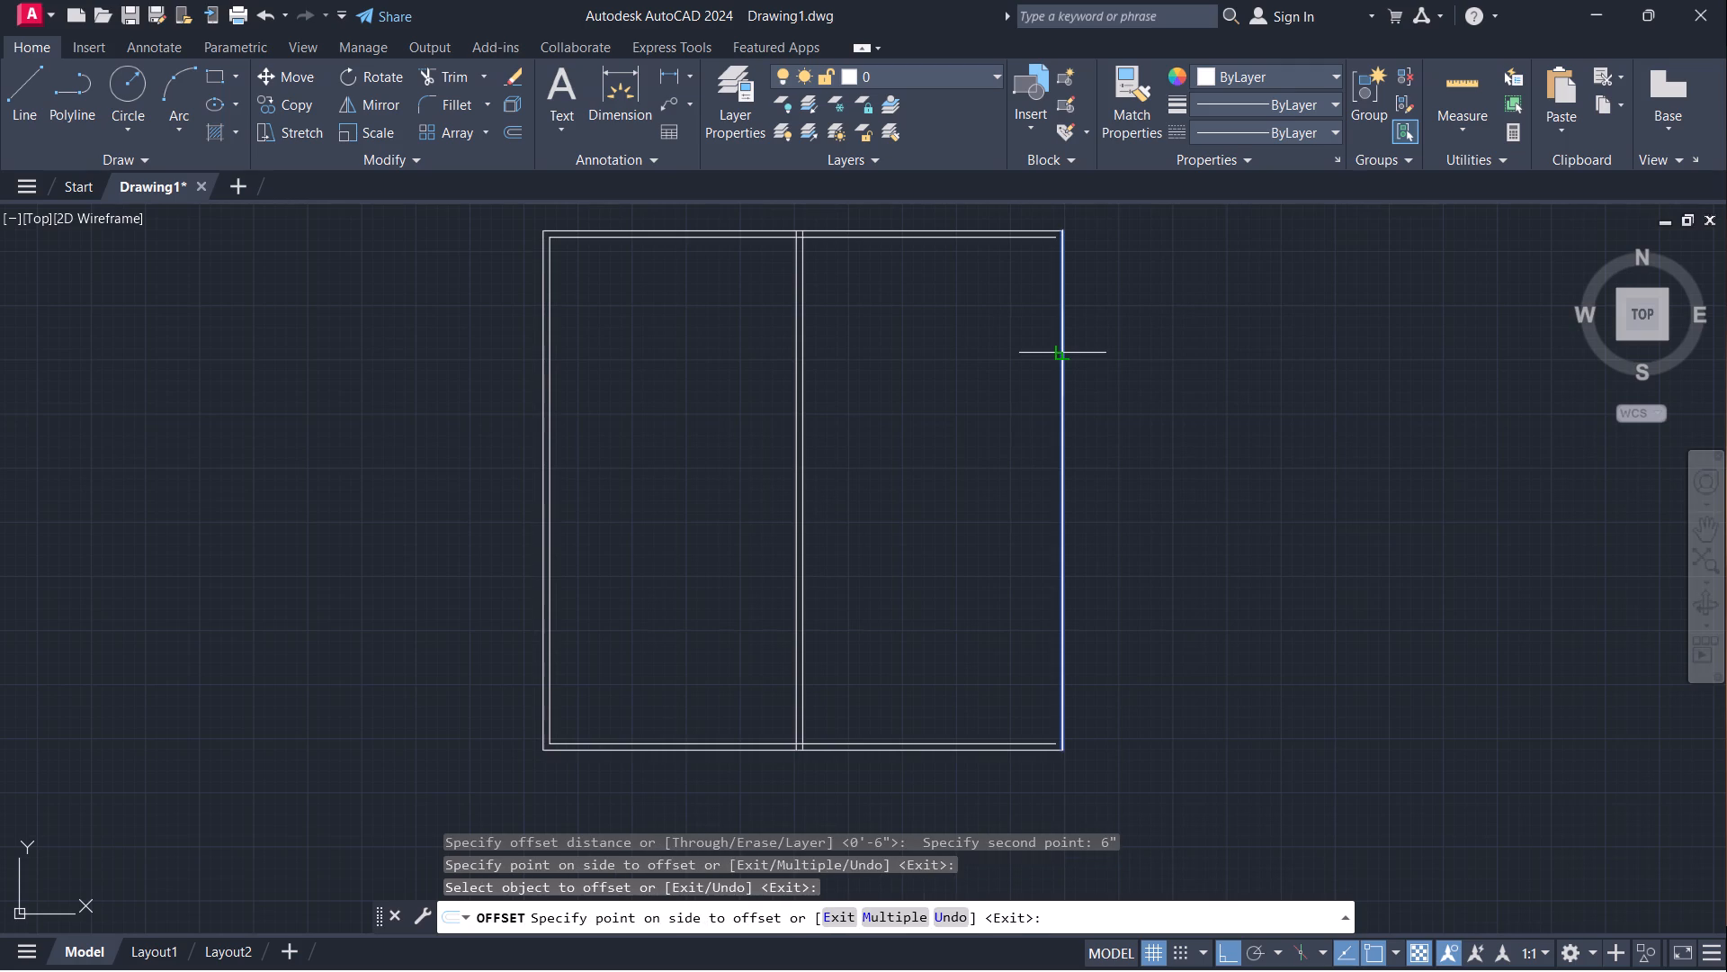
{"action": "key", "text": "e"}
{"action": "key", "text": "Return"}
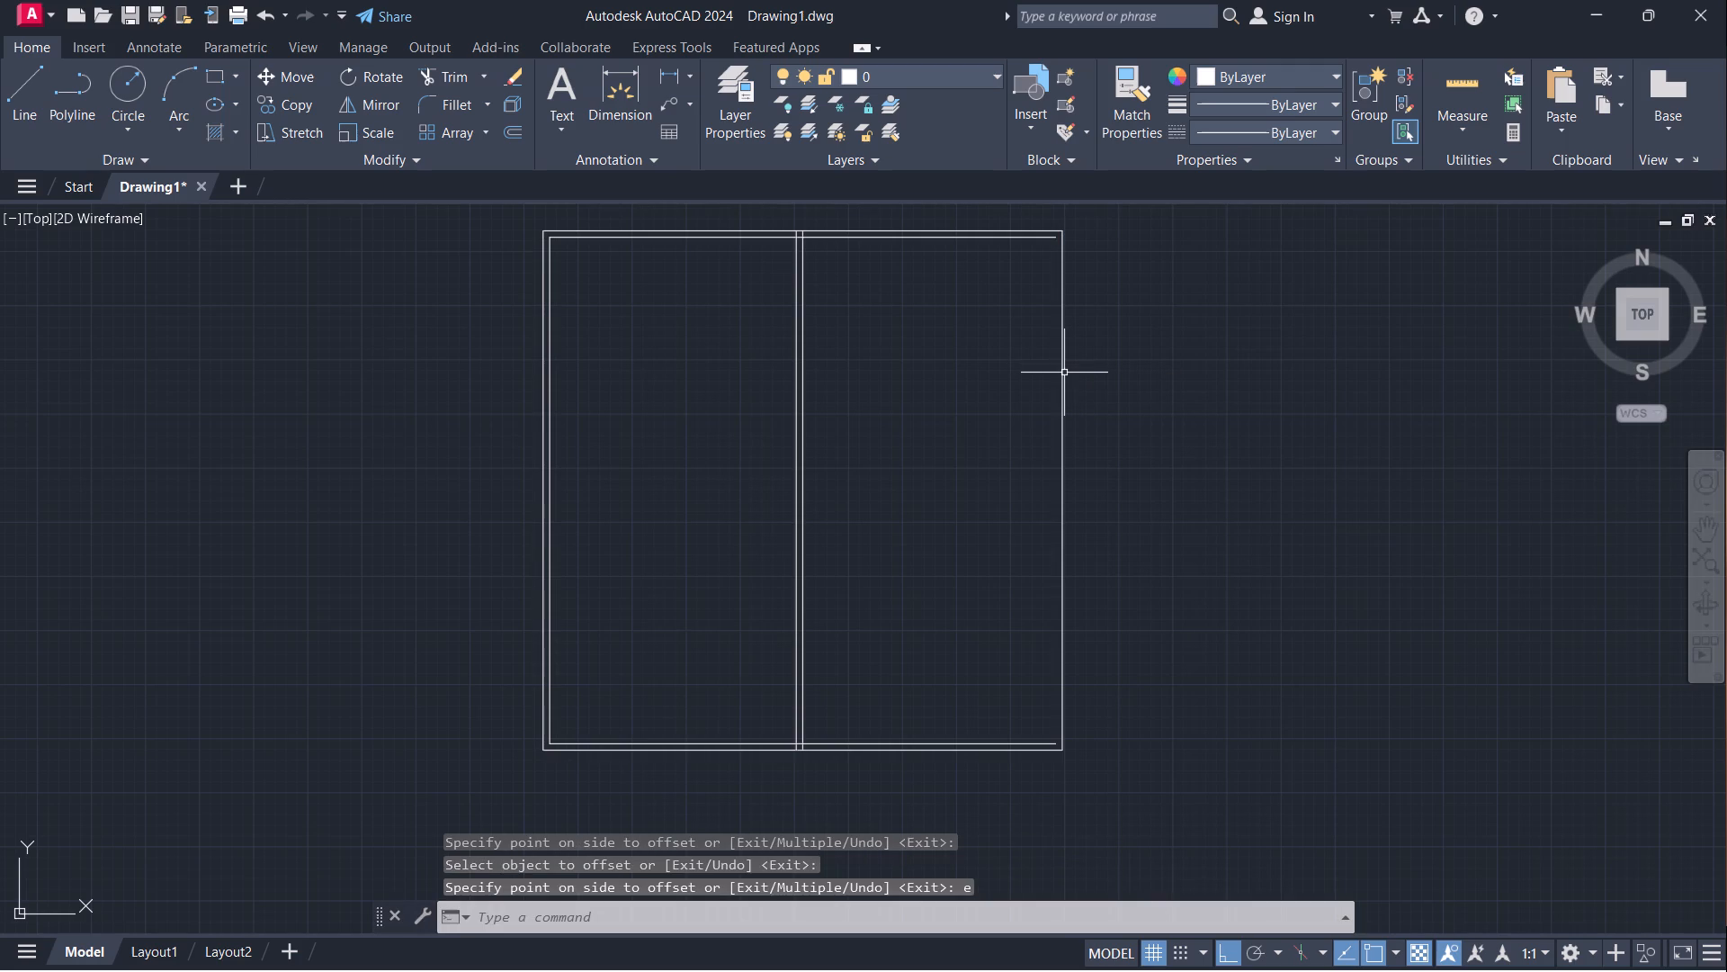
Erase the remaining outer line of the right wall.
{"action": "left_click", "coordinate": [1060, 373]}
{"action": "key", "text": "e"}
{"action": "key", "text": "Return"}
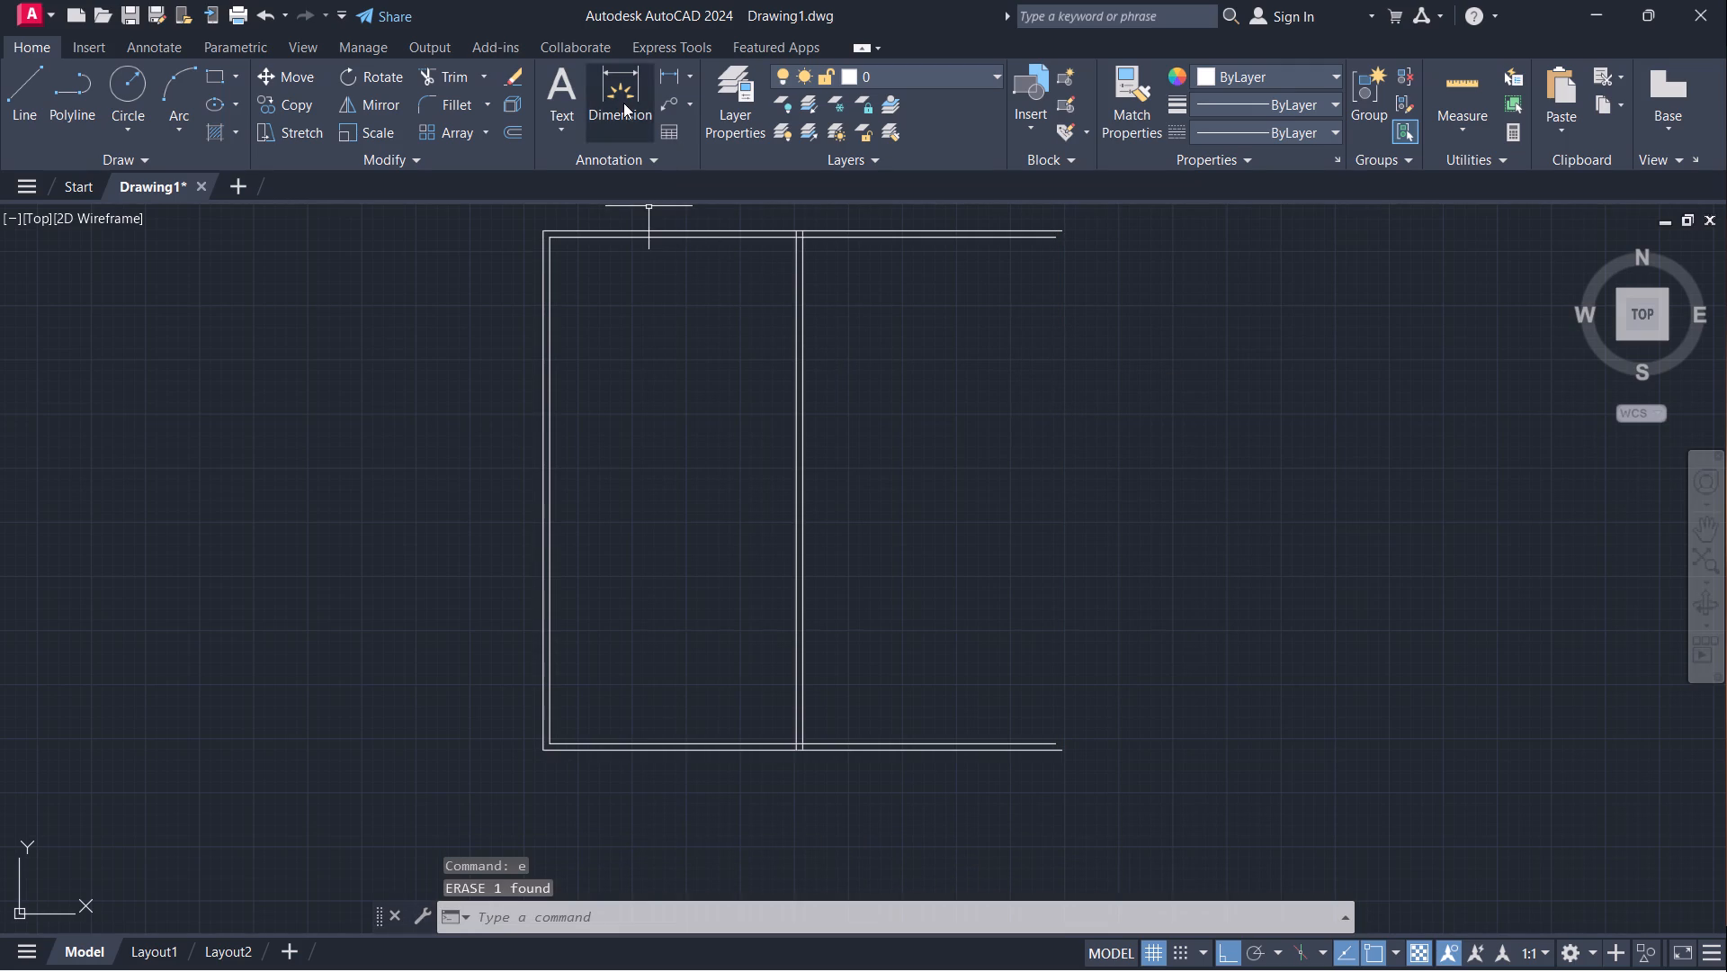
Offset the right-hand line of the dividing wall 8' to the right and finish offsetting.
{"action": "left_click", "coordinate": [801, 377]}
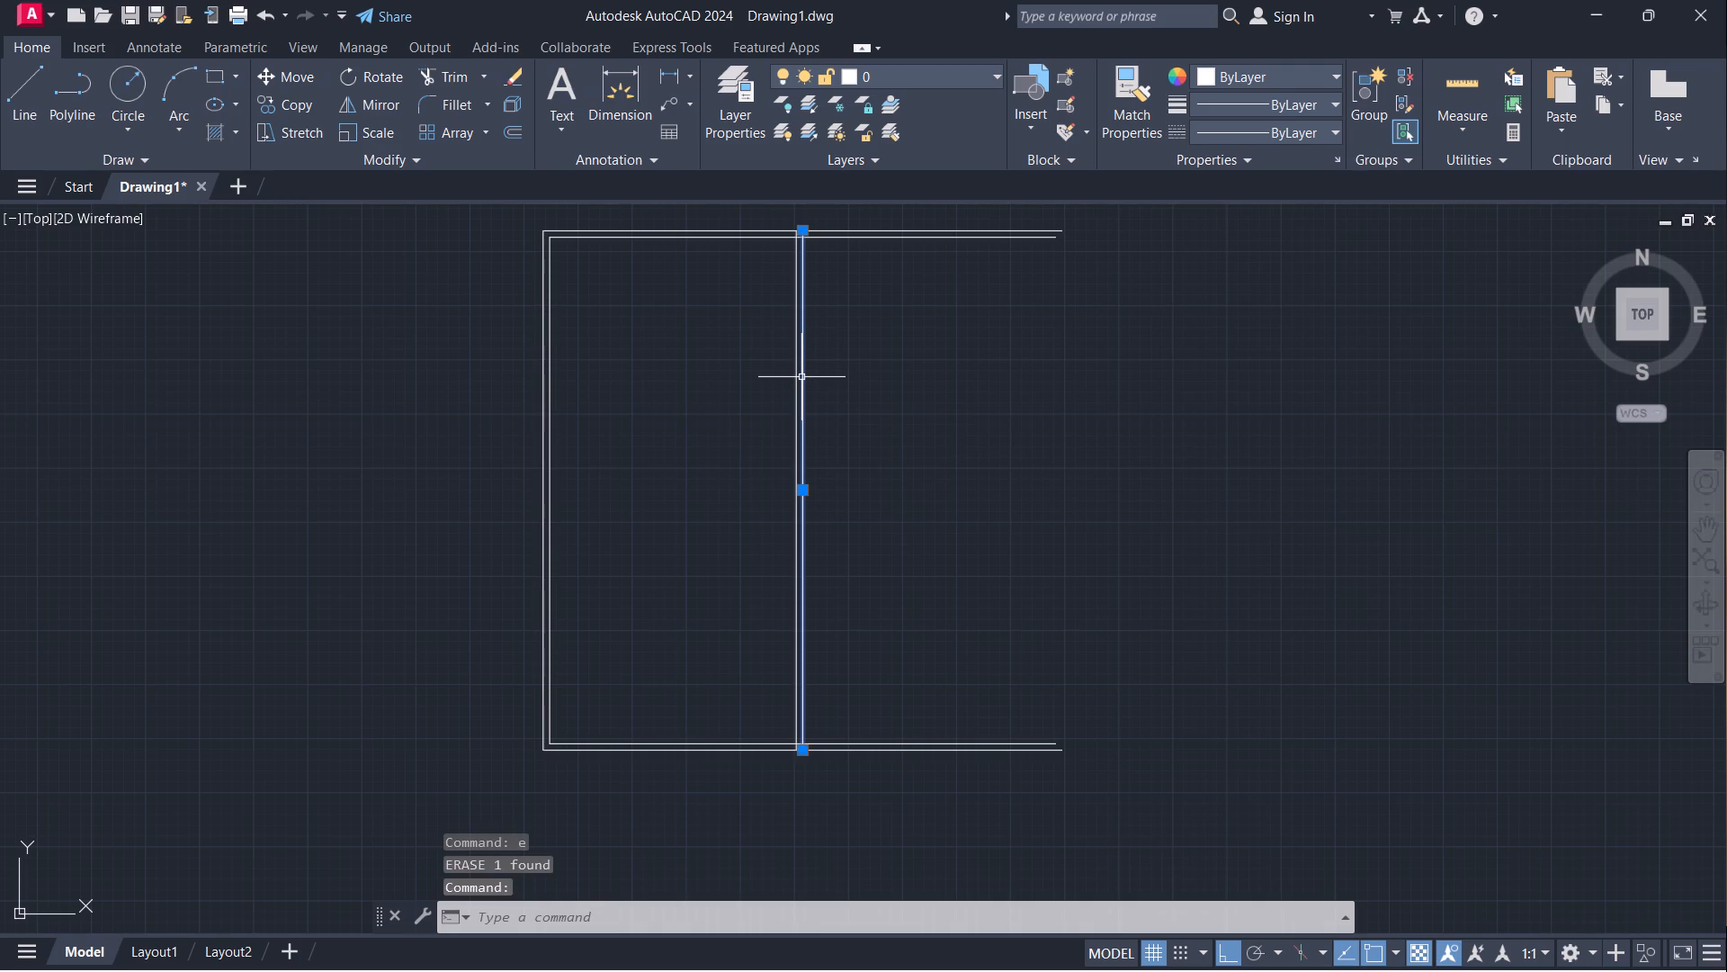
{"action": "key", "text": "o"}
{"action": "key", "text": "Return"}
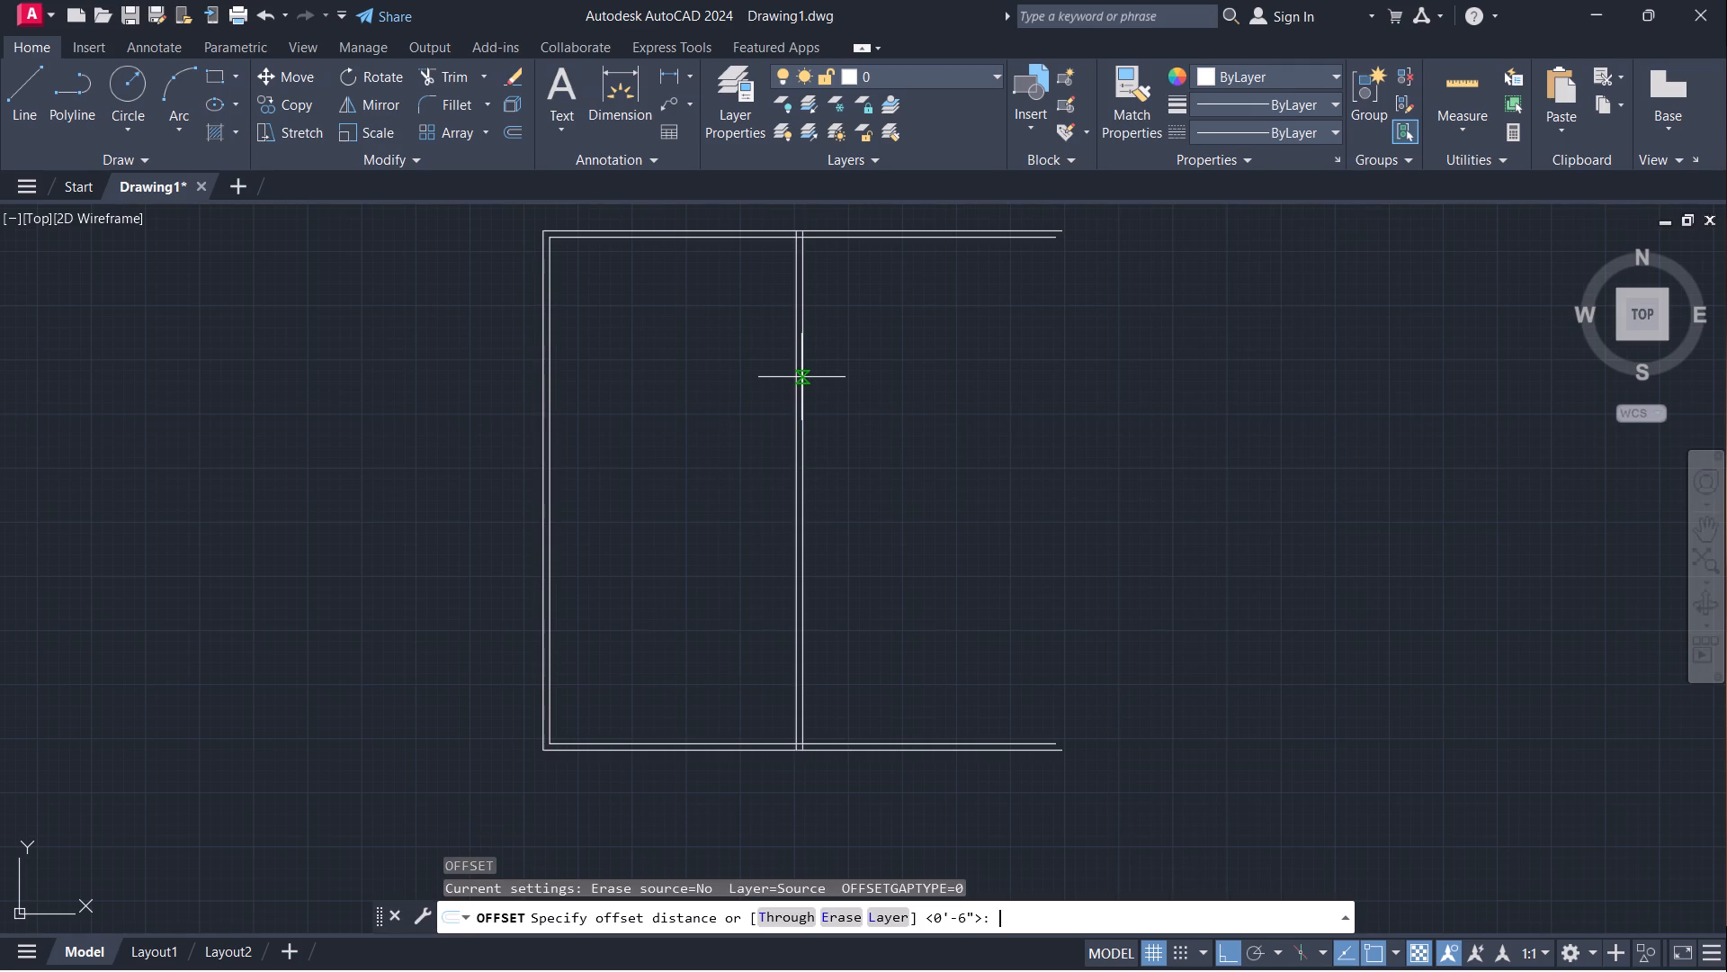
{"action": "left_click_drag", "start_coordinate": [809, 490], "coordinate": [861, 477]}
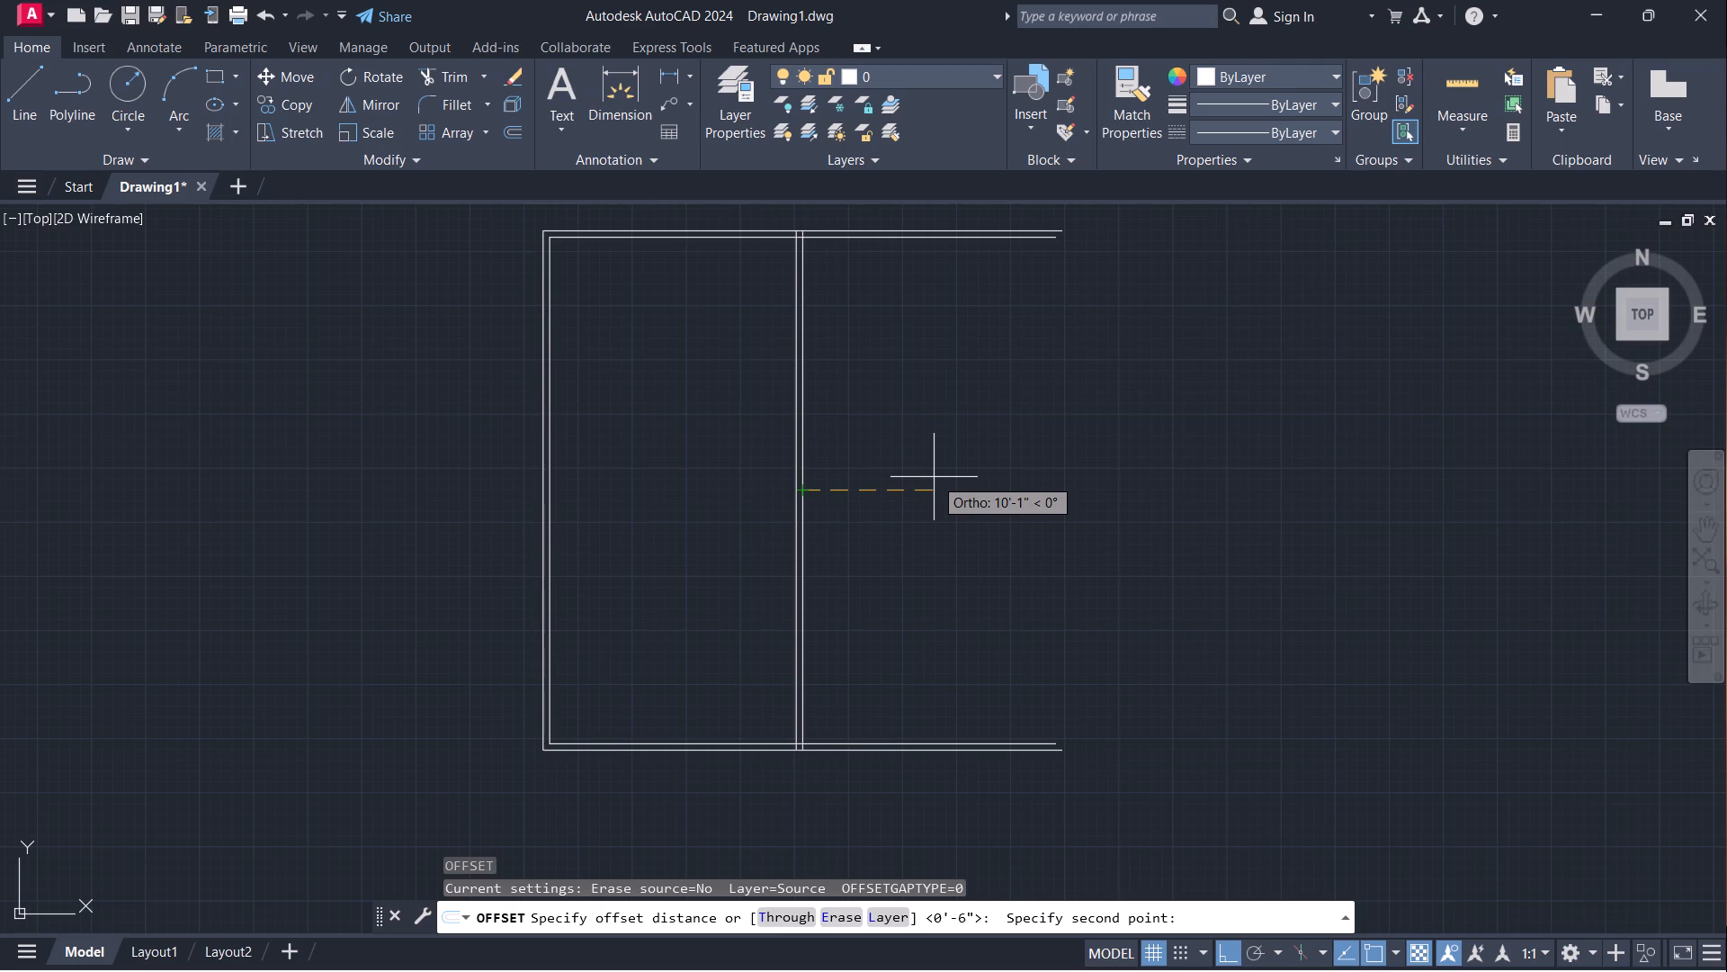
{"action": "key", "text": "8"}
{"action": "key", "text": "apostrophe"}
{"action": "key", "text": "Return"}
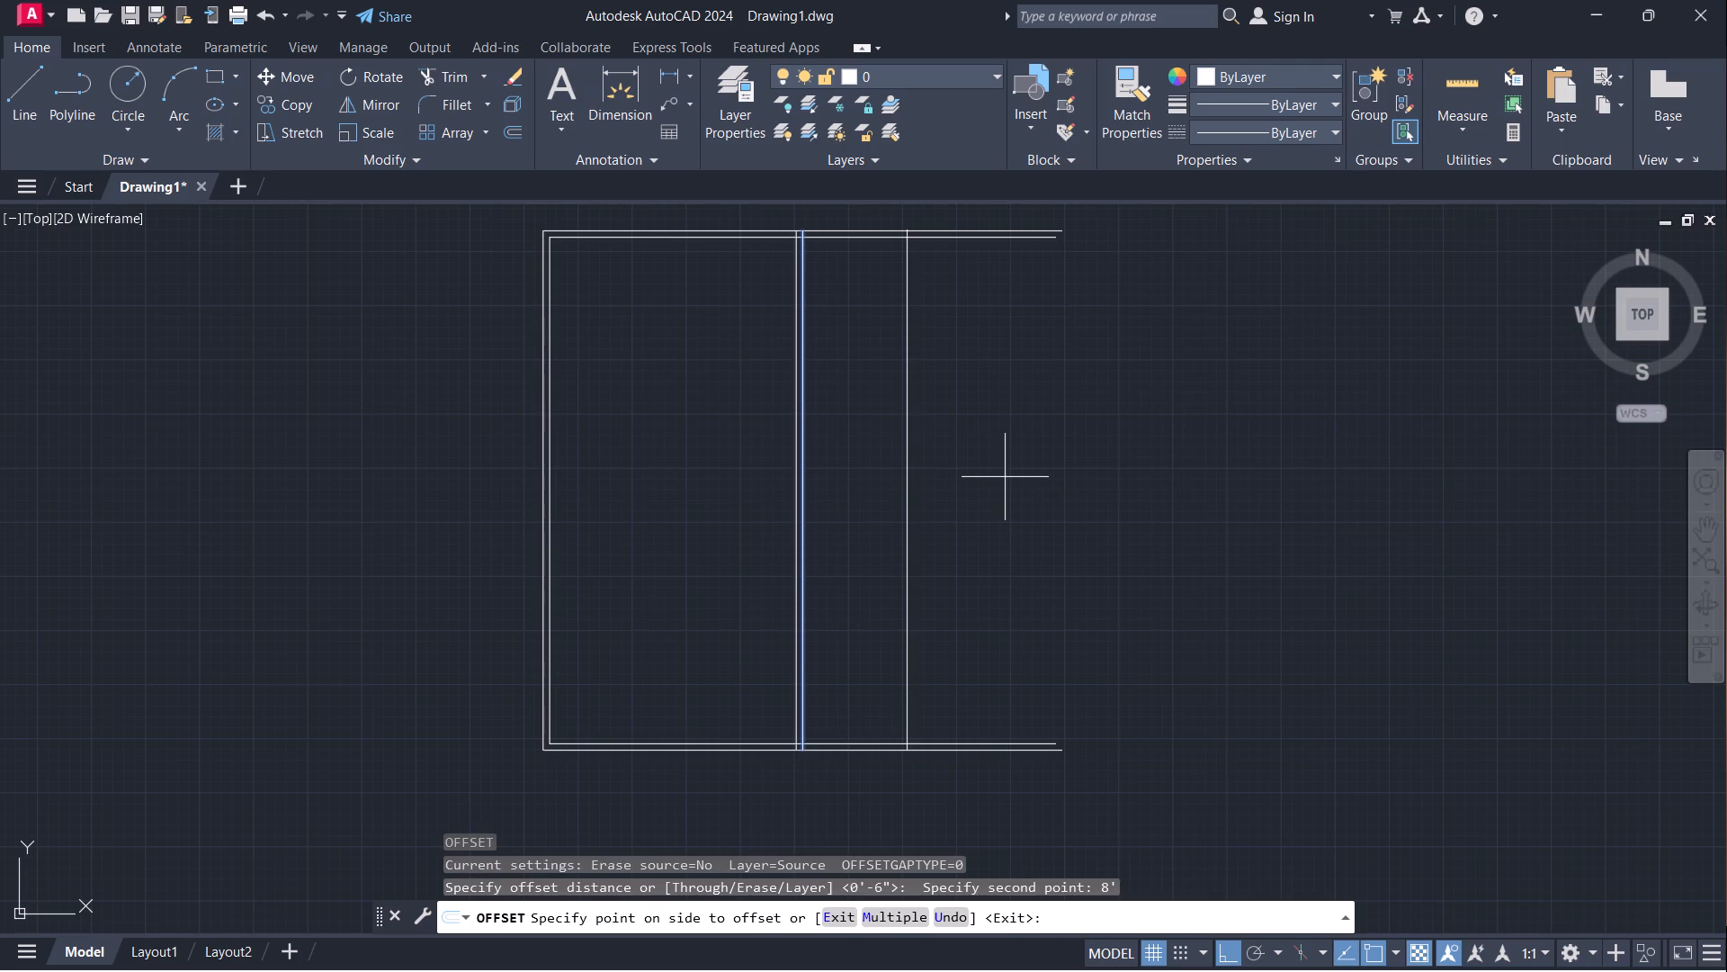
{"action": "left_click", "coordinate": [1013, 477]}
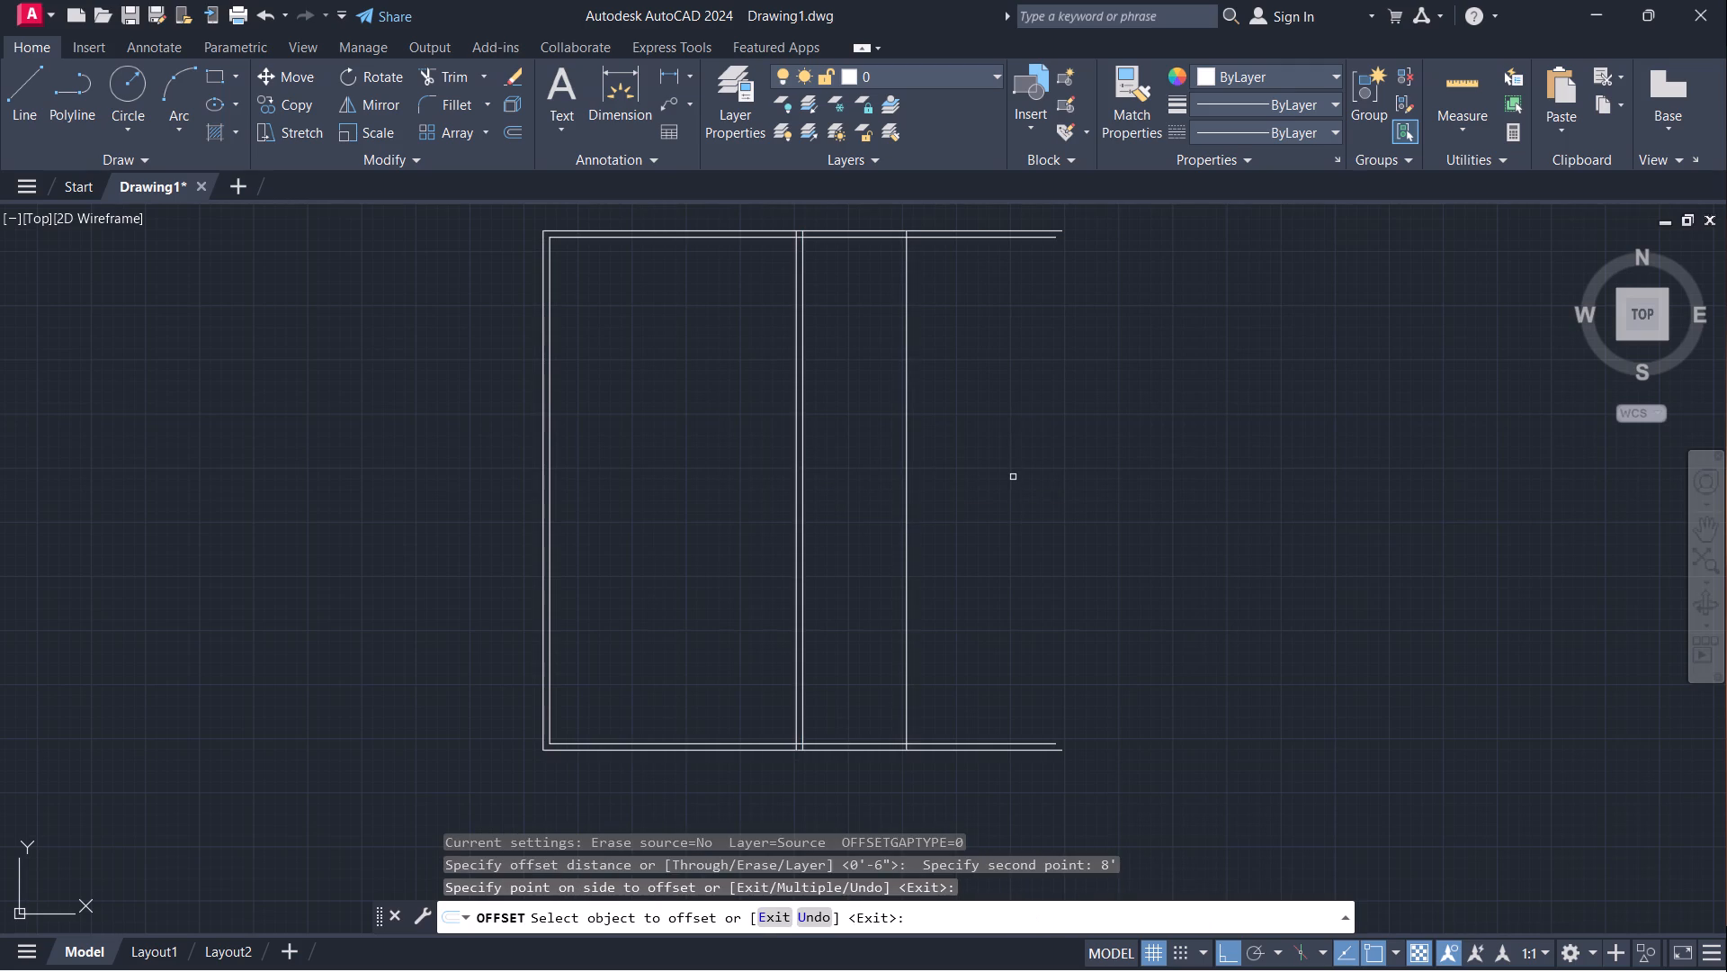
{"action": "middle_click_drag", "start_coordinate": [982, 477], "coordinate": [866, 557]}
{"action": "middle_click_drag", "start_coordinate": [857, 563], "coordinate": [792, 474]}
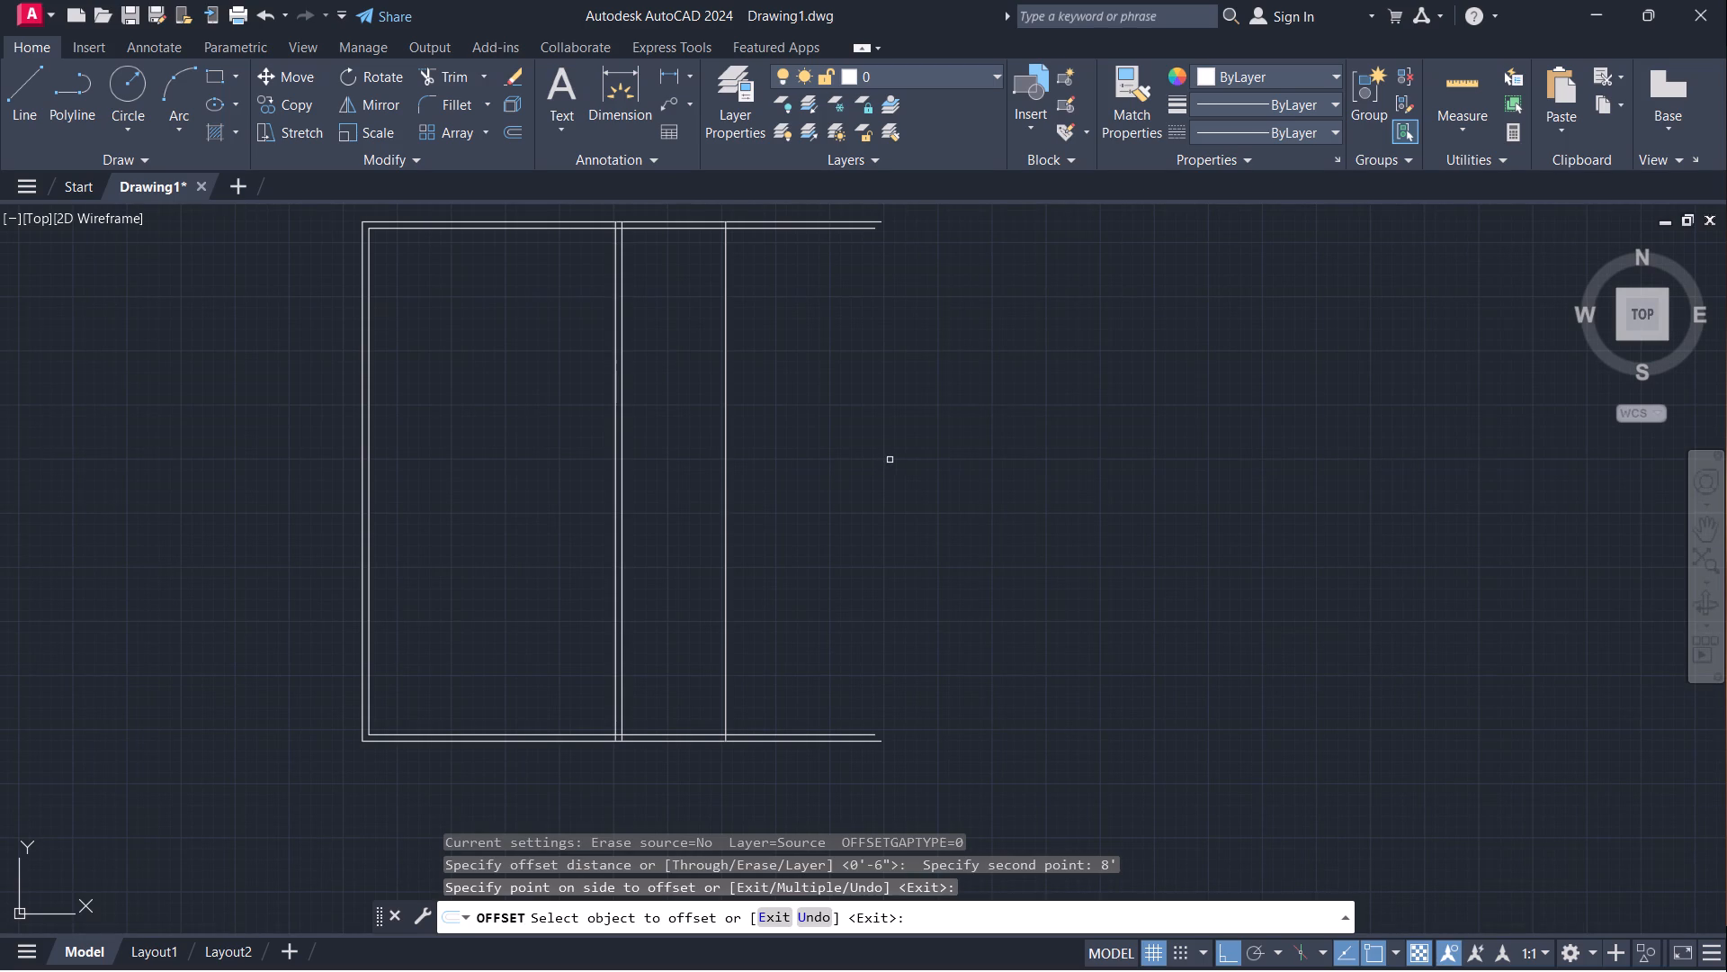
{"action": "key", "text": "Escape"}
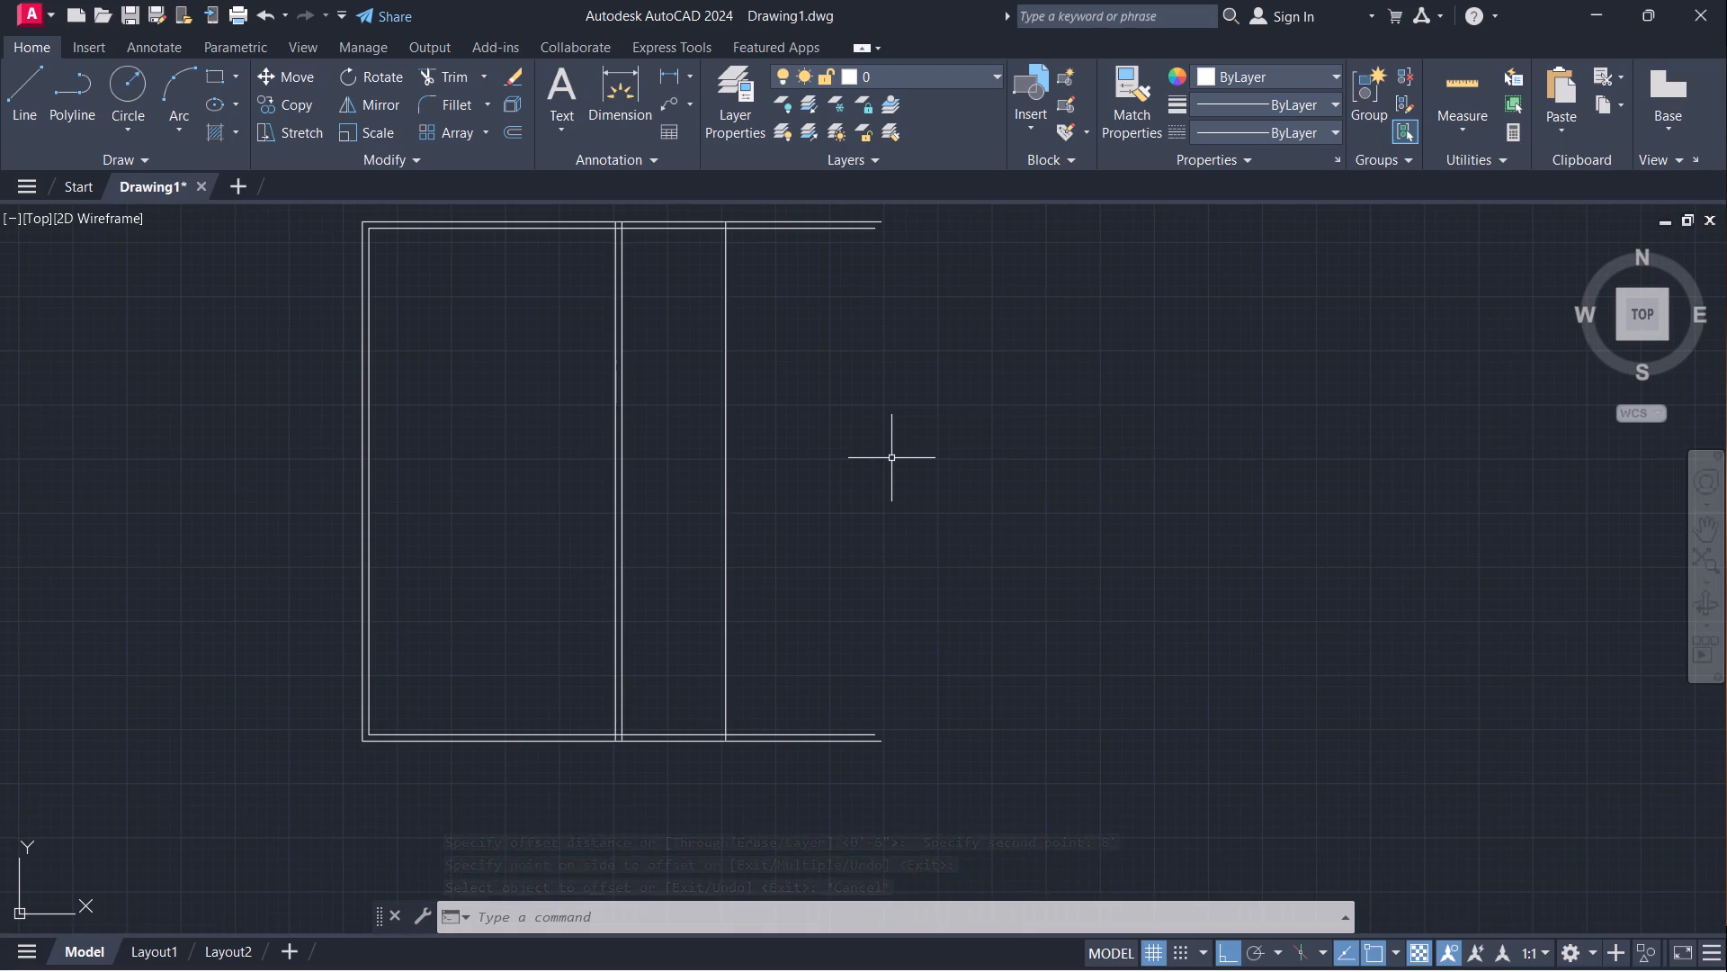
Offset the newly placed rightmost vertical line 6" to the right to form a second partition wall.
{"action": "left_click", "coordinate": [728, 509]}
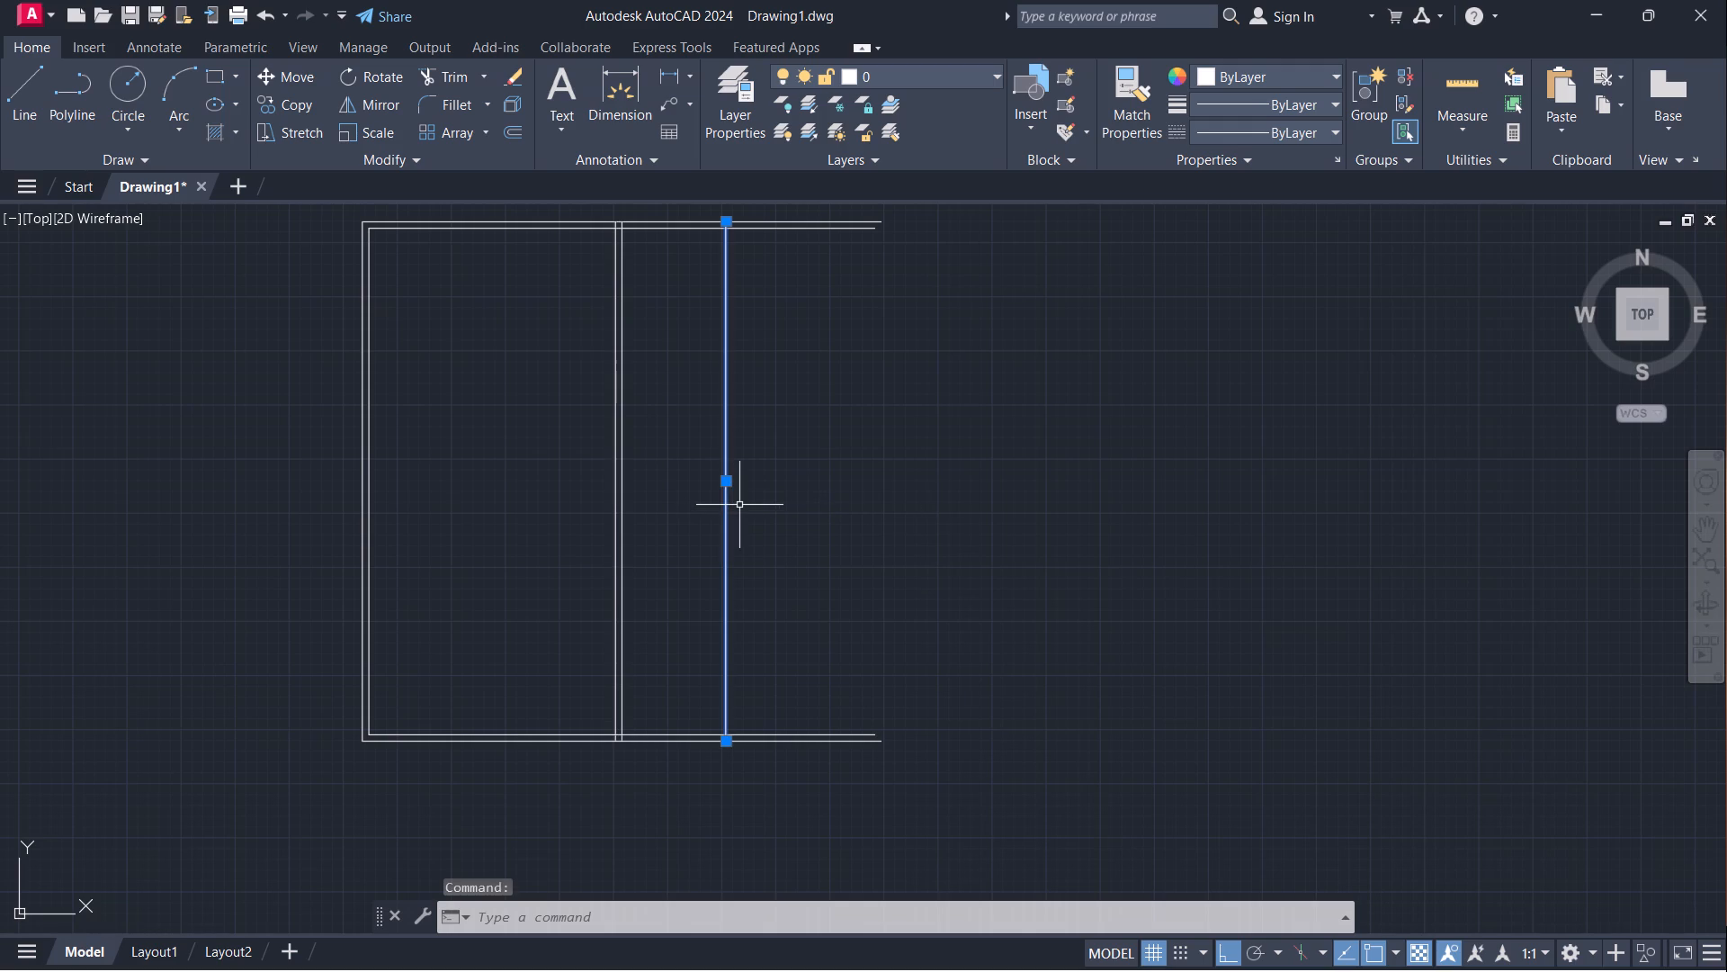
{"action": "key", "text": "o"}
{"action": "key", "text": "Return"}
{"action": "left_click", "coordinate": [724, 487]}
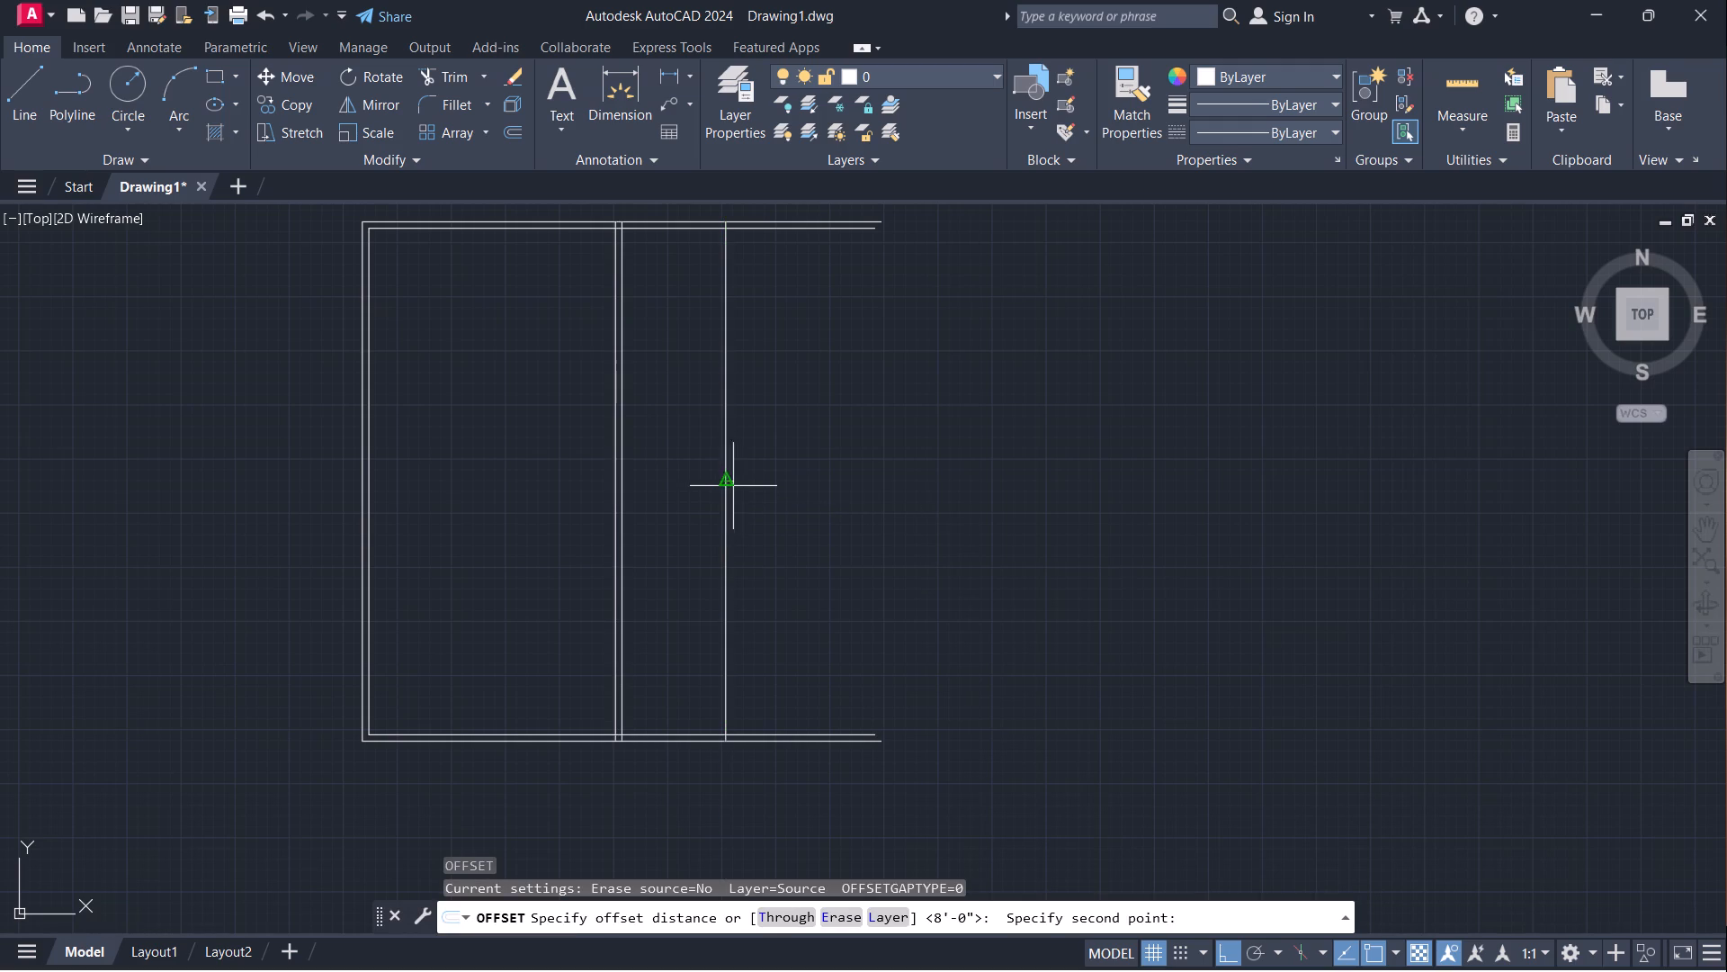
{"action": "key", "text": "6"}
{"action": "key", "text": "shift+quotedbl"}
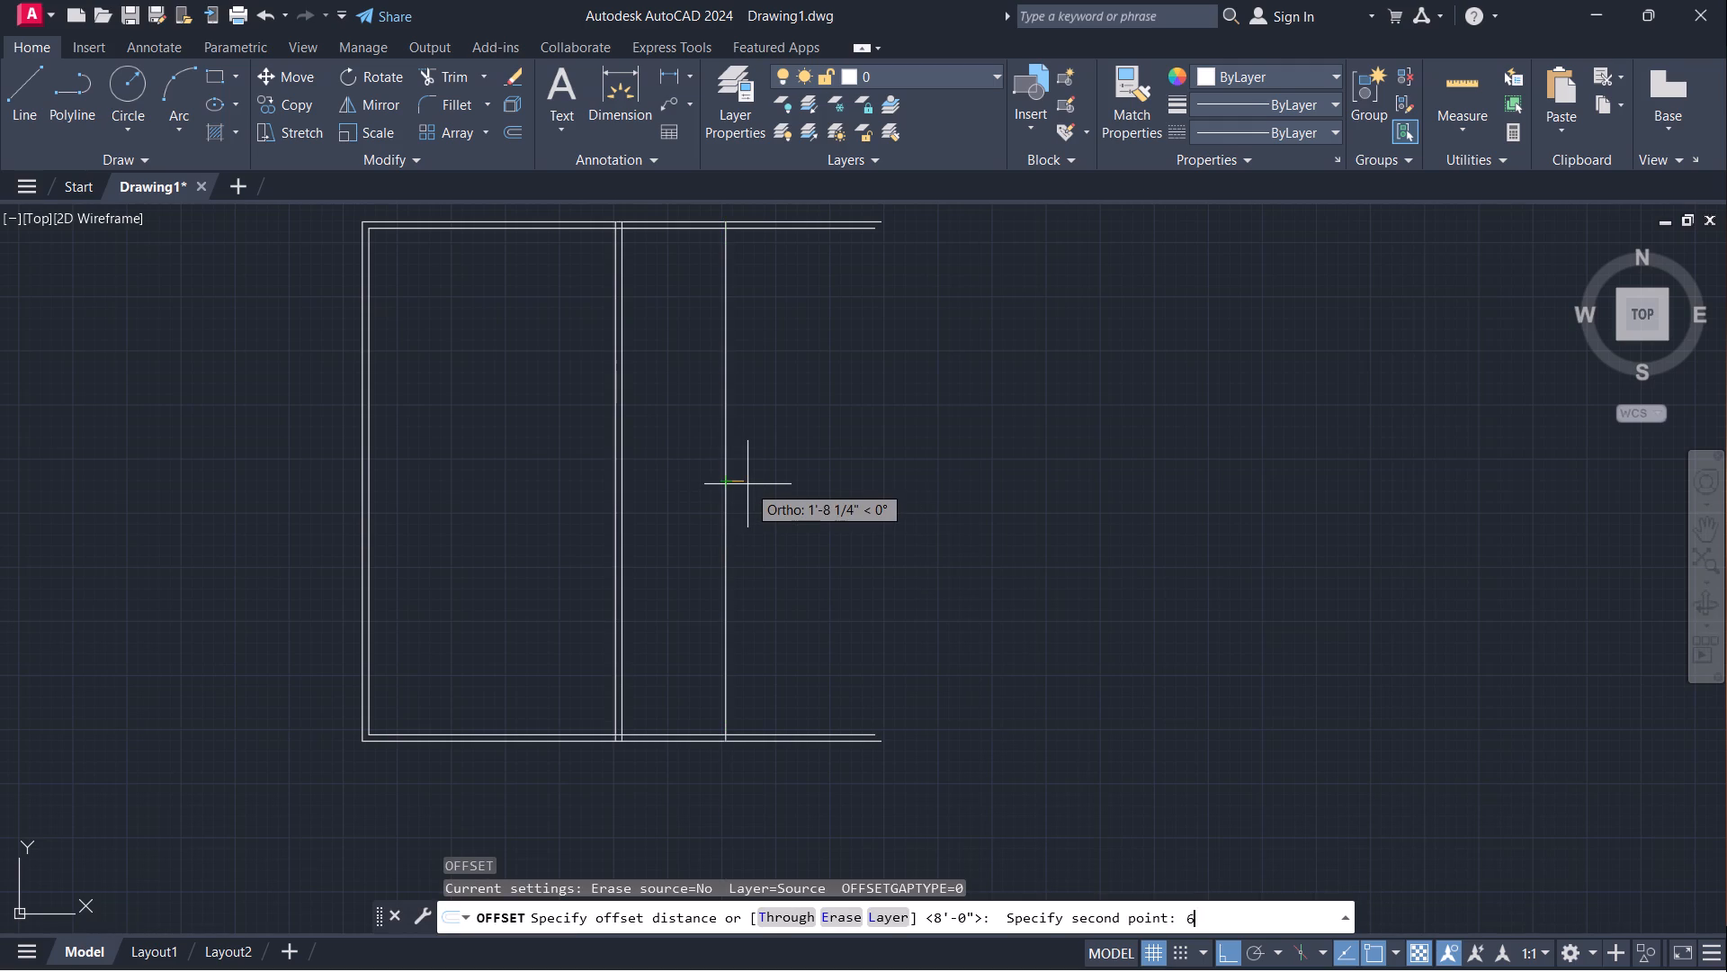
{"action": "key", "text": "Return"}
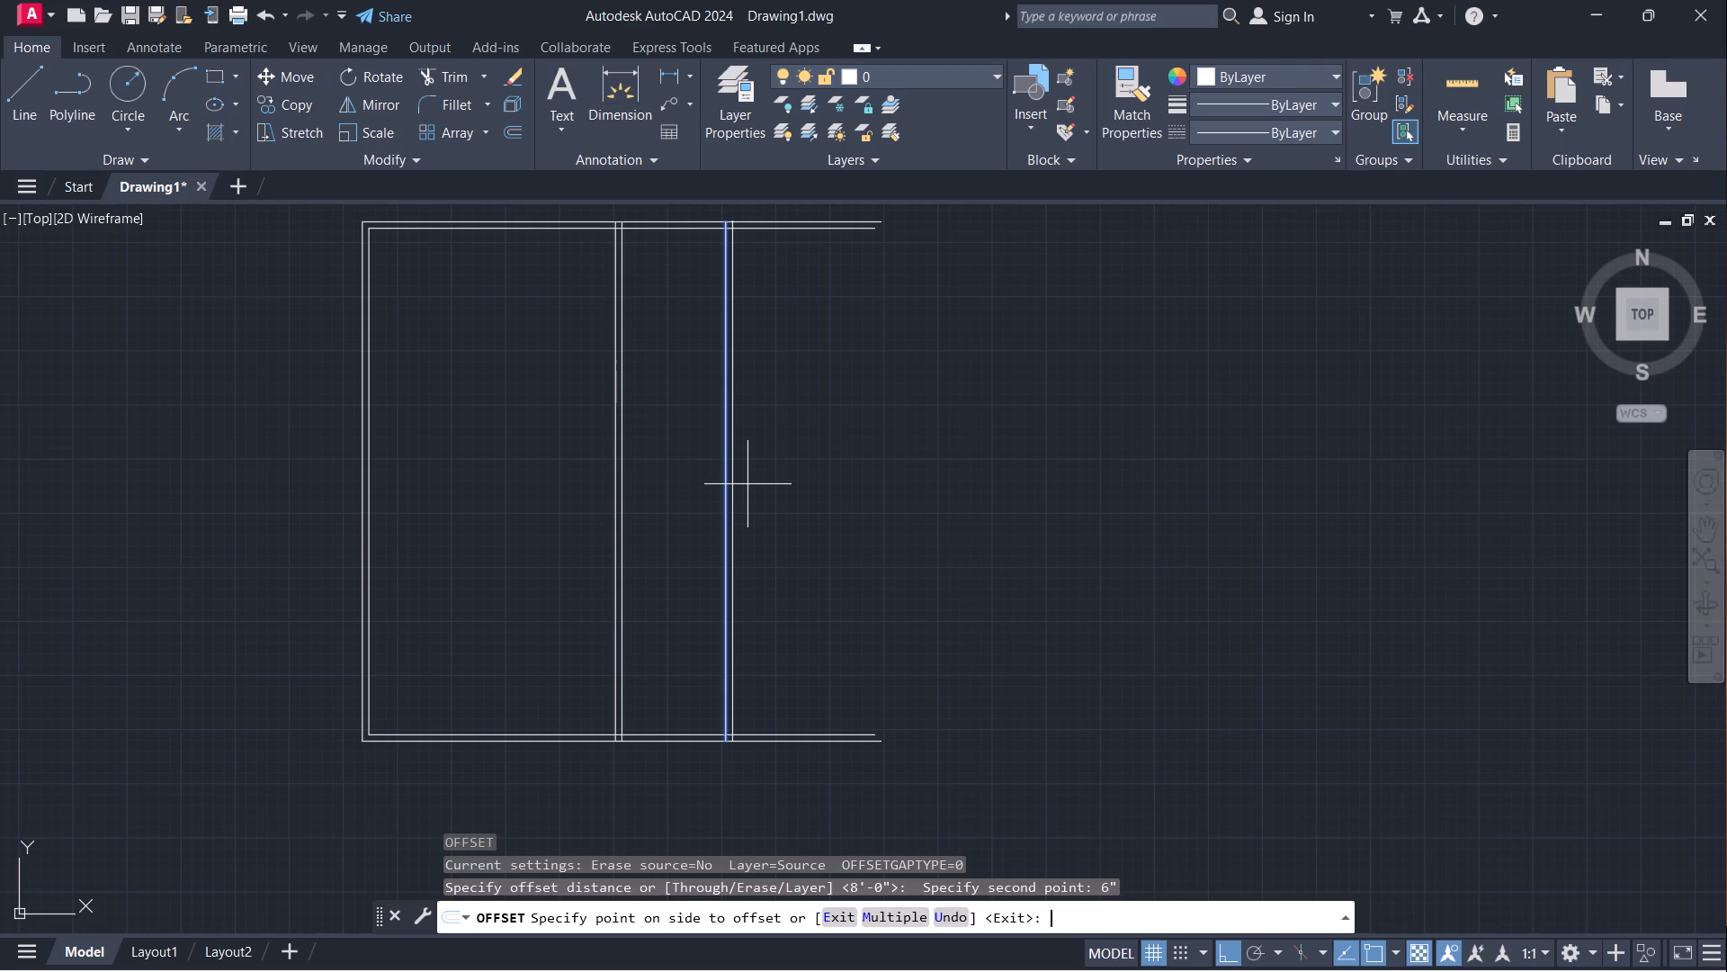
{"action": "left_click", "coordinate": [816, 484]}
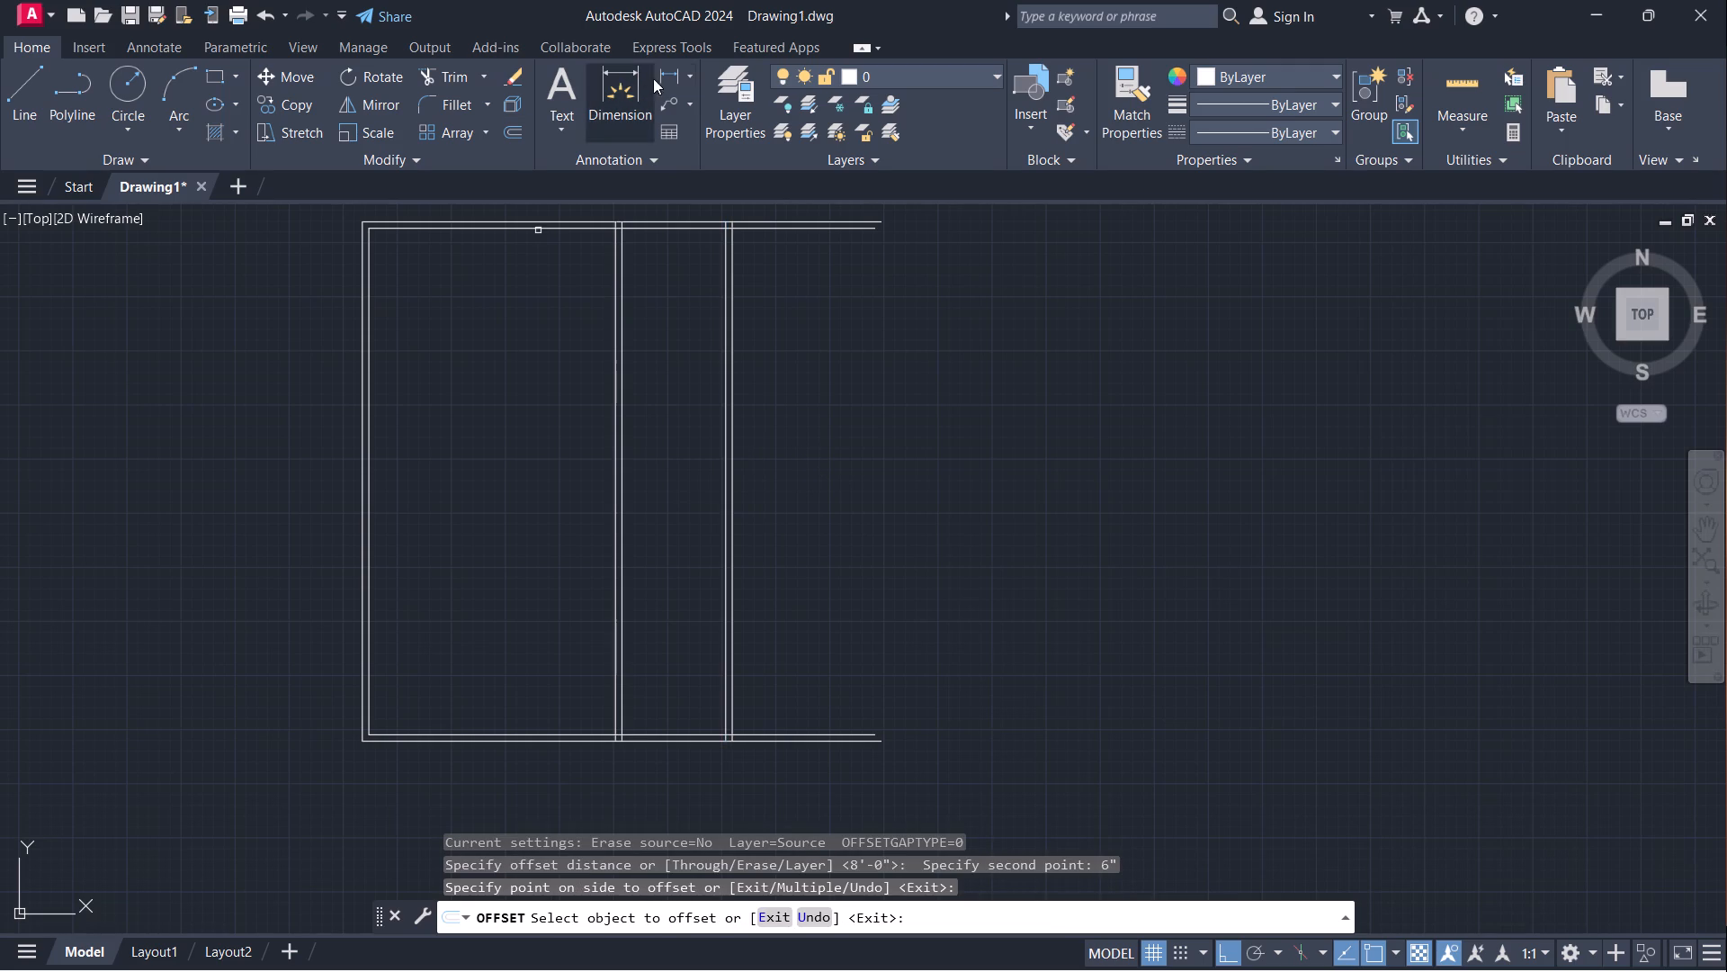
Check the clear width from the left wall's inner face to the first partition using a linear dimension without placing it.
{"action": "left_click_drag", "start_coordinate": [674, 76], "coordinate": [682, 75]}
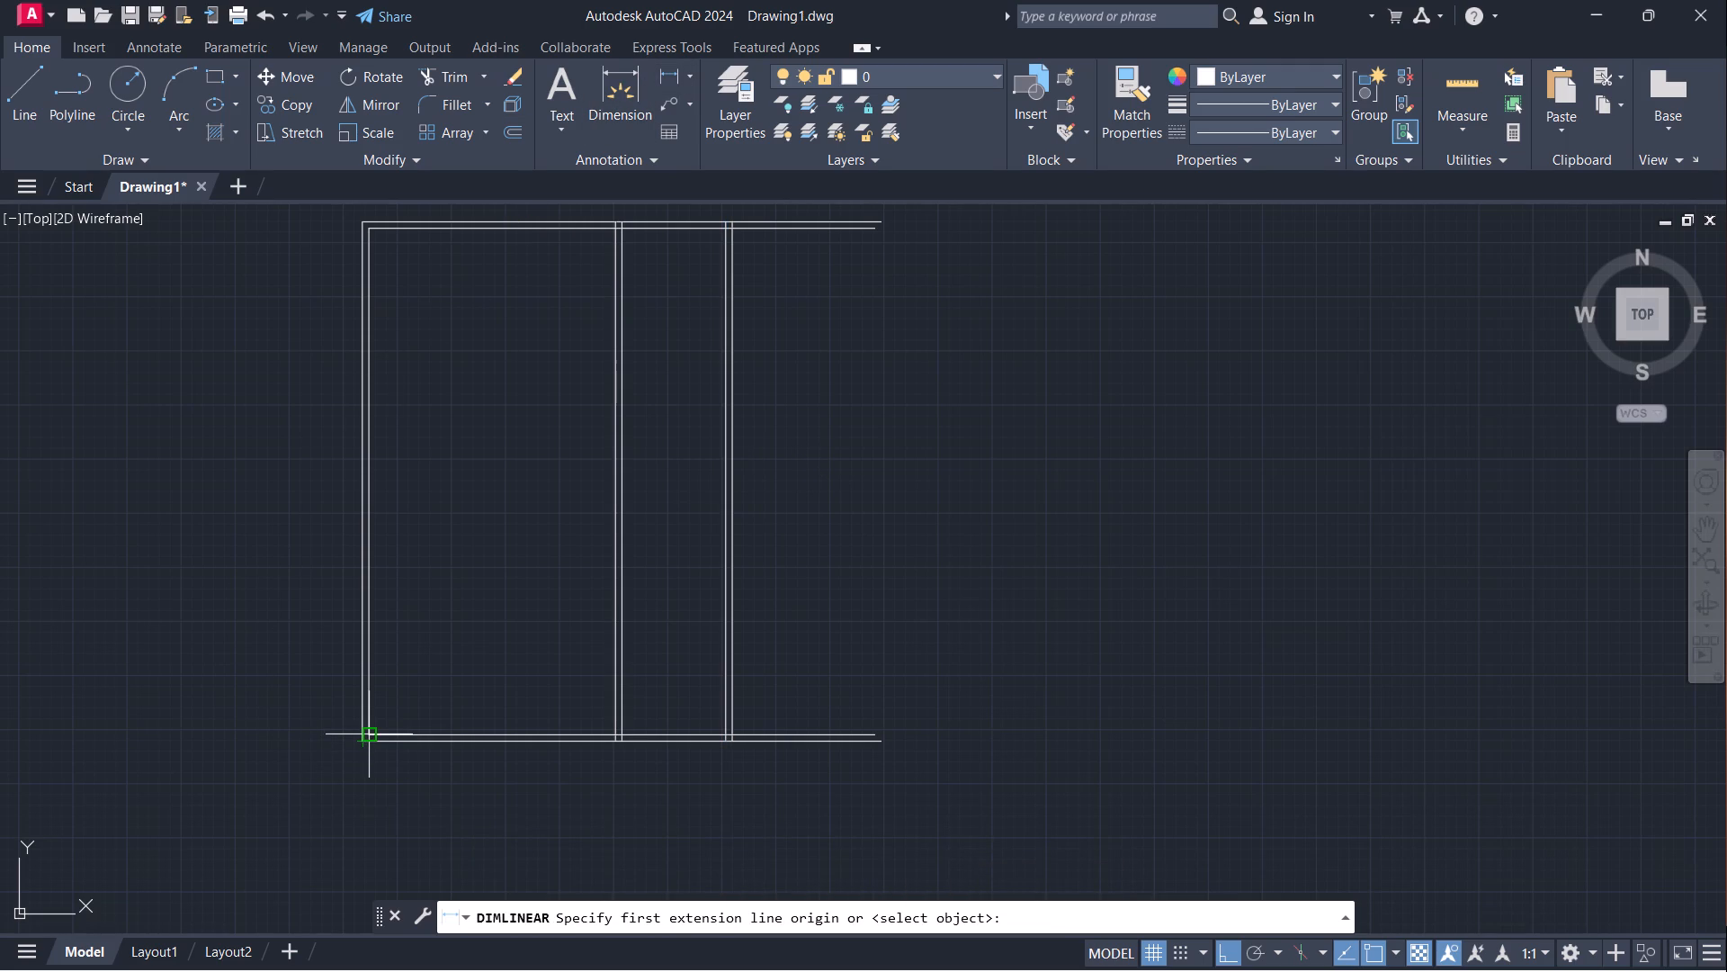
{"action": "scroll", "coordinate": [379, 727], "scroll_direction": "up", "scroll_amount": 3}
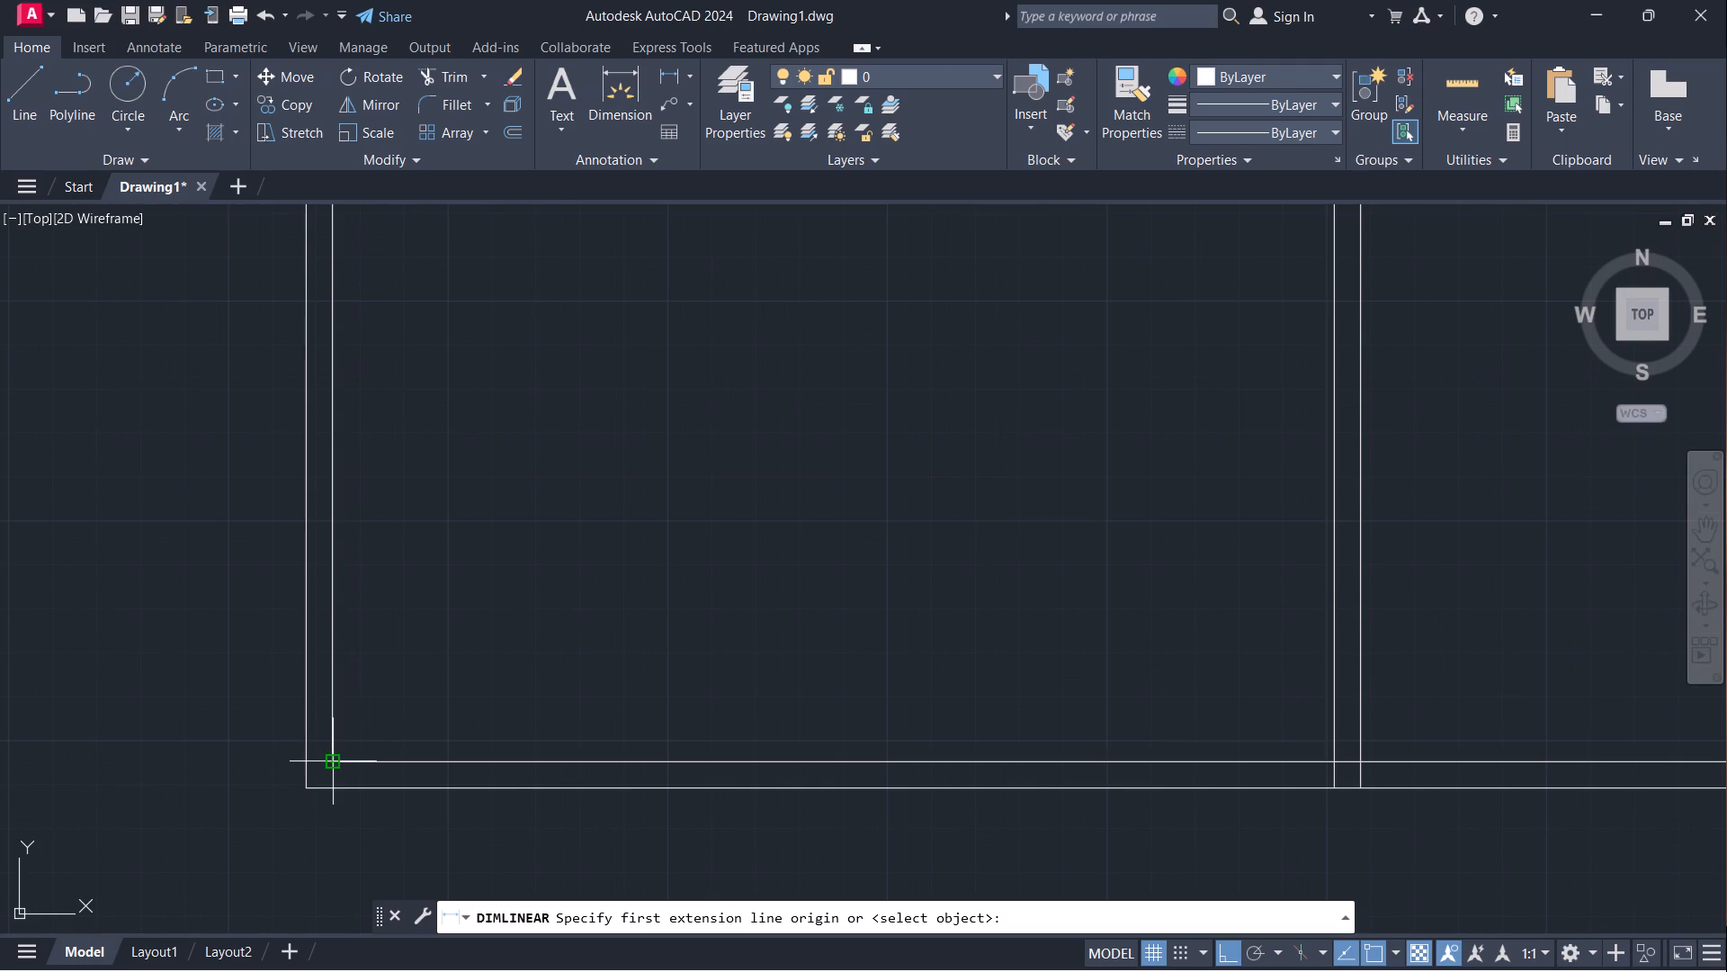
{"action": "left_click", "coordinate": [330, 763]}
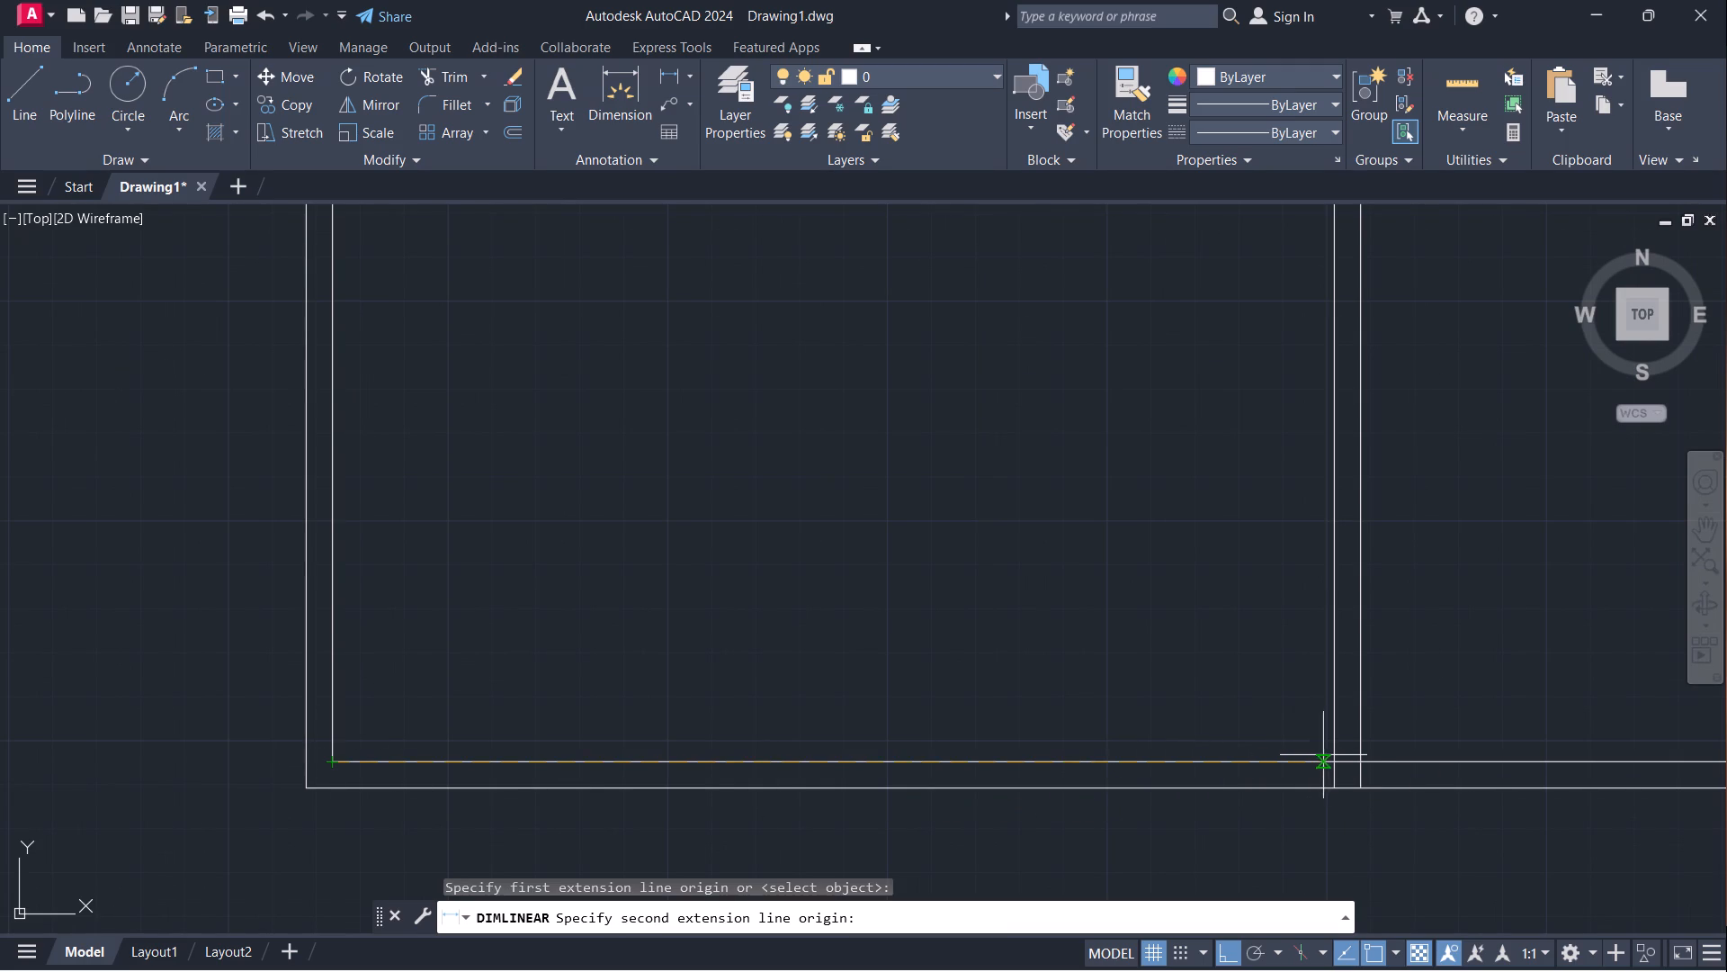
{"action": "left_click", "coordinate": [1333, 758]}
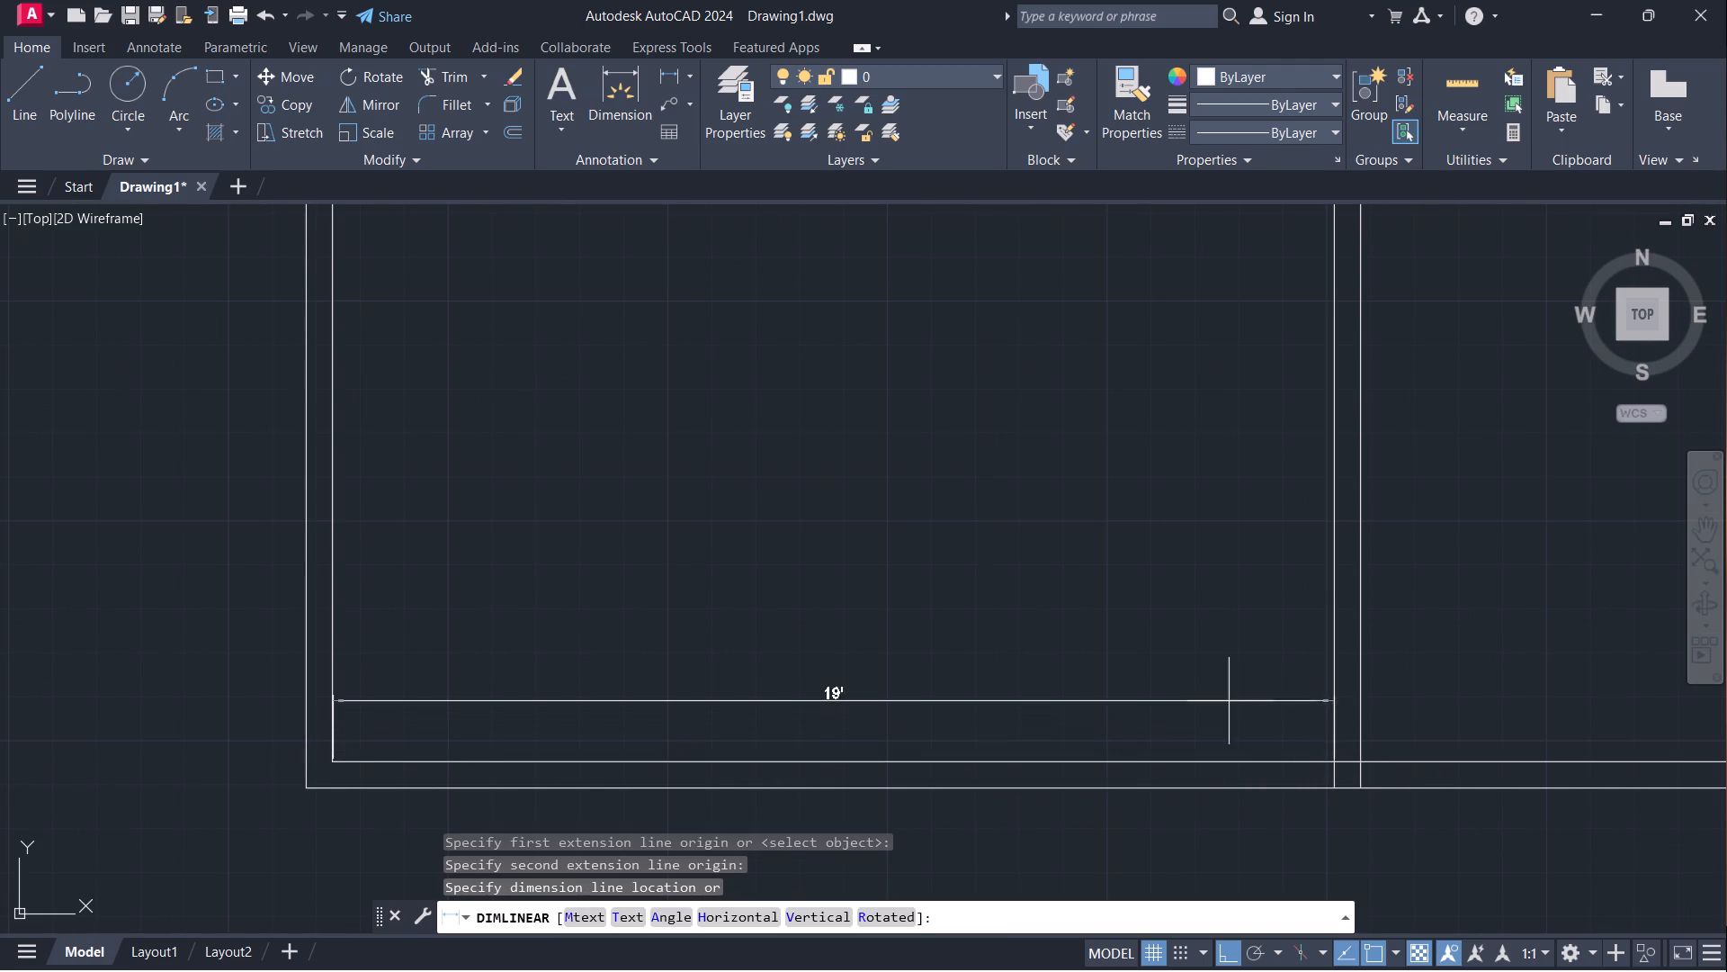
{"action": "scroll", "coordinate": [1096, 668], "scroll_direction": "up", "scroll_amount": 1}
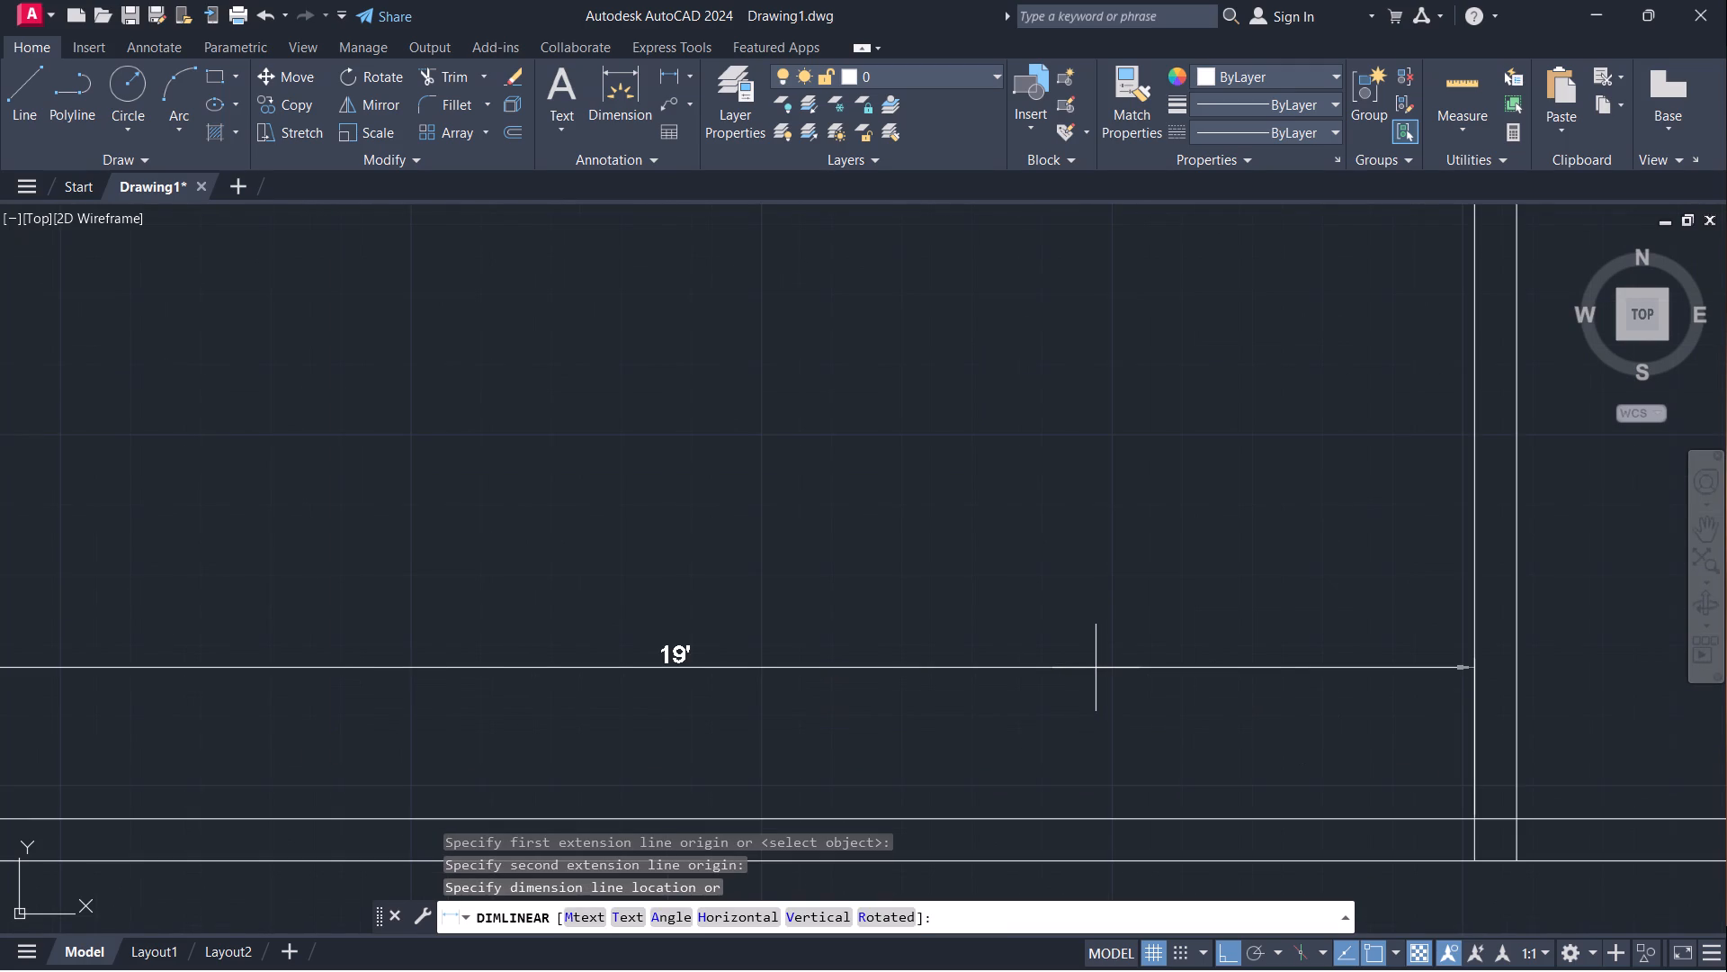
{"action": "scroll", "coordinate": [1096, 668], "scroll_direction": "down", "scroll_amount": 2}
{"action": "key", "text": "Escape"}
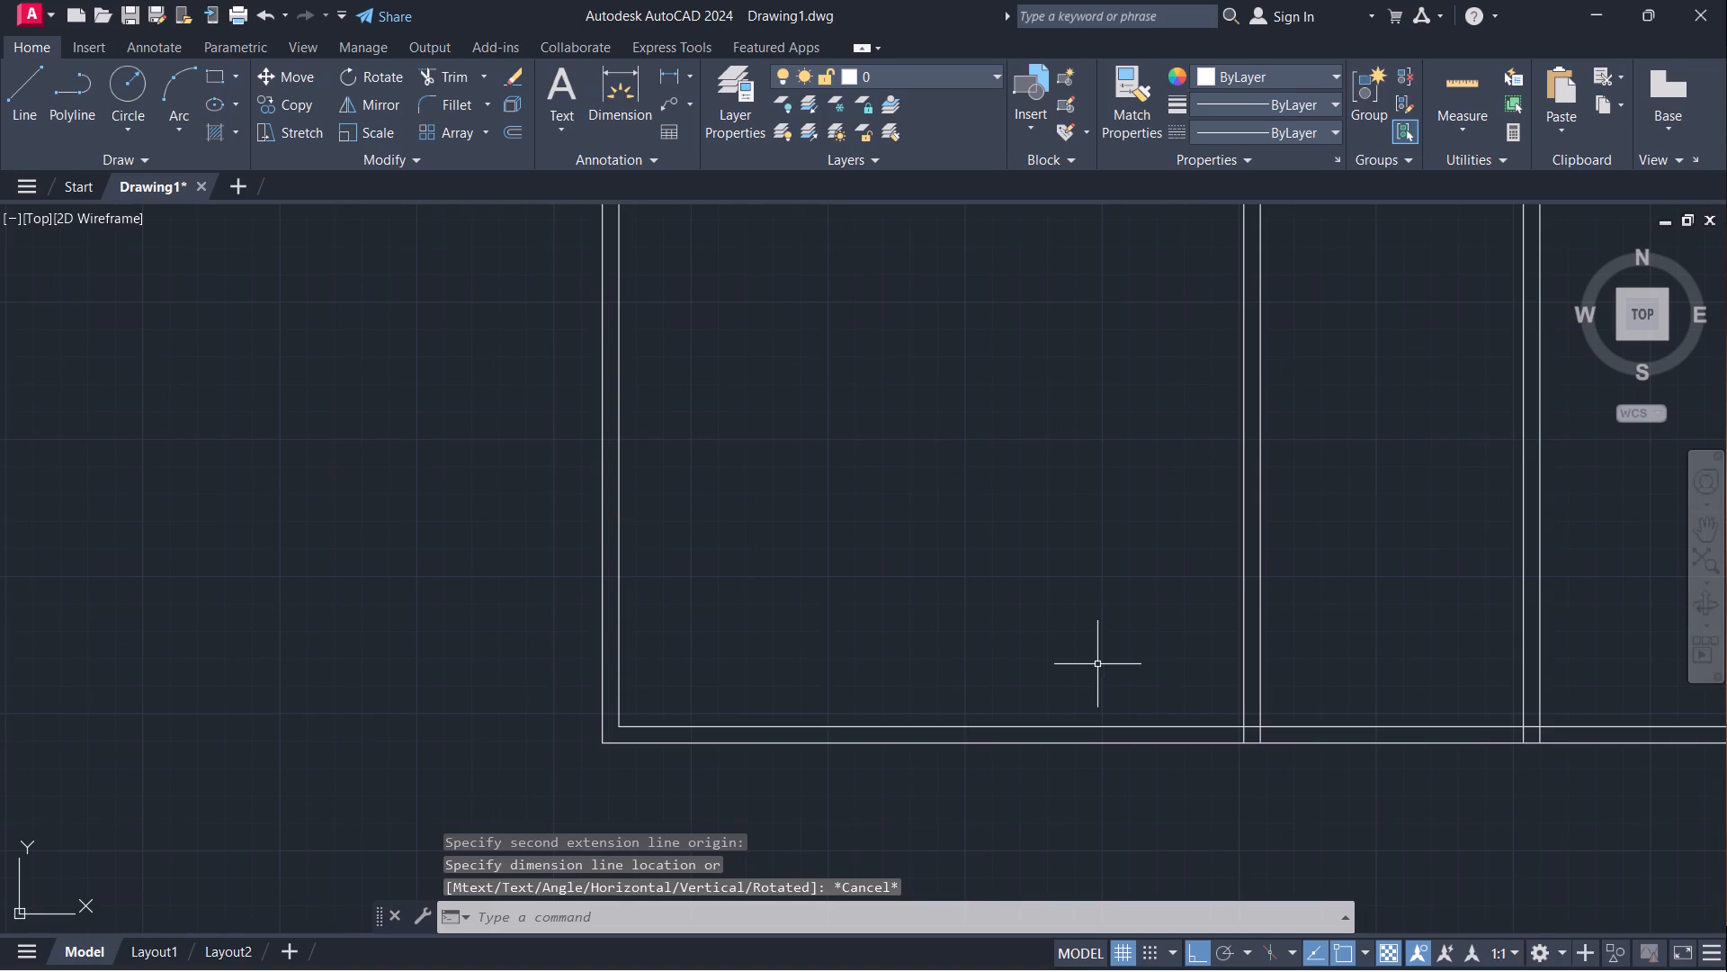
Erase the four vertical lines of both interior partition walls.
{"action": "scroll", "coordinate": [1320, 586], "scroll_direction": "down", "scroll_amount": 2}
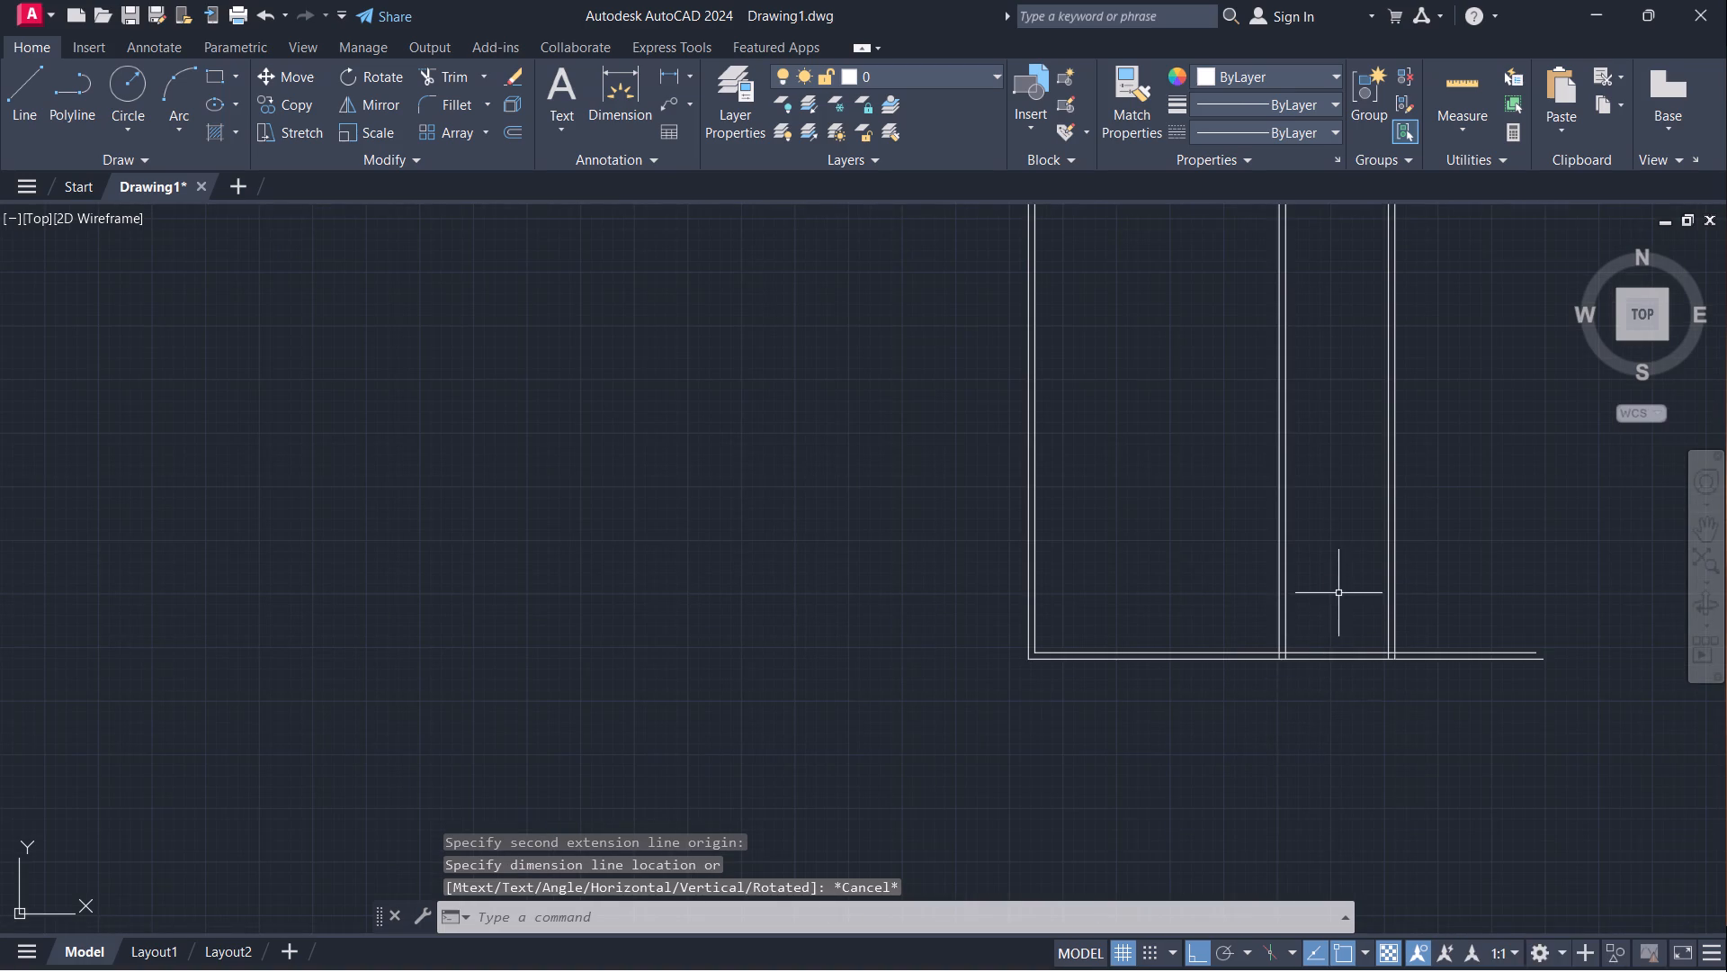
{"action": "middle_click_drag", "start_coordinate": [1338, 593], "coordinate": [1069, 661]}
{"action": "left_click_drag", "start_coordinate": [891, 566], "coordinate": [1309, 557]}
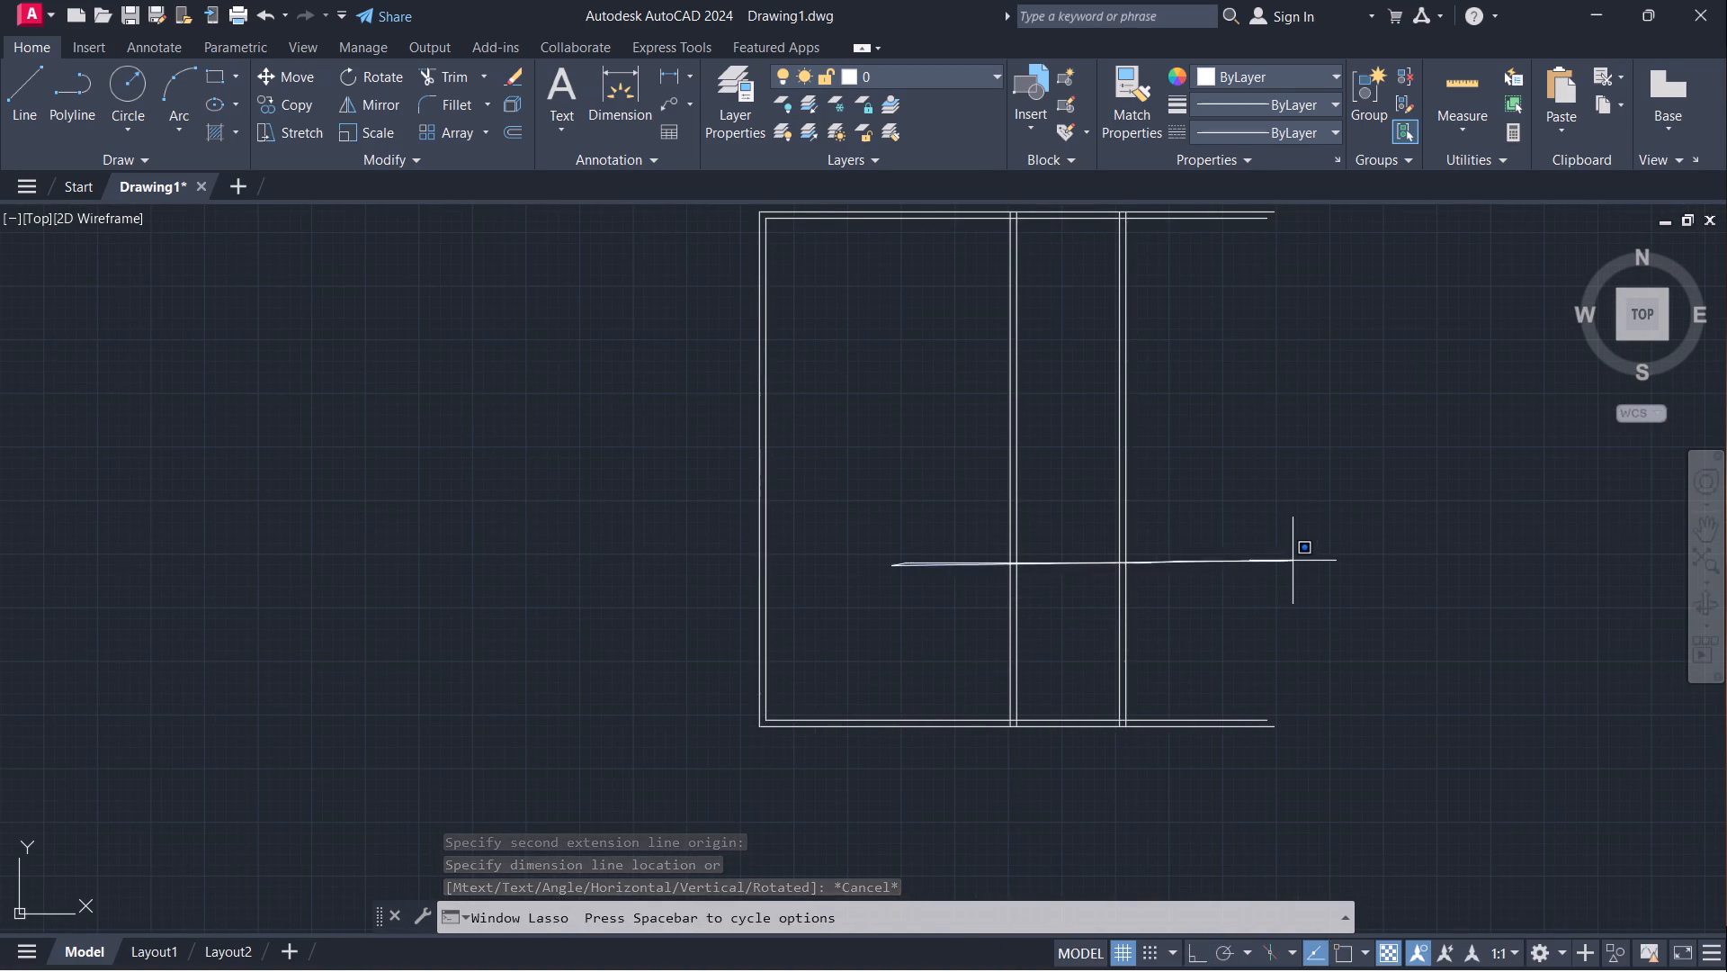
{"action": "left_click_drag", "start_coordinate": [1309, 557], "coordinate": [1316, 556]}
{"action": "left_click_drag", "start_coordinate": [1250, 550], "coordinate": [895, 590]}
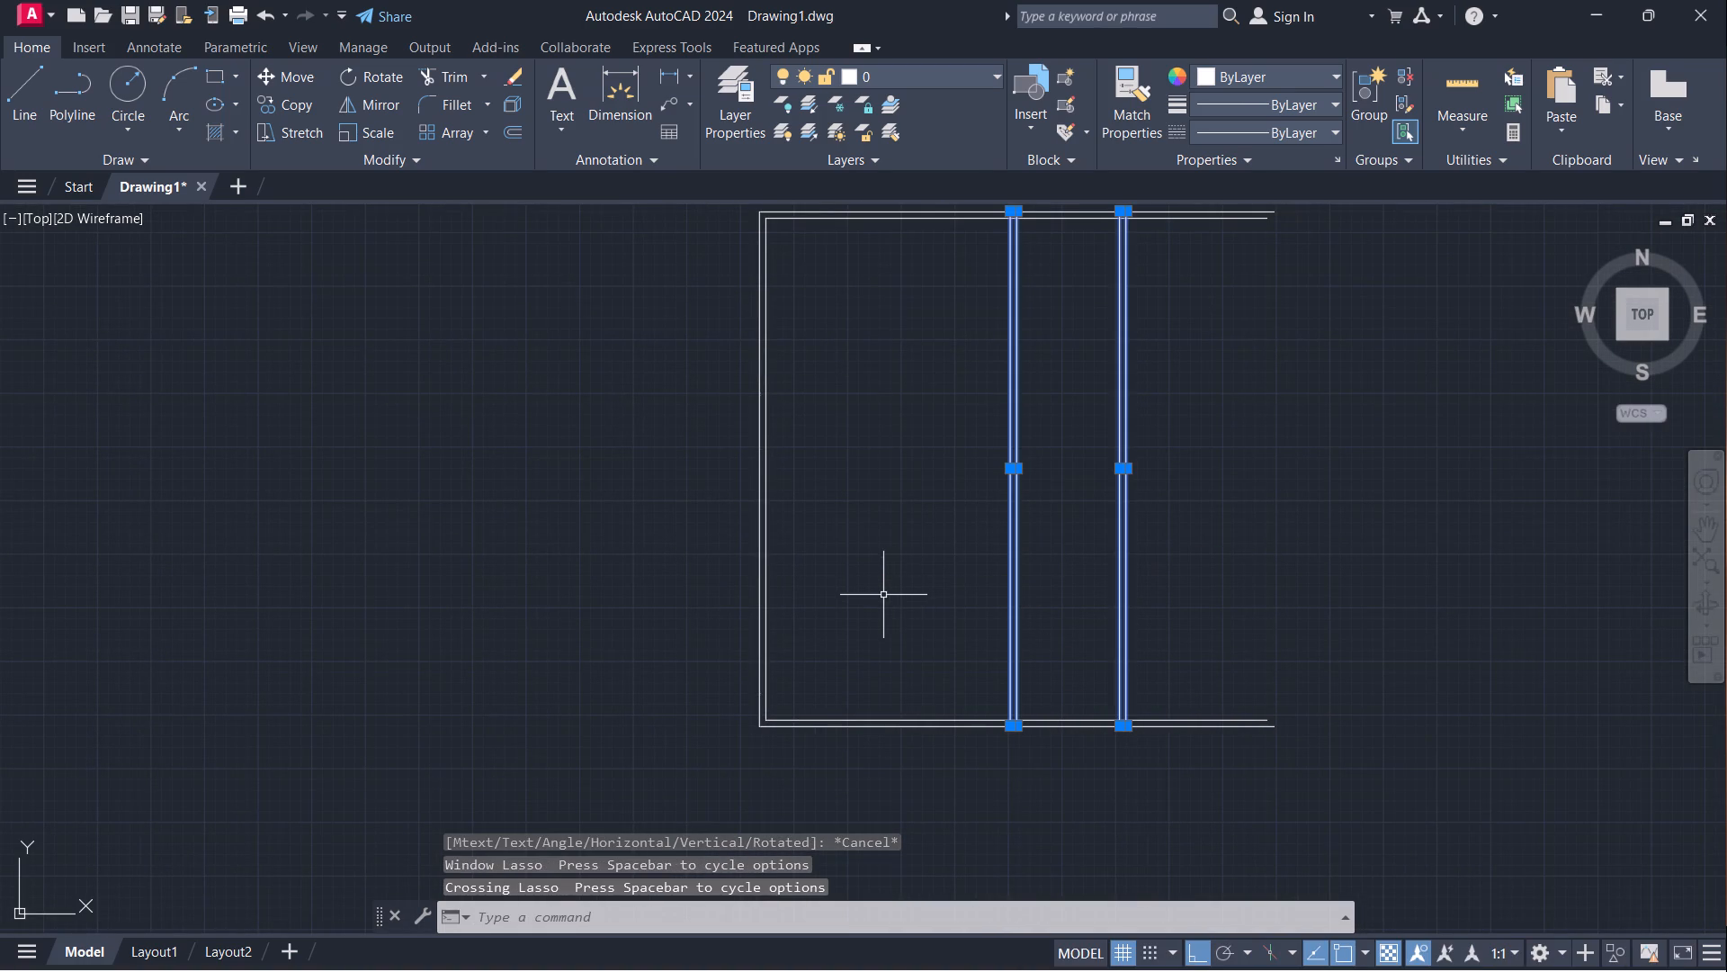
{"action": "key", "text": "e"}
{"action": "key", "text": "Return"}
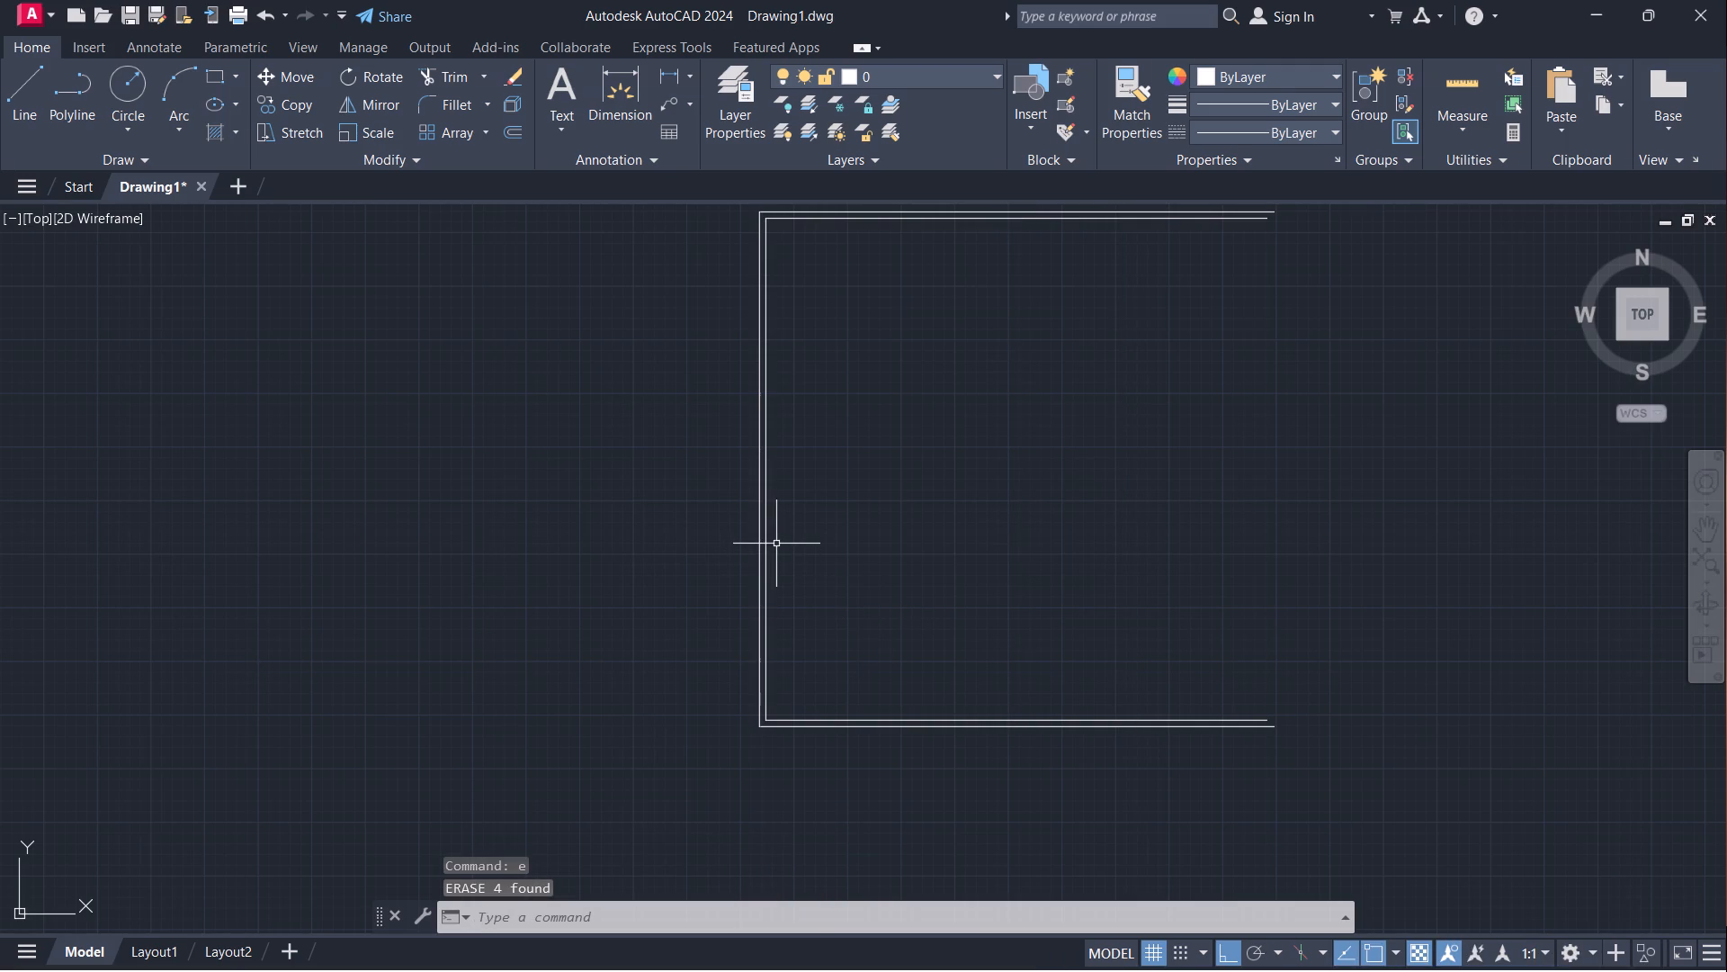
Offset the left wall's inner face line 20' to the right and finish offsetting.
{"action": "left_click", "coordinate": [766, 541]}
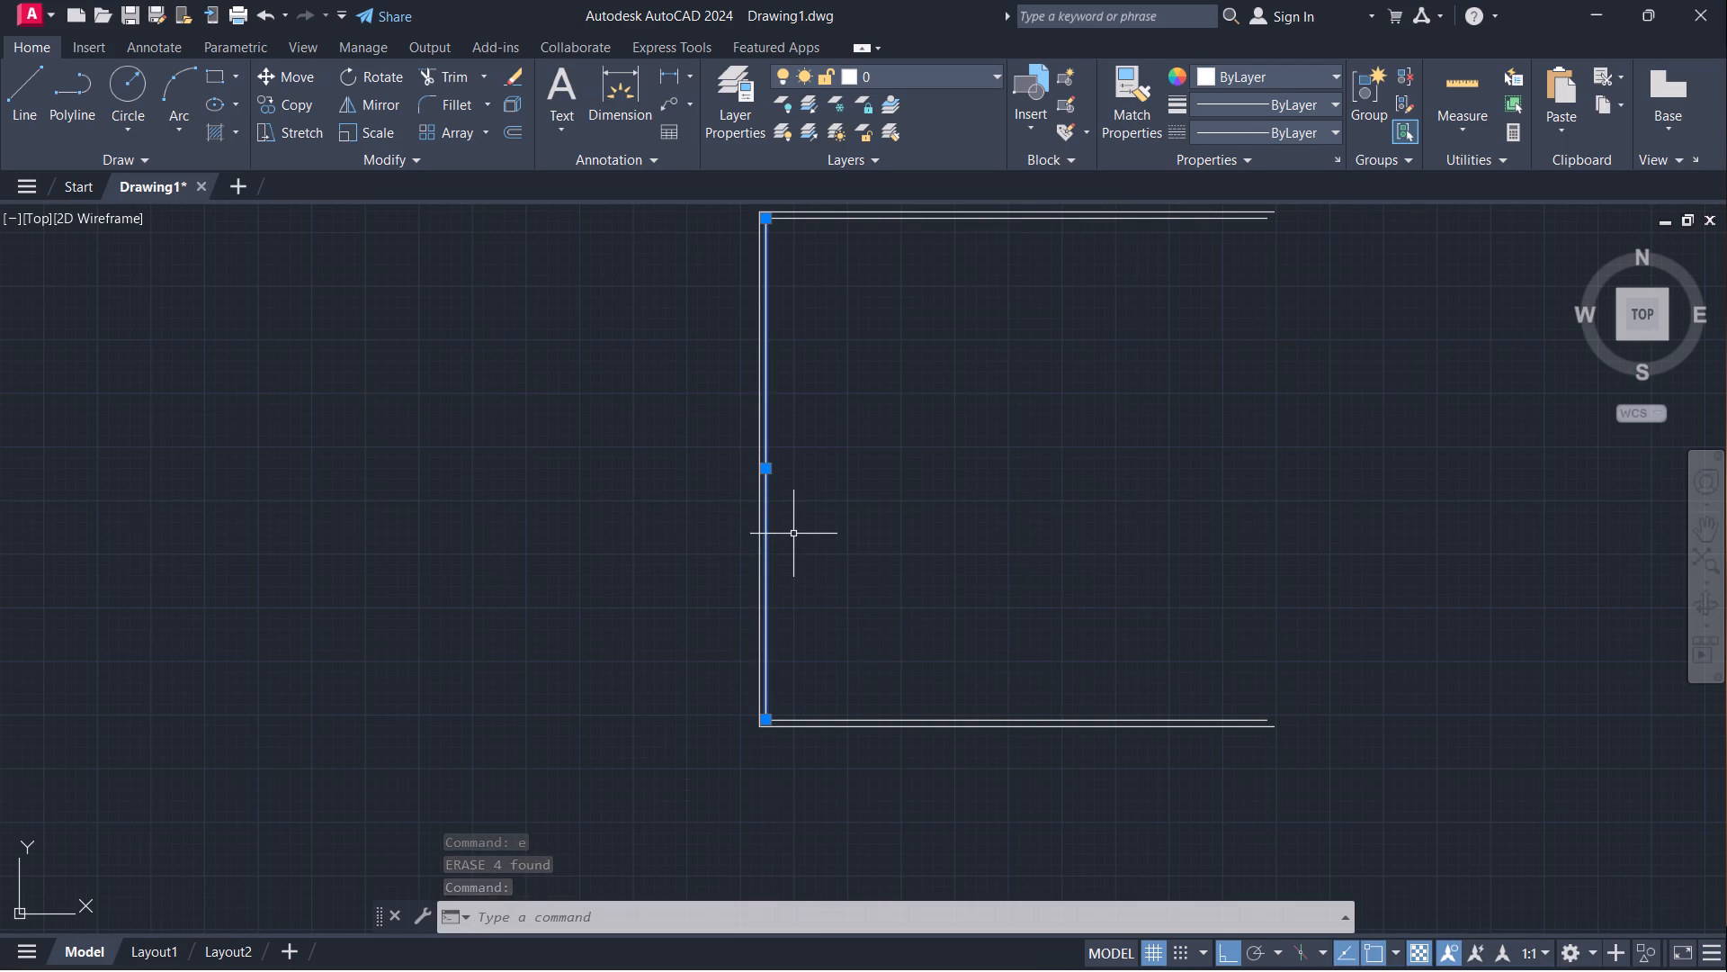
{"action": "key", "text": "o"}
{"action": "key", "text": "Return"}
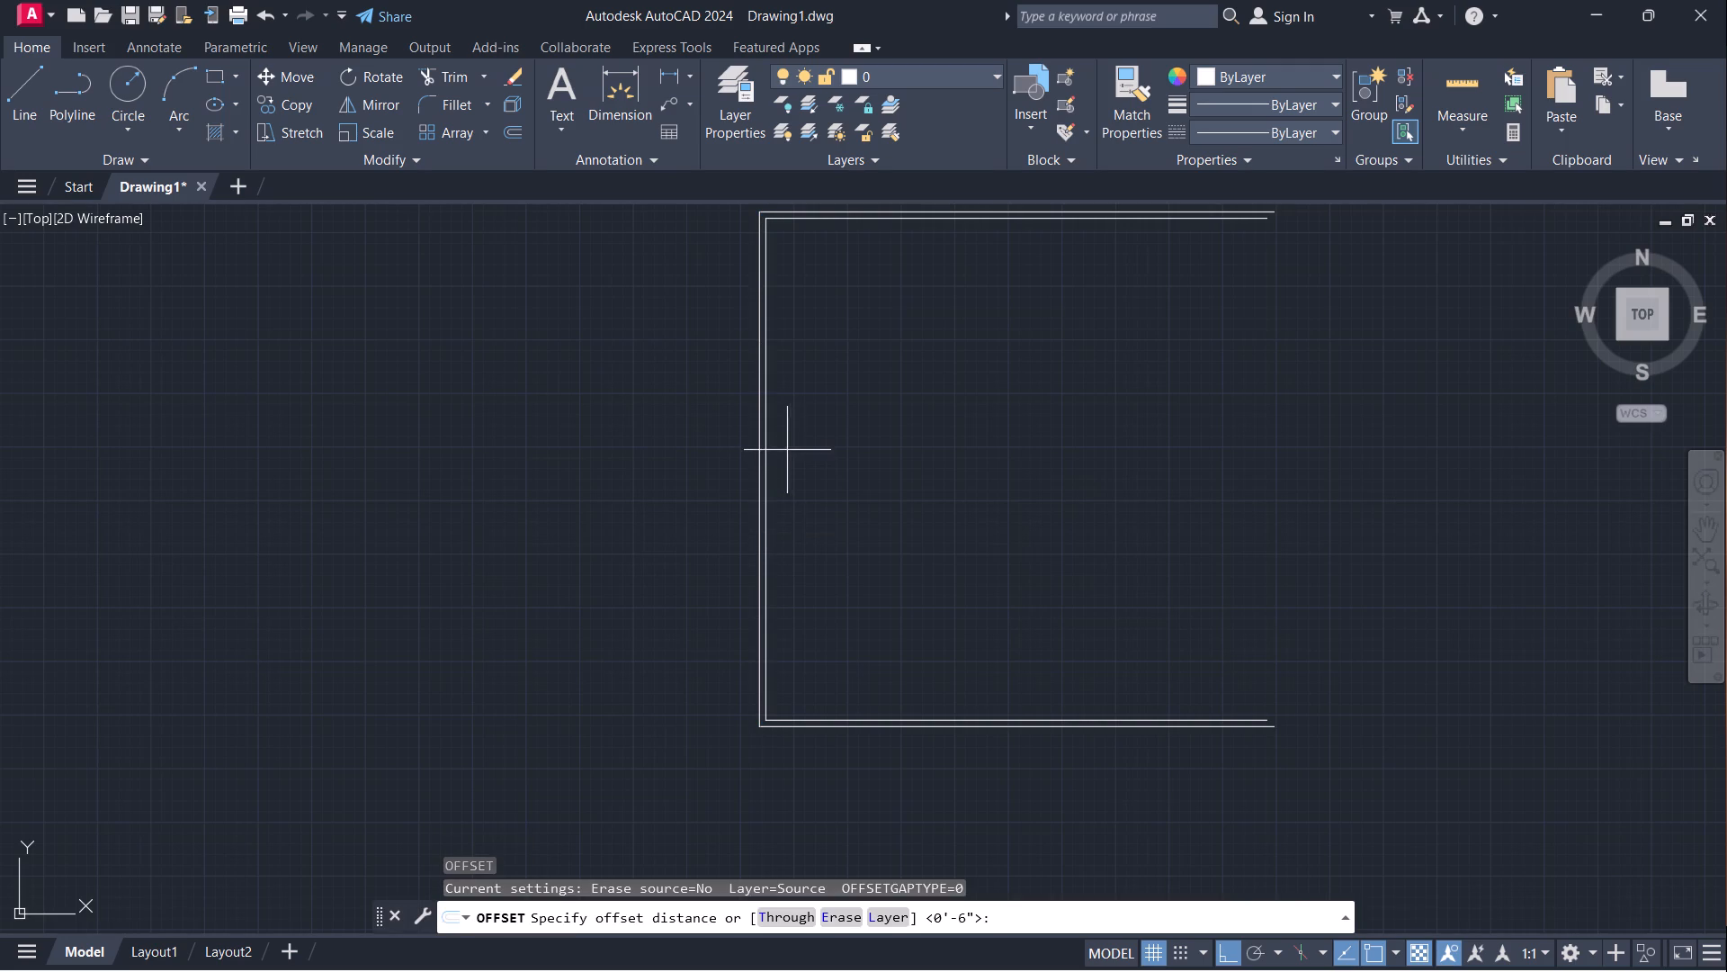
{"action": "left_click_drag", "start_coordinate": [766, 452], "coordinate": [796, 454]}
{"action": "type", "text": "20'"}
{"action": "key", "text": "Return"}
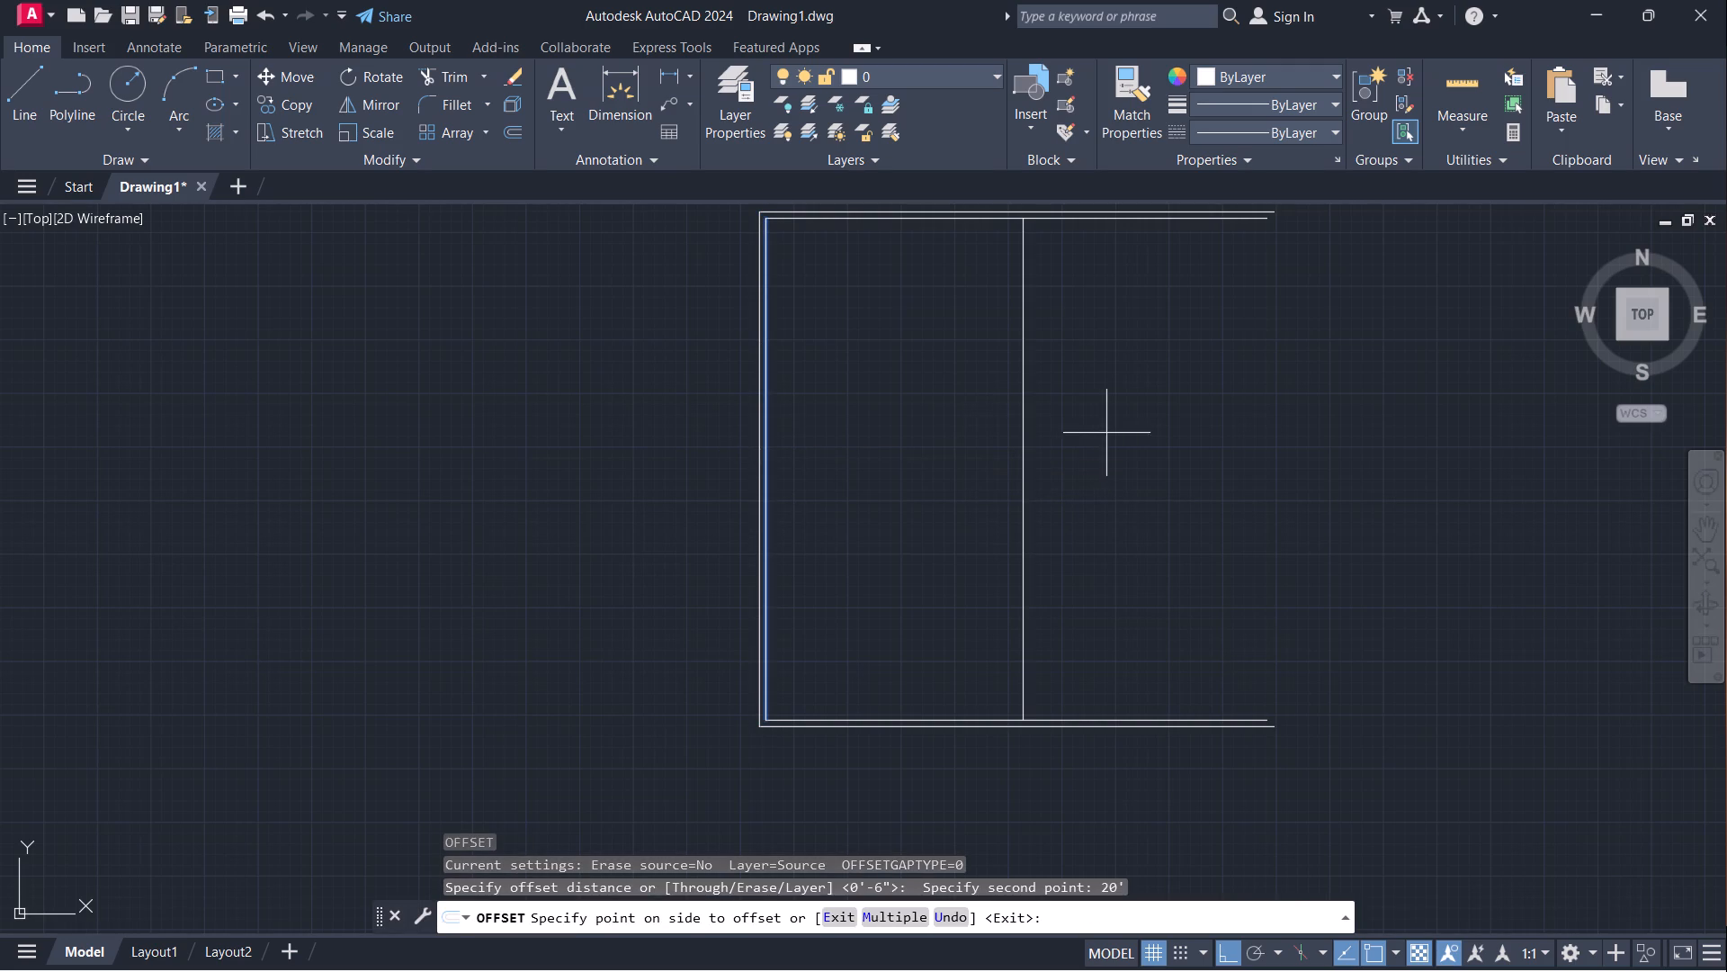
{"action": "left_click", "coordinate": [1106, 433]}
{"action": "key", "text": "Escape"}
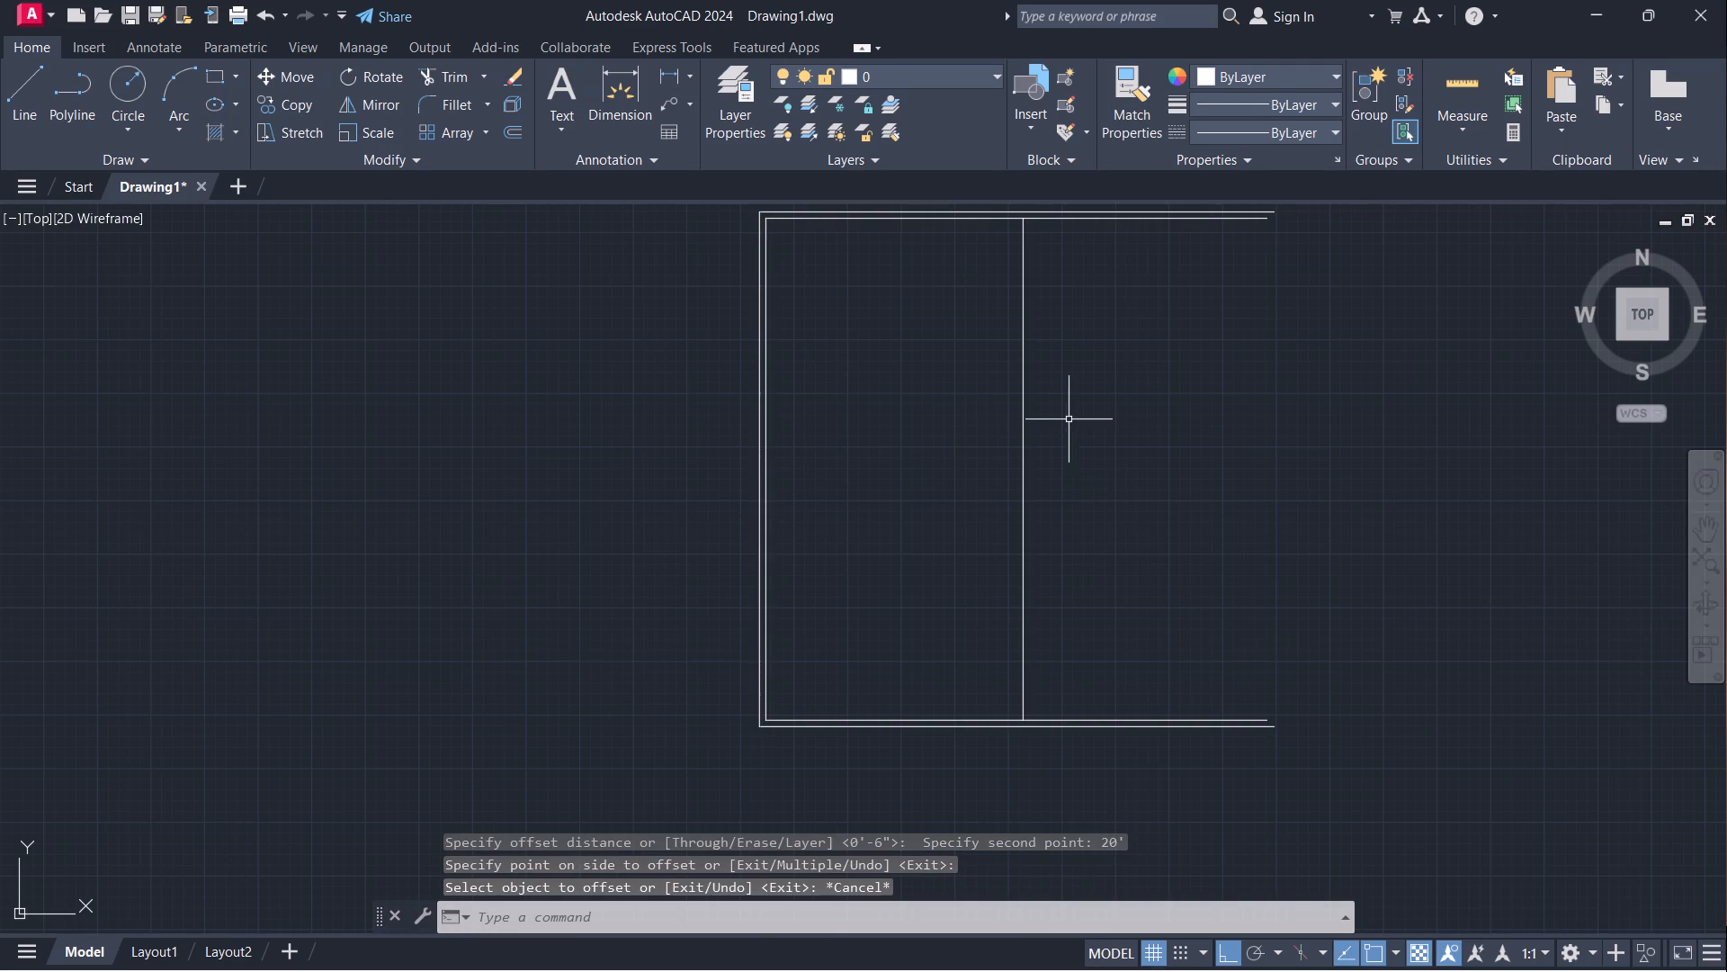
Extend the new vertical line at both ends to the outer lines of the bottom and top walls.
{"action": "type", "text": "ex"}
{"action": "key", "text": "Return"}
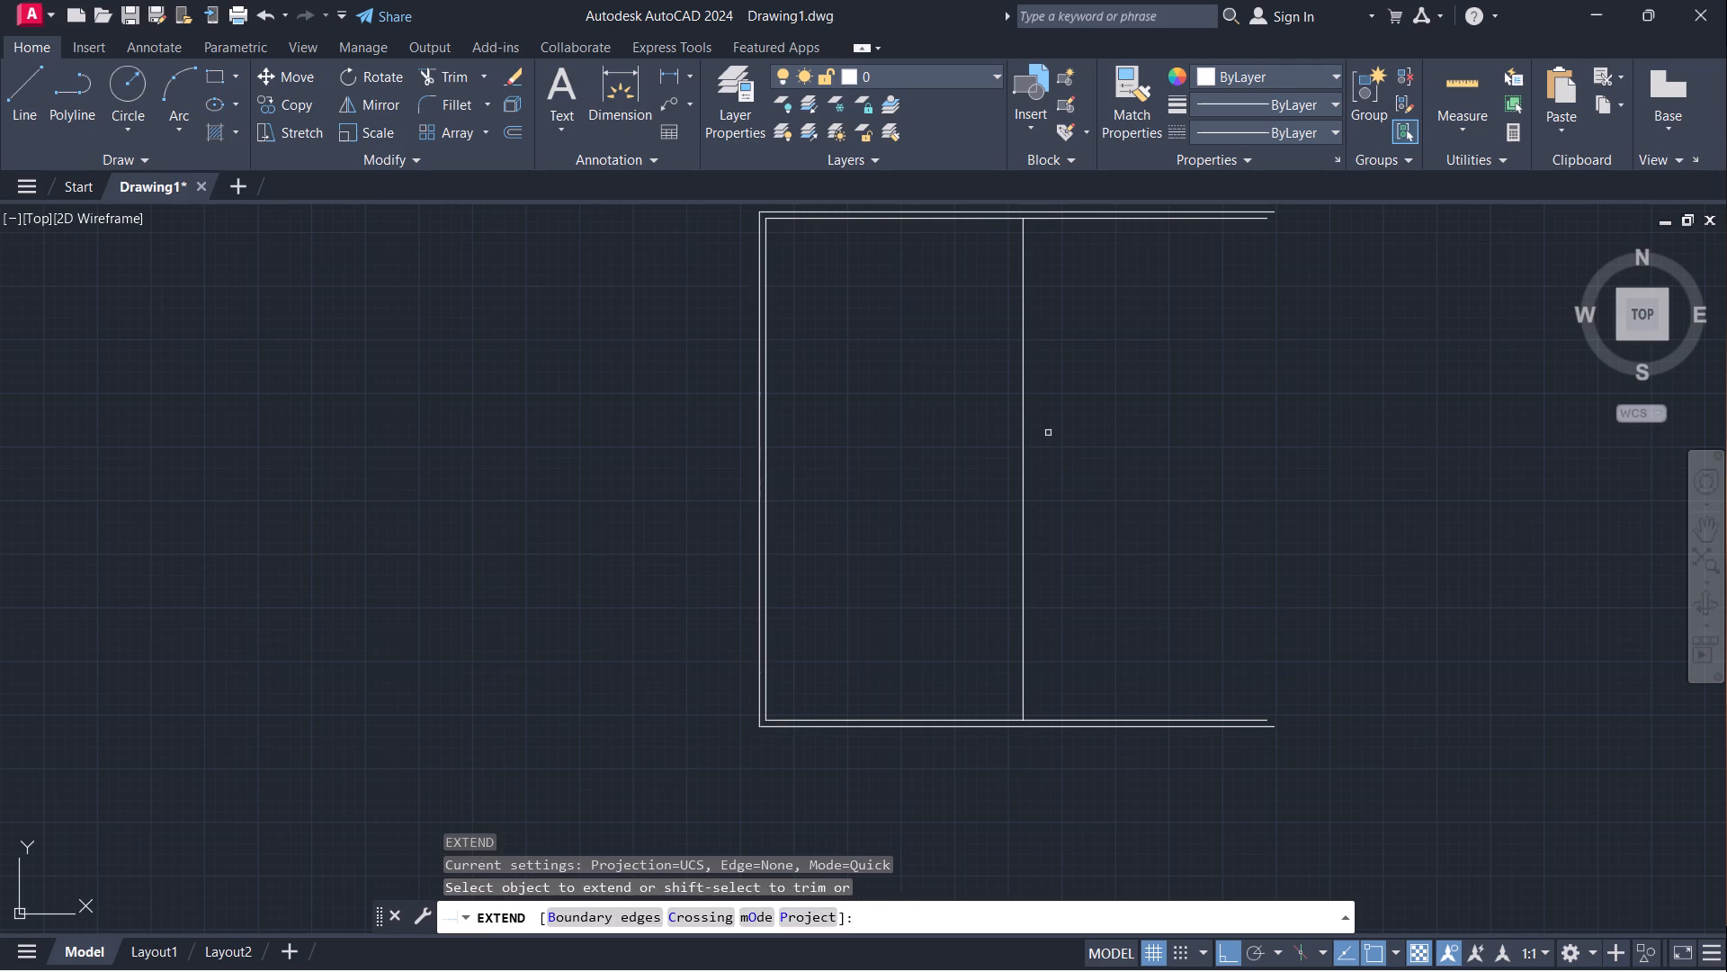
{"action": "left_click", "coordinate": [1020, 505]}
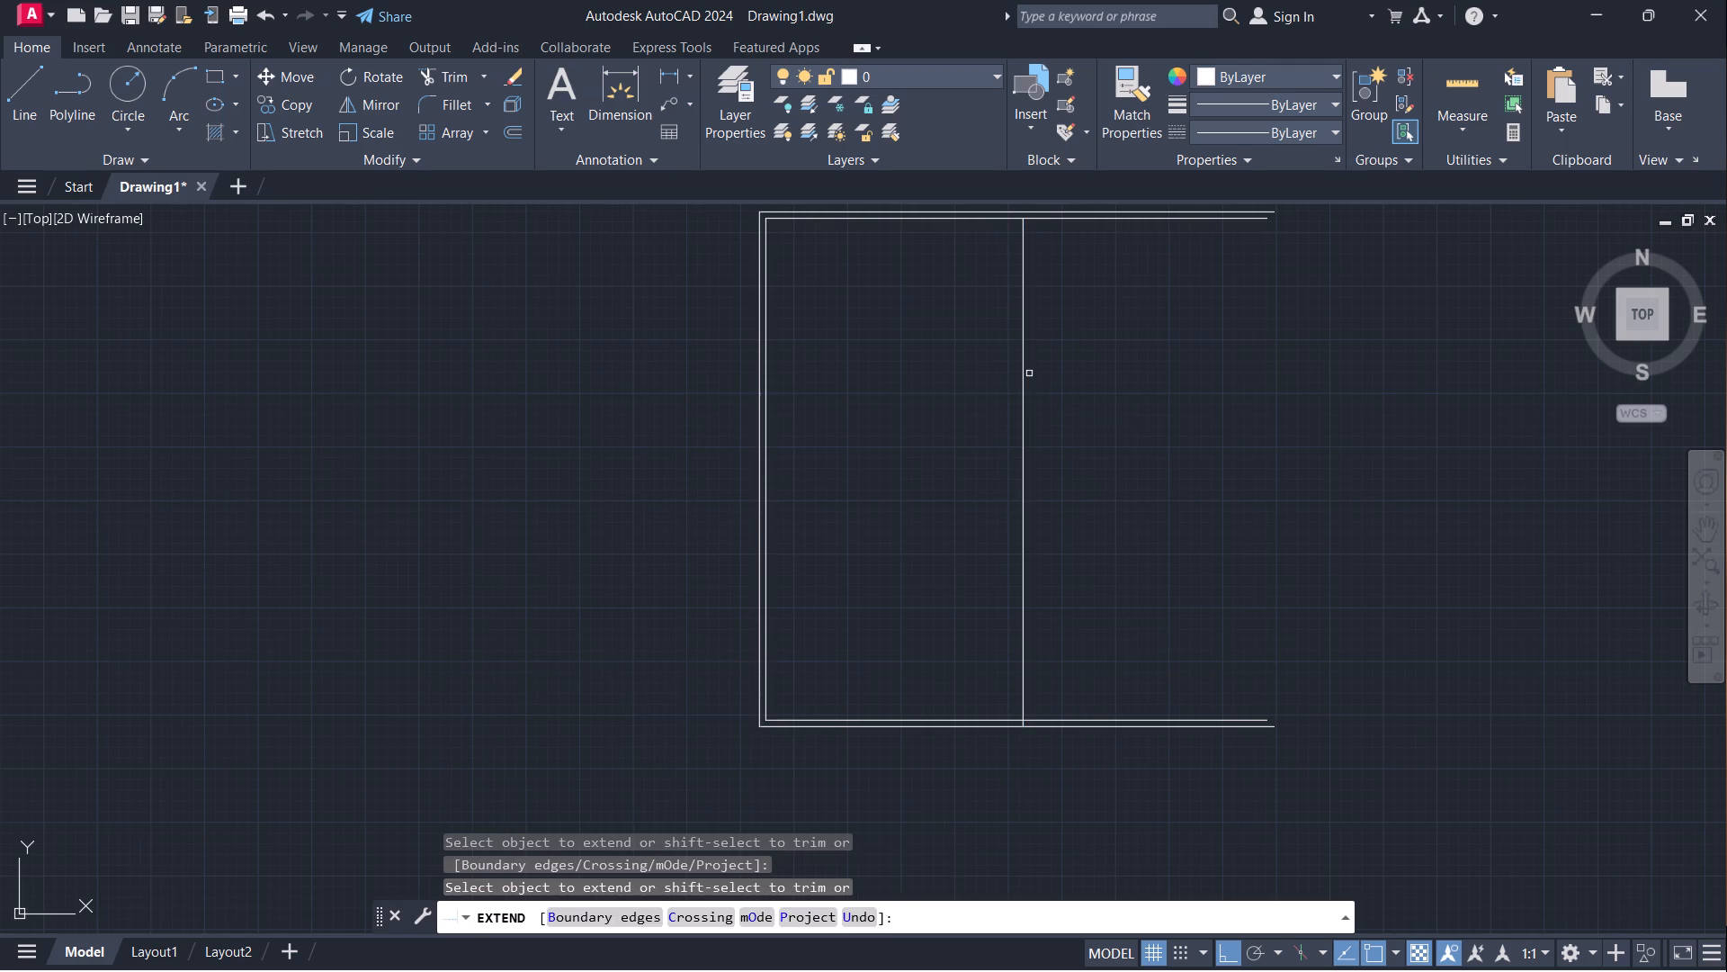
{"action": "left_click", "coordinate": [1022, 358]}
{"action": "key", "text": "Escape"}
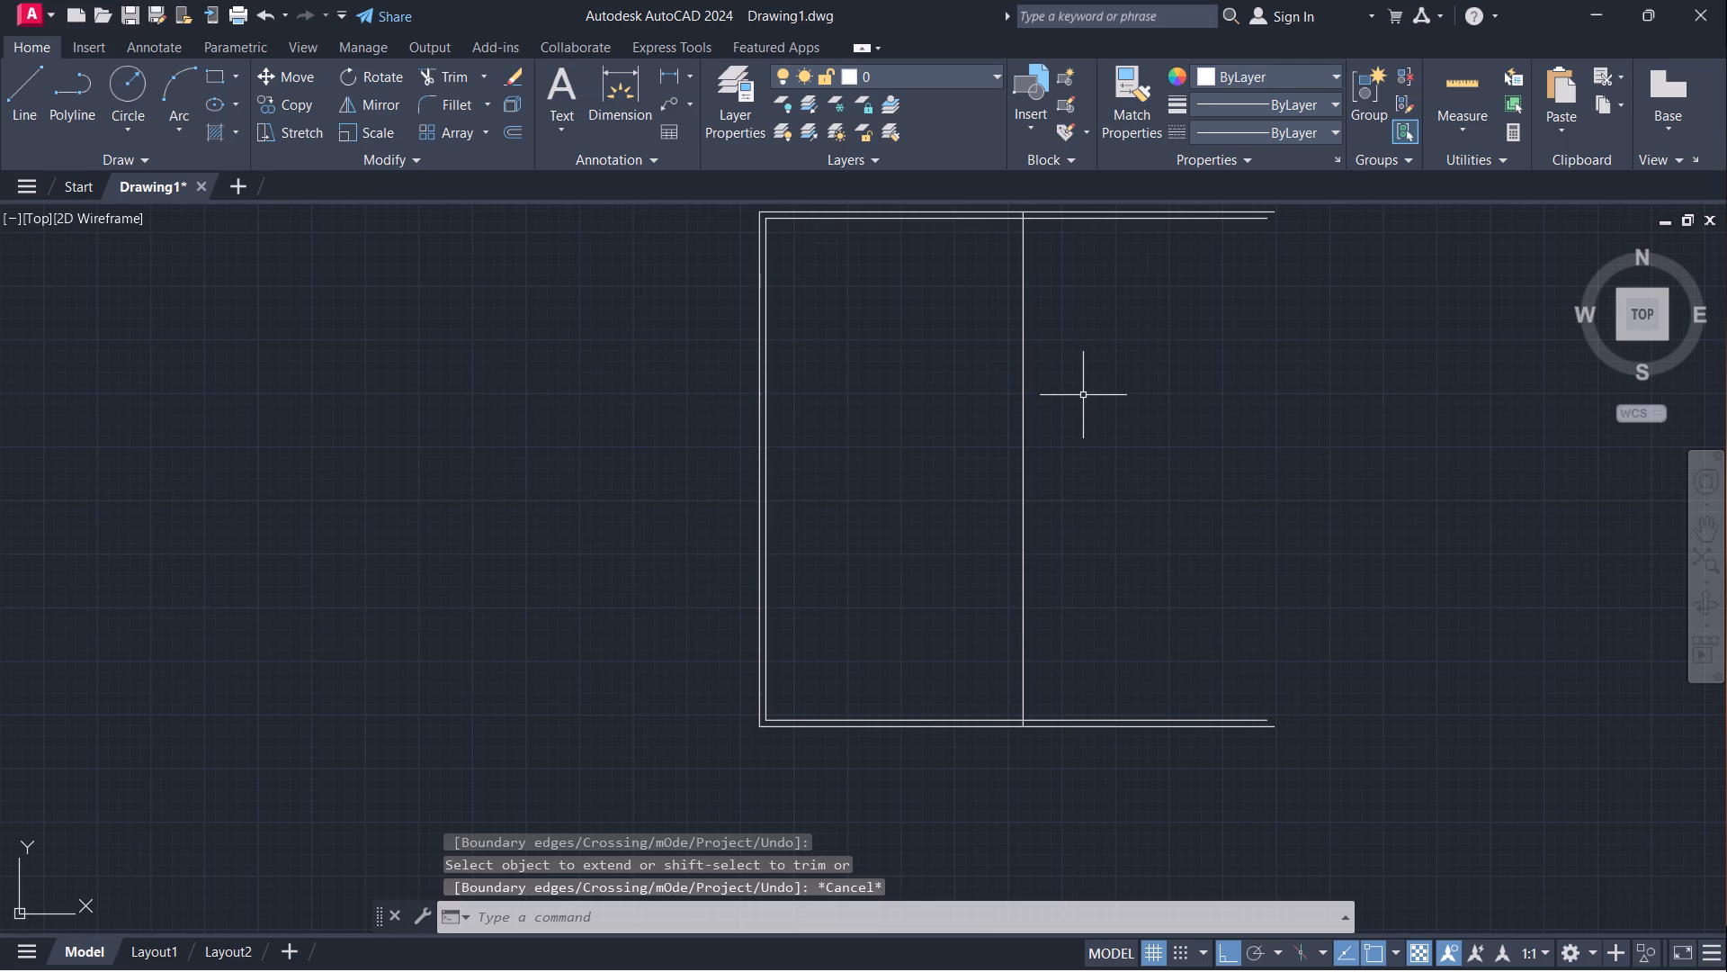
Offset the extended vertical line 6" to the right to form the first partition wall.
{"action": "middle_click_drag", "start_coordinate": [1078, 398], "coordinate": [960, 430]}
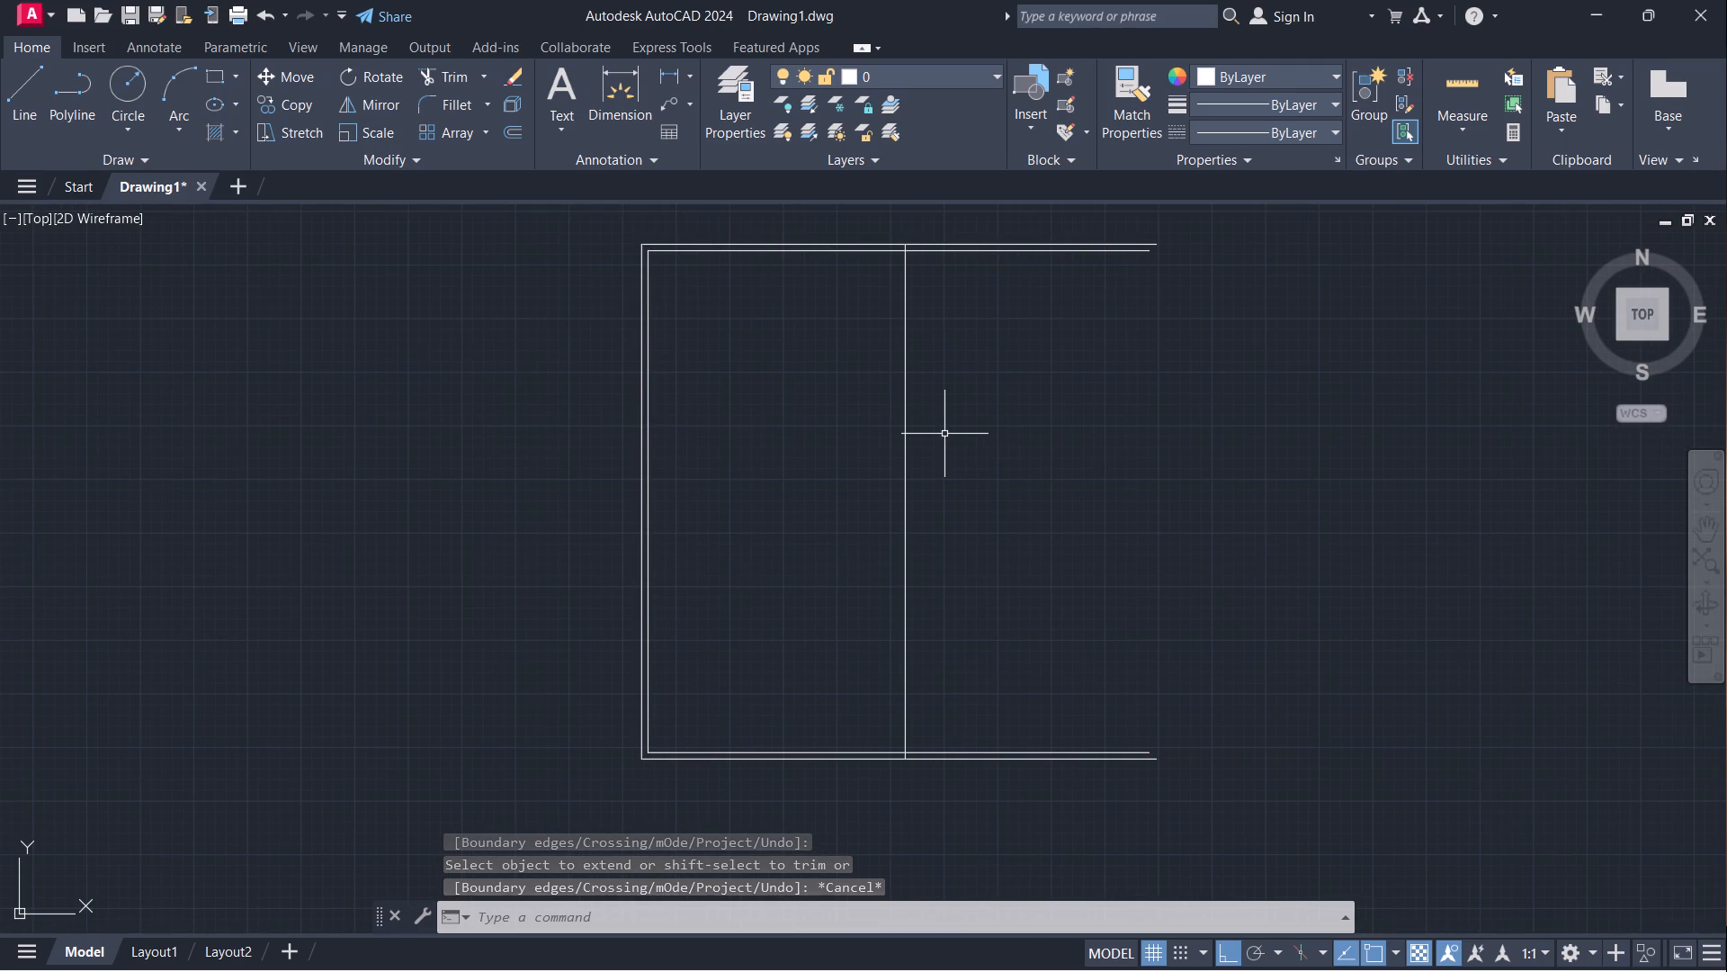
{"action": "left_click", "coordinate": [907, 402]}
{"action": "key", "text": "o"}
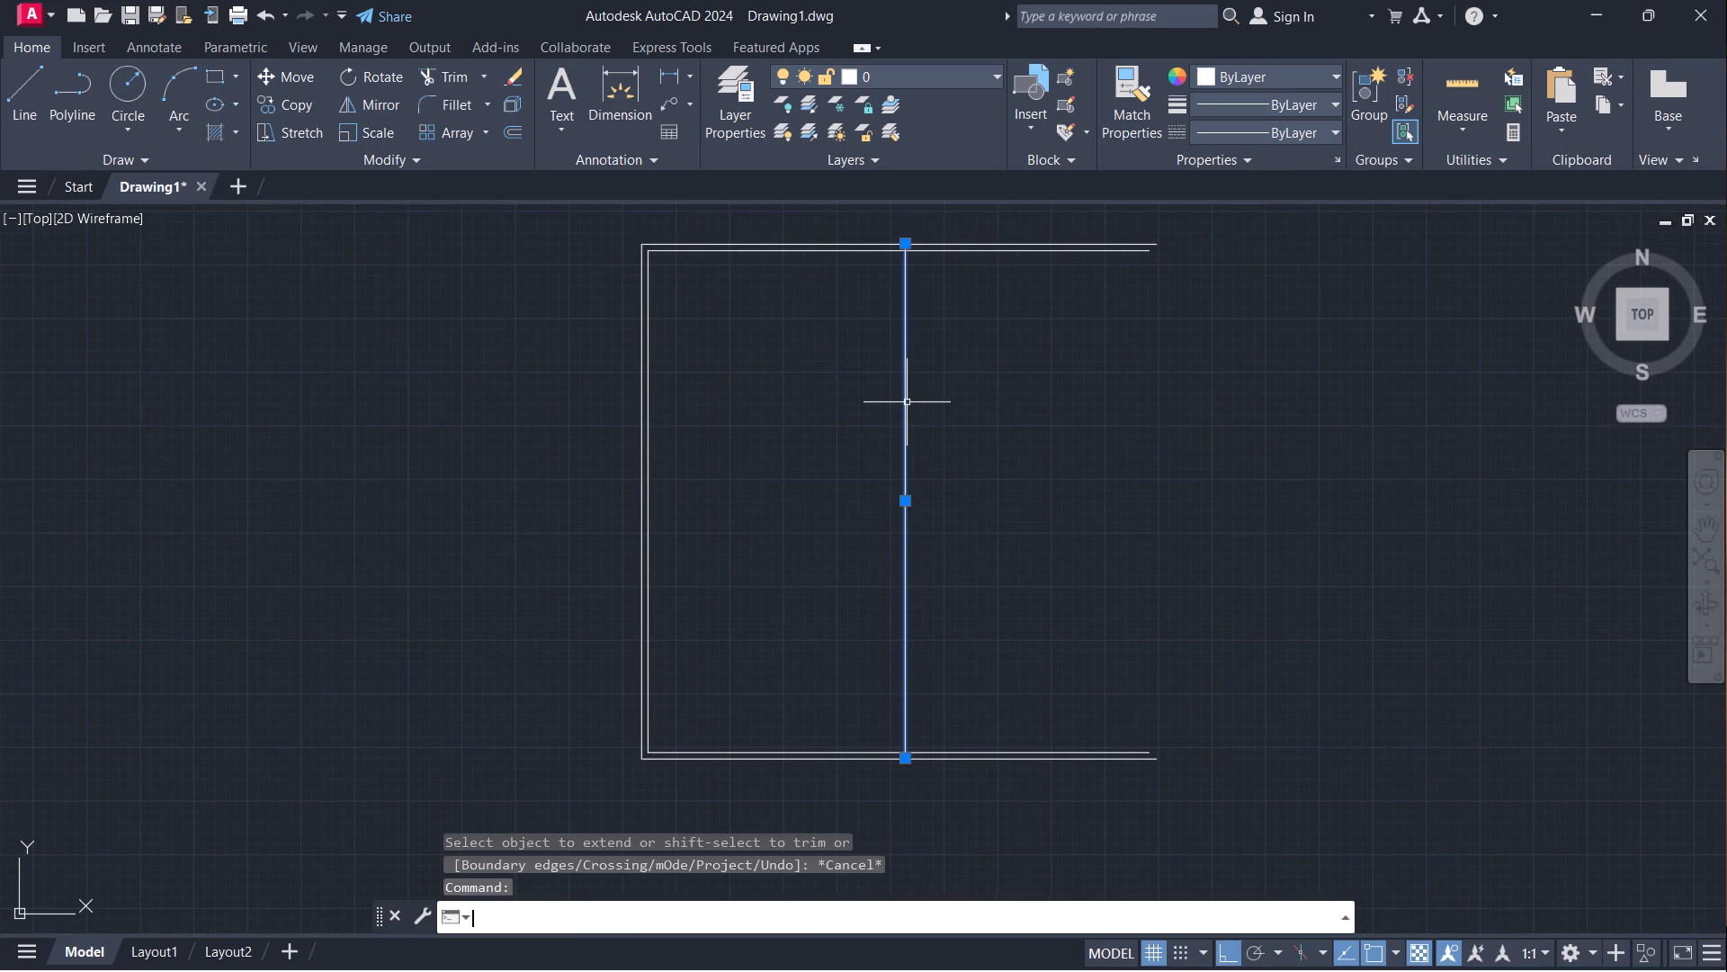
{"action": "key", "text": "Return"}
{"action": "left_click", "coordinate": [905, 478]}
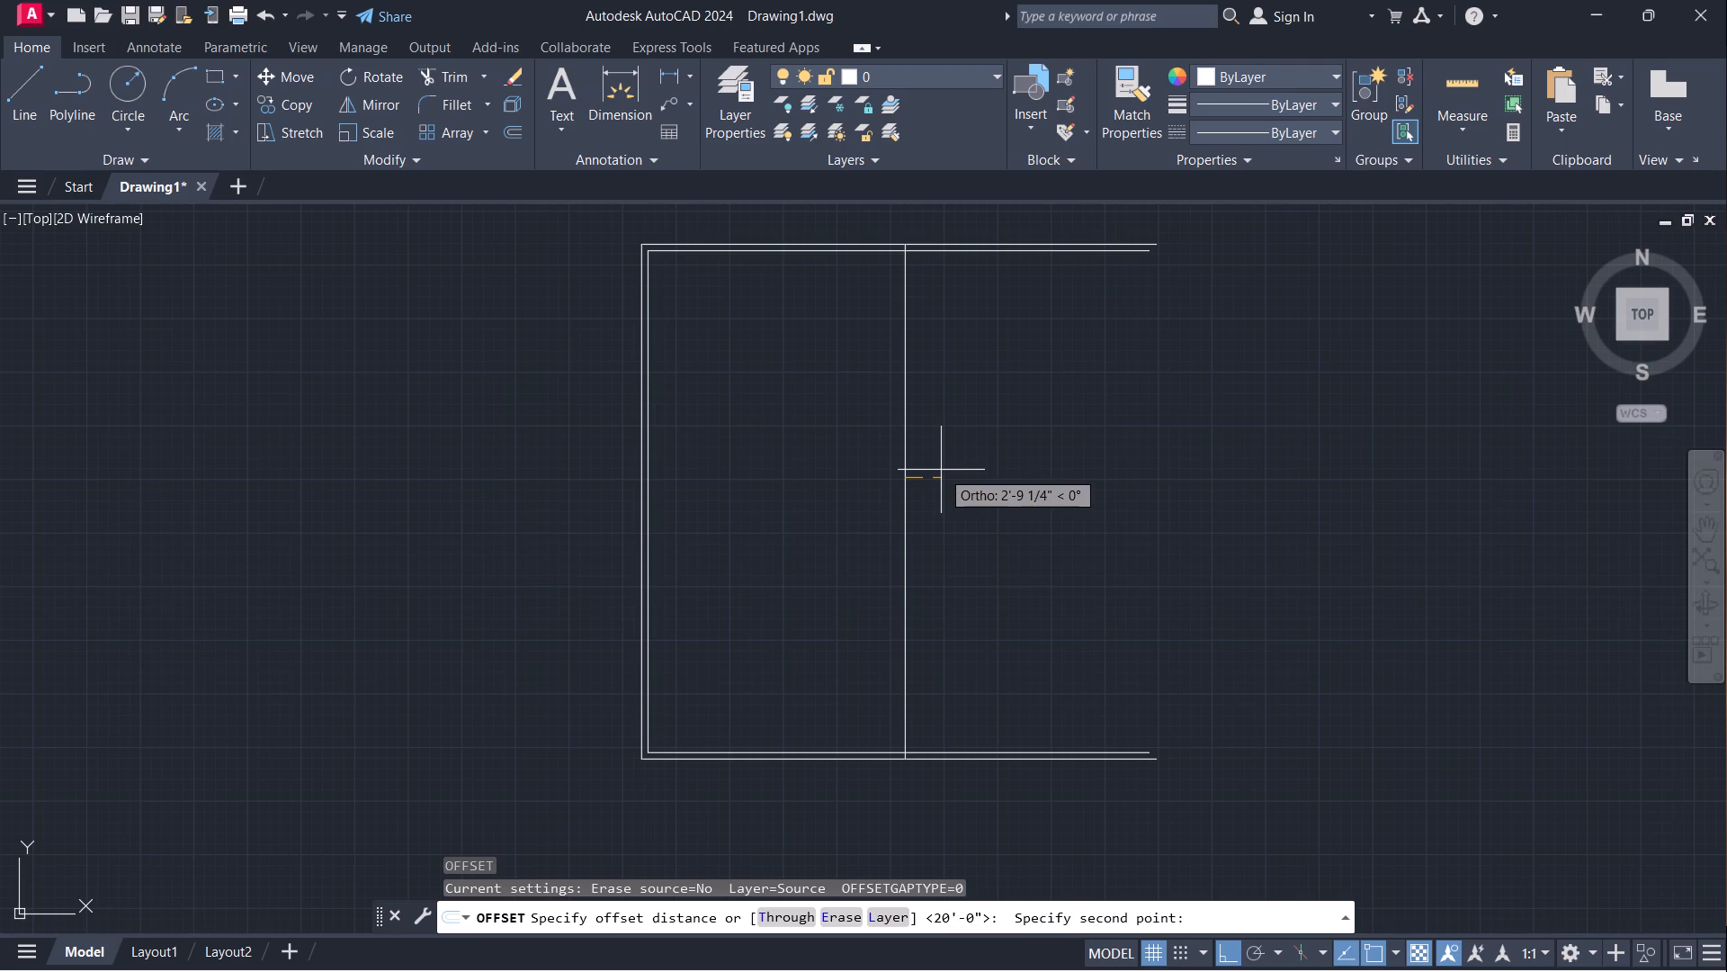
{"action": "key", "text": "6"}
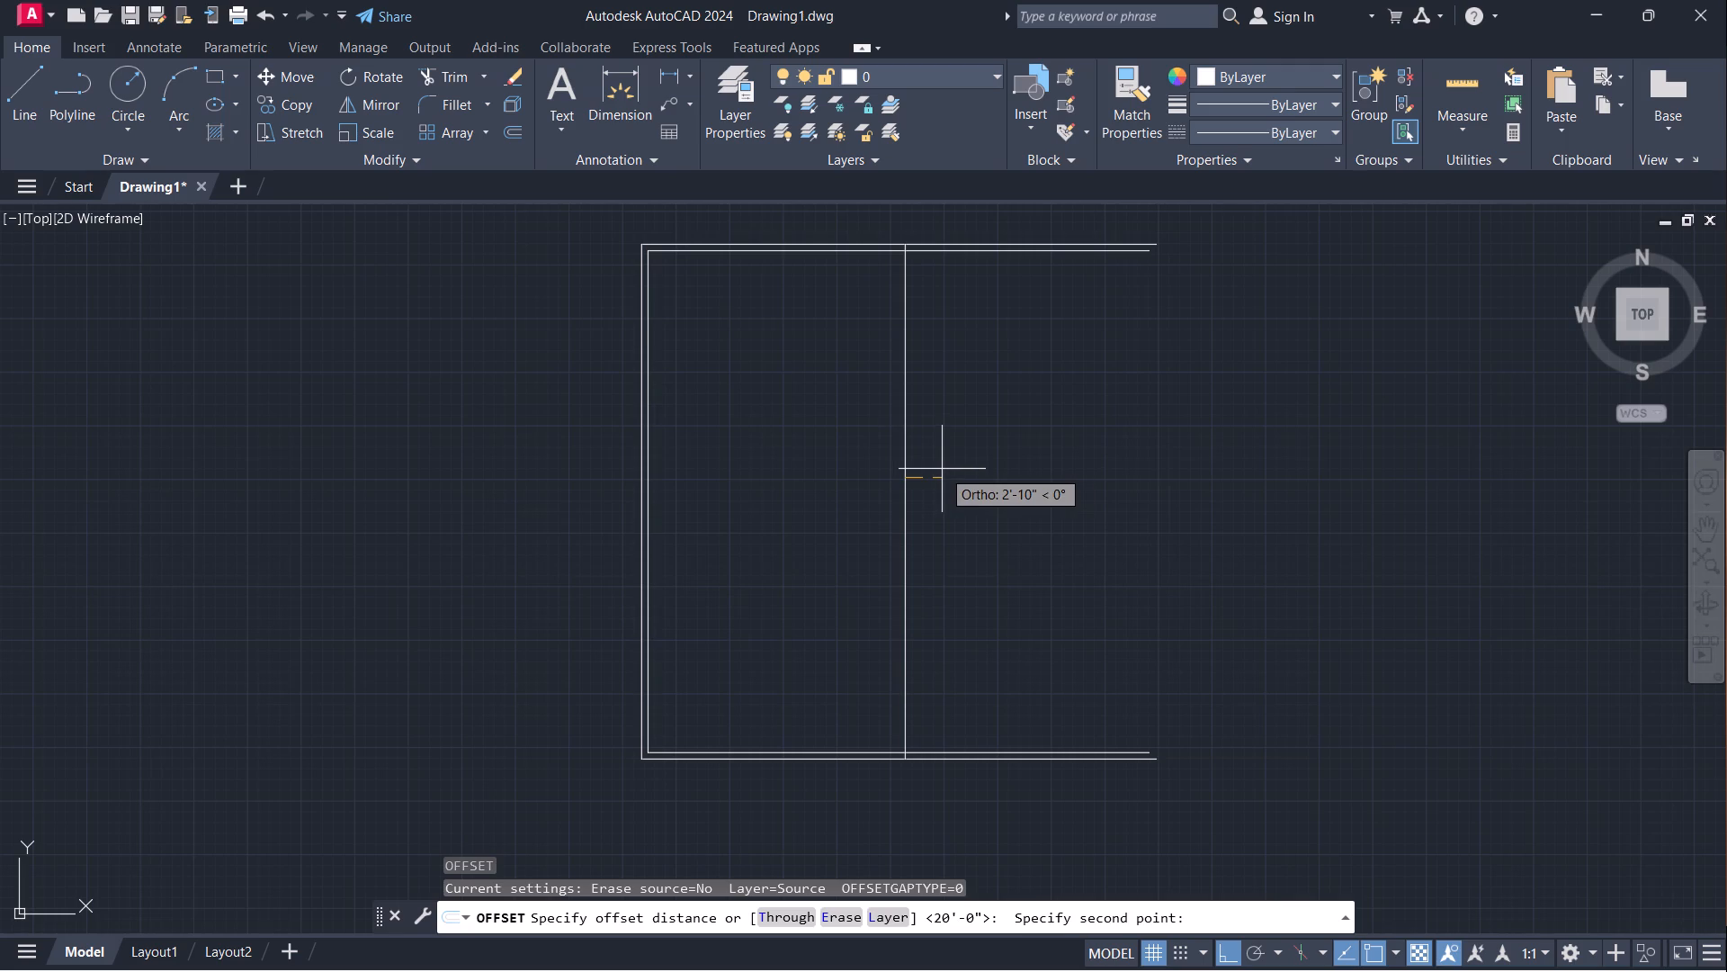
{"action": "key", "text": "shift+quotedbl"}
{"action": "key", "text": "Return"}
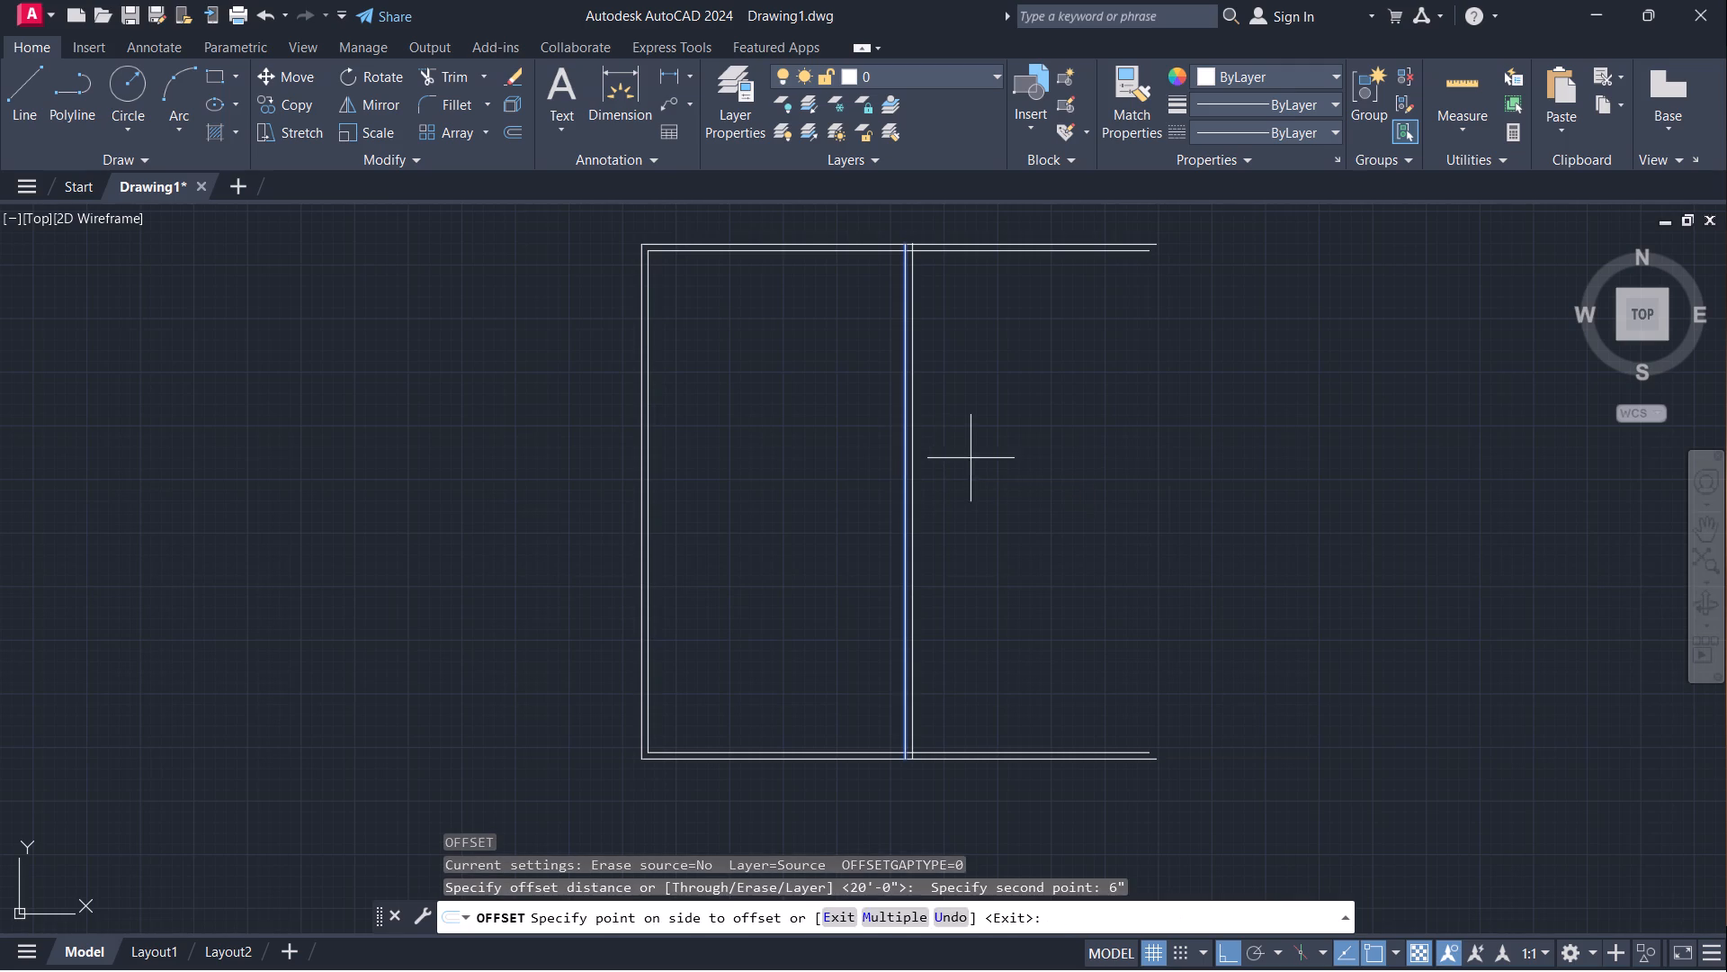
{"action": "left_click", "coordinate": [975, 456]}
{"action": "key", "text": "Escape"}
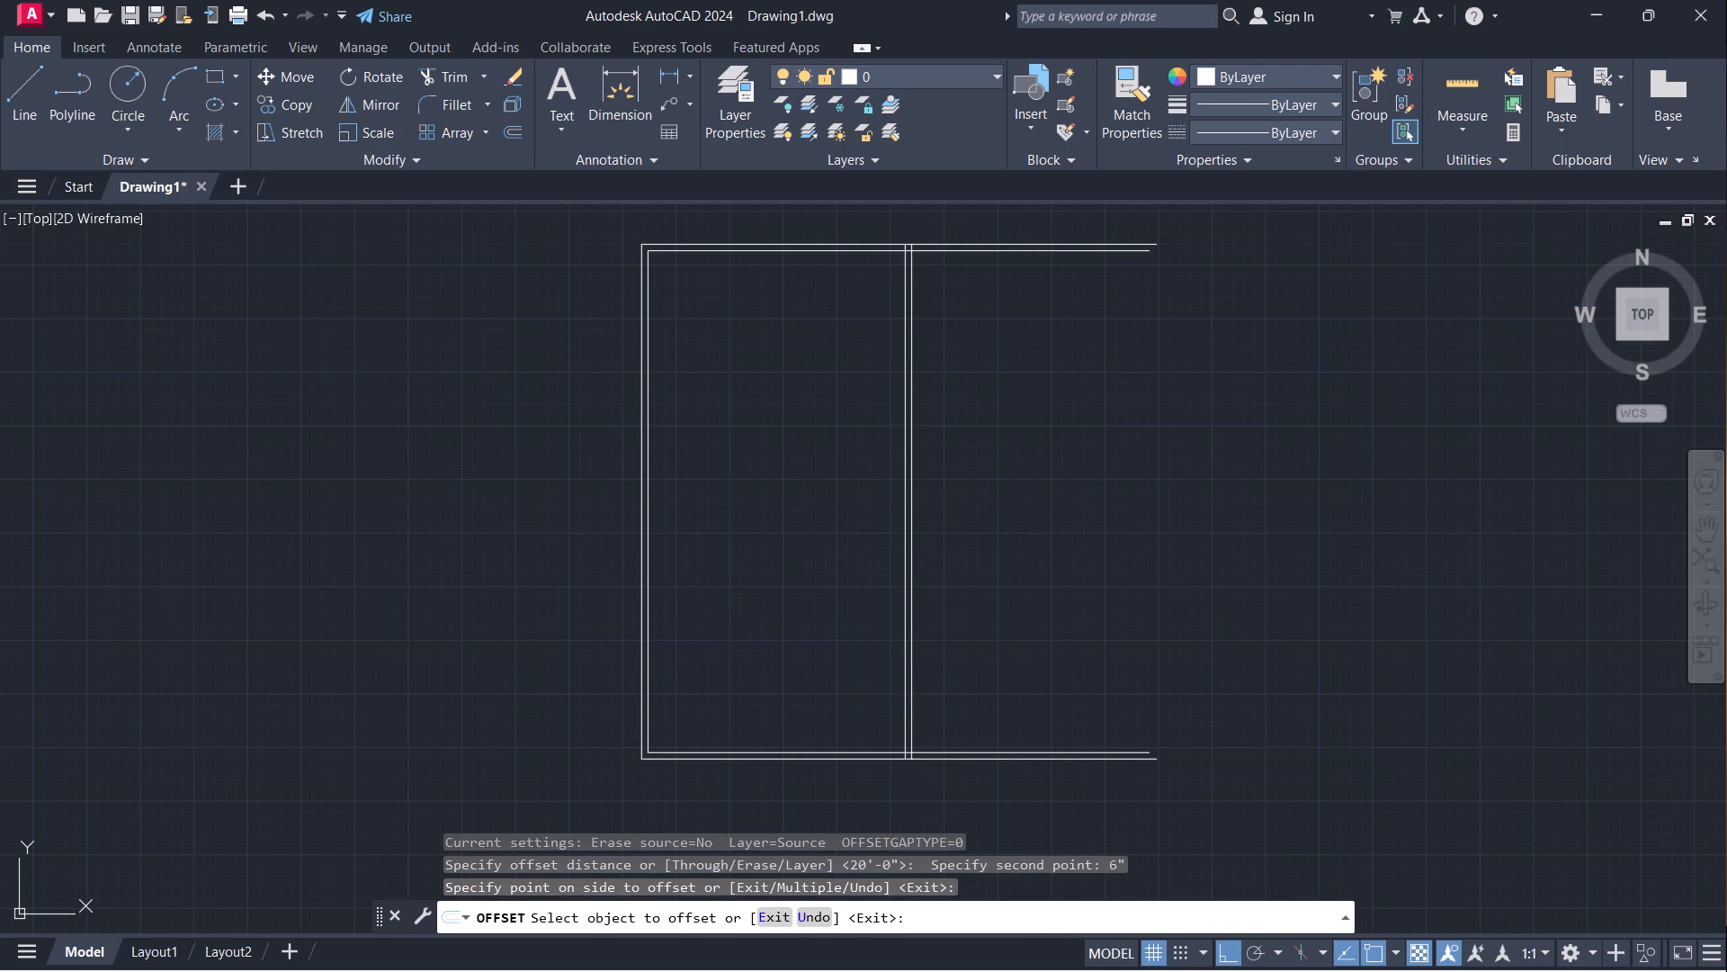
Offset the right-hand line of the first partition wall 8' to the right and finish offsetting.
{"action": "left_click", "coordinate": [912, 481]}
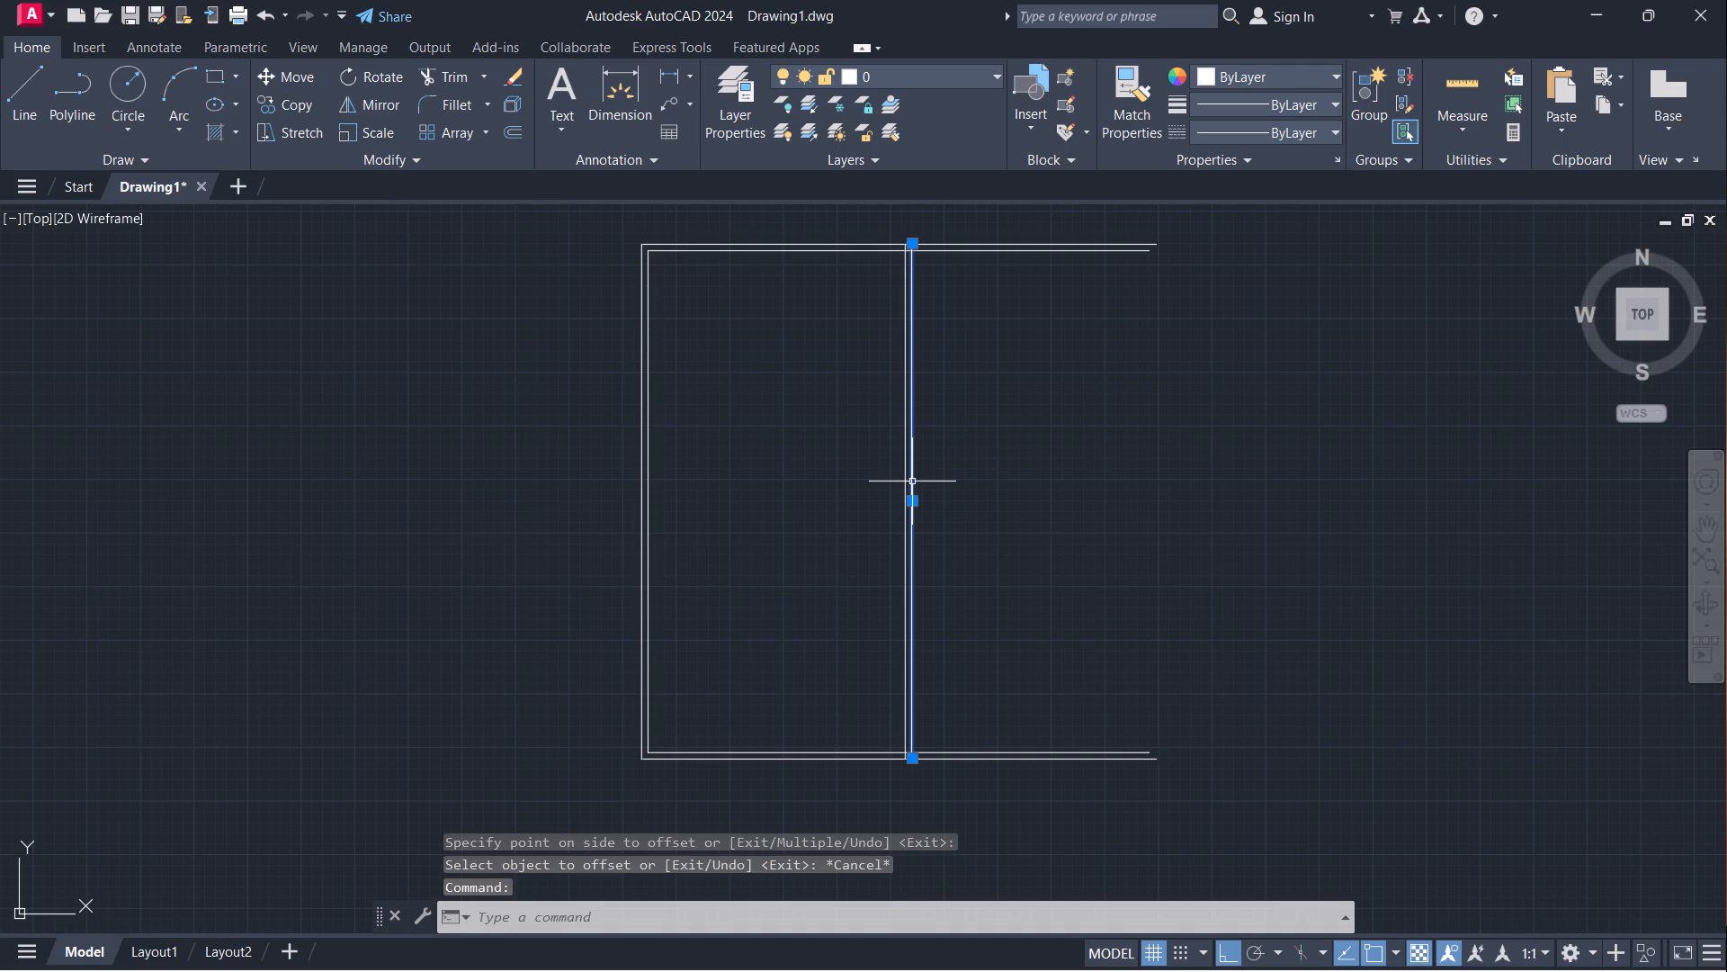
{"action": "key", "text": "o"}
{"action": "key", "text": "Return"}
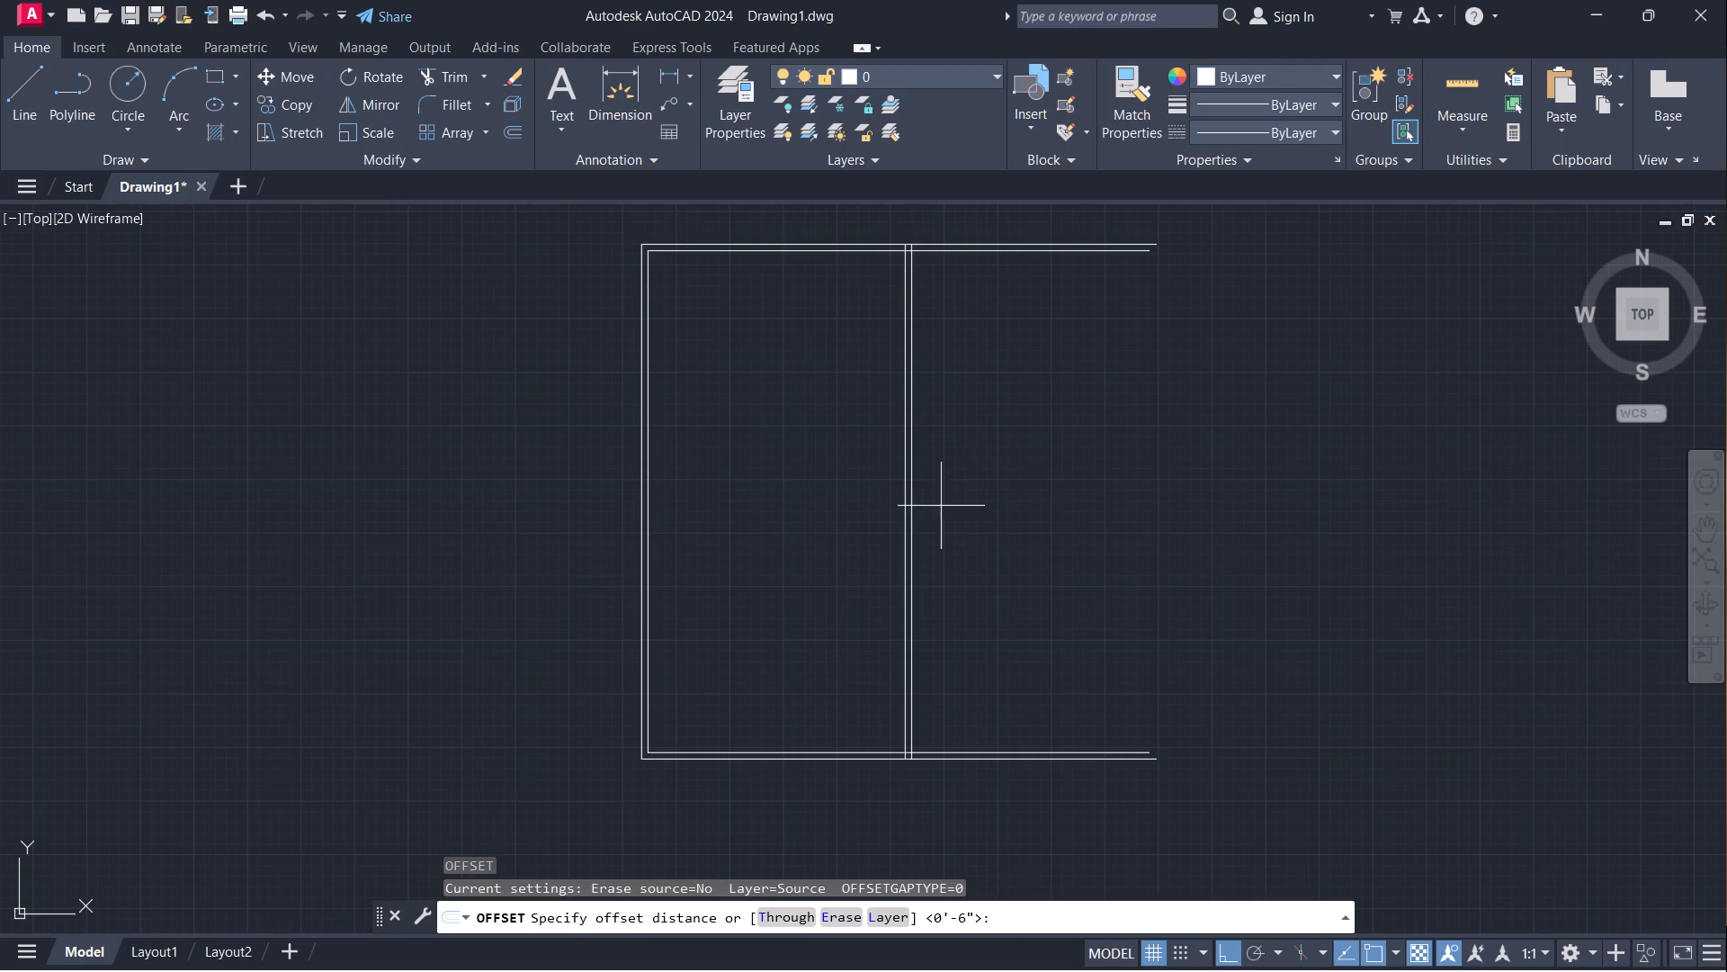
{"action": "left_click", "coordinate": [911, 497]}
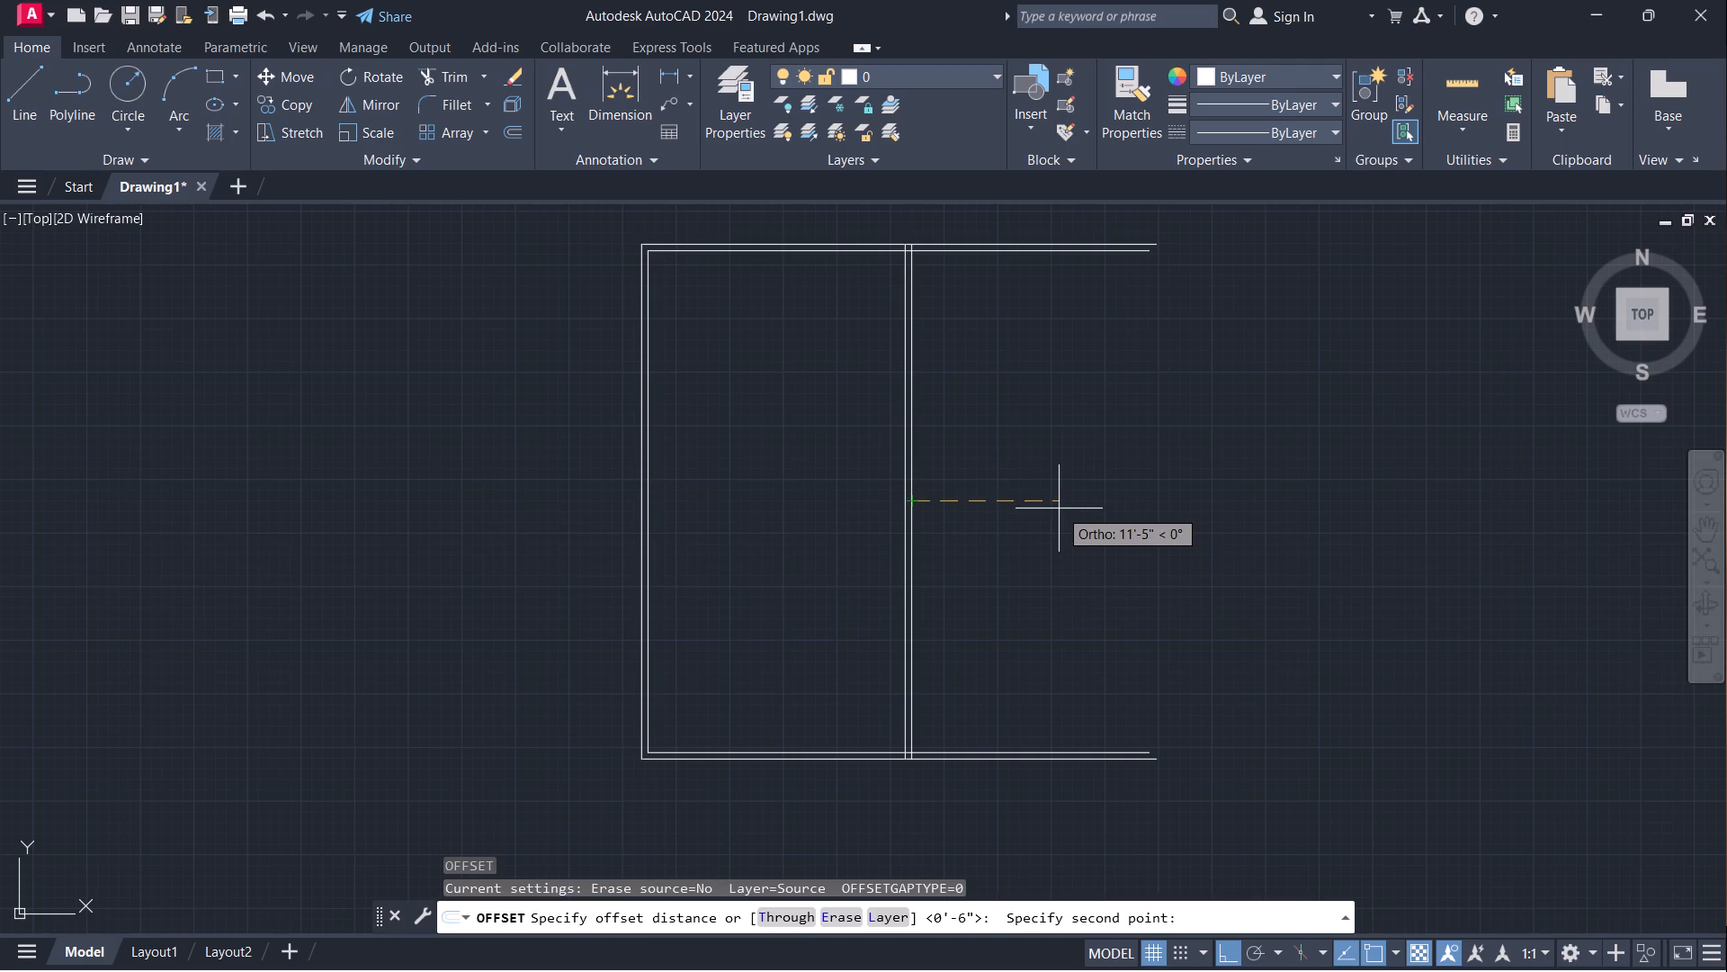
{"action": "key", "text": "8"}
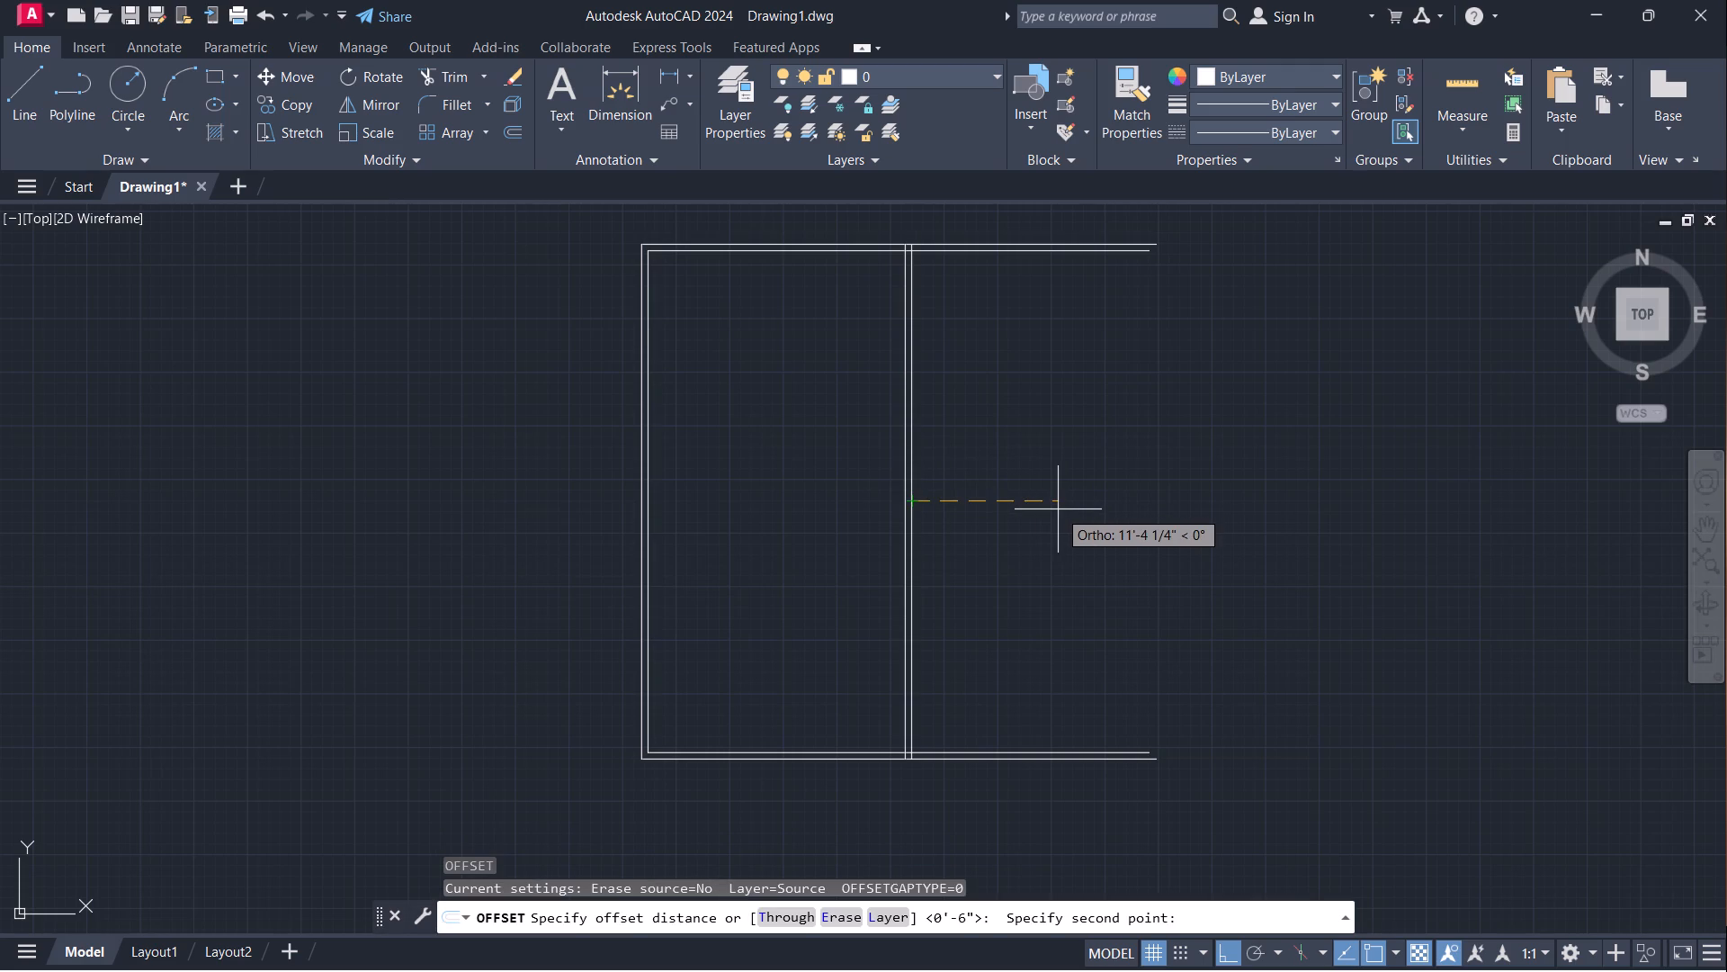
{"action": "key", "text": "apostrophe"}
{"action": "key", "text": "Return"}
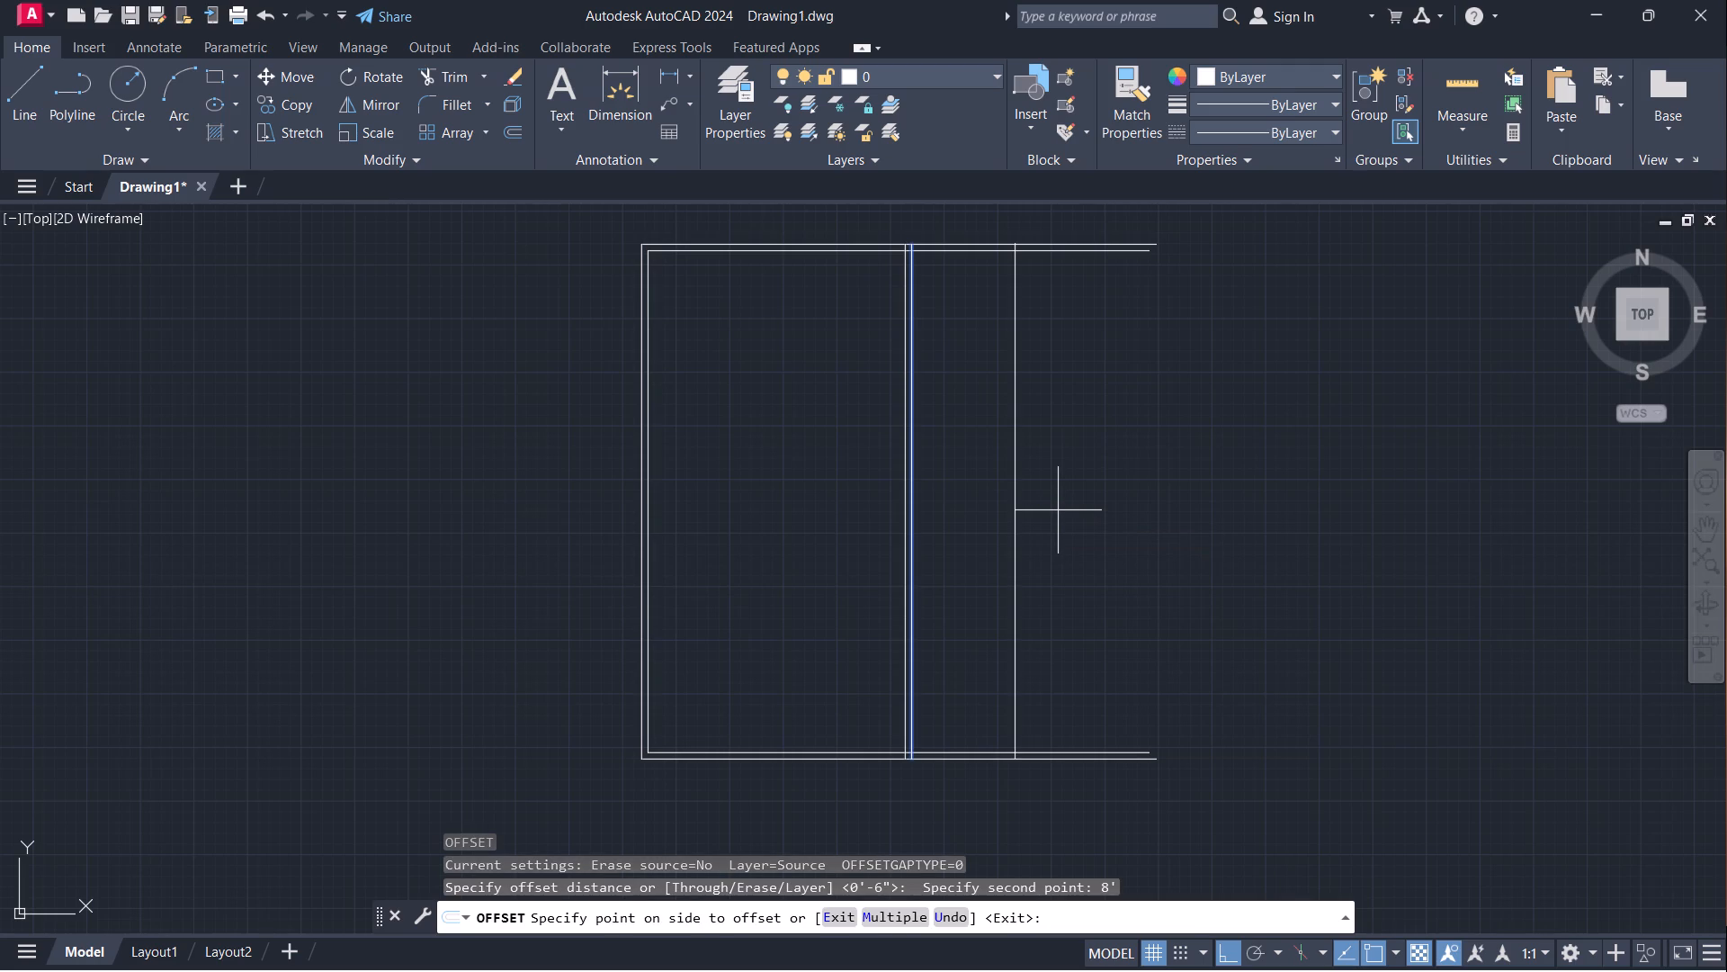
{"action": "left_click", "coordinate": [1096, 510]}
{"action": "middle_click_drag", "start_coordinate": [1096, 510], "coordinate": [1074, 513]}
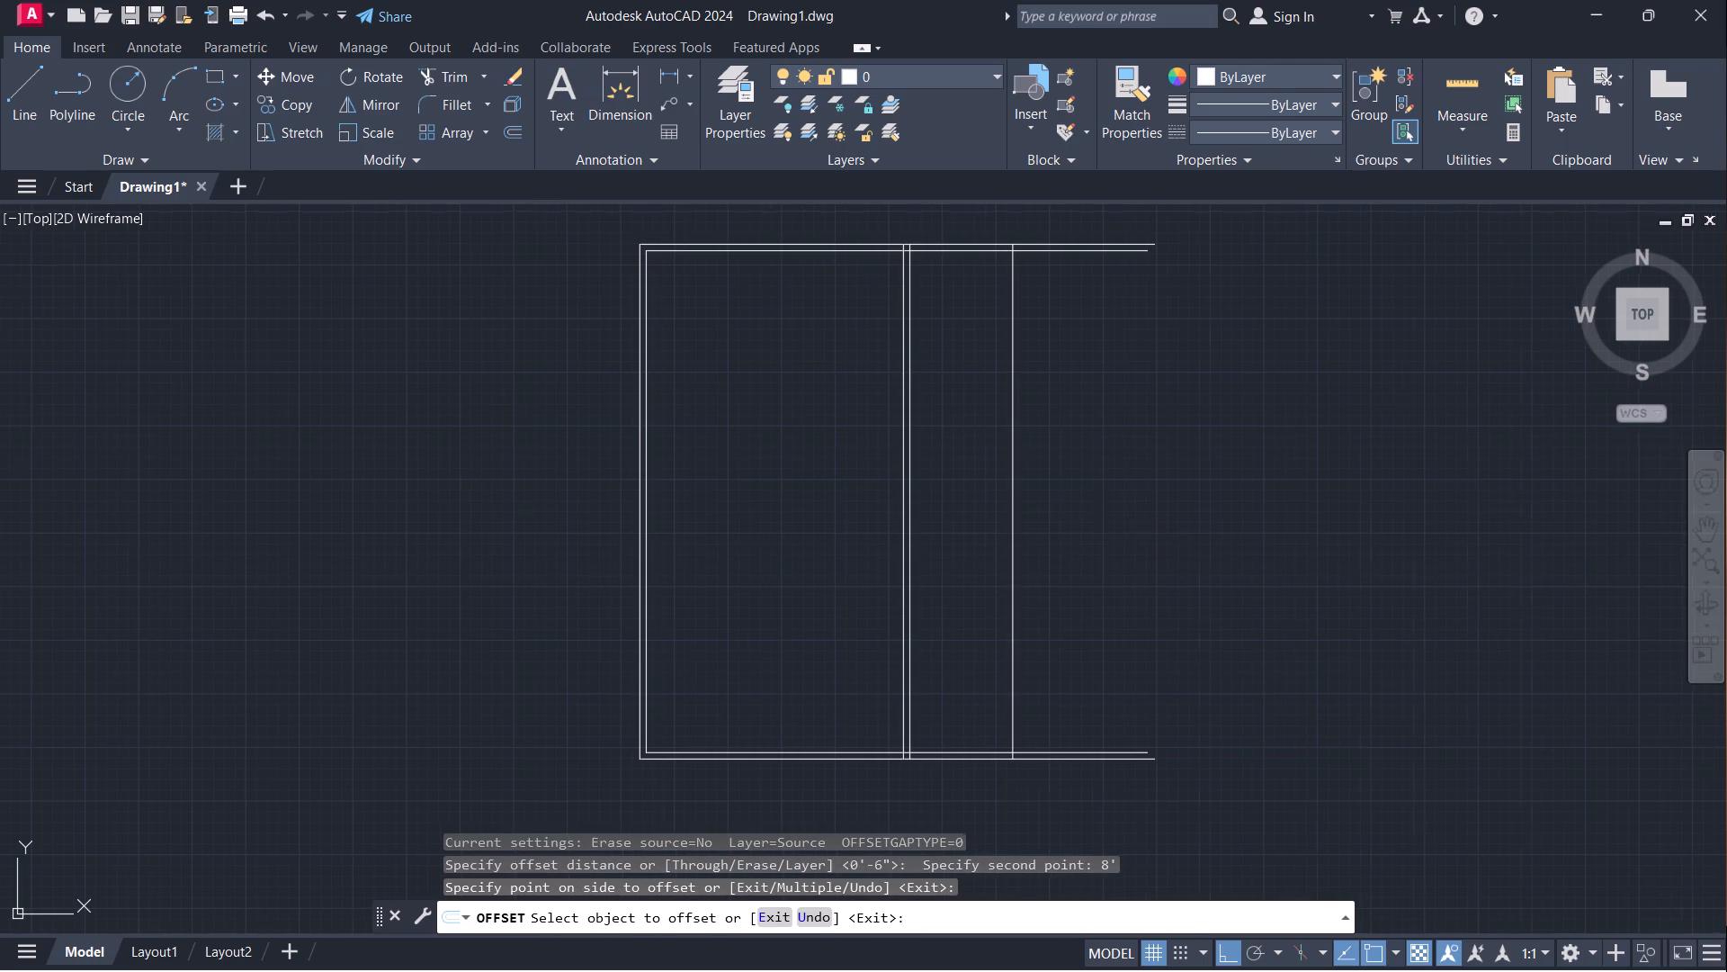
{"action": "middle_click_drag", "start_coordinate": [1074, 513], "coordinate": [860, 535]}
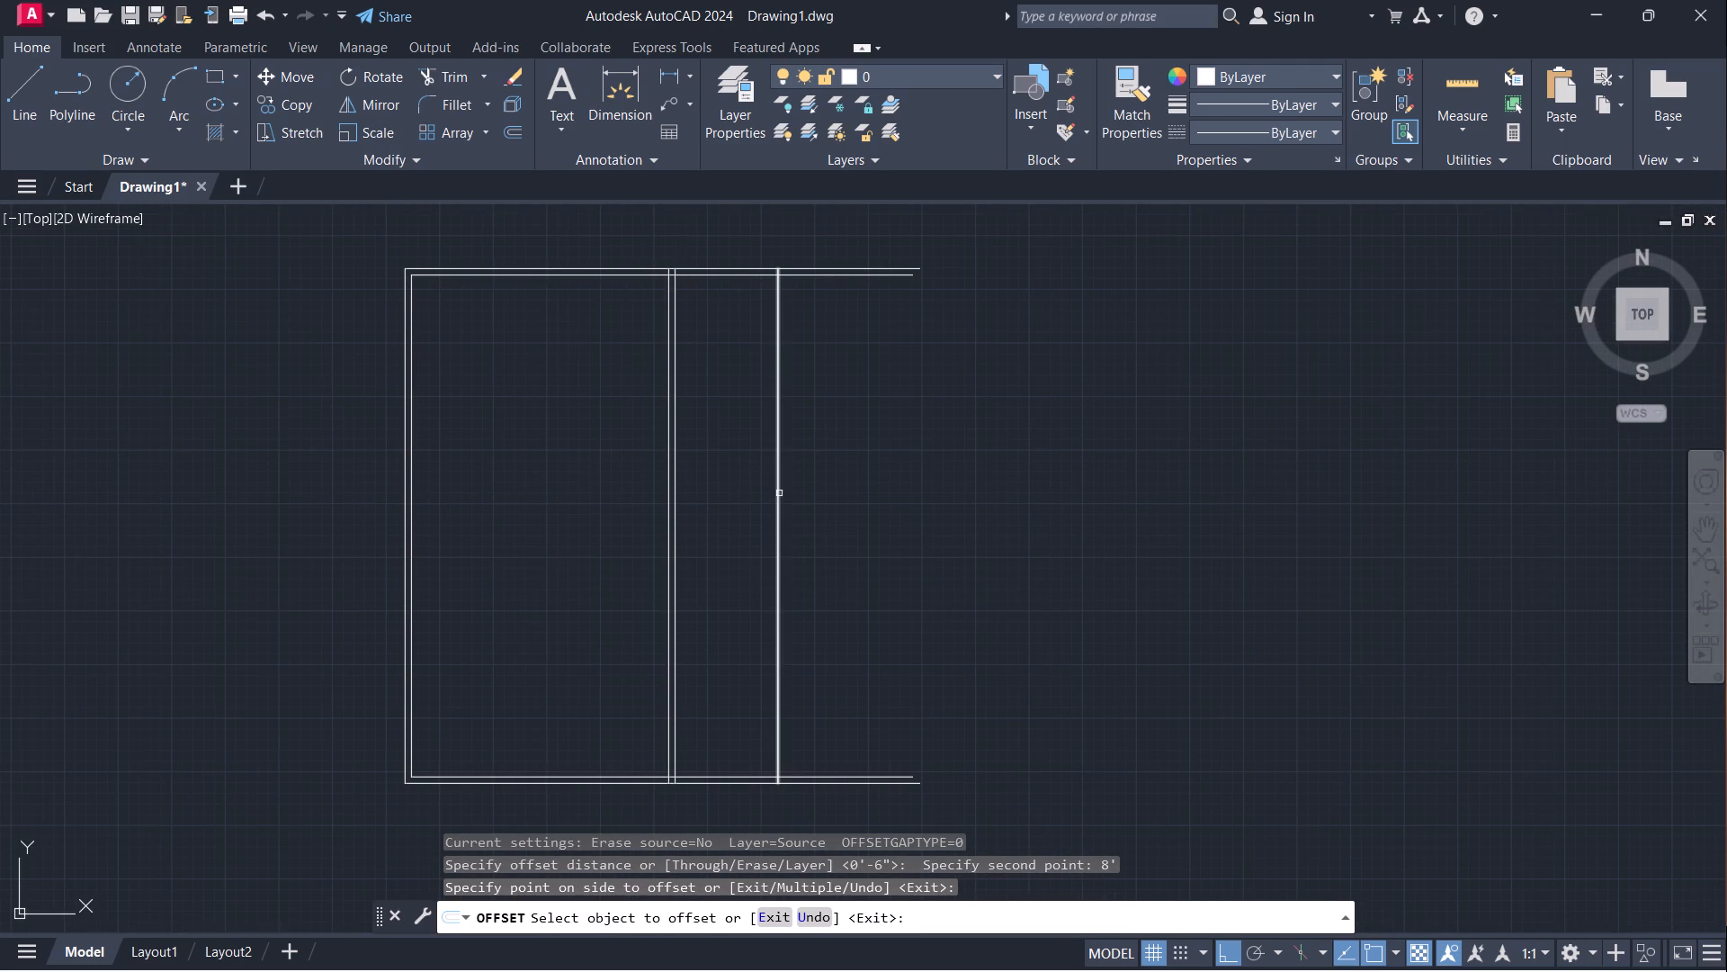
{"action": "left_click", "coordinate": [779, 493]}
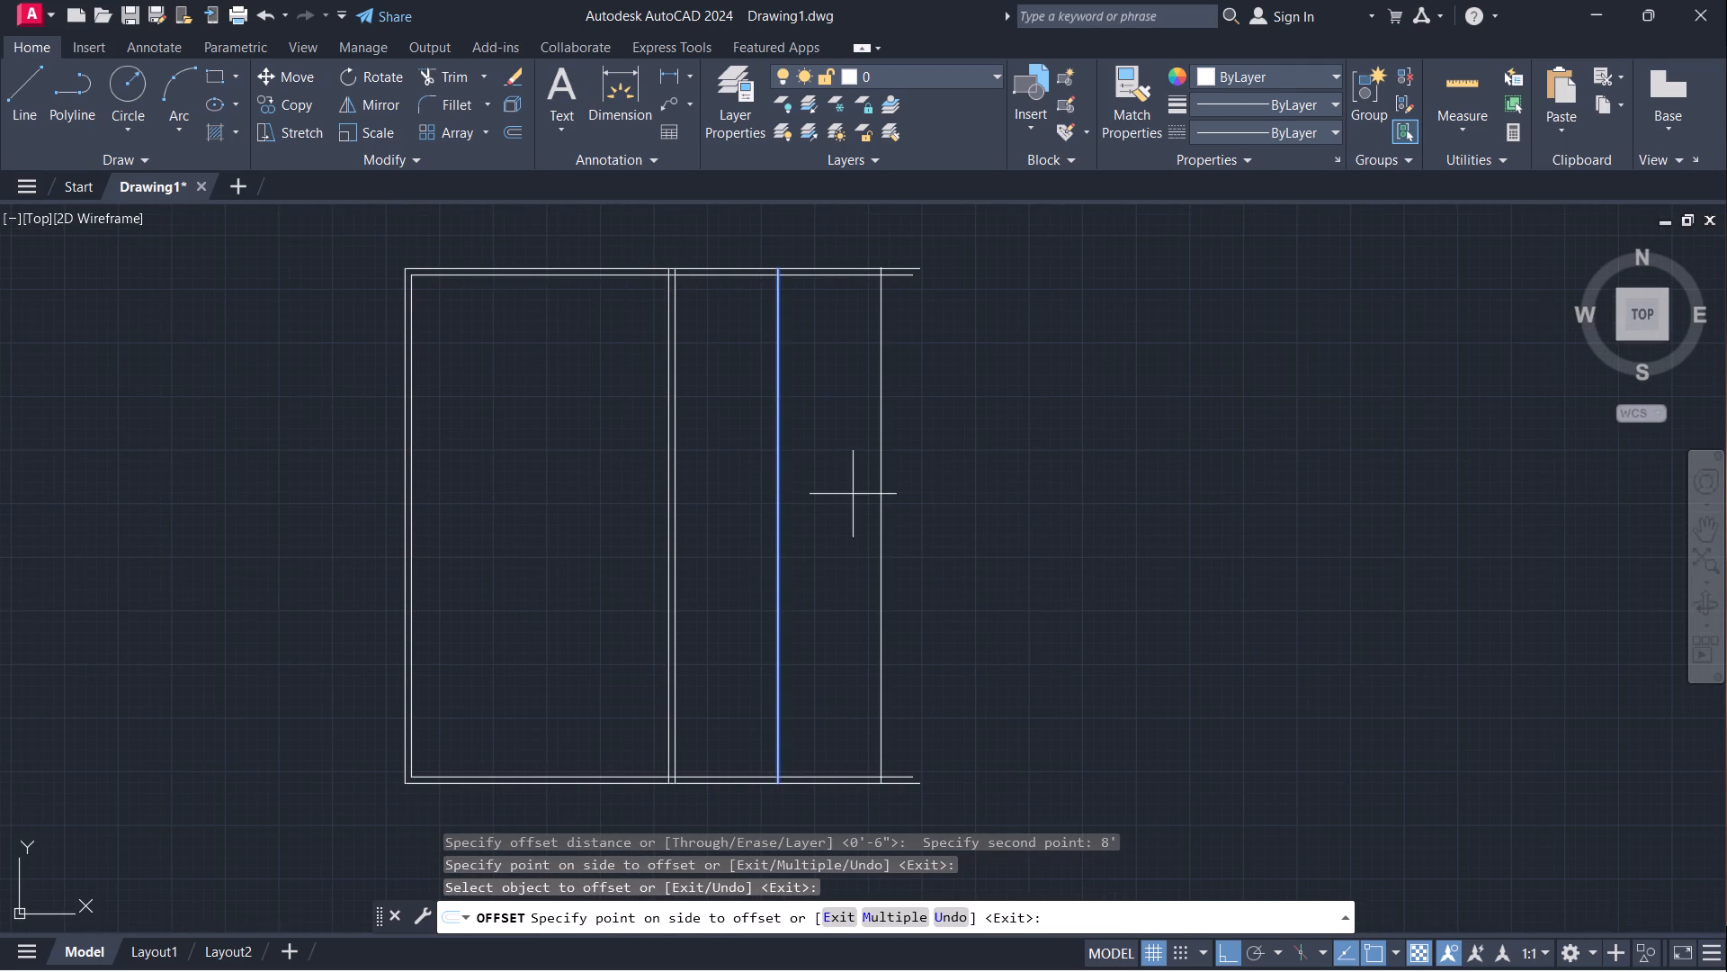
{"action": "key", "text": "Escape"}
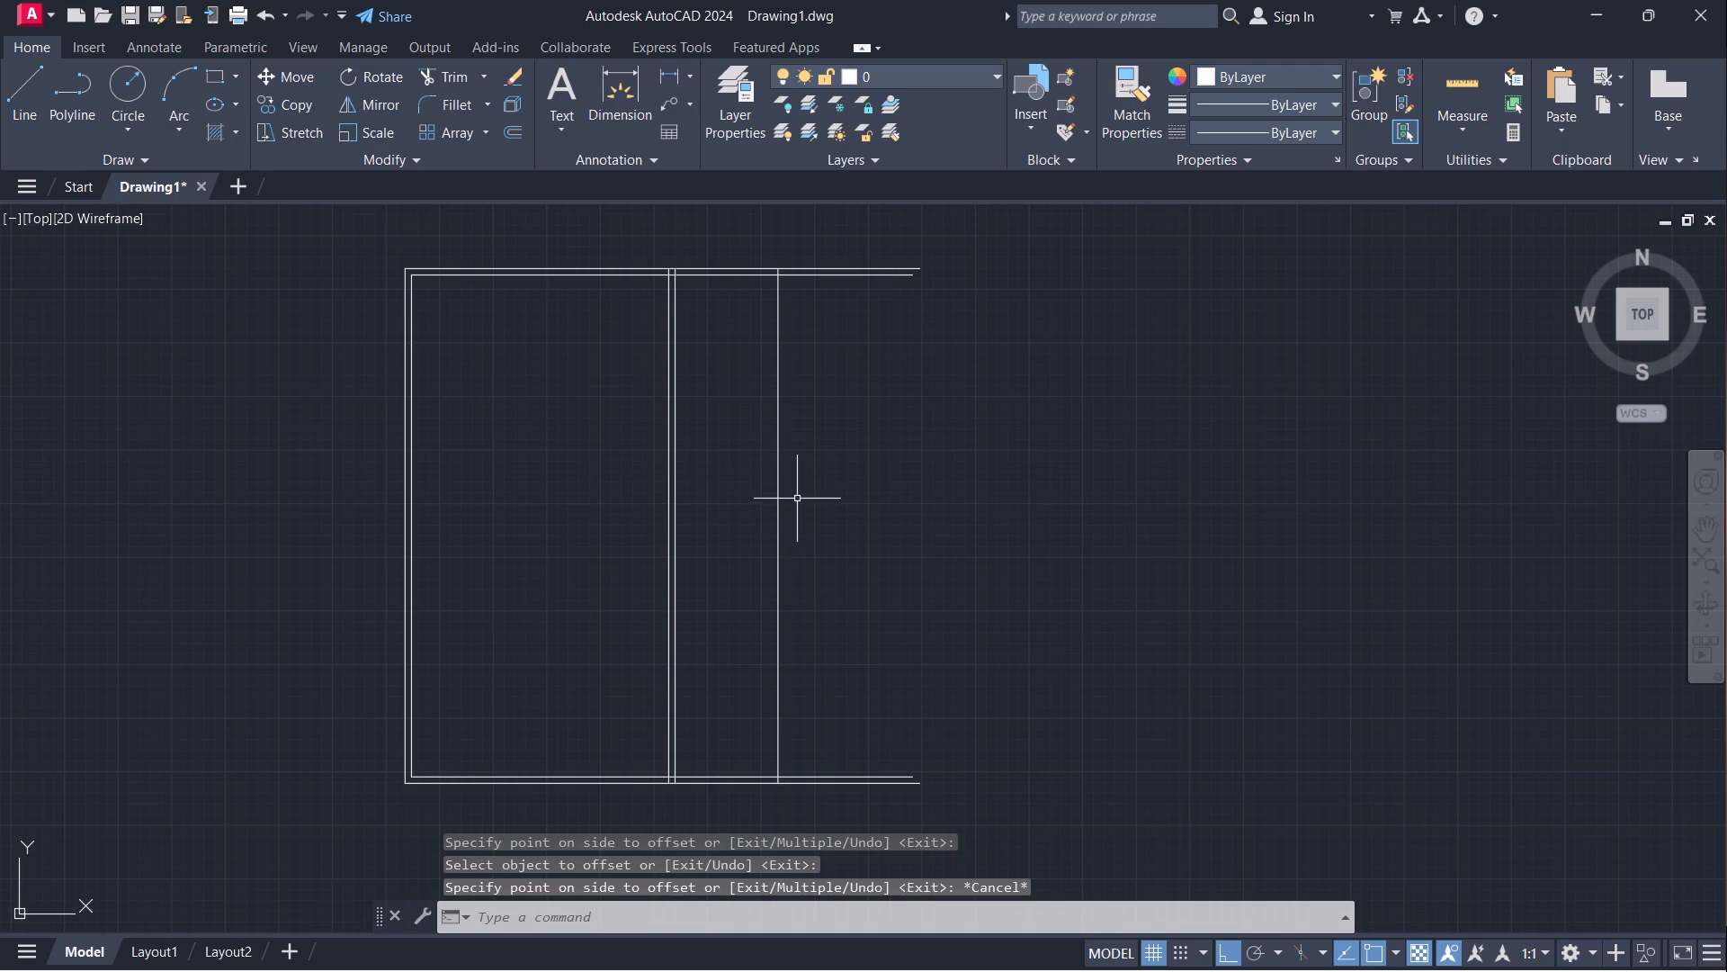
Offset the rightmost vertical line 6" to the right to form the second partition wall.
{"action": "left_click", "coordinate": [779, 502]}
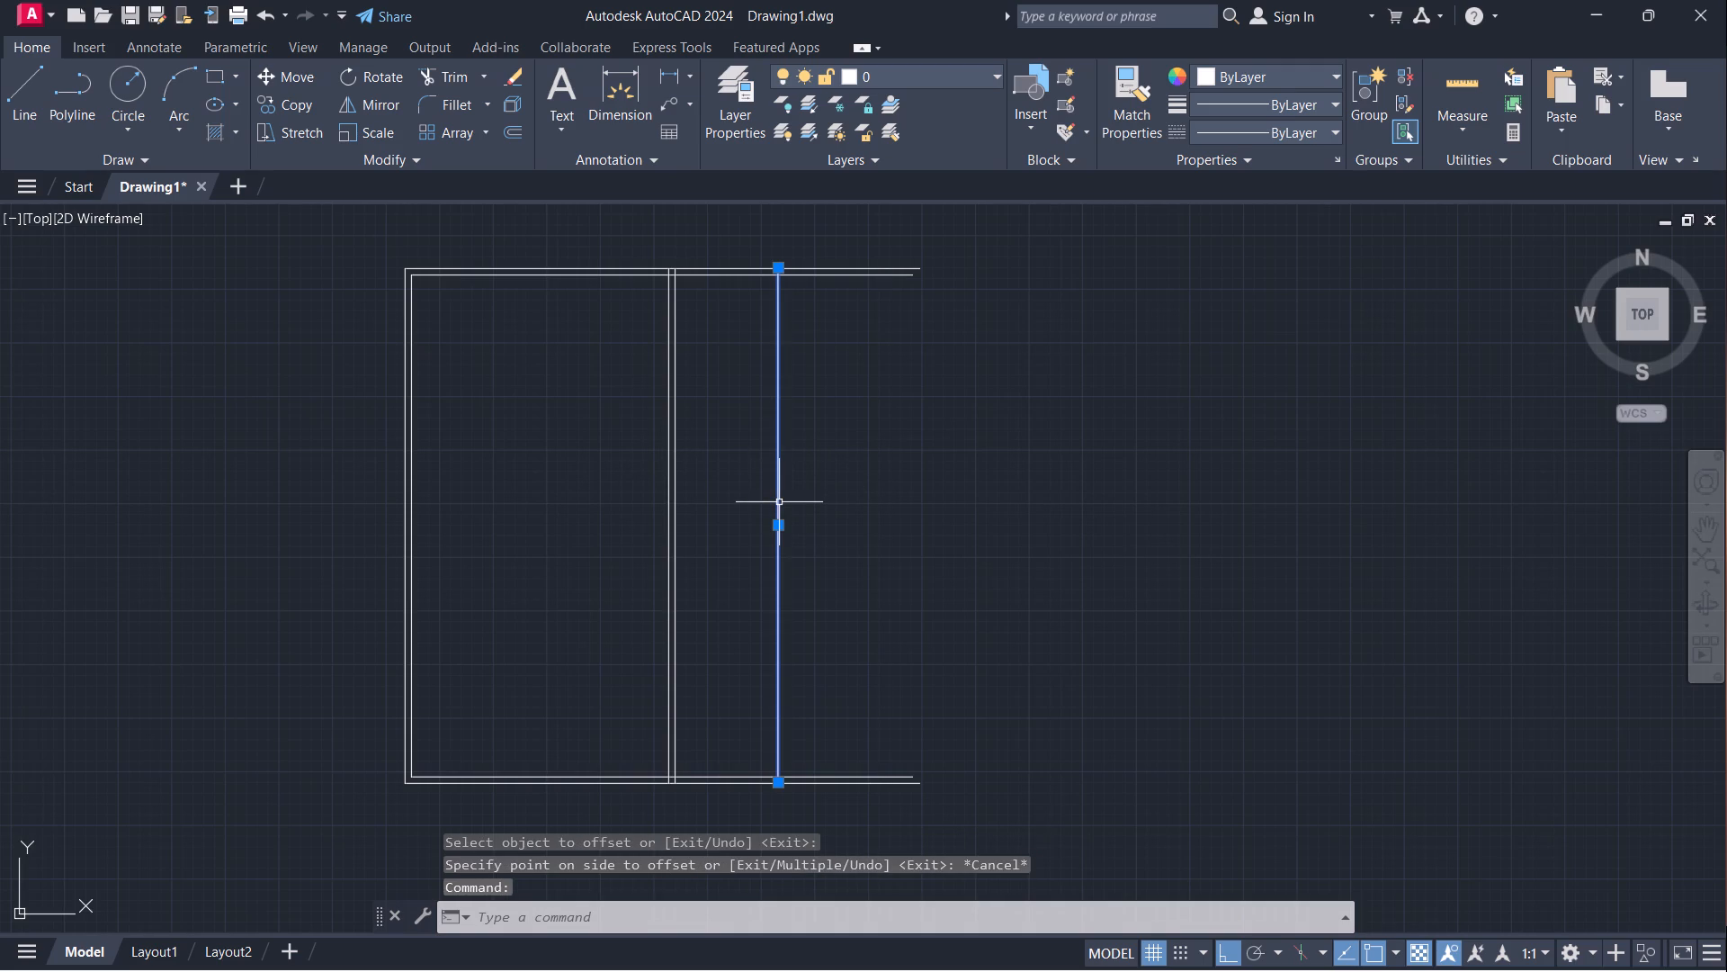
{"action": "key", "text": "o"}
{"action": "key", "text": "Return"}
{"action": "left_click", "coordinate": [778, 516]}
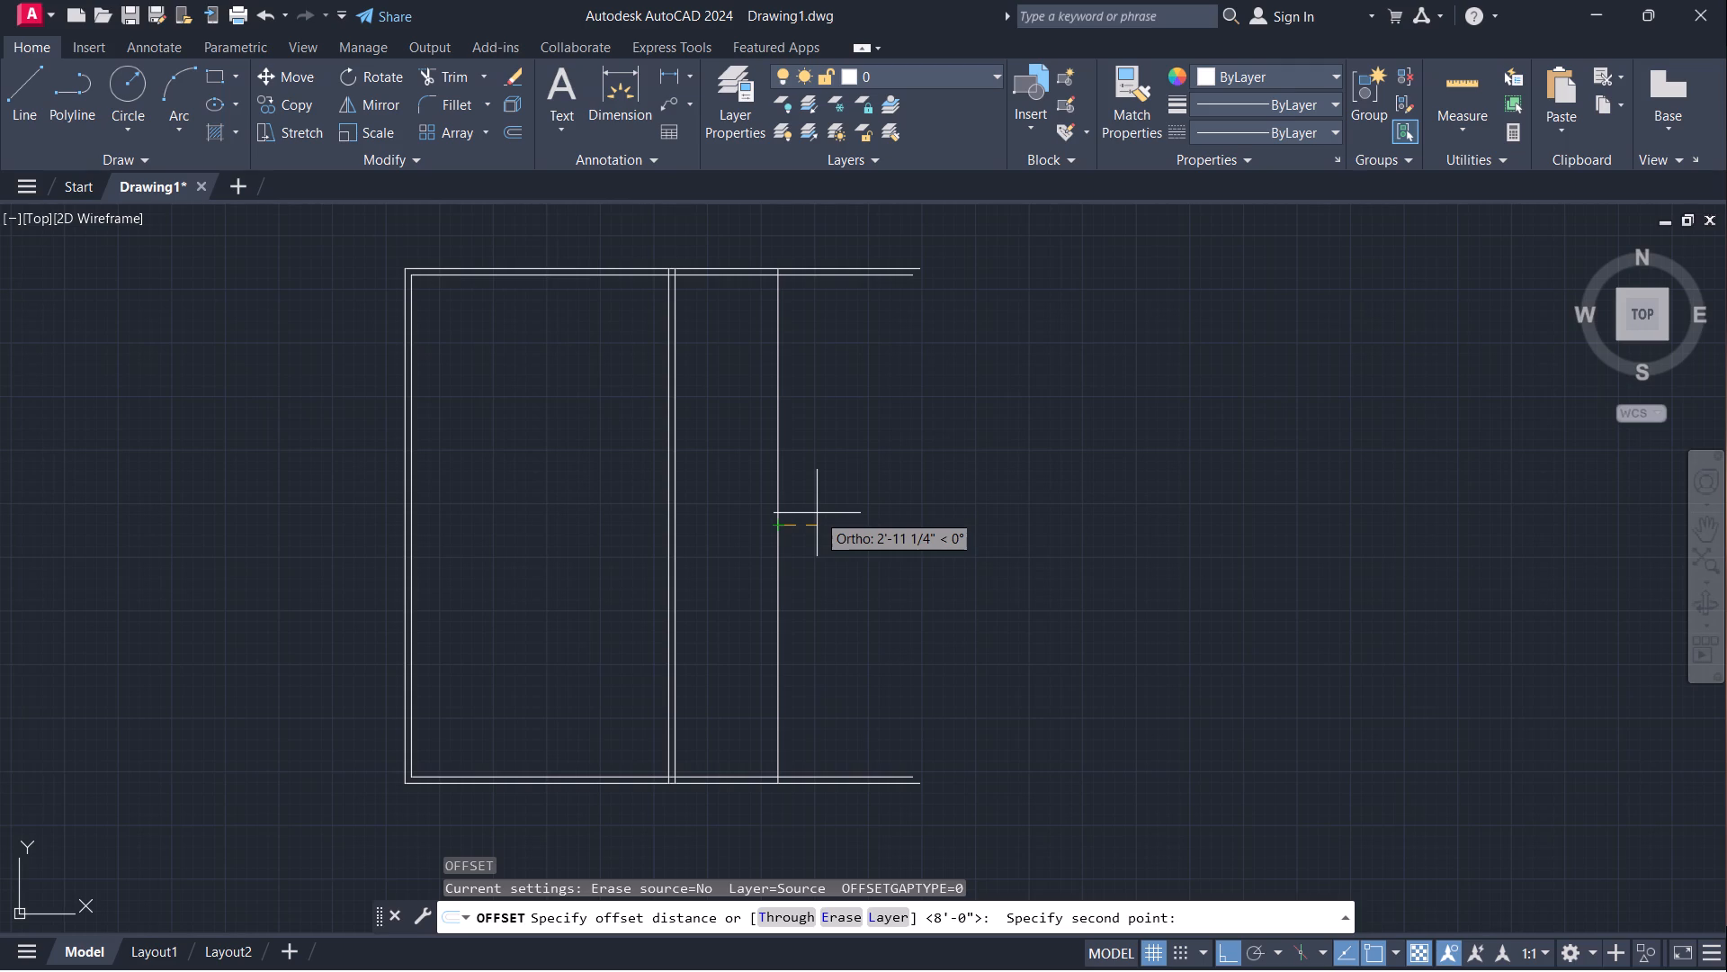
{"action": "key", "text": "6"}
{"action": "key", "text": "shift+quotedbl"}
{"action": "key", "text": "Return"}
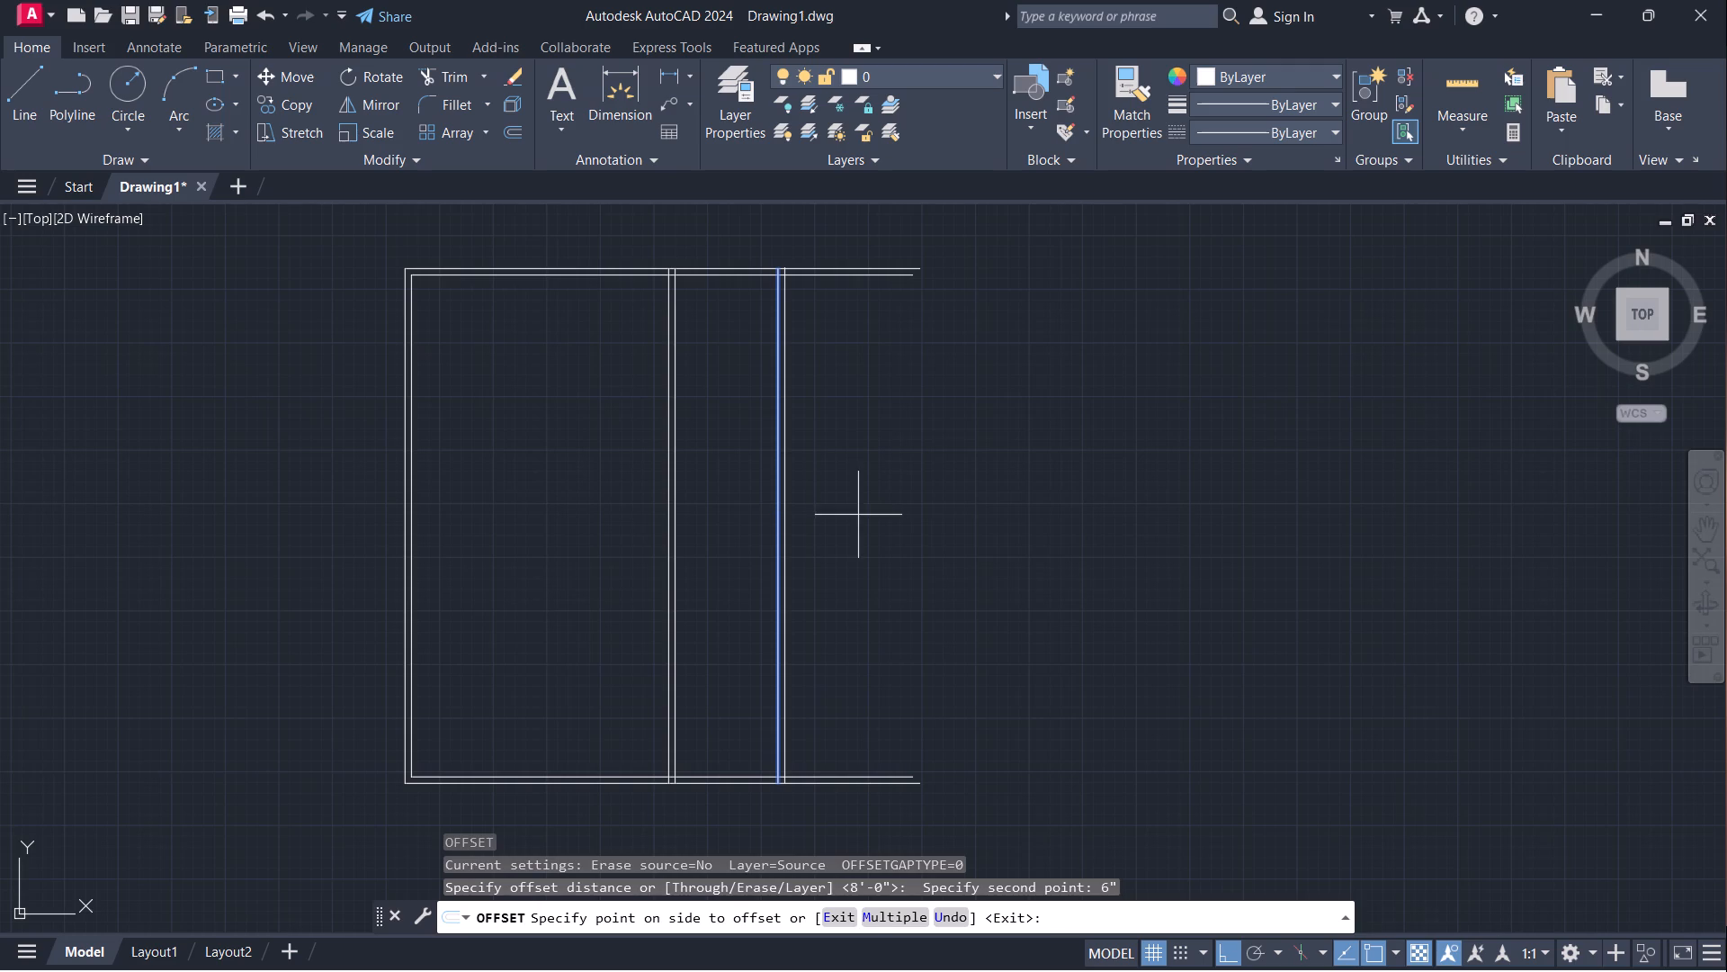
{"action": "left_click", "coordinate": [858, 515]}
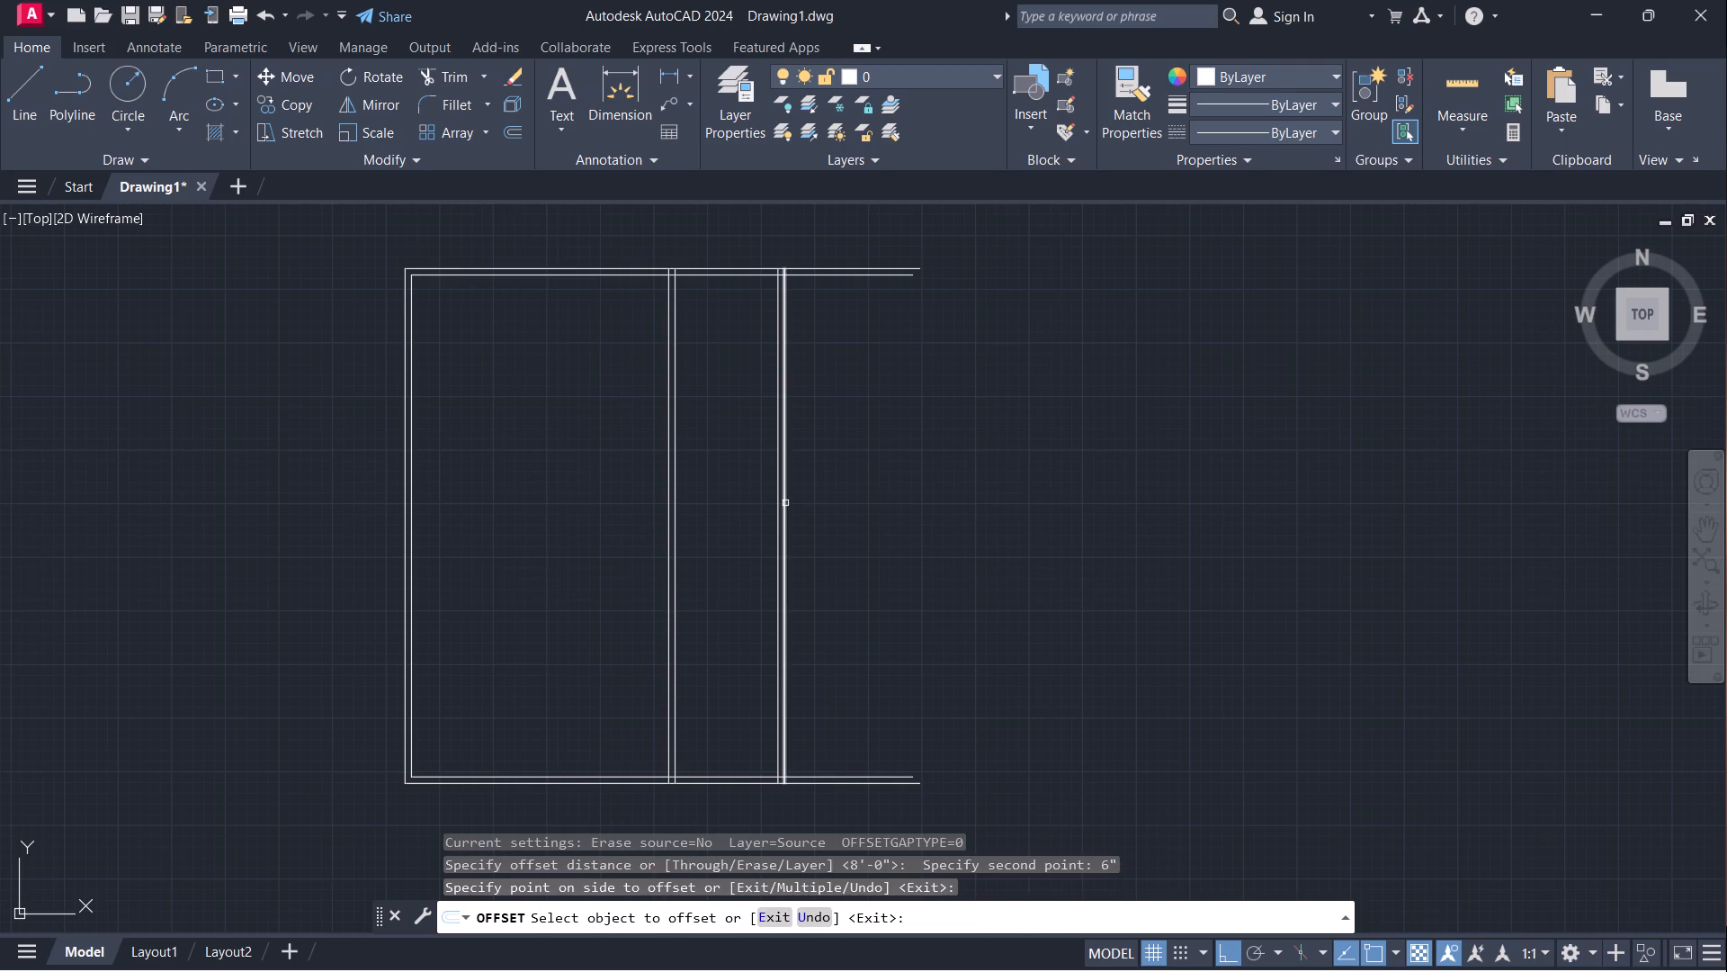
Offset the right-hand line of the second partition wall 20' to the right and finish offsetting.
{"action": "left_click", "coordinate": [785, 503]}
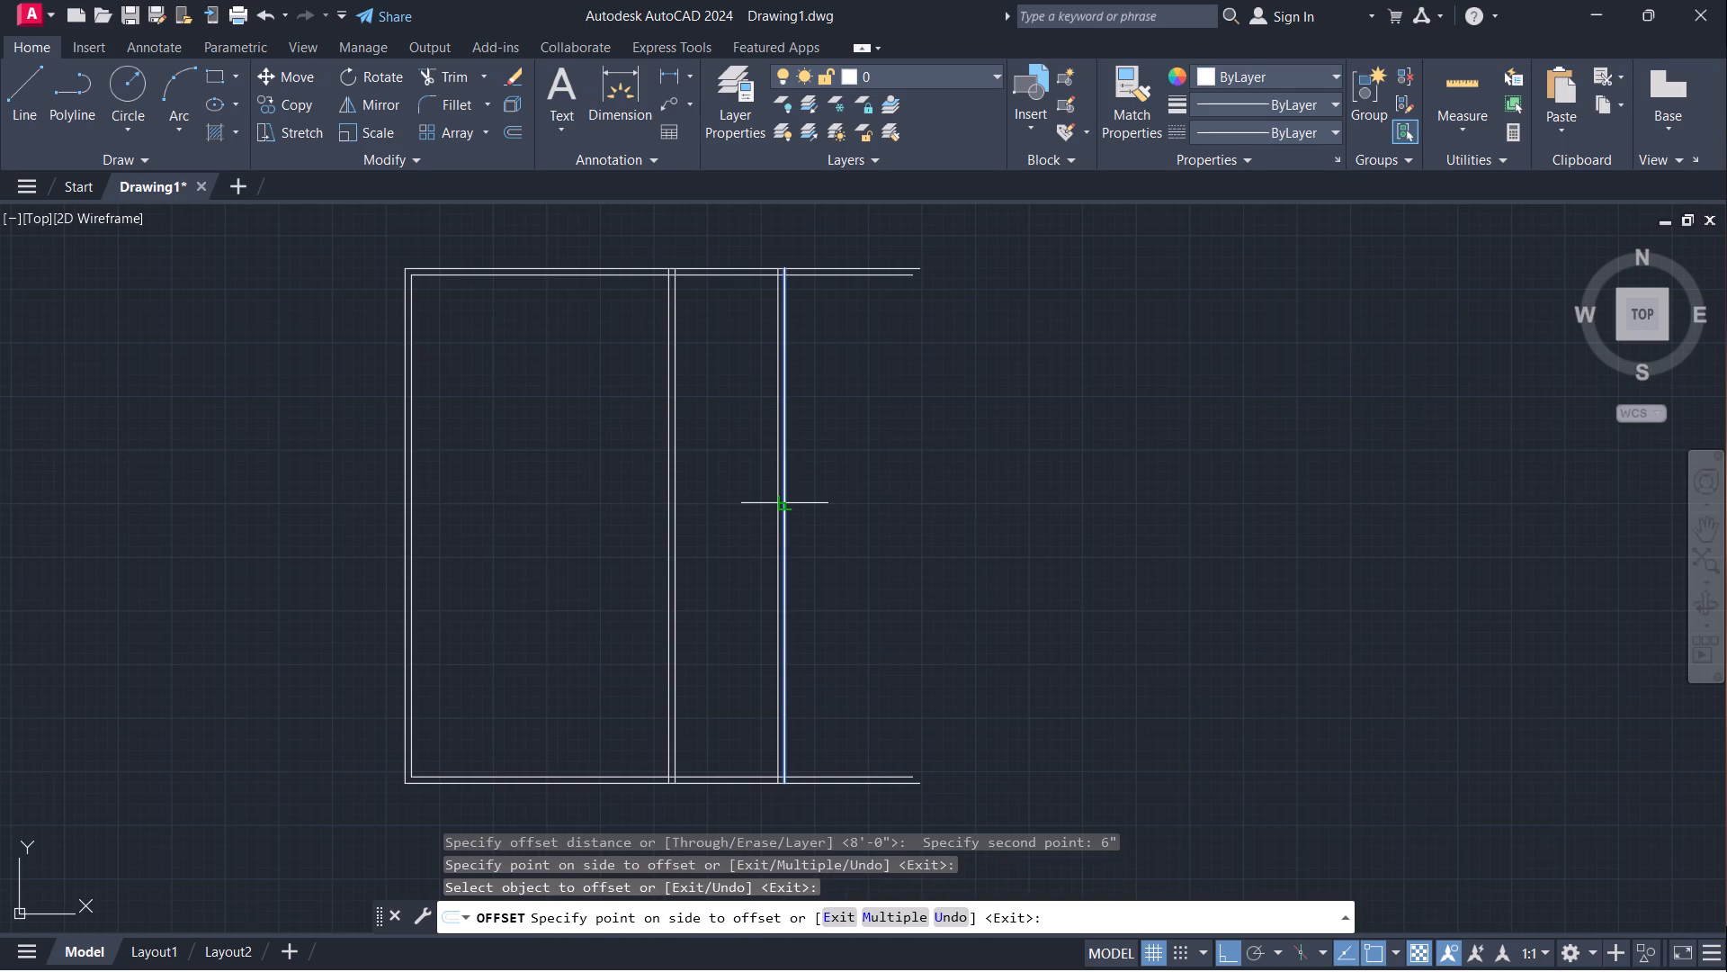
{"action": "key", "text": "space"}
{"action": "key", "text": "space"}
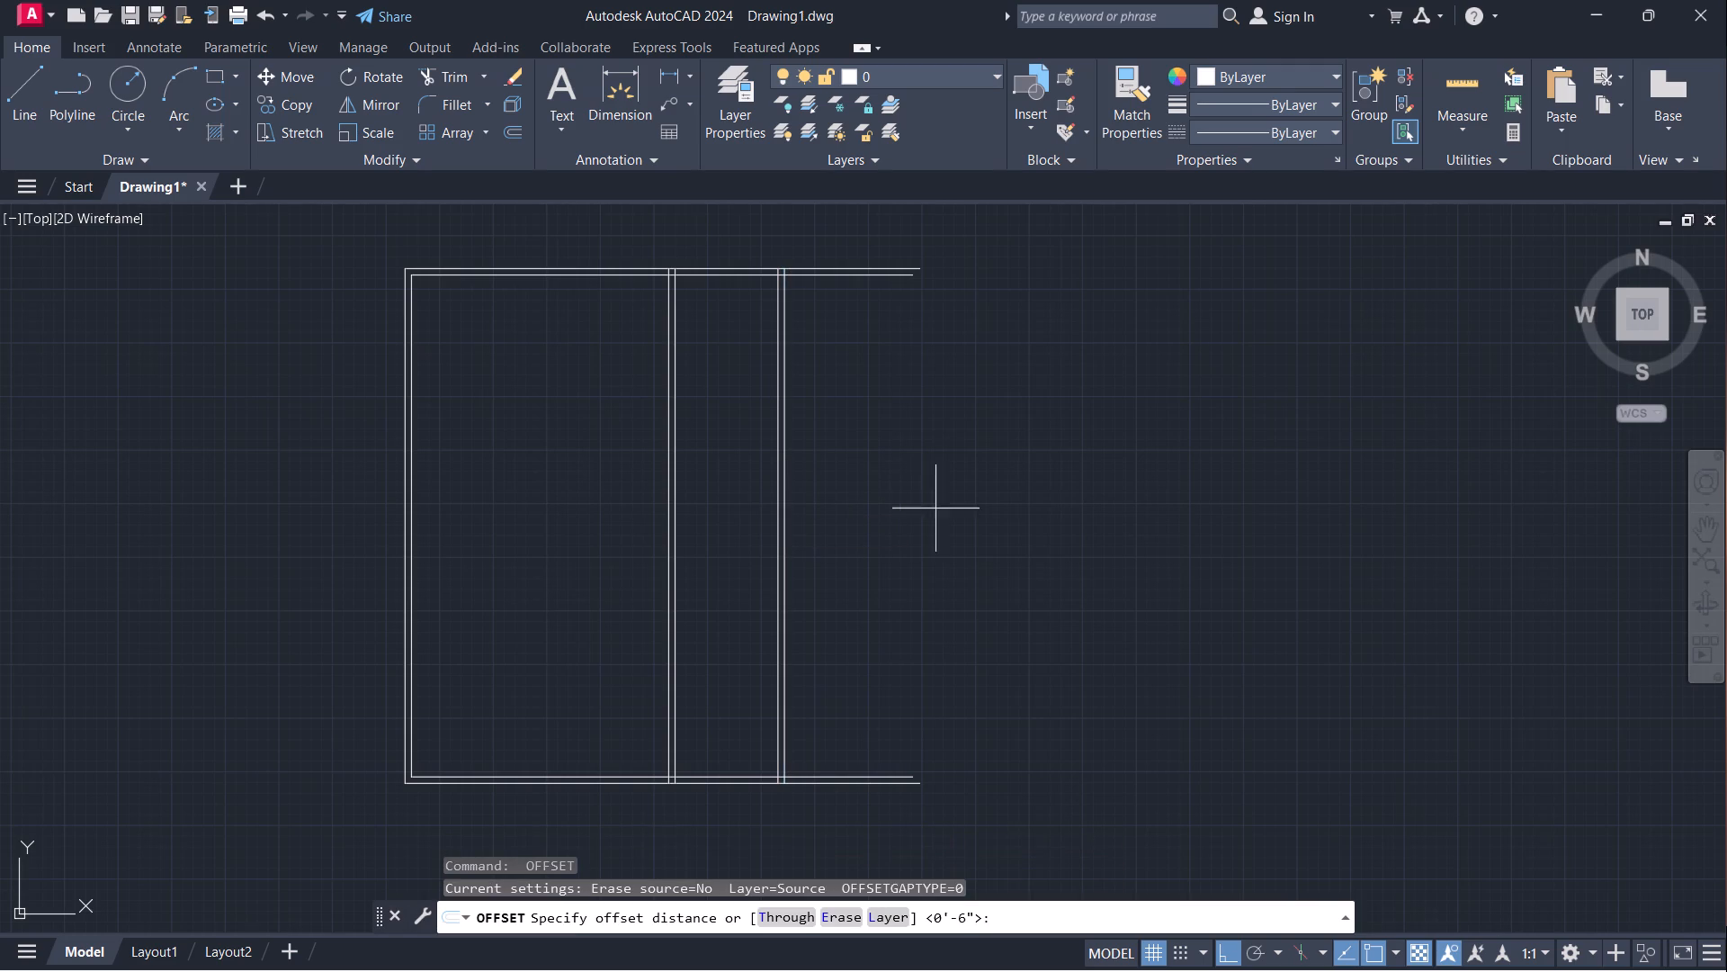
{"action": "left_click", "coordinate": [786, 509]}
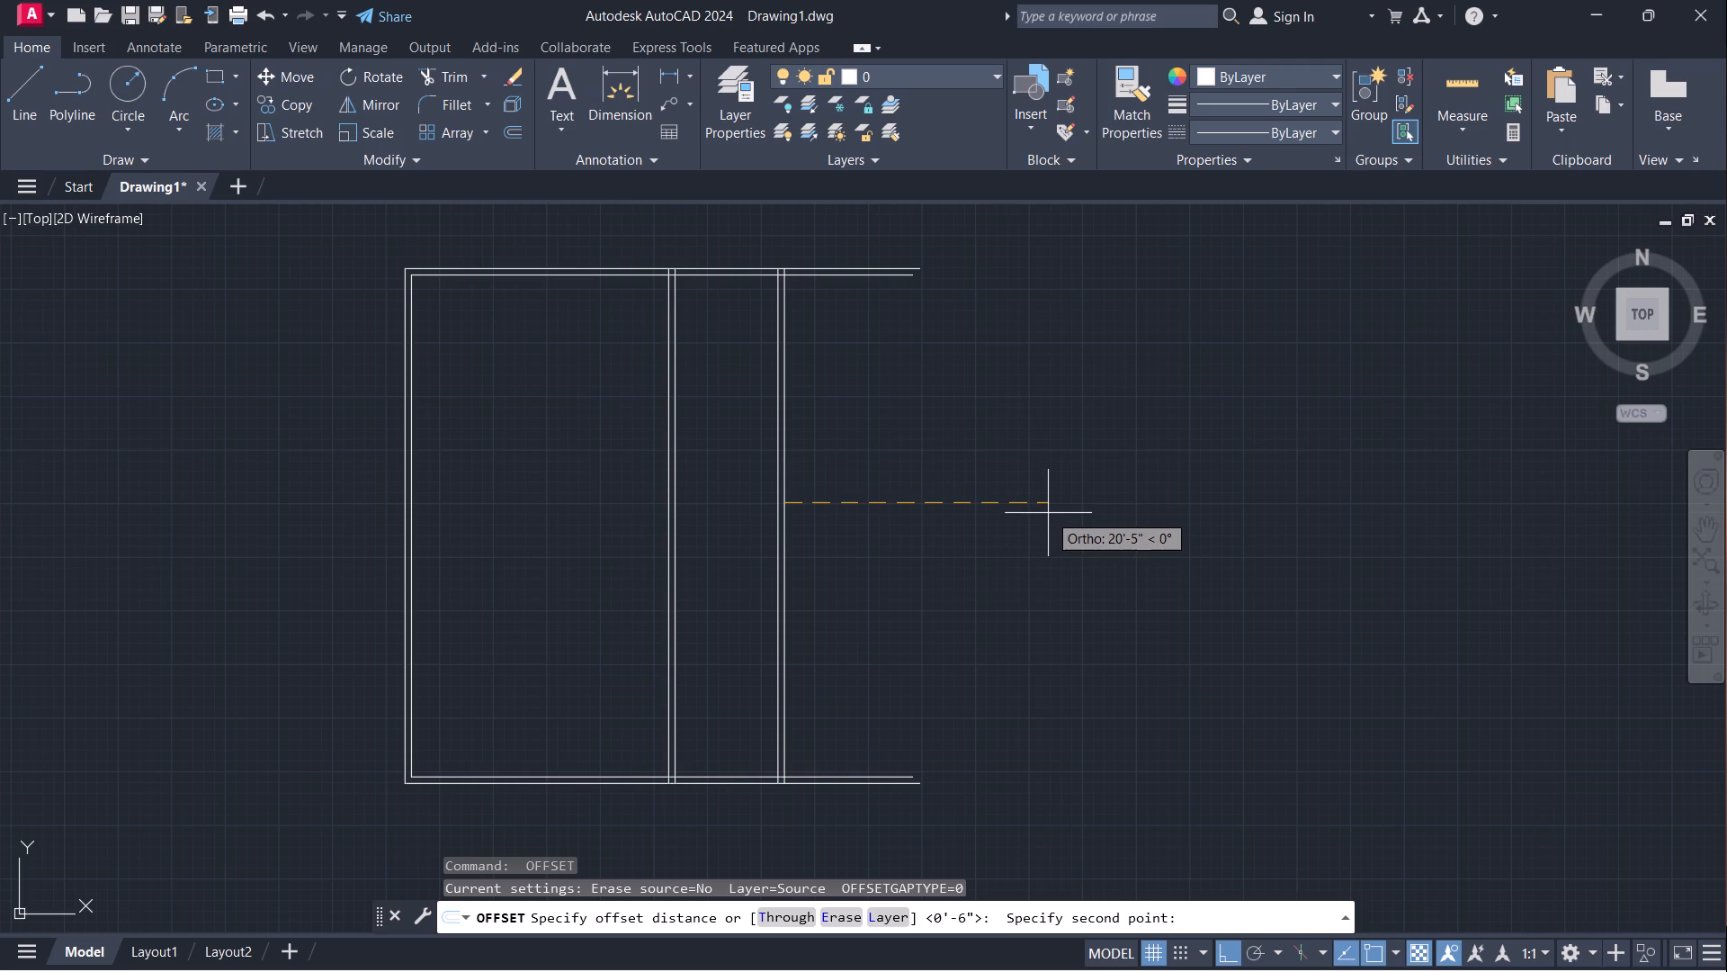
{"action": "type", "text": "20'"}
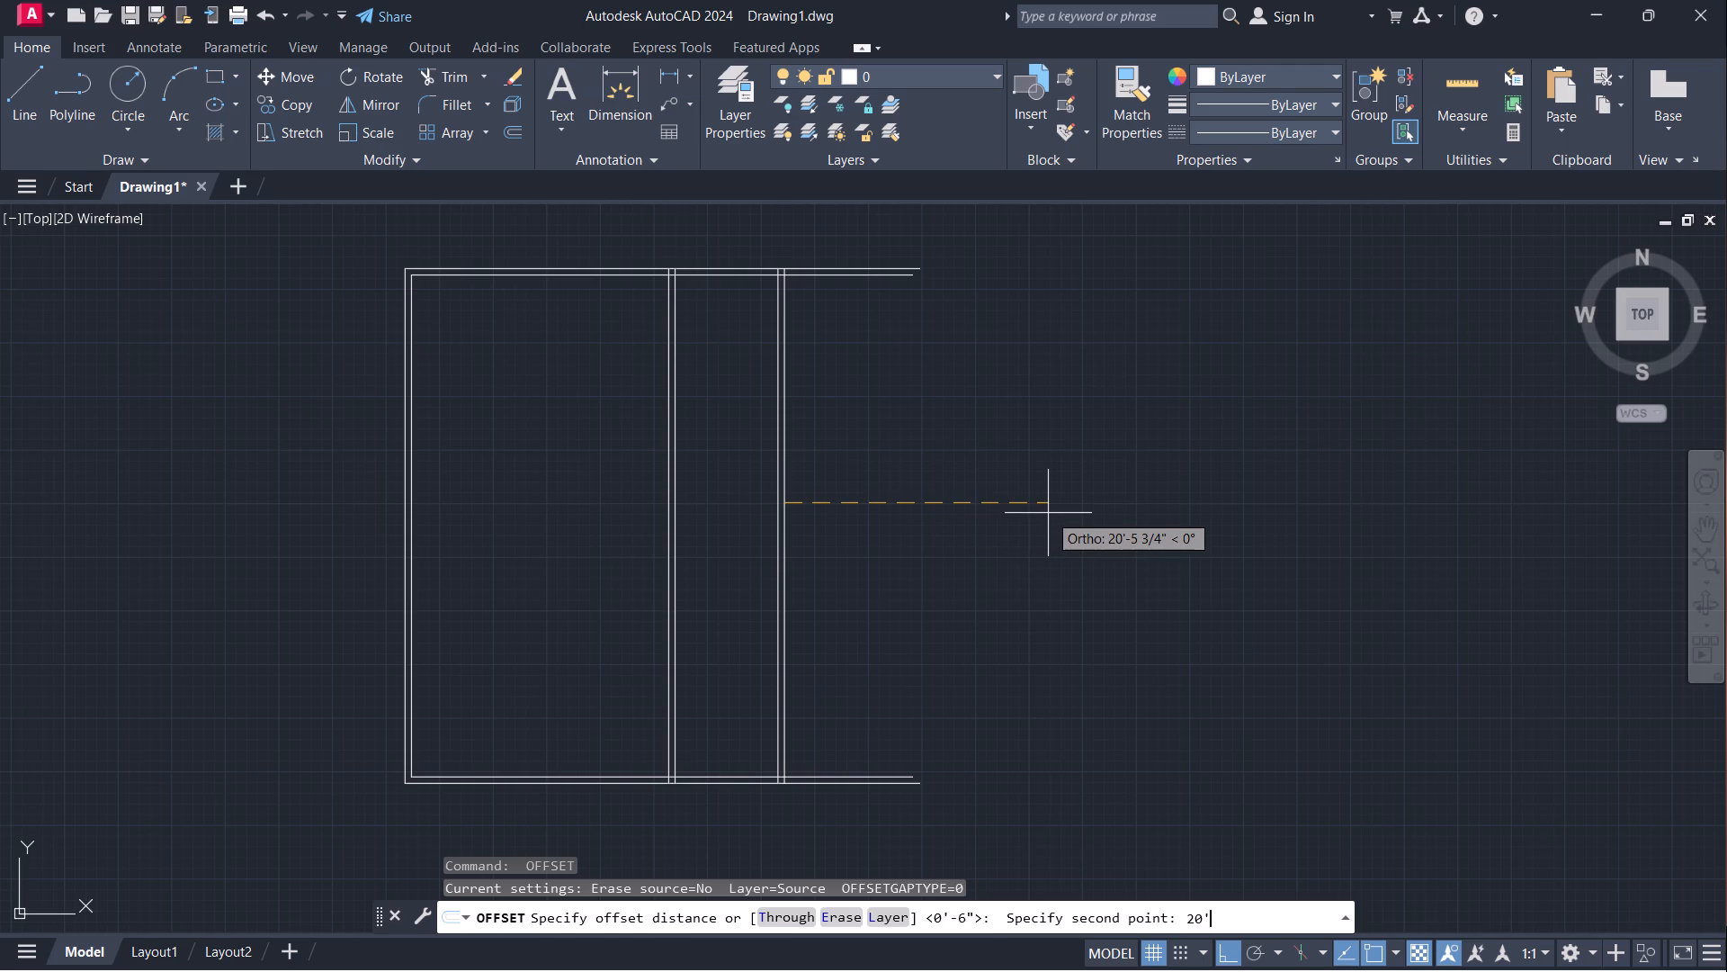
{"action": "key", "text": "Return"}
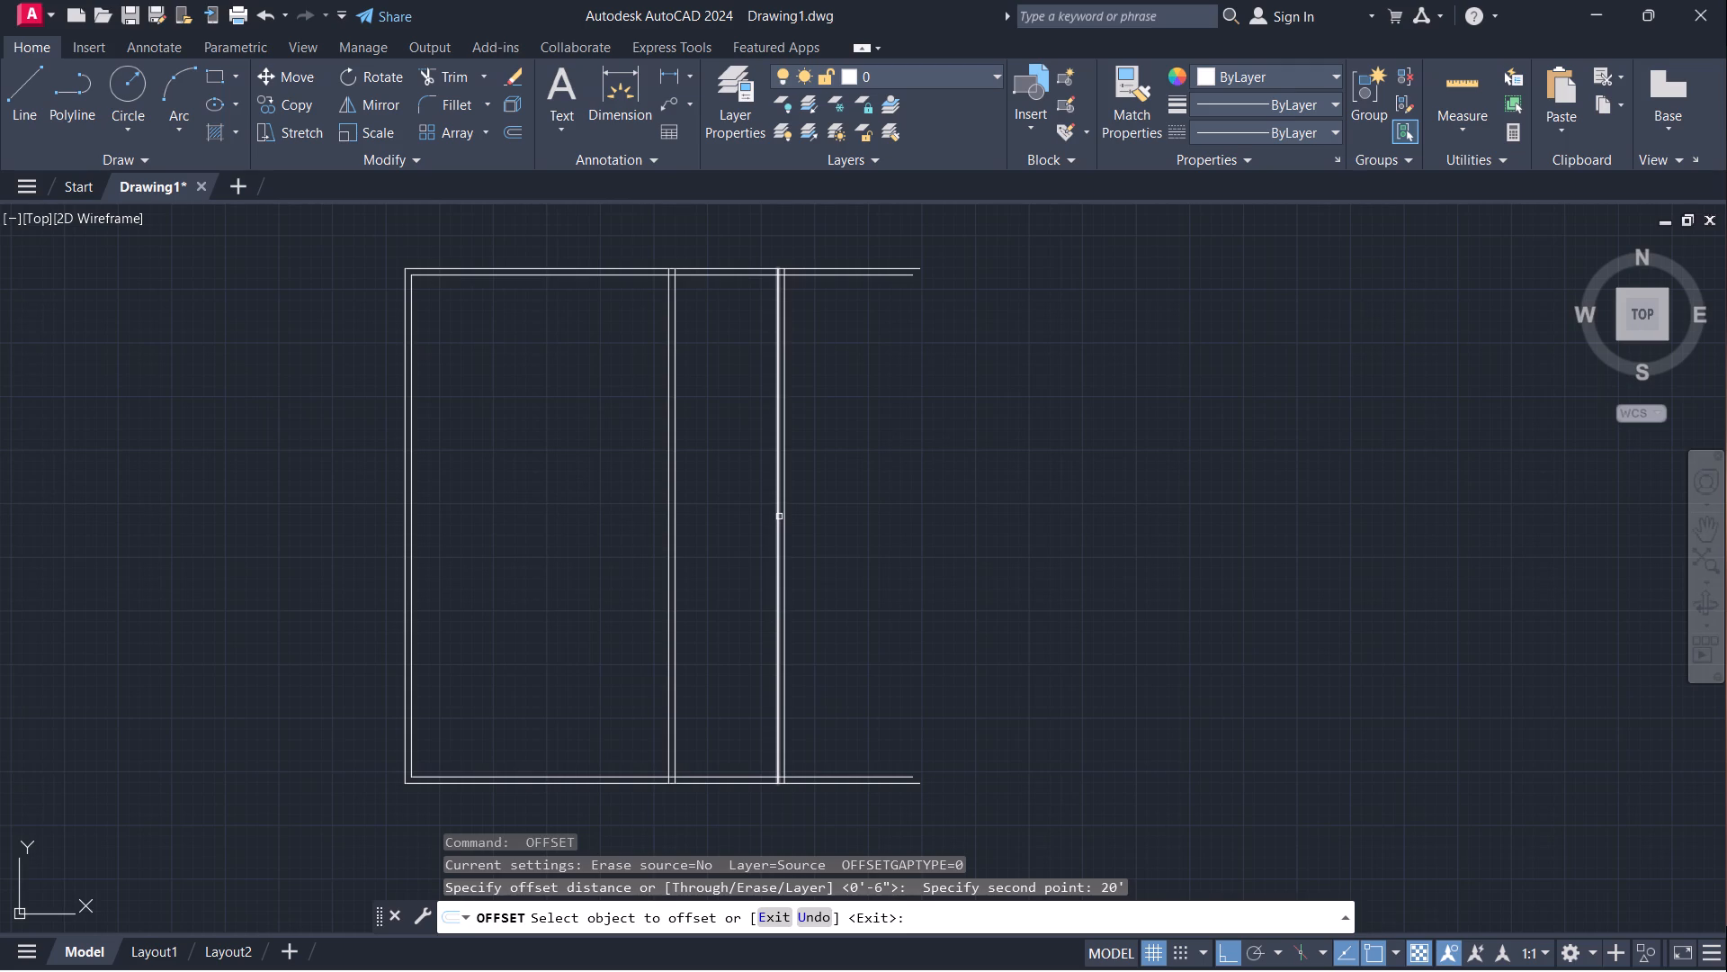
{"action": "left_click", "coordinate": [783, 516]}
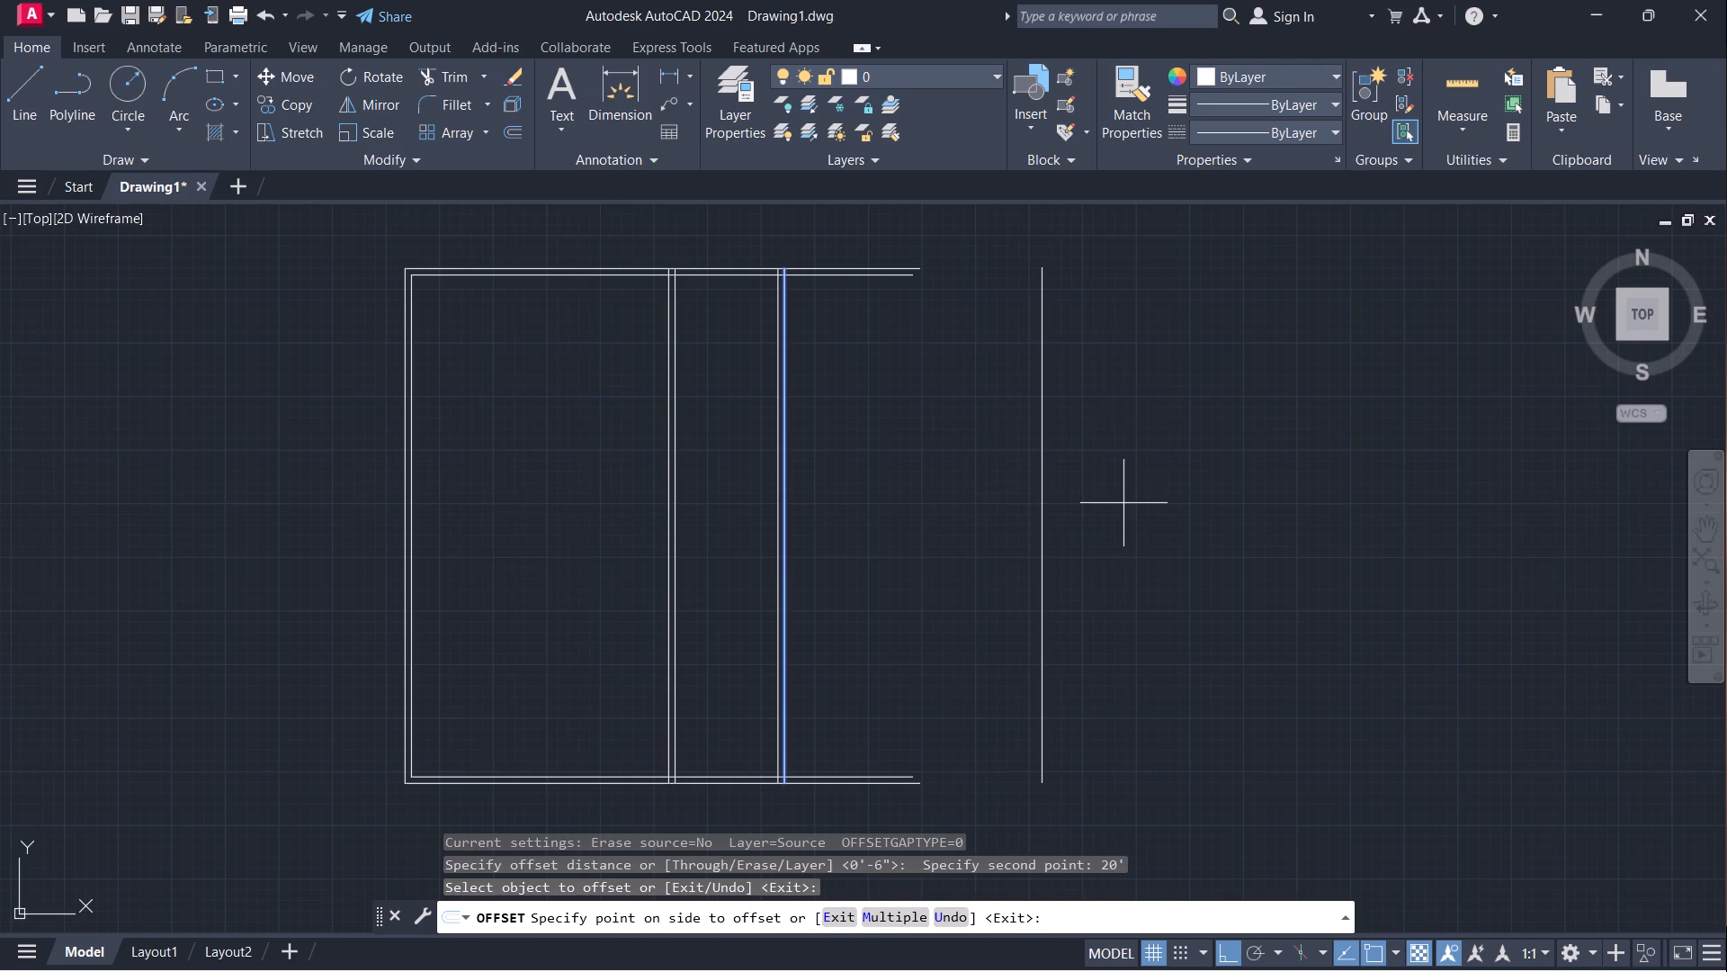
{"action": "left_click", "coordinate": [1123, 503]}
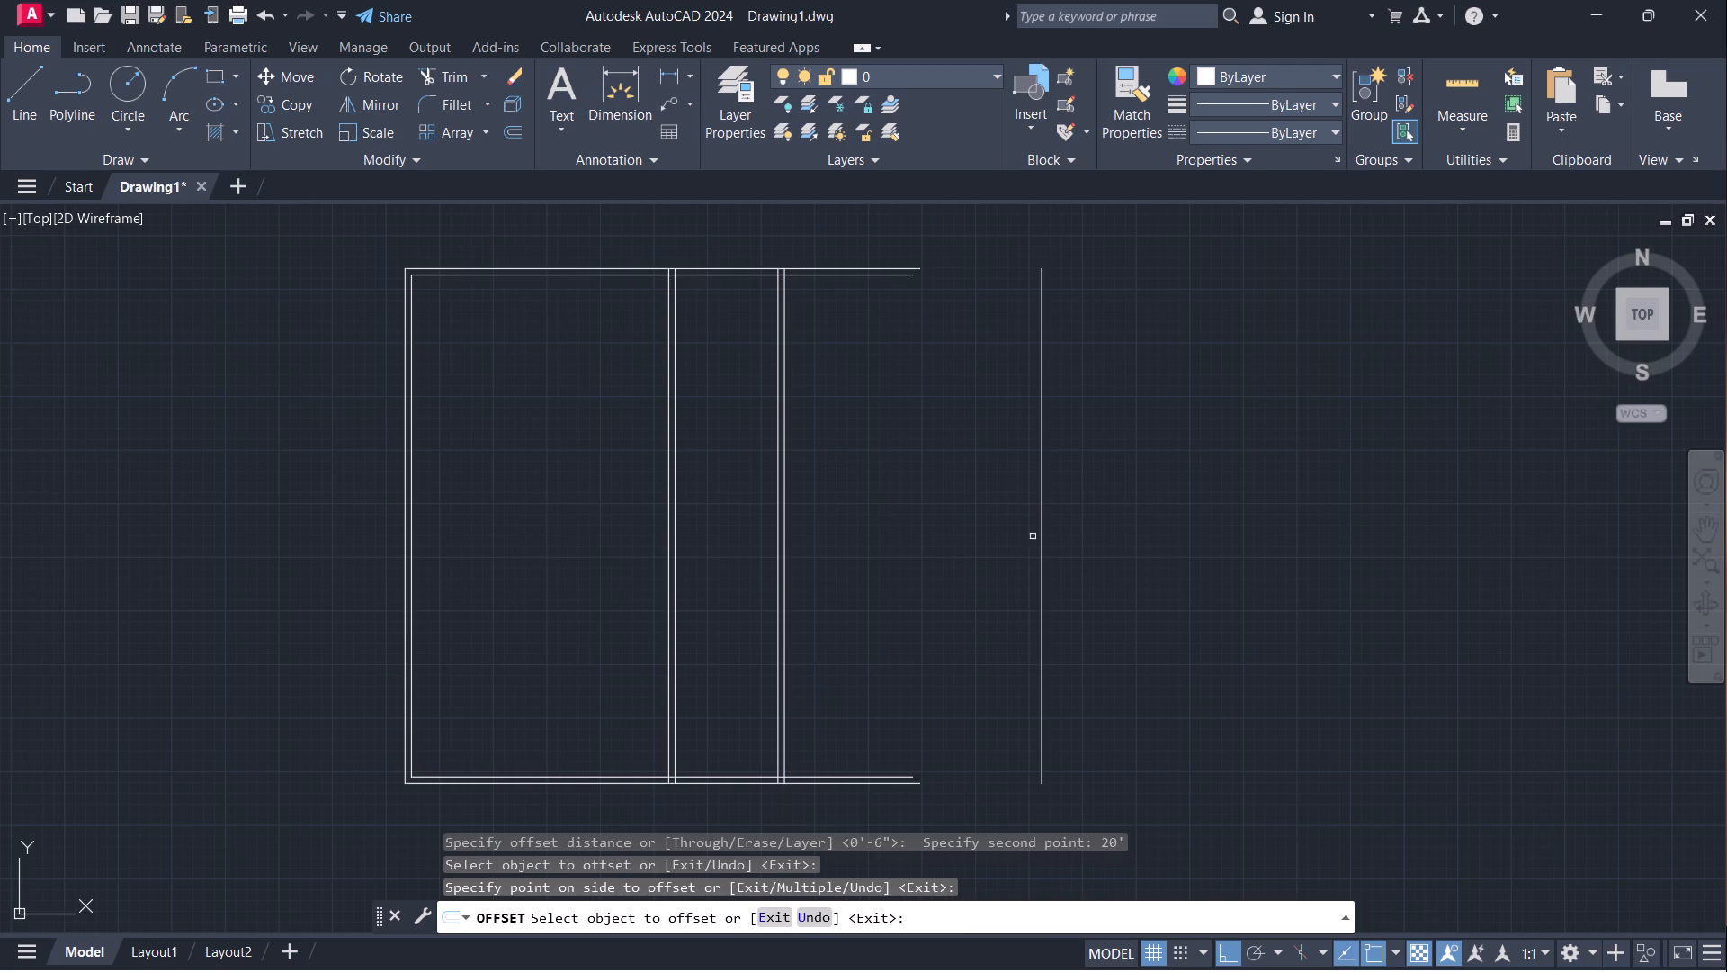
{"action": "key", "text": "space"}
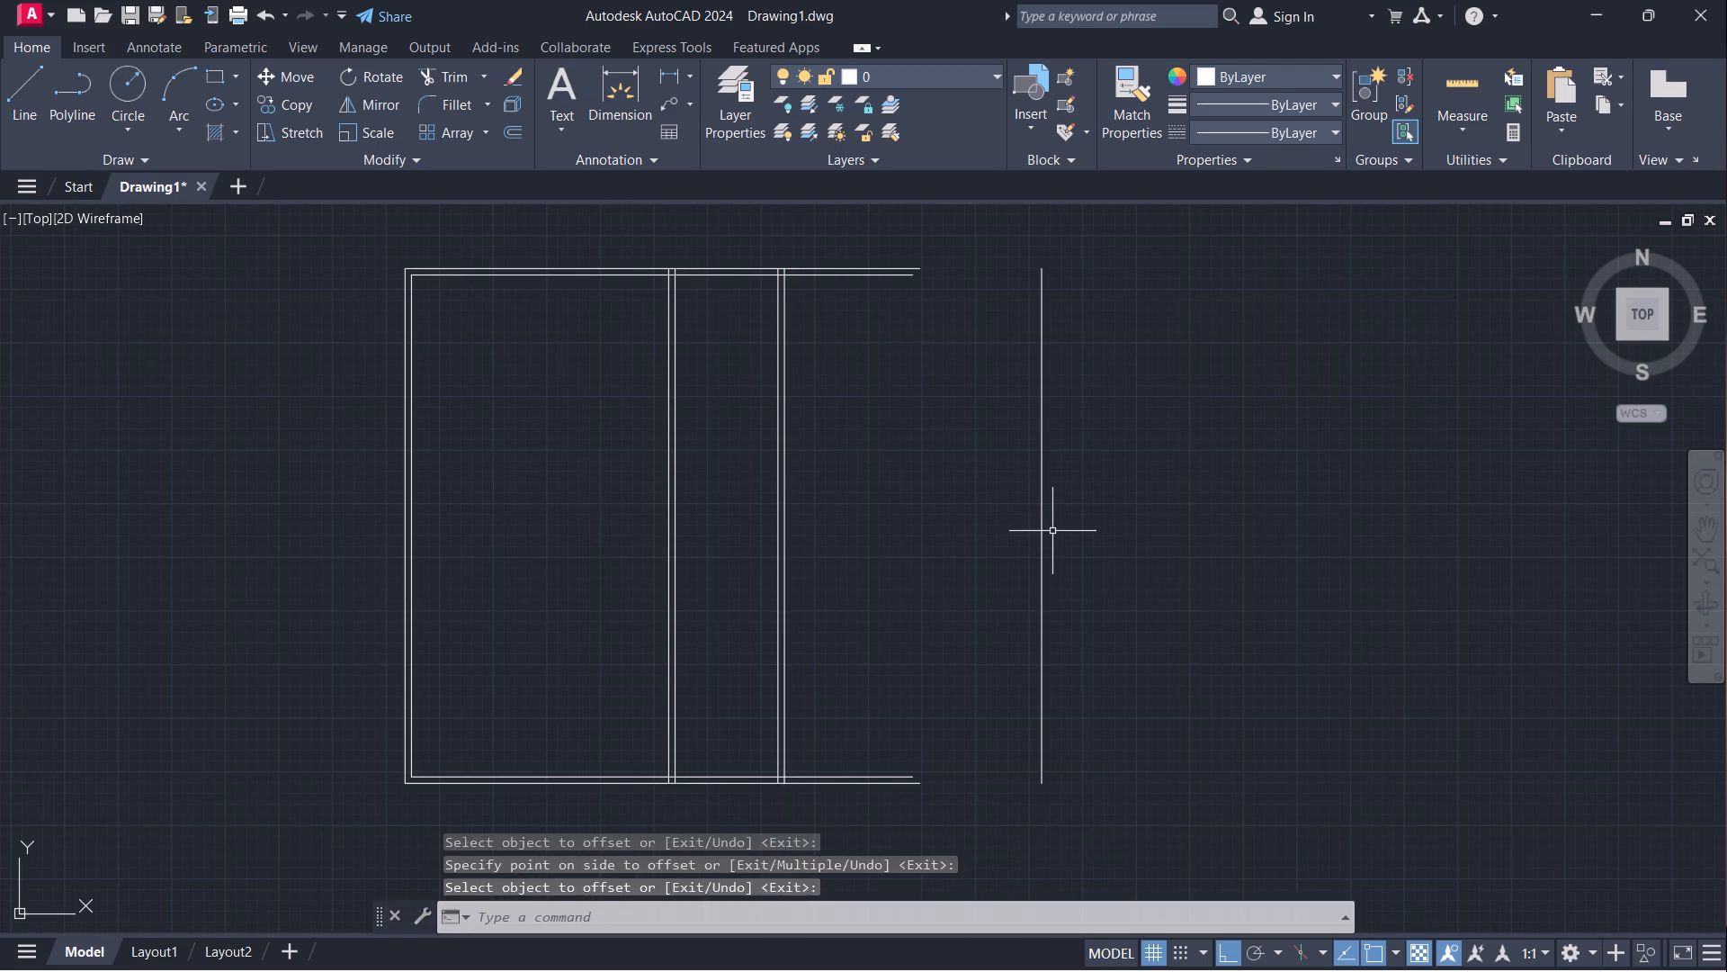
Offset the new rightmost vertical line 6" to the right to form the right outer wall.
{"action": "key", "text": "space"}
{"action": "left_click", "coordinate": [1043, 524]}
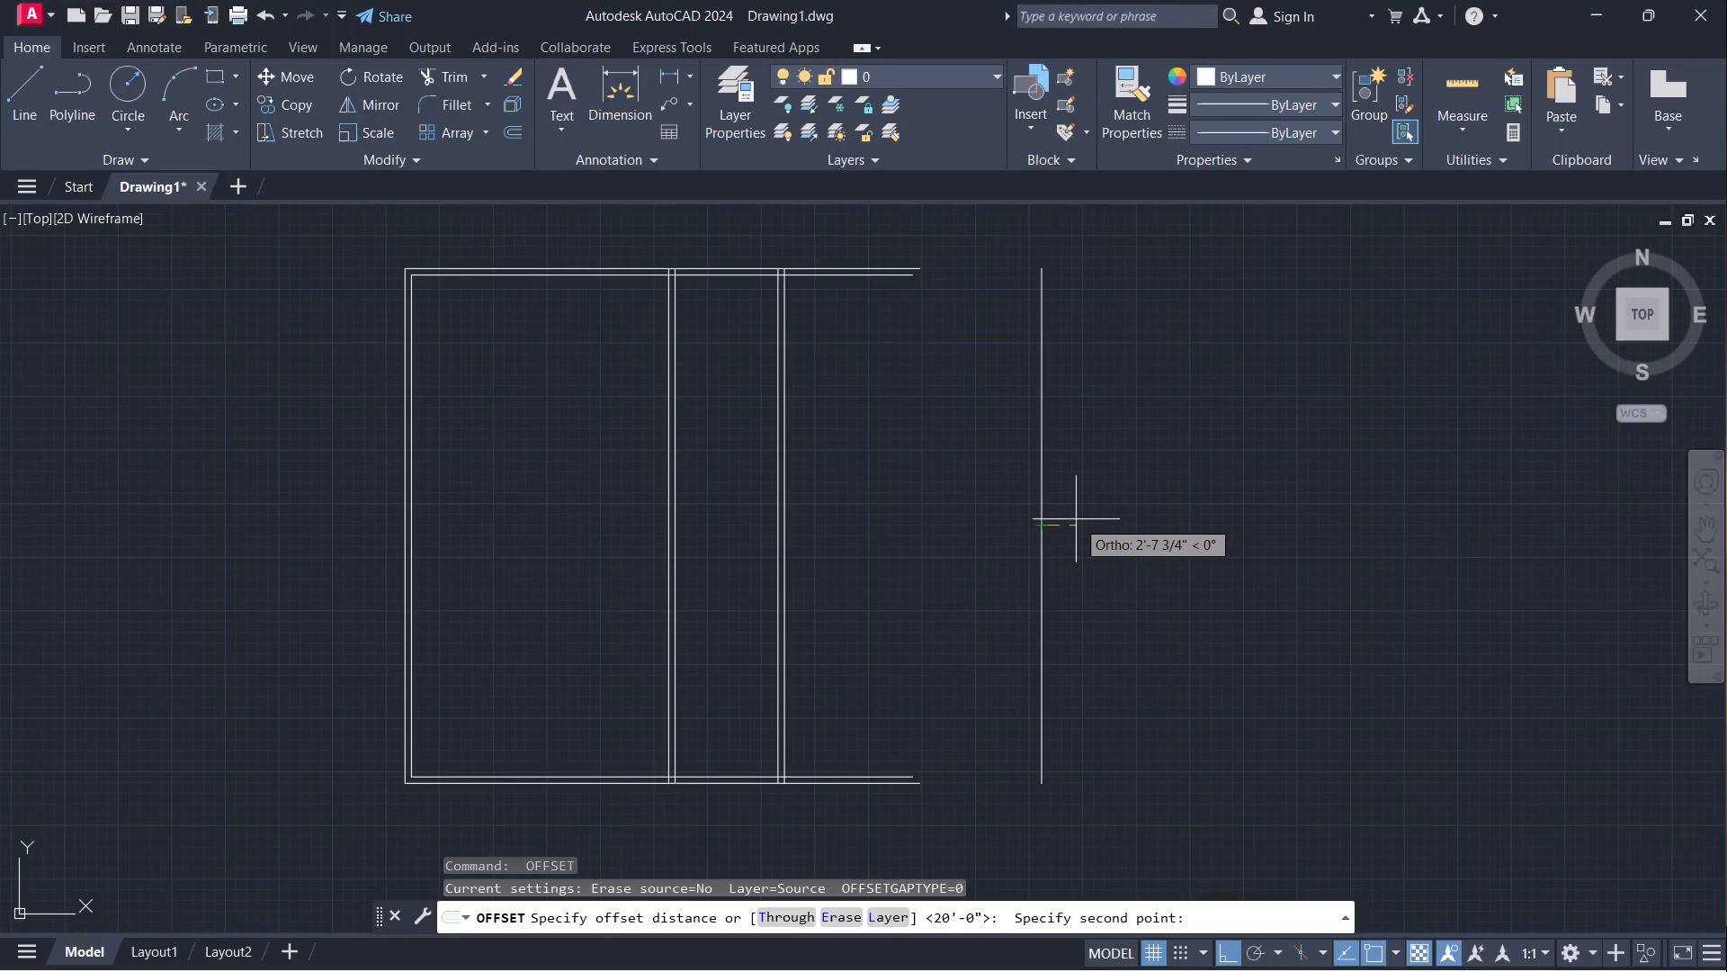
{"action": "type", "text": "6\""}
{"action": "key", "text": "Return"}
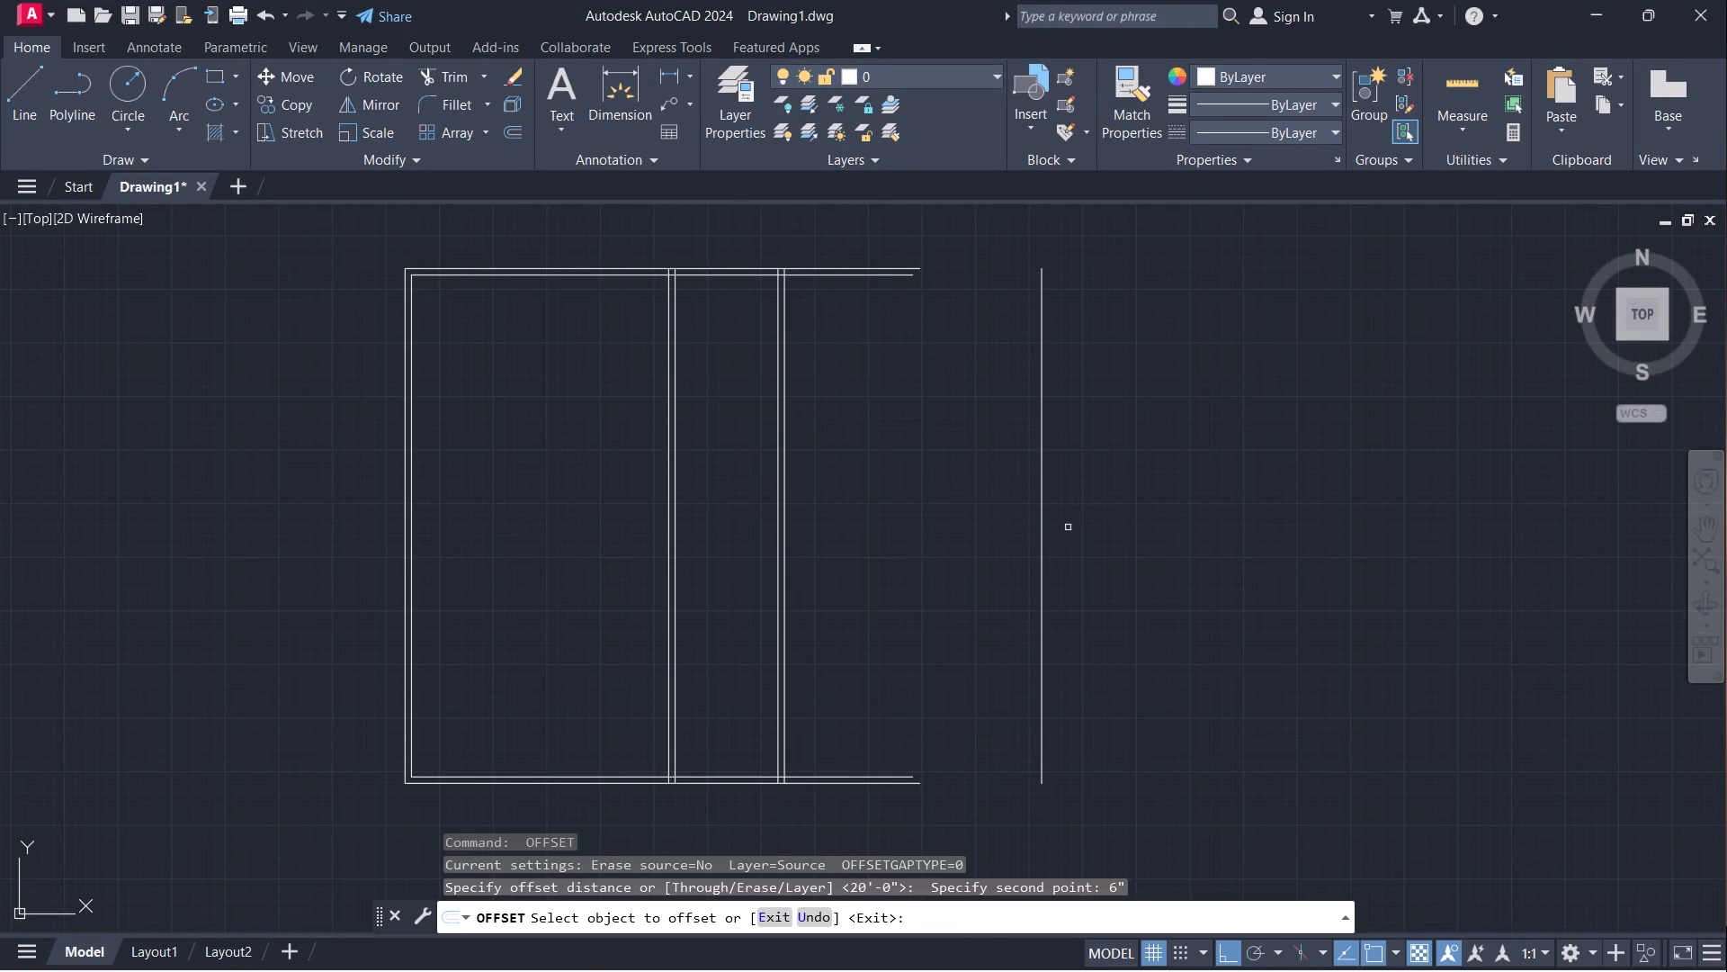
{"action": "left_click", "coordinate": [1039, 557]}
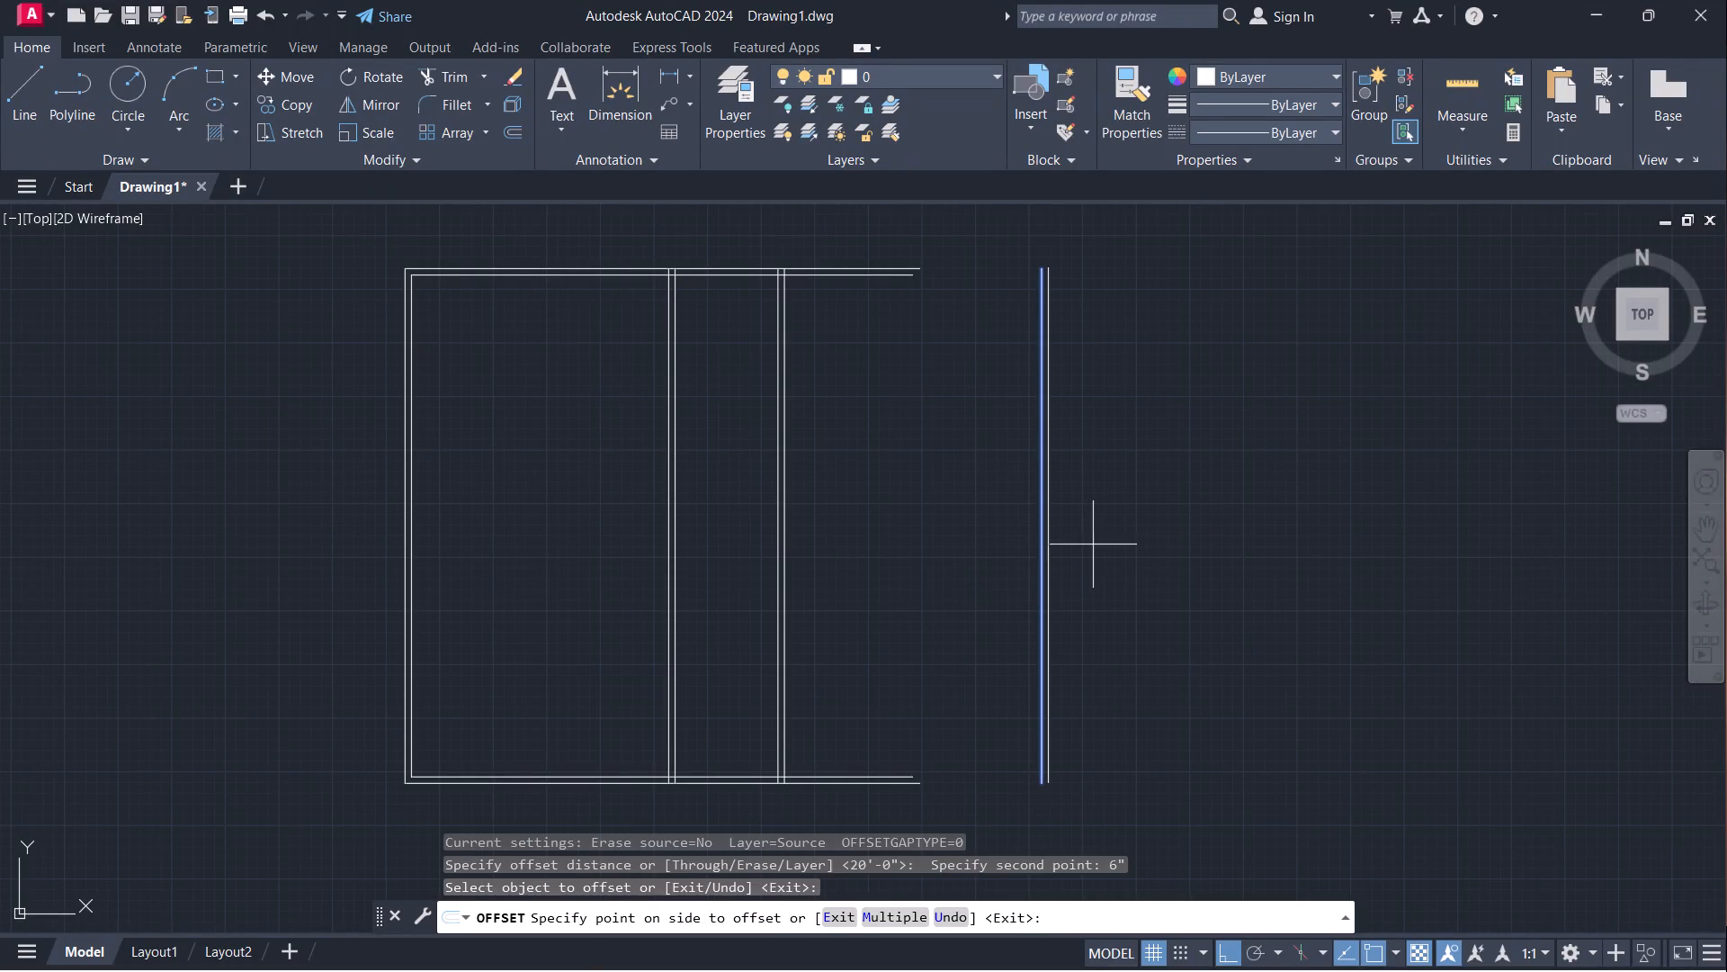
{"action": "left_click", "coordinate": [1096, 544]}
{"action": "key", "text": "Escape"}
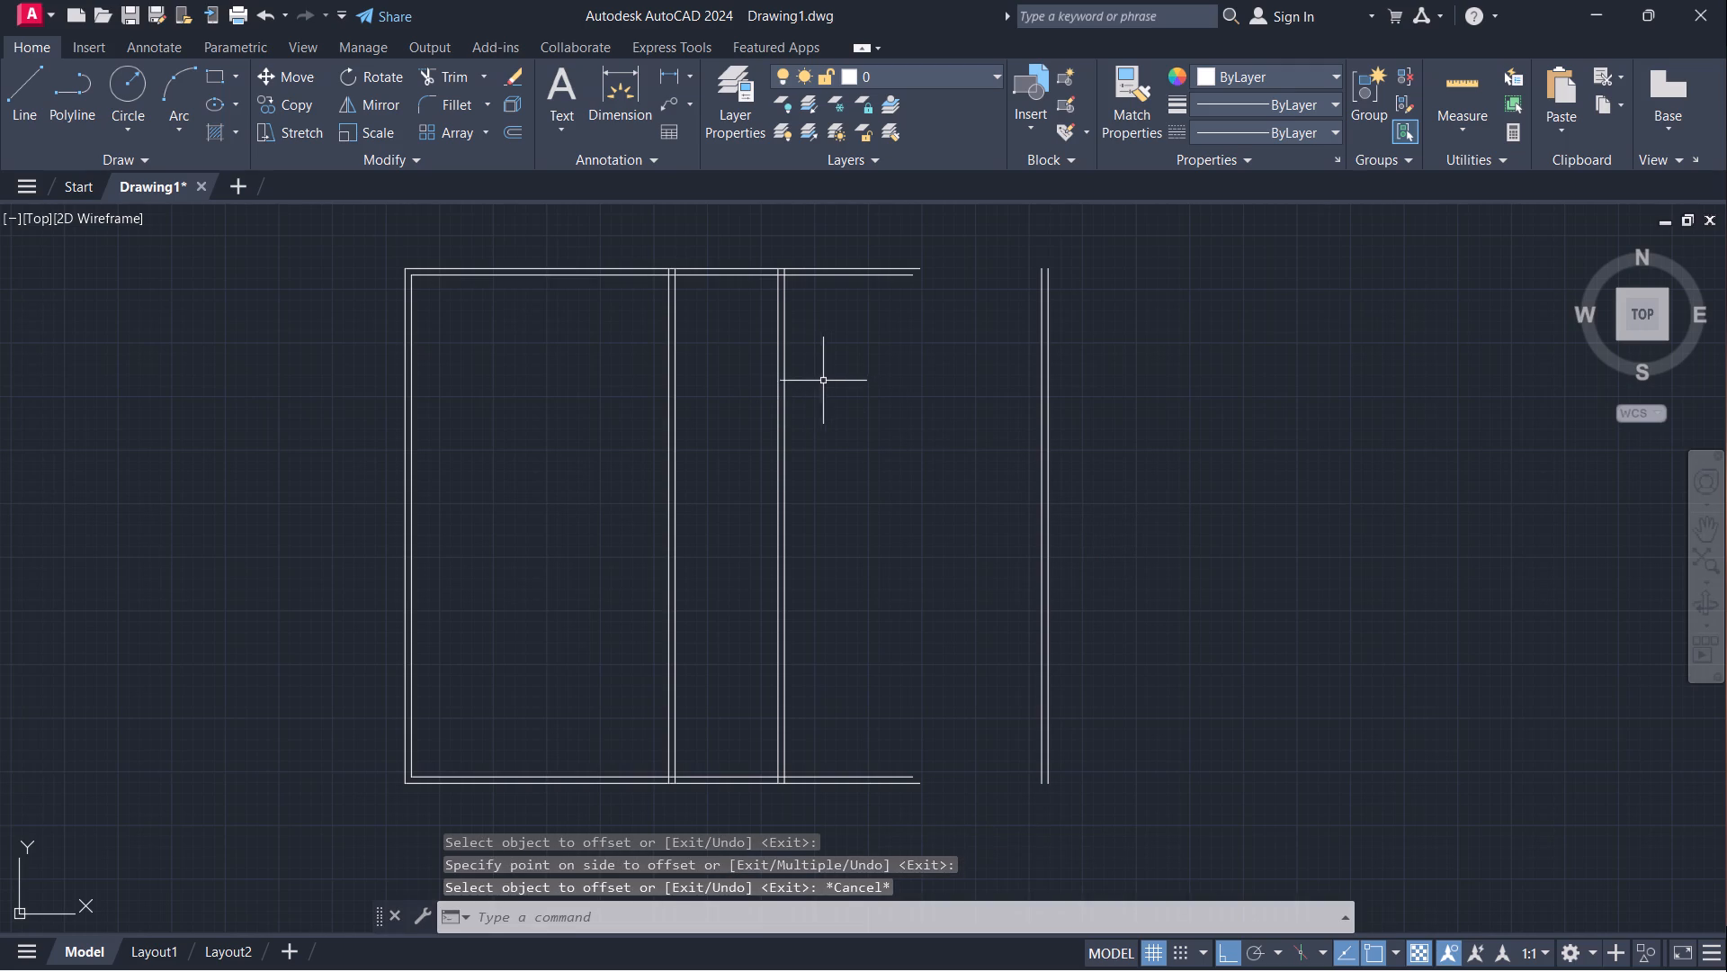
Extend the top and bottom walls' outer lines to the right wall's outer line and their inner lines to its inner line.
{"action": "type", "text": "ex"}
{"action": "key", "text": "Return"}
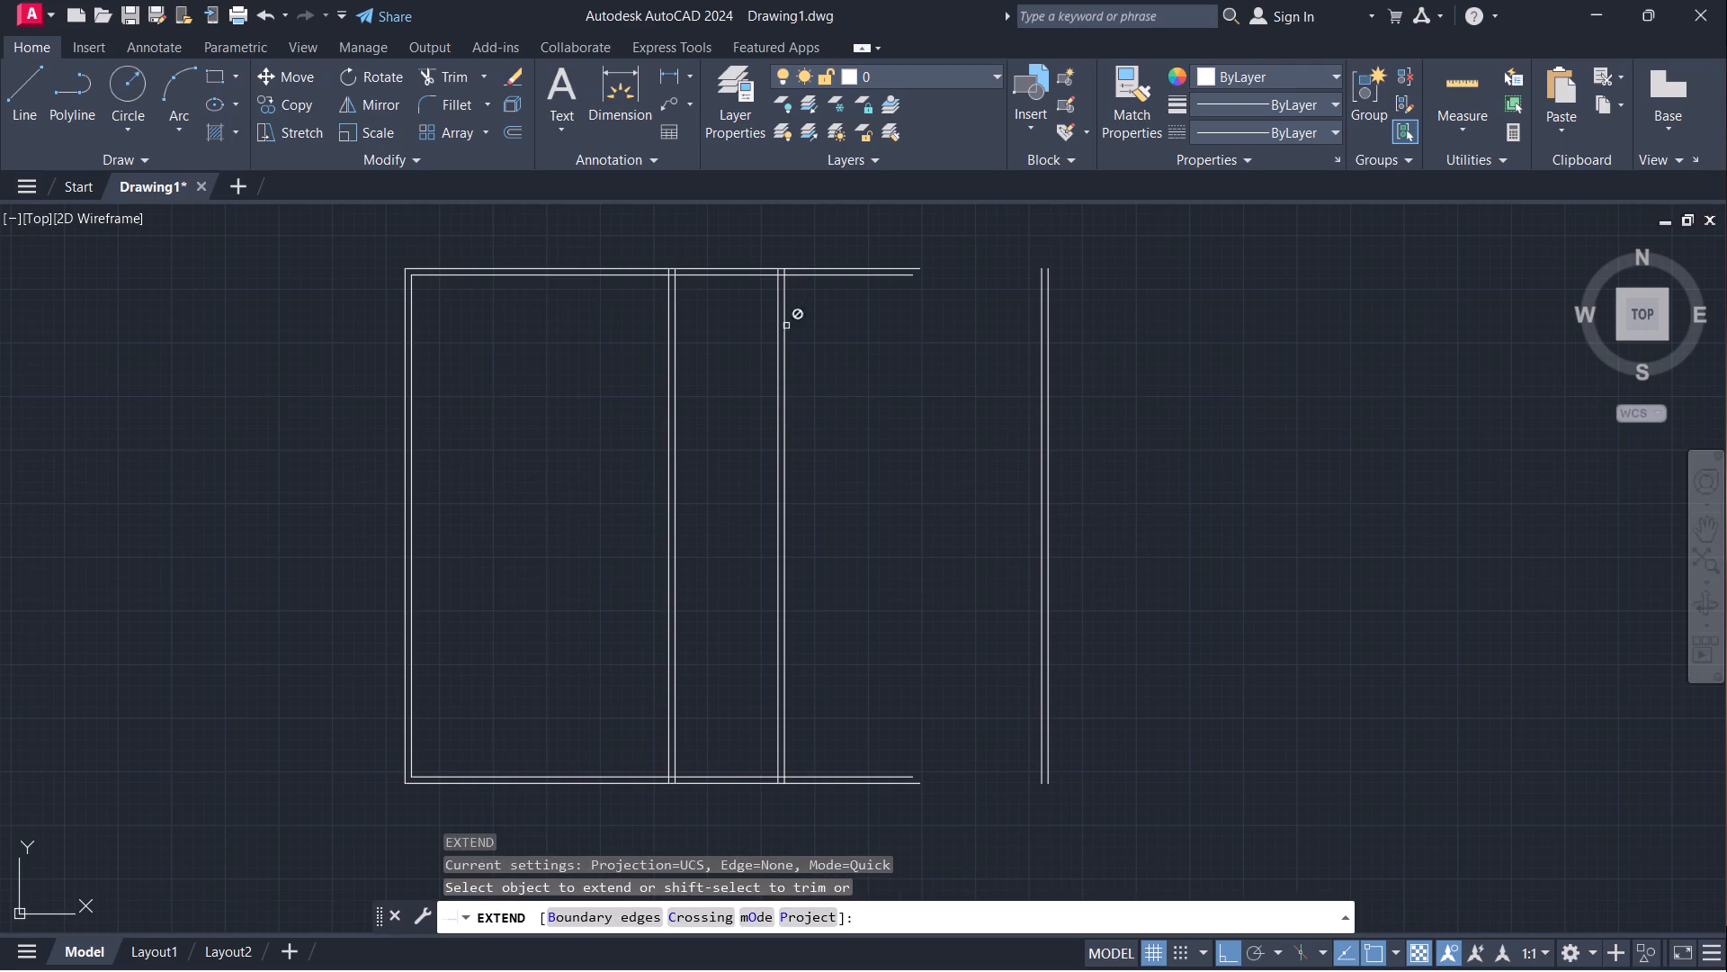
{"action": "left_click", "coordinate": [868, 267]}
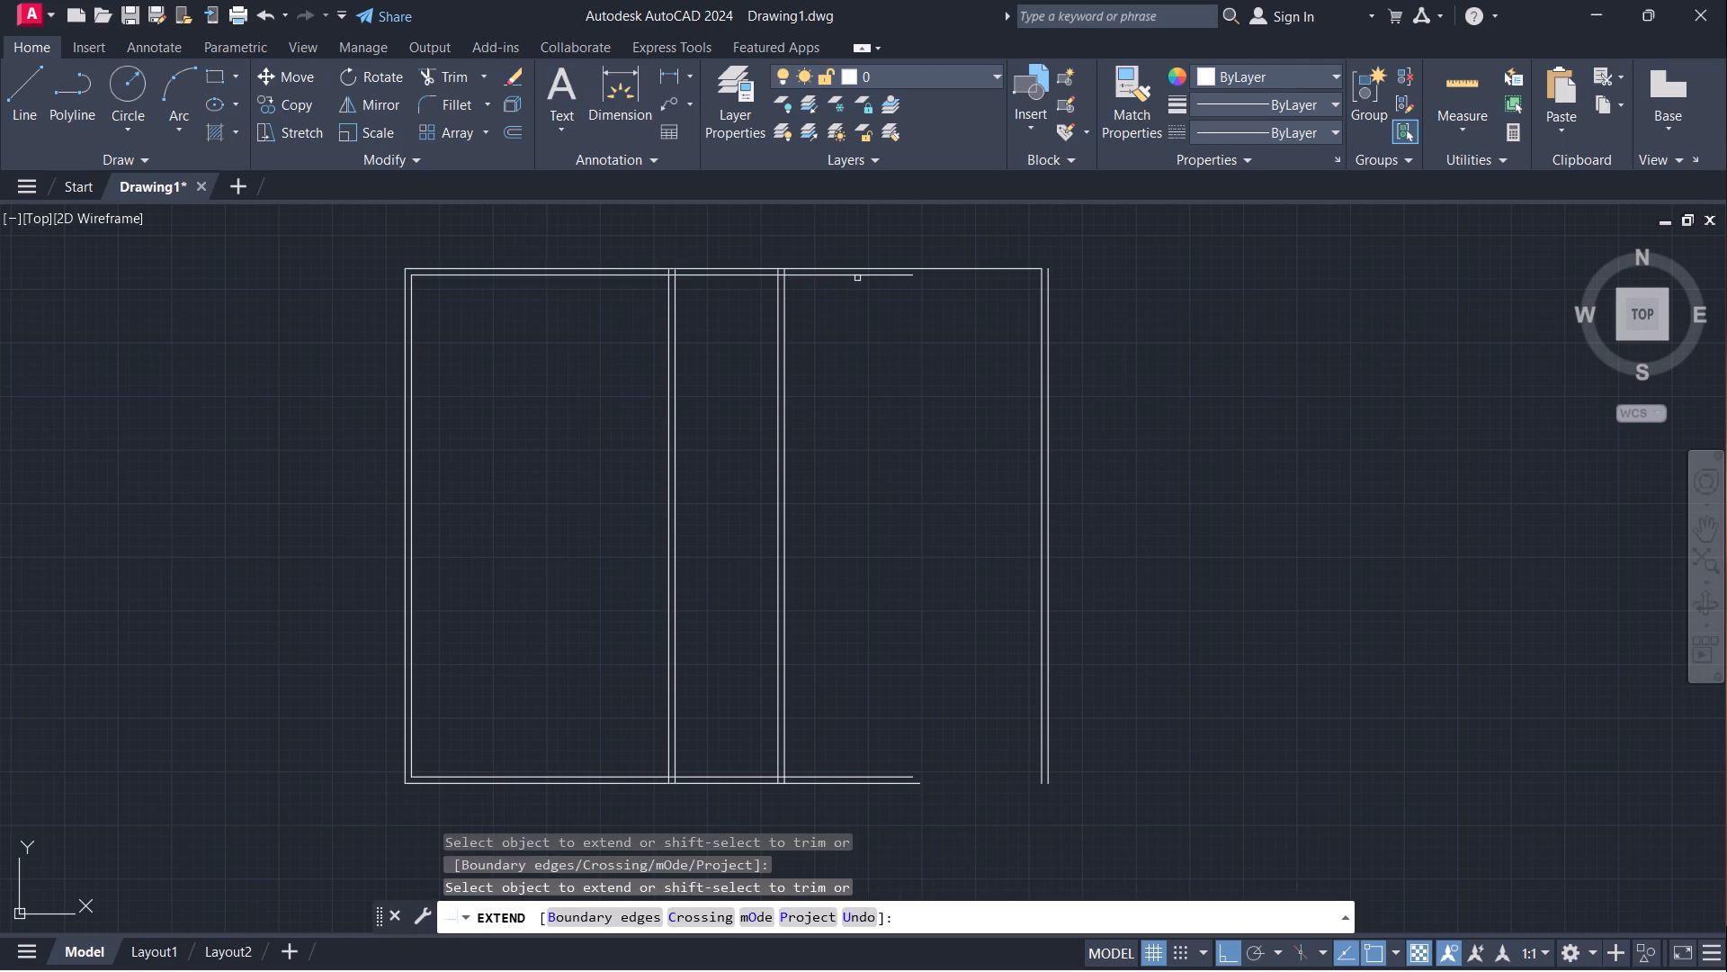
{"action": "left_click", "coordinate": [866, 273]}
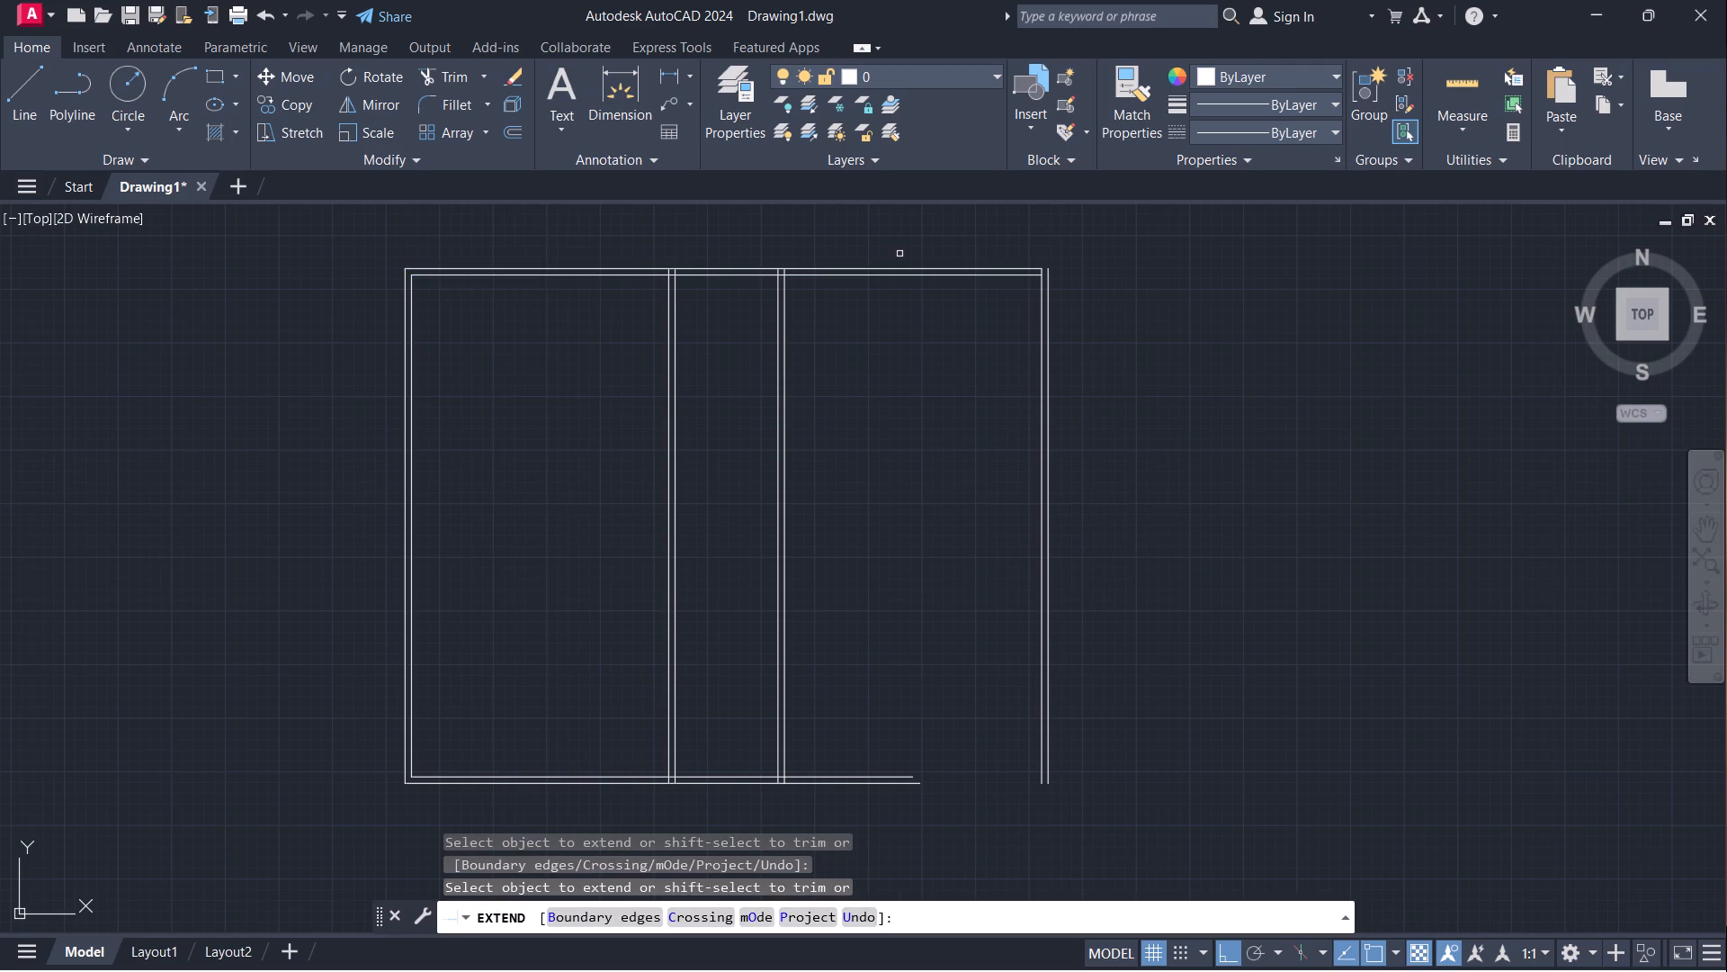
{"action": "left_click", "coordinate": [909, 266]}
{"action": "left_click", "coordinate": [888, 783]}
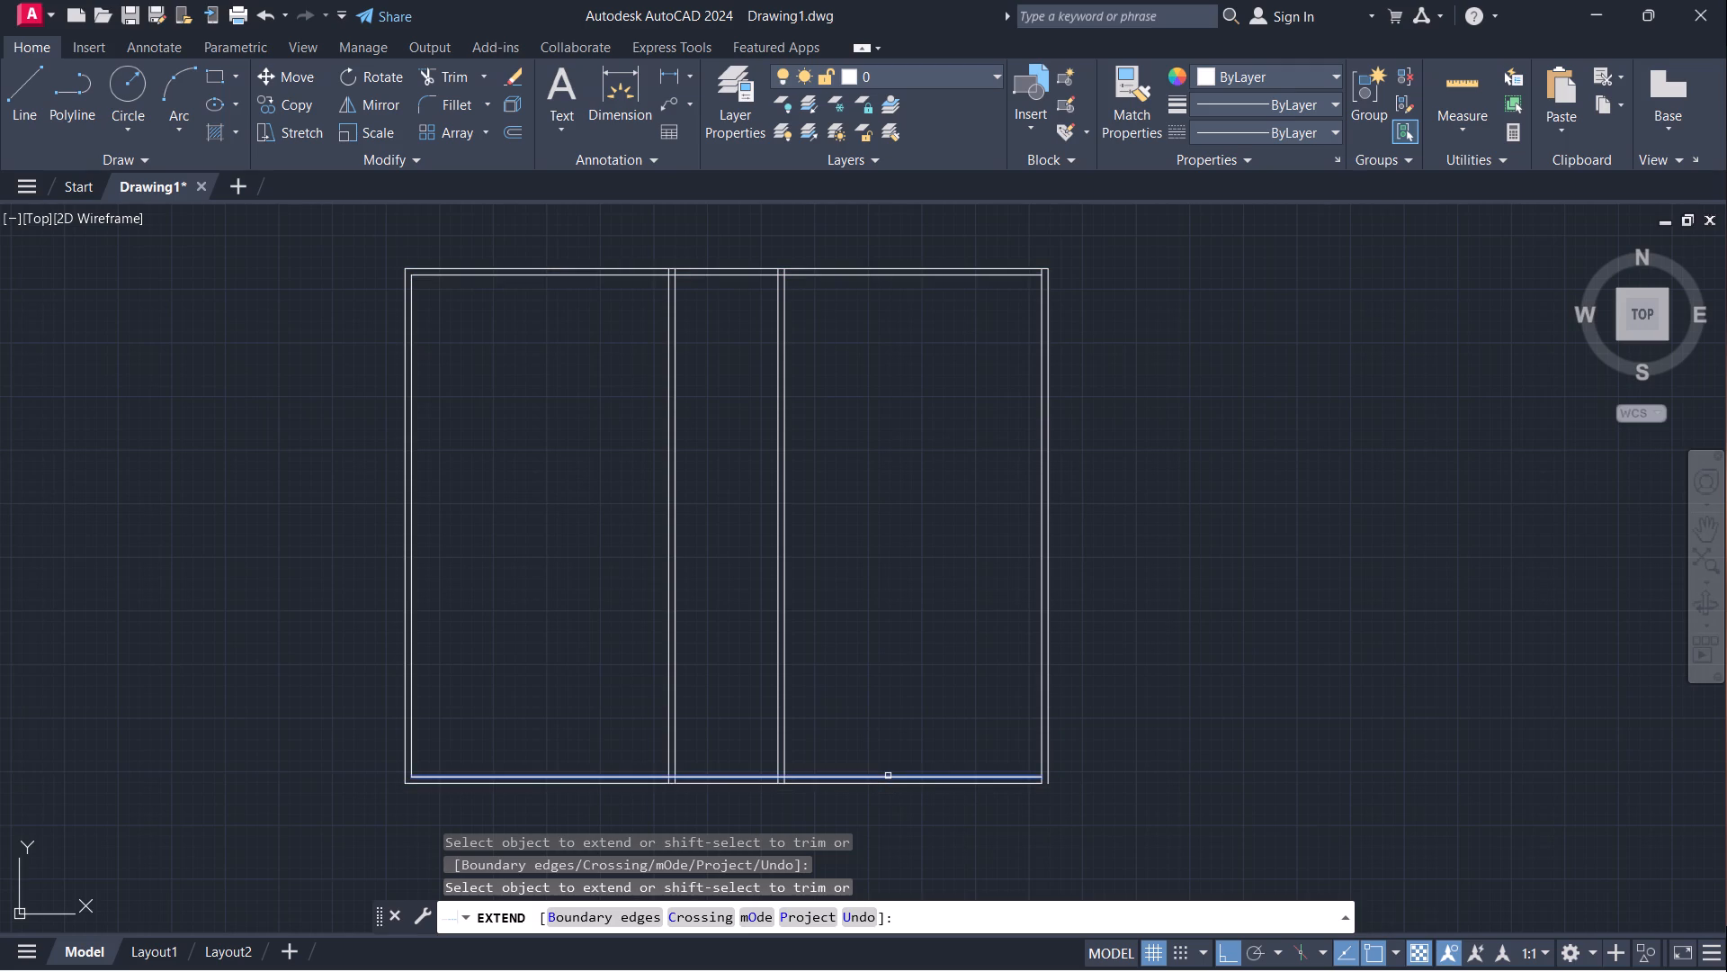
{"action": "left_click", "coordinate": [975, 785]}
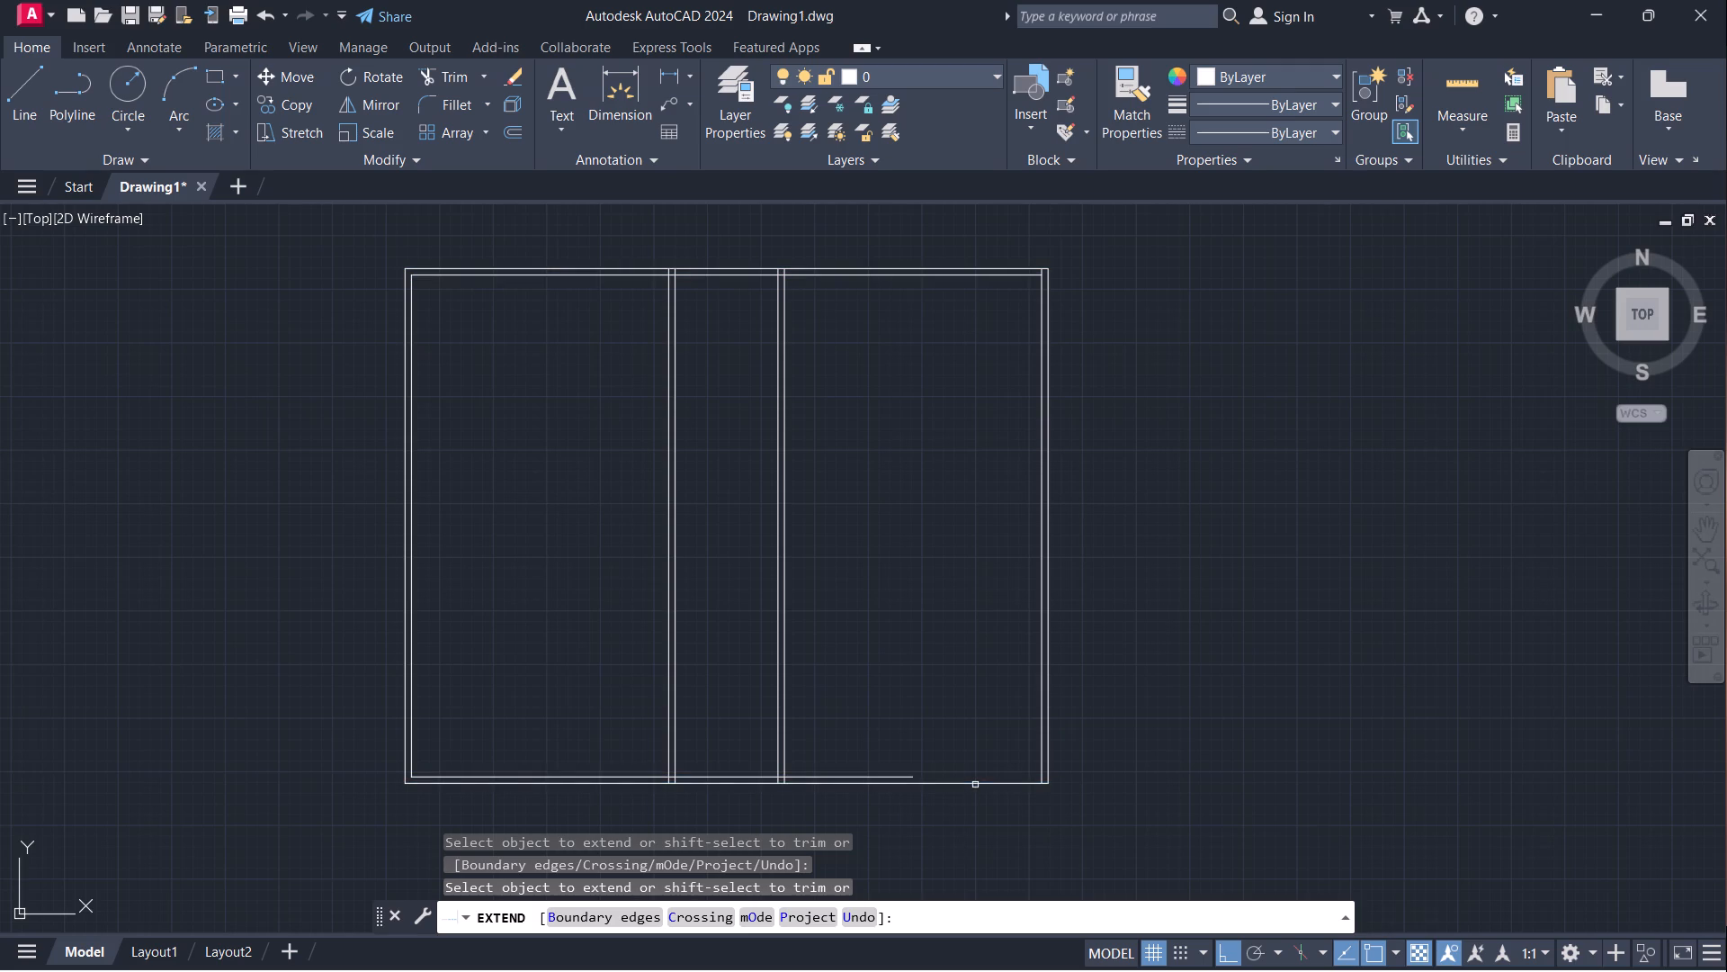
{"action": "left_click", "coordinate": [894, 774]}
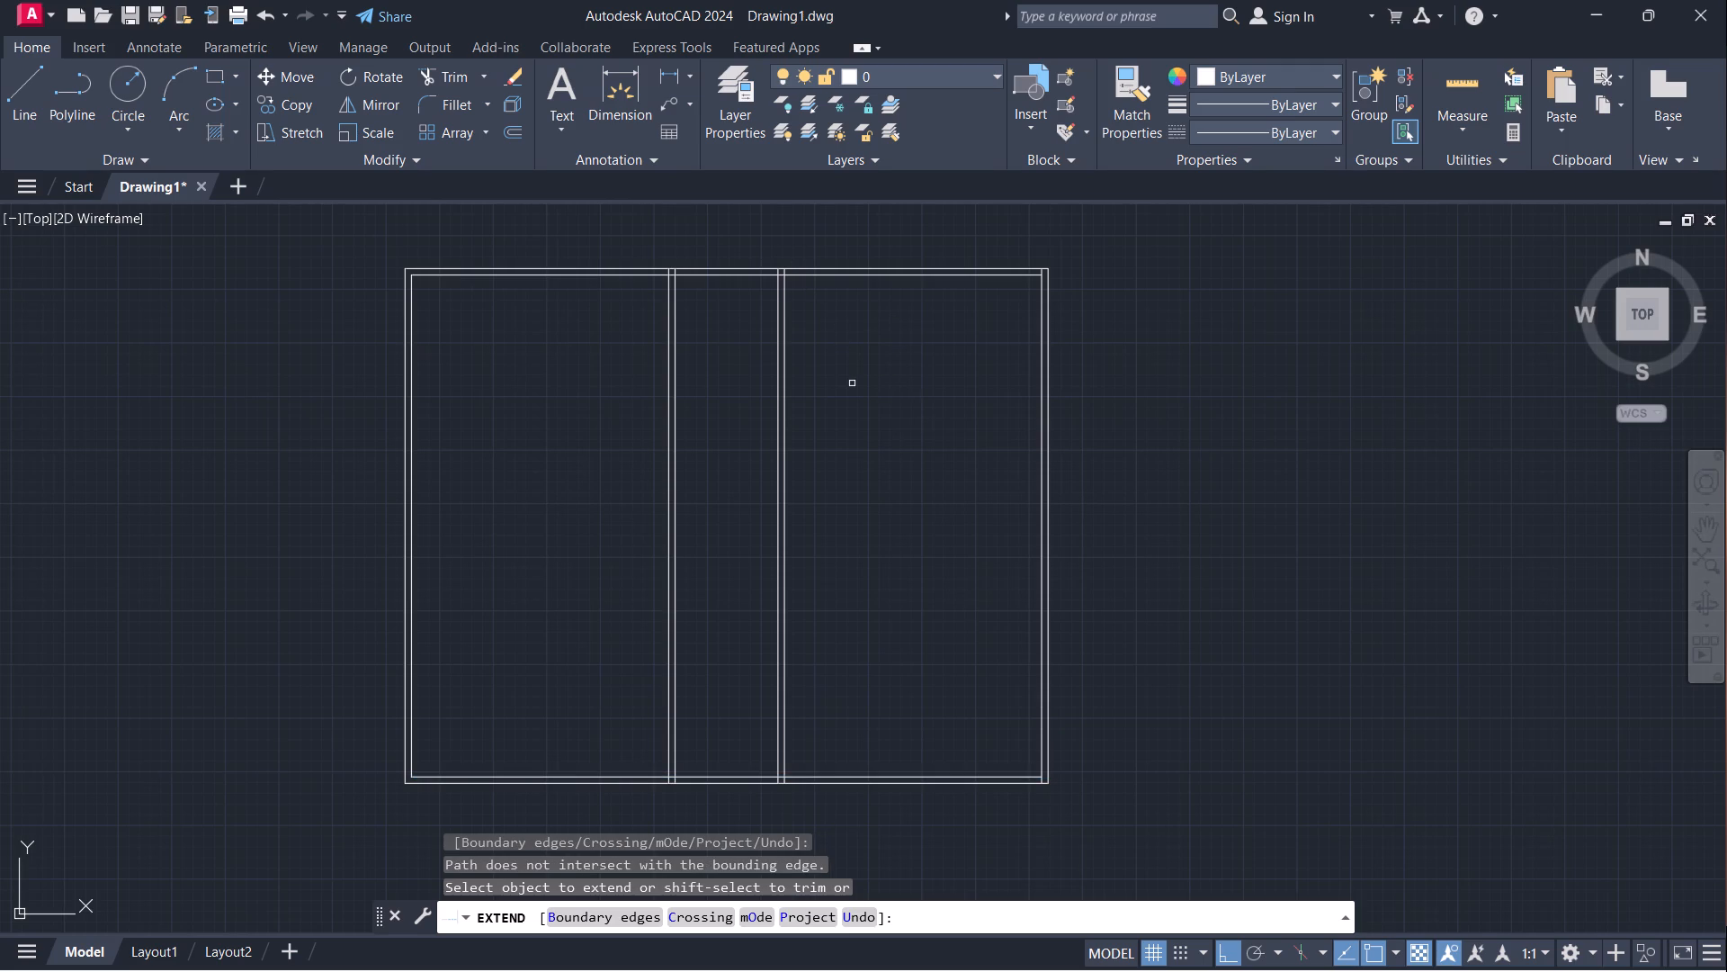
{"action": "key", "text": "Escape"}
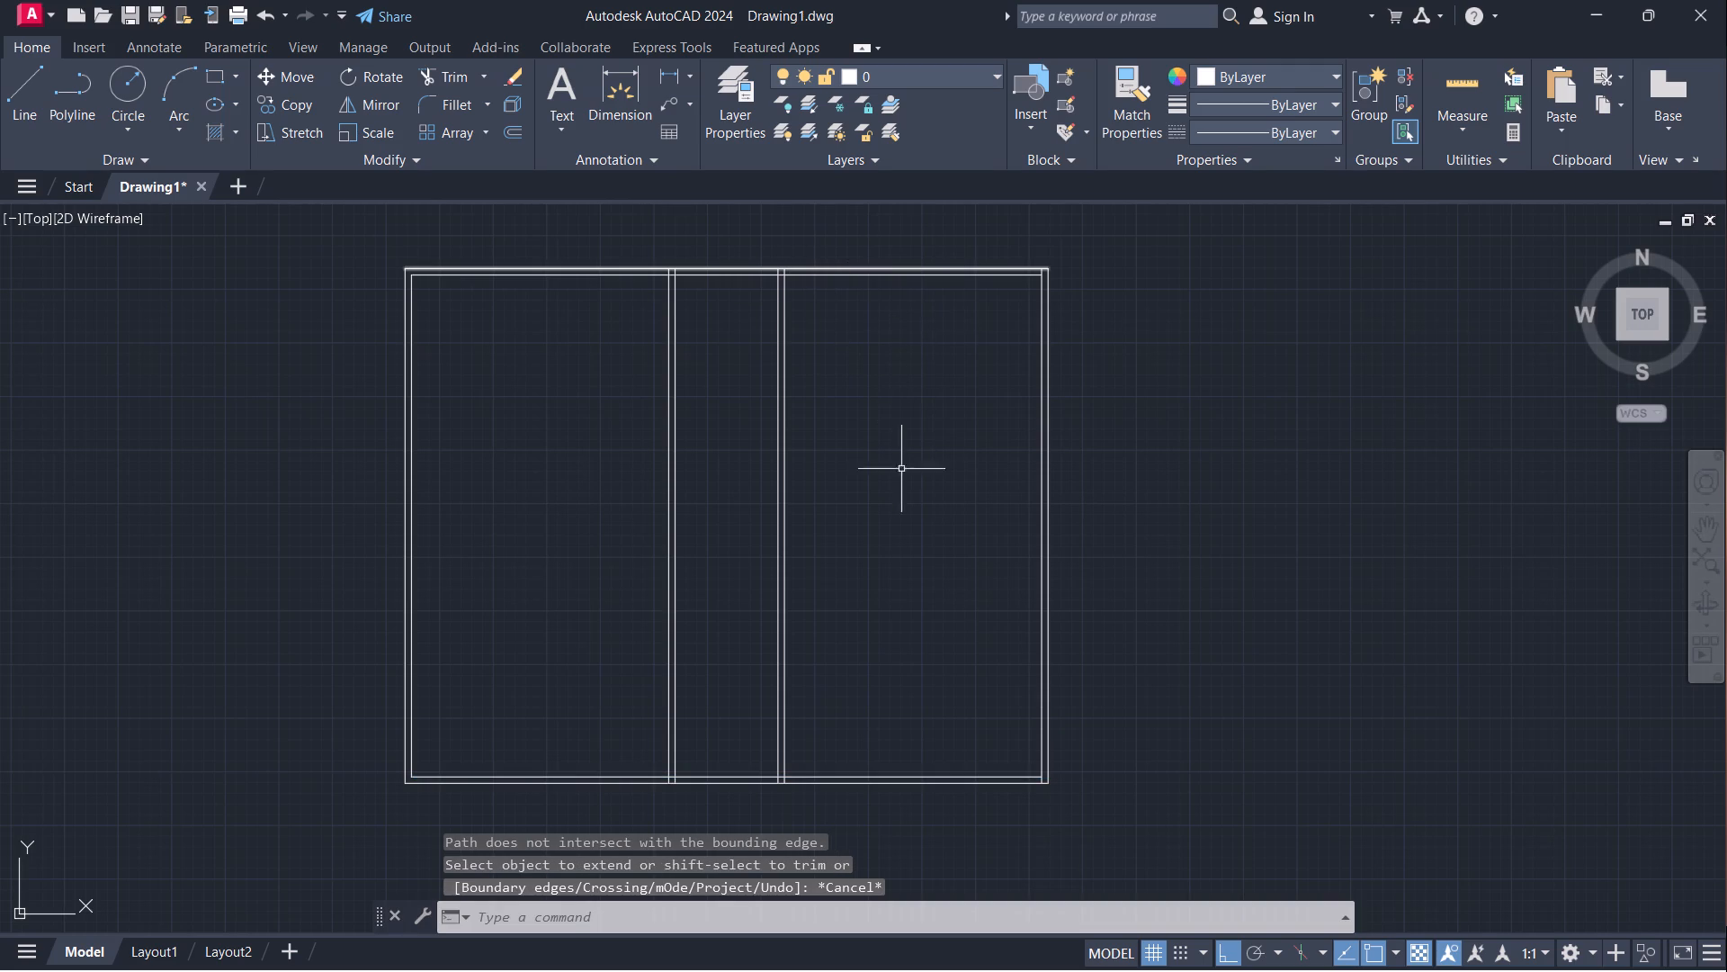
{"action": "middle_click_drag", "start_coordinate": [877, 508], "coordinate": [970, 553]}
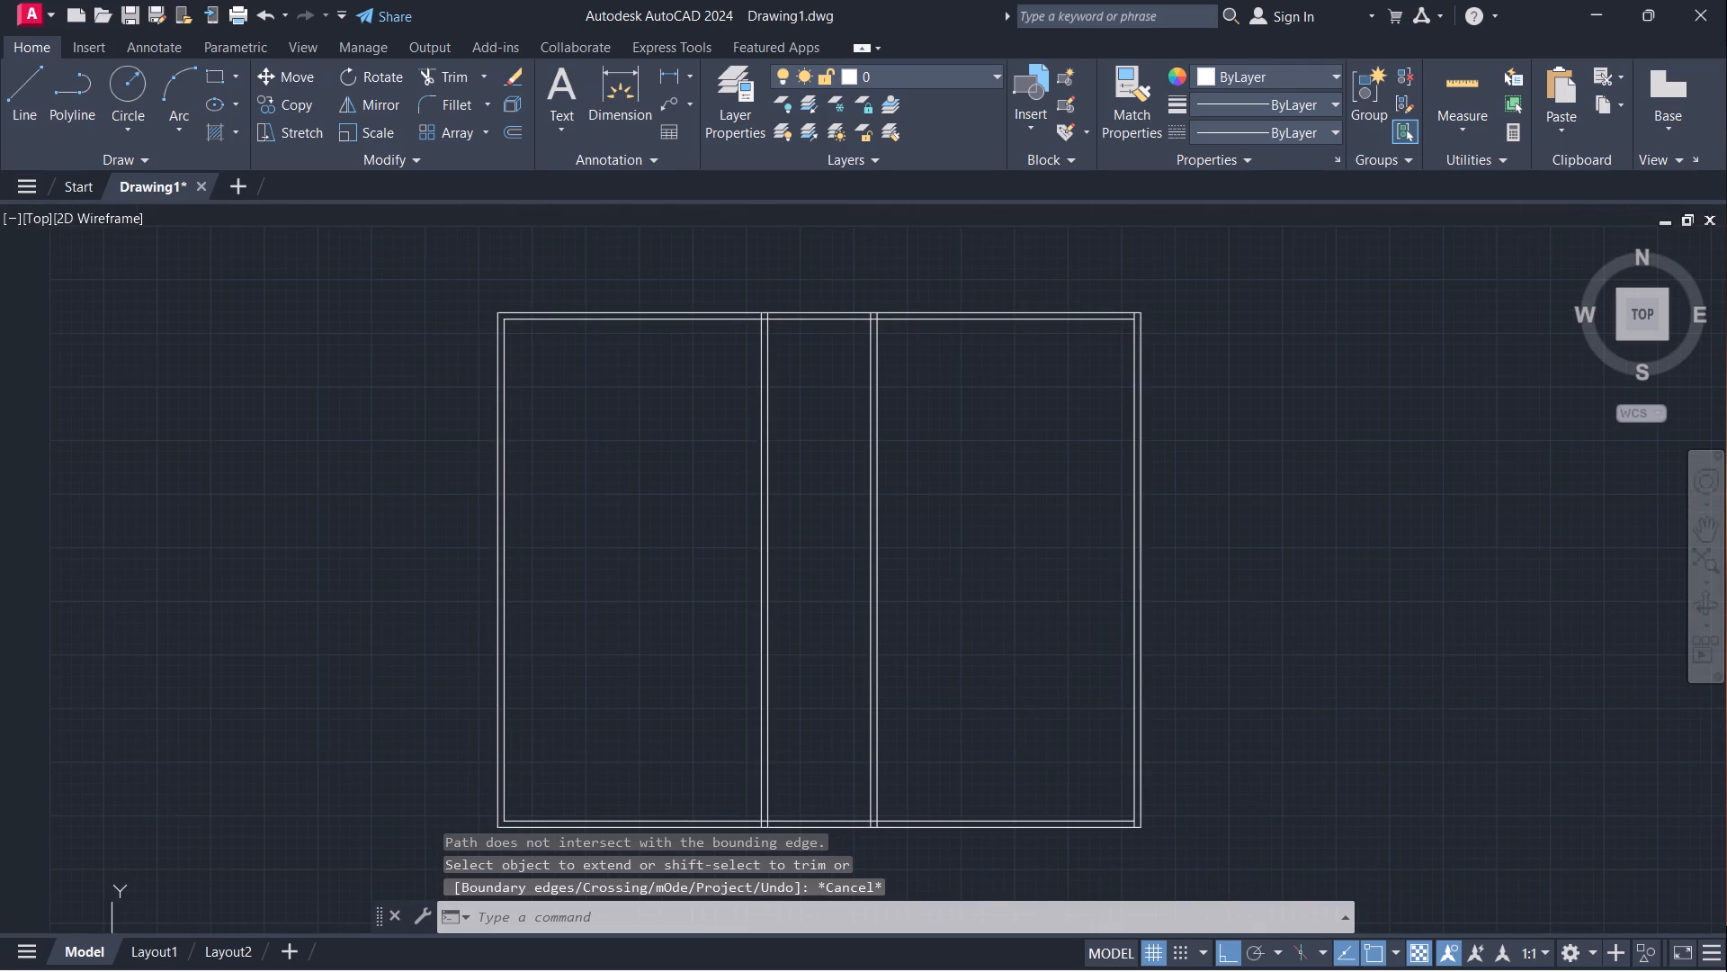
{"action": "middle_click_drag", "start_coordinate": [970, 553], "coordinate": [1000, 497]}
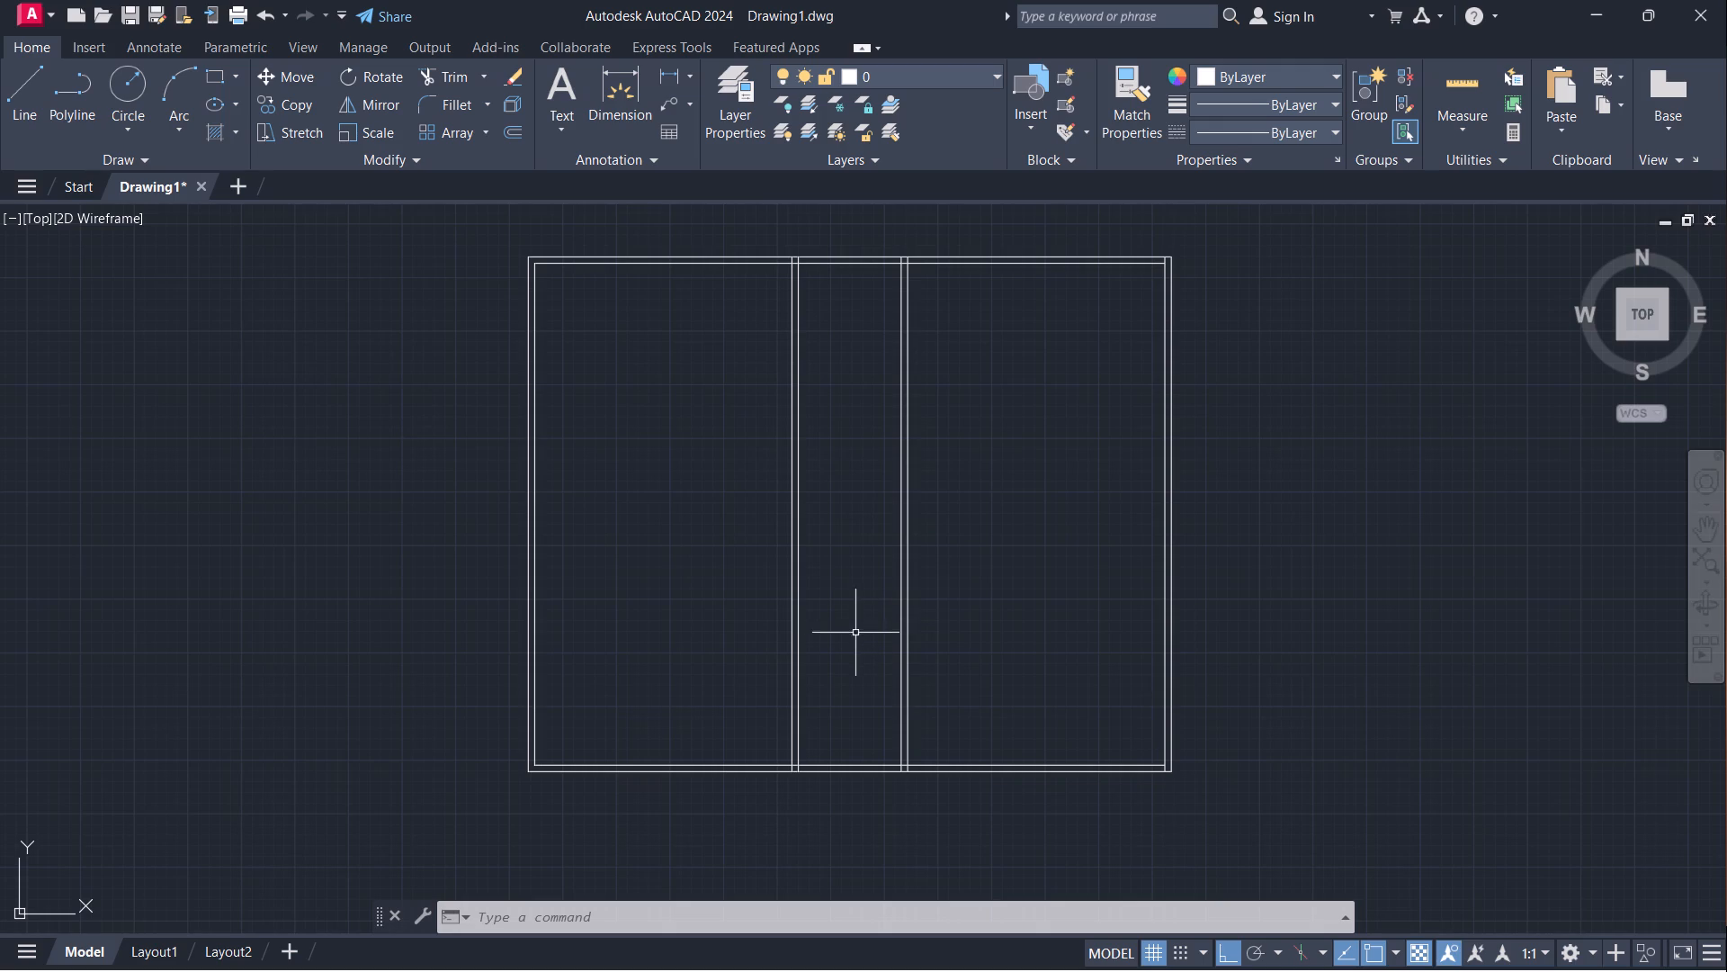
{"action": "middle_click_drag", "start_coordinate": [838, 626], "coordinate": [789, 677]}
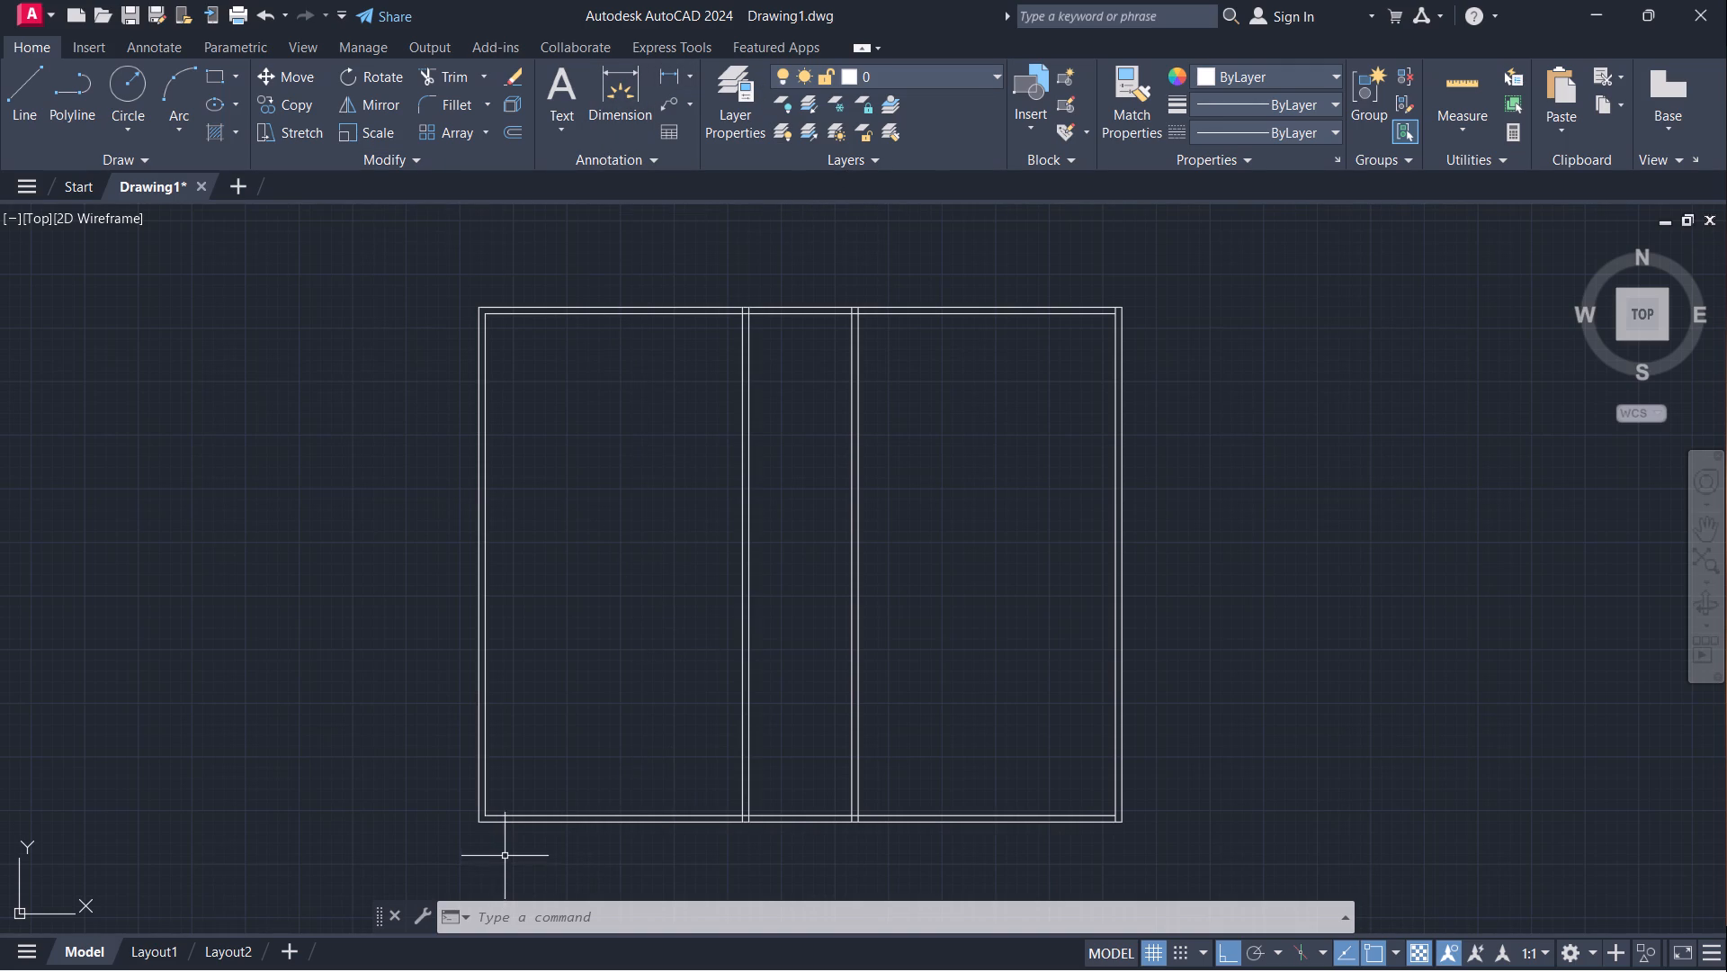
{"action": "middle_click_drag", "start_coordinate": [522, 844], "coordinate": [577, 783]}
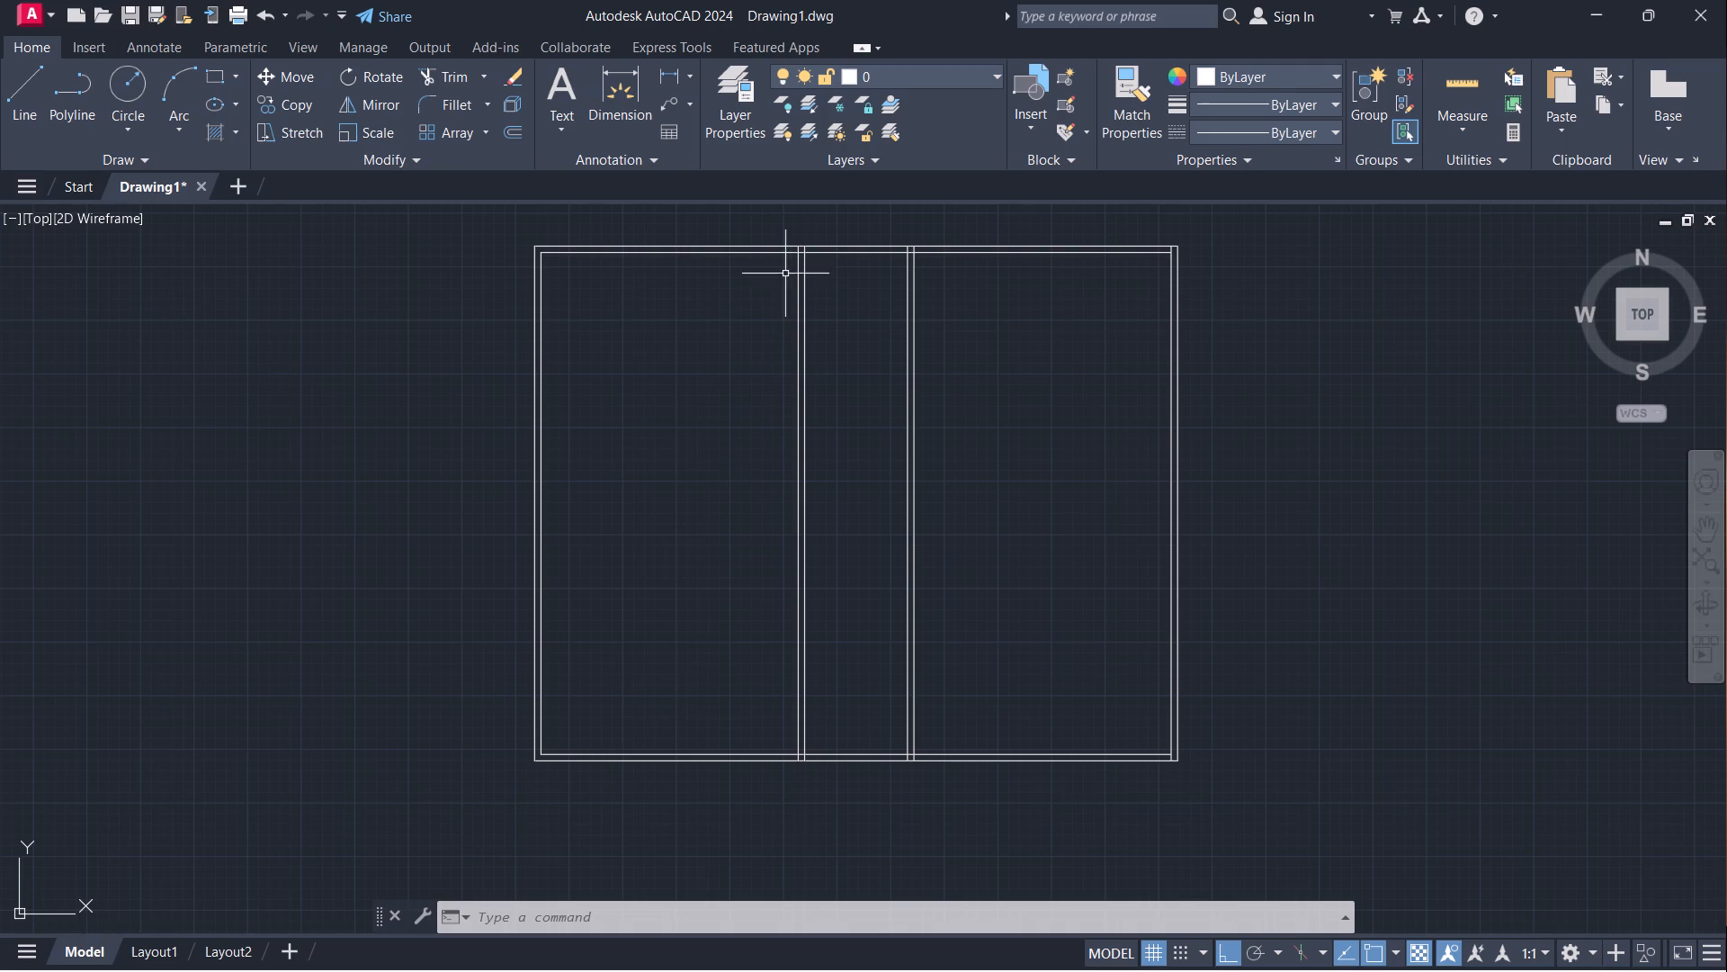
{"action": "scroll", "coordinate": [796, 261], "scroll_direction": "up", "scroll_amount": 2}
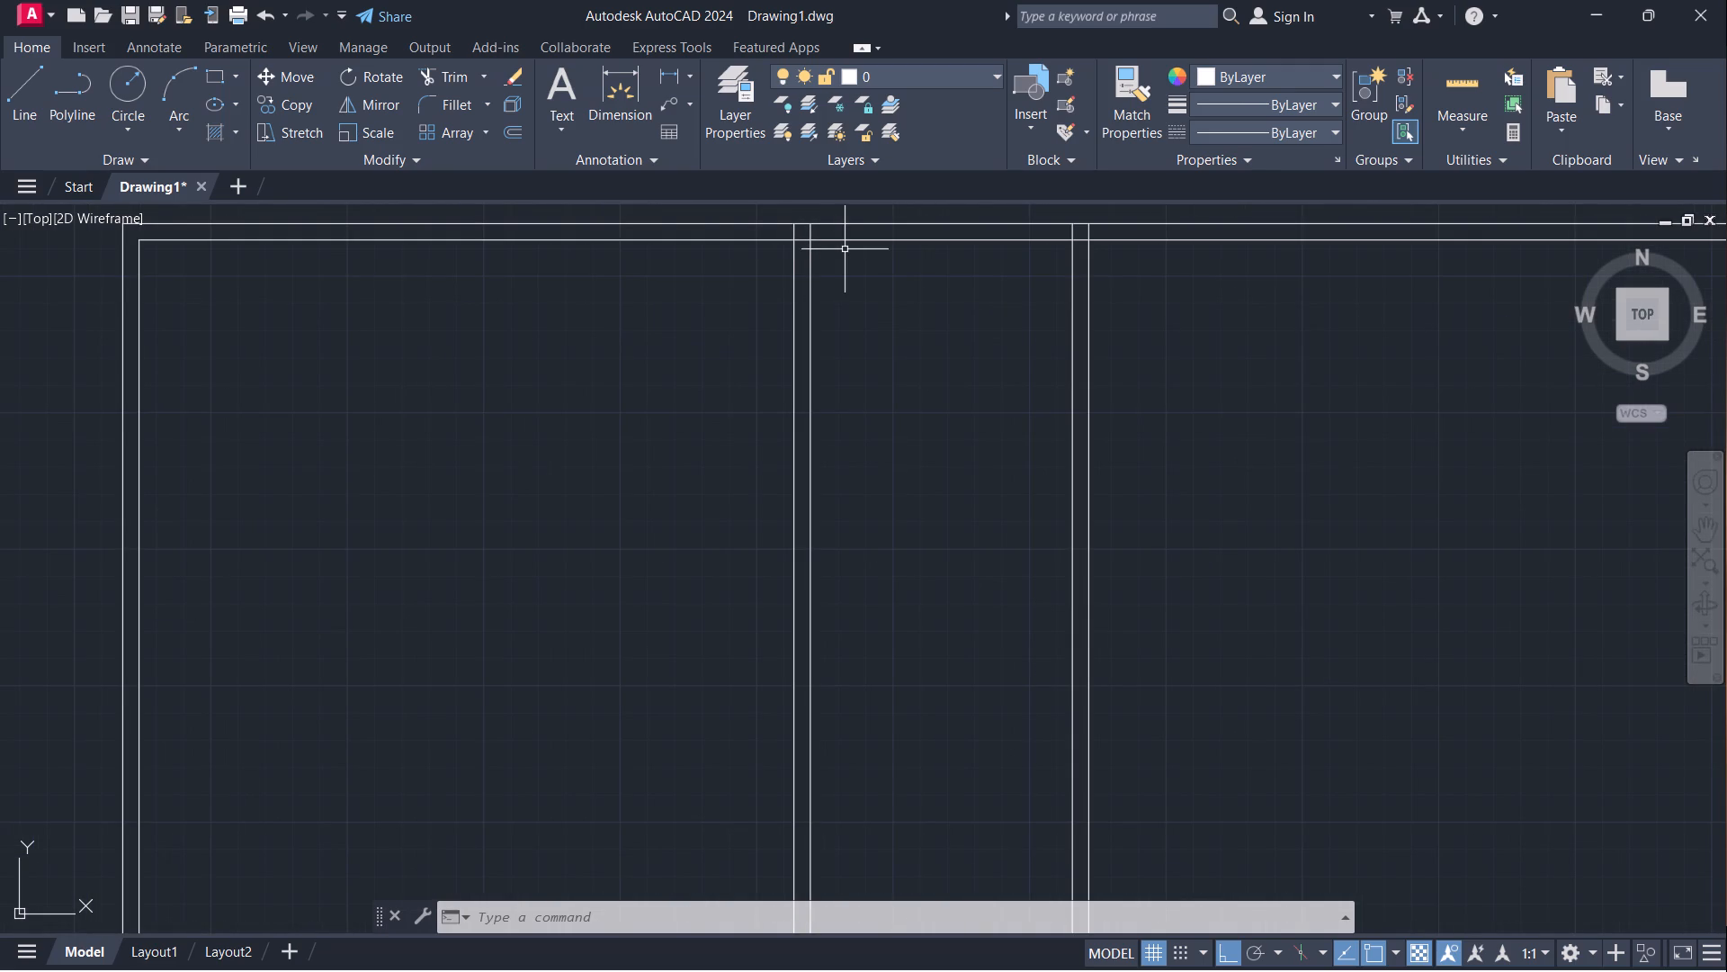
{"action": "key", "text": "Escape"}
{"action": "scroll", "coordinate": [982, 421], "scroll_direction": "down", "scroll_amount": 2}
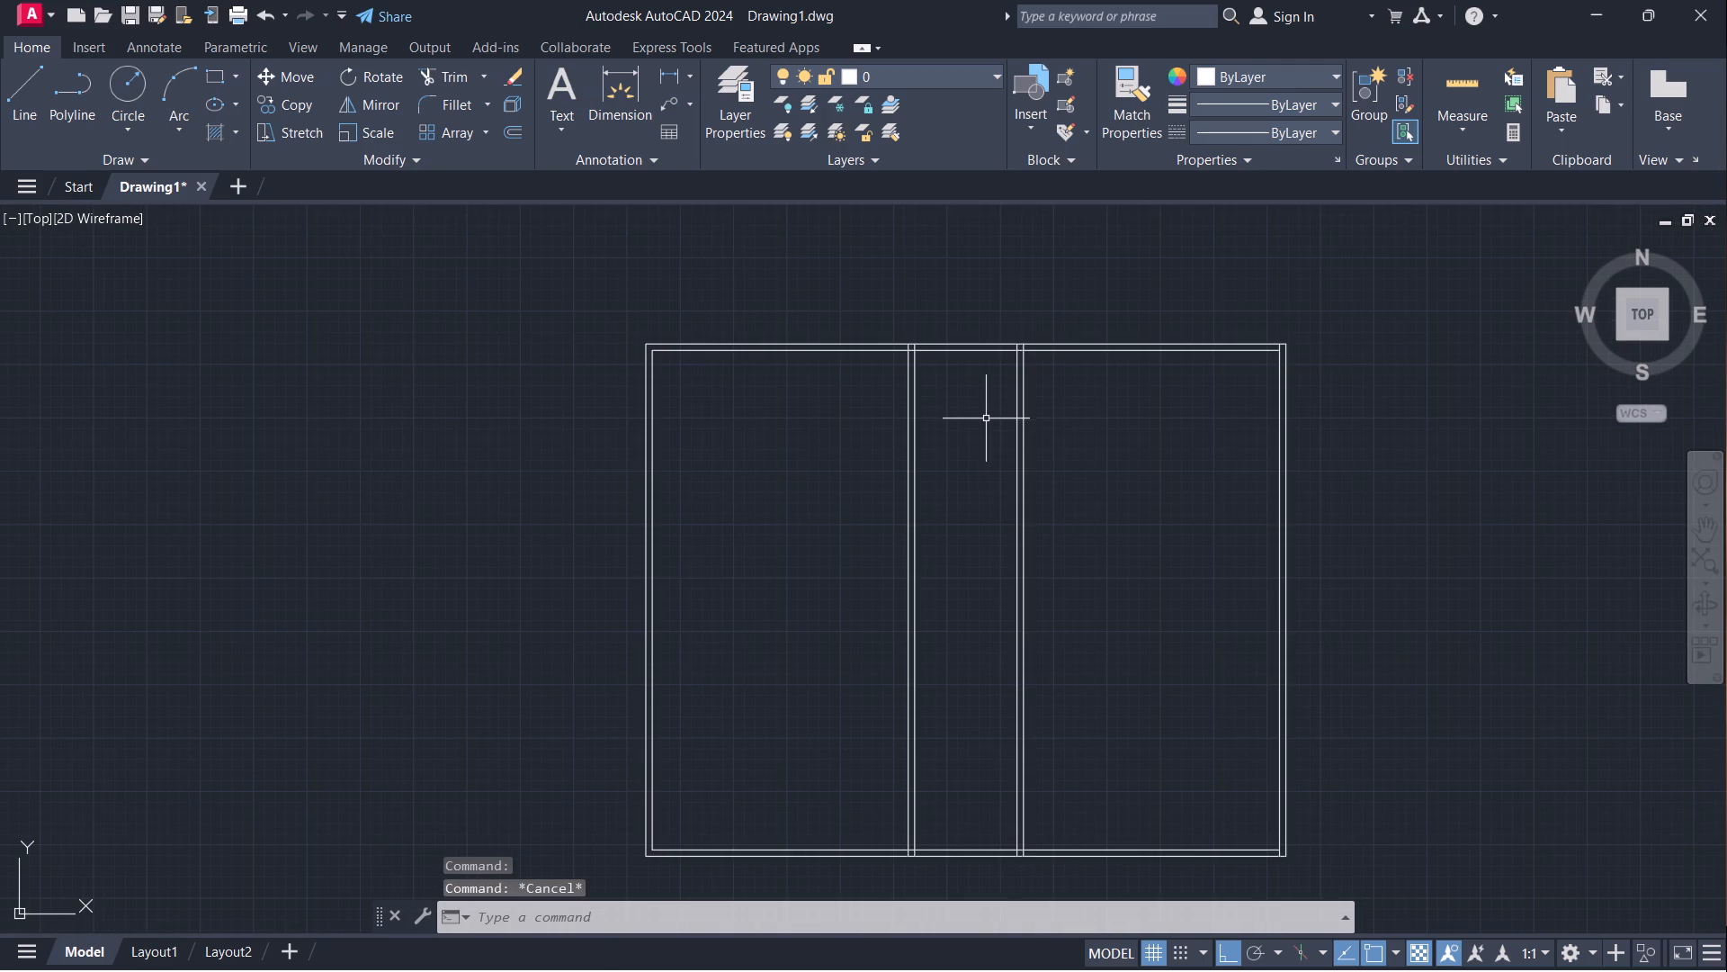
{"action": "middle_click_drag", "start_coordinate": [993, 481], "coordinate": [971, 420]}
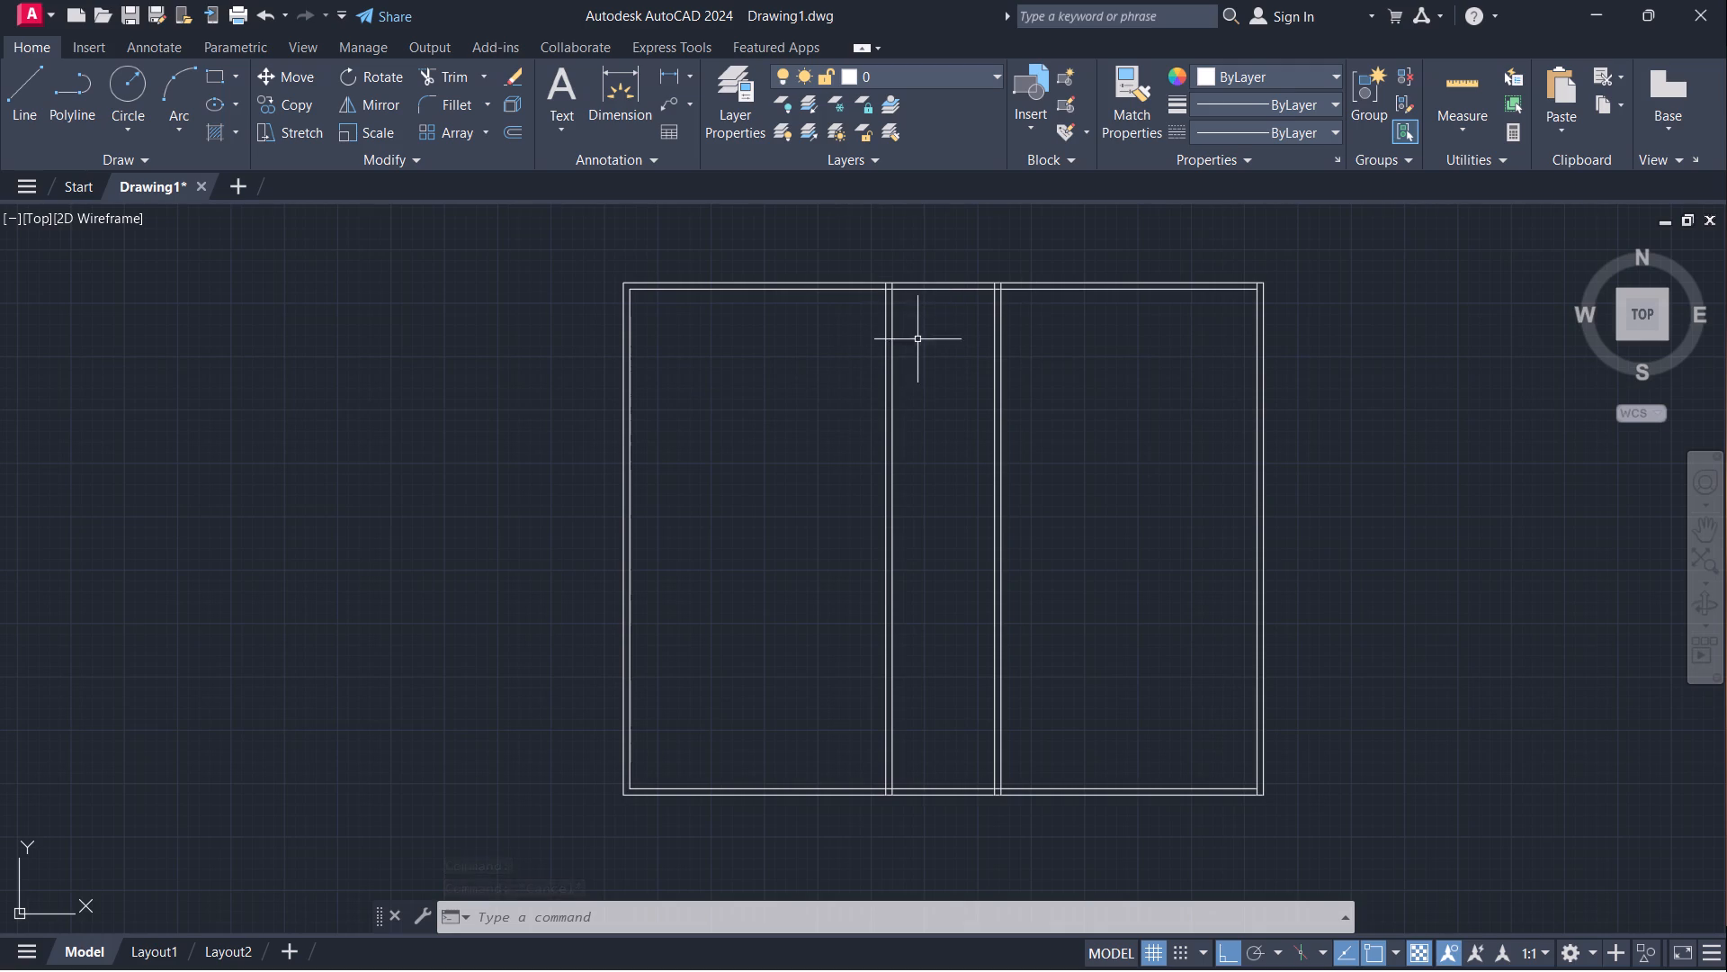
Trim the first partition's left-hand line inside the top wall and the top wall's inner line between the two partition lines.
{"action": "scroll", "coordinate": [848, 315], "scroll_direction": "up", "scroll_amount": 2}
{"action": "scroll", "coordinate": [971, 208], "scroll_direction": "up", "scroll_amount": 2}
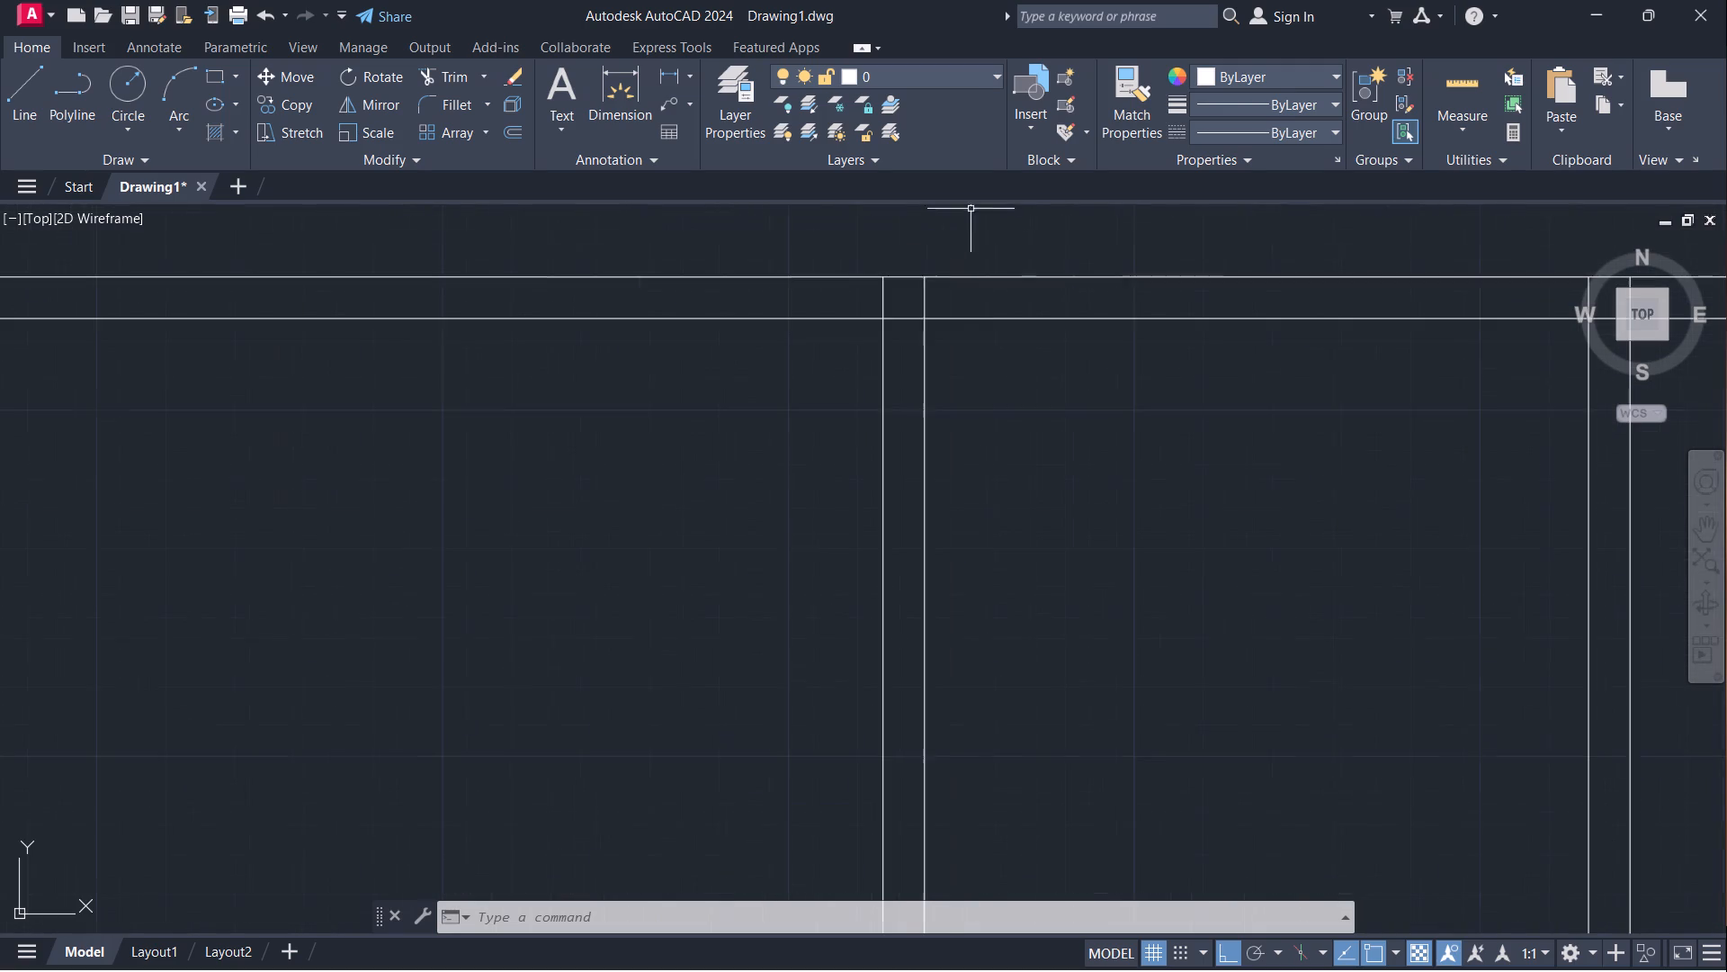
{"action": "scroll", "coordinate": [982, 241], "scroll_direction": "down", "scroll_amount": 2}
{"action": "middle_click_drag", "start_coordinate": [978, 229], "coordinate": [954, 313]}
{"action": "scroll", "coordinate": [935, 348], "scroll_direction": "up", "scroll_amount": 2}
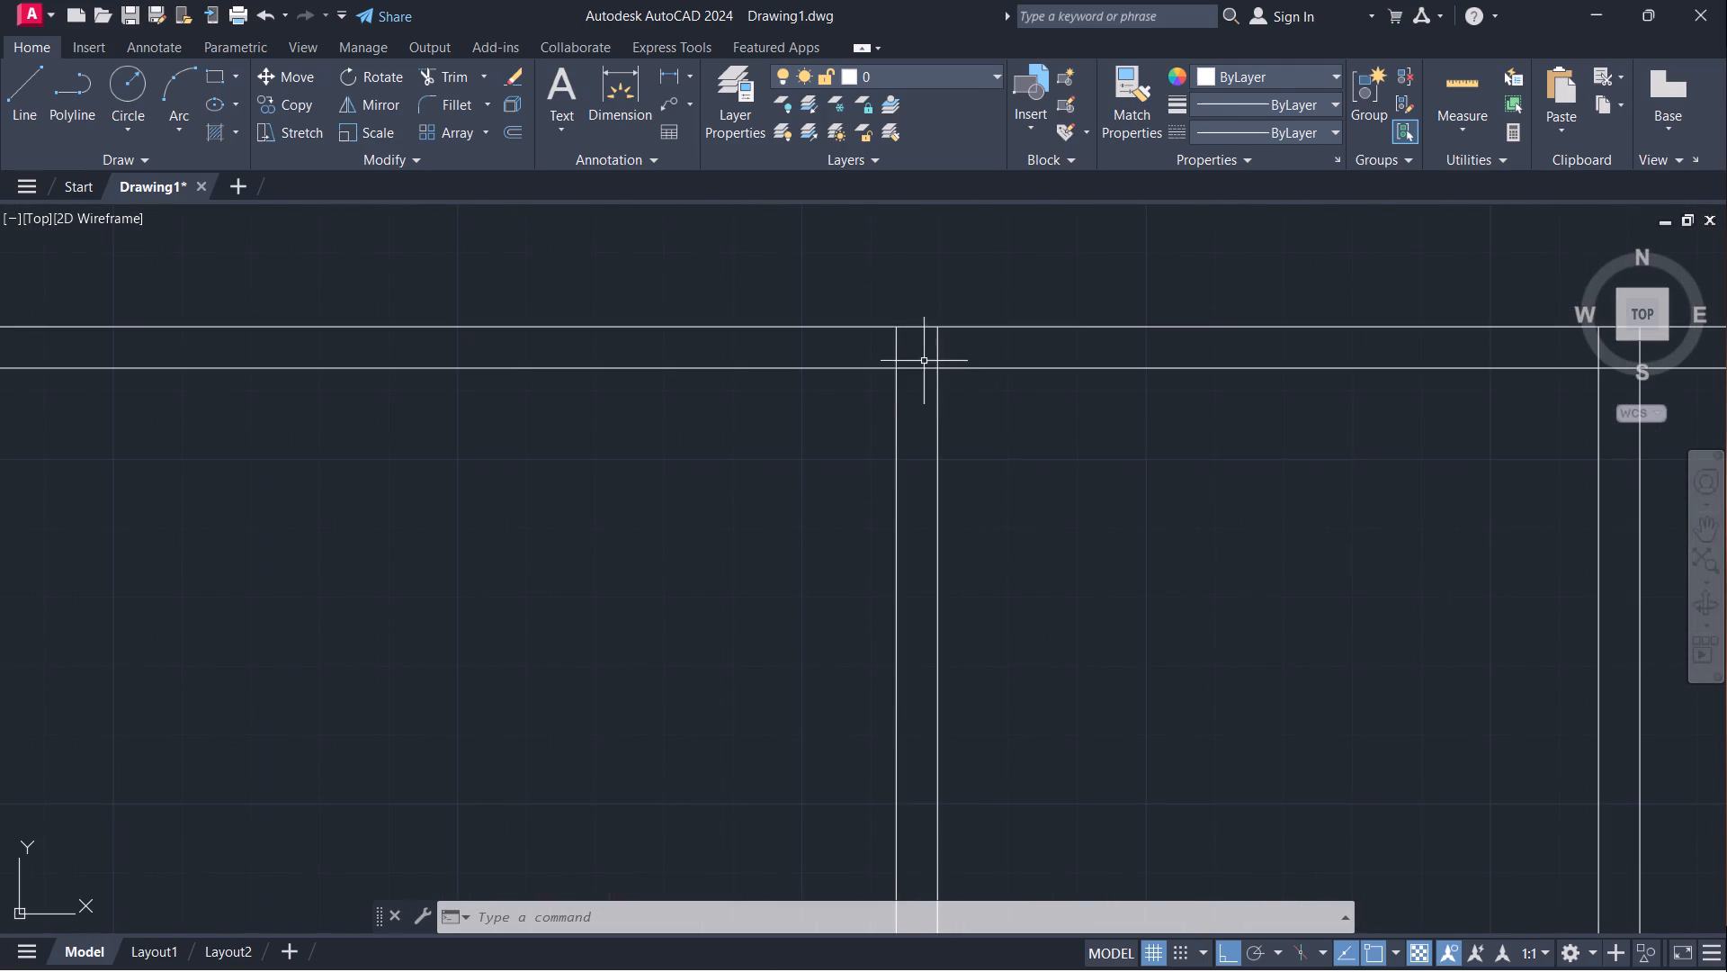
{"action": "key", "text": "t"}
{"action": "key", "text": "r"}
{"action": "key", "text": "Return"}
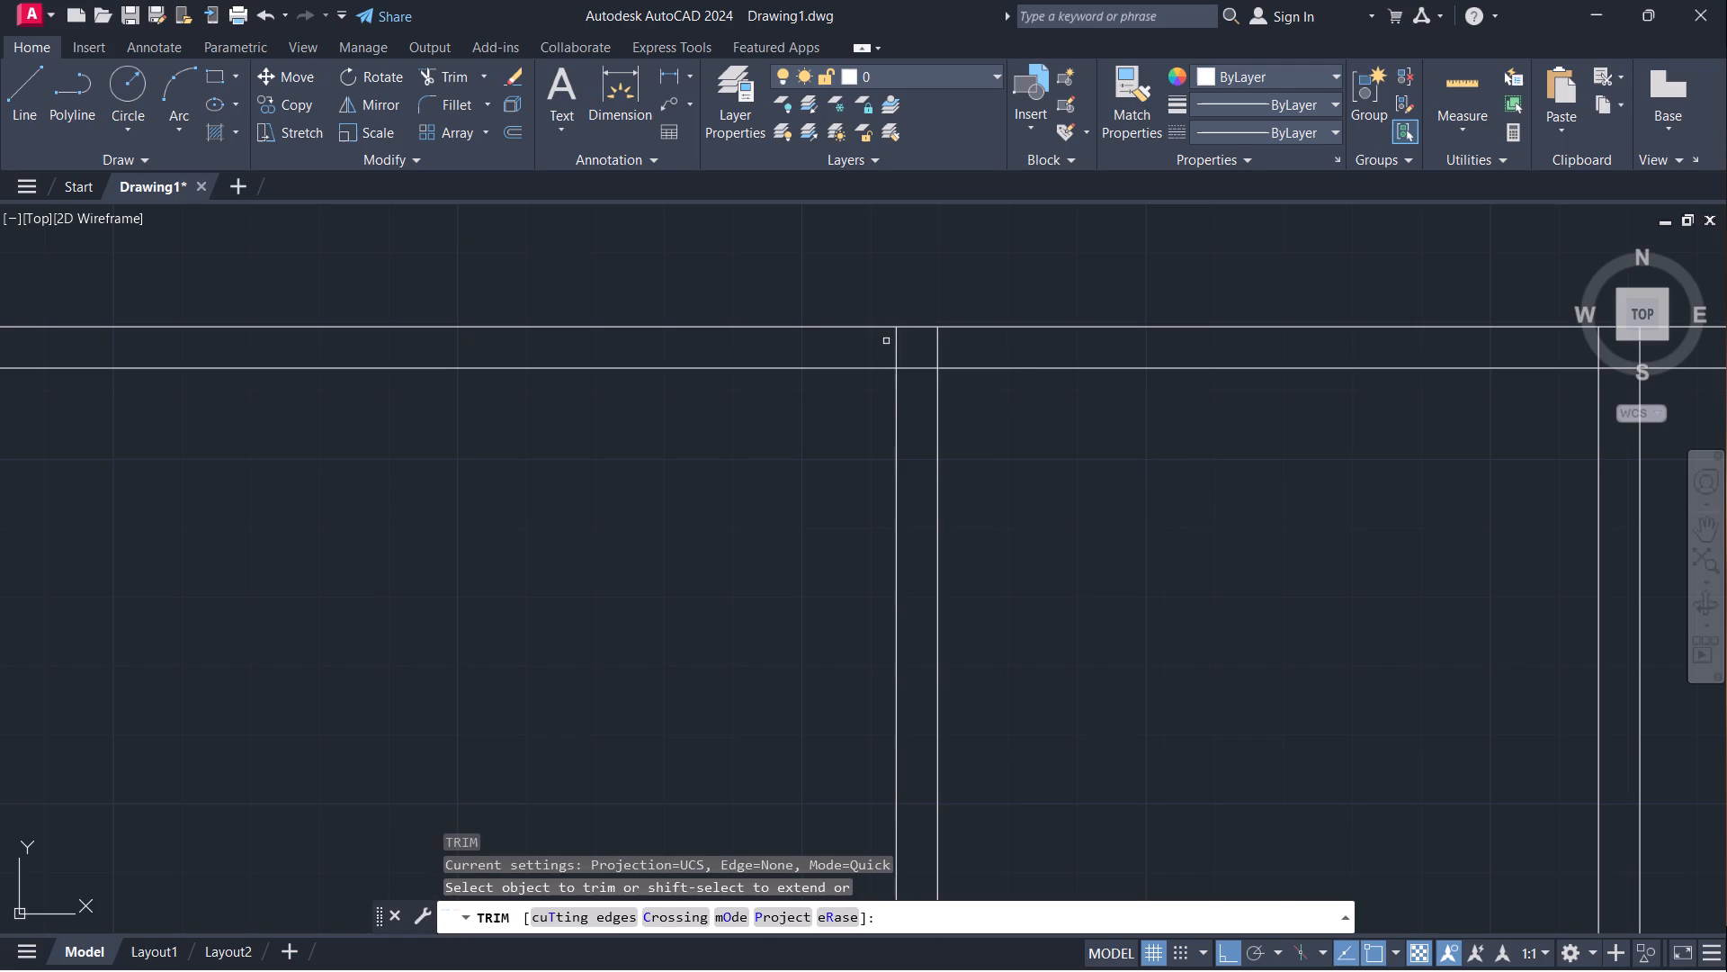
{"action": "left_click_drag", "start_coordinate": [886, 341], "coordinate": [917, 354]}
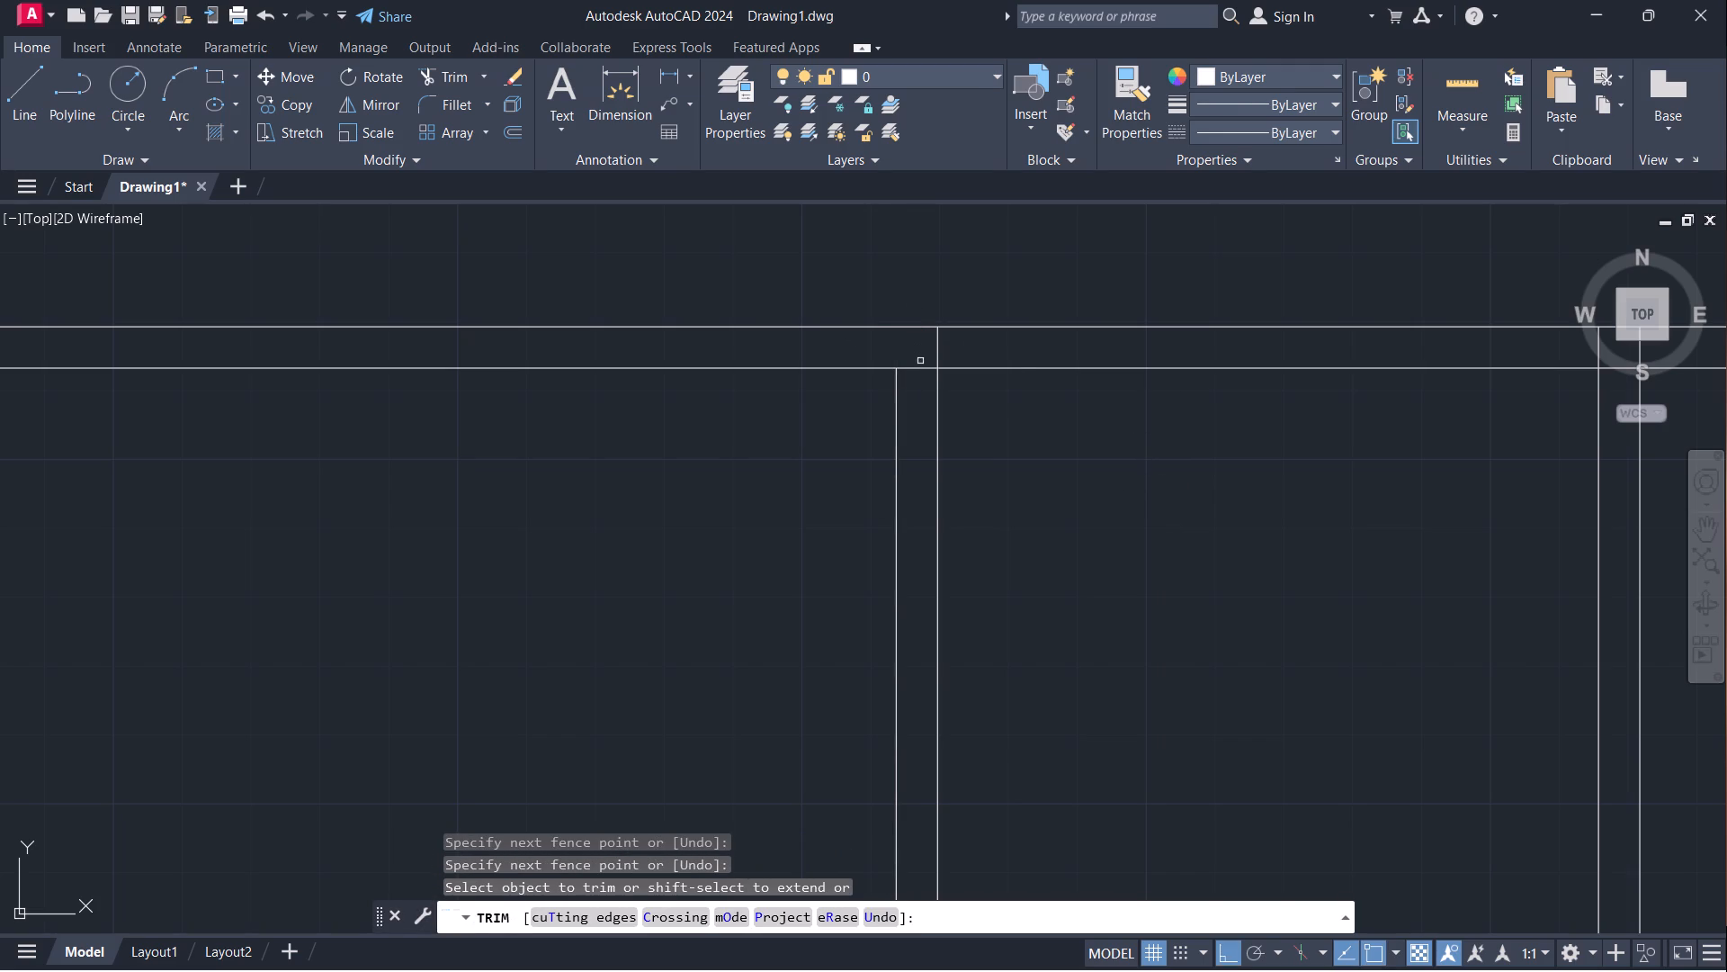
{"action": "left_click", "coordinate": [920, 365]}
Trim the first partition's left-hand line inside the bottom wall and the bottom wall's inner line between the two partition lines.
{"action": "scroll", "coordinate": [867, 238], "scroll_direction": "down", "scroll_amount": 4}
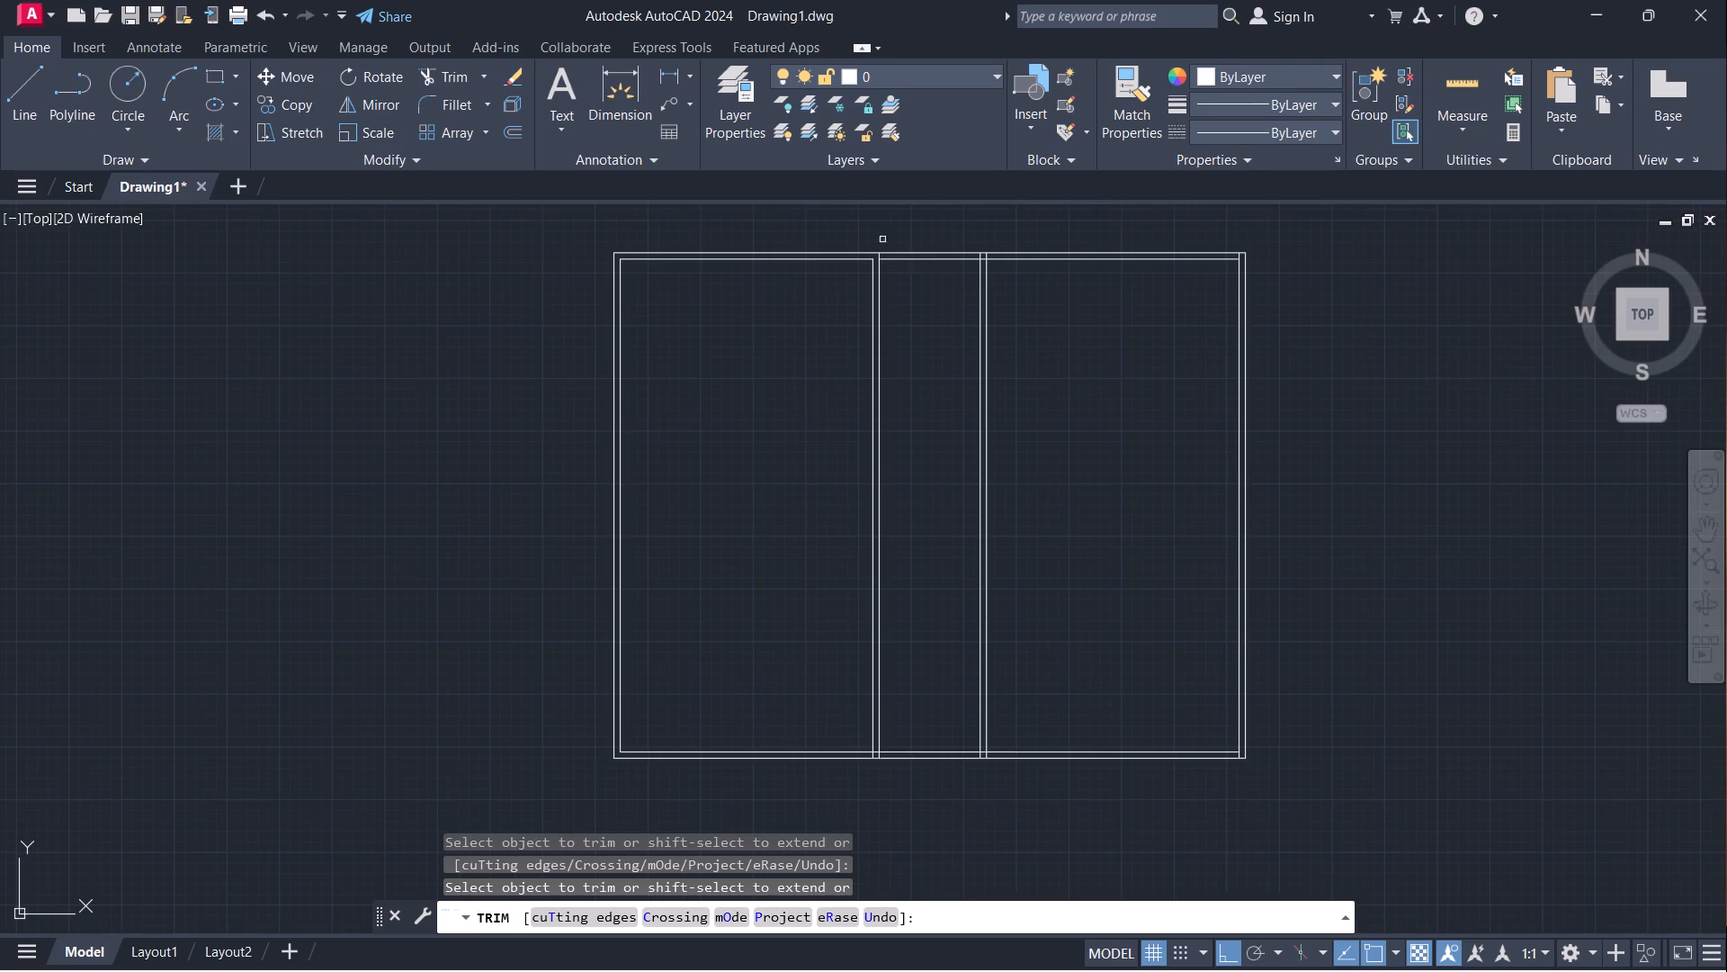
{"action": "scroll", "coordinate": [871, 793], "scroll_direction": "up", "scroll_amount": 4}
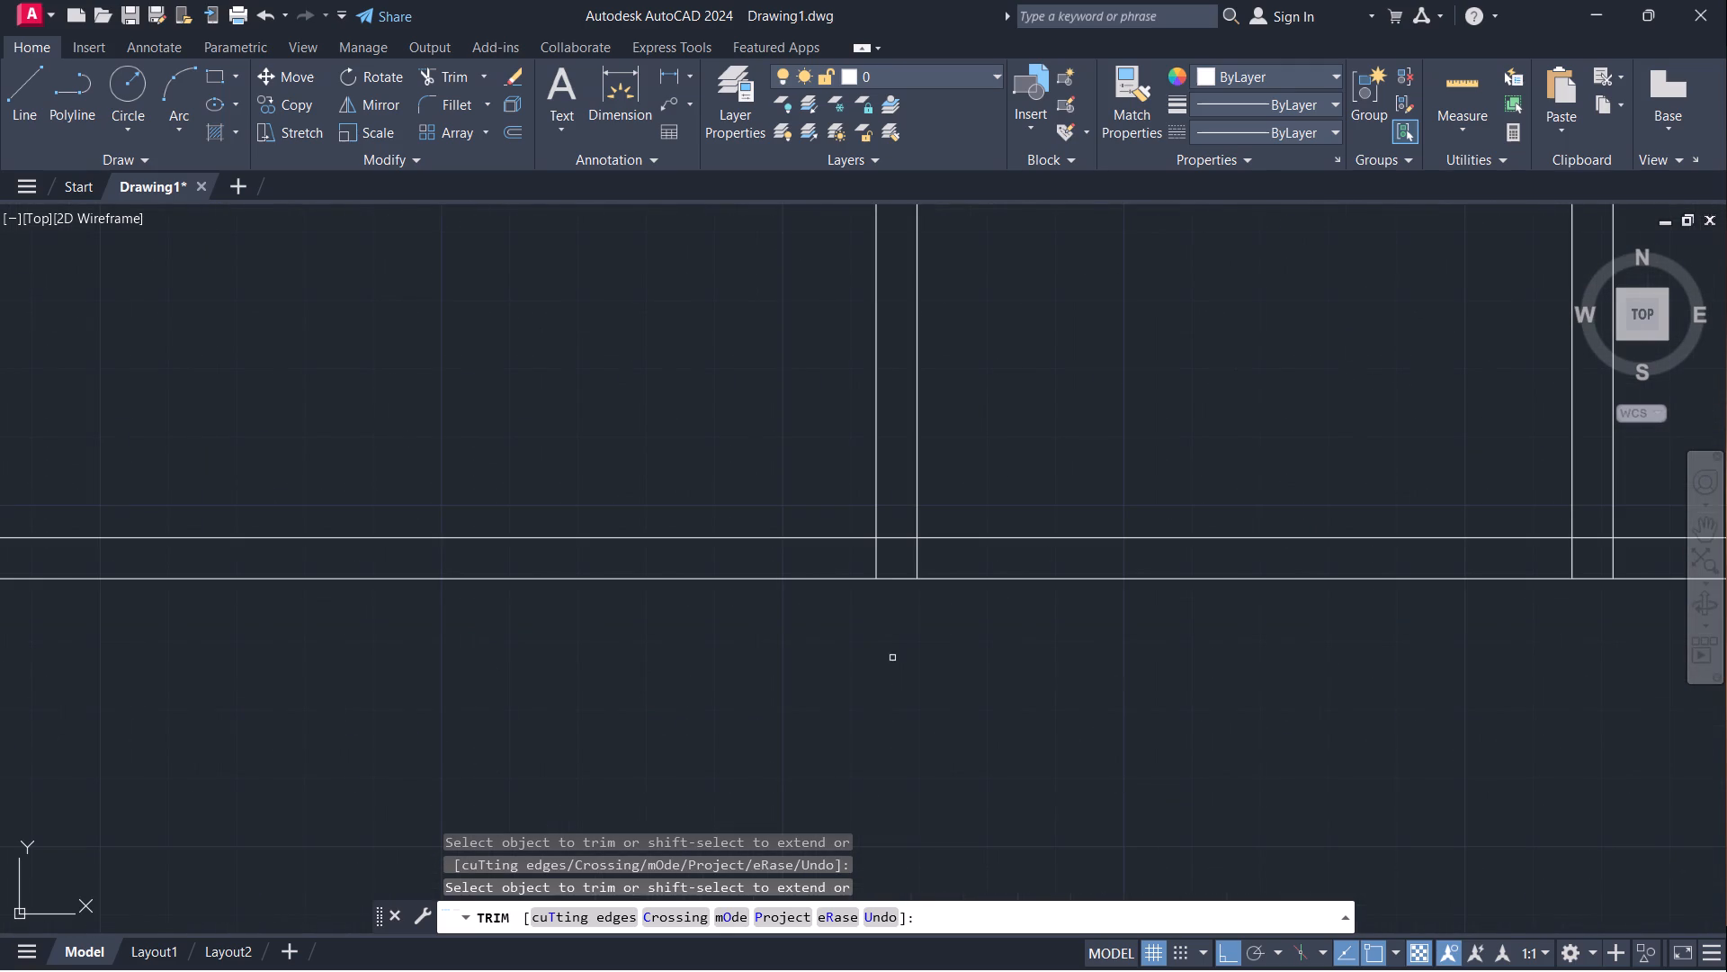
{"action": "left_click", "coordinate": [875, 561]}
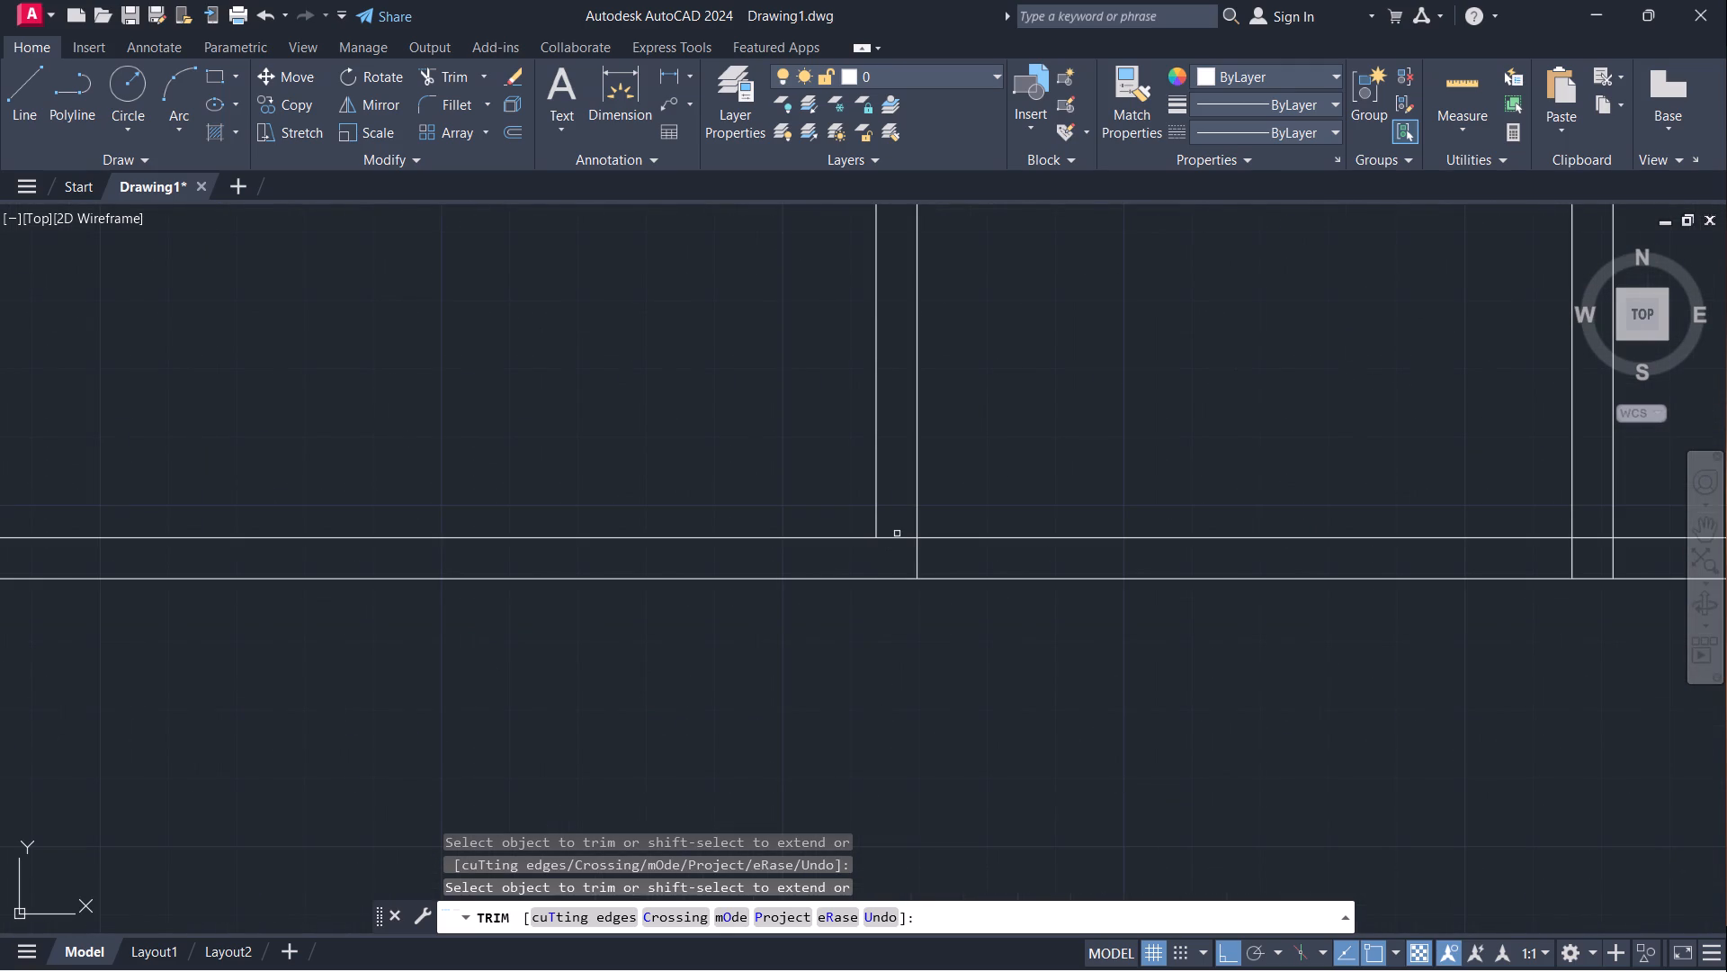
{"action": "left_click", "coordinate": [897, 535]}
{"action": "scroll", "coordinate": [1023, 415], "scroll_direction": "down", "scroll_amount": 3}
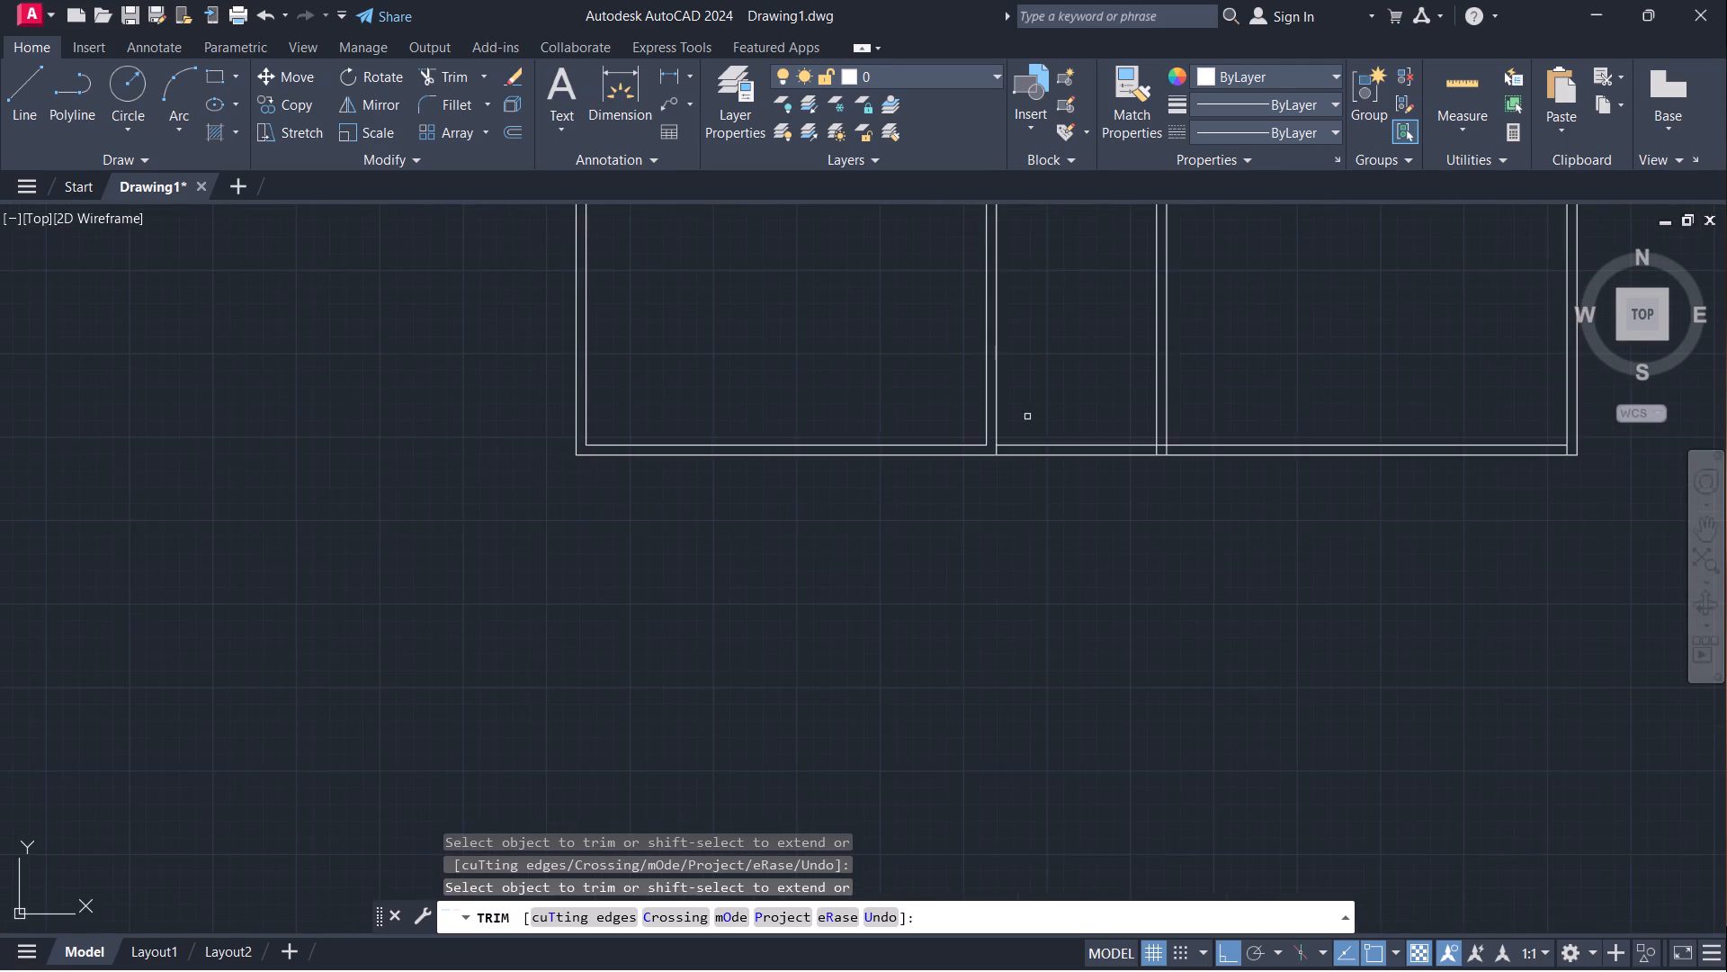
{"action": "scroll", "coordinate": [1031, 409], "scroll_direction": "down", "scroll_amount": 1}
{"action": "middle_click_drag", "start_coordinate": [1042, 391], "coordinate": [951, 746]}
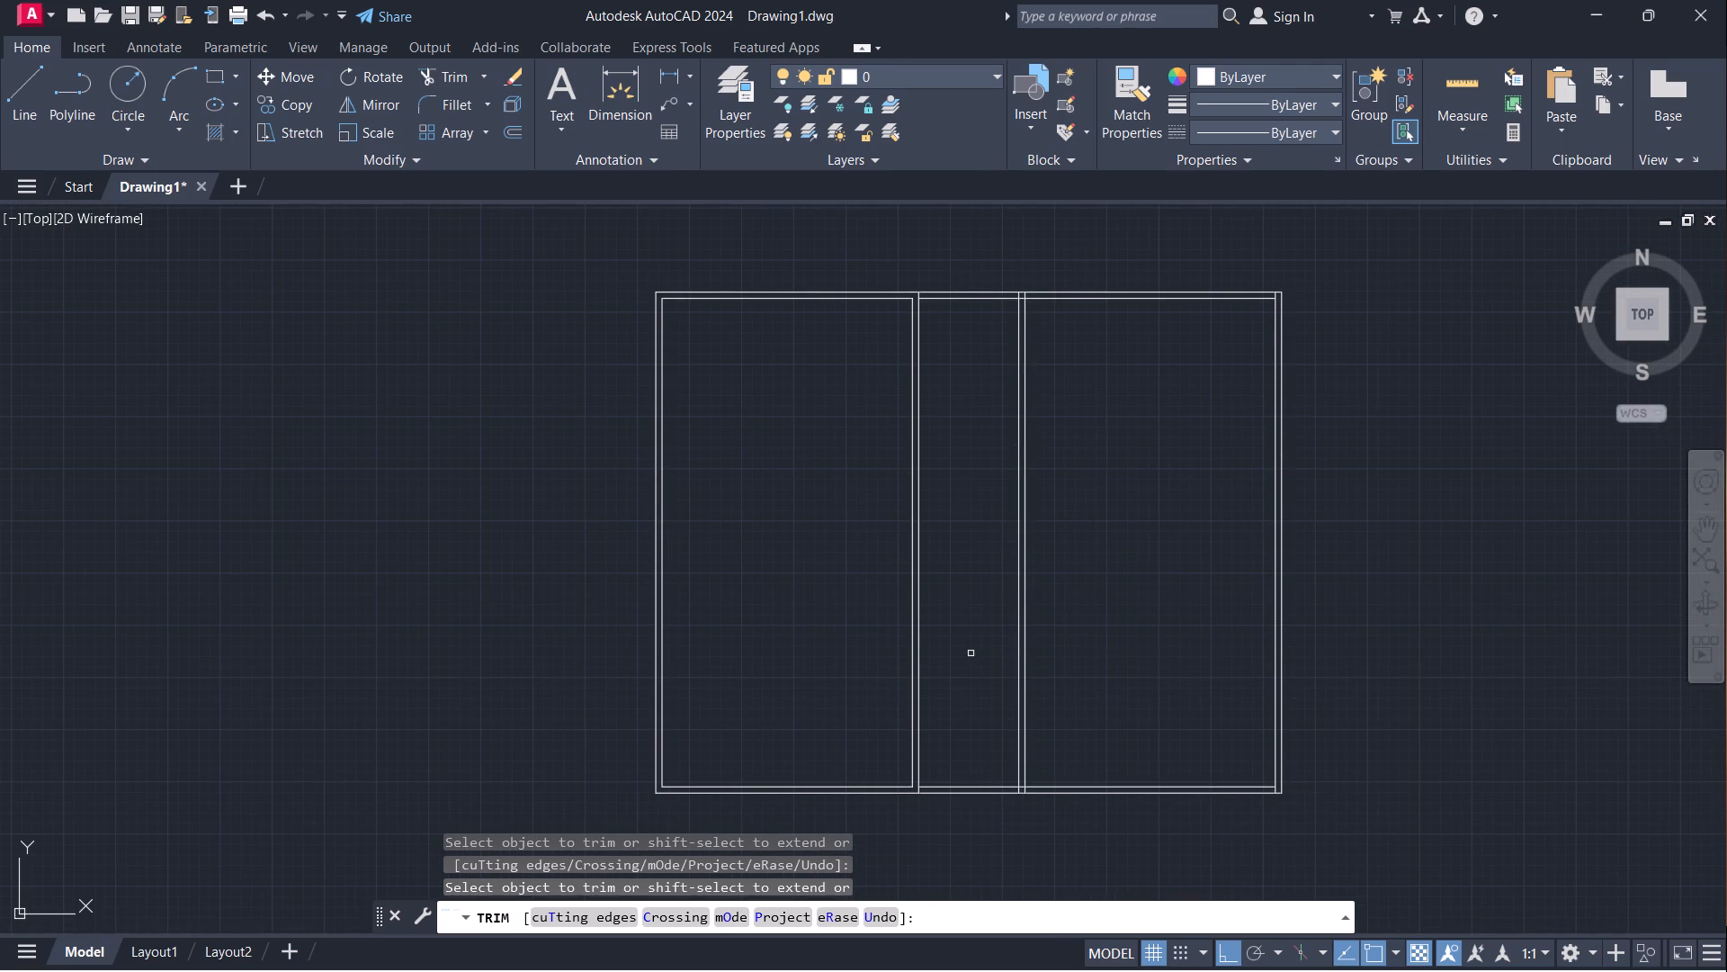
{"action": "key", "text": "Escape"}
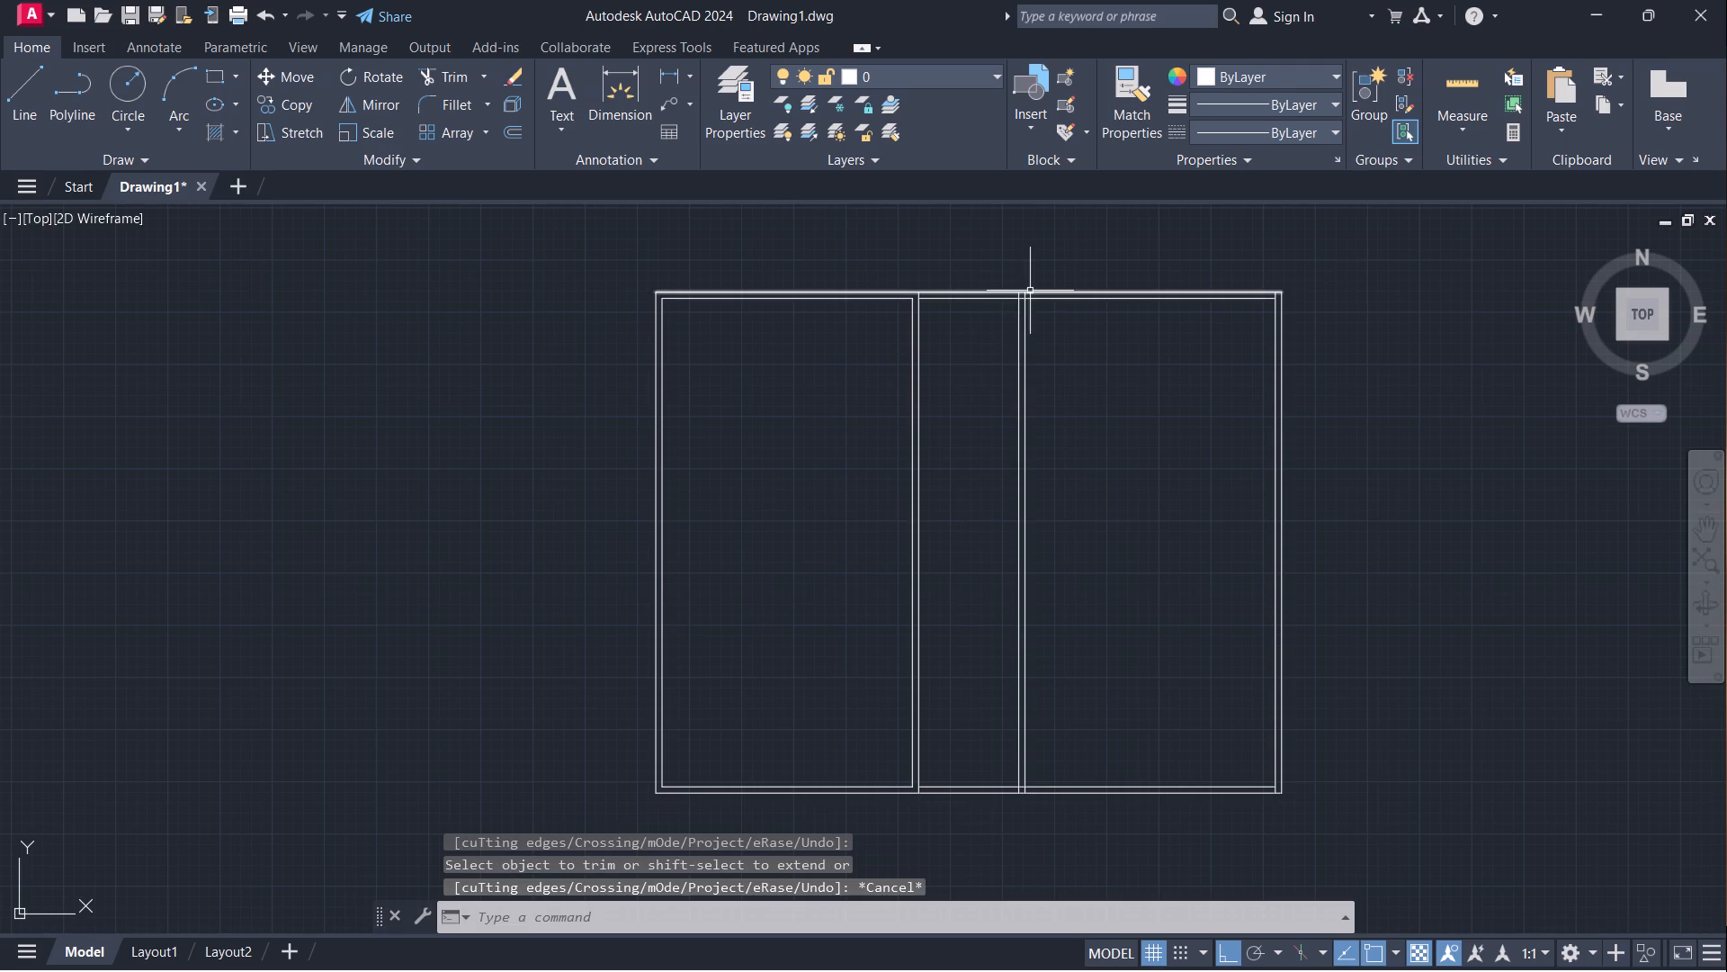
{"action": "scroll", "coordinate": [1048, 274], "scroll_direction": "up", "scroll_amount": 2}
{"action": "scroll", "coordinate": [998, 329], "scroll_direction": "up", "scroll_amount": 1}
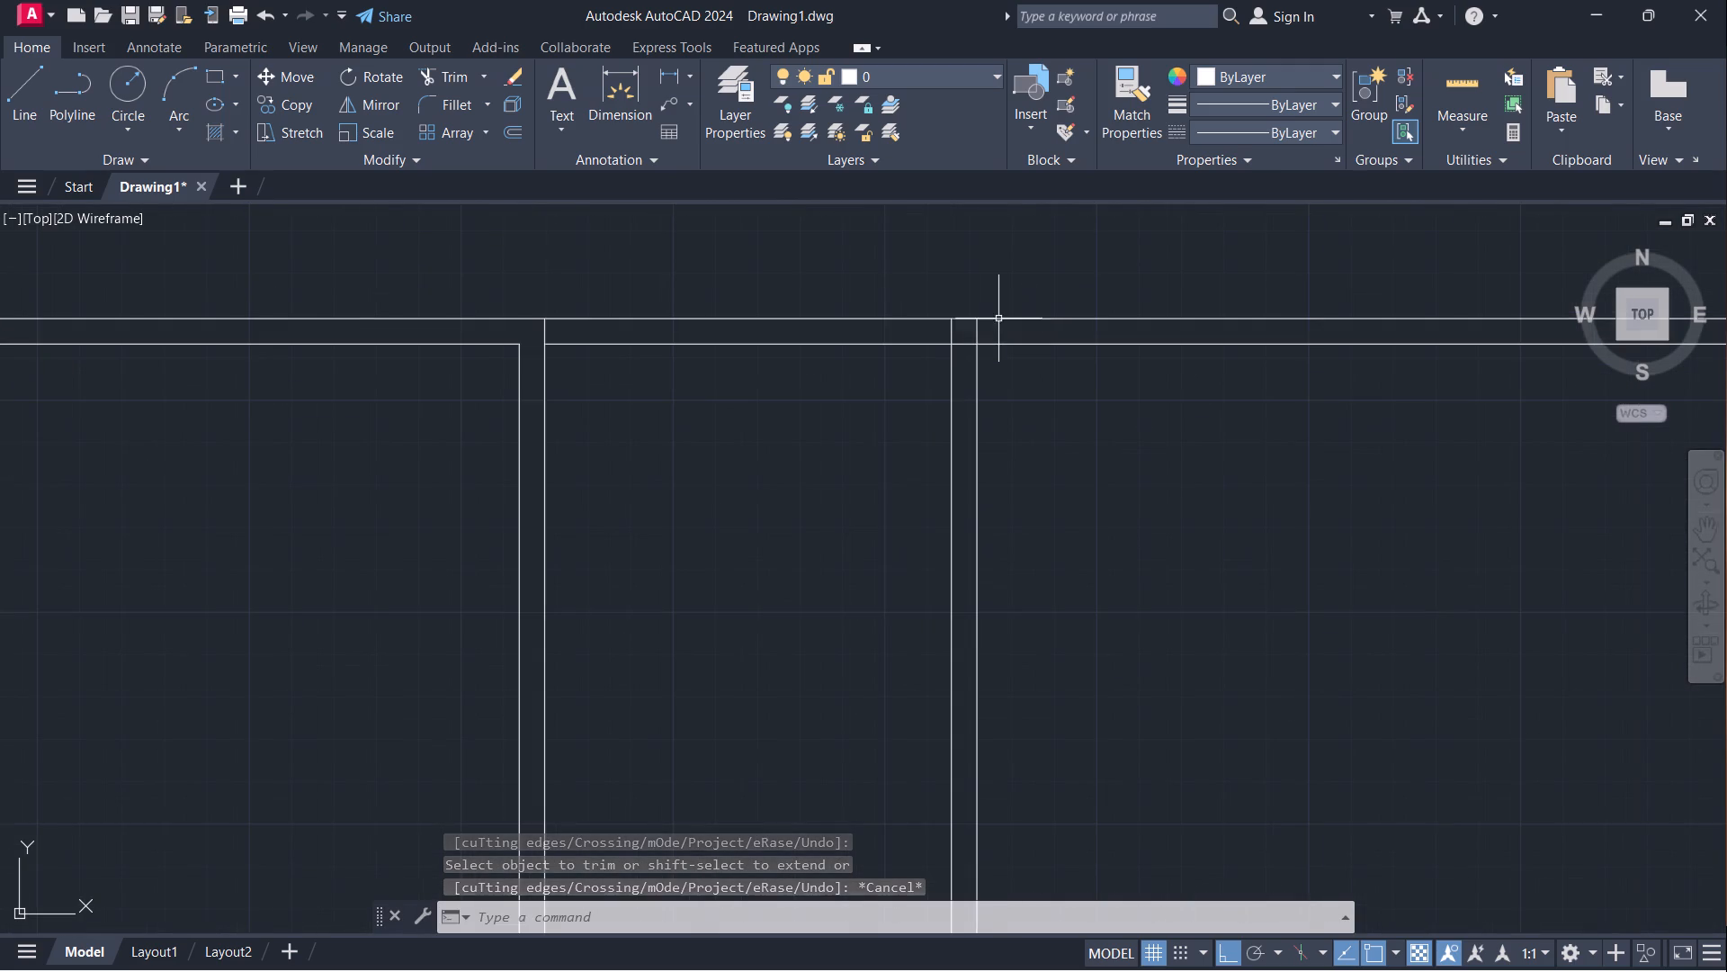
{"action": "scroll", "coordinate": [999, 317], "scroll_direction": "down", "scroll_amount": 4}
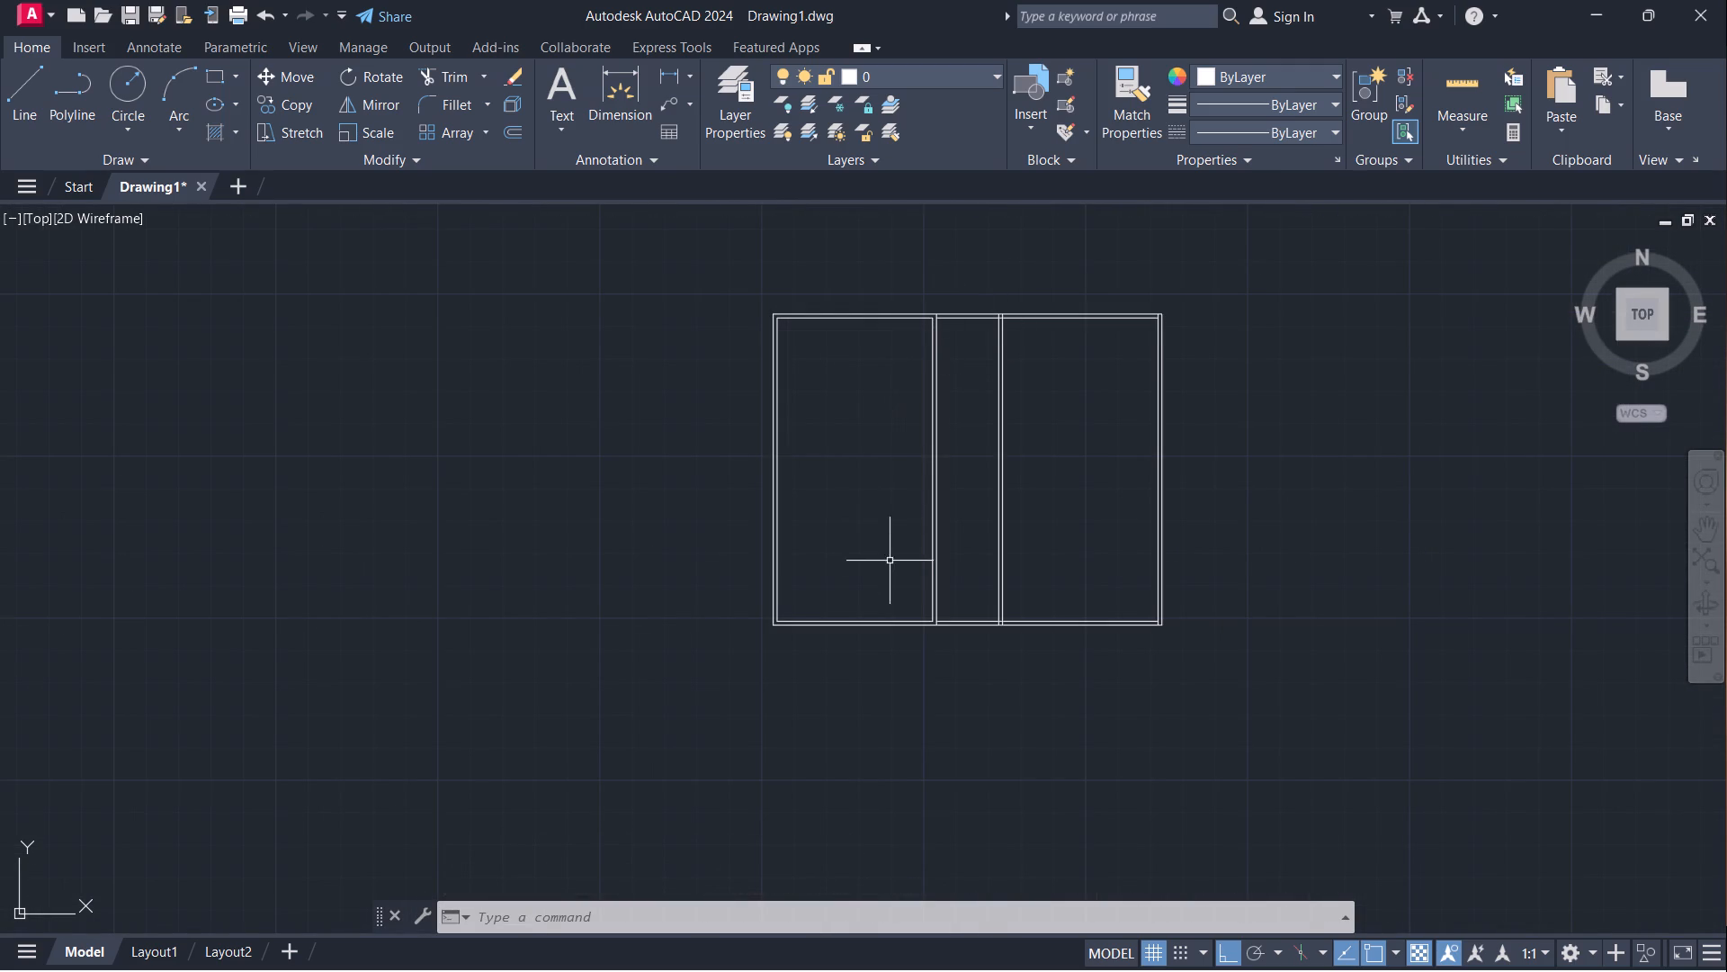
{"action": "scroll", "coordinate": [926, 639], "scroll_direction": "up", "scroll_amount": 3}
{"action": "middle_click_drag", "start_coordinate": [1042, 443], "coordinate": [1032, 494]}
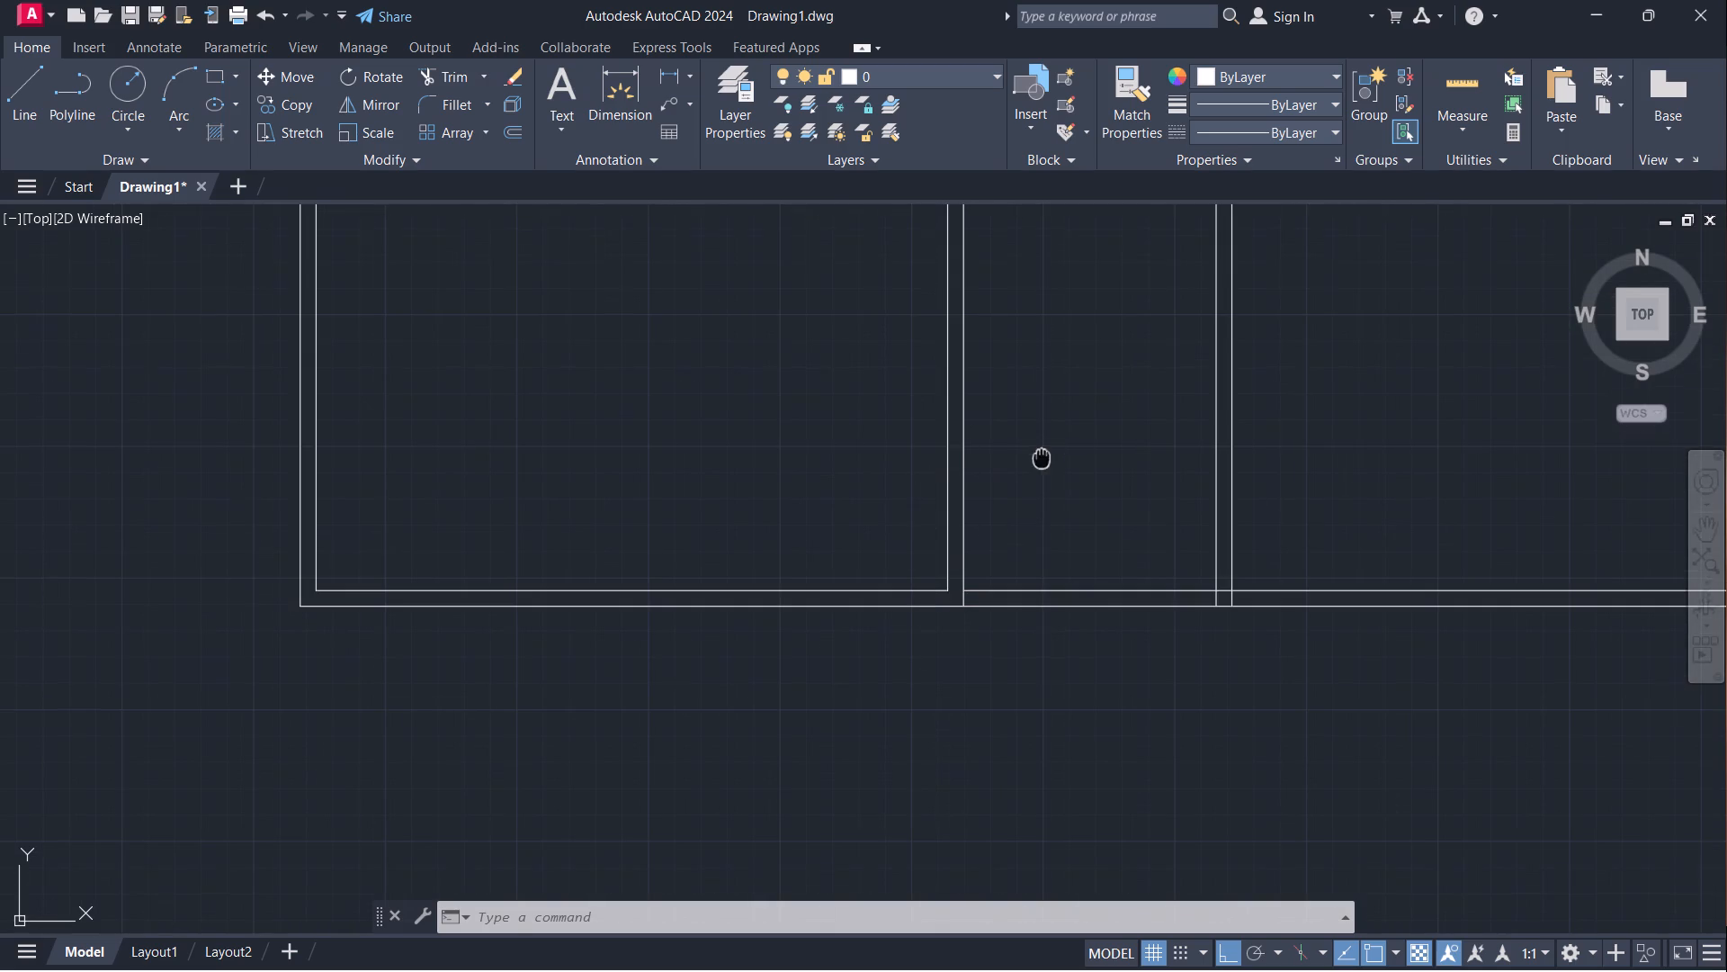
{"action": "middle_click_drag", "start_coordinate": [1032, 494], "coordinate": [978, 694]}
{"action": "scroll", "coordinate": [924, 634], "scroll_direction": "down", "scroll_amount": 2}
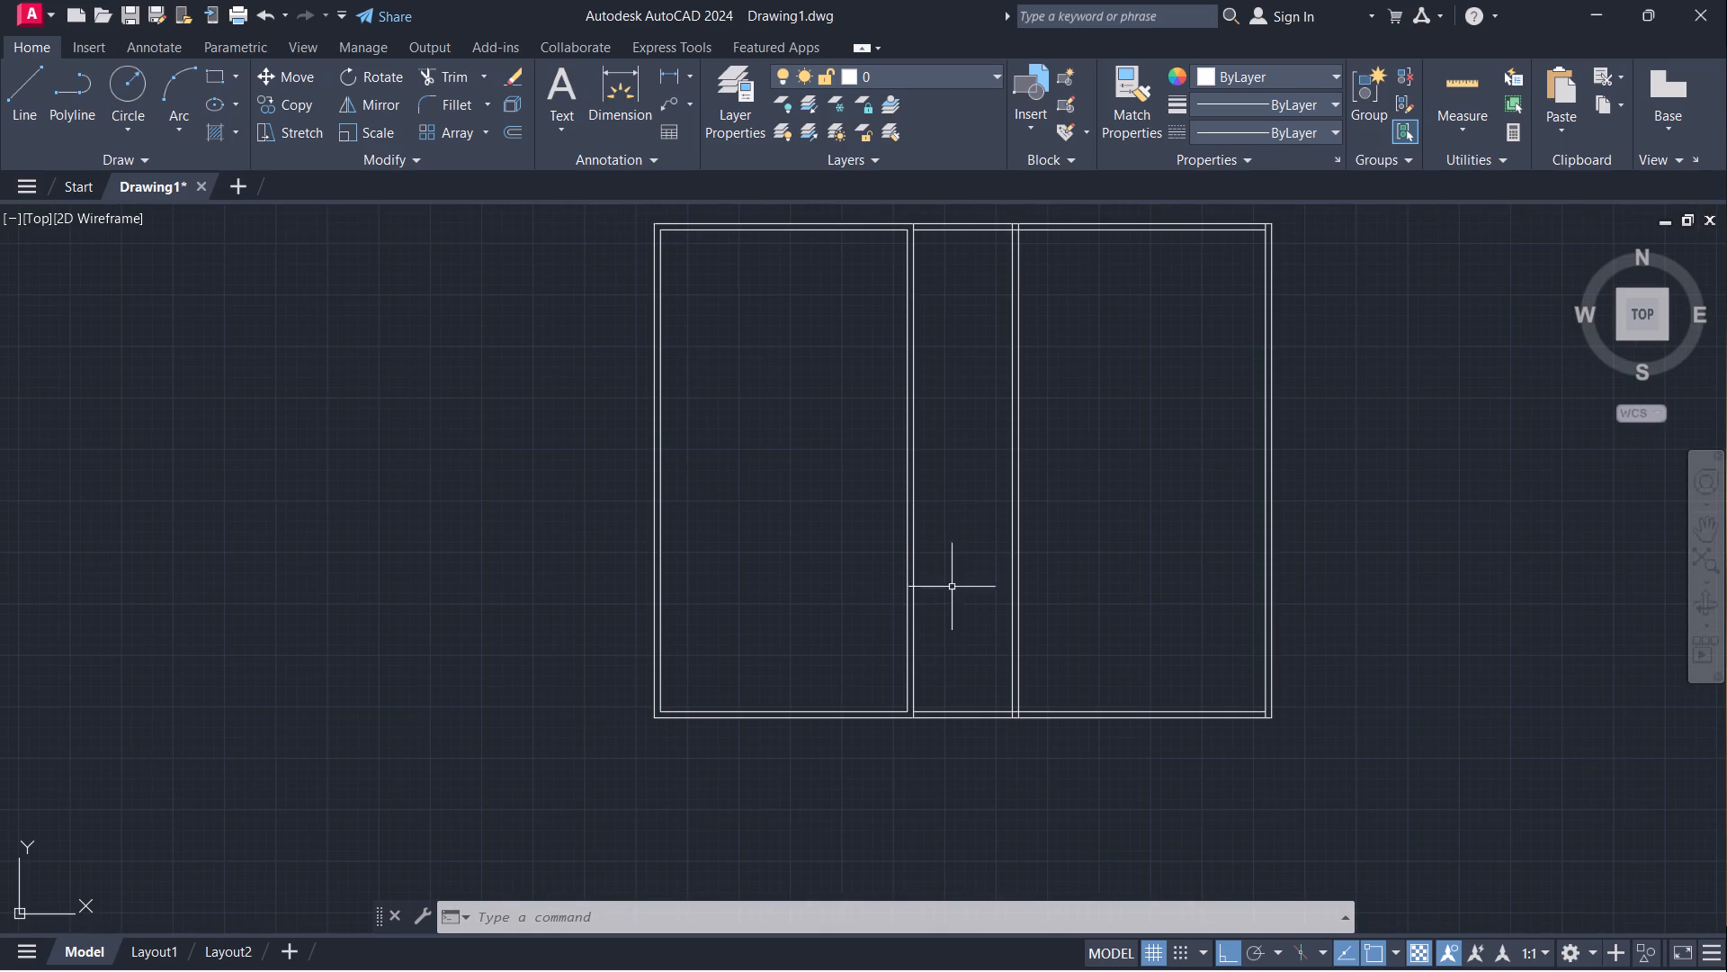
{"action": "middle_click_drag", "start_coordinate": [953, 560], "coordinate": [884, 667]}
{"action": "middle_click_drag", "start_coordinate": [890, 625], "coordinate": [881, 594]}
Trim the second partition's right-hand line where it crosses the top wall and the bottom wall, and finish trimming.
{"action": "scroll", "coordinate": [921, 293], "scroll_direction": "up", "scroll_amount": 5}
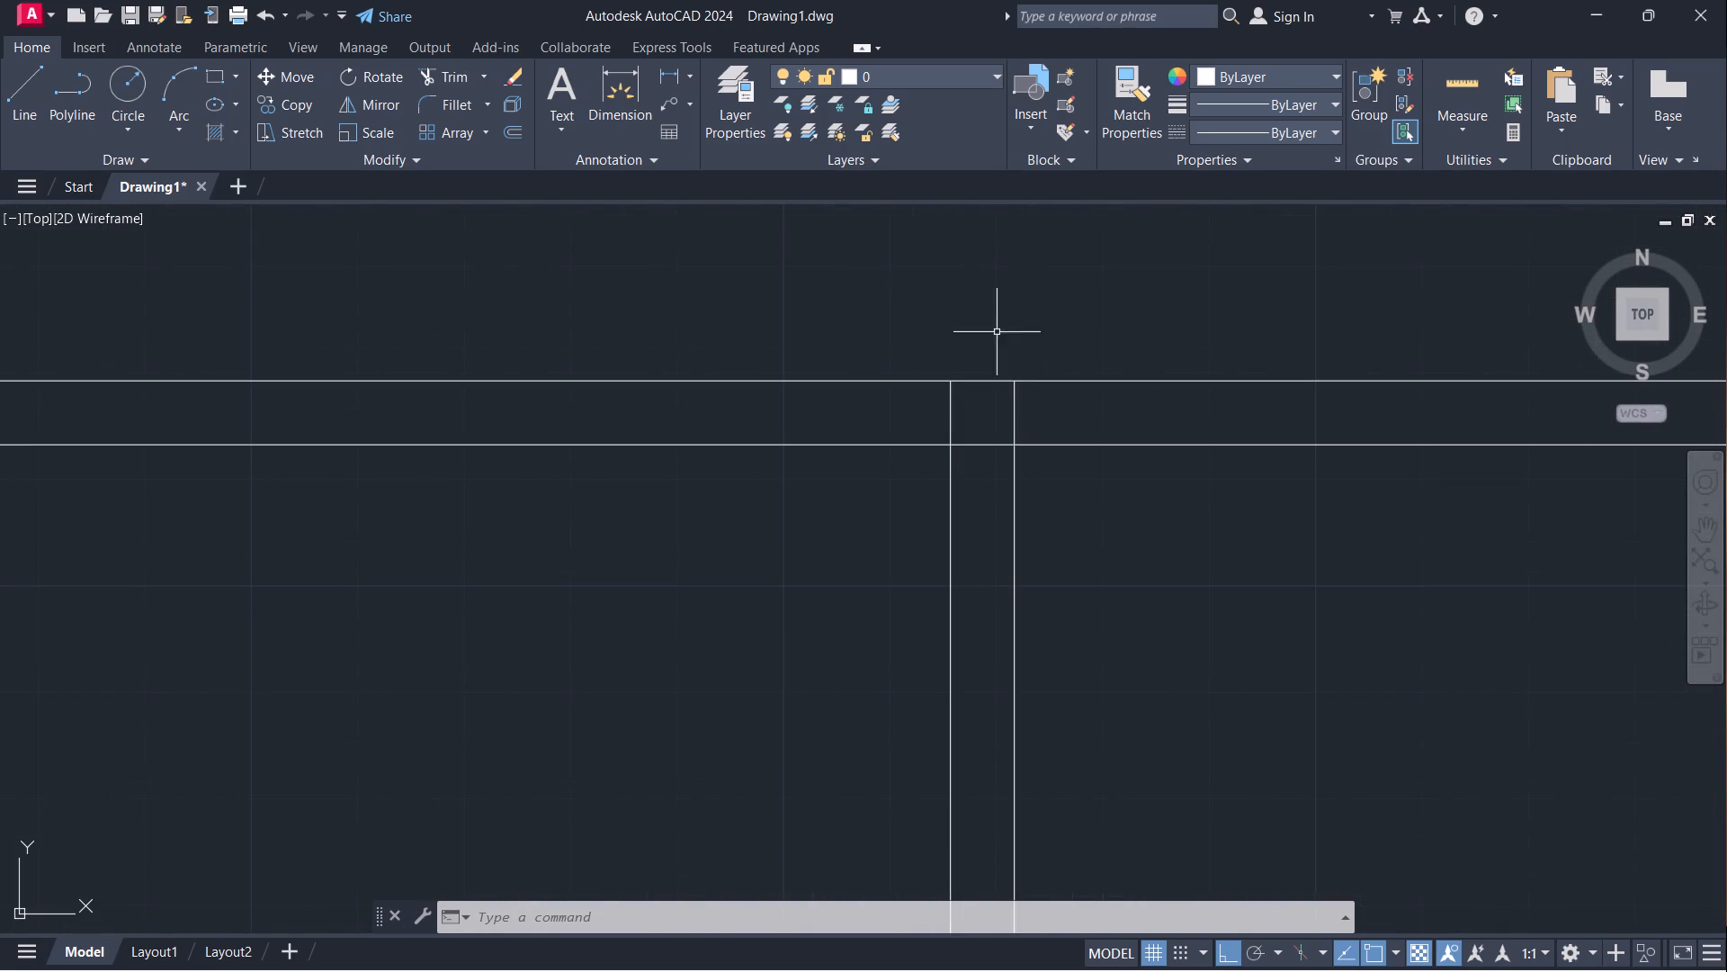
{"action": "type", "text": "tr"}
{"action": "key", "text": "Return"}
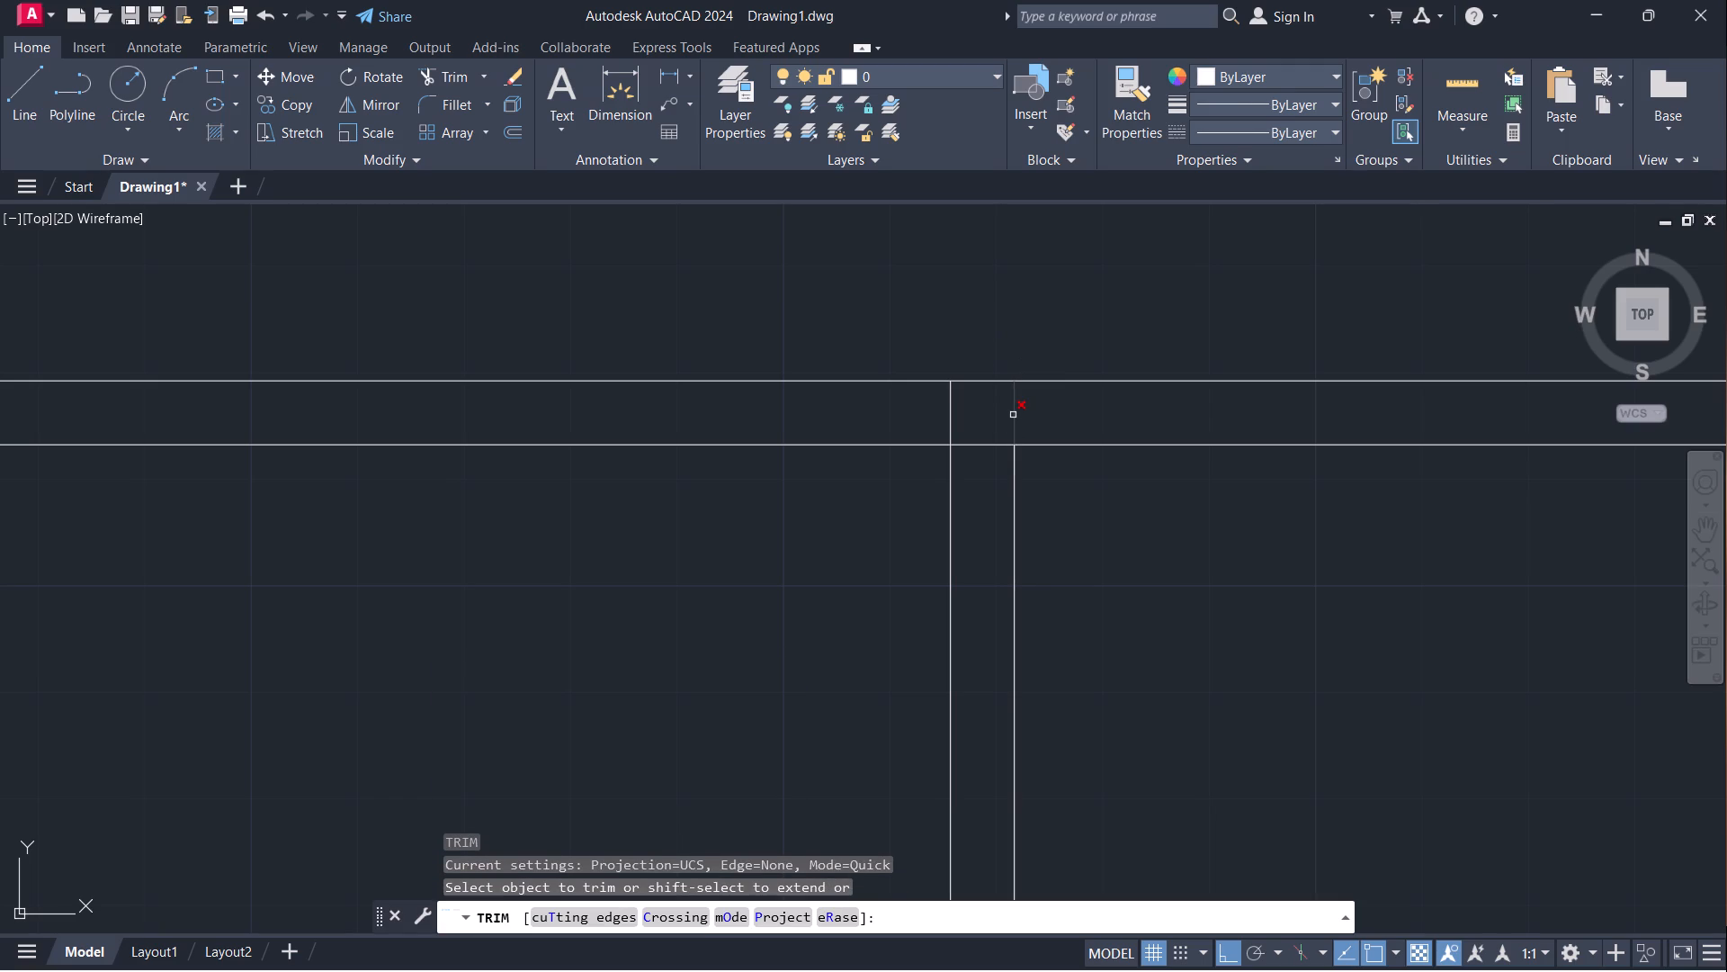
{"action": "left_click", "coordinate": [1013, 415]}
{"action": "scroll", "coordinate": [949, 366], "scroll_direction": "down", "scroll_amount": 6}
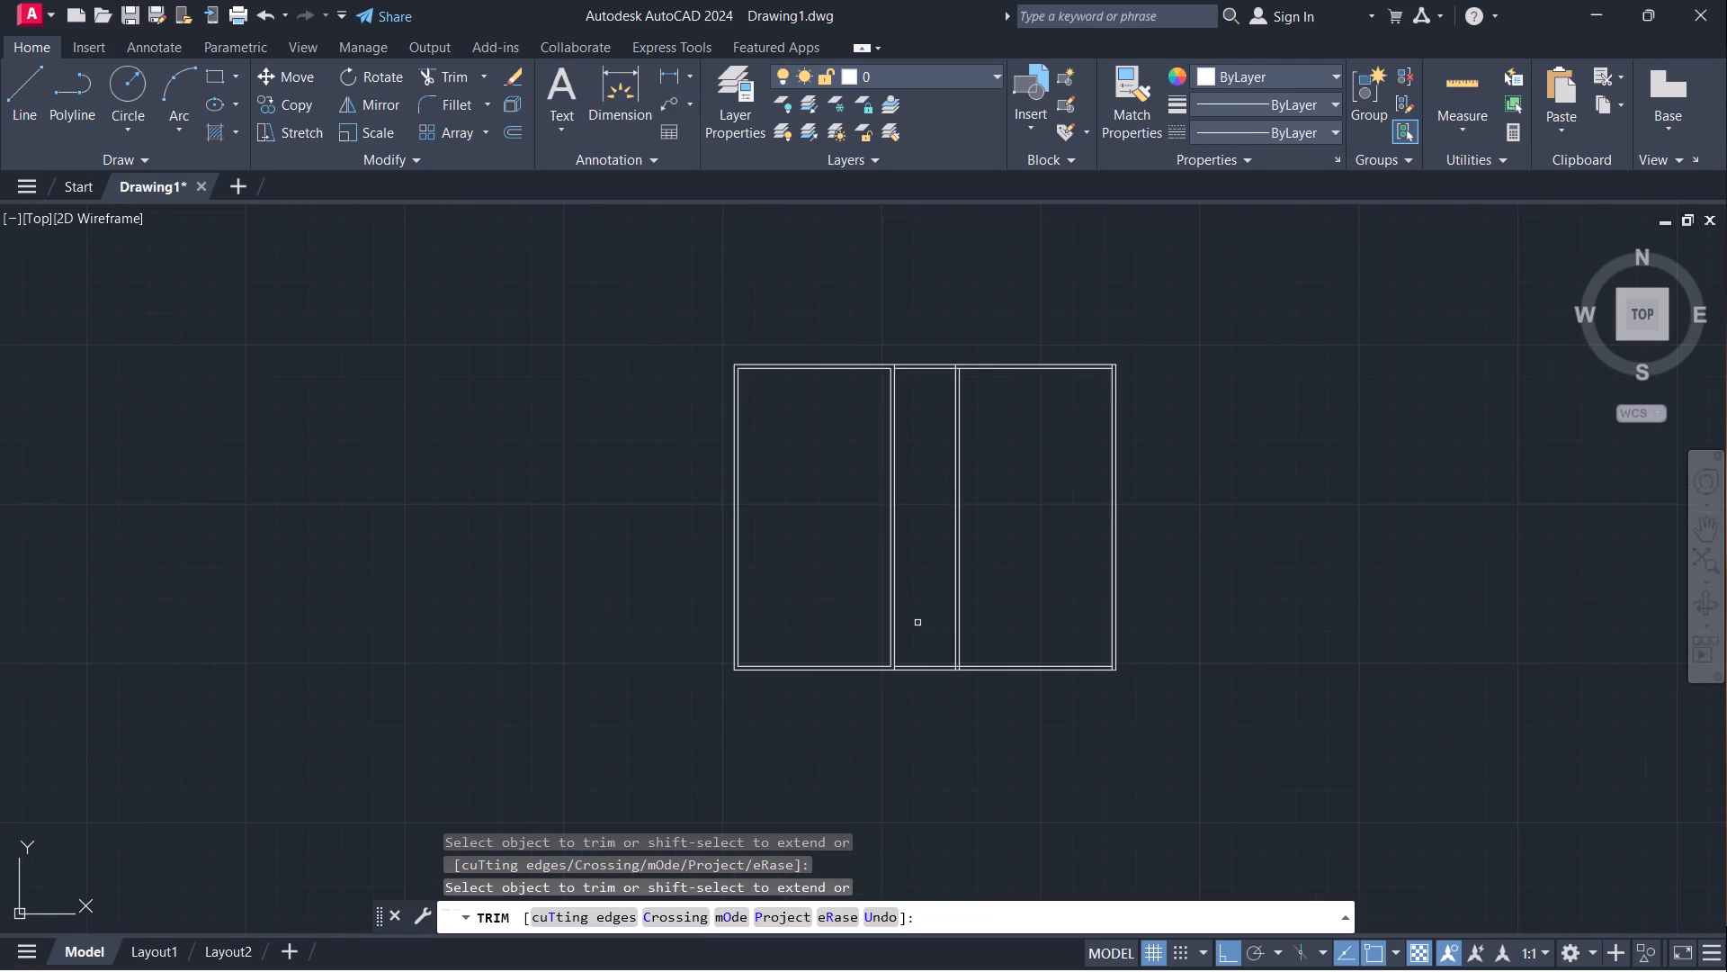
{"action": "scroll", "coordinate": [993, 754], "scroll_direction": "up", "scroll_amount": 2}
{"action": "scroll", "coordinate": [899, 557], "scroll_direction": "up", "scroll_amount": 6}
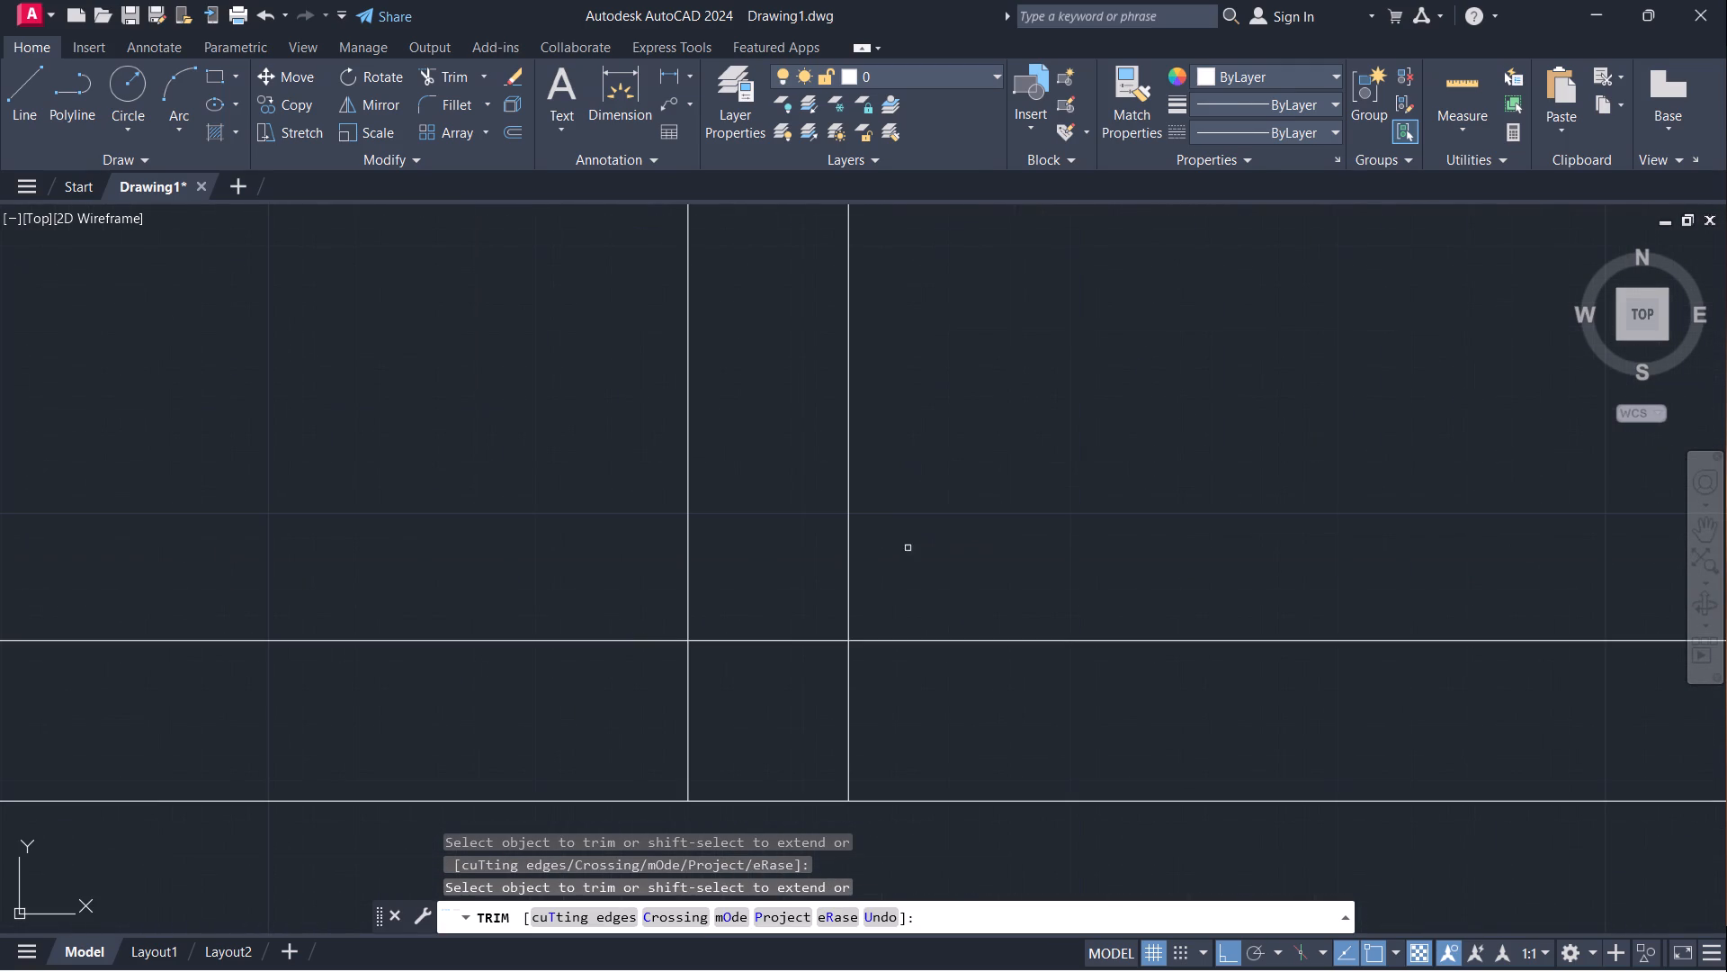
{"action": "left_click", "coordinate": [851, 717]}
{"action": "scroll", "coordinate": [945, 625], "scroll_direction": "down", "scroll_amount": 4}
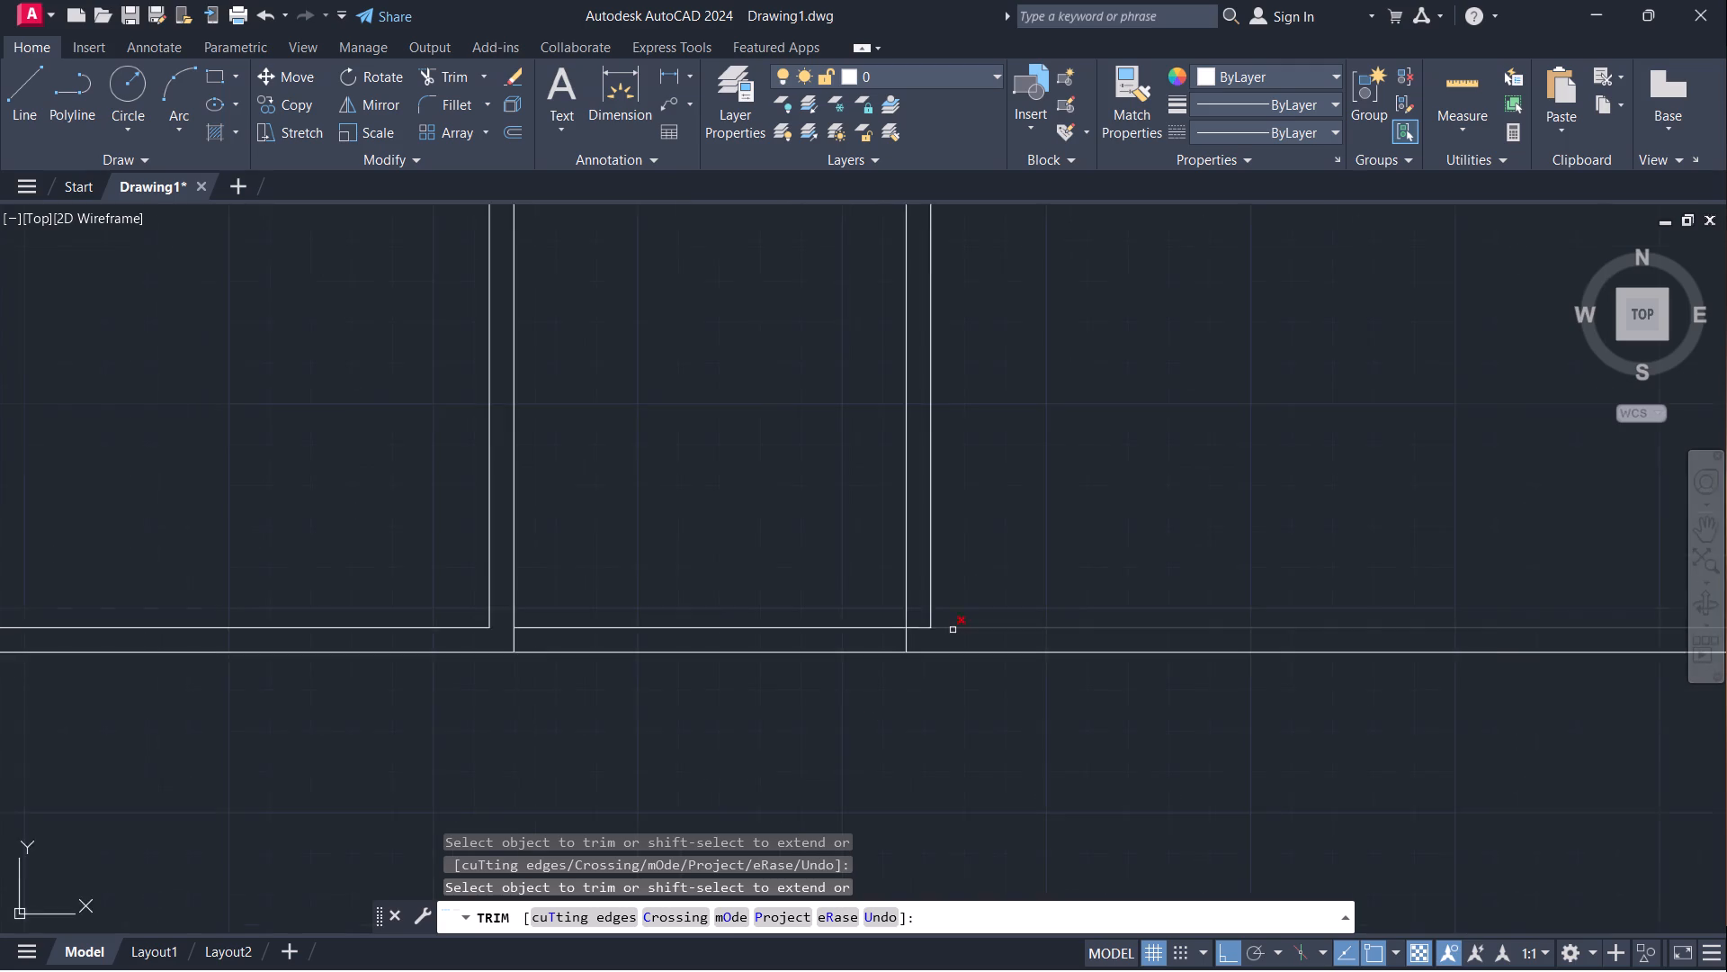
{"action": "scroll", "coordinate": [962, 621], "scroll_direction": "down", "scroll_amount": 4}
{"action": "middle_click_drag", "start_coordinate": [918, 718], "coordinate": [894, 809]}
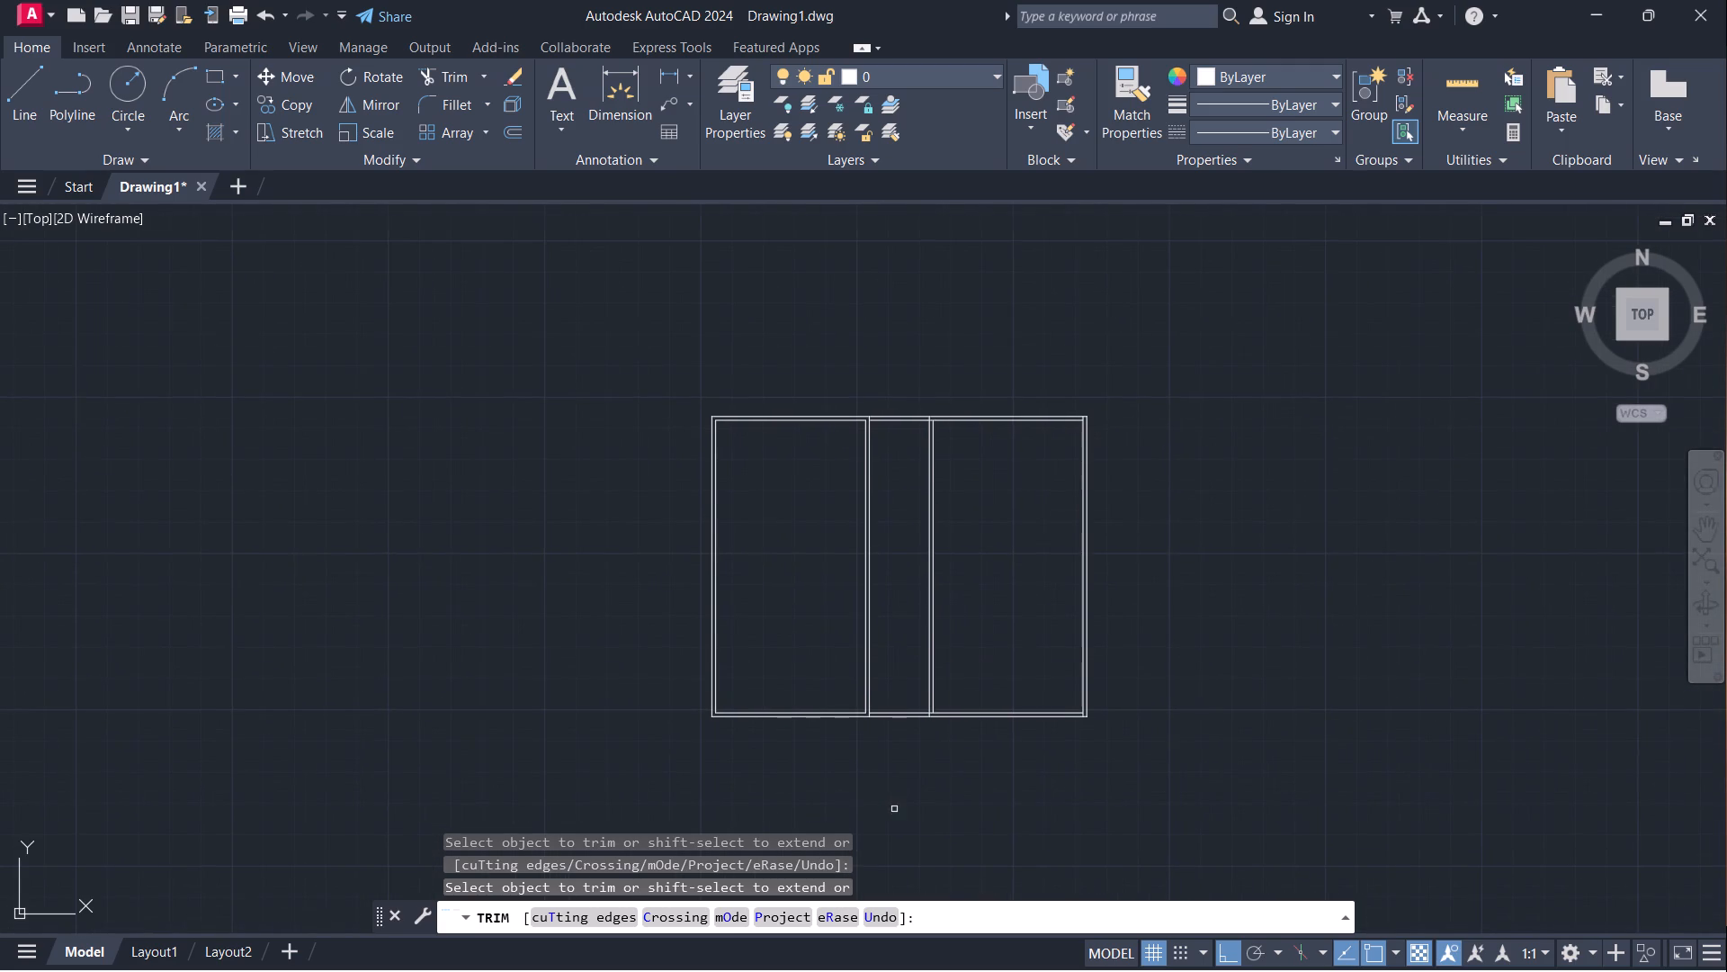
{"action": "key", "text": "Escape"}
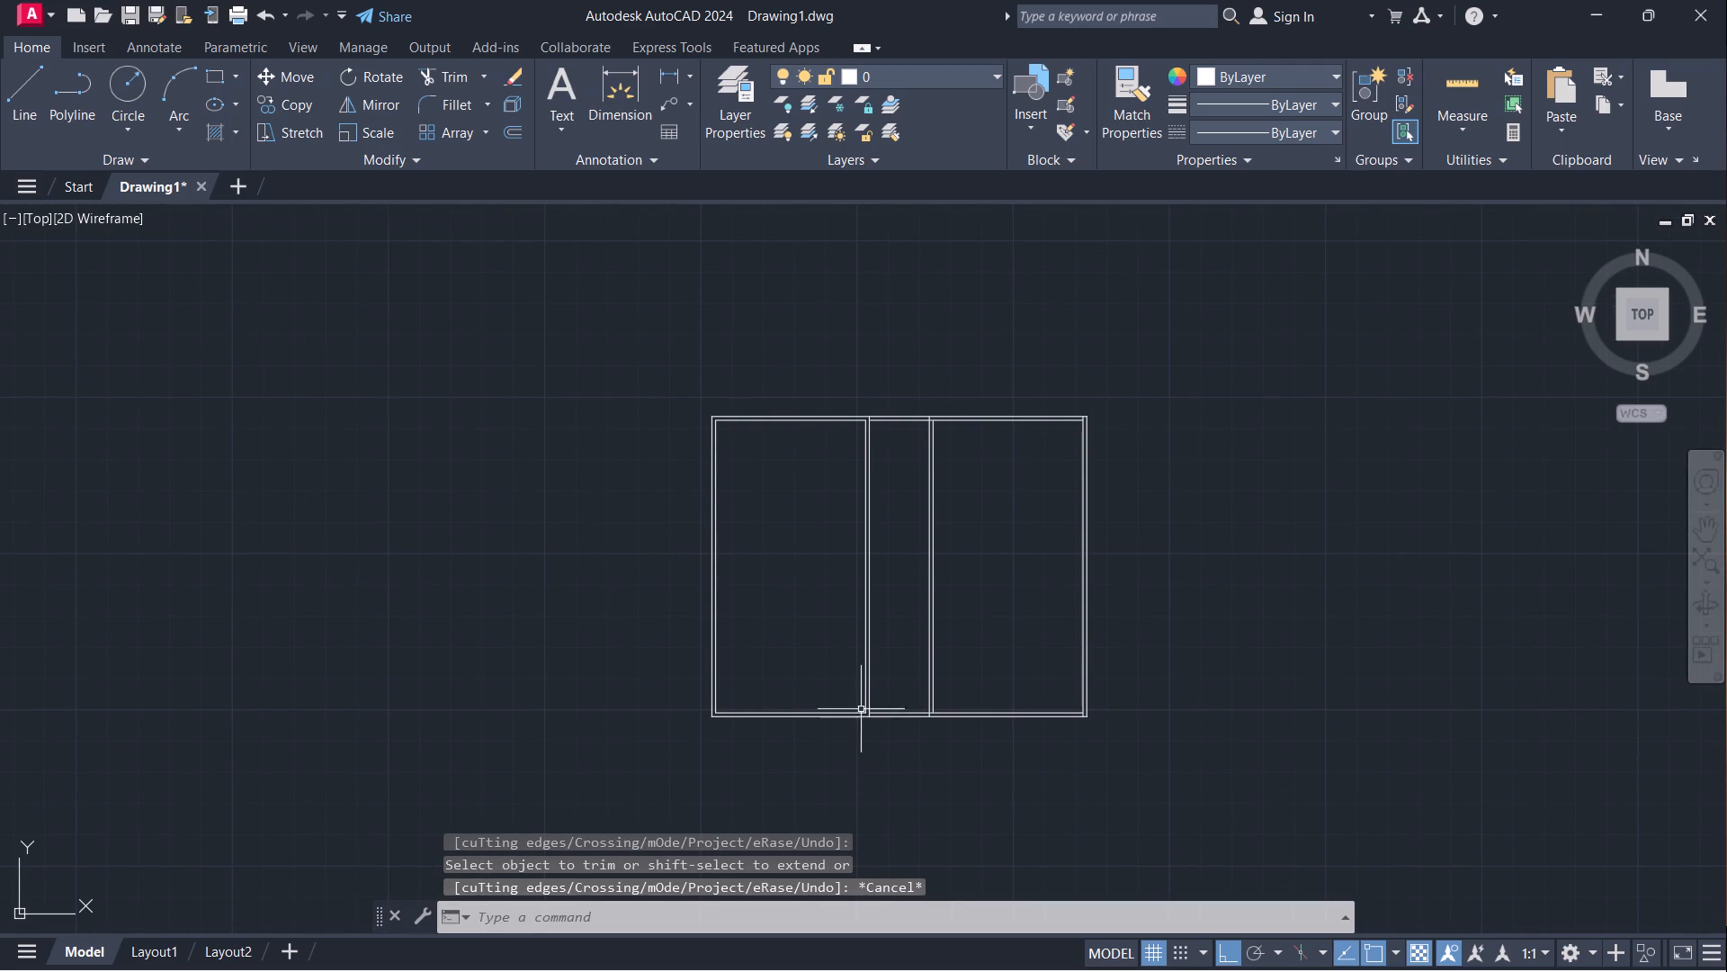
Check the left room's clear vertical length with a linear dimension between its inner left corners, without placing the dimension.
{"action": "scroll", "coordinate": [850, 651], "scroll_direction": "up", "scroll_amount": 3}
{"action": "scroll", "coordinate": [847, 608], "scroll_direction": "down", "scroll_amount": 2}
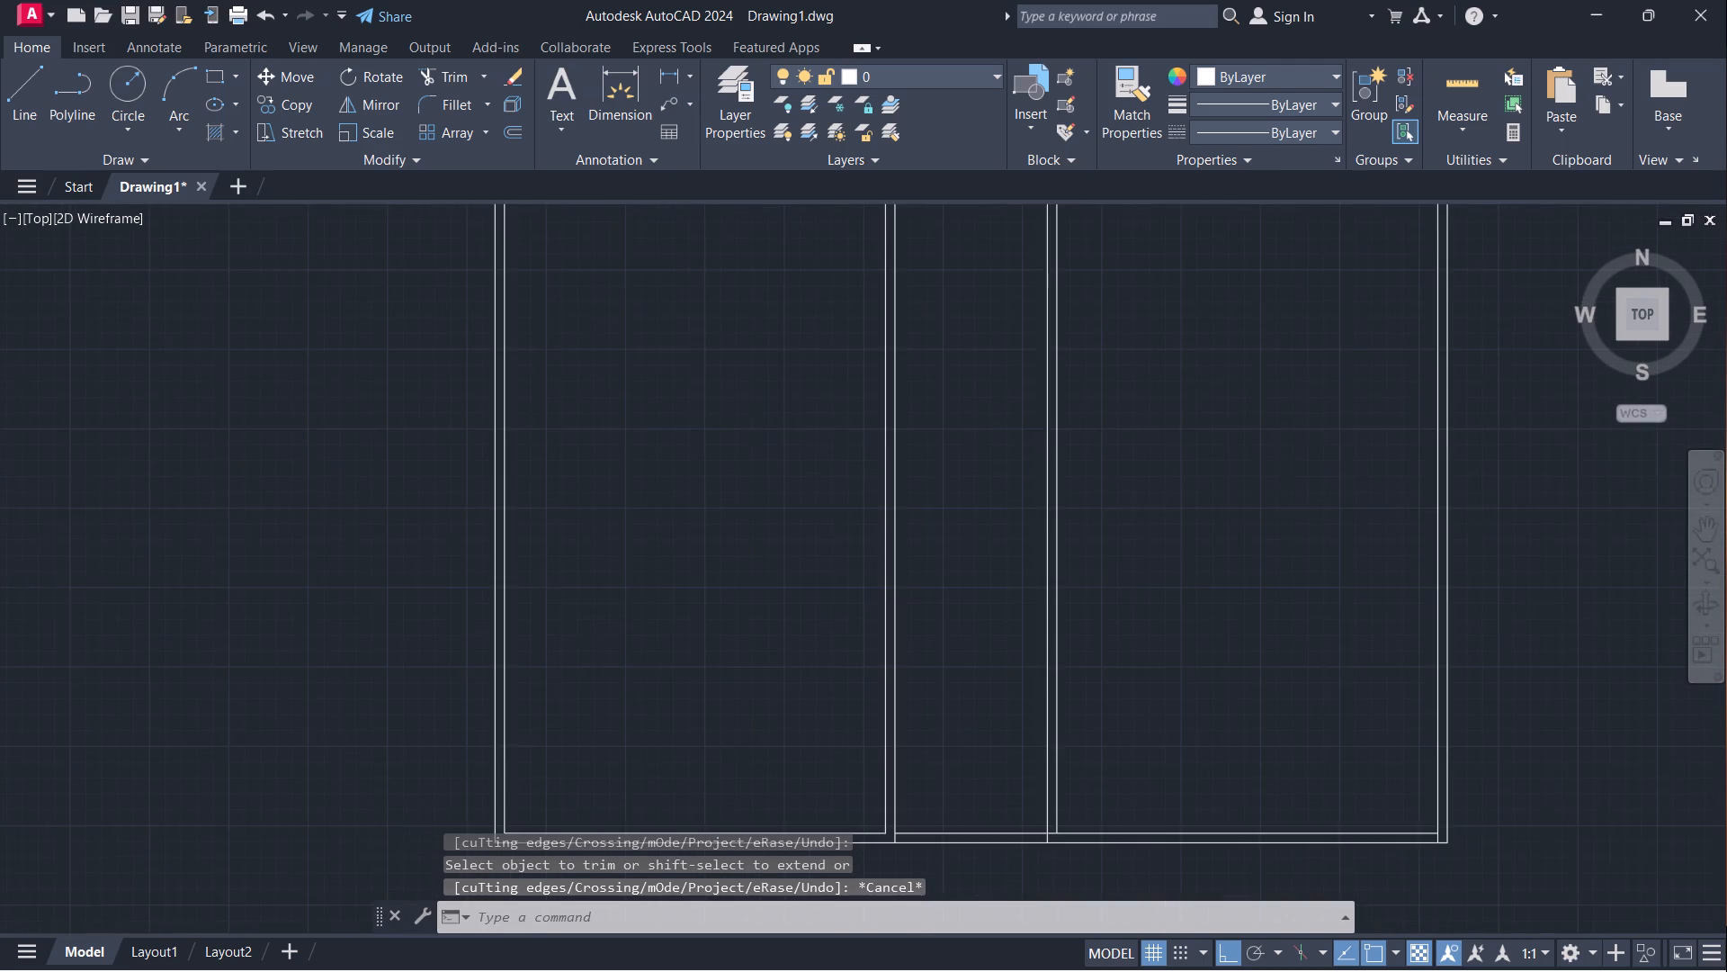
{"action": "left_click", "coordinate": [665, 71]}
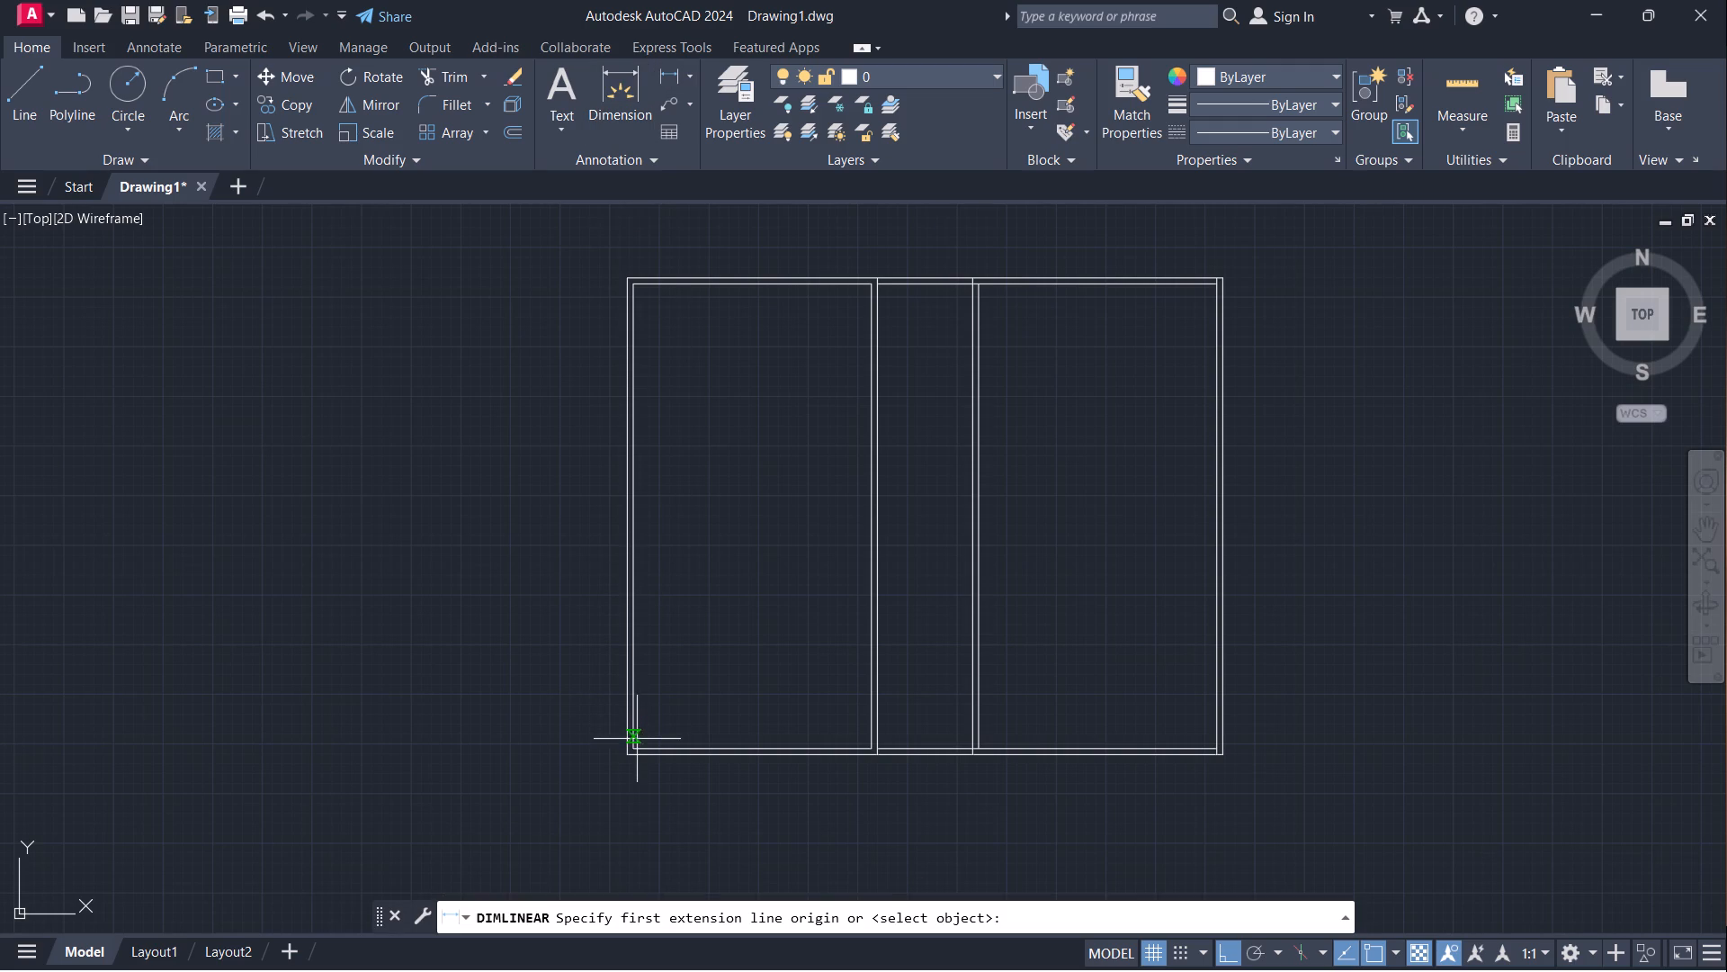
{"action": "left_click", "coordinate": [637, 742]}
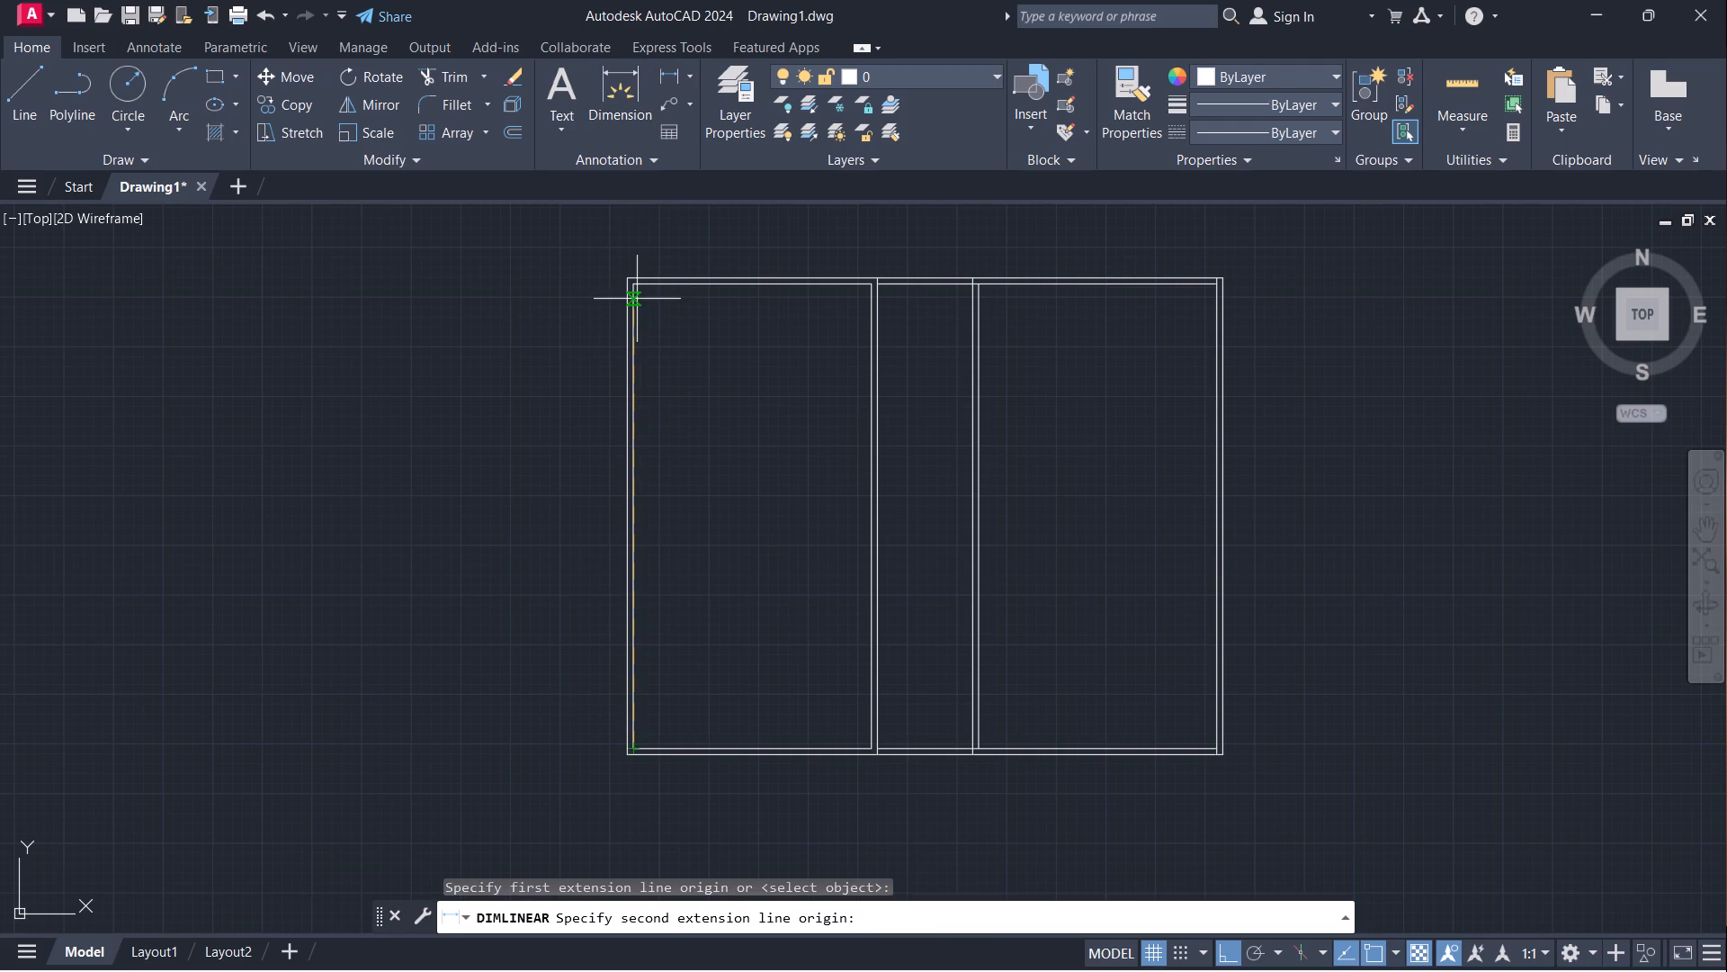
{"action": "left_click", "coordinate": [638, 290]}
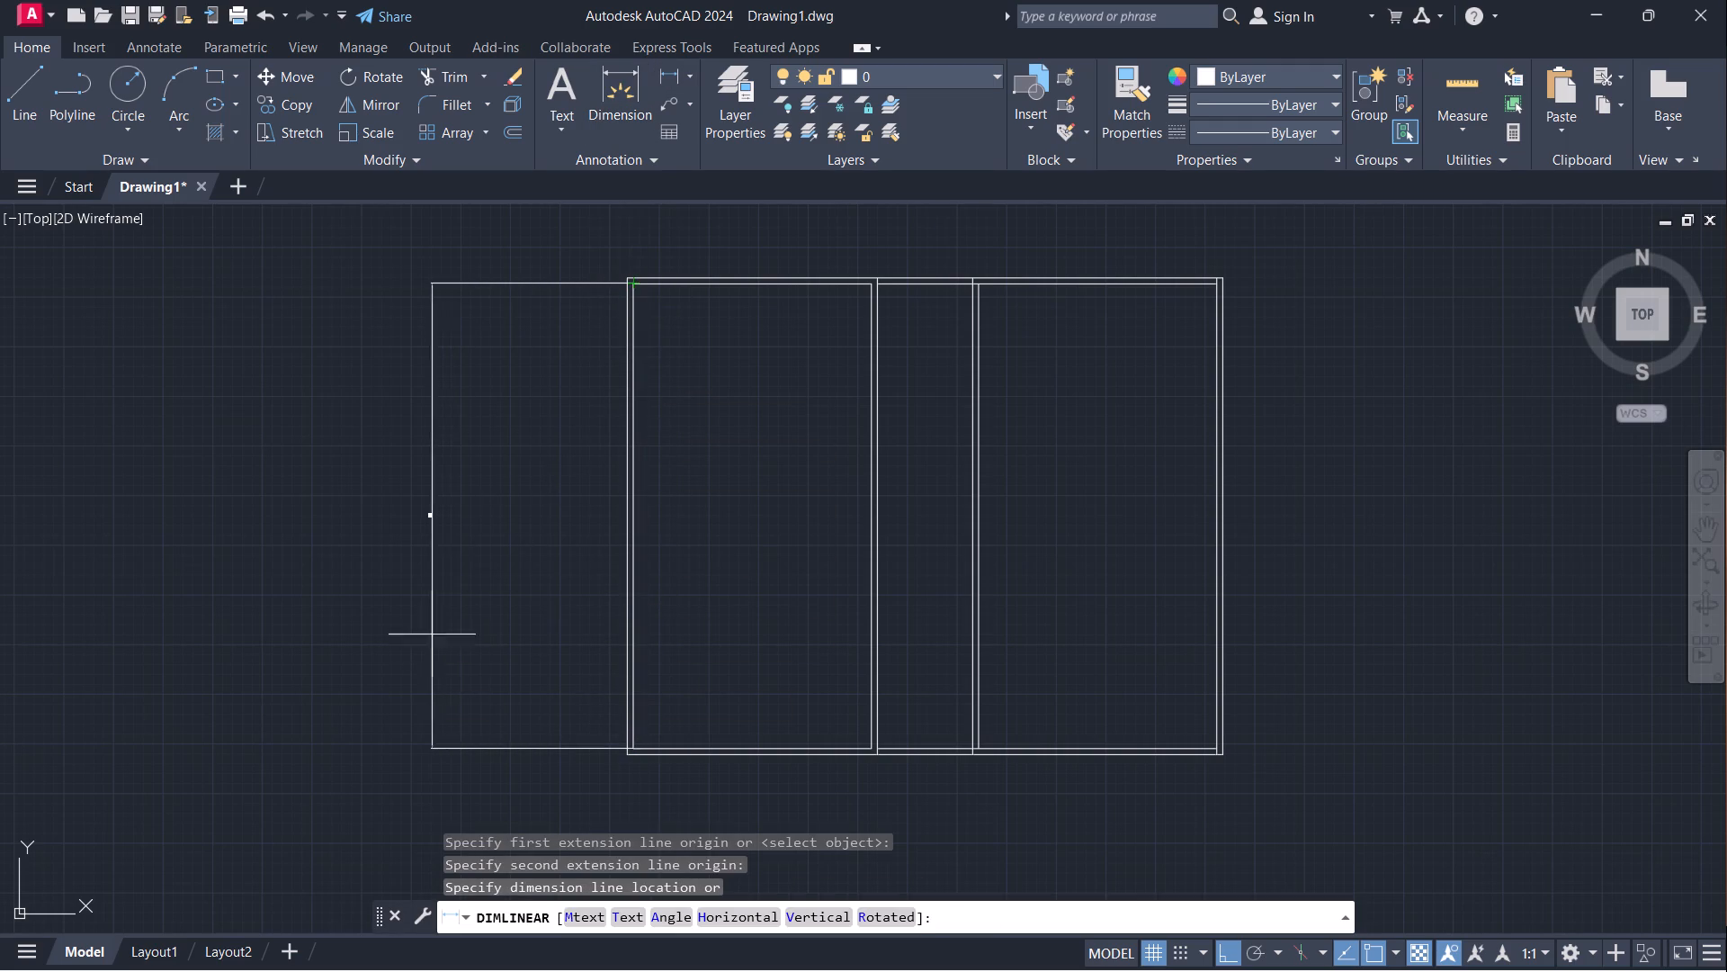
{"action": "scroll", "coordinate": [427, 619], "scroll_direction": "up", "scroll_amount": 3}
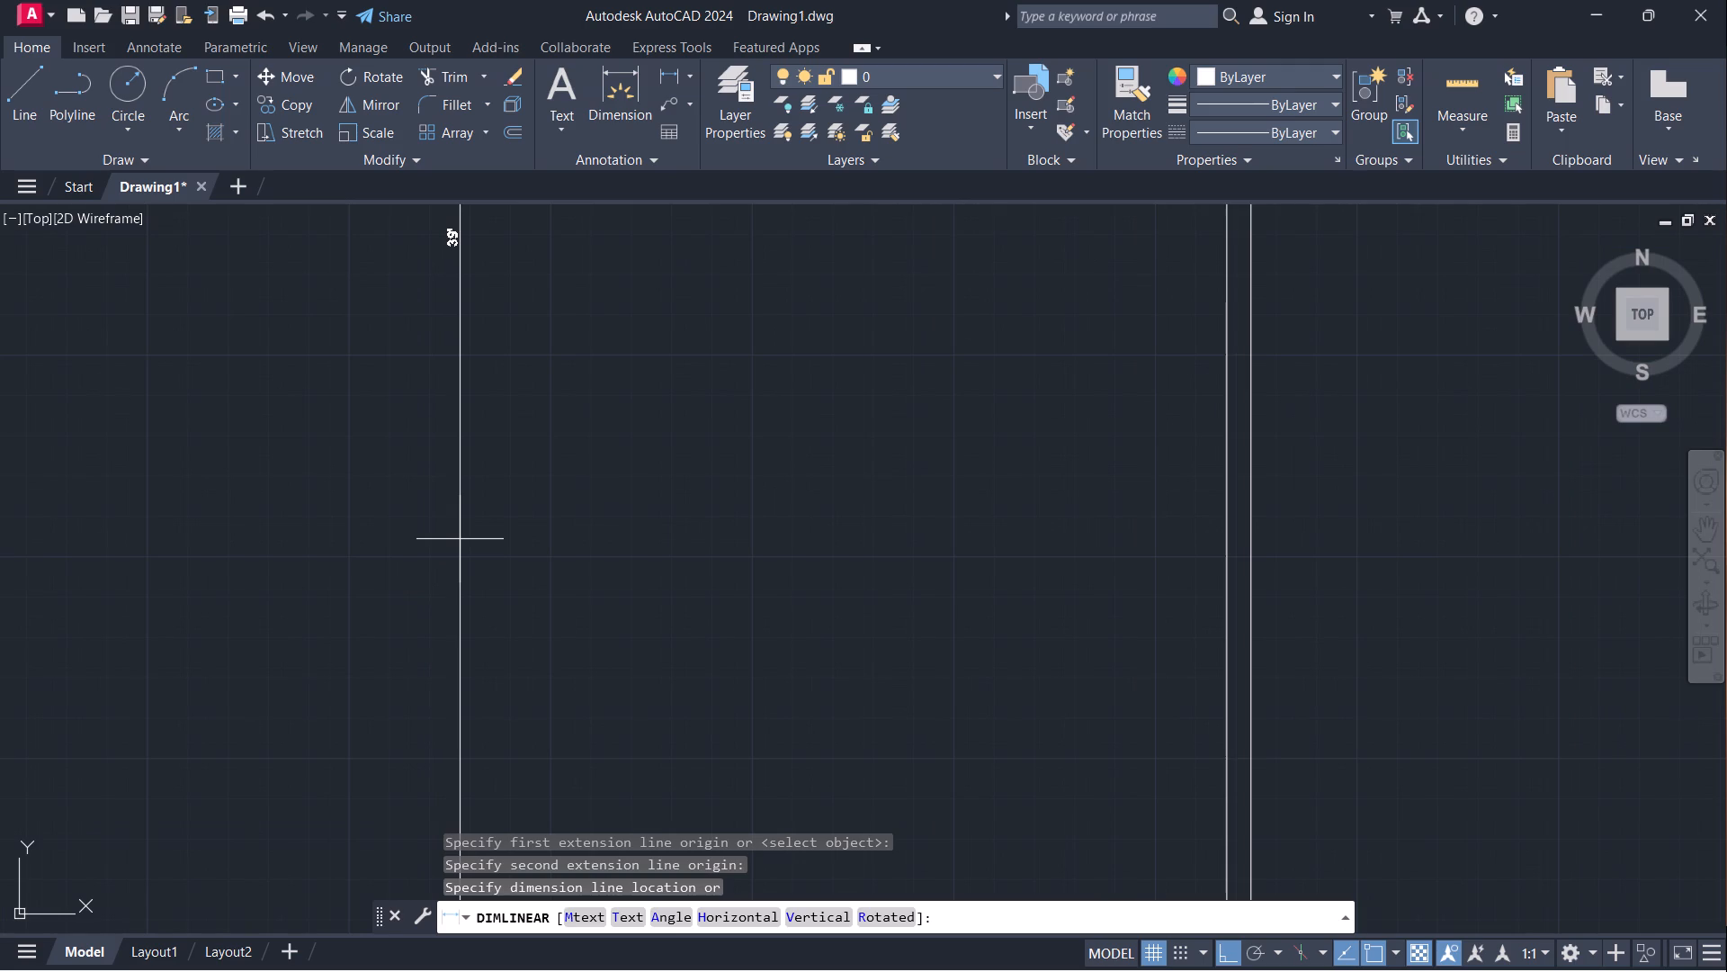
{"action": "key", "text": "Escape"}
{"action": "scroll", "coordinate": [467, 536], "scroll_direction": "down", "scroll_amount": 3}
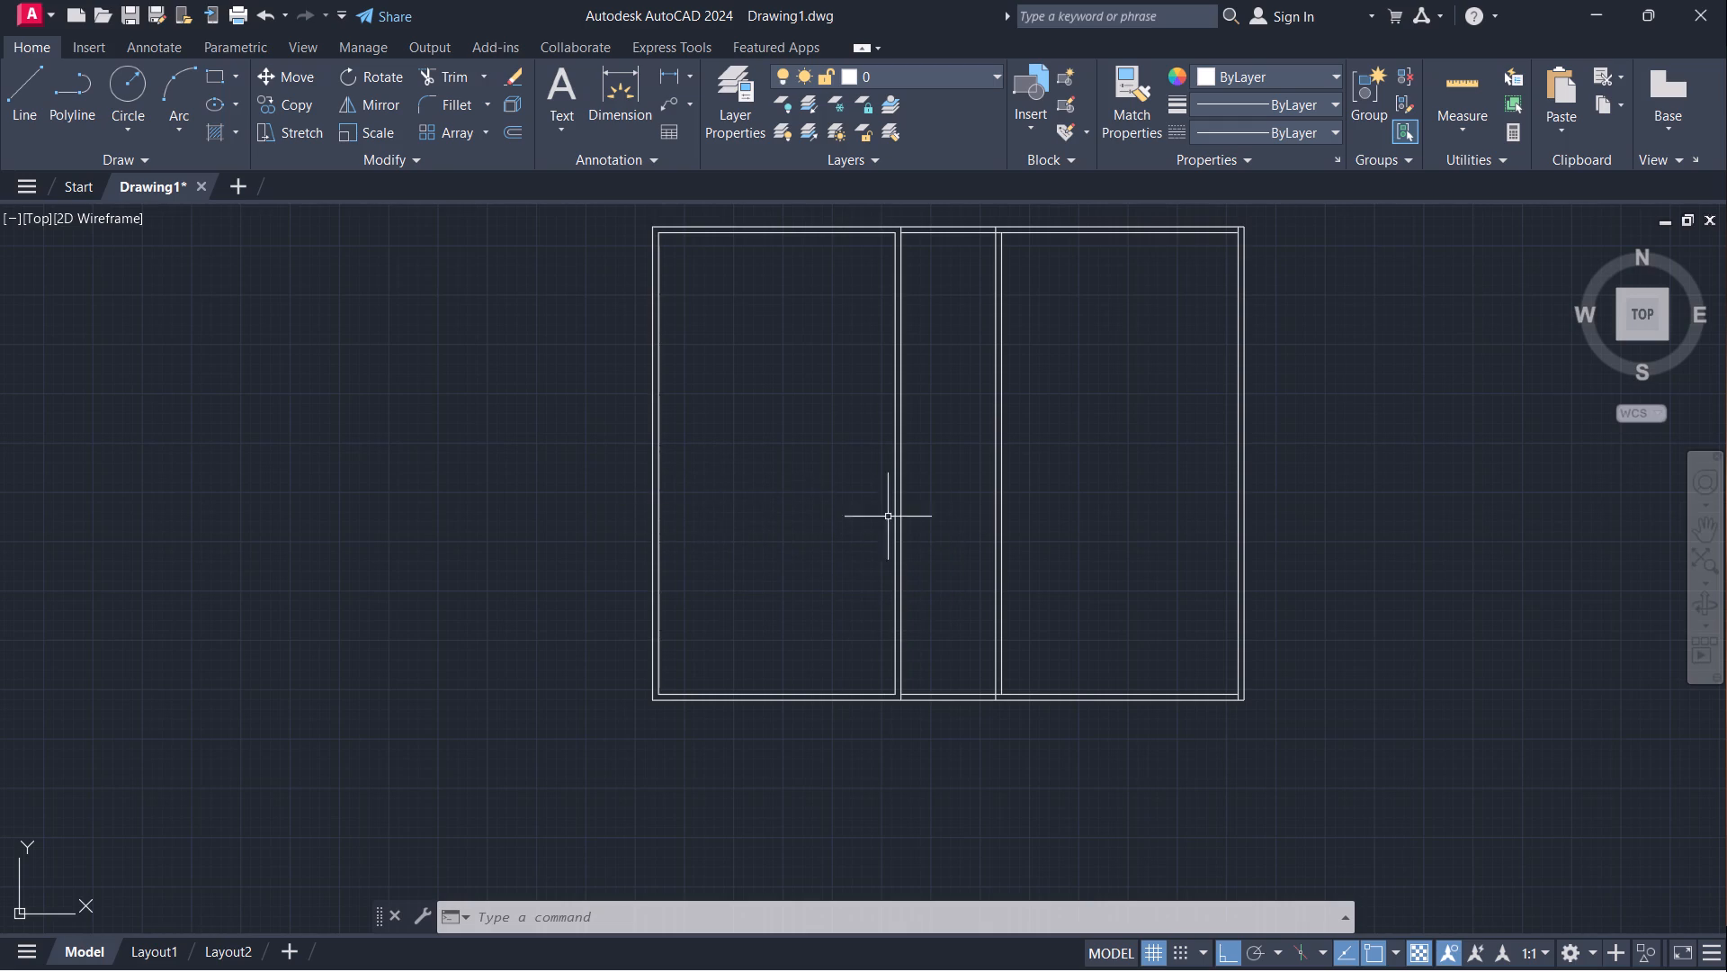
Offset the left room's inner bottom wall line 14' upward into the room and finish offsetting.
{"action": "middle_click_drag", "start_coordinate": [771, 587], "coordinate": [768, 587]}
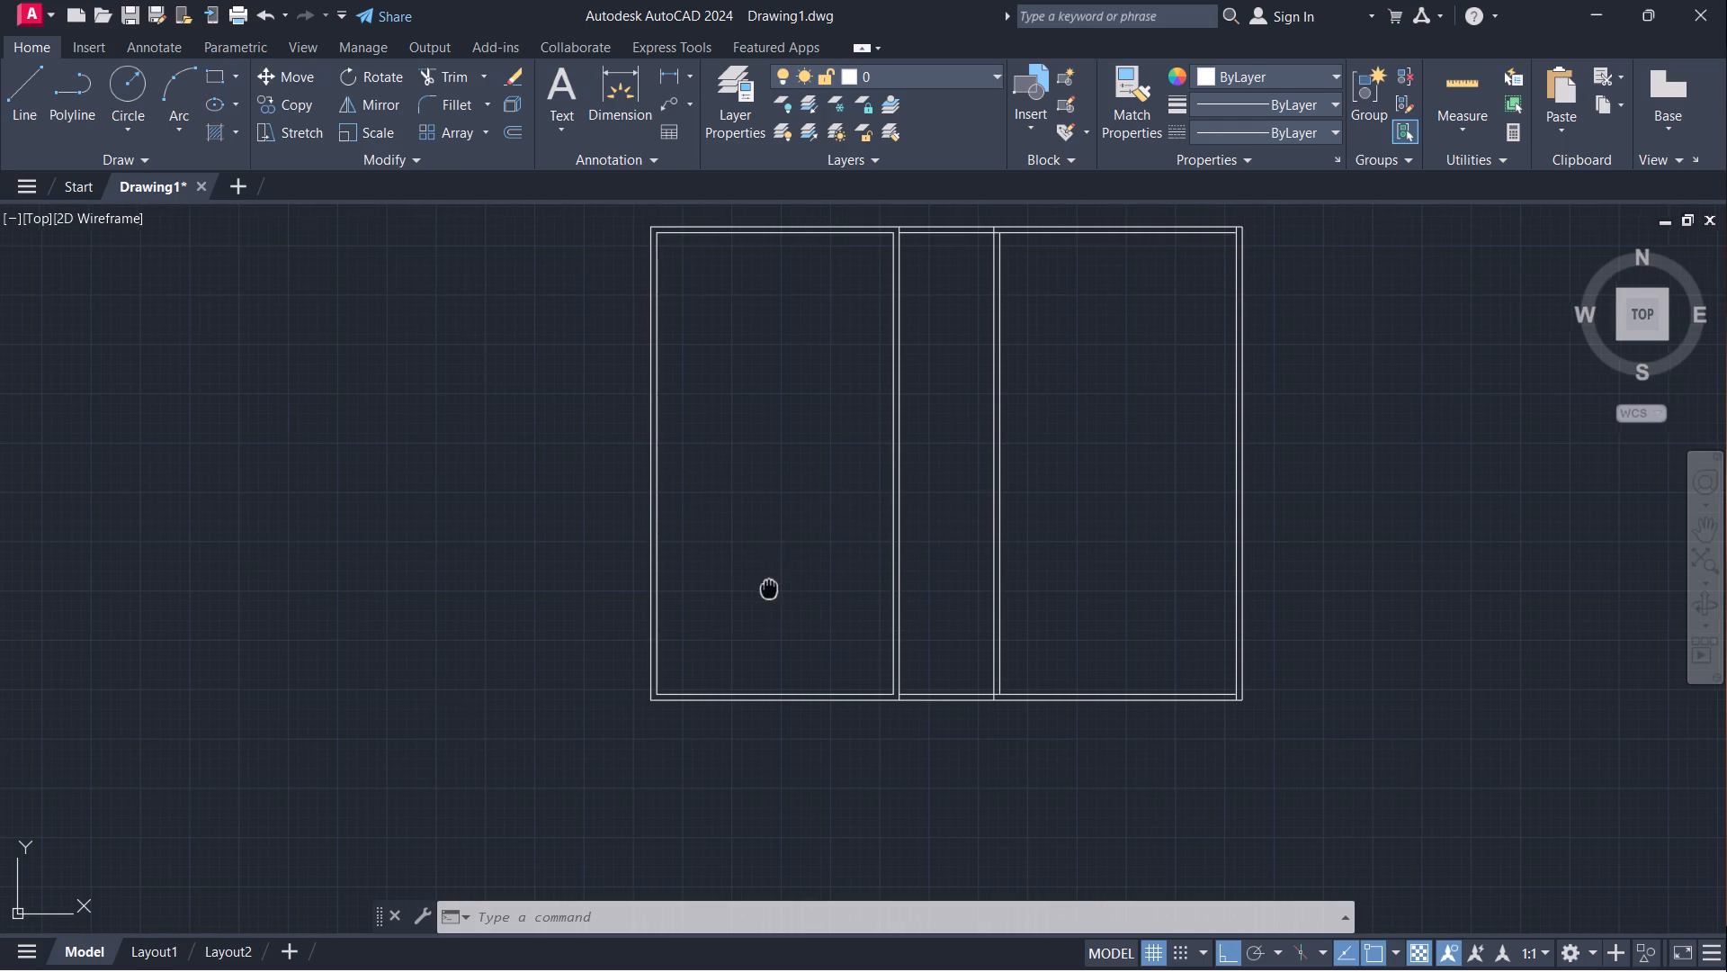
{"action": "middle_click_drag", "start_coordinate": [768, 587], "coordinate": [738, 652]}
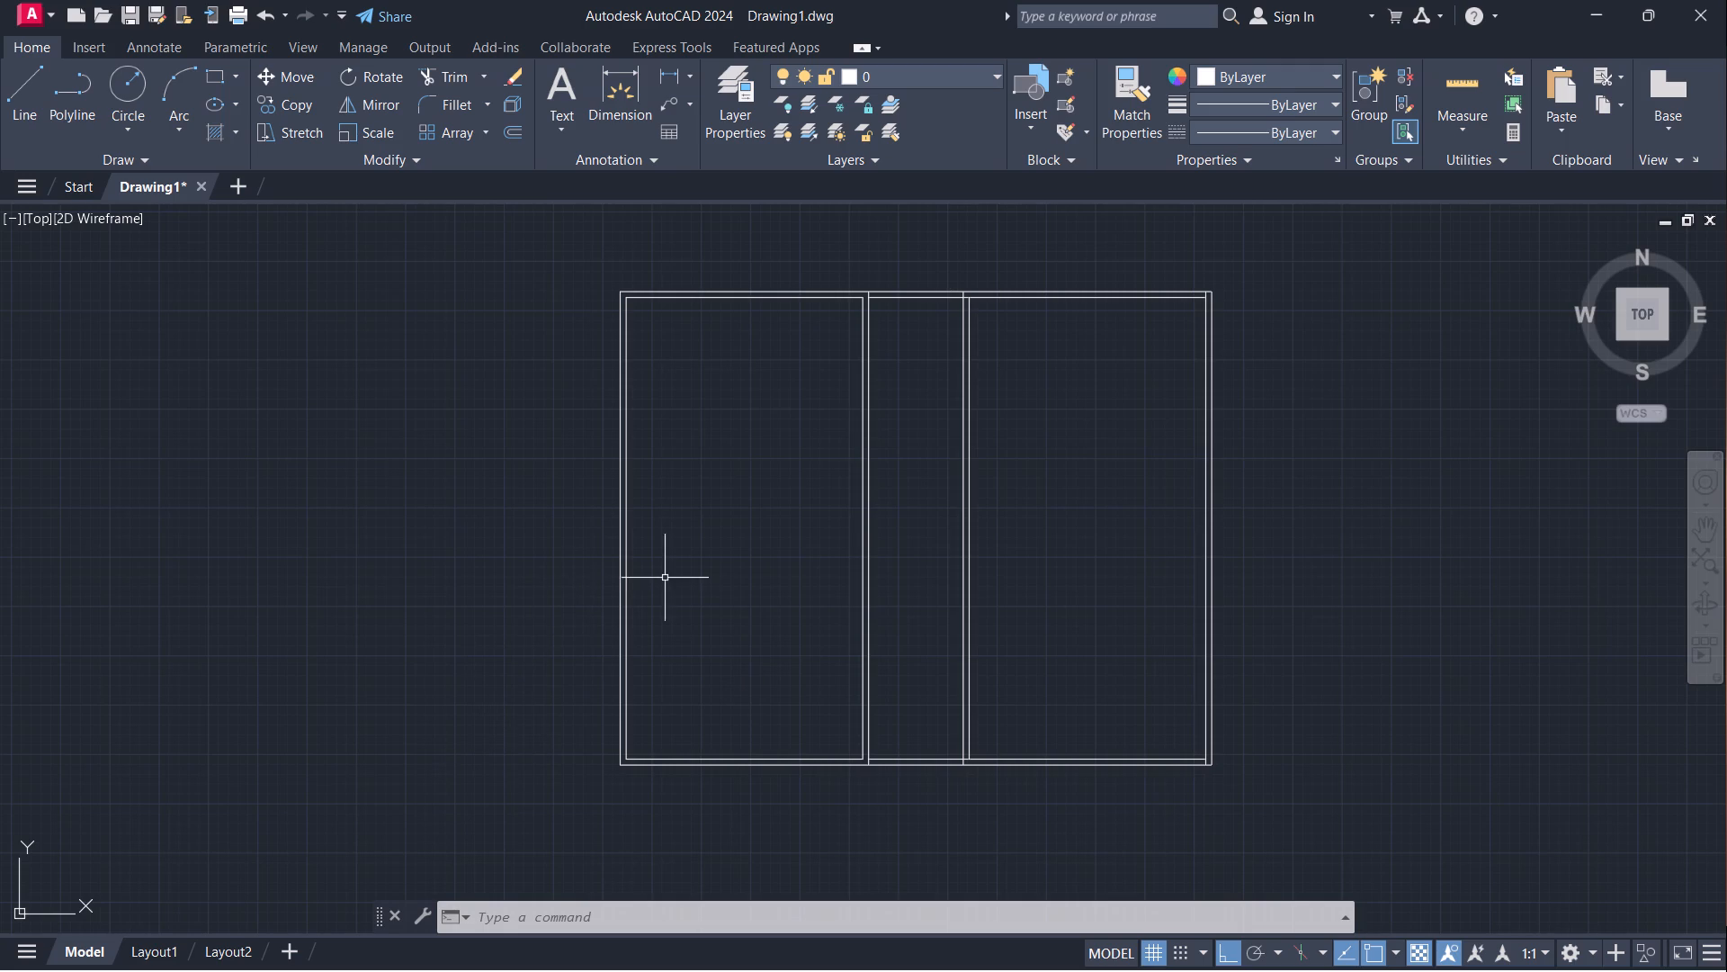
{"action": "scroll", "coordinate": [636, 767], "scroll_direction": "up", "scroll_amount": 2}
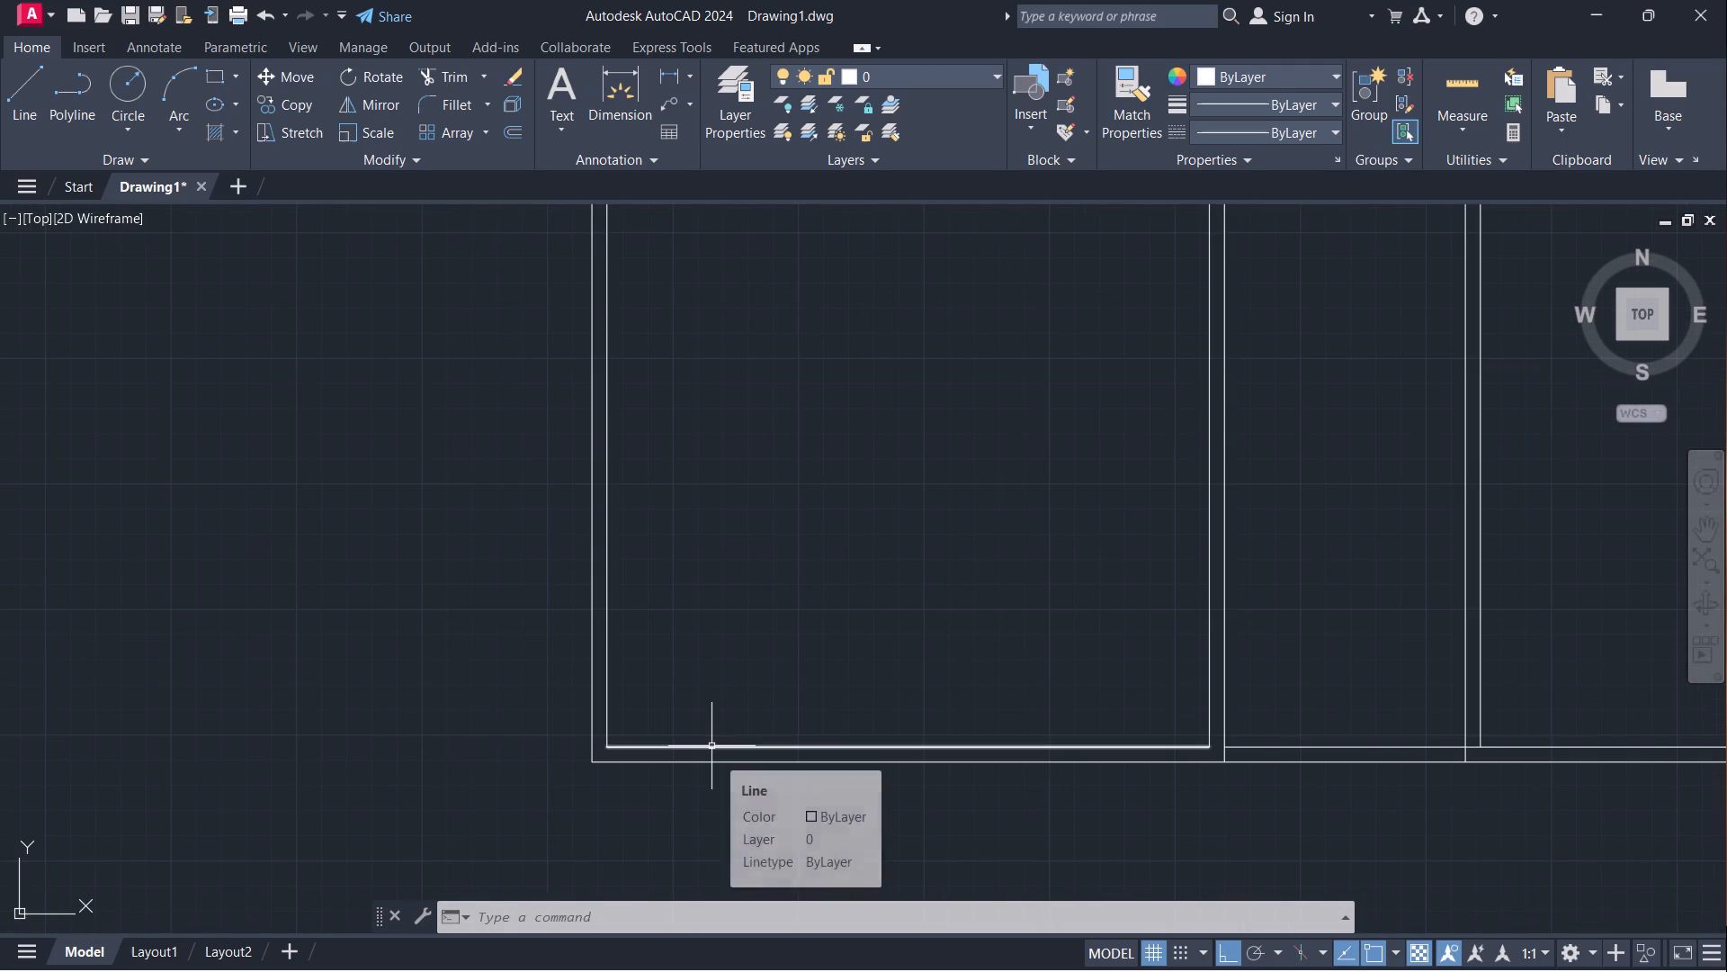
{"action": "left_click", "coordinate": [711, 746]}
{"action": "key", "text": "o"}
{"action": "key", "text": "Return"}
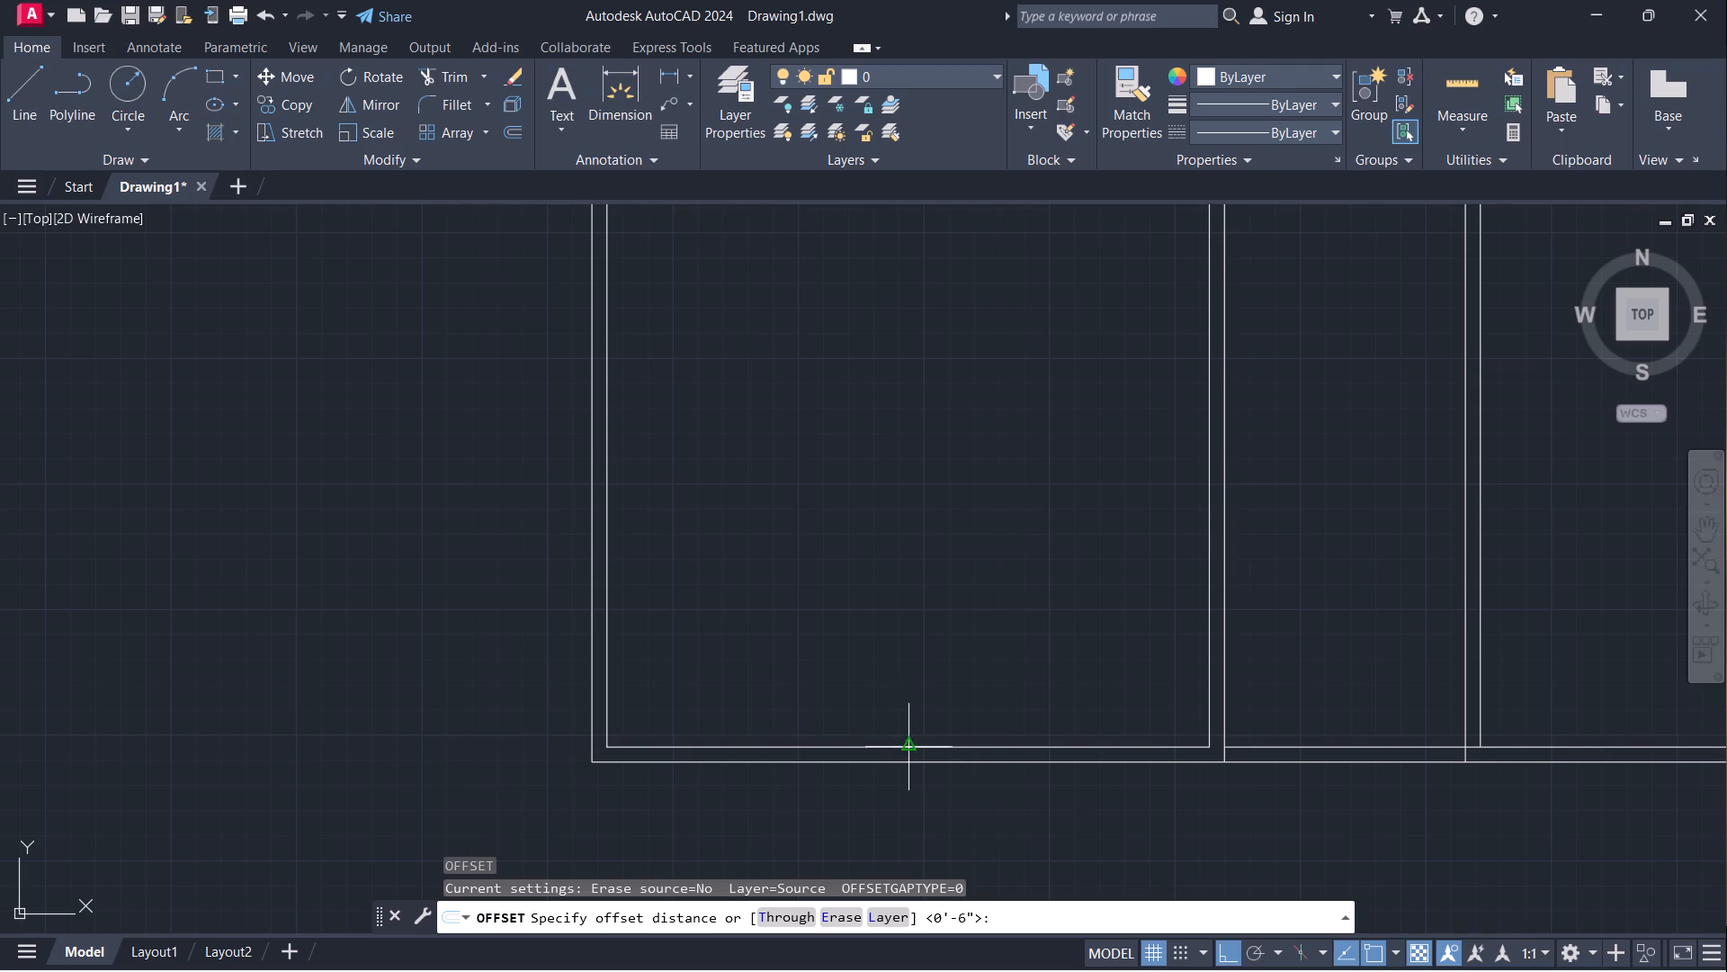
{"action": "left_click_drag", "start_coordinate": [907, 745], "coordinate": [908, 733]}
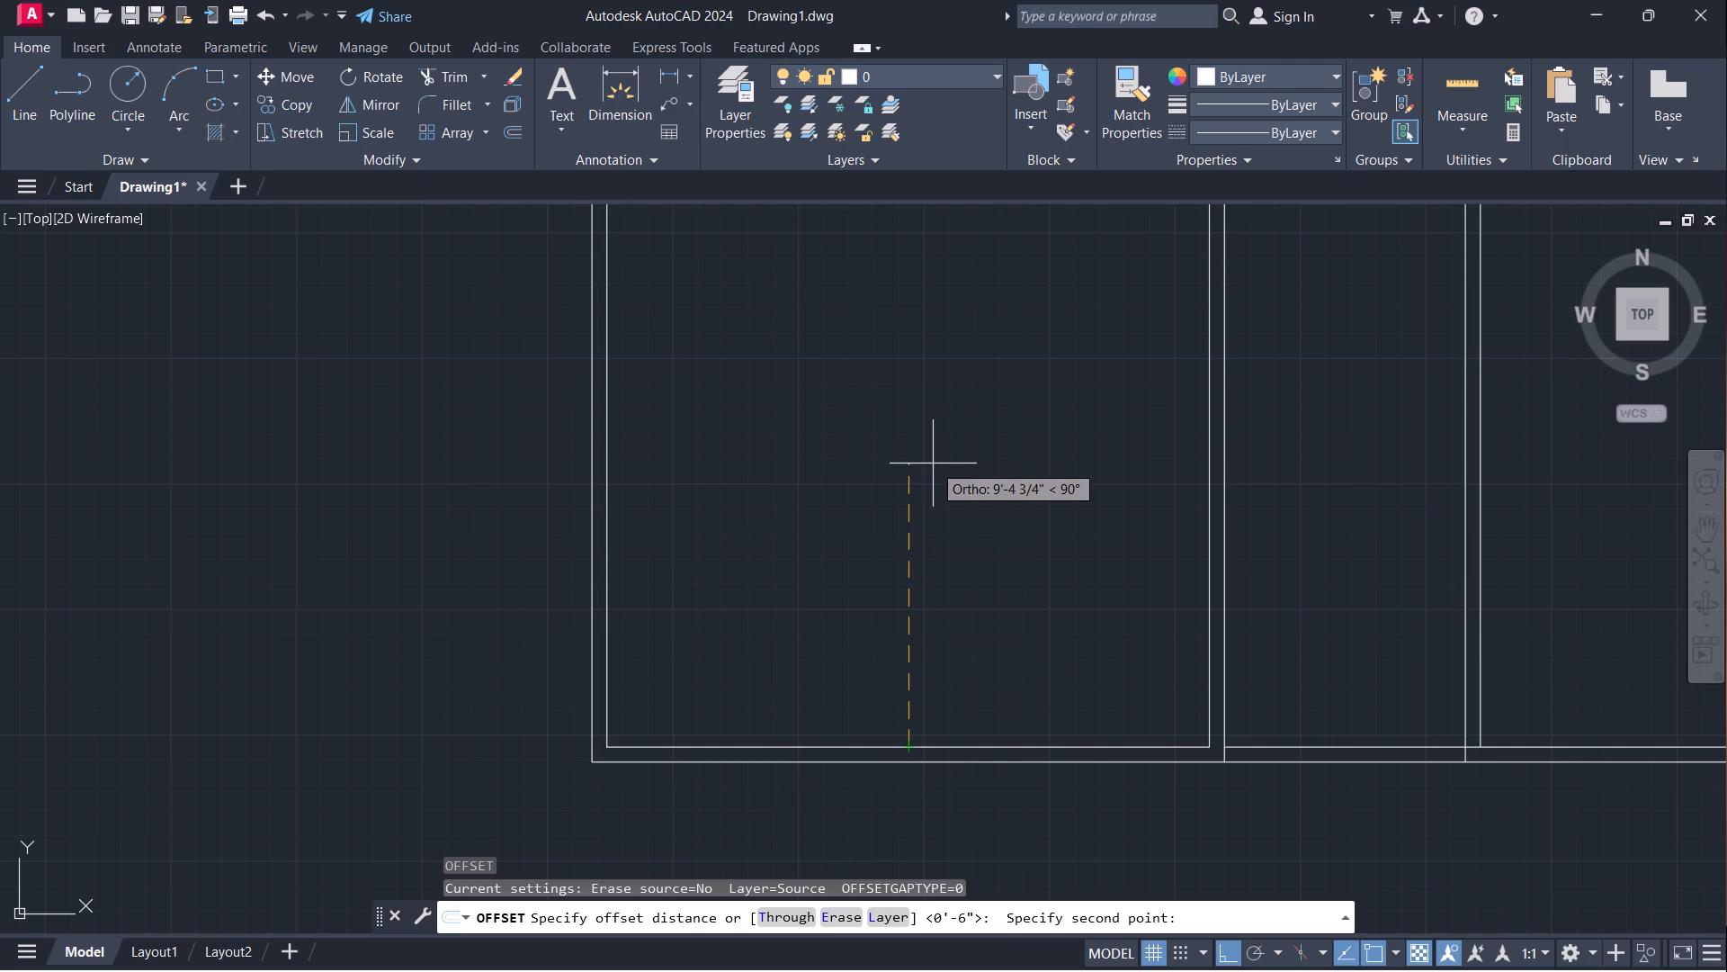
{"action": "type", "text": "14'"}
{"action": "key", "text": "Return"}
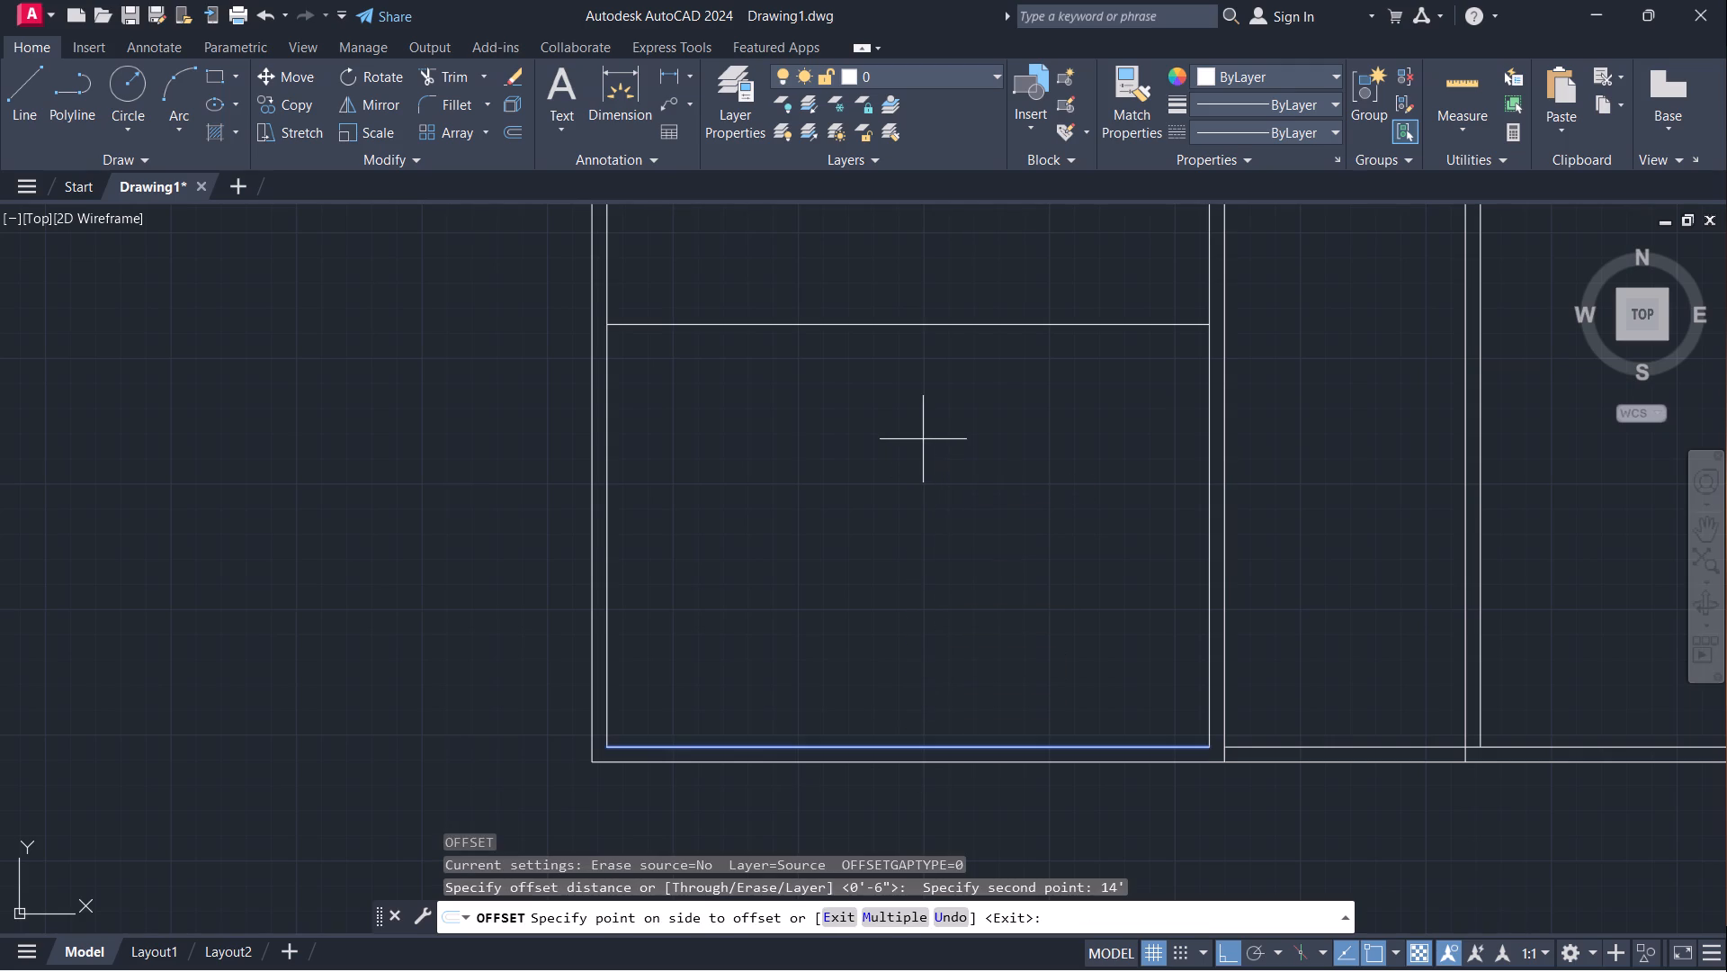
{"action": "left_click", "coordinate": [923, 439]}
{"action": "middle_click_drag", "start_coordinate": [906, 412], "coordinate": [850, 481]}
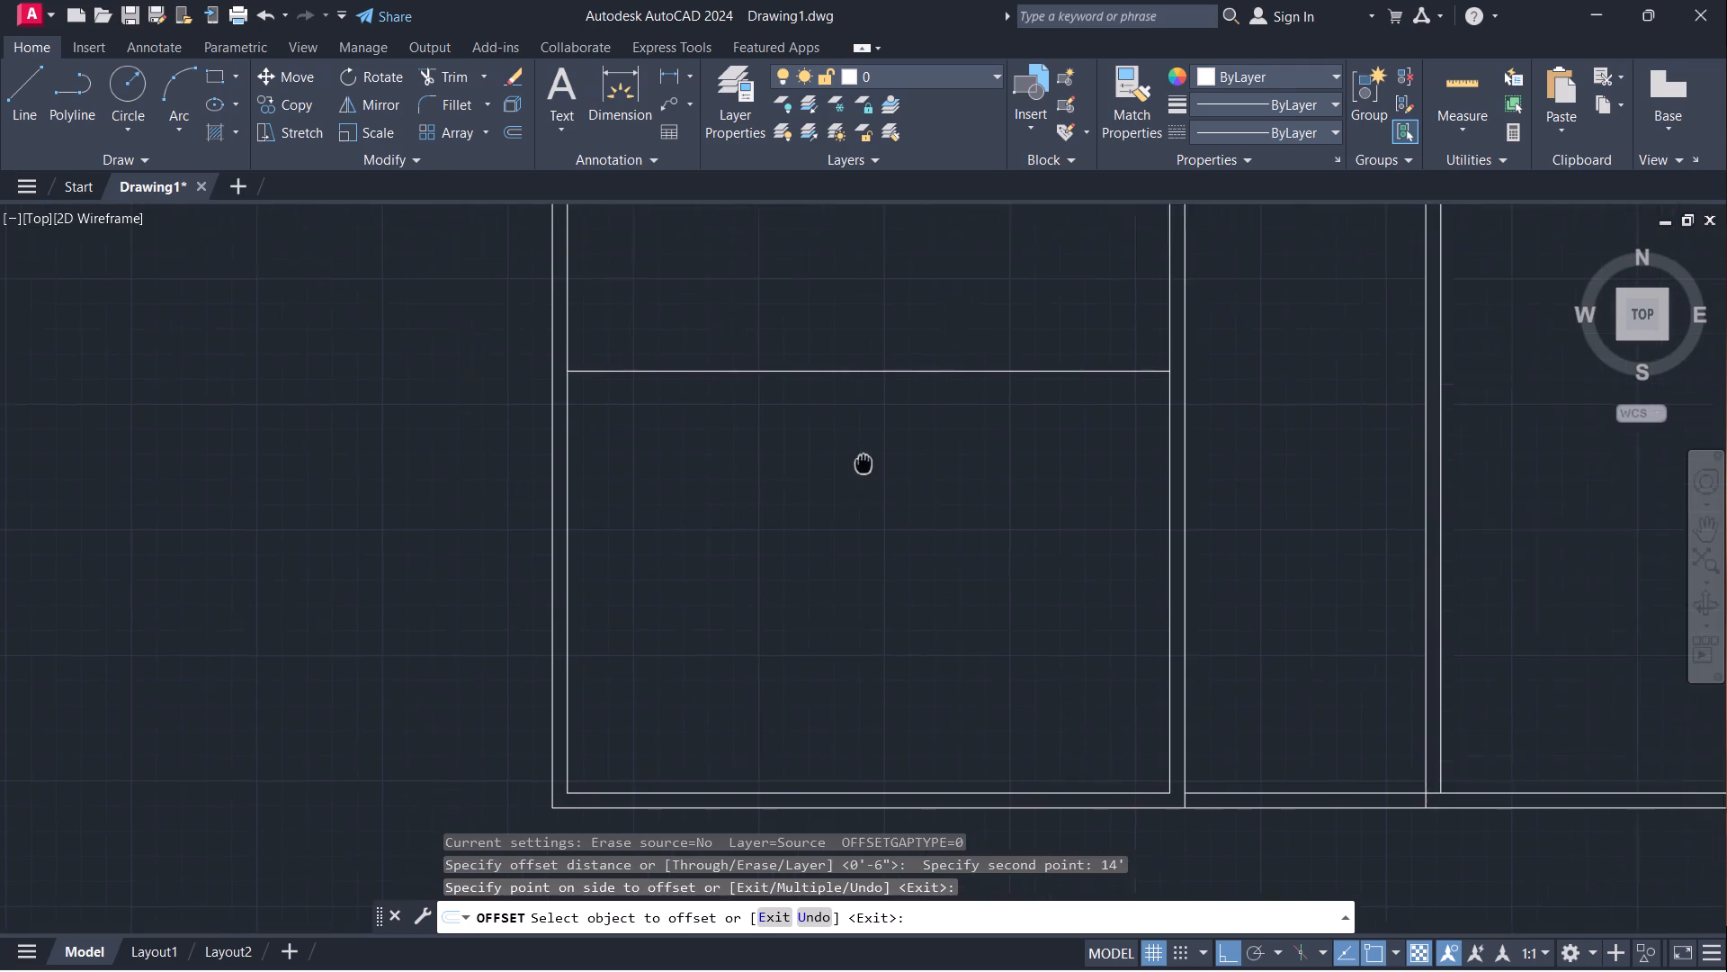
{"action": "middle_click_drag", "start_coordinate": [850, 481], "coordinate": [702, 716]}
{"action": "key", "text": "space"}
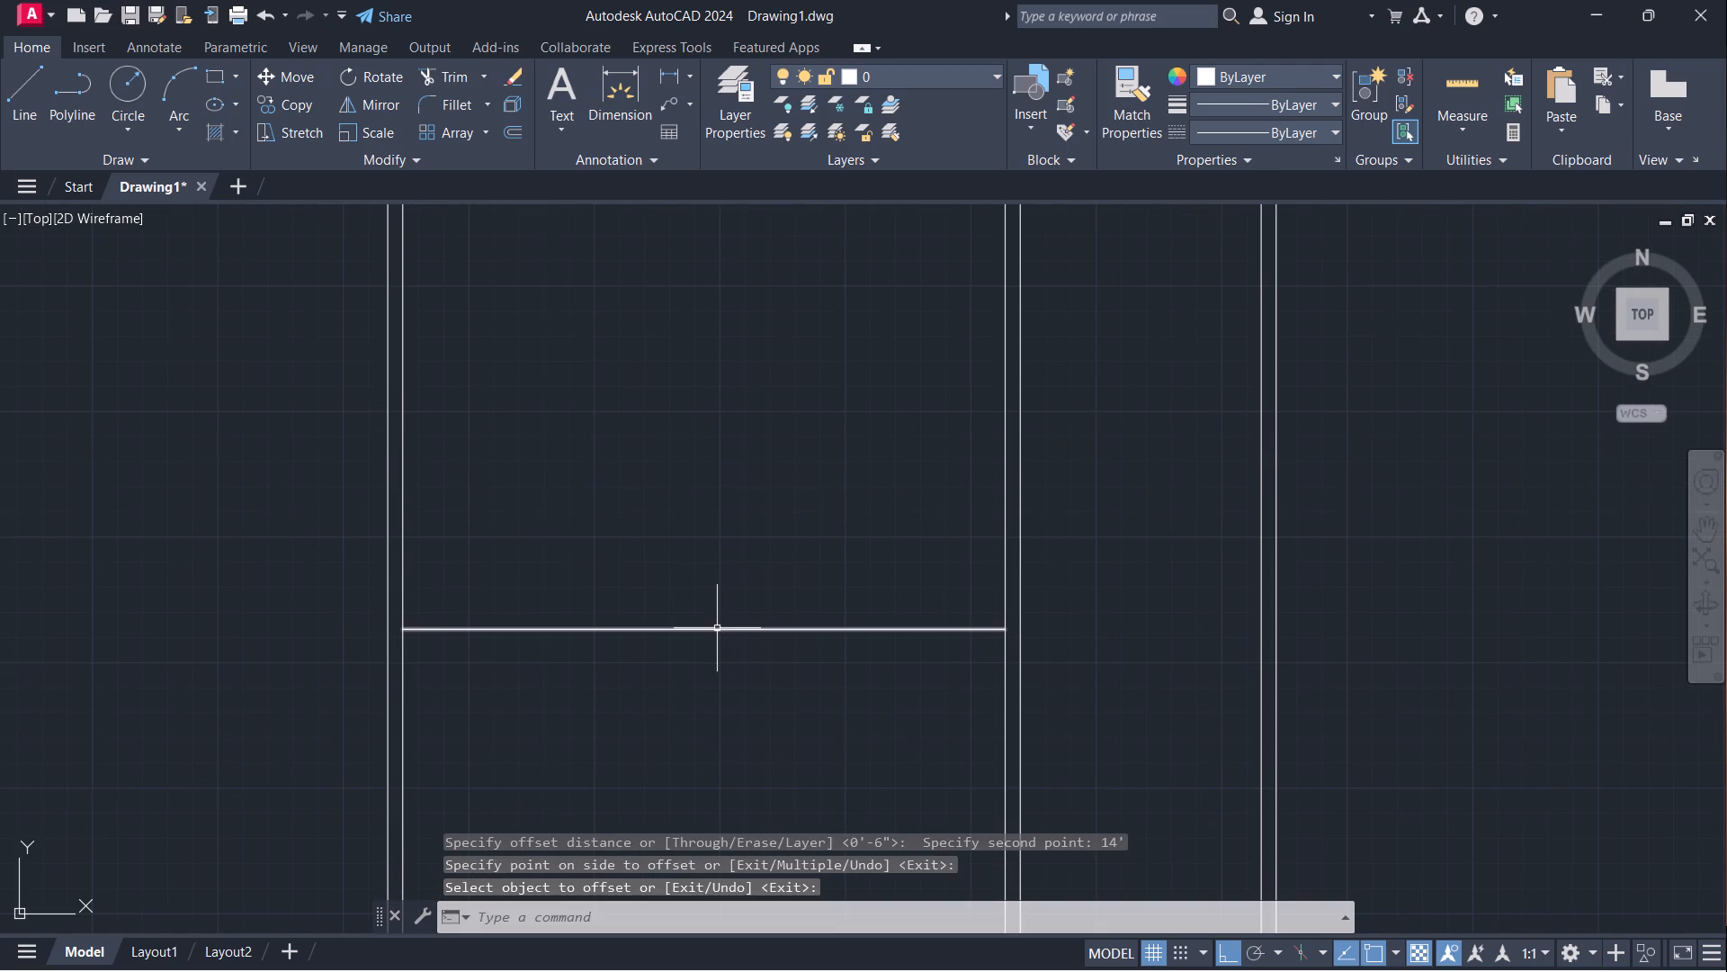
Offset the new horizontal line in the left room 4.5" upward to form the cross partition, and finish offsetting.
{"action": "left_click", "coordinate": [717, 628]}
{"action": "key", "text": "space"}
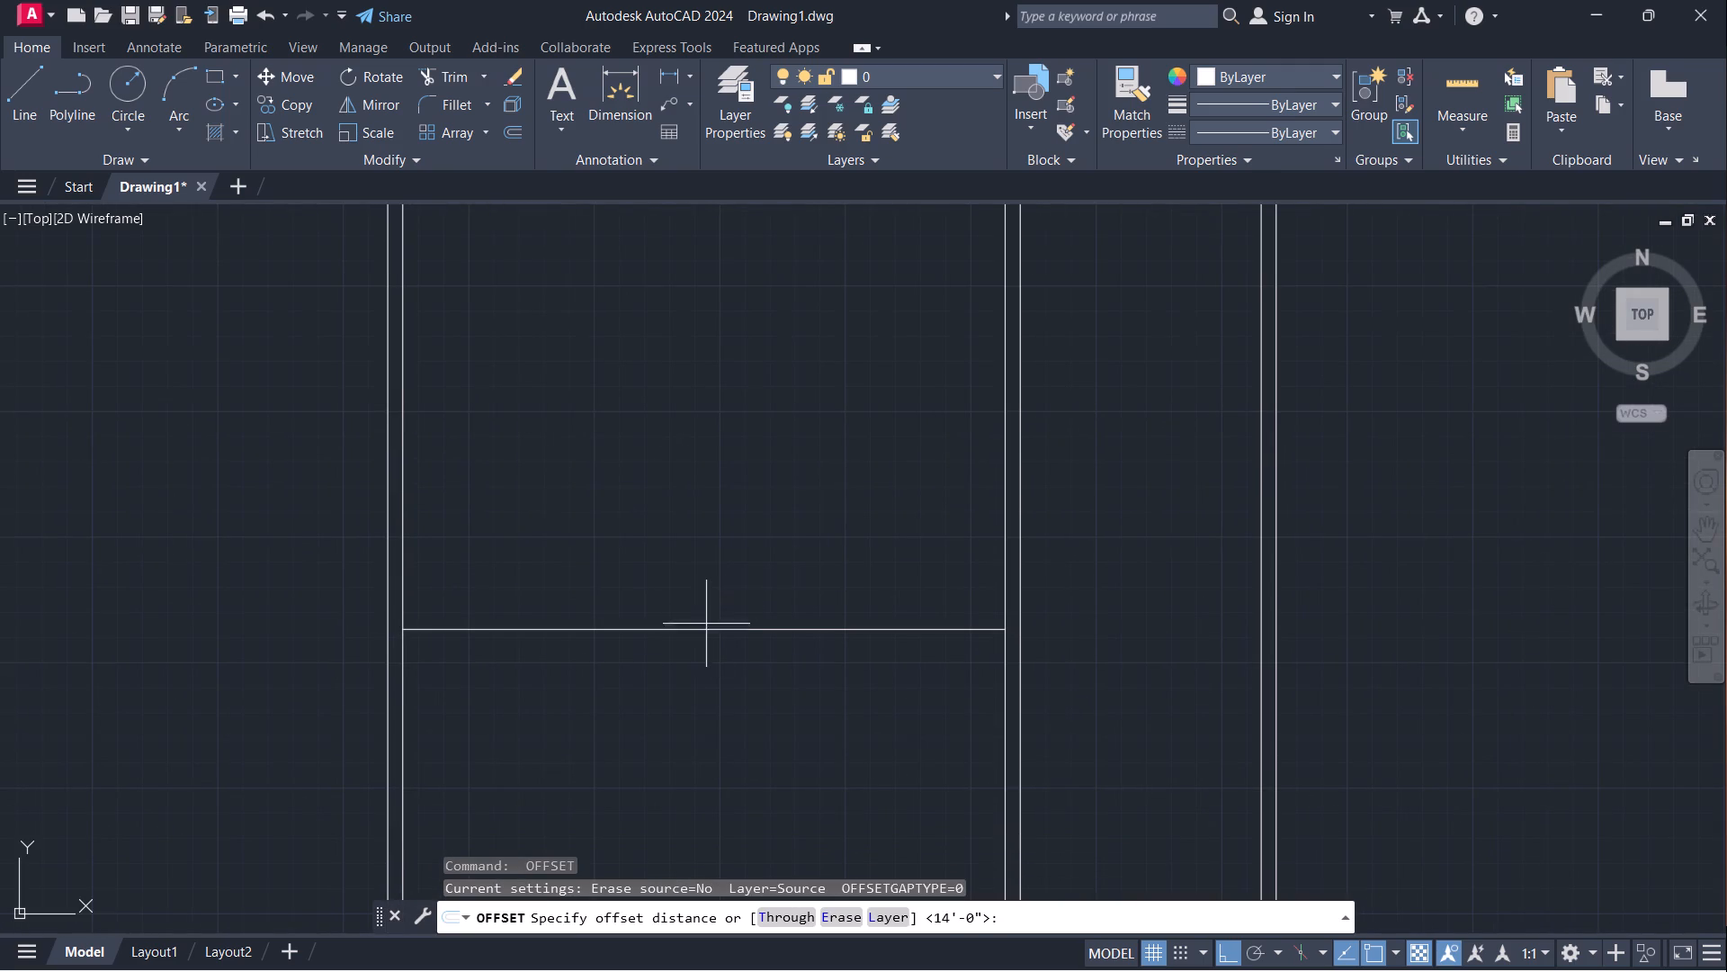
{"action": "left_click", "coordinate": [704, 626]}
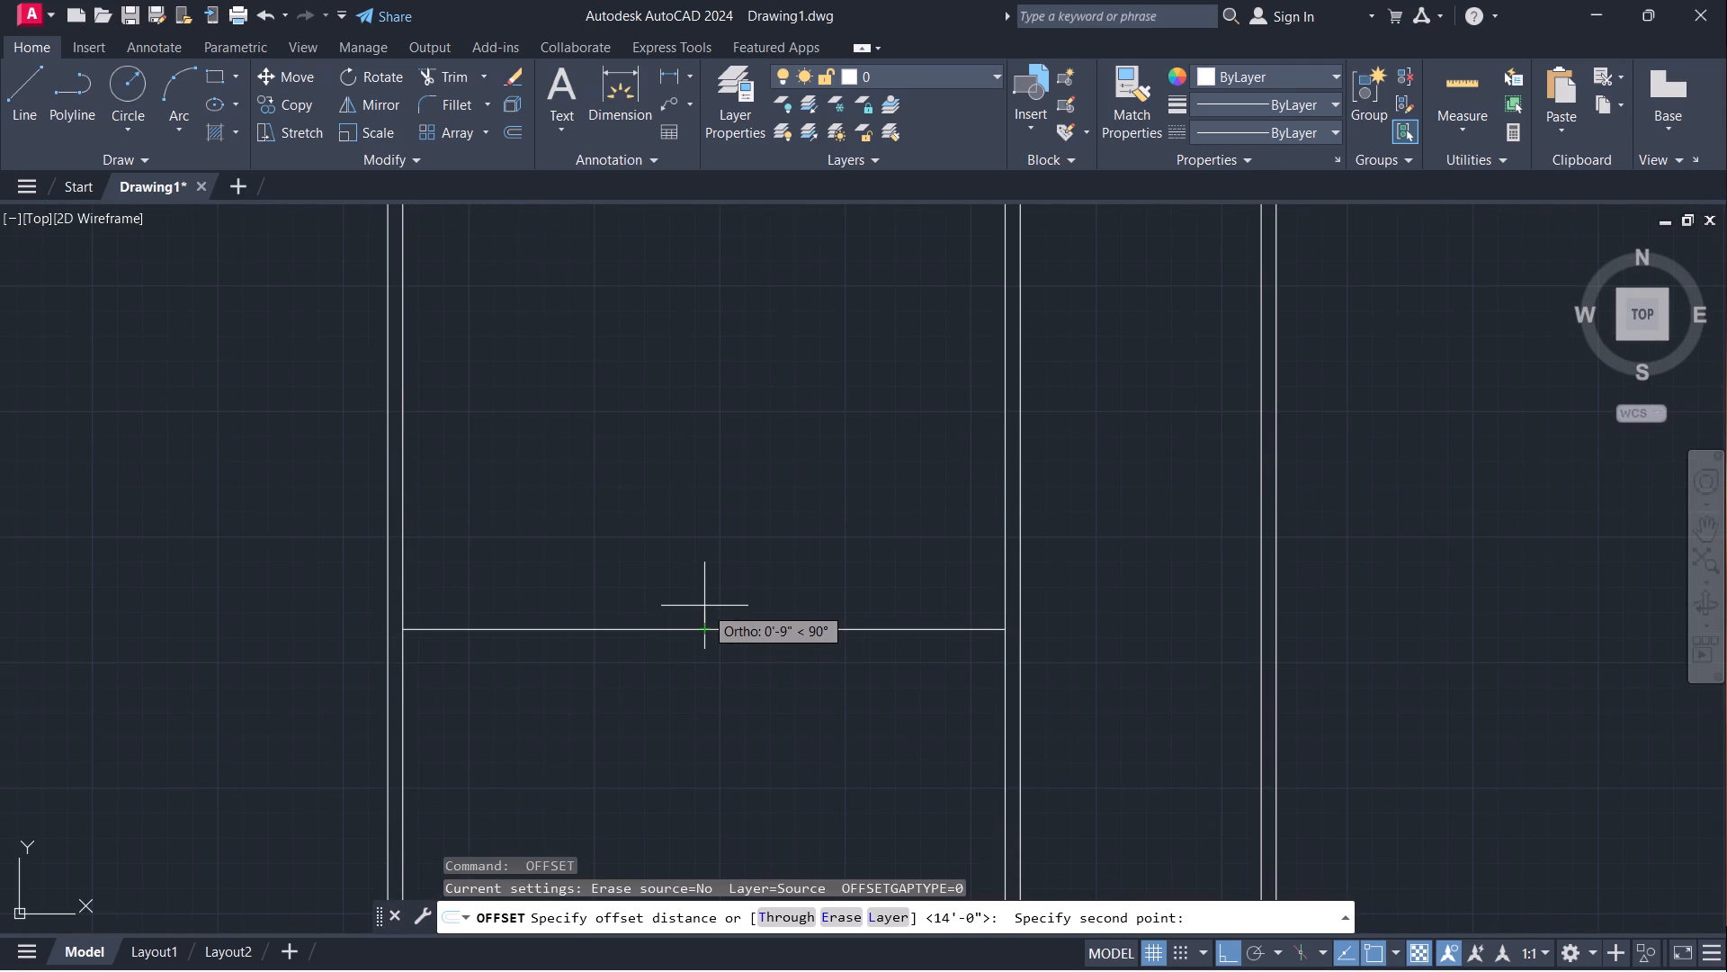
{"action": "type", "text": "4.5"}
{"action": "key", "text": "shift+quotedbl"}
{"action": "key", "text": "Return"}
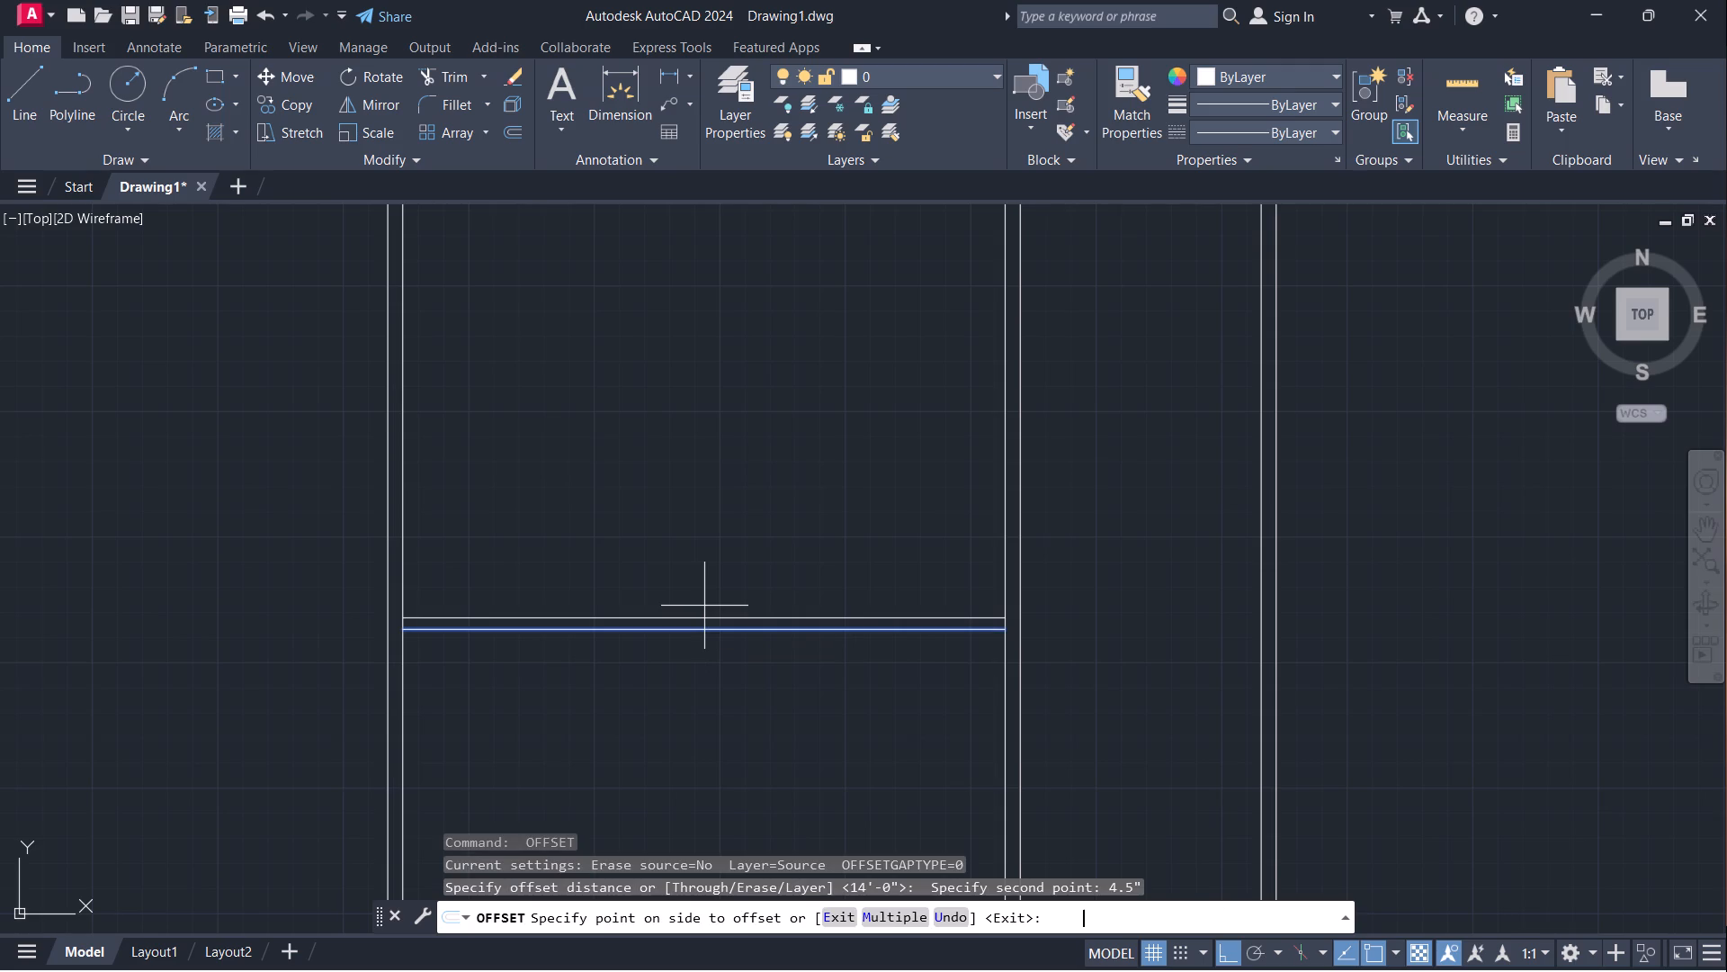
{"action": "left_click", "coordinate": [710, 583]}
{"action": "key", "text": "space"}
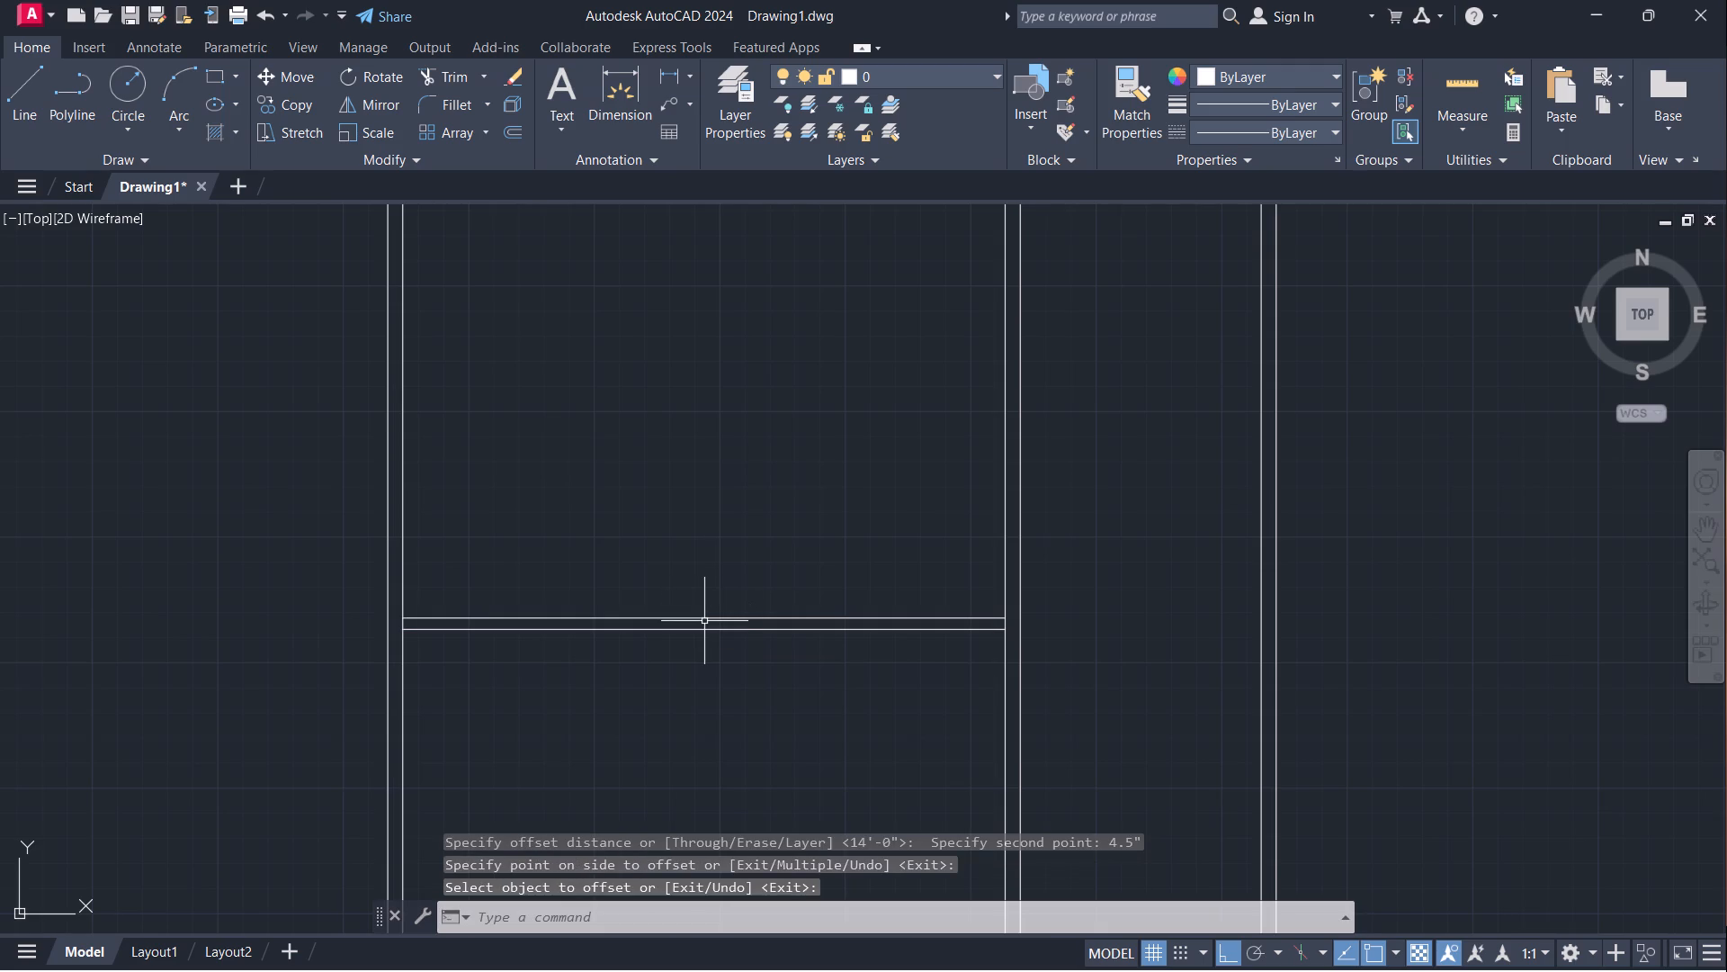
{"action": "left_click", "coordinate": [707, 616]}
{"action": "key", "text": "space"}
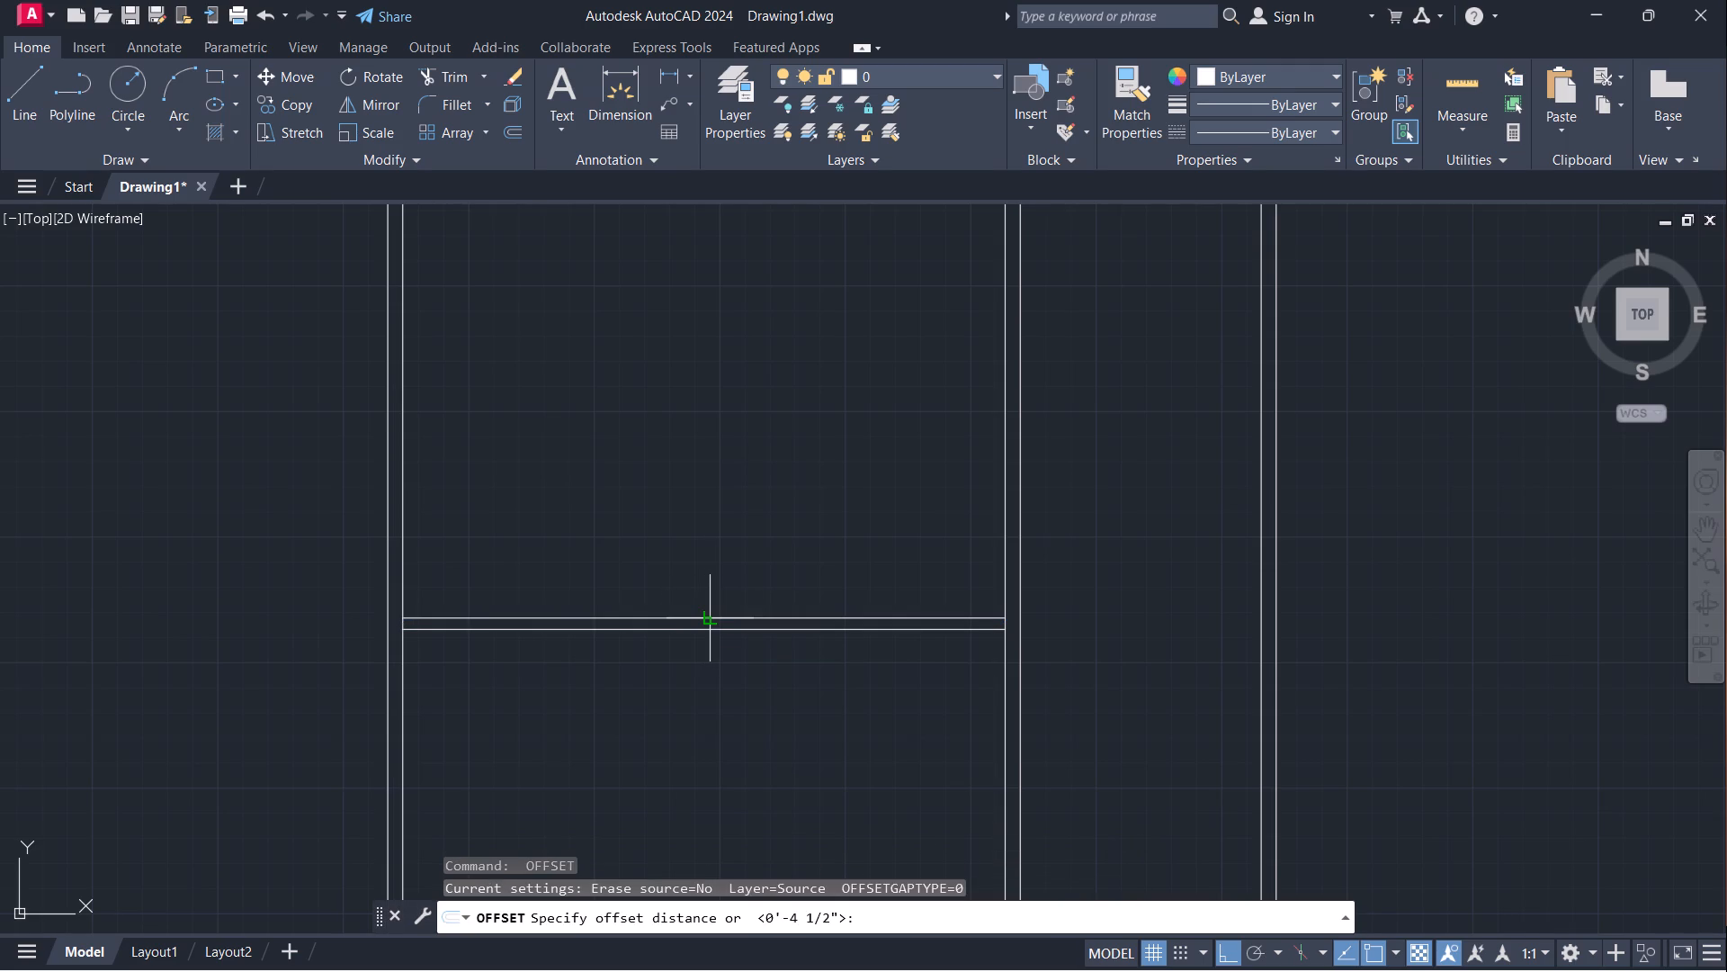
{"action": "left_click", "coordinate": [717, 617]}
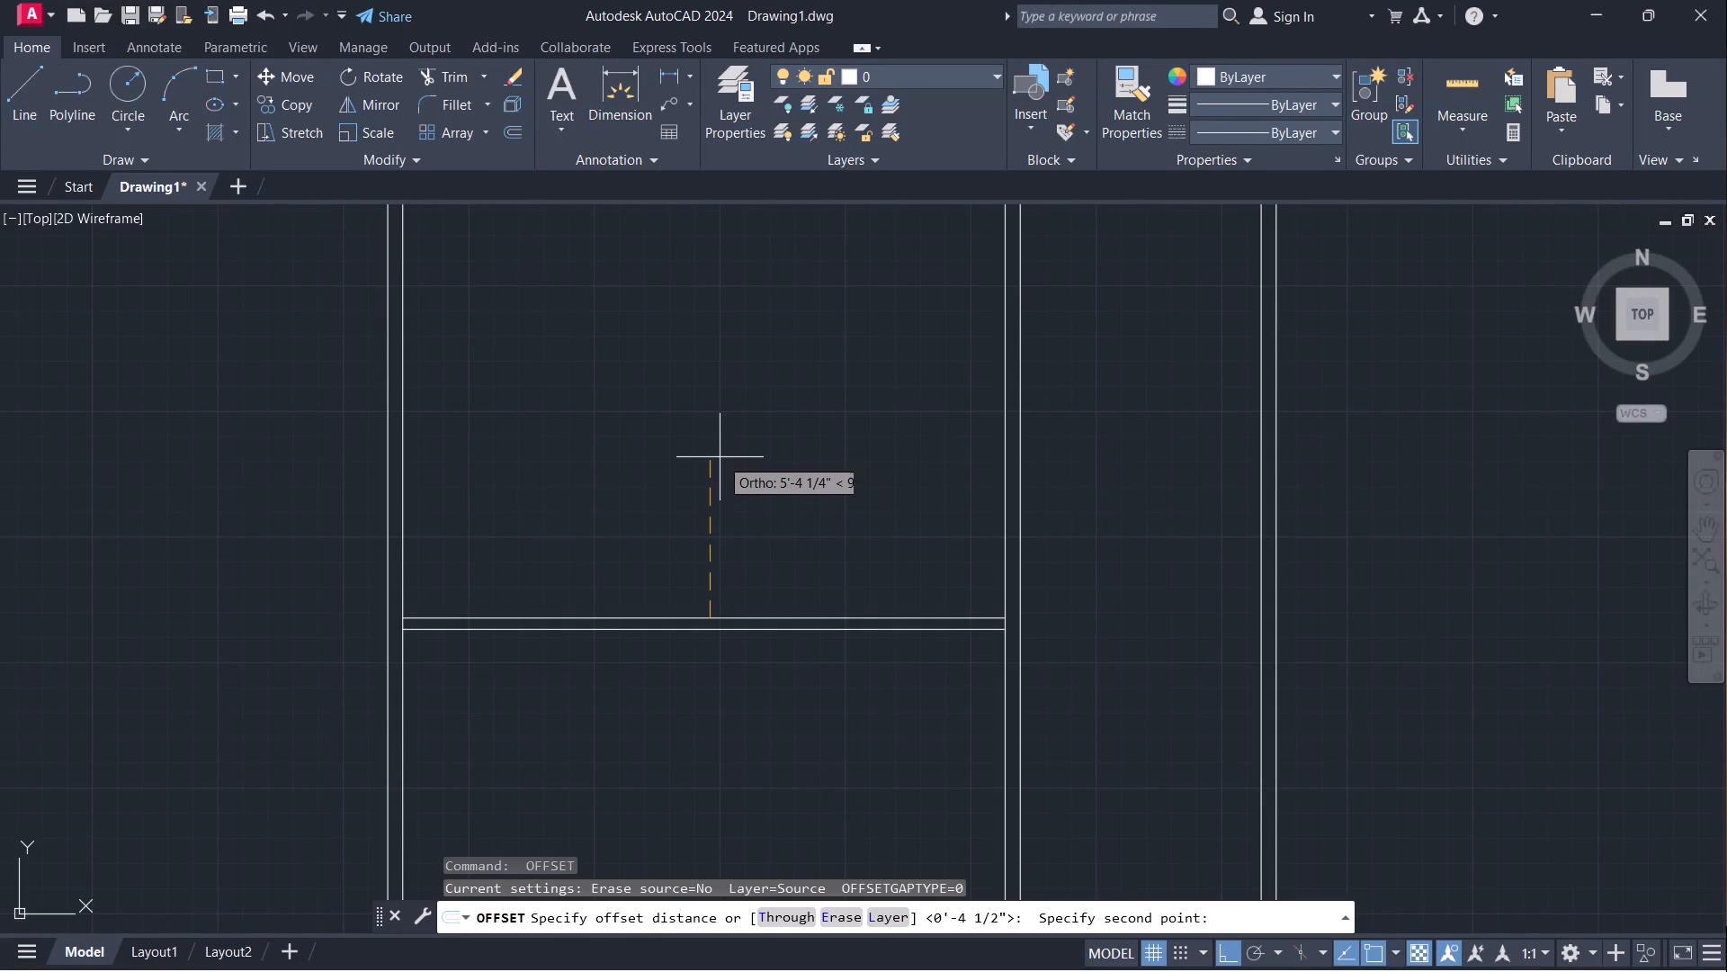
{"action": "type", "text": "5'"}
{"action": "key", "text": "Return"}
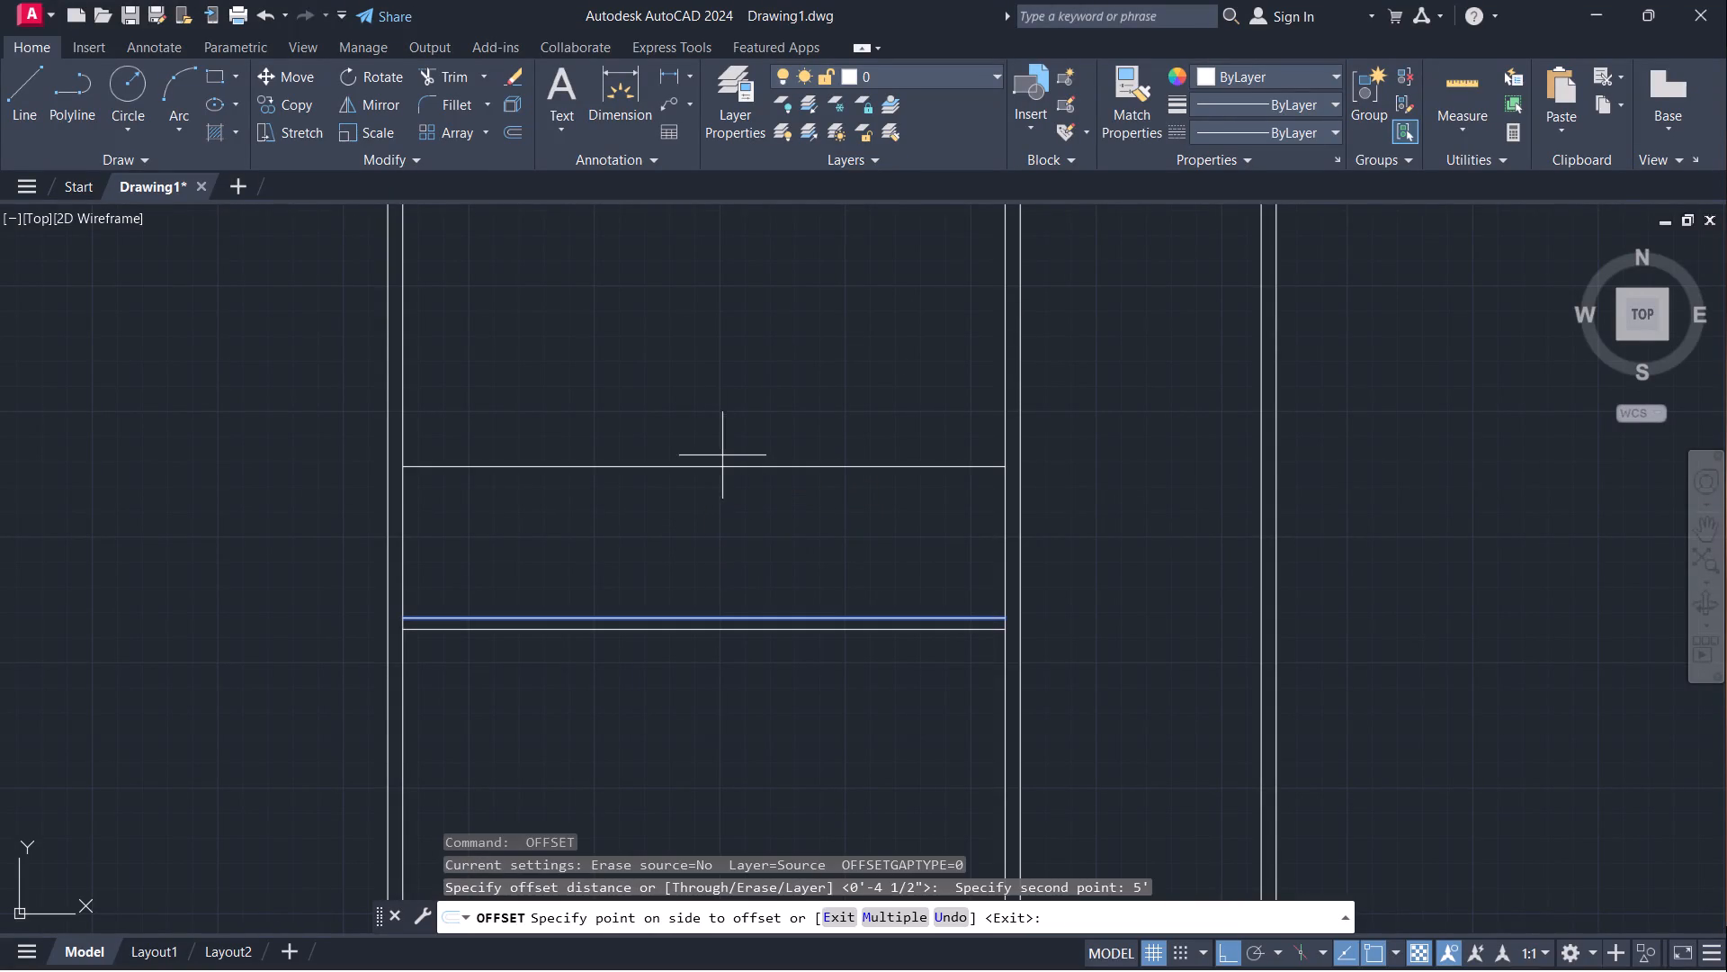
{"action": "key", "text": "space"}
Offset the upper line of the left room's cross partition 5' upward and finish offsetting.
{"action": "key", "text": "space"}
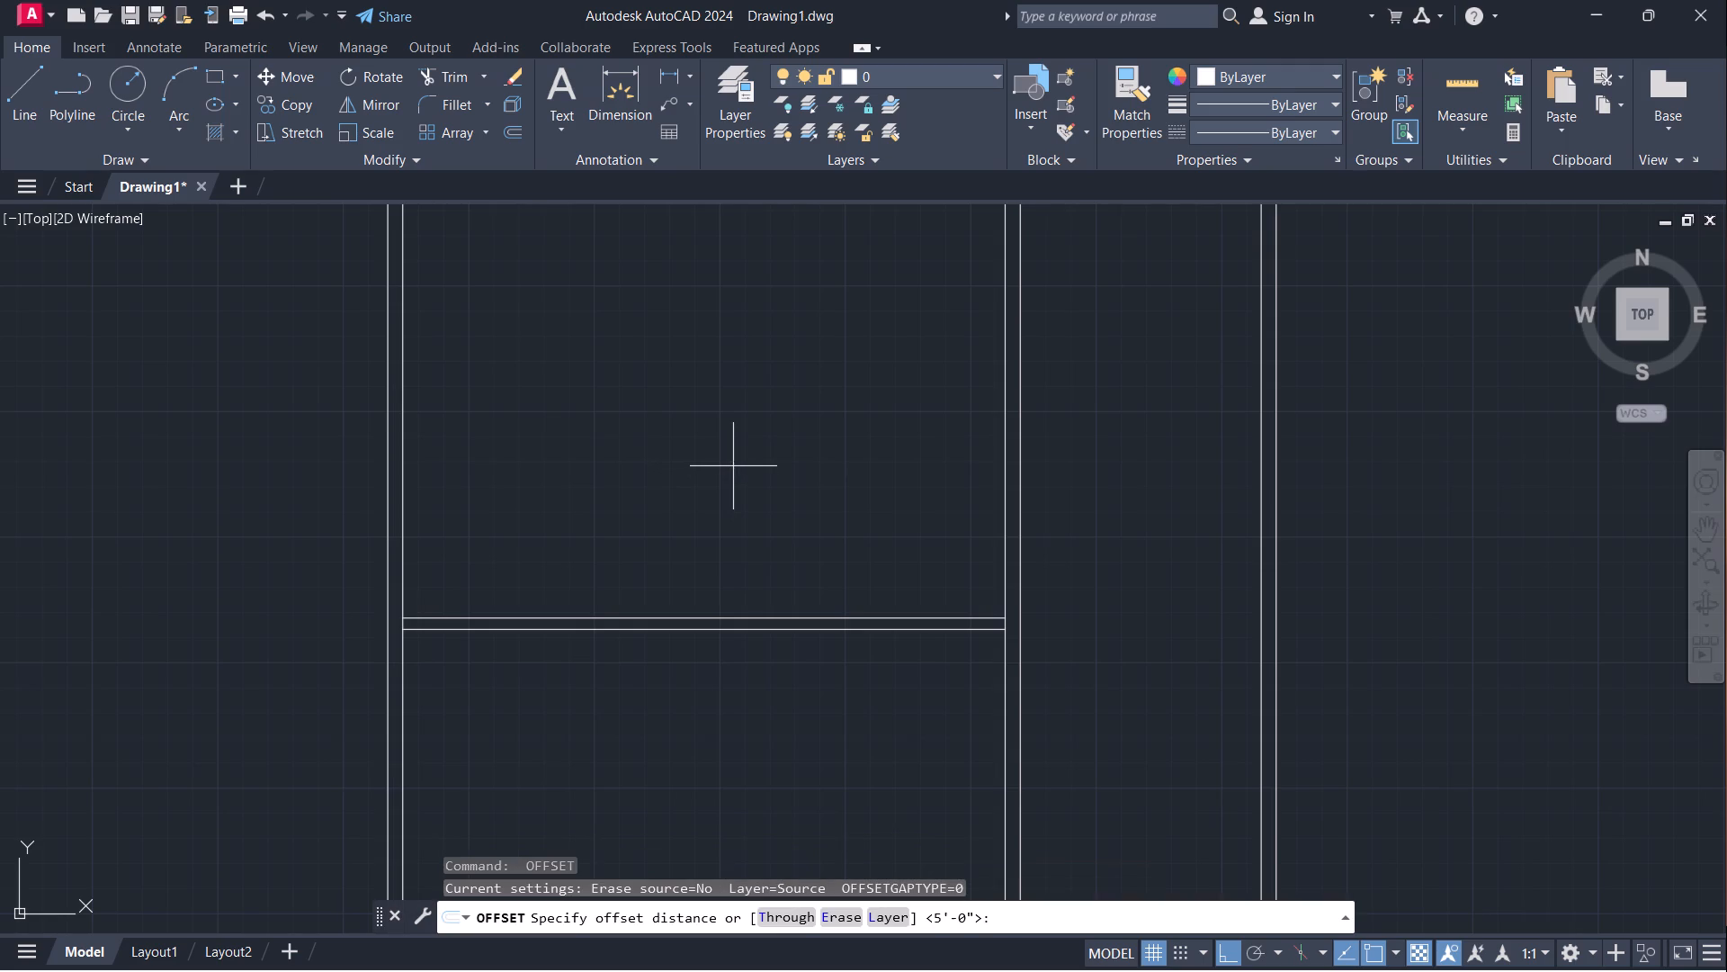
{"action": "left_click", "coordinate": [711, 613]}
{"action": "type", "text": "5'"}
{"action": "key", "text": "Return"}
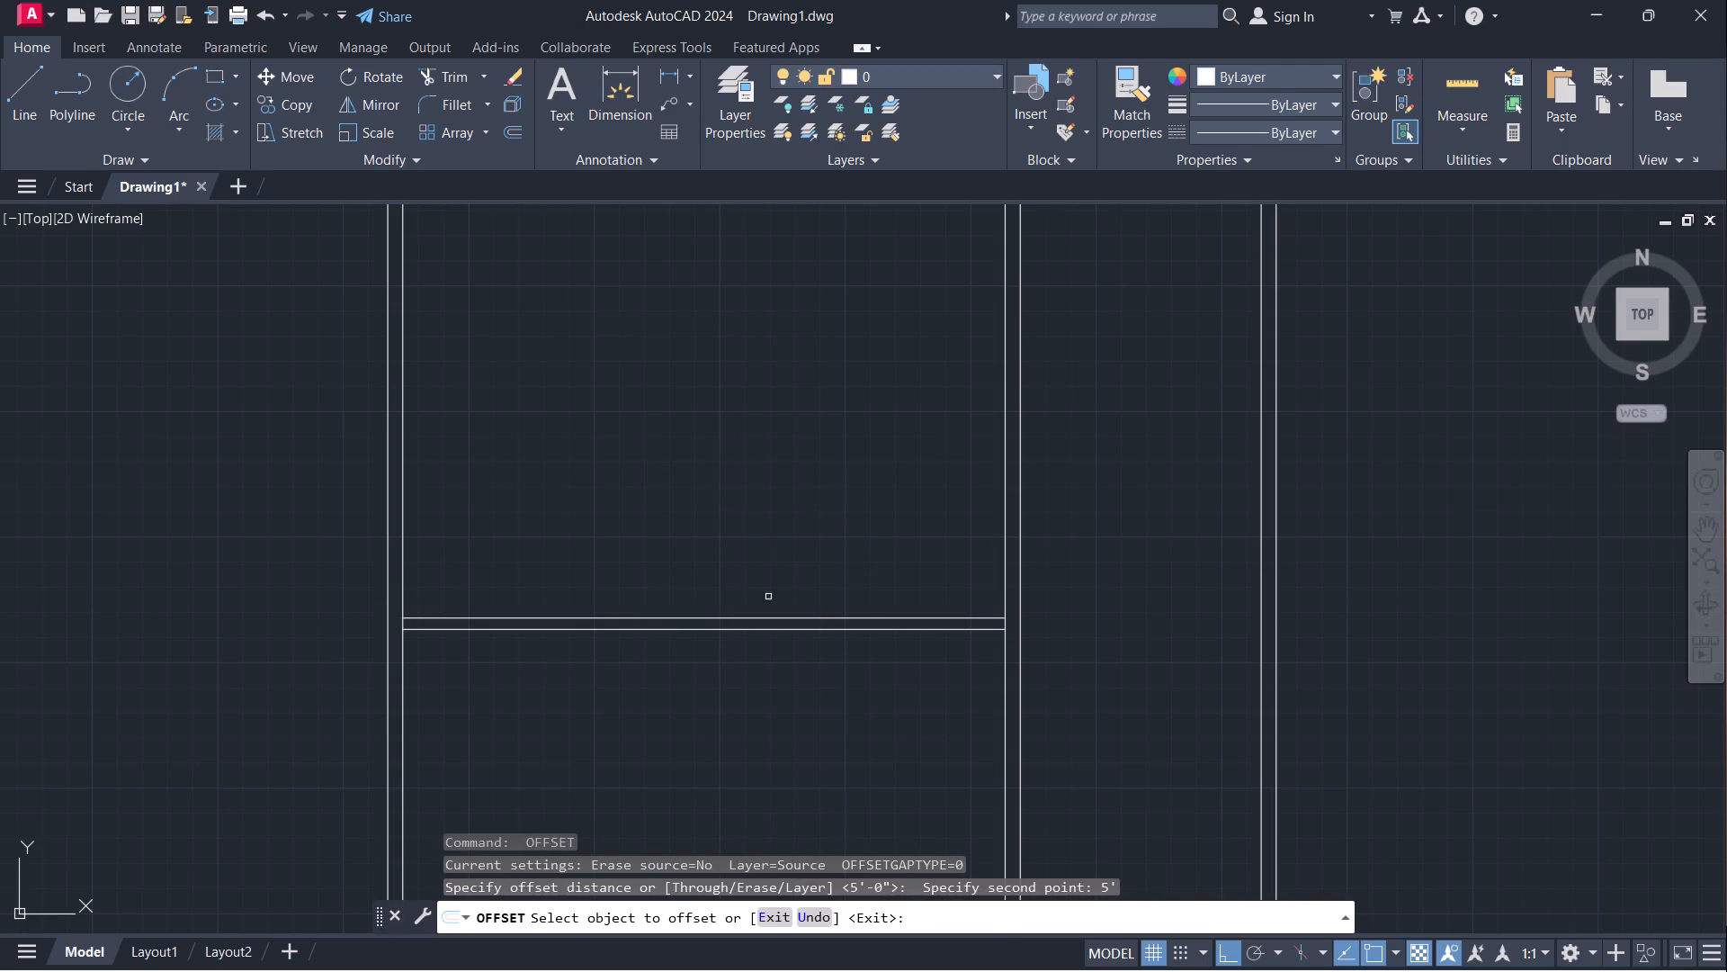
{"action": "left_click", "coordinate": [768, 615]}
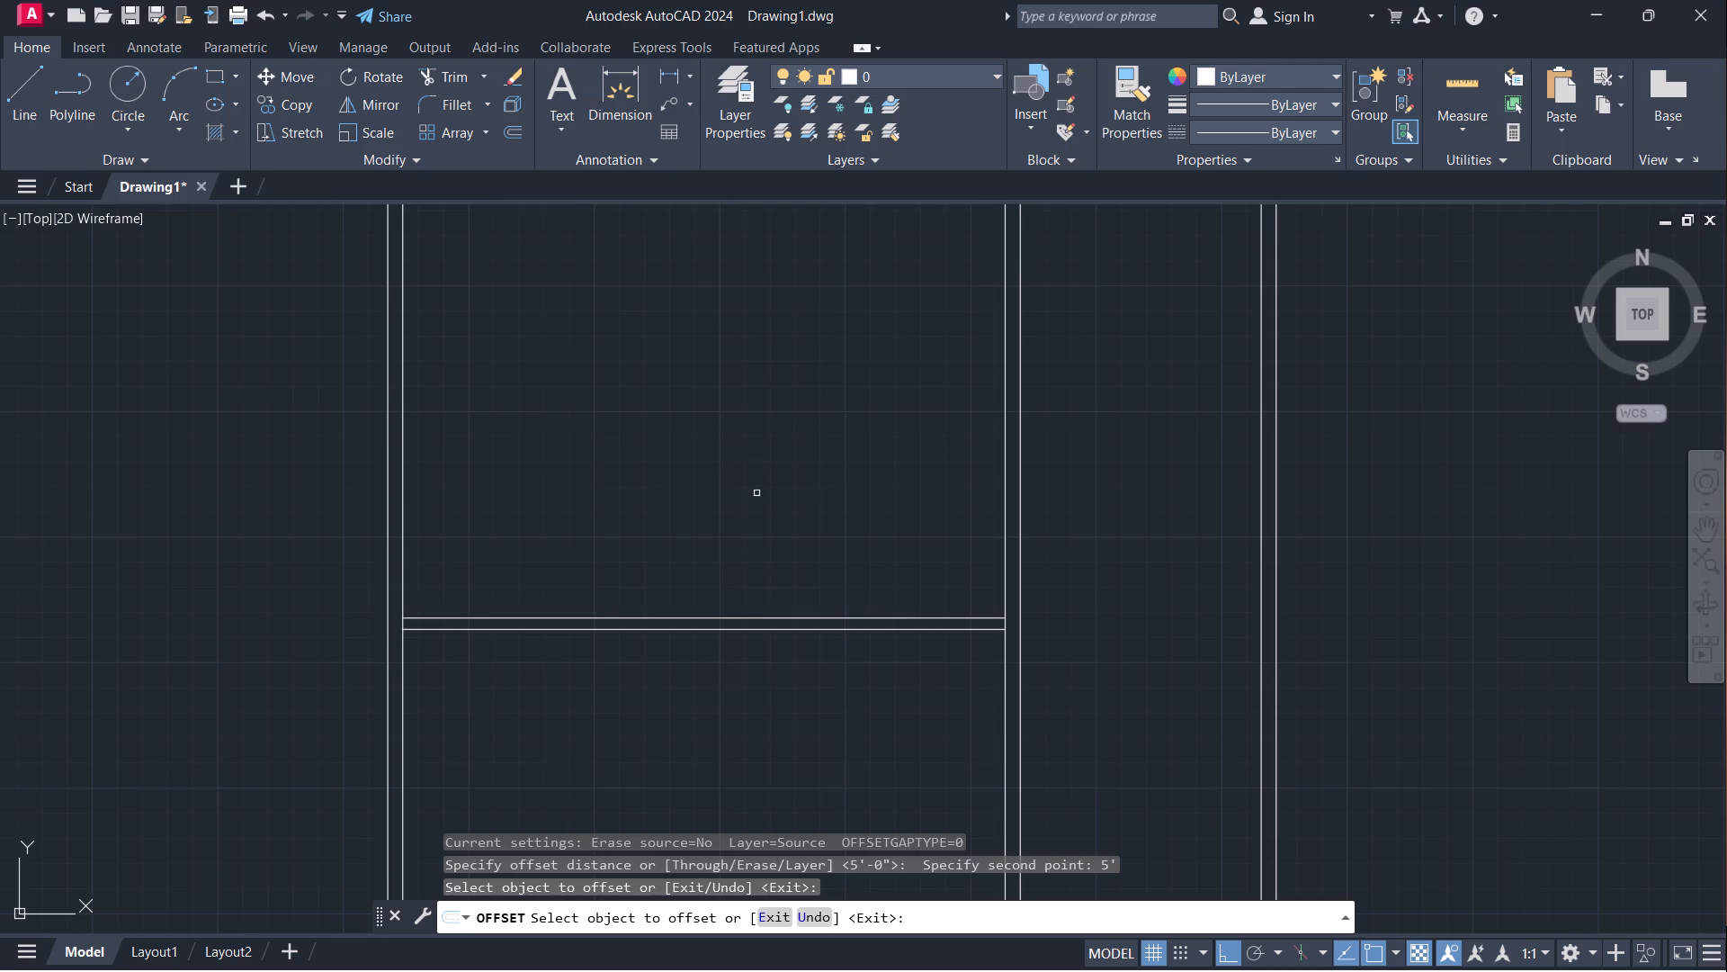
{"action": "left_click", "coordinate": [721, 618]}
{"action": "left_click", "coordinate": [760, 418]}
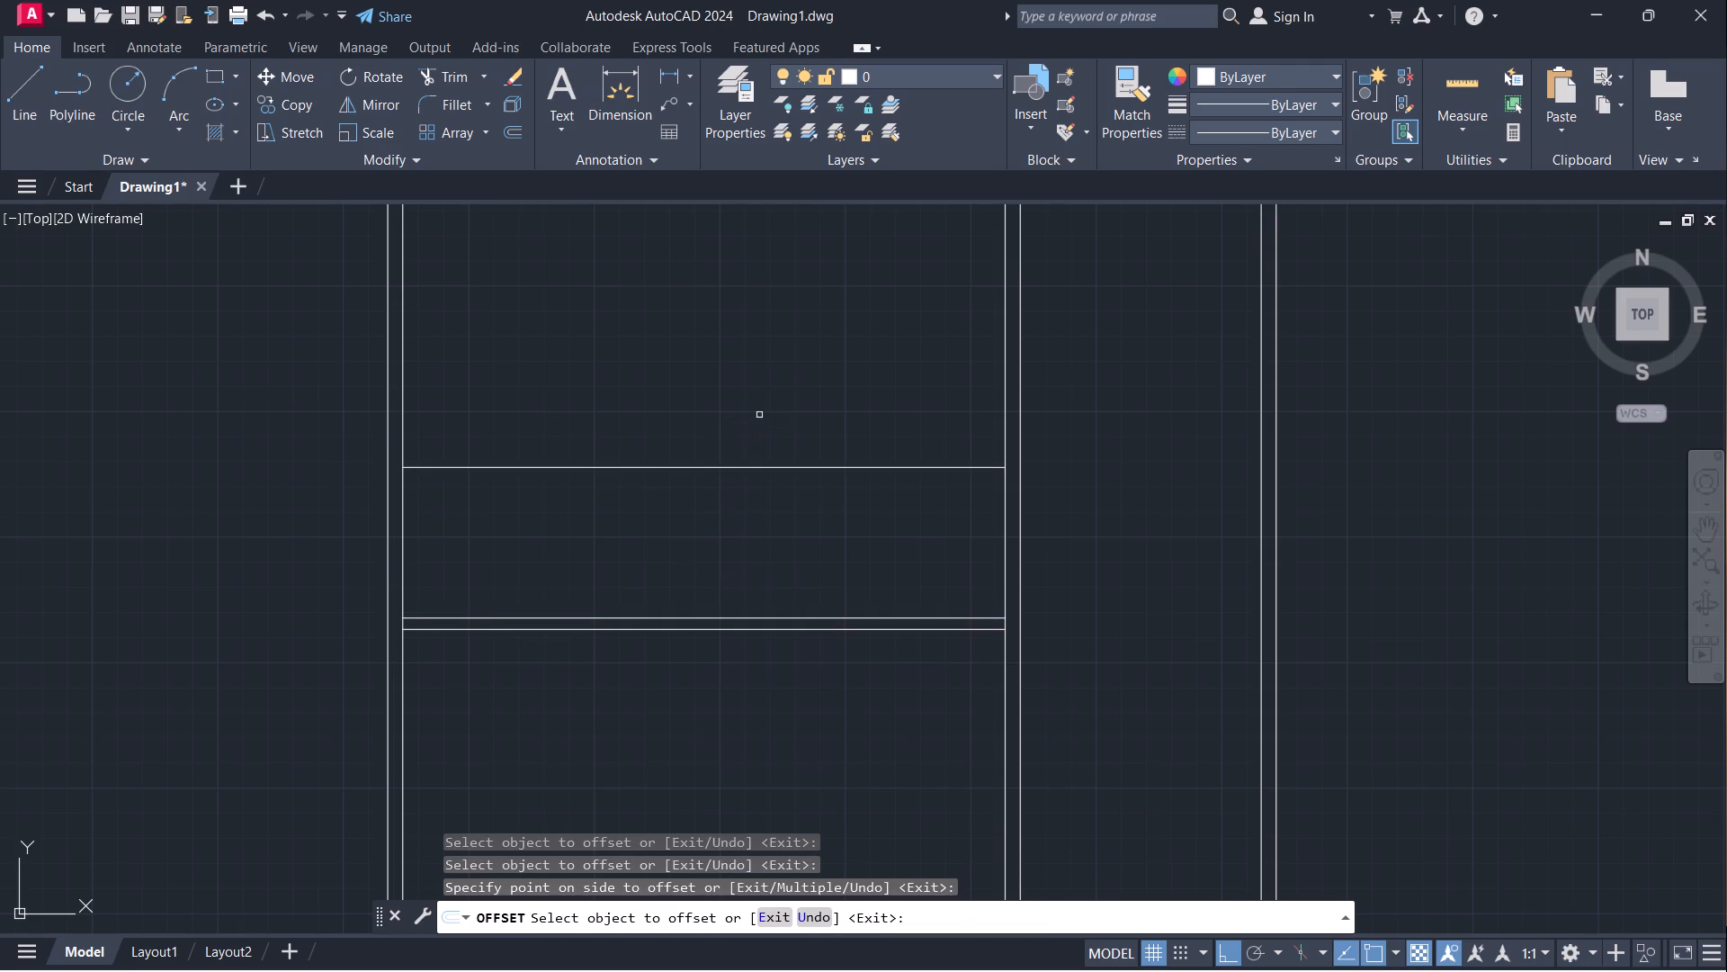
{"action": "scroll", "coordinate": [743, 376], "scroll_direction": "up", "scroll_amount": 1}
{"action": "key", "text": "space"}
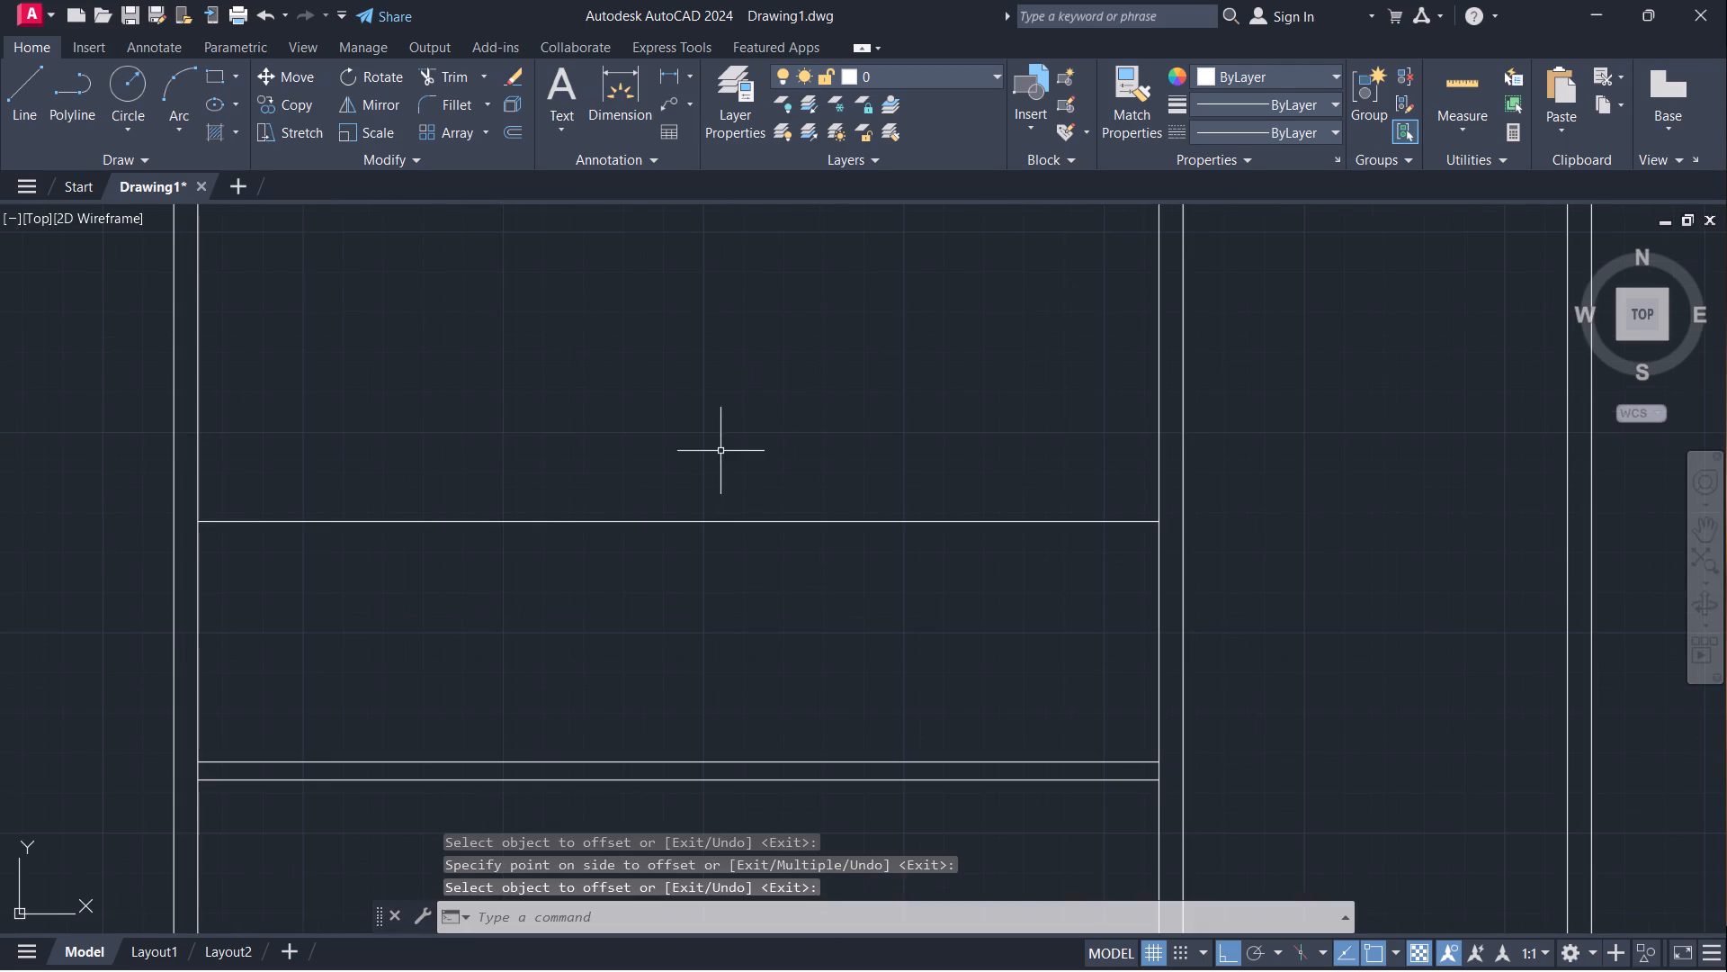
Offset the new horizontal line in the left room 4.5" upward to form a second cross partition.
{"action": "left_click", "coordinate": [680, 521]}
{"action": "key", "text": "space"}
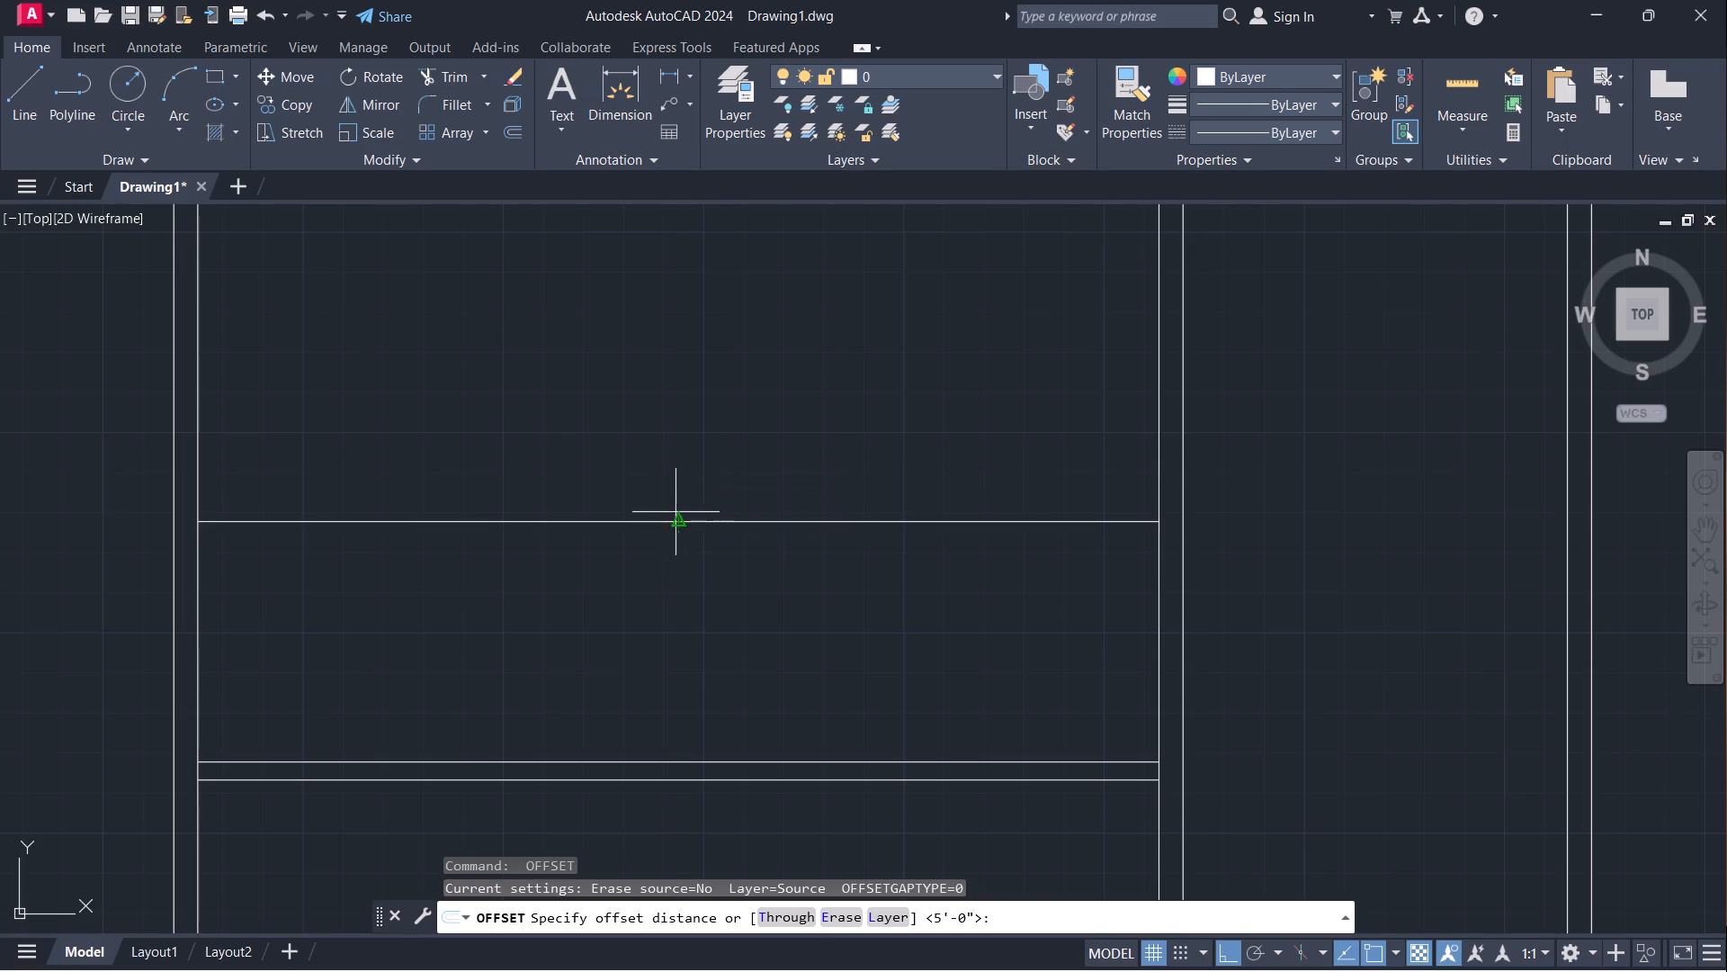
{"action": "left_click", "coordinate": [679, 522]}
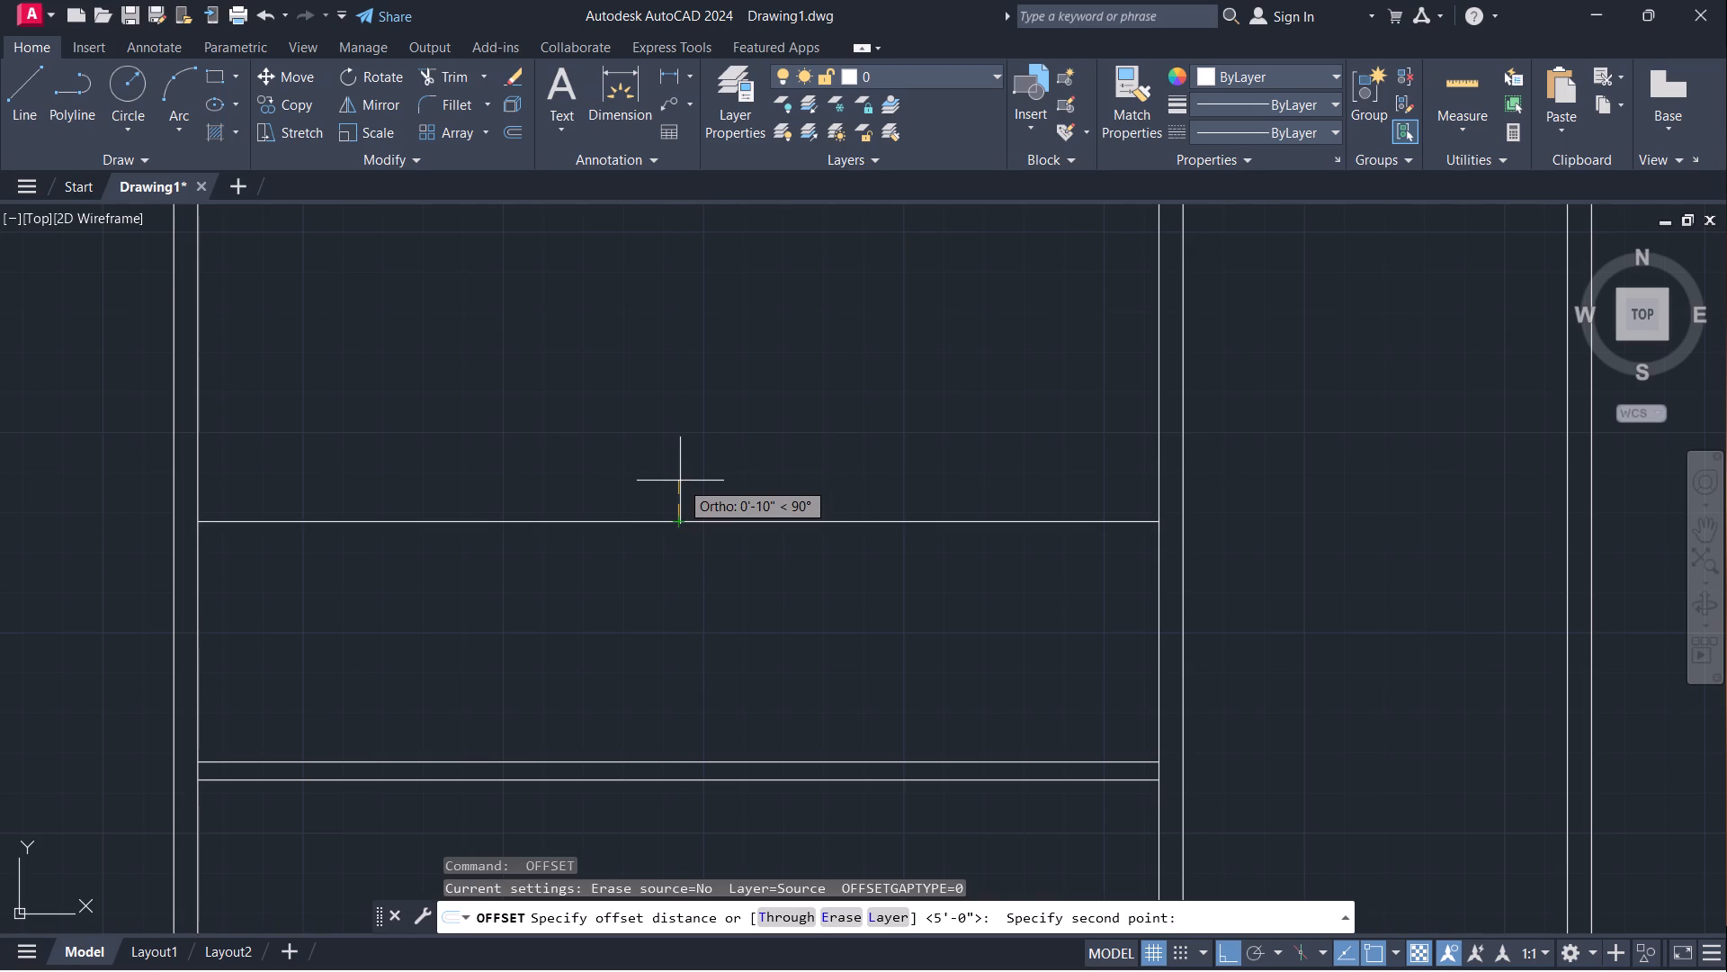
{"action": "type", "text": "4.5"}
{"action": "key", "text": "shift+quotedbl"}
{"action": "key", "text": "Return"}
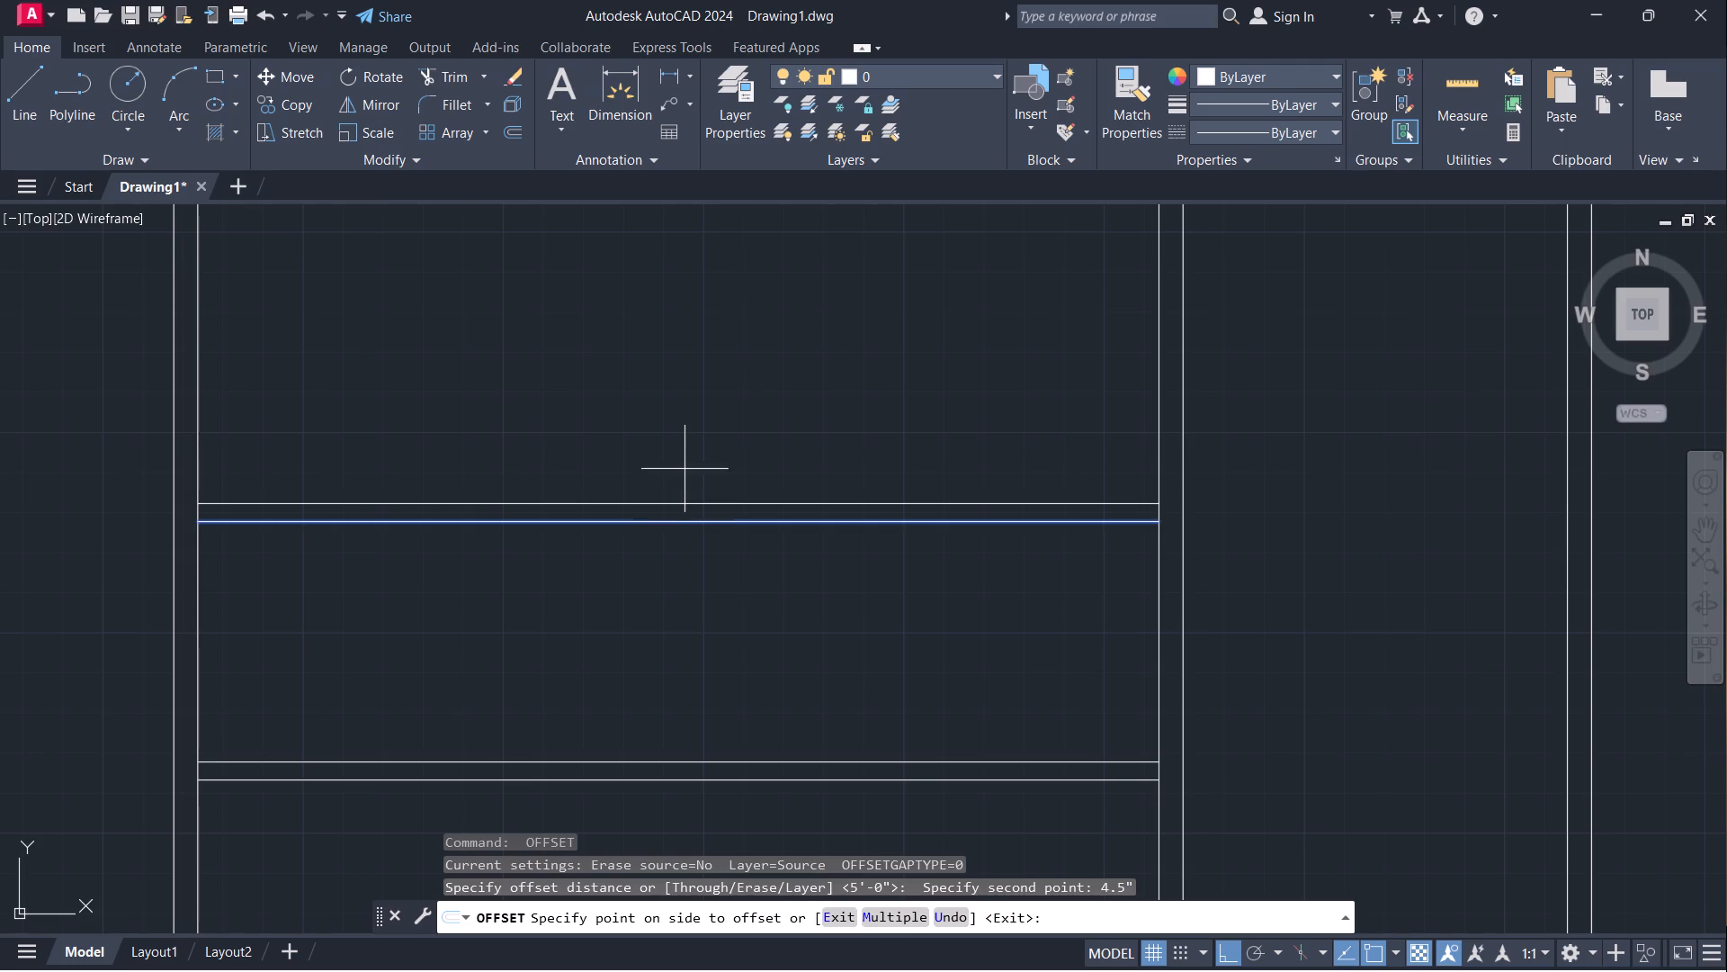
{"action": "left_click", "coordinate": [685, 468]}
Check the left room's clear width with a linear dimension between its inner bottom corners, without placing the dimension.
{"action": "scroll", "coordinate": [702, 458], "scroll_direction": "down", "scroll_amount": 1}
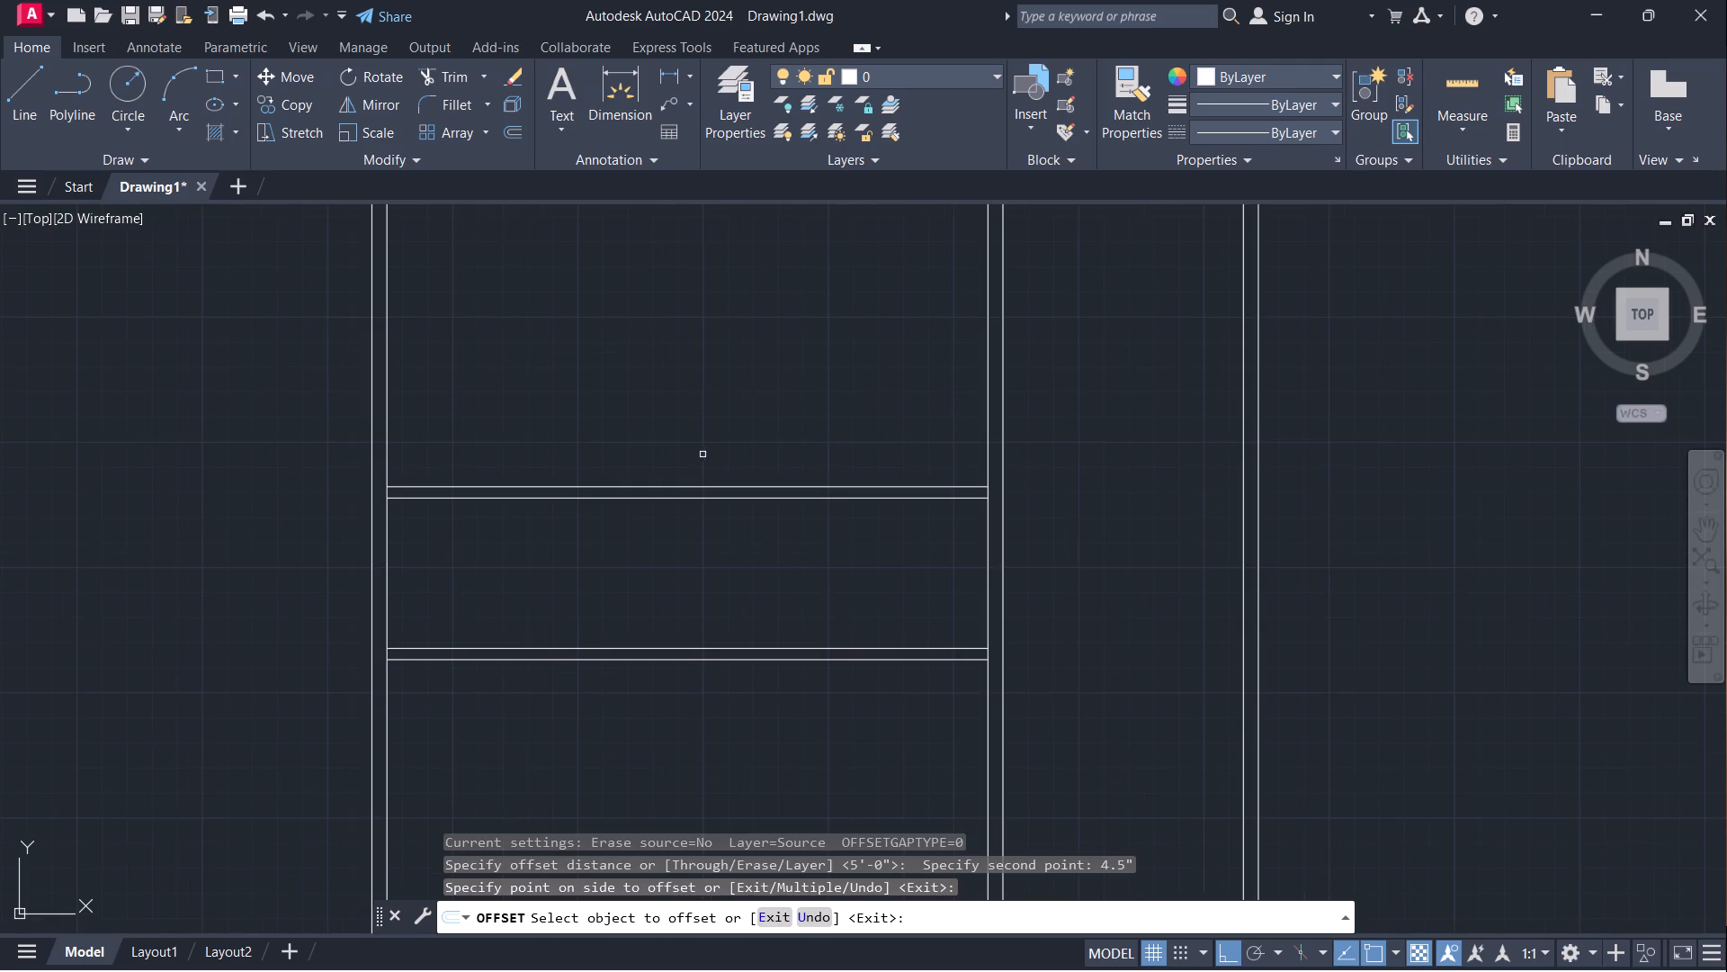
{"action": "middle_click_drag", "start_coordinate": [702, 454], "coordinate": [702, 629]}
{"action": "scroll", "coordinate": [726, 499], "scroll_direction": "down", "scroll_amount": 3}
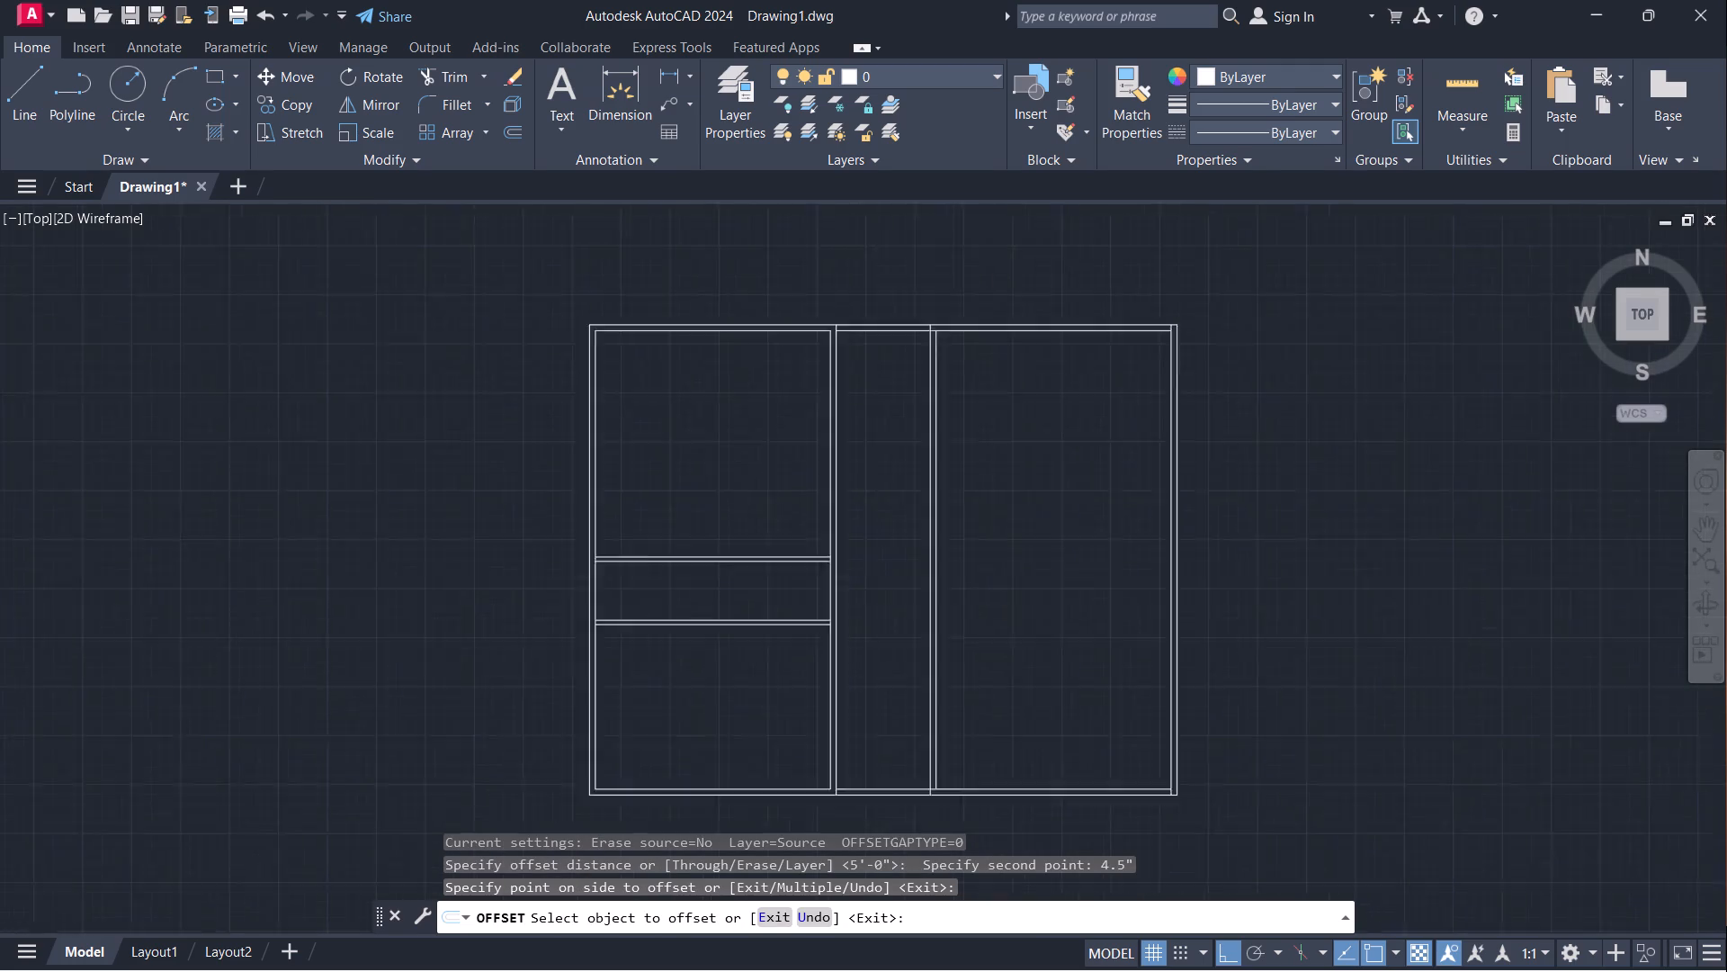
{"action": "scroll", "coordinate": [732, 472], "scroll_direction": "down", "scroll_amount": 1}
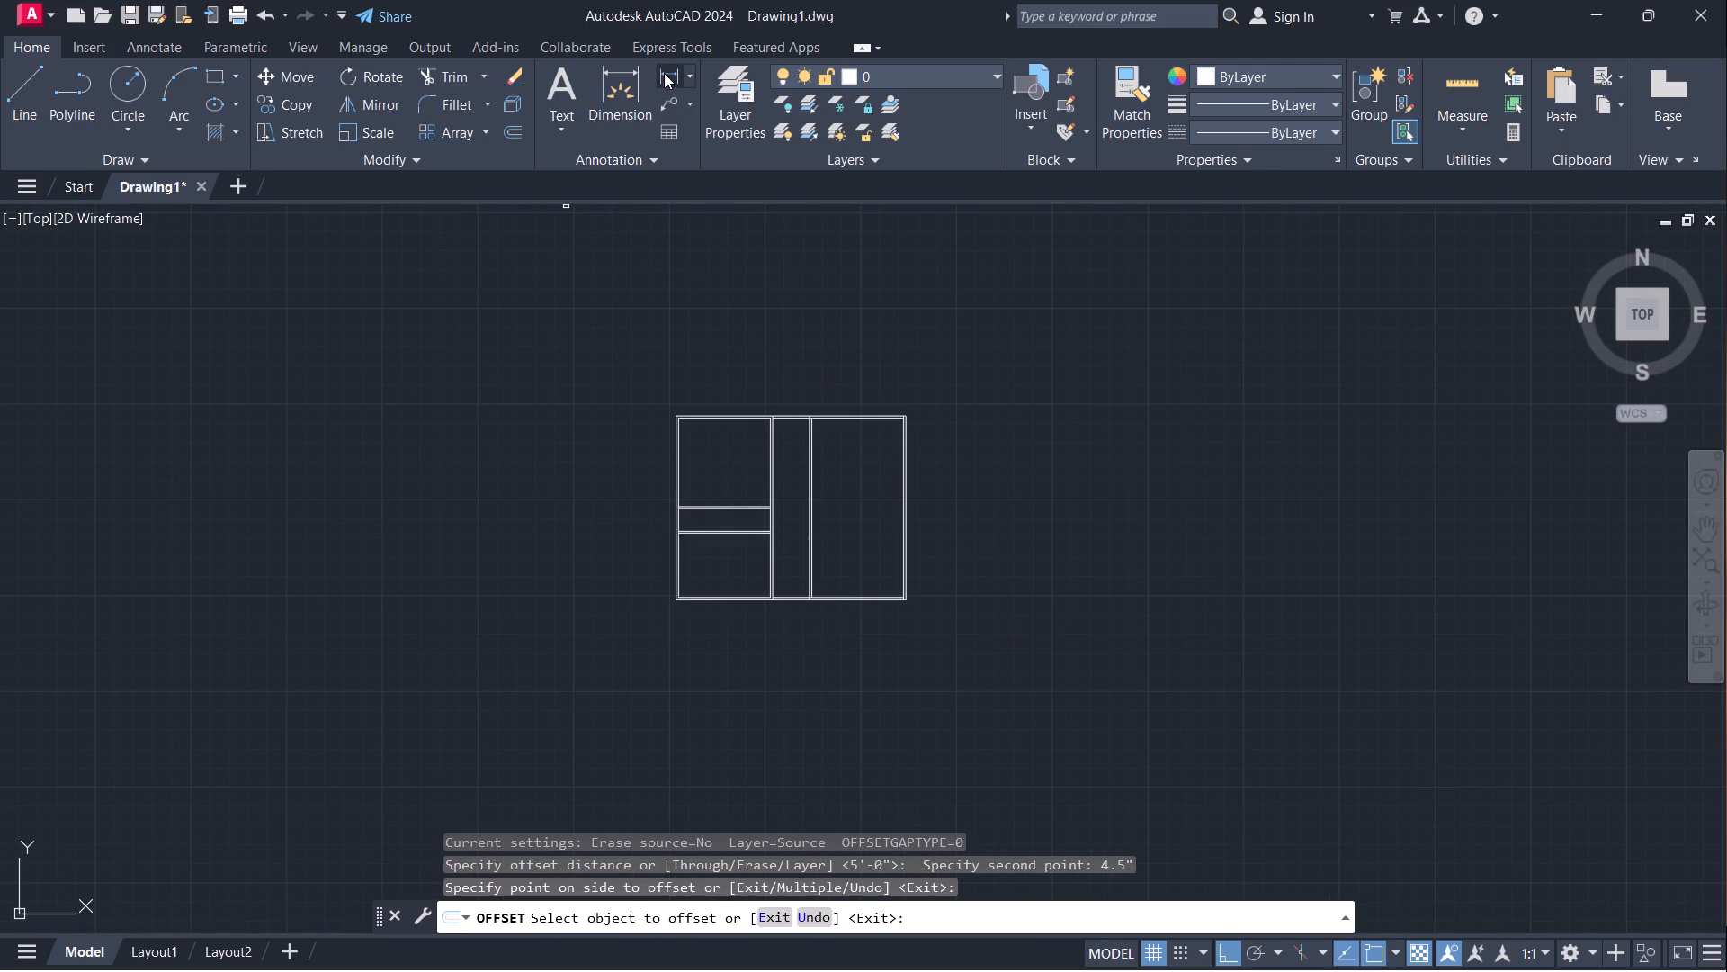
{"action": "left_click", "coordinate": [664, 73]}
{"action": "scroll", "coordinate": [787, 668], "scroll_direction": "up", "scroll_amount": 3}
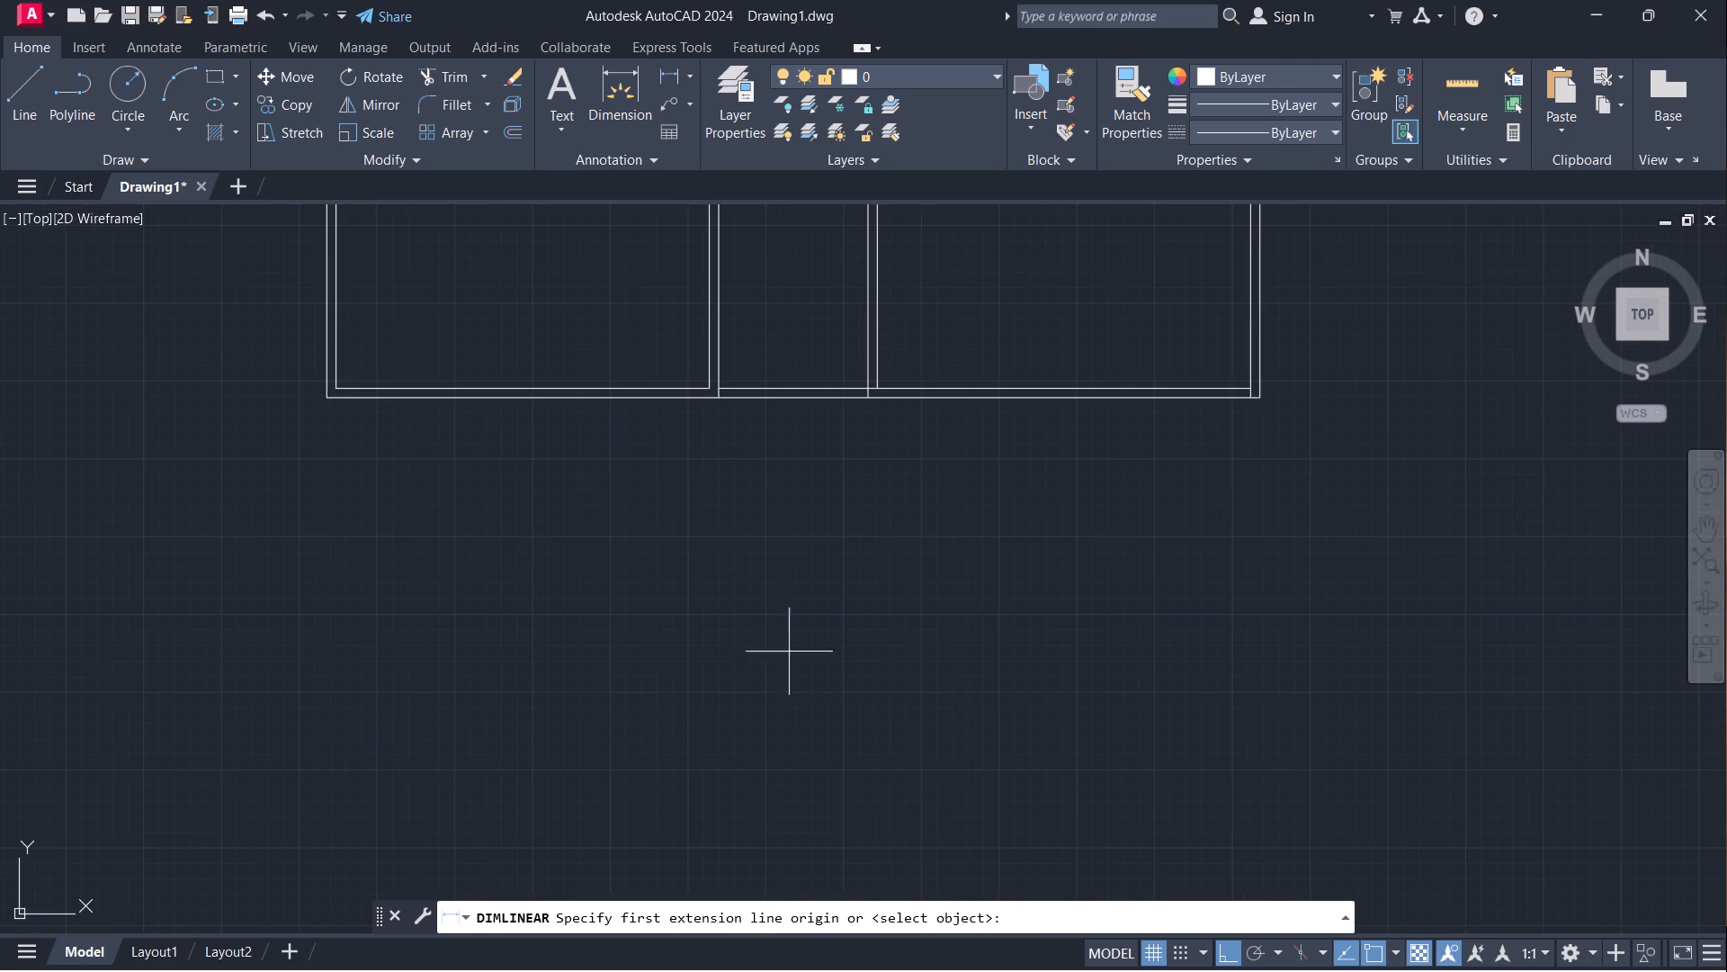
{"action": "left_click", "coordinate": [711, 383]}
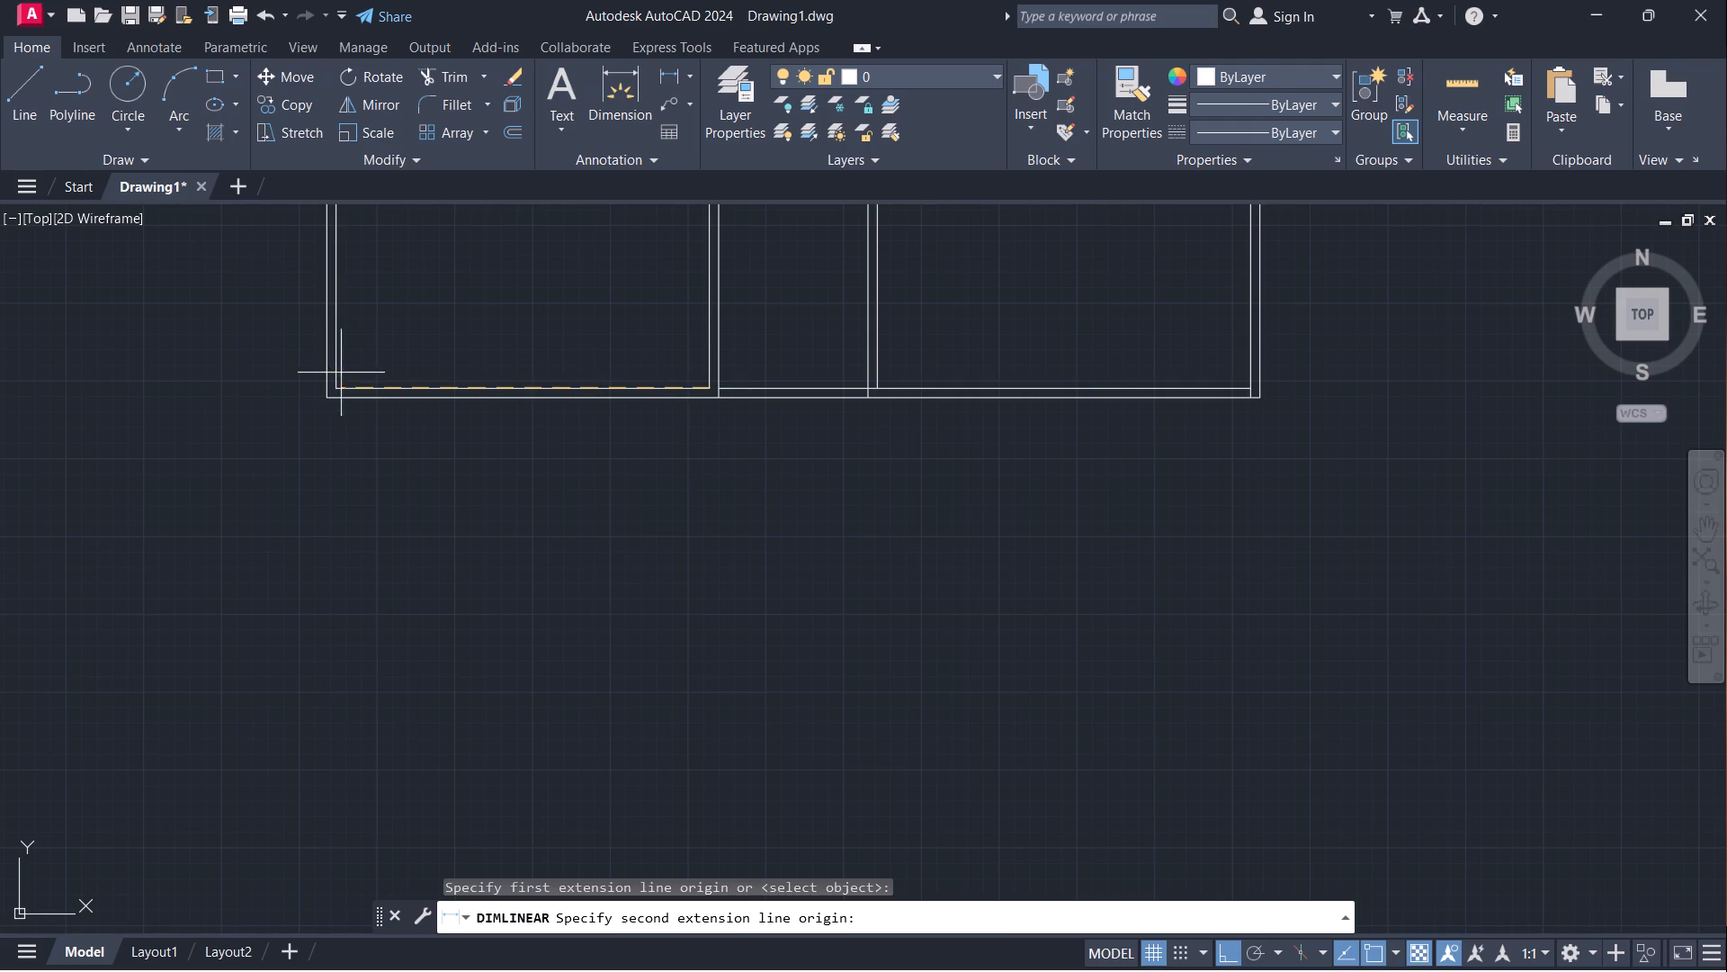
{"action": "left_click", "coordinate": [335, 383]}
{"action": "scroll", "coordinate": [449, 343], "scroll_direction": "up", "scroll_amount": 4}
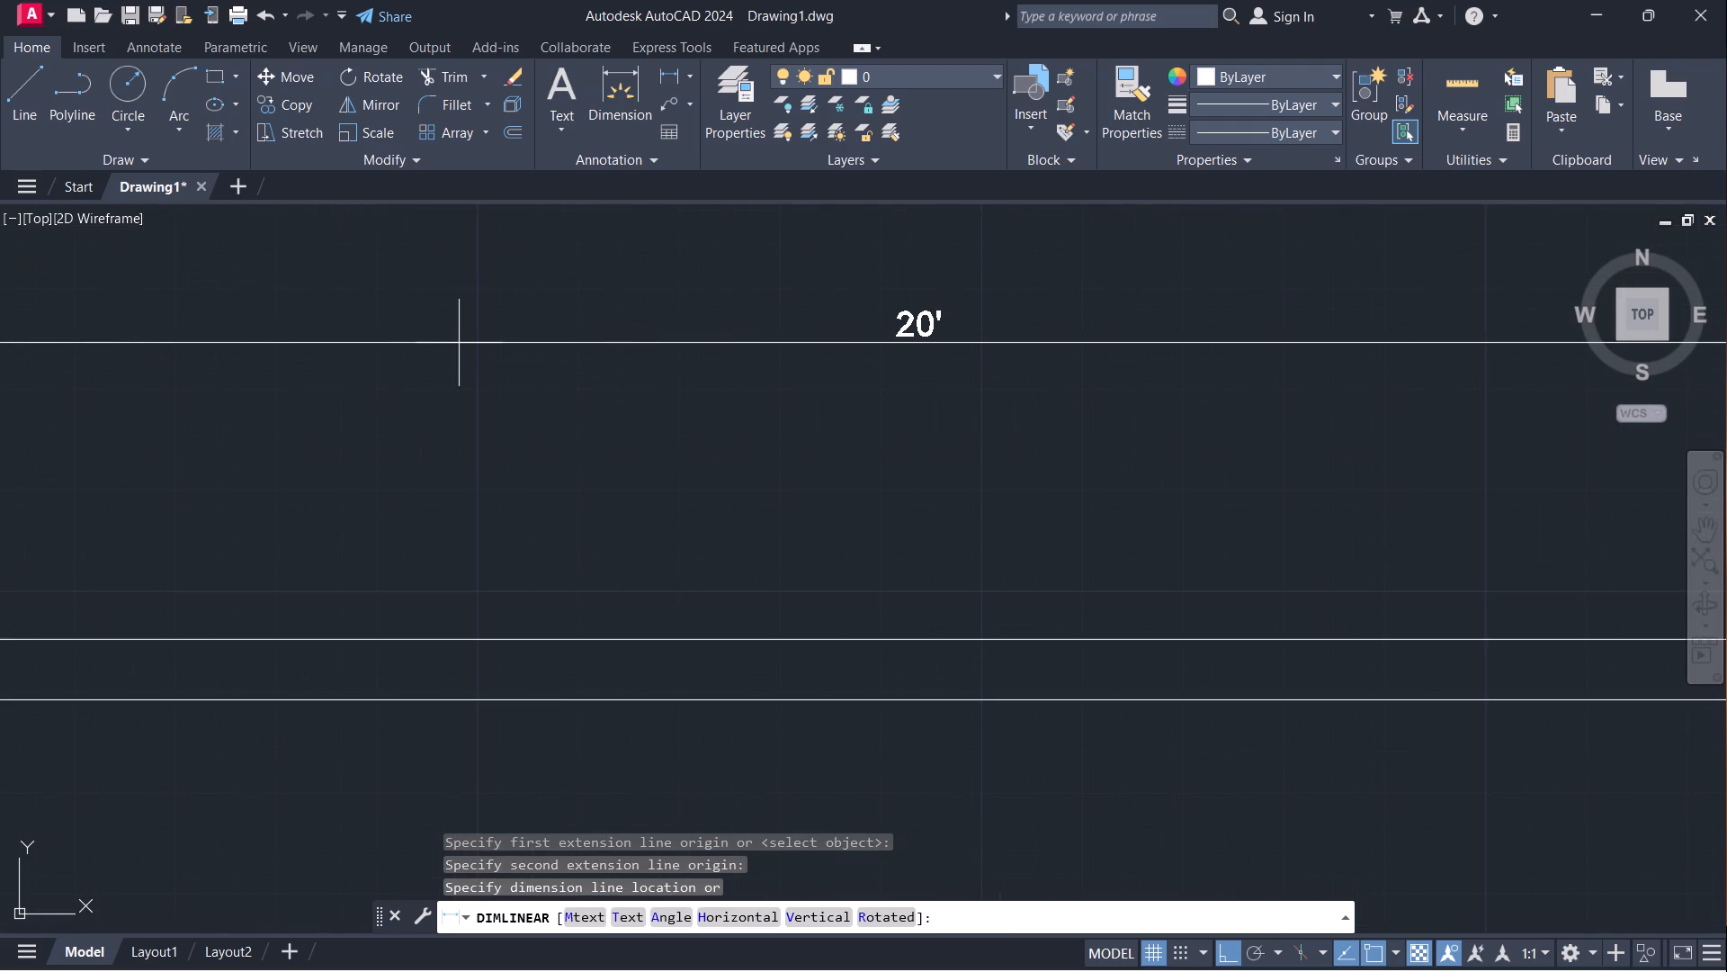
{"action": "scroll", "coordinate": [459, 343], "scroll_direction": "down", "scroll_amount": 6}
{"action": "key", "text": "Escape"}
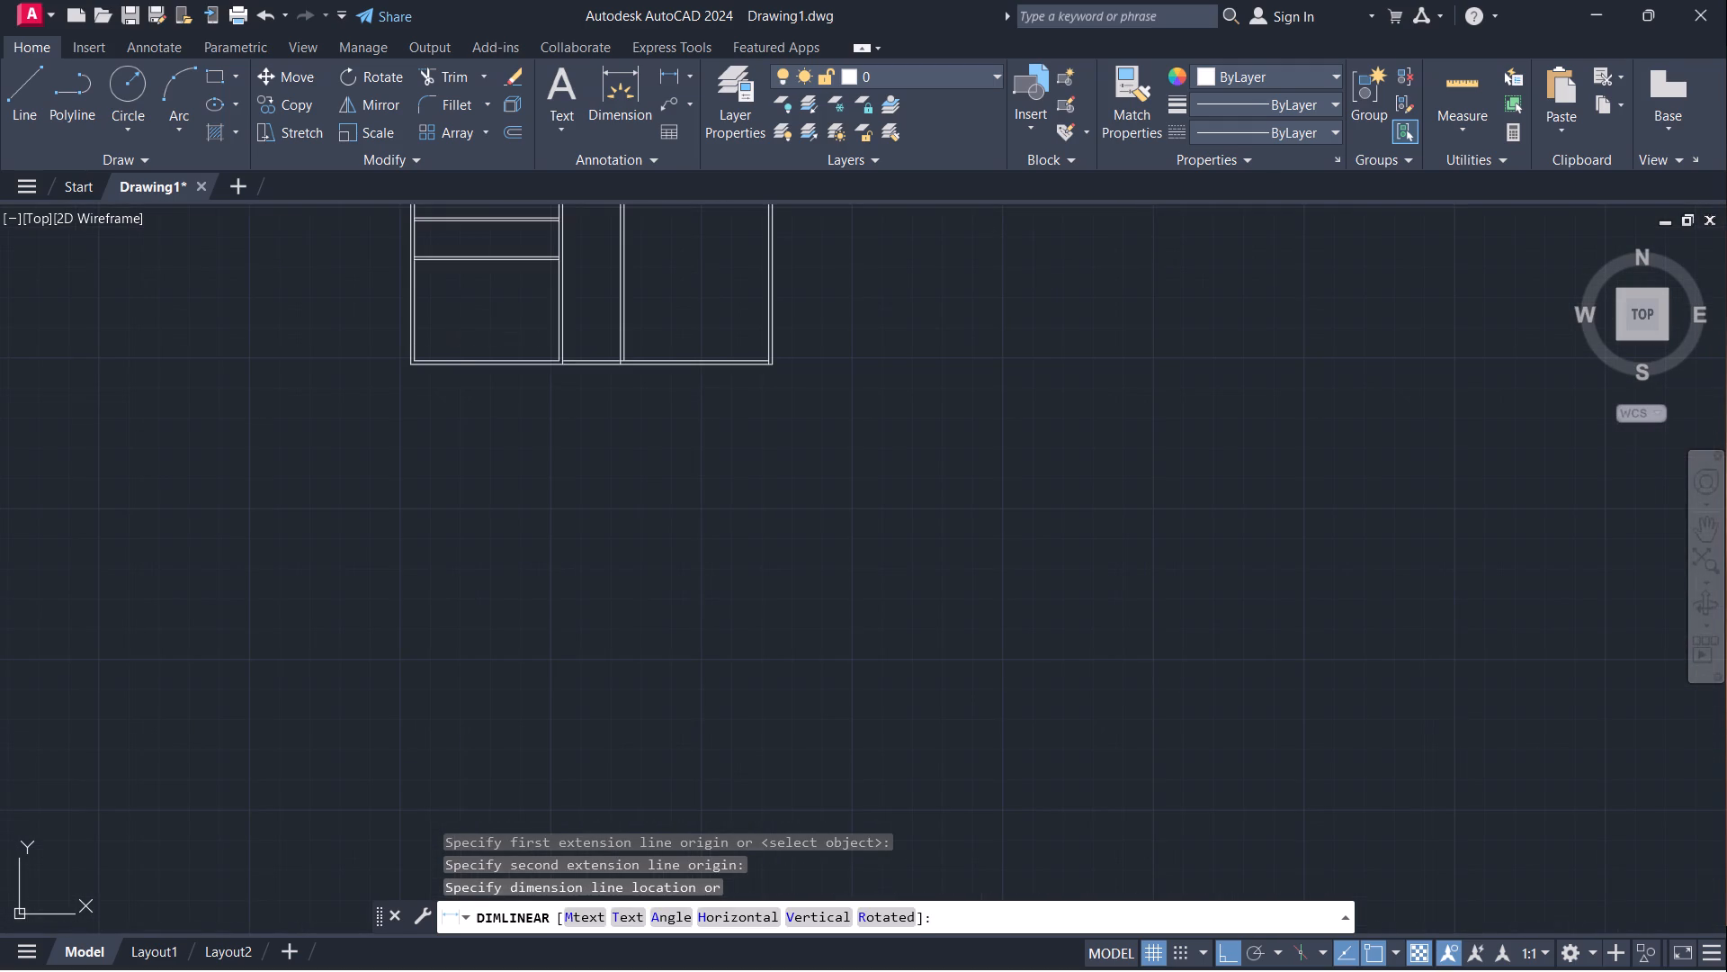
Erase the line pairs of both vertical partitions and of the right outer wall.
{"action": "middle_click_drag", "start_coordinate": [602, 329], "coordinate": [662, 694]}
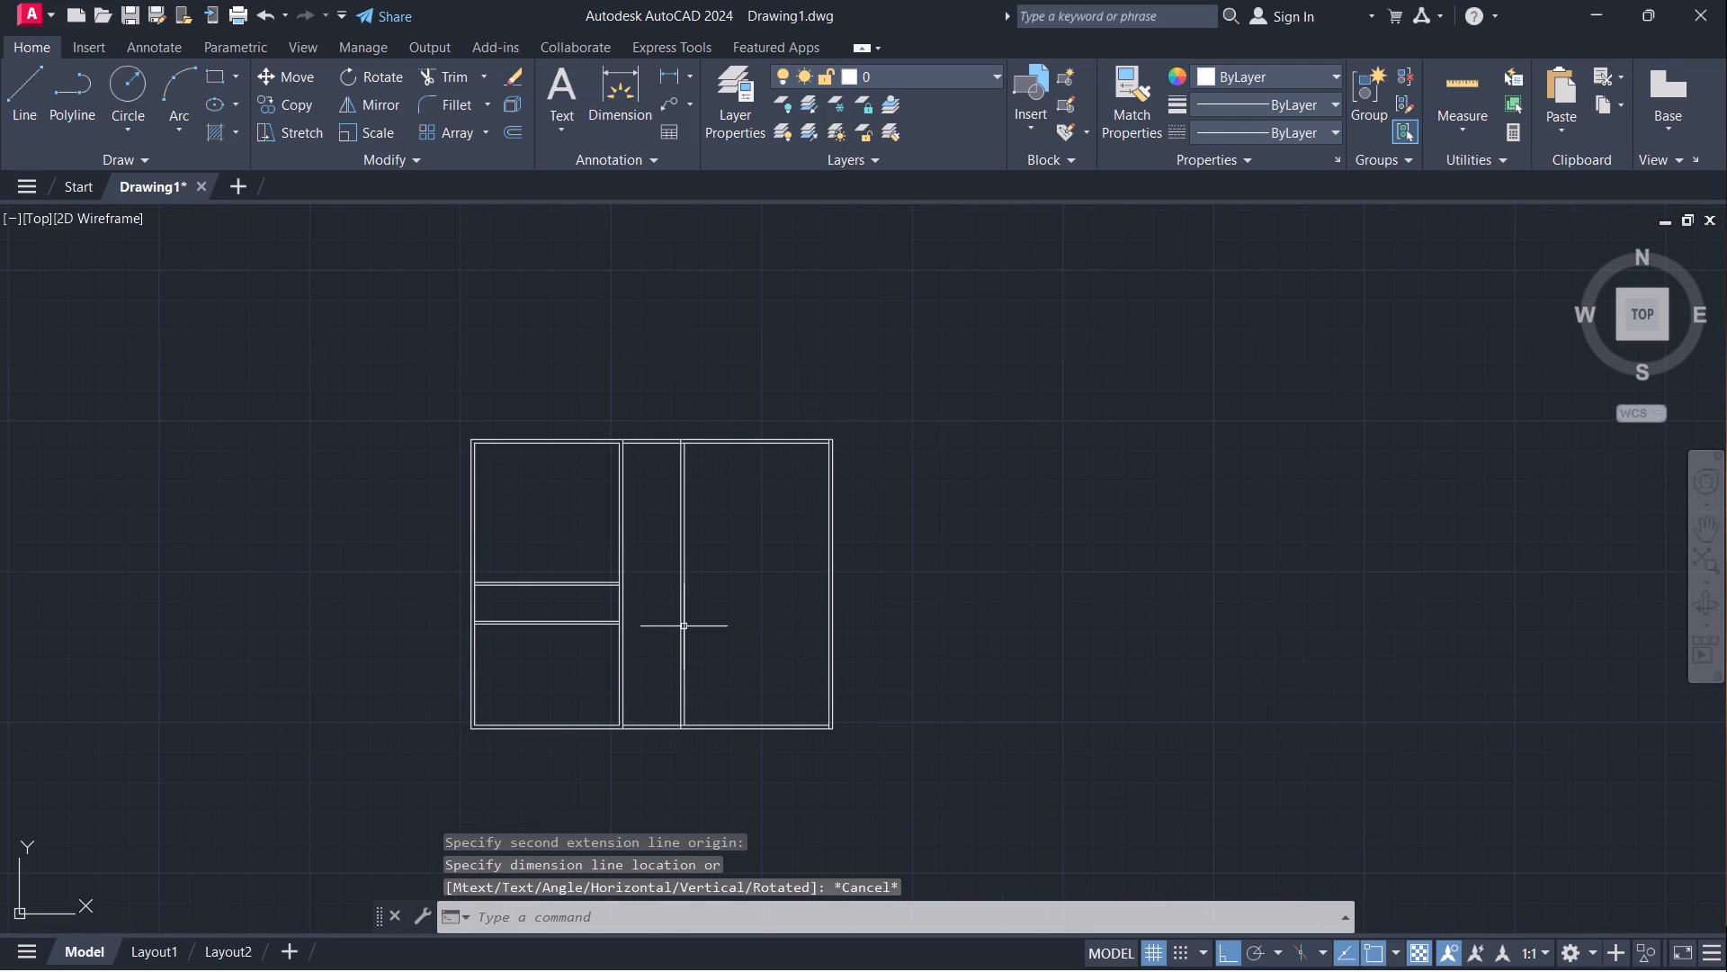
{"action": "left_click_drag", "start_coordinate": [663, 617], "coordinate": [708, 604]}
{"action": "left_click_drag", "start_coordinate": [723, 579], "coordinate": [660, 618]}
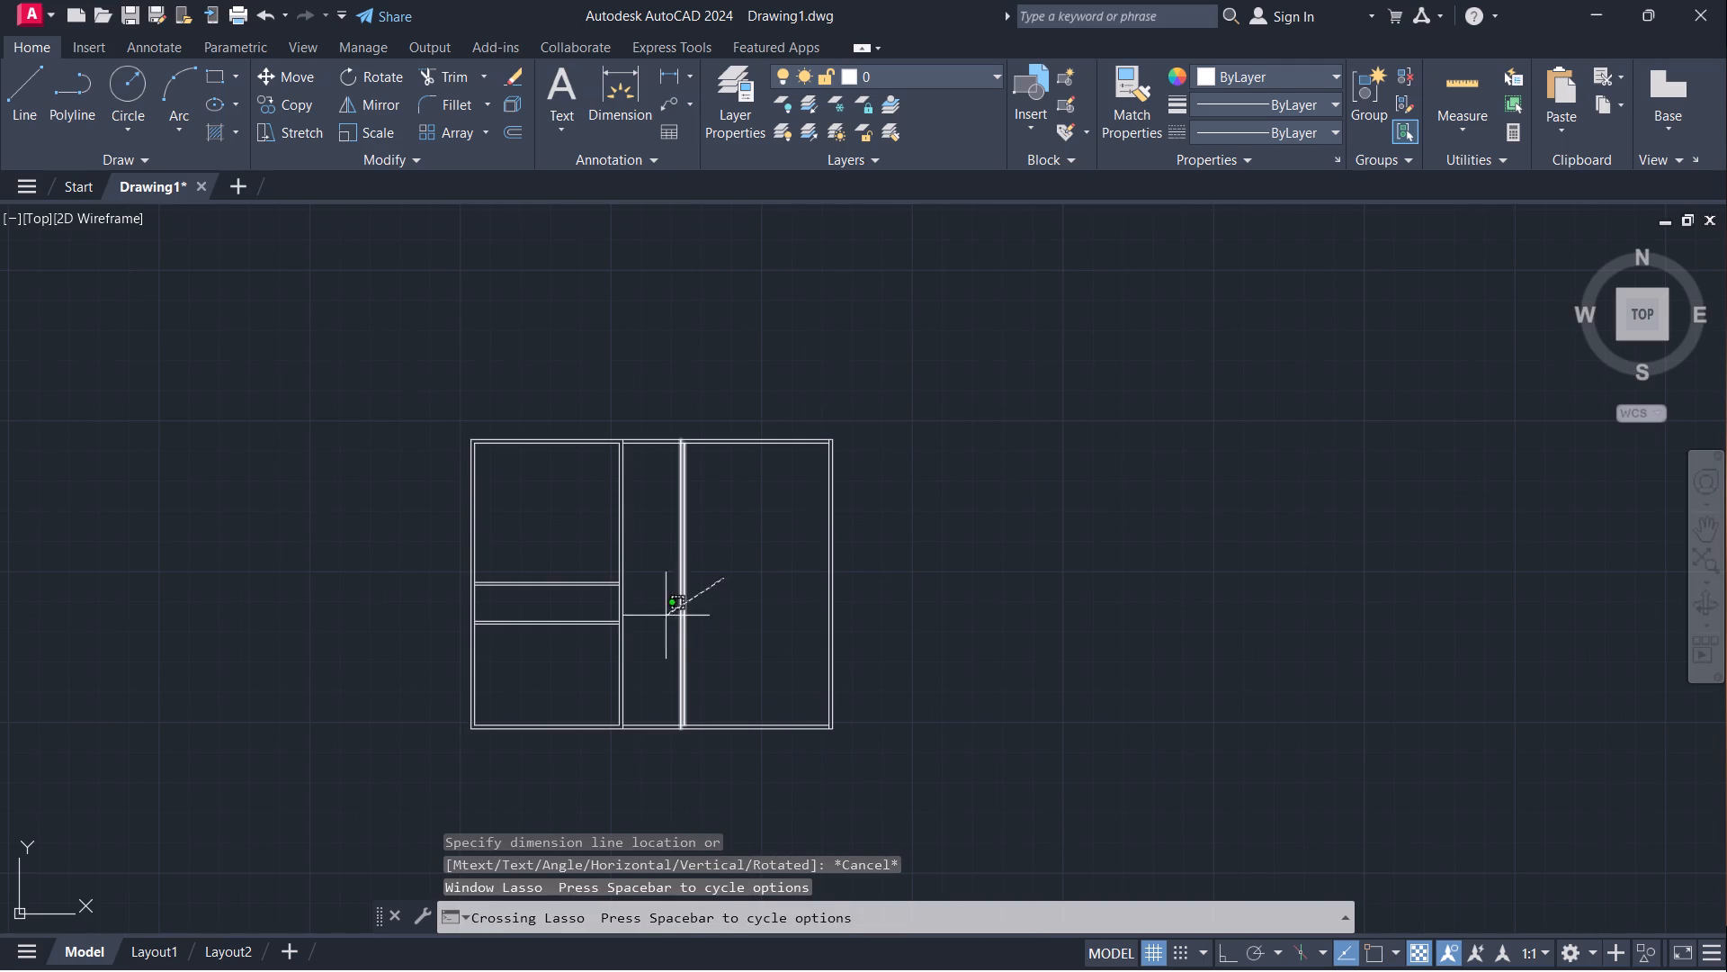
{"action": "left_click_drag", "start_coordinate": [660, 618], "coordinate": [655, 623]}
{"action": "left_click_drag", "start_coordinate": [885, 561], "coordinate": [849, 581]}
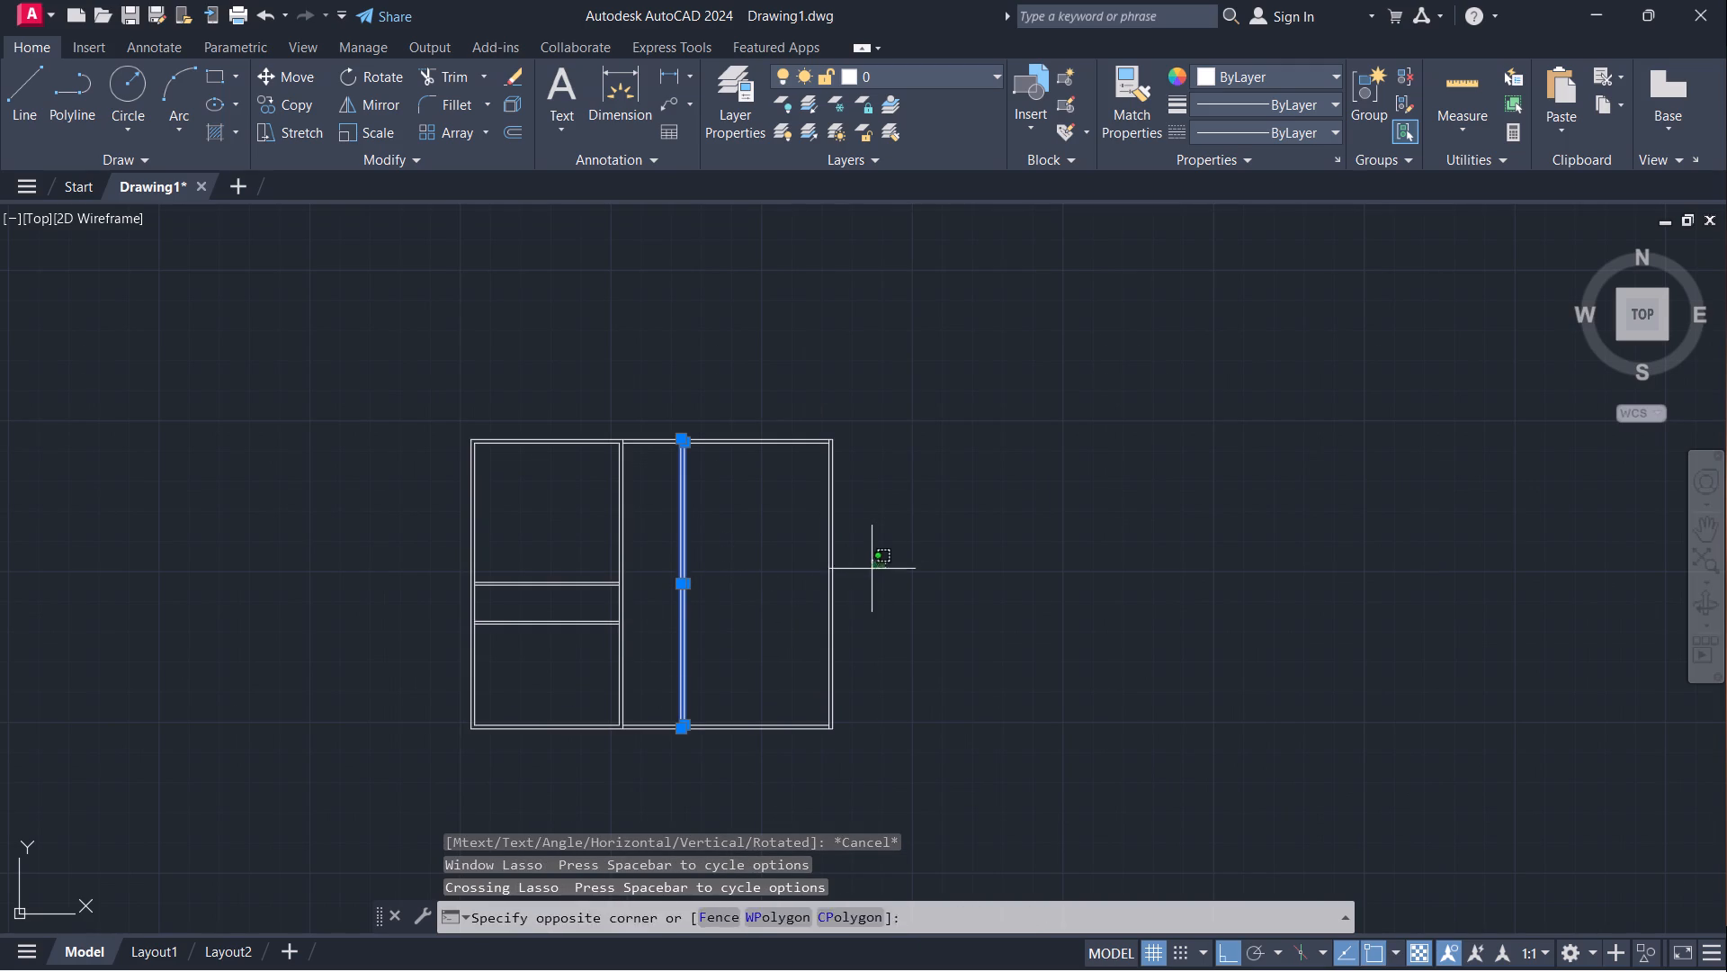
{"action": "left_click_drag", "start_coordinate": [849, 581], "coordinate": [799, 612]}
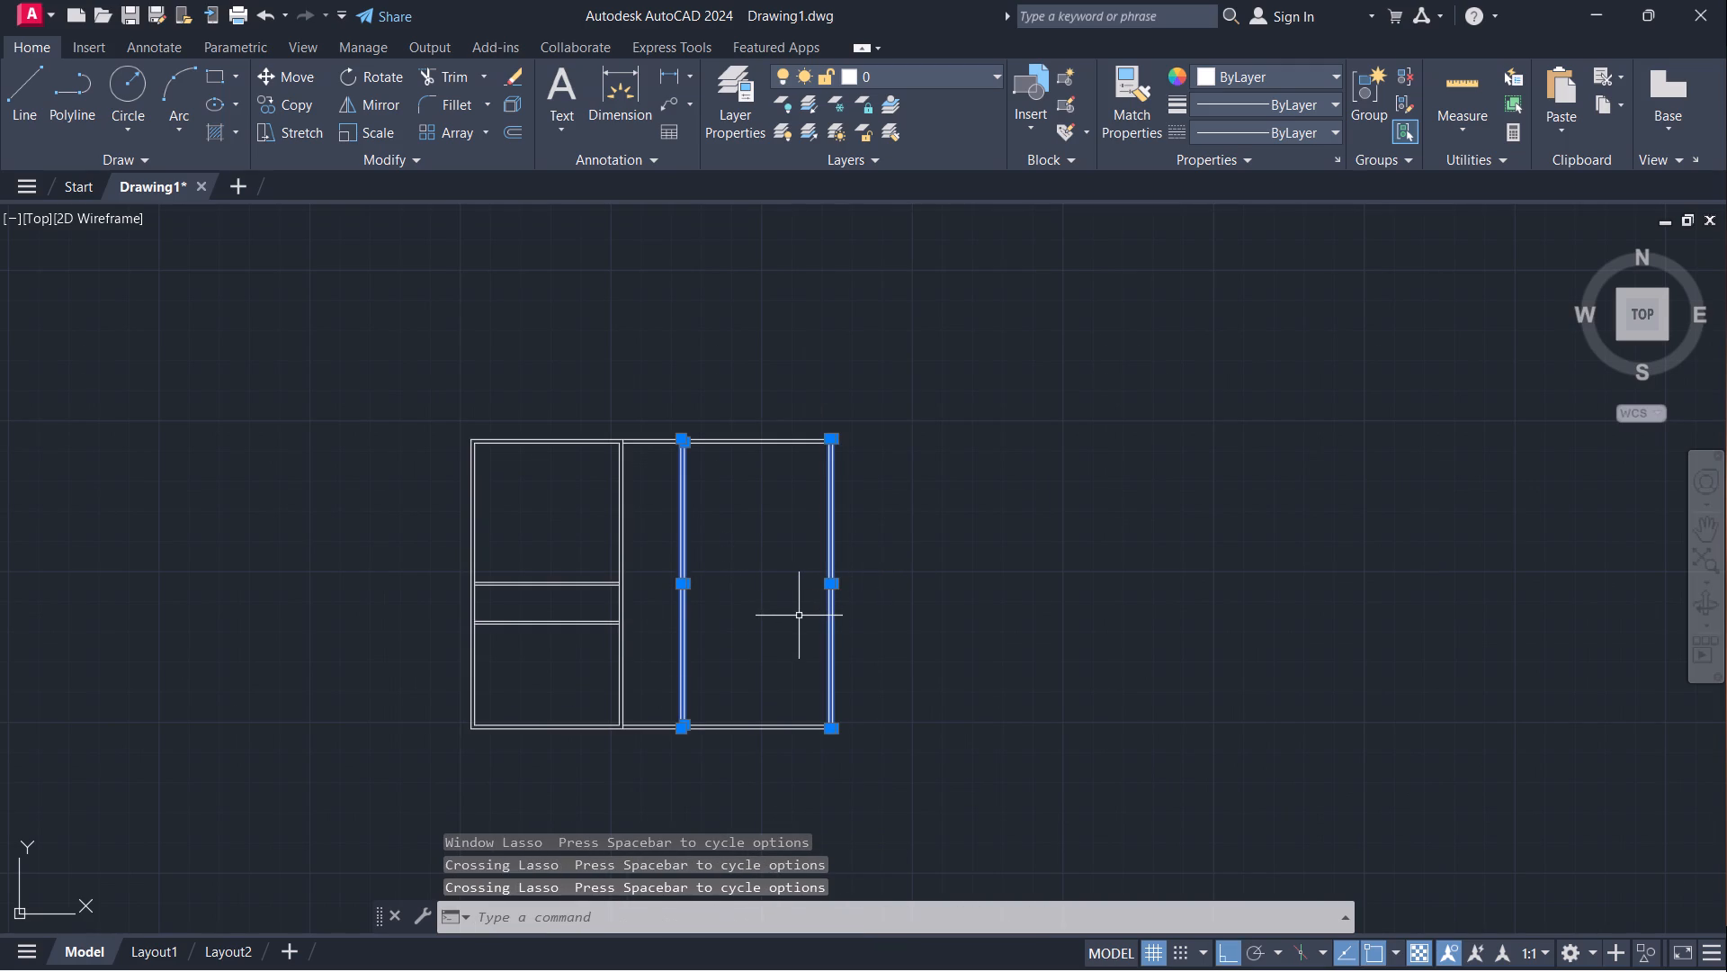
{"action": "key", "text": "e"}
{"action": "key", "text": "Return"}
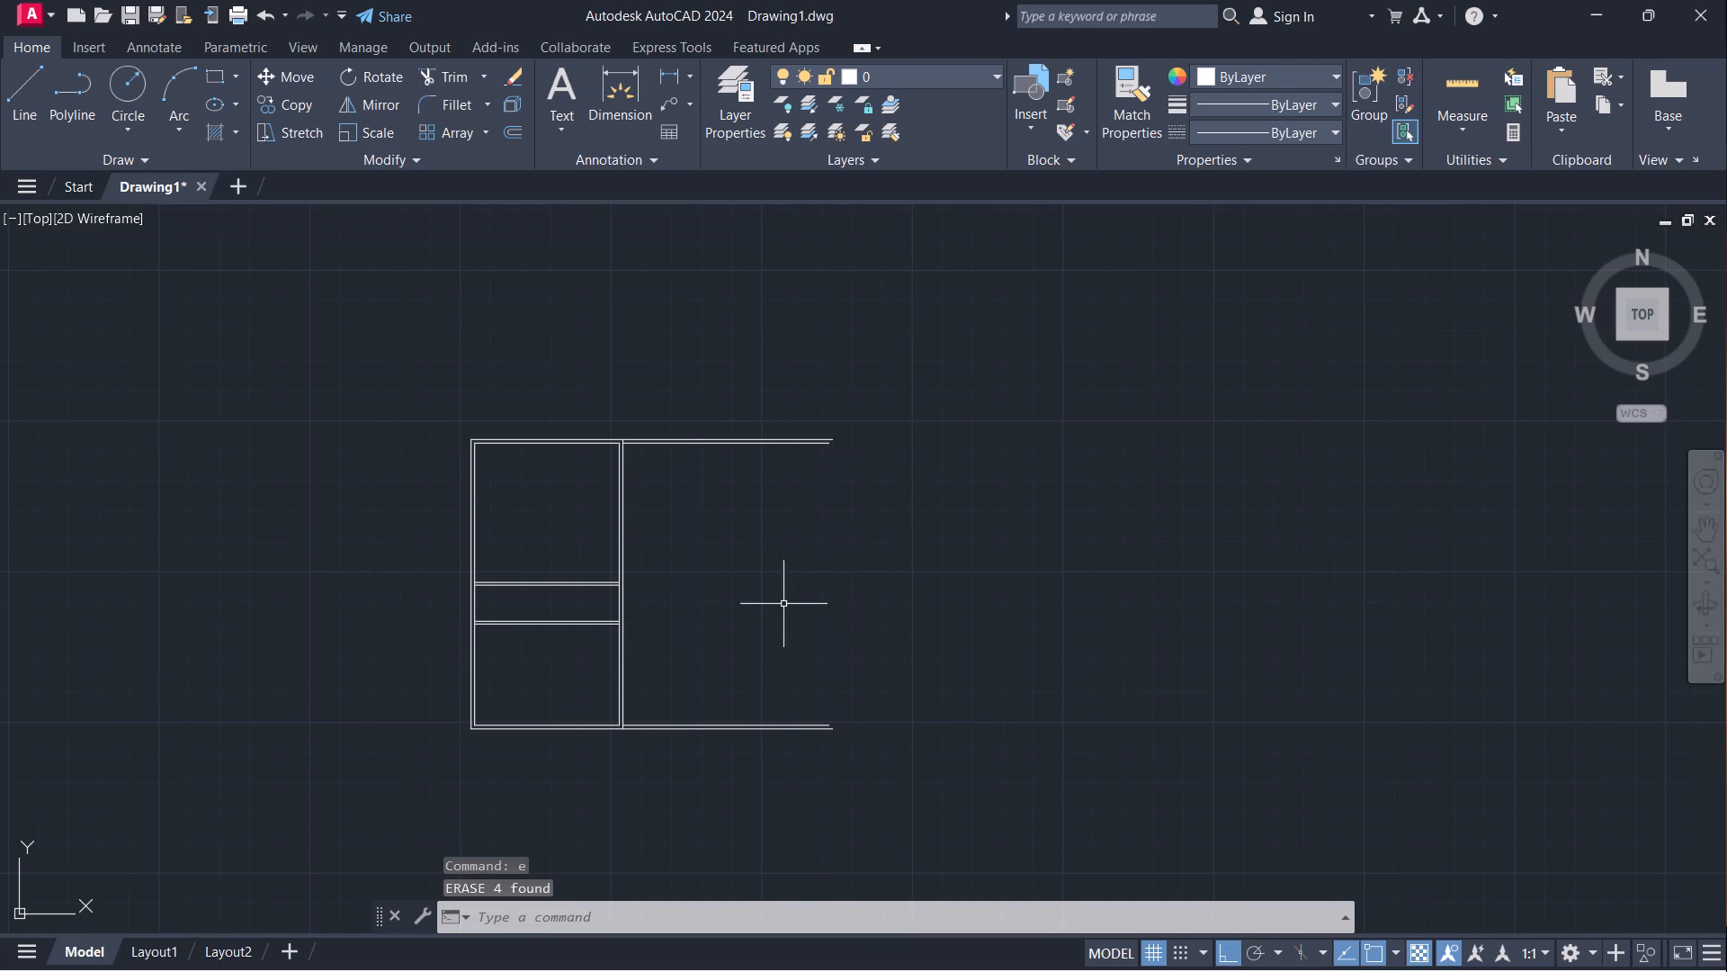
{"action": "left_click_drag", "start_coordinate": [654, 625], "coordinate": [593, 661]}
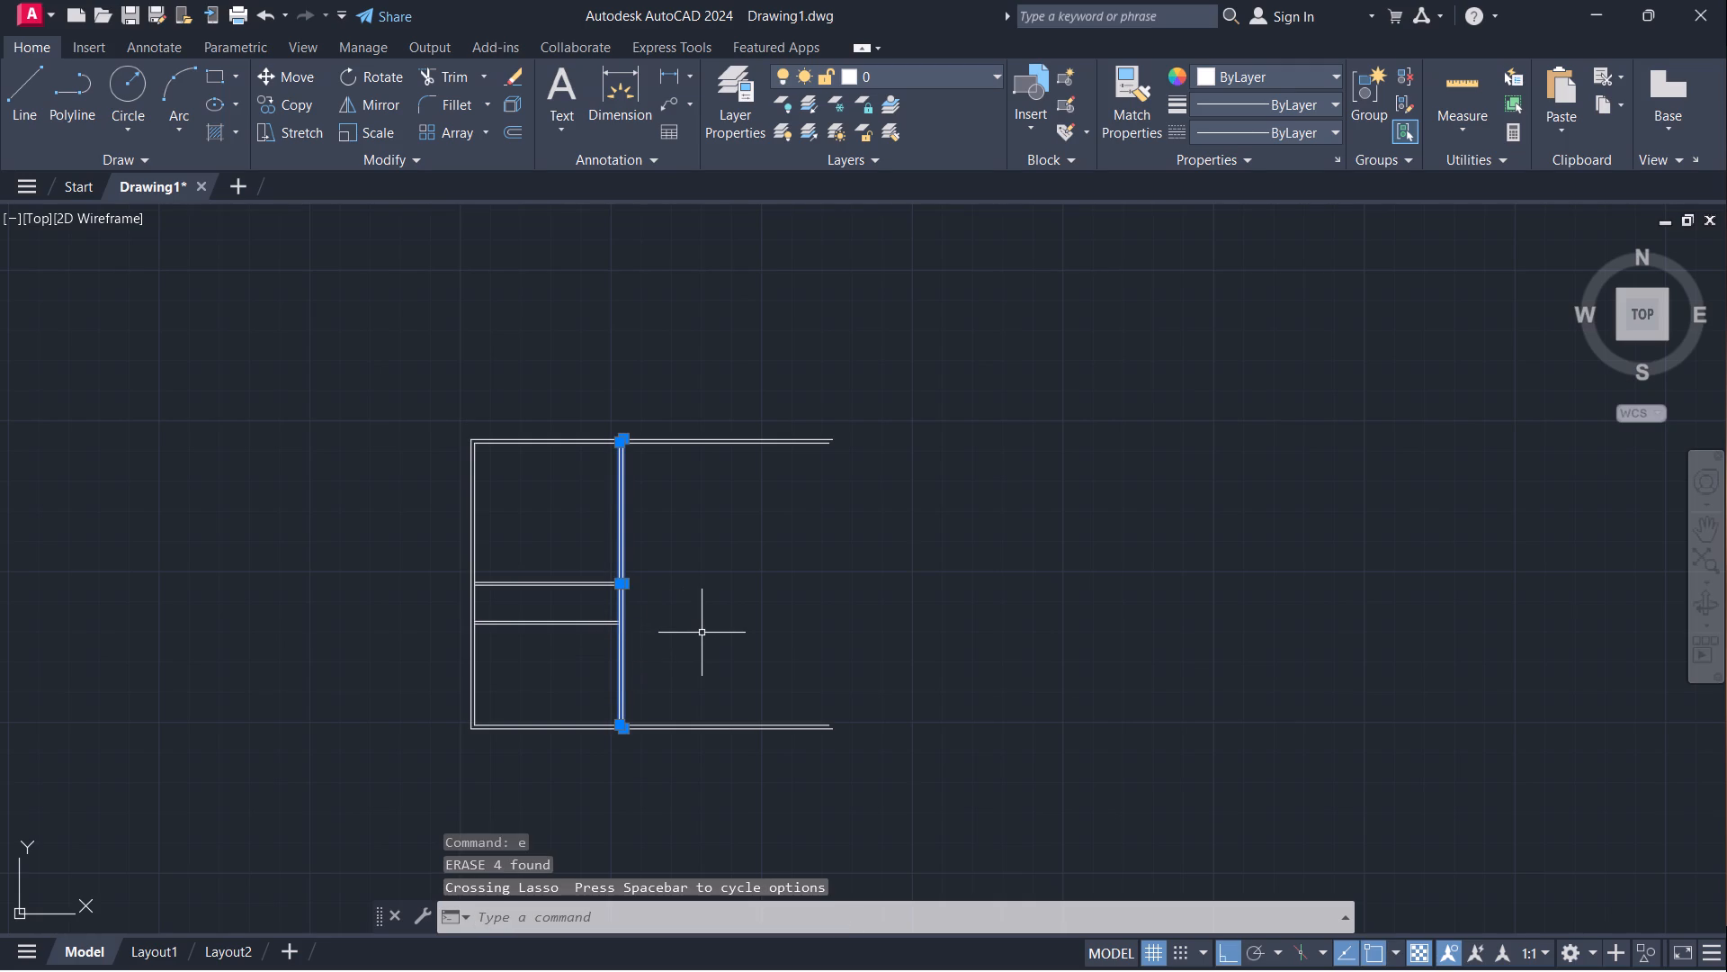
{"action": "key", "text": "e"}
{"action": "key", "text": "Return"}
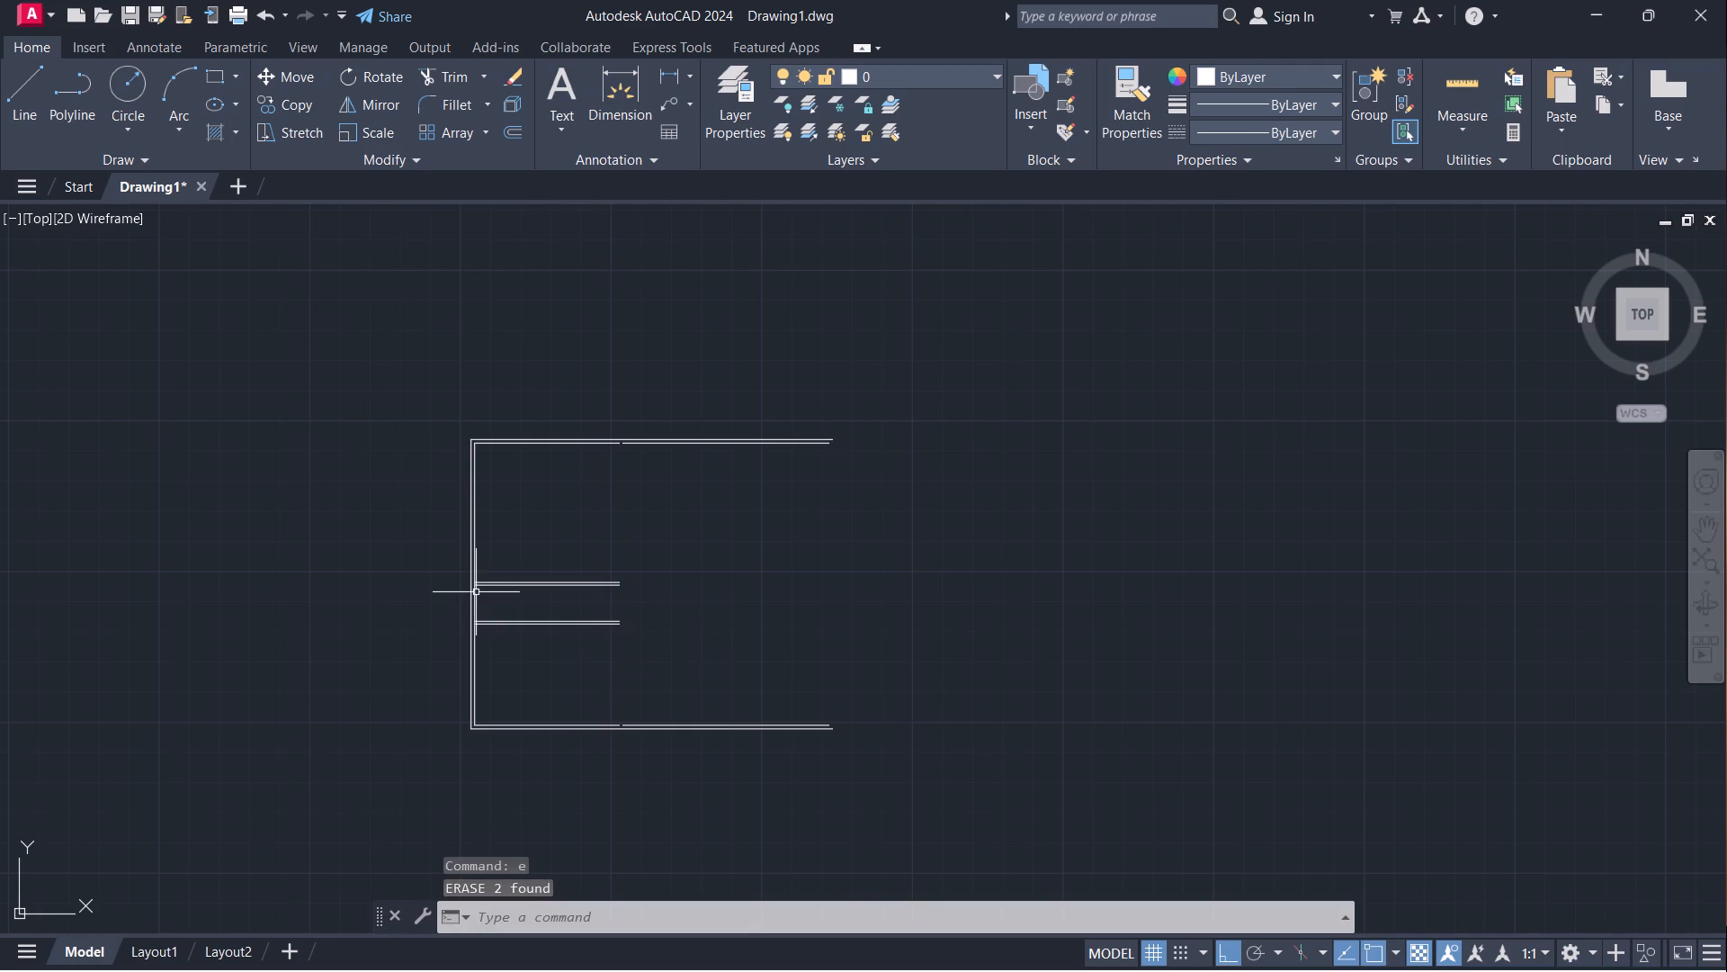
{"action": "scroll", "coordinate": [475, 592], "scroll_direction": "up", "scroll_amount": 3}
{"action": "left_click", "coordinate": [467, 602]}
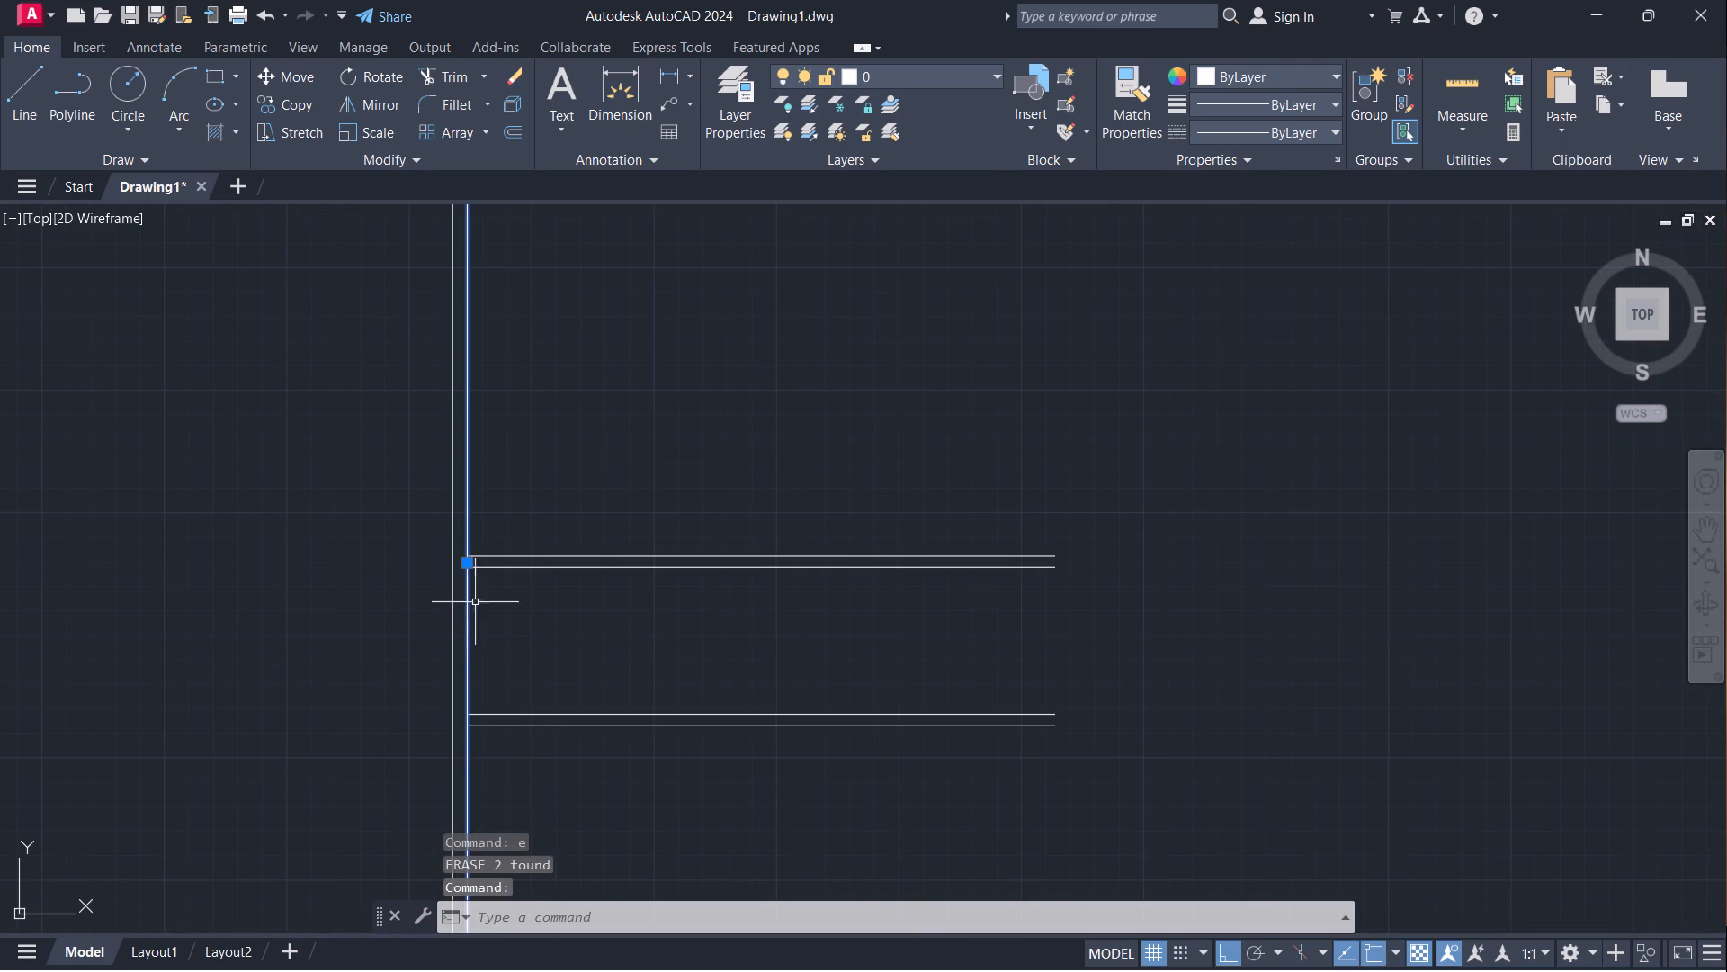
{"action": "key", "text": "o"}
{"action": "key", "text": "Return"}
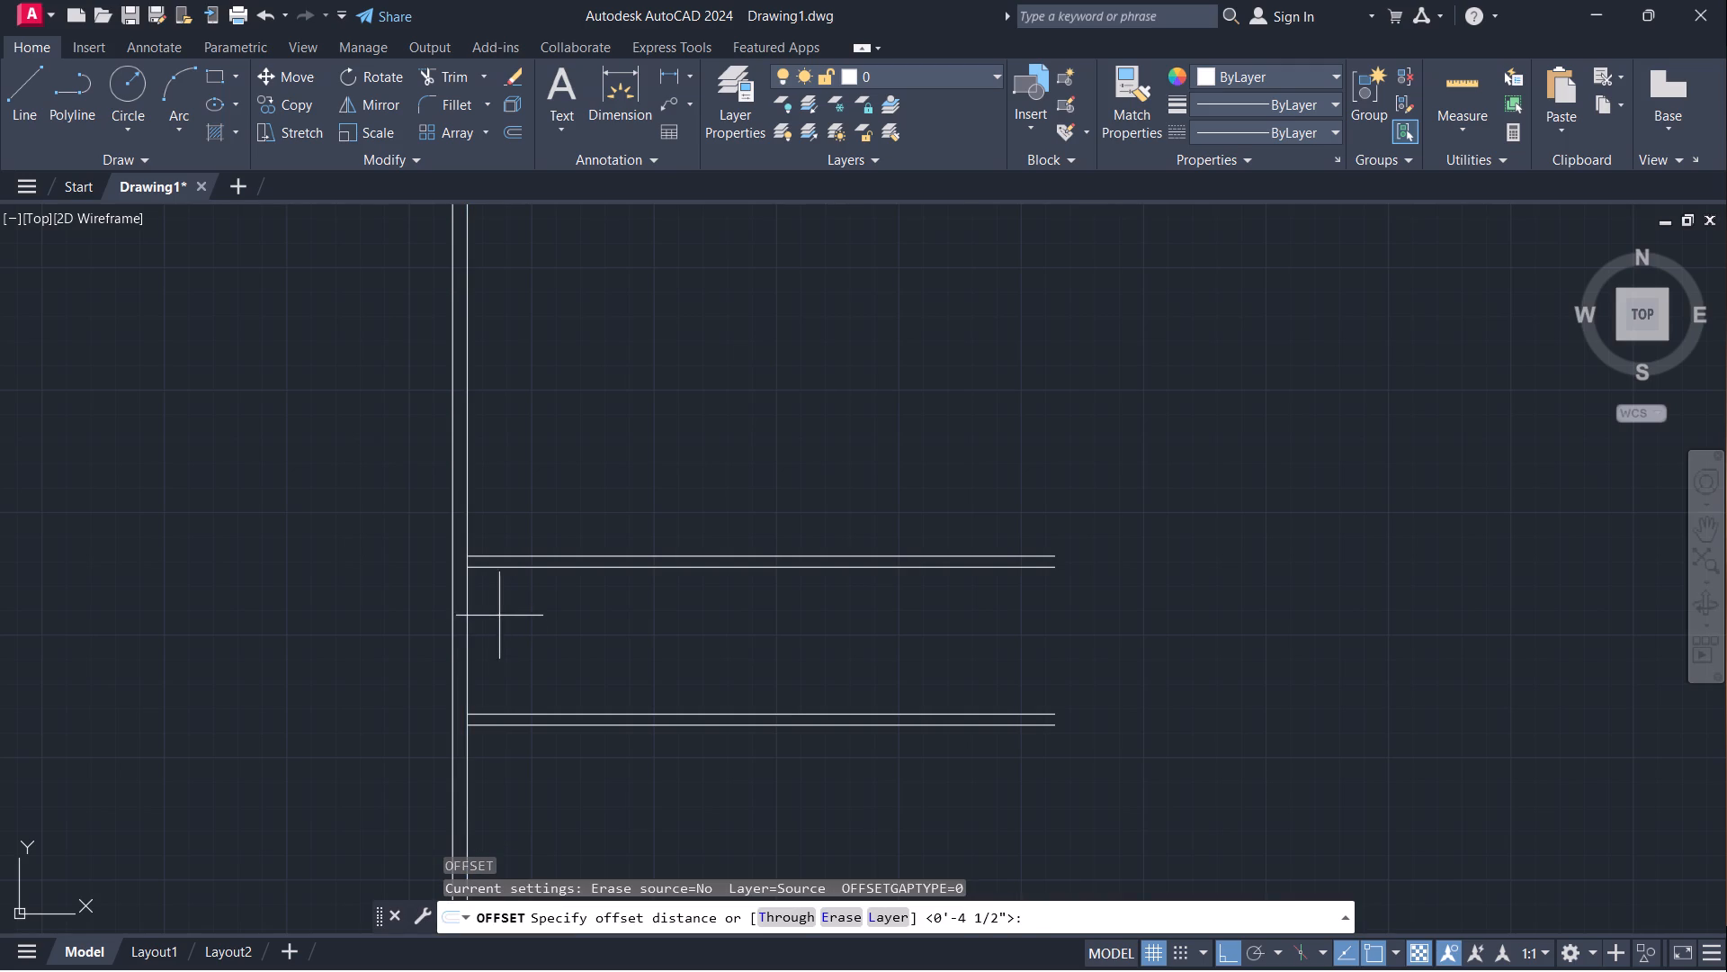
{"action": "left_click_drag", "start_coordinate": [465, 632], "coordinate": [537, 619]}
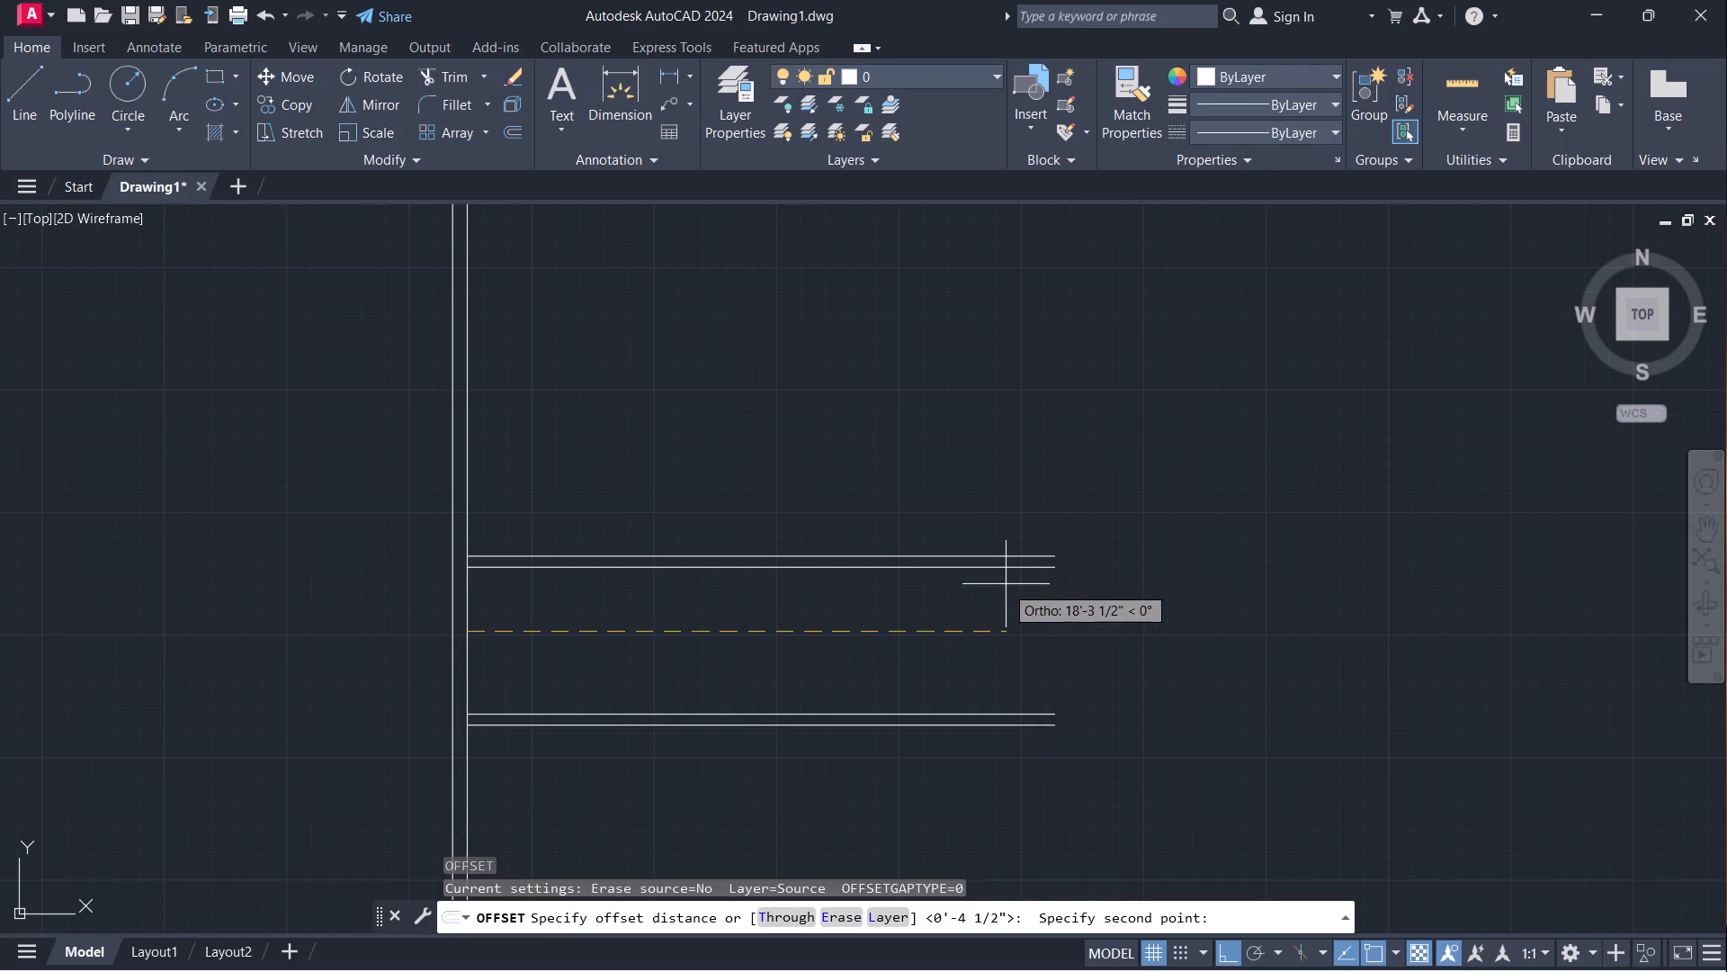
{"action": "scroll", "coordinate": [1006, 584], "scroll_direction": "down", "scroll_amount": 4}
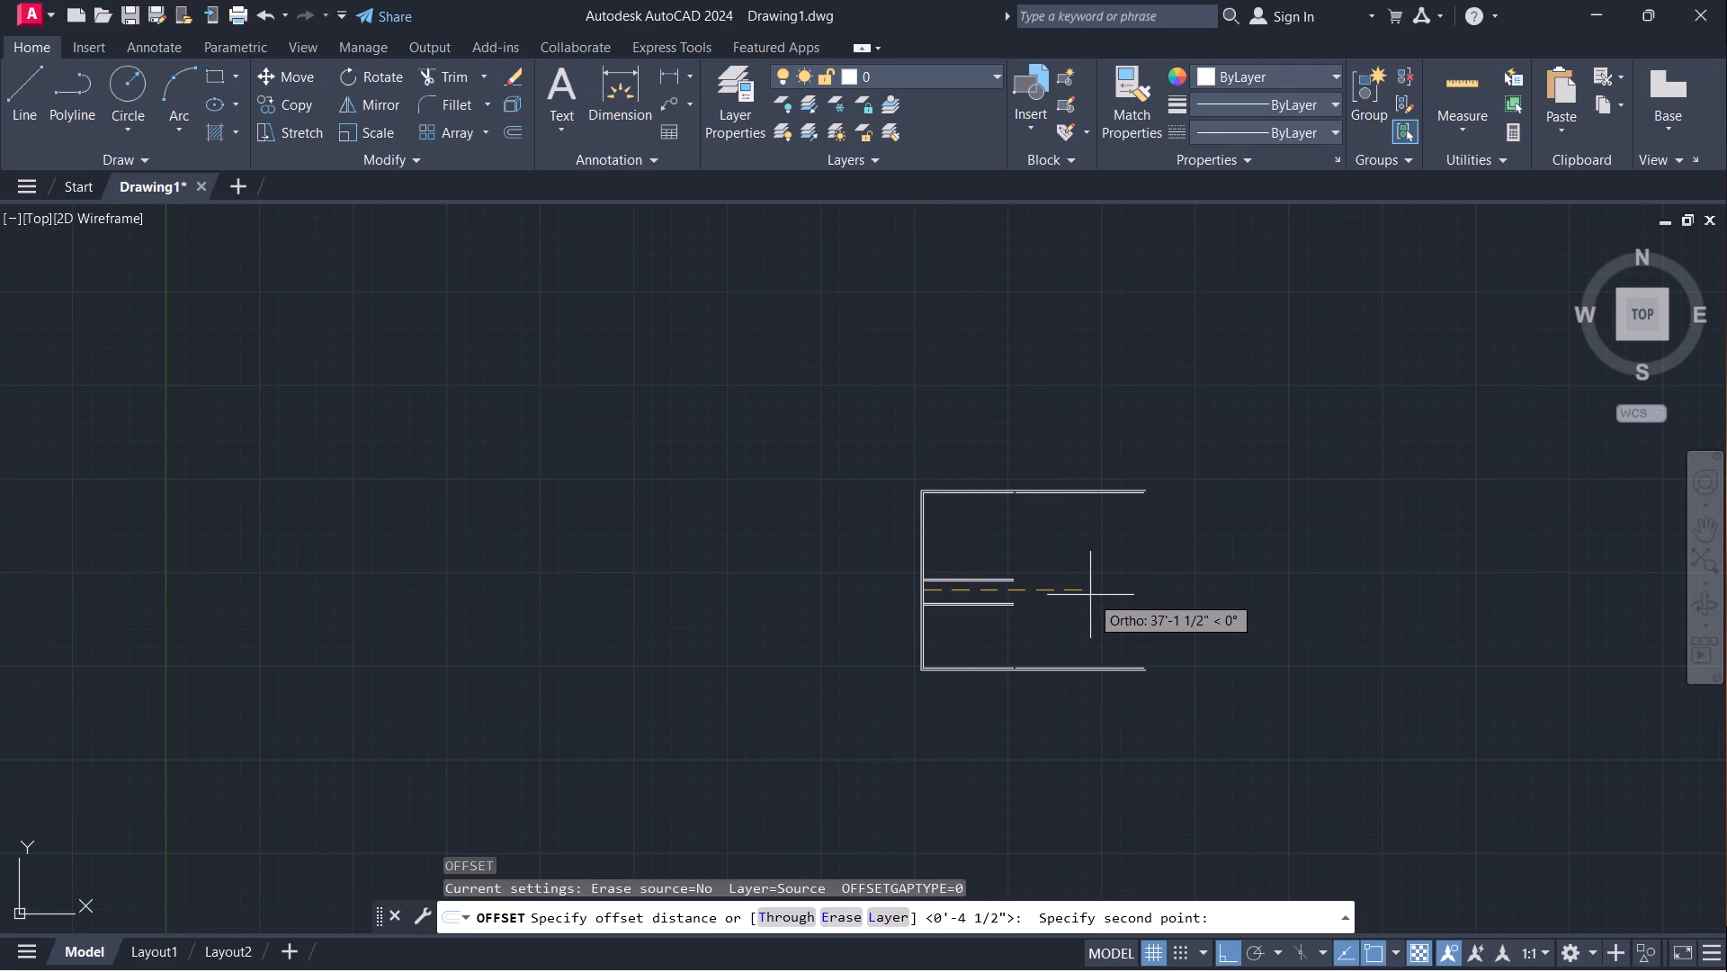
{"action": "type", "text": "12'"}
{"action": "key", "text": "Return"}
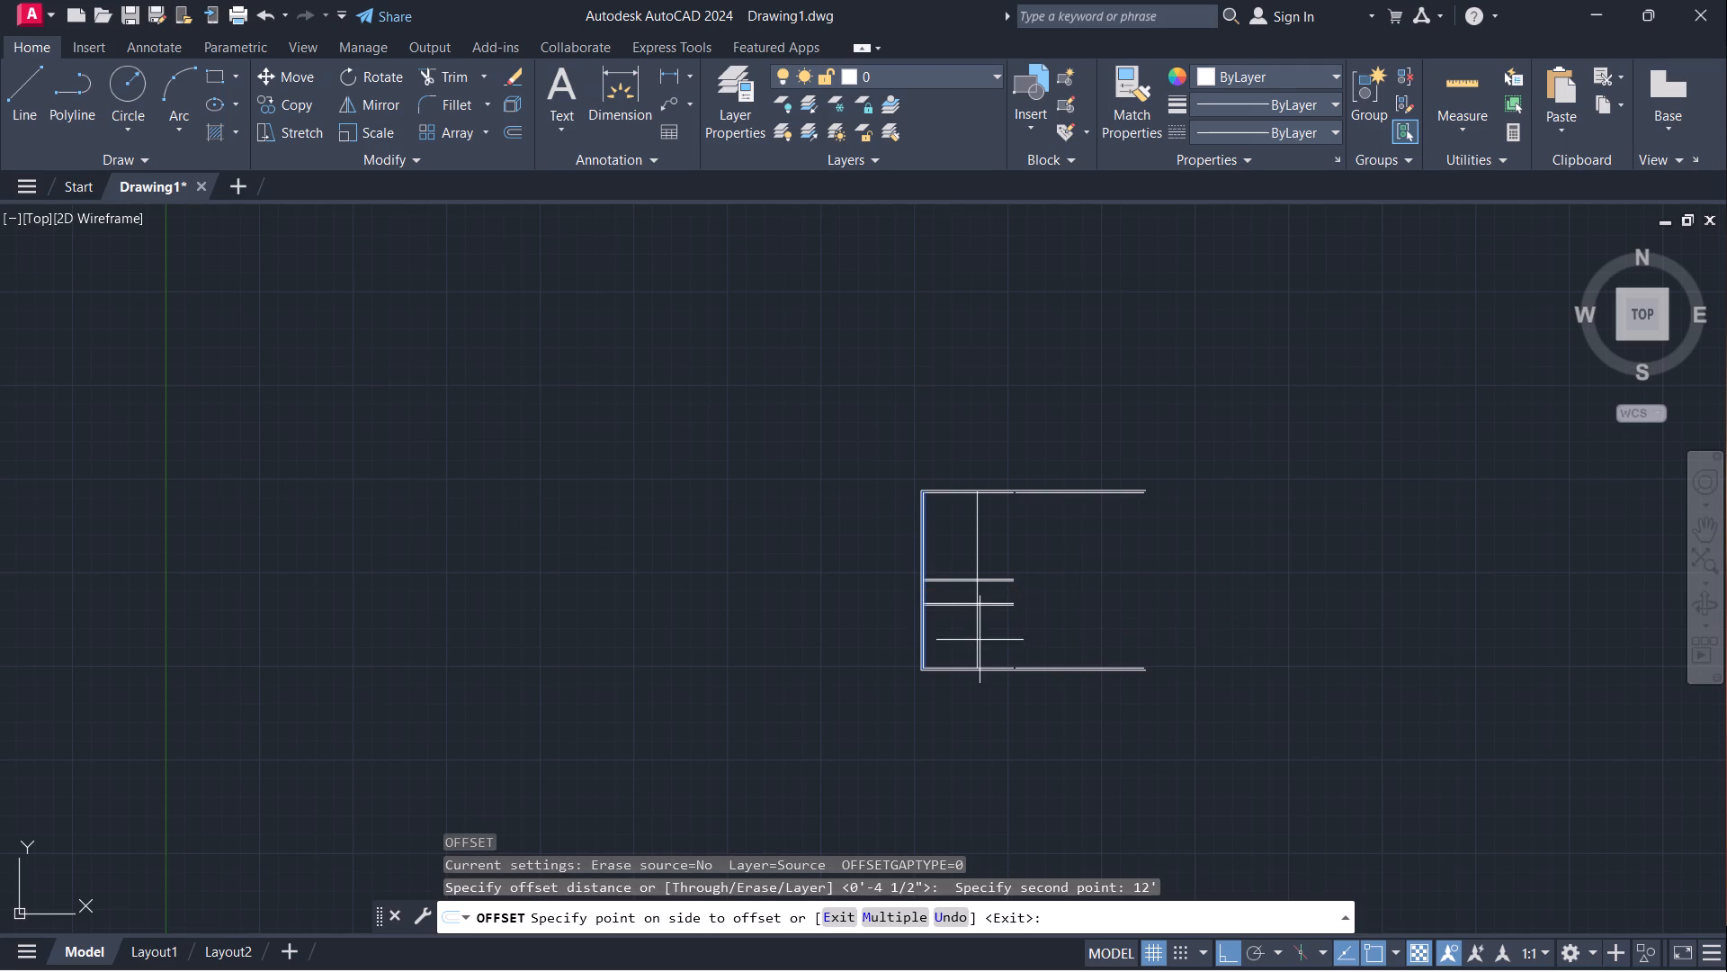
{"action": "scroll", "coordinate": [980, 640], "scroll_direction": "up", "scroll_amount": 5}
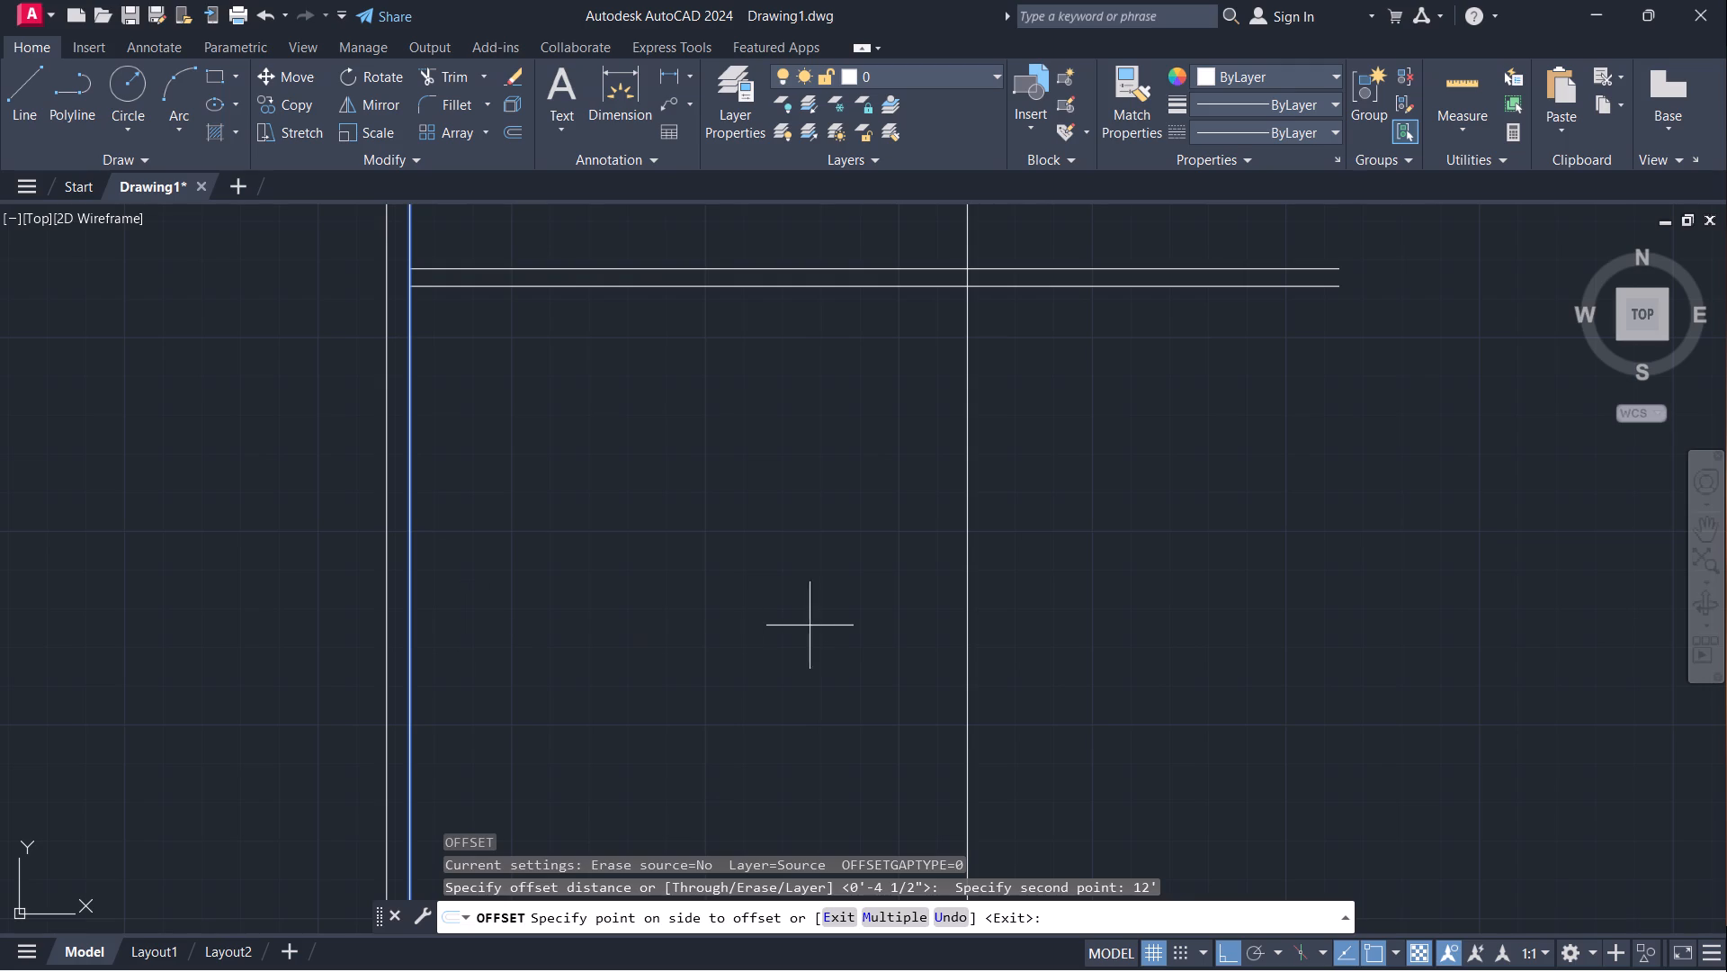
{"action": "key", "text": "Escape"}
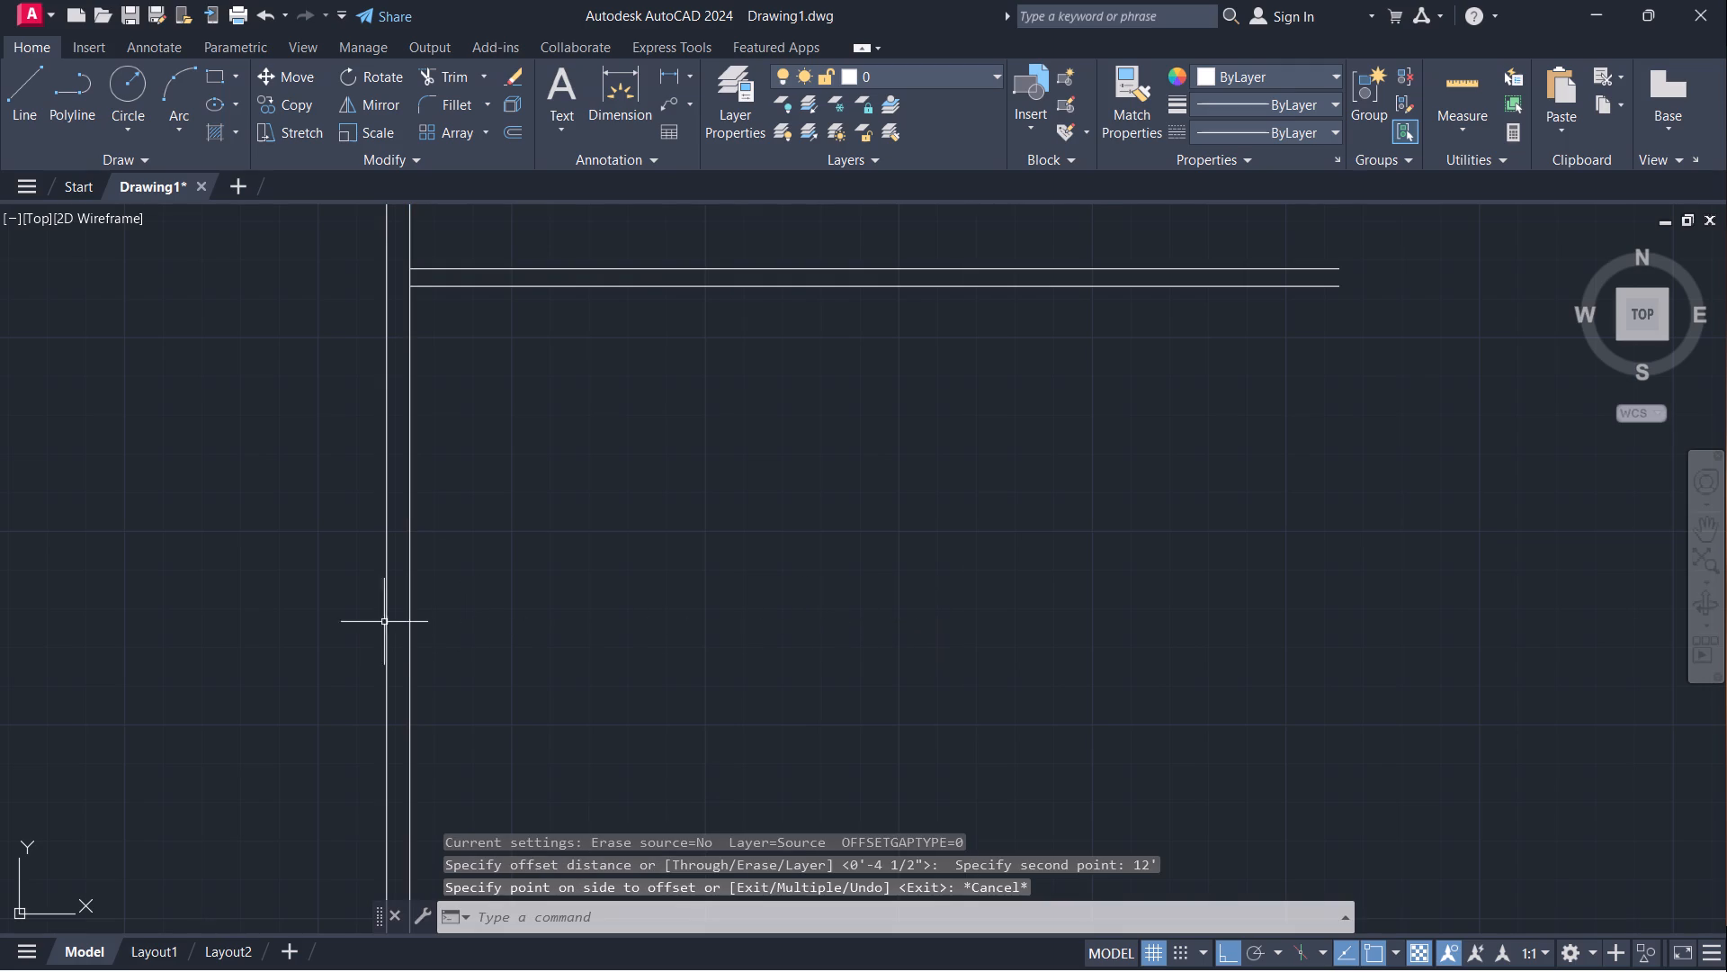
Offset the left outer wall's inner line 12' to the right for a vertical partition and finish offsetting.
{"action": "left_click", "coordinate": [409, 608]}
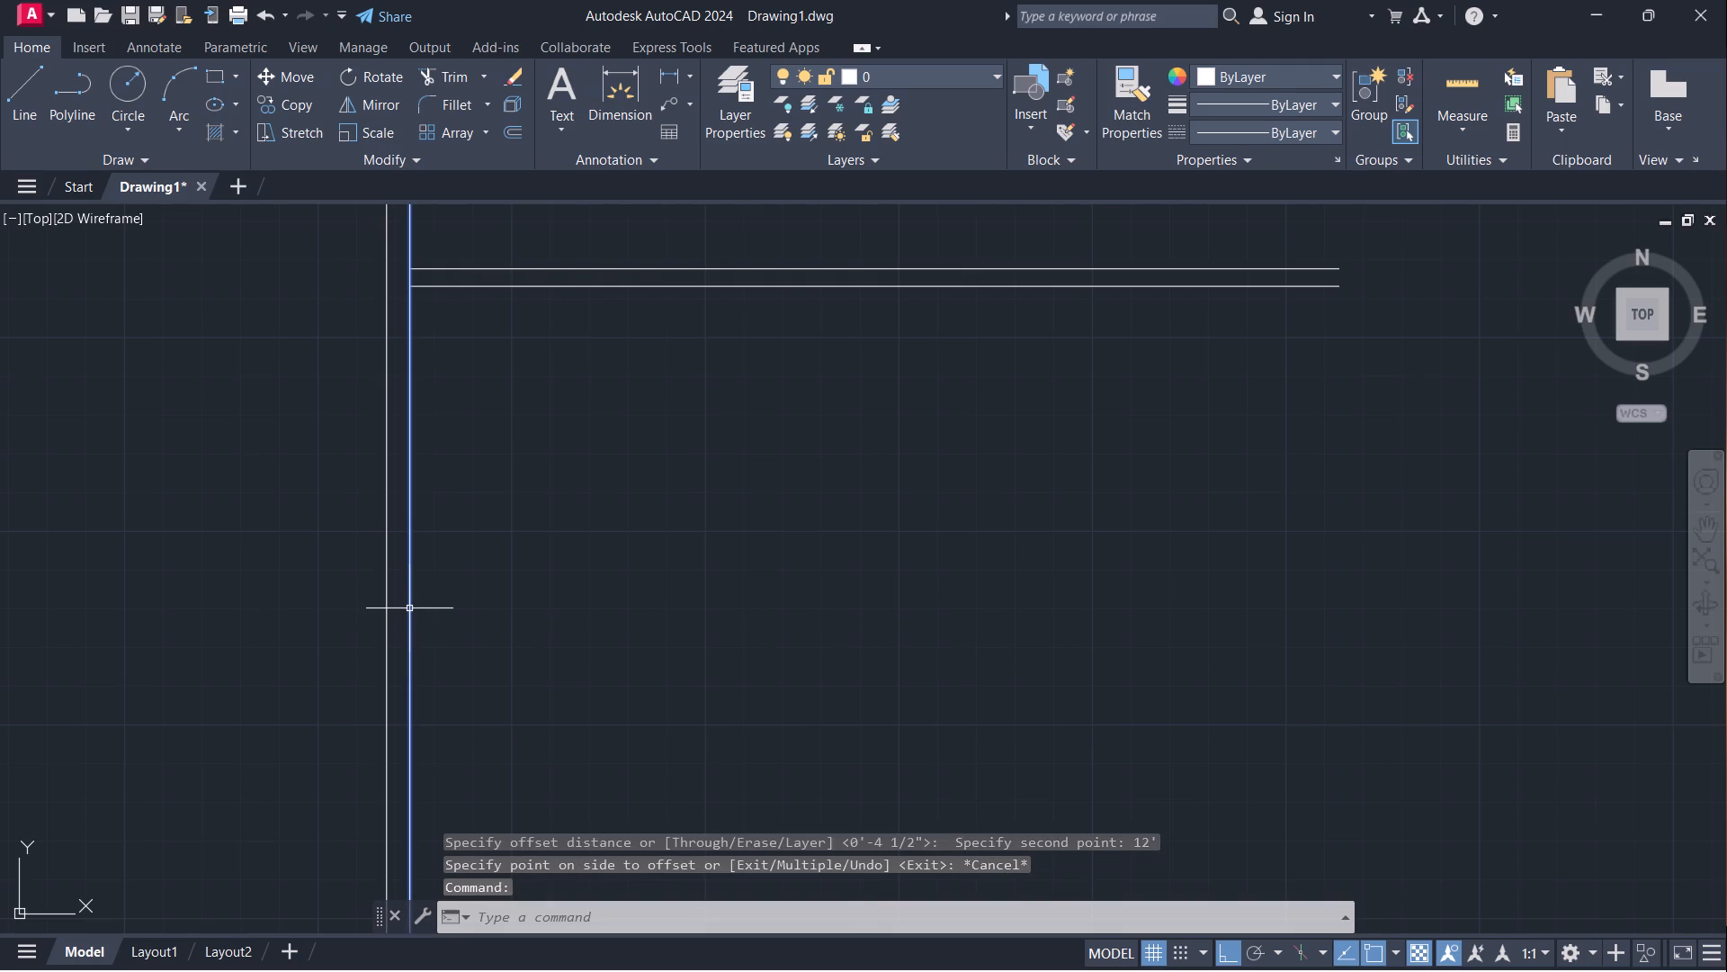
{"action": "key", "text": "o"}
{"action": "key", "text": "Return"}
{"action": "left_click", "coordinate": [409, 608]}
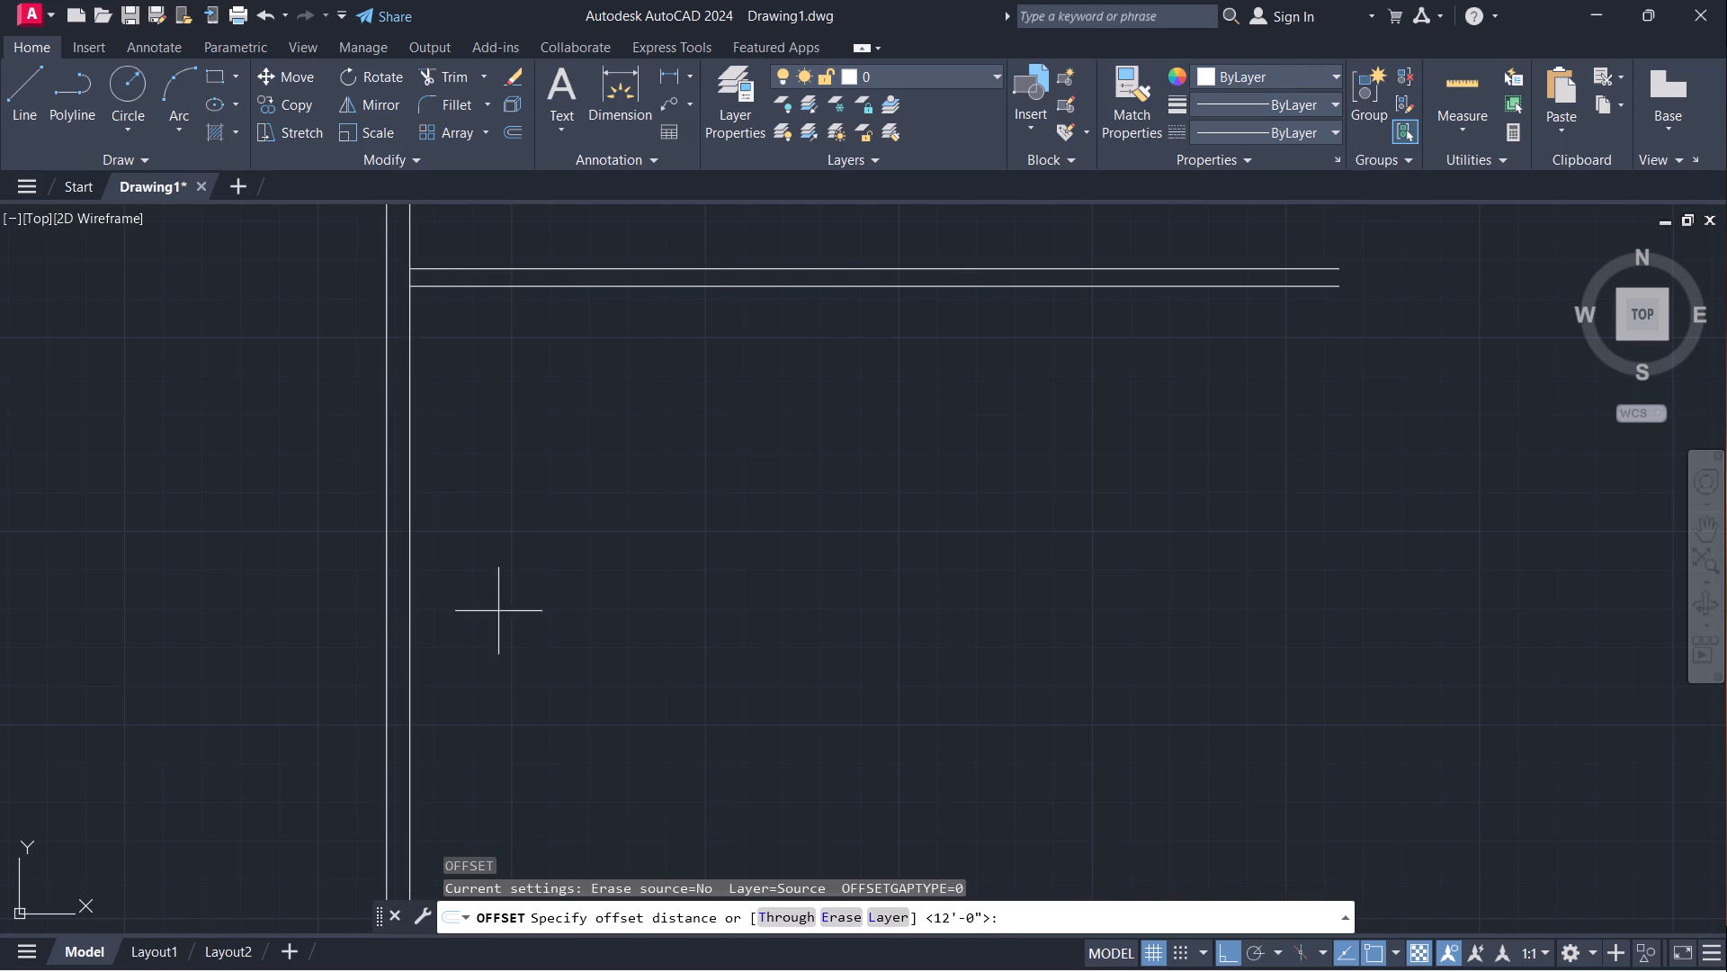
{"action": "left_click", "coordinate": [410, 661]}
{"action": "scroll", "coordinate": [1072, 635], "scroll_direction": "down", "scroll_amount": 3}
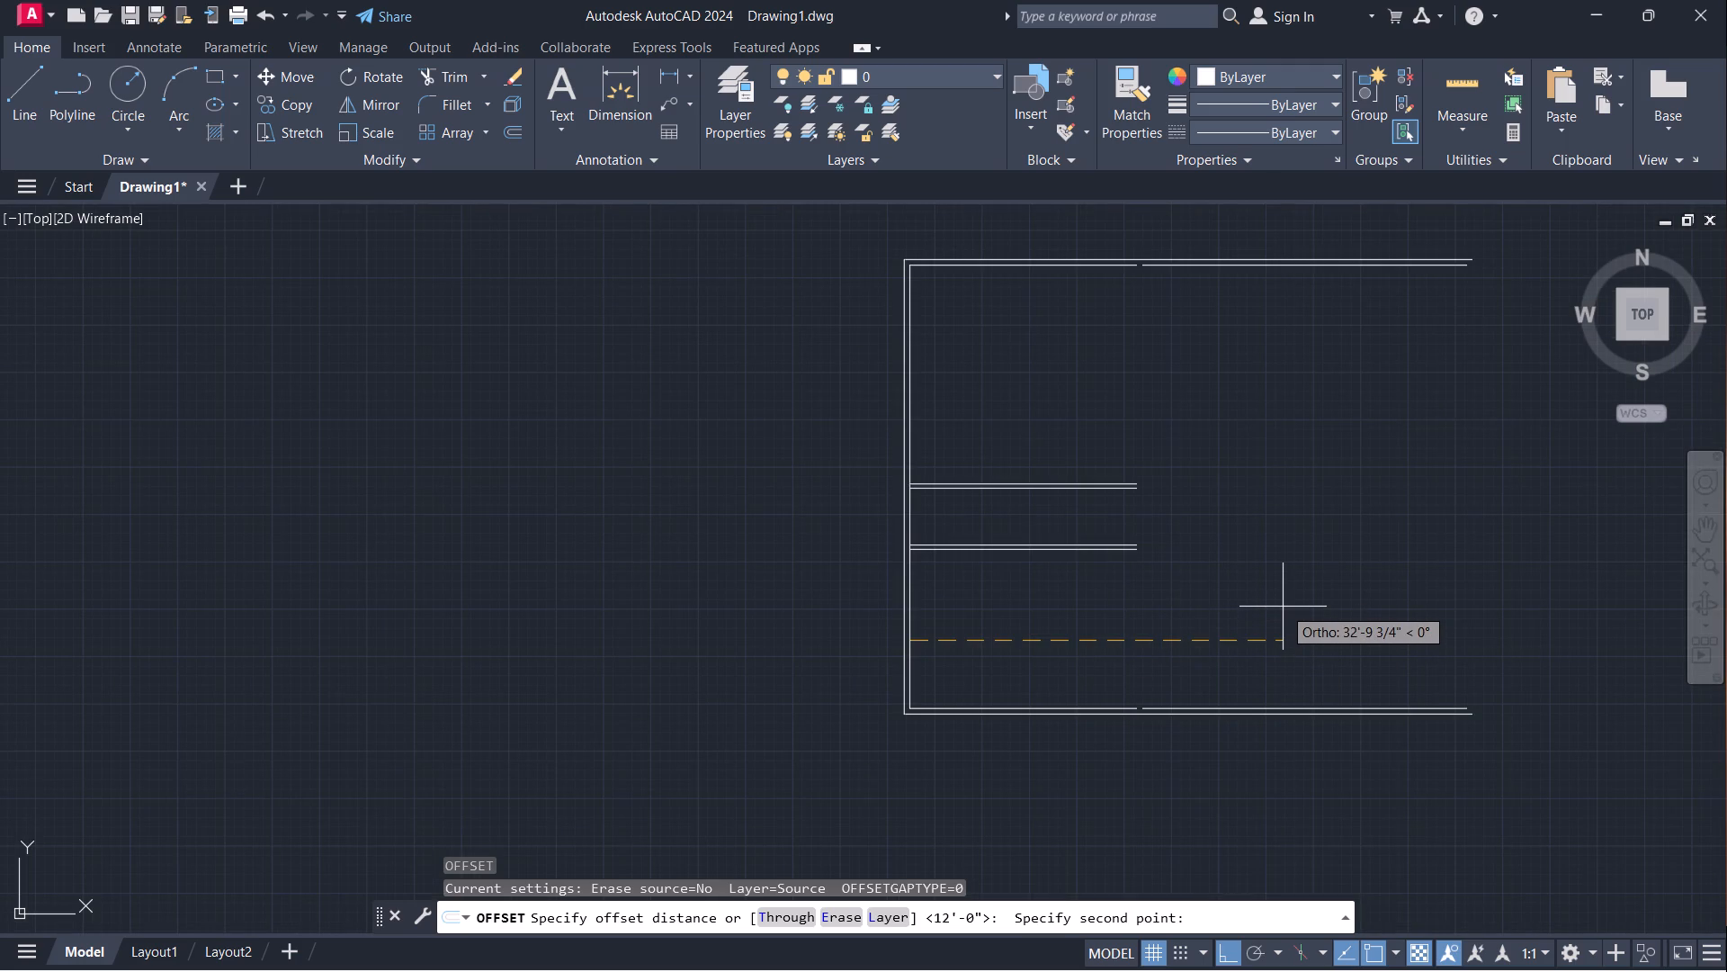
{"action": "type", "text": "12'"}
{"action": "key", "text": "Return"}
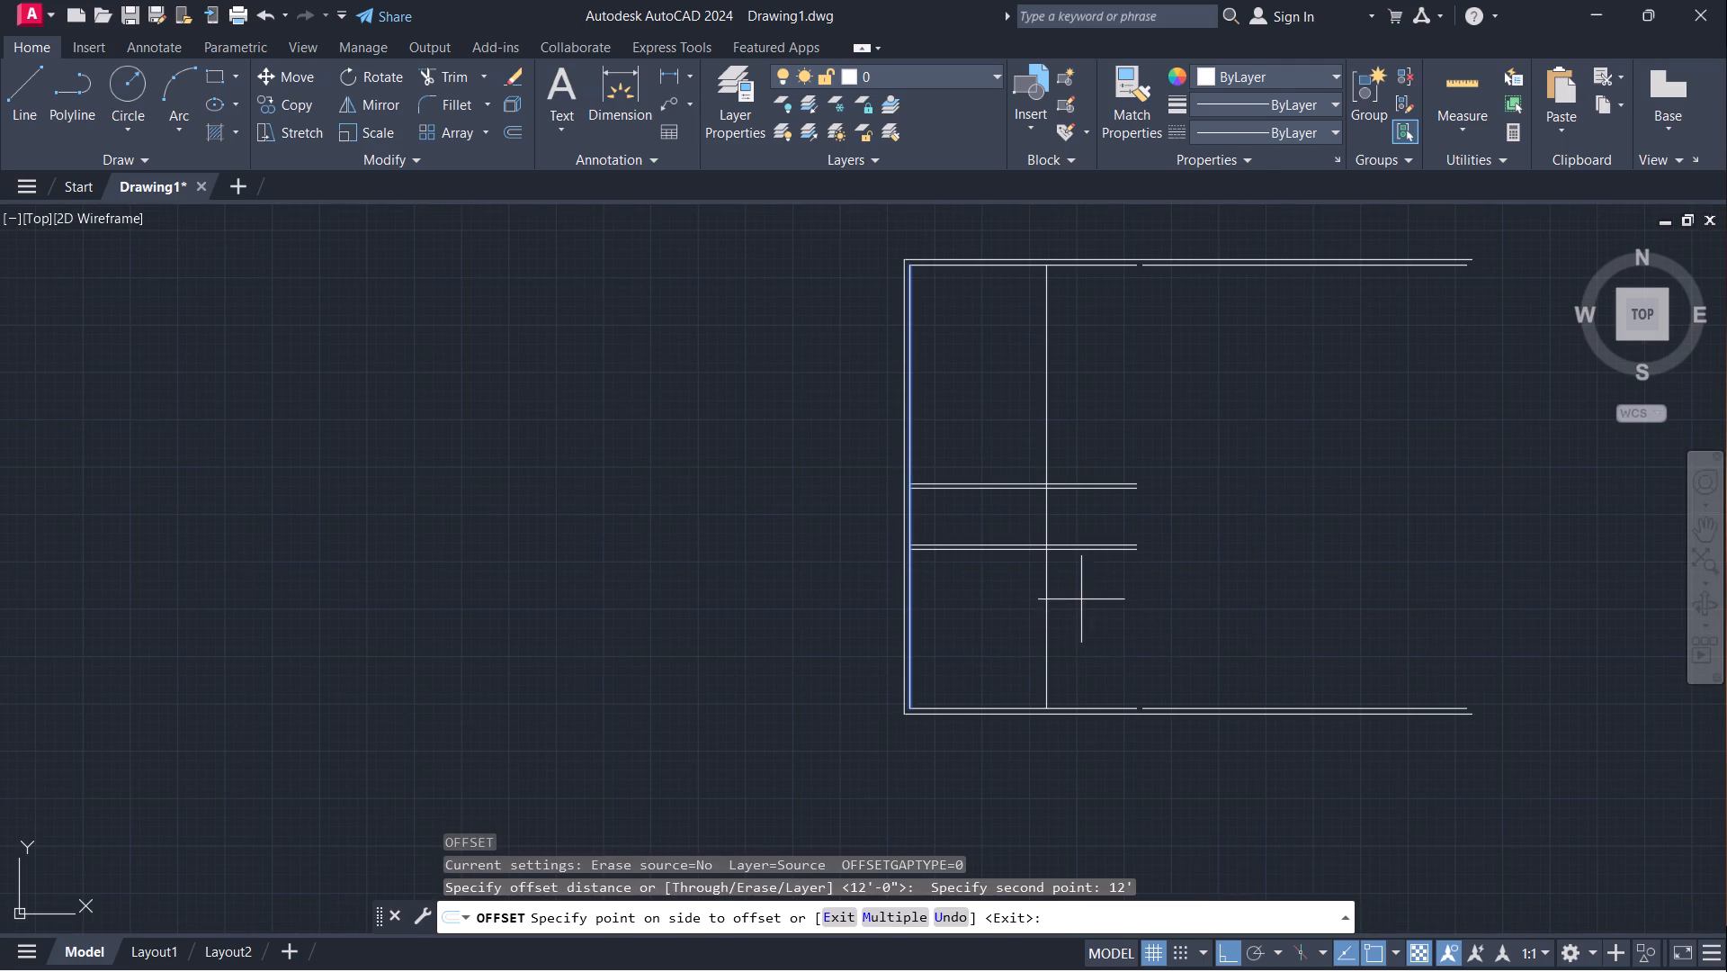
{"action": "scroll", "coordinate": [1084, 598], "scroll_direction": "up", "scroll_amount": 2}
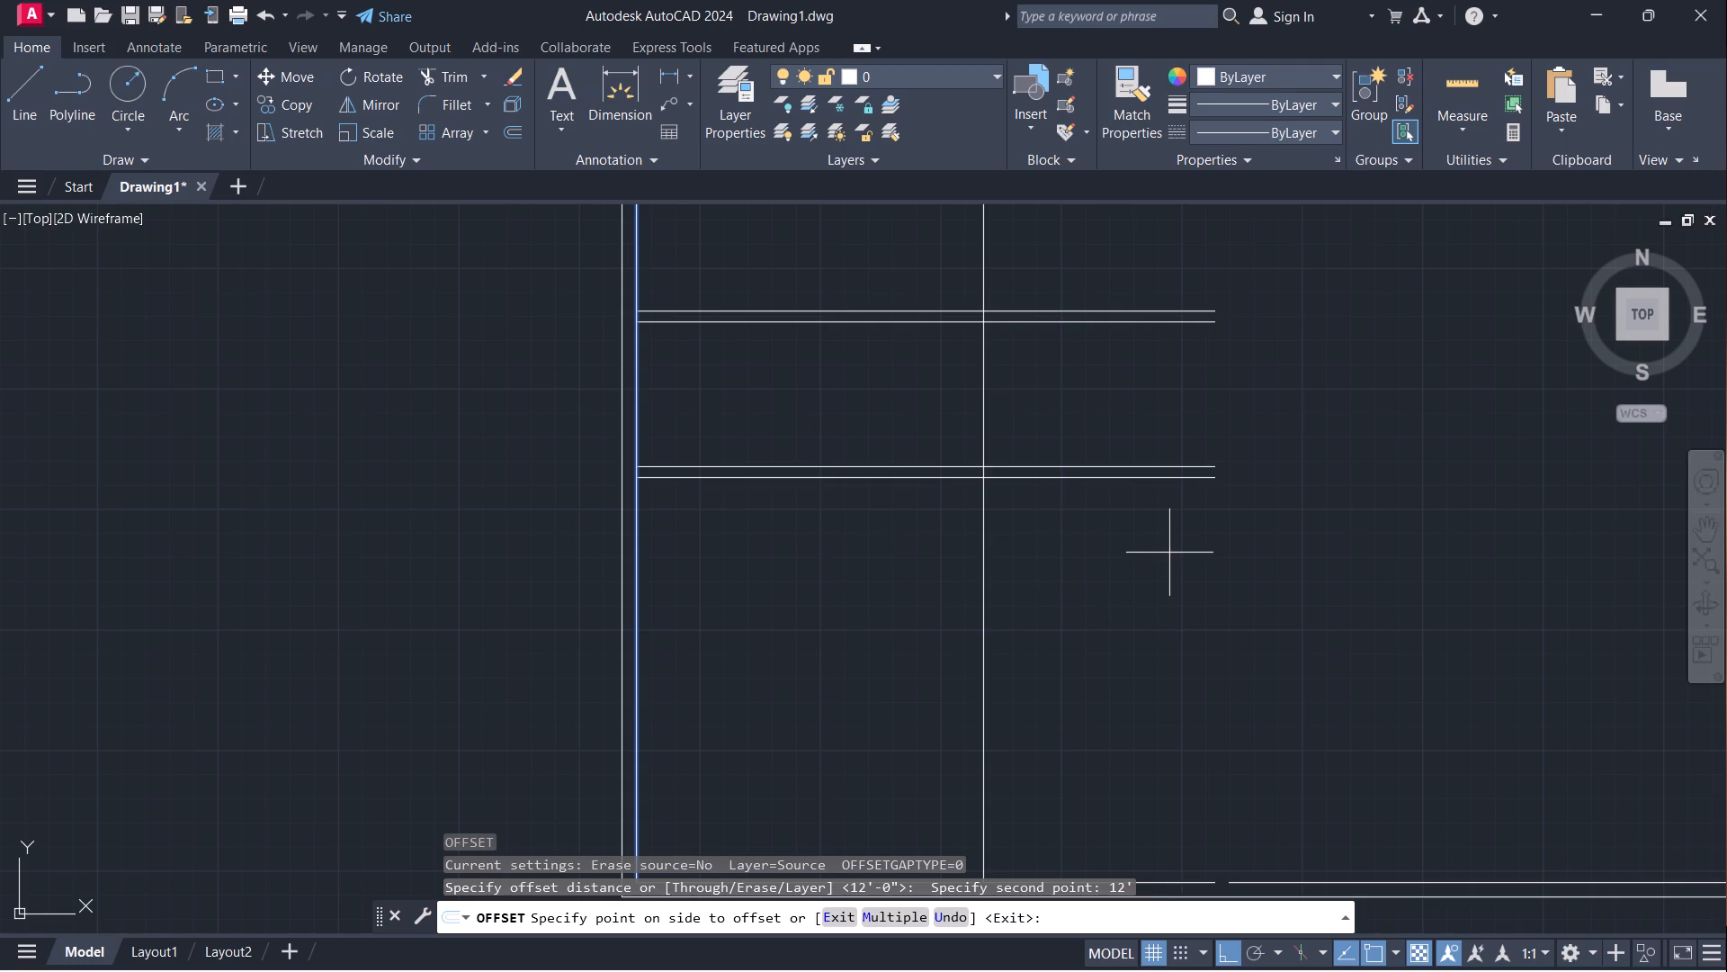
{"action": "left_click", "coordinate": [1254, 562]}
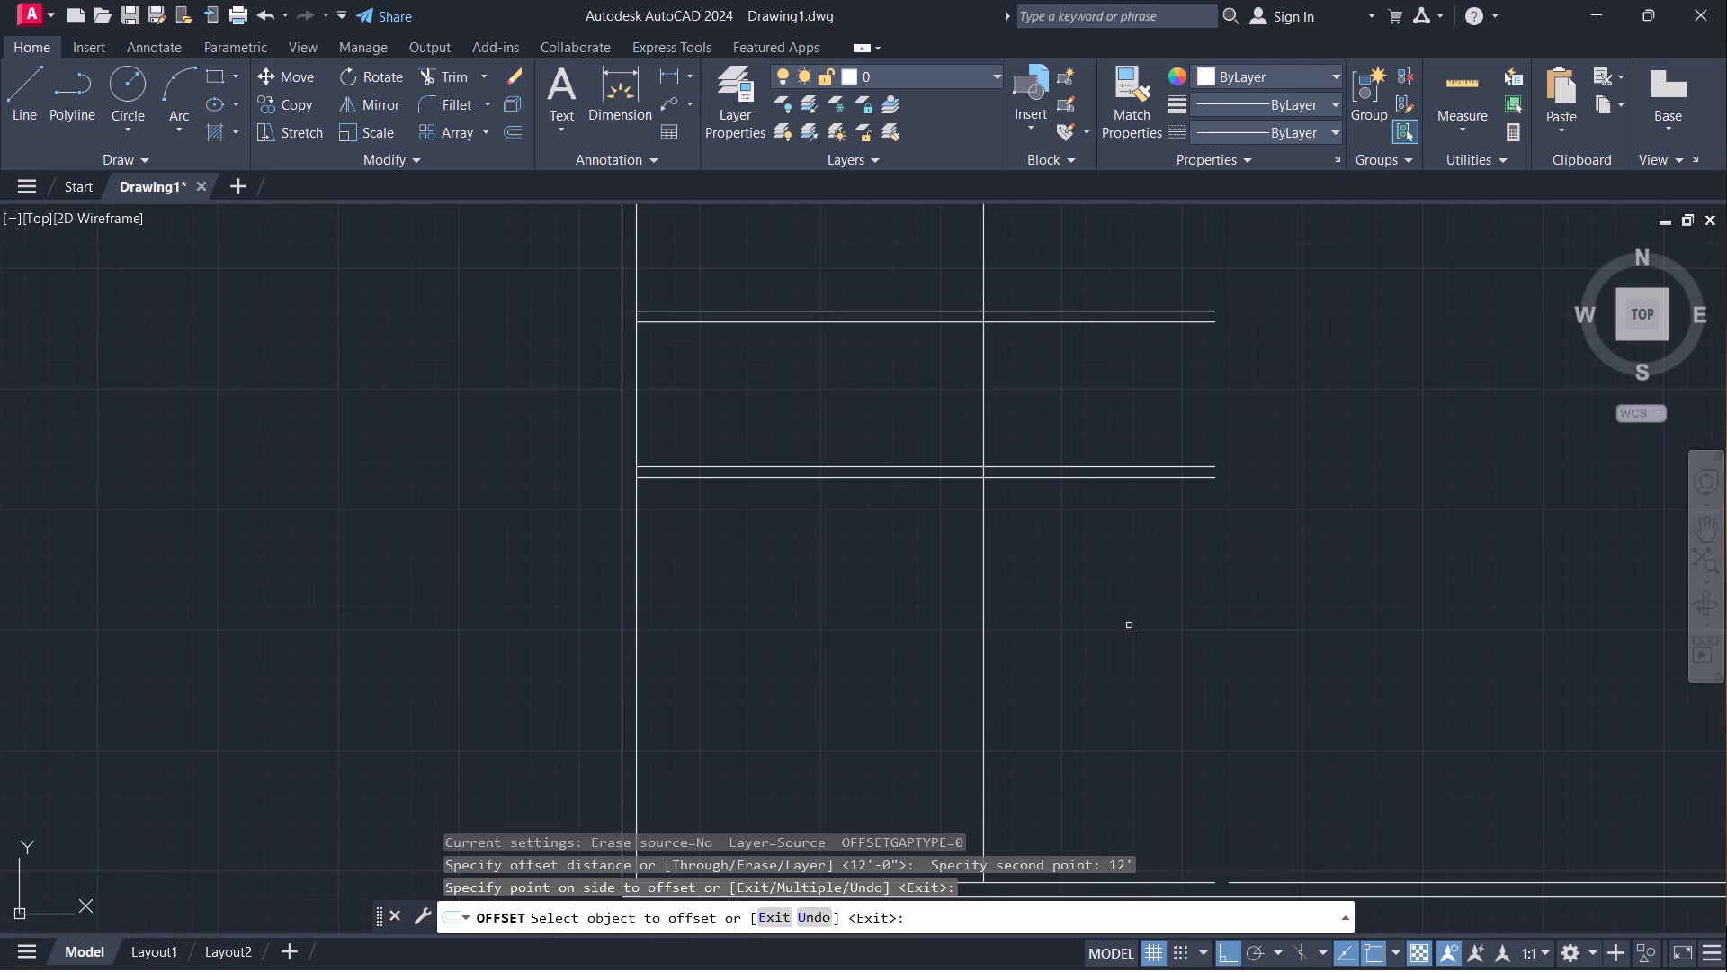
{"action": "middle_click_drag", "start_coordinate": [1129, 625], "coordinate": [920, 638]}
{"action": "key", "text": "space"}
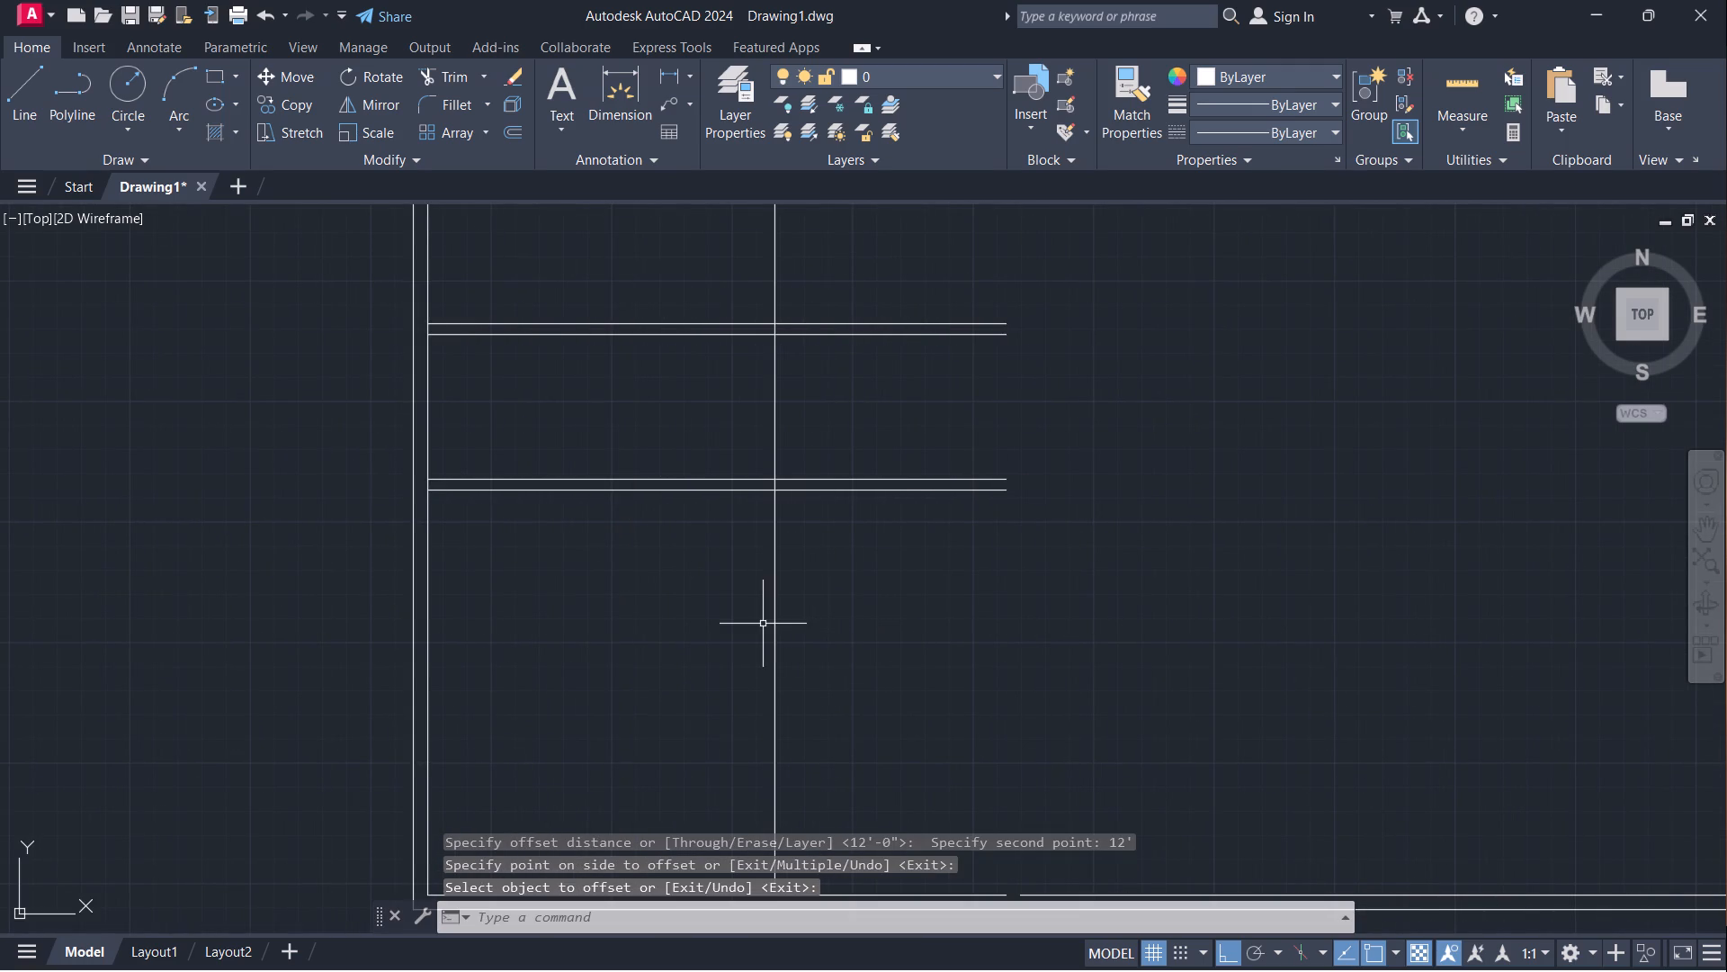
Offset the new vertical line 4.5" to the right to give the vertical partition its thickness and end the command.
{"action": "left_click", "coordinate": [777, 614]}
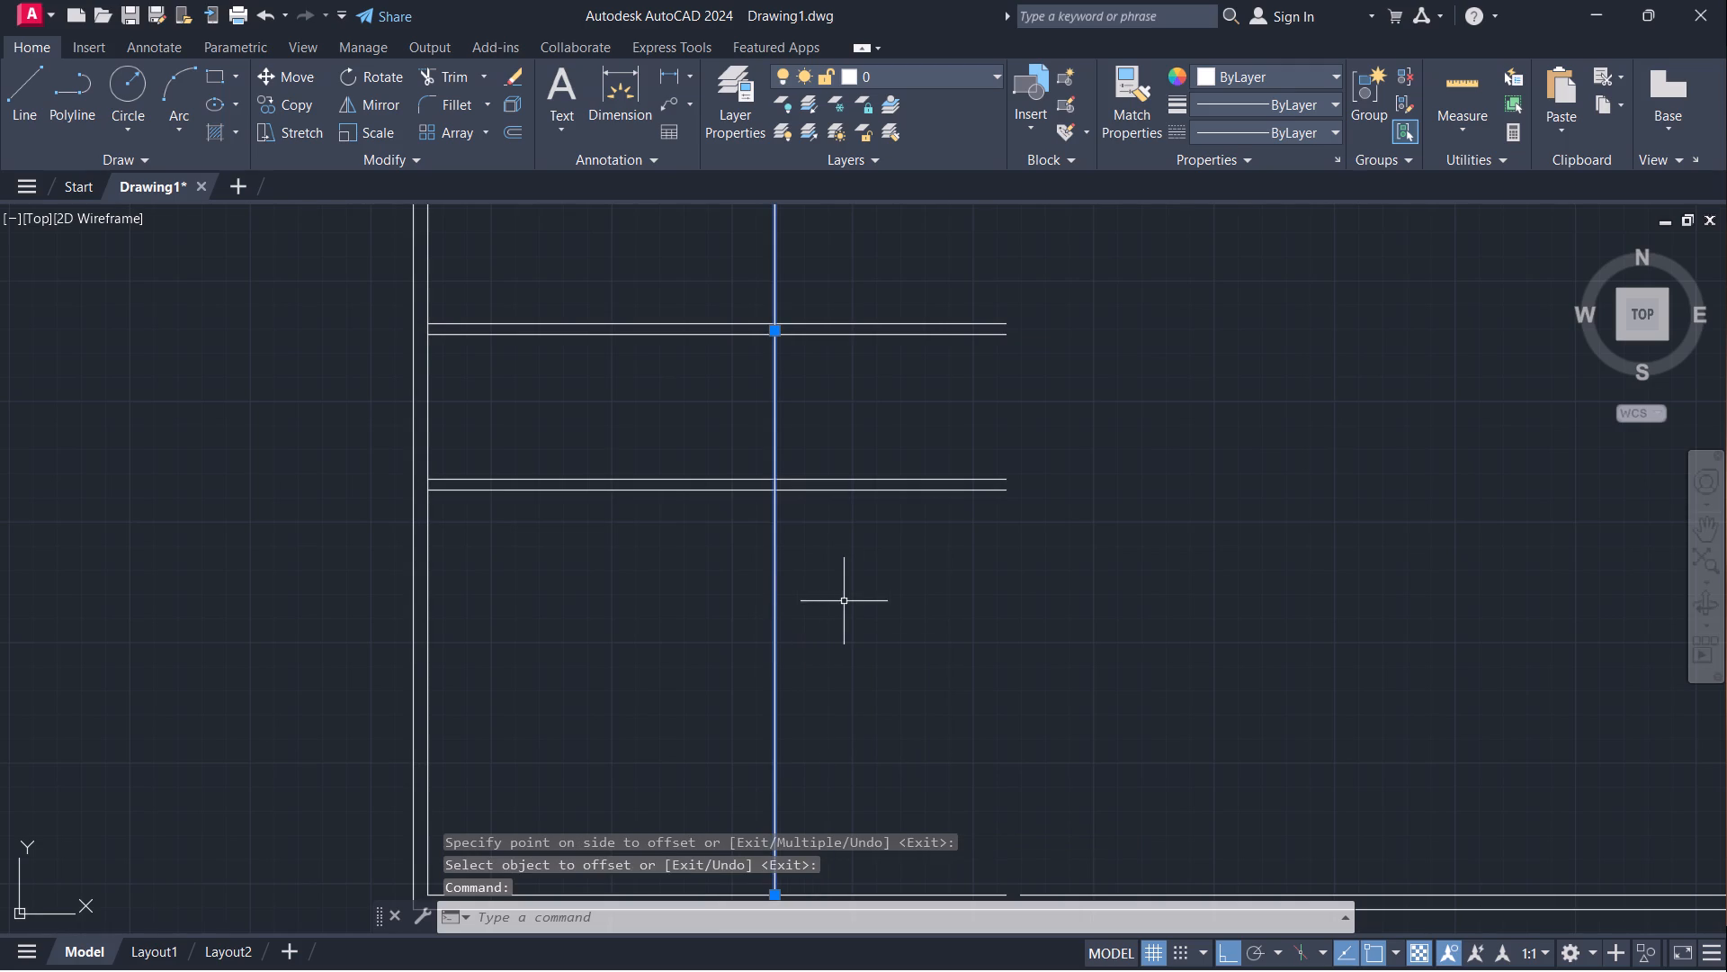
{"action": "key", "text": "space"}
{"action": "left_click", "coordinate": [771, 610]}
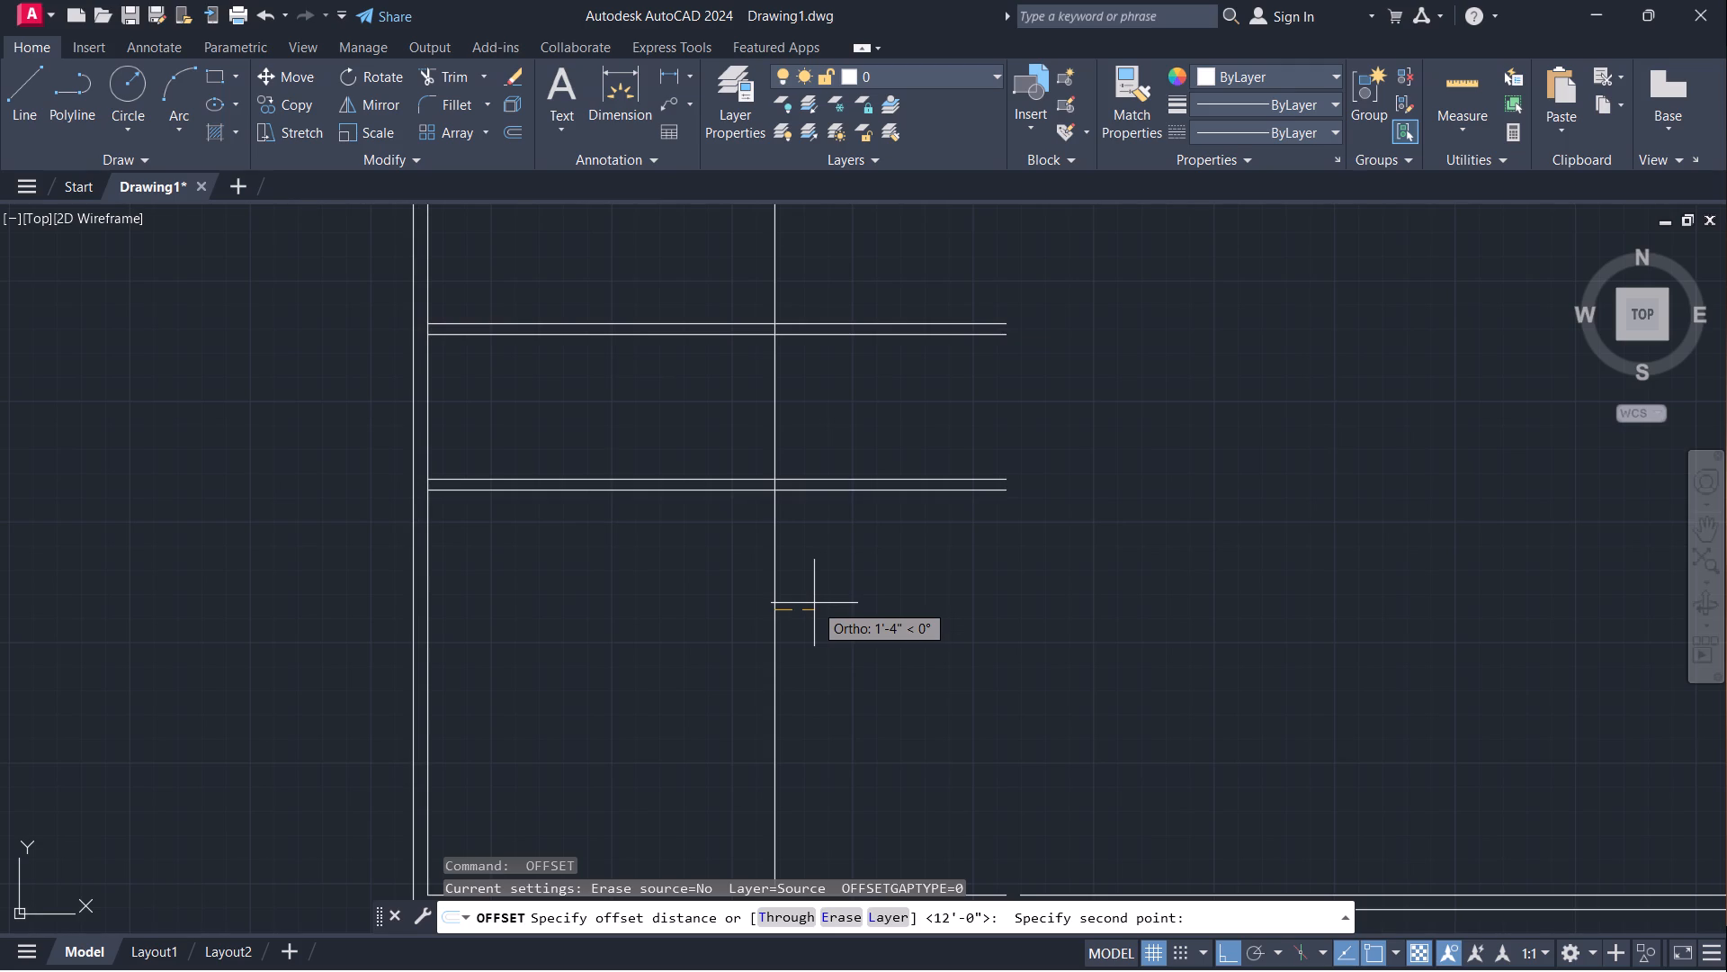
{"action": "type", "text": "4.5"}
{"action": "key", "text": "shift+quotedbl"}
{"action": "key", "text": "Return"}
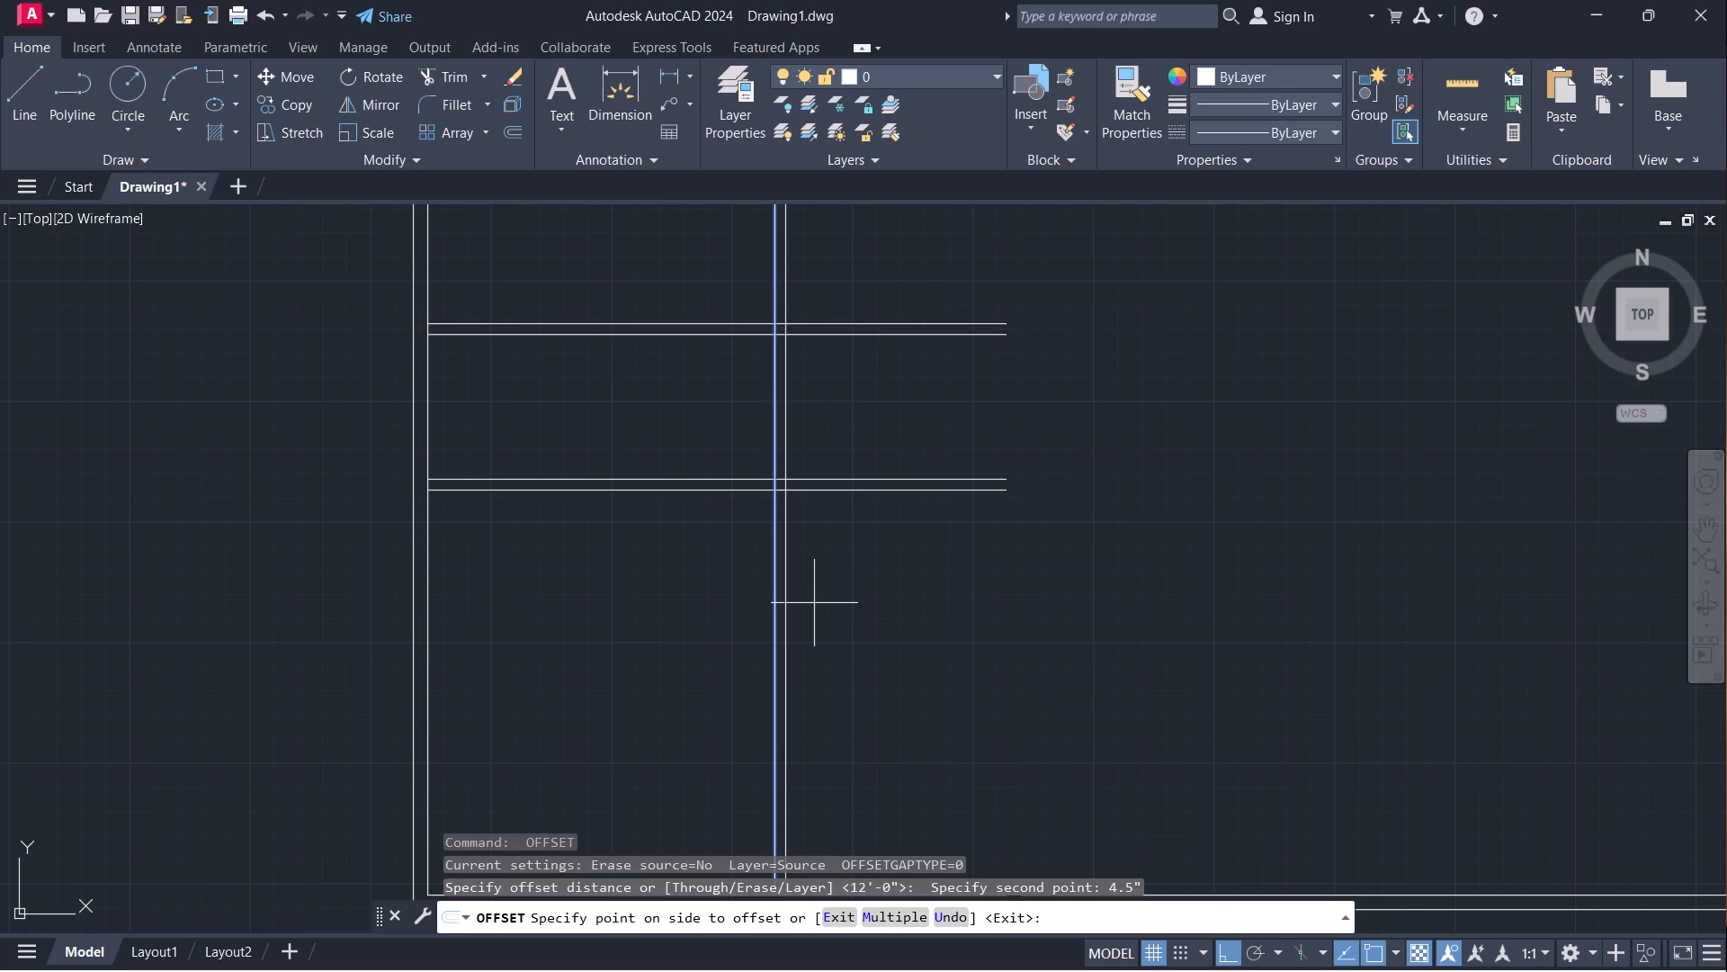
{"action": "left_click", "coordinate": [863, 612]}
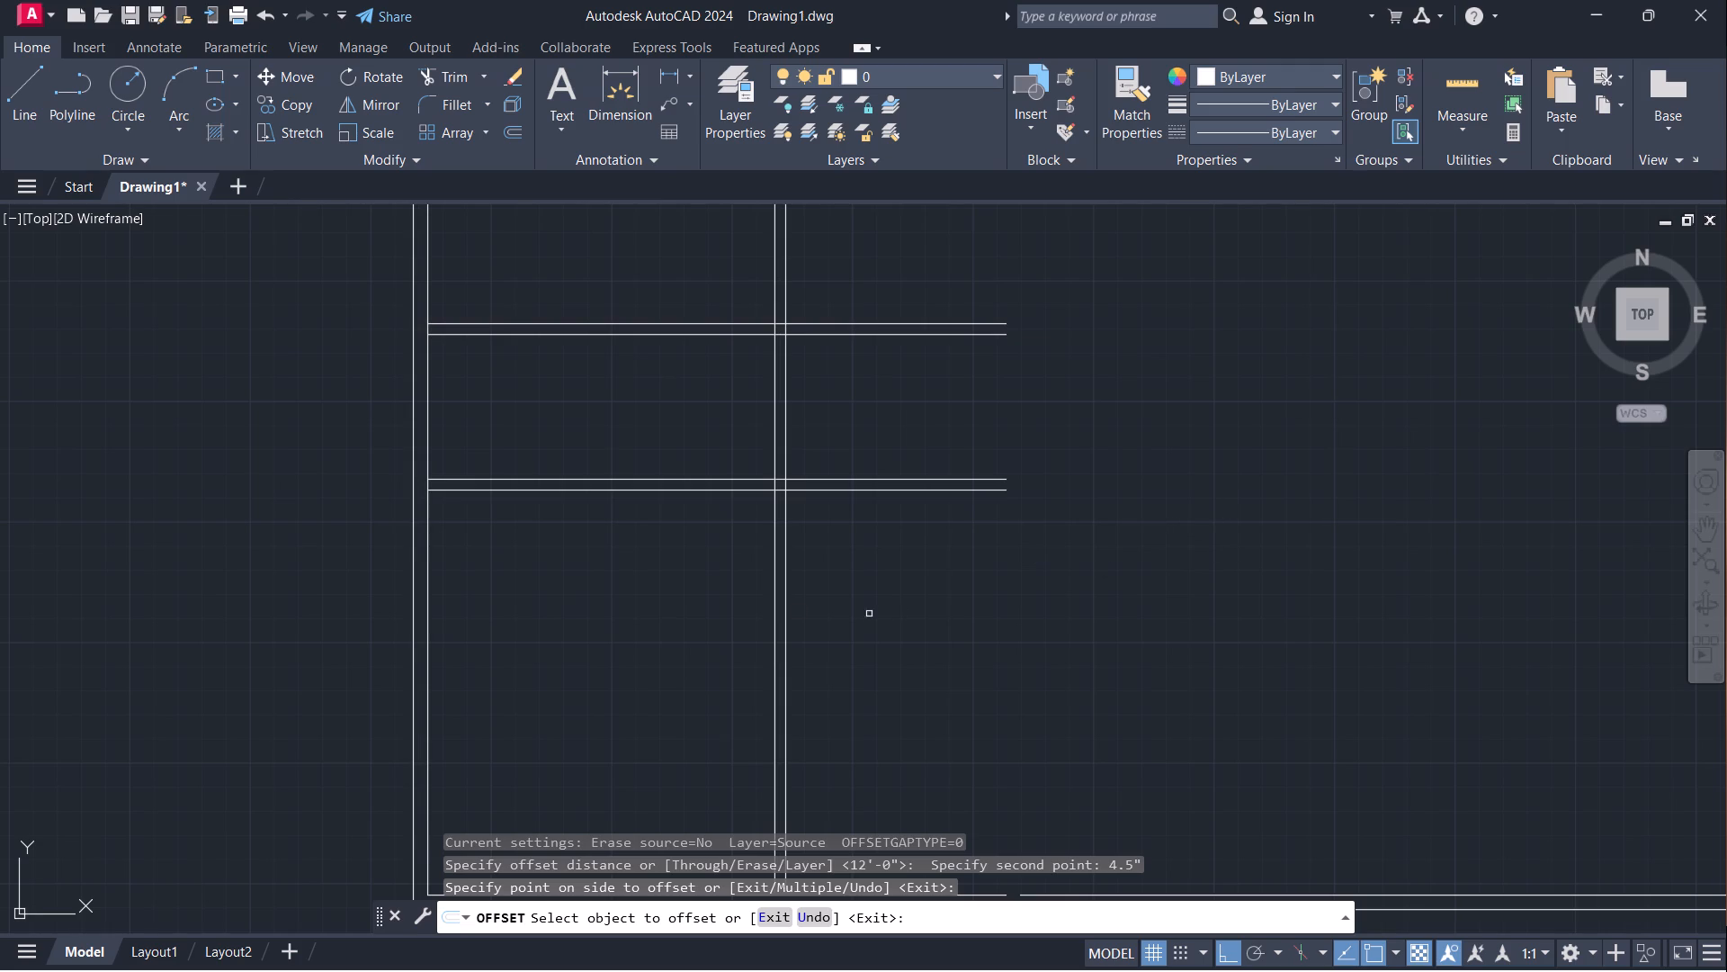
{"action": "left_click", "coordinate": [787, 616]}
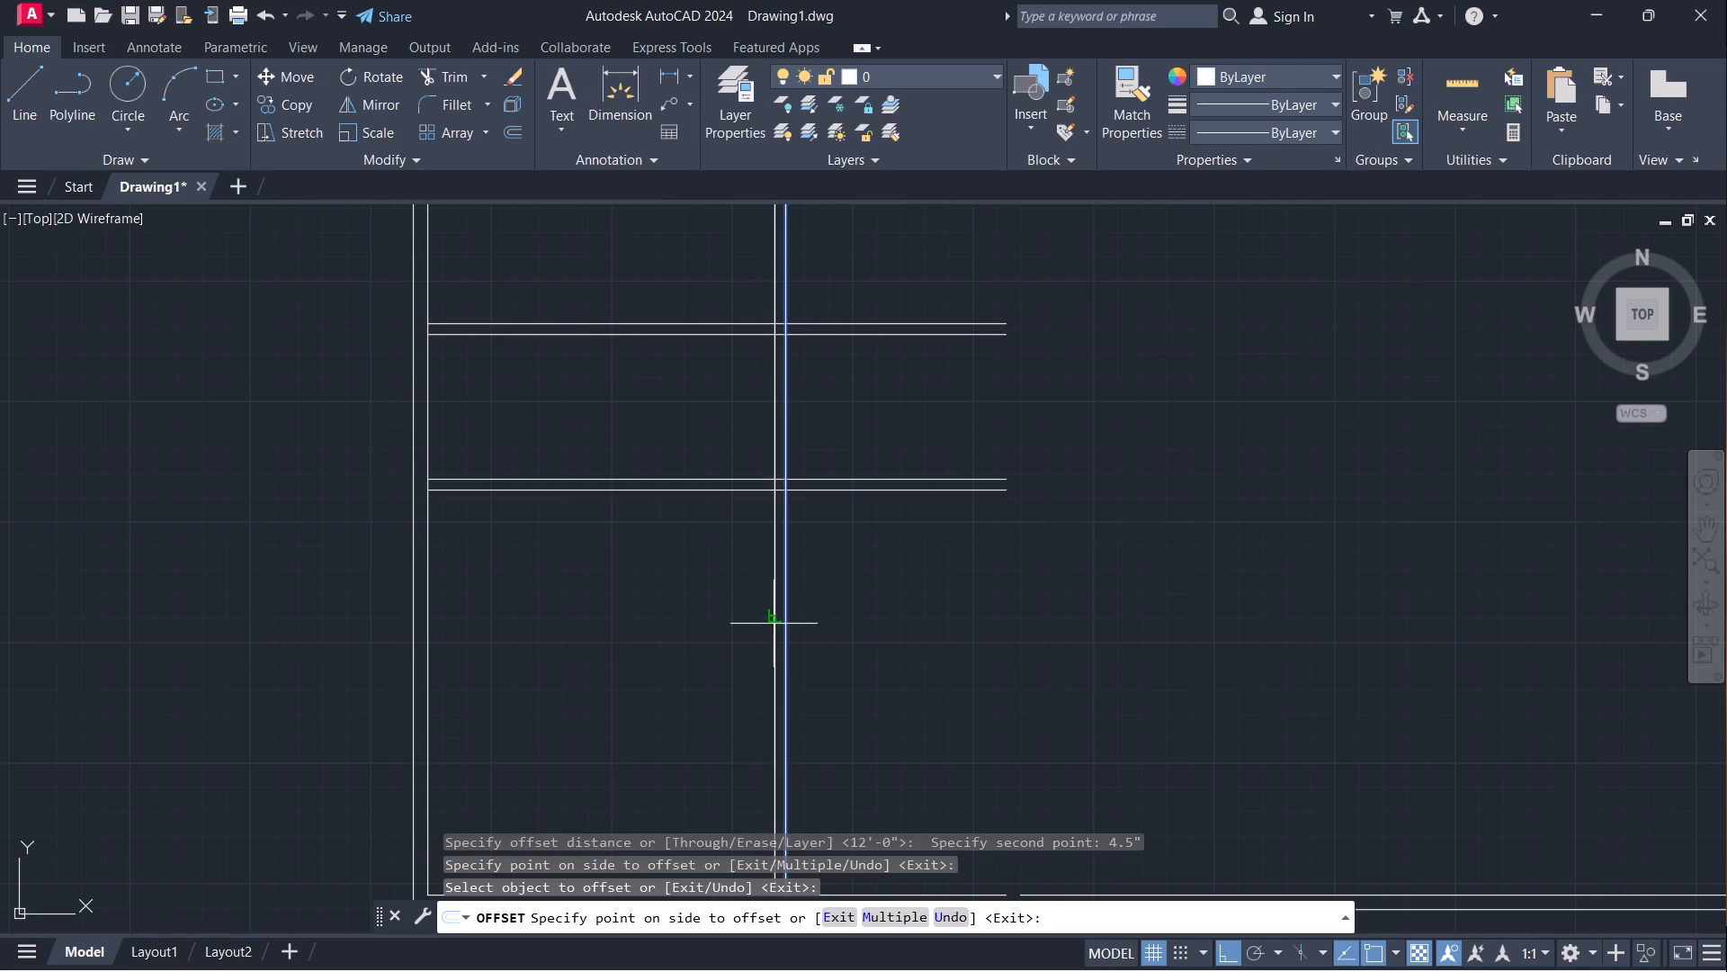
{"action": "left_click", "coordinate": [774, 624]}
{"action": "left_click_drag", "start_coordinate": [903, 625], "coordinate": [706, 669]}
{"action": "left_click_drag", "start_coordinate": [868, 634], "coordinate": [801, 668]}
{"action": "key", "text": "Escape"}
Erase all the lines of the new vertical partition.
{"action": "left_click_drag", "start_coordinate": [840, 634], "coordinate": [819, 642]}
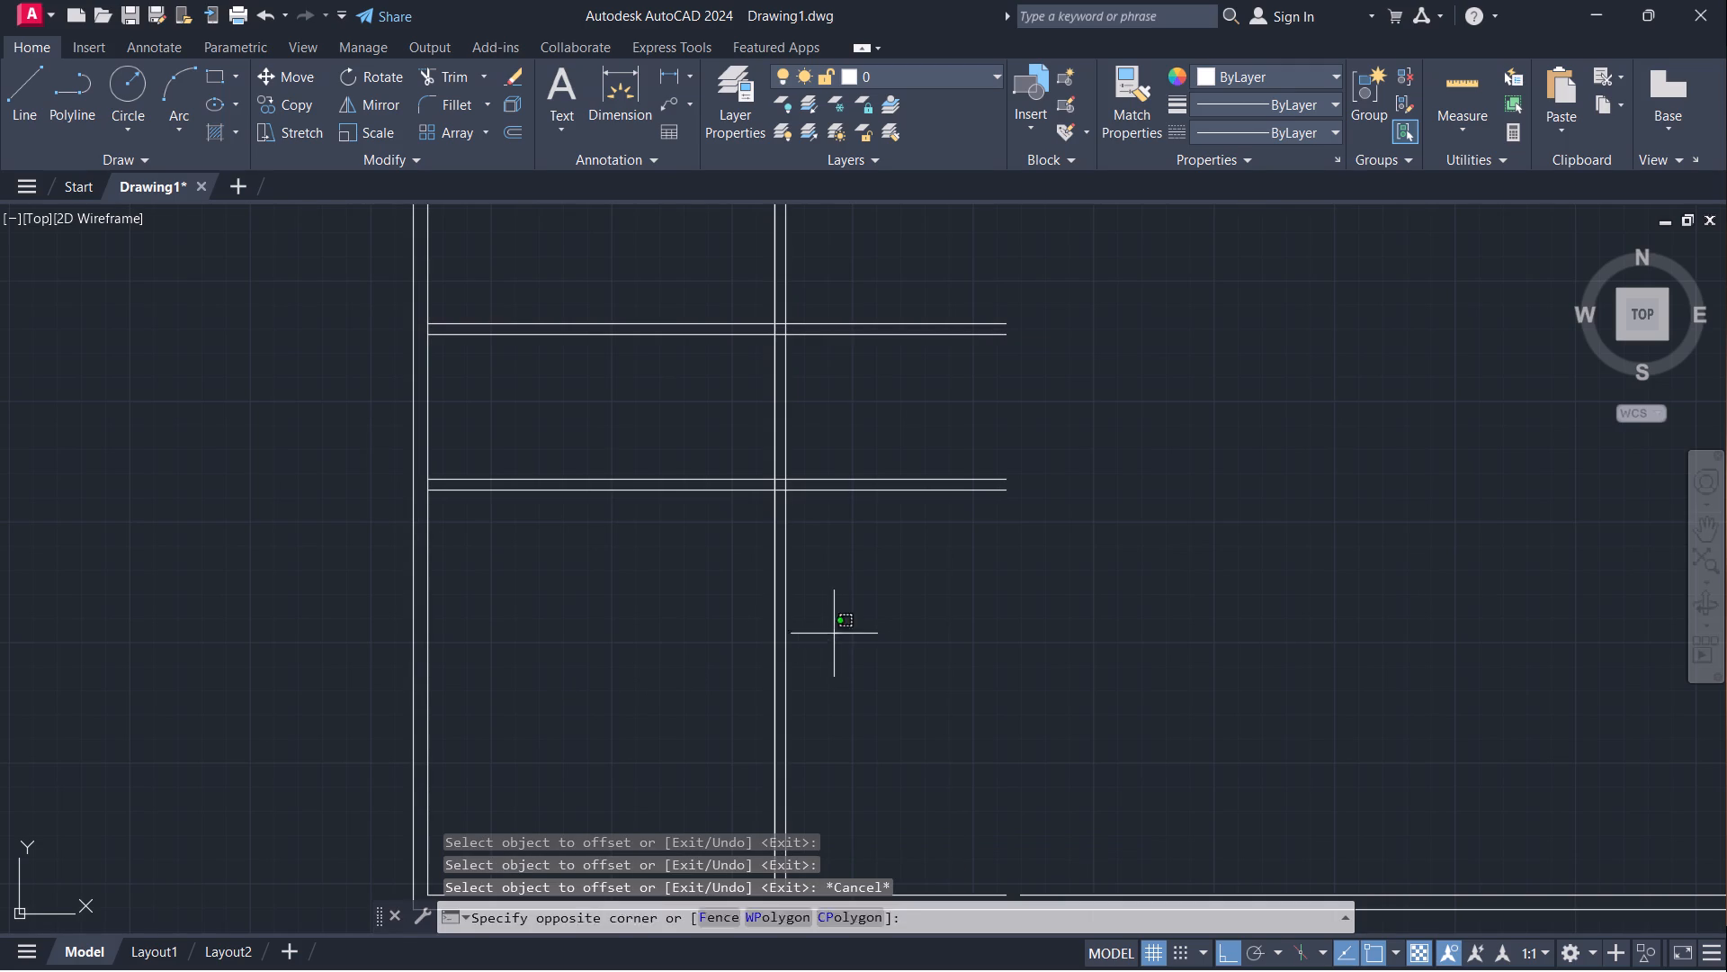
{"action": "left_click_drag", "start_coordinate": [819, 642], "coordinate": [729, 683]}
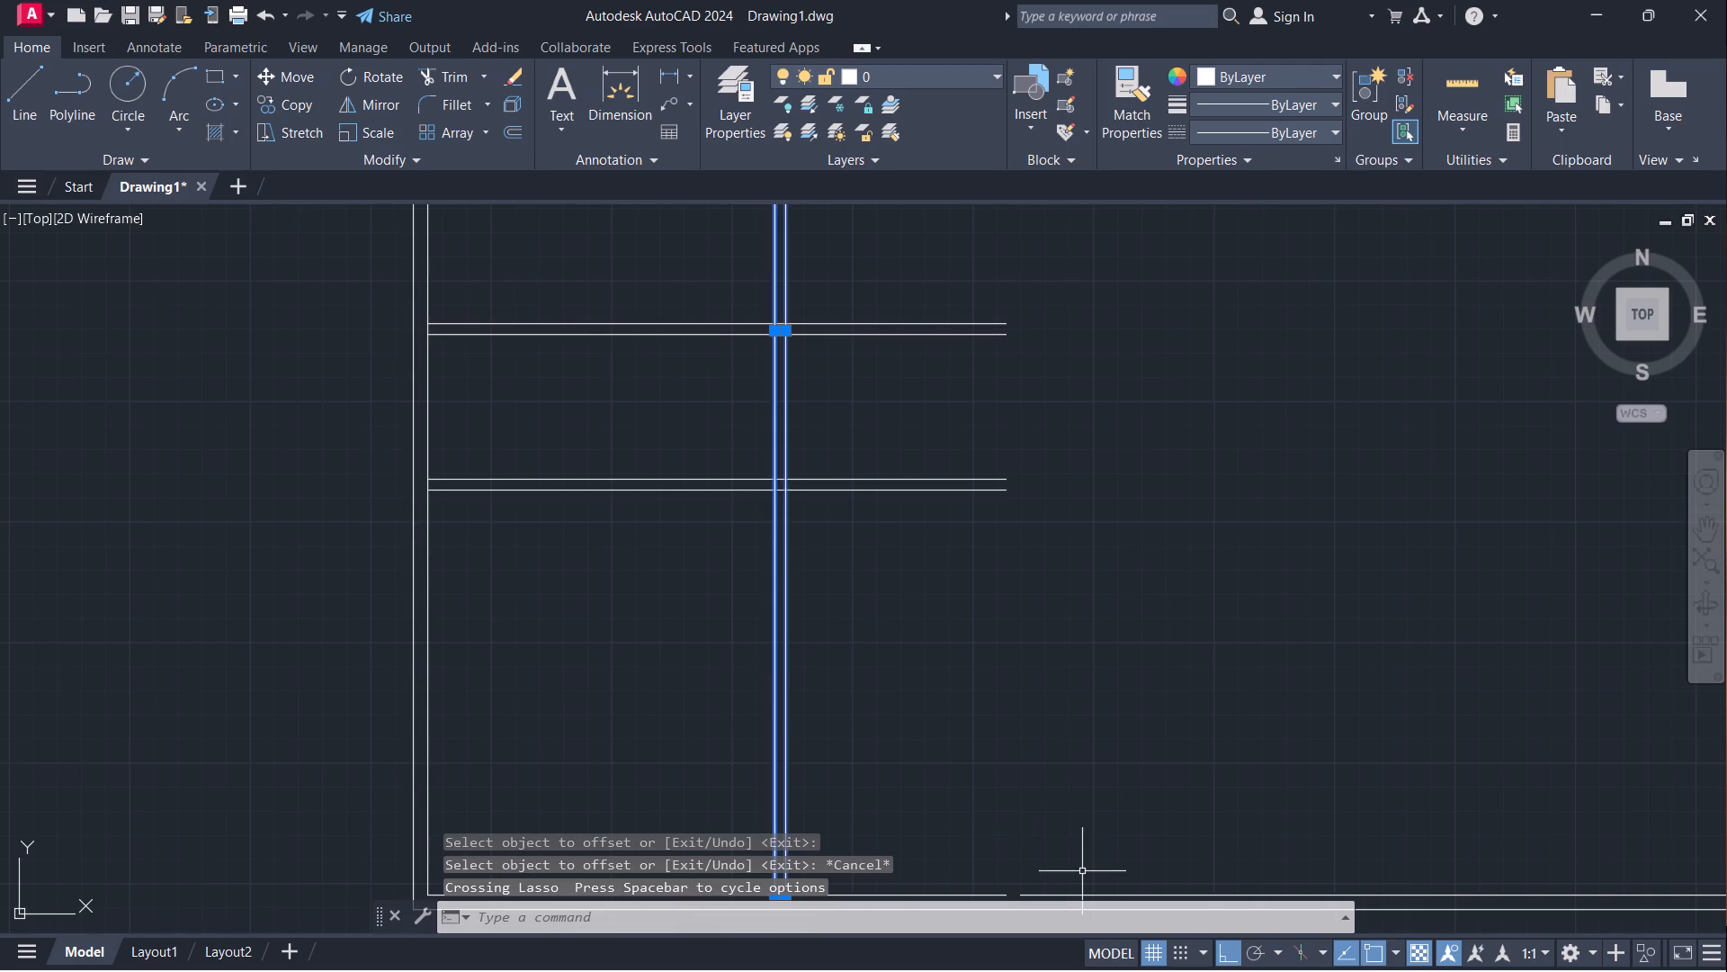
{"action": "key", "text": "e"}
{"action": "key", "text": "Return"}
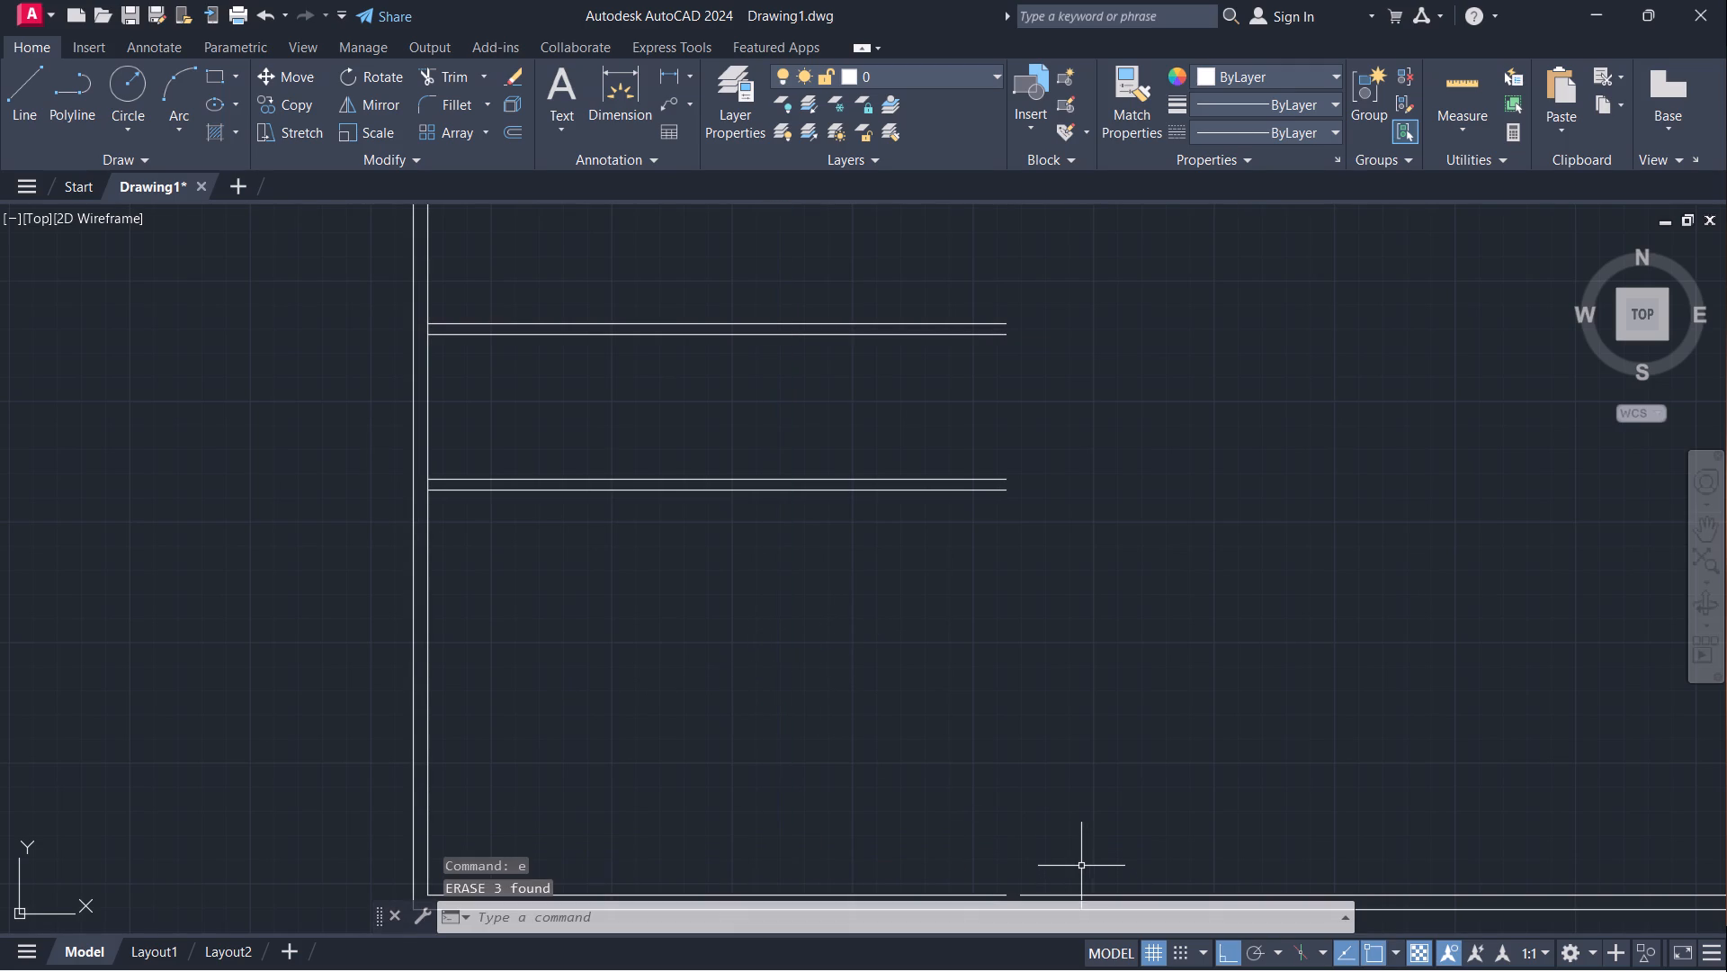
Offset the left outer wall's inner line 14' to the right for the vertical partition and finish offsetting.
{"action": "left_click", "coordinate": [430, 644]}
{"action": "key", "text": "o"}
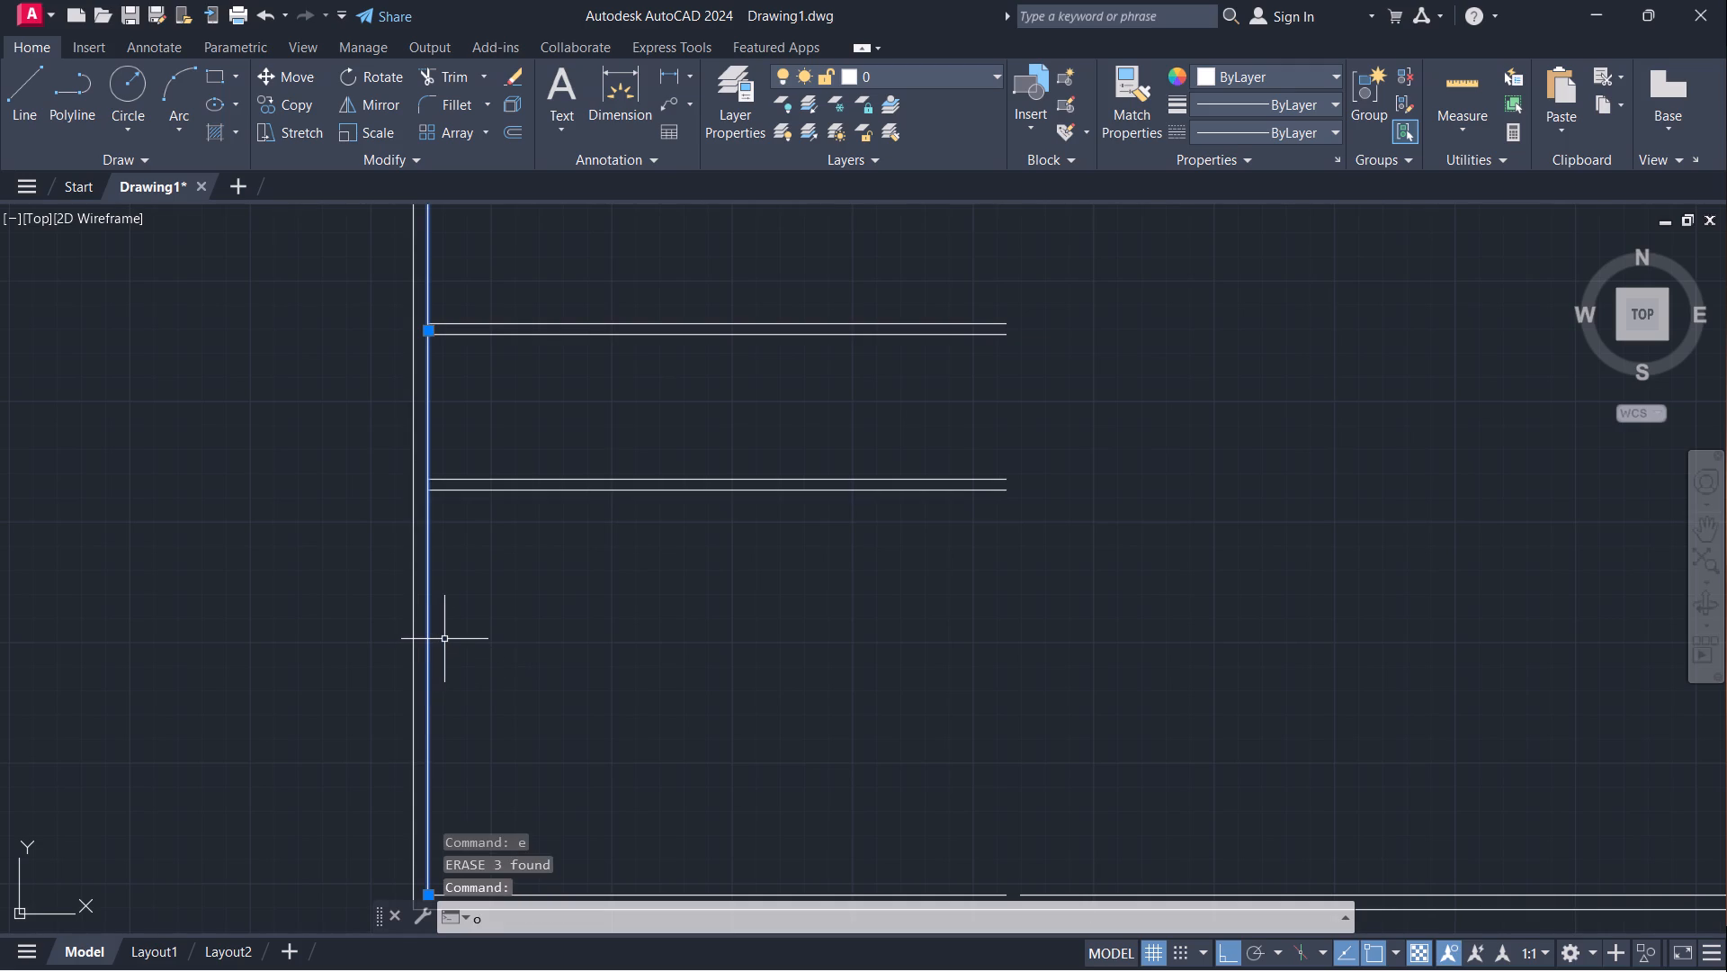
{"action": "key", "text": "Return"}
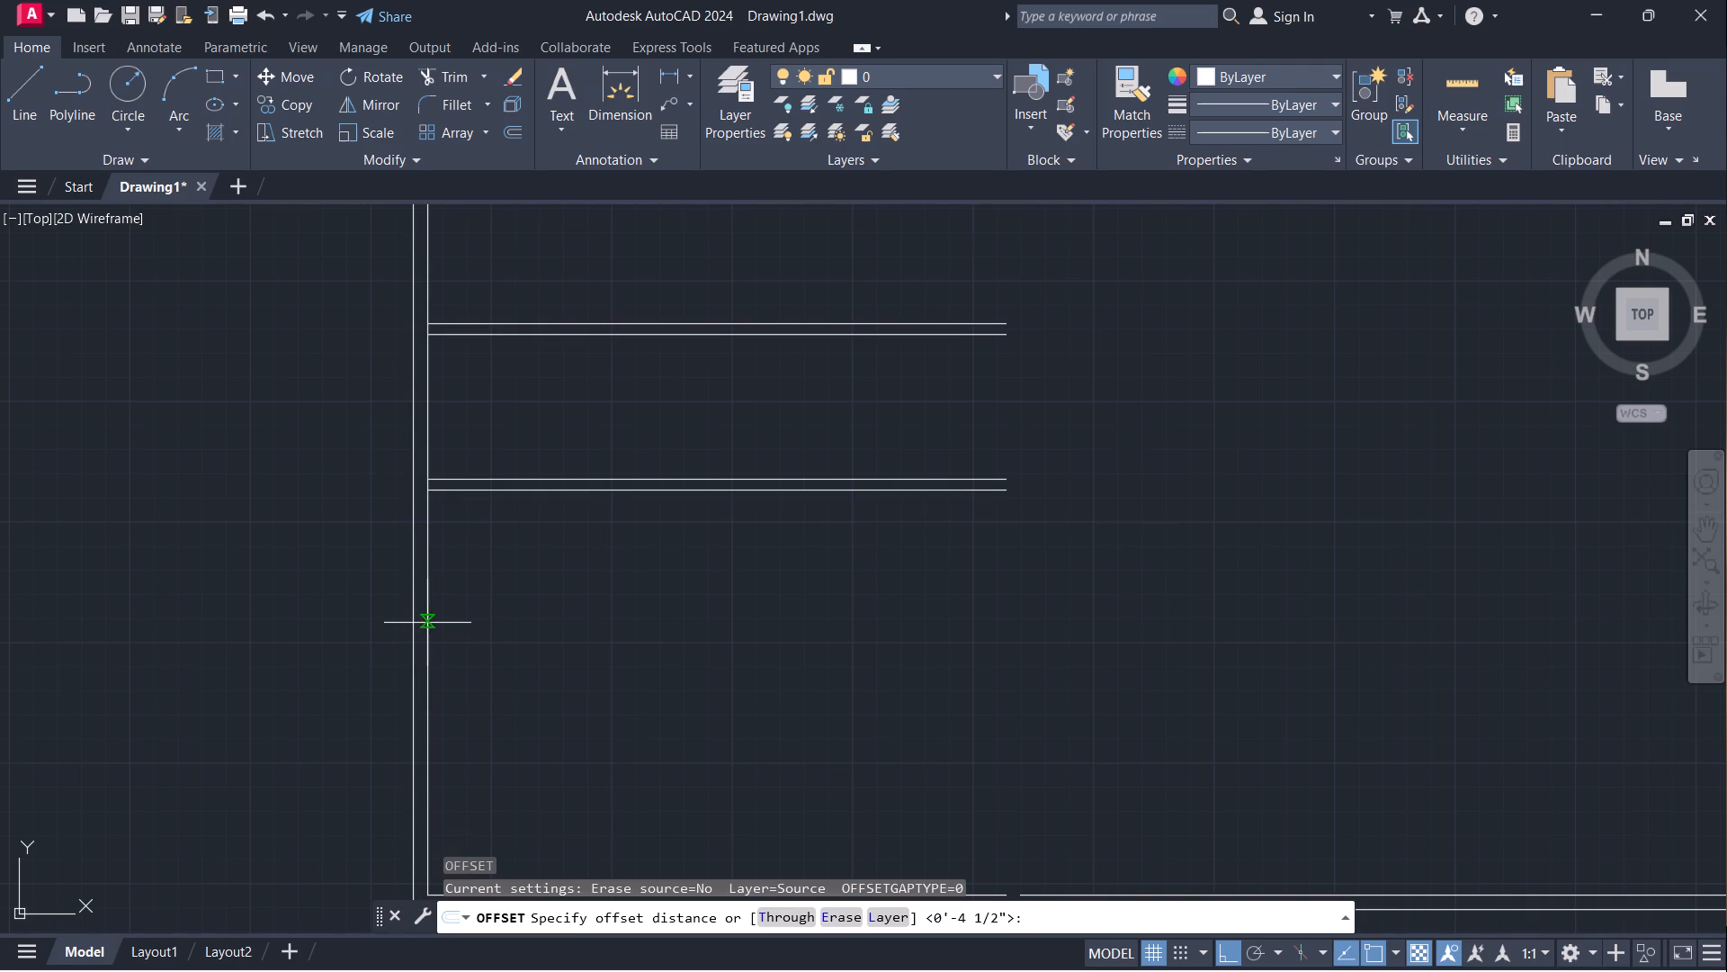
{"action": "left_click", "coordinate": [427, 623]}
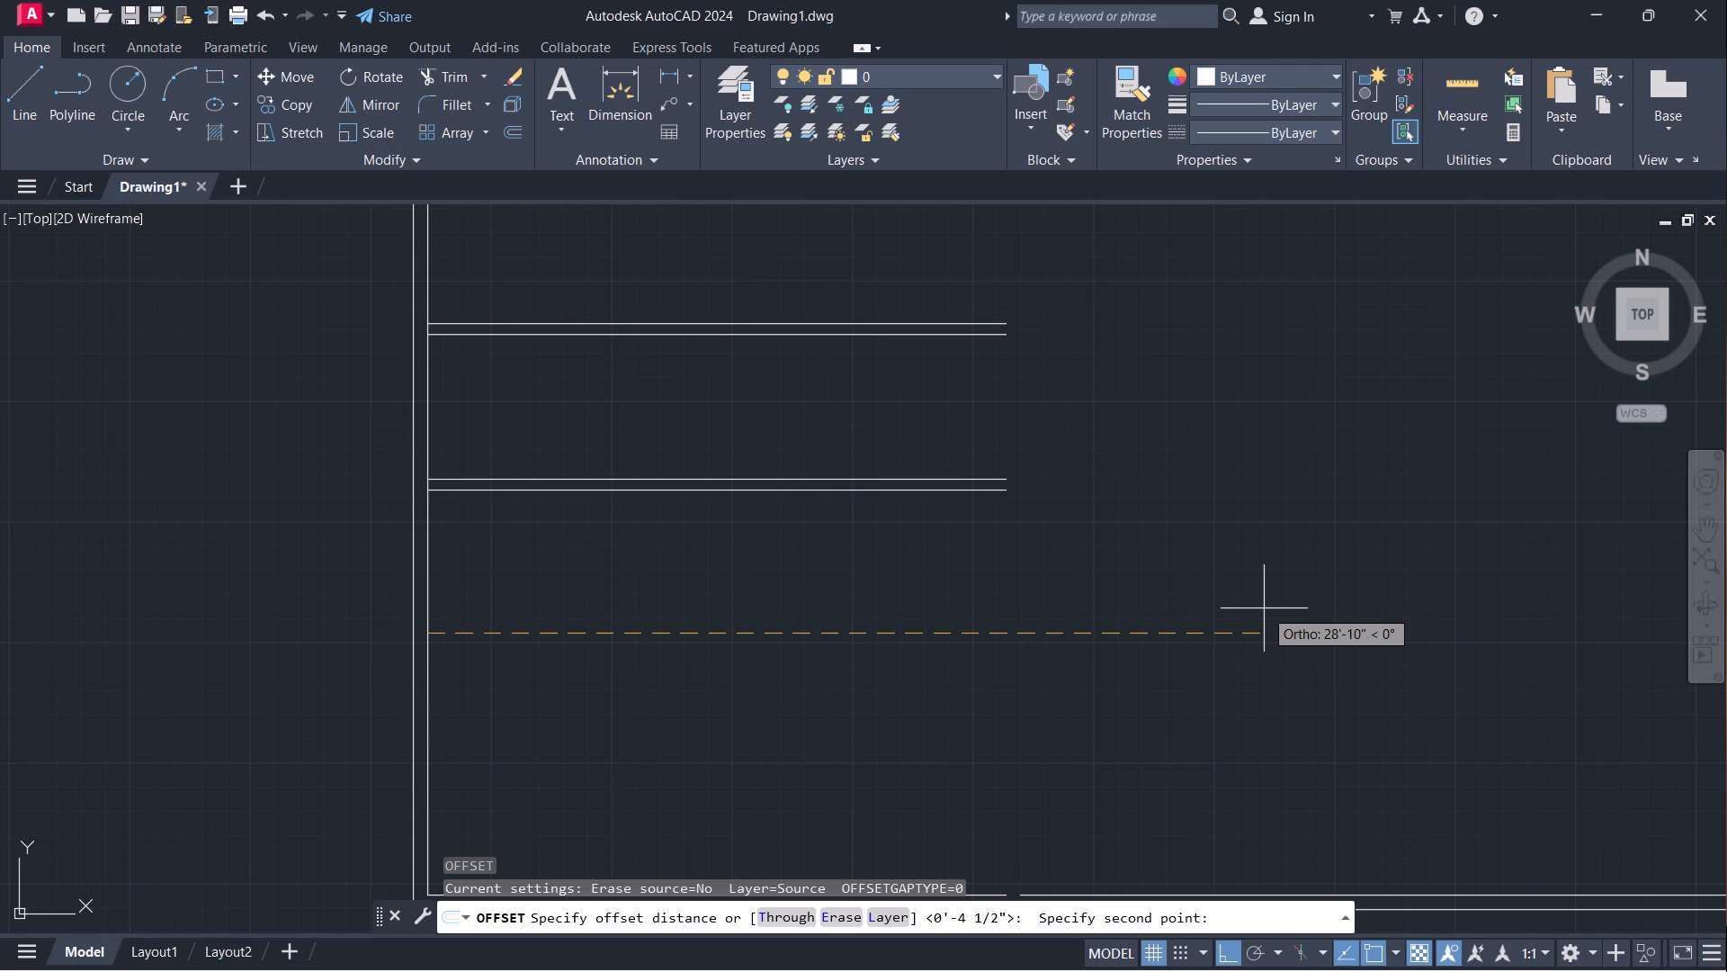
{"action": "key", "text": "1"}
{"action": "key", "text": "4"}
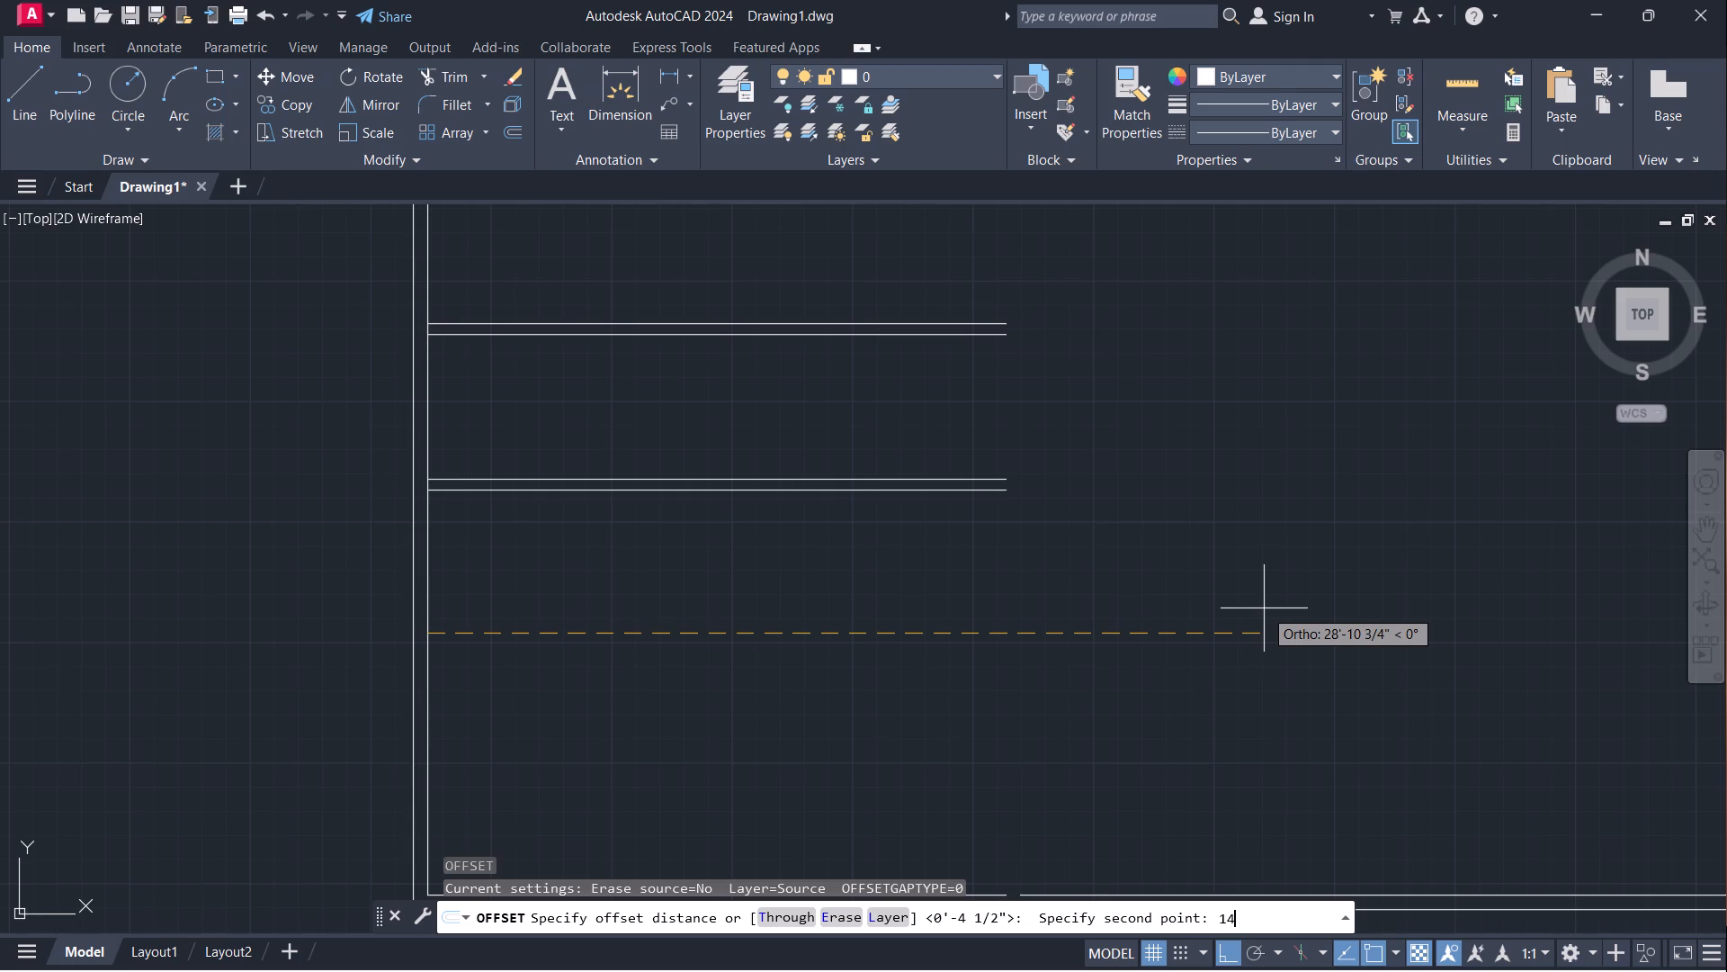
{"action": "key", "text": "apostrophe"}
{"action": "key", "text": "Return"}
{"action": "left_click", "coordinate": [1277, 609]}
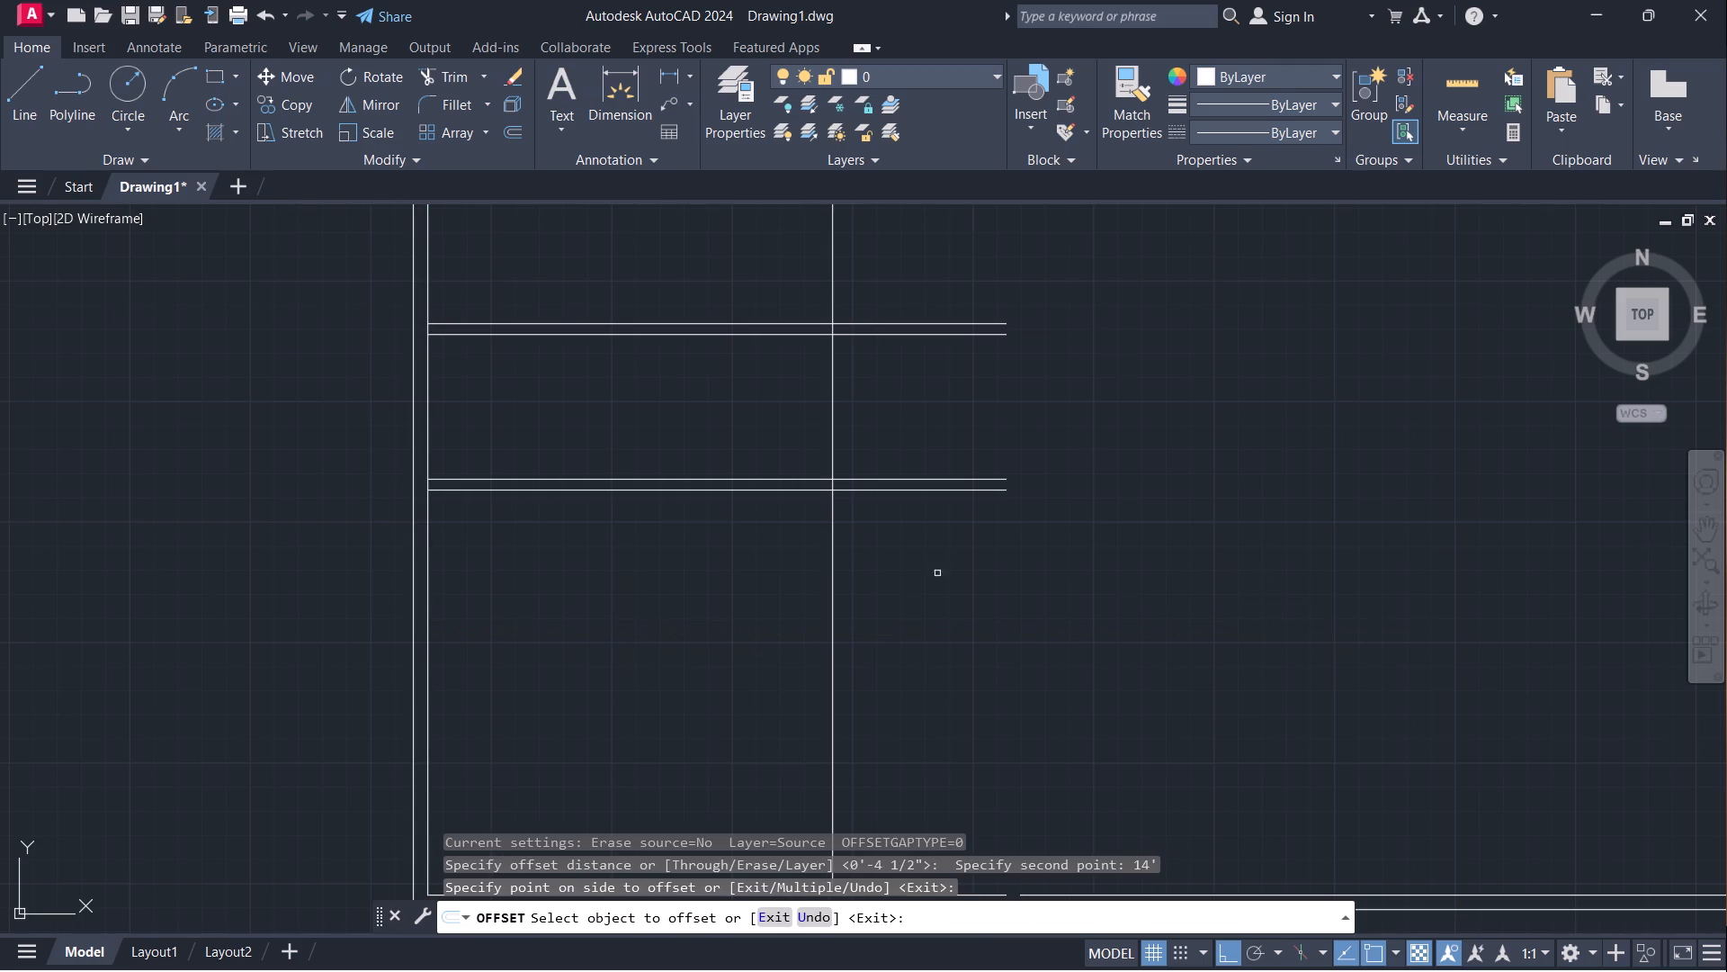
{"action": "key", "text": "space"}
Offset the new vertical line 4.5" to the right to form the vertical partition's second face.
{"action": "left_click", "coordinate": [832, 572]}
{"action": "key", "text": "space"}
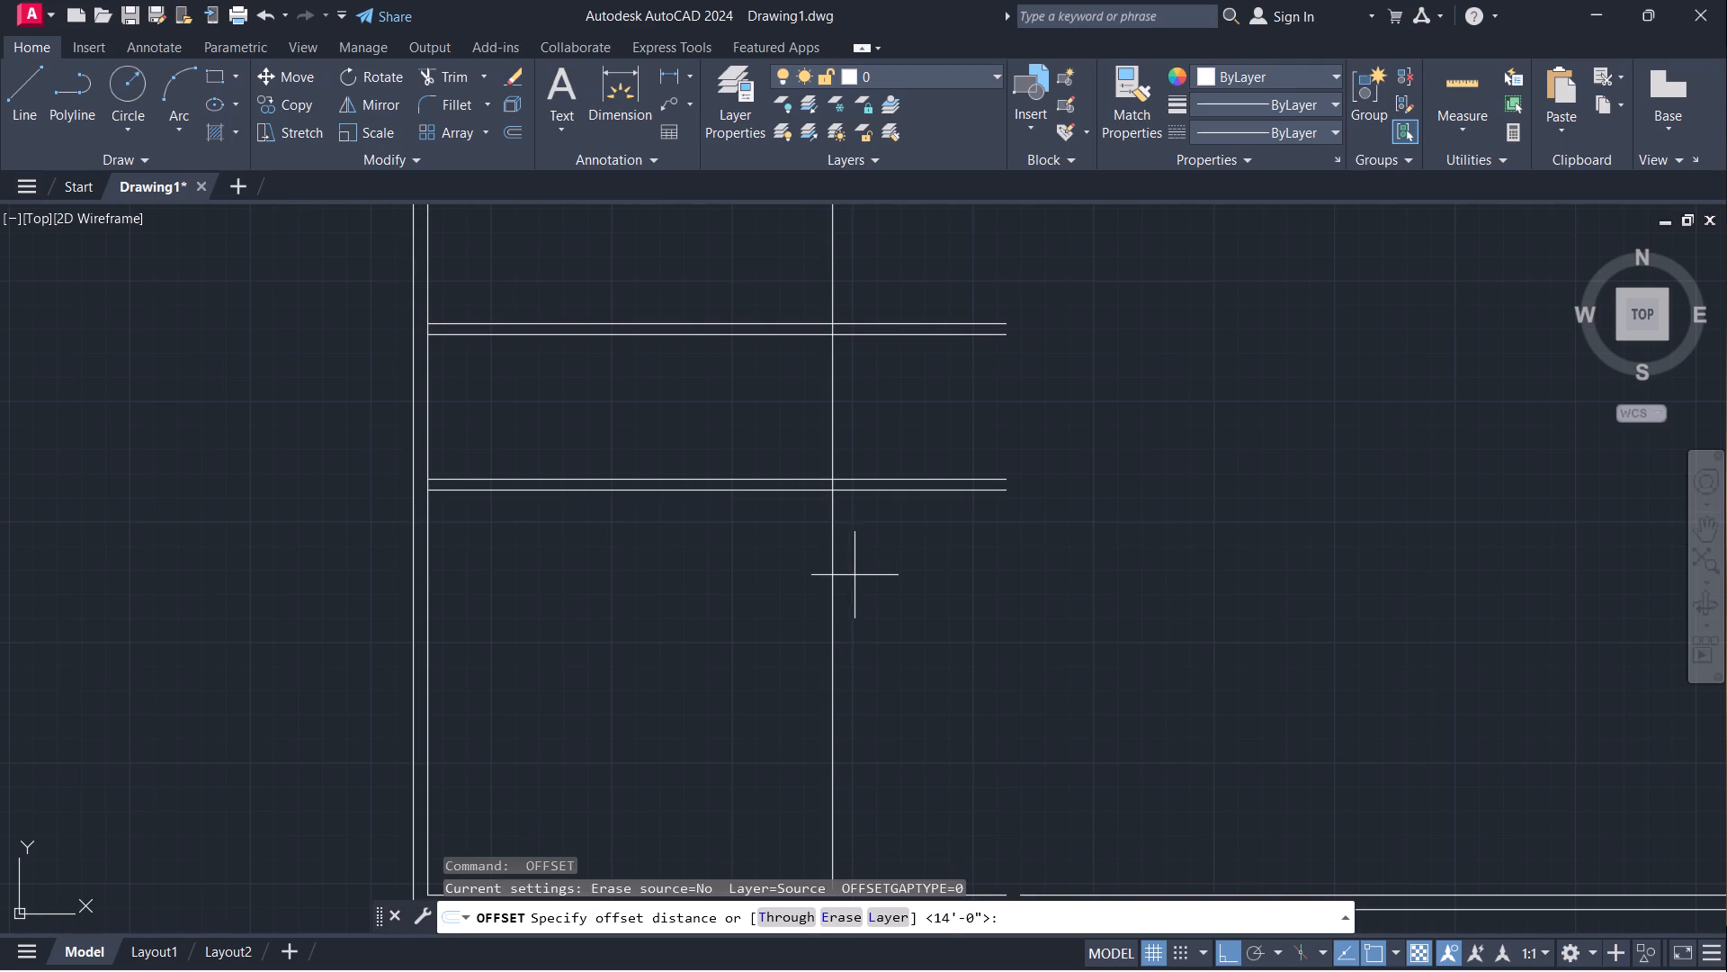
{"action": "left_click", "coordinate": [832, 584]}
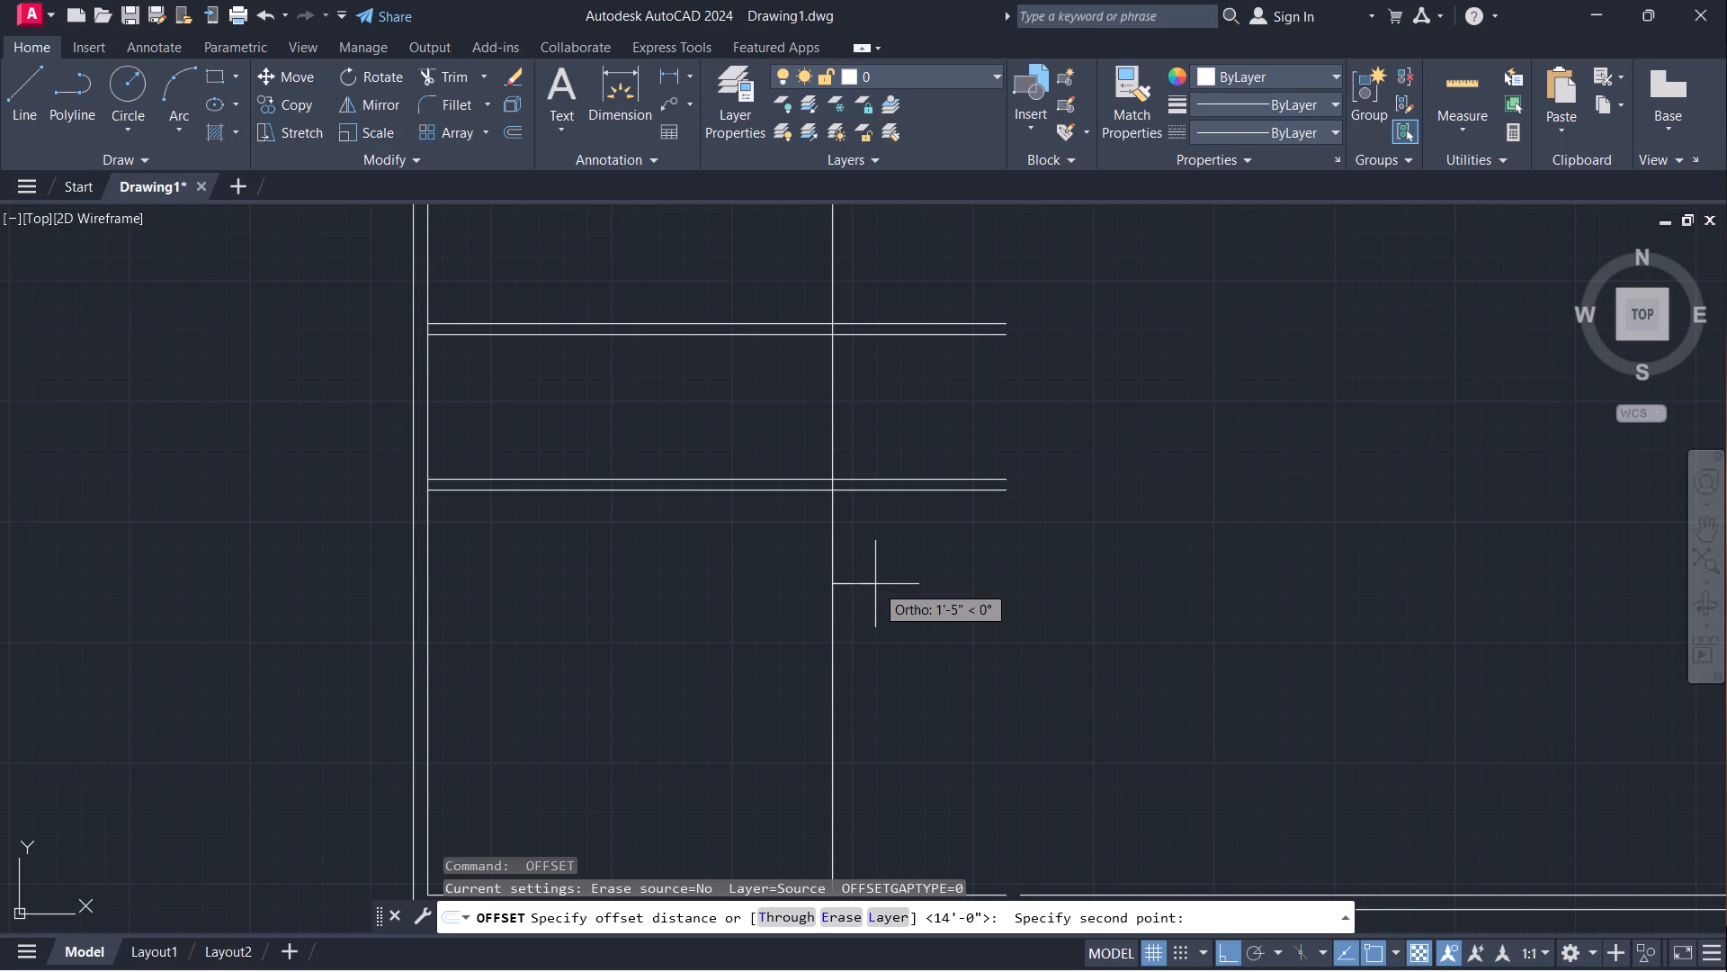
{"action": "type", "text": "4.5"}
{"action": "key", "text": "shift+quotedbl"}
{"action": "key", "text": "Return"}
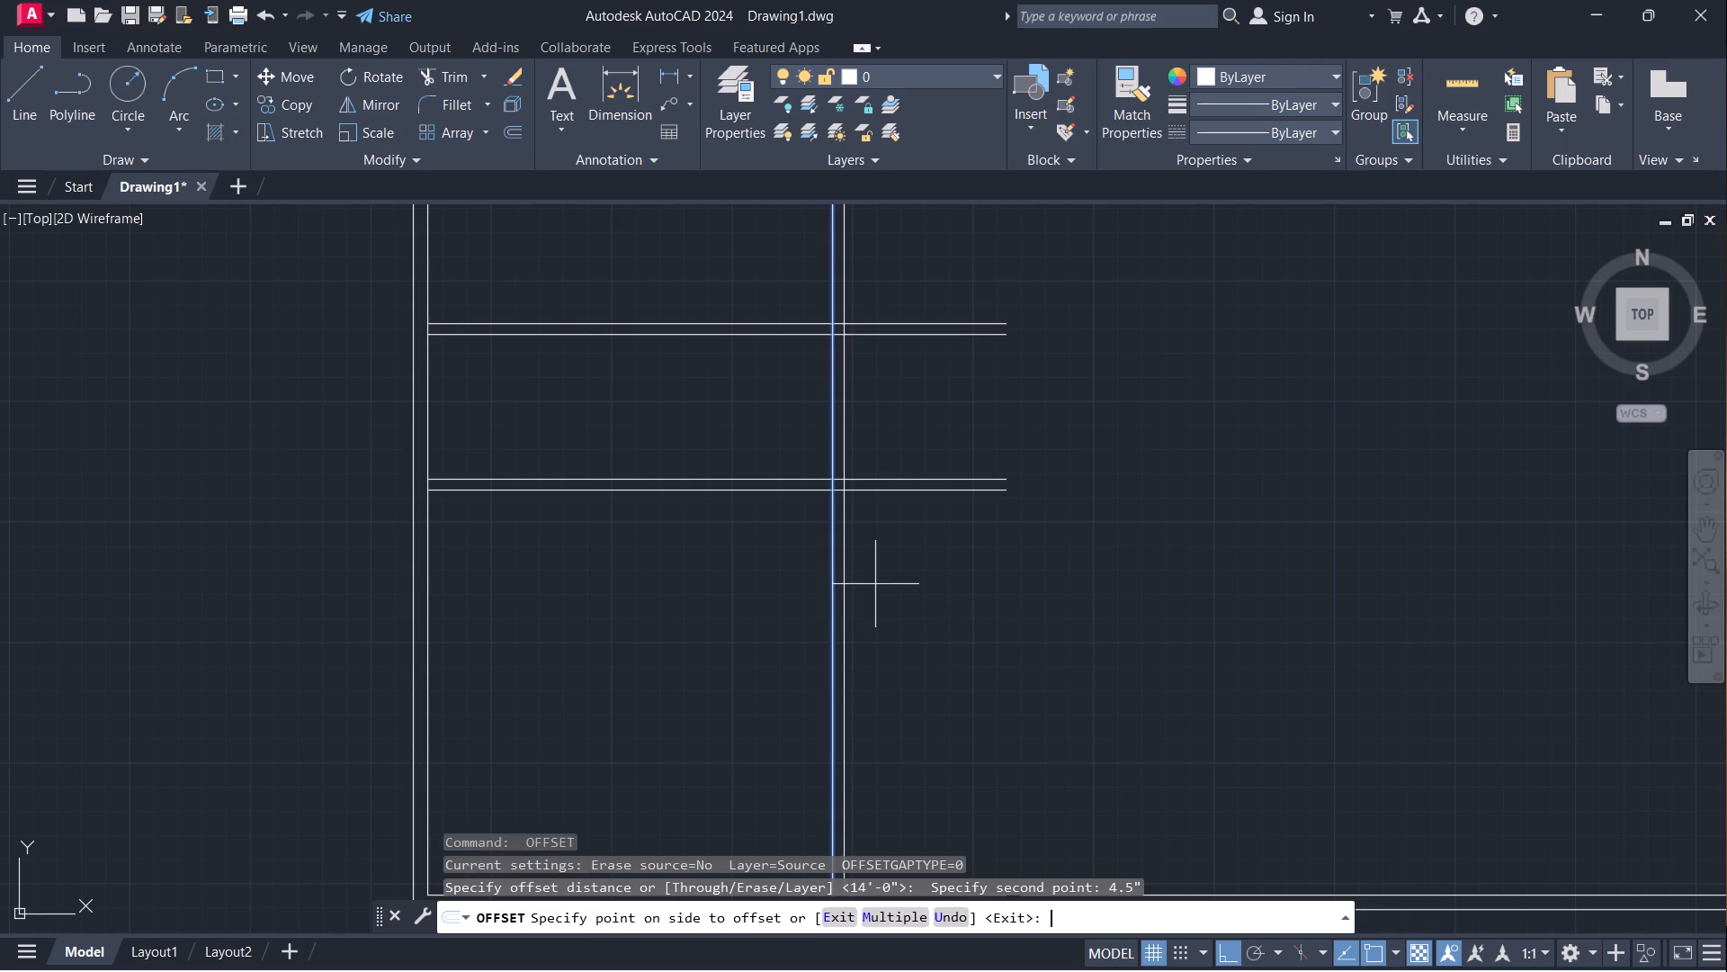
{"action": "left_click", "coordinate": [882, 581]}
{"action": "key", "text": "space"}
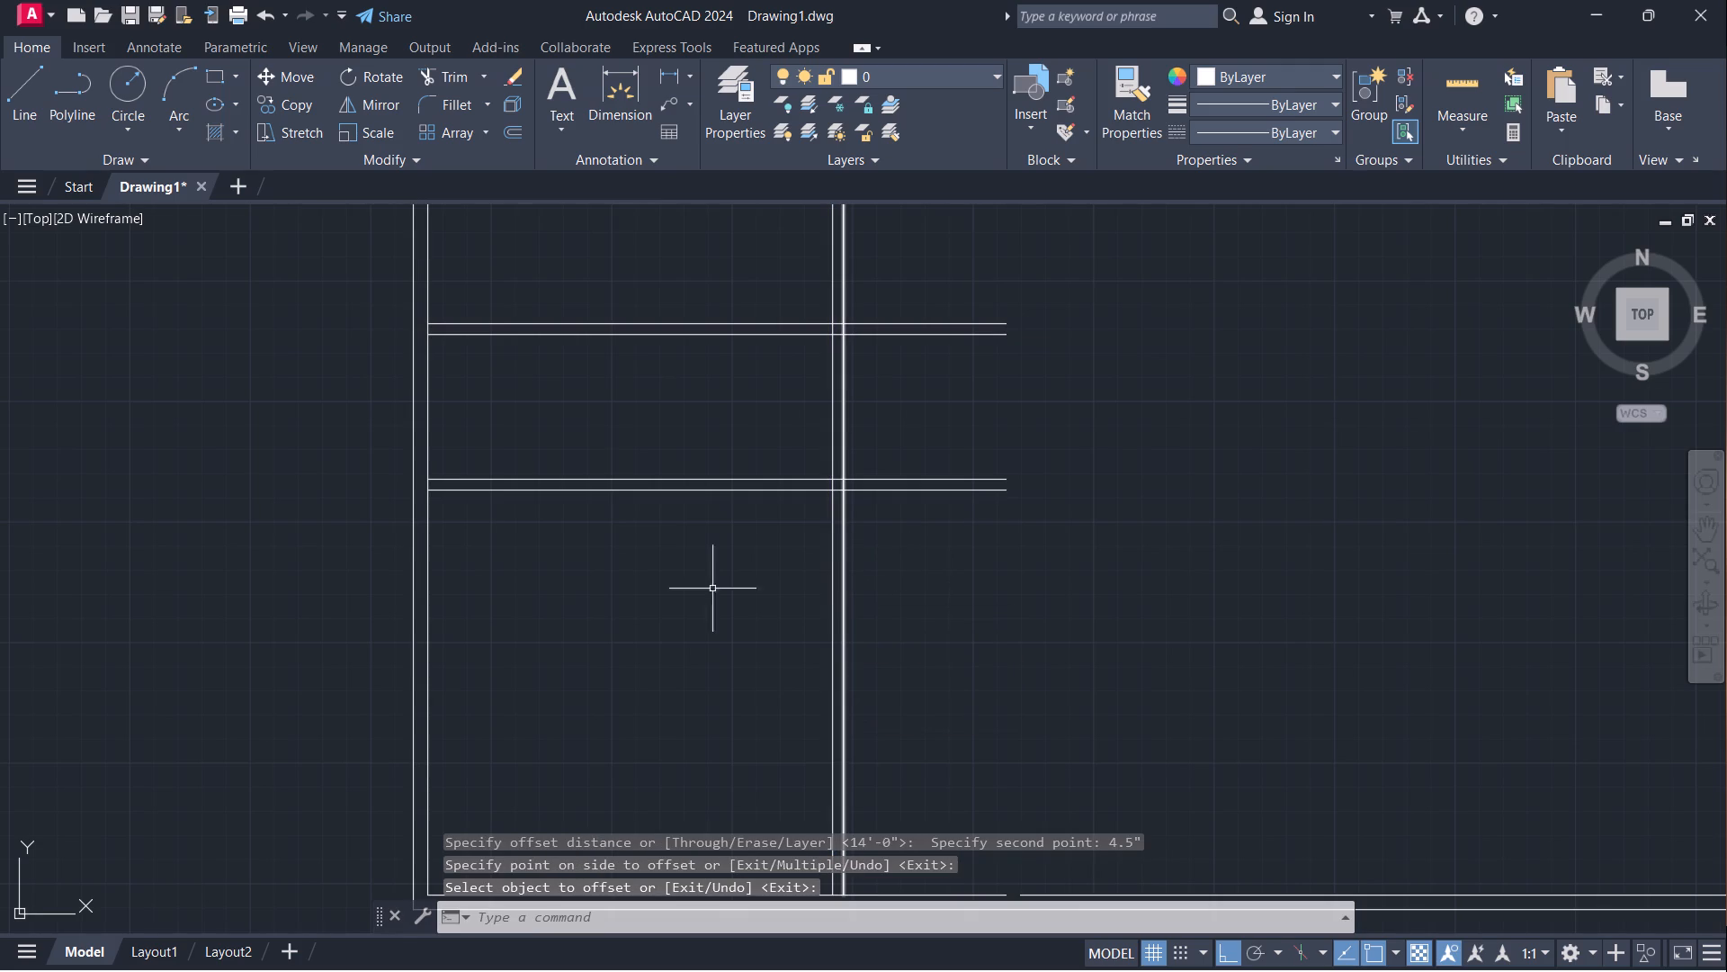
Extend the right-hand inner lines of the upper and lower outer walls leftward to the new vertical partition.
{"action": "scroll", "coordinate": [579, 578], "scroll_direction": "down", "scroll_amount": 1}
{"action": "middle_click_drag", "start_coordinate": [915, 625], "coordinate": [794, 701]}
{"action": "scroll", "coordinate": [820, 648], "scroll_direction": "down", "scroll_amount": 1}
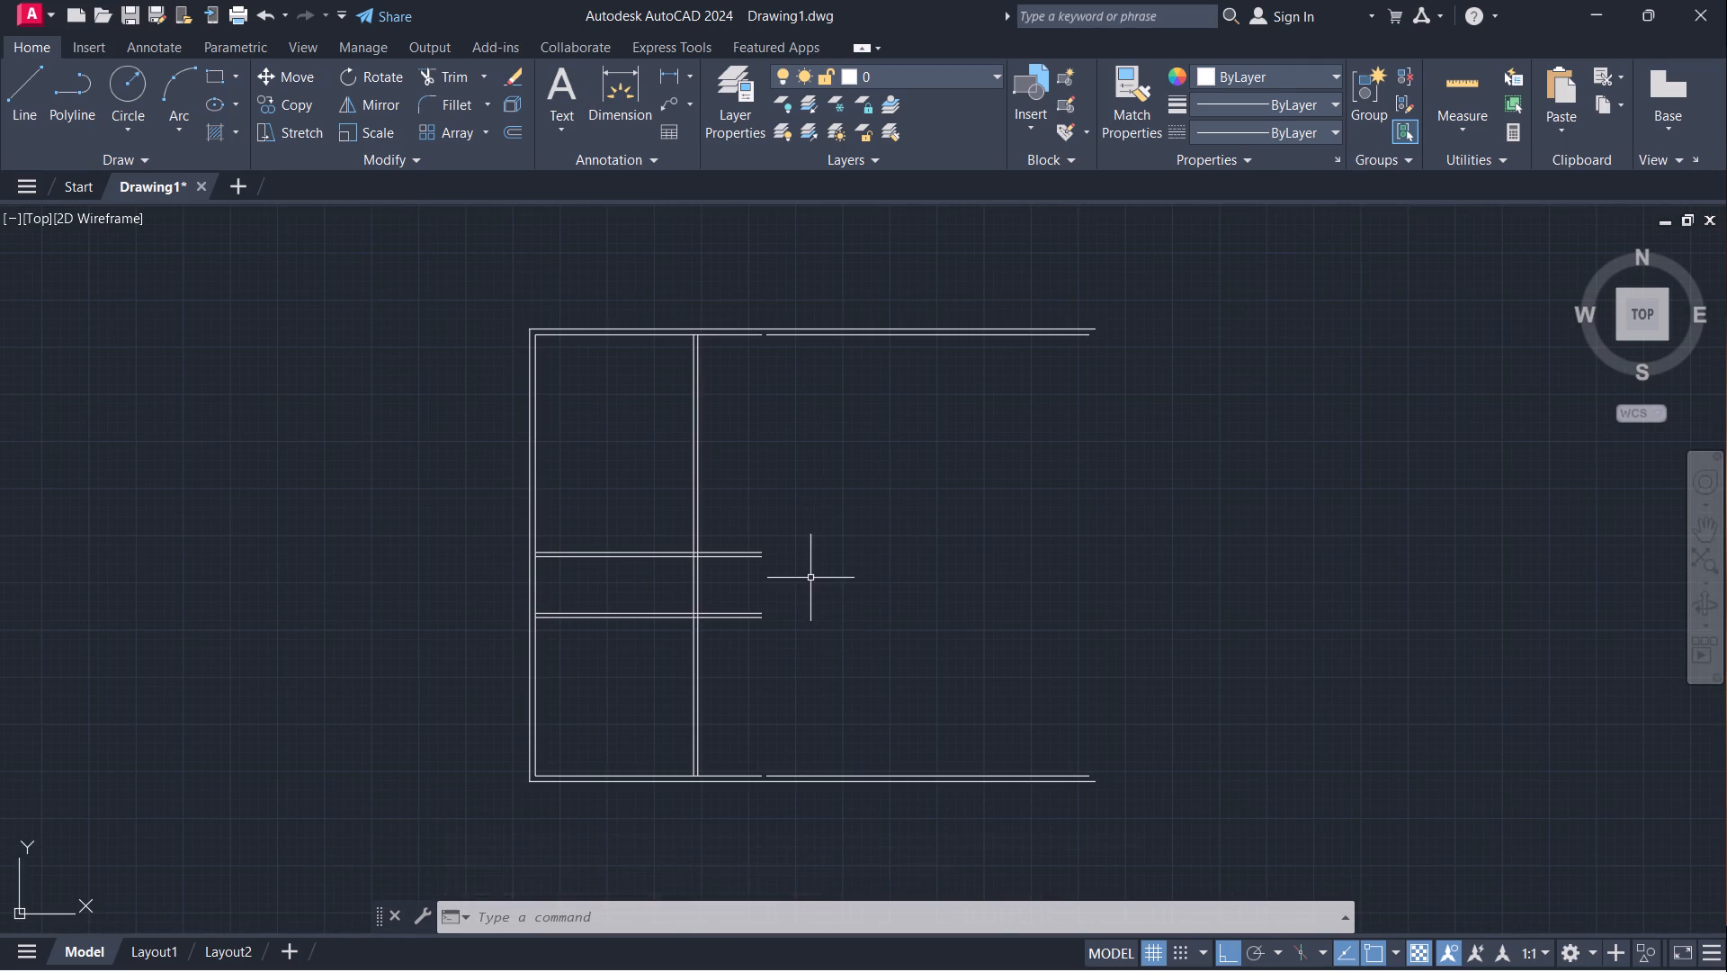
{"action": "key", "text": "e"}
{"action": "key", "text": "x"}
{"action": "key", "text": "Return"}
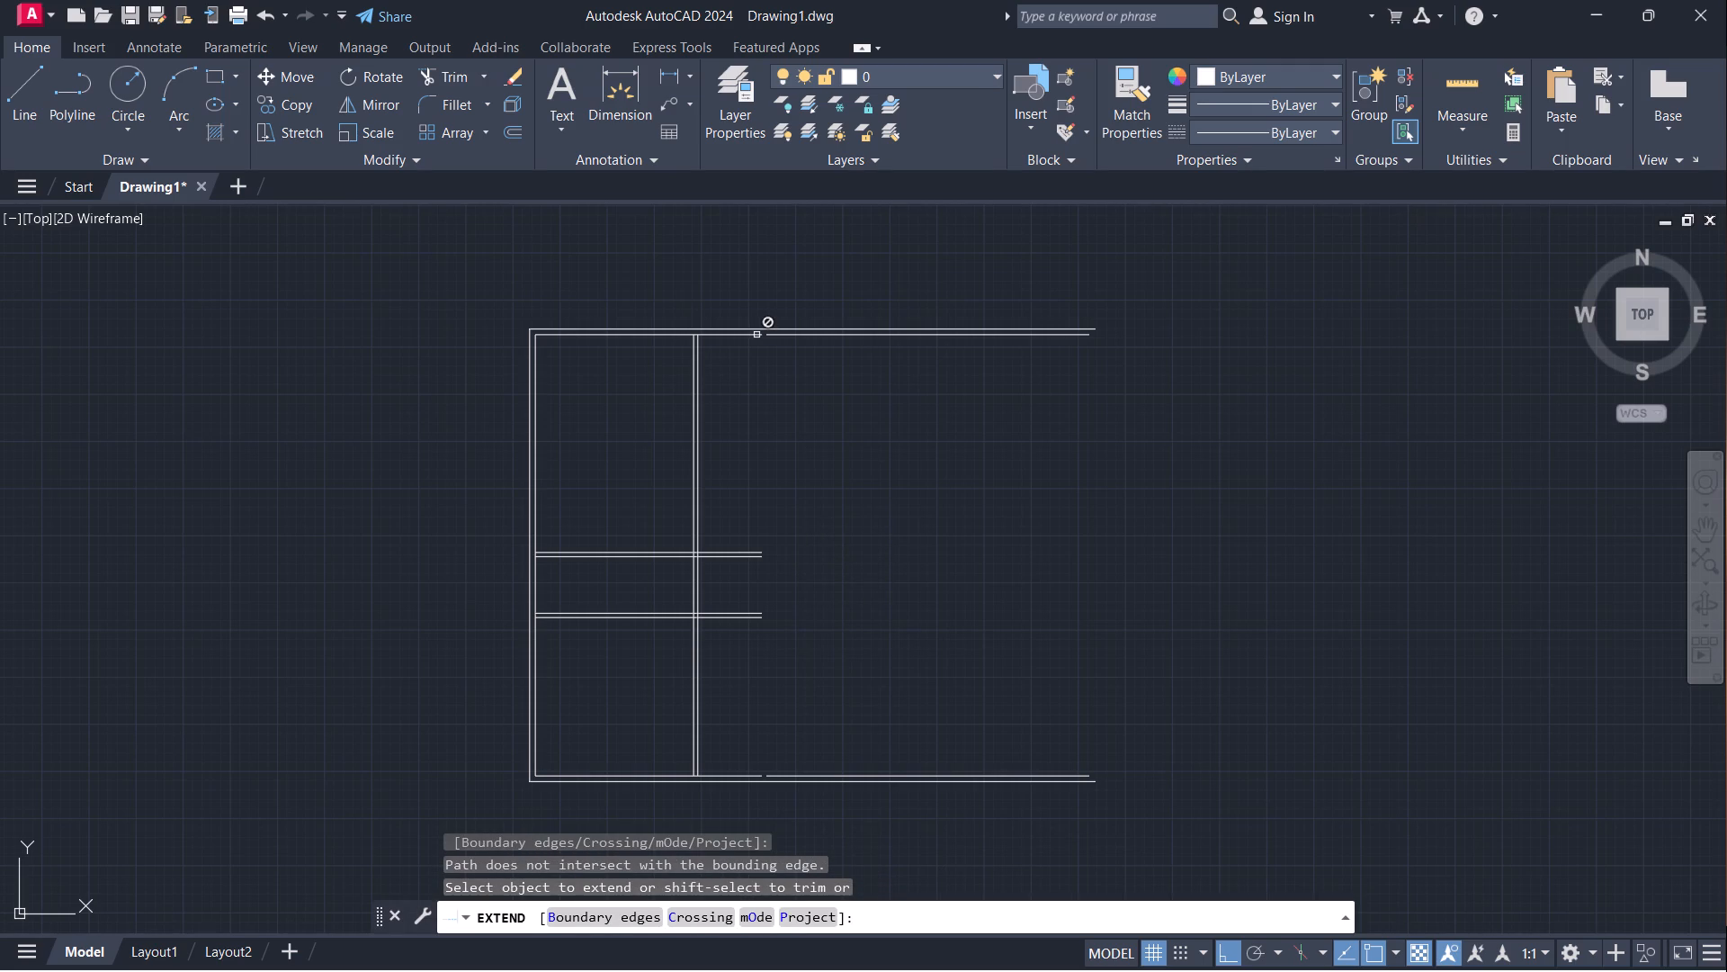
{"action": "key", "text": "Escape"}
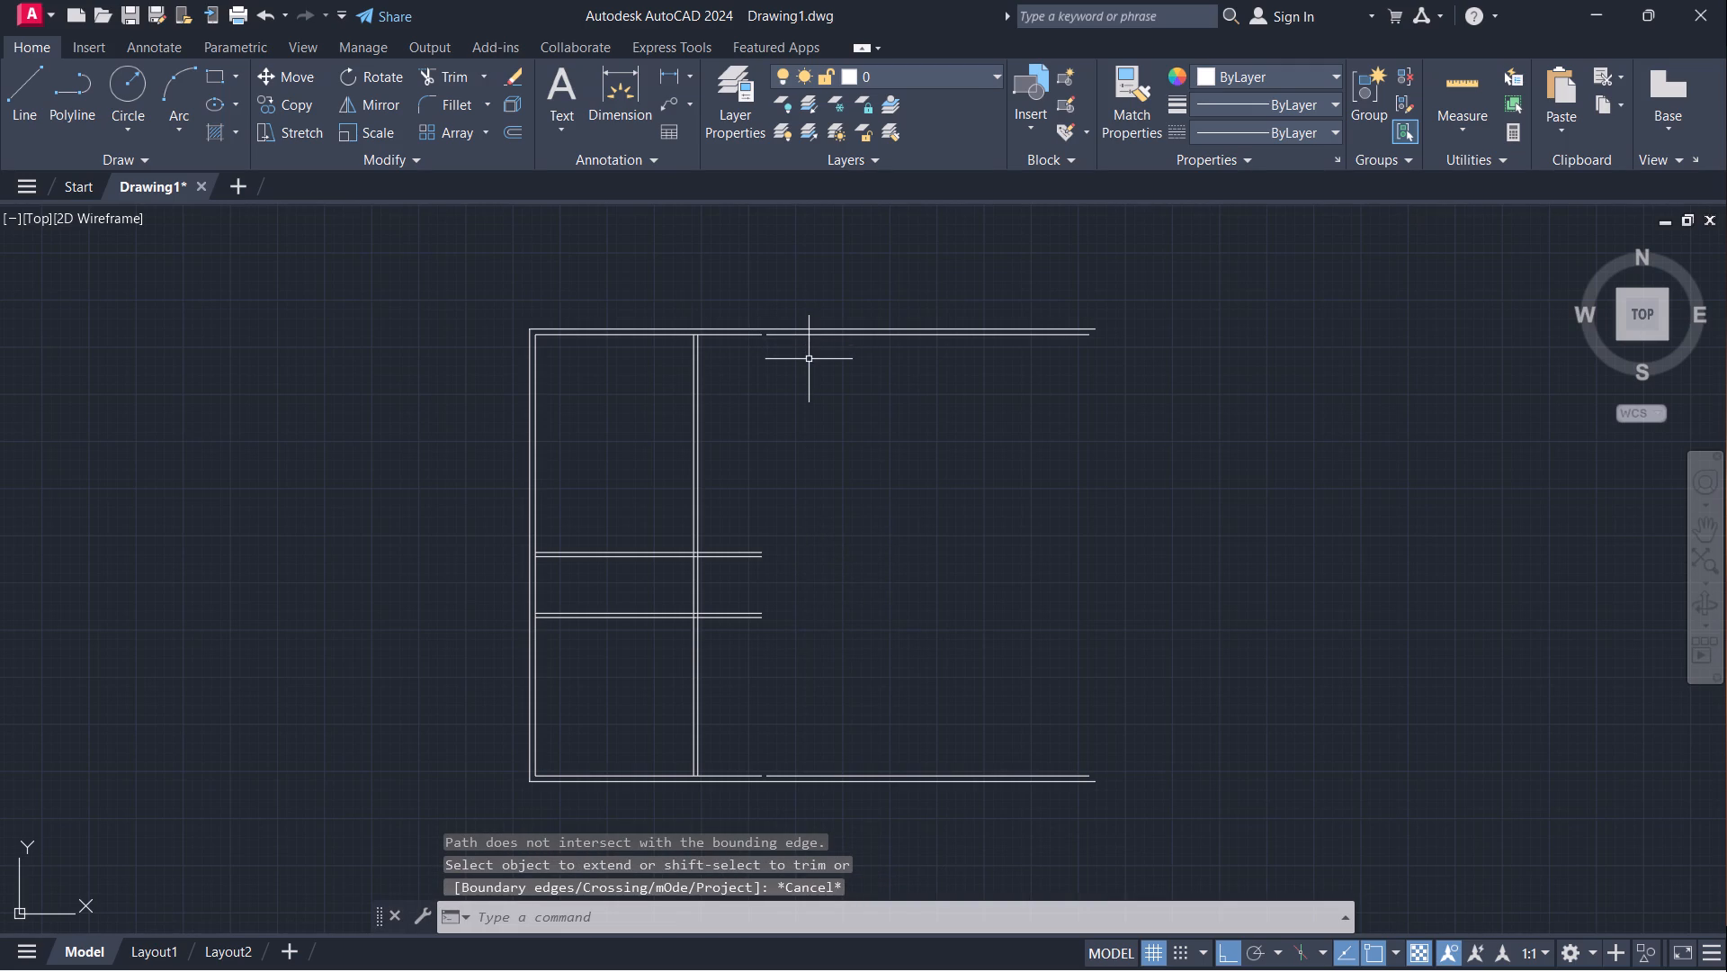
{"action": "type", "text": "ex"}
{"action": "key", "text": "Return"}
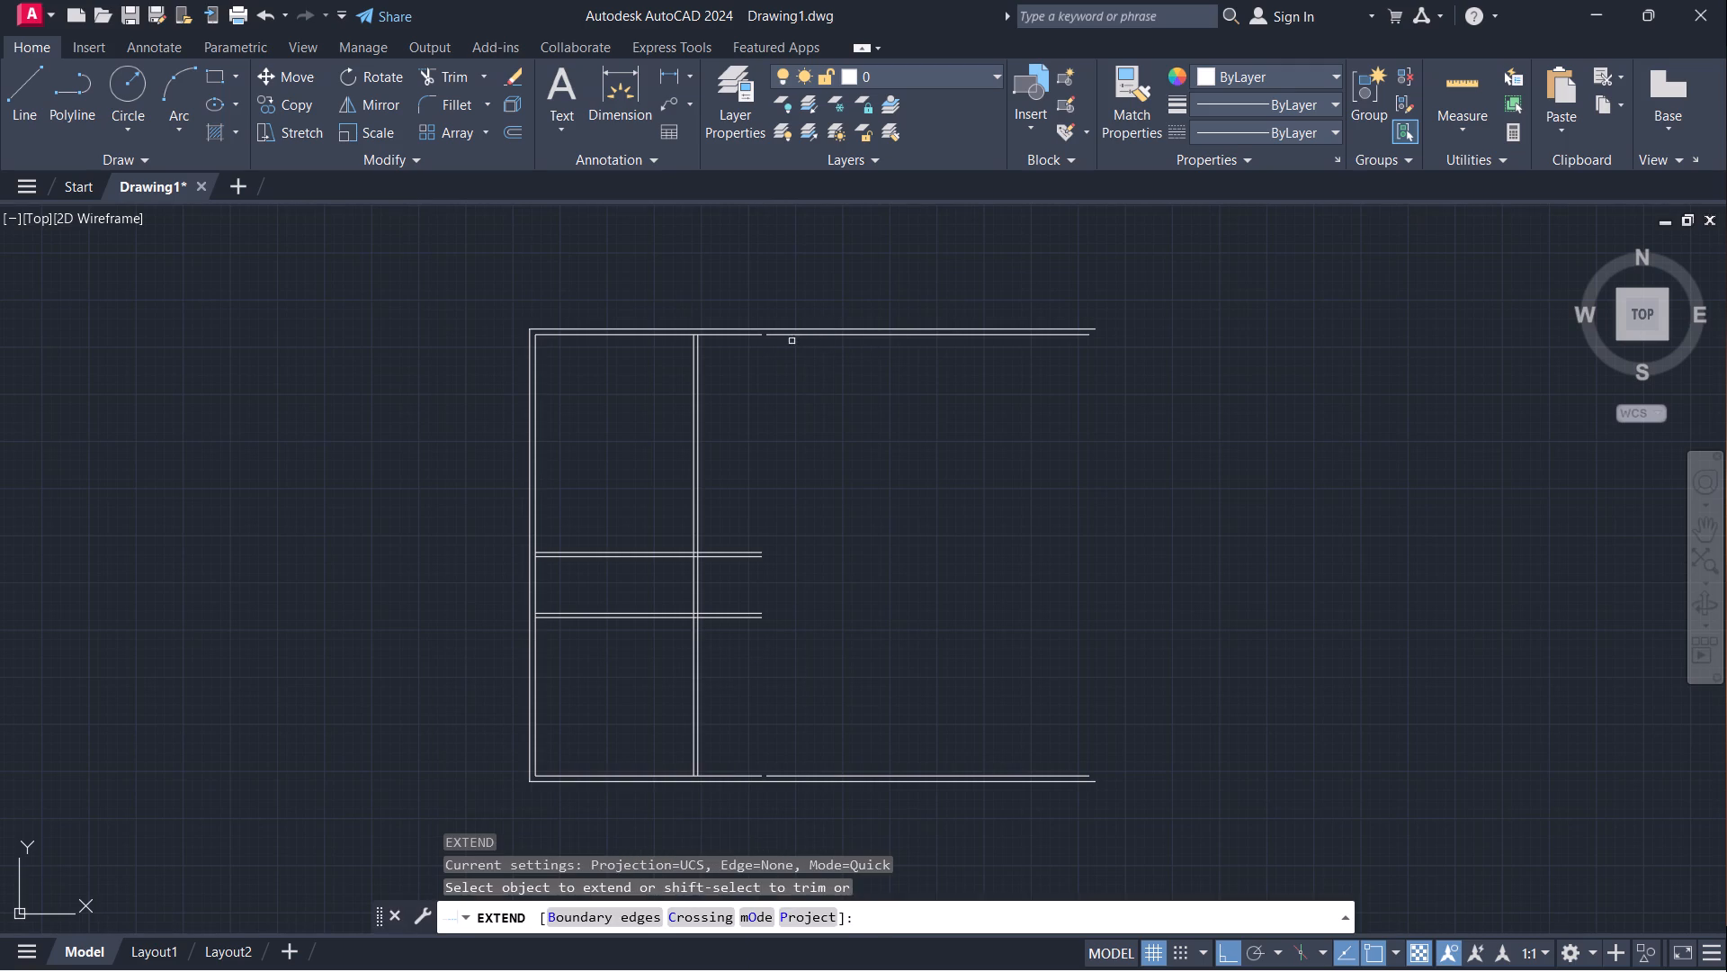
{"action": "left_click", "coordinate": [781, 335]}
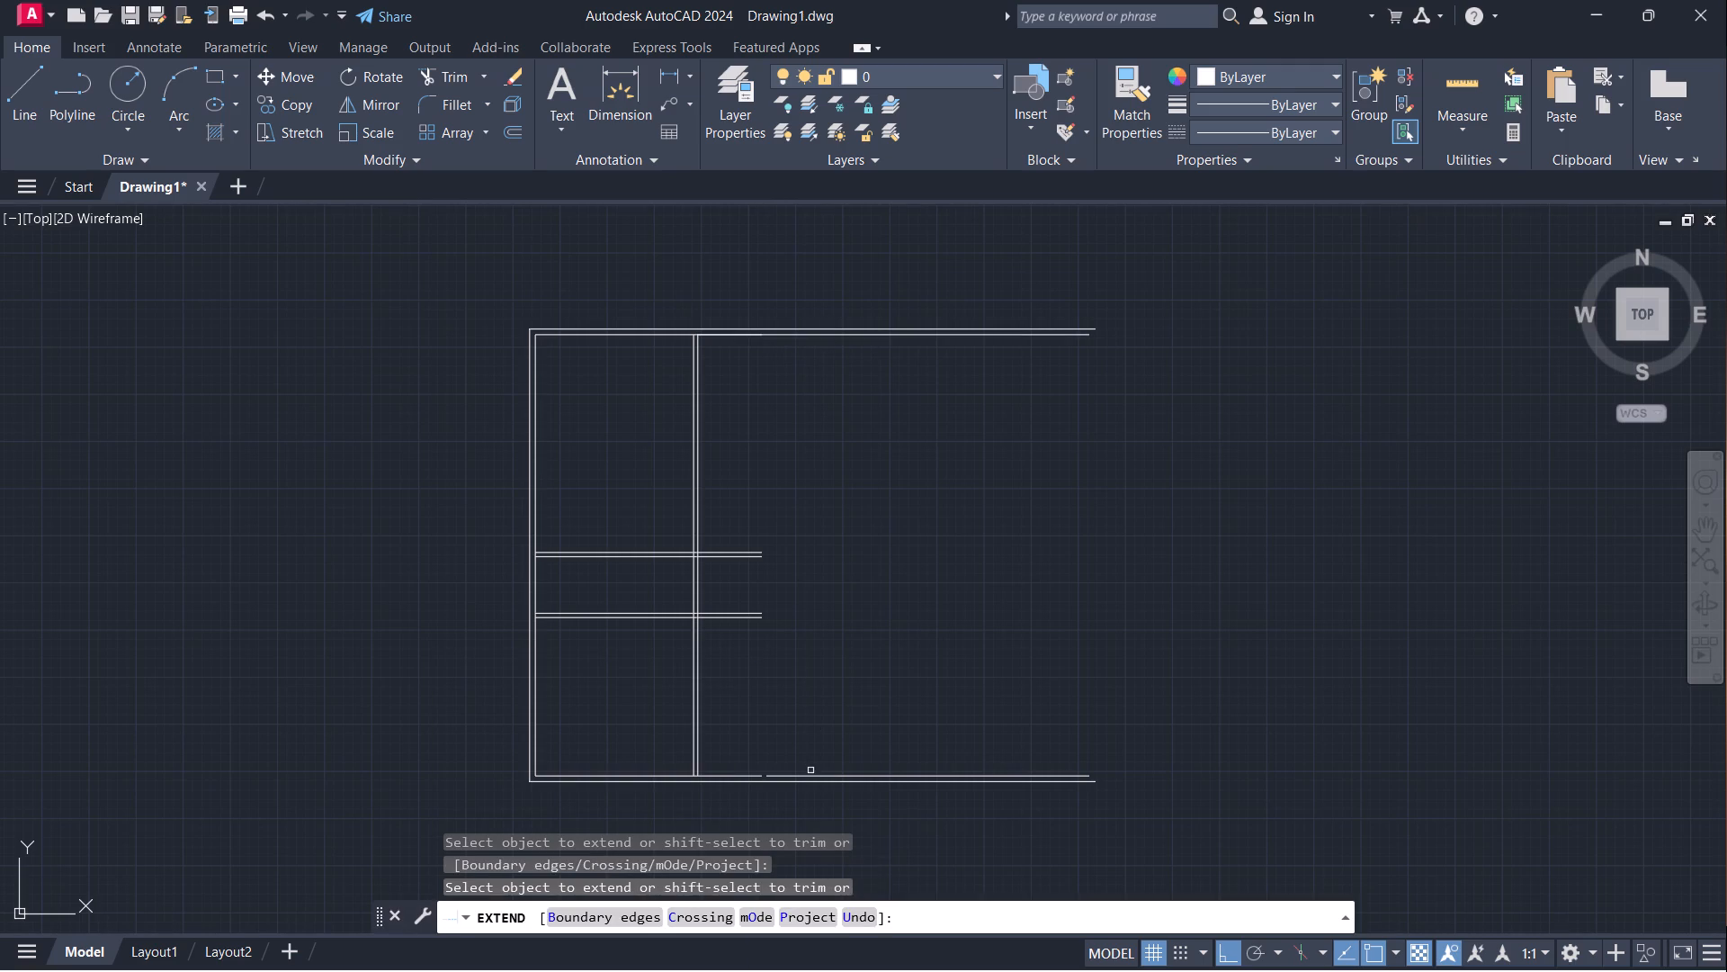
{"action": "left_click", "coordinate": [775, 778]}
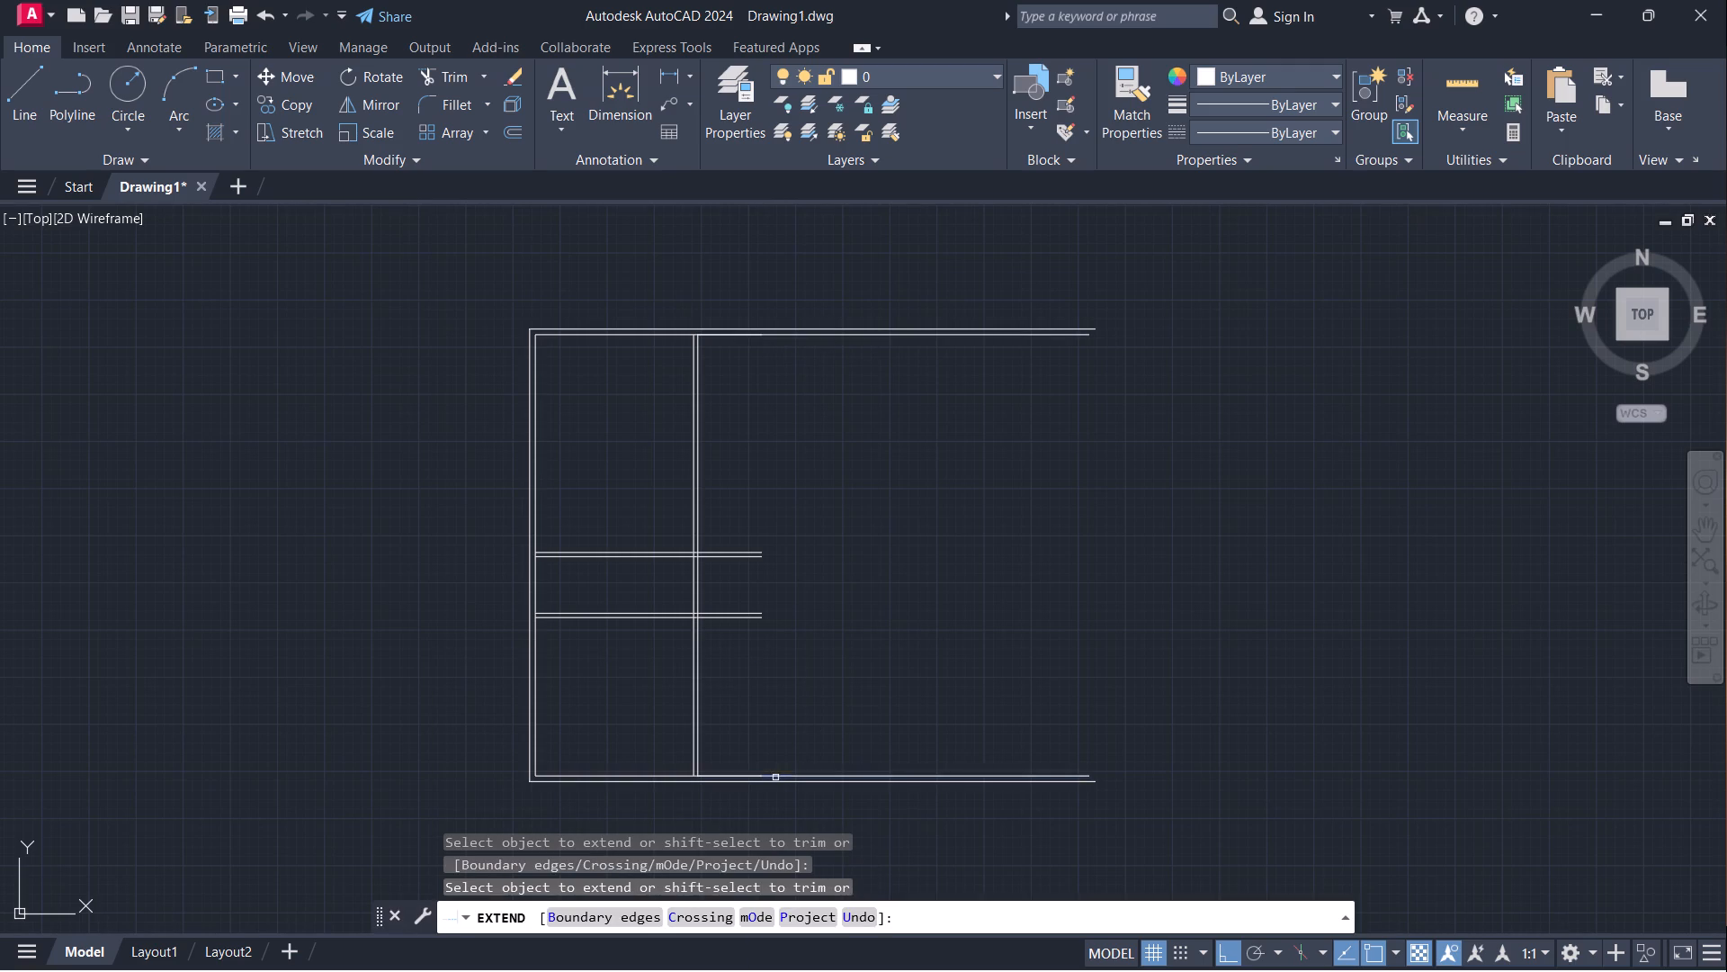
{"action": "key", "text": "Escape"}
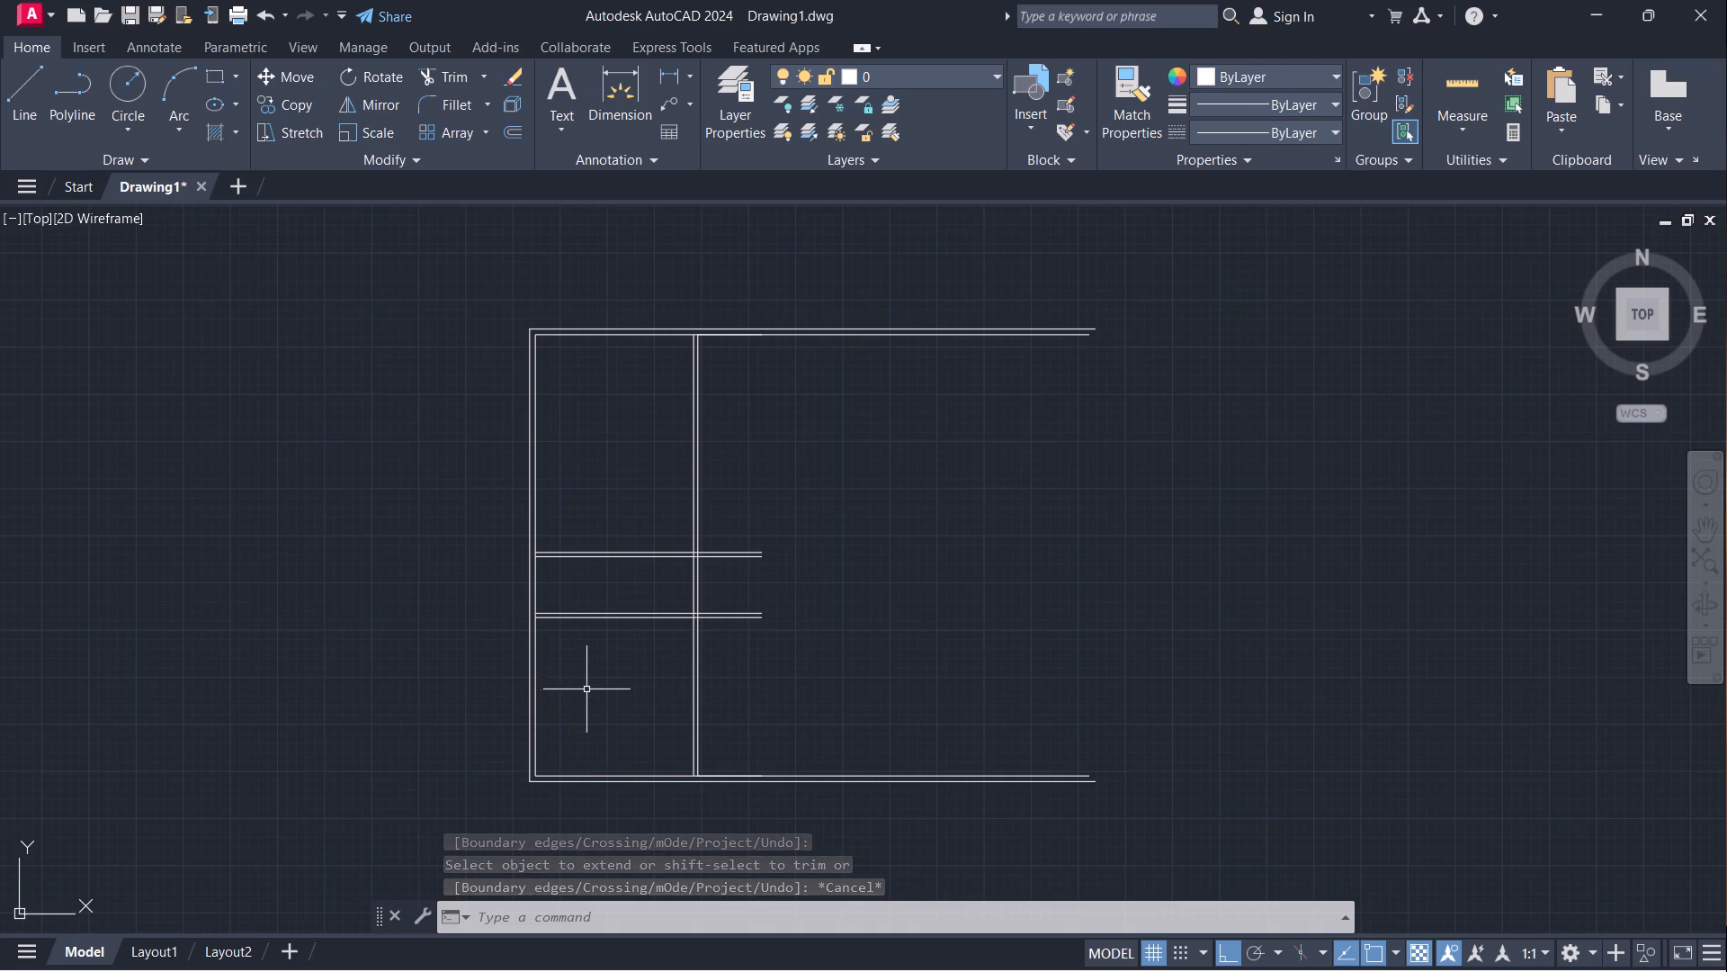
Offset the left outer wall's inner line 25' to the right for another vertical wall and finish offsetting.
{"action": "key", "text": "o"}
{"action": "key", "text": "Return"}
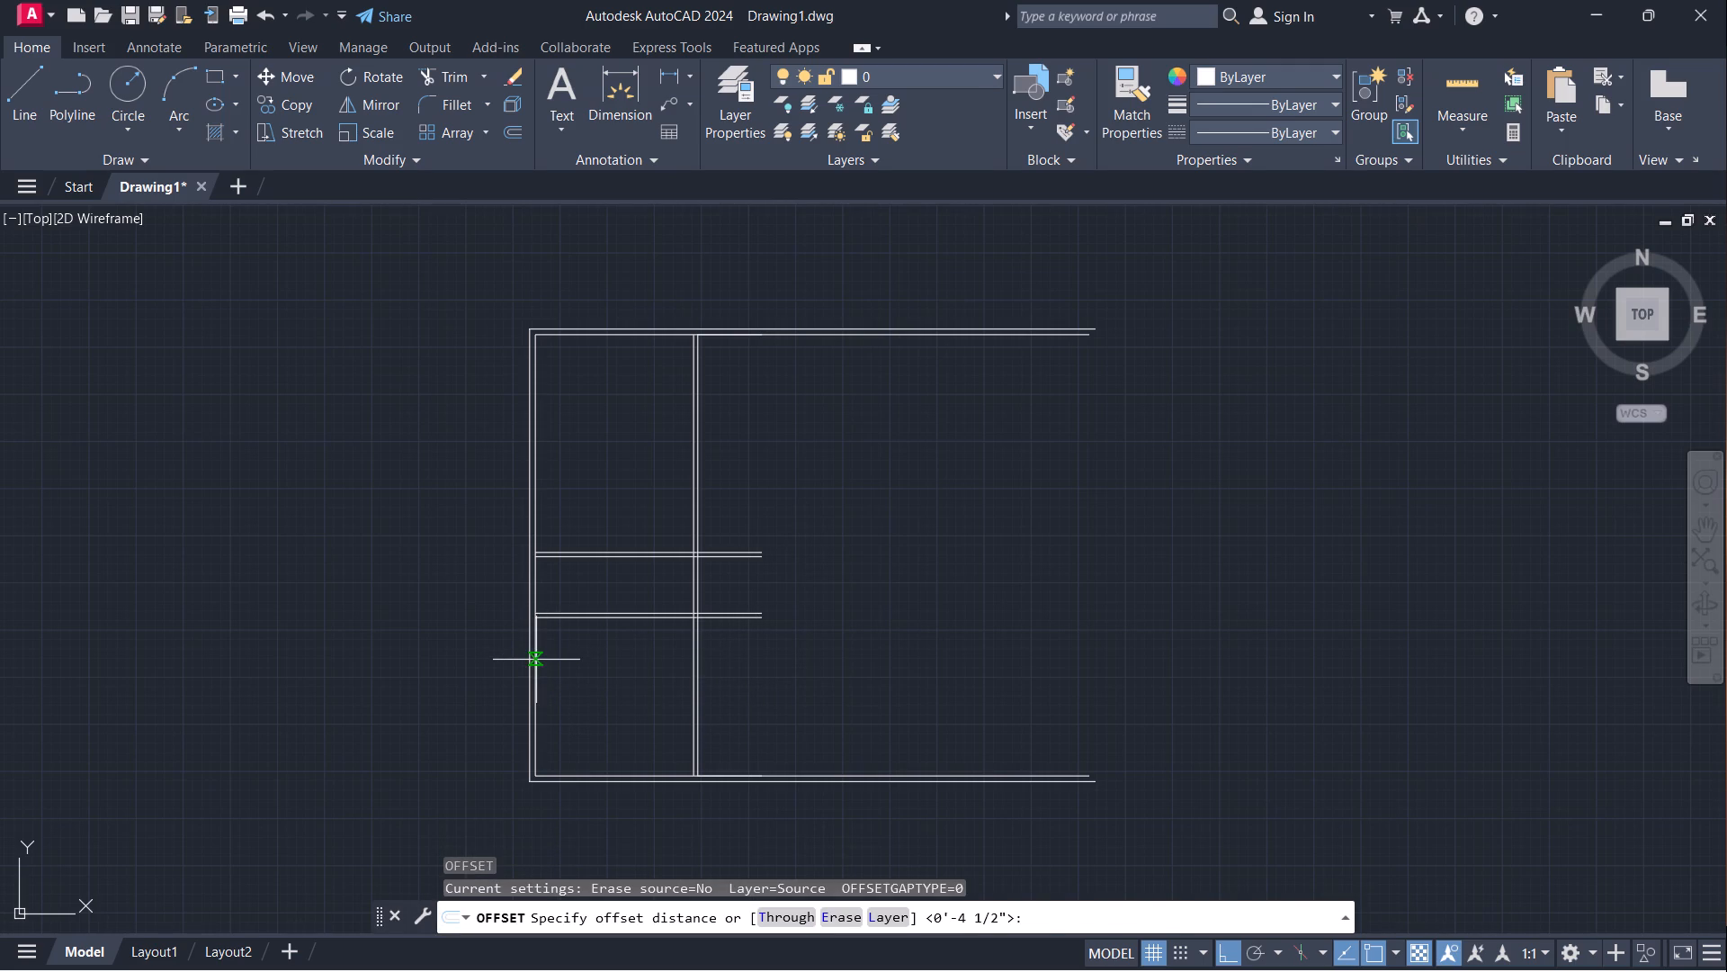
{"action": "left_click_drag", "start_coordinate": [536, 660], "coordinate": [553, 659]}
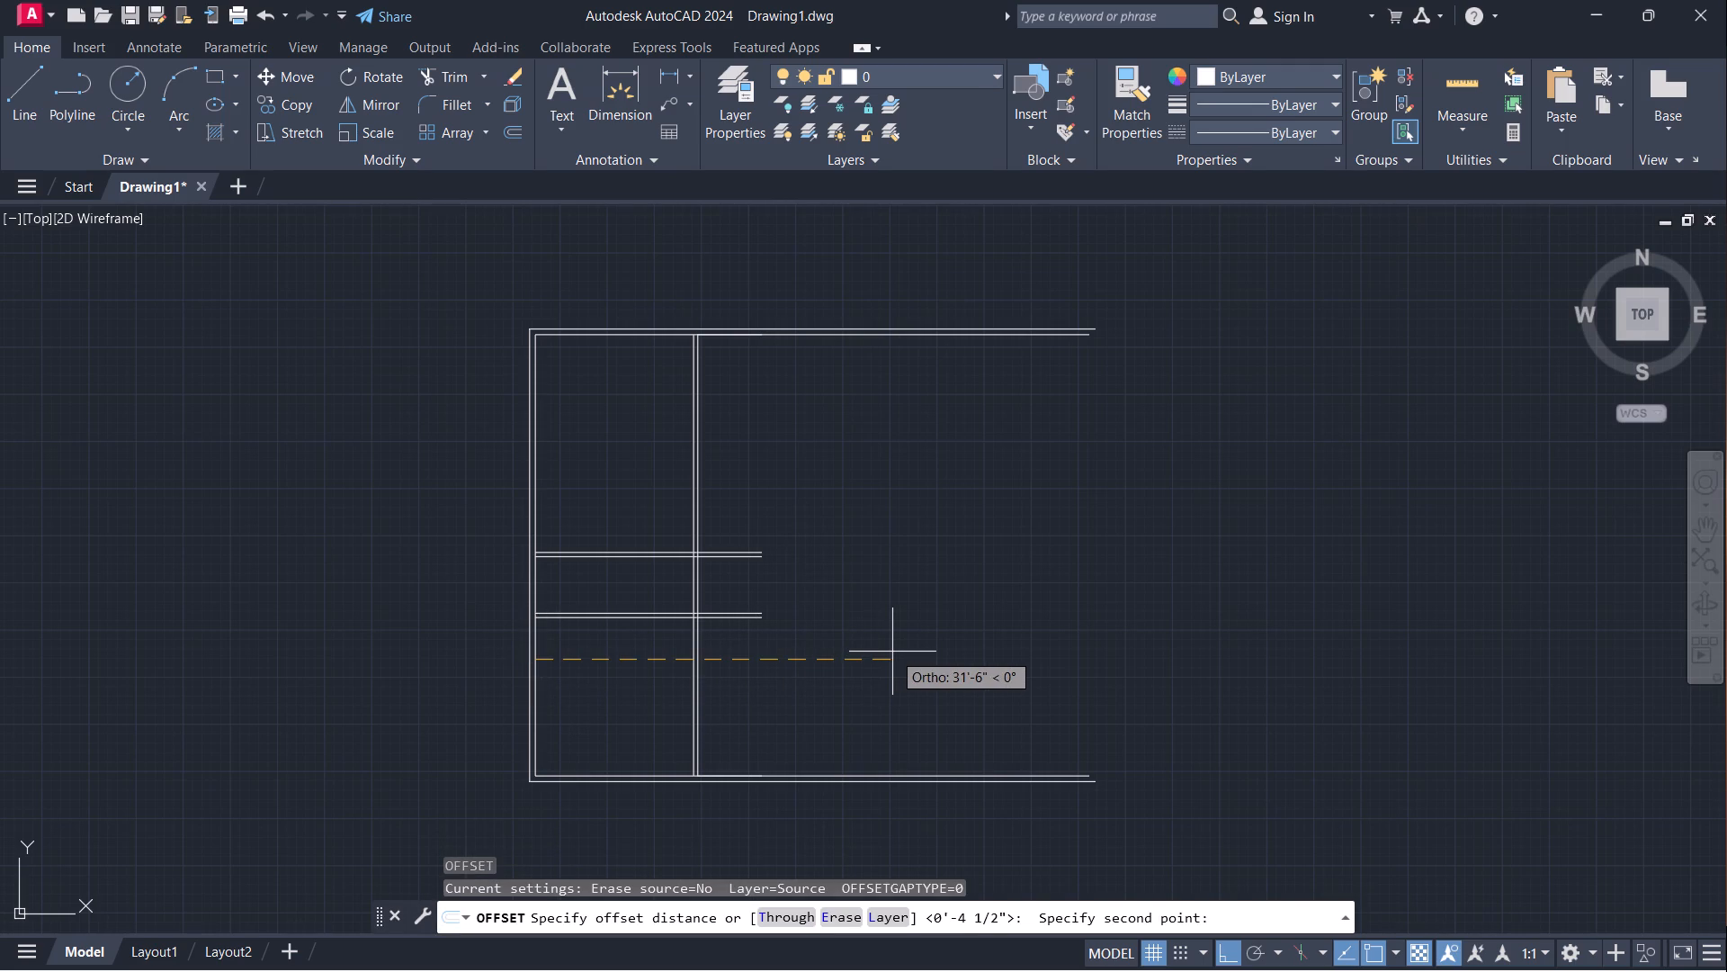
{"action": "type", "text": "25'"}
{"action": "key", "text": "Return"}
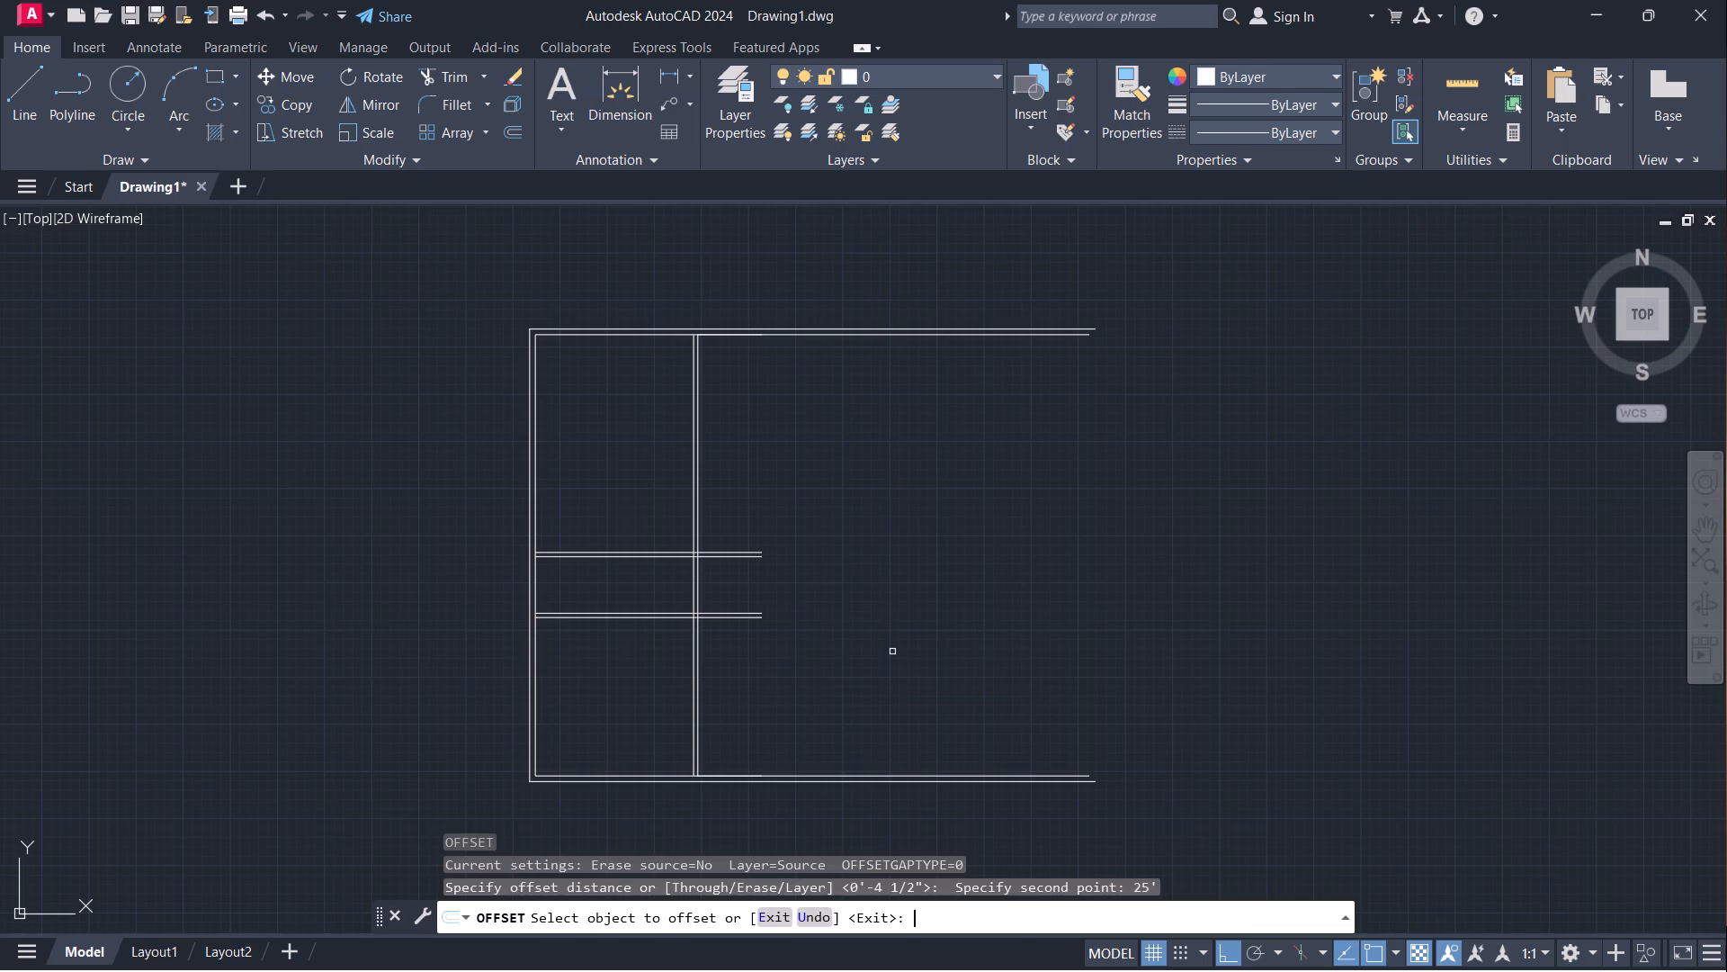
{"action": "left_click", "coordinate": [537, 698]}
{"action": "left_click", "coordinate": [915, 684]}
{"action": "key", "text": "Escape"}
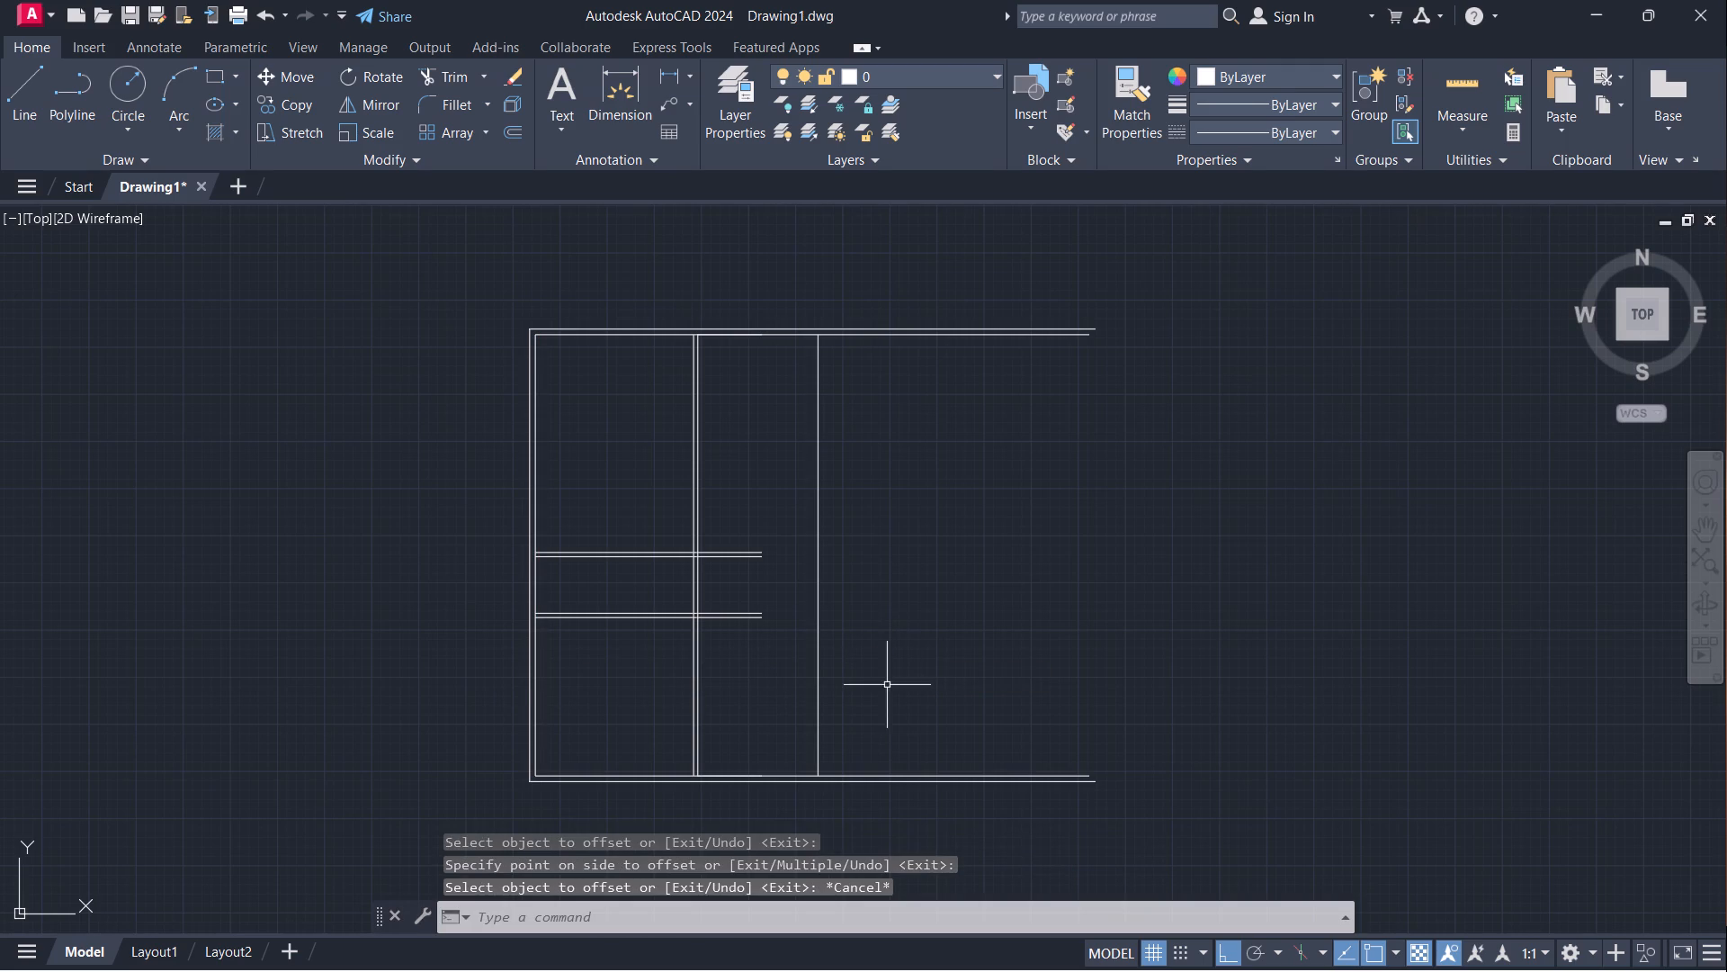
Offset the new vertical line 6" to the right to form the second face of the wall.
{"action": "left_click", "coordinate": [815, 672]}
{"action": "key", "text": "o"}
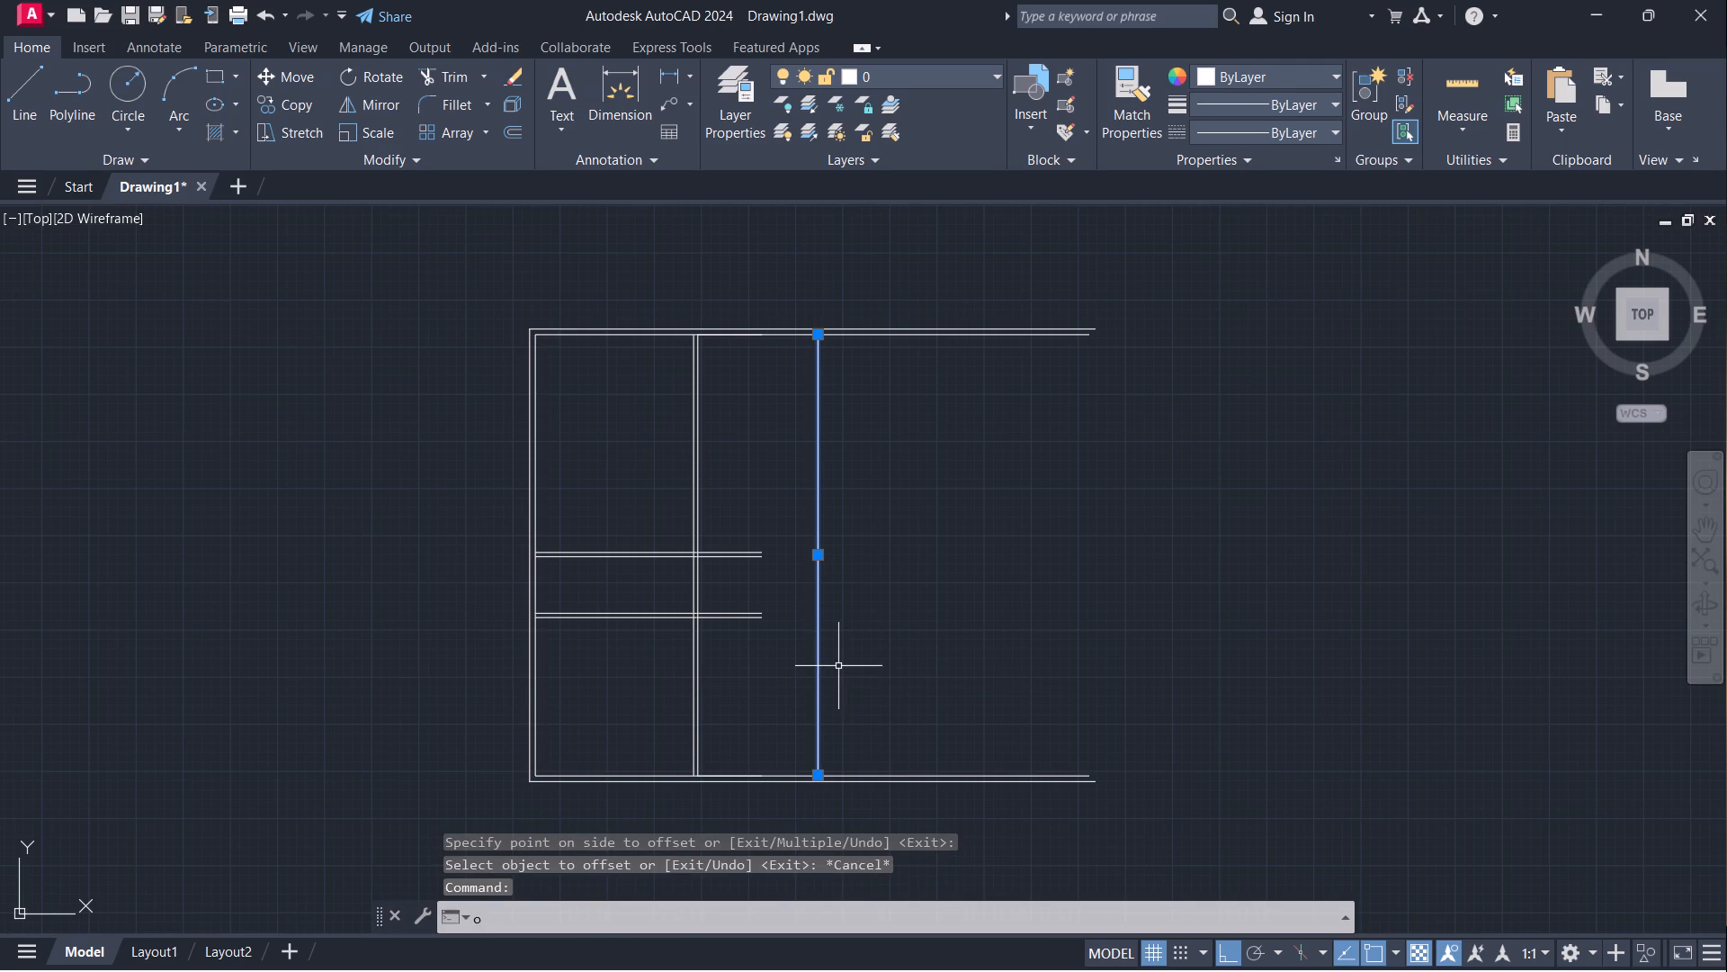
{"action": "key", "text": "Return"}
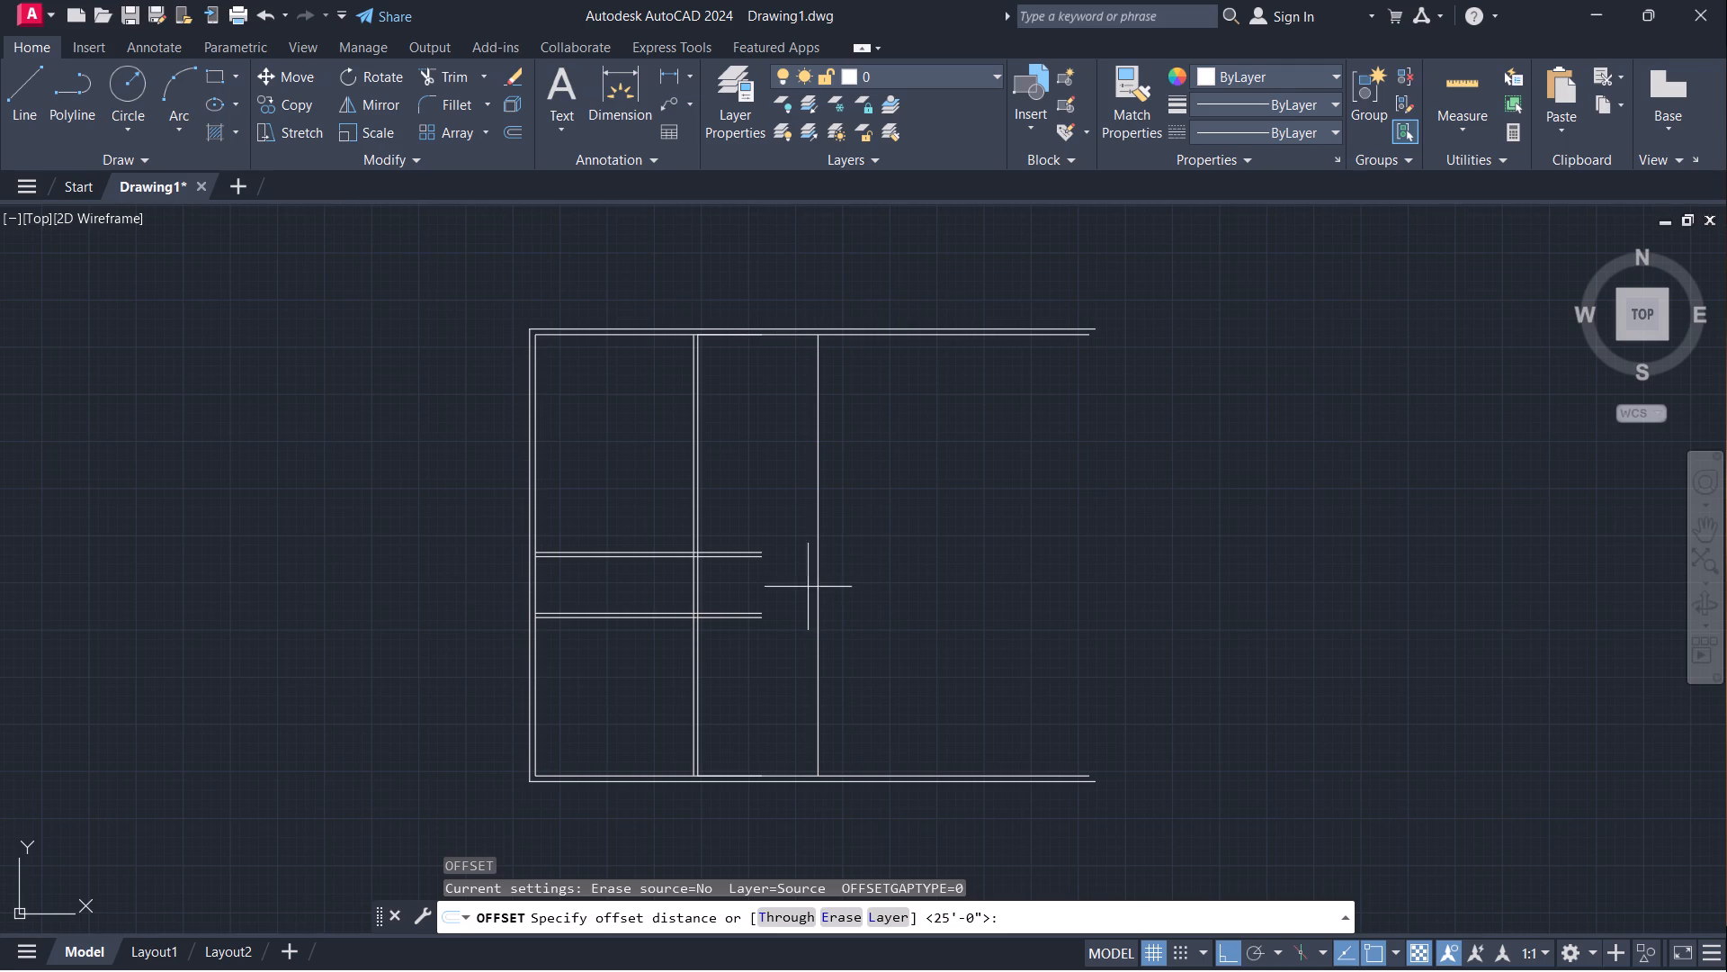
{"action": "left_click", "coordinate": [817, 584]}
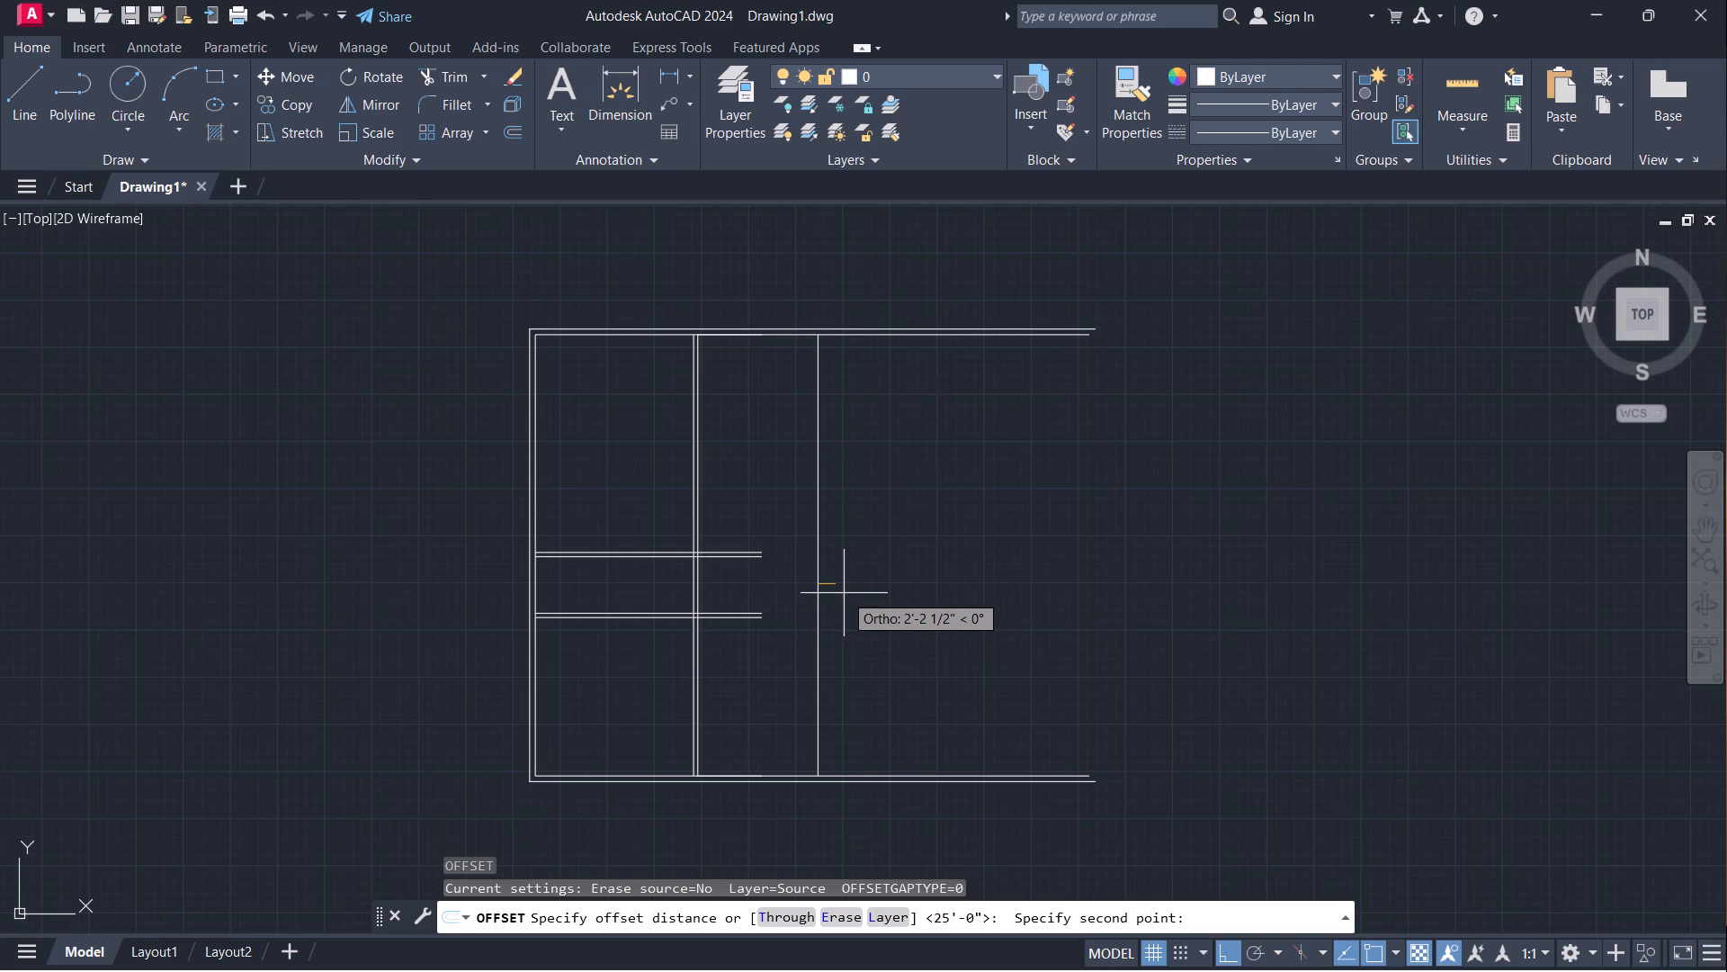
{"action": "key", "text": "6"}
{"action": "key", "text": "shift+quotedbl"}
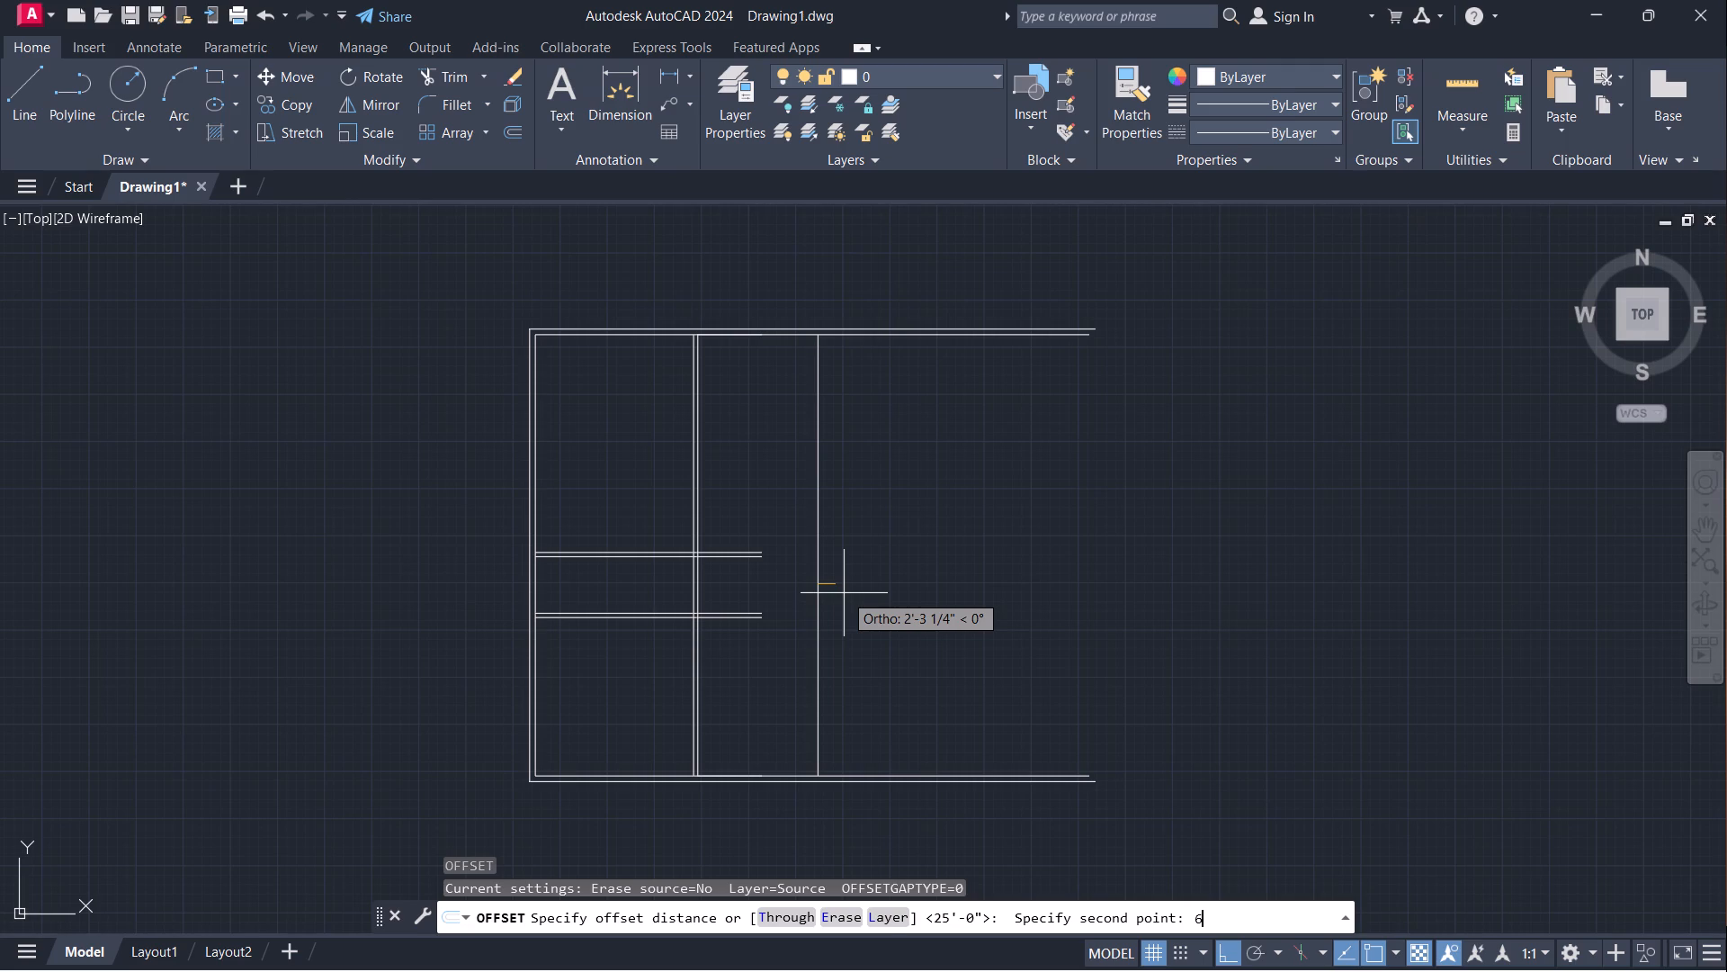
{"action": "key", "text": "Return"}
{"action": "left_click", "coordinate": [844, 593]}
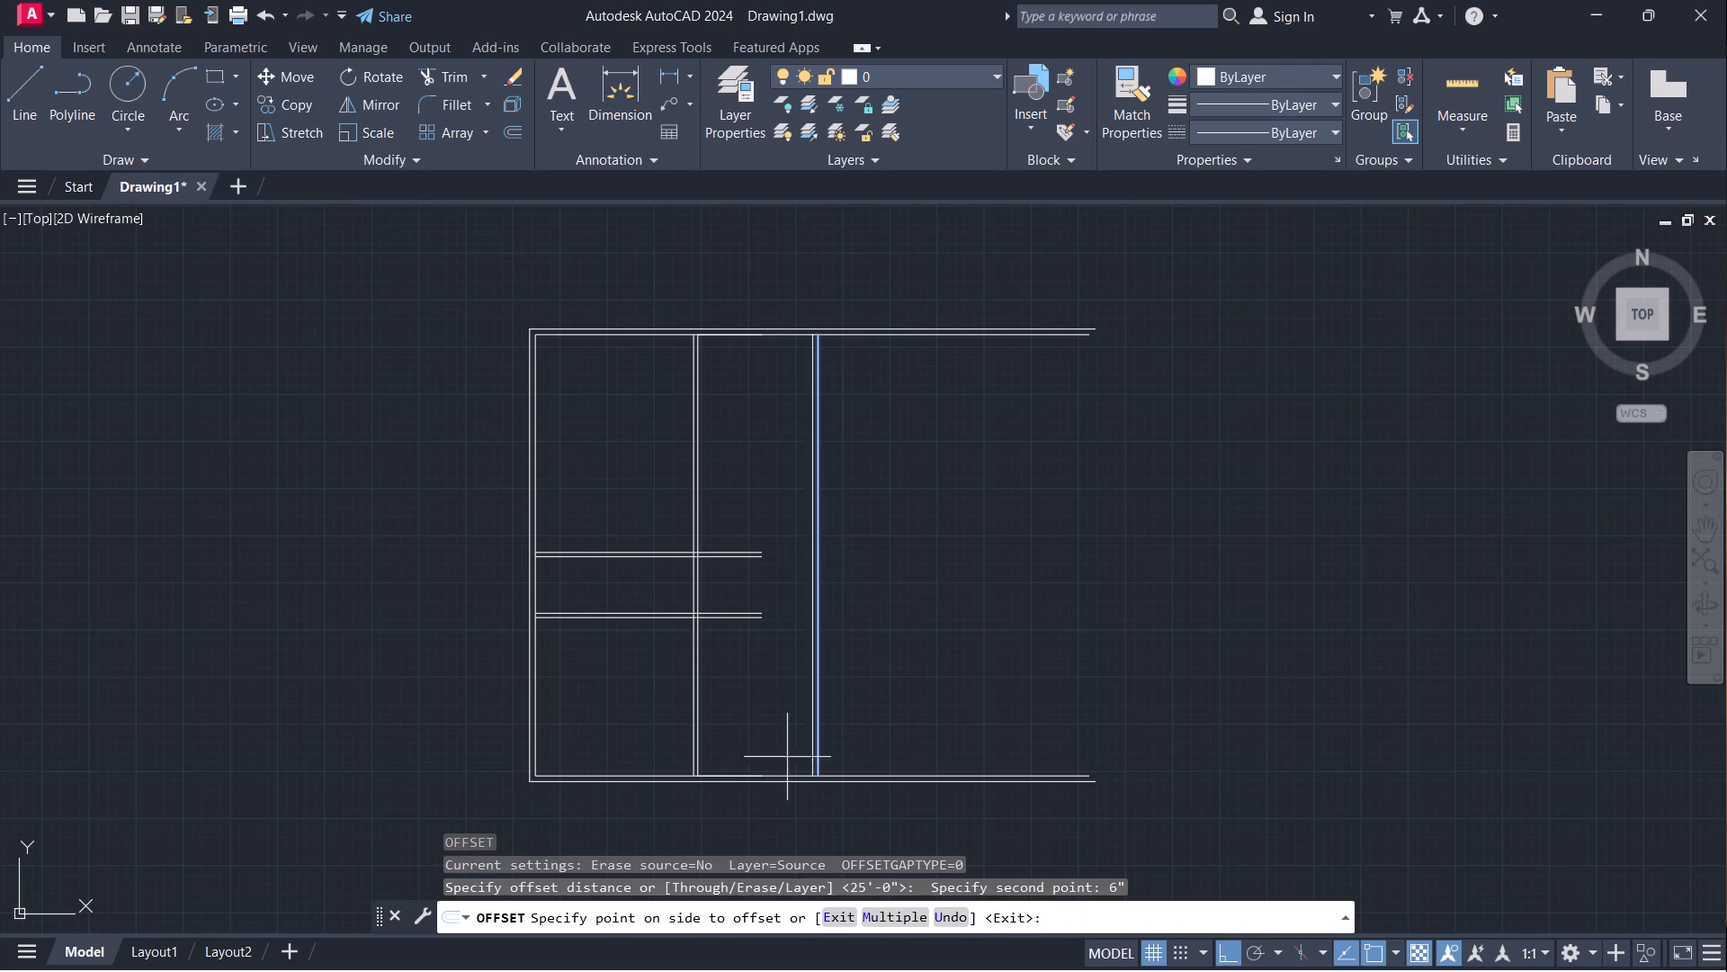
{"action": "left_click", "coordinate": [972, 691]}
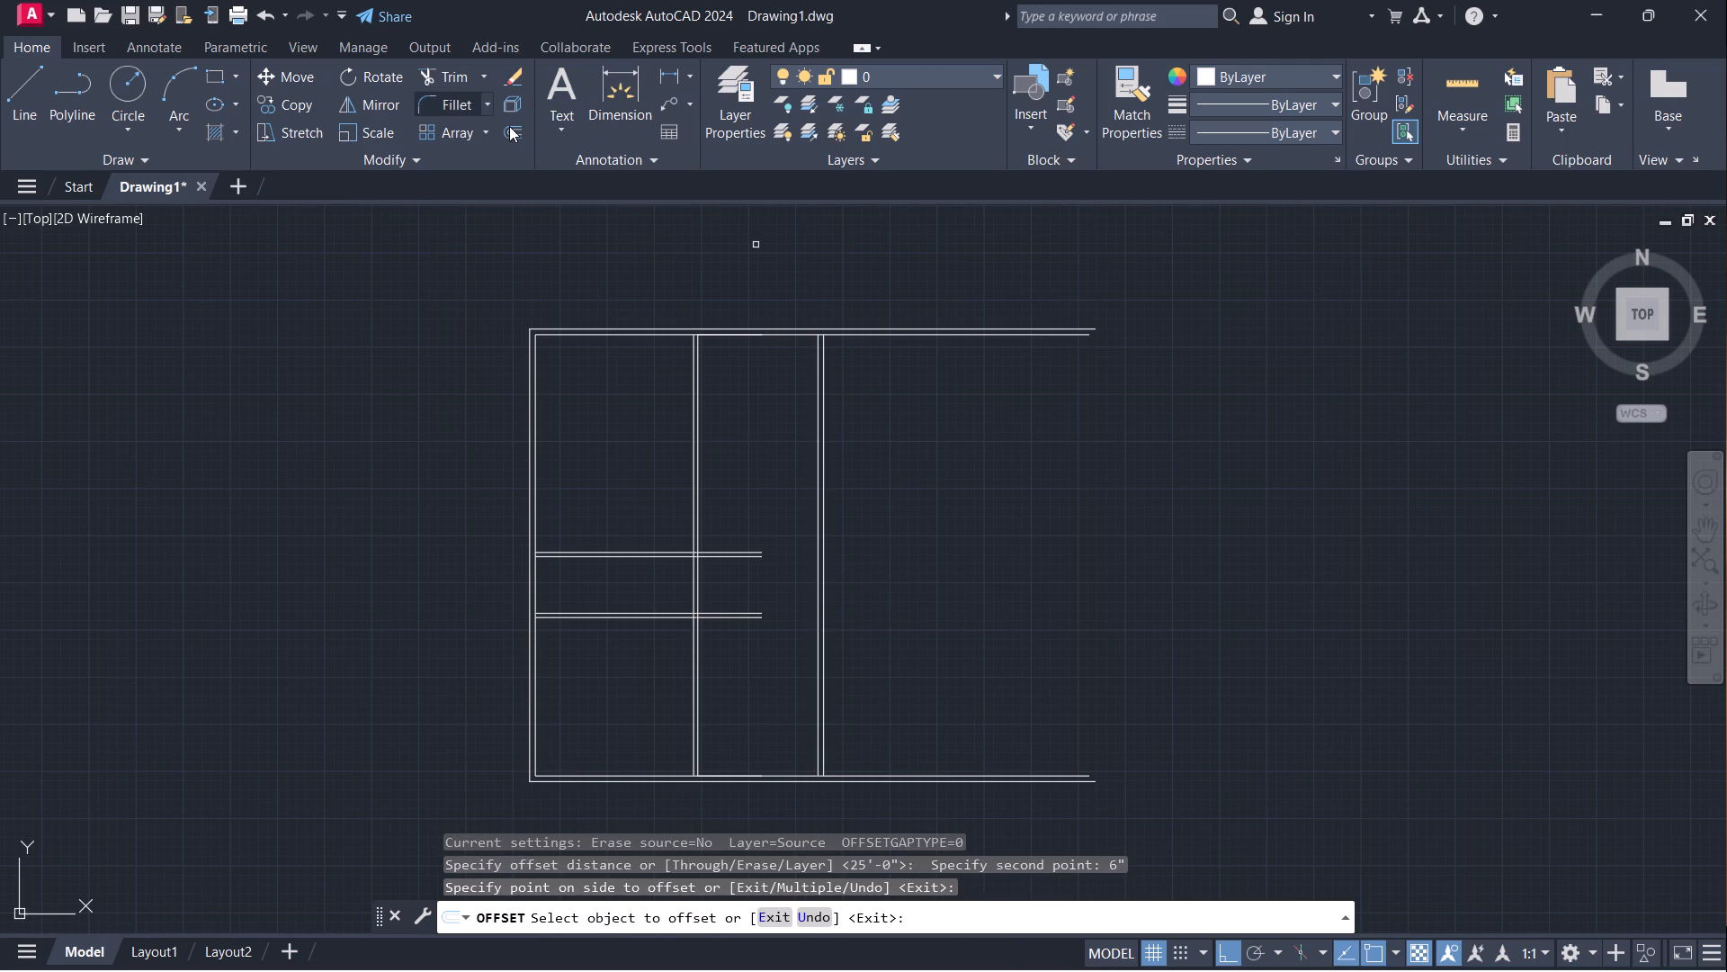
Check the clear width between the 4.5" partition and the new 6" wall with a temporary linear dimension at the lower wall.
{"action": "left_click", "coordinate": [673, 71]}
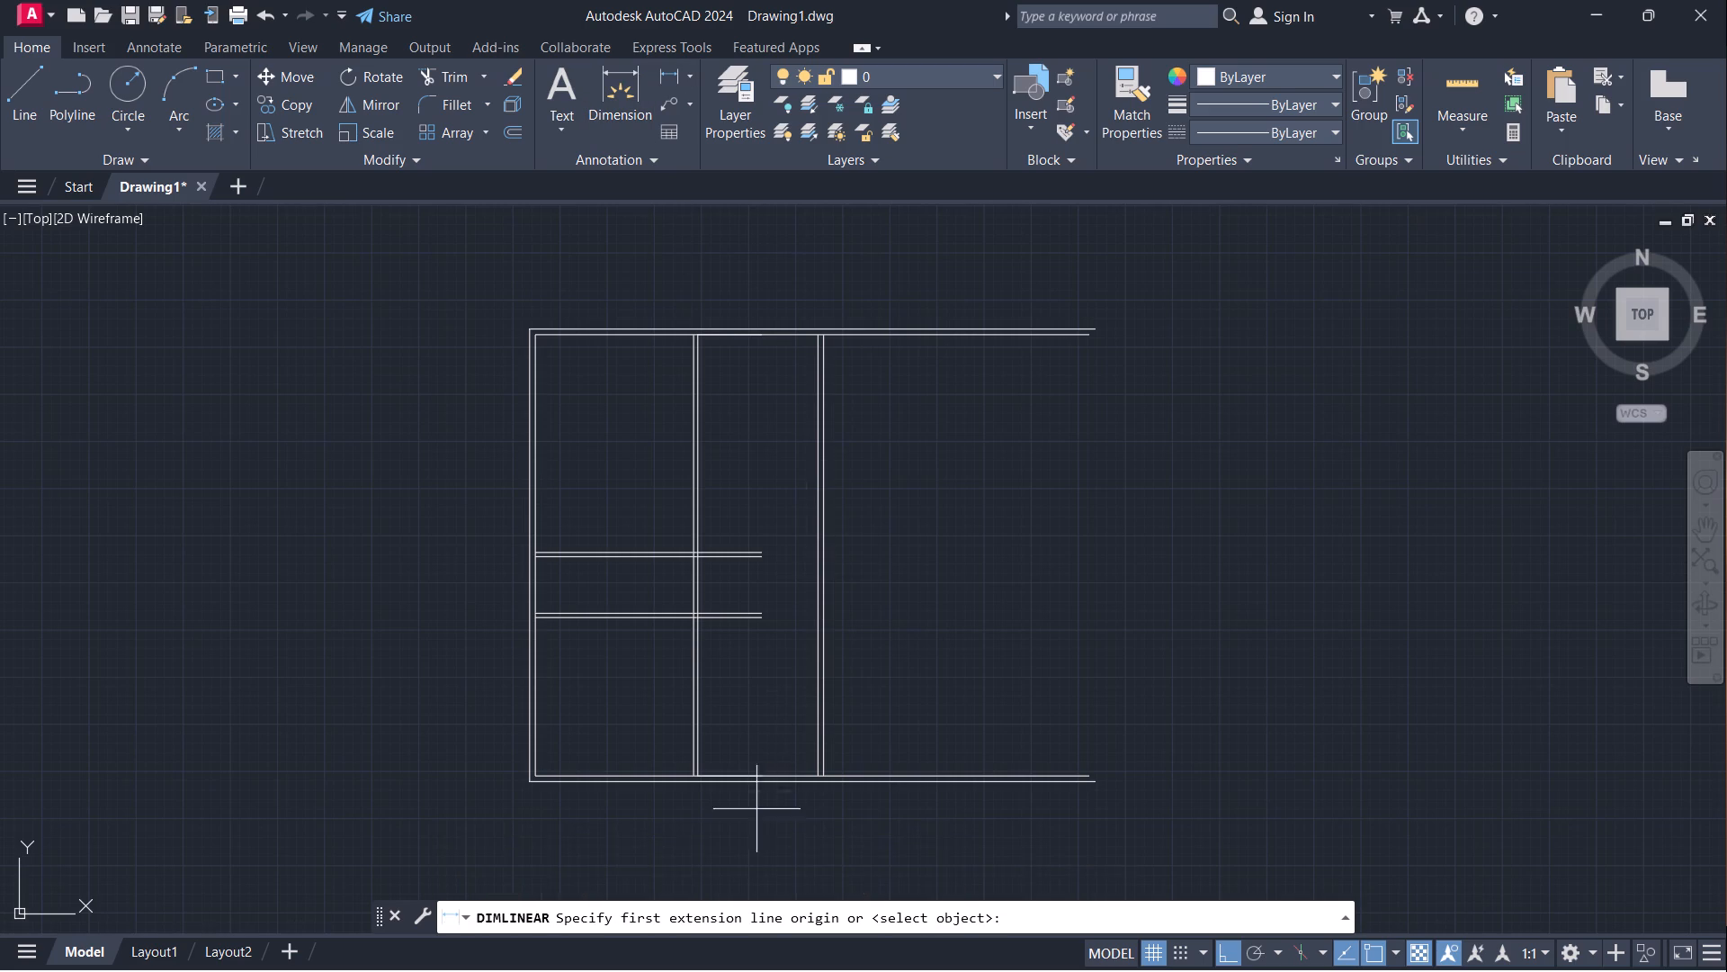
{"action": "scroll", "coordinate": [734, 839], "scroll_direction": "up", "scroll_amount": 3}
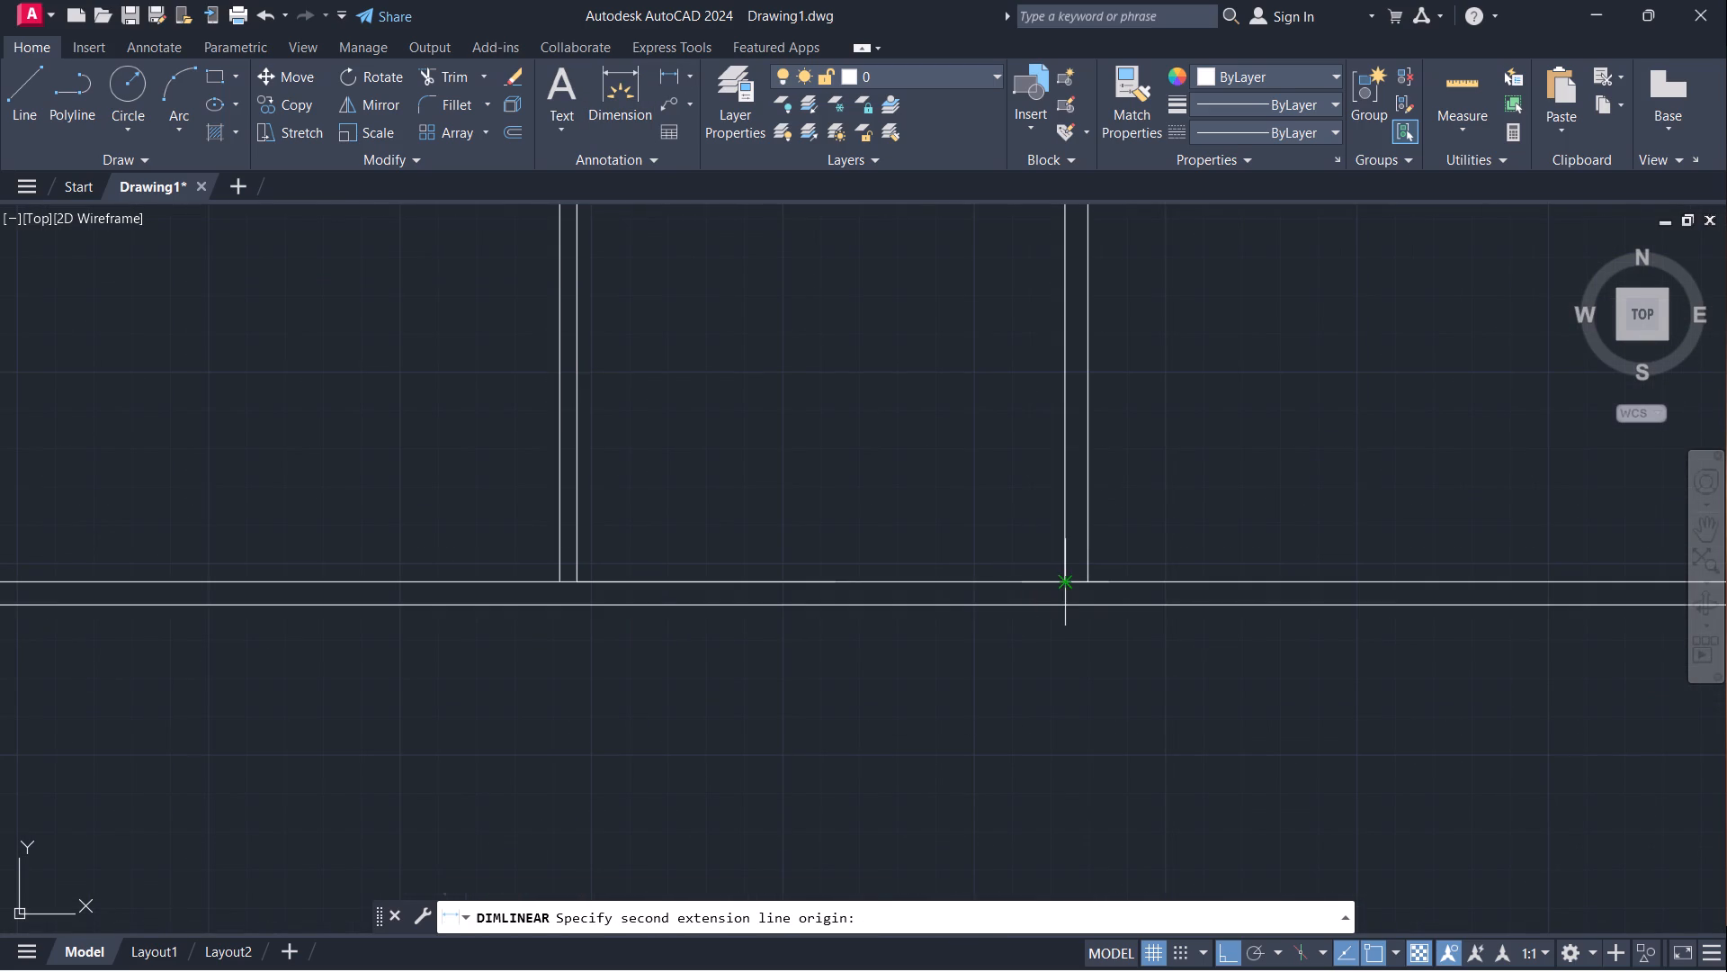
{"action": "left_click", "coordinate": [1062, 584]}
{"action": "left_click", "coordinate": [575, 580]}
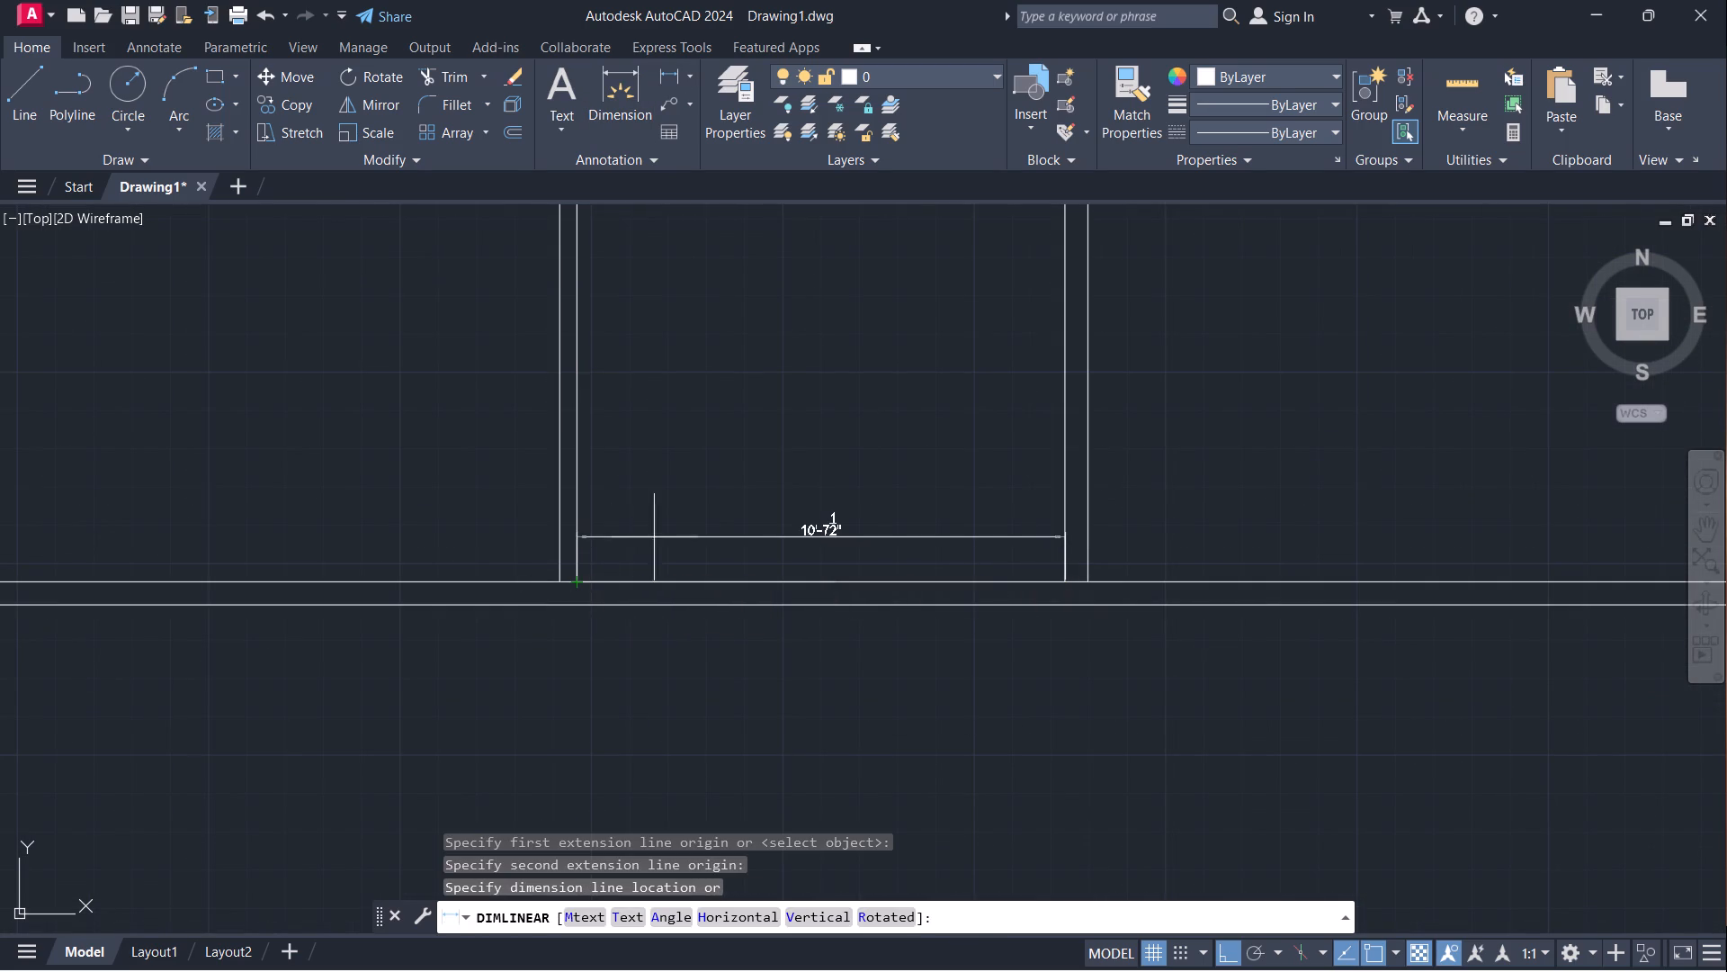
{"action": "scroll", "coordinate": [898, 556], "scroll_direction": "up", "scroll_amount": 2}
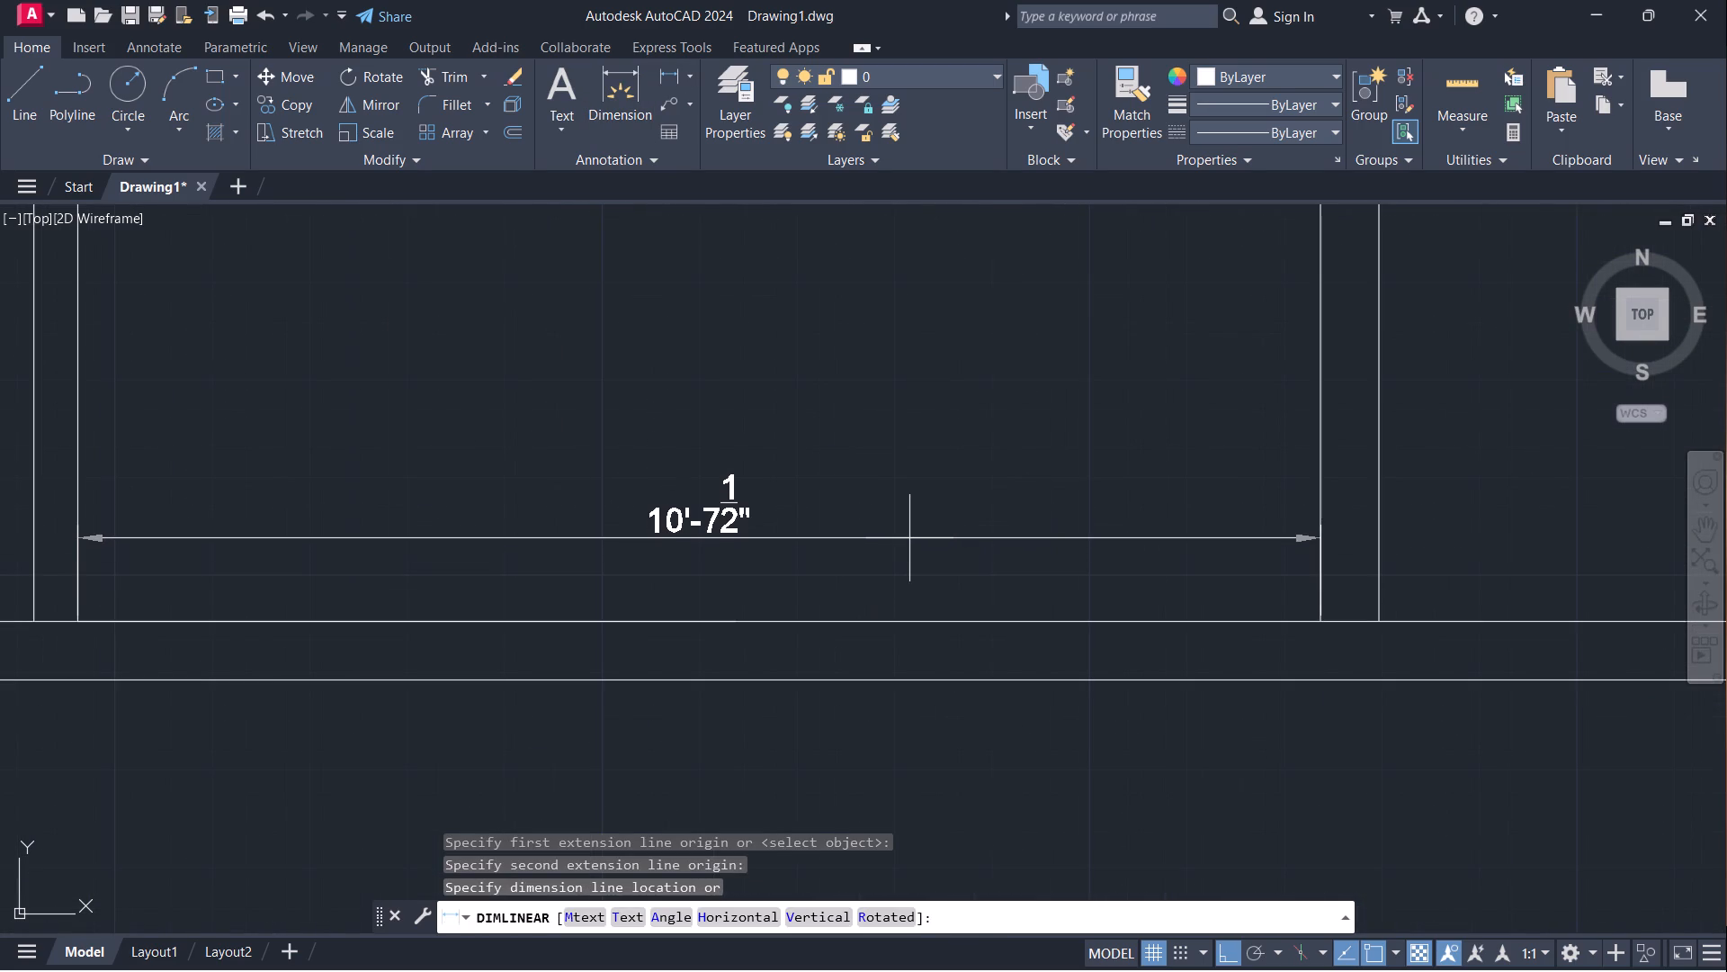
{"action": "key", "text": "Escape"}
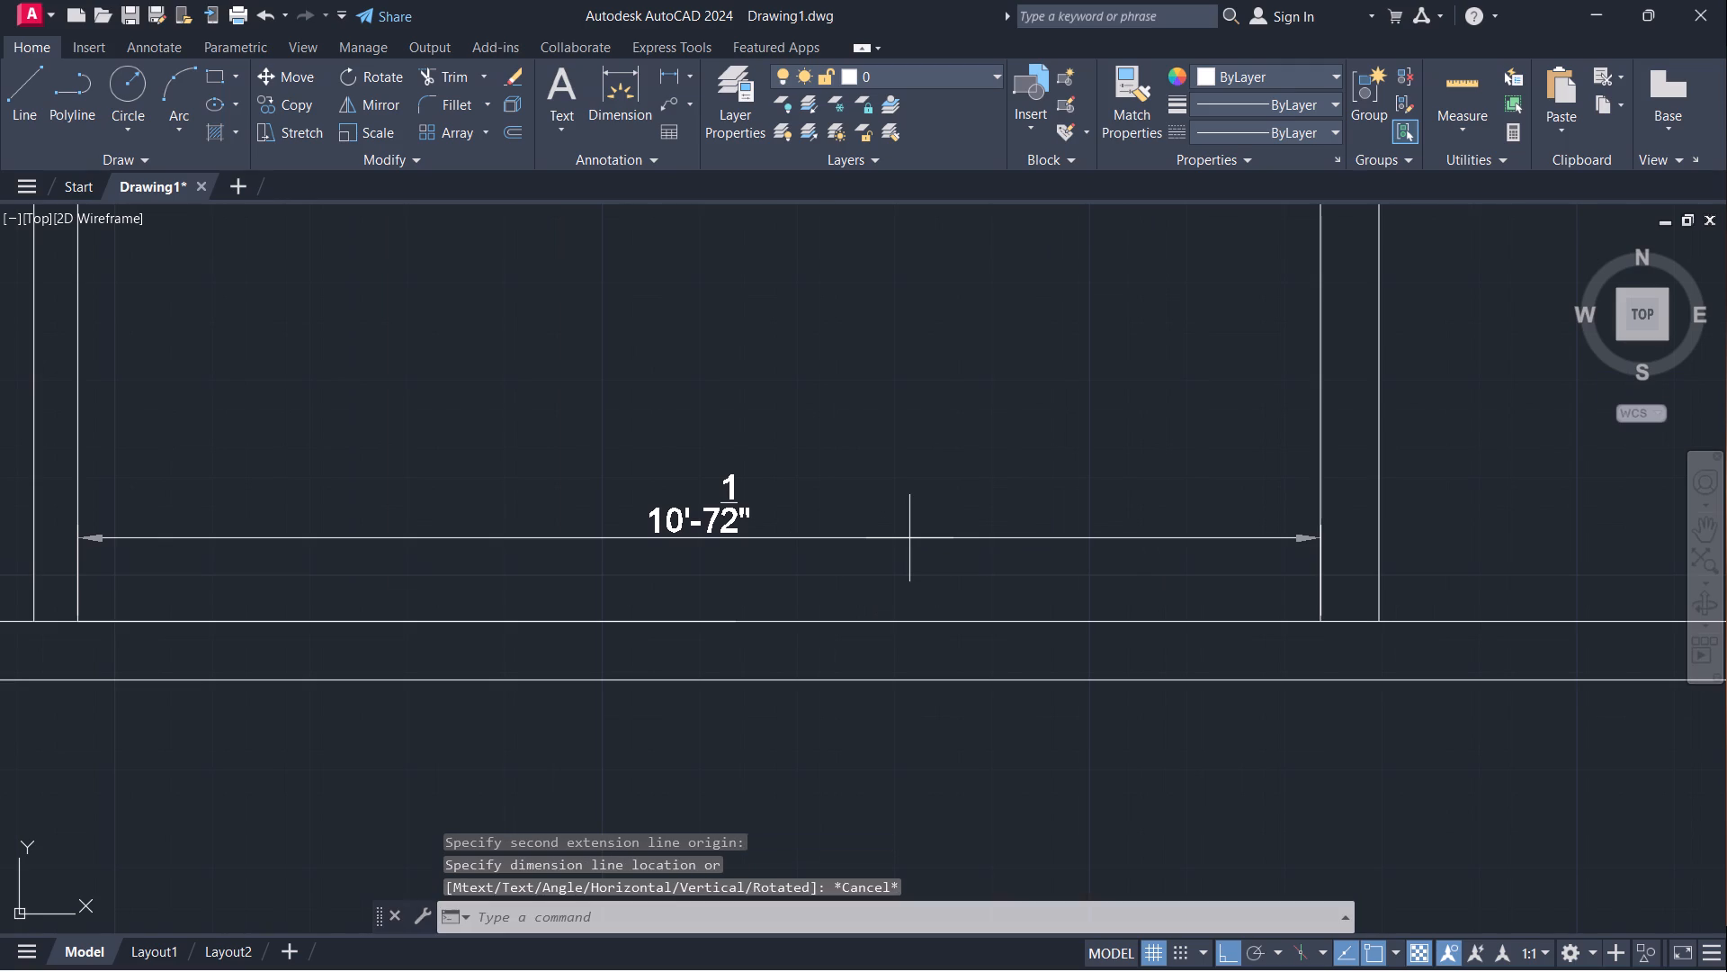
Offset the right face of the new 6" wall 8' to the right for the next vertical wall.
{"action": "scroll", "coordinate": [1070, 503], "scroll_direction": "down", "scroll_amount": 4}
{"action": "scroll", "coordinate": [1014, 671], "scroll_direction": "down", "scroll_amount": 1}
{"action": "middle_click_drag", "start_coordinate": [1014, 671], "coordinate": [731, 862]}
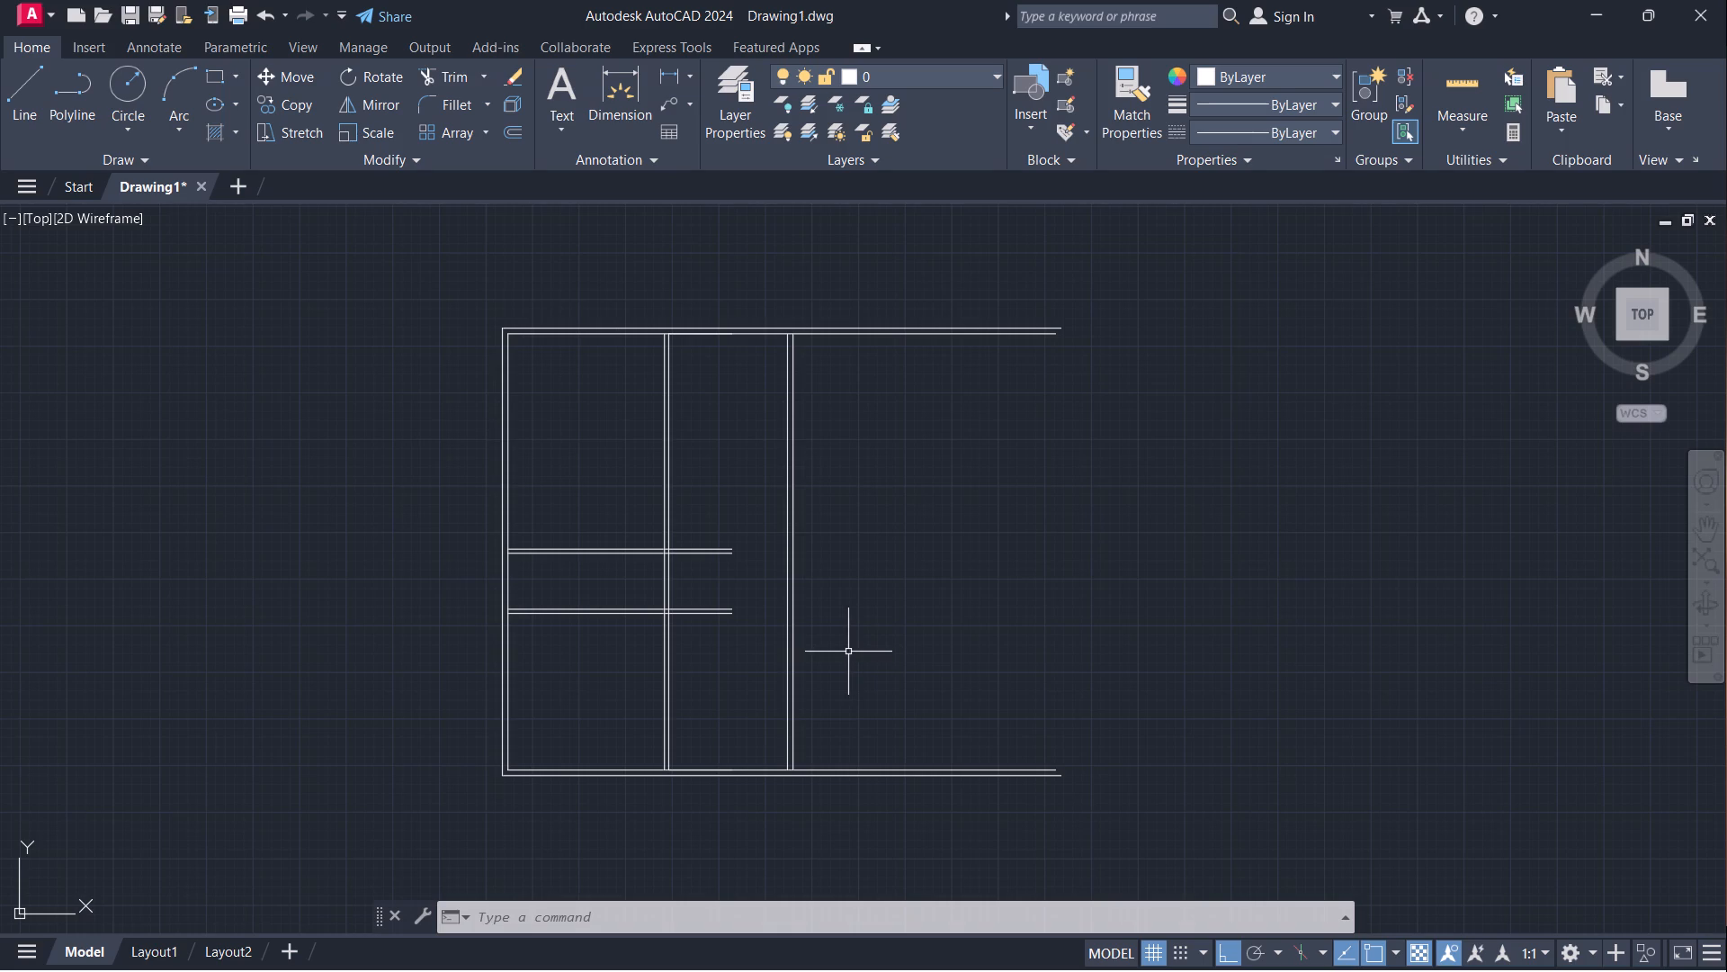
{"action": "left_click", "coordinate": [792, 640]}
{"action": "key", "text": "o"}
{"action": "key", "text": "Return"}
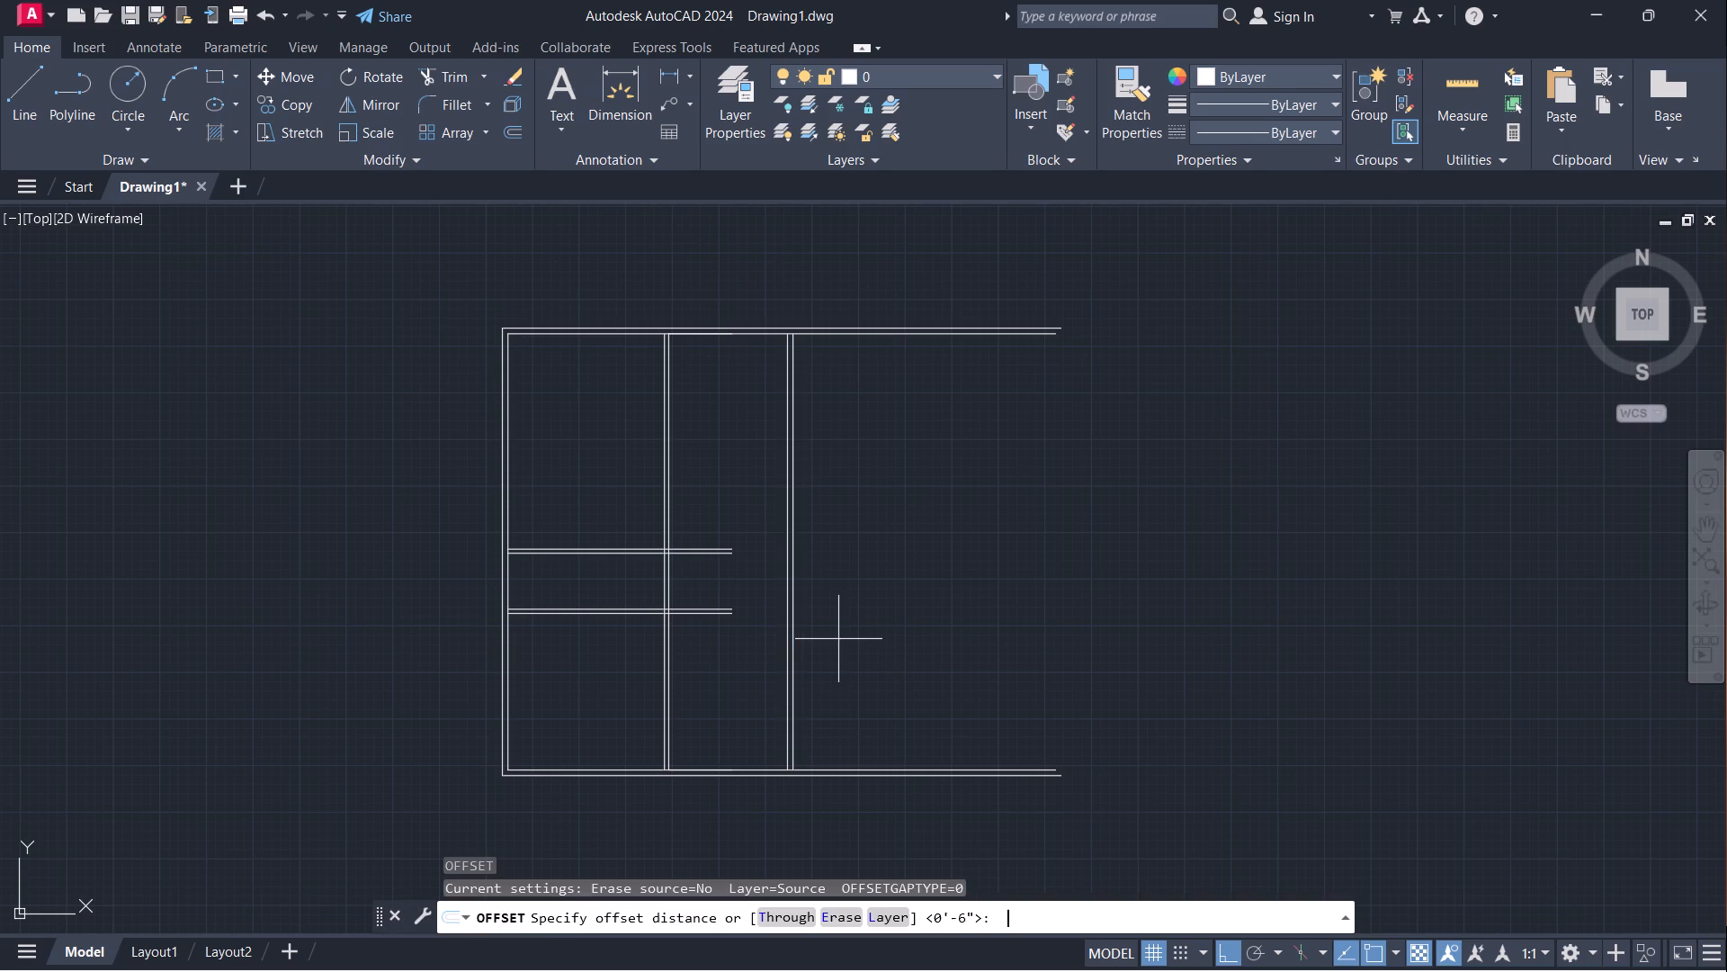
{"action": "left_click", "coordinate": [795, 588]}
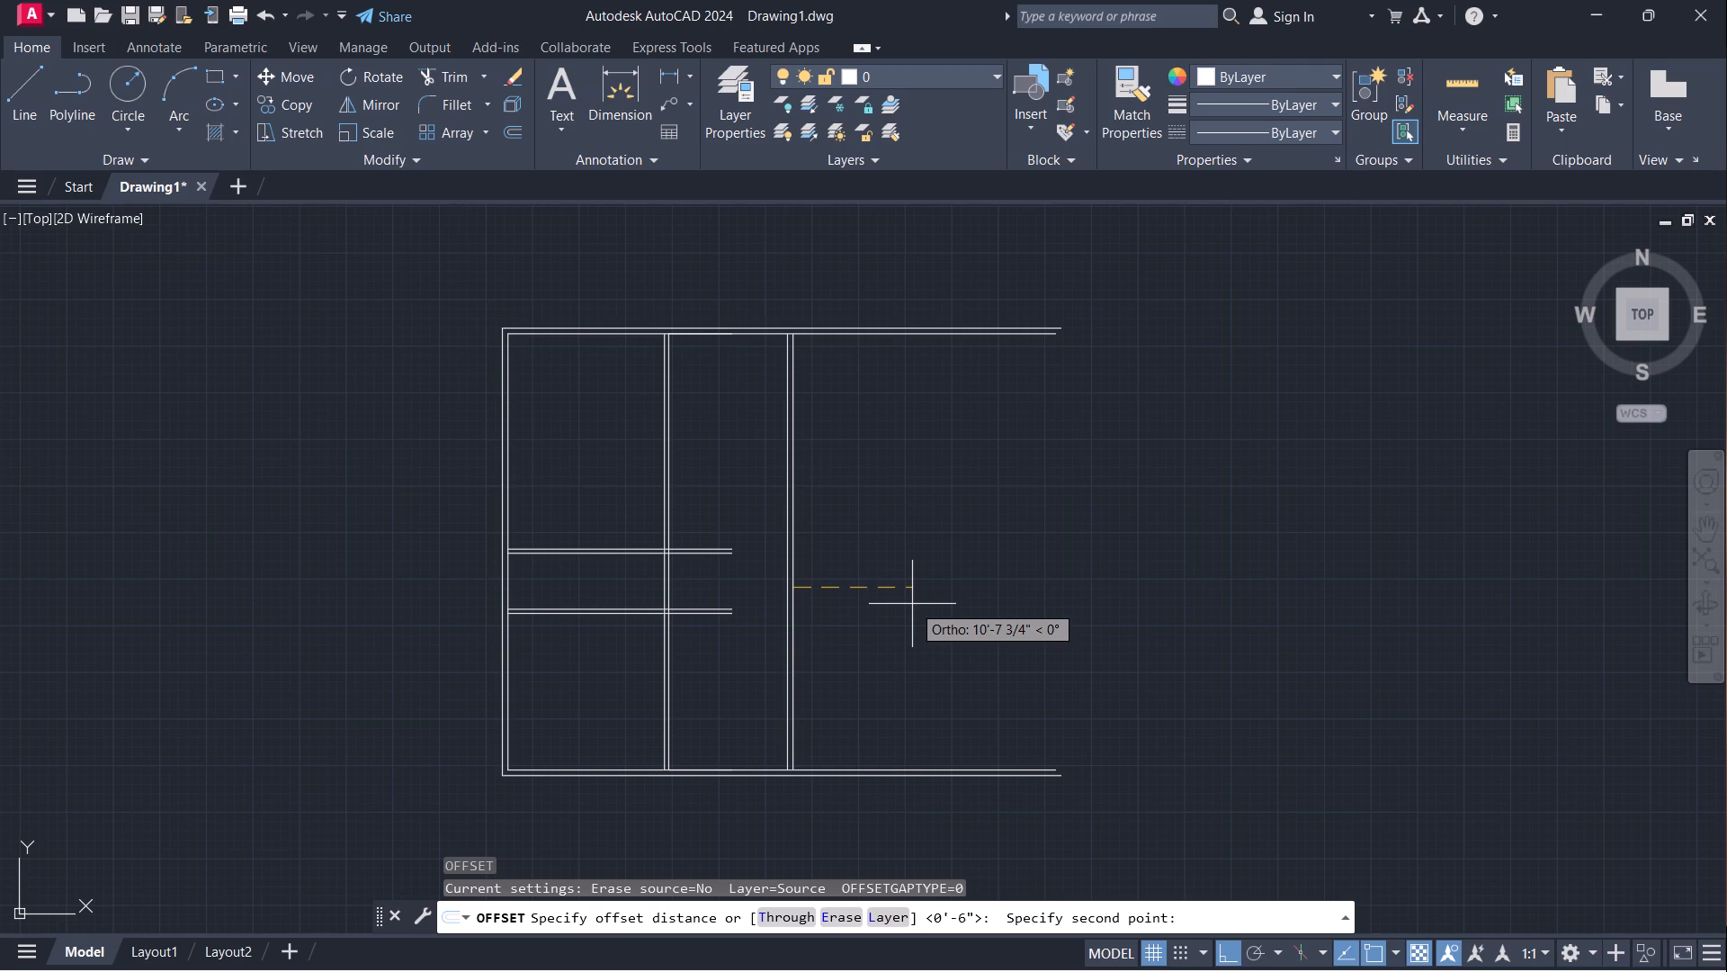
{"action": "type", "text": "8'"}
{"action": "key", "text": "Return"}
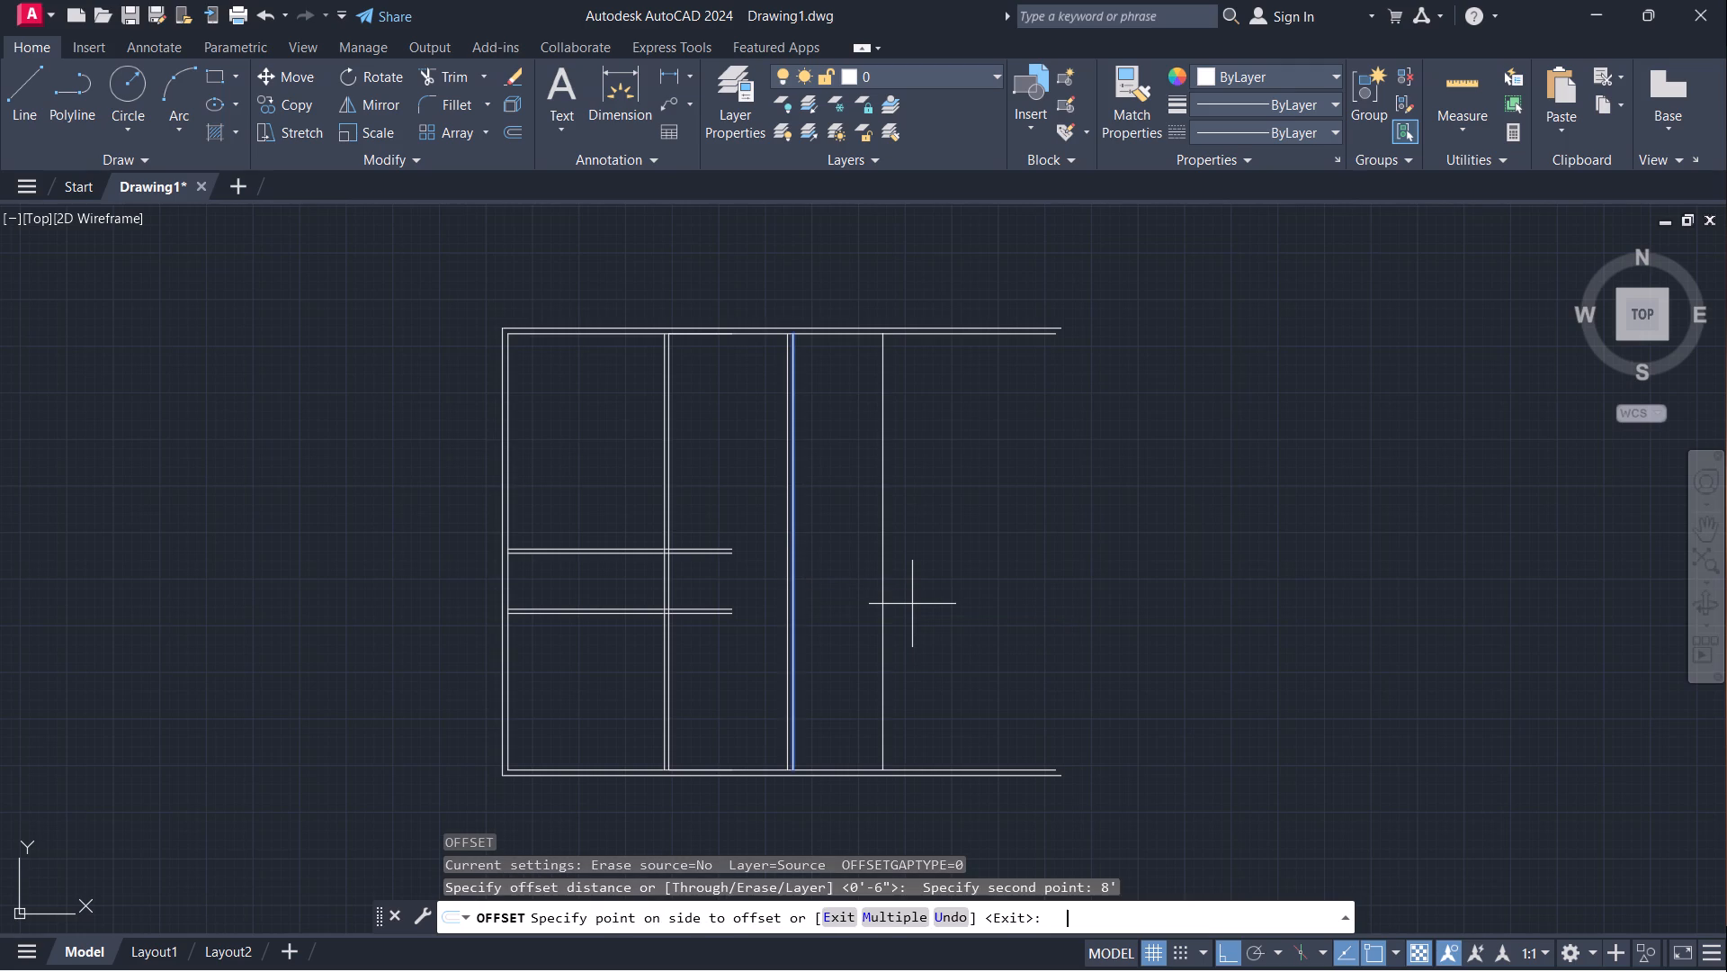
{"action": "left_click", "coordinate": [947, 596]}
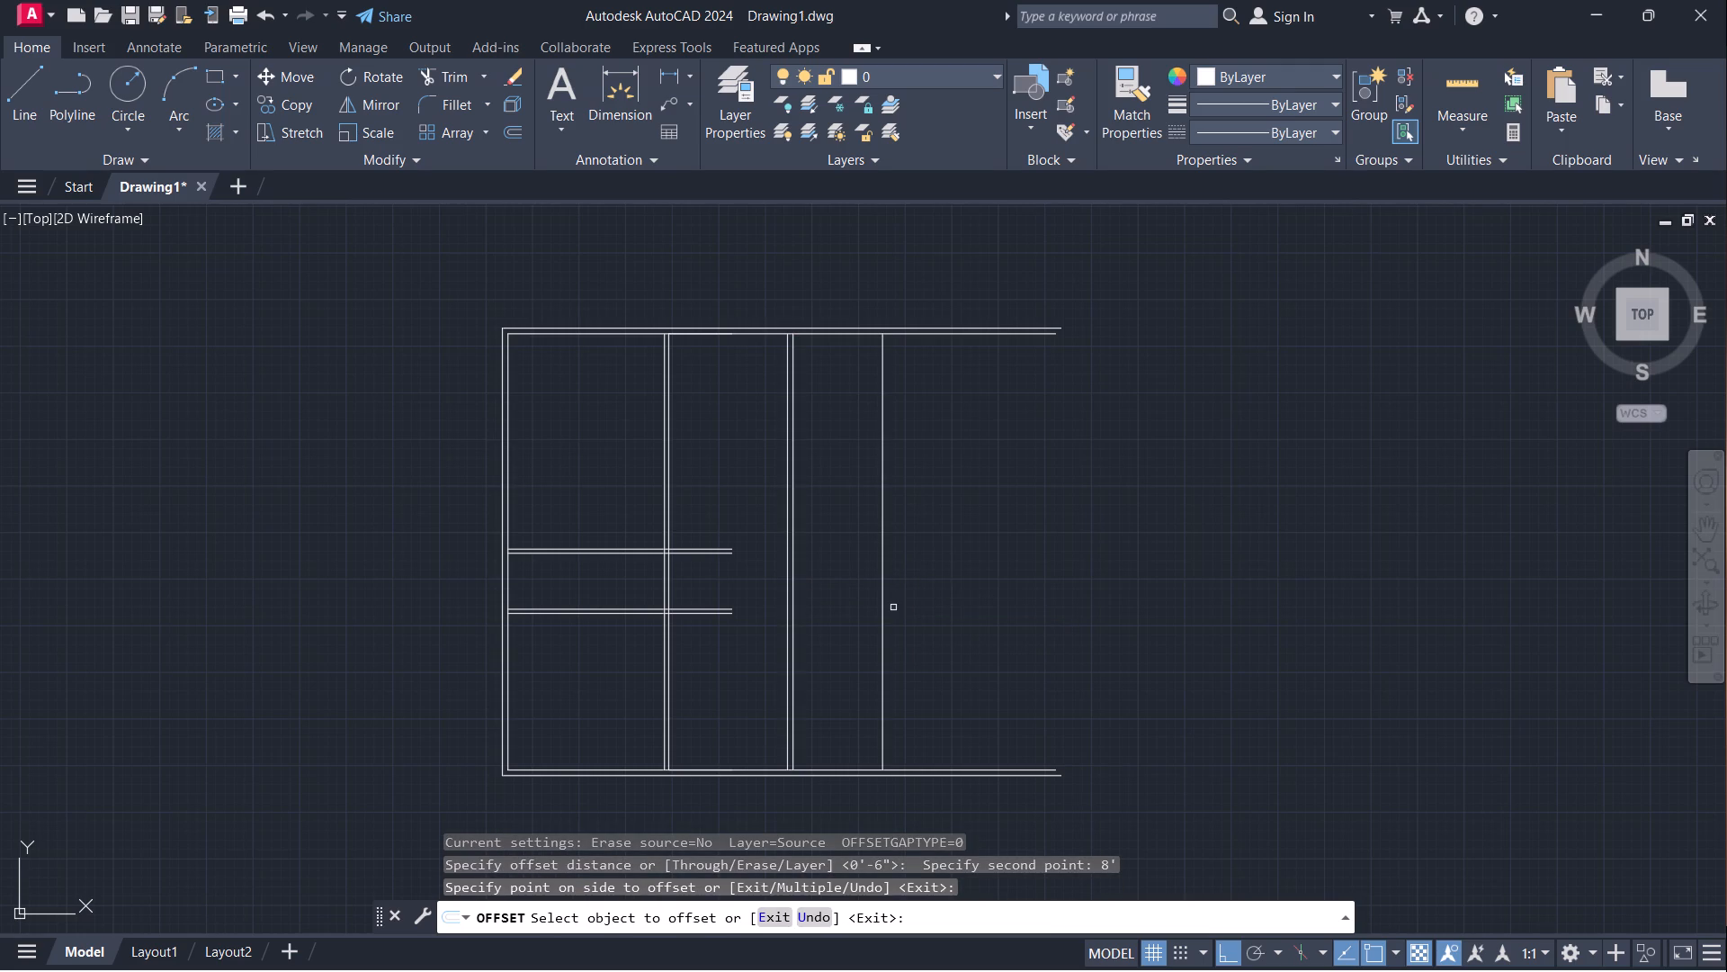
{"action": "key", "text": "space"}
Offset the newest vertical line 6" to the right as the wall's second face and finish offsetting.
{"action": "key", "text": "space"}
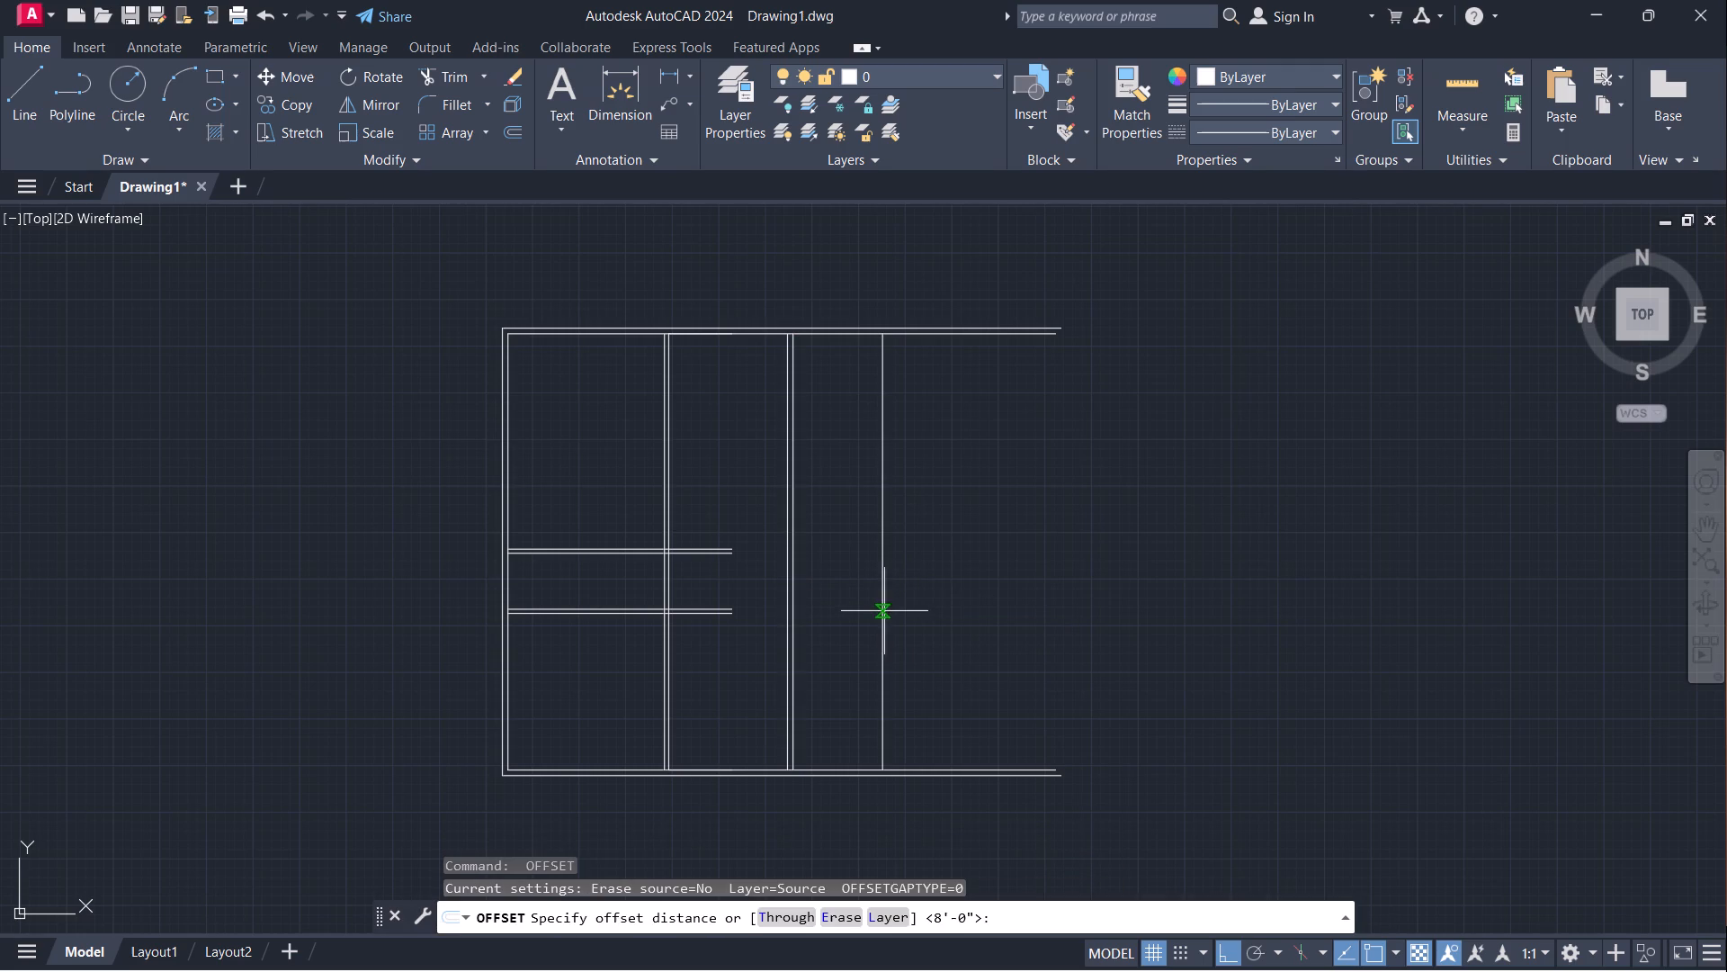
{"action": "left_click", "coordinate": [881, 590]}
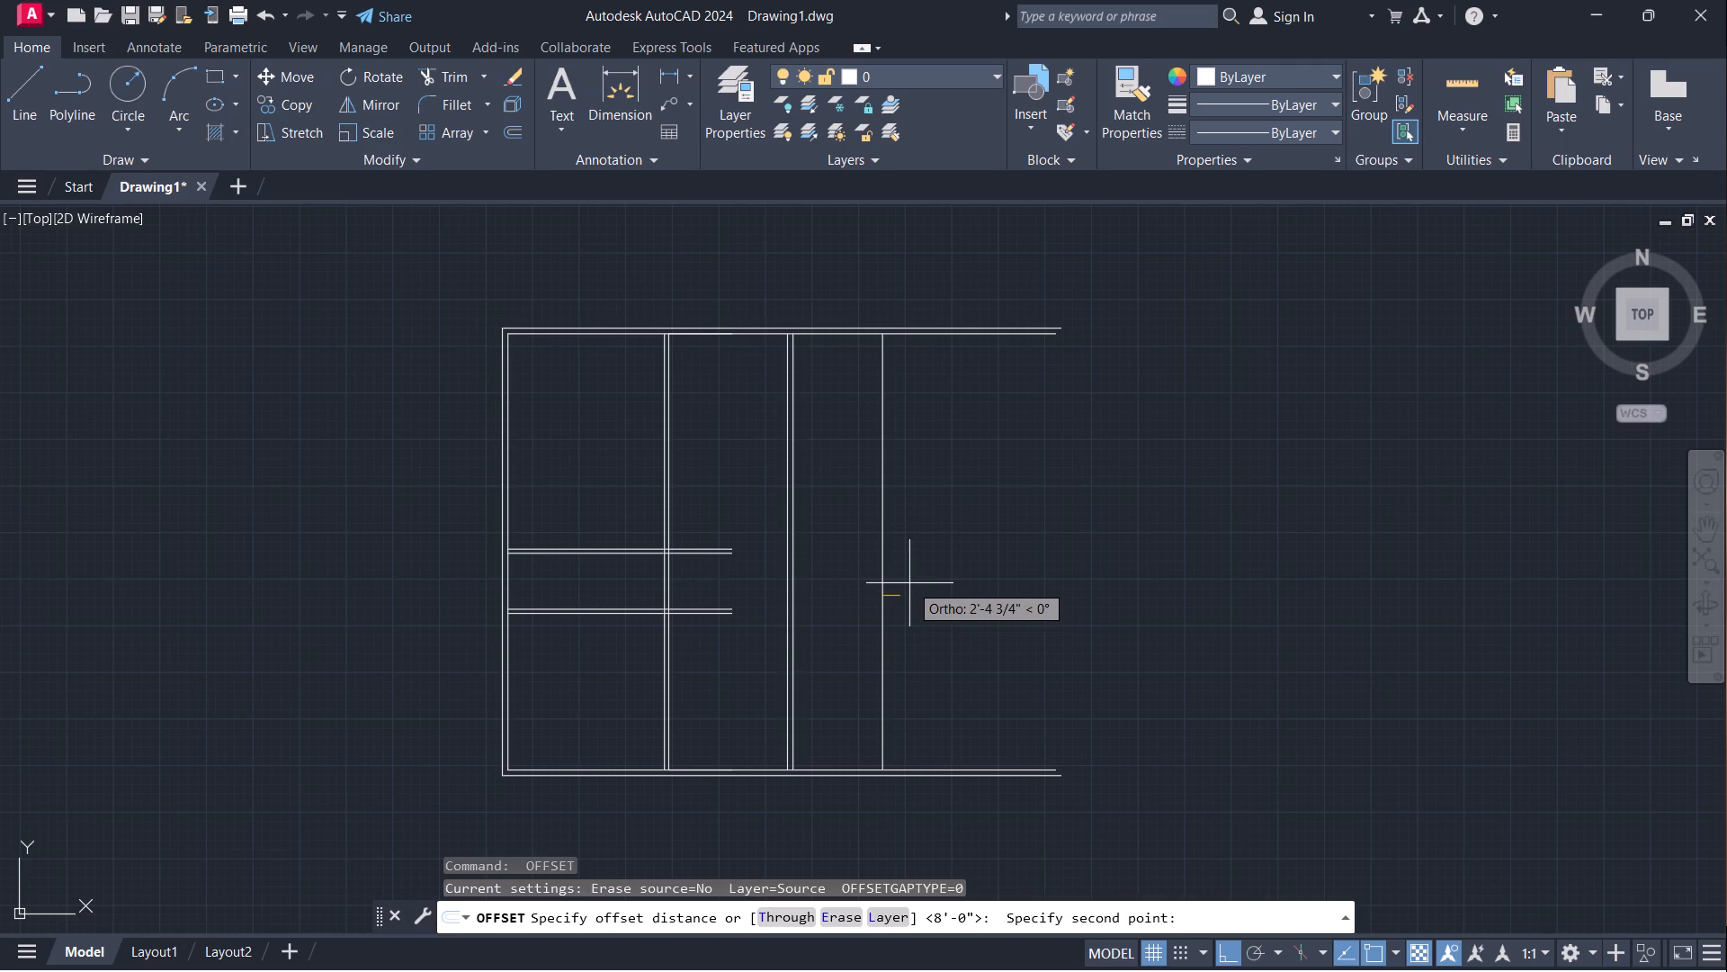
{"action": "key", "text": "6"}
{"action": "key", "text": "shift+quotedbl"}
{"action": "key", "text": "Return"}
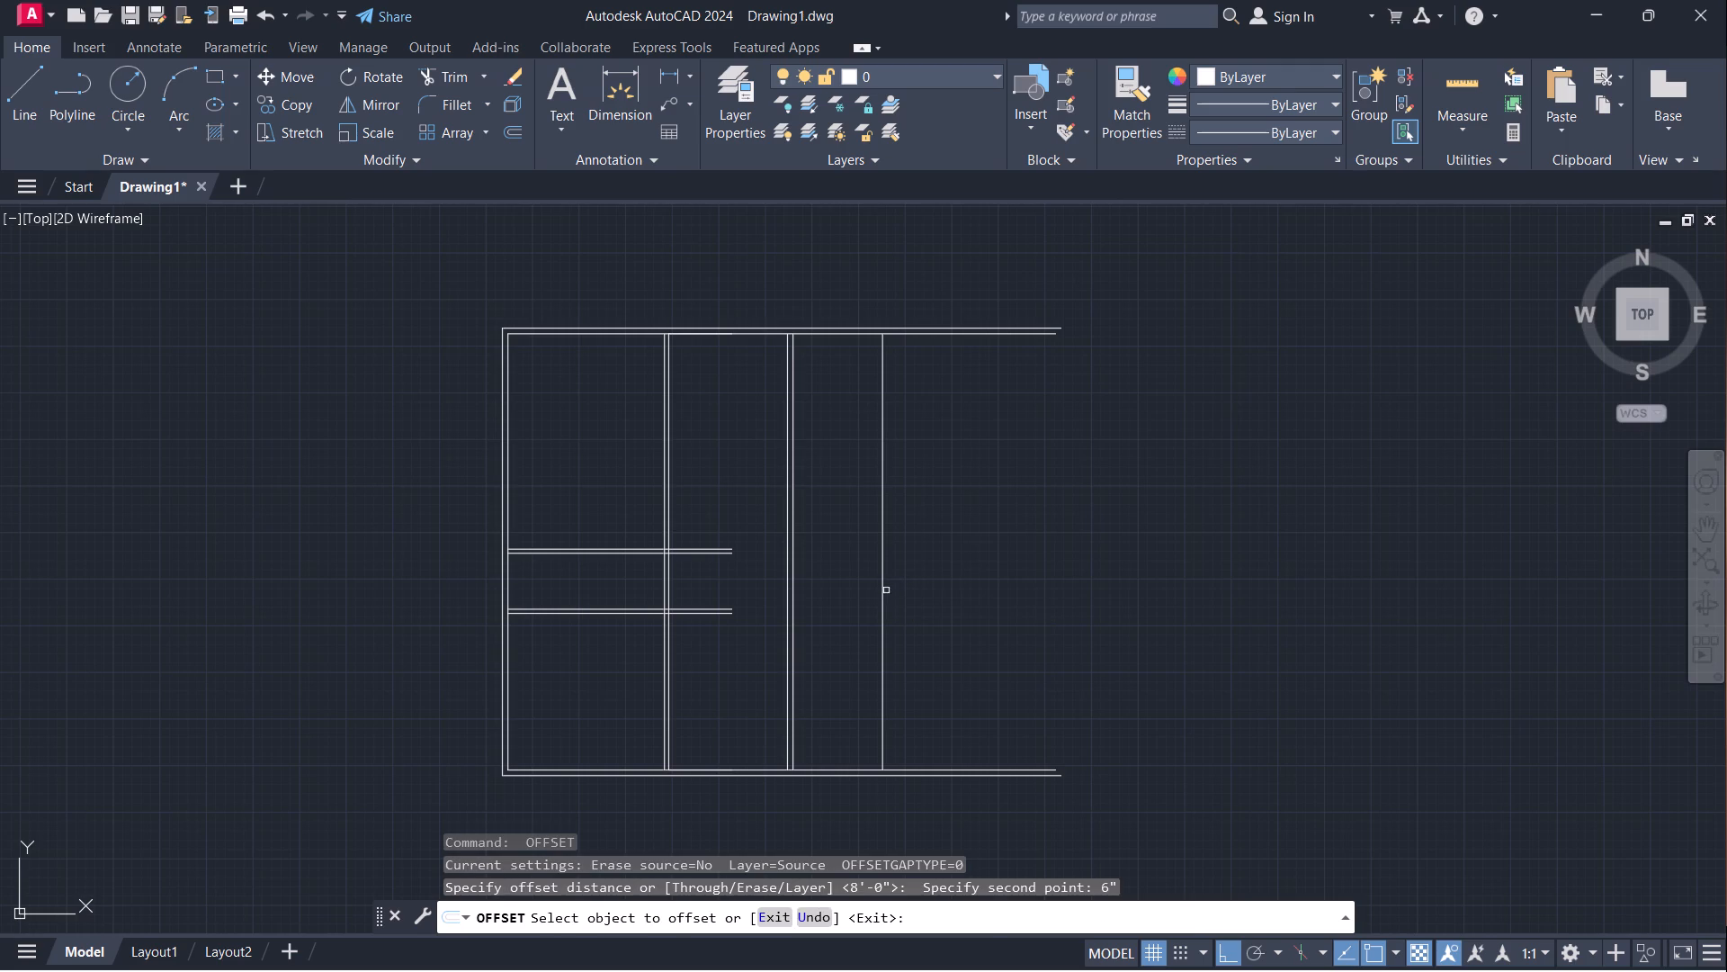
{"action": "left_click", "coordinate": [881, 593]}
{"action": "left_click", "coordinate": [960, 595]}
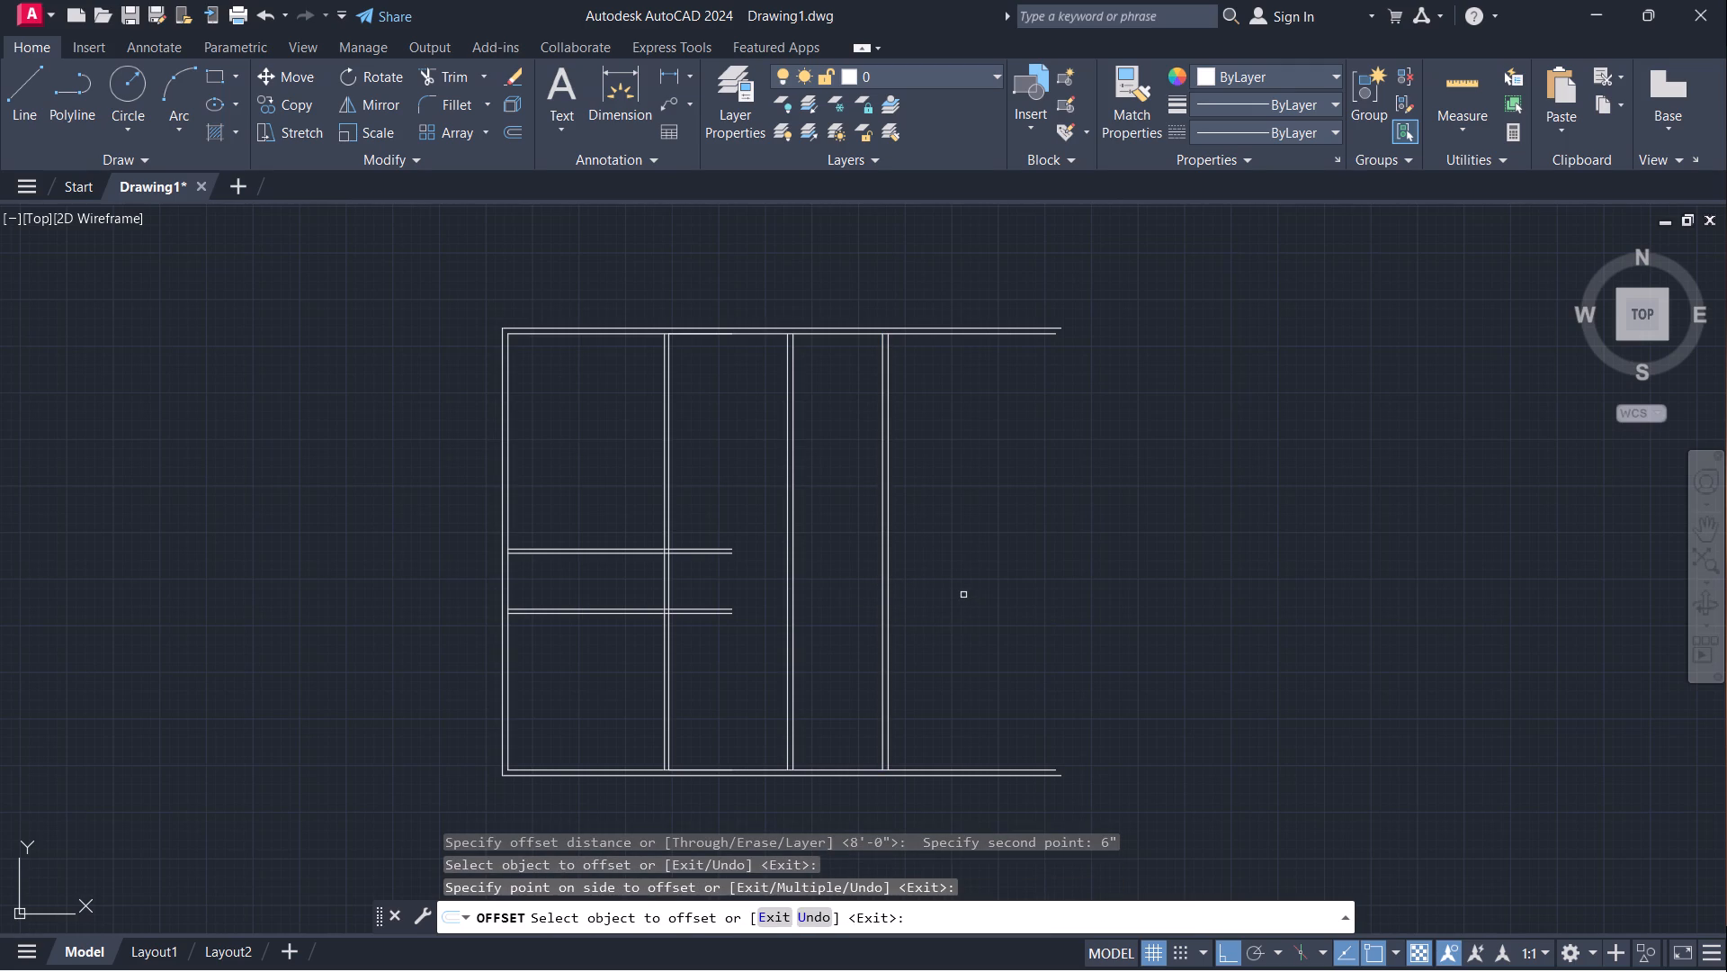
{"action": "key", "text": "space"}
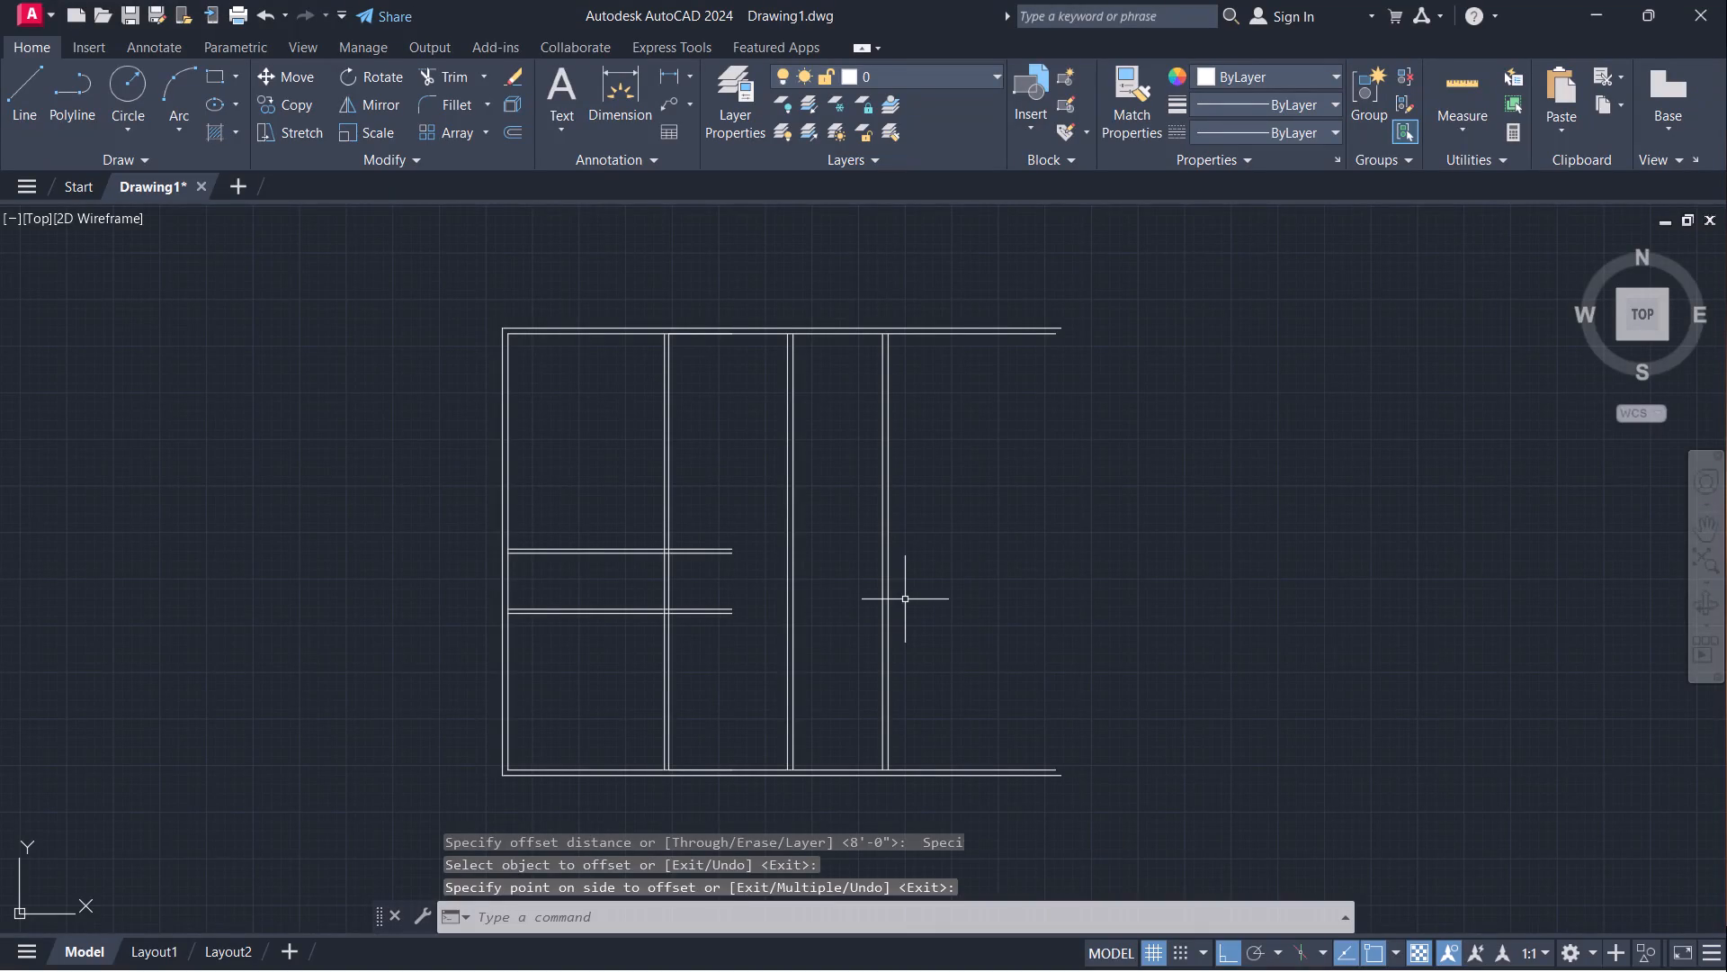
Offset the right face of the rightmost 6" wall 25' to the right, beyond the open ends of the outer walls.
{"action": "left_click", "coordinate": [890, 594]}
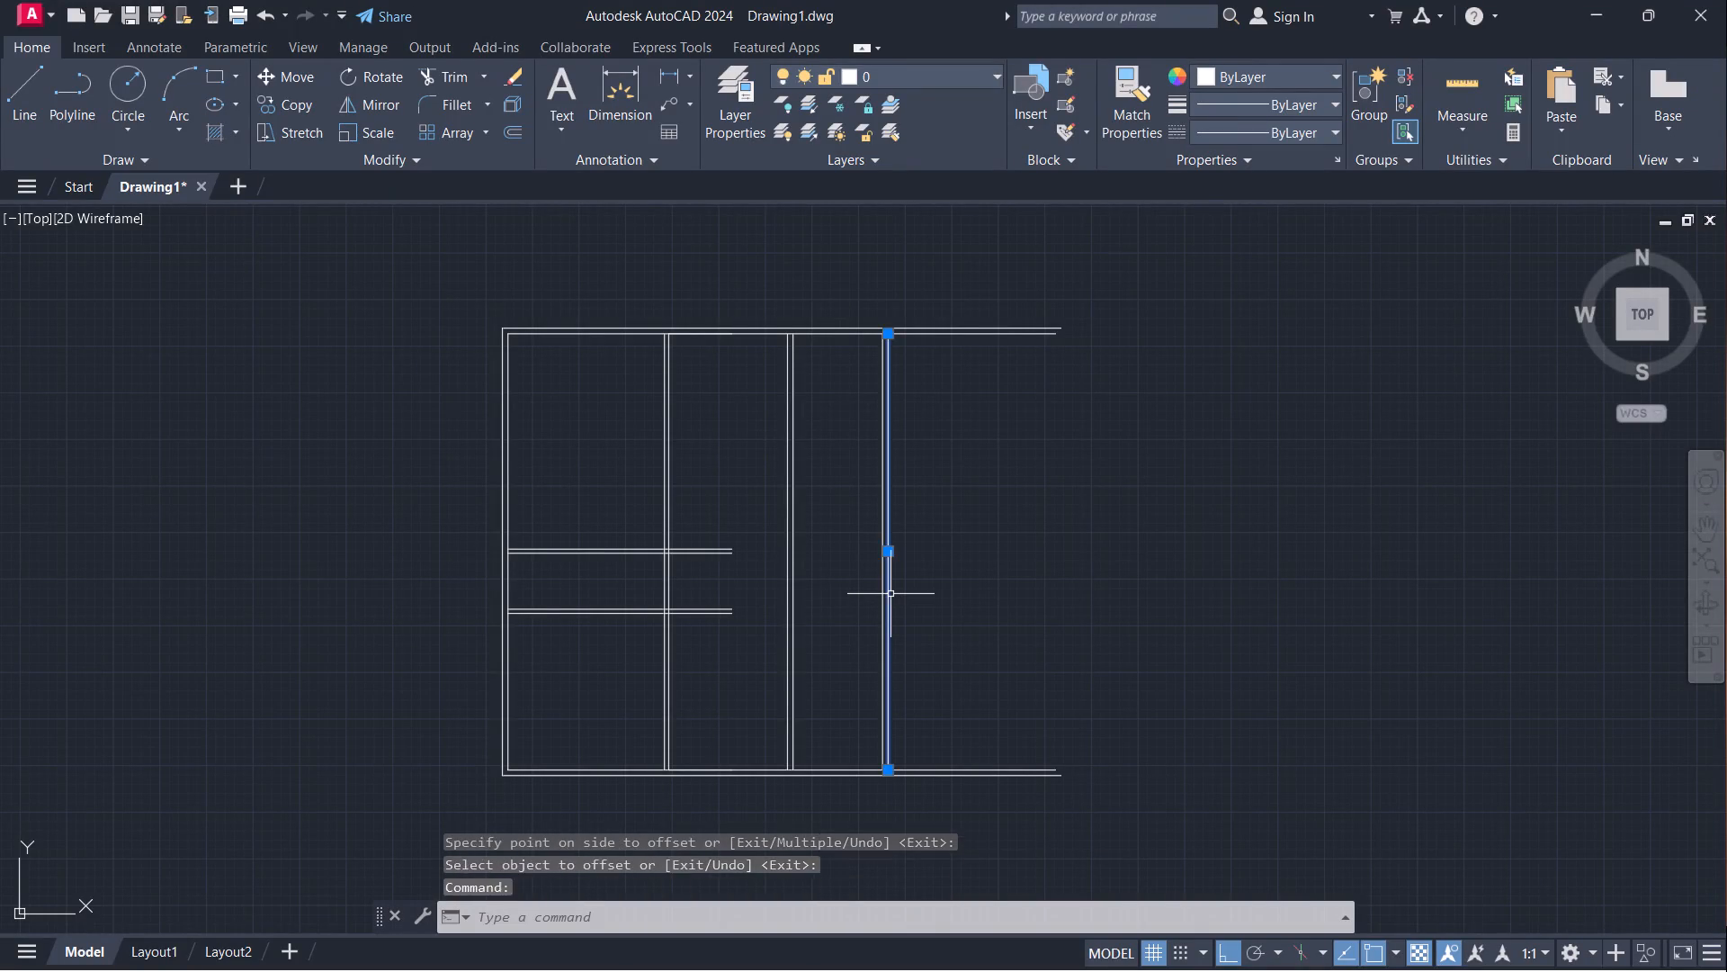
{"action": "key", "text": "space"}
{"action": "left_click", "coordinate": [891, 552]}
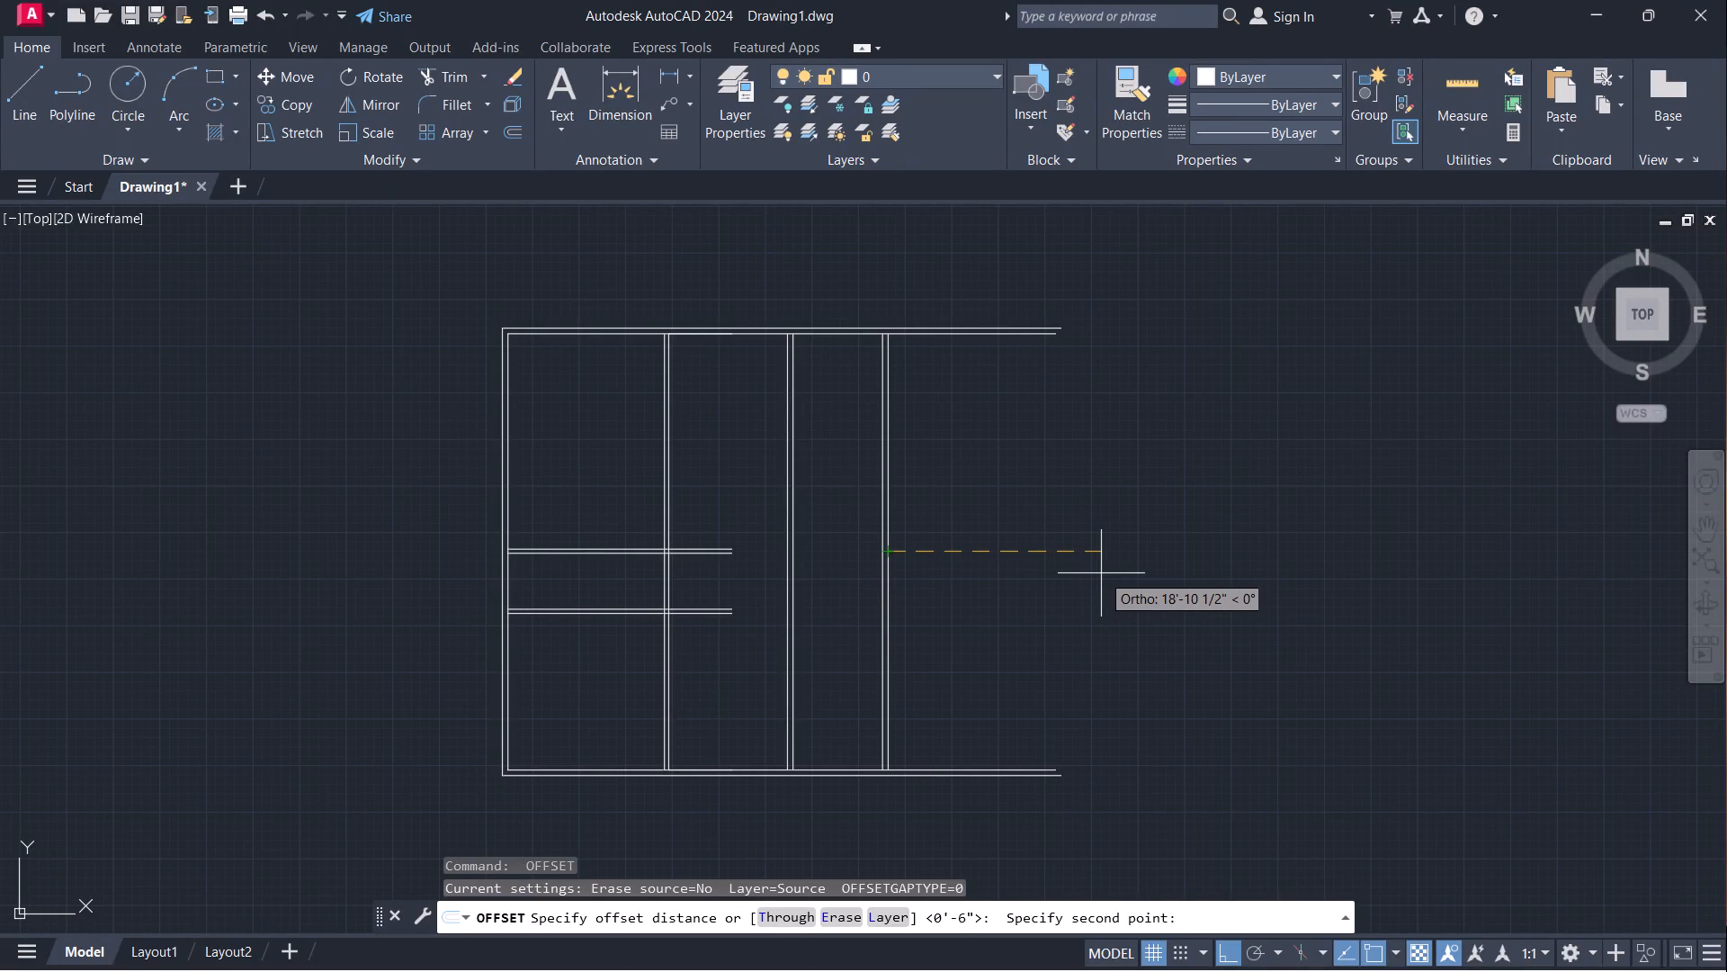
{"action": "type", "text": "25'"}
{"action": "key", "text": "Return"}
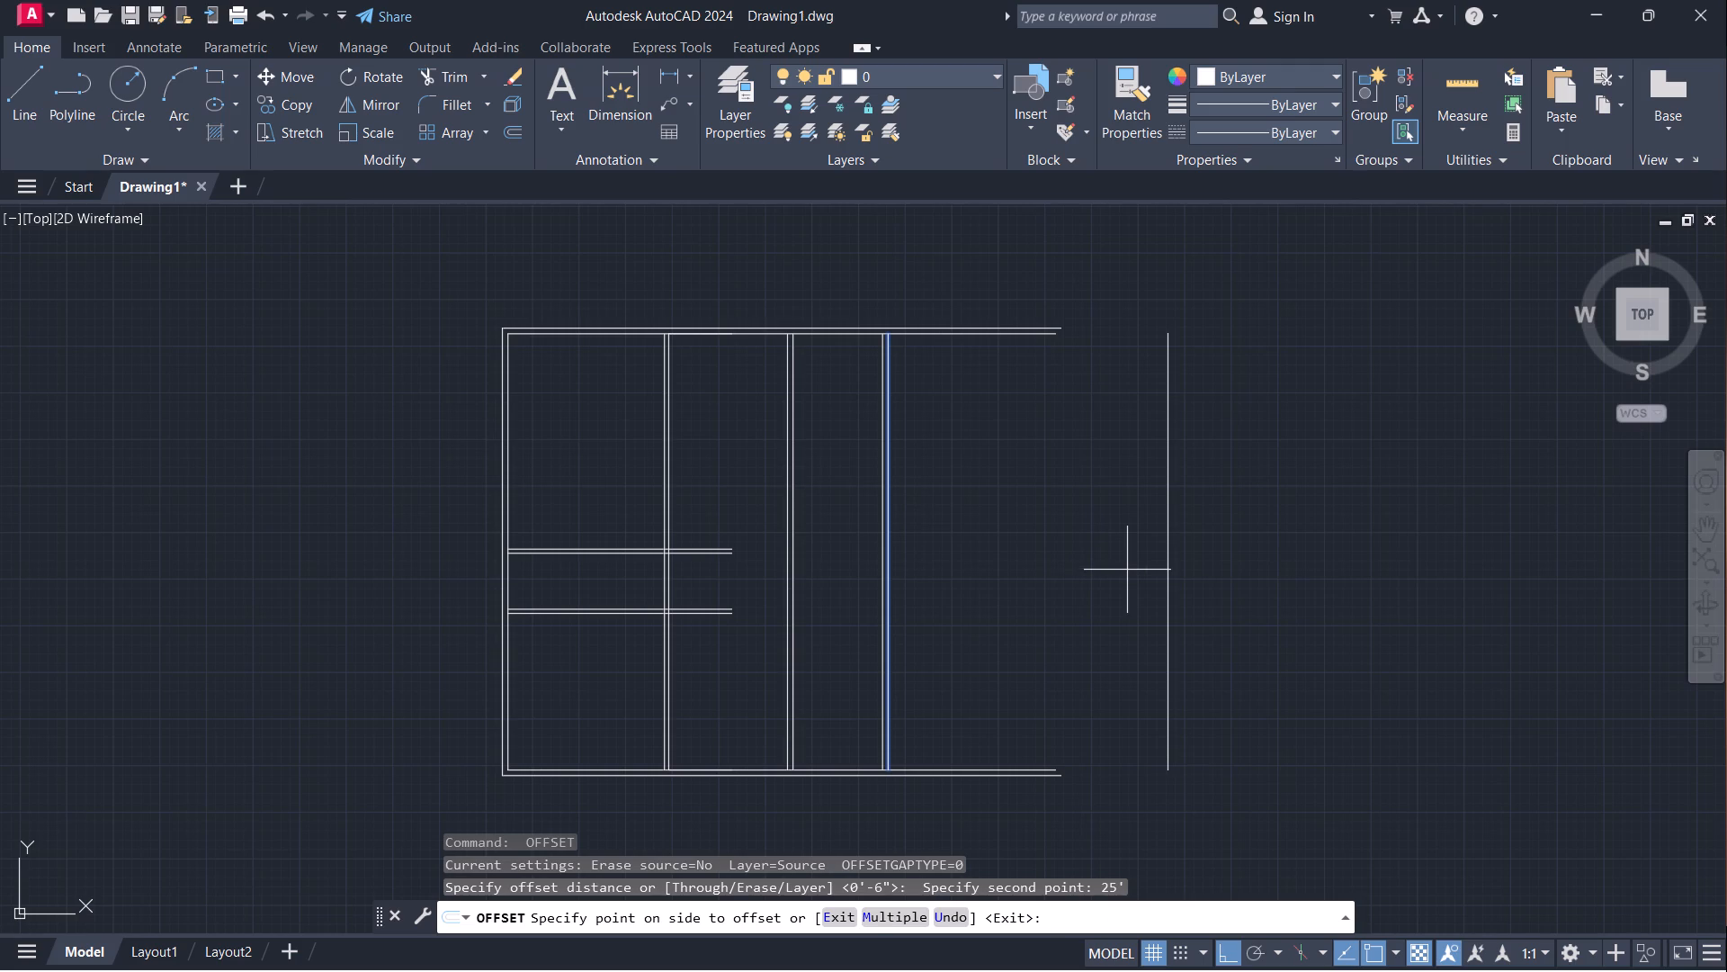
{"action": "left_click", "coordinate": [1127, 570]}
{"action": "key", "text": "space"}
Offset the newest vertical line 6" to the right as the far-right wall's outer face and finish offsetting.
{"action": "left_click", "coordinate": [1170, 553]}
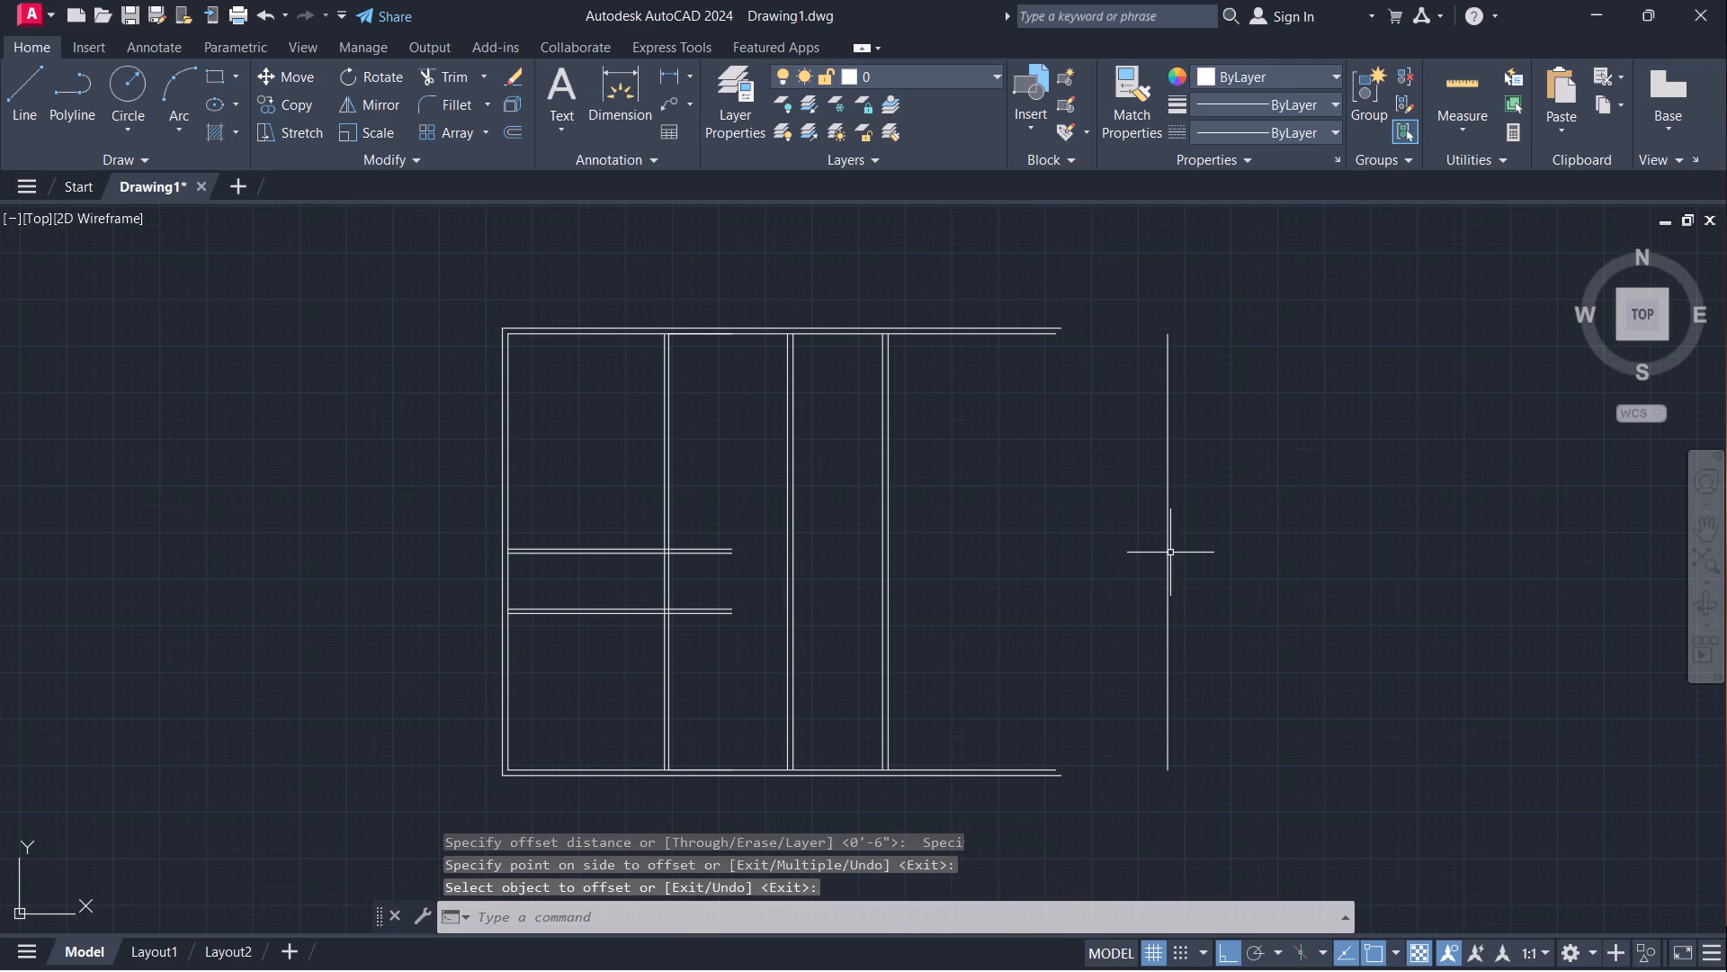
{"action": "key", "text": "space"}
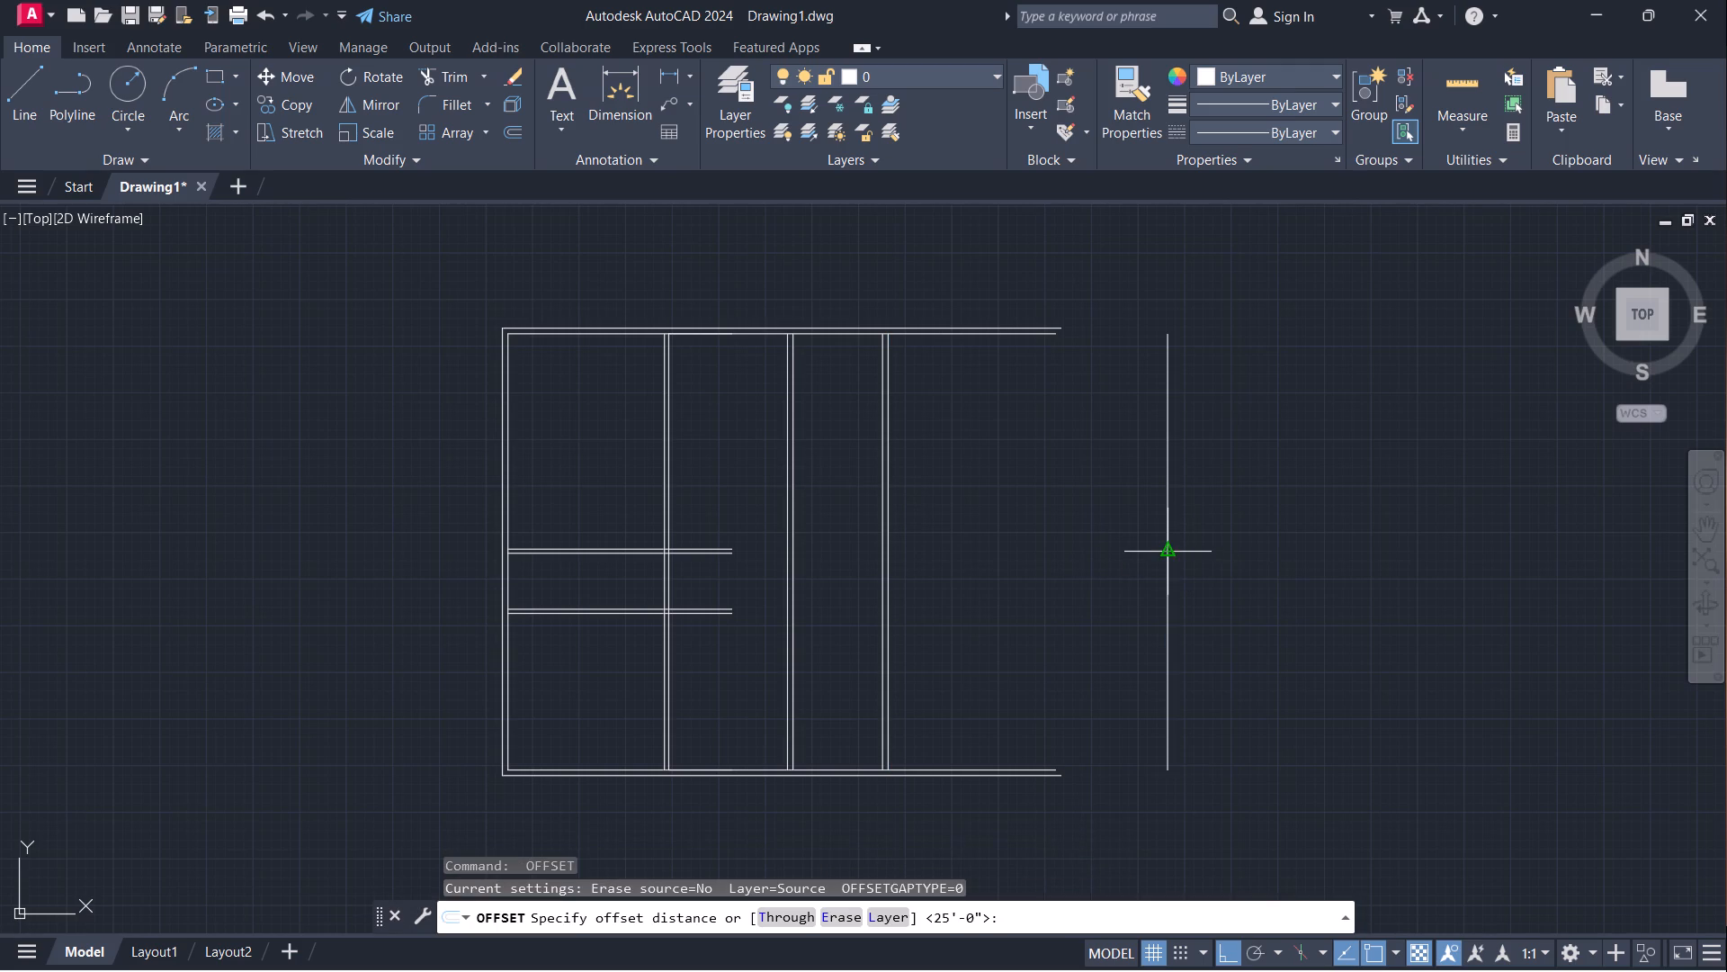
{"action": "left_click", "coordinate": [1168, 551]}
{"action": "key", "text": "6"}
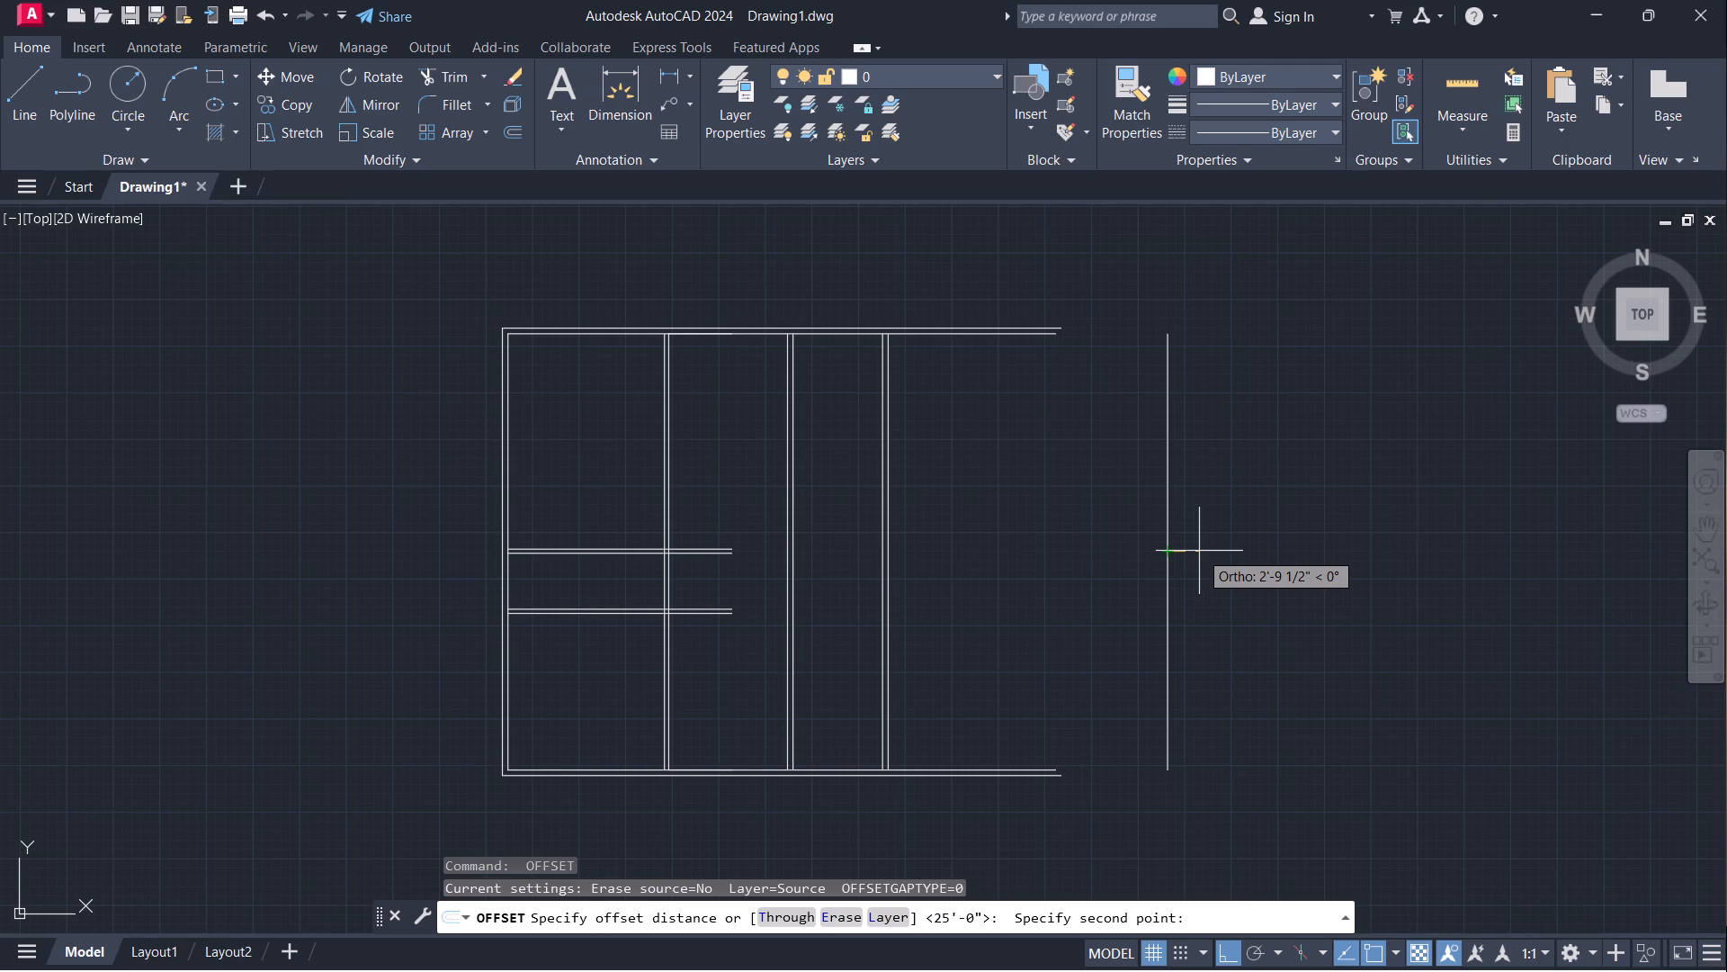
{"action": "key", "text": "shift+quotedbl"}
{"action": "key", "text": "Return"}
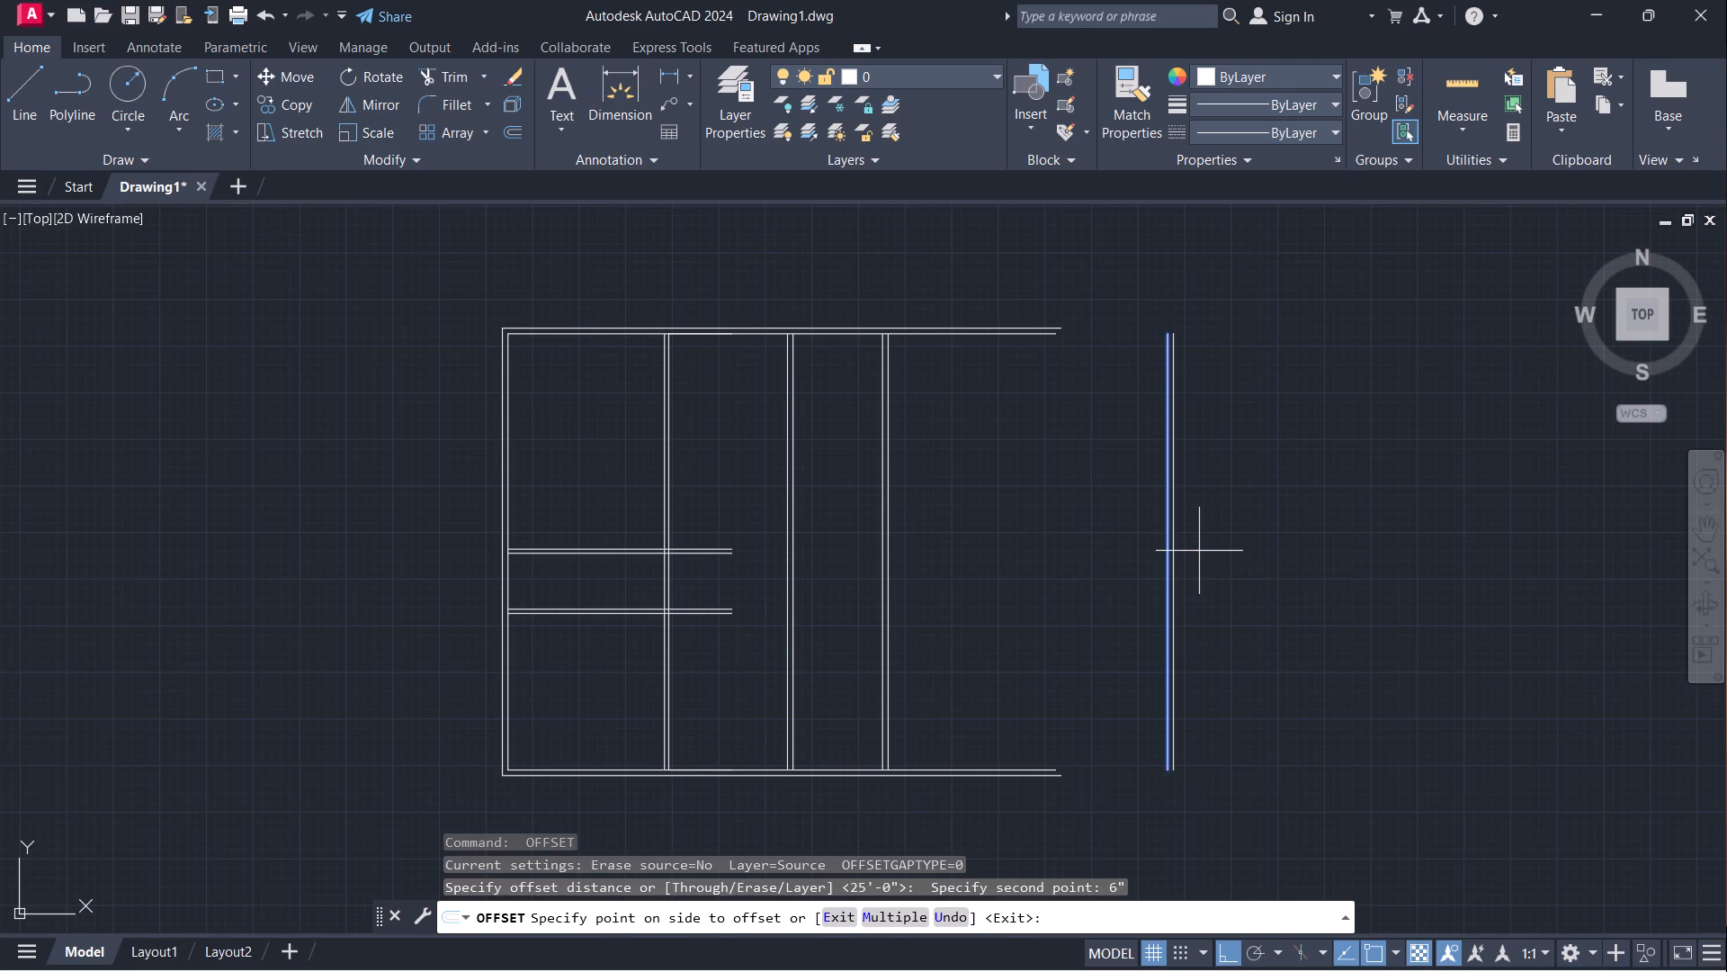
{"action": "left_click", "coordinate": [1199, 551]}
{"action": "left_click", "coordinate": [1269, 427]}
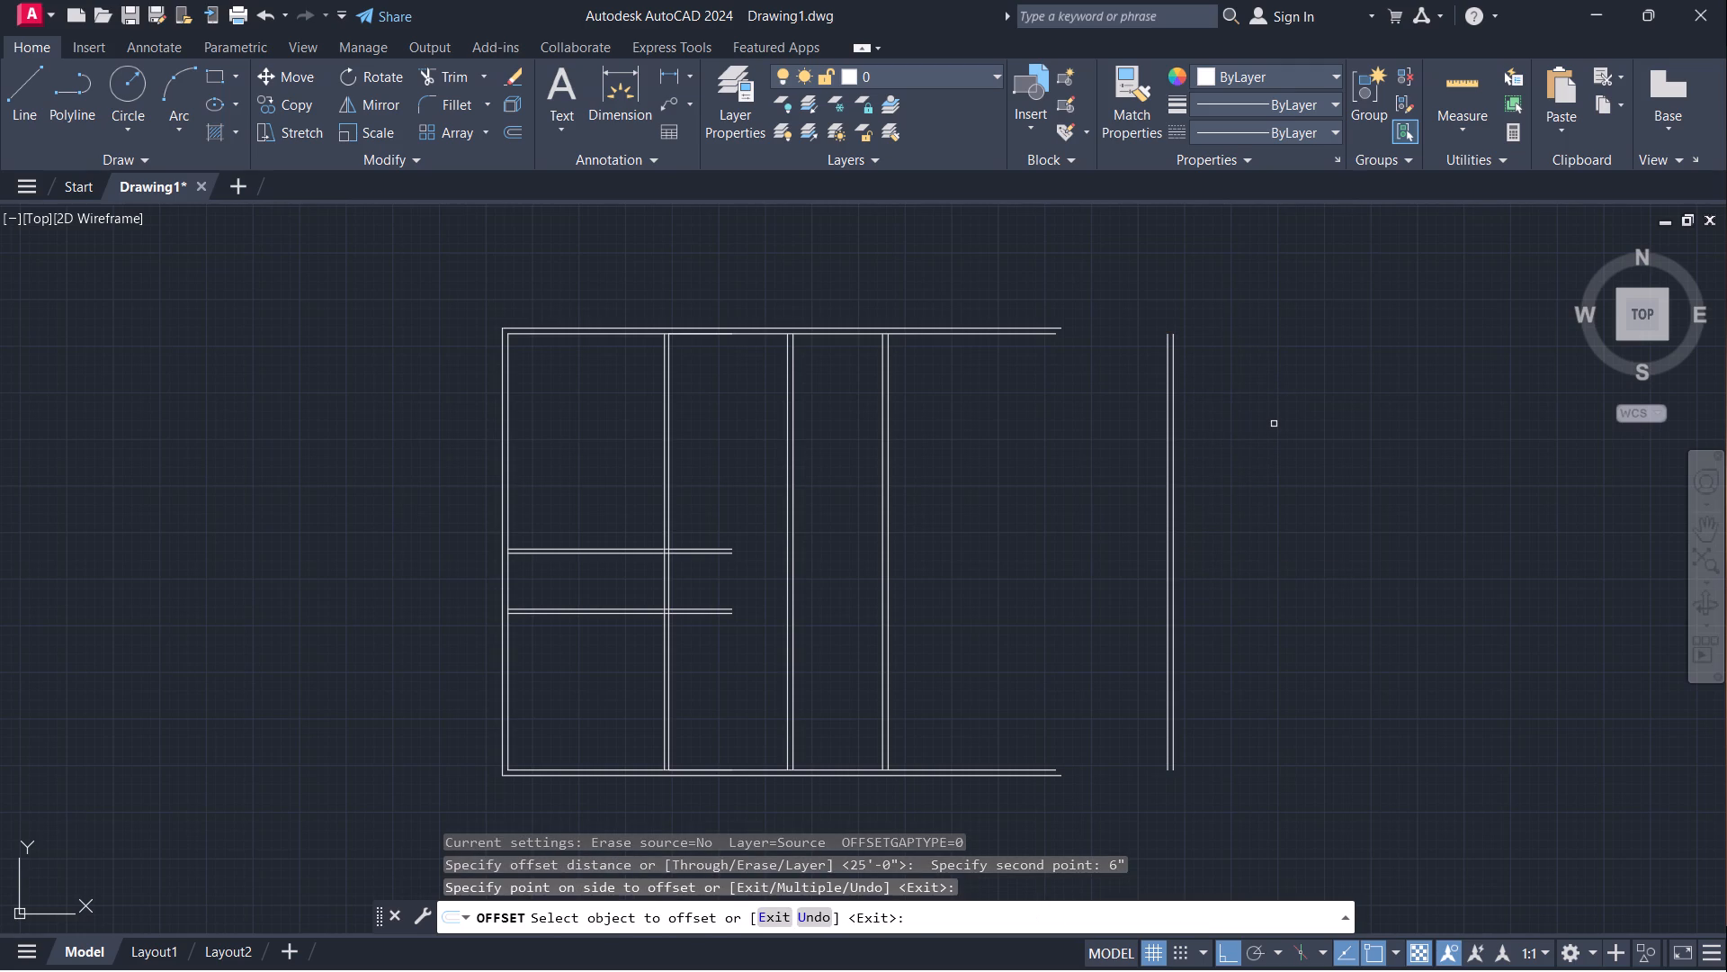
{"action": "key", "text": "e"}
{"action": "key", "text": "x"}
{"action": "key", "text": "Return"}
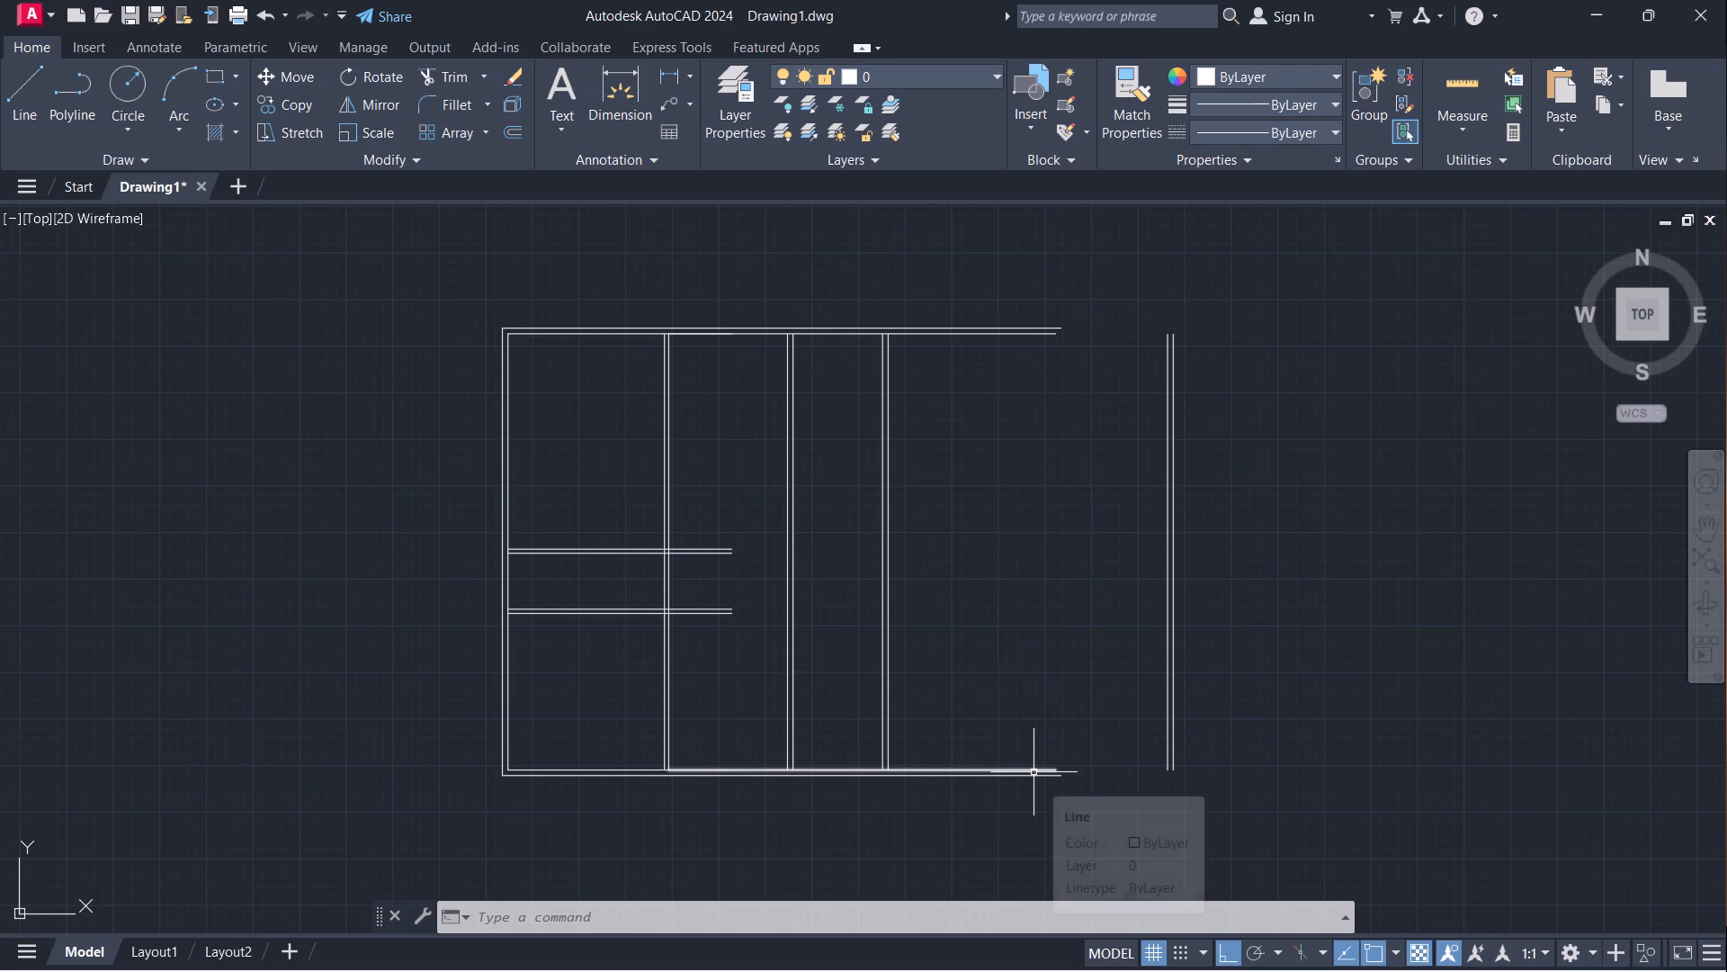
{"action": "key", "text": "Escape"}
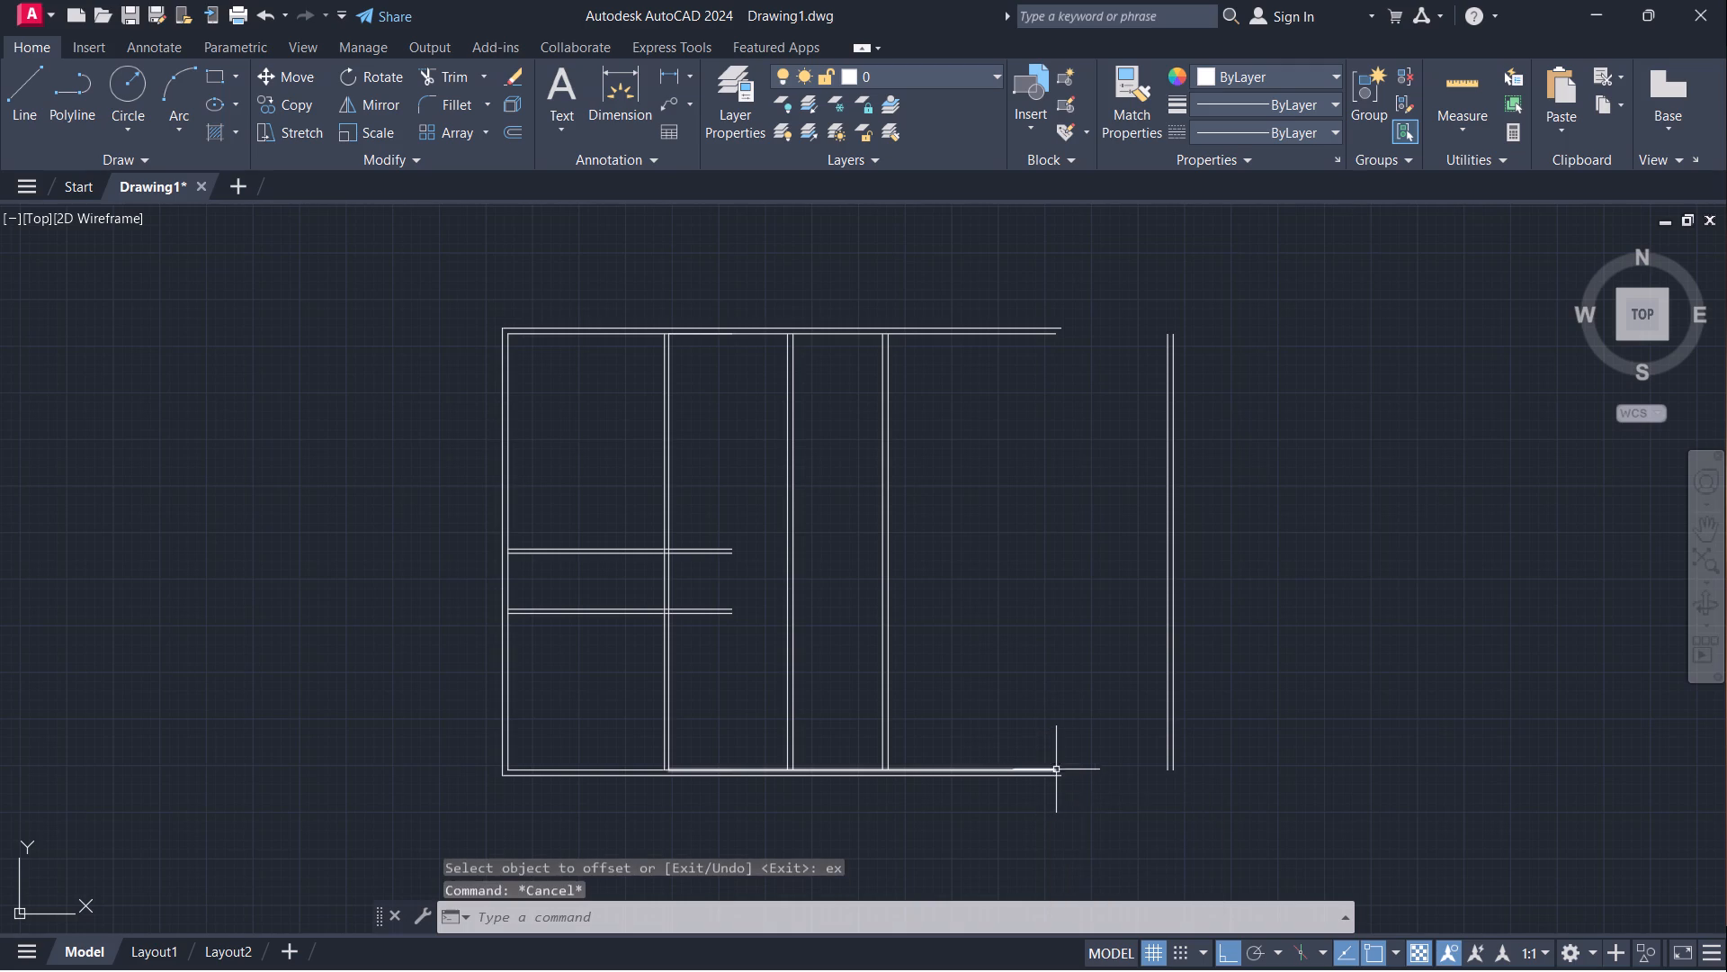
{"action": "key", "text": "Escape"}
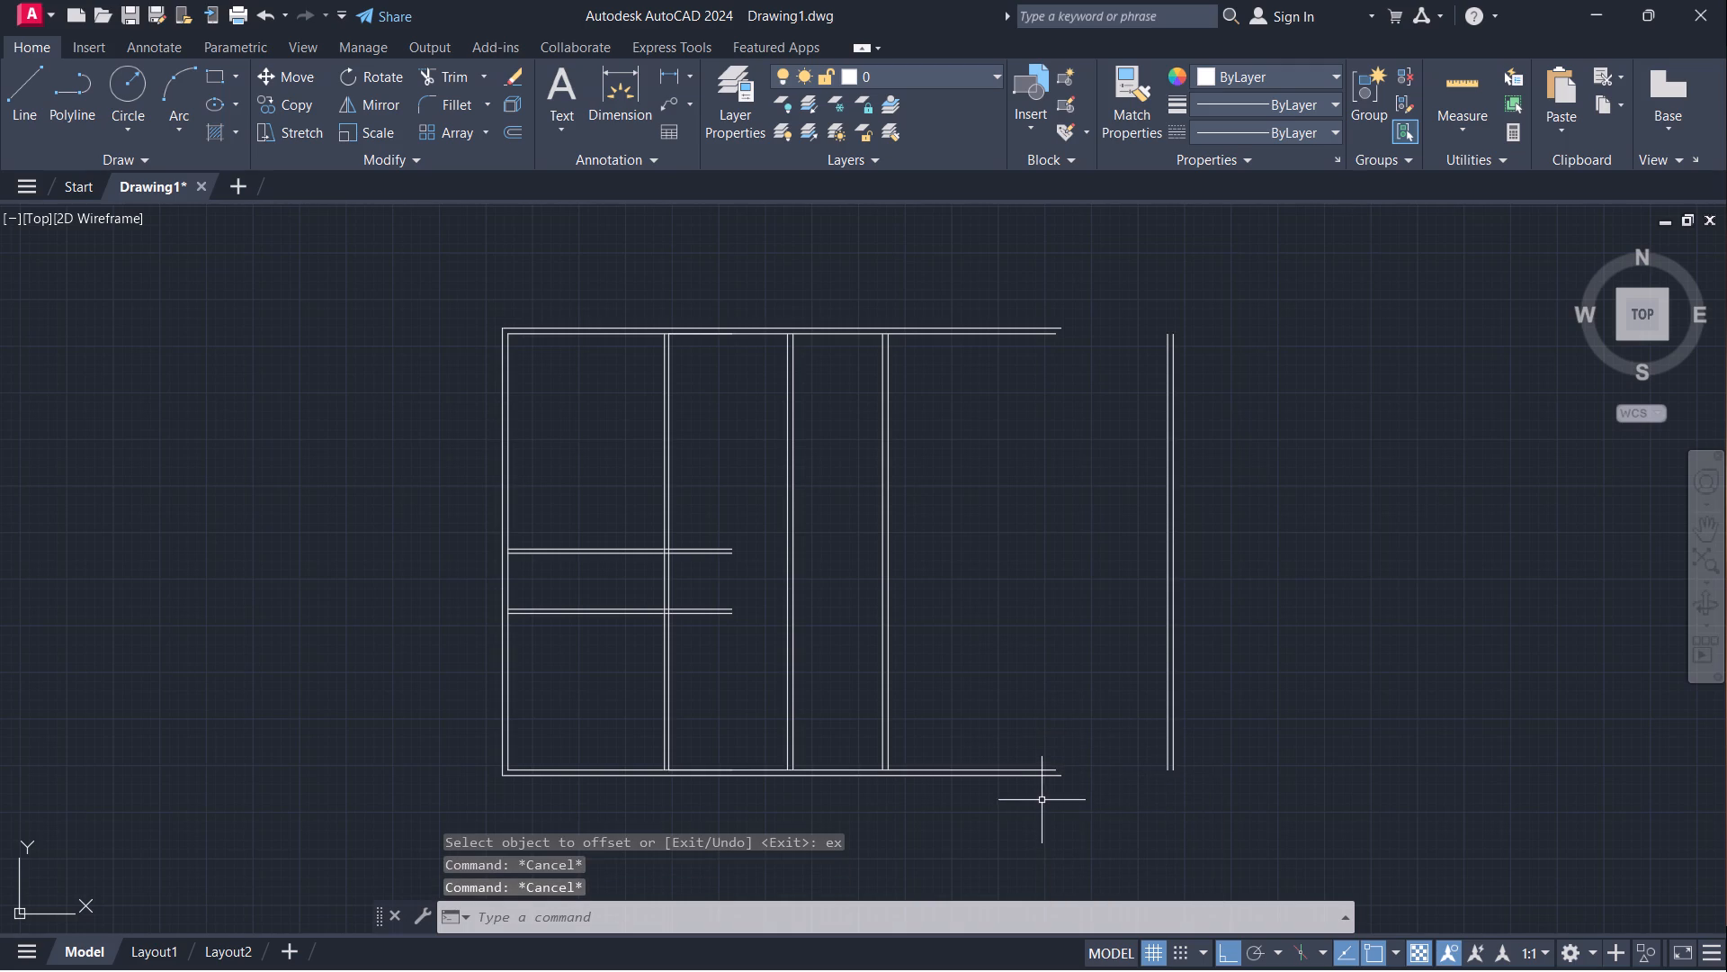
Extend the inner faces of the lower and upper outer walls to the inner face of the far-right wall.
{"action": "scroll", "coordinate": [1049, 796], "scroll_direction": "up", "scroll_amount": 3}
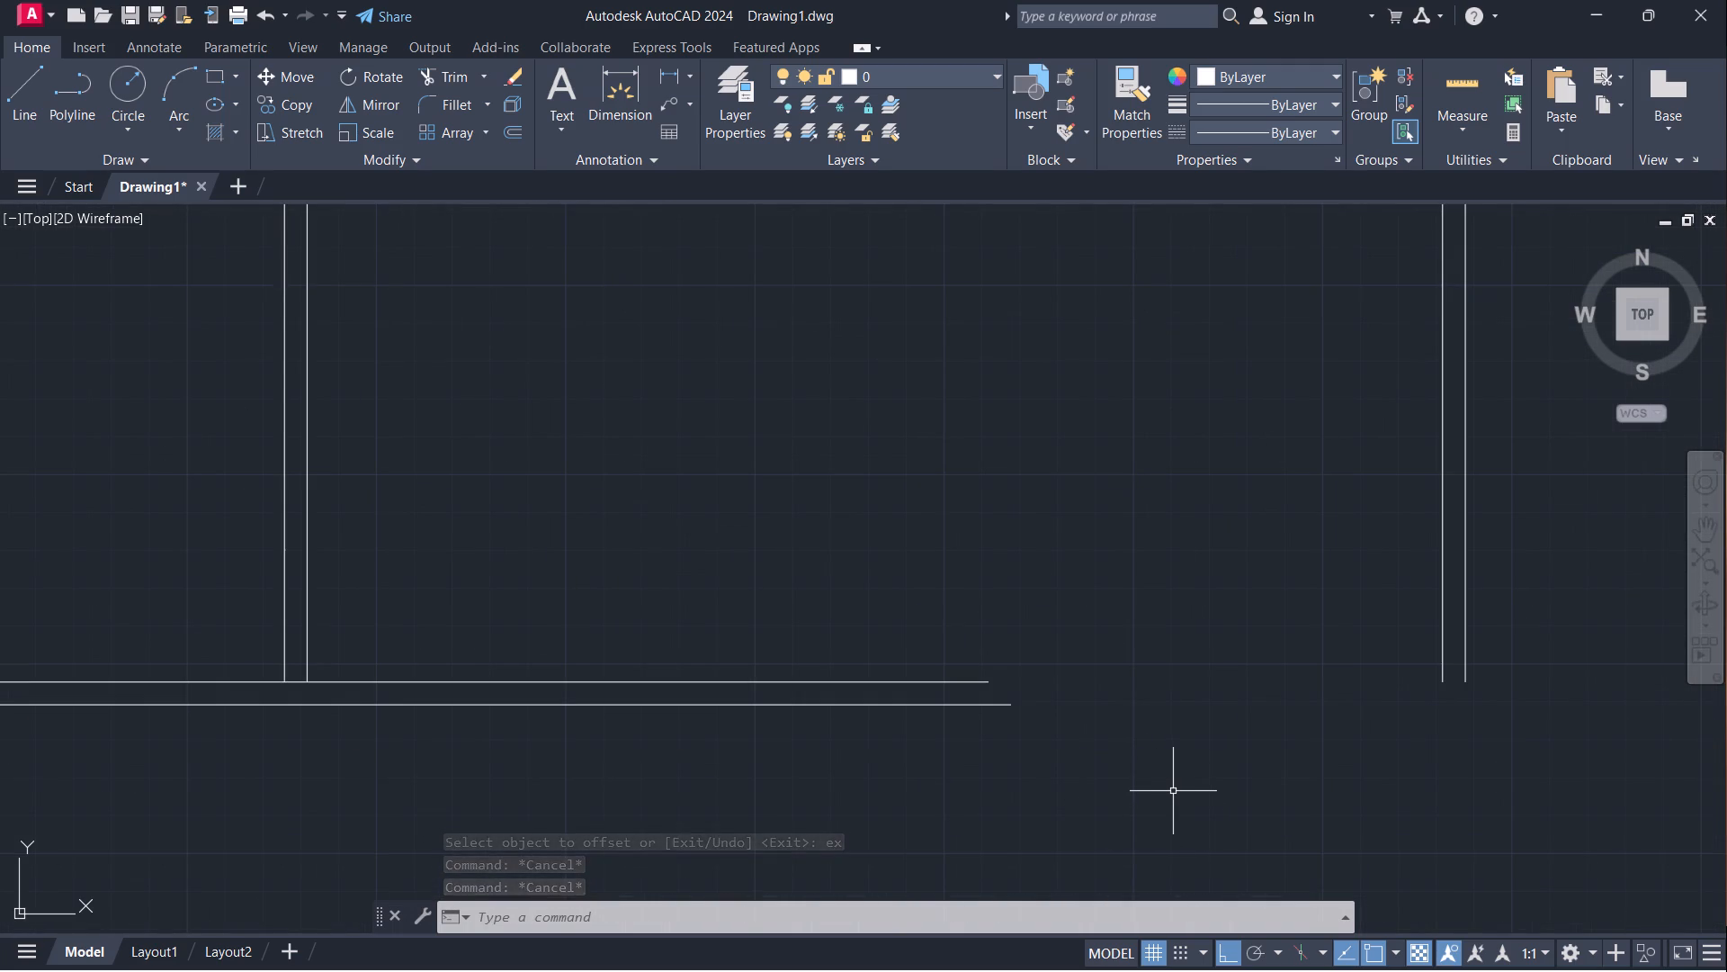
{"action": "type", "text": "ex"}
{"action": "key", "text": "Return"}
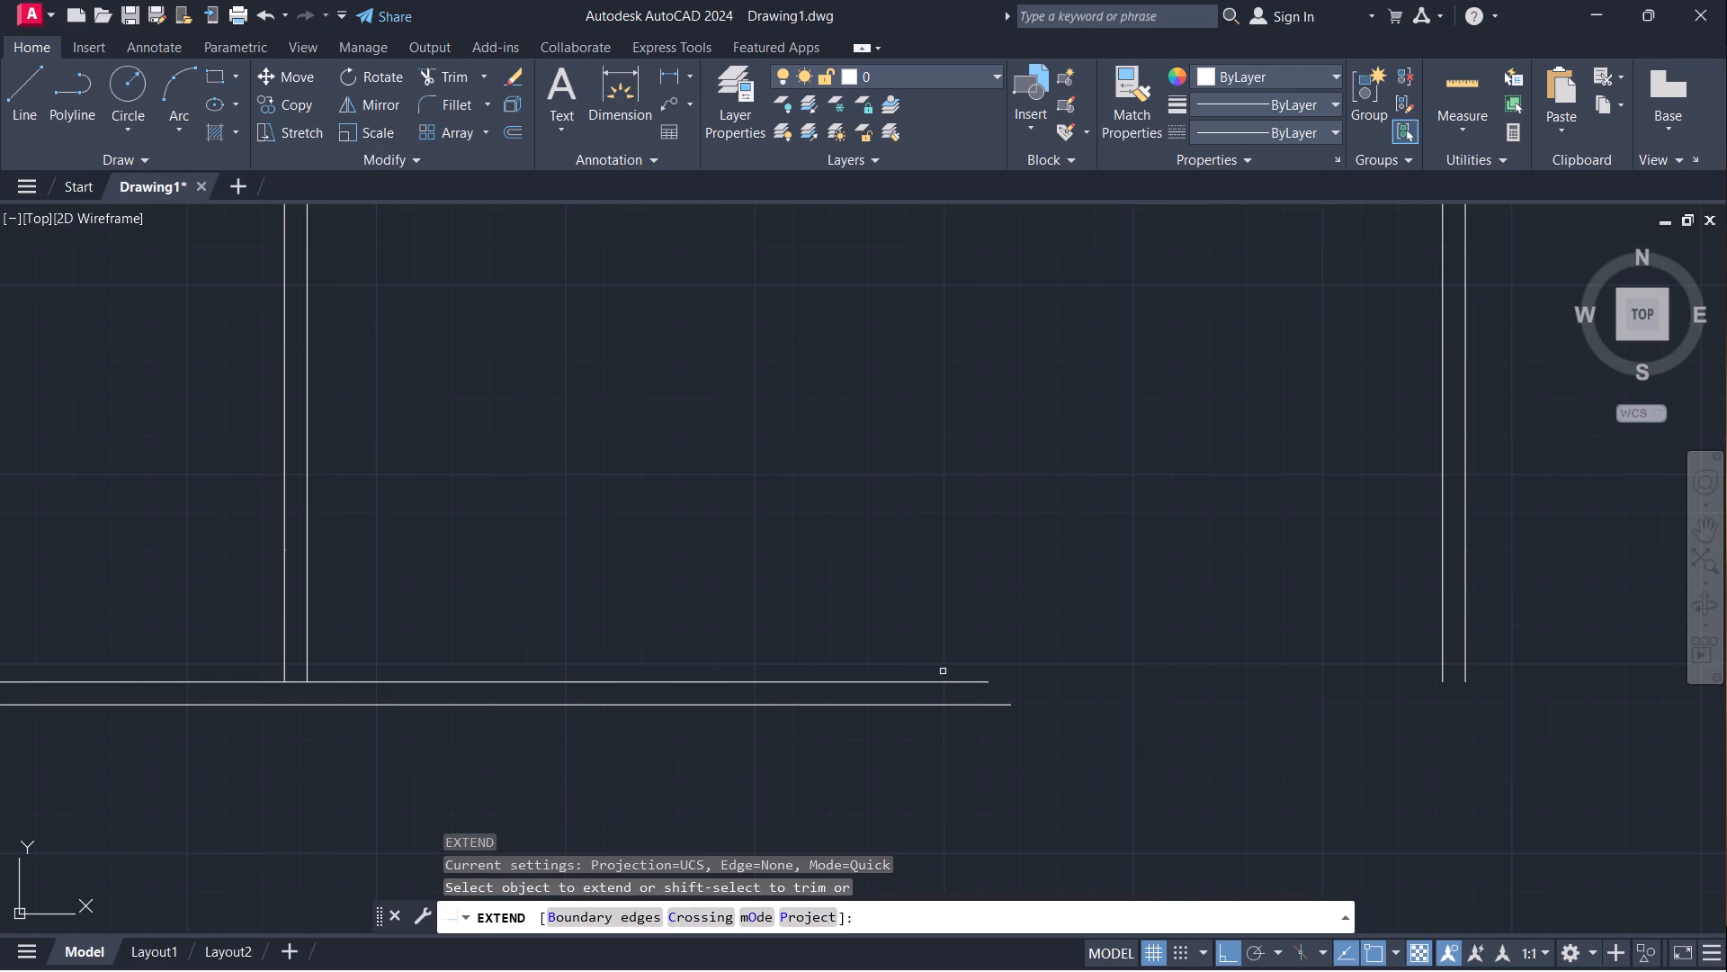
{"action": "left_click", "coordinate": [953, 682]}
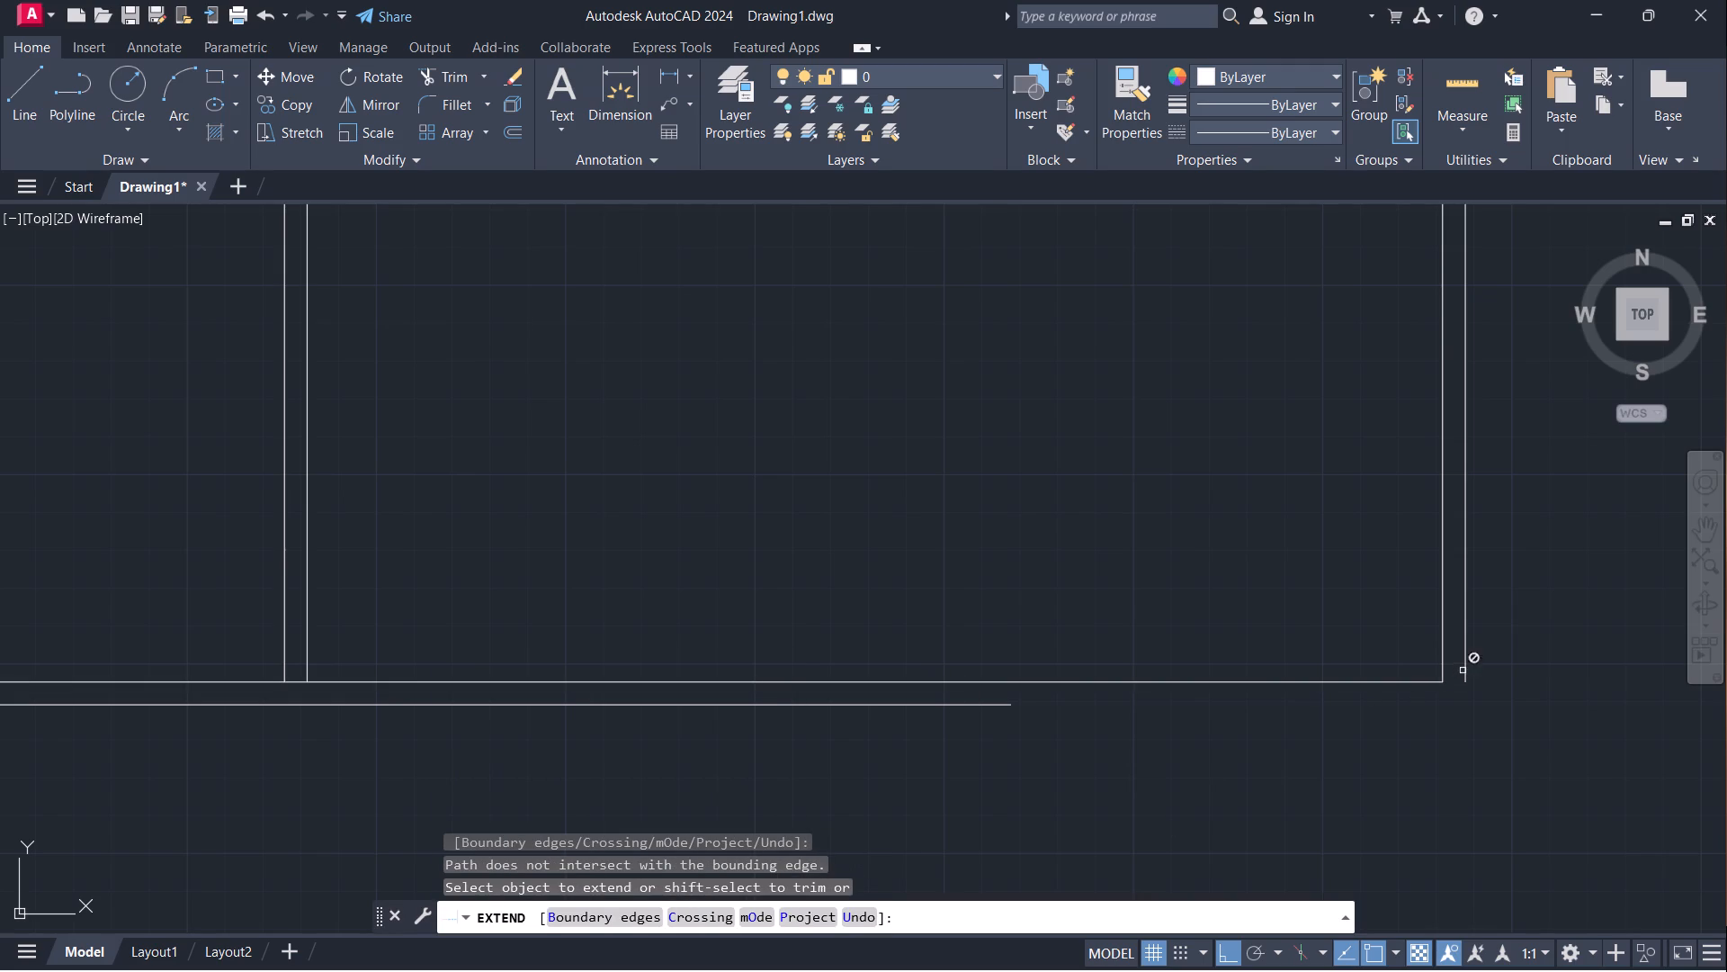
{"action": "scroll", "coordinate": [807, 493], "scroll_direction": "down", "scroll_amount": 4}
{"action": "scroll", "coordinate": [811, 198], "scroll_direction": "up", "scroll_amount": 2}
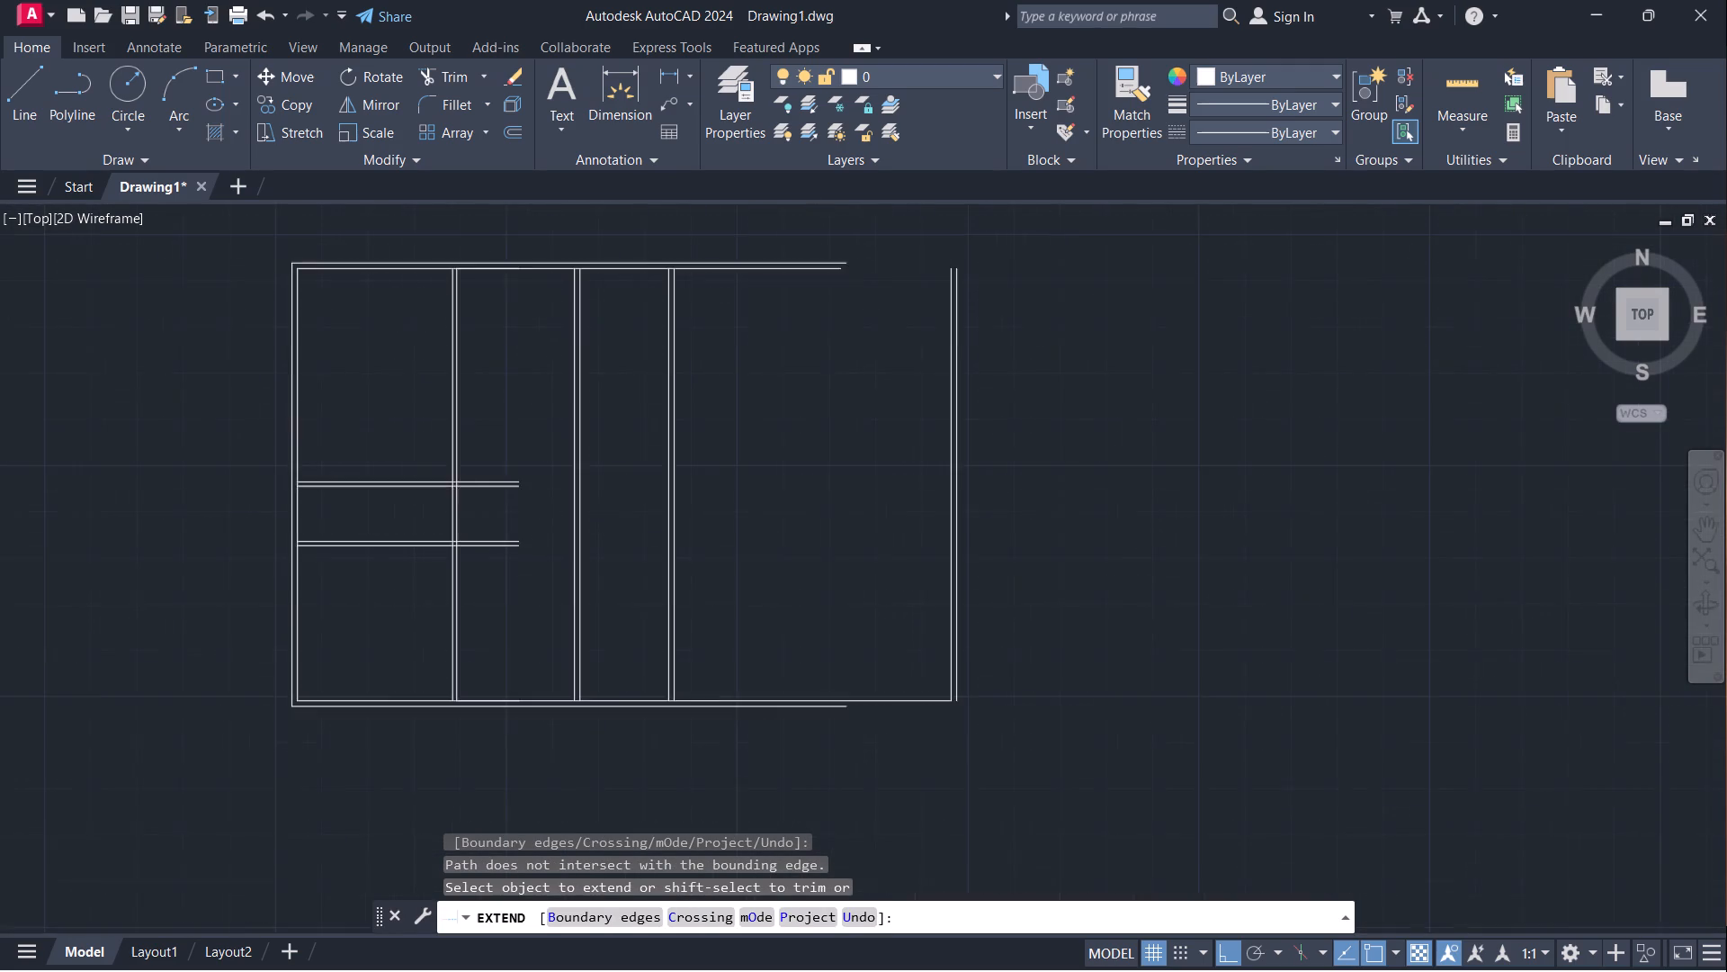
{"action": "scroll", "coordinate": [824, 223], "scroll_direction": "up", "scroll_amount": 1}
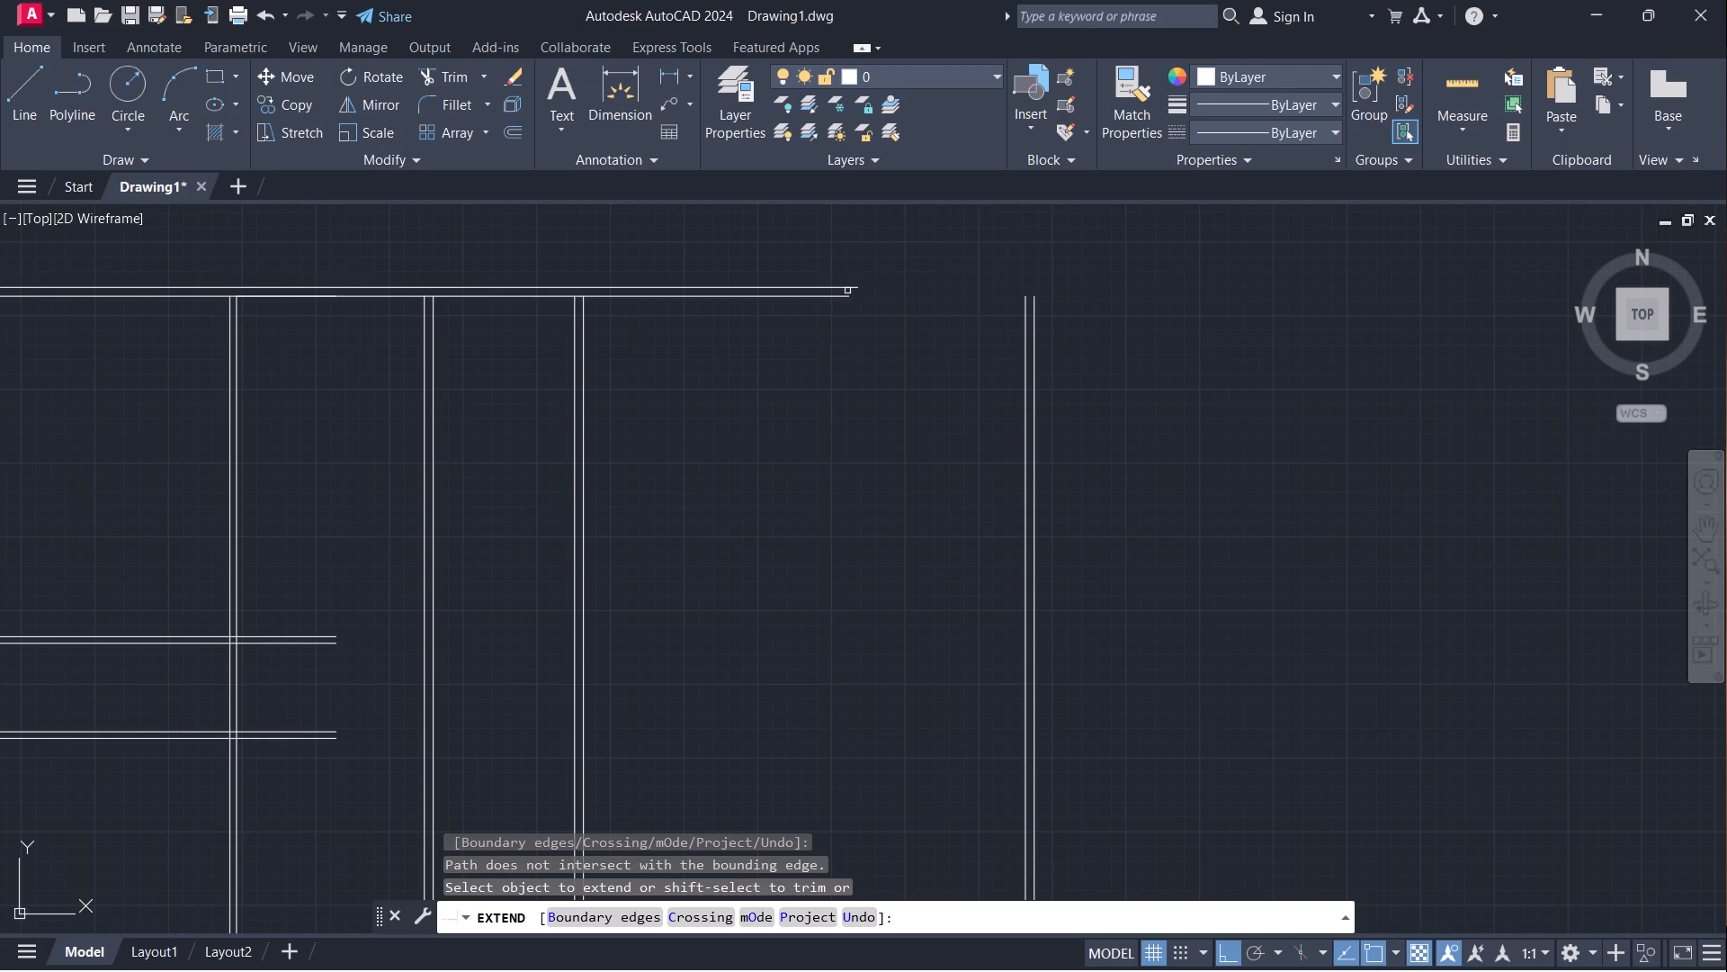
{"action": "left_click", "coordinate": [837, 296]}
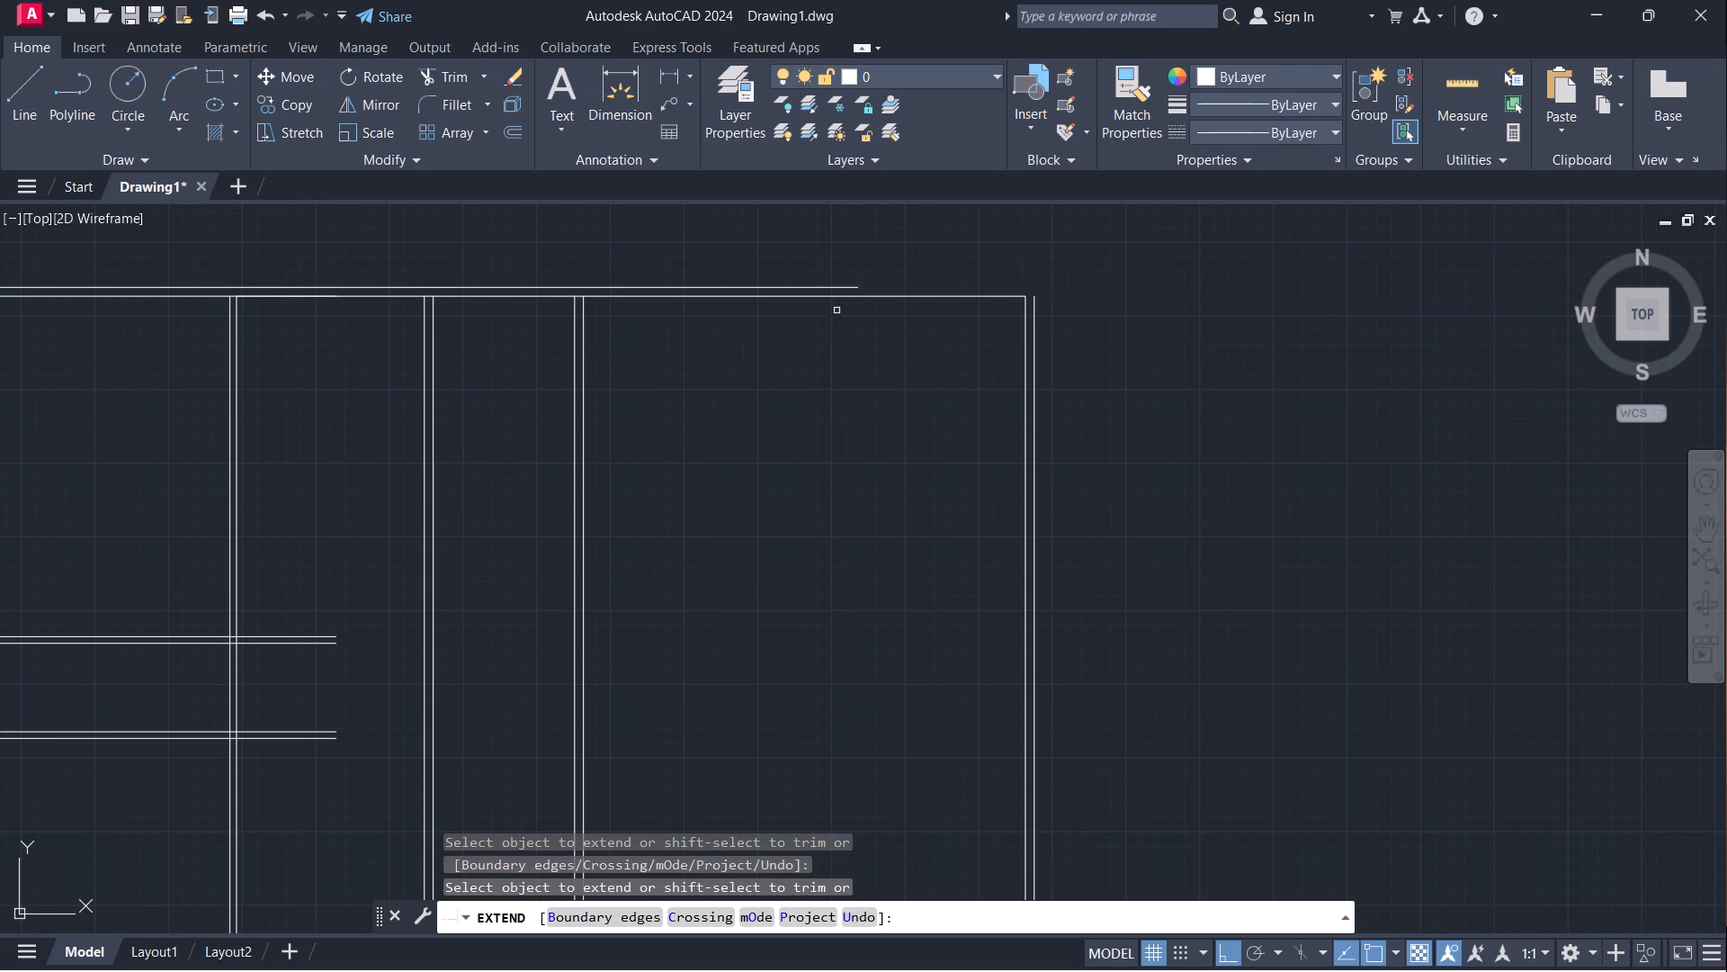
{"action": "key", "text": "Escape"}
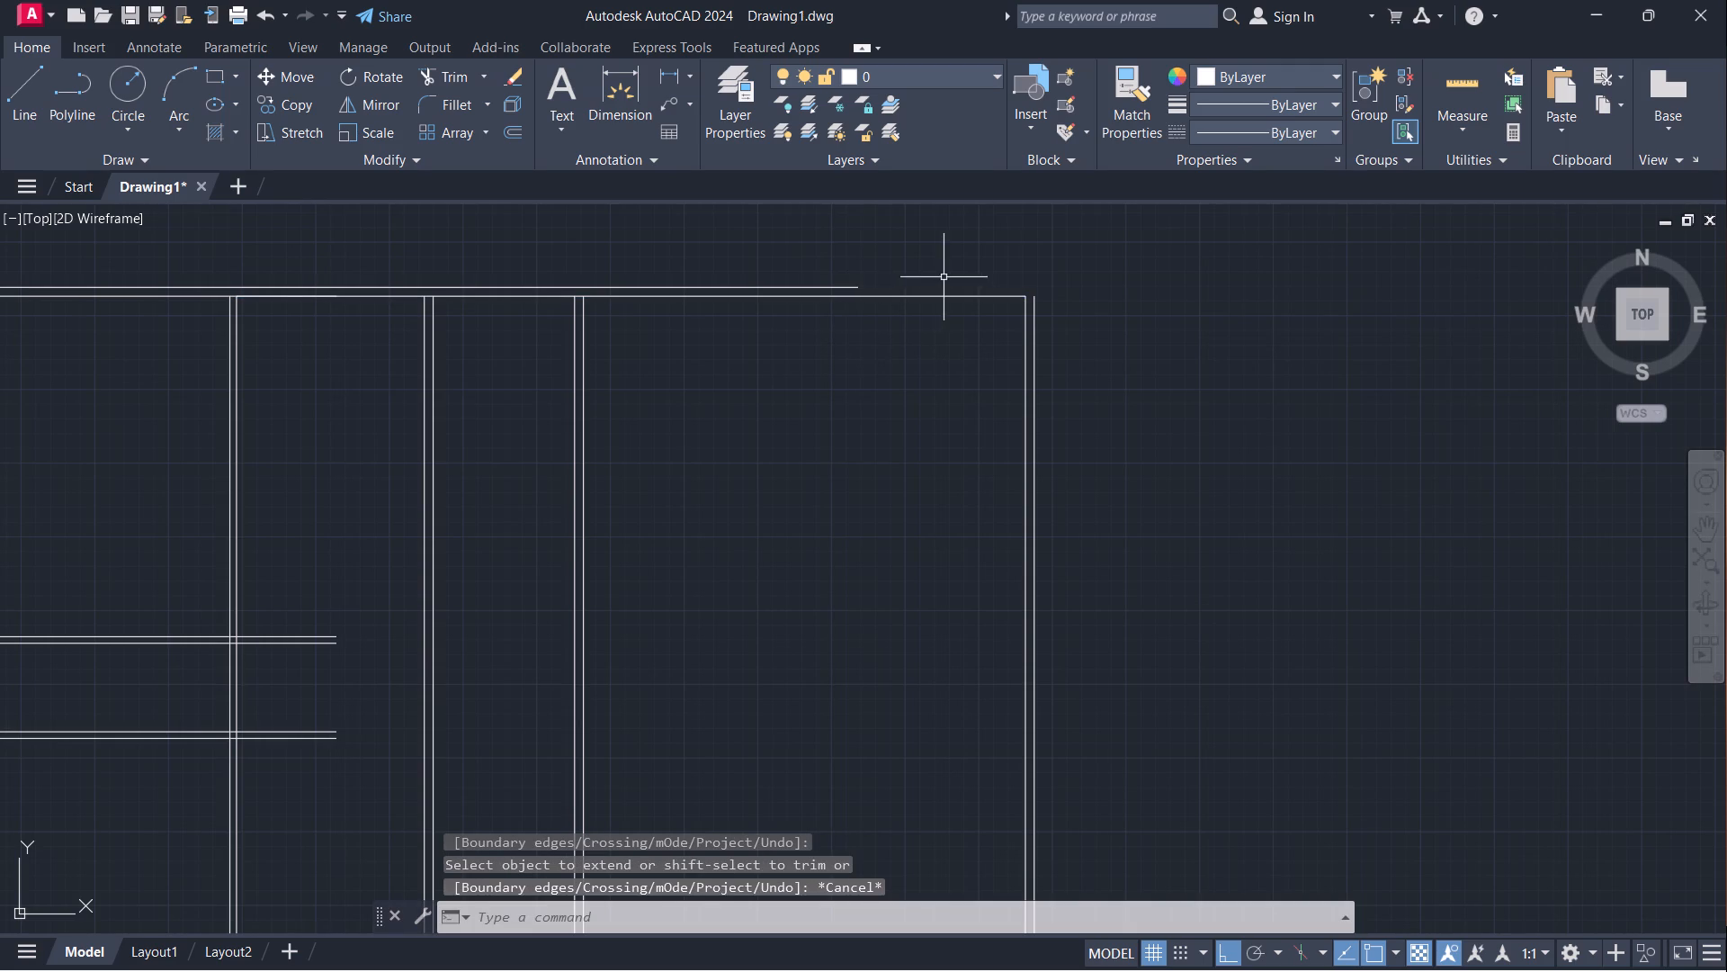
Draw a horizontal helper line from the open end of the upper wall's outer face to beyond the far-right wall.
{"action": "scroll", "coordinate": [975, 267], "scroll_direction": "up", "scroll_amount": 2}
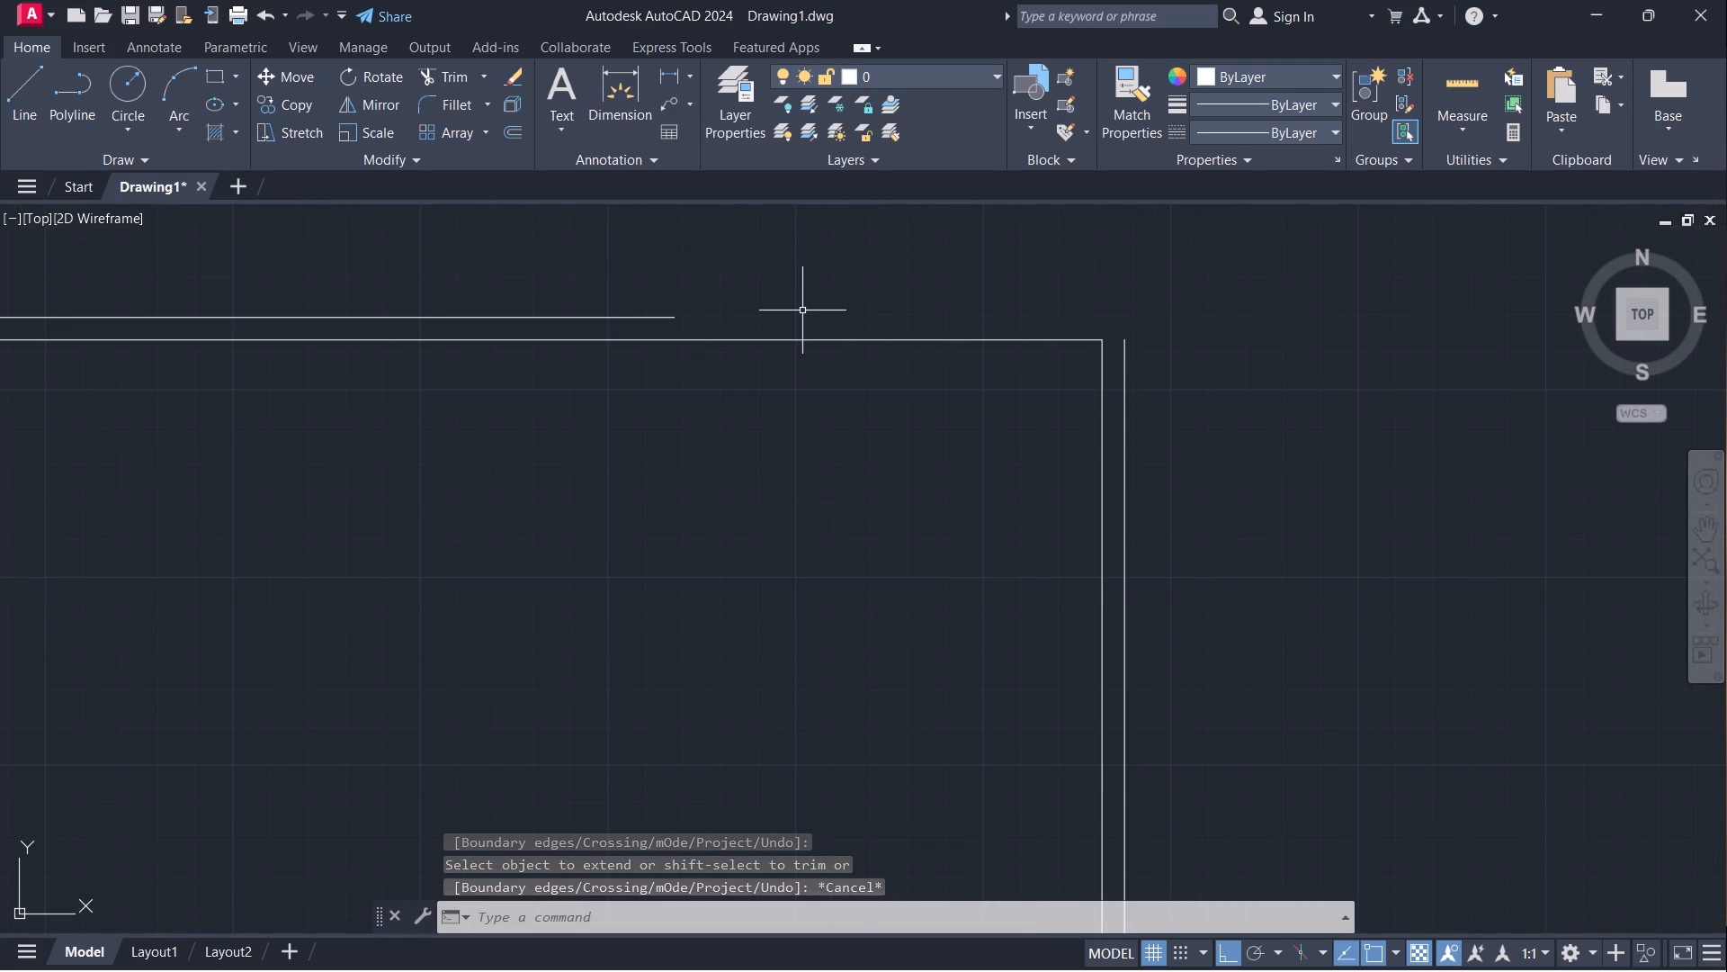
{"action": "key", "text": "l"}
{"action": "key", "text": "Return"}
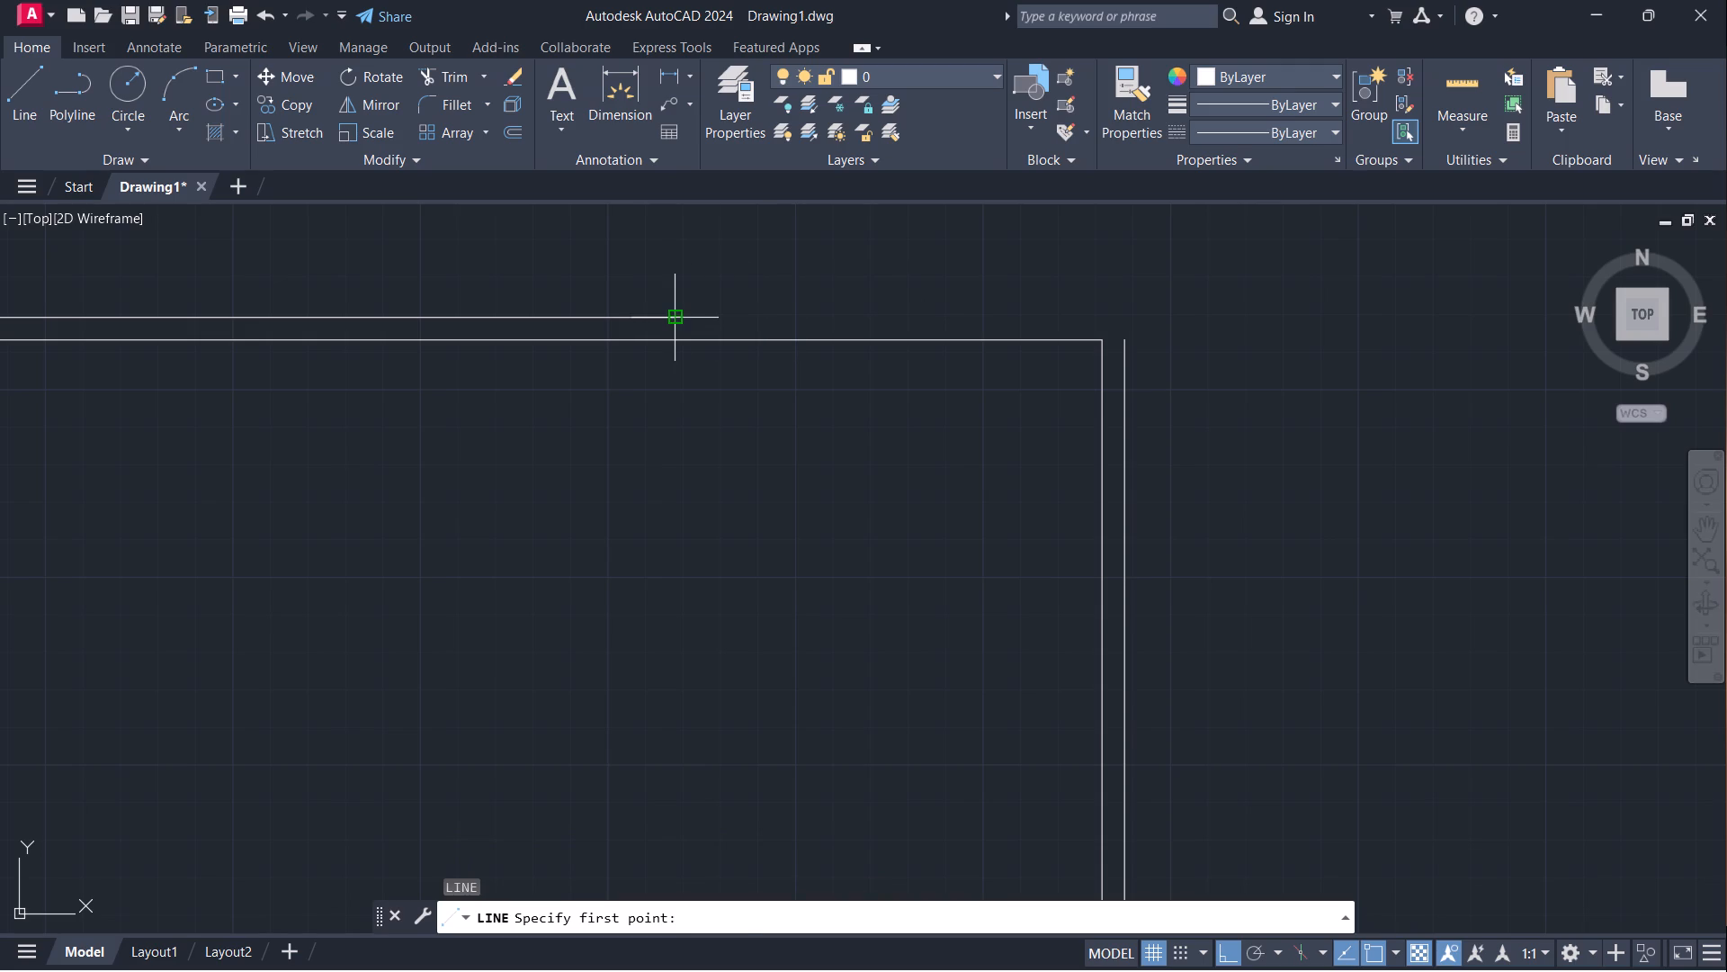
{"action": "left_click", "coordinate": [677, 314]}
{"action": "left_click", "coordinate": [1358, 312]}
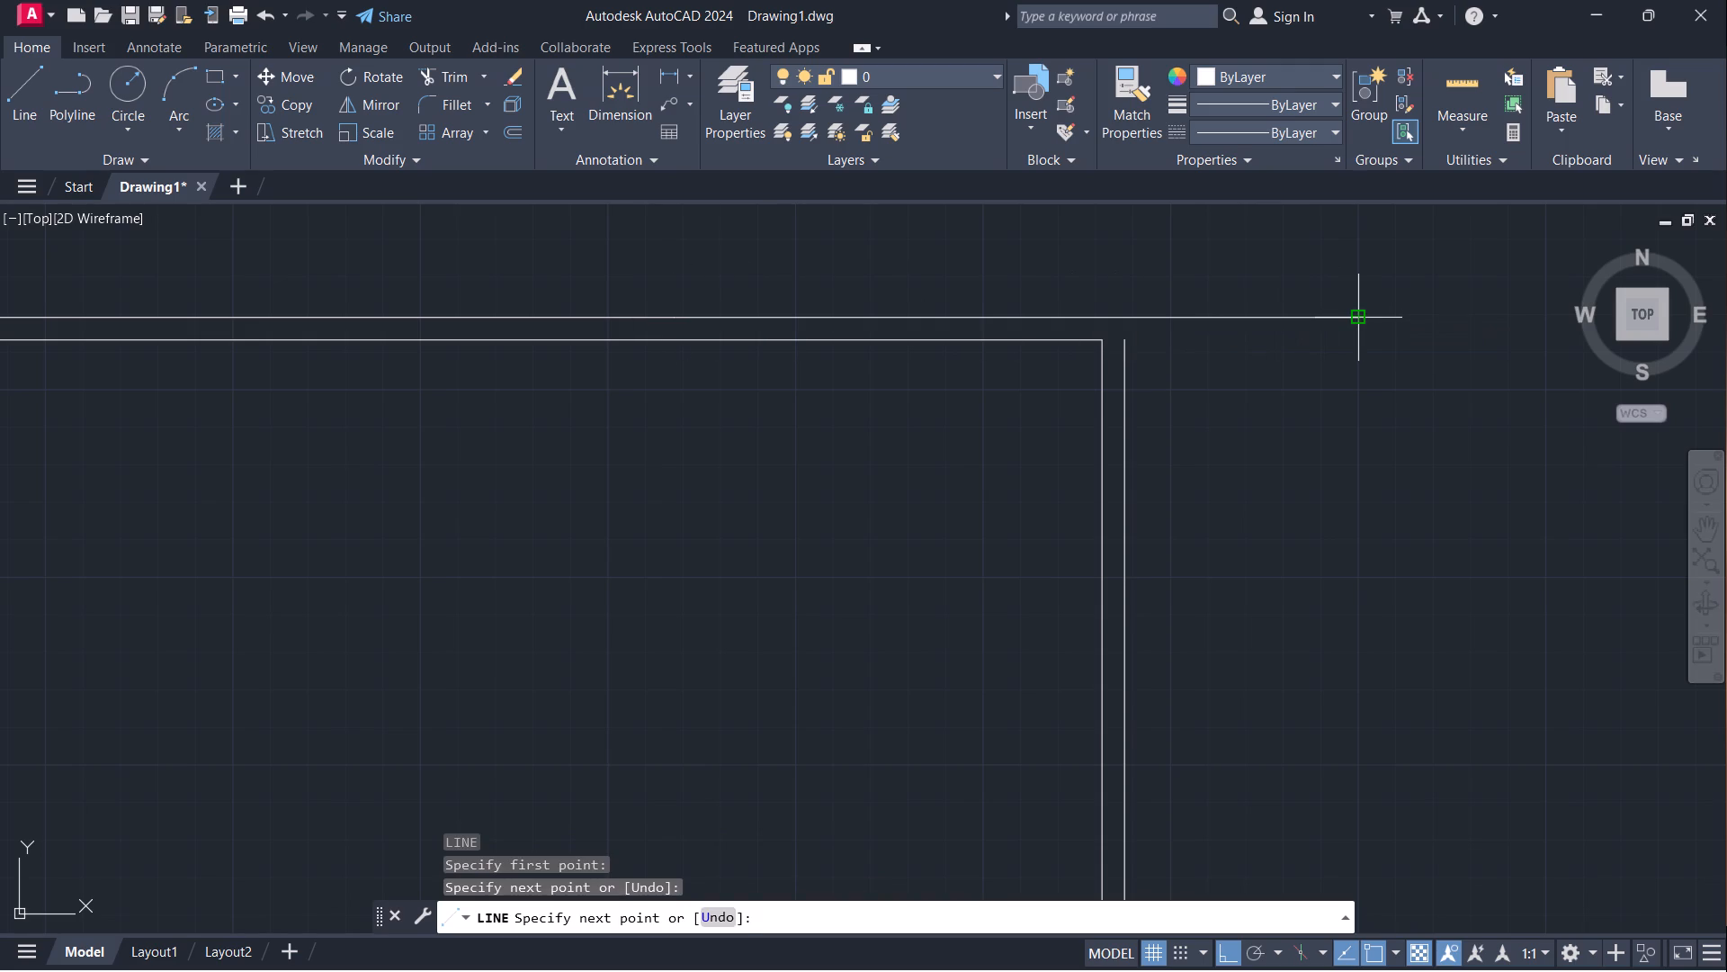
{"action": "key", "text": "Escape"}
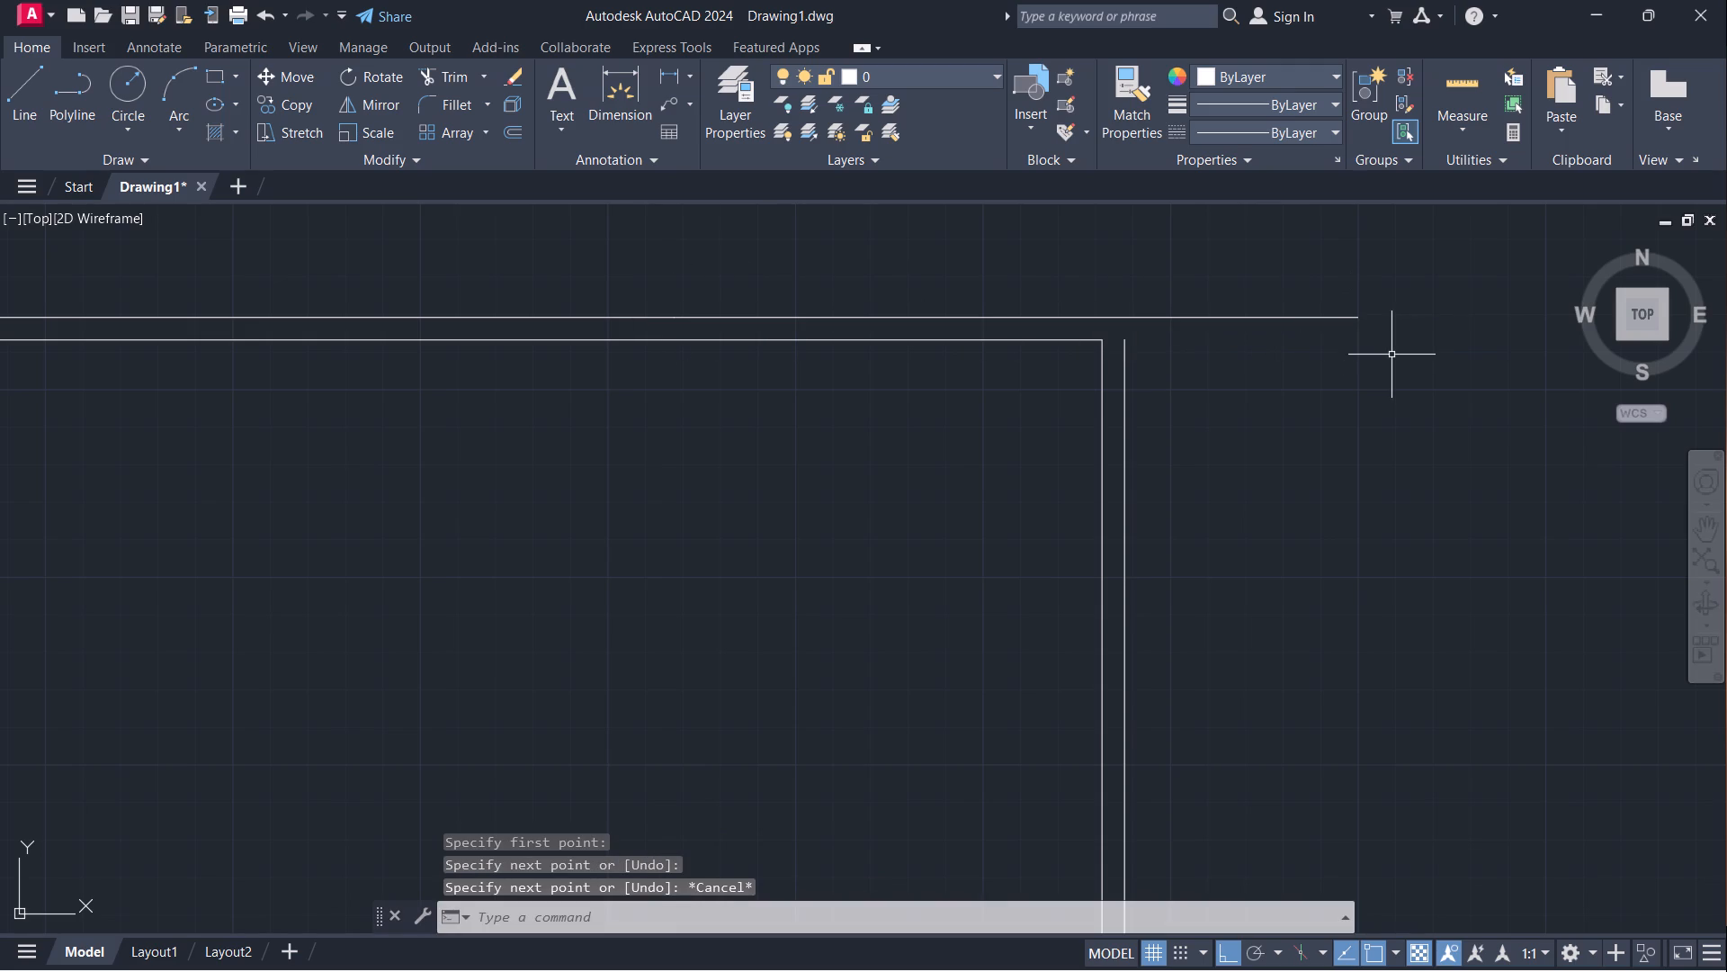
Extend the far-right wall's outer face up to the helper line and erase that helper line.
{"action": "type", "text": "ex"}
{"action": "key", "text": "Return"}
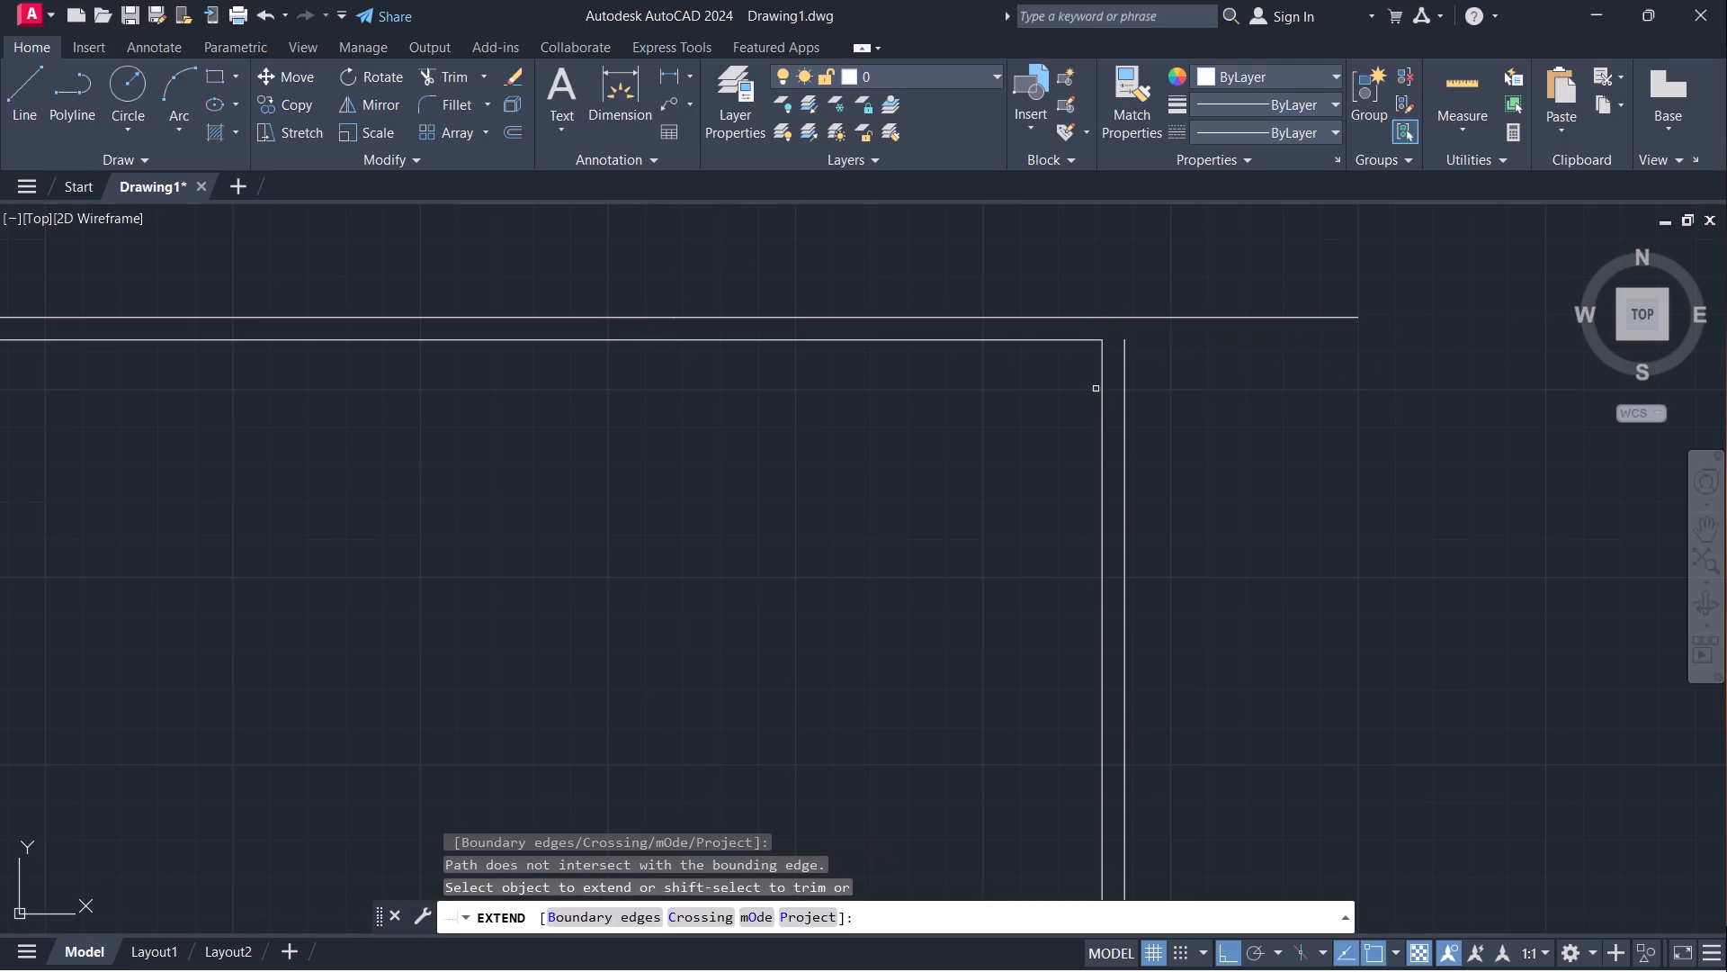
{"action": "left_click", "coordinate": [1124, 384]}
{"action": "key", "text": "Escape"}
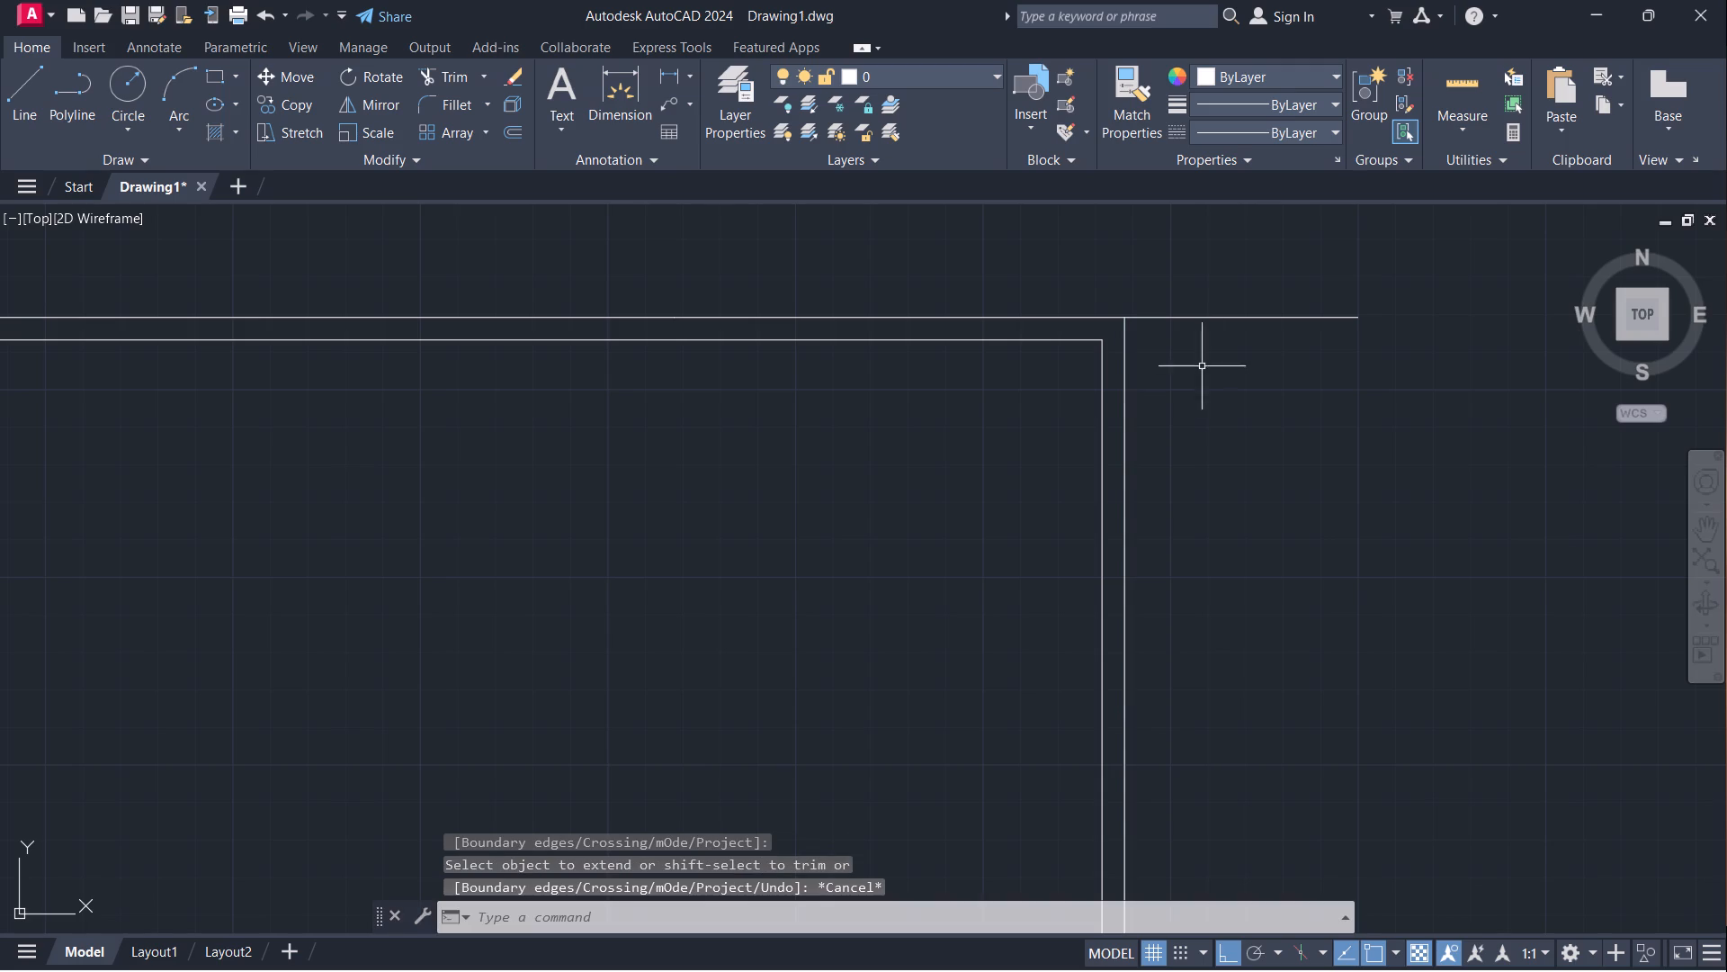
{"action": "left_click", "coordinate": [1221, 319]}
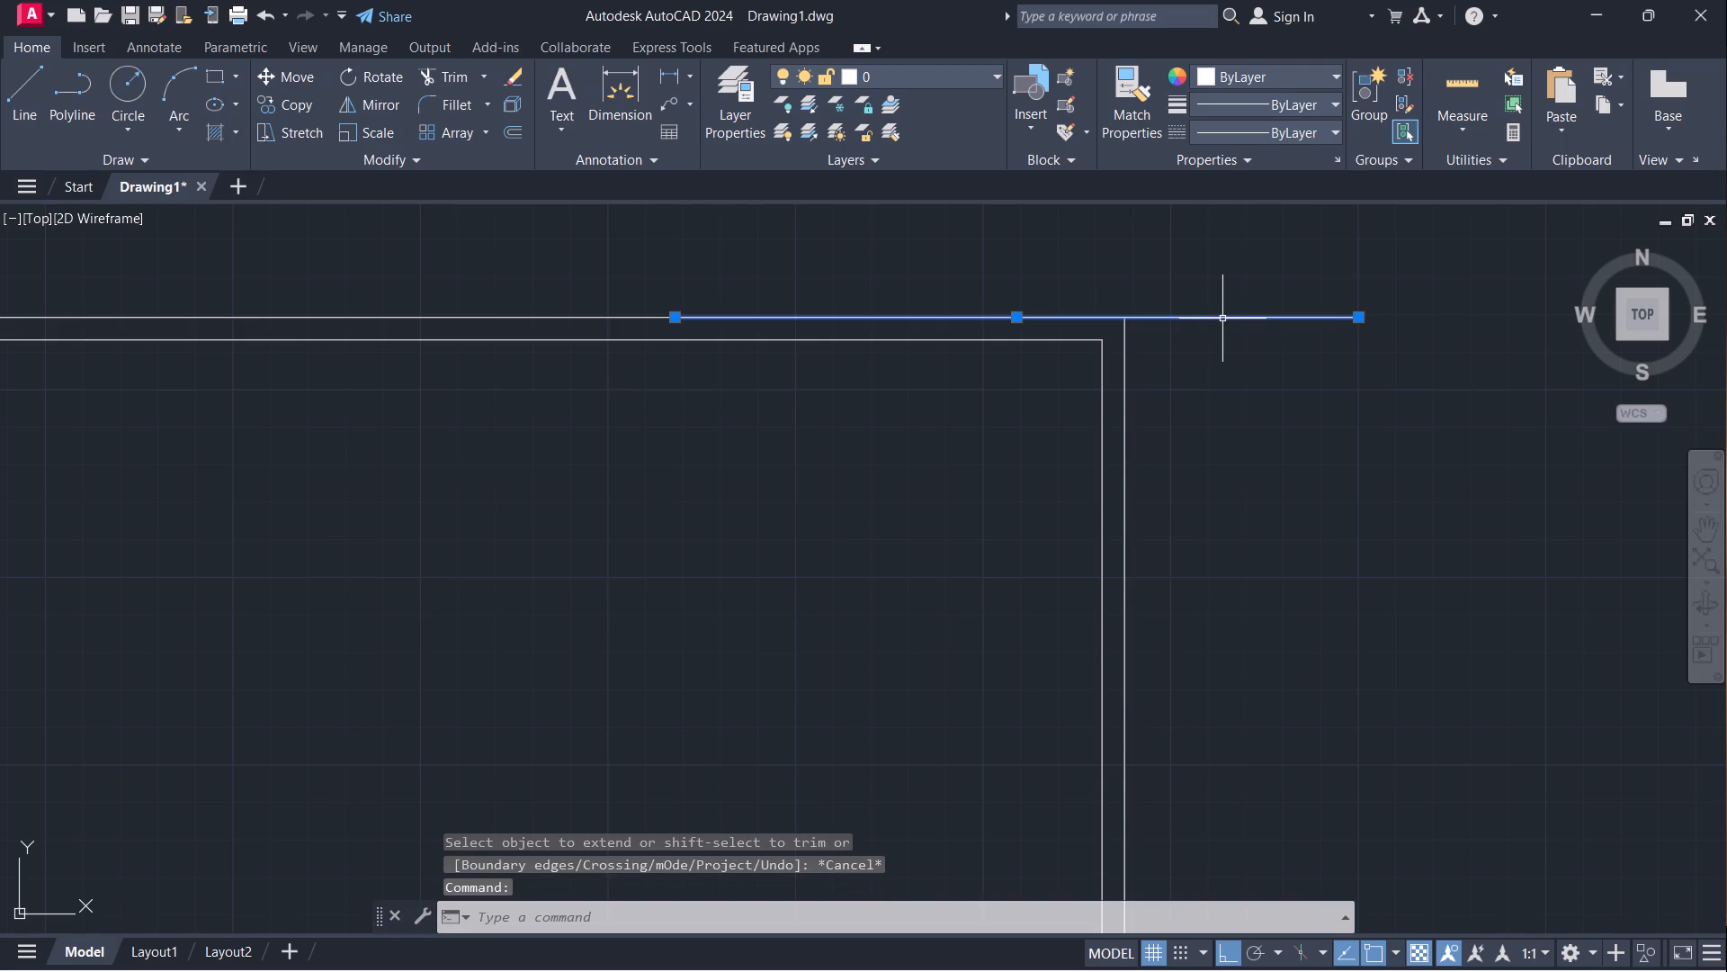
{"action": "key", "text": "e"}
{"action": "key", "text": "Return"}
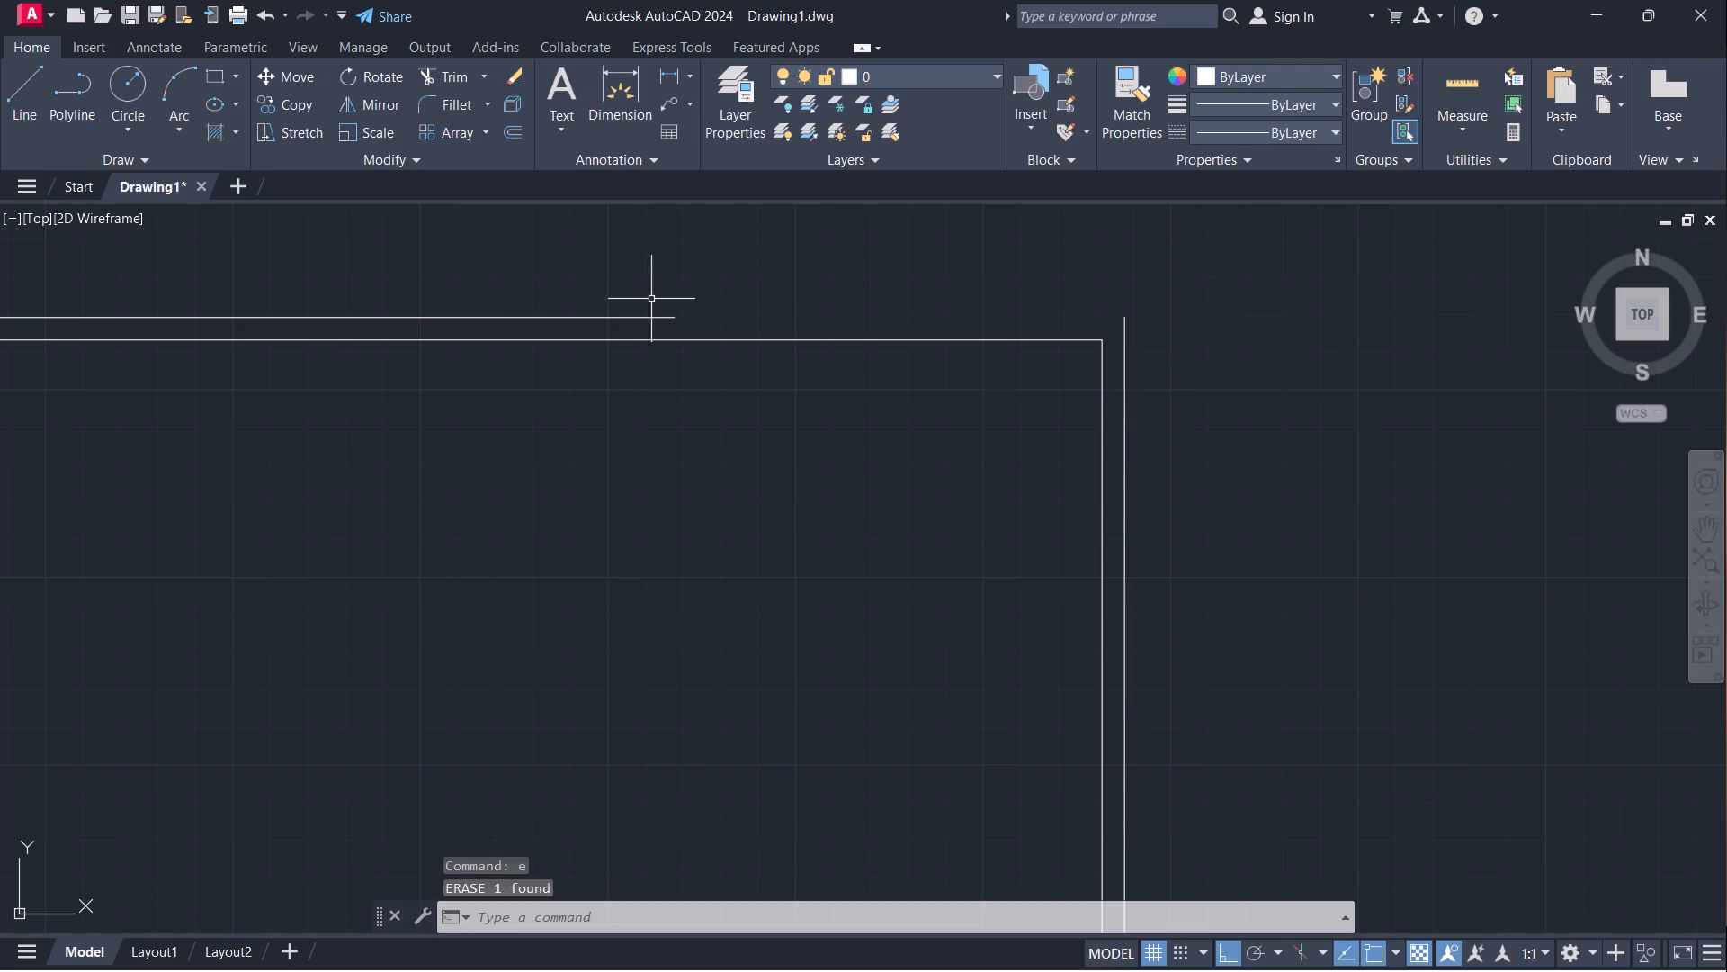
Extend the upper wall's outer face to the far-right wall's outer face to close the upper corner.
{"action": "key", "text": "e"}
{"action": "key", "text": "x"}
{"action": "key", "text": "Return"}
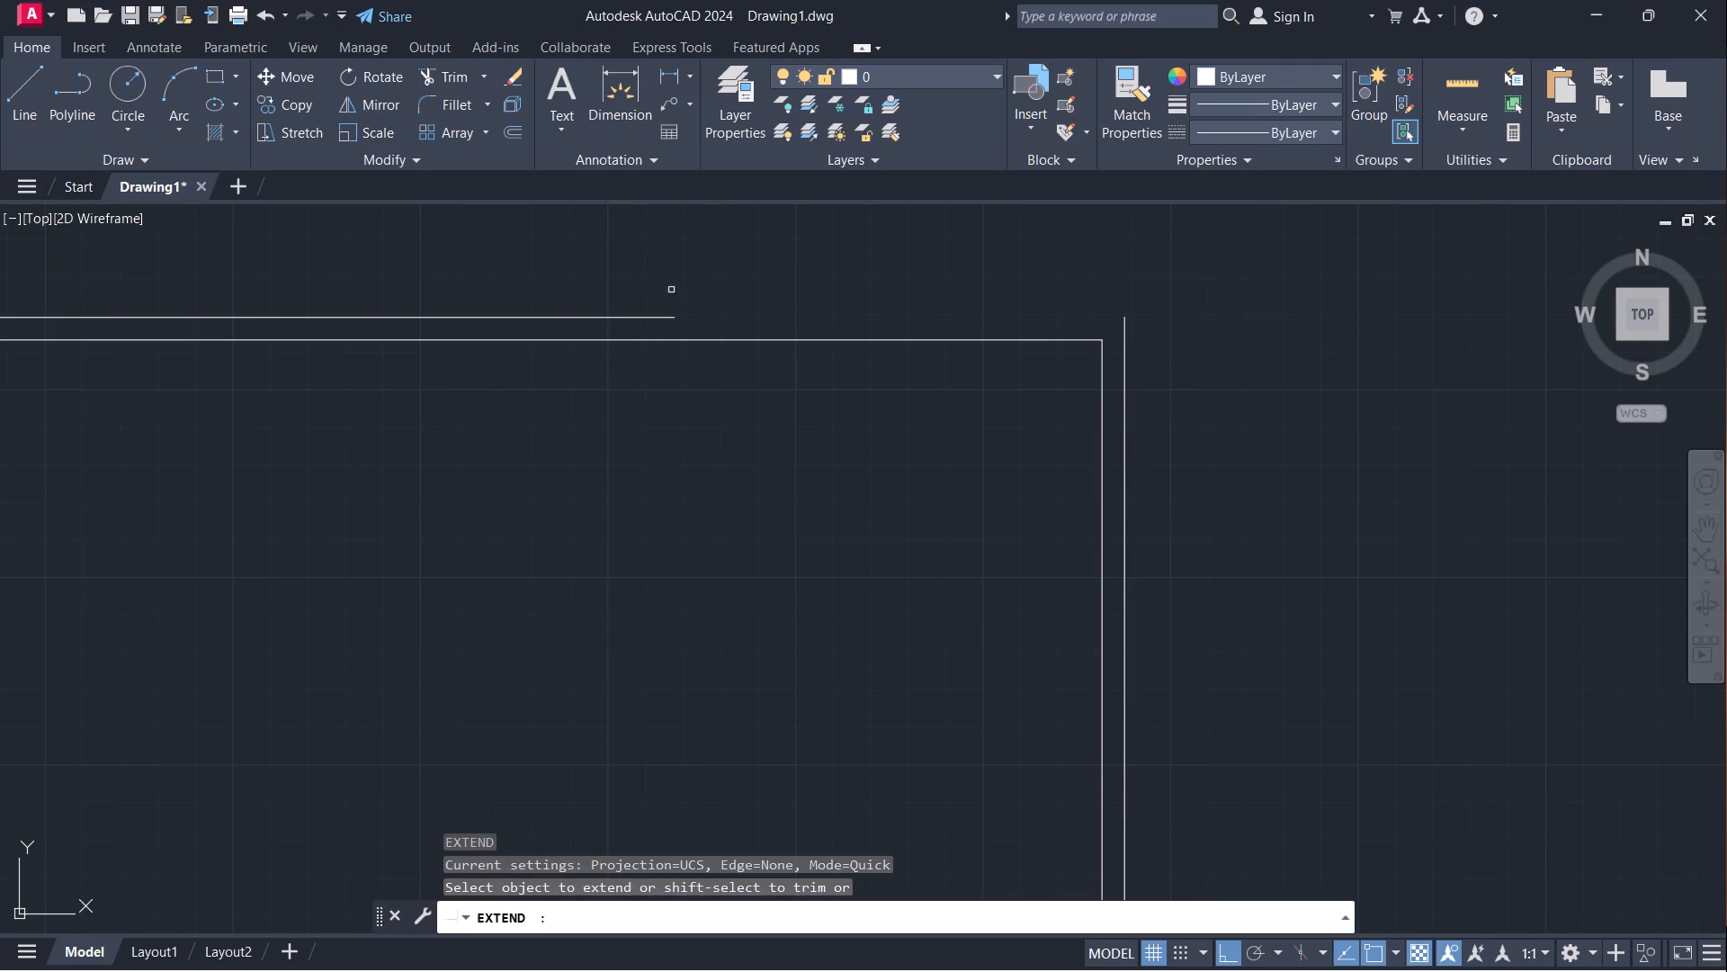
{"action": "left_click", "coordinate": [604, 315]}
{"action": "scroll", "coordinate": [1118, 295], "scroll_direction": "down", "scroll_amount": 2}
{"action": "scroll", "coordinate": [1213, 283], "scroll_direction": "down", "scroll_amount": 4}
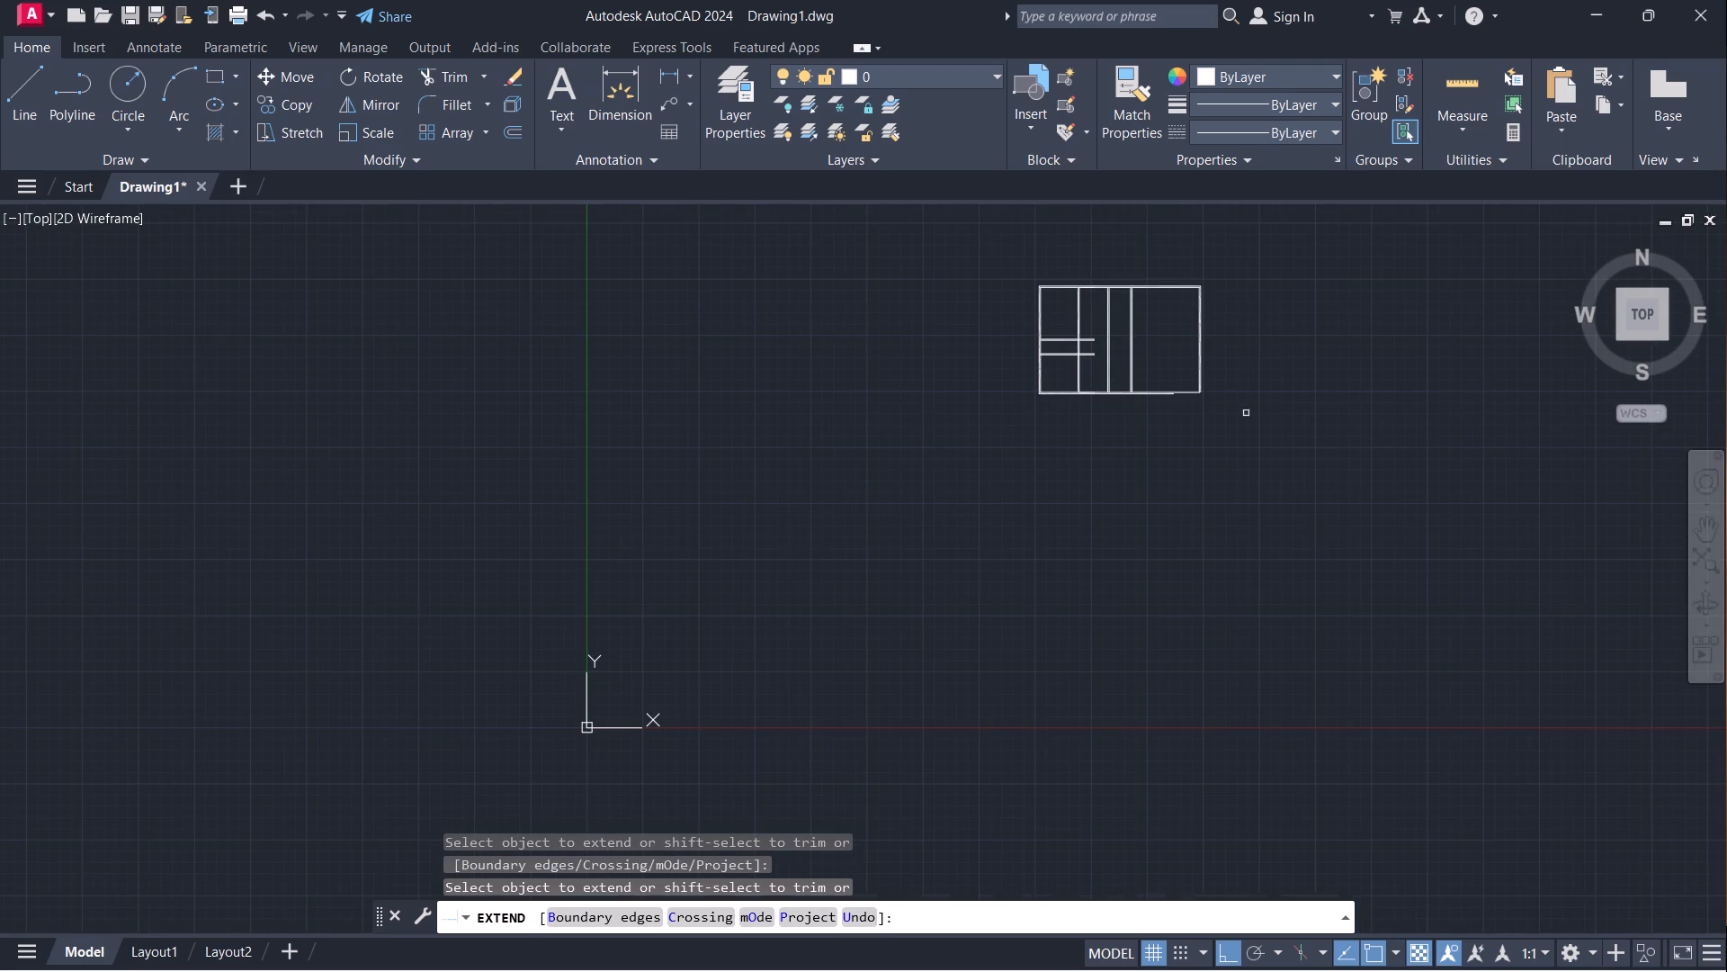
{"action": "scroll", "coordinate": [1183, 387], "scroll_direction": "up", "scroll_amount": 3}
{"action": "scroll", "coordinate": [1279, 415], "scroll_direction": "up", "scroll_amount": 3}
{"action": "key", "text": "Escape"}
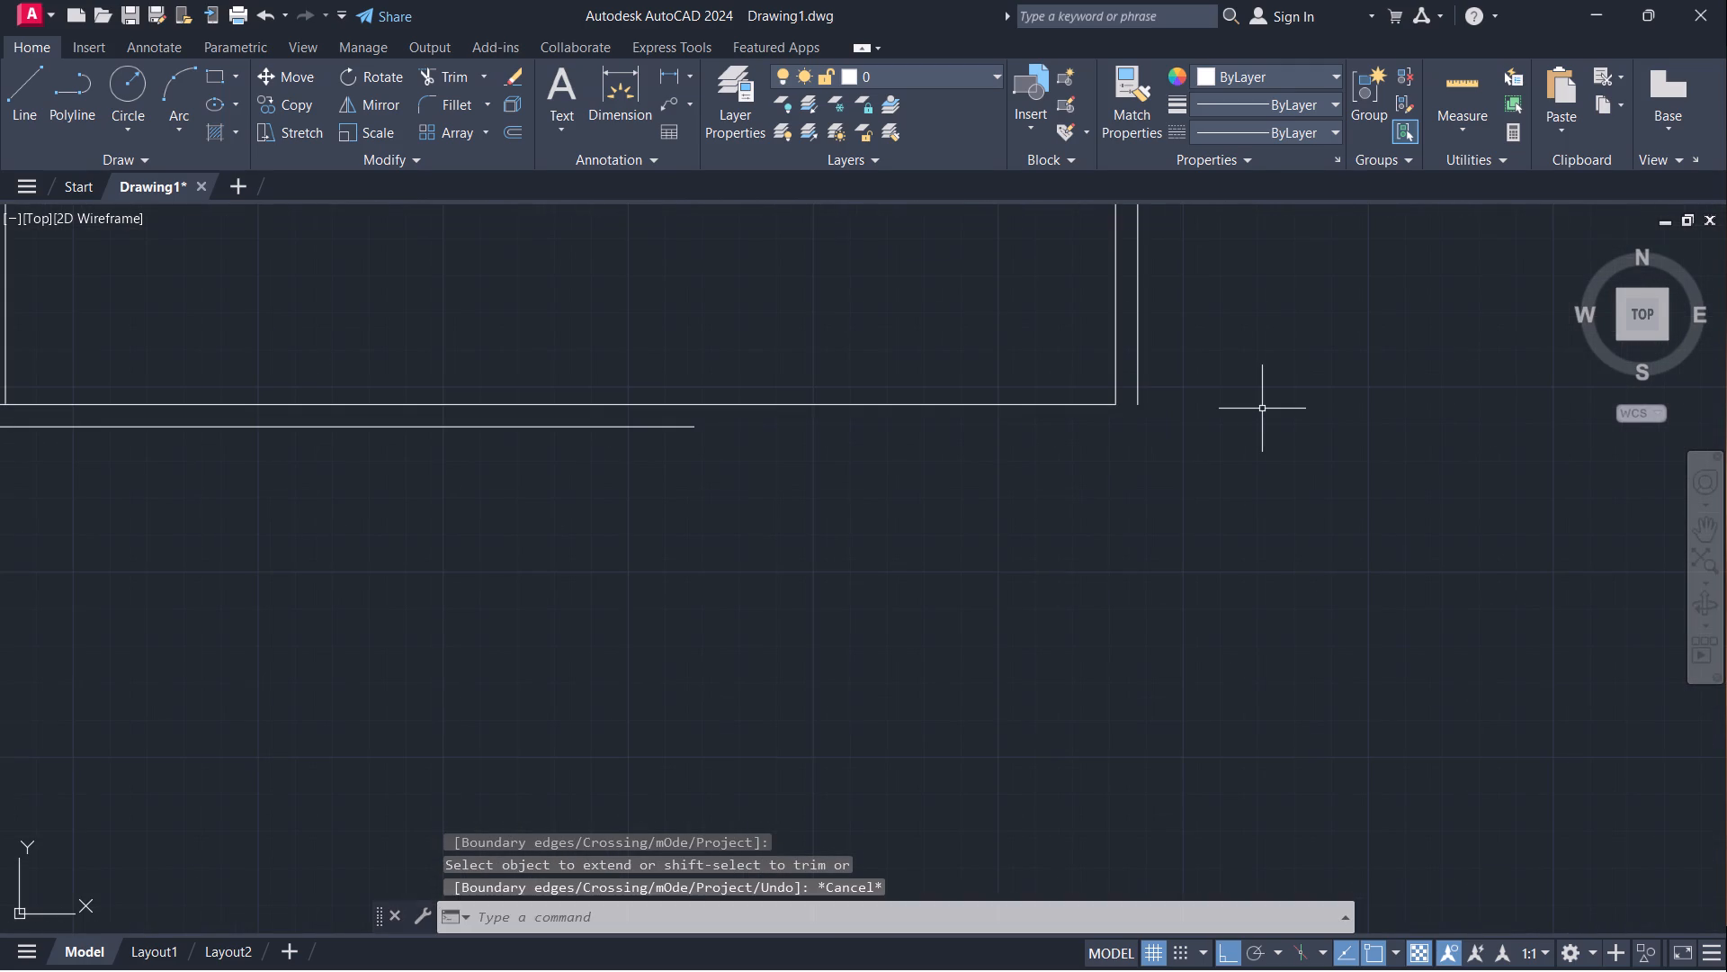
Draw a short vertical helper line down from the lower end of the far-right wall's outer face, past the lower wall.
{"action": "key", "text": "l"}
{"action": "key", "text": "Return"}
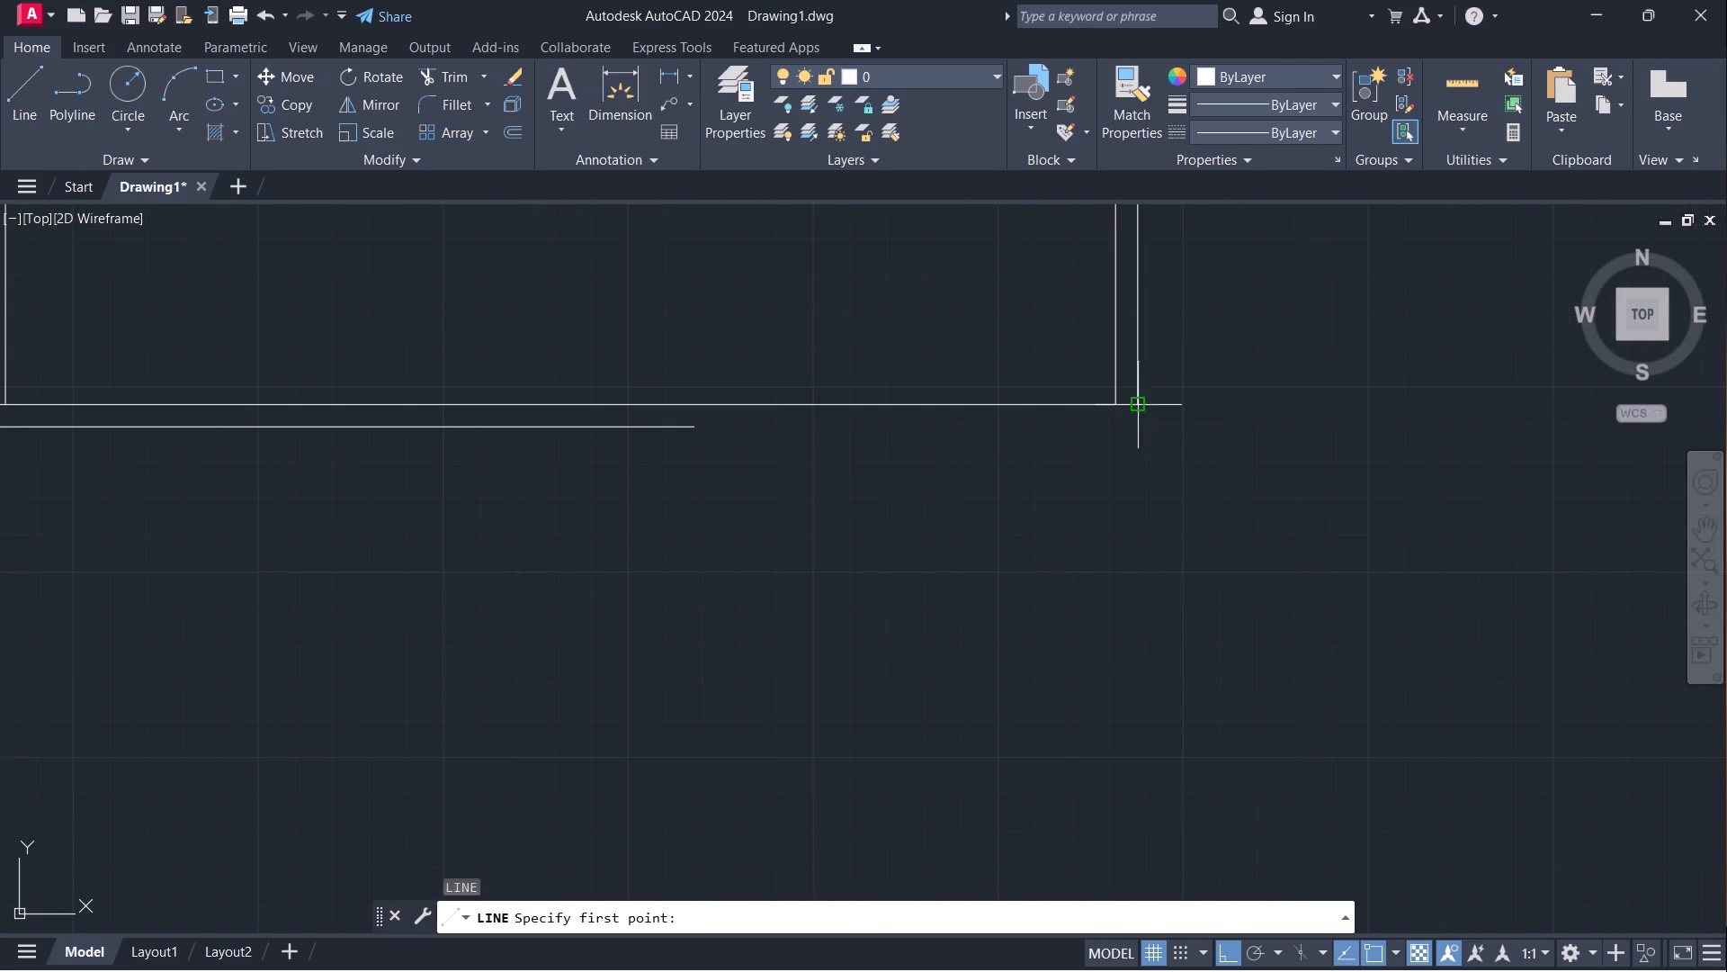
{"action": "left_click", "coordinate": [1134, 402]}
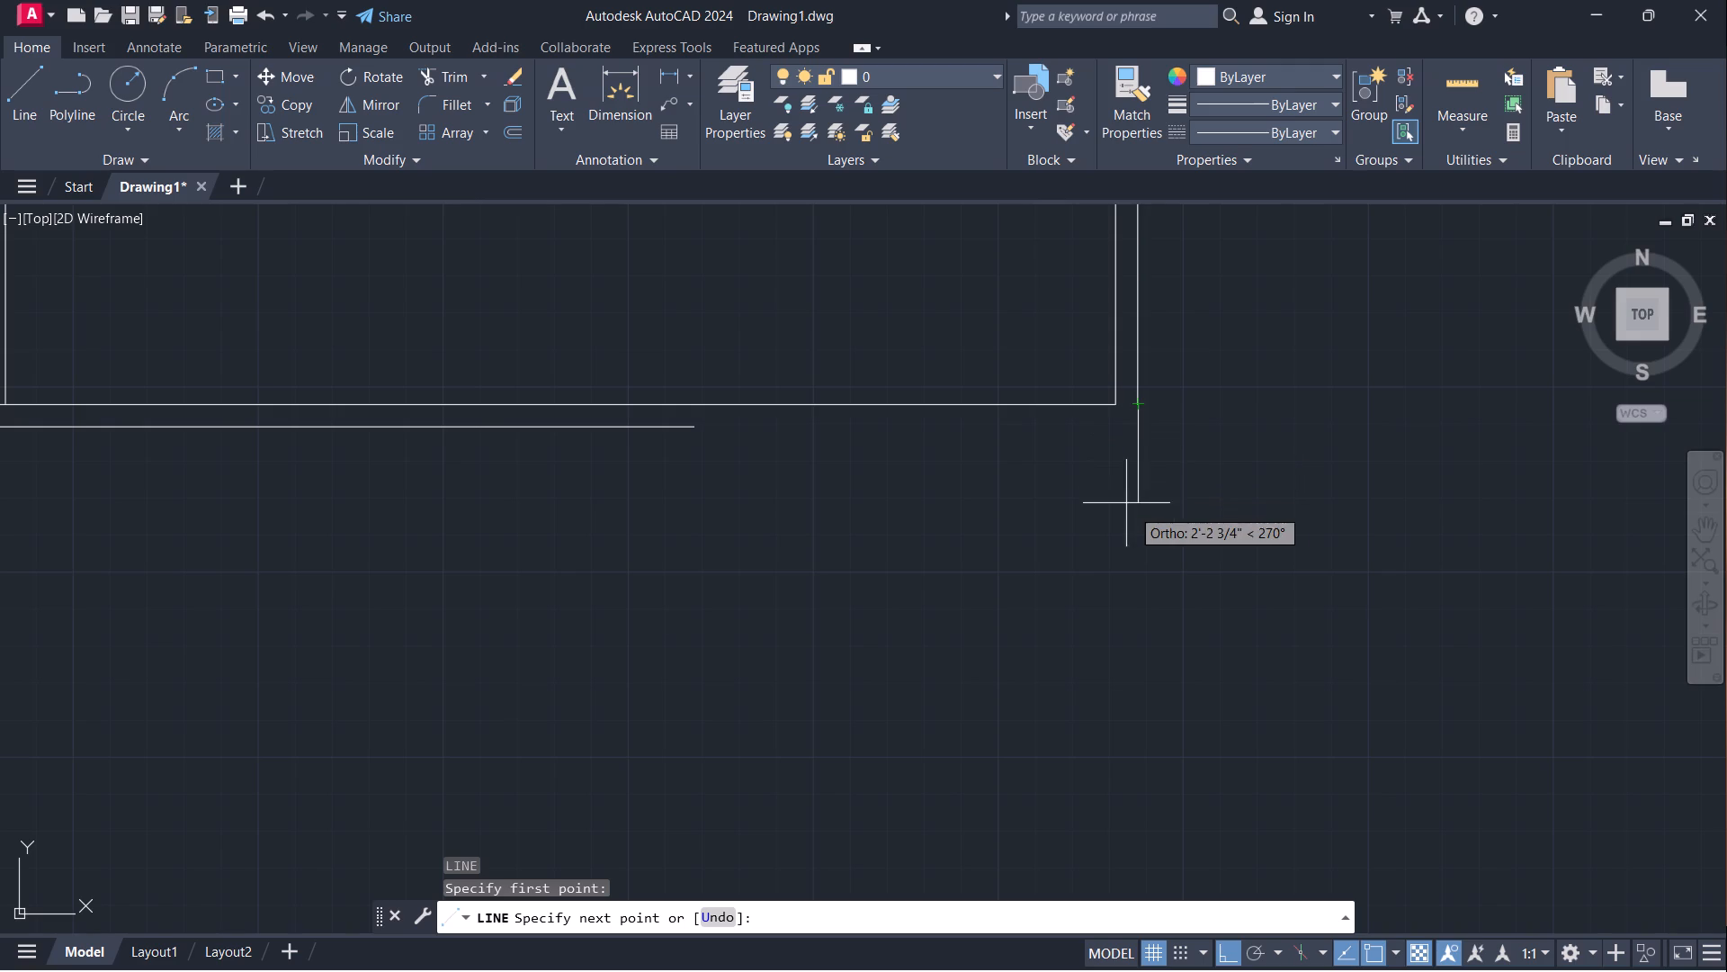
{"action": "left_click", "coordinate": [1141, 515]}
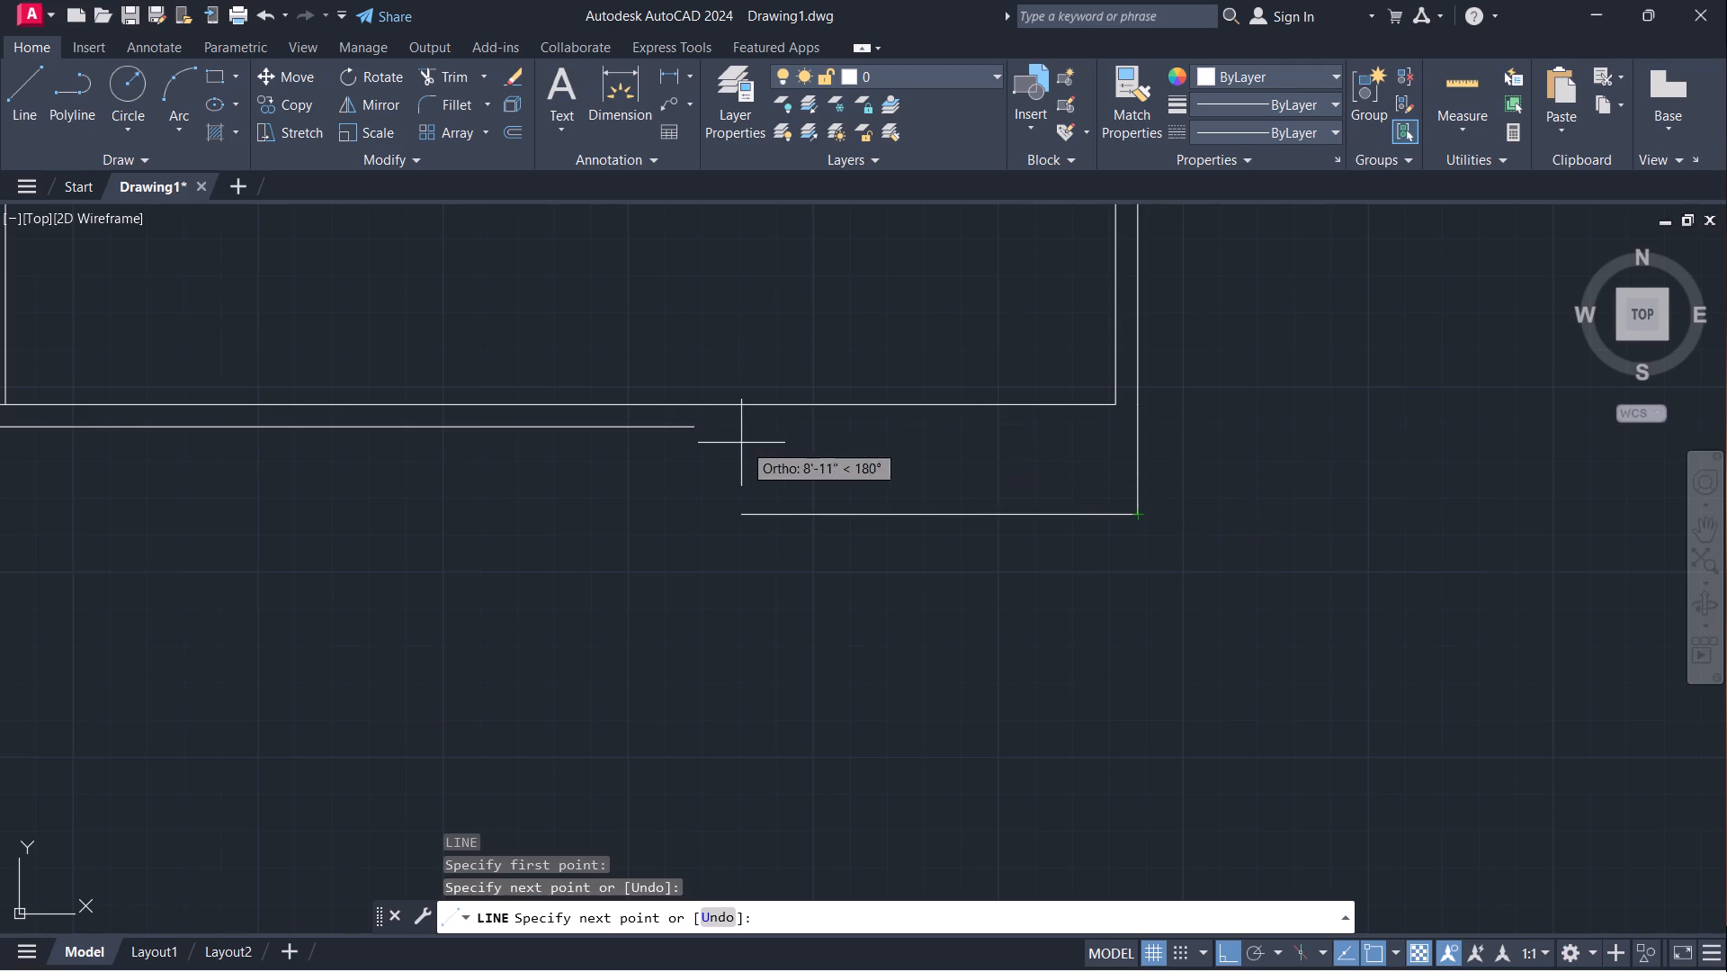
{"action": "key", "text": "Escape"}
Extend the lower wall's outer face to the vertical helper line.
{"action": "type", "text": "ex"}
{"action": "key", "text": "Return"}
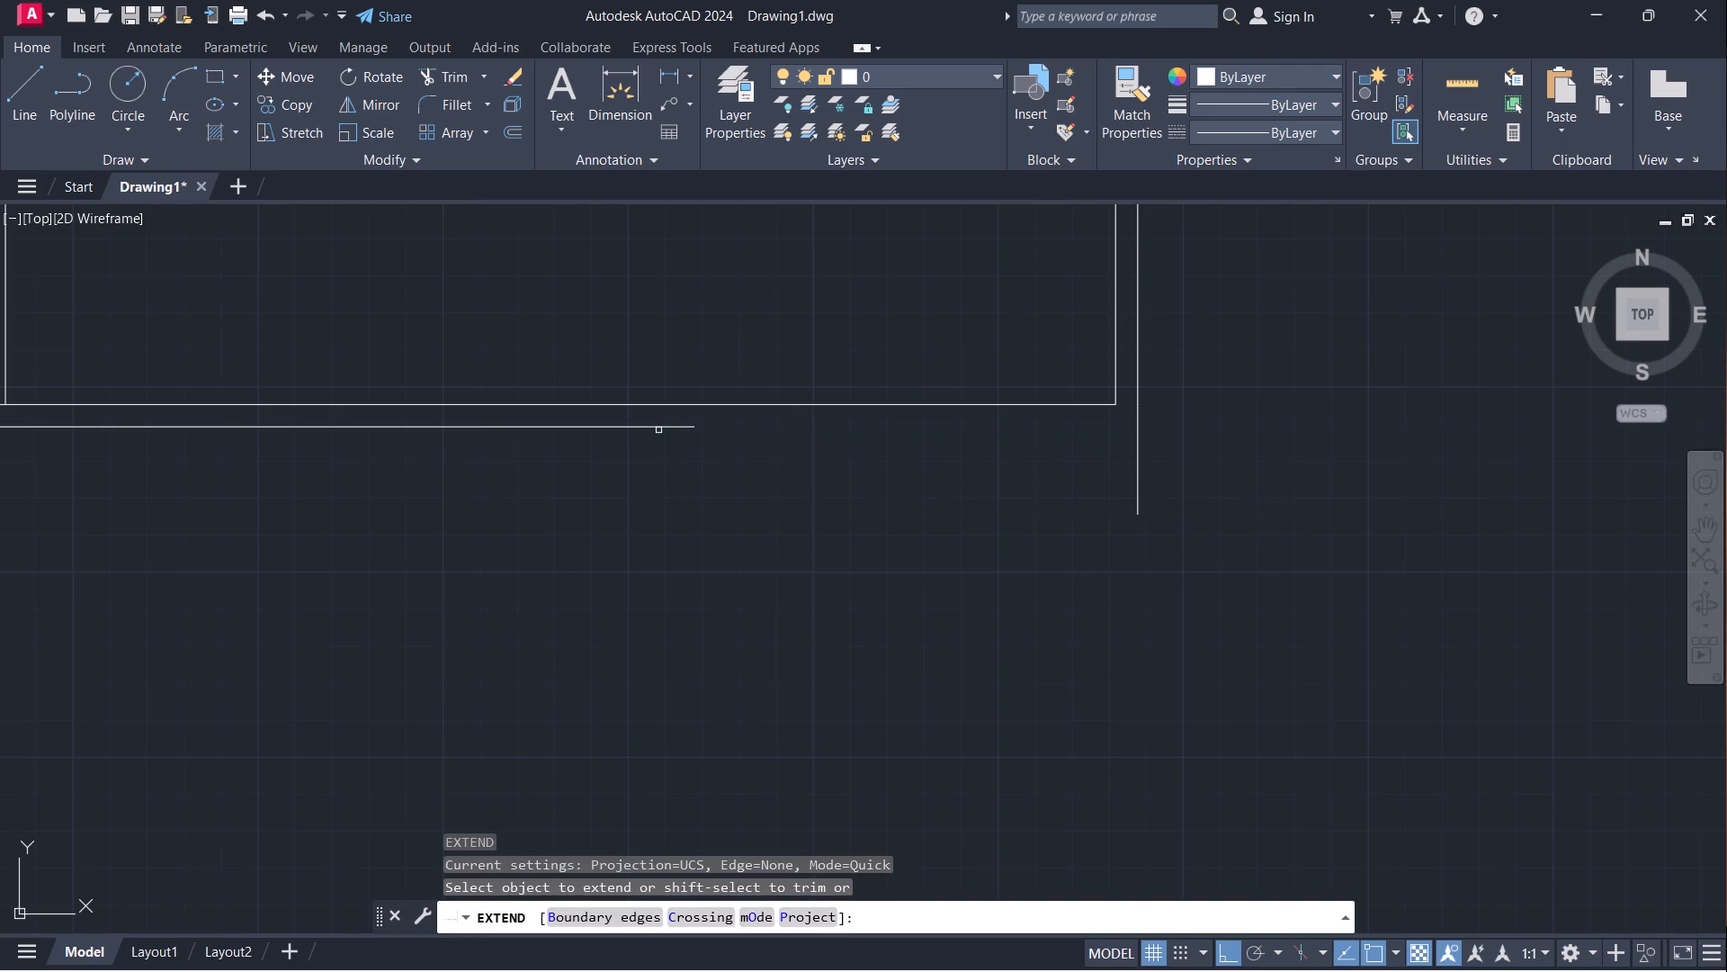
{"action": "left_click", "coordinate": [673, 424]}
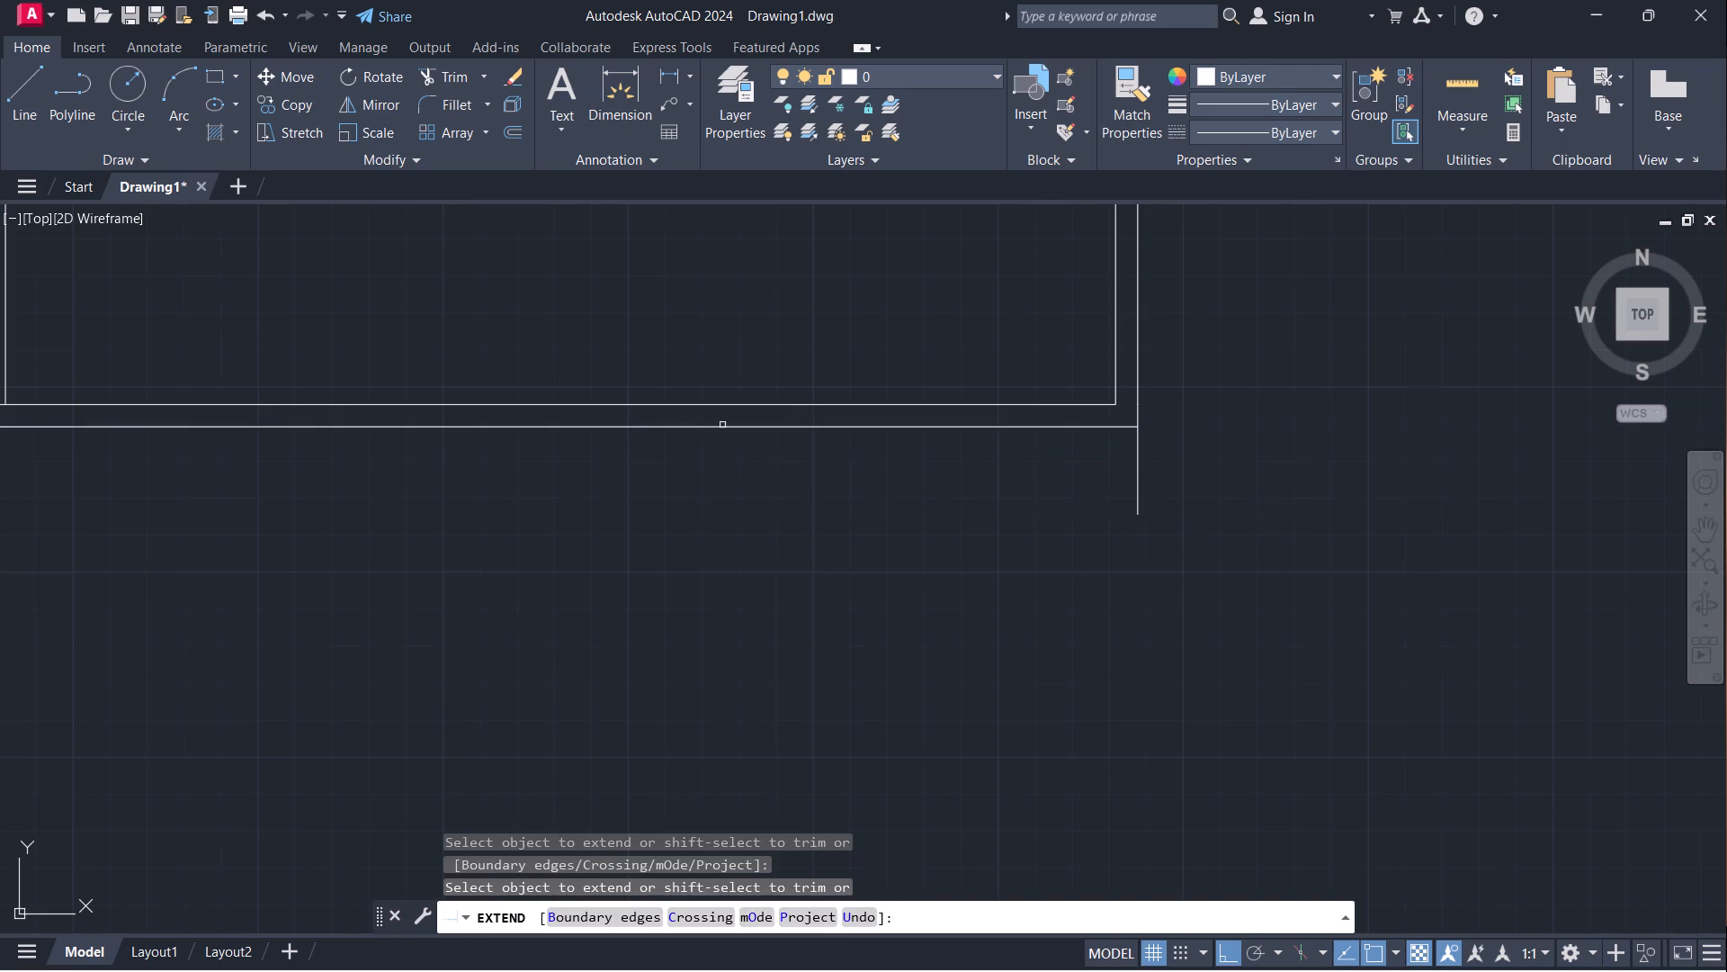
{"action": "key", "text": "Escape"}
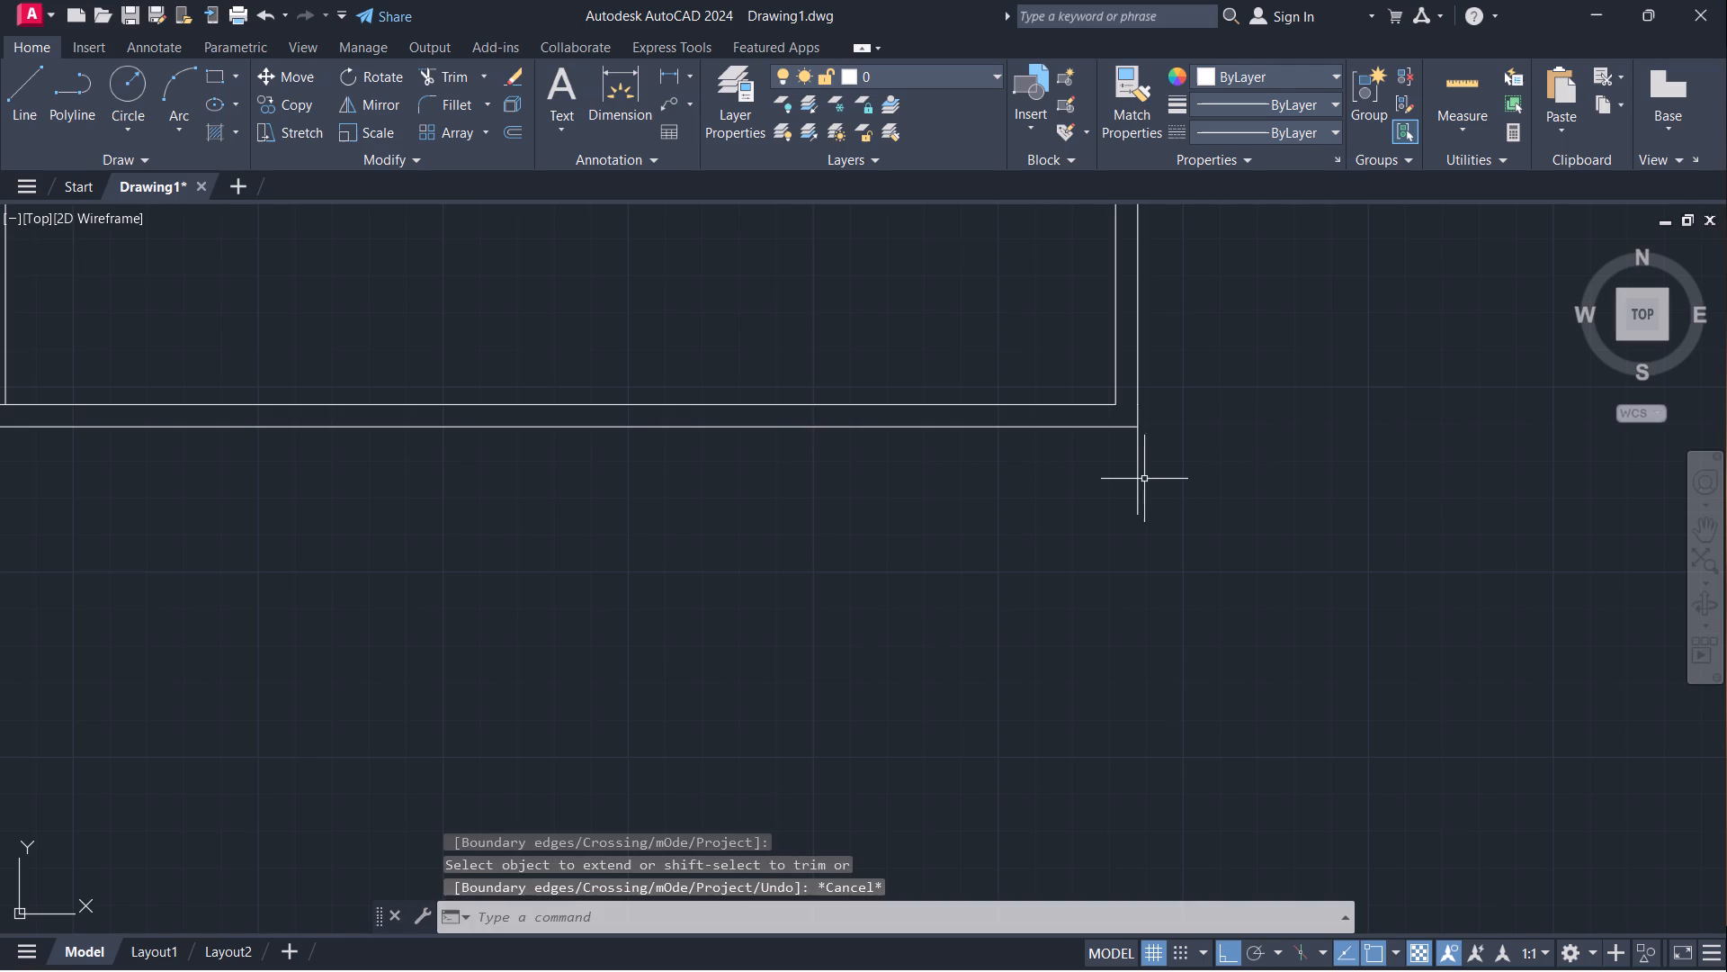
Erase the short vertical helper line below the lower end of the far-right wall.
{"action": "left_click", "coordinate": [1137, 479]}
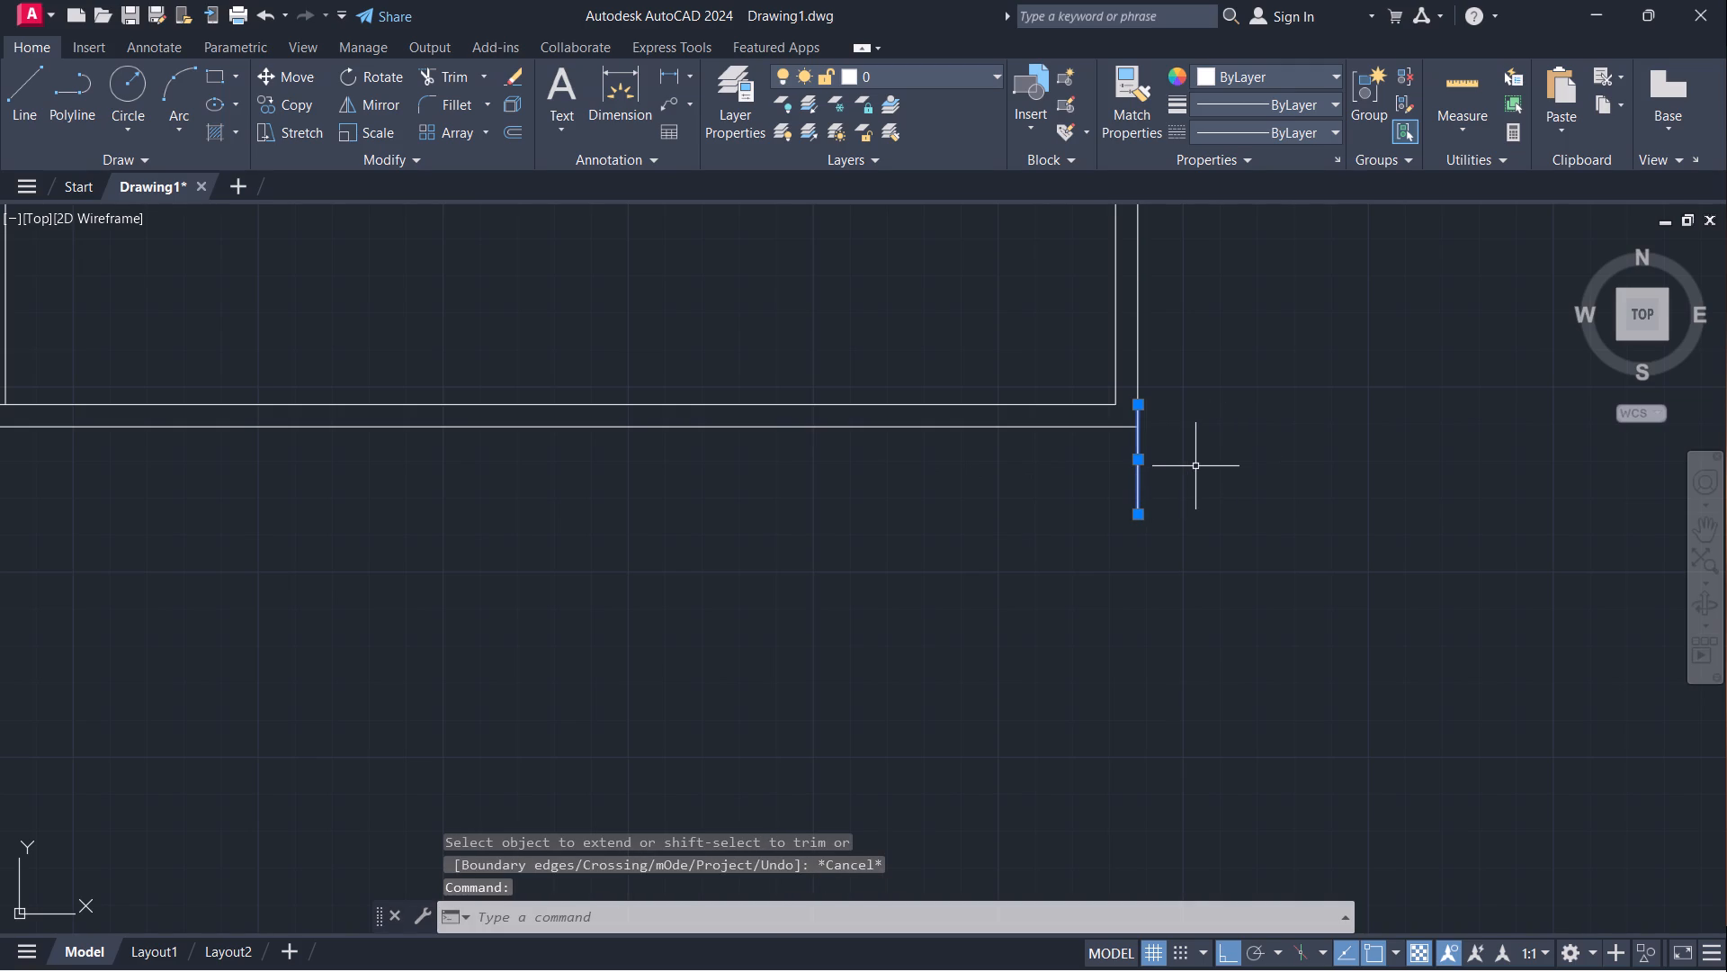
{"action": "key", "text": "e"}
{"action": "key", "text": "Return"}
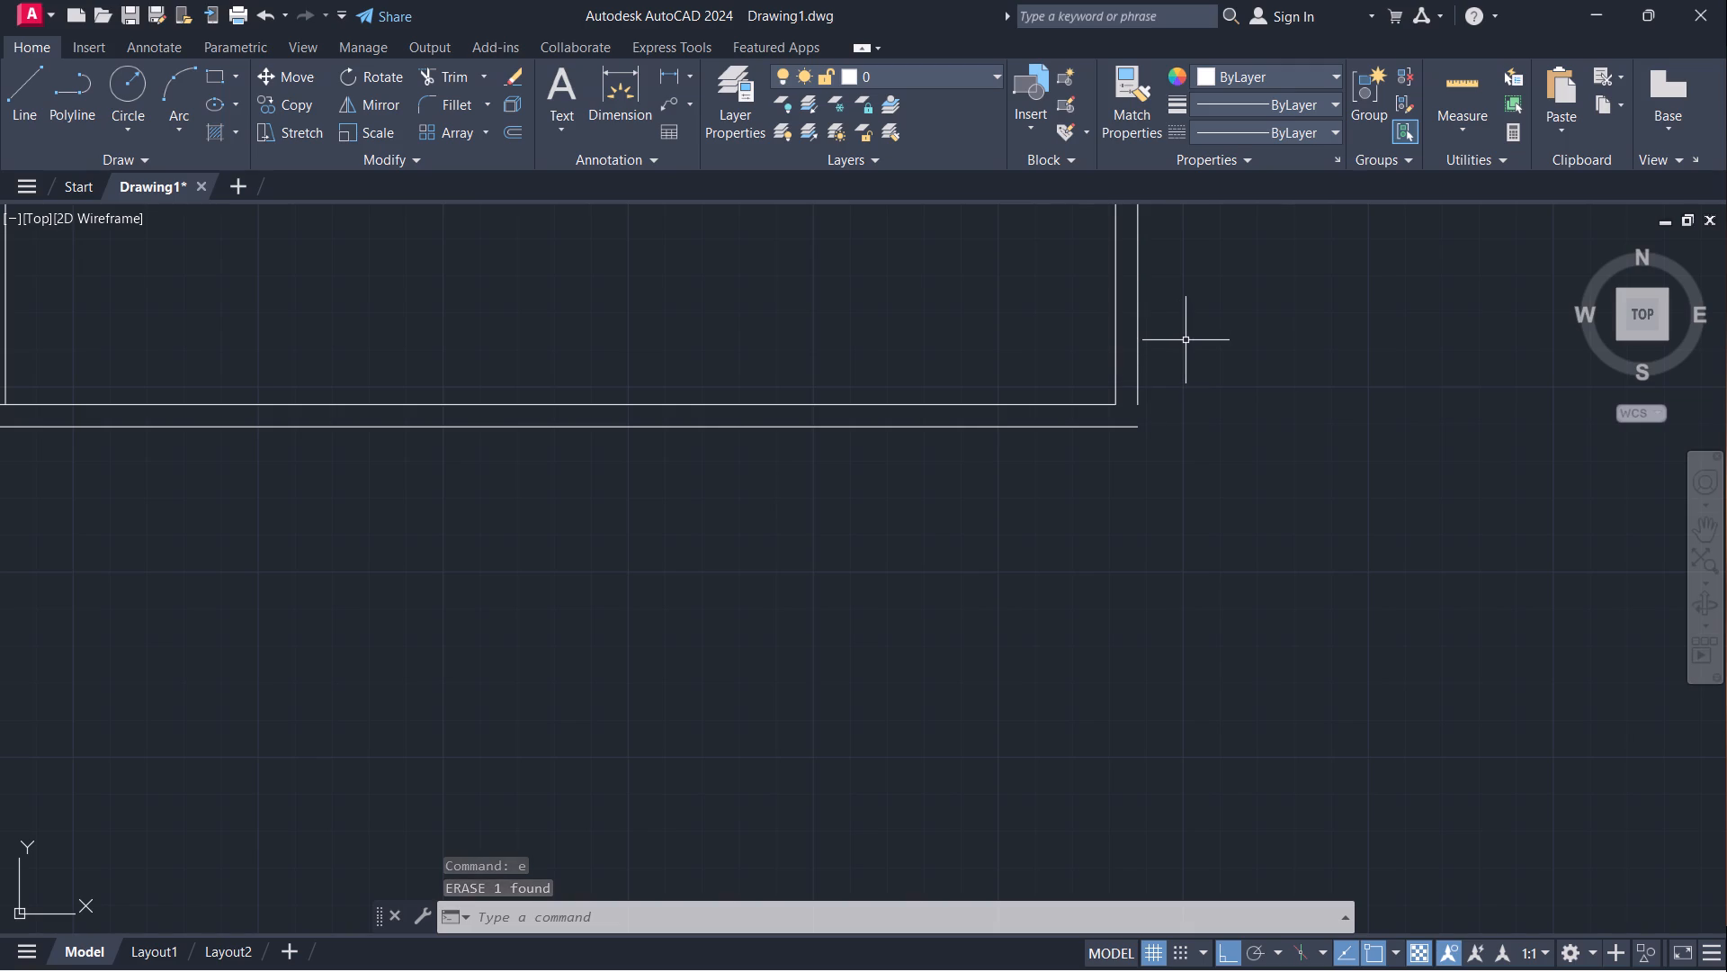
Extend the far-right wall's outer face down to the lower wall's outer face to close the lower corner.
{"action": "scroll", "coordinate": [1186, 340], "scroll_direction": "up", "scroll_amount": 2}
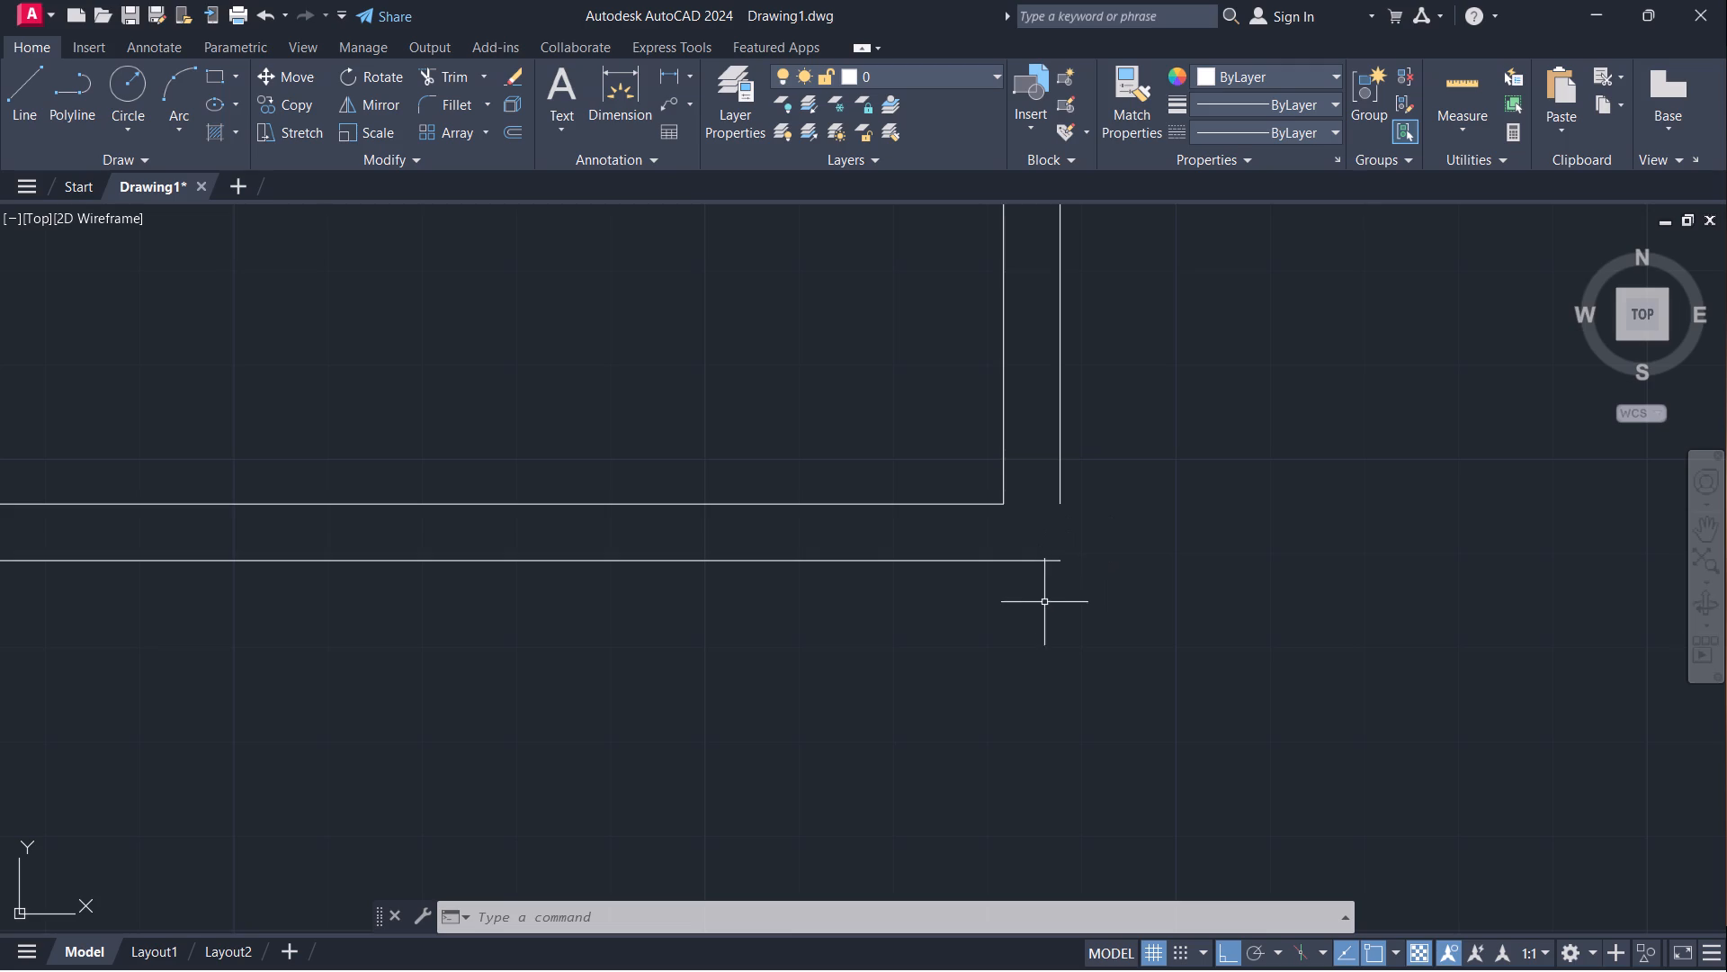
{"action": "type", "text": "ex"}
{"action": "key", "text": "Return"}
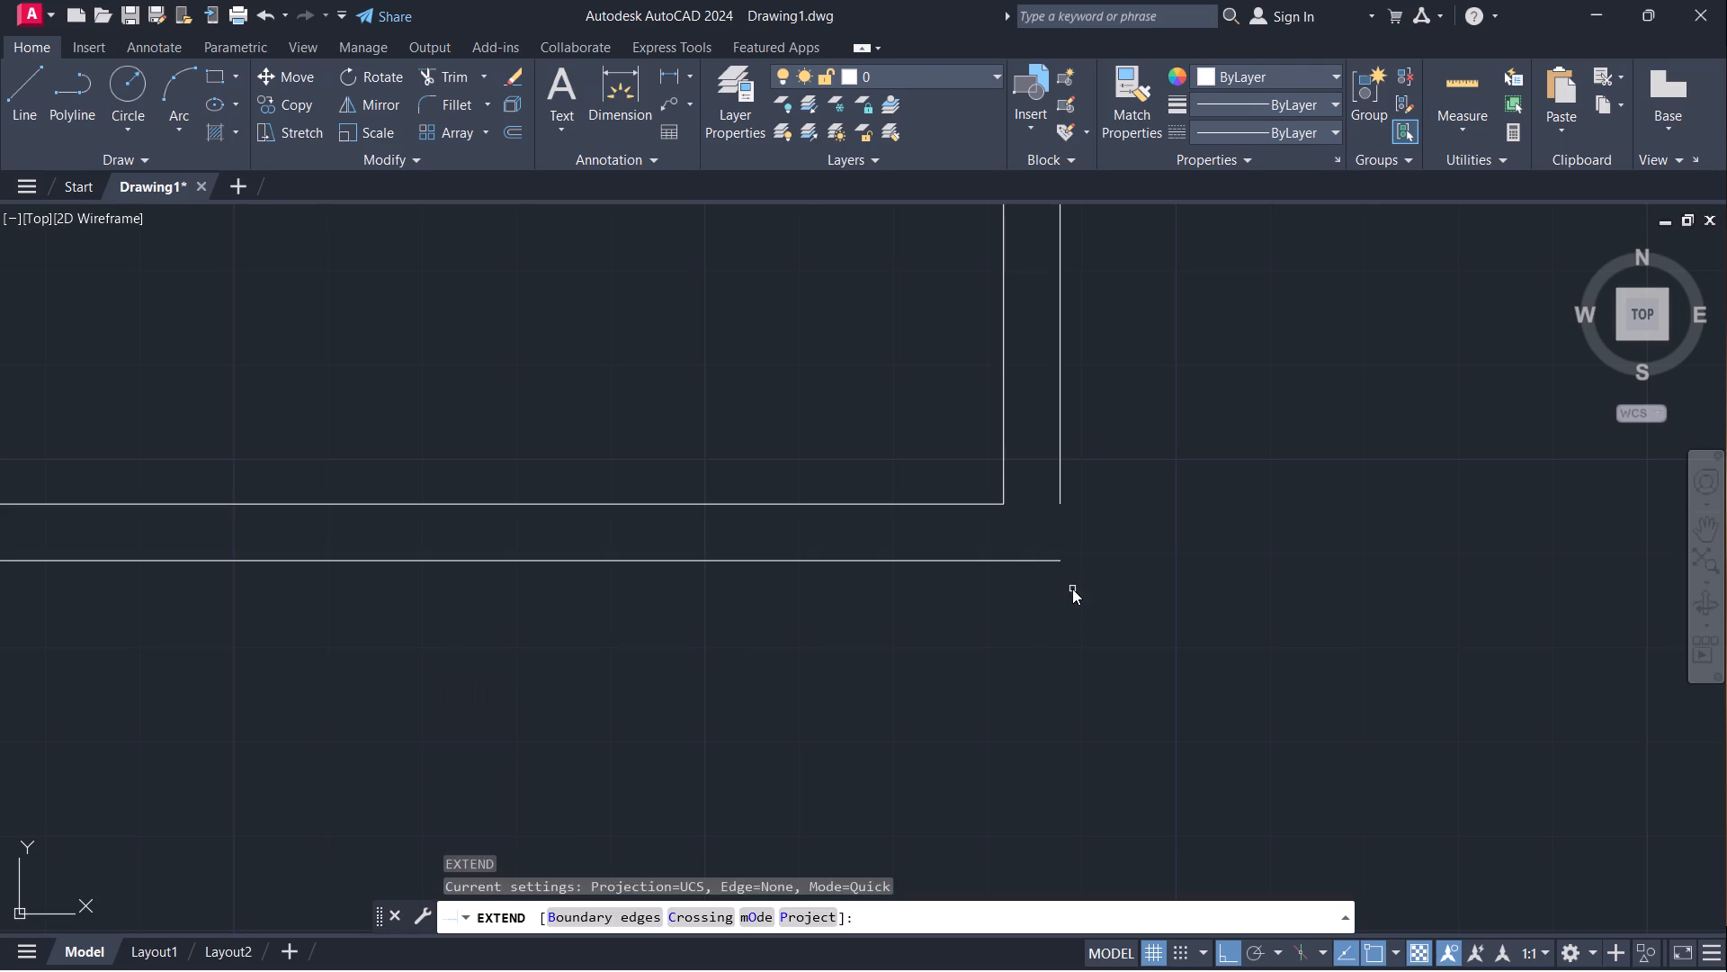
{"action": "left_click", "coordinate": [1058, 491]}
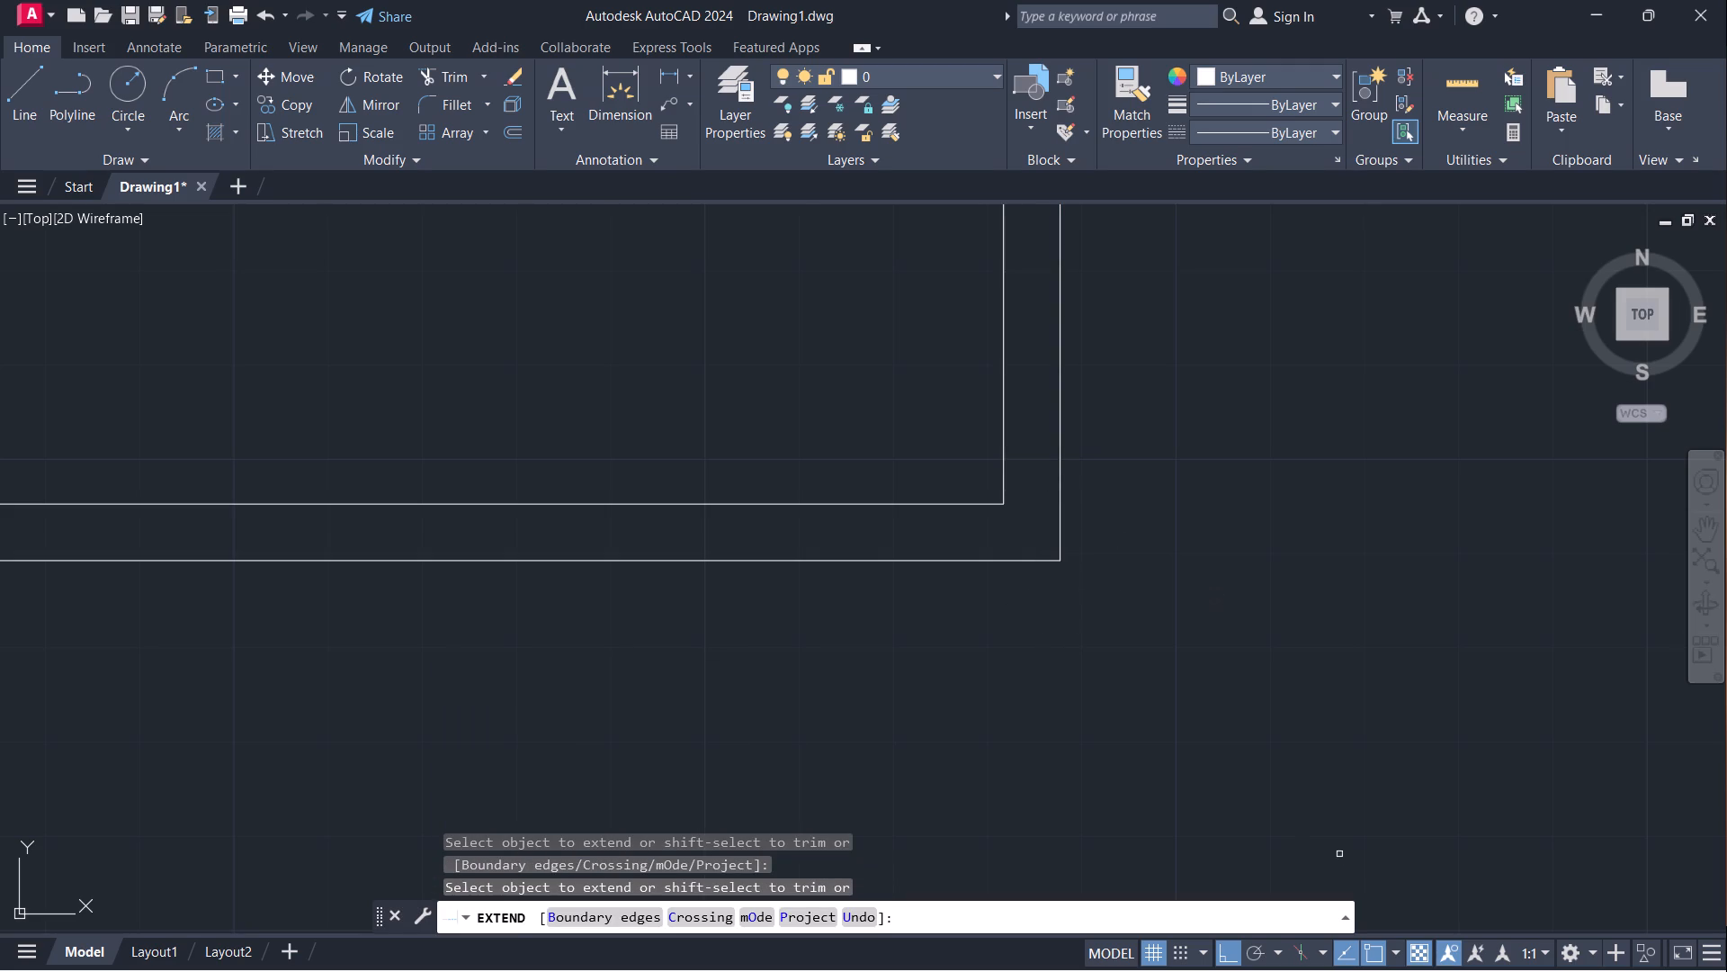
{"action": "scroll", "coordinate": [1338, 854], "scroll_direction": "down", "scroll_amount": 4}
{"action": "scroll", "coordinate": [1394, 761], "scroll_direction": "down", "scroll_amount": 1}
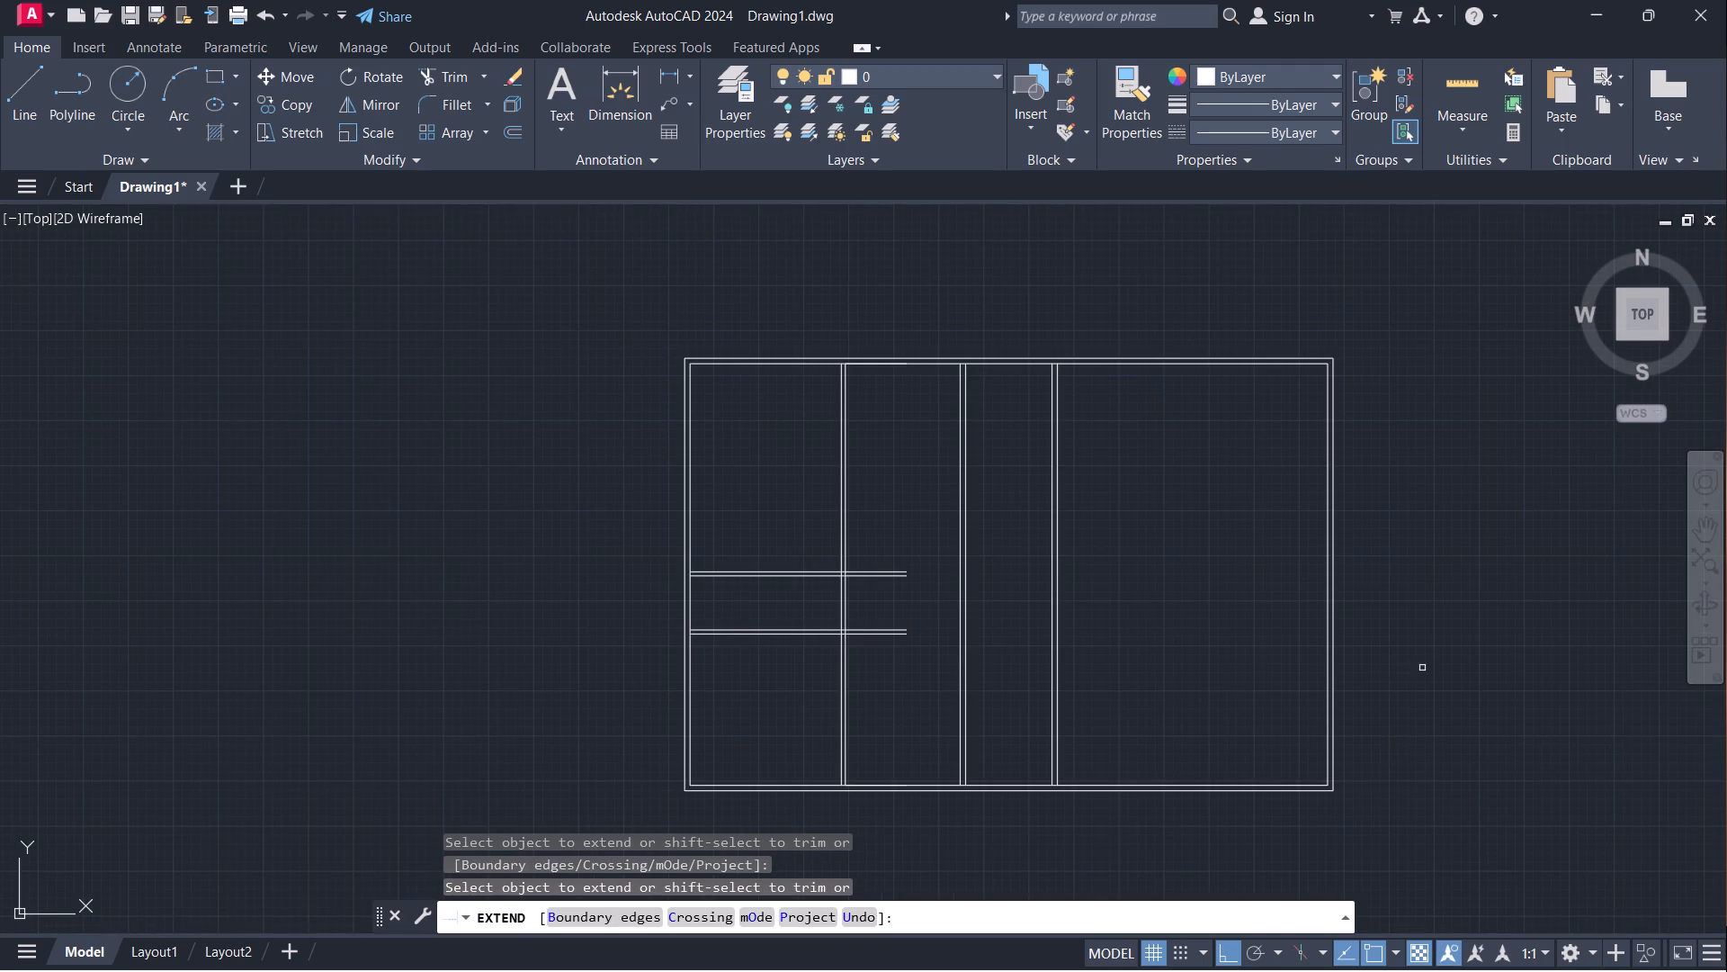
{"action": "middle_click_drag", "start_coordinate": [1423, 668], "coordinate": [1403, 643]}
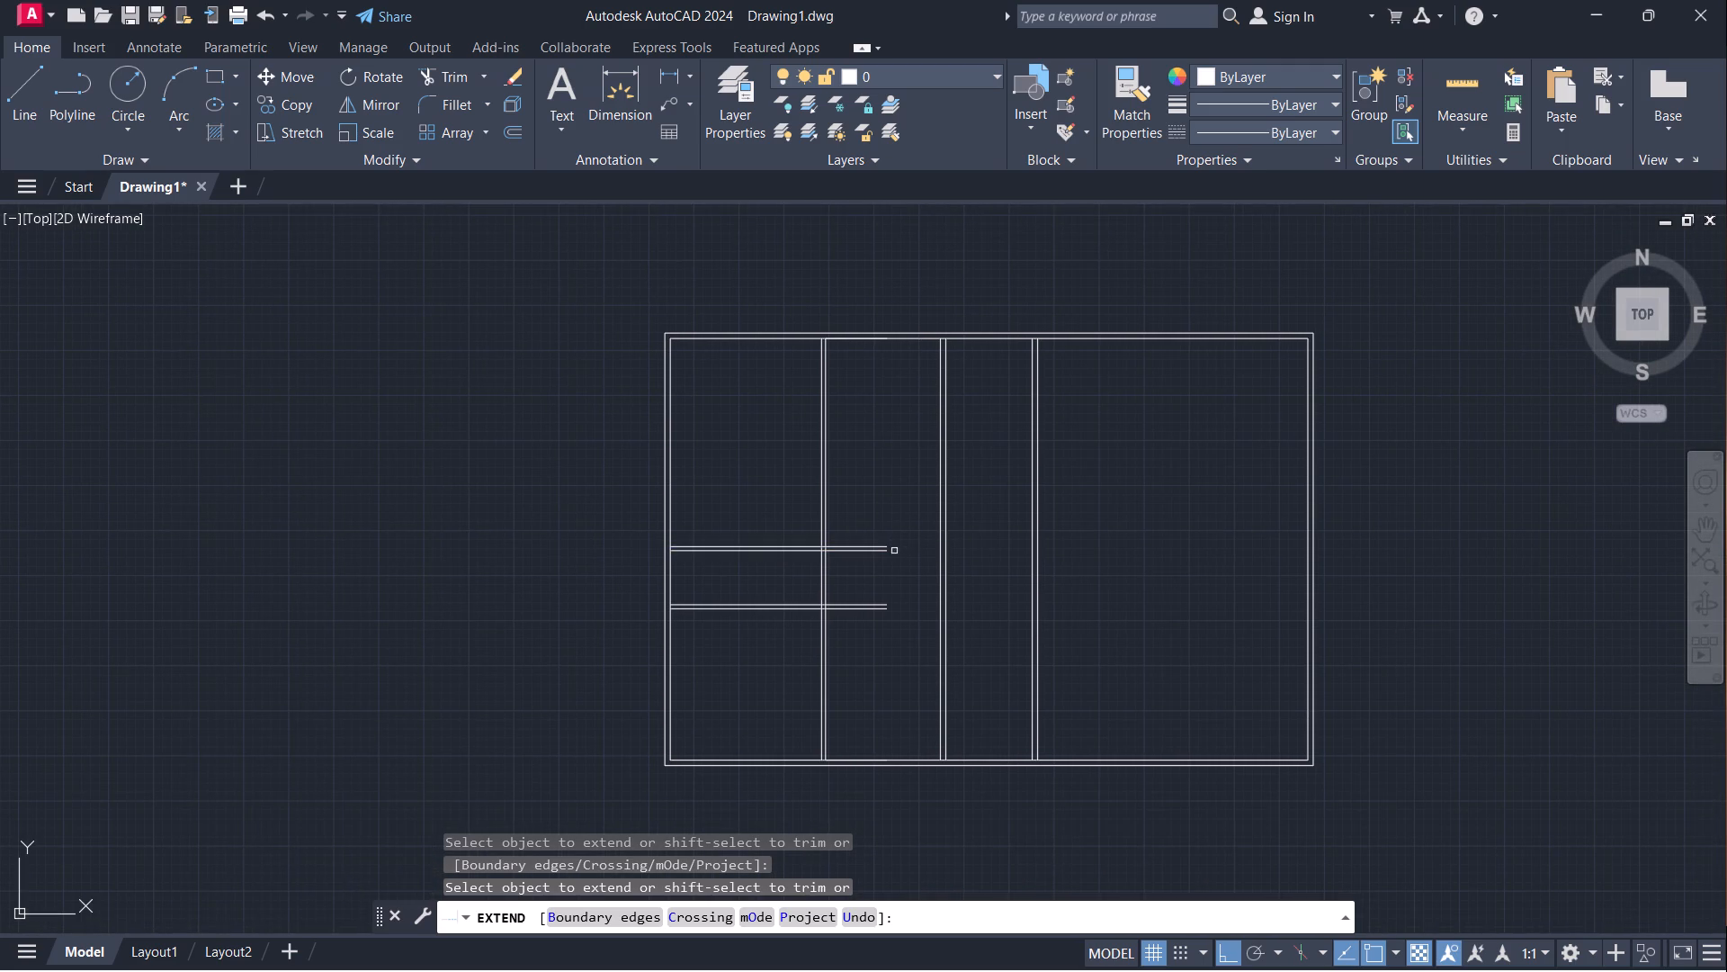
{"action": "scroll", "coordinate": [884, 561], "scroll_direction": "up", "scroll_amount": 2}
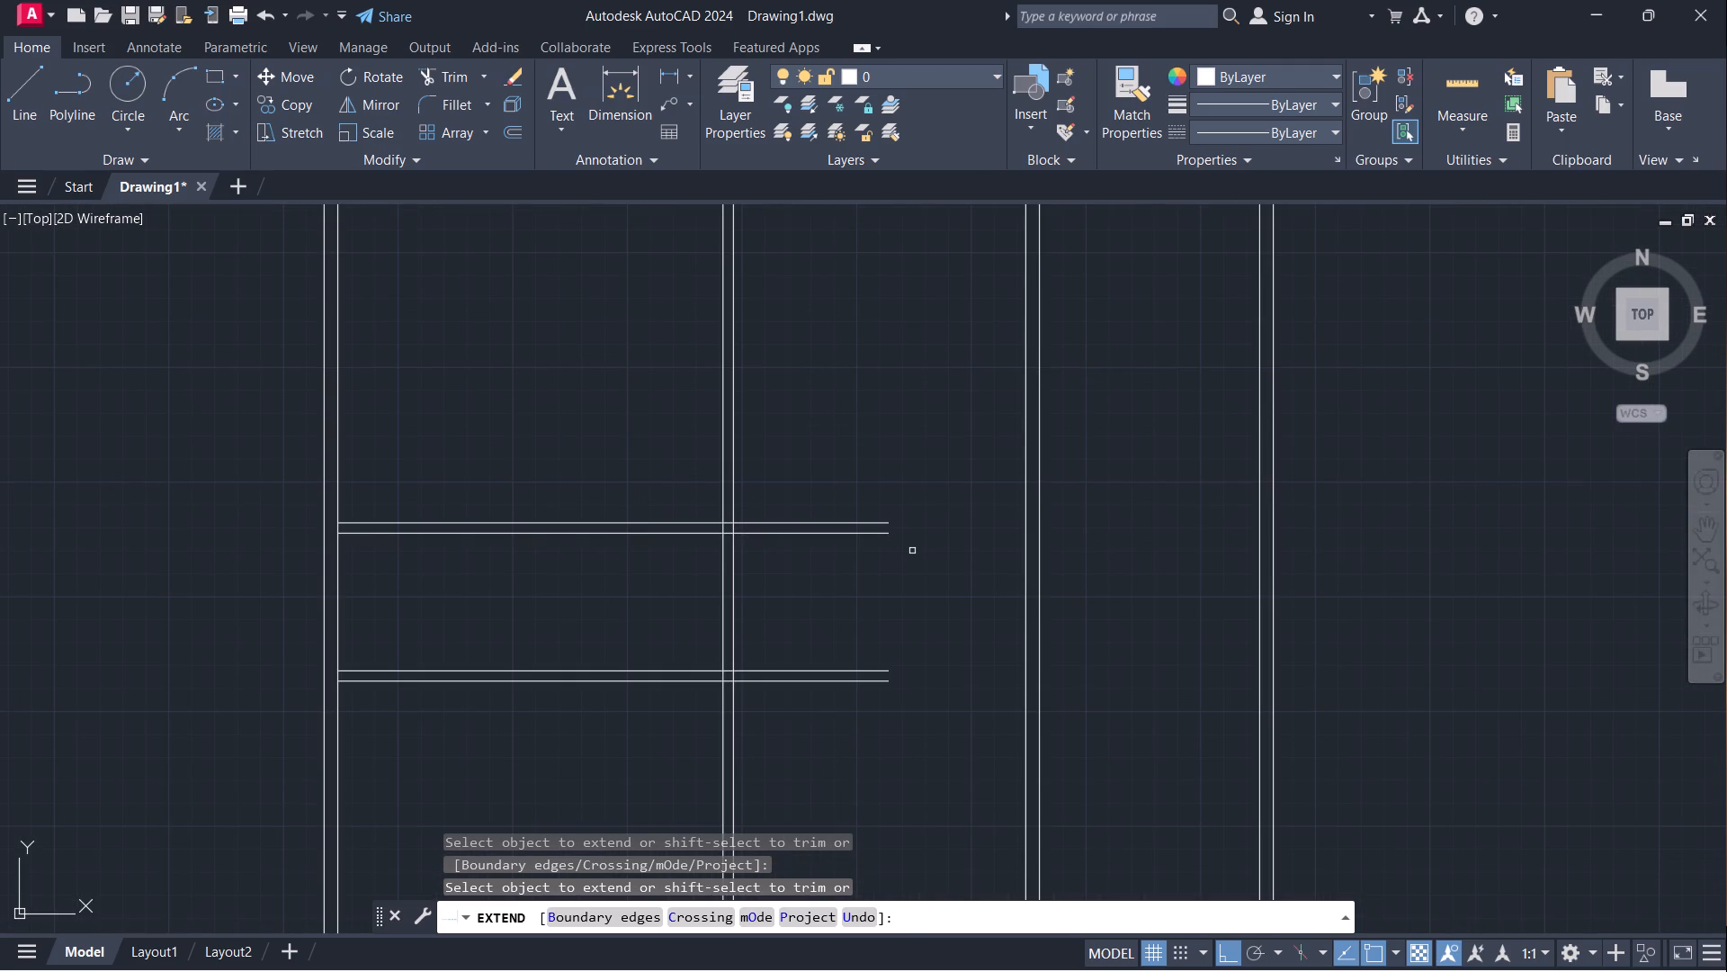
{"action": "key", "text": "t"}
{"action": "key", "text": "BackSpace"}
{"action": "key", "text": "Escape"}
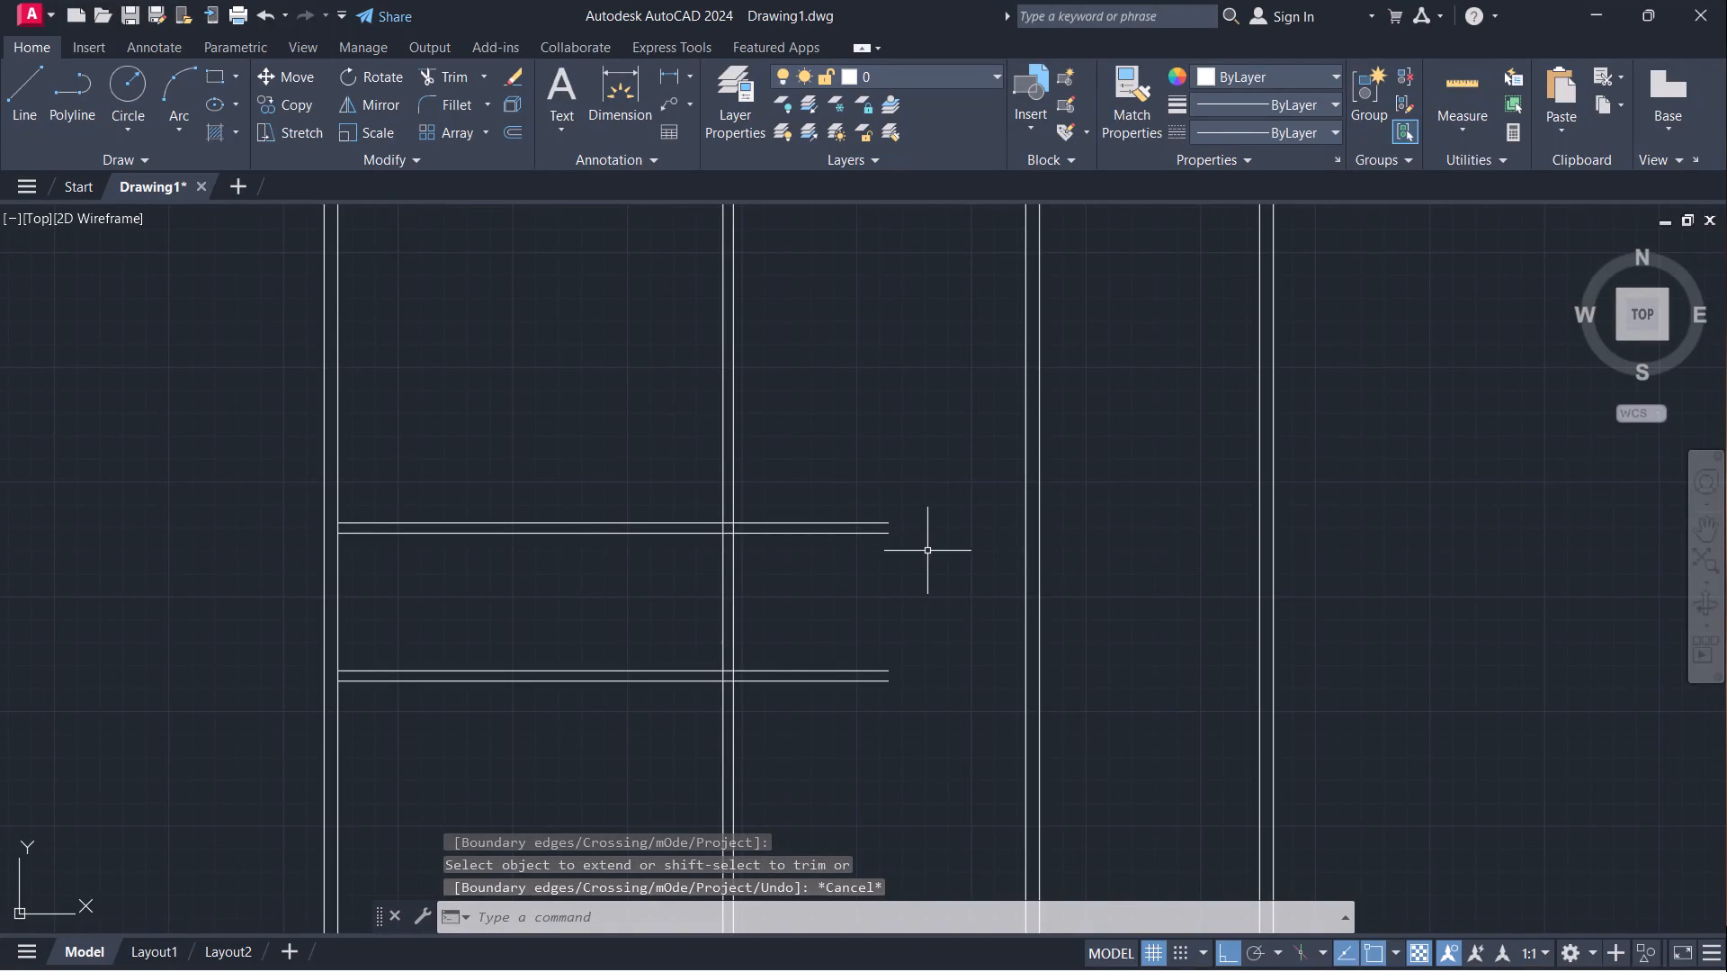
Trim the ends of both horizontal partitions that project beyond the first vertical partition into the neighbouring bay.
{"action": "type", "text": "tr"}
{"action": "key", "text": "Return"}
{"action": "left_click_drag", "start_coordinate": [858, 469], "coordinate": [850, 722]}
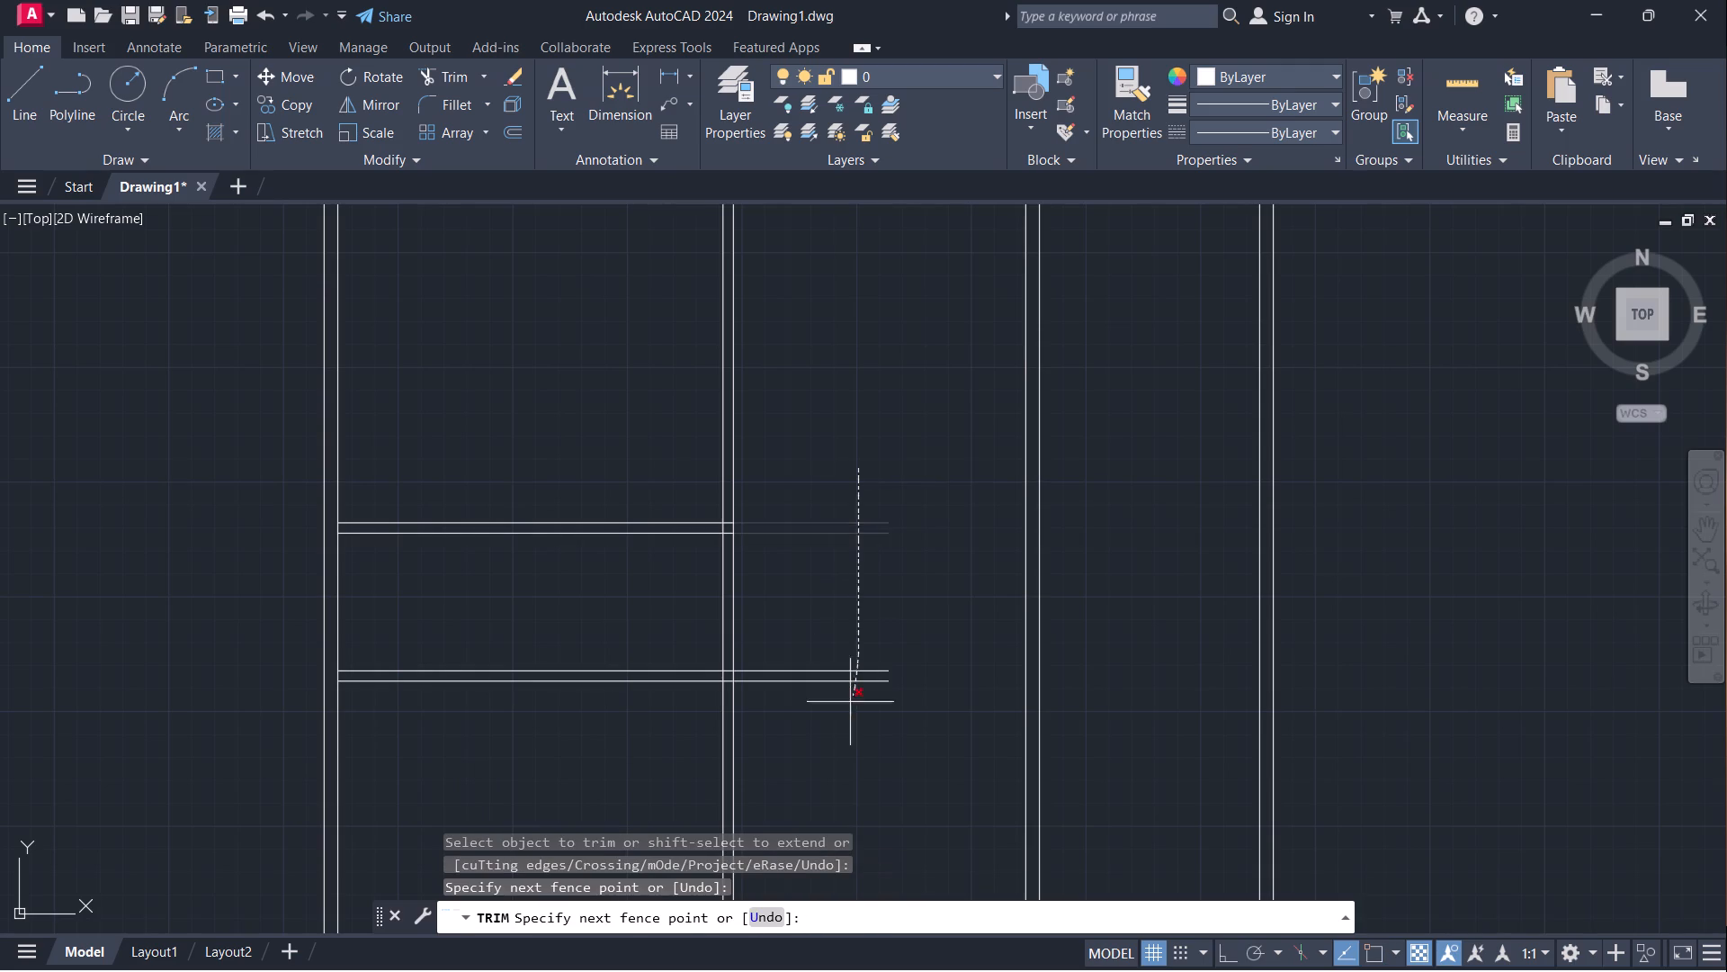
{"action": "left_click_drag", "start_coordinate": [850, 722], "coordinate": [850, 786]}
{"action": "scroll", "coordinate": [921, 516], "scroll_direction": "down", "scroll_amount": 2}
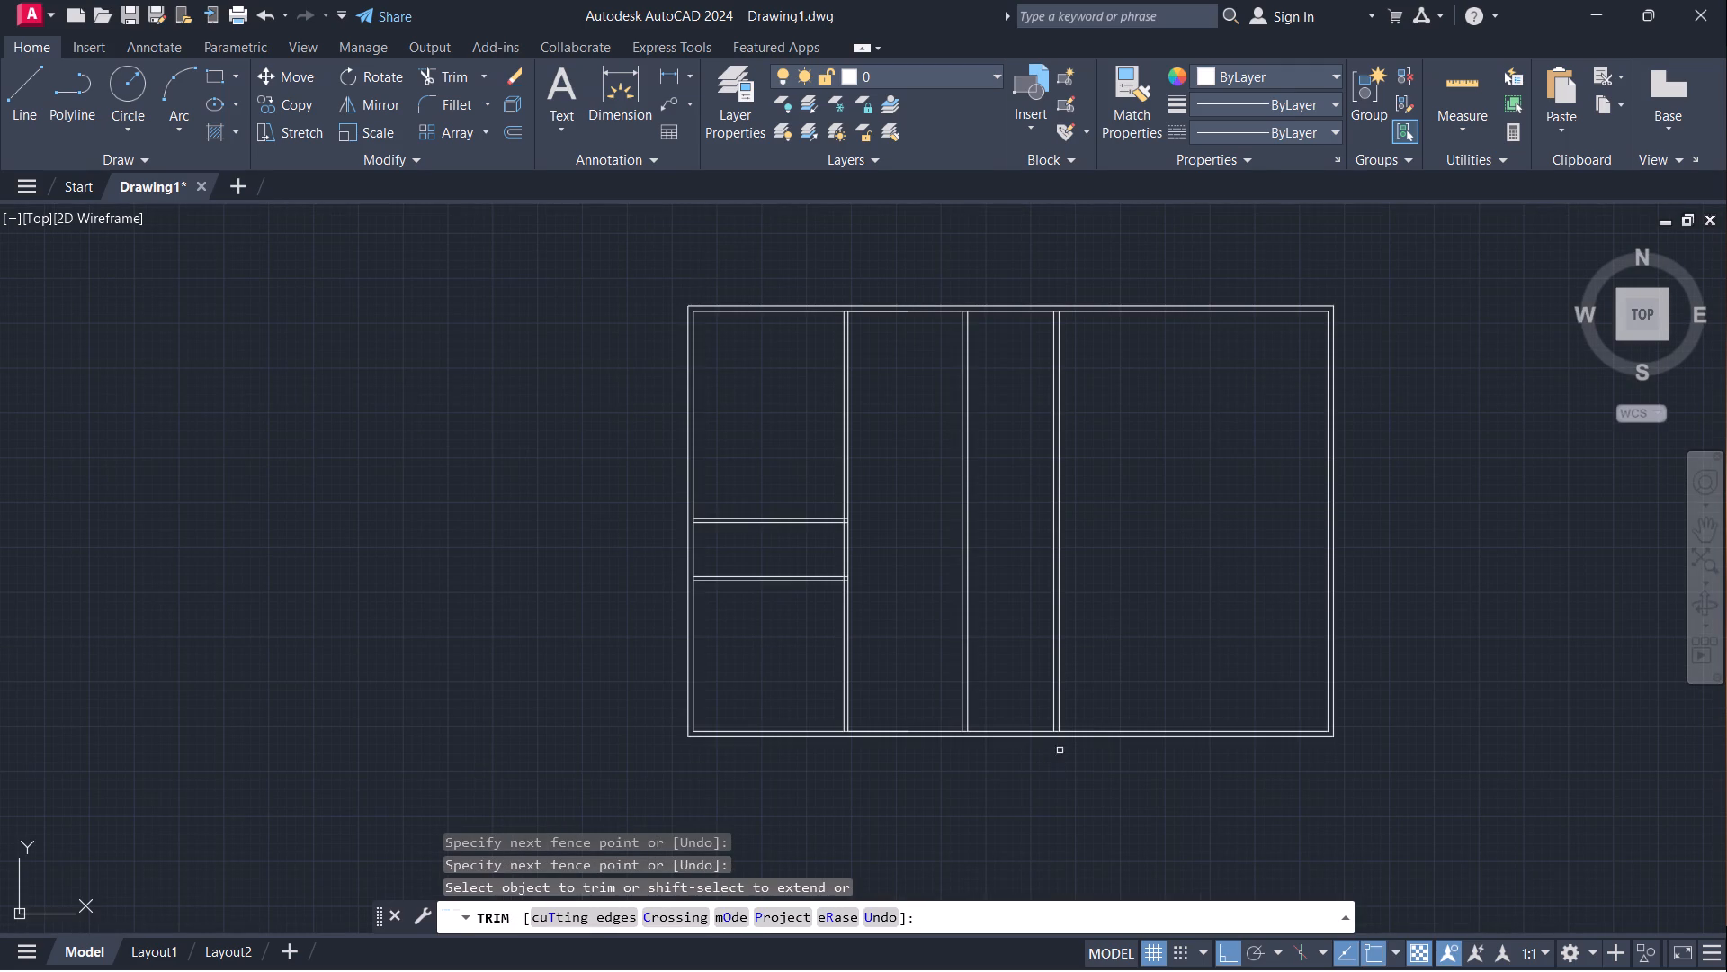
{"action": "key", "text": "Escape"}
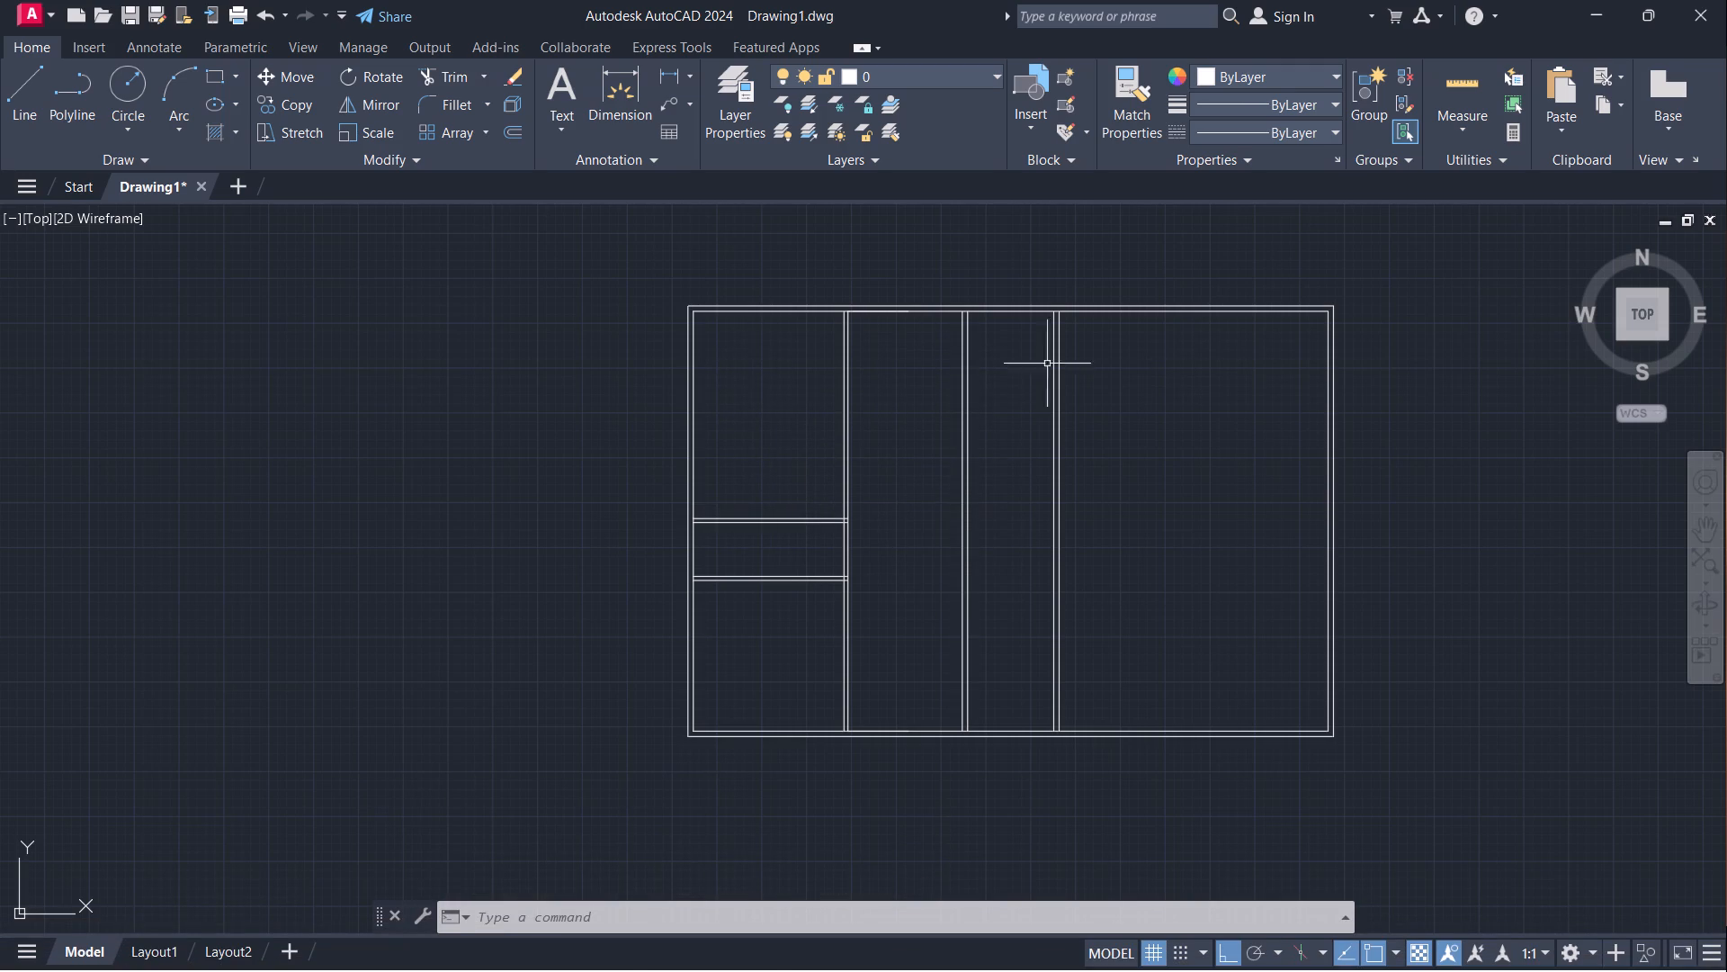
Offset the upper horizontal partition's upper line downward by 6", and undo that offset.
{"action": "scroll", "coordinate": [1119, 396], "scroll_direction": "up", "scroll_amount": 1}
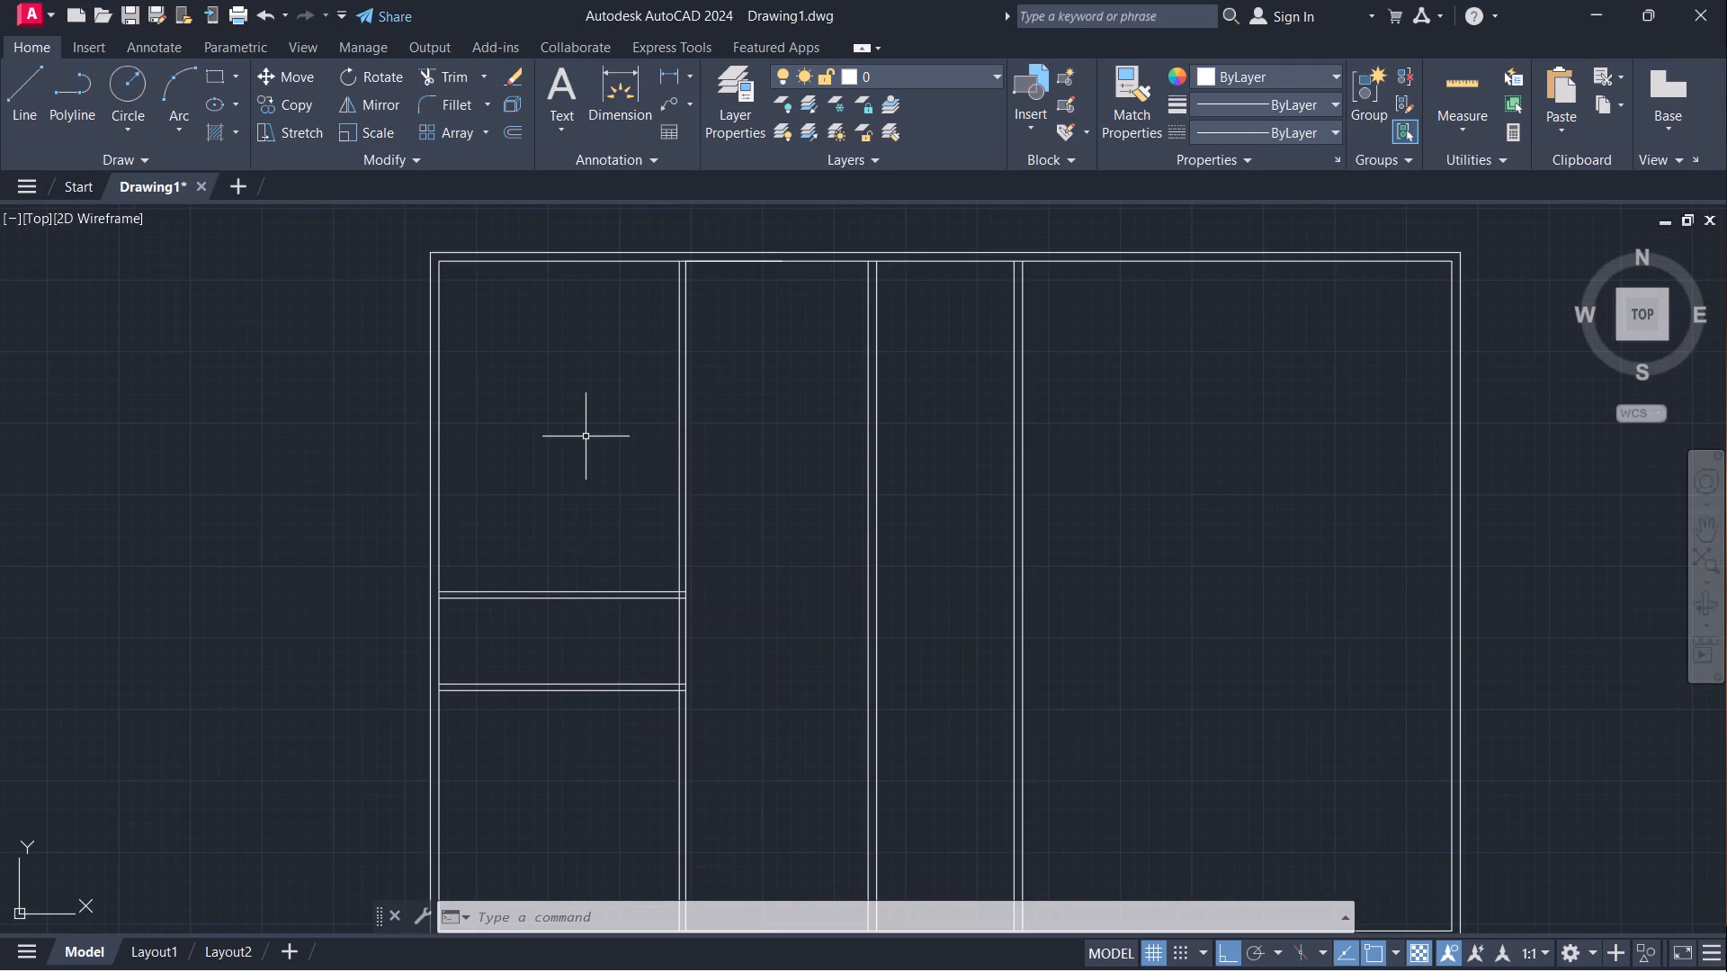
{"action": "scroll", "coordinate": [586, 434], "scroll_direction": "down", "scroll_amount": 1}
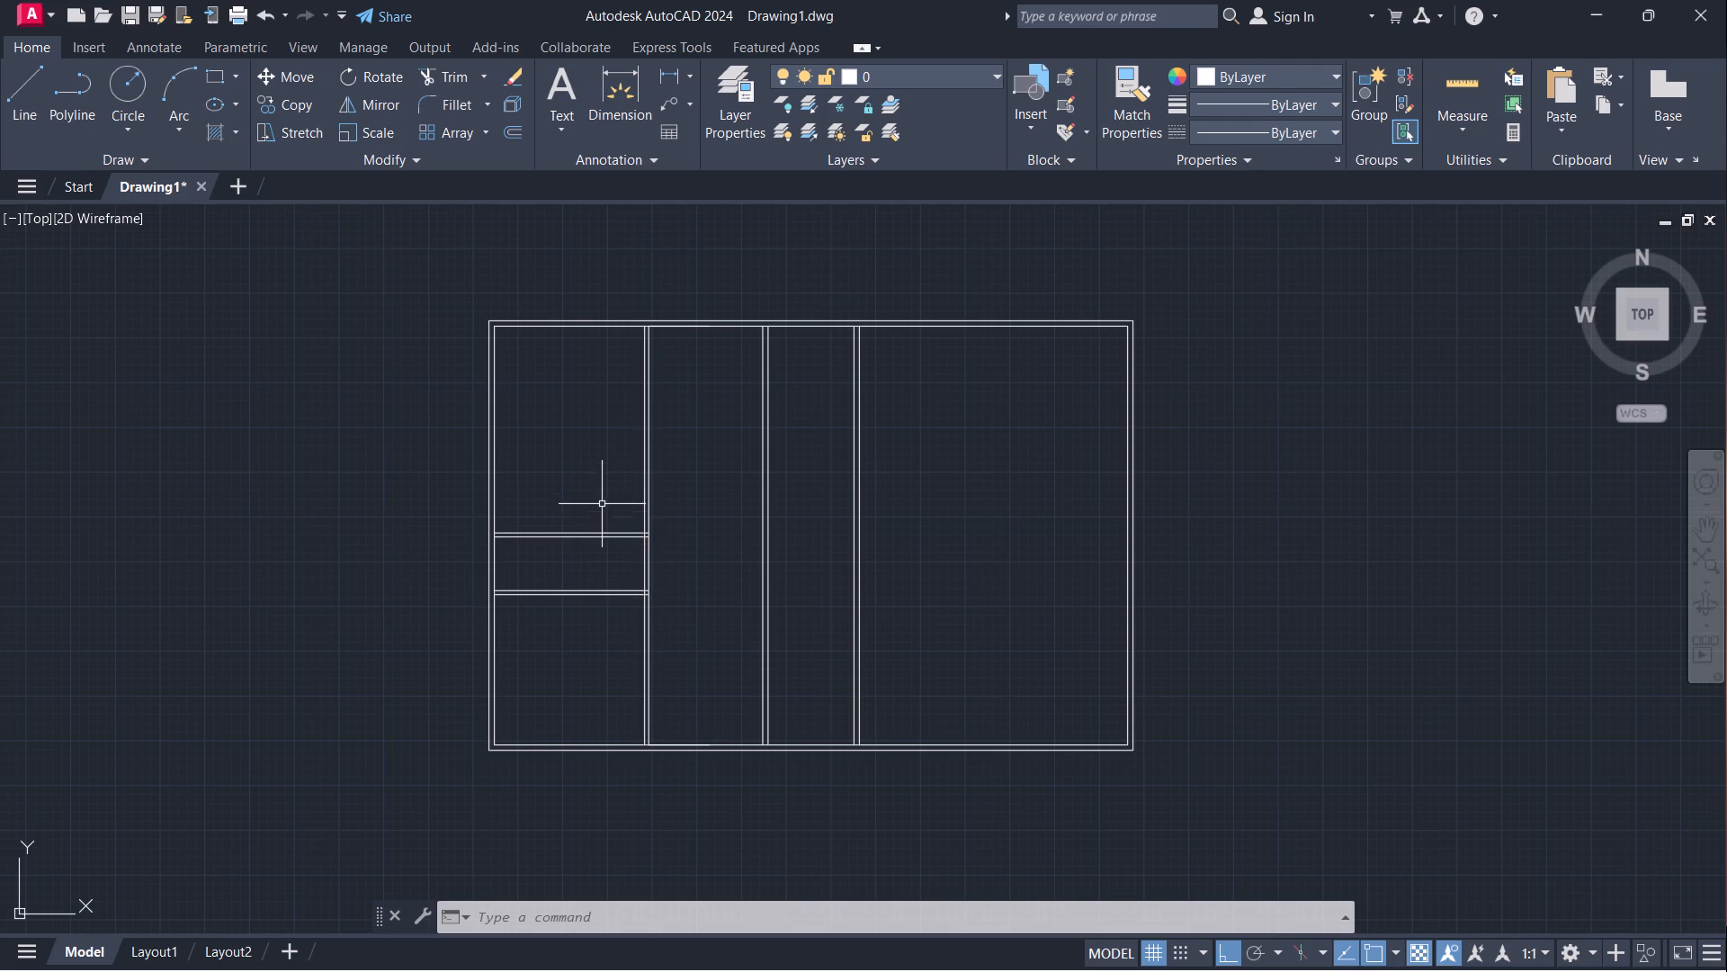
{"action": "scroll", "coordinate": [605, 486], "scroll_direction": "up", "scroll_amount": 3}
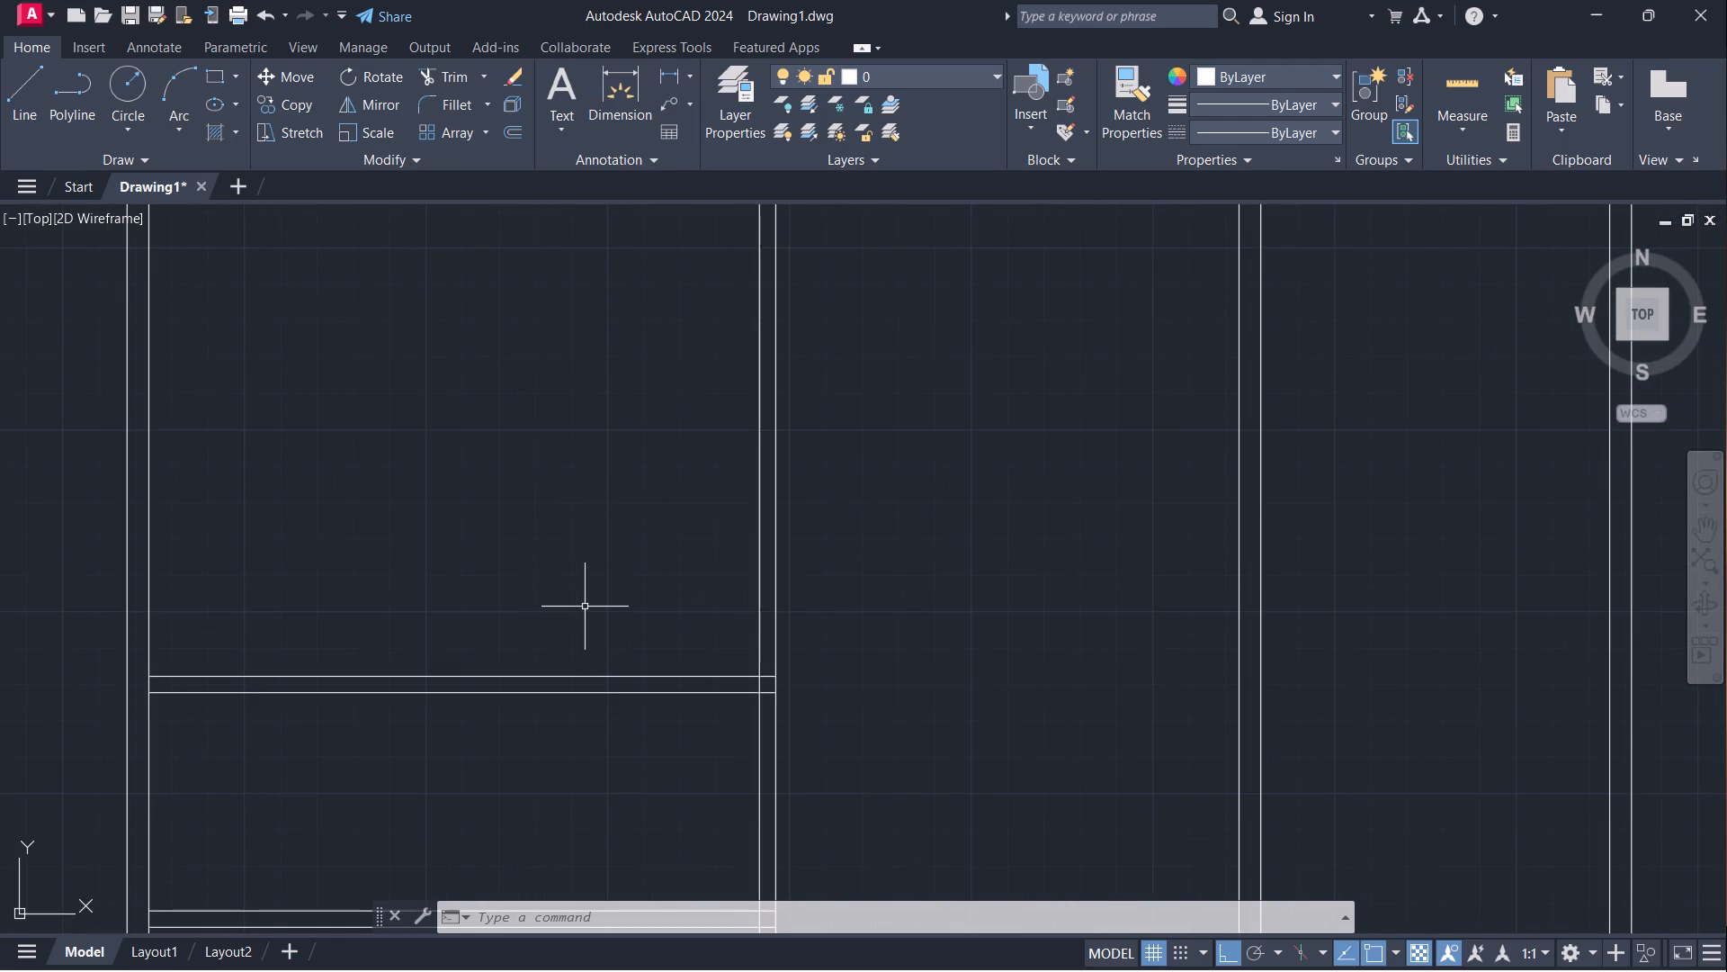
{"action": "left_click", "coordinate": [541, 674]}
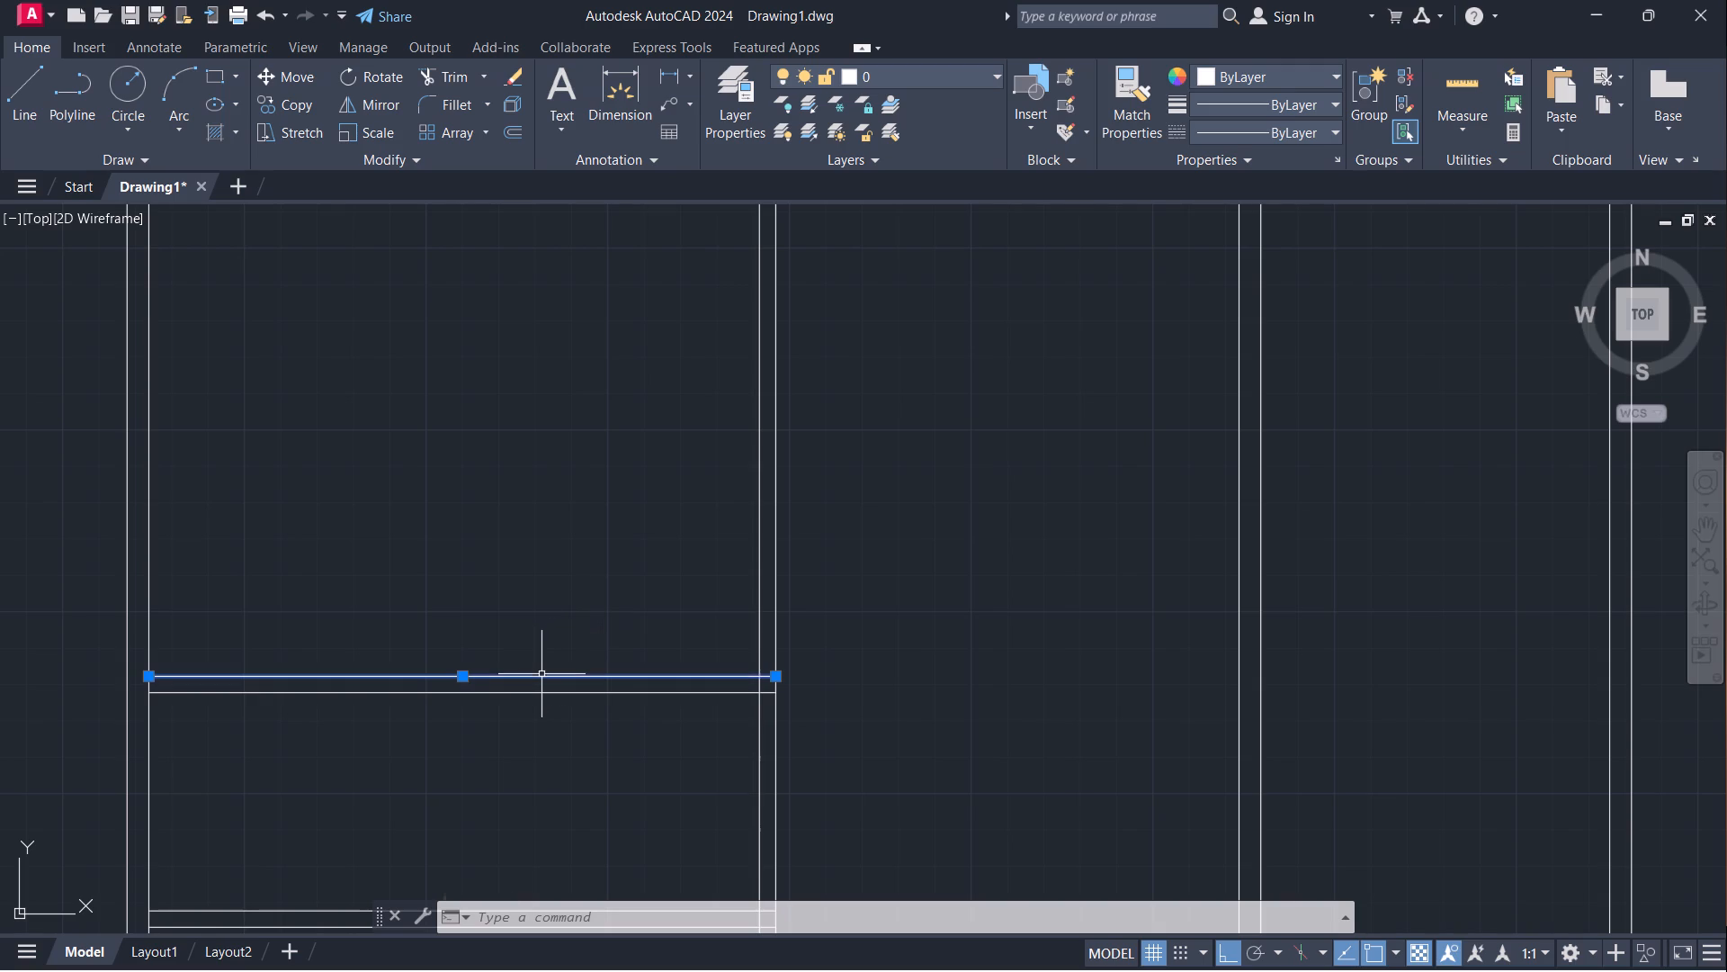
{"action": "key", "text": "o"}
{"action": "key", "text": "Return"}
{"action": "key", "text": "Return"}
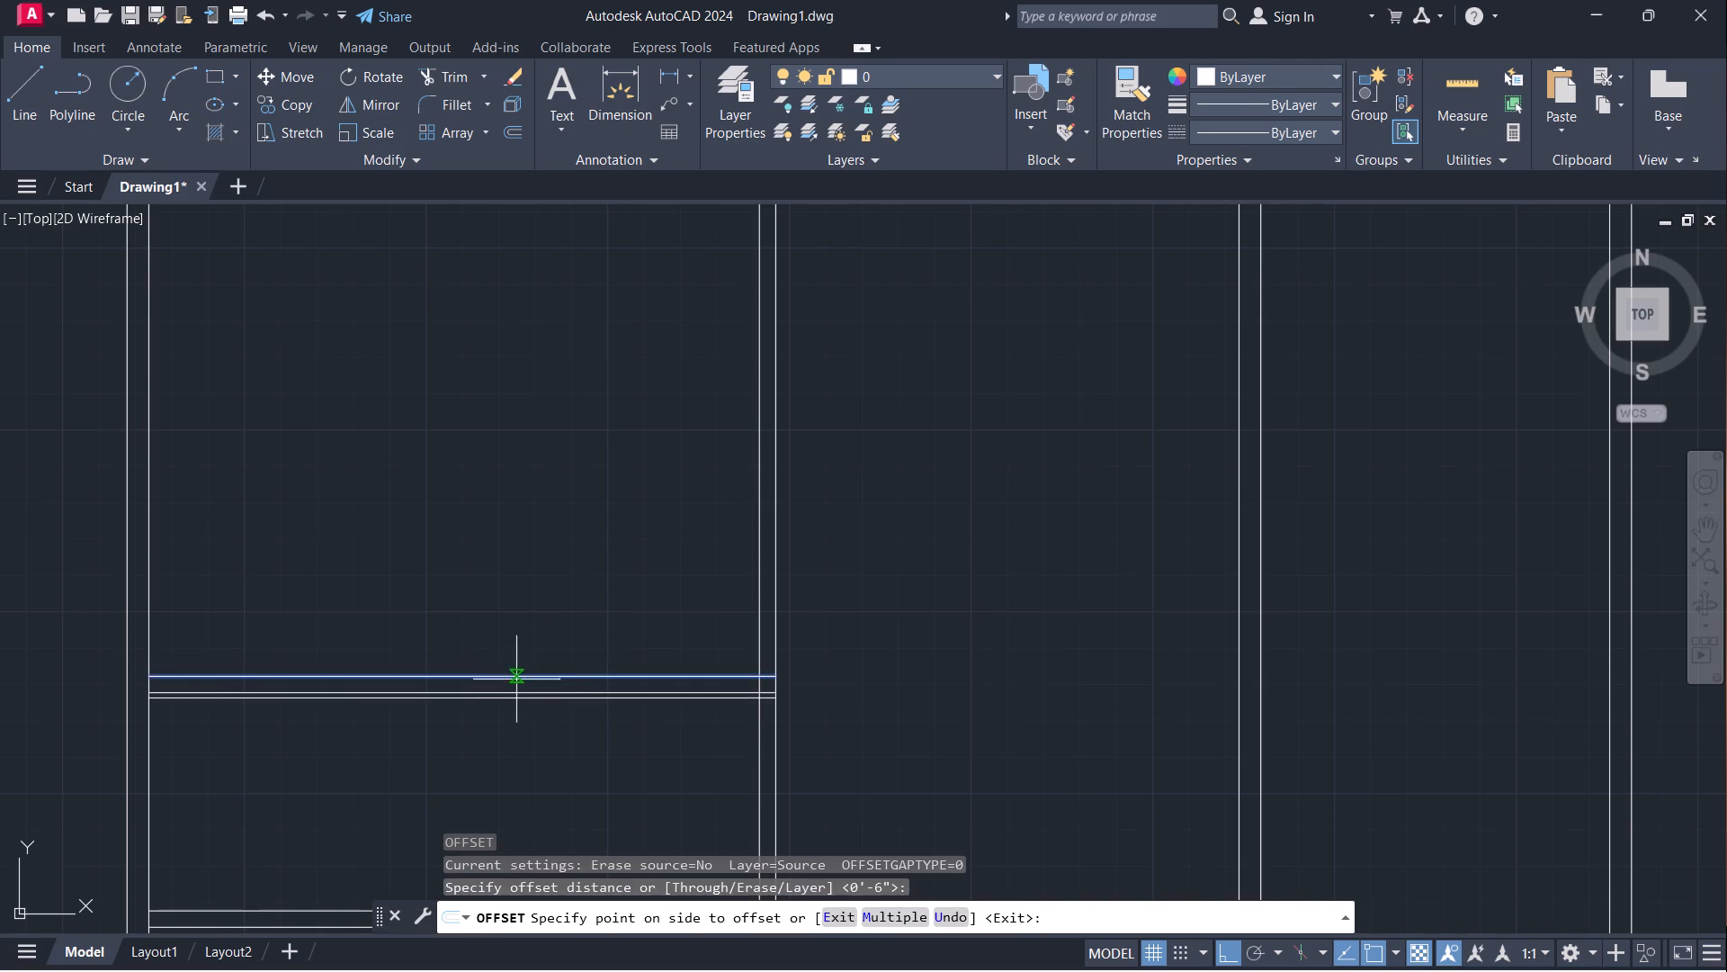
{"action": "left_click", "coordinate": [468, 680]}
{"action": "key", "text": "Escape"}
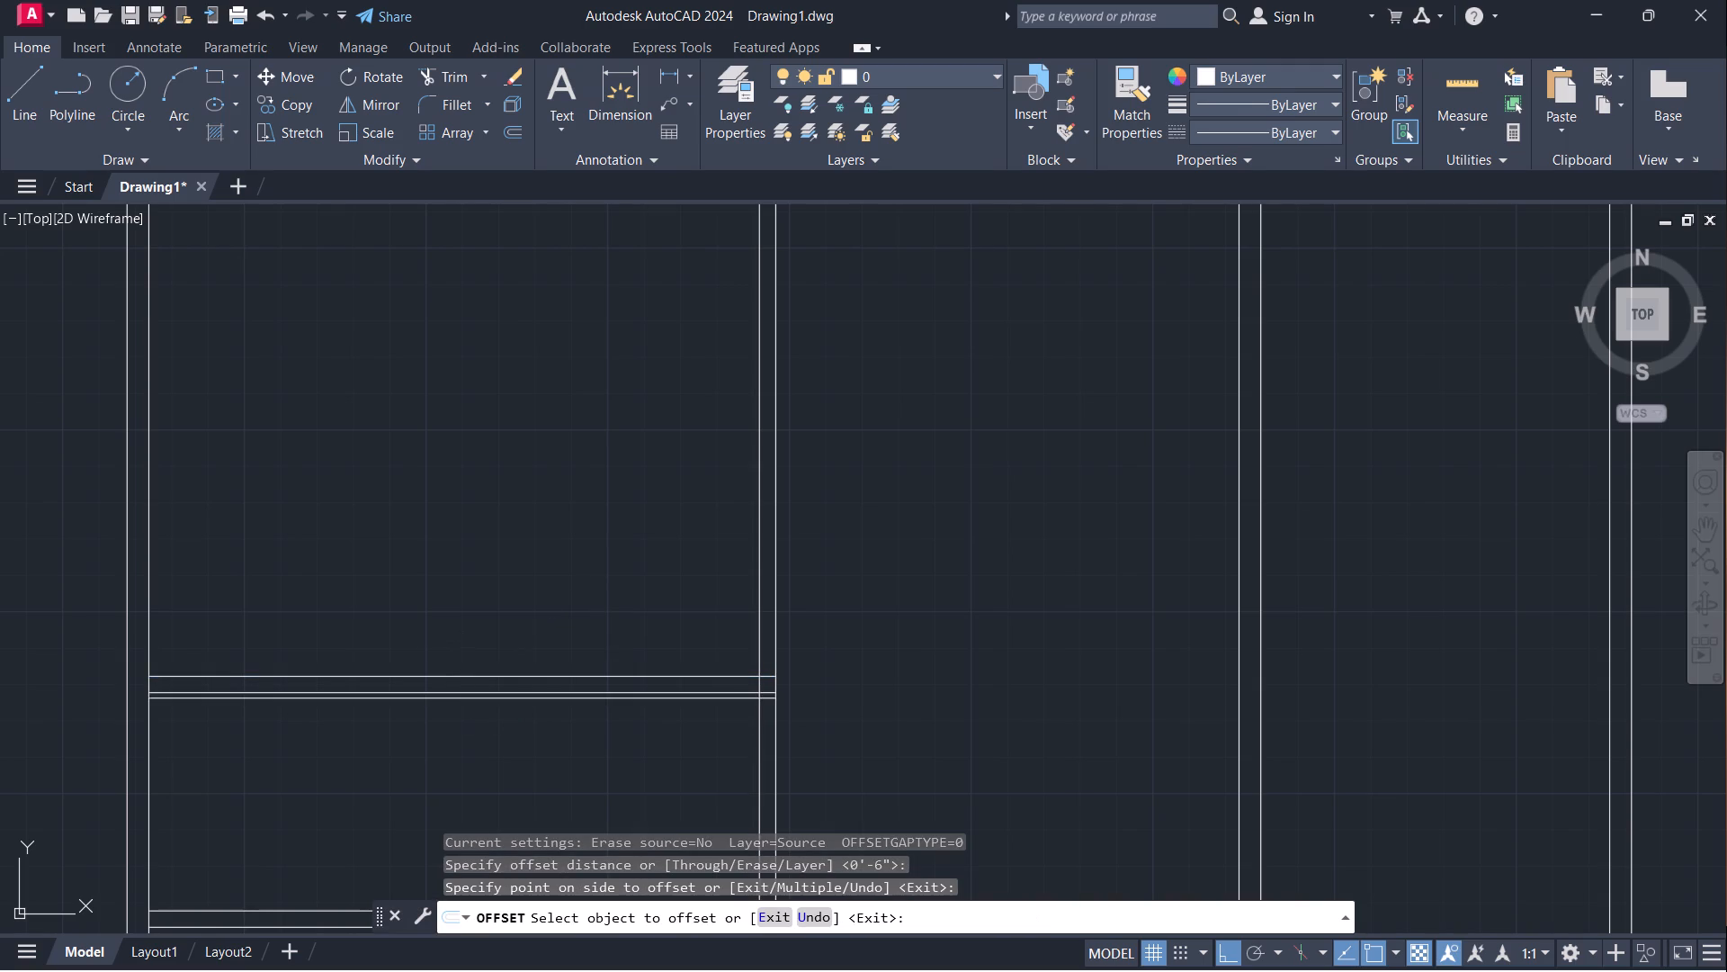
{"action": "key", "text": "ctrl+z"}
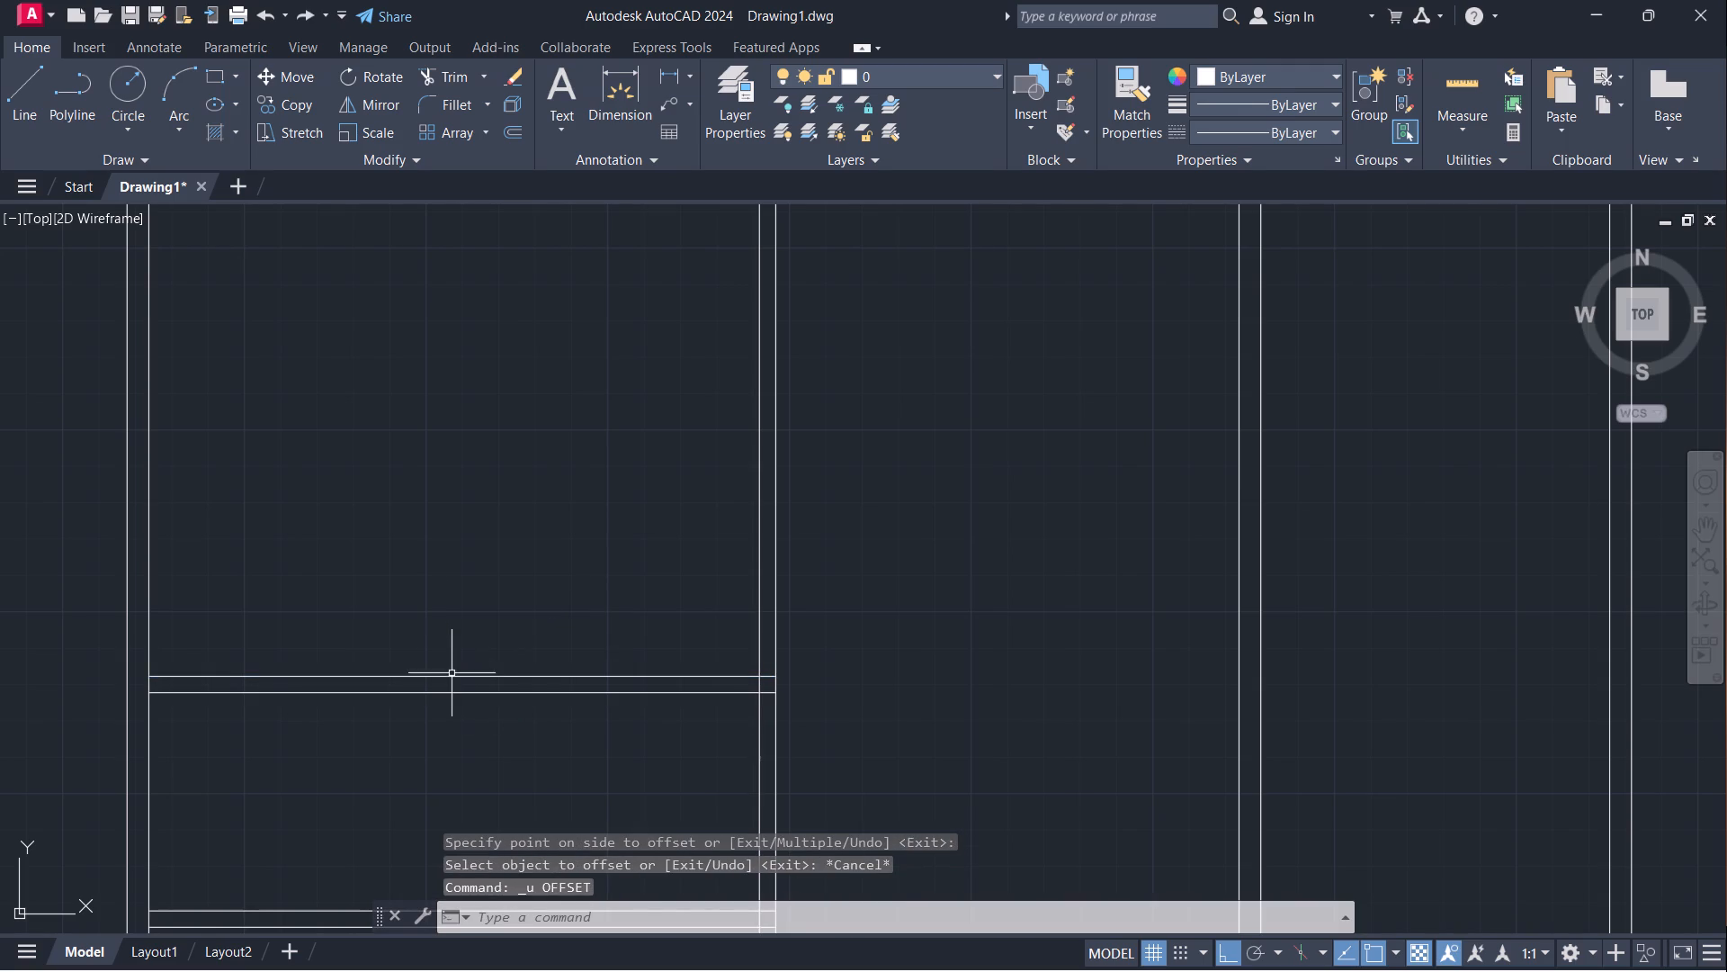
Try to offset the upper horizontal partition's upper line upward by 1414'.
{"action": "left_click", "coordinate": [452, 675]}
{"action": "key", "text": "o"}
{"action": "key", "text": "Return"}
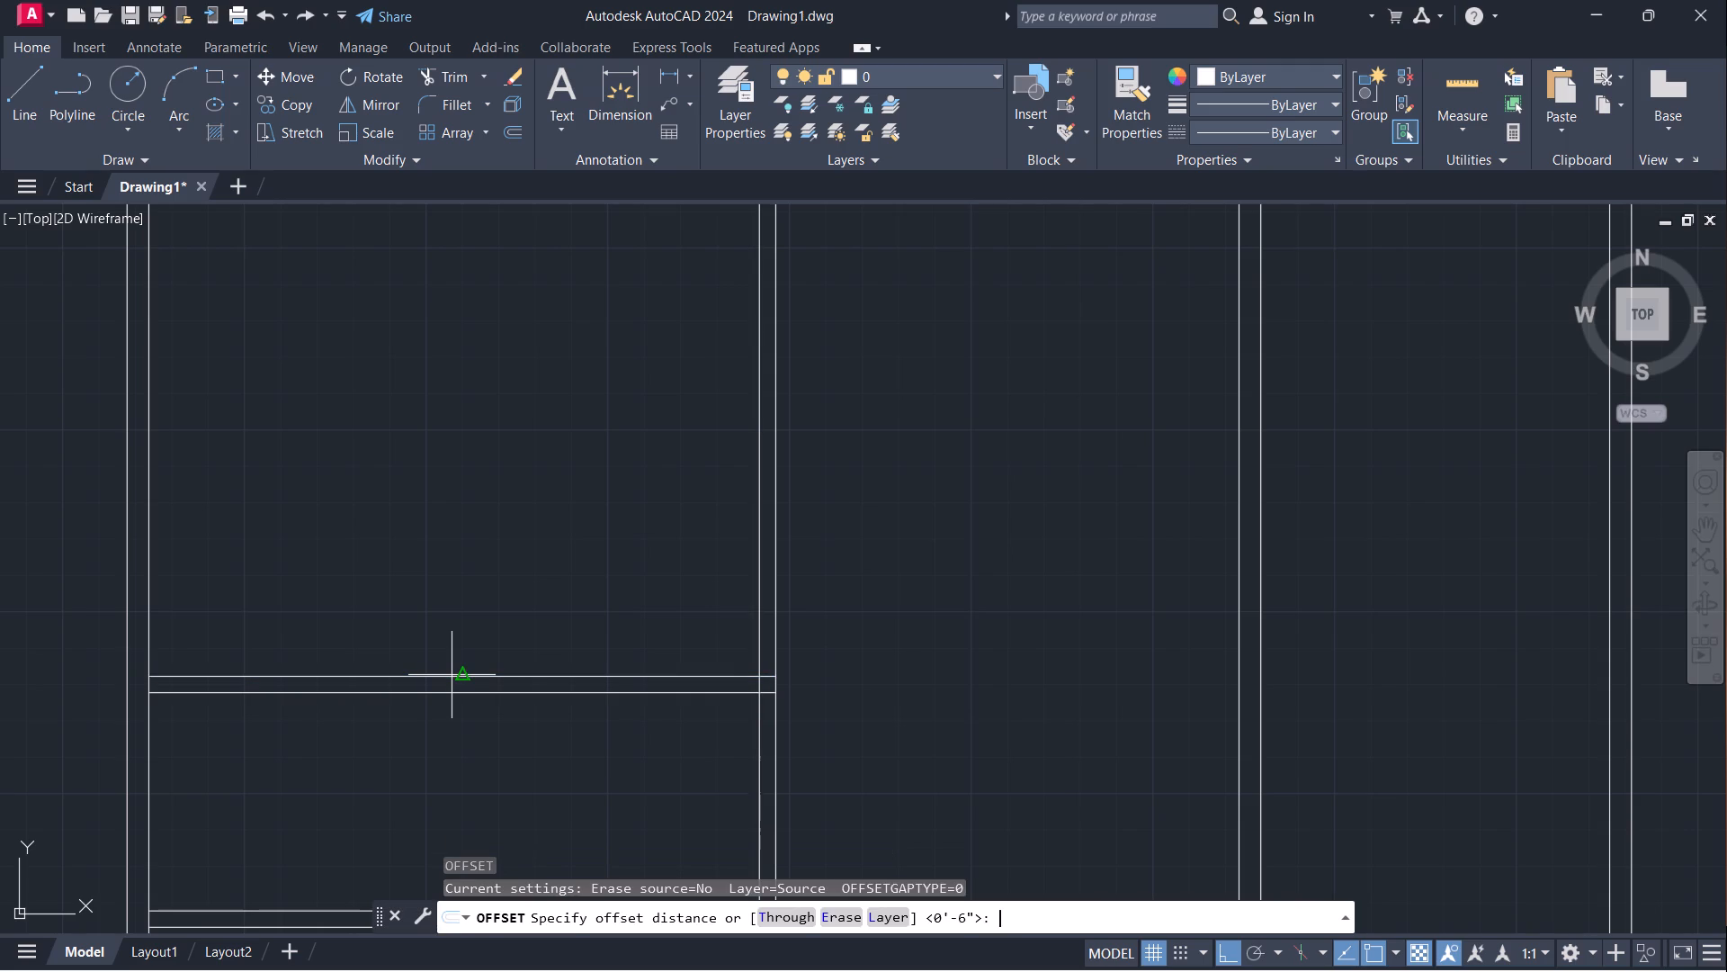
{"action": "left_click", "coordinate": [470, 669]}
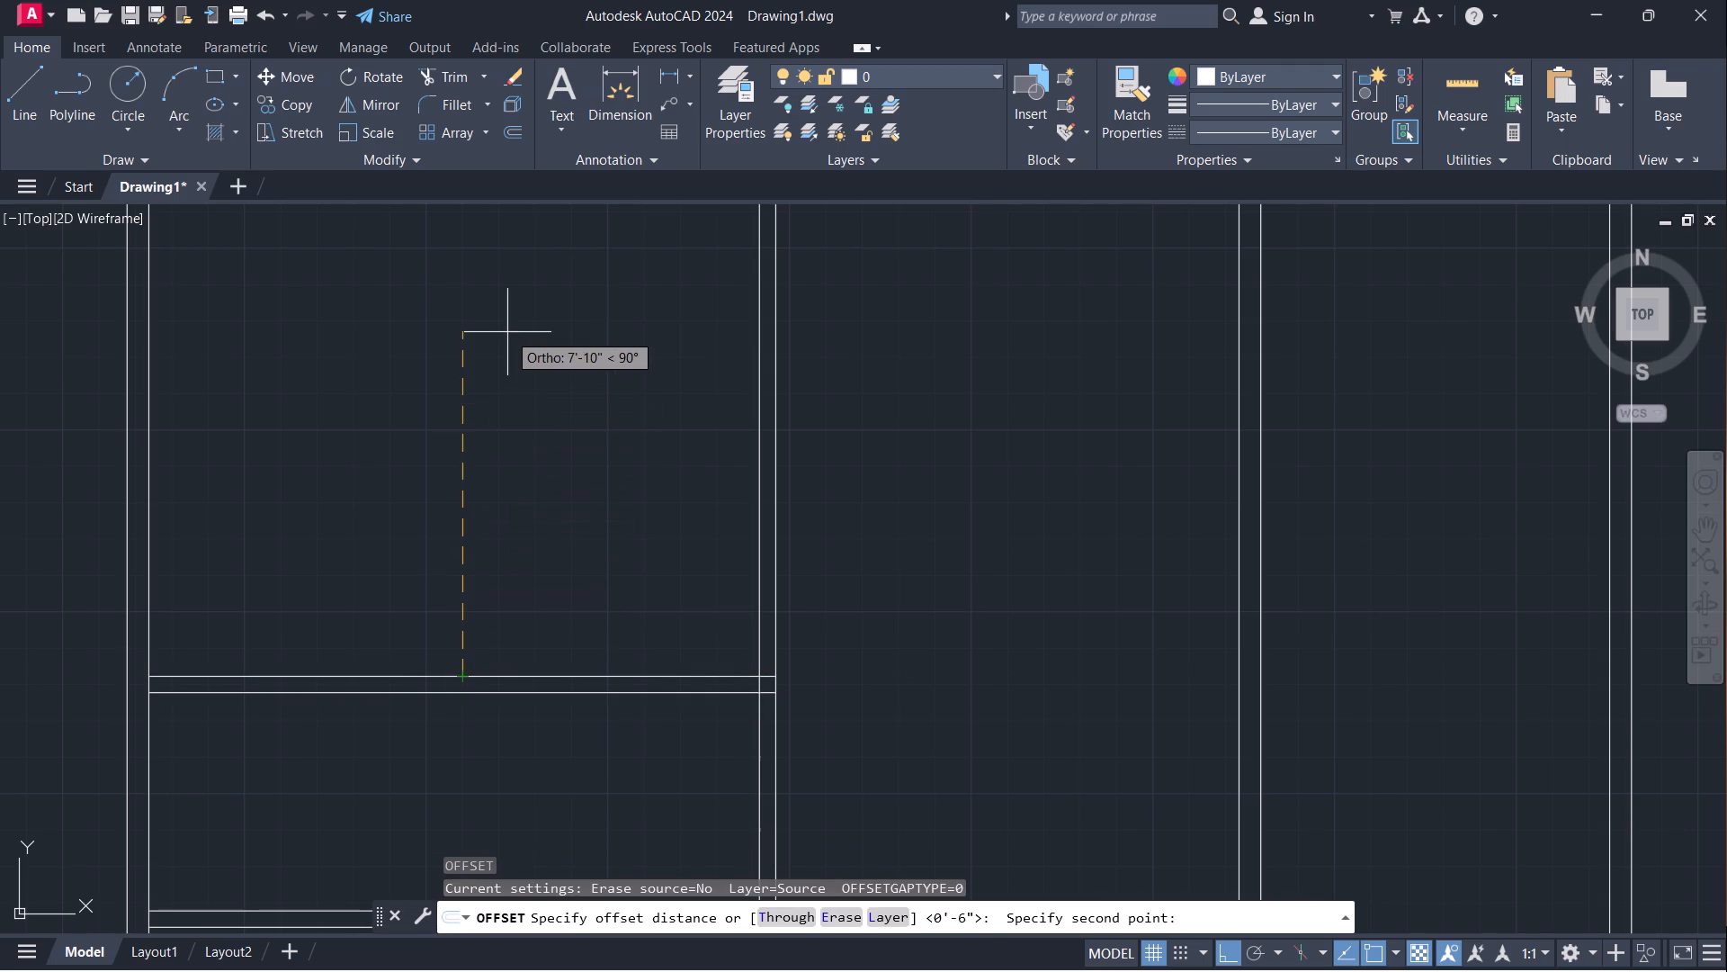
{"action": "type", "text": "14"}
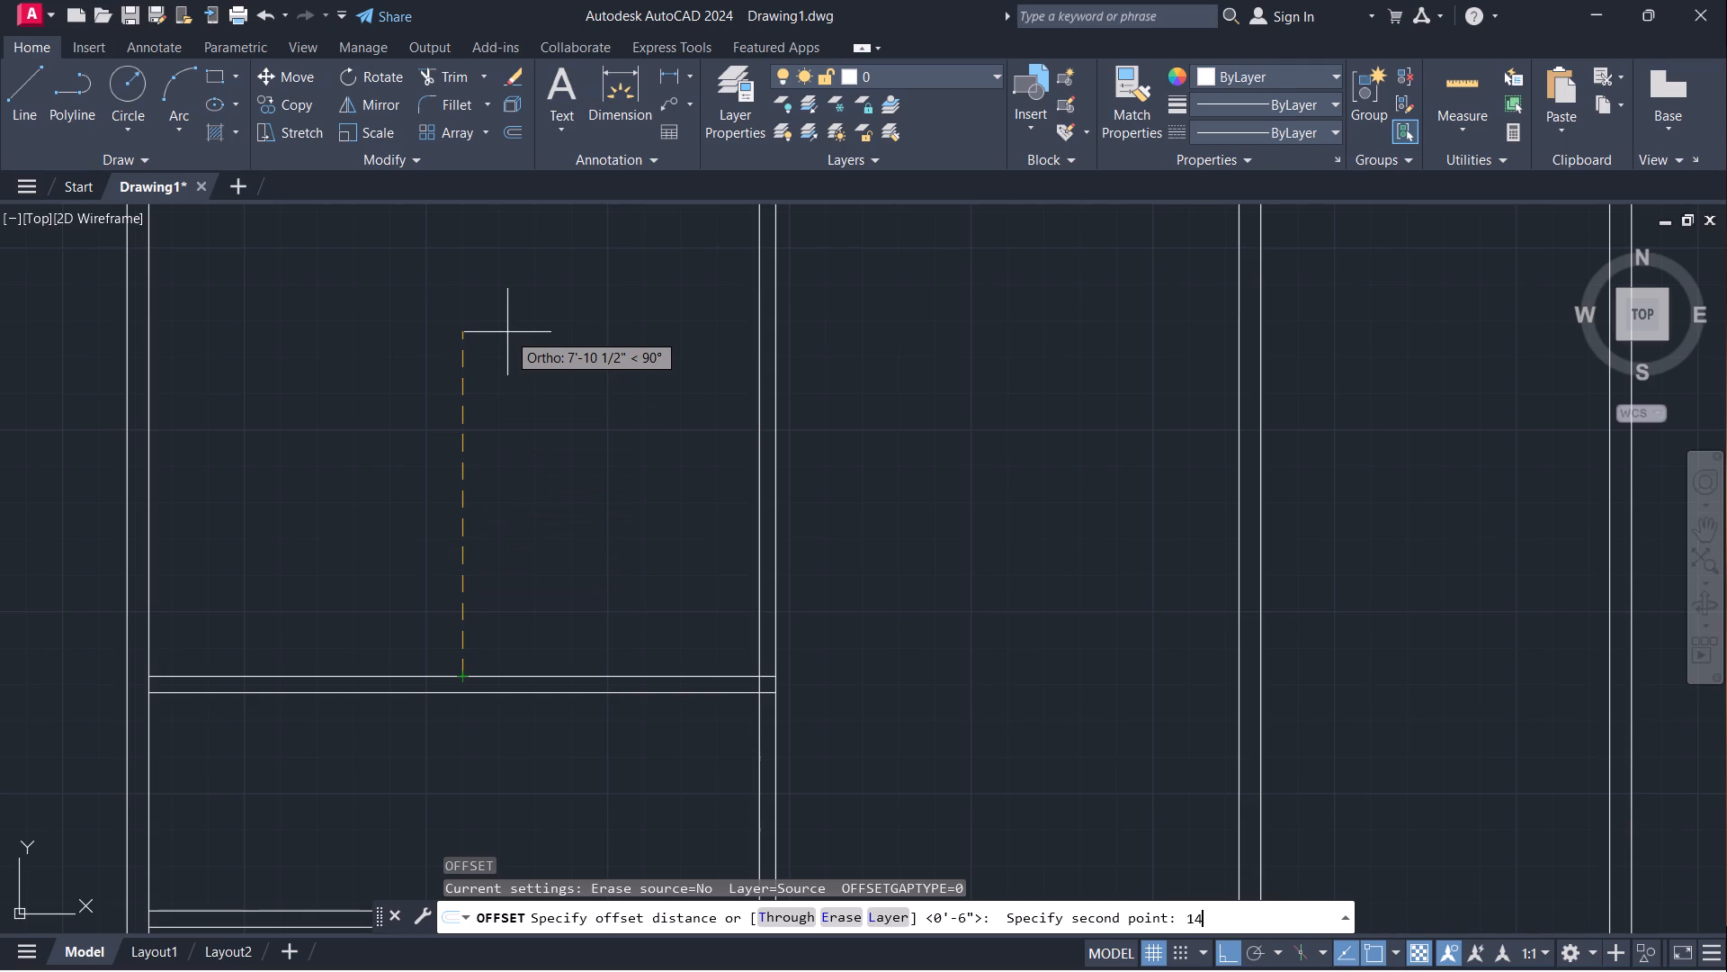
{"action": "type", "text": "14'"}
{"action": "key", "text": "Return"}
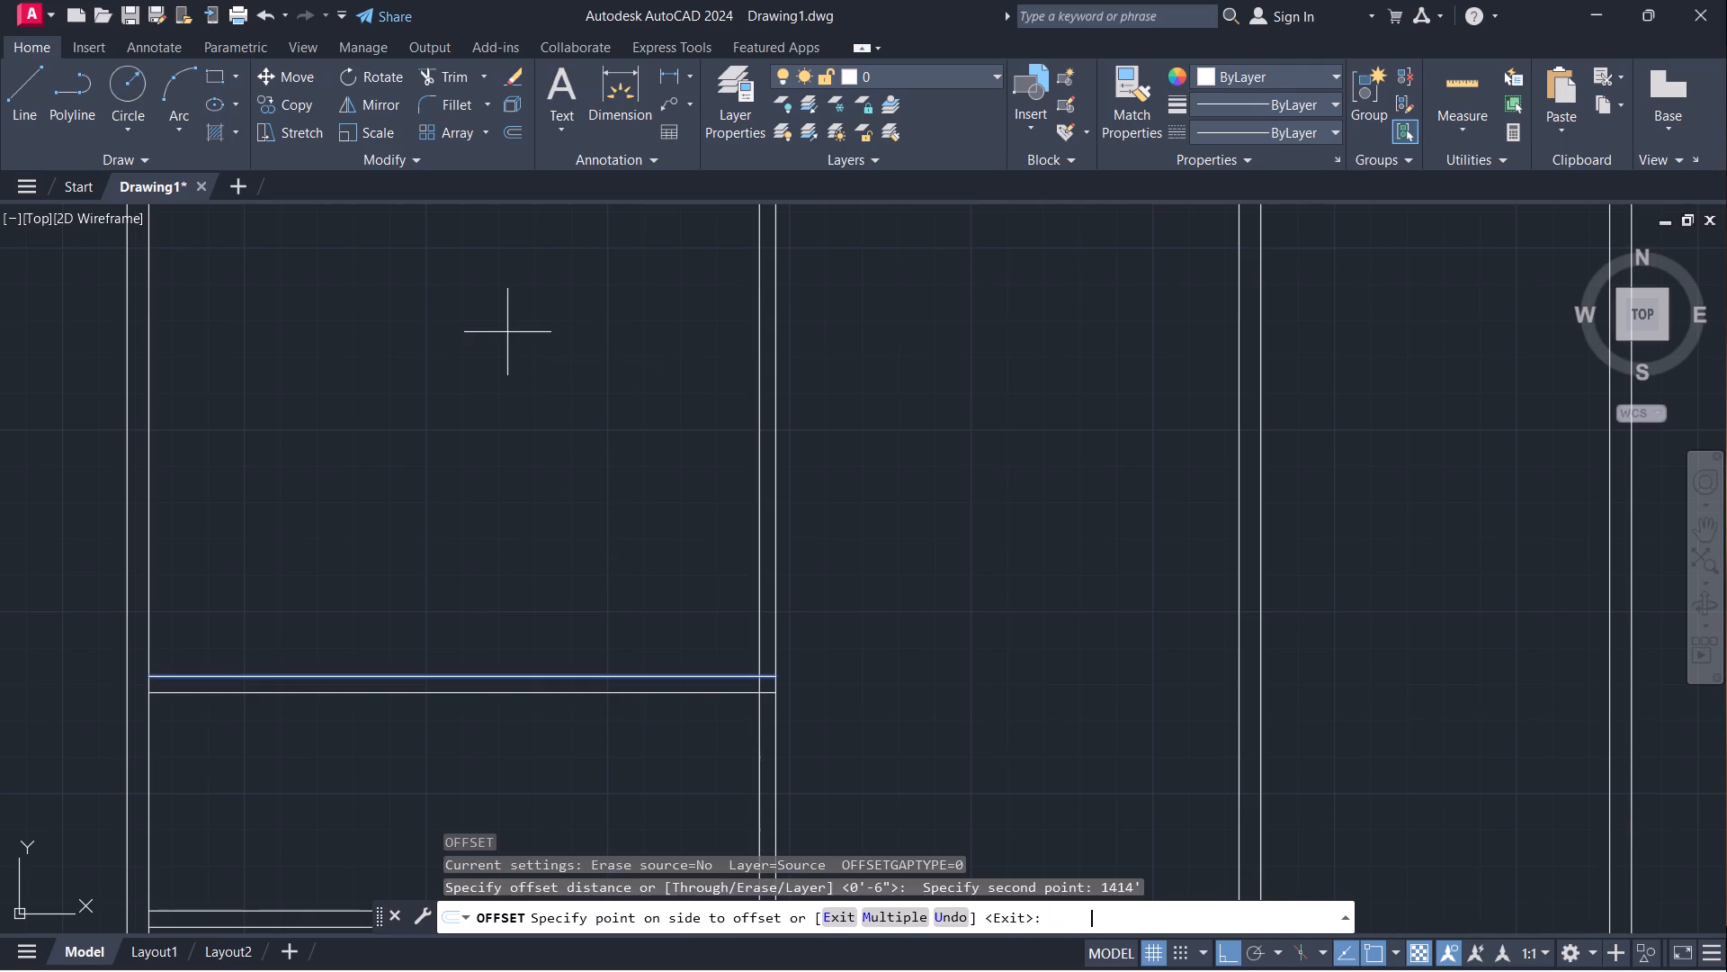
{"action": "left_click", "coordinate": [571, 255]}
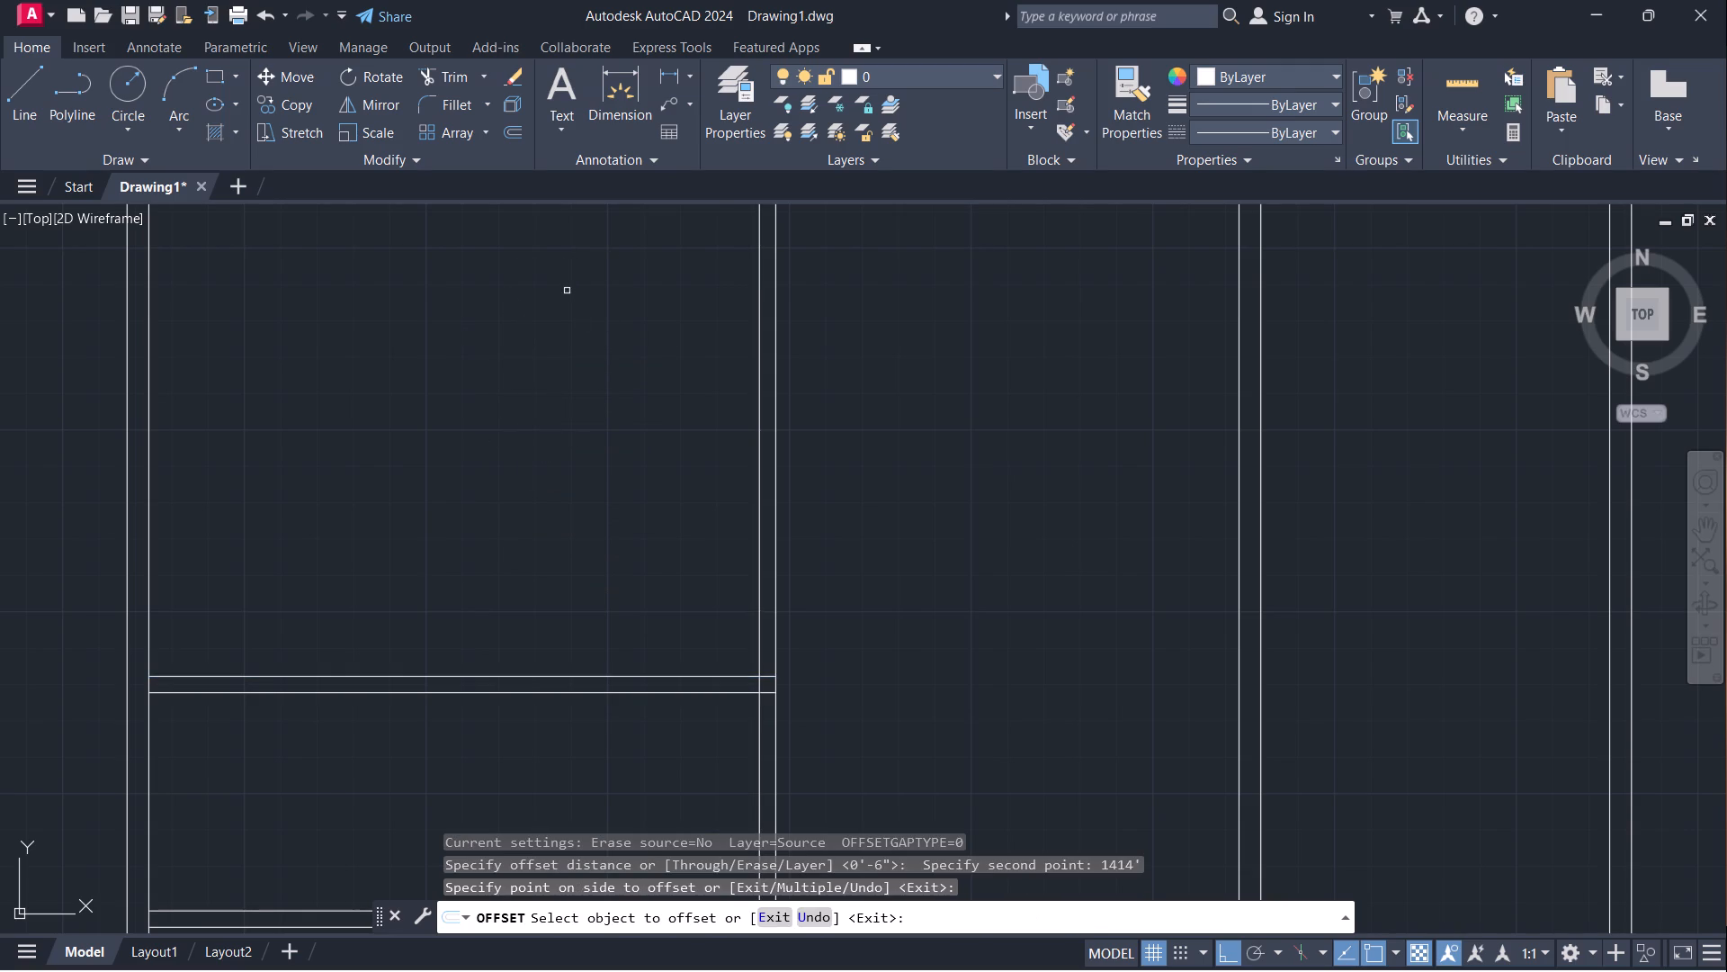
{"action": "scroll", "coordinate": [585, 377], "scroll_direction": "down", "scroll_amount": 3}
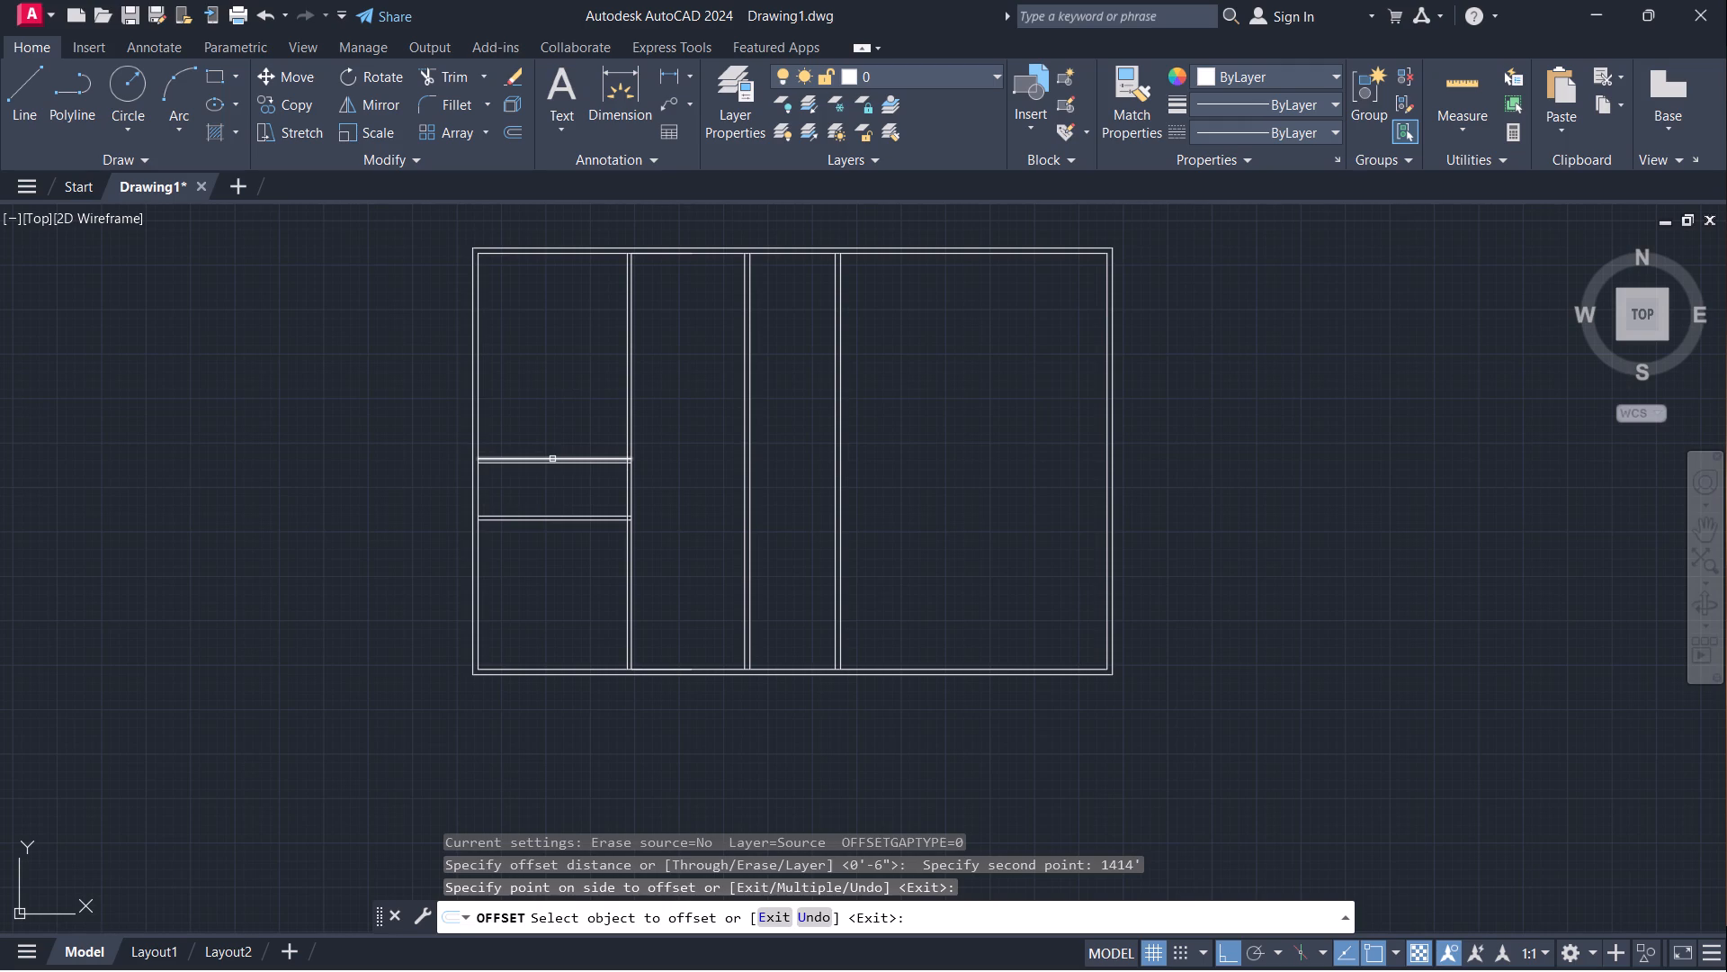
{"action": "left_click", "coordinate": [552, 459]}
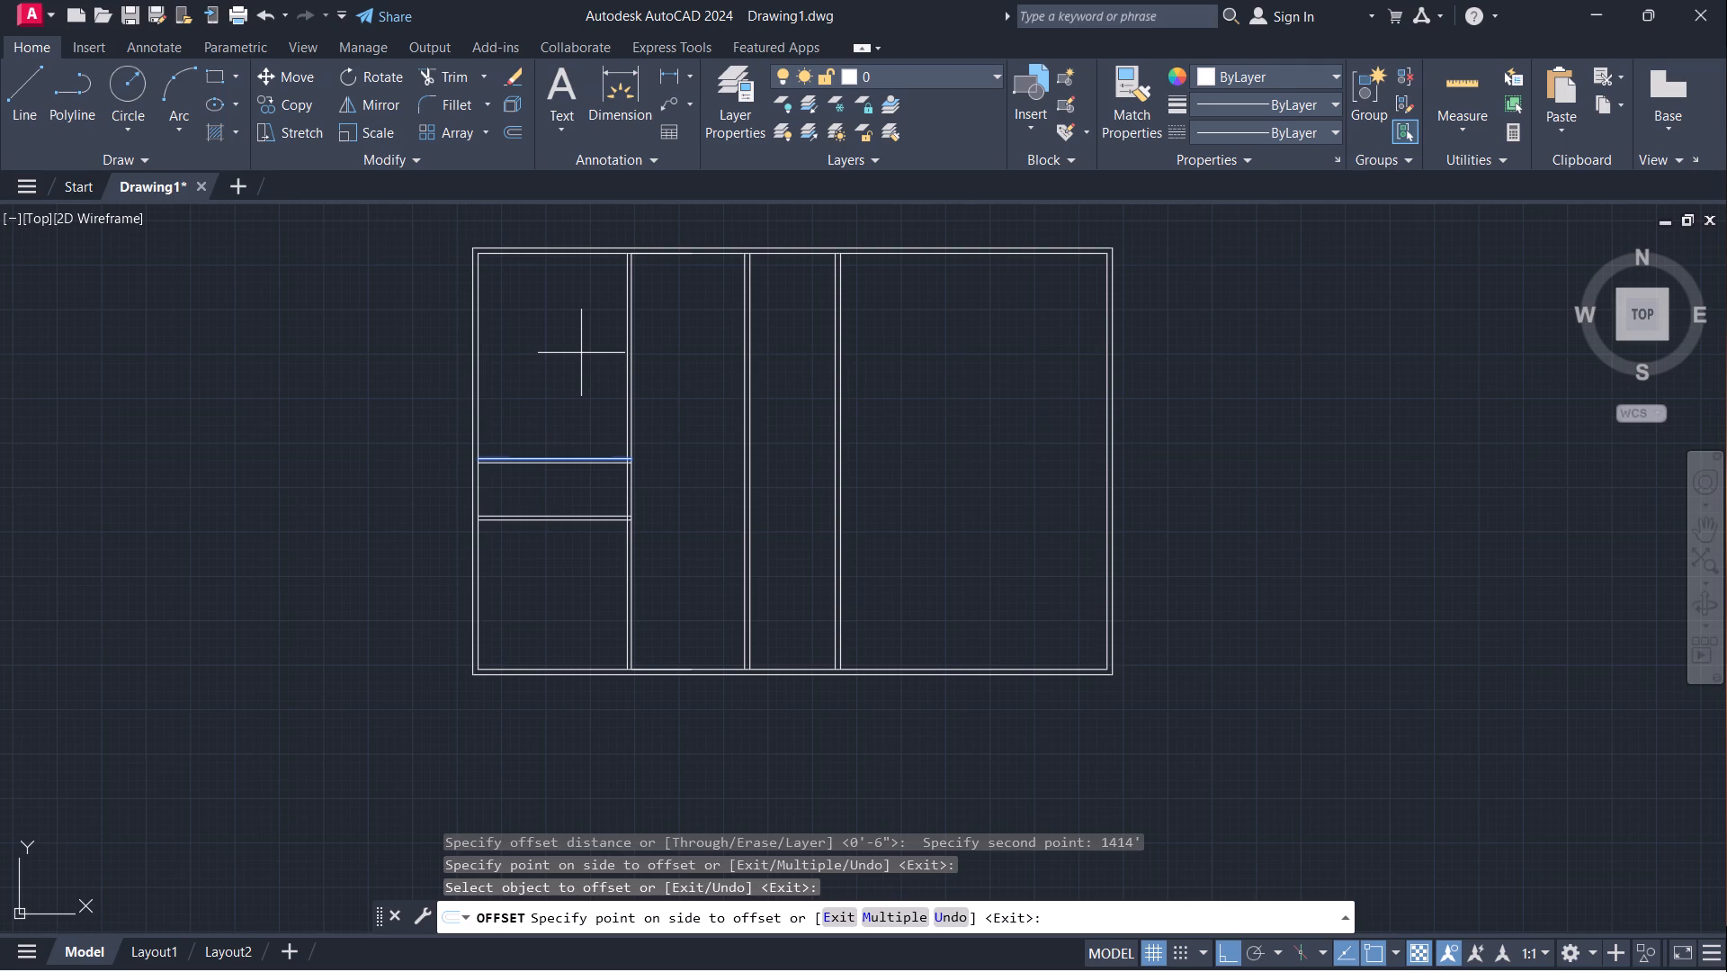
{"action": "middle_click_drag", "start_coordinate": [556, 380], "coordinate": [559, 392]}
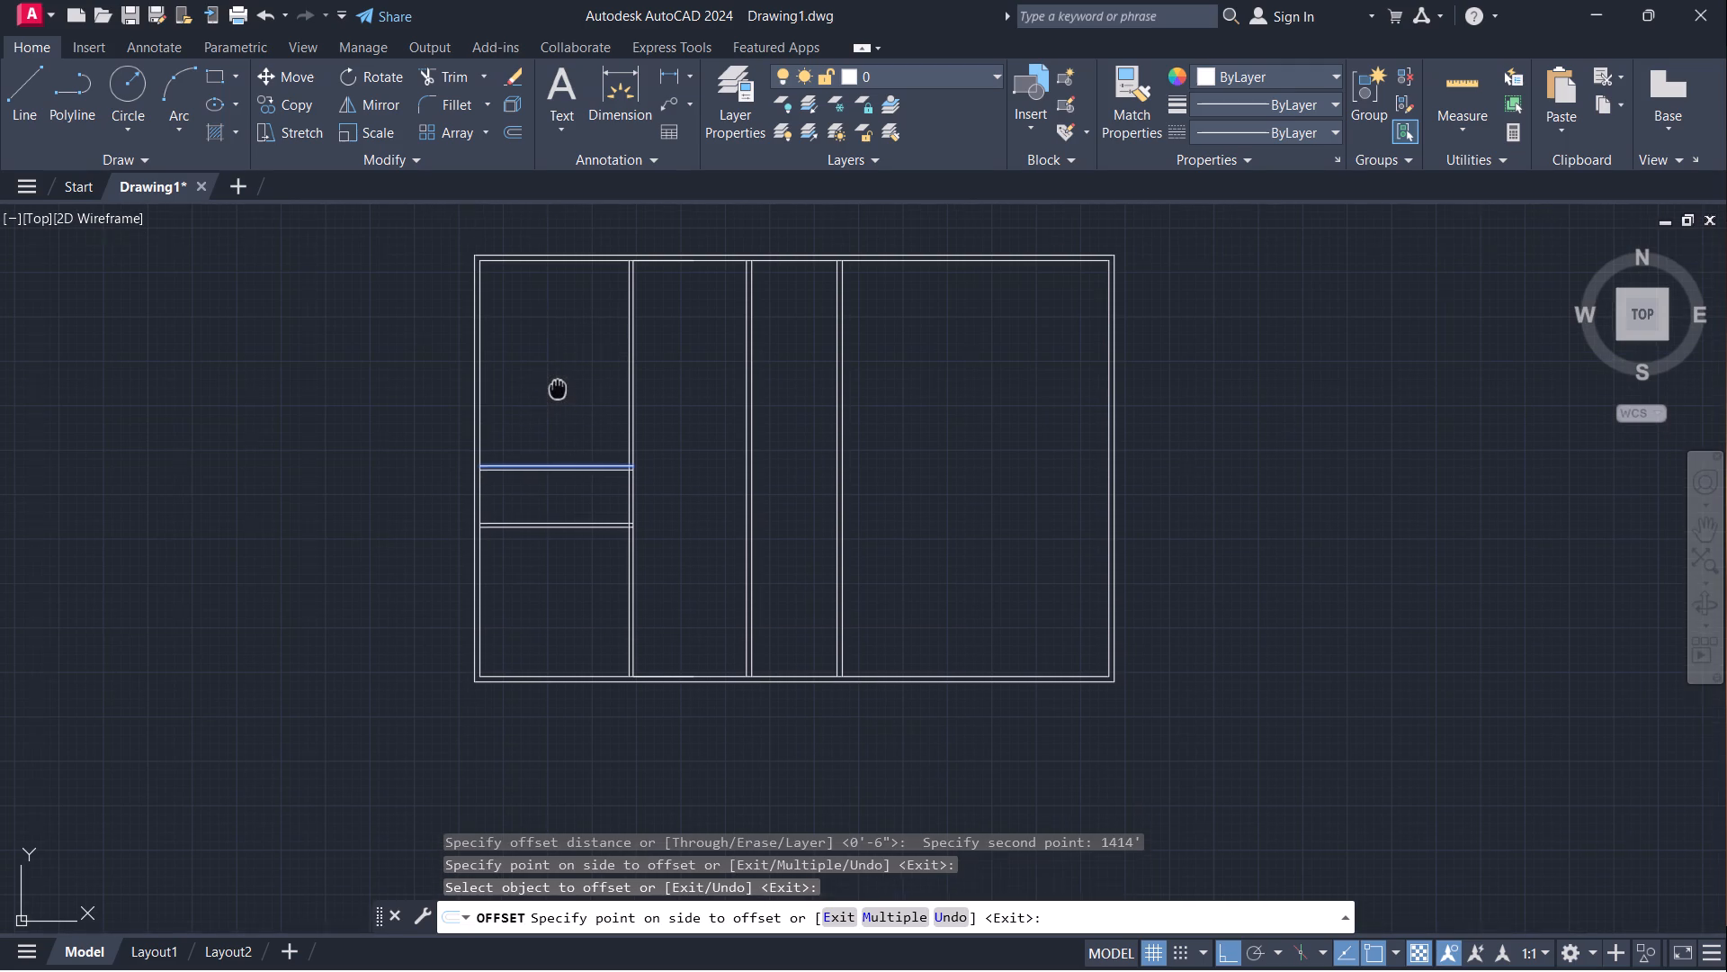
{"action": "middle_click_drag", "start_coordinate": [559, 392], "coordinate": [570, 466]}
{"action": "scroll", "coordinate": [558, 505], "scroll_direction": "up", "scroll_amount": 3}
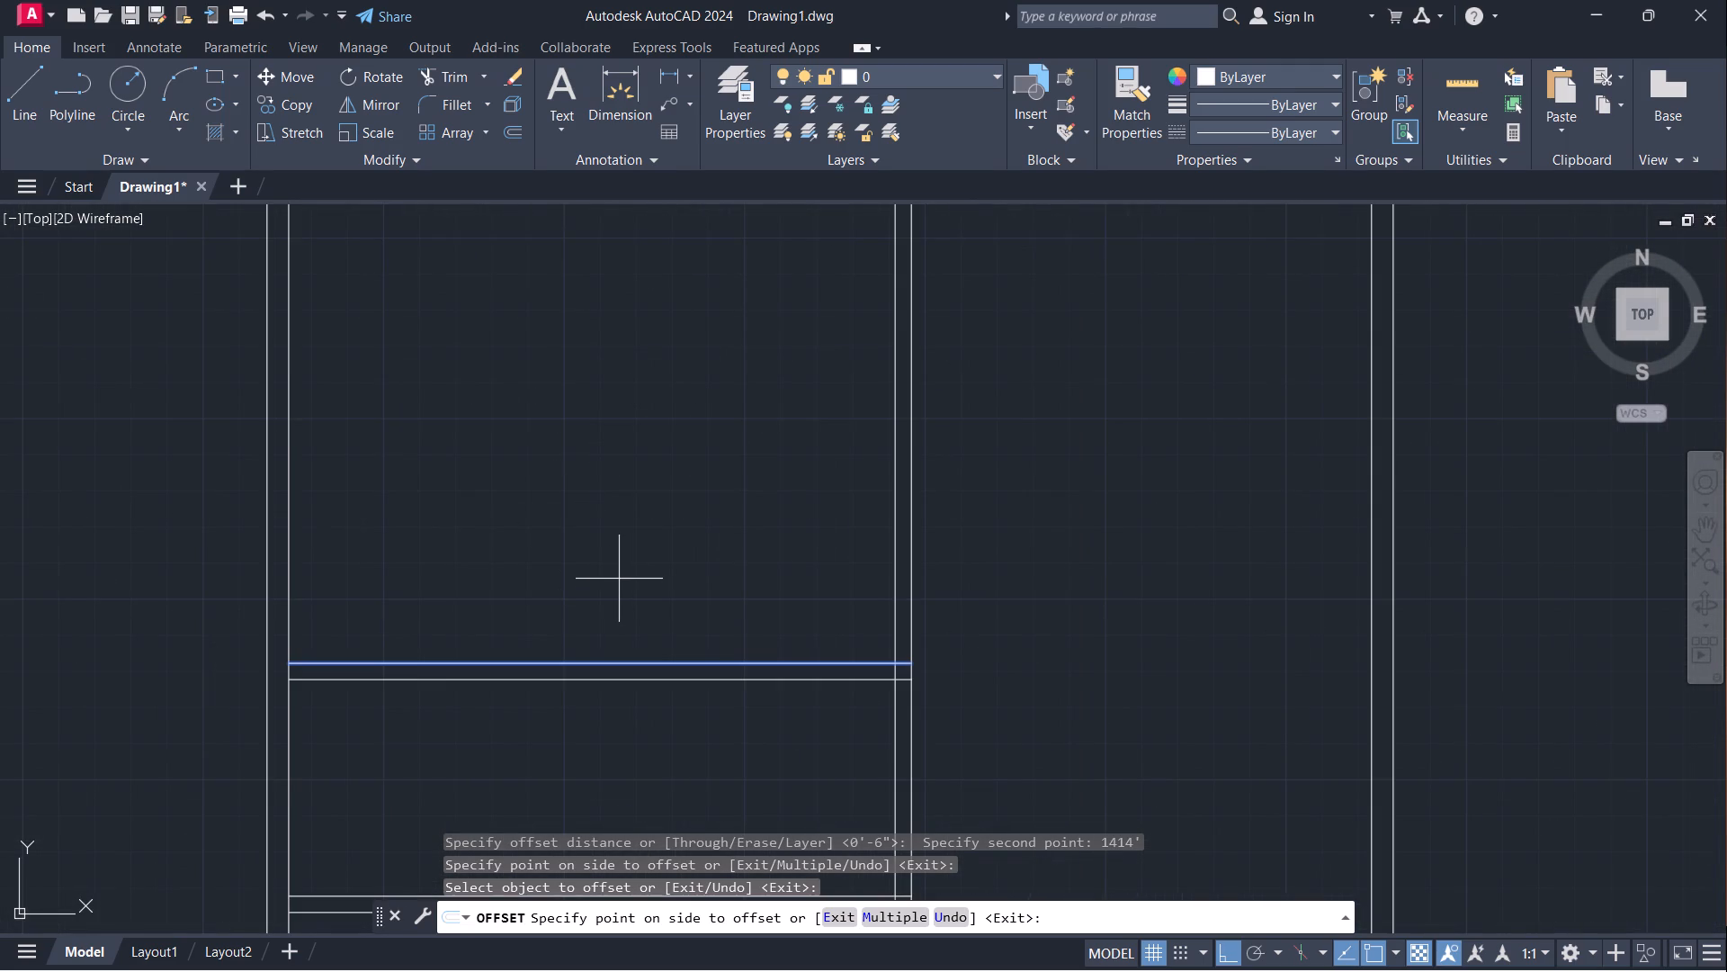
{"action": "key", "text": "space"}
Offset the upper horizontal partition's upper line 14' upward inside the leftmost bay.
{"action": "left_click", "coordinate": [591, 662]}
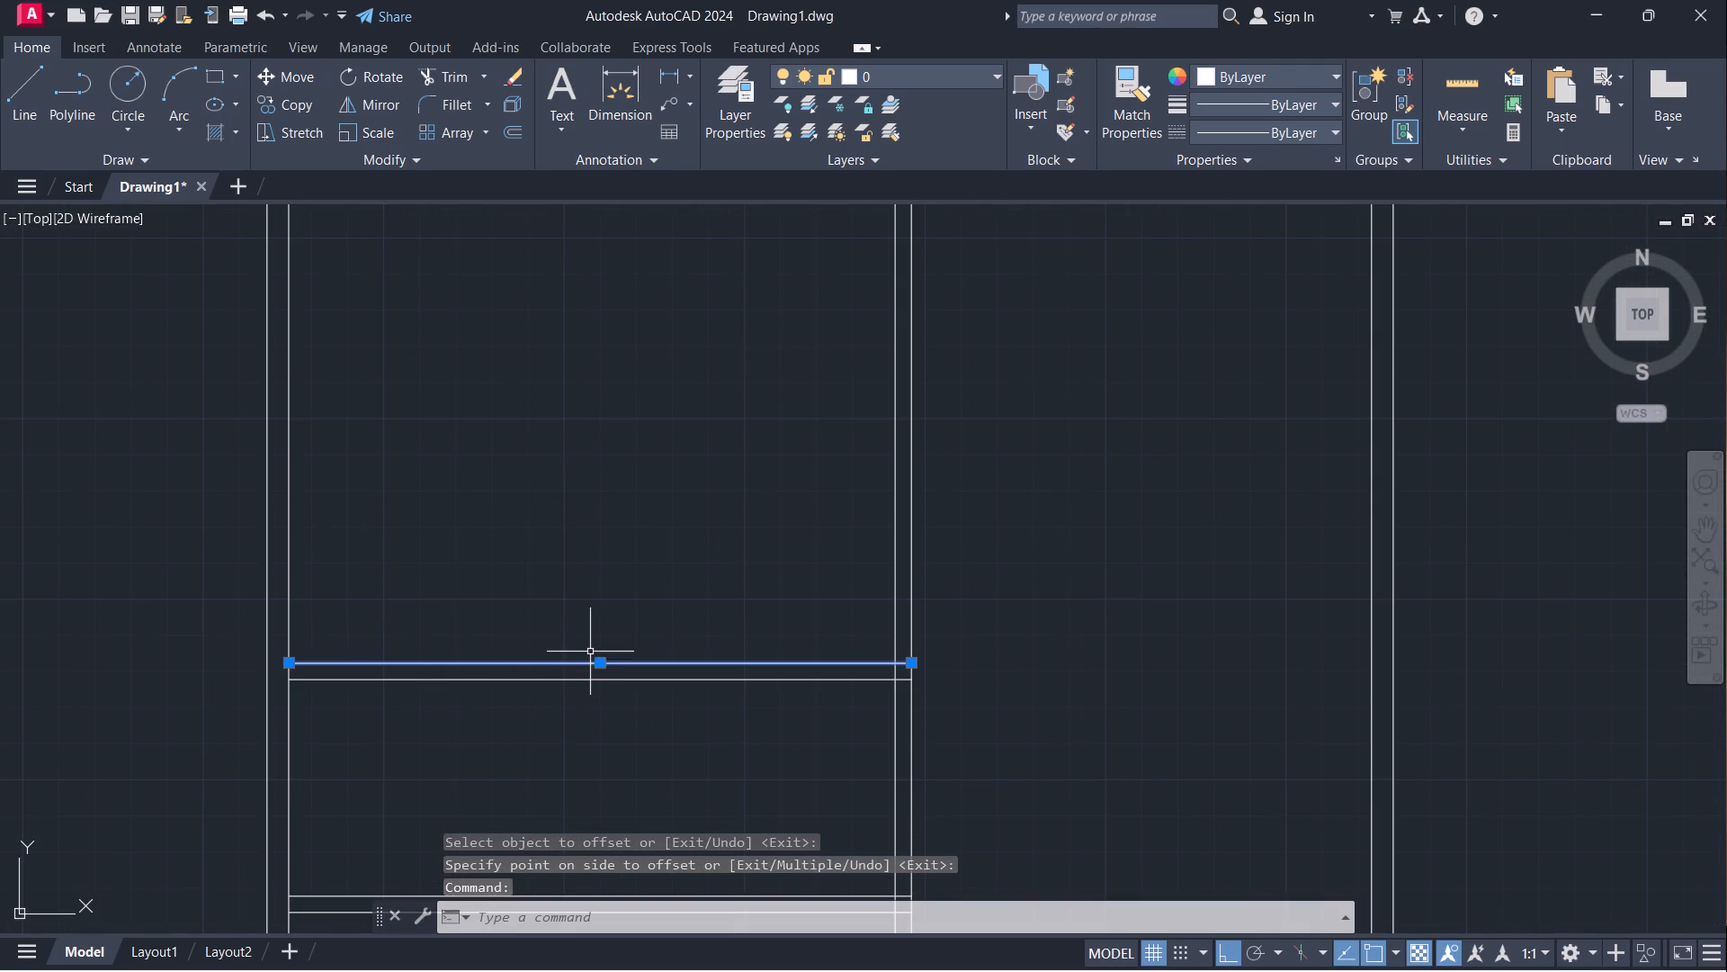
{"action": "key", "text": "o"}
{"action": "key", "text": "Return"}
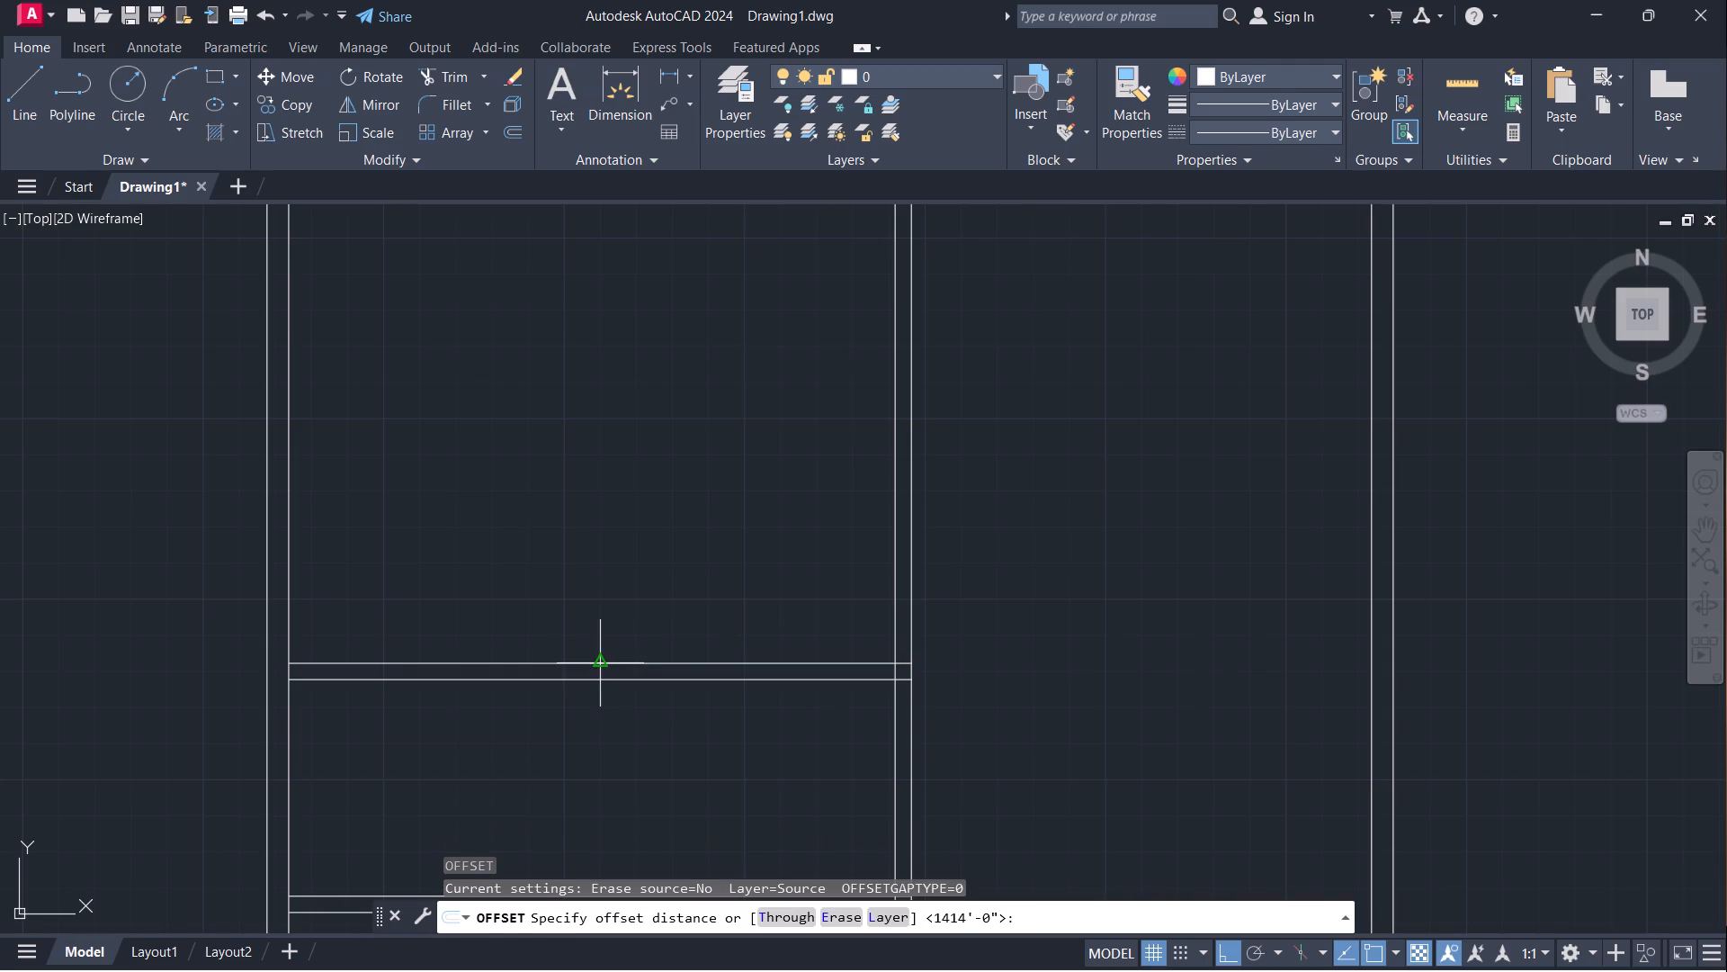
{"action": "left_click_drag", "start_coordinate": [600, 664], "coordinate": [601, 651]}
{"action": "type", "text": "14'"}
{"action": "key", "text": "Return"}
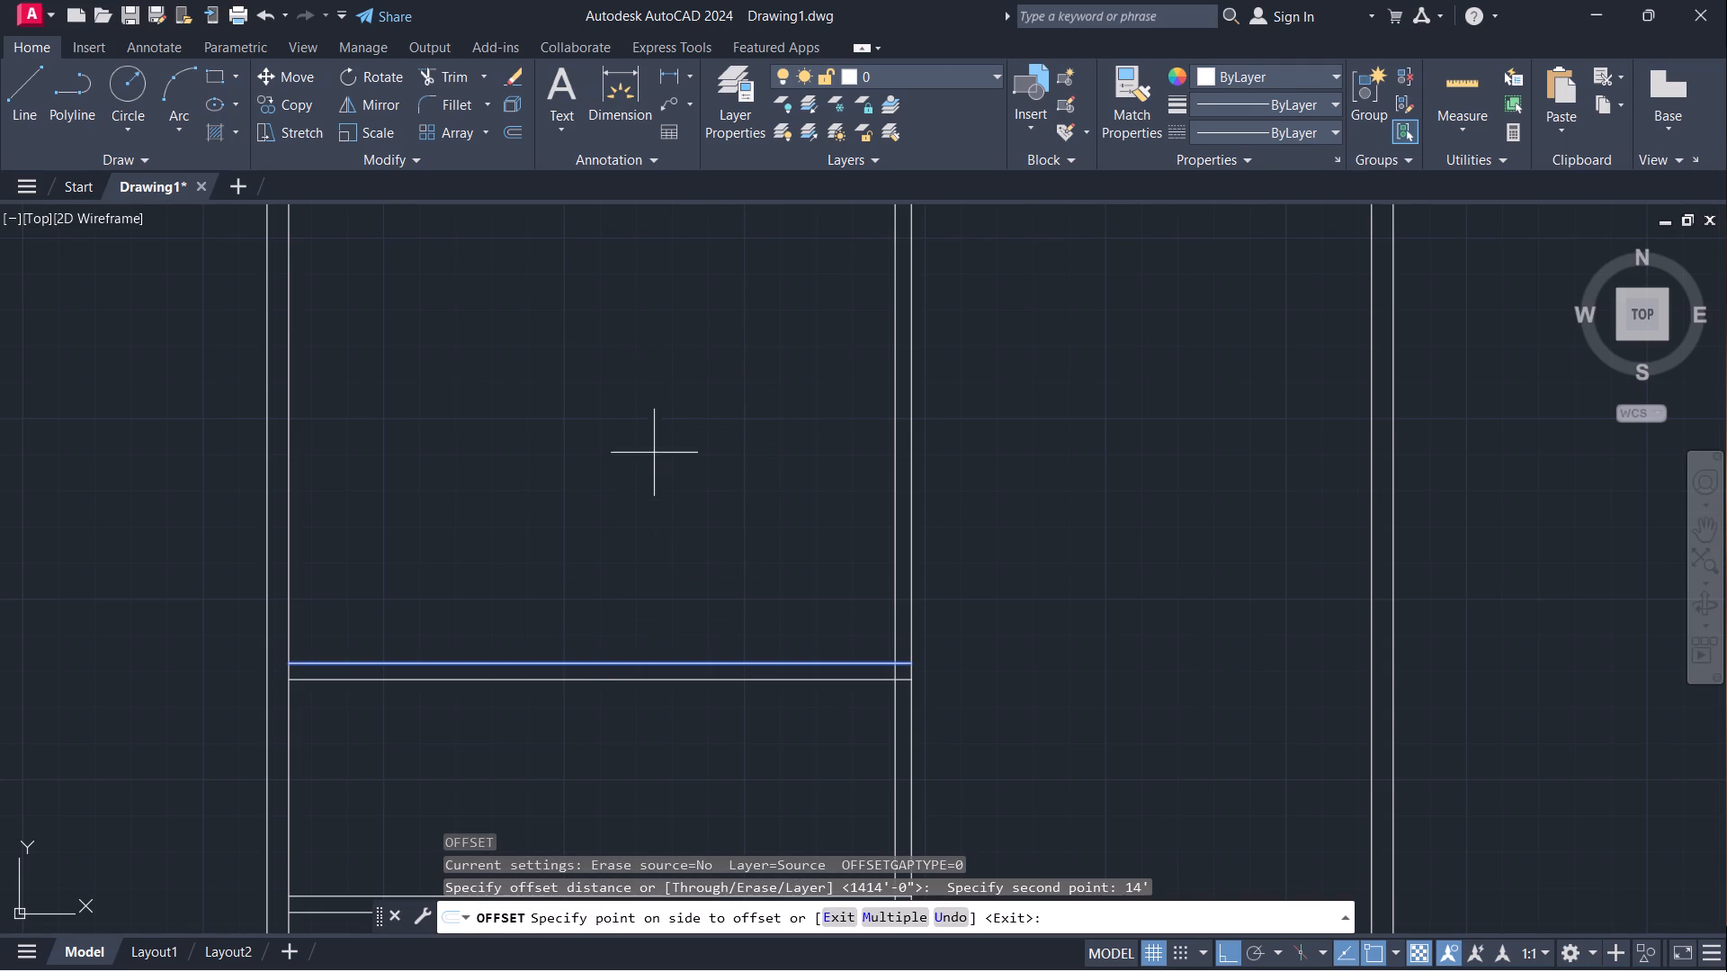
{"action": "scroll", "coordinate": [650, 418], "scroll_direction": "down", "scroll_amount": 2}
{"action": "left_click", "coordinate": [650, 418]}
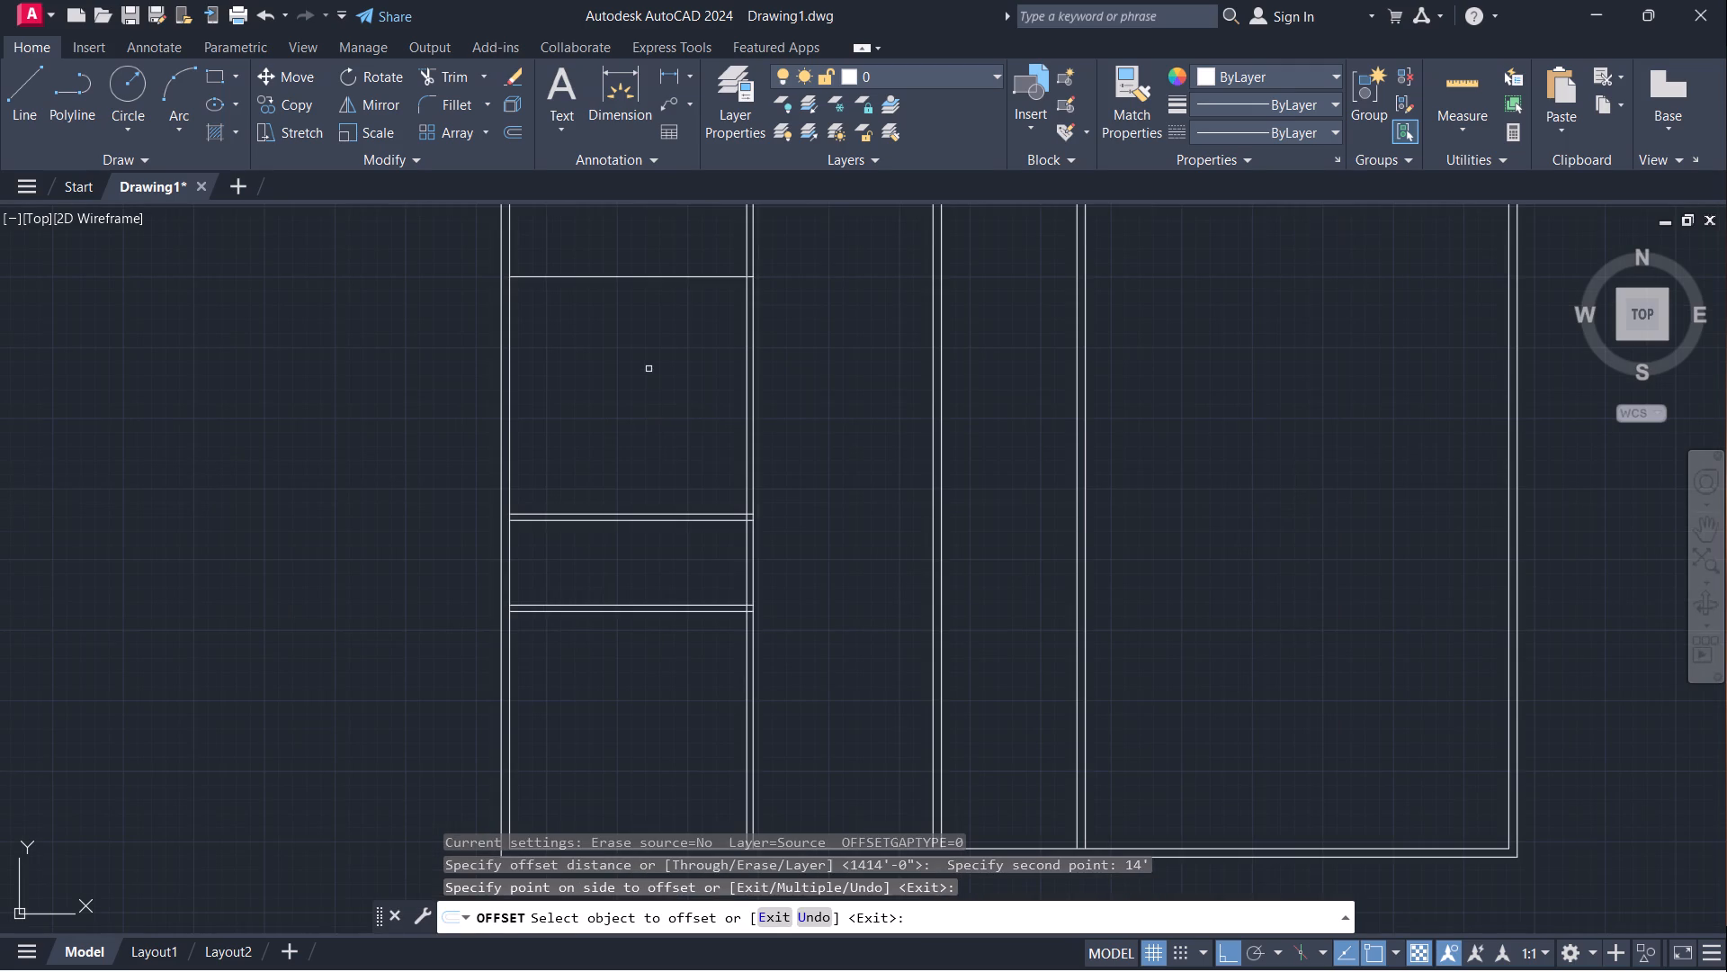
{"action": "middle_click_drag", "start_coordinate": [649, 369], "coordinate": [592, 569]}
{"action": "scroll", "coordinate": [604, 451], "scroll_direction": "up", "scroll_amount": 1}
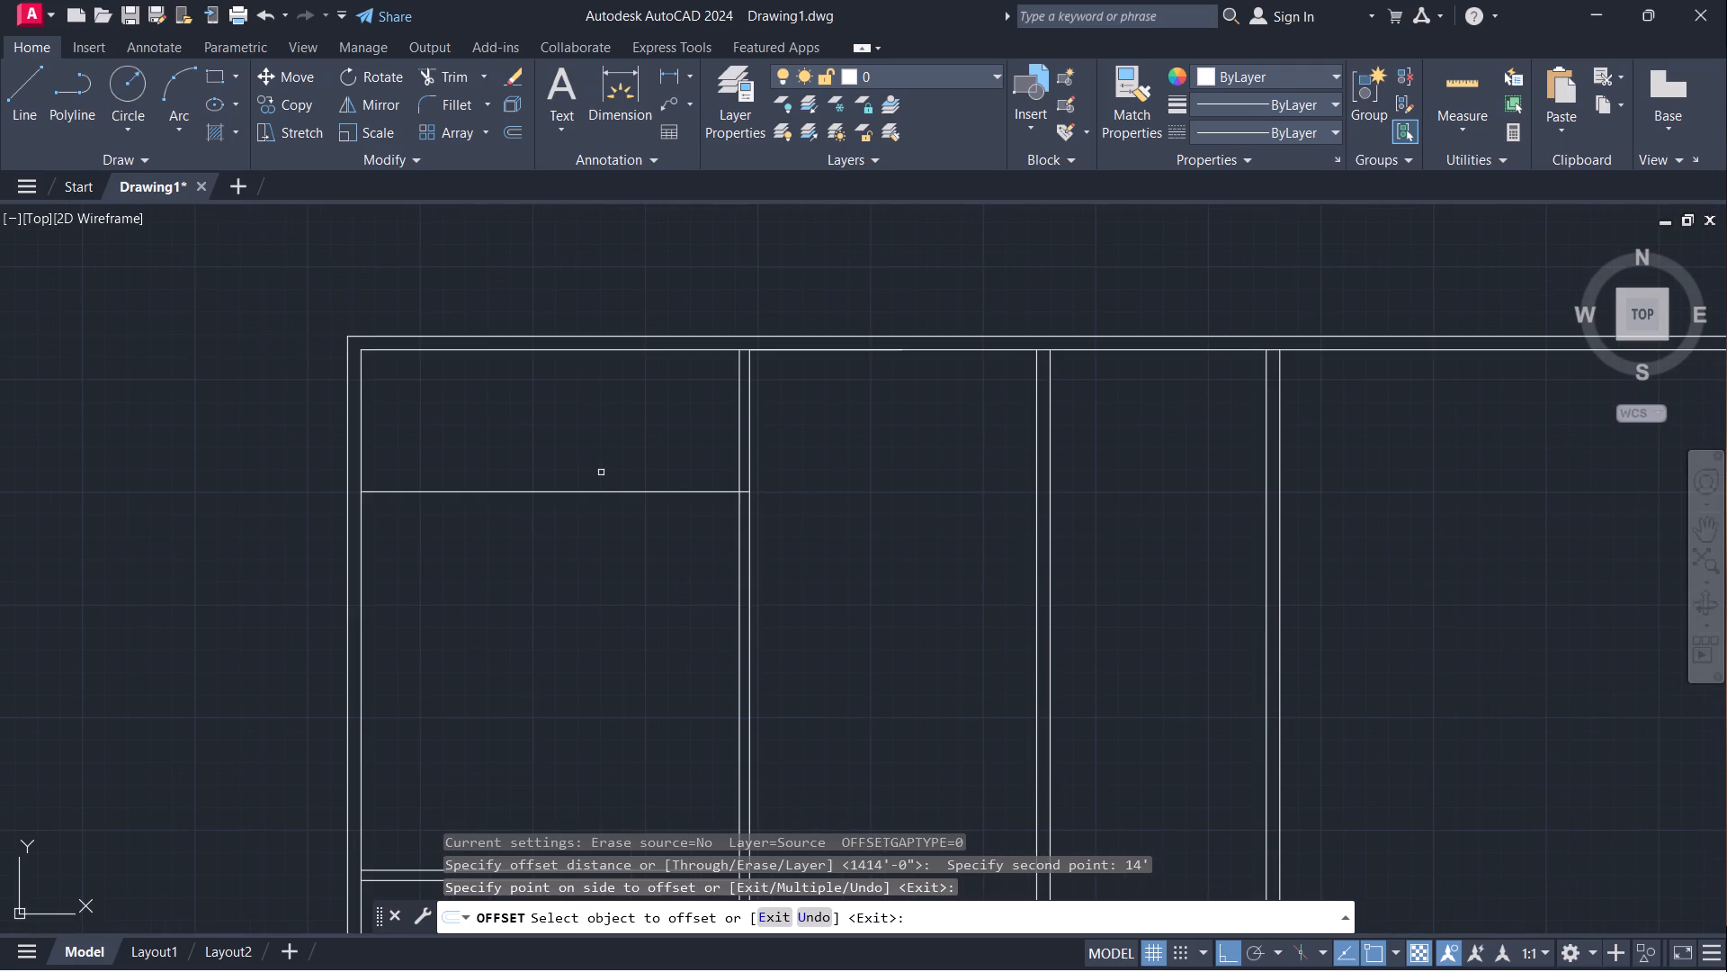
Offset the topmost horizontal partition line 4.5" upward in the leftmost bay to give the partition its thickness.
{"action": "scroll", "coordinate": [601, 472], "scroll_direction": "up", "scroll_amount": 2}
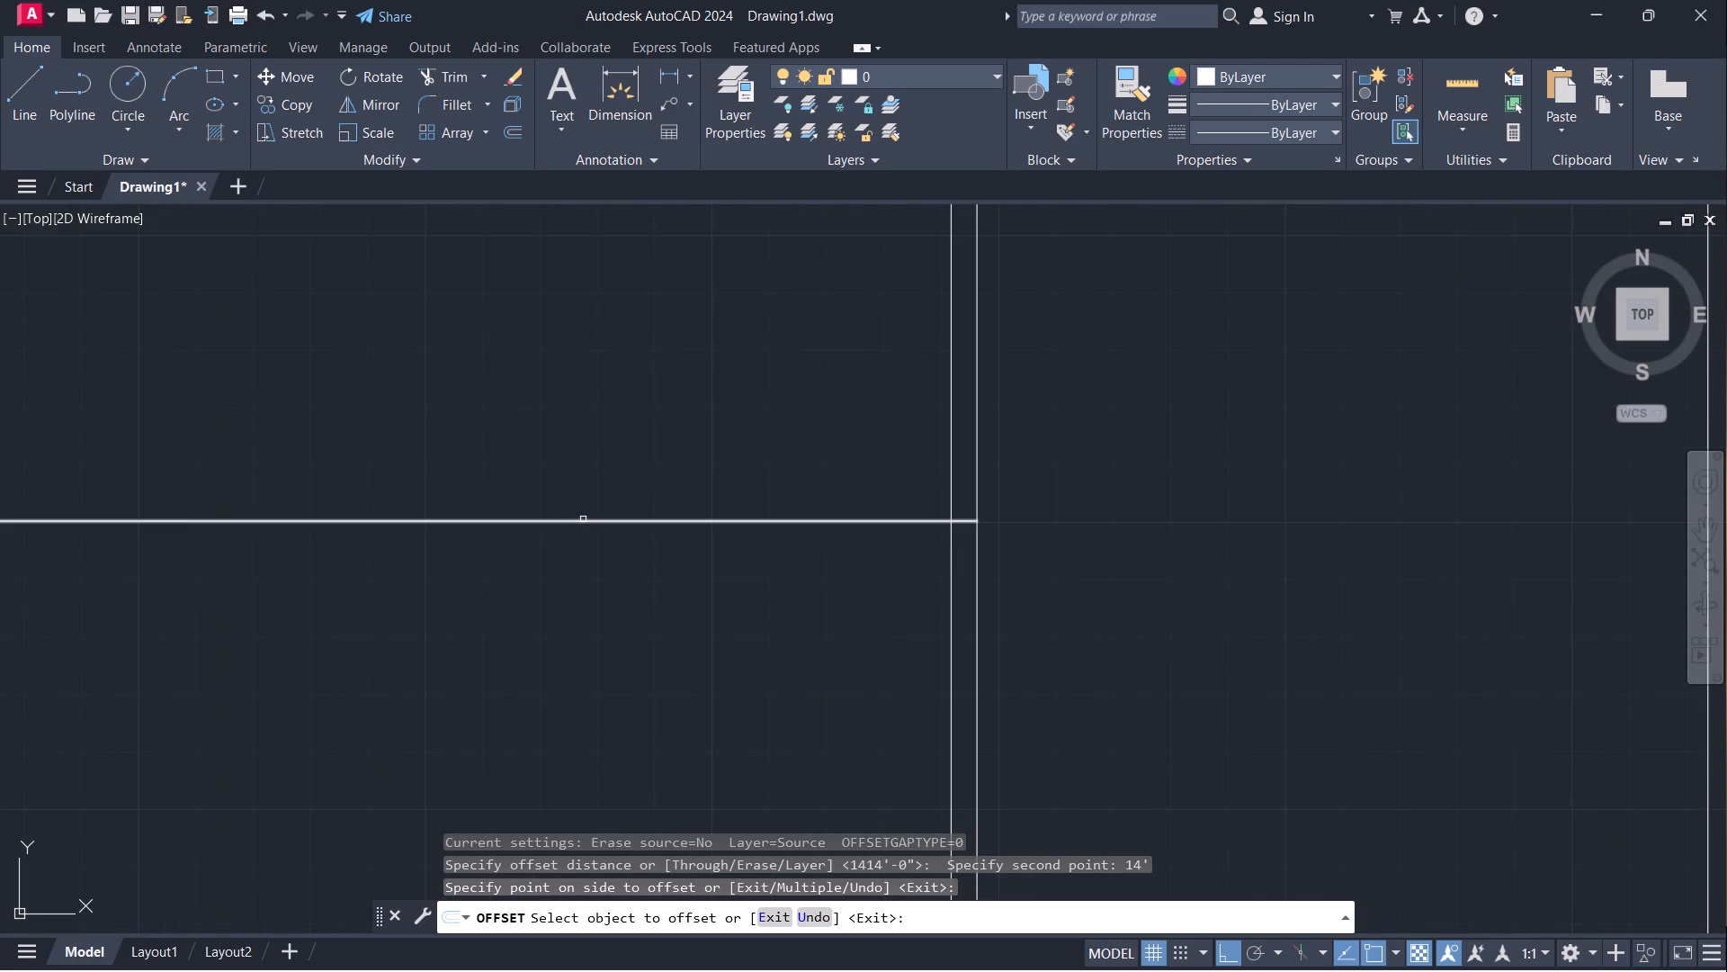
{"action": "key", "text": "Escape"}
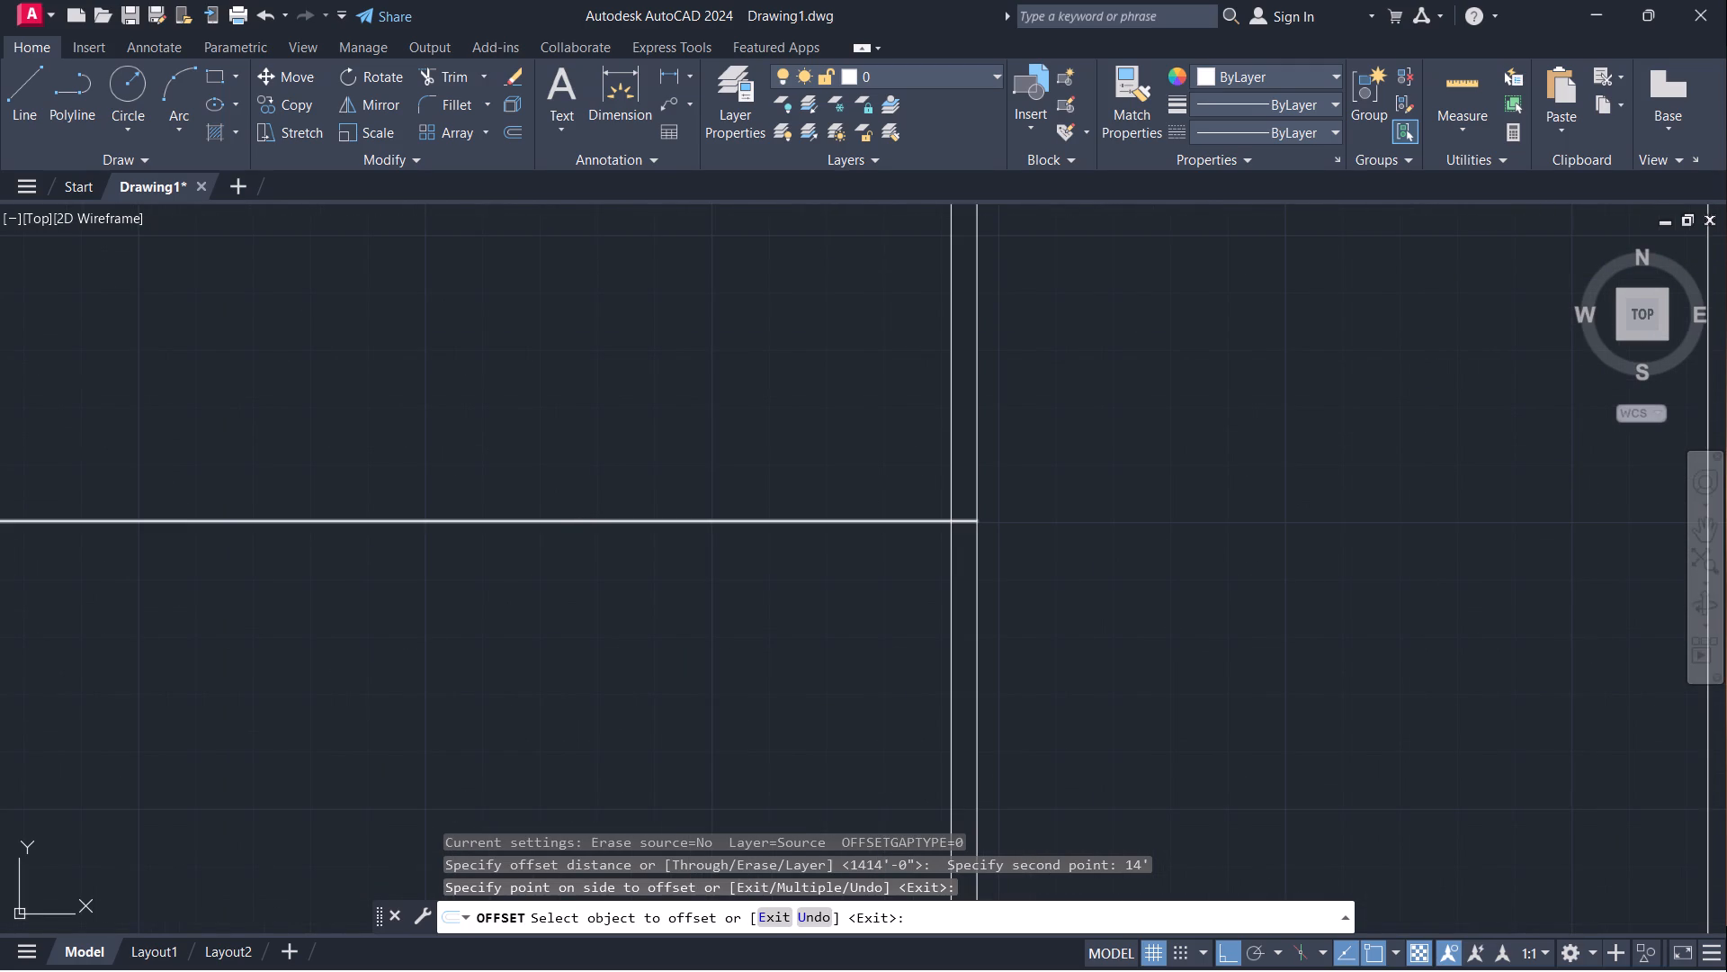
{"action": "key", "text": "space"}
{"action": "left_click", "coordinate": [561, 524]}
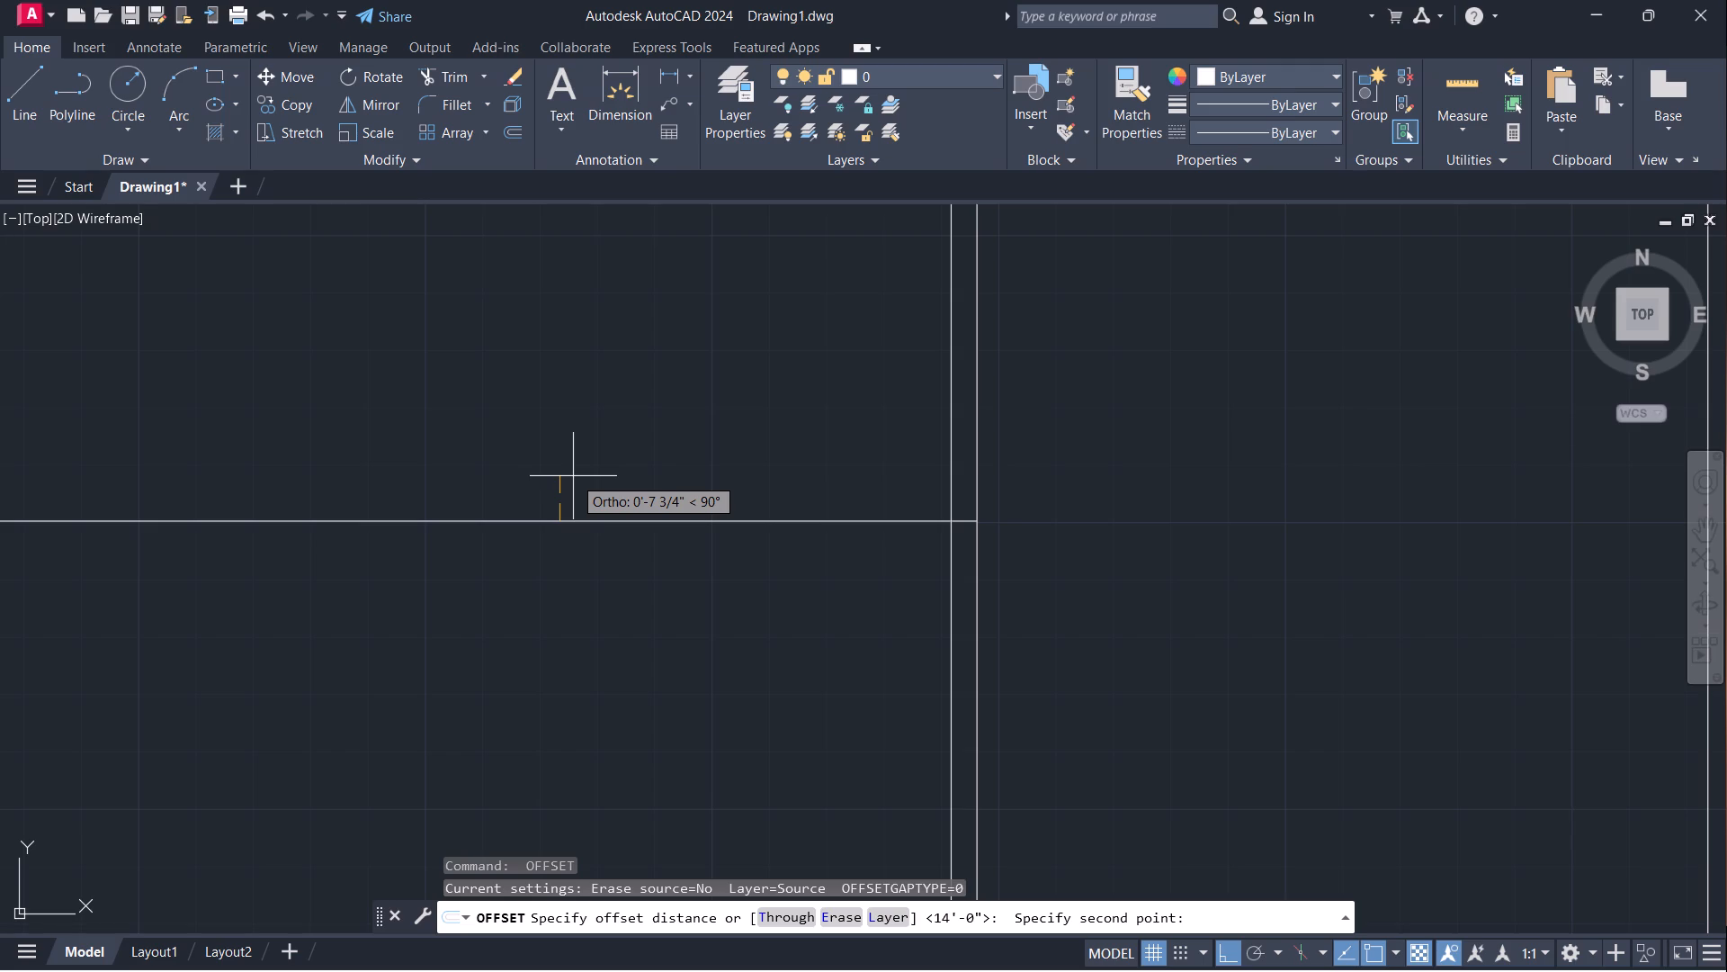
{"action": "type", "text": "4.5\""}
{"action": "key", "text": "Return"}
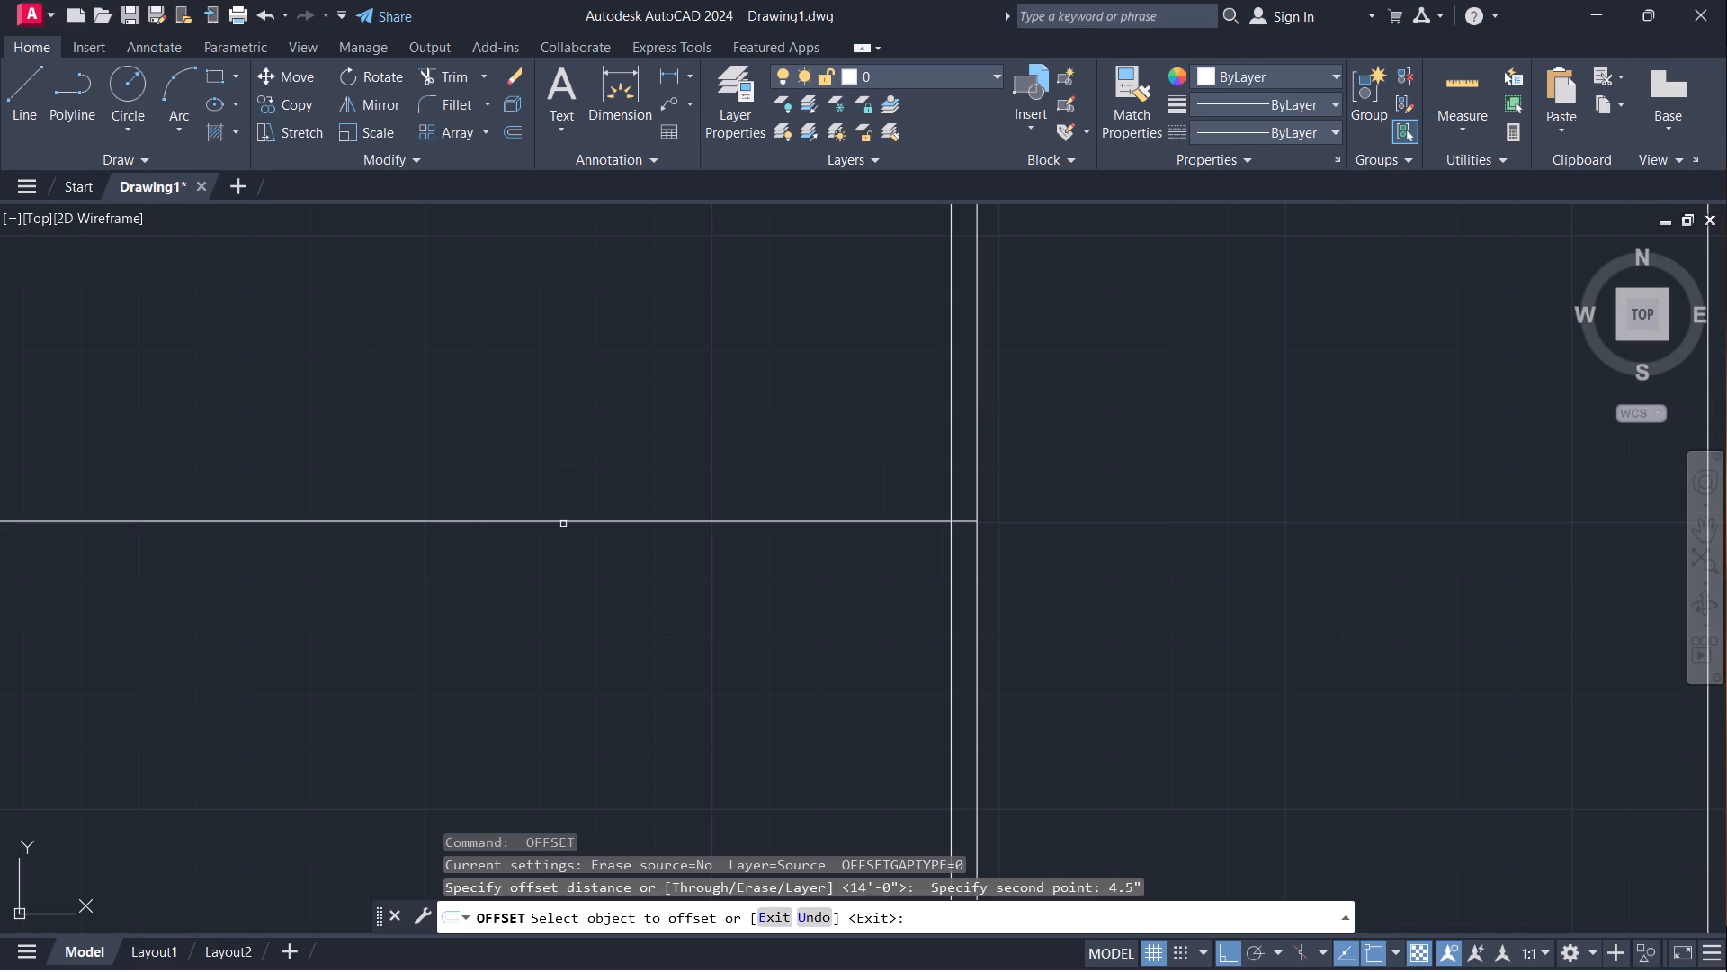
{"action": "left_click", "coordinate": [562, 520]}
{"action": "left_click", "coordinate": [581, 433]}
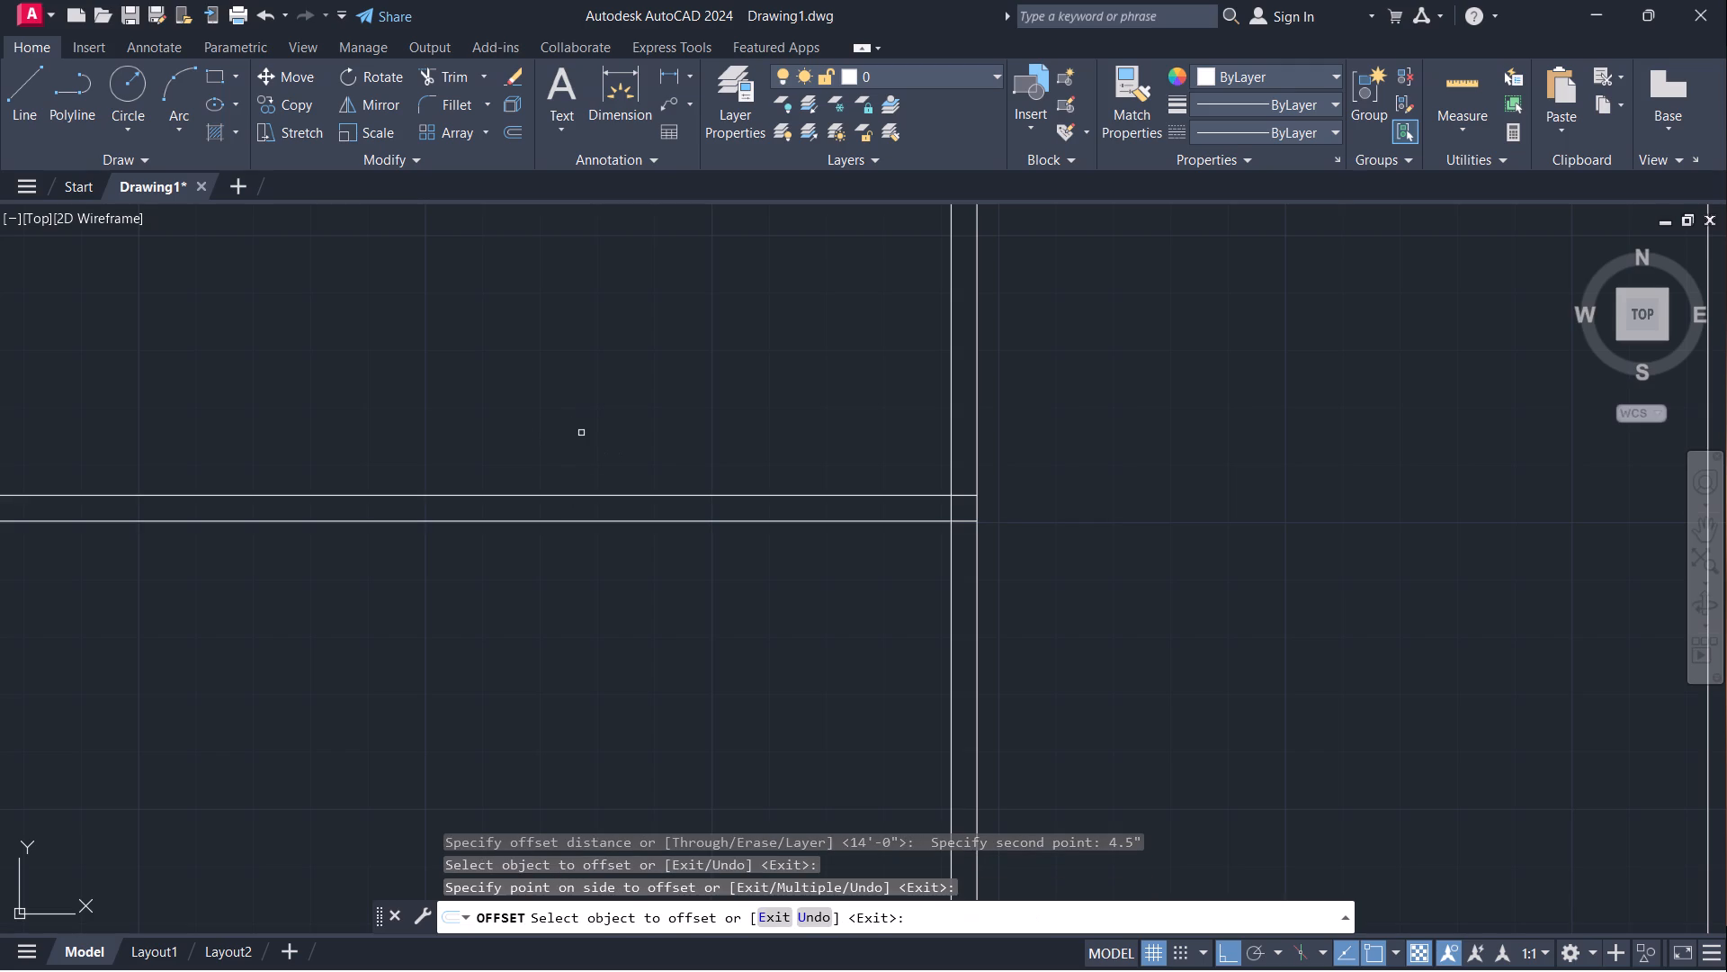
Measure the clear distance from the top wall's inner corner down to the topmost horizontal partition with a temporary linear dimension.
{"action": "scroll", "coordinate": [696, 412], "scroll_direction": "down", "scroll_amount": 2}
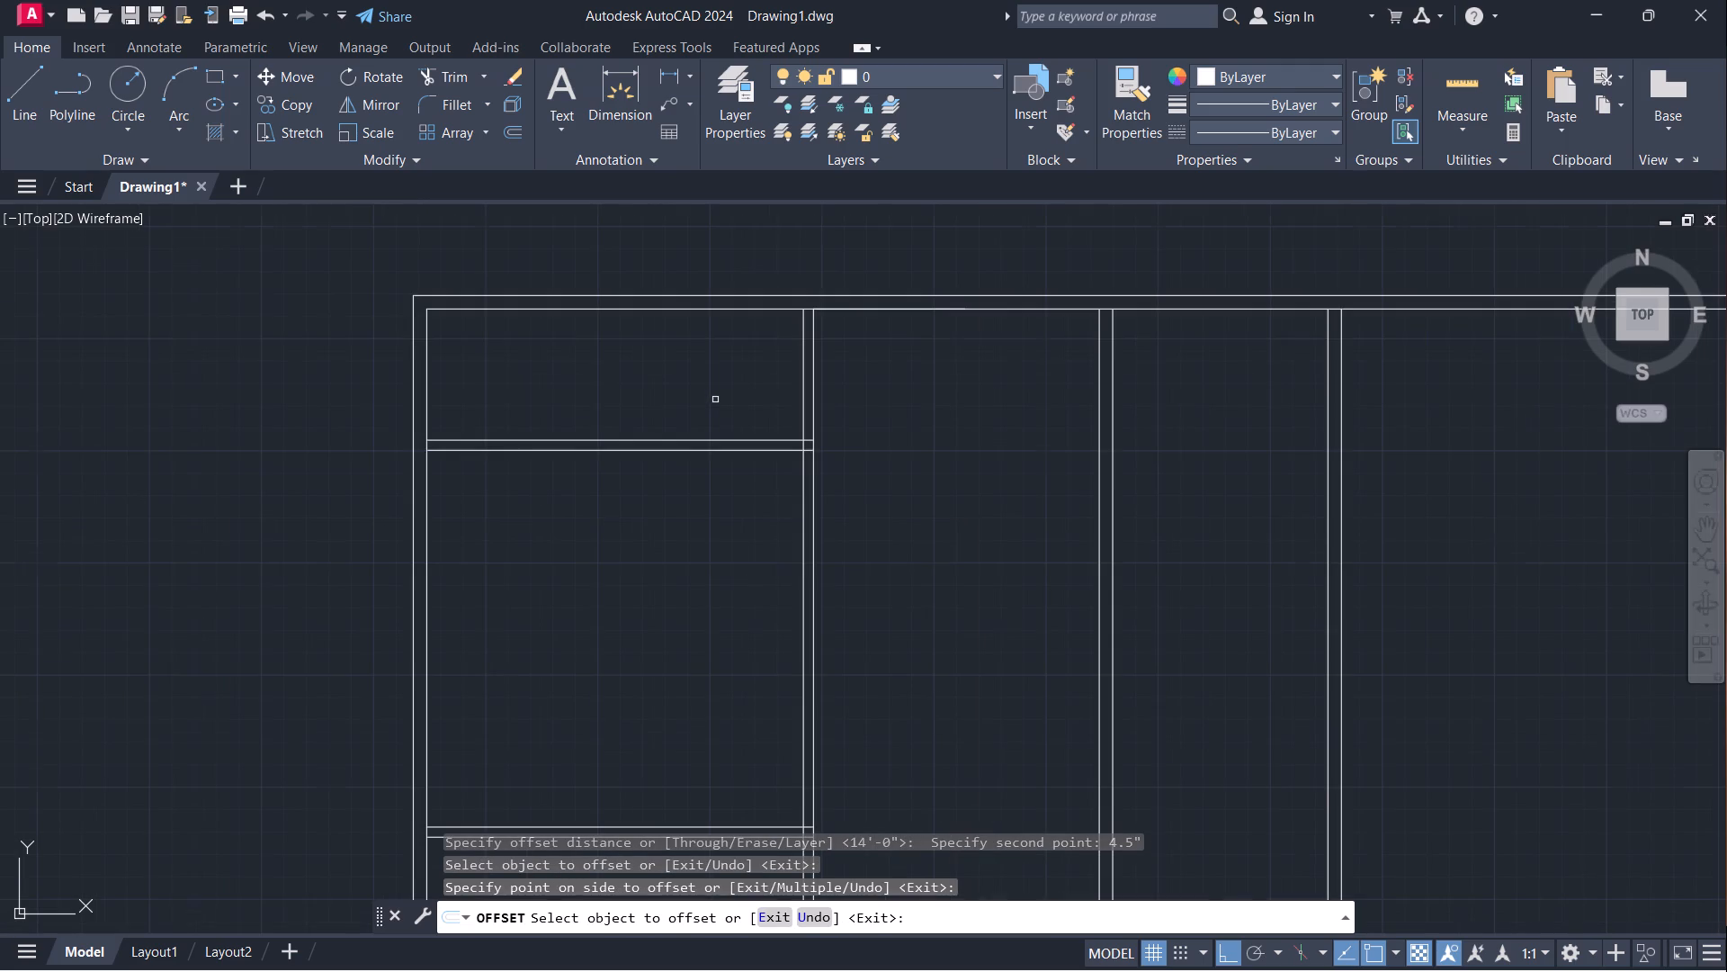
{"action": "middle_click_drag", "start_coordinate": [714, 391], "coordinate": [704, 452]}
{"action": "scroll", "coordinate": [731, 427], "scroll_direction": "up", "scroll_amount": 1}
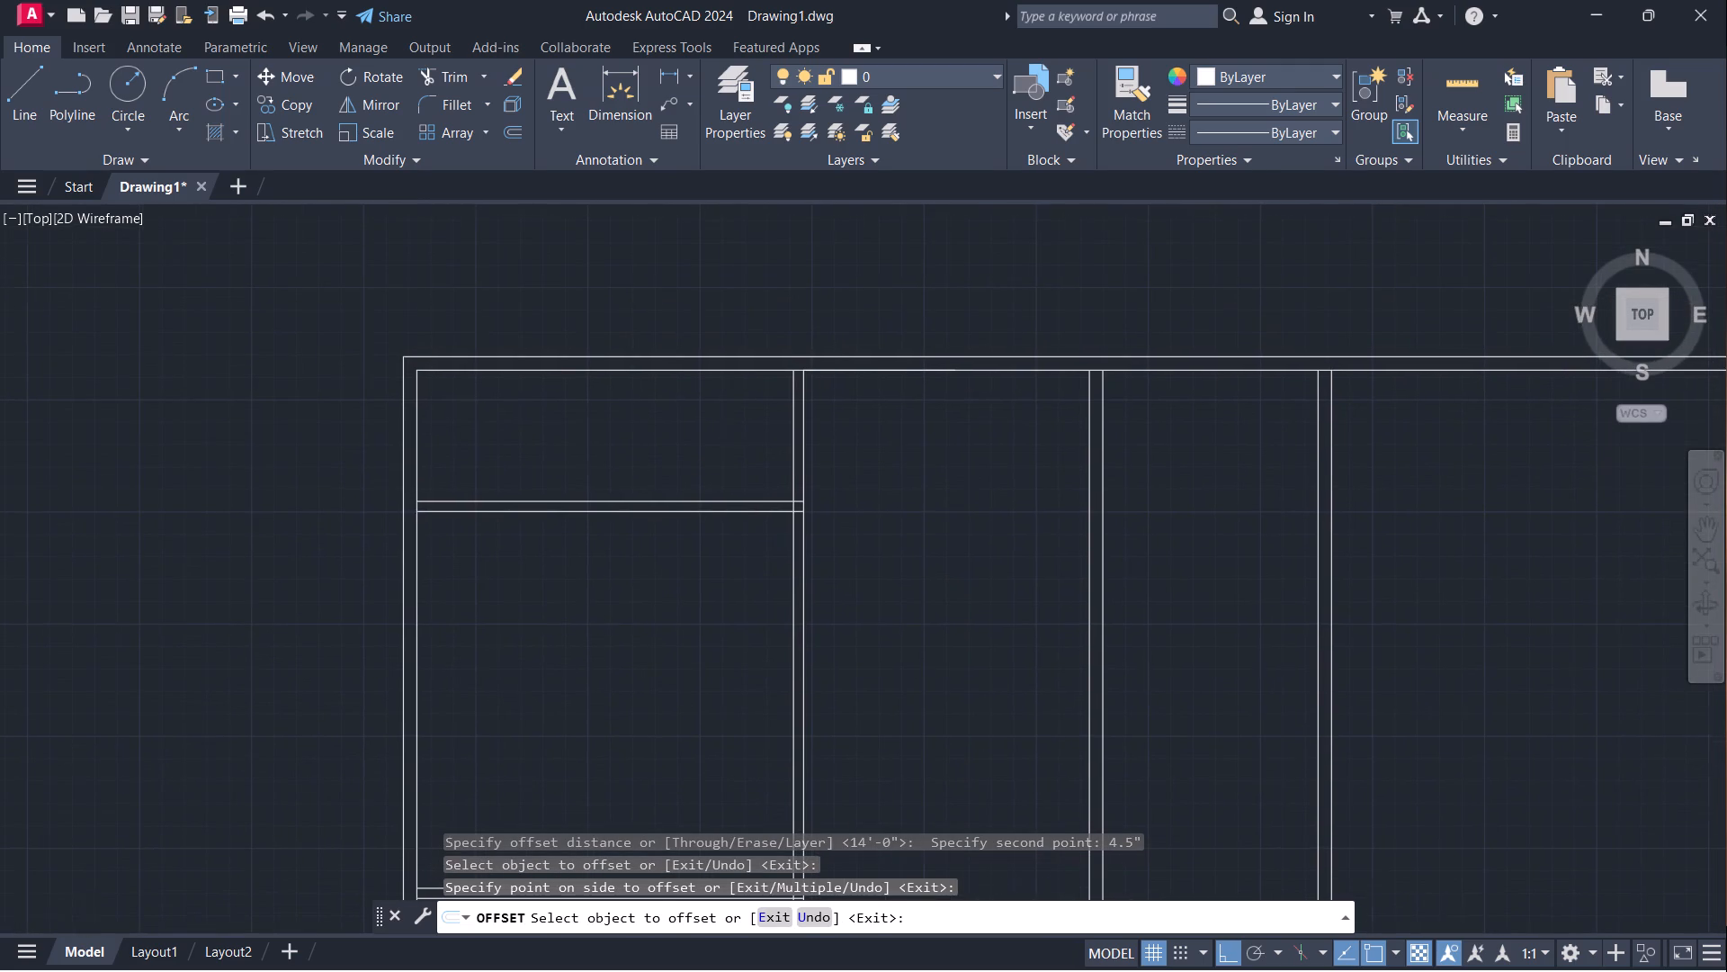
{"action": "middle_click_drag", "start_coordinate": [658, 415], "coordinate": [664, 466]}
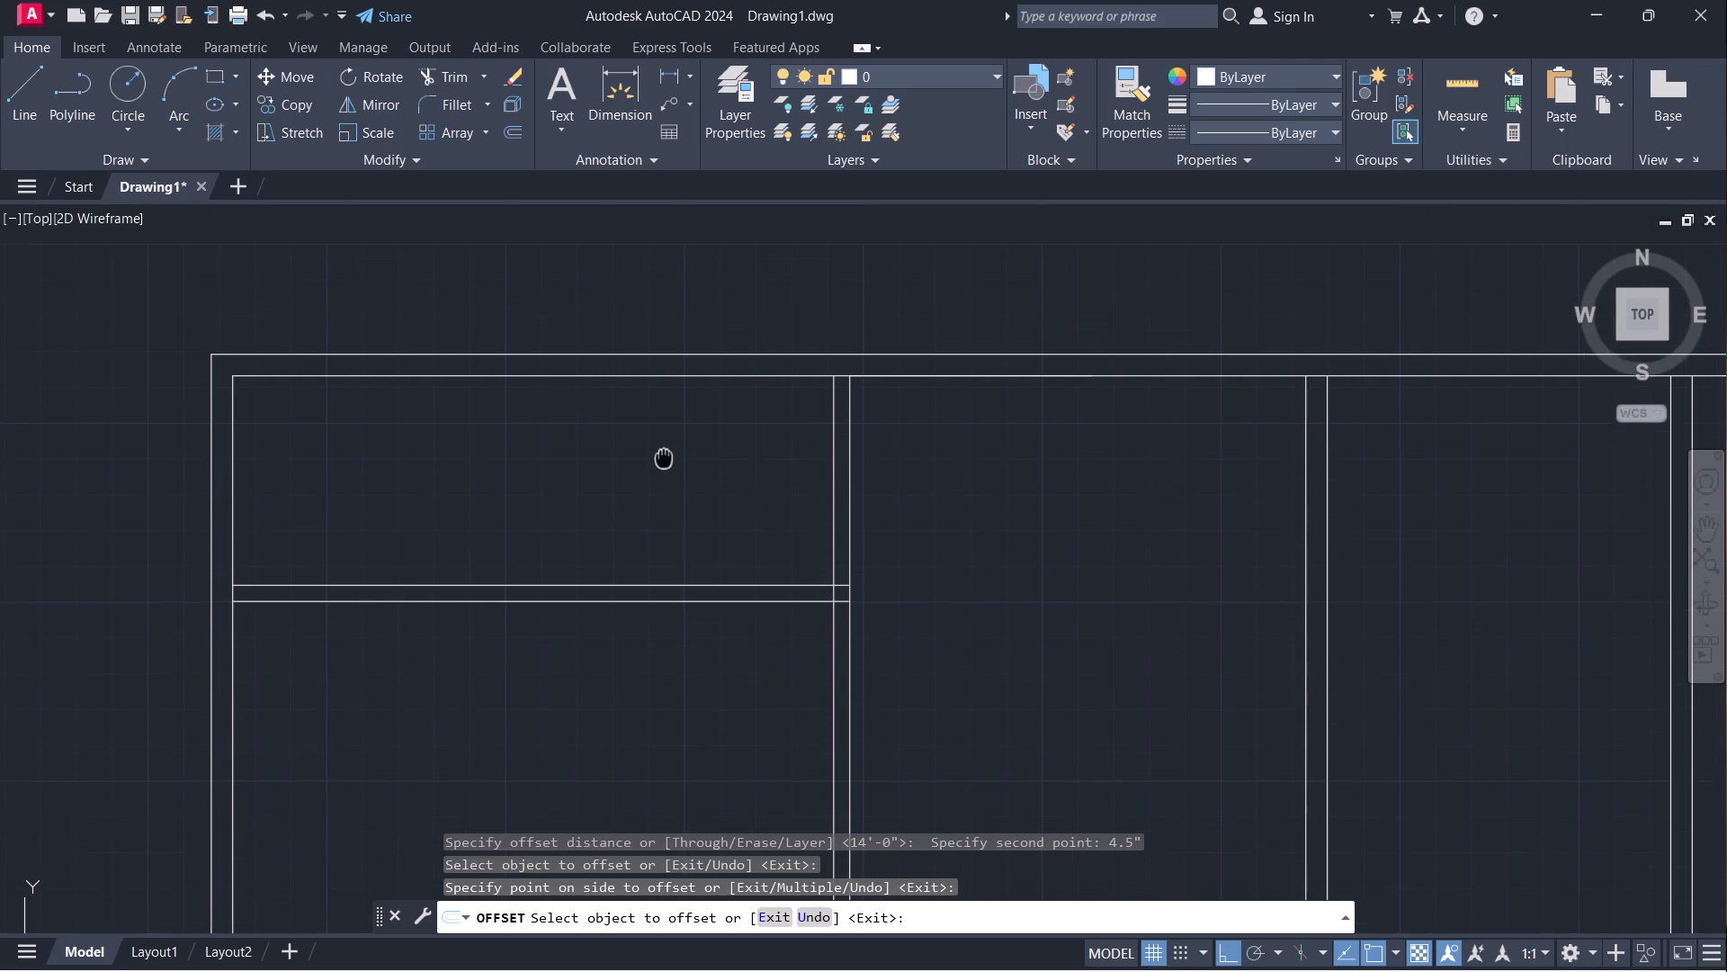
{"action": "middle_click_drag", "start_coordinate": [664, 466], "coordinate": [664, 469]}
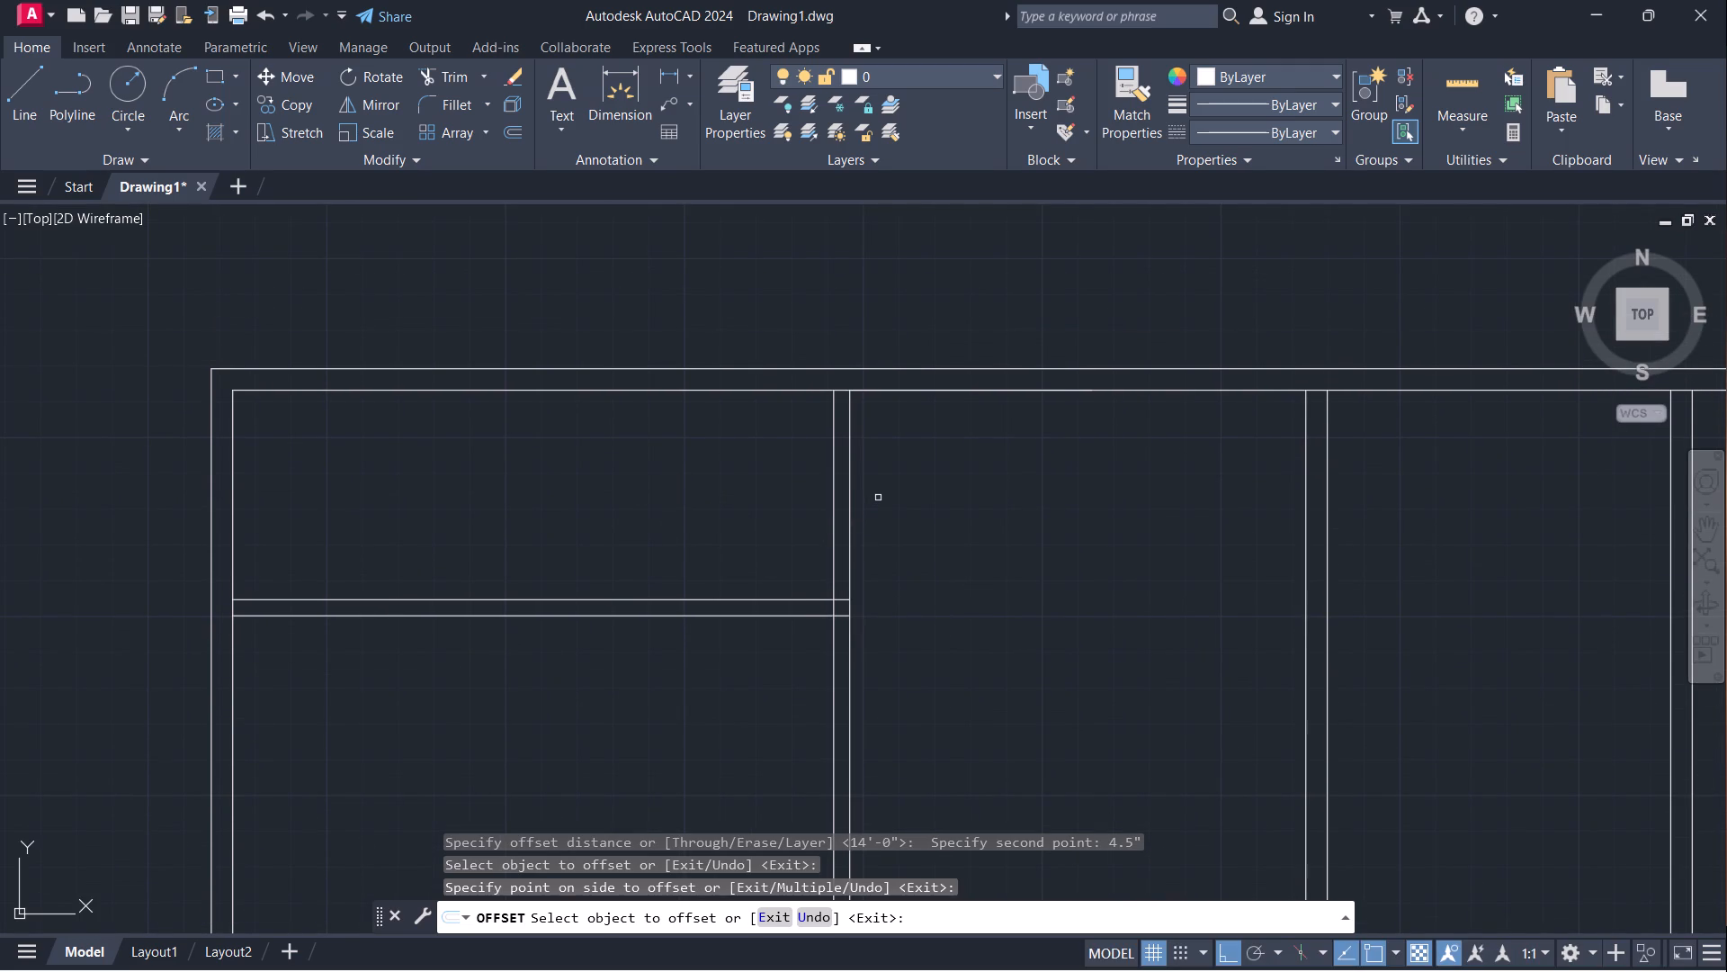
{"action": "left_click", "coordinate": [670, 80]}
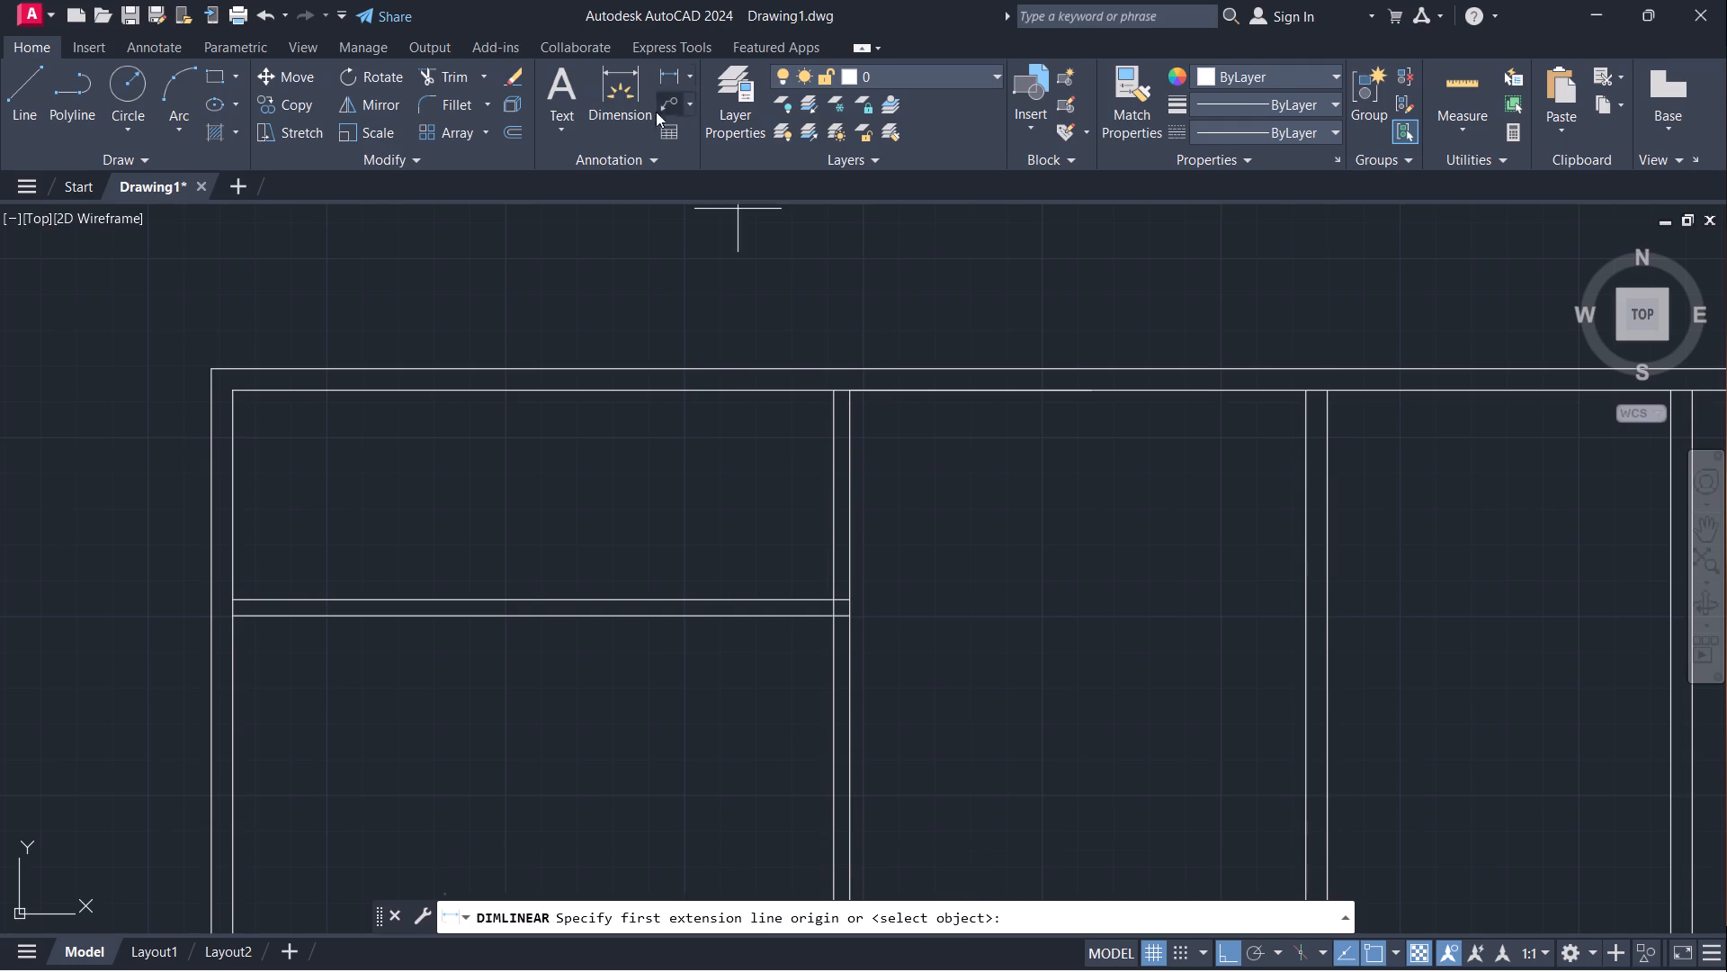
{"action": "left_click", "coordinate": [232, 394]}
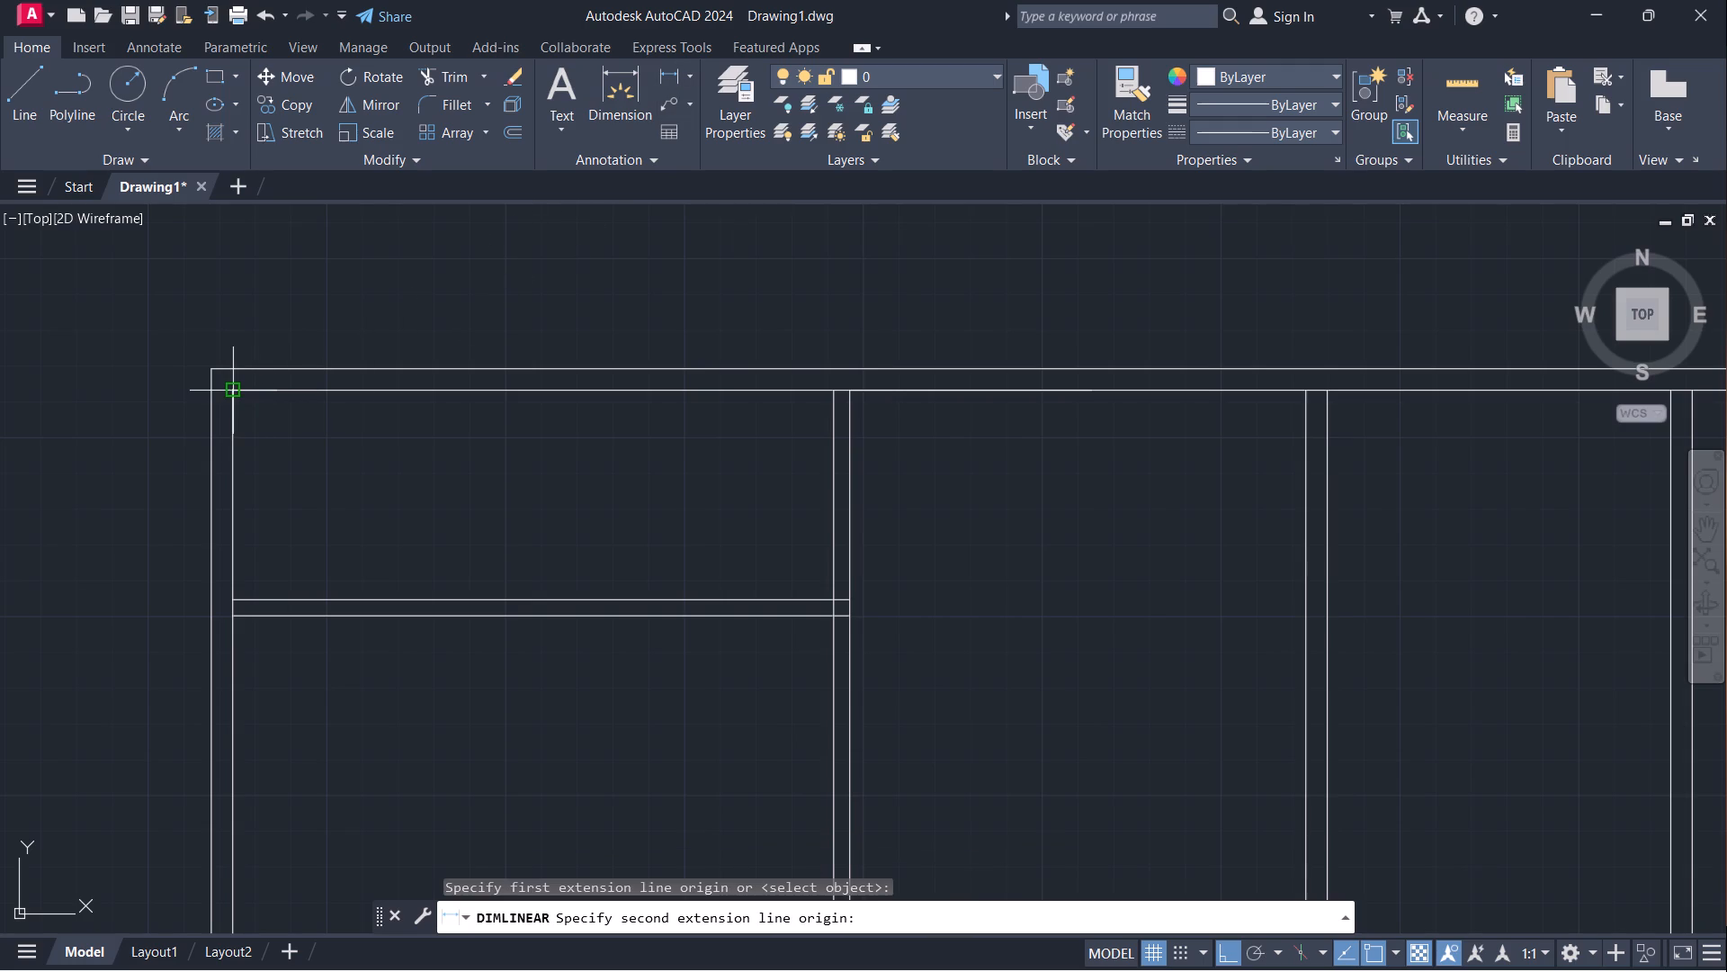
{"action": "left_click", "coordinate": [235, 597]}
{"action": "scroll", "coordinate": [324, 529], "scroll_direction": "up", "scroll_amount": 2}
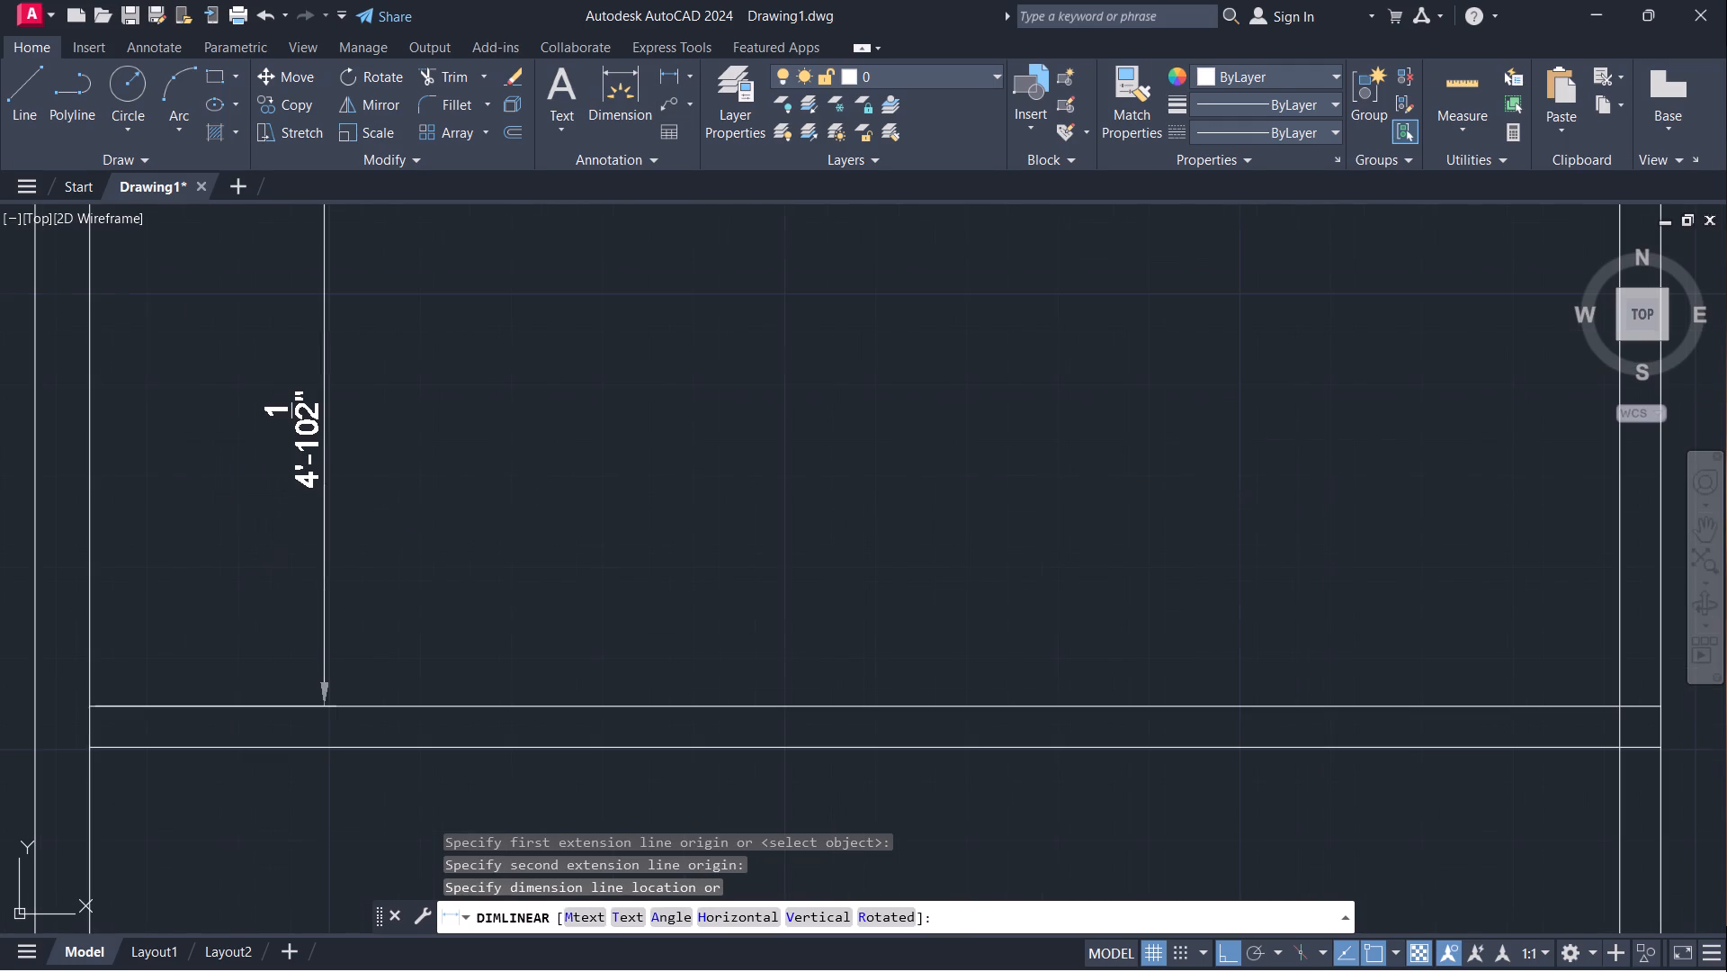
{"action": "key", "text": "Escape"}
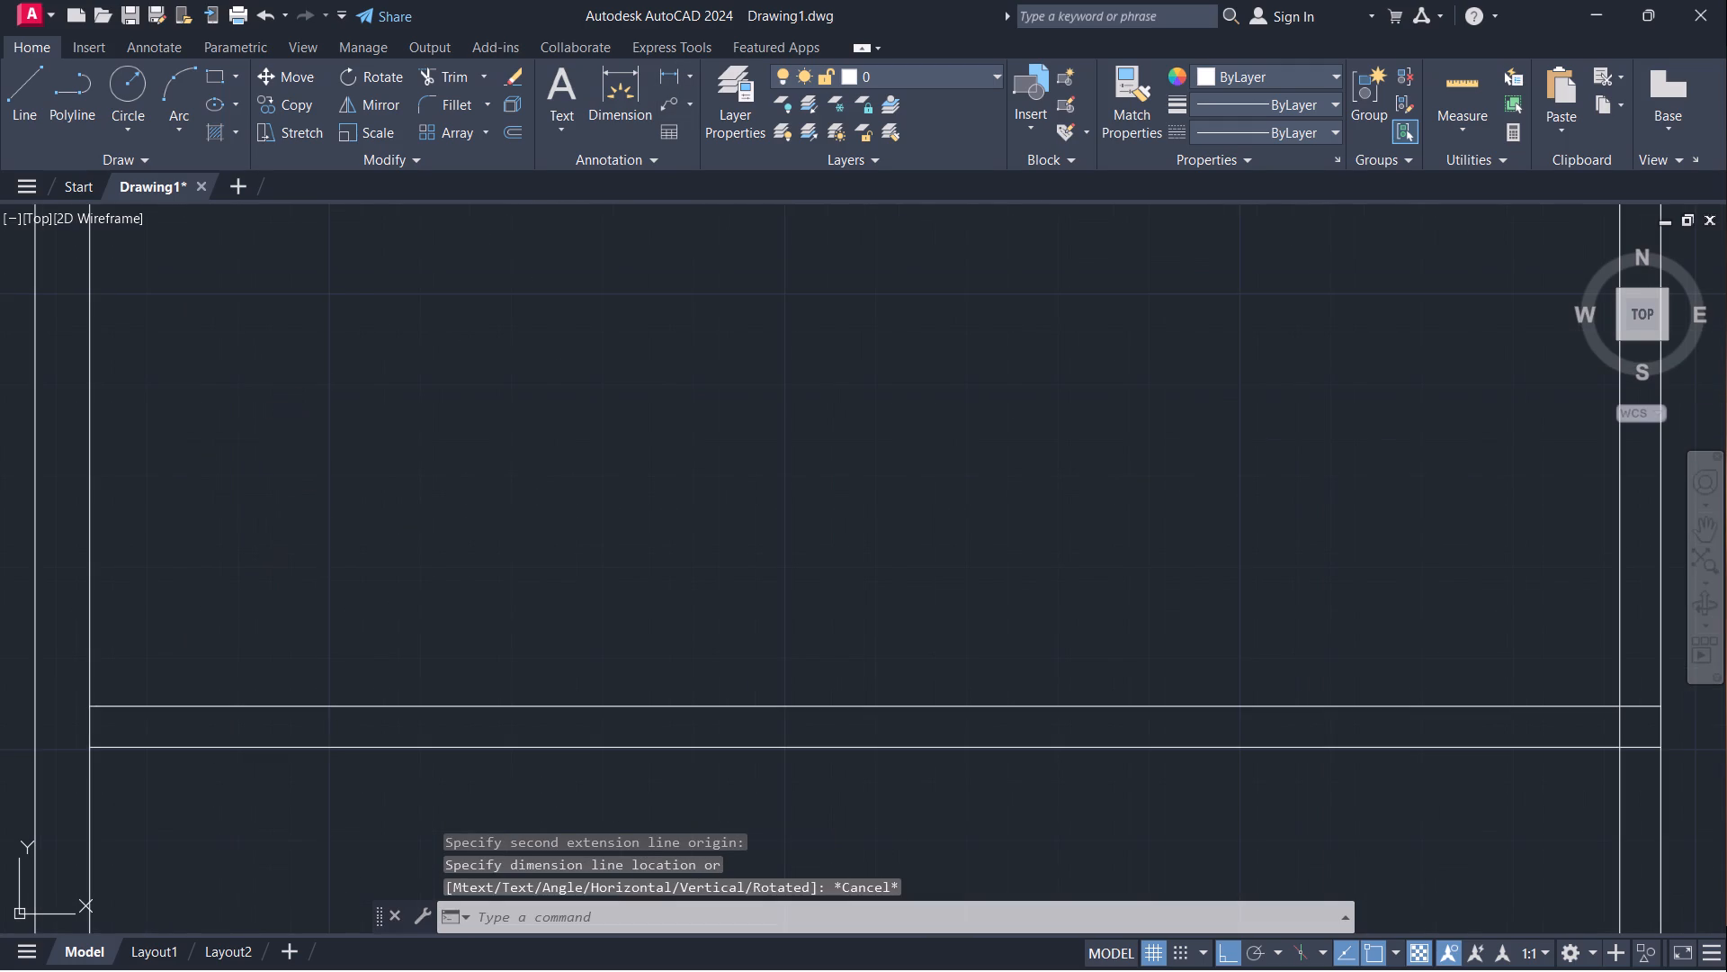
Trim away both lines of the first vertical partition between the top wall and the topmost horizontal partition.
{"action": "scroll", "coordinate": [372, 483], "scroll_direction": "down", "scroll_amount": 2}
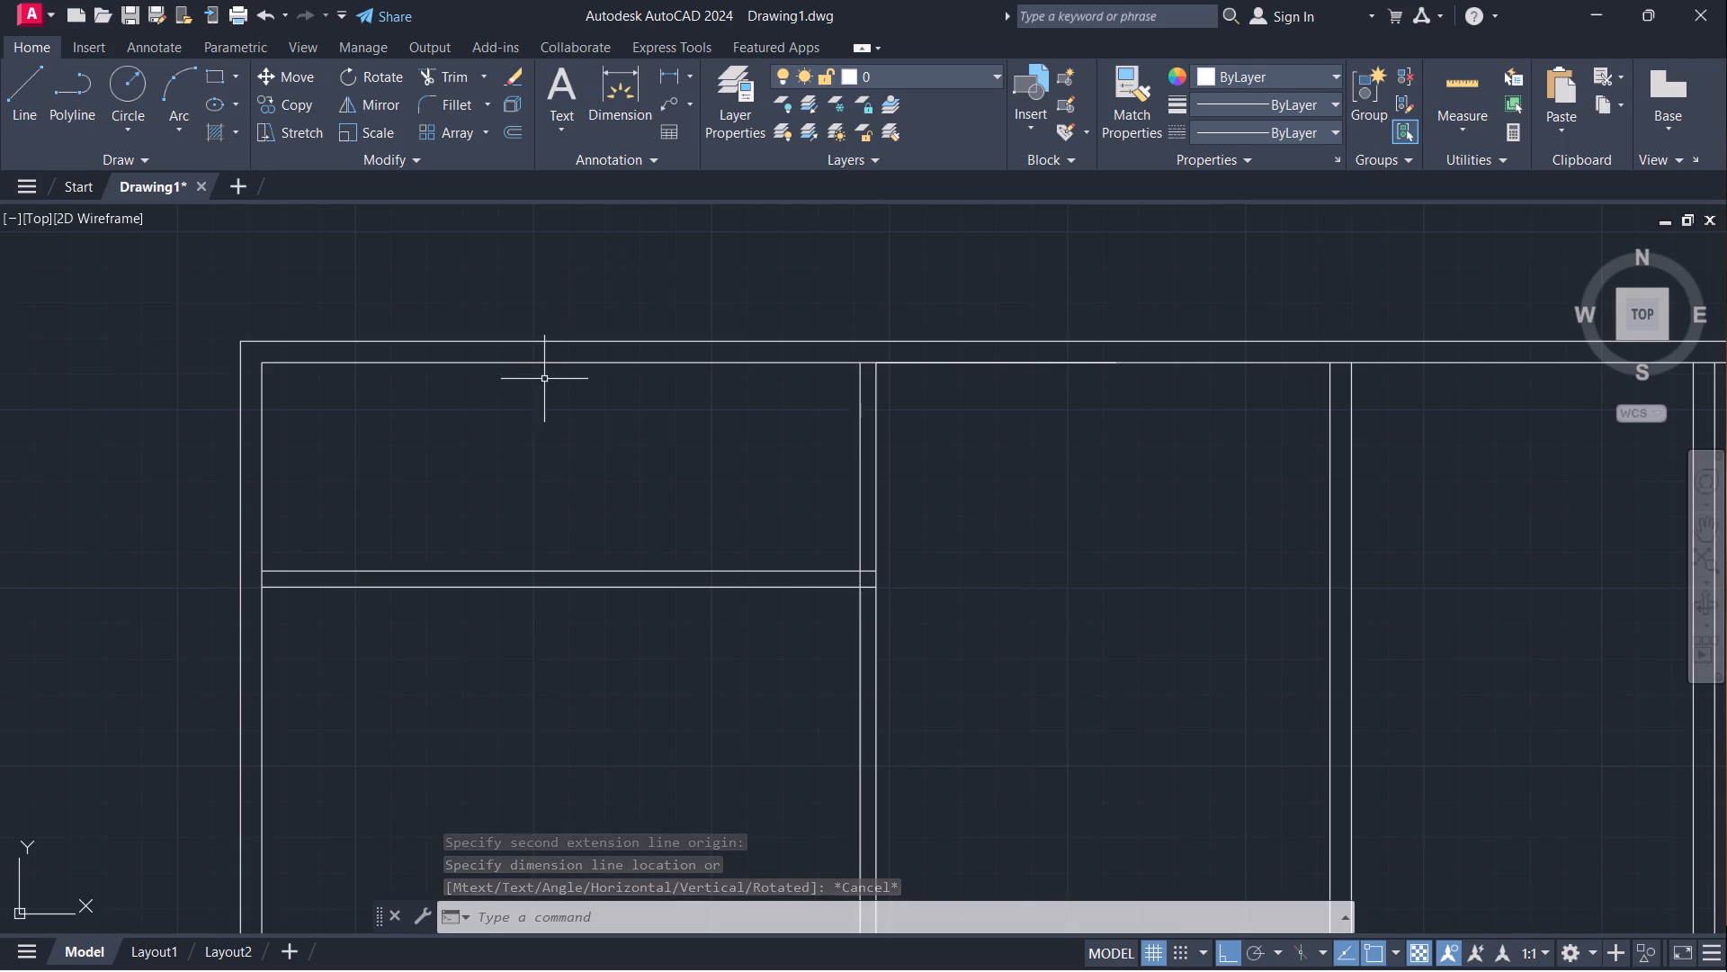
{"action": "key", "text": "t"}
{"action": "key", "text": "r"}
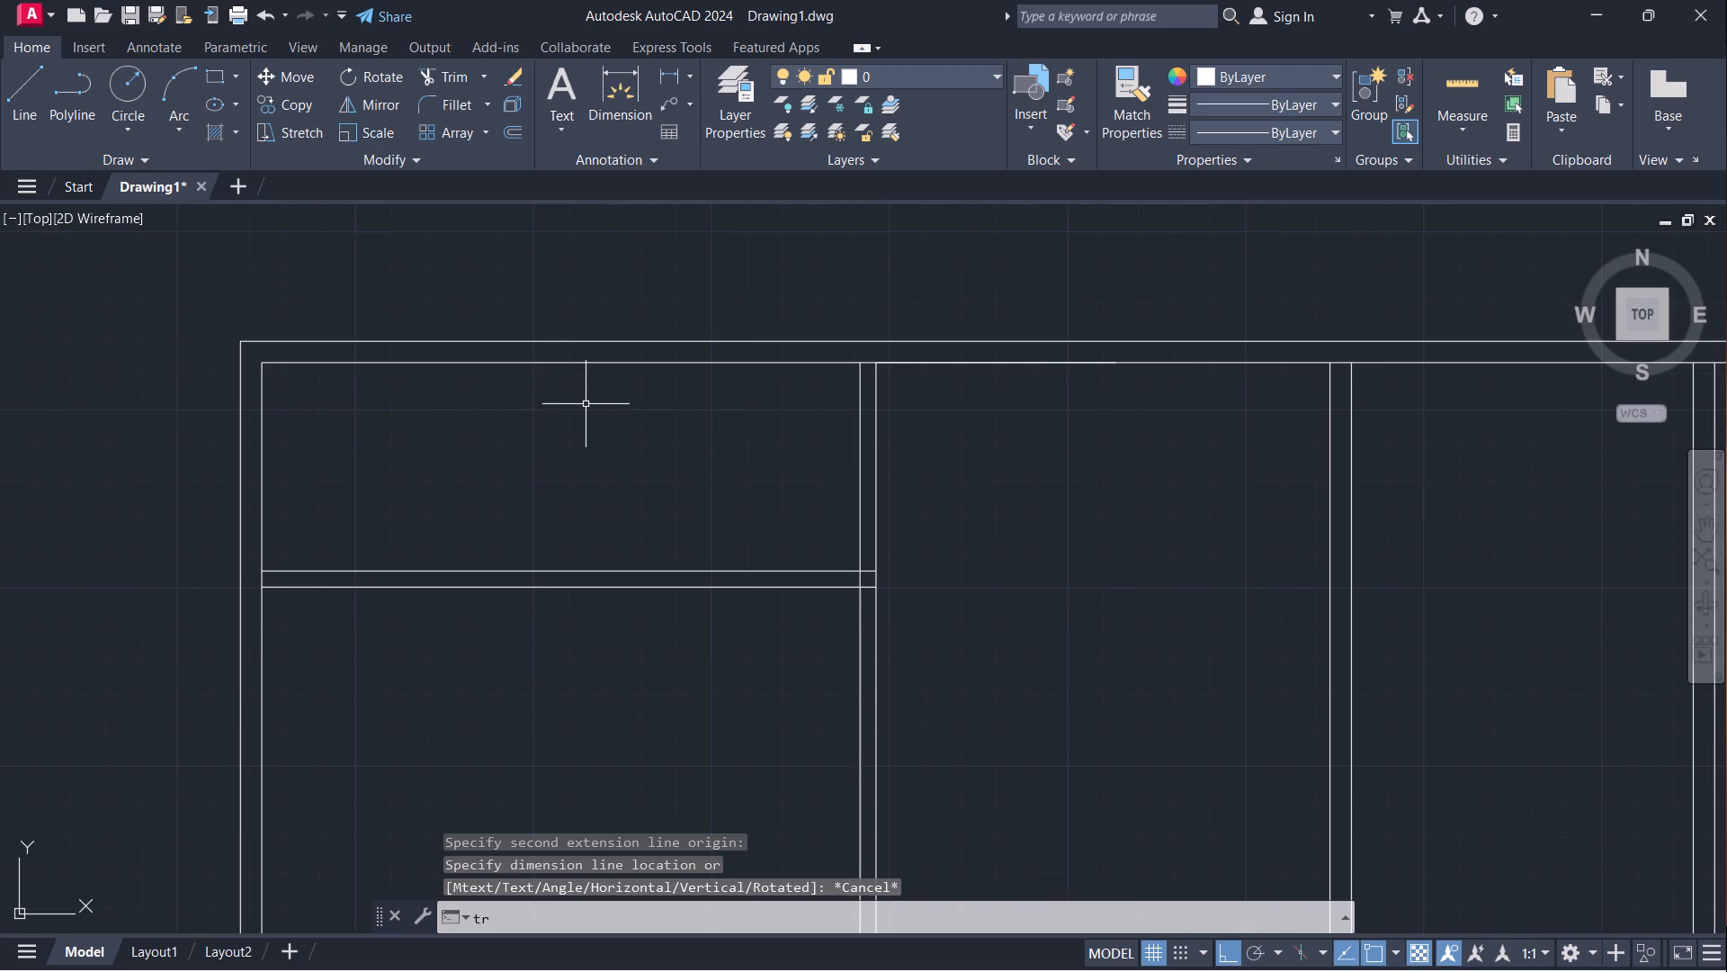
{"action": "key", "text": "Return"}
{"action": "left_click_drag", "start_coordinate": [903, 468], "coordinate": [717, 487]}
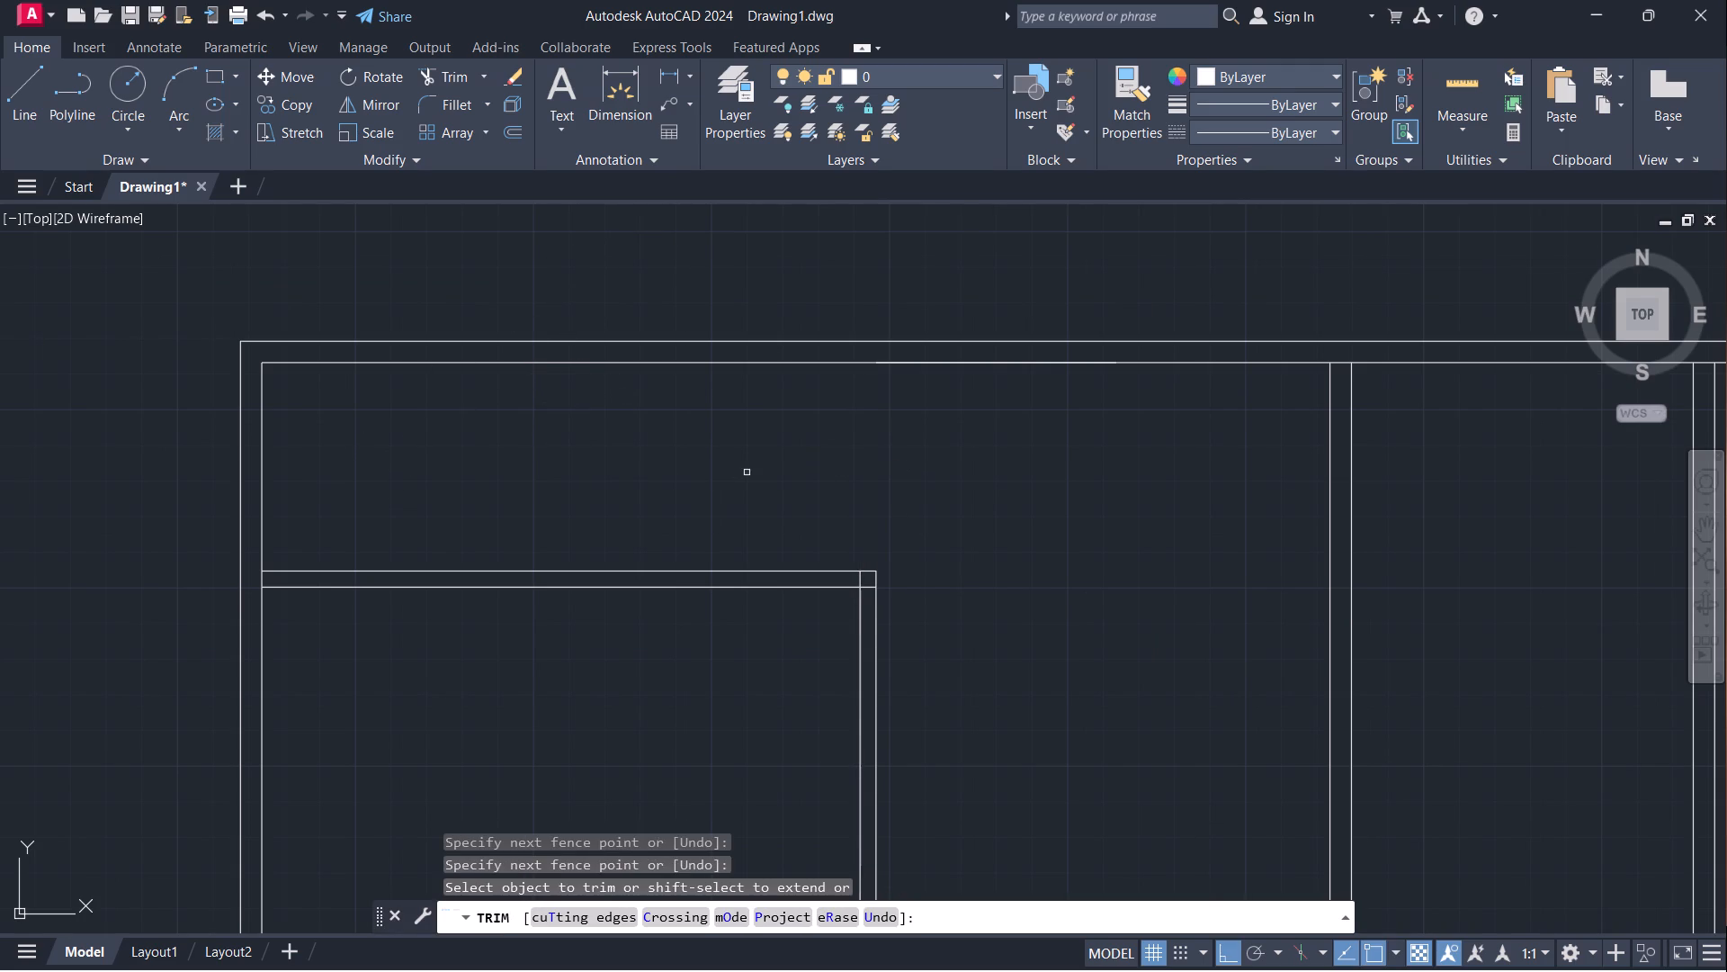
Trim the overlapping inner line ends where the topmost horizontal partition meets the first vertical partition, leaving a clean corner.
{"action": "scroll", "coordinate": [966, 438], "scroll_direction": "down", "scroll_amount": 4}
{"action": "middle_click_drag", "start_coordinate": [996, 523], "coordinate": [801, 442]}
{"action": "scroll", "coordinate": [765, 377], "scroll_direction": "up", "scroll_amount": 7}
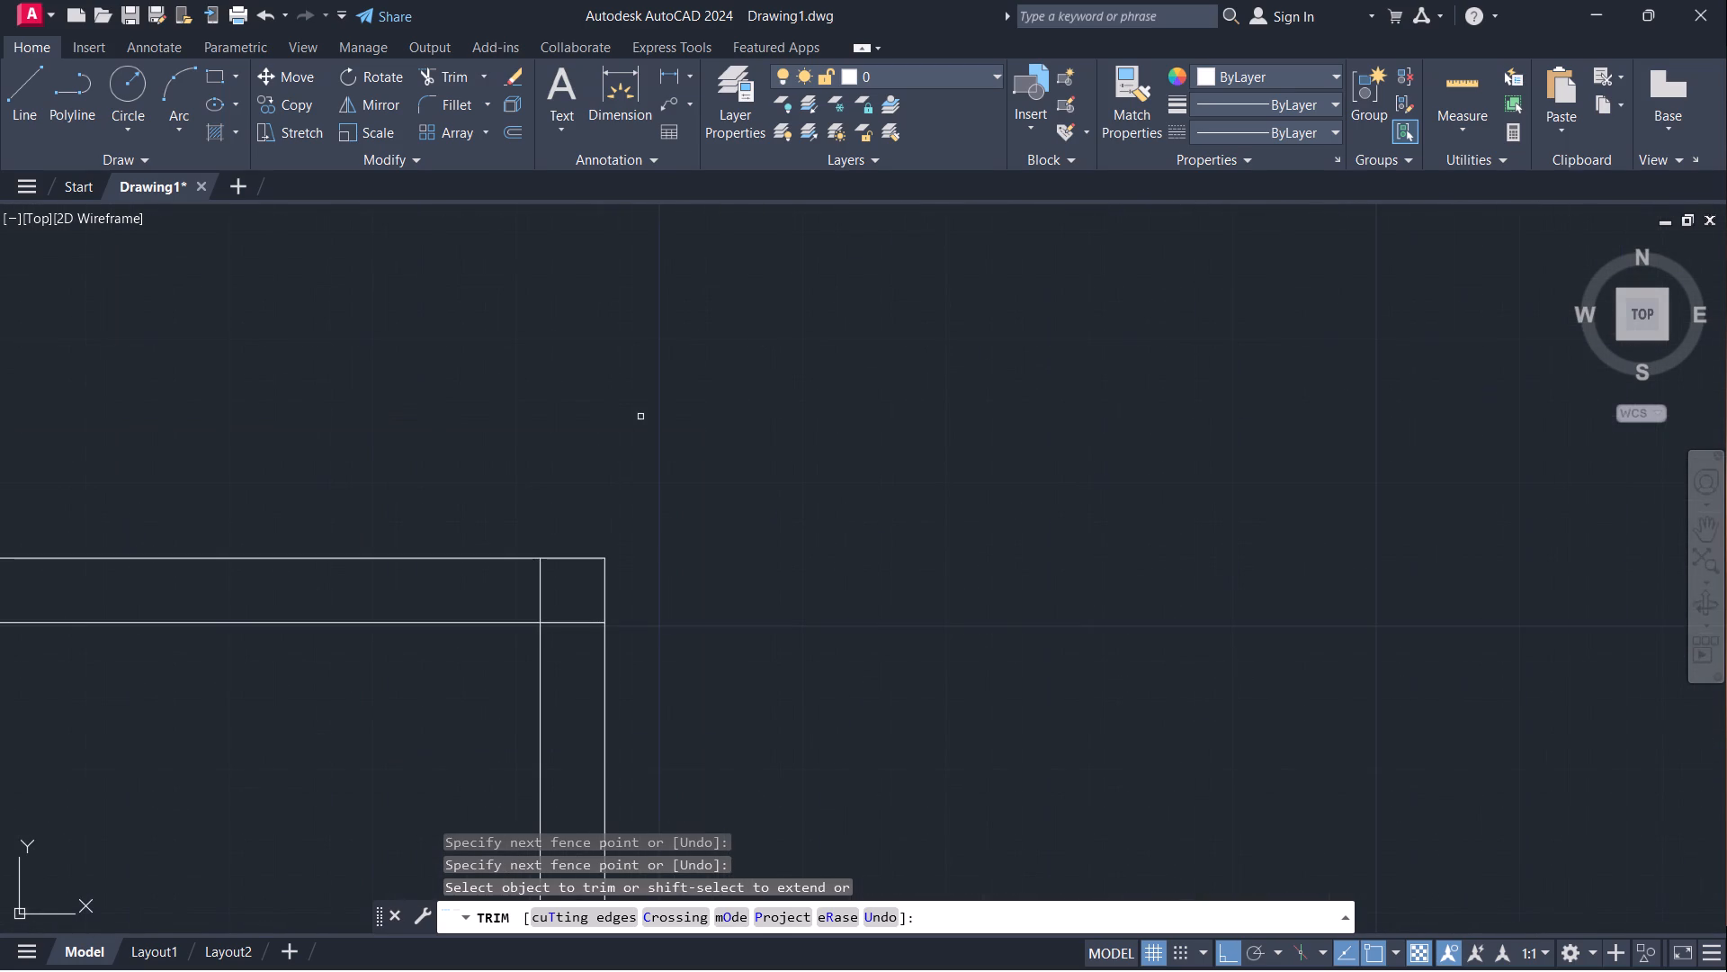
{"action": "left_click_drag", "start_coordinate": [521, 591], "coordinate": [556, 644]}
{"action": "scroll", "coordinate": [743, 478], "scroll_direction": "down", "scroll_amount": 6}
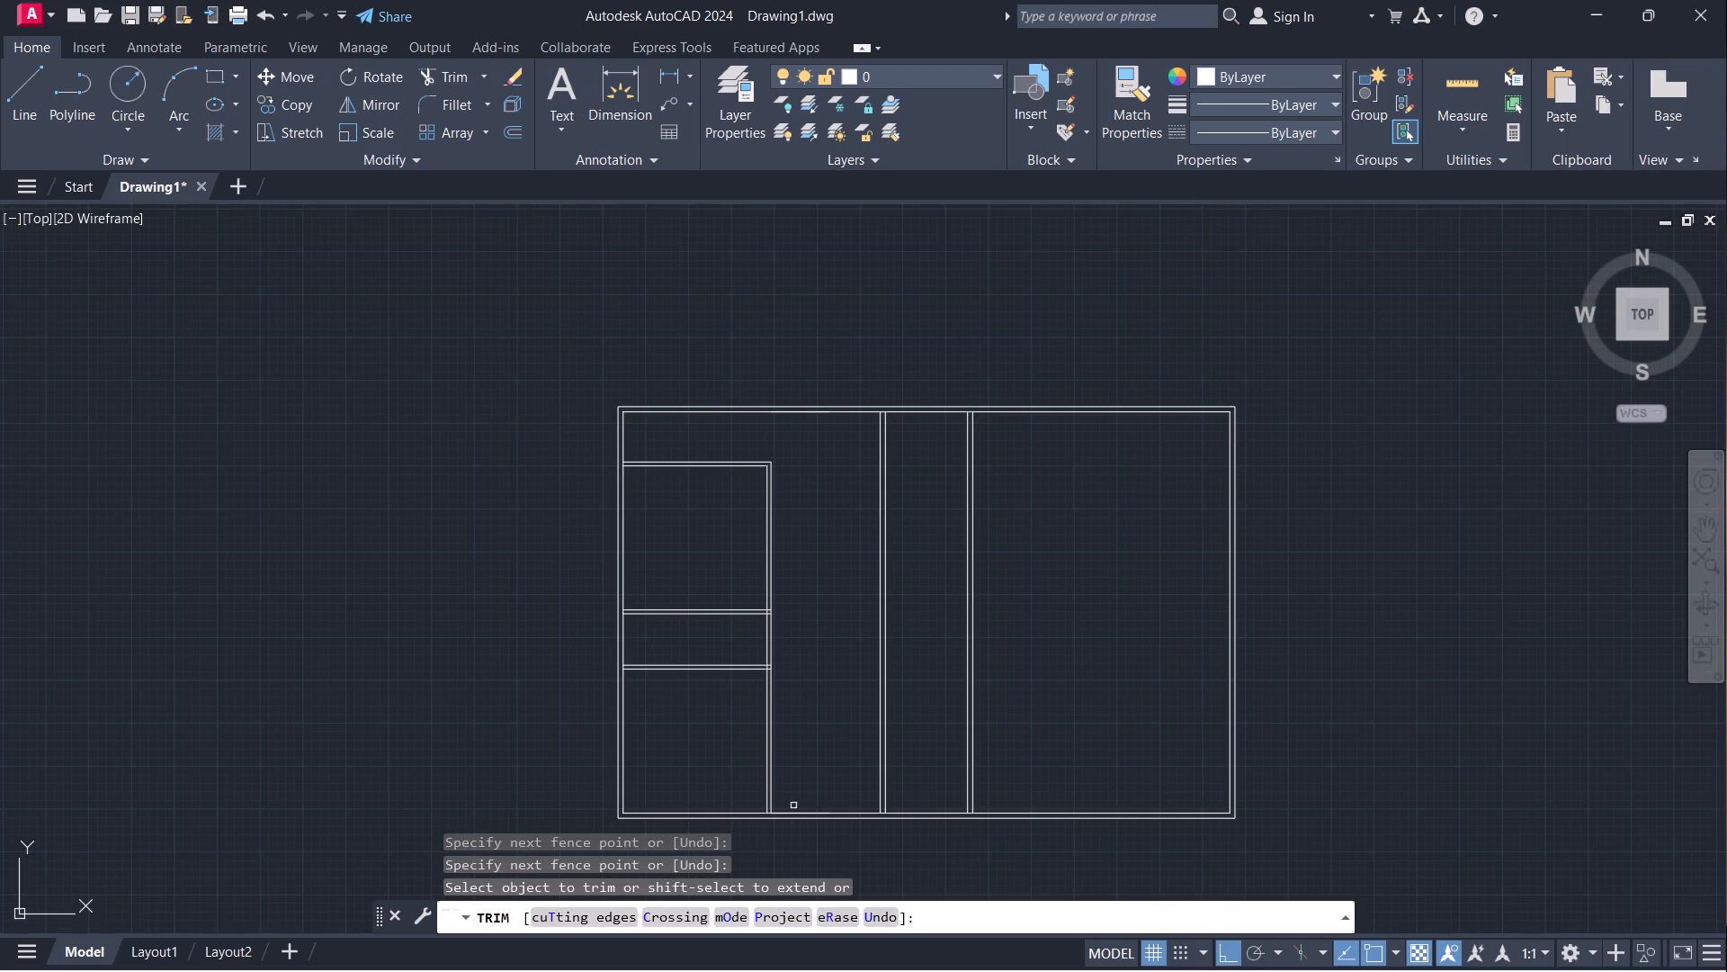
{"action": "scroll", "coordinate": [771, 672], "scroll_direction": "up", "scroll_amount": 3}
{"action": "scroll", "coordinate": [807, 531], "scroll_direction": "up", "scroll_amount": 4}
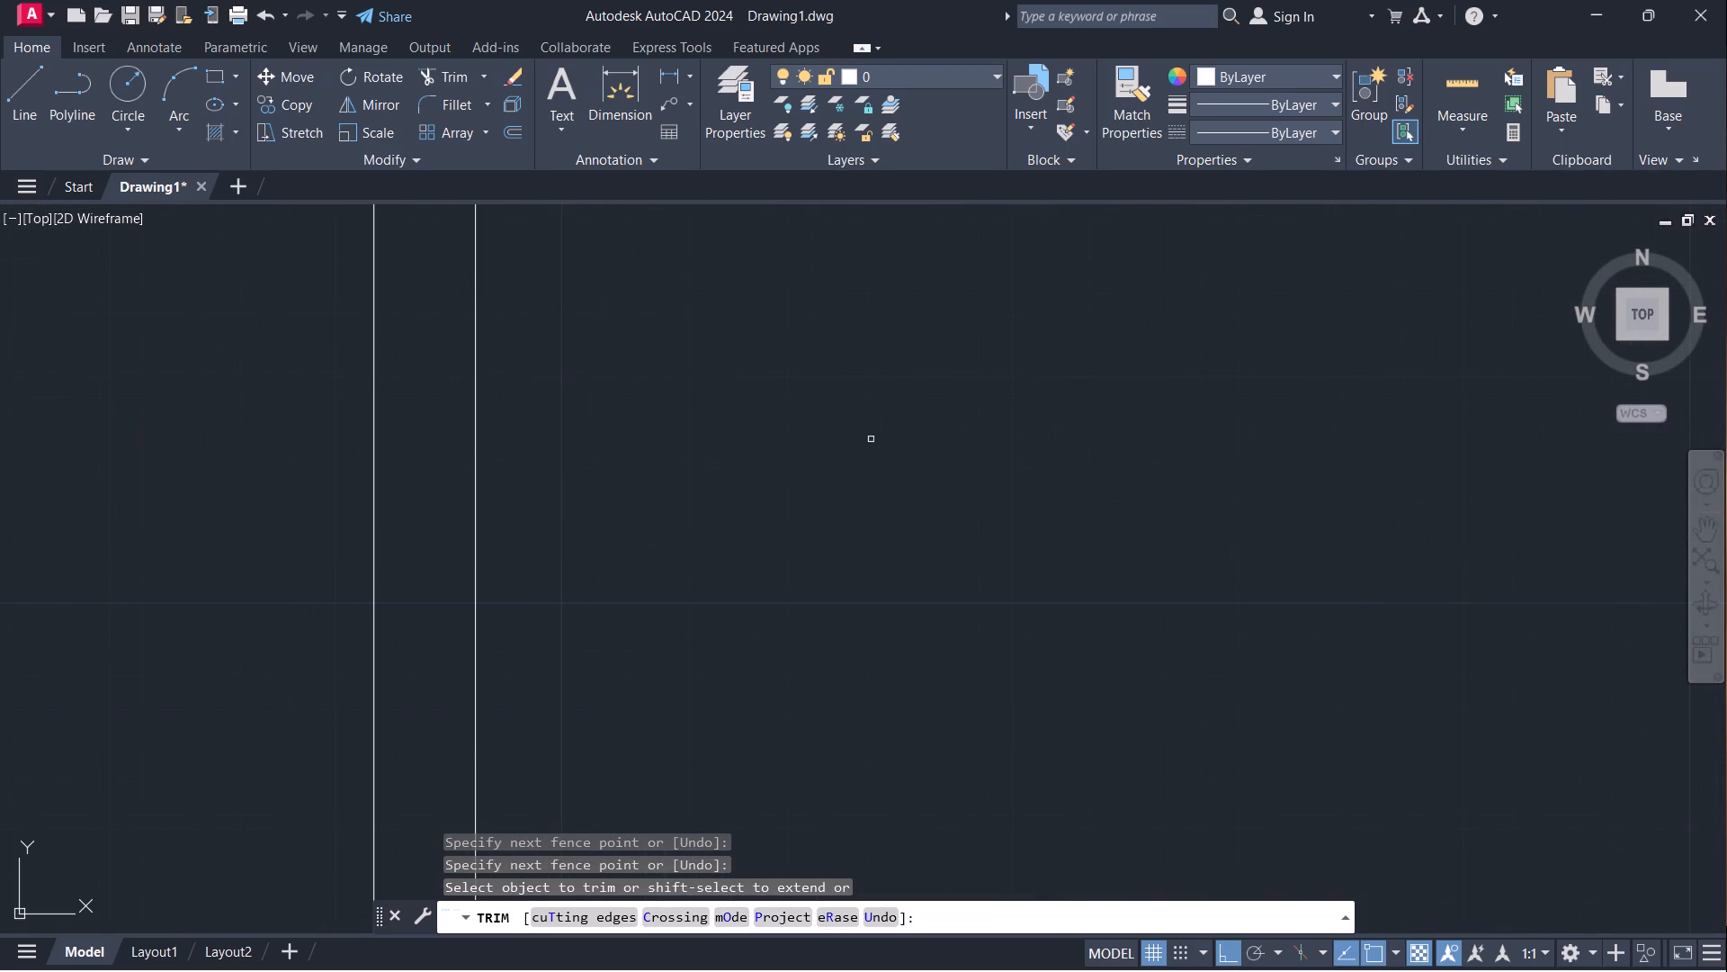
{"action": "key", "text": "Escape"}
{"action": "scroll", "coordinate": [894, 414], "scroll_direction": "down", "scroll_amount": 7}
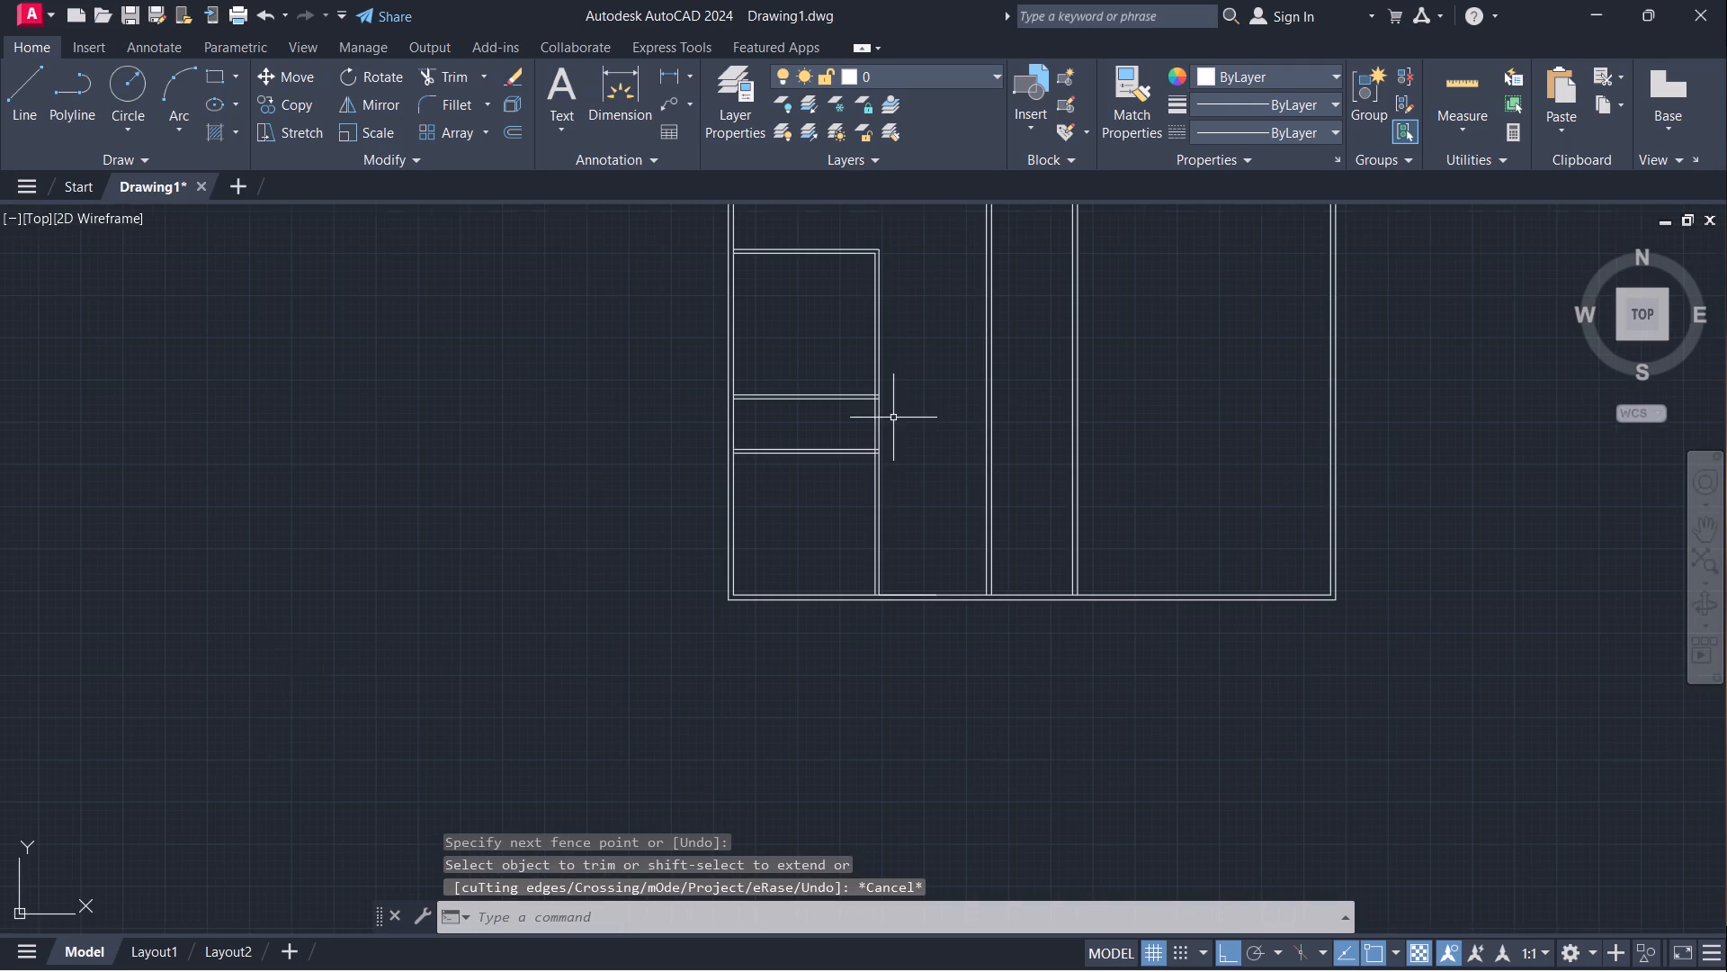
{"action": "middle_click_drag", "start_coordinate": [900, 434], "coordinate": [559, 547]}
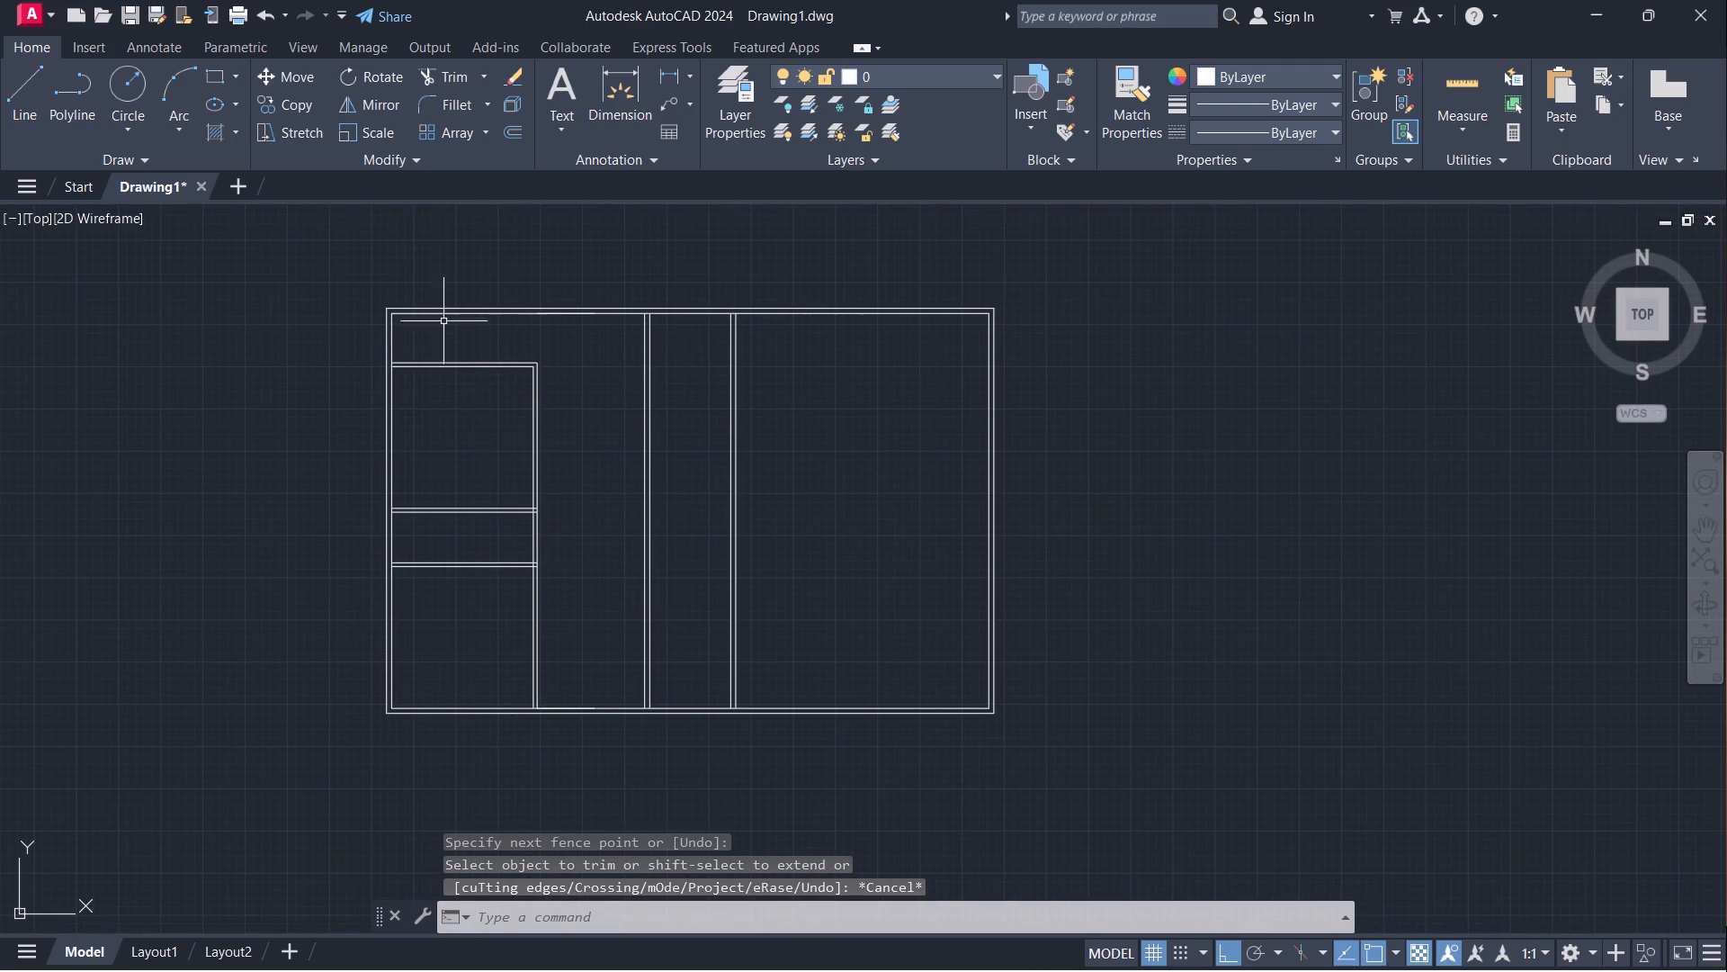
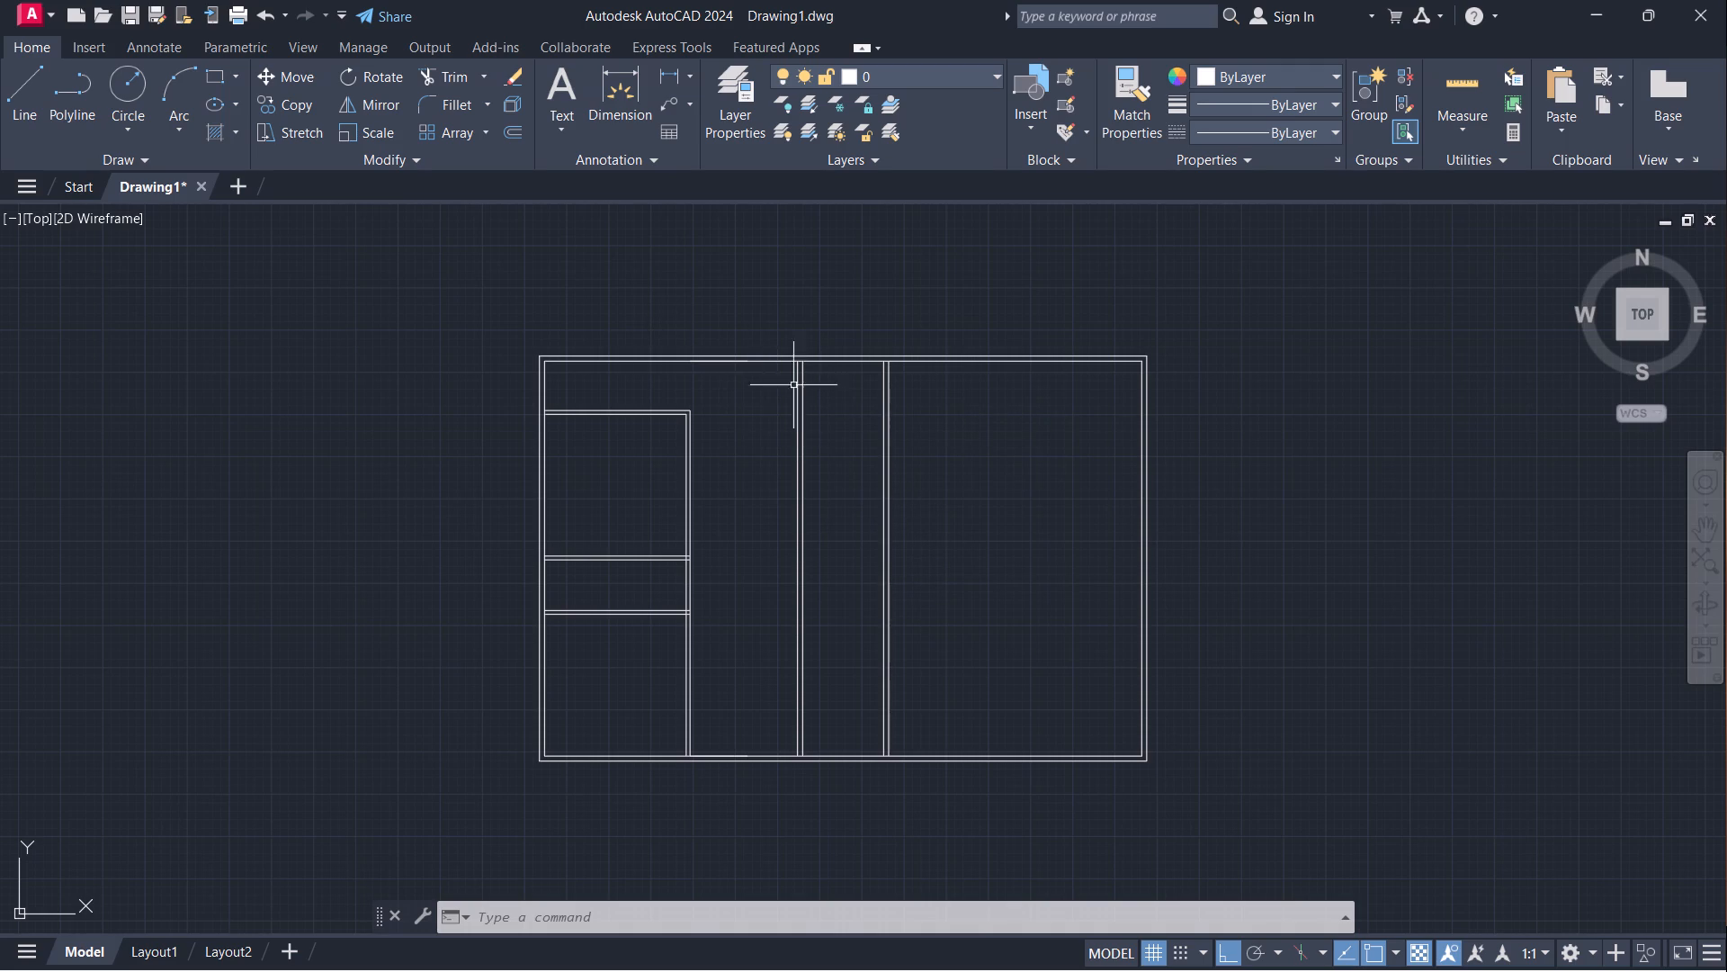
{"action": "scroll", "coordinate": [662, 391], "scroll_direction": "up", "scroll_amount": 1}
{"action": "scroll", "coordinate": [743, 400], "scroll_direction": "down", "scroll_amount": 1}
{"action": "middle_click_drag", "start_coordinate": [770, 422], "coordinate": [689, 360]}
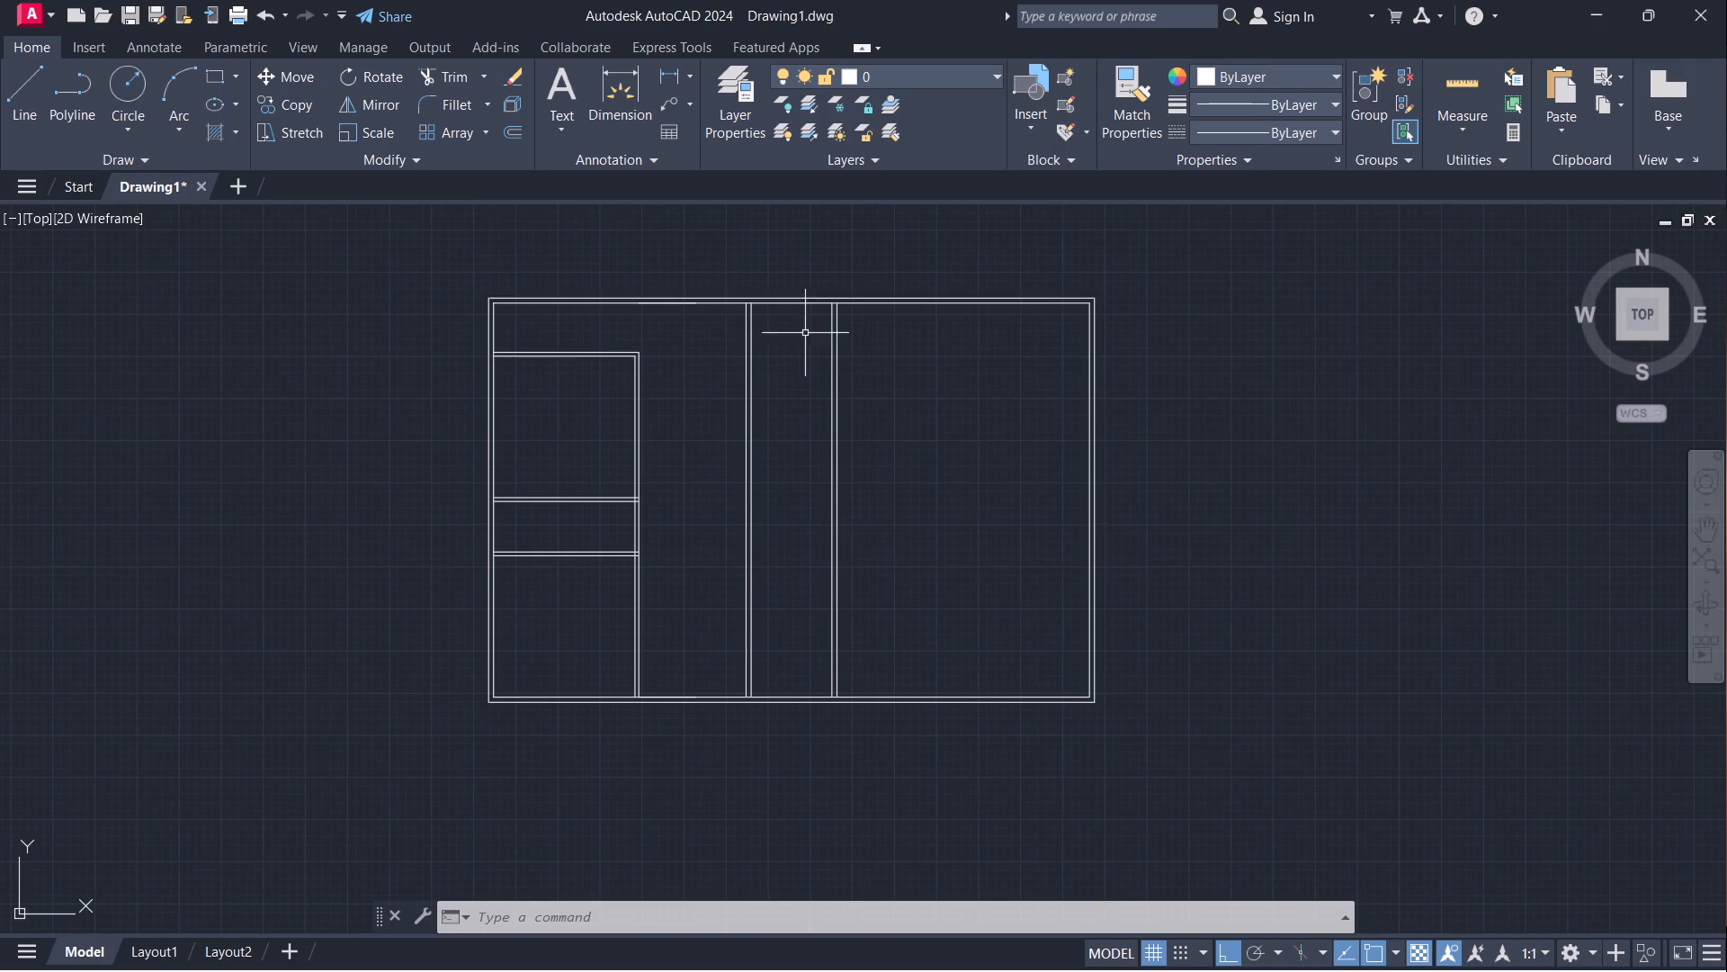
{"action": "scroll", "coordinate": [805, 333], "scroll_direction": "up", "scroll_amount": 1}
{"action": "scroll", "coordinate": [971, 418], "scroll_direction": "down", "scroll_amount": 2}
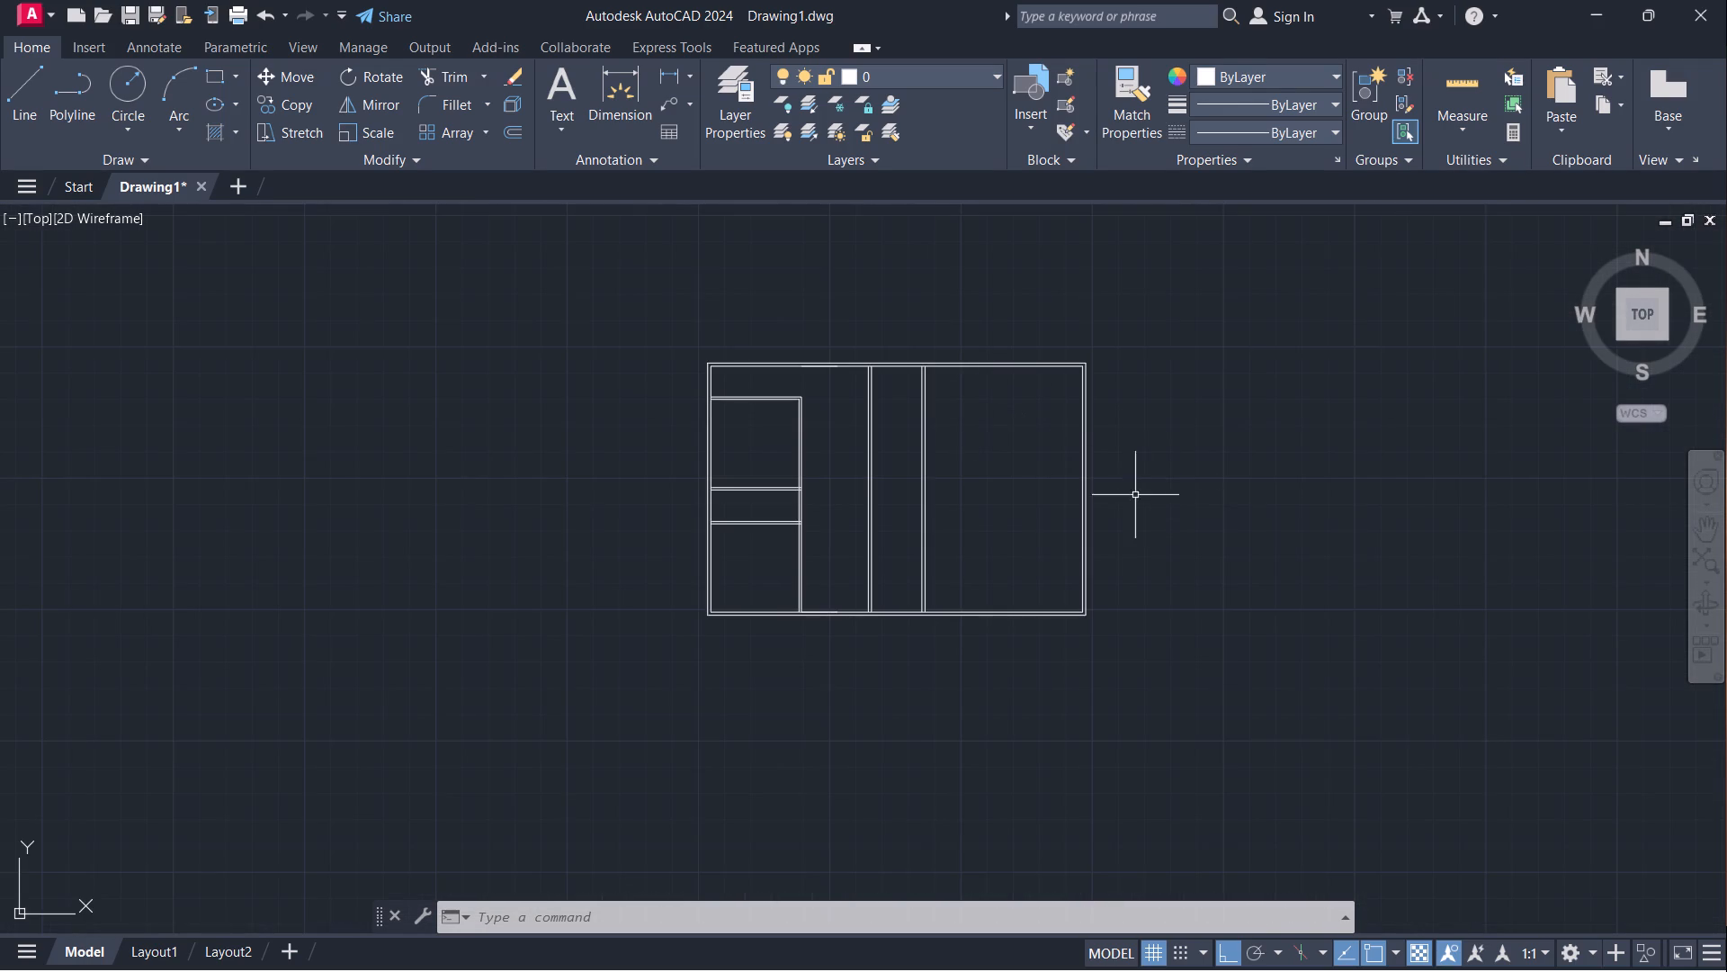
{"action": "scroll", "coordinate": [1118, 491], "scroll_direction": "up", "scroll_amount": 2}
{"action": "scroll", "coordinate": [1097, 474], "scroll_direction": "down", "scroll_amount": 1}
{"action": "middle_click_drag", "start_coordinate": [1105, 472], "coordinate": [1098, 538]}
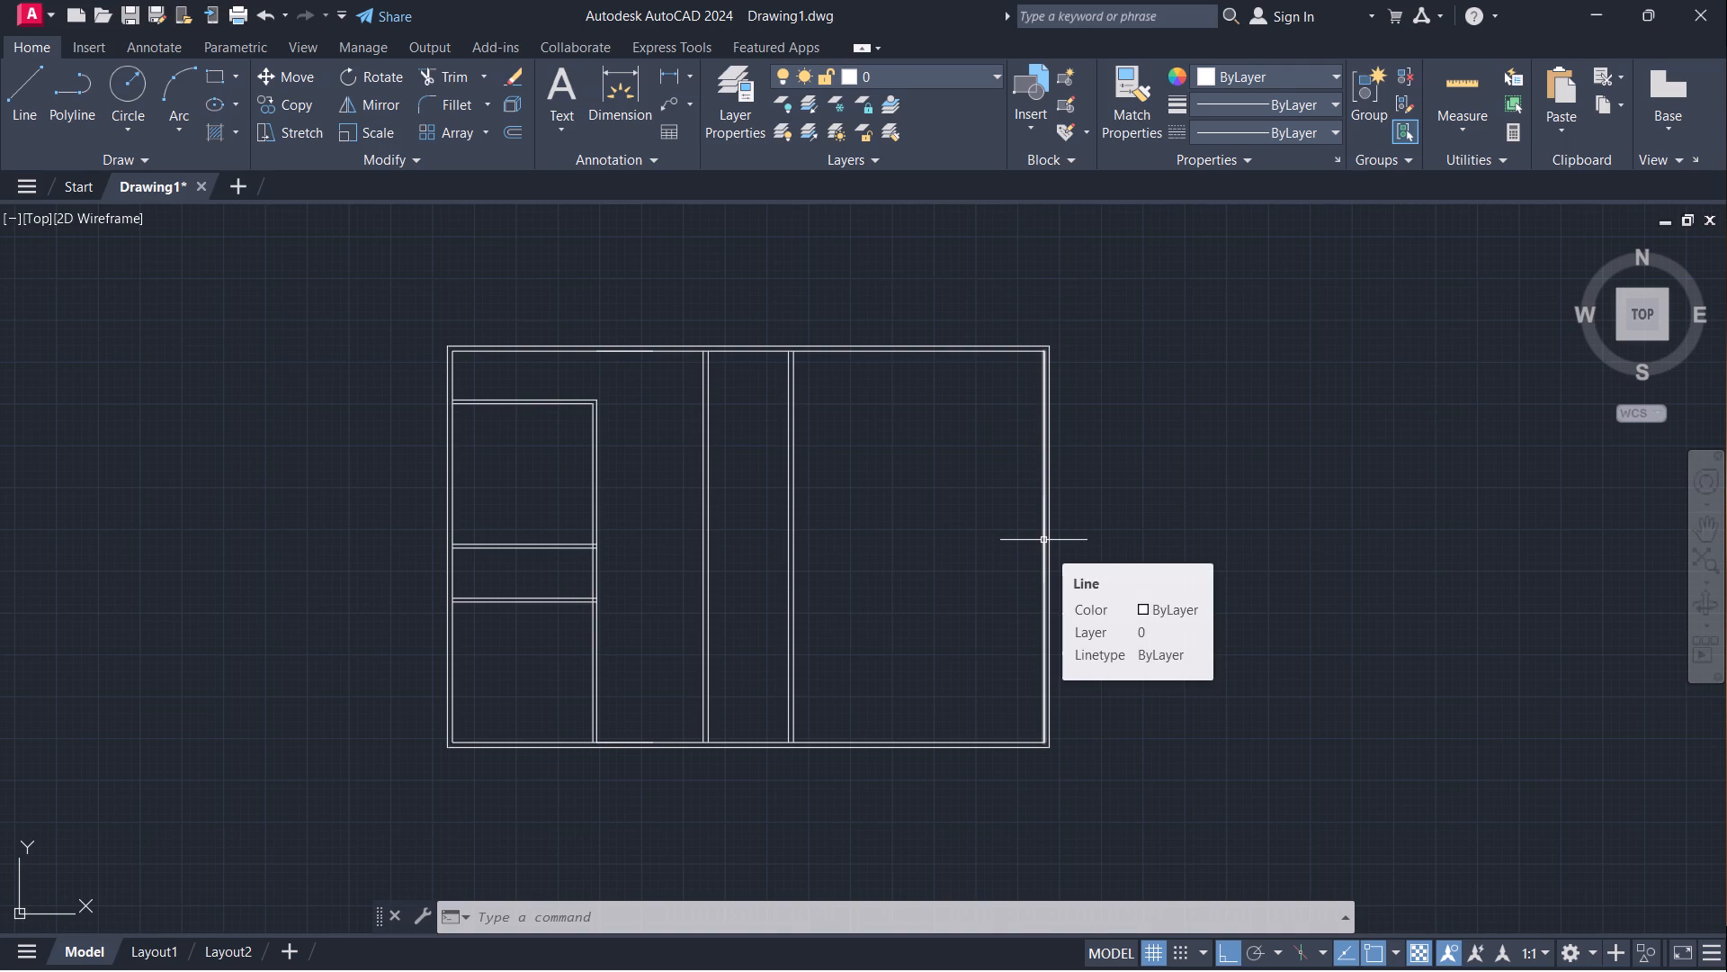
Offset the inner line of the right exterior wall 14' inward to start a new vertical partition.
{"action": "left_click", "coordinate": [1043, 540]}
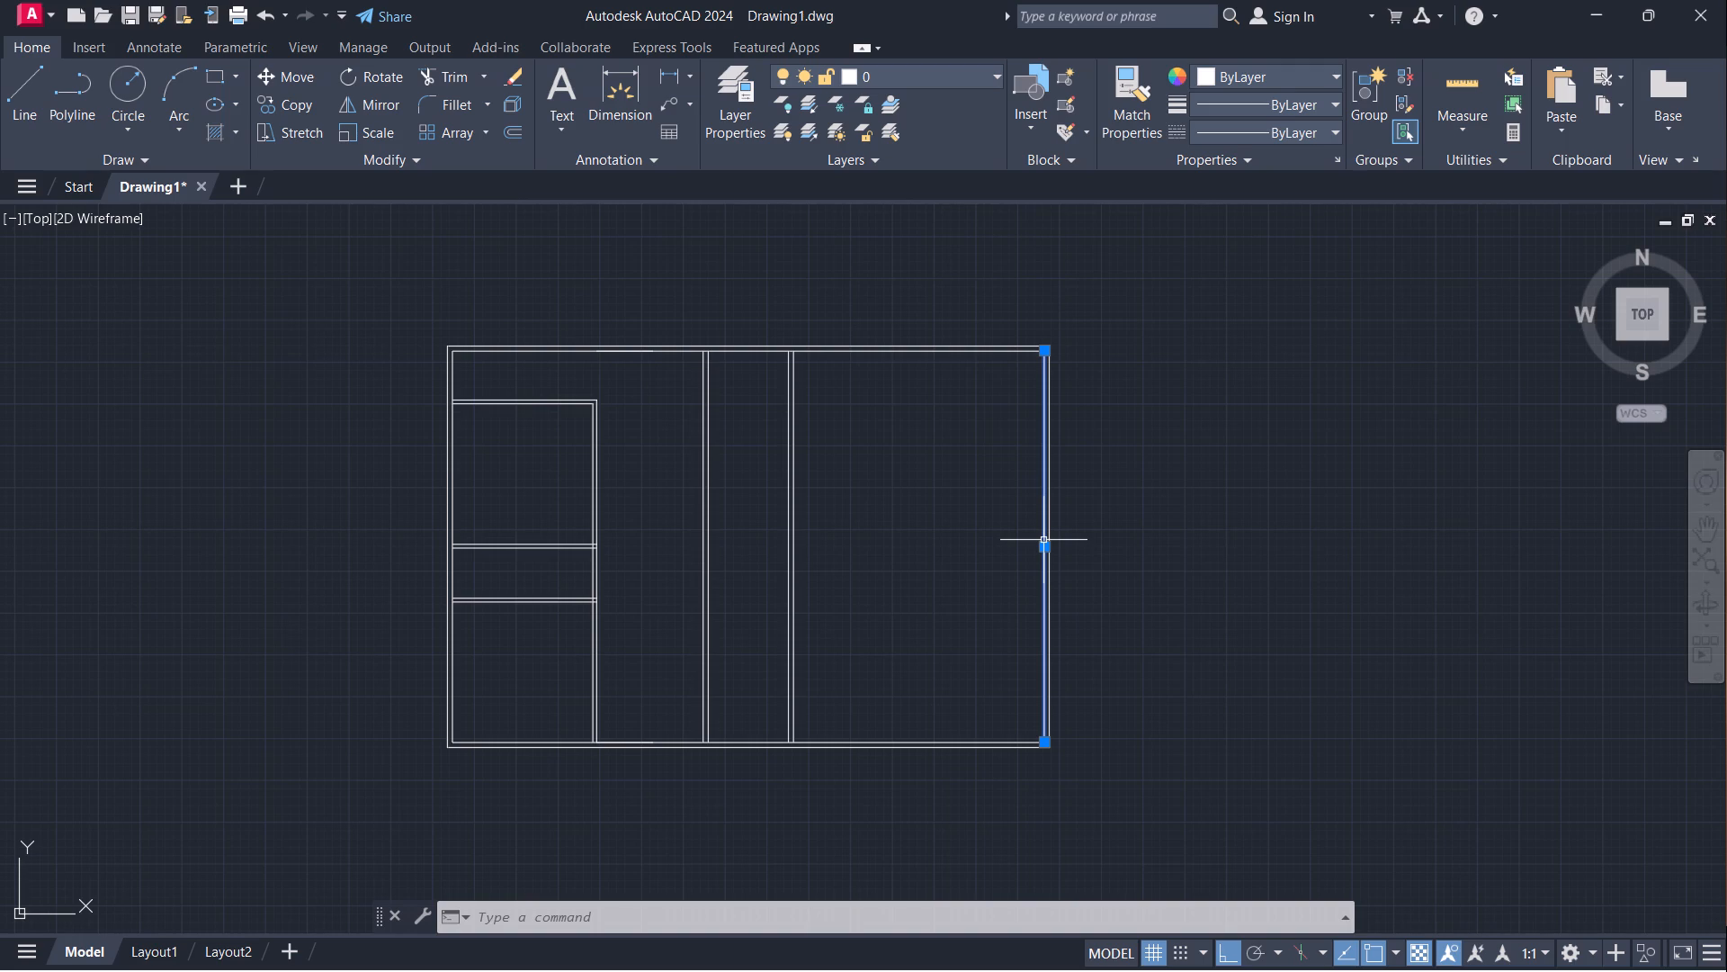
{"action": "key", "text": "o"}
{"action": "key", "text": "Return"}
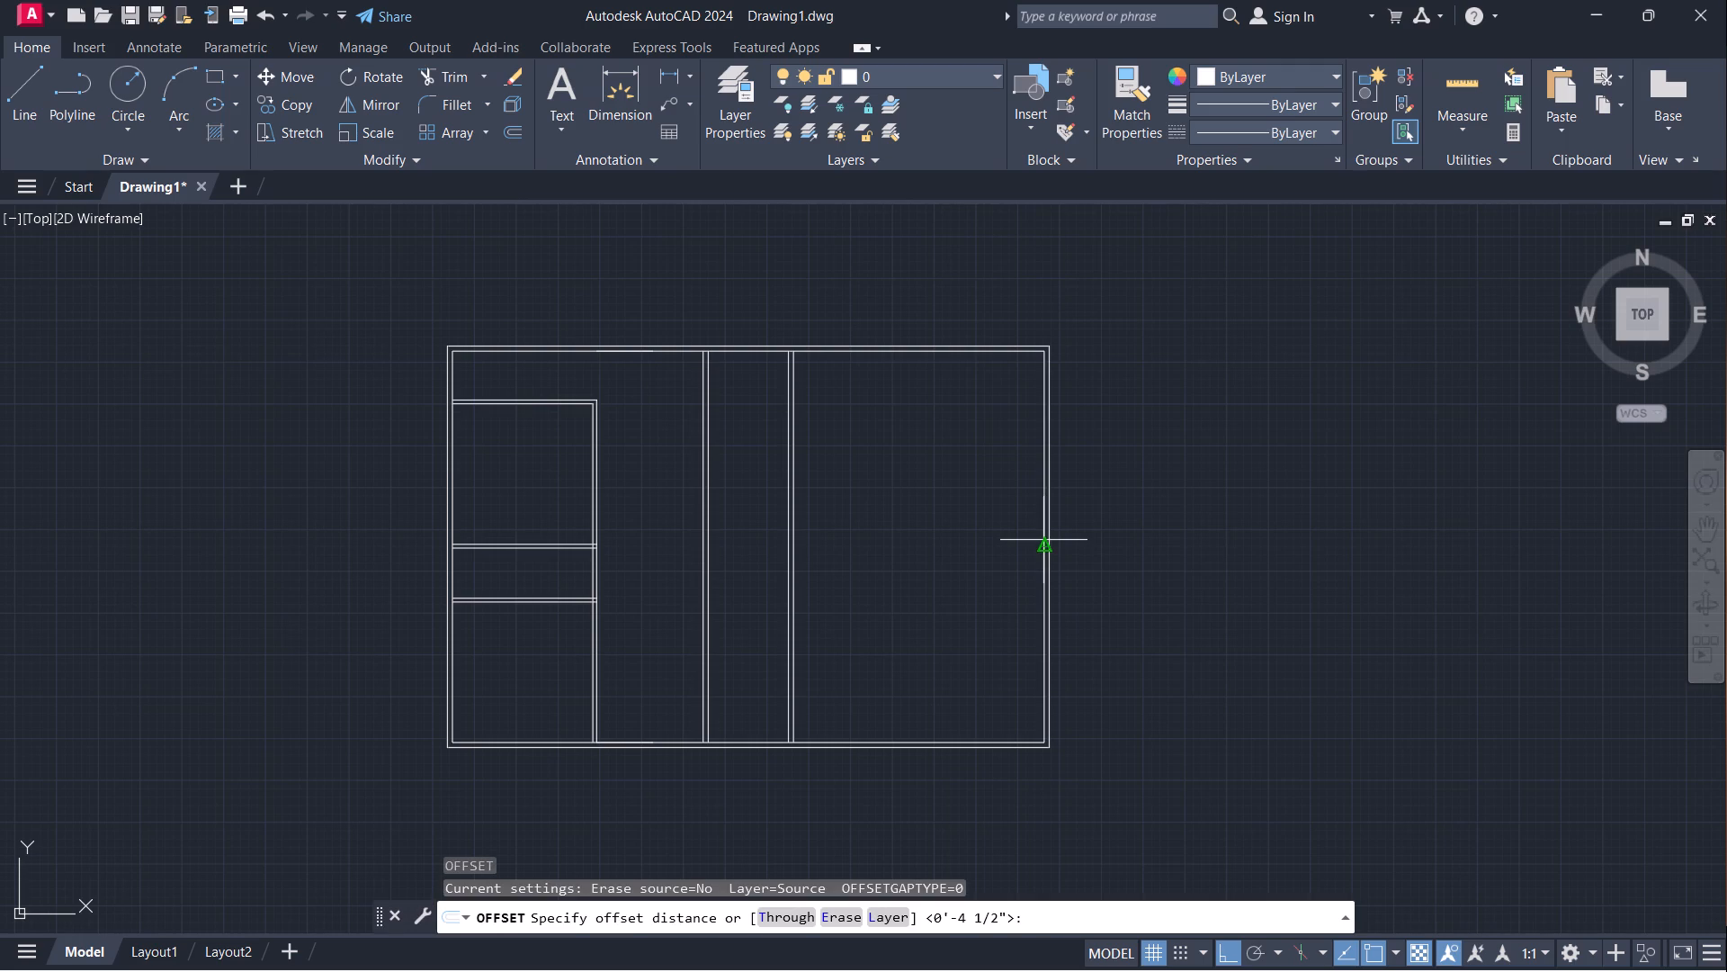
{"action": "left_click", "coordinate": [1045, 553]}
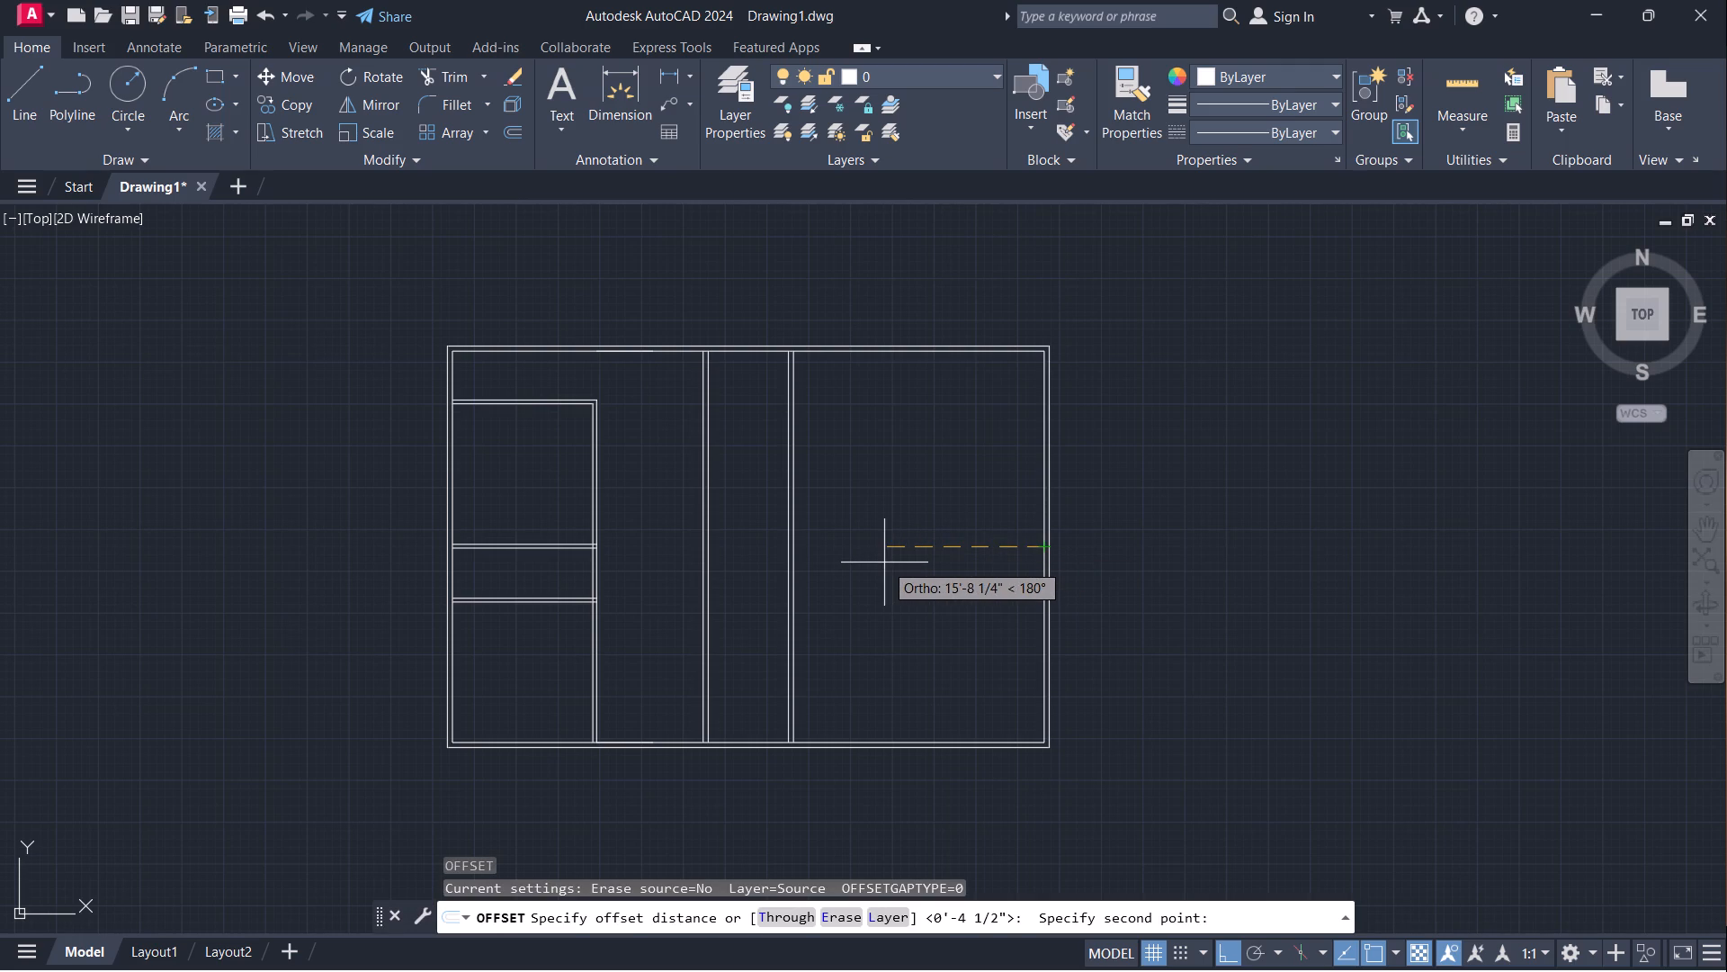
{"action": "type", "text": "14'"}
{"action": "key", "text": "Return"}
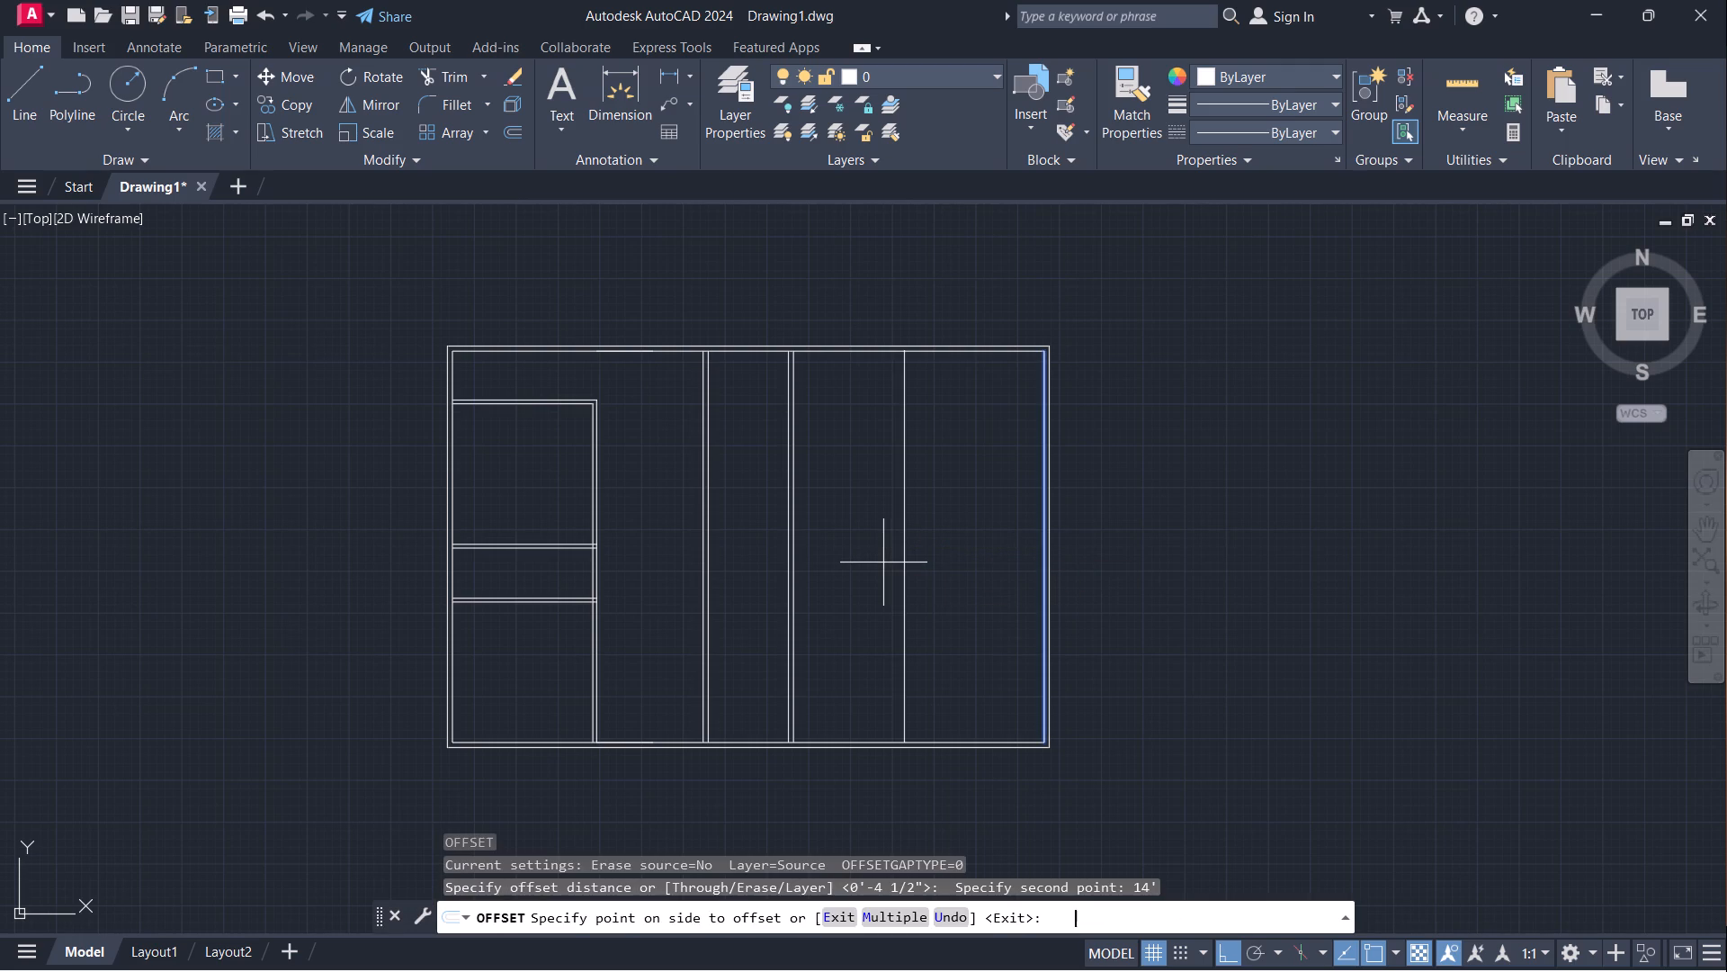
{"action": "left_click", "coordinate": [868, 566]}
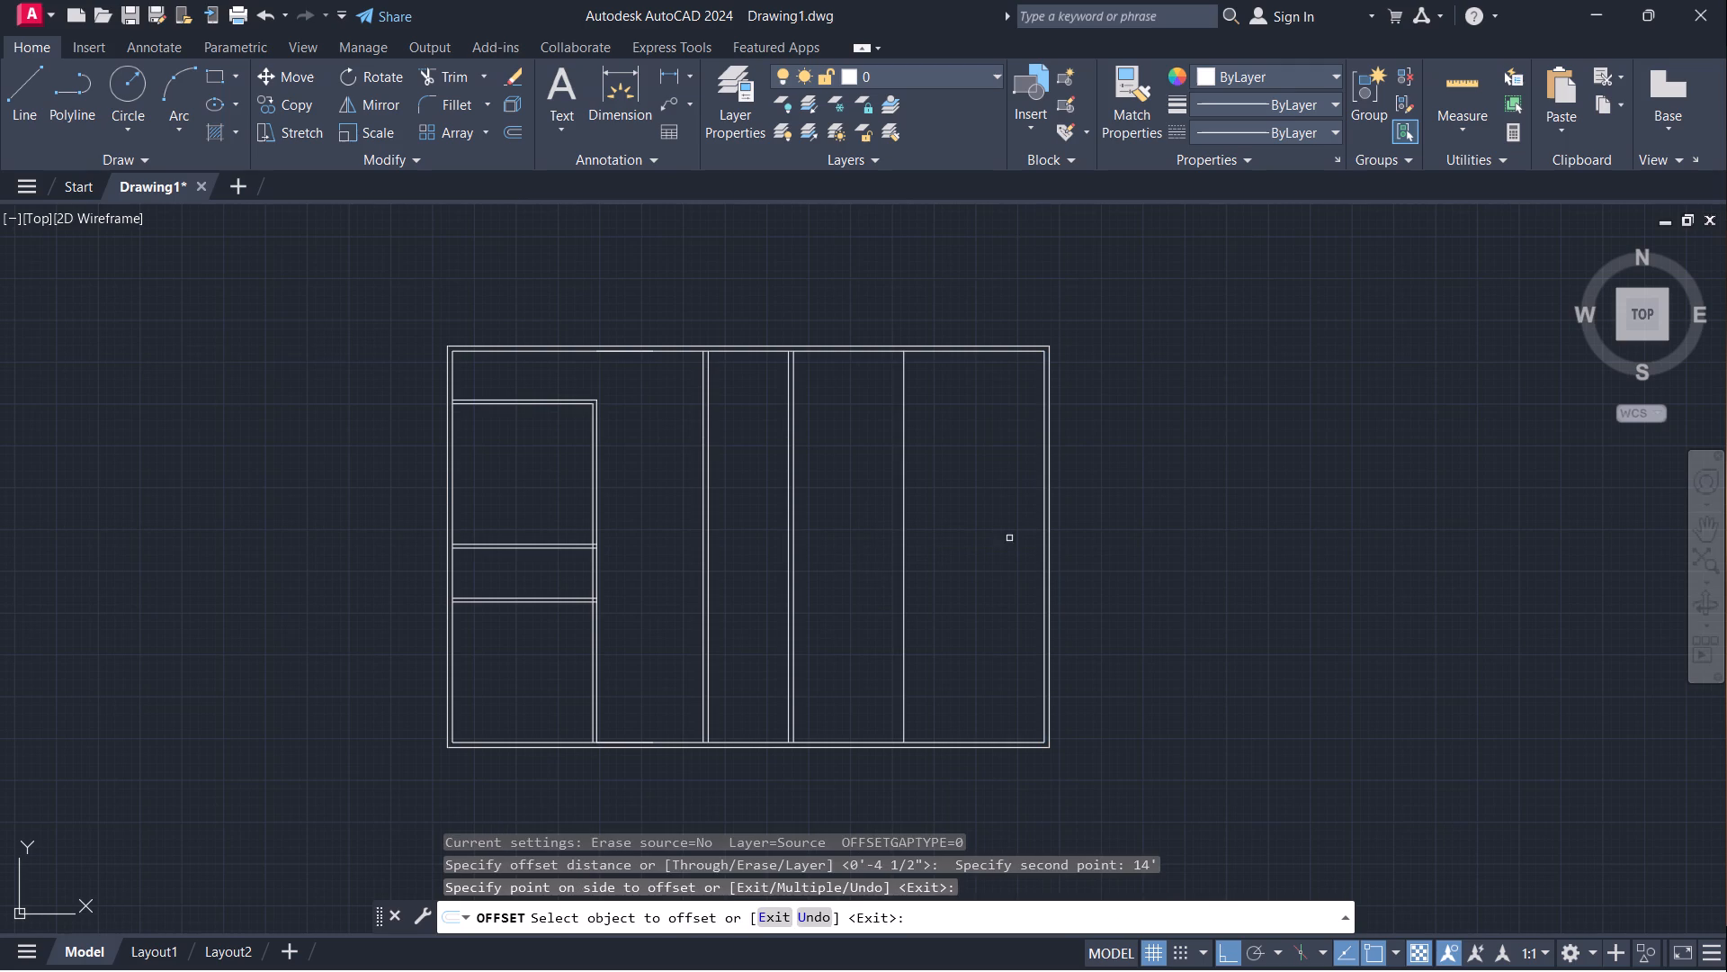
{"action": "scroll", "coordinate": [1005, 541], "scroll_direction": "up", "scroll_amount": 1}
{"action": "key", "text": "Escape"}
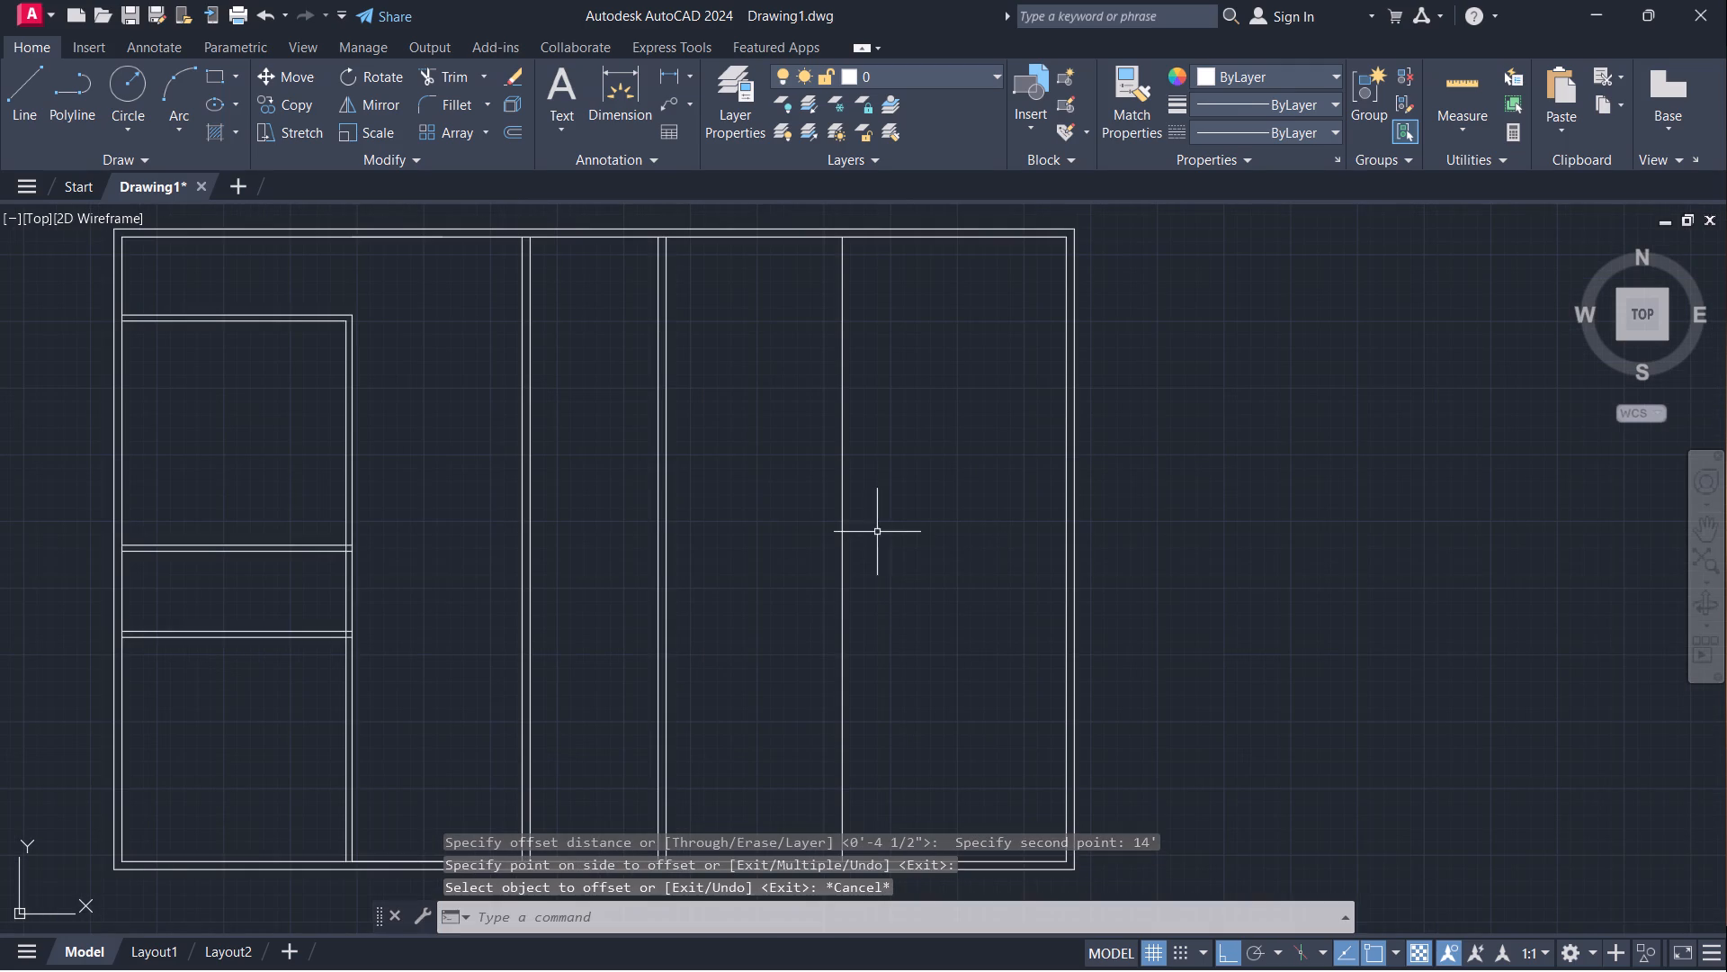
Offset the new vertical partition line 4.5" to the left to give the partition its thickness.
{"action": "left_click", "coordinate": [845, 541]}
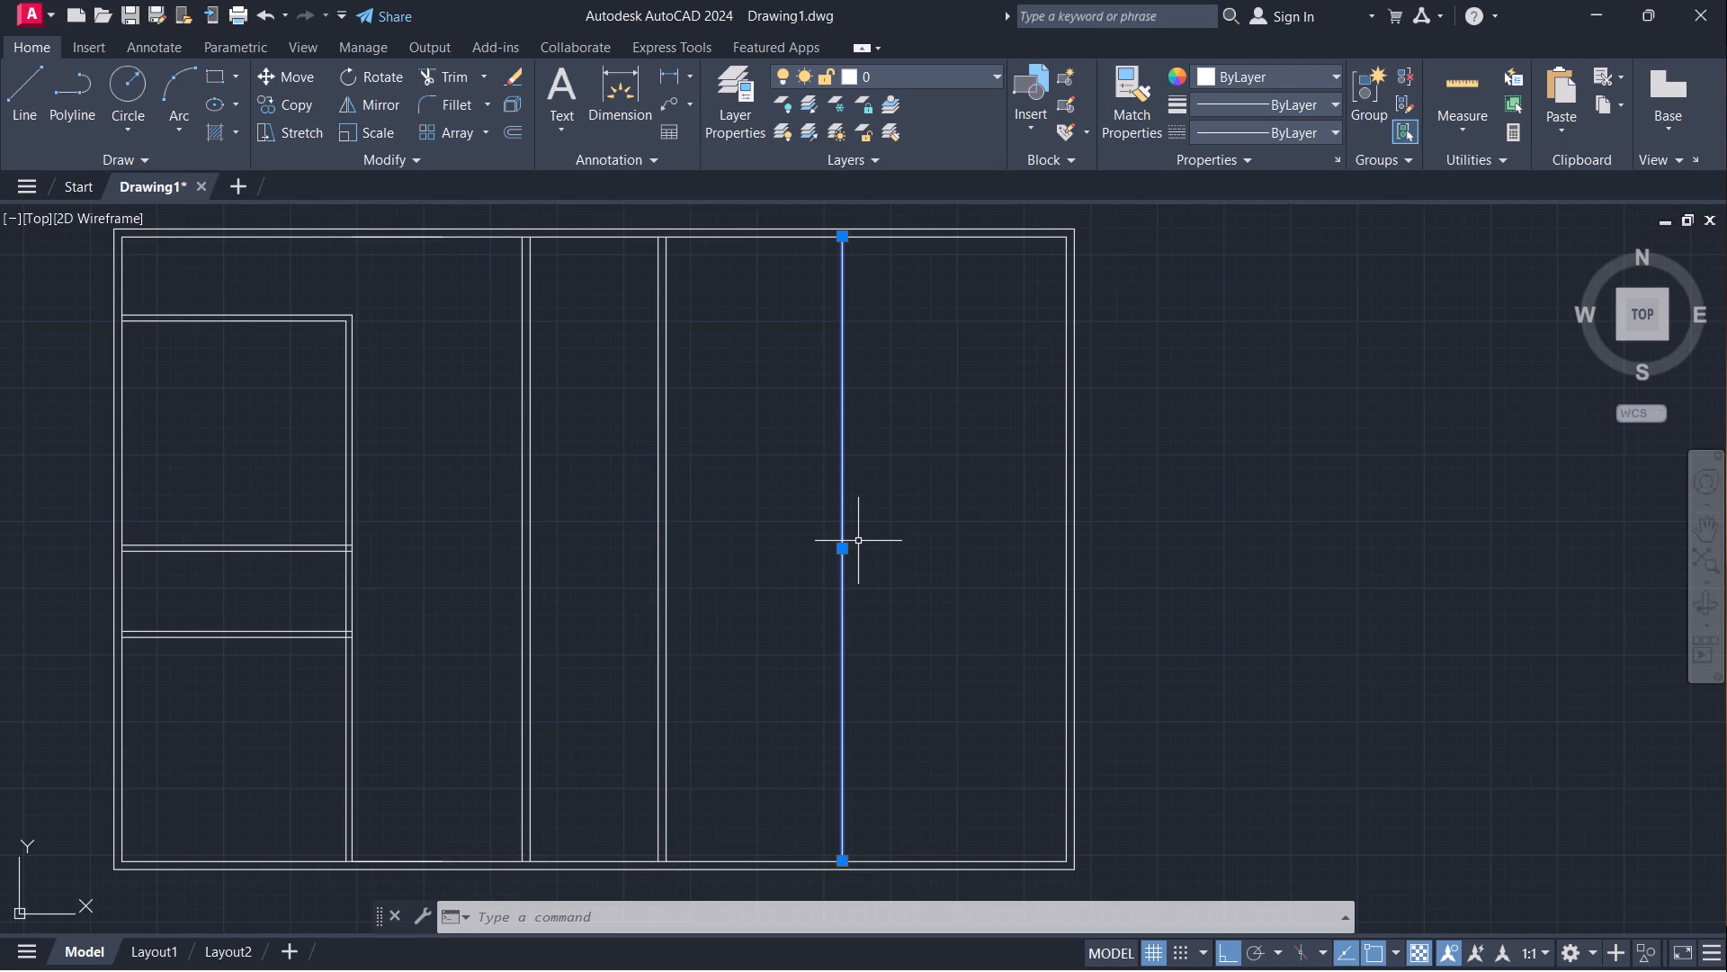
{"action": "key", "text": "o"}
{"action": "key", "text": "Return"}
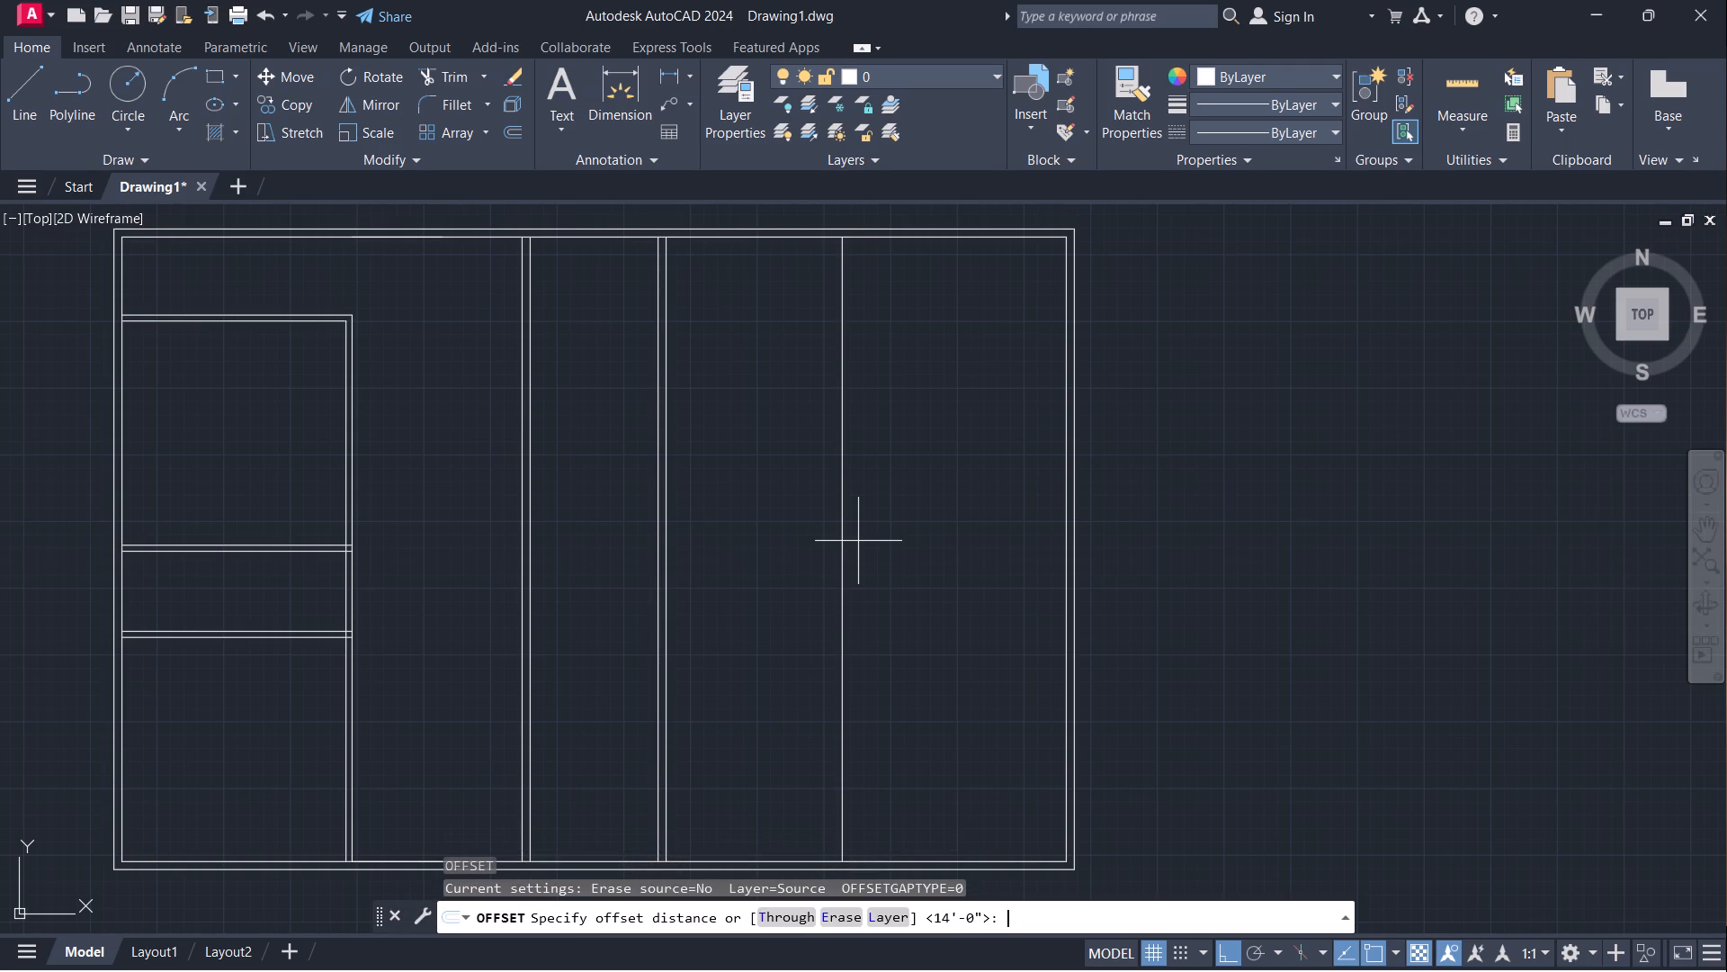
{"action": "left_click", "coordinate": [844, 553]}
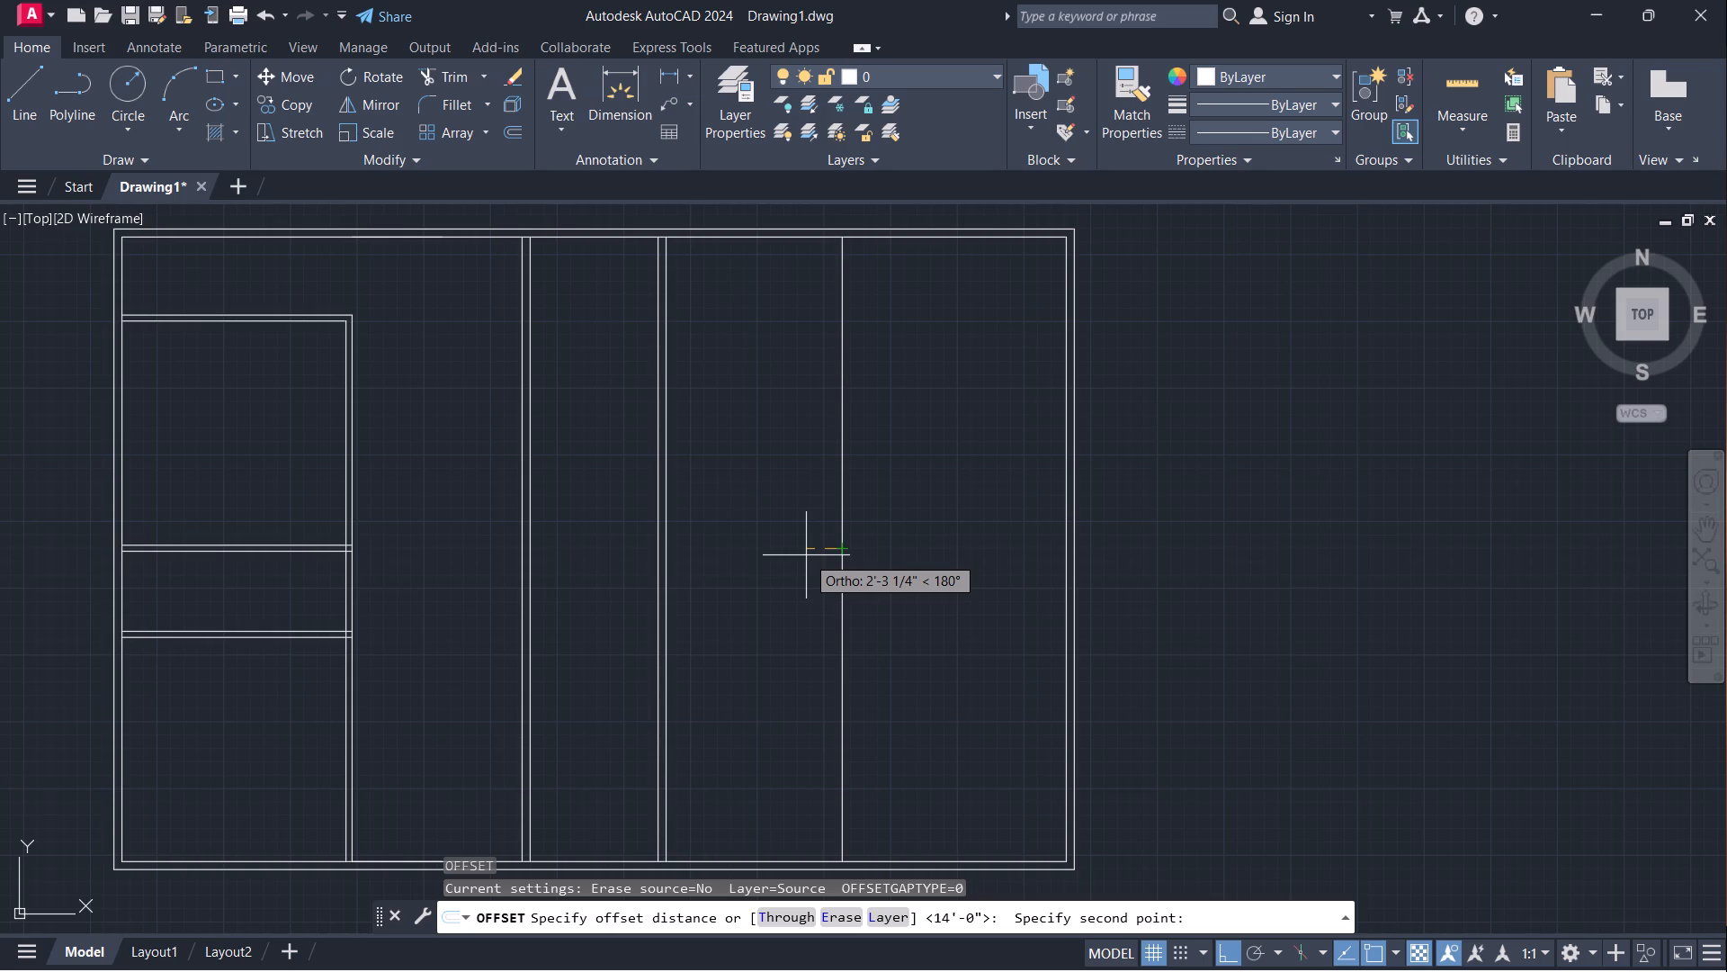
{"action": "type", "text": "4.5\""}
{"action": "key", "text": "Return"}
{"action": "left_click", "coordinate": [806, 555]}
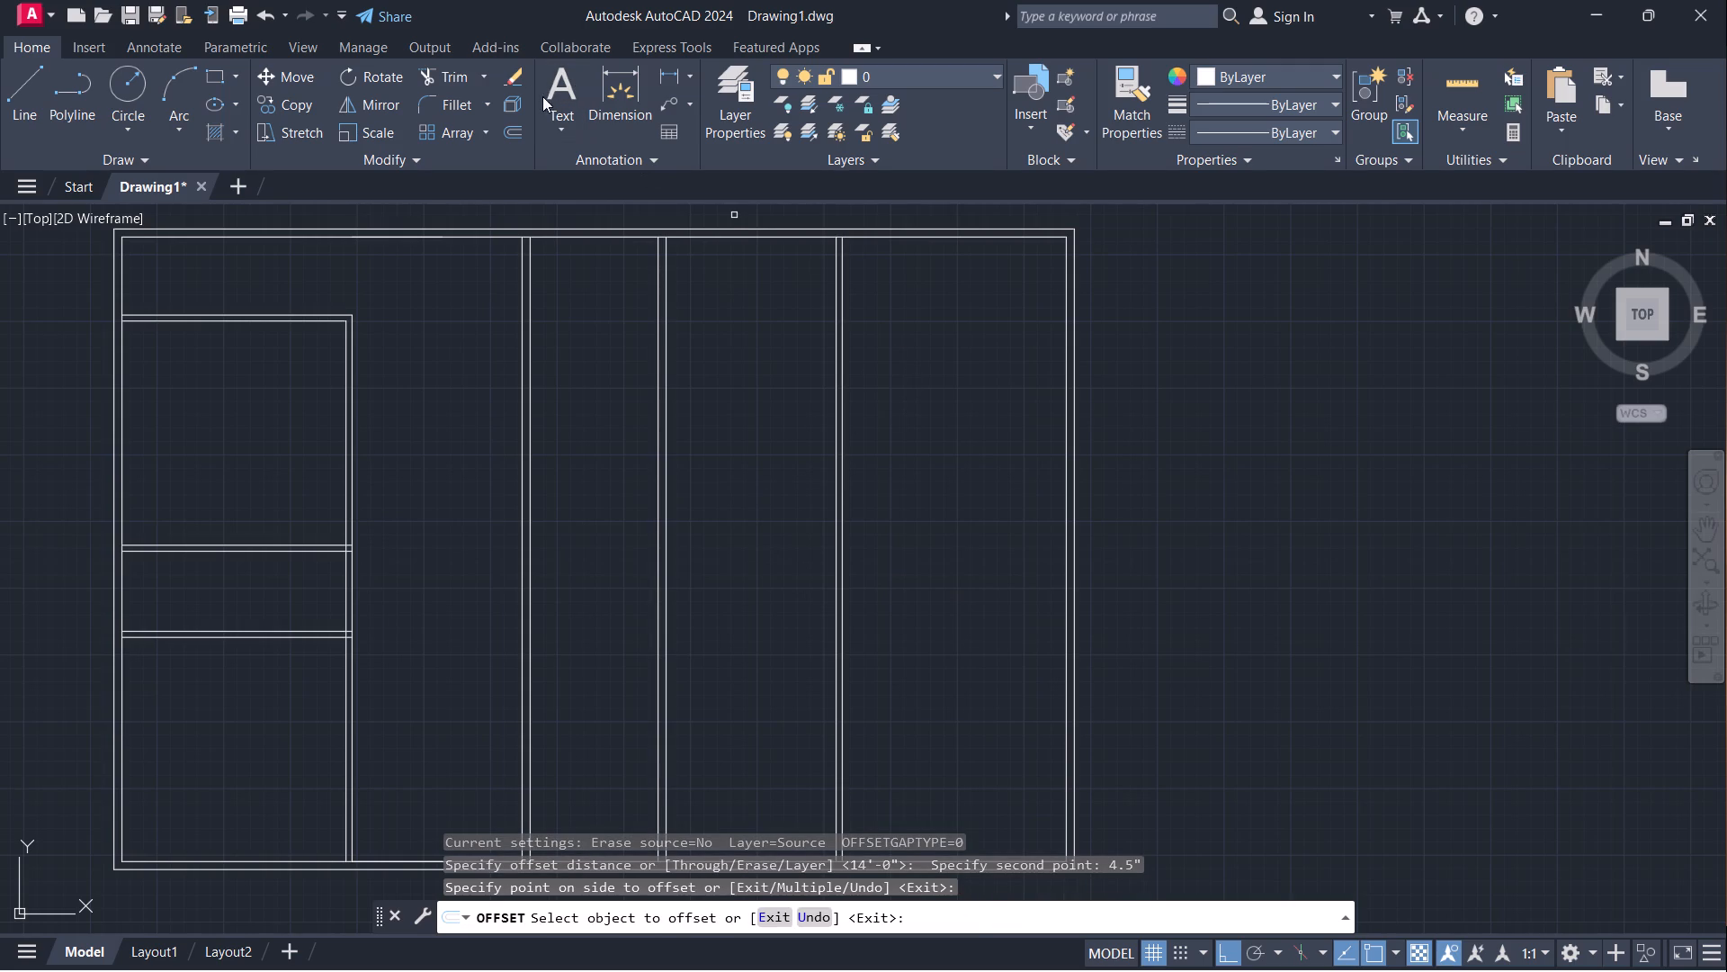
Measure the distance along the bottom wall between the third vertical partition and the new one with a temporary linear dimension.
{"action": "left_click", "coordinate": [676, 74]}
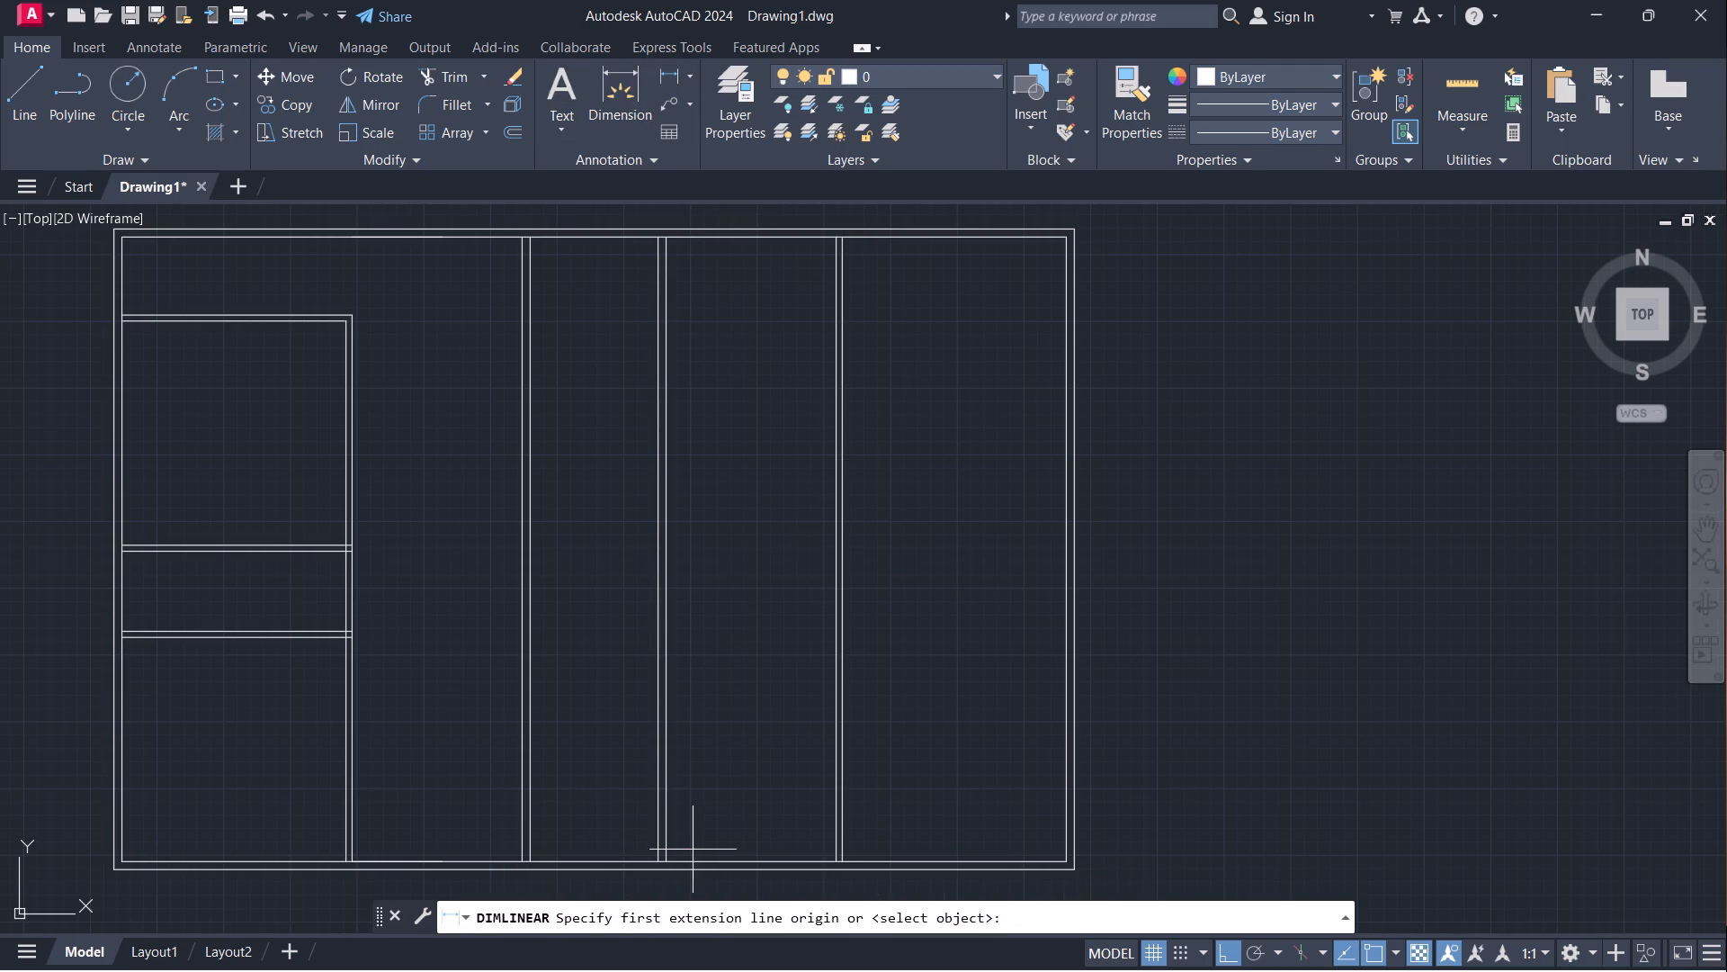
{"action": "left_click", "coordinate": [661, 865]}
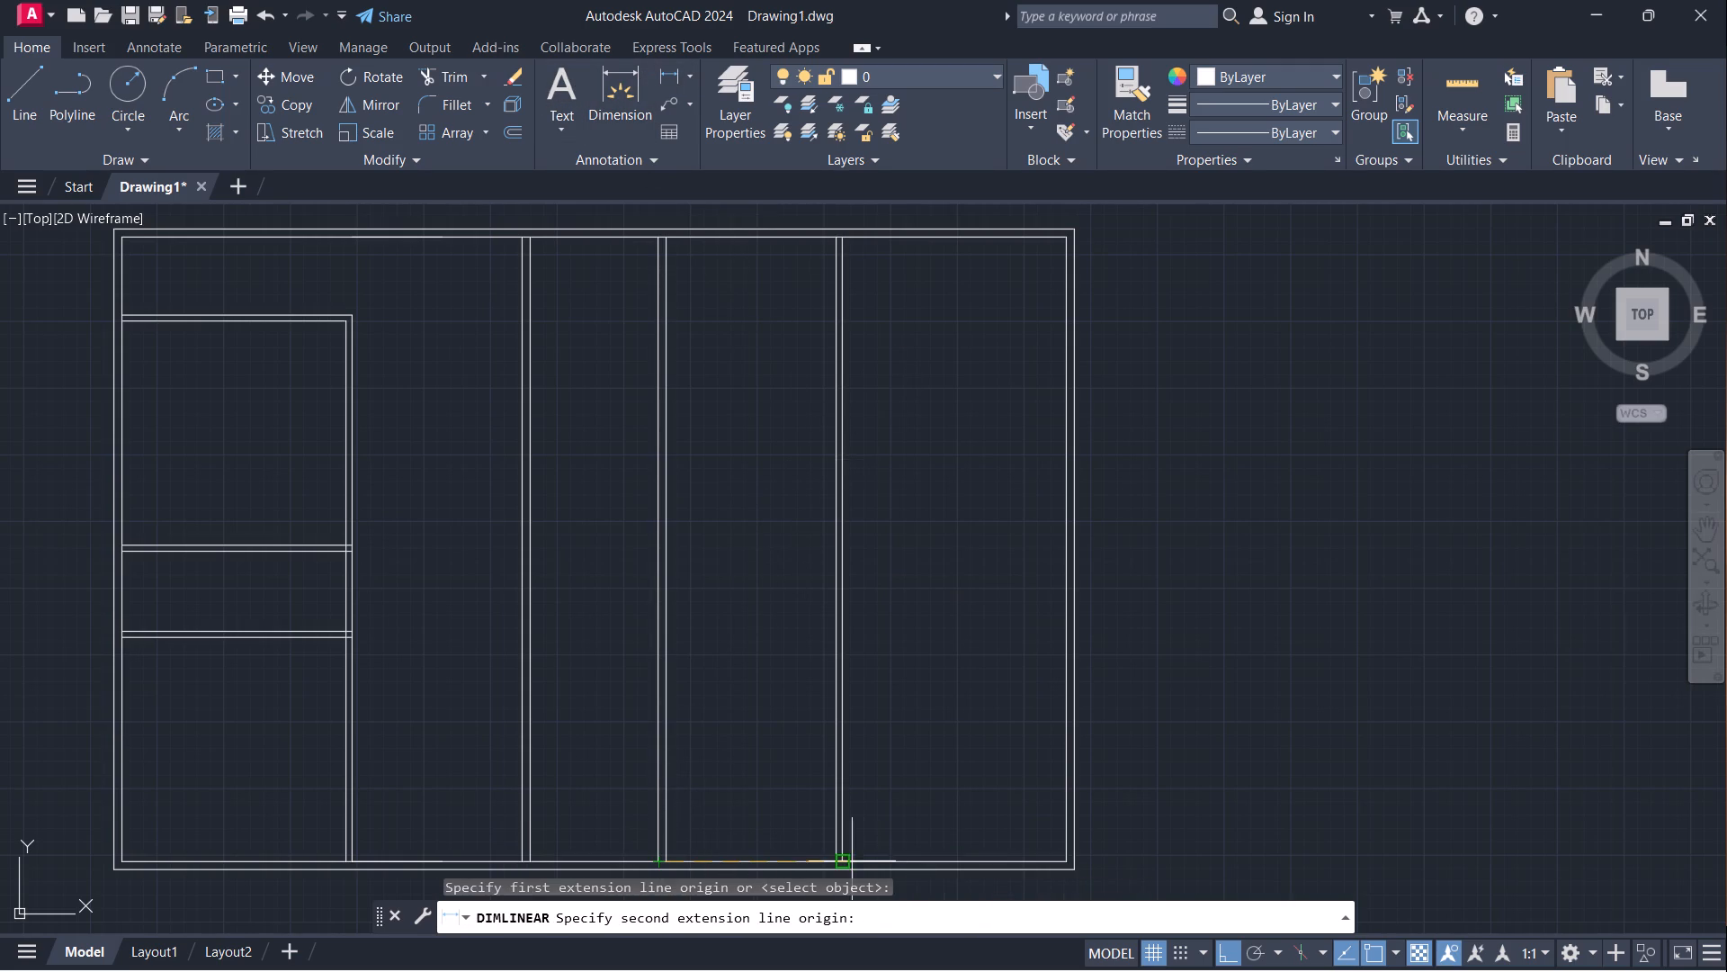
{"action": "left_click", "coordinate": [835, 858]}
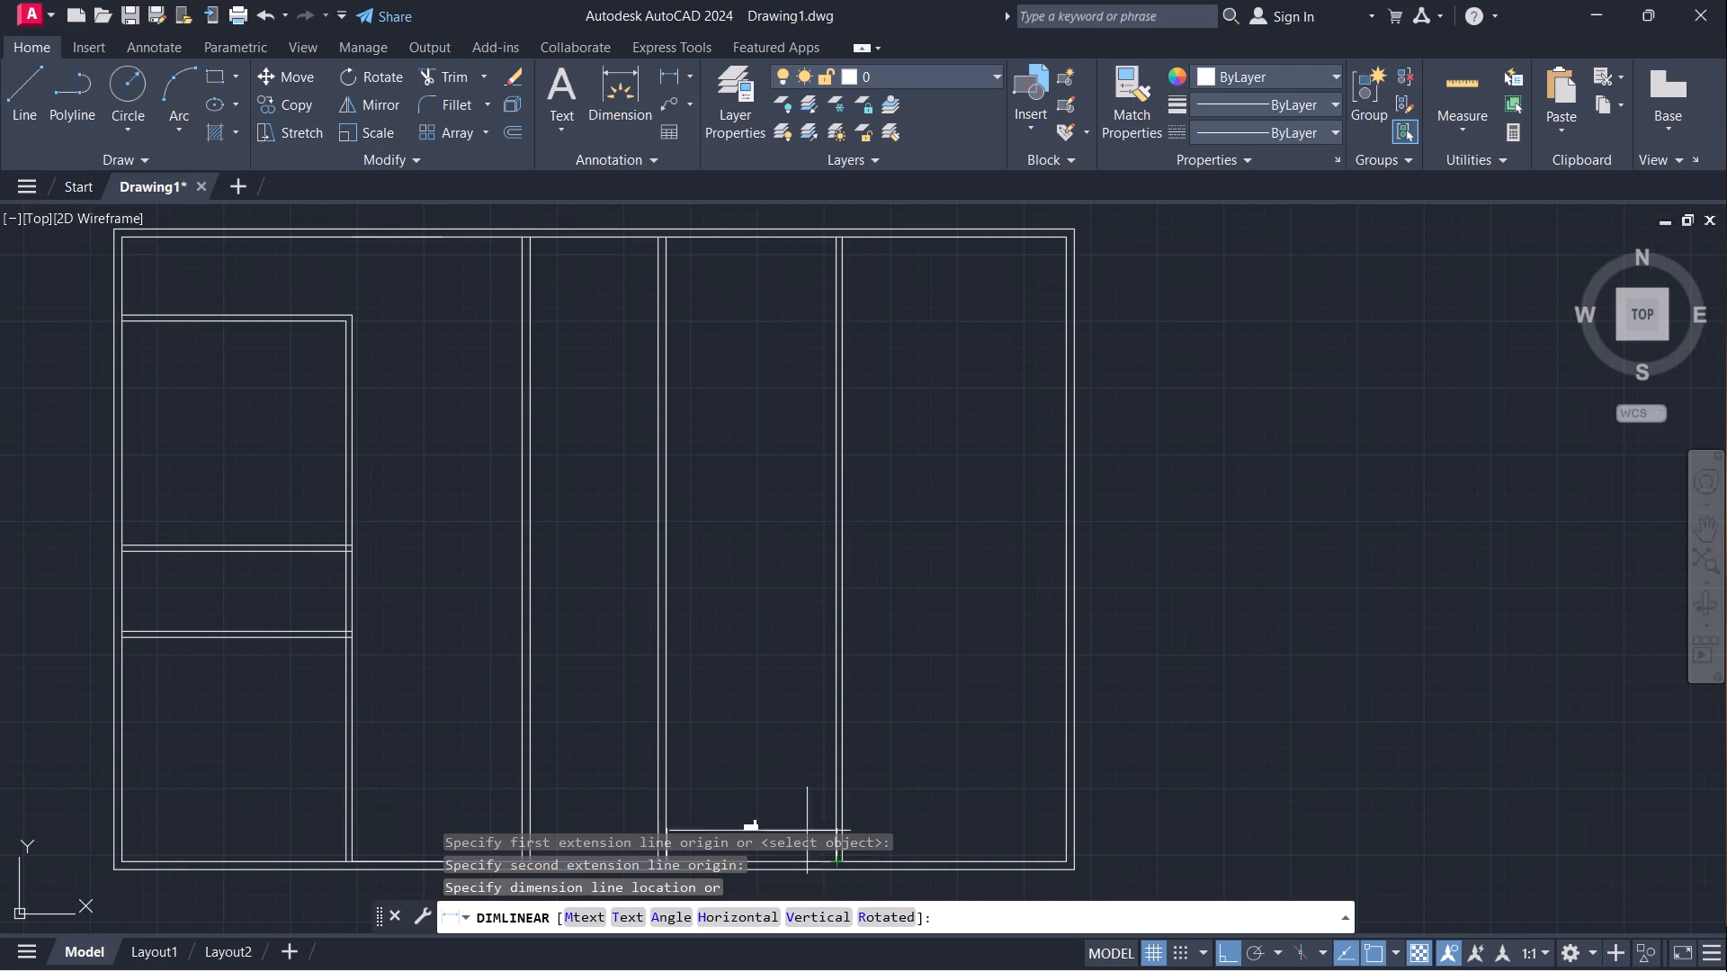
{"action": "scroll", "coordinate": [780, 752], "scroll_direction": "up", "scroll_amount": 4}
{"action": "key", "text": "Escape"}
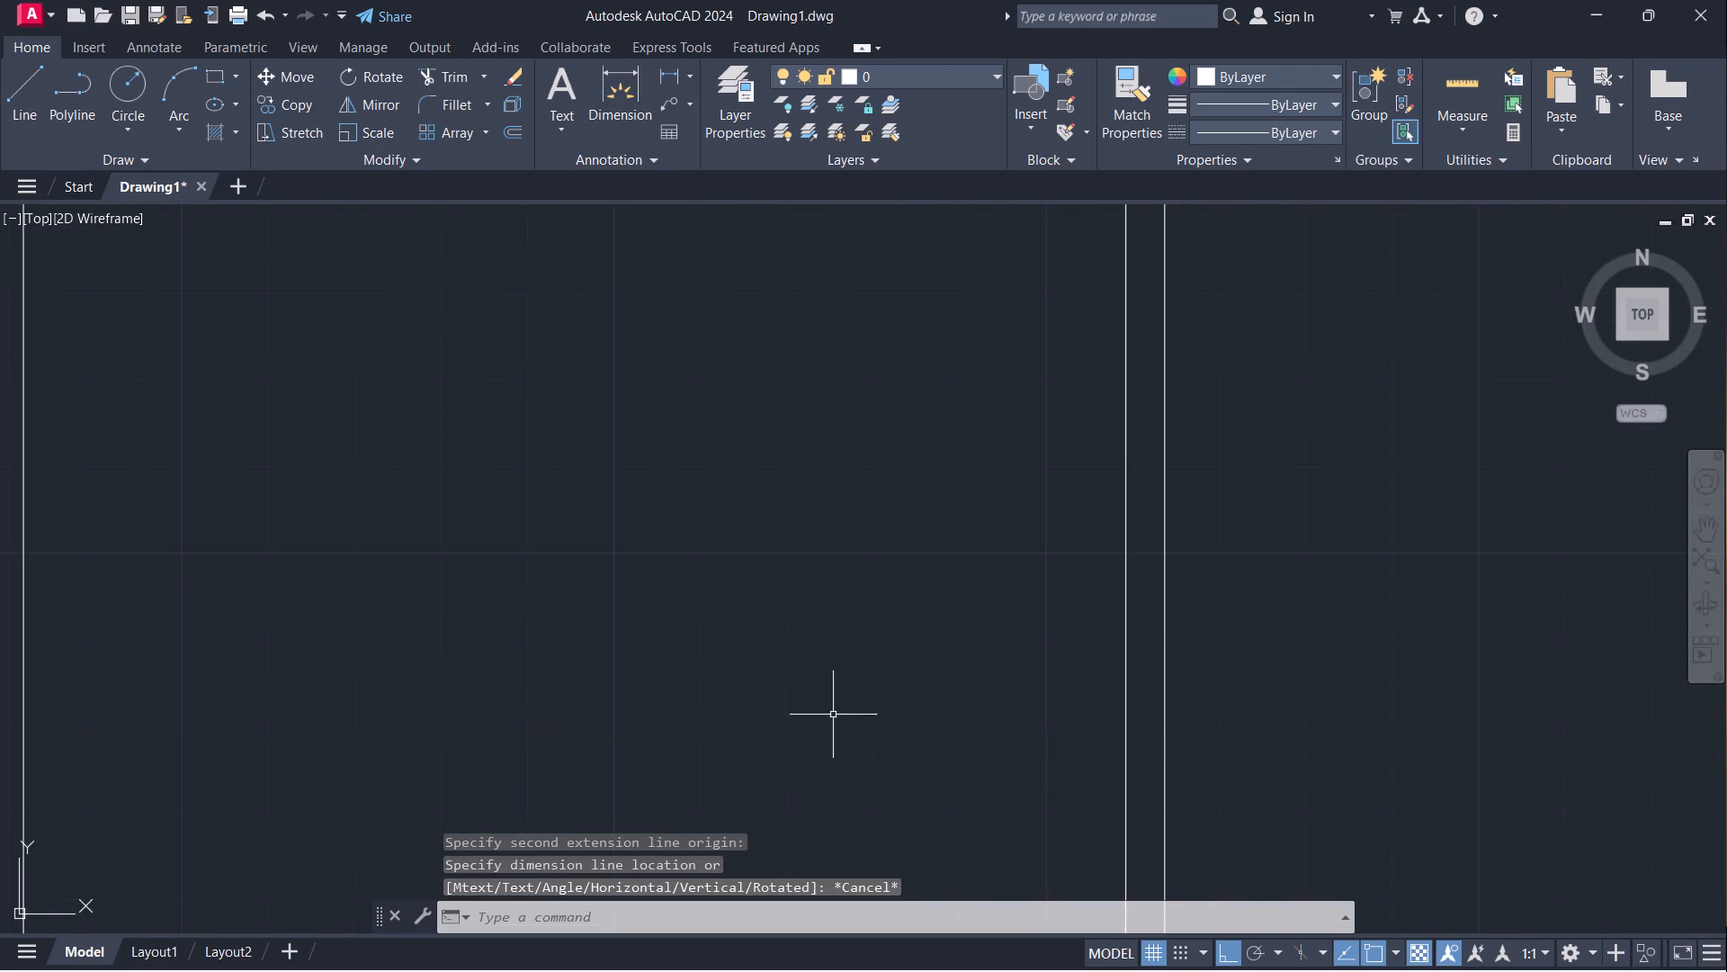
{"action": "scroll", "coordinate": [858, 696], "scroll_direction": "down", "scroll_amount": 3}
{"action": "scroll", "coordinate": [962, 603], "scroll_direction": "down", "scroll_amount": 2}
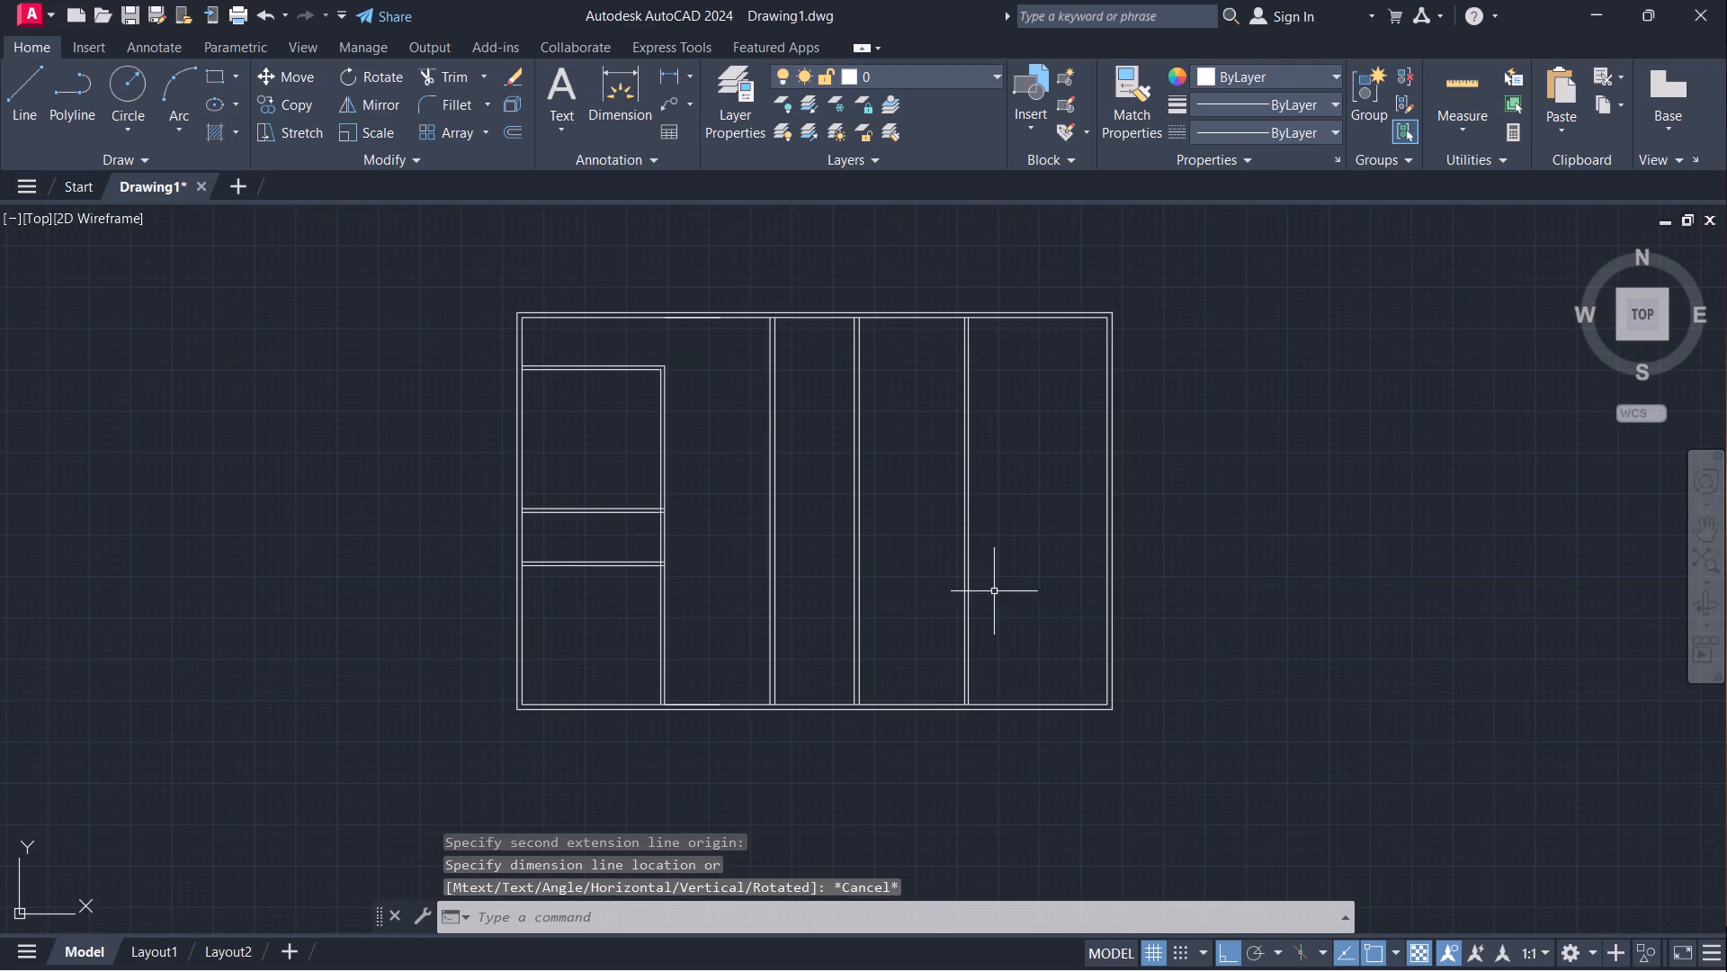
{"action": "middle_click", "coordinate": [1020, 558]}
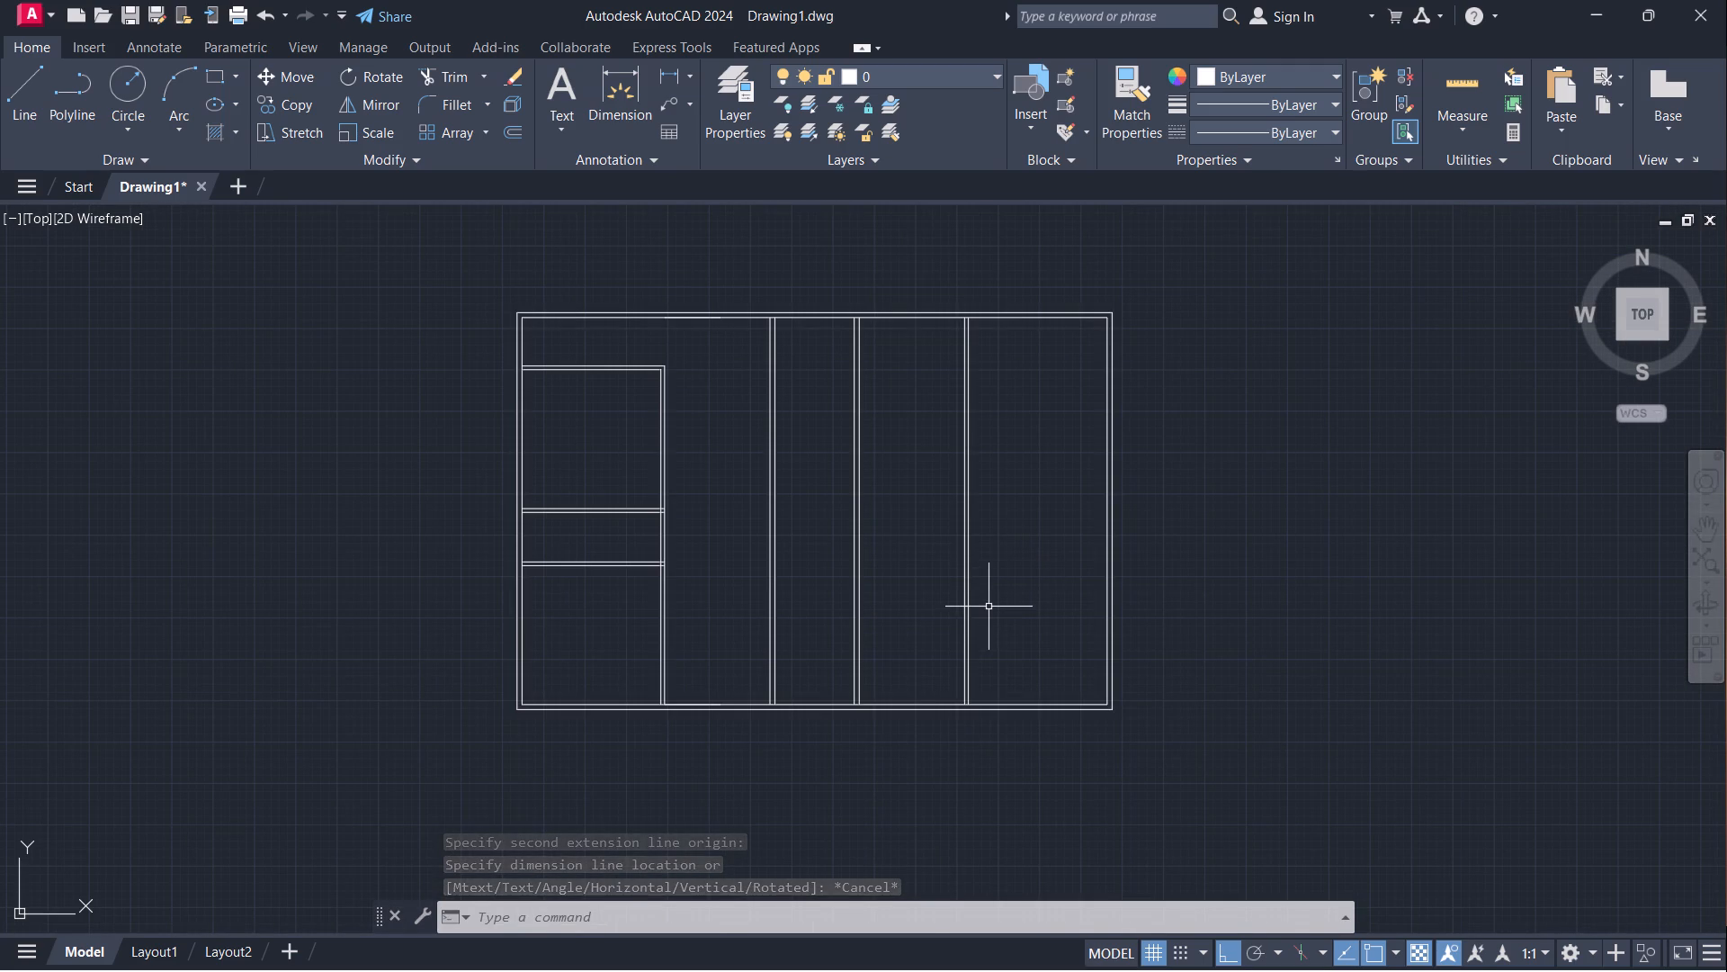
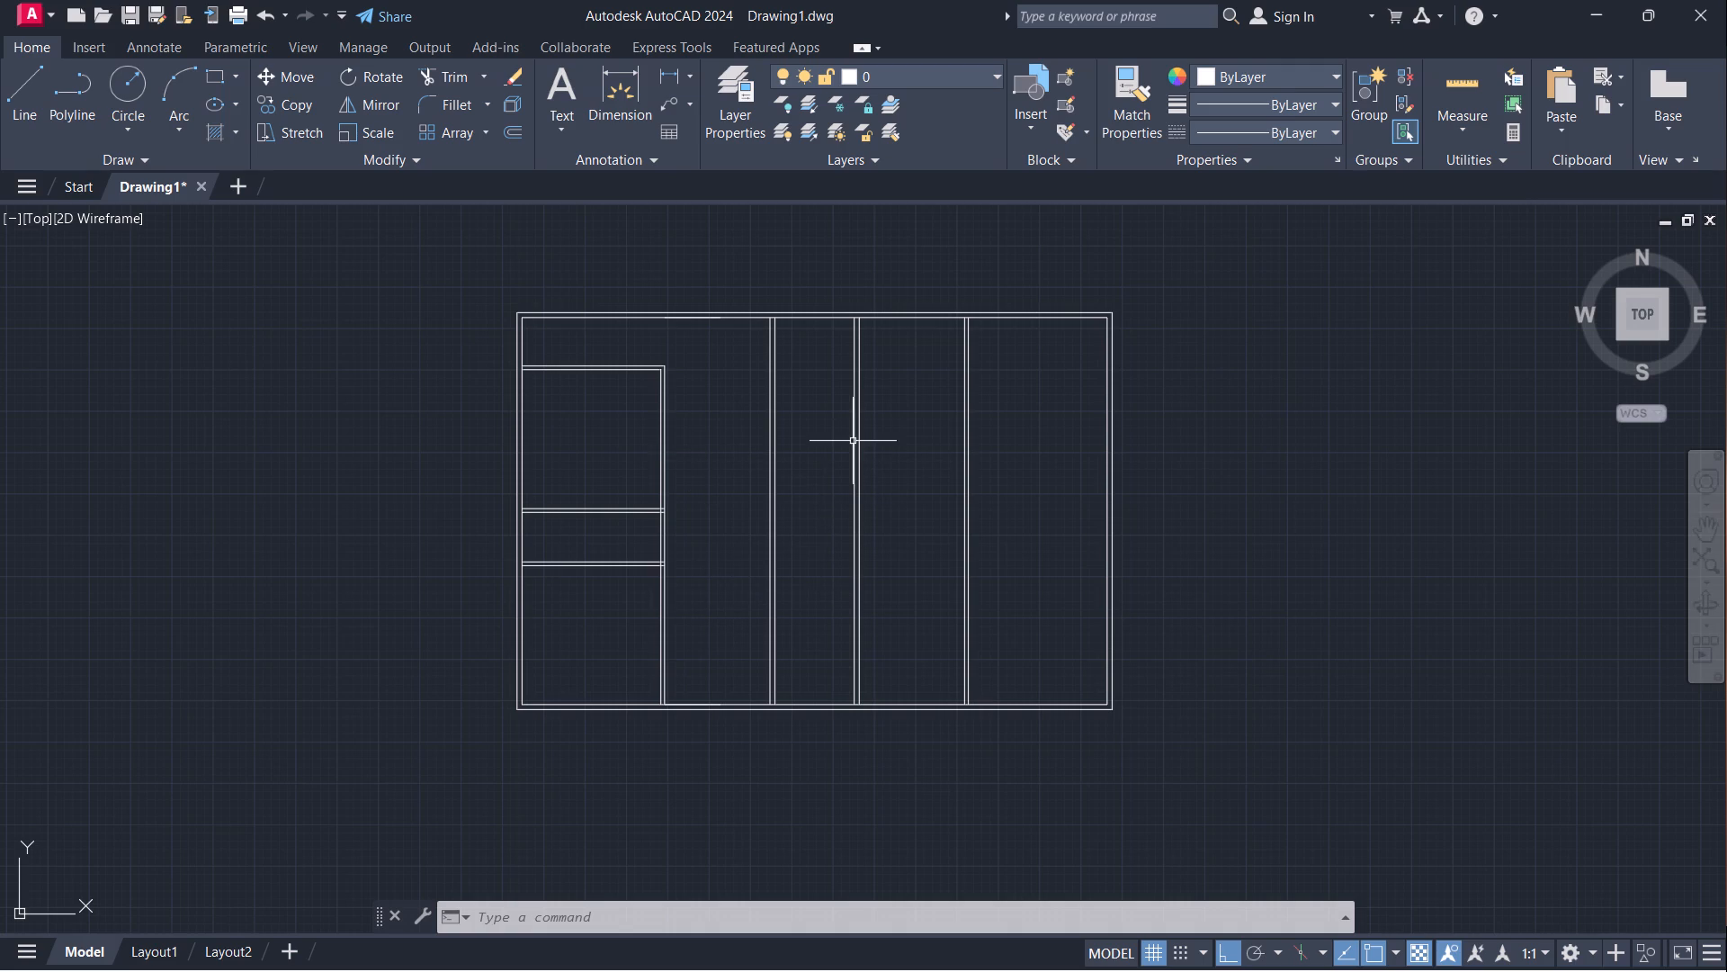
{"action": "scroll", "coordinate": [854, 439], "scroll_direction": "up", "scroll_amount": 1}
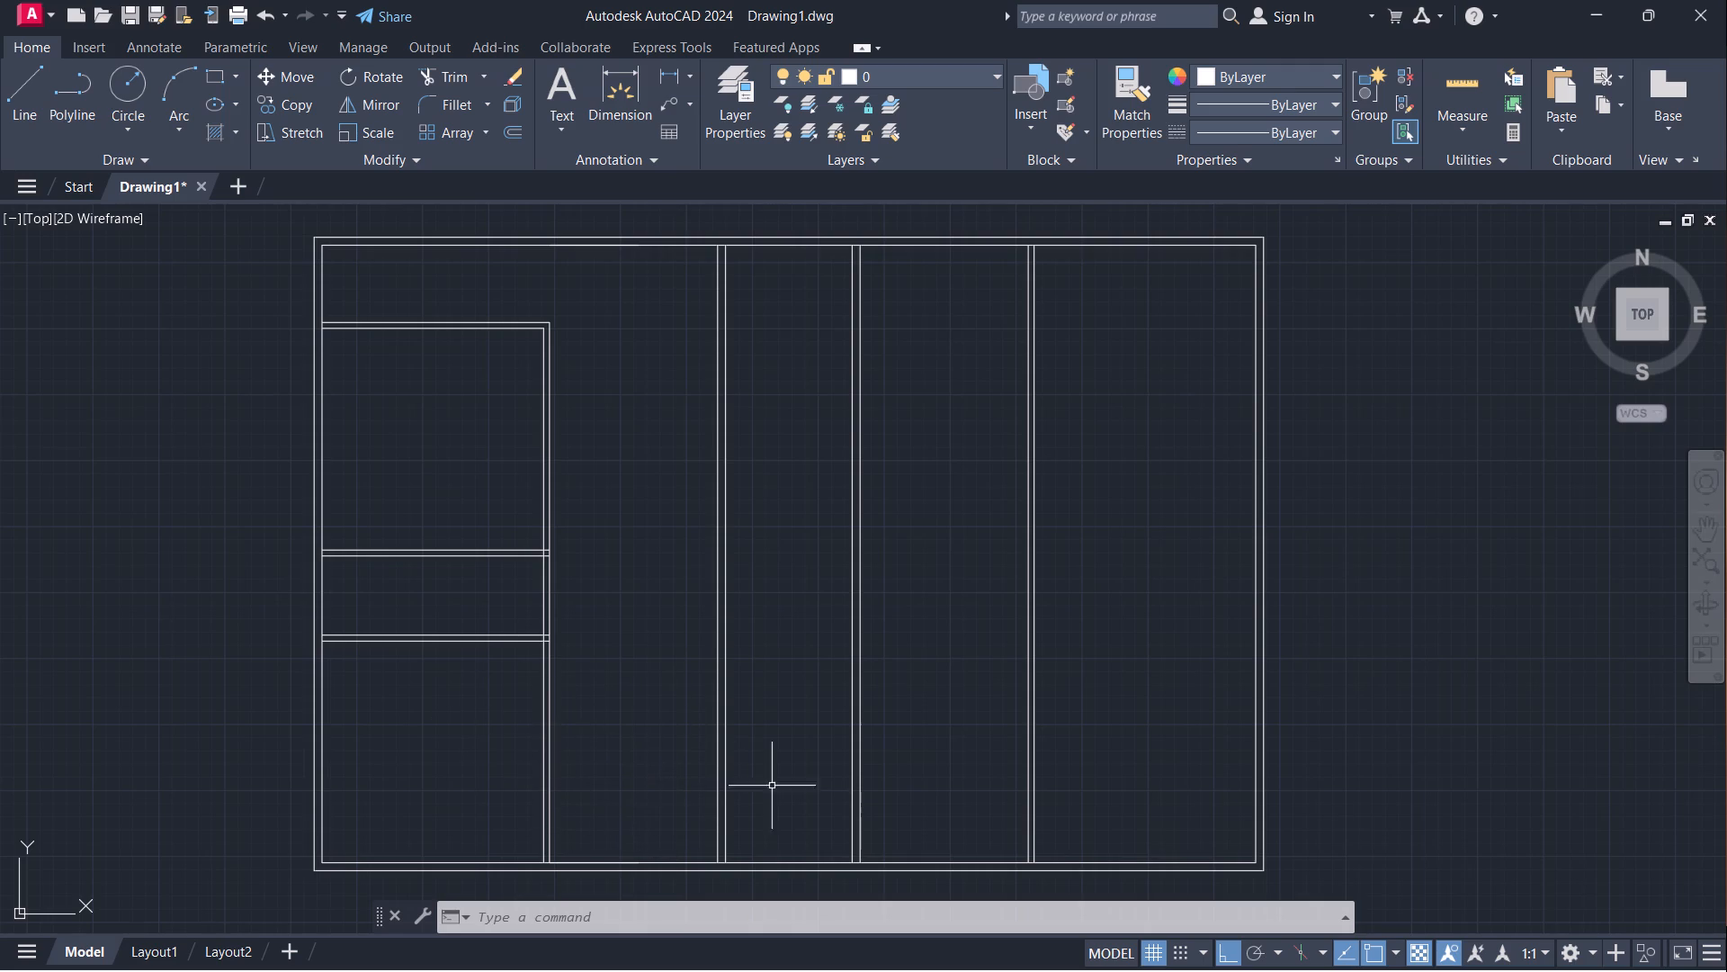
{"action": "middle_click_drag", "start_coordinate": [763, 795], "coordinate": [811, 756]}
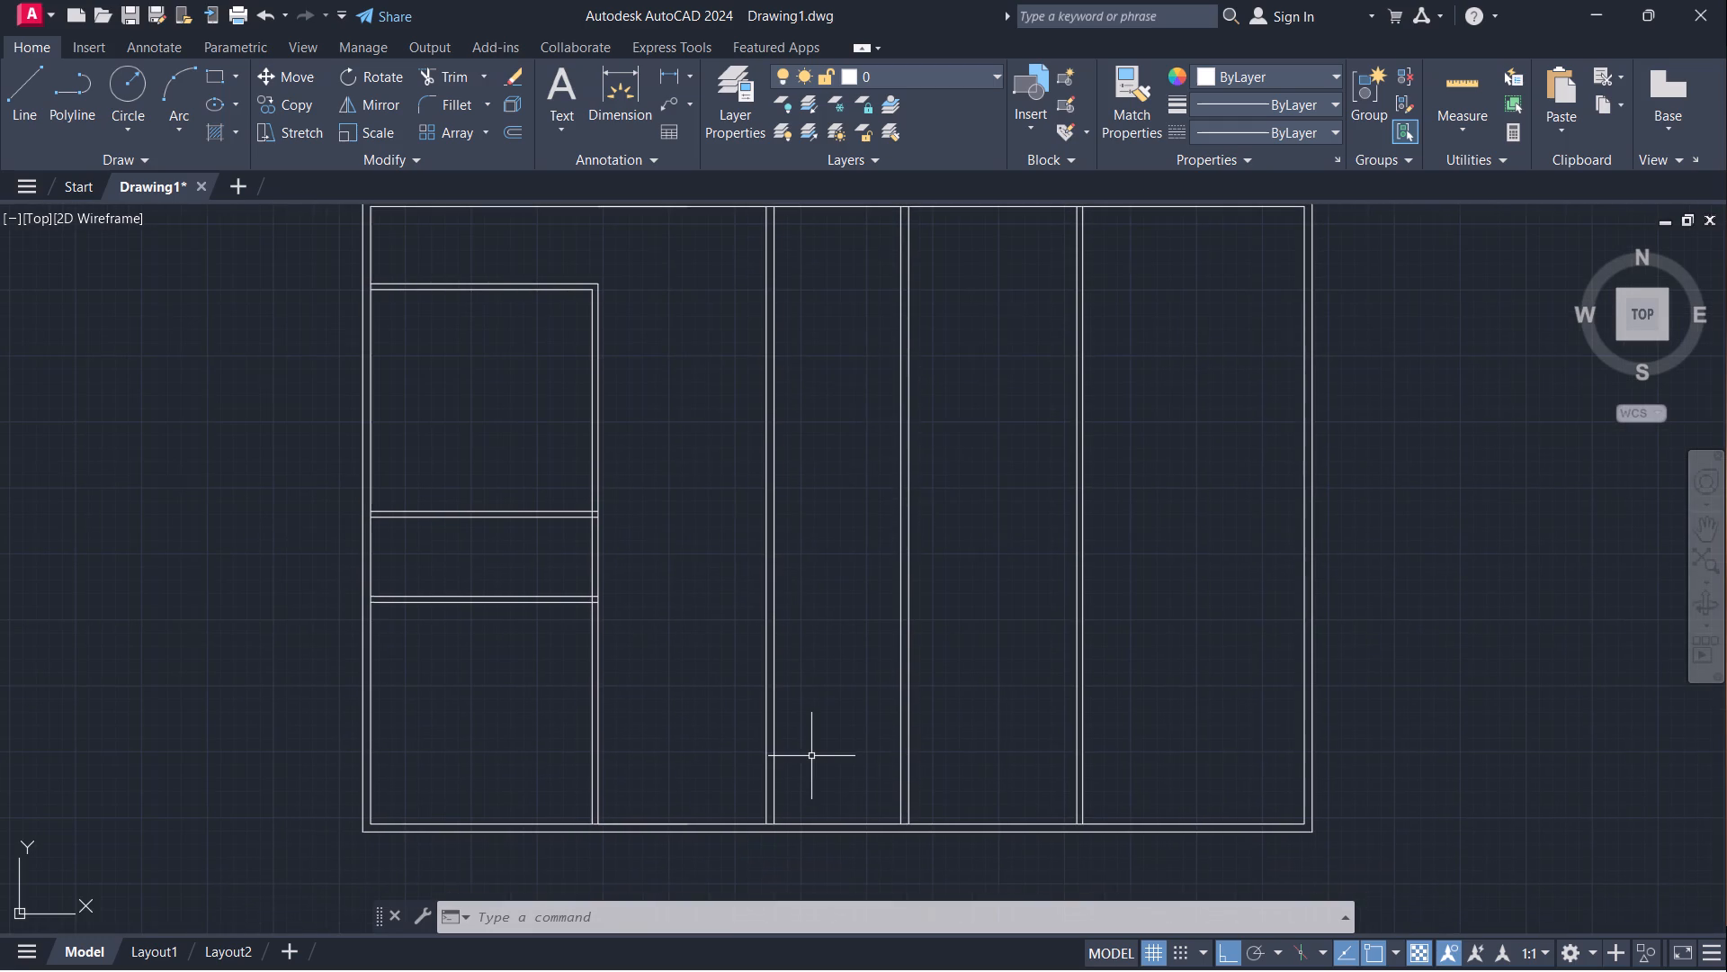
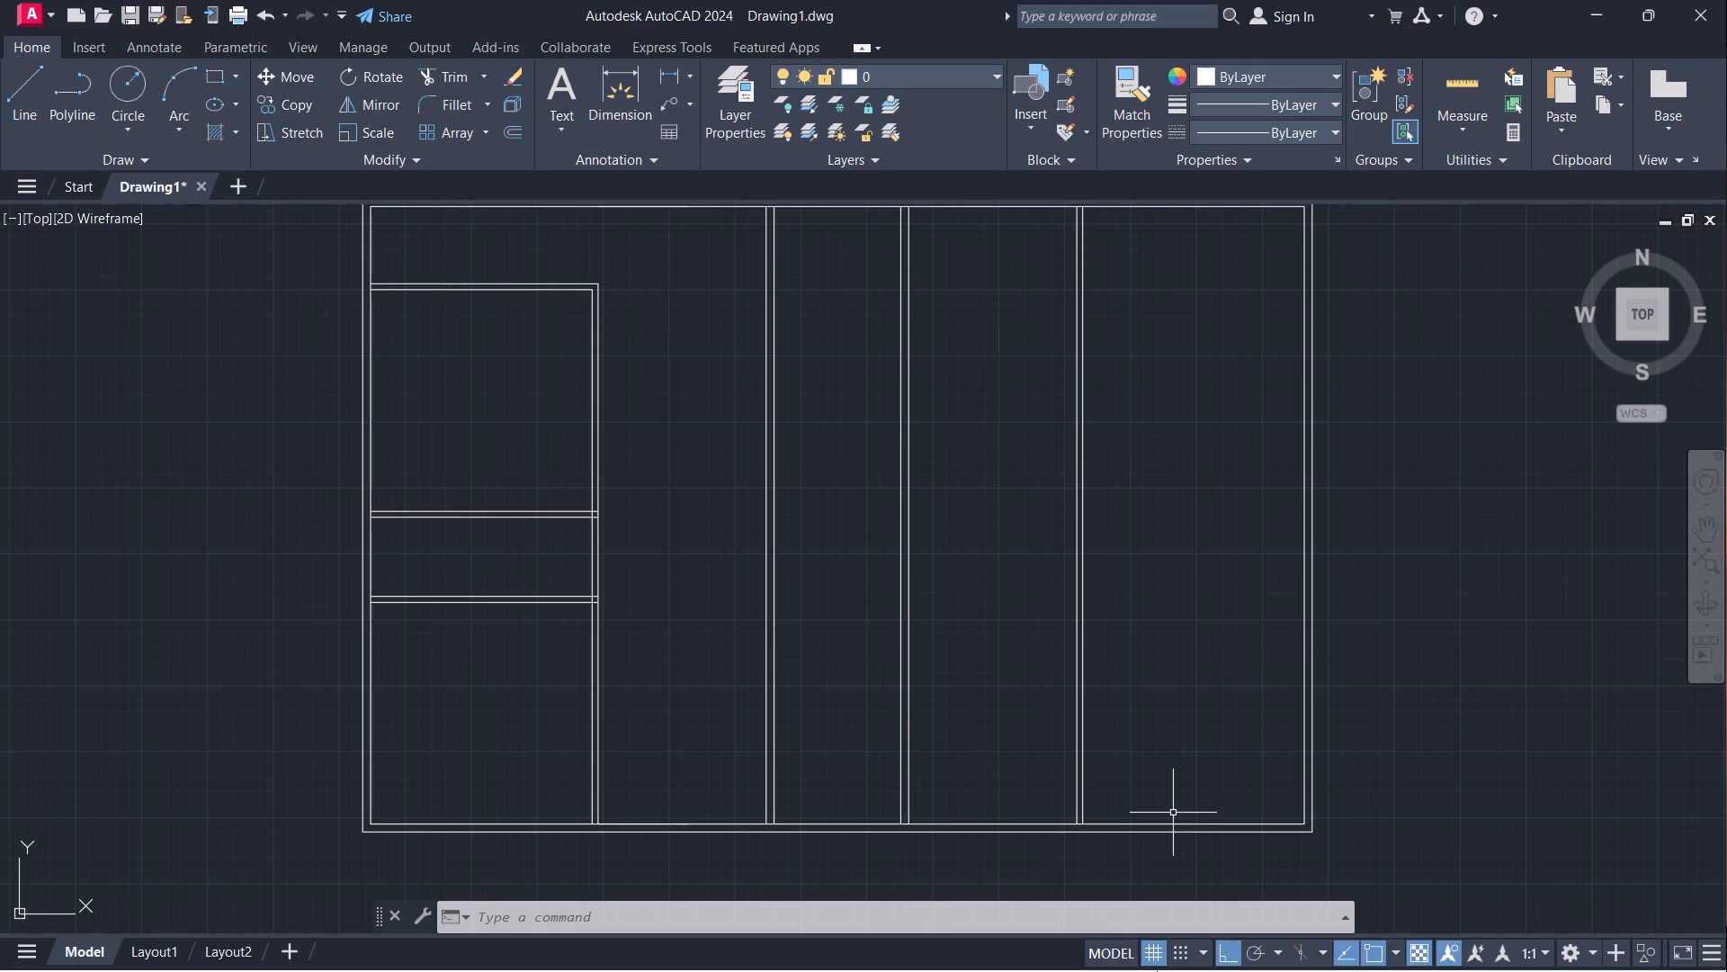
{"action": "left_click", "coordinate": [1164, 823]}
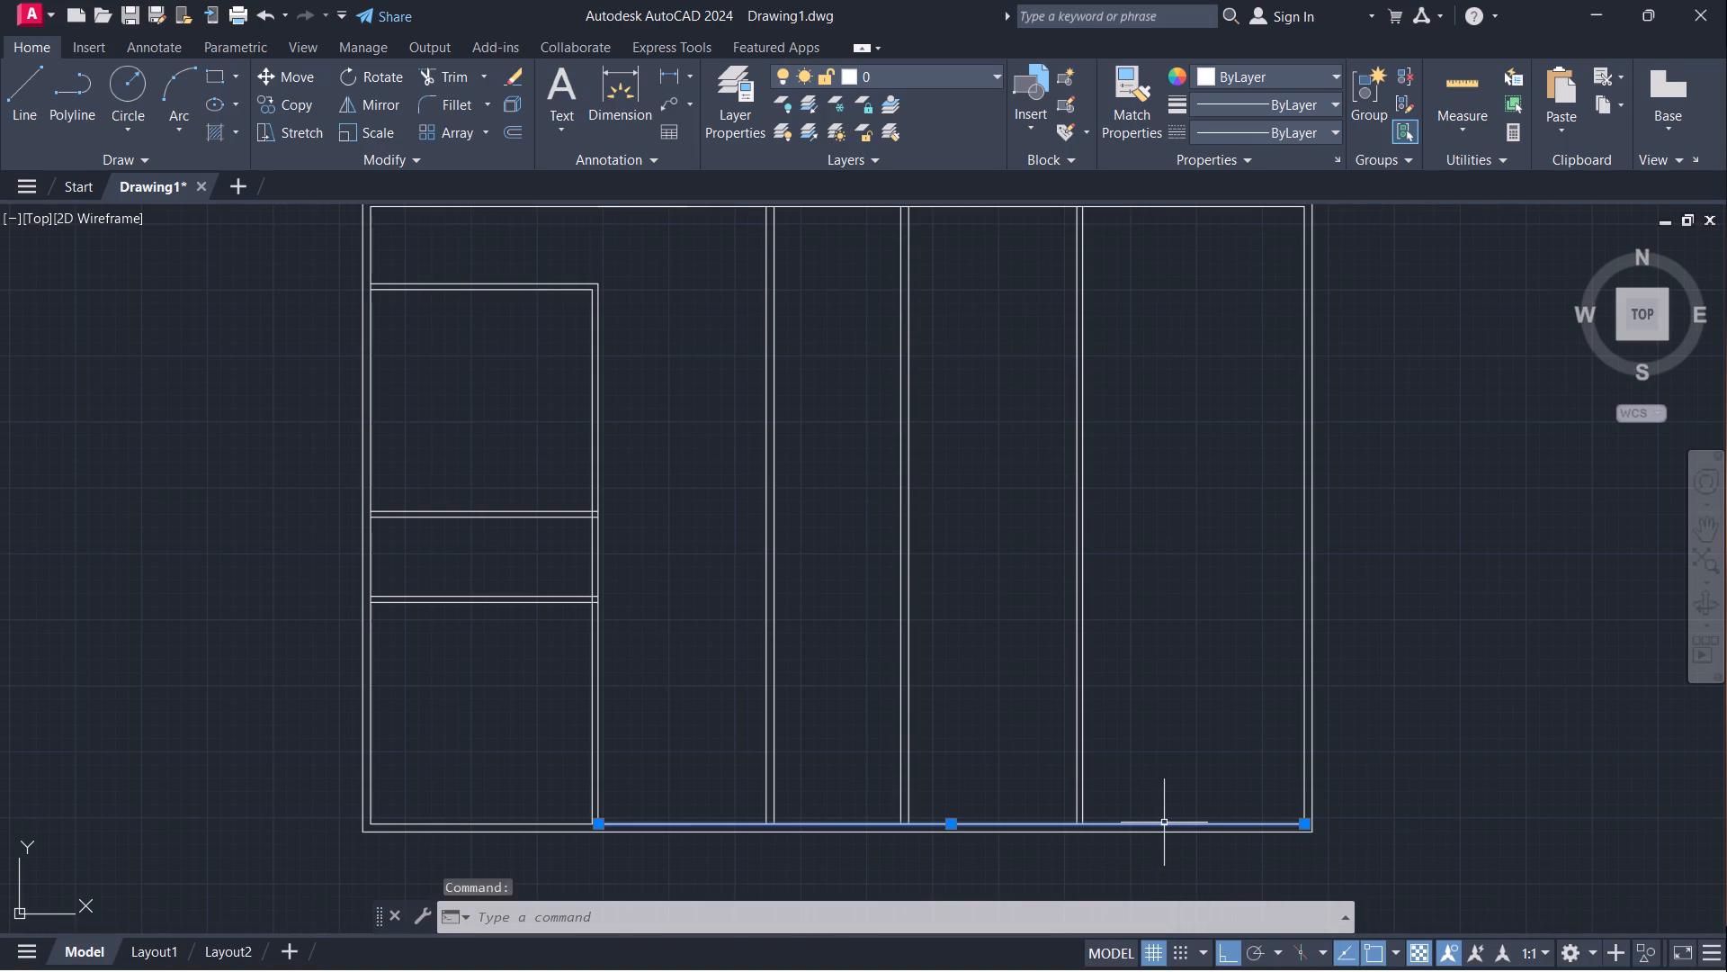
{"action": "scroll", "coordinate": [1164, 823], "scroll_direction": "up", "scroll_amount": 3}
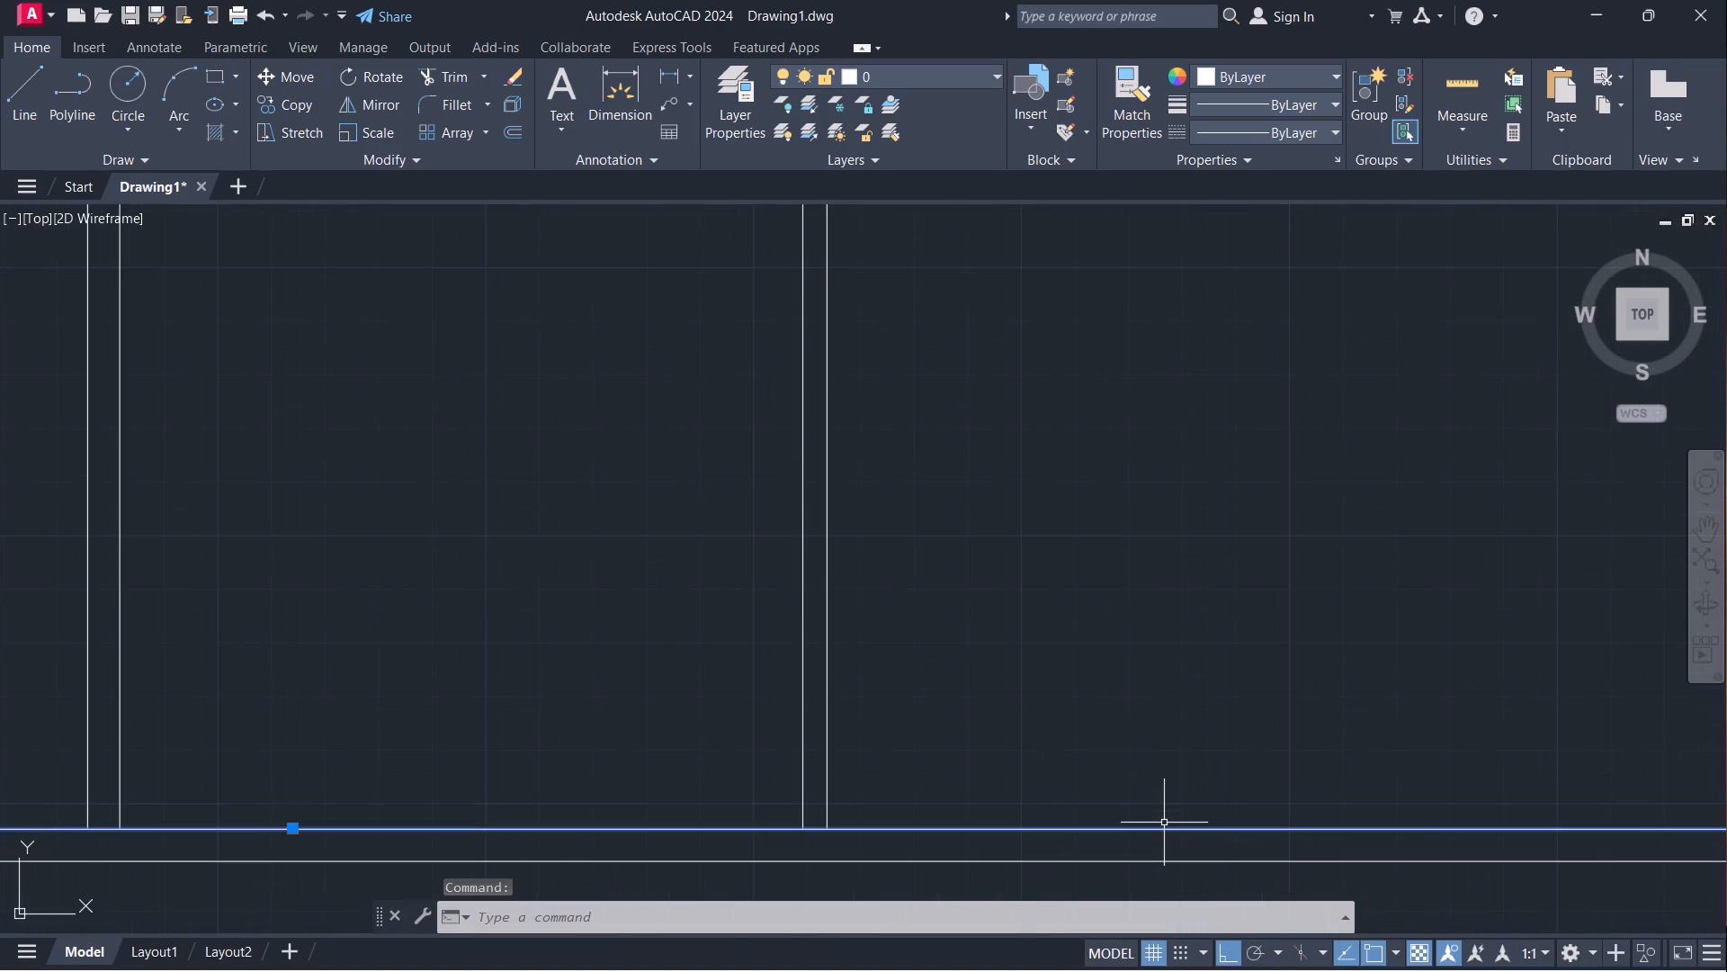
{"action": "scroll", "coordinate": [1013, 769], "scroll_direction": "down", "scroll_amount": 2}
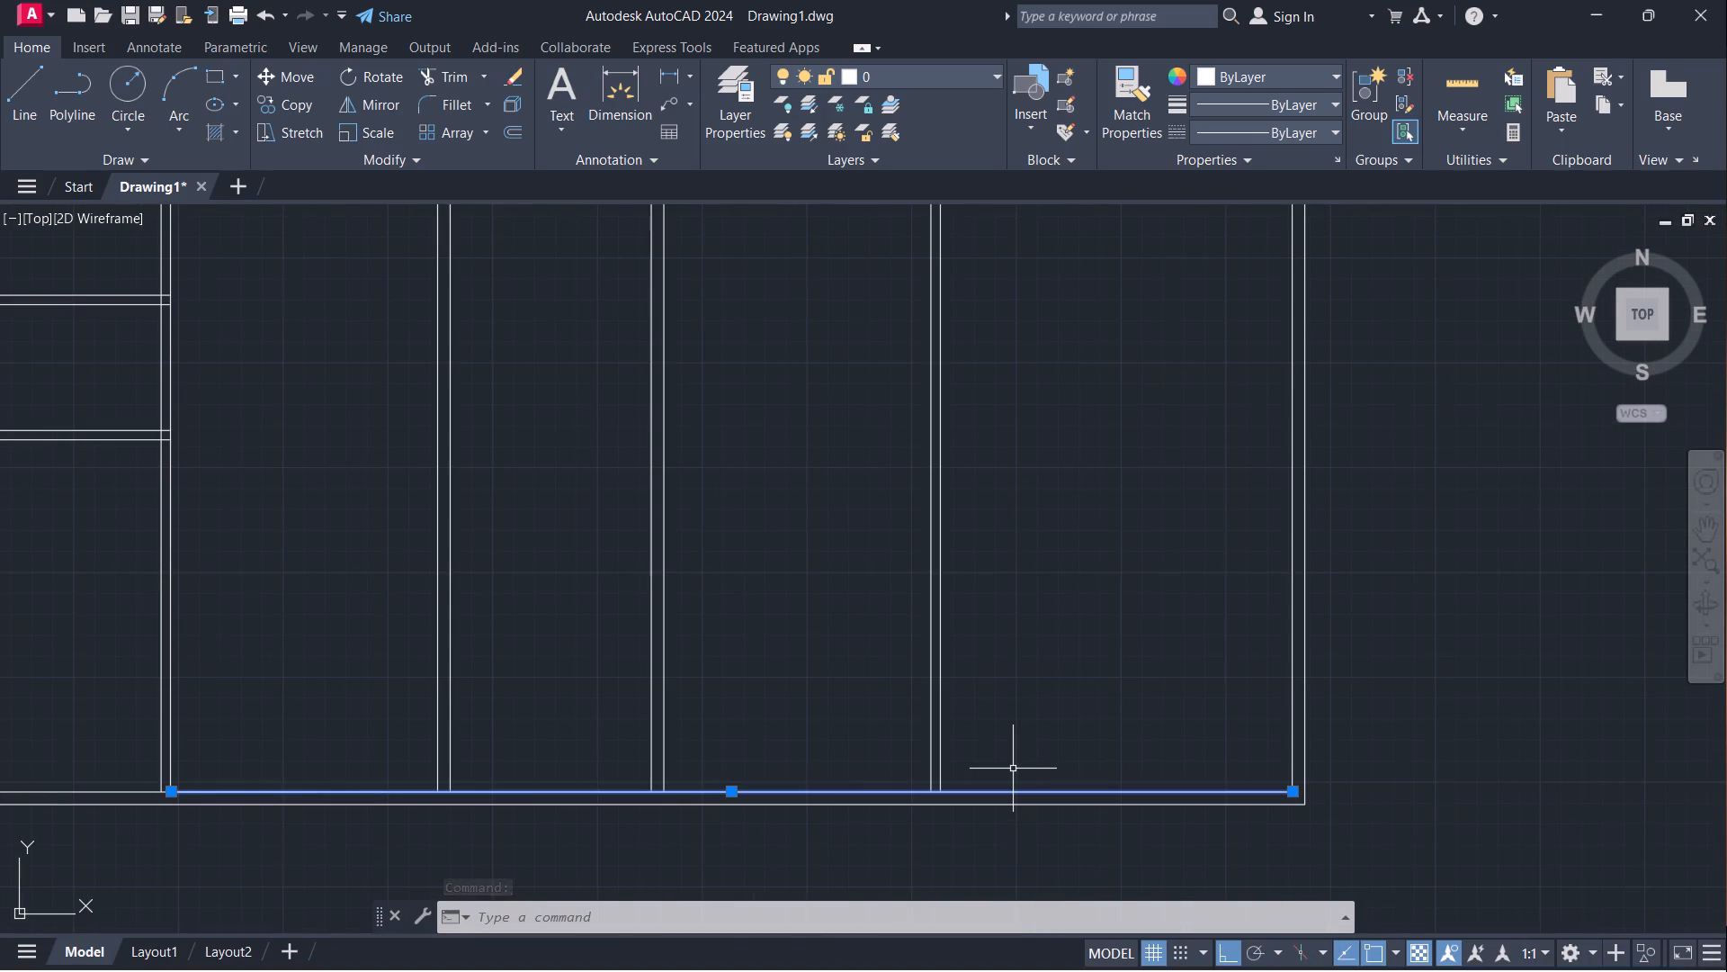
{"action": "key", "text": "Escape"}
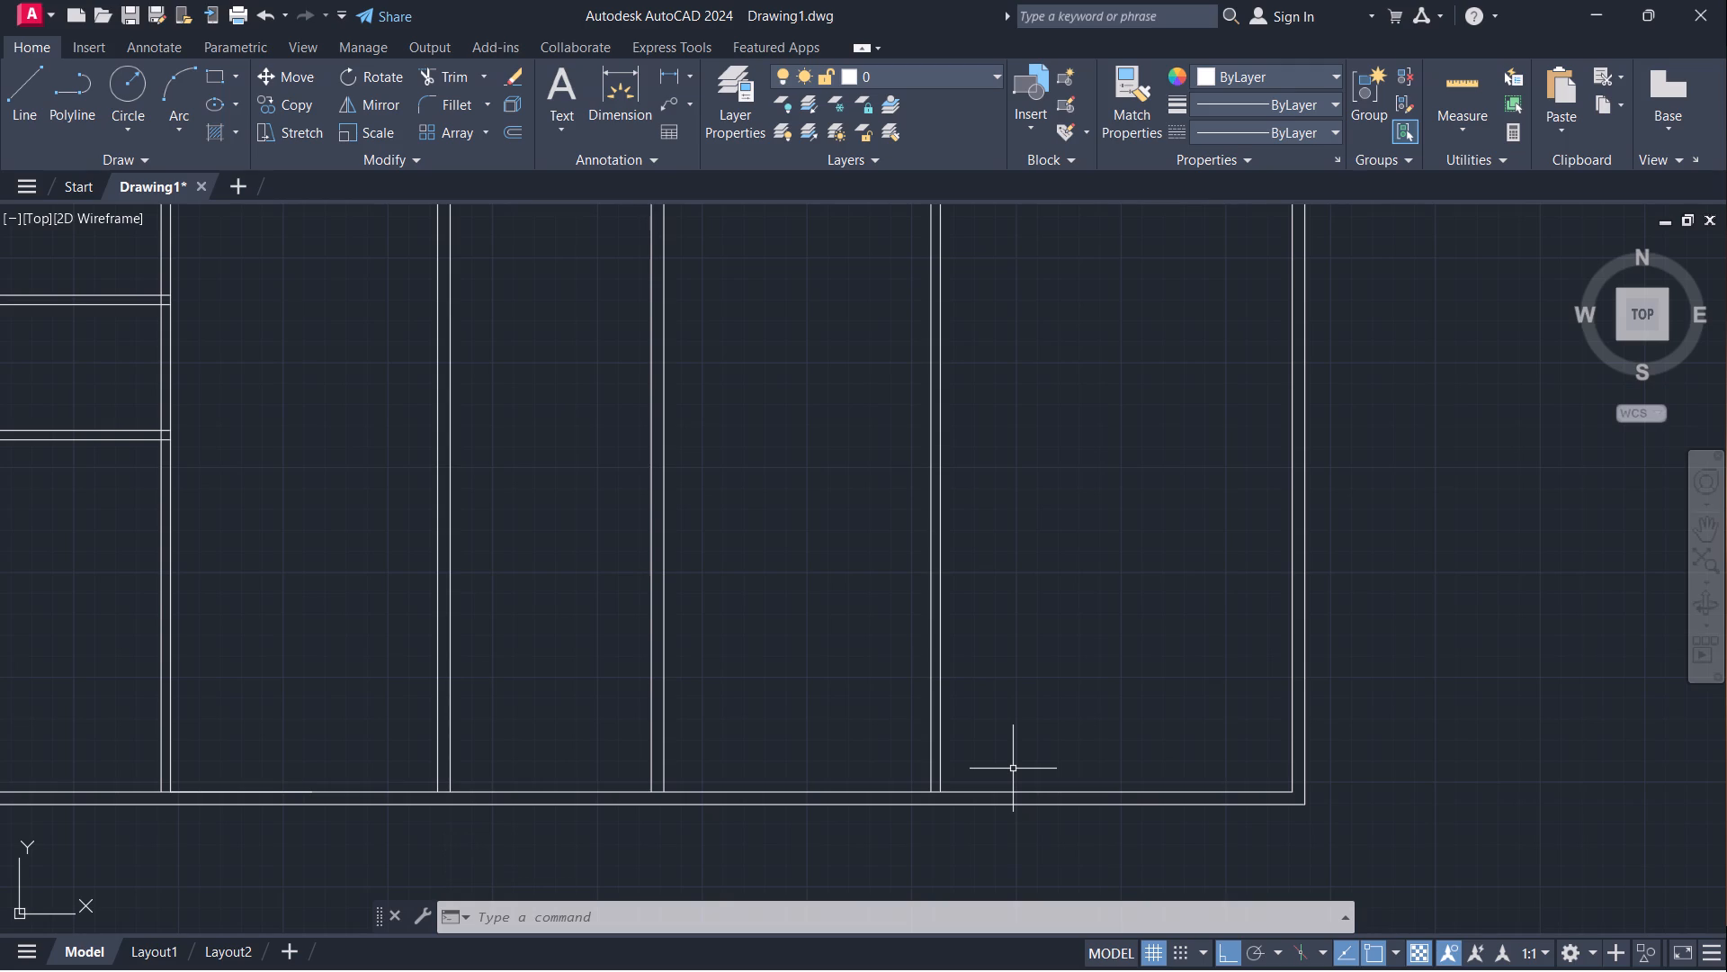
Extend the left line of the rightmost vertical partition to the outer lines of both the bottom and top main walls.
{"action": "type", "text": "ex"}
{"action": "key", "text": "Return"}
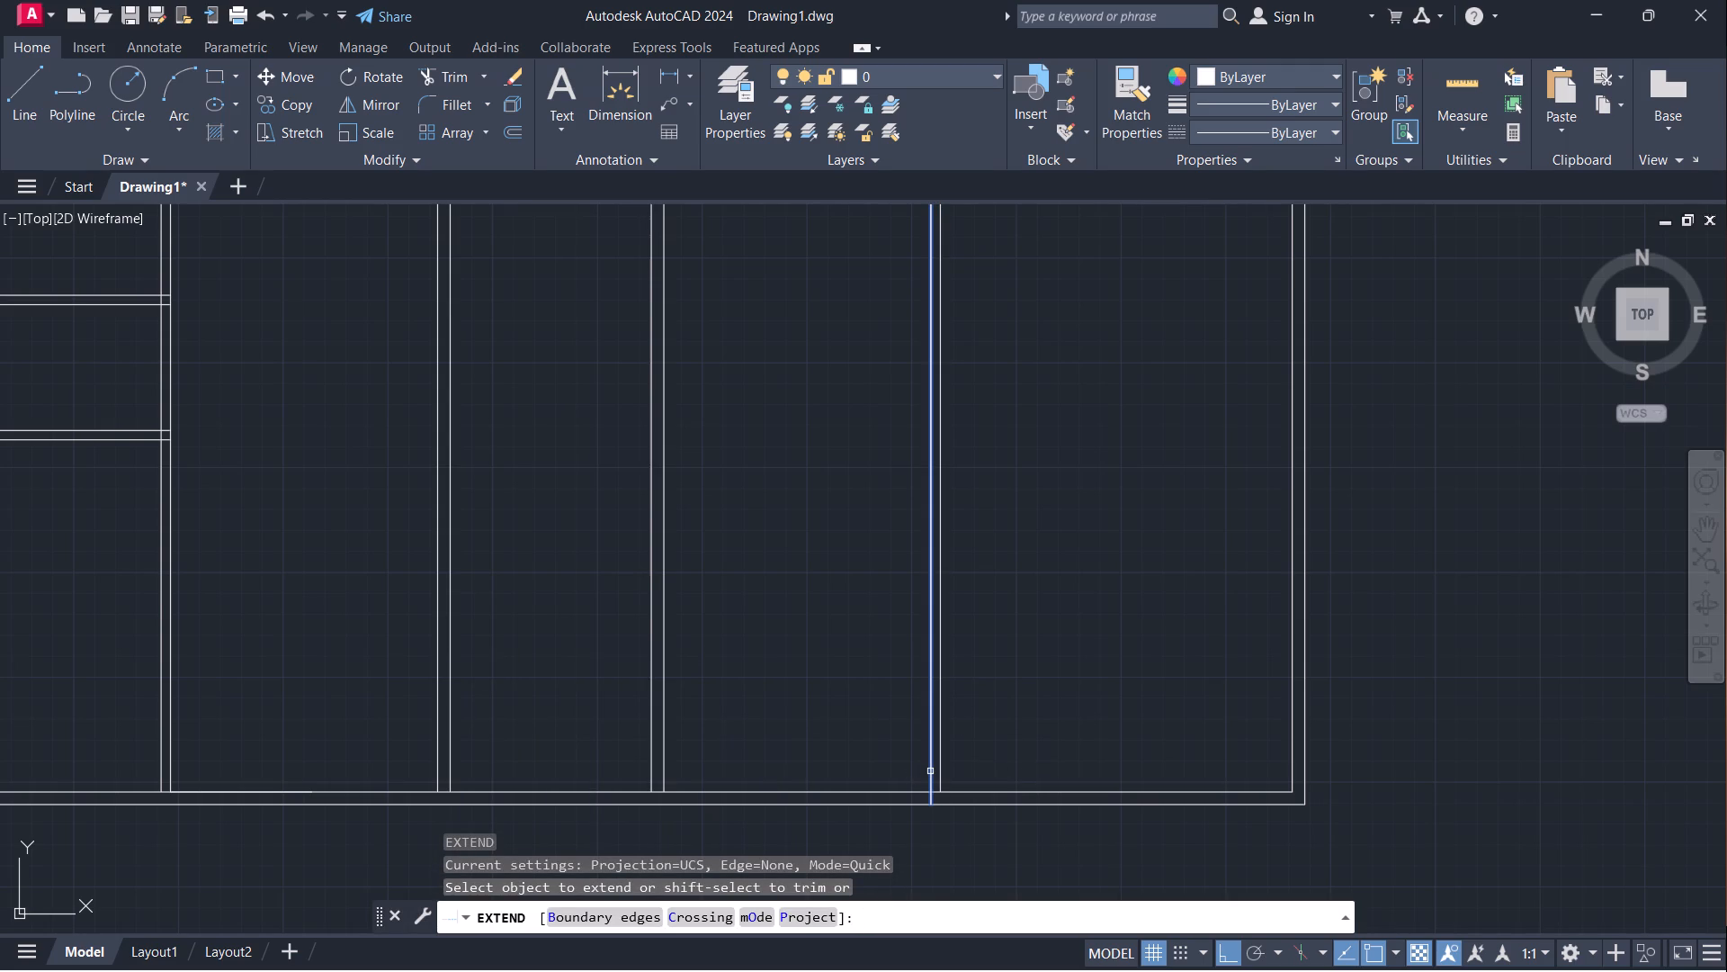
{"action": "left_click", "coordinate": [930, 771]}
{"action": "scroll", "coordinate": [1041, 664], "scroll_direction": "down", "scroll_amount": 3}
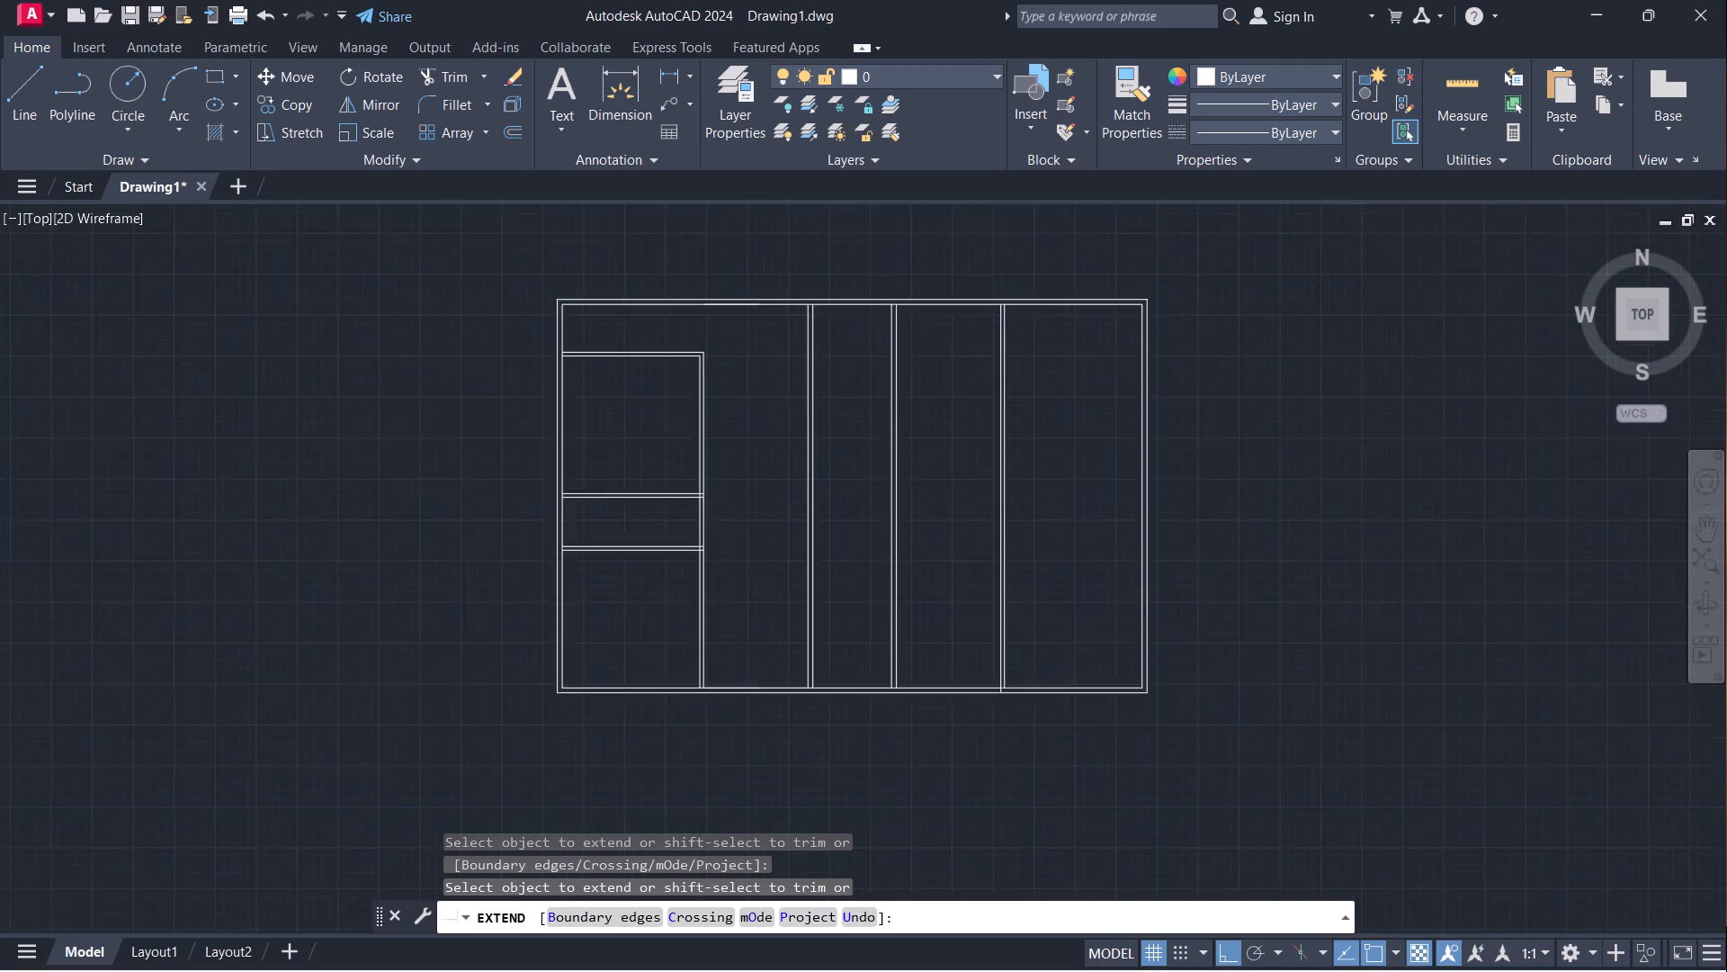
{"action": "scroll", "coordinate": [1033, 399], "scroll_direction": "up", "scroll_amount": 3}
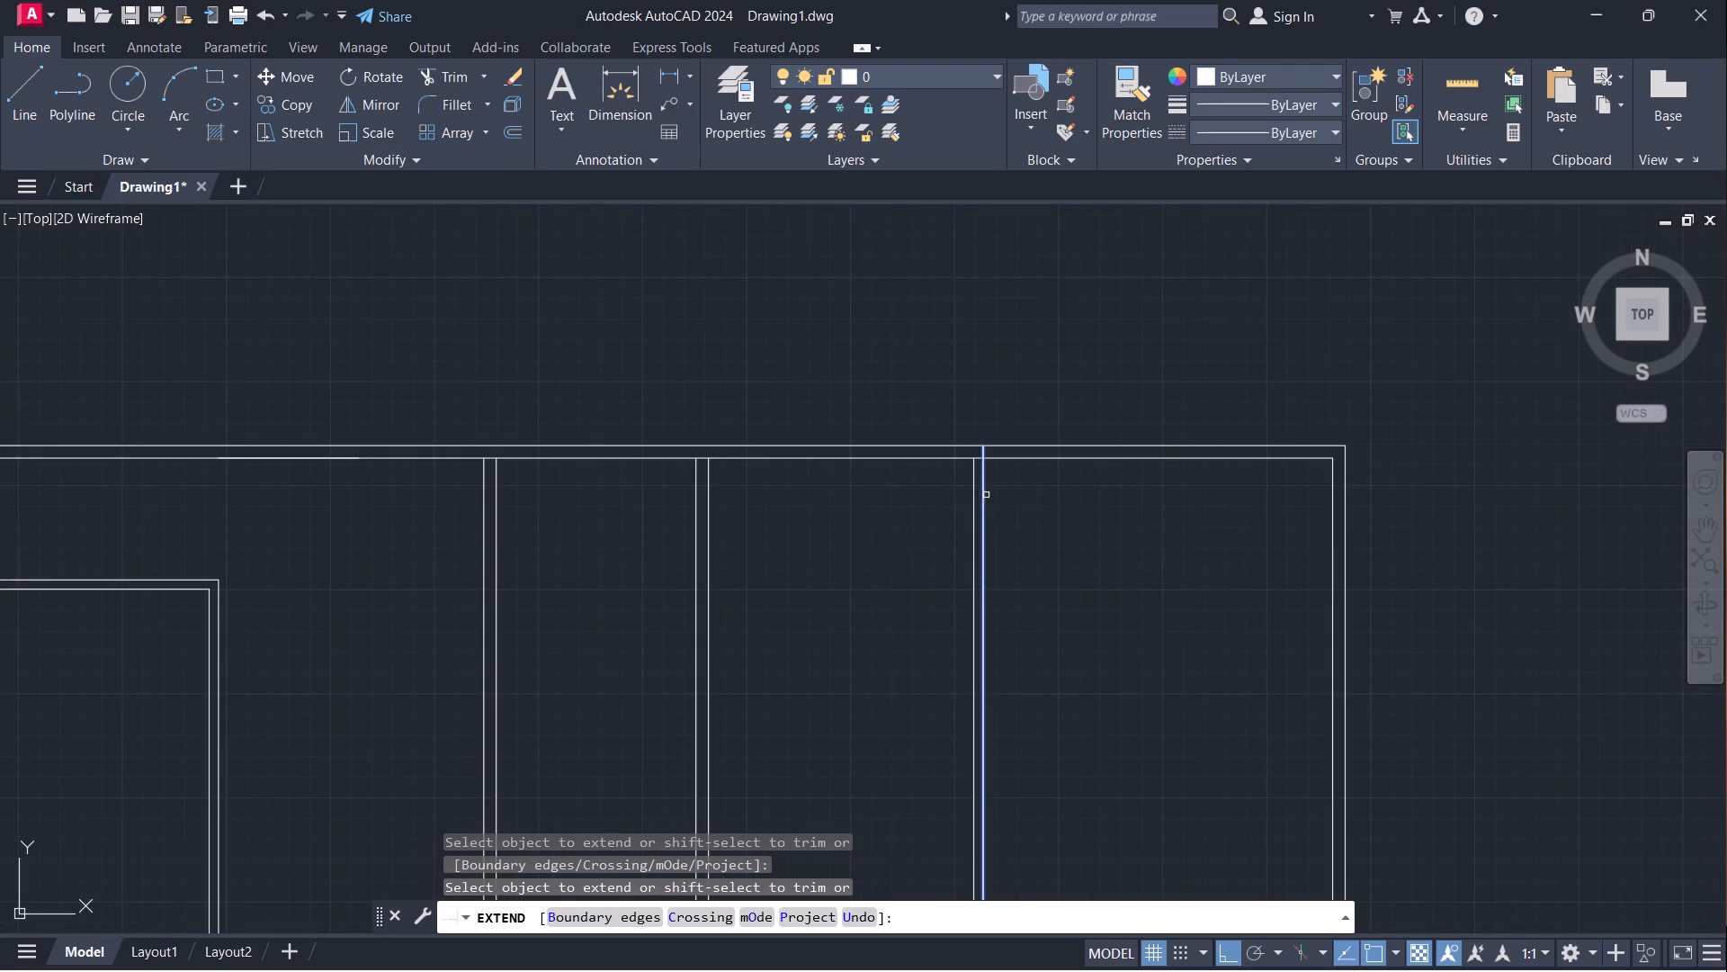
{"action": "left_click", "coordinate": [975, 495]}
{"action": "scroll", "coordinate": [1041, 451], "scroll_direction": "down", "scroll_amount": 2}
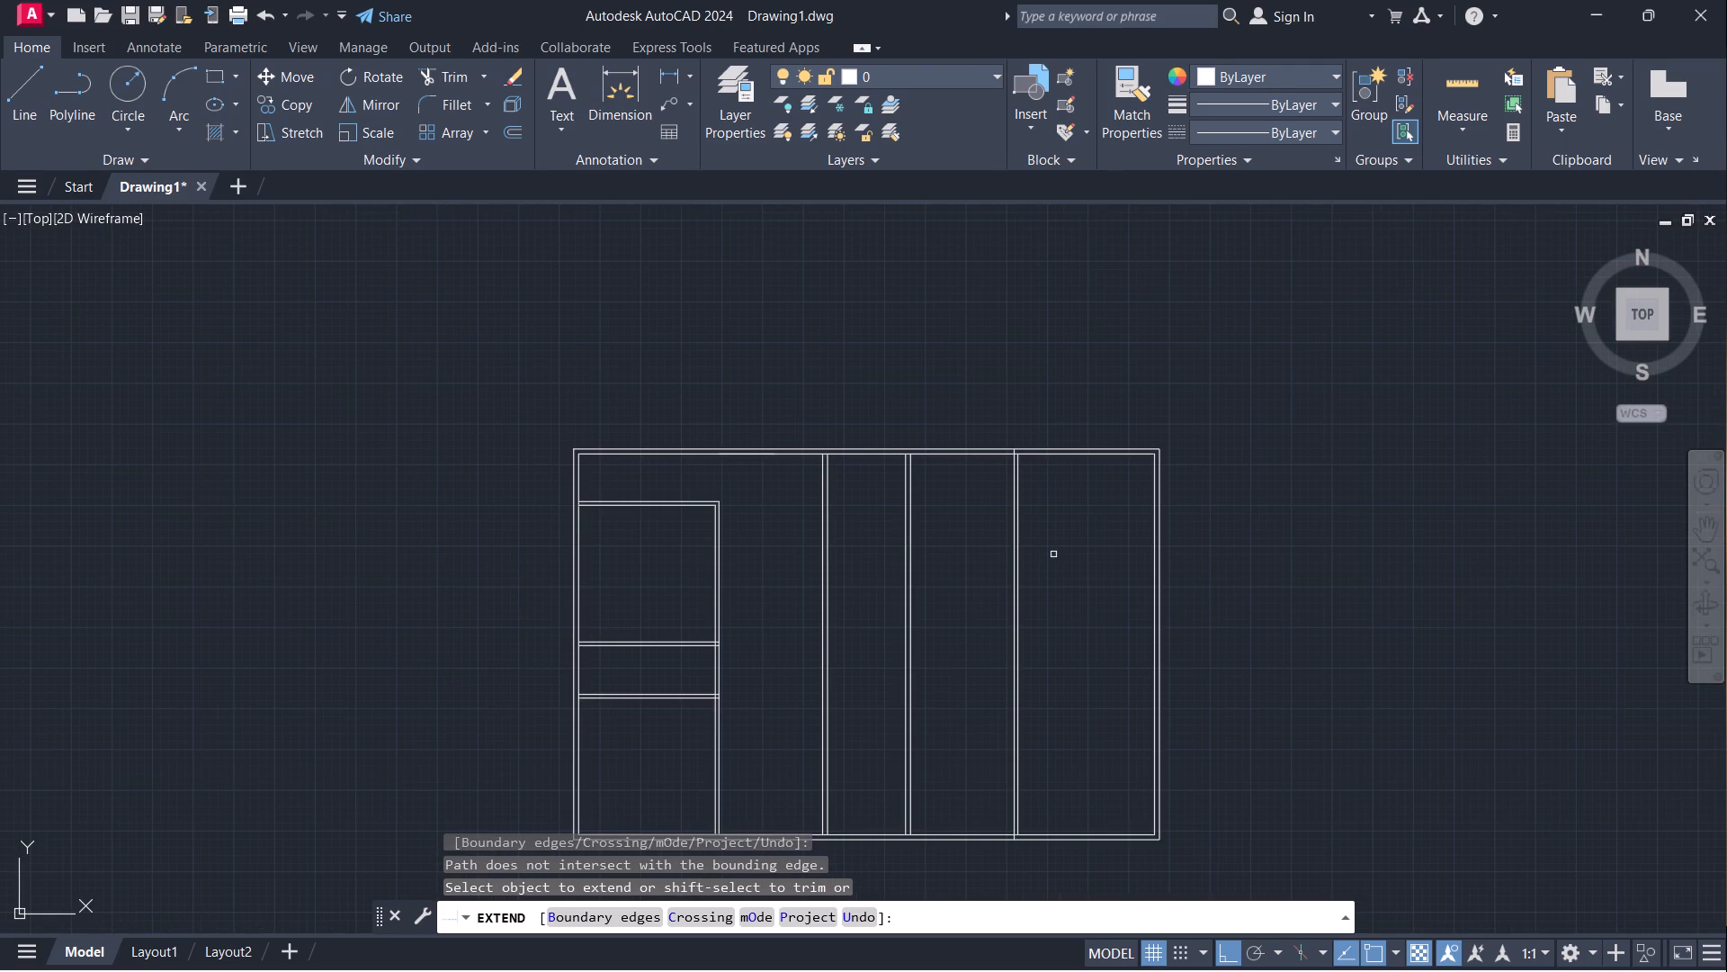
{"action": "middle_click_drag", "start_coordinate": [1081, 610], "coordinate": [1030, 574]}
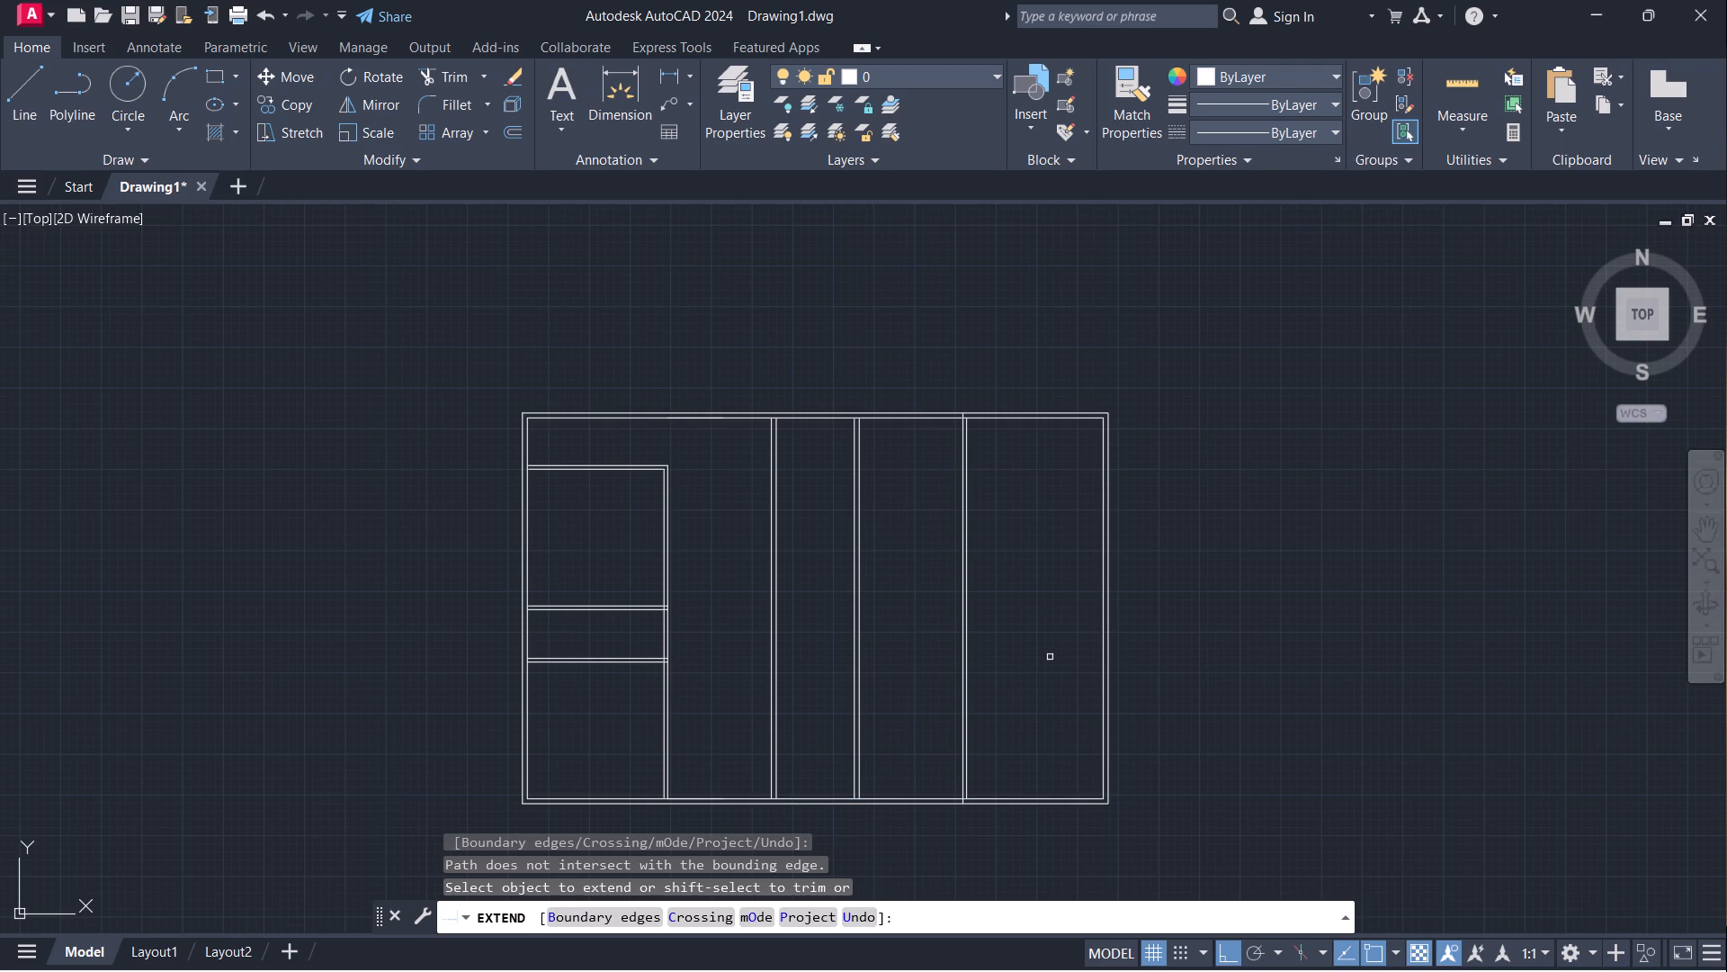
{"action": "middle_click_drag", "start_coordinate": [1183, 592], "coordinate": [1160, 486]}
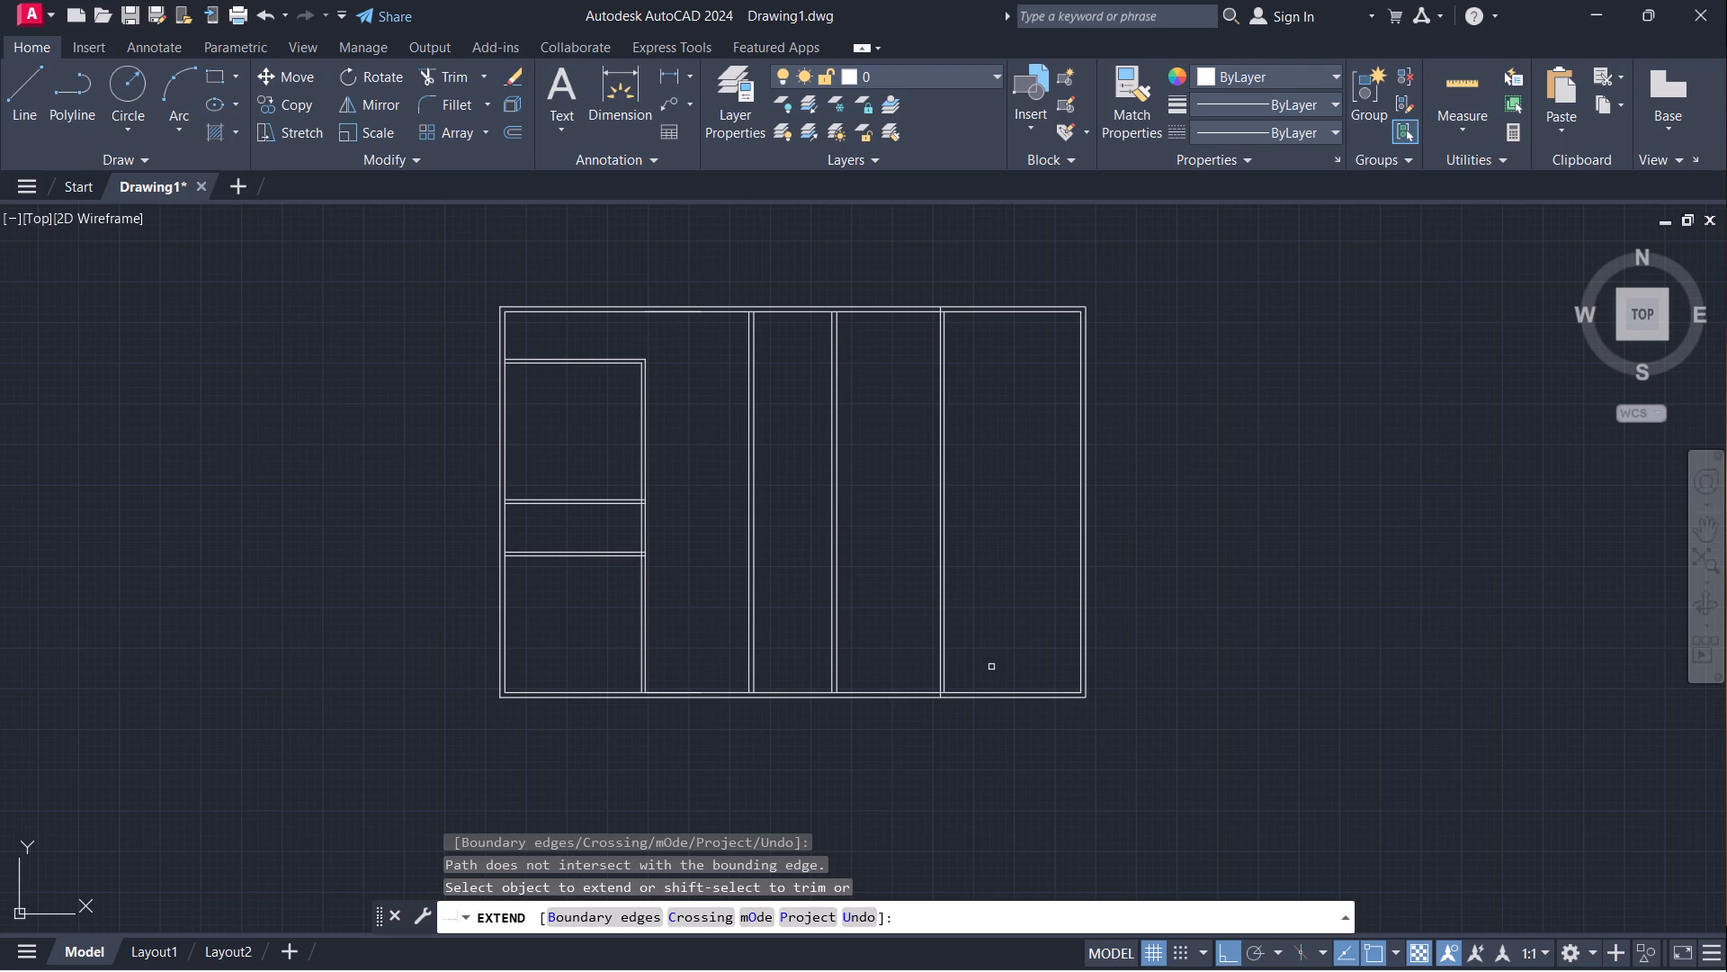
{"action": "key", "text": "Escape"}
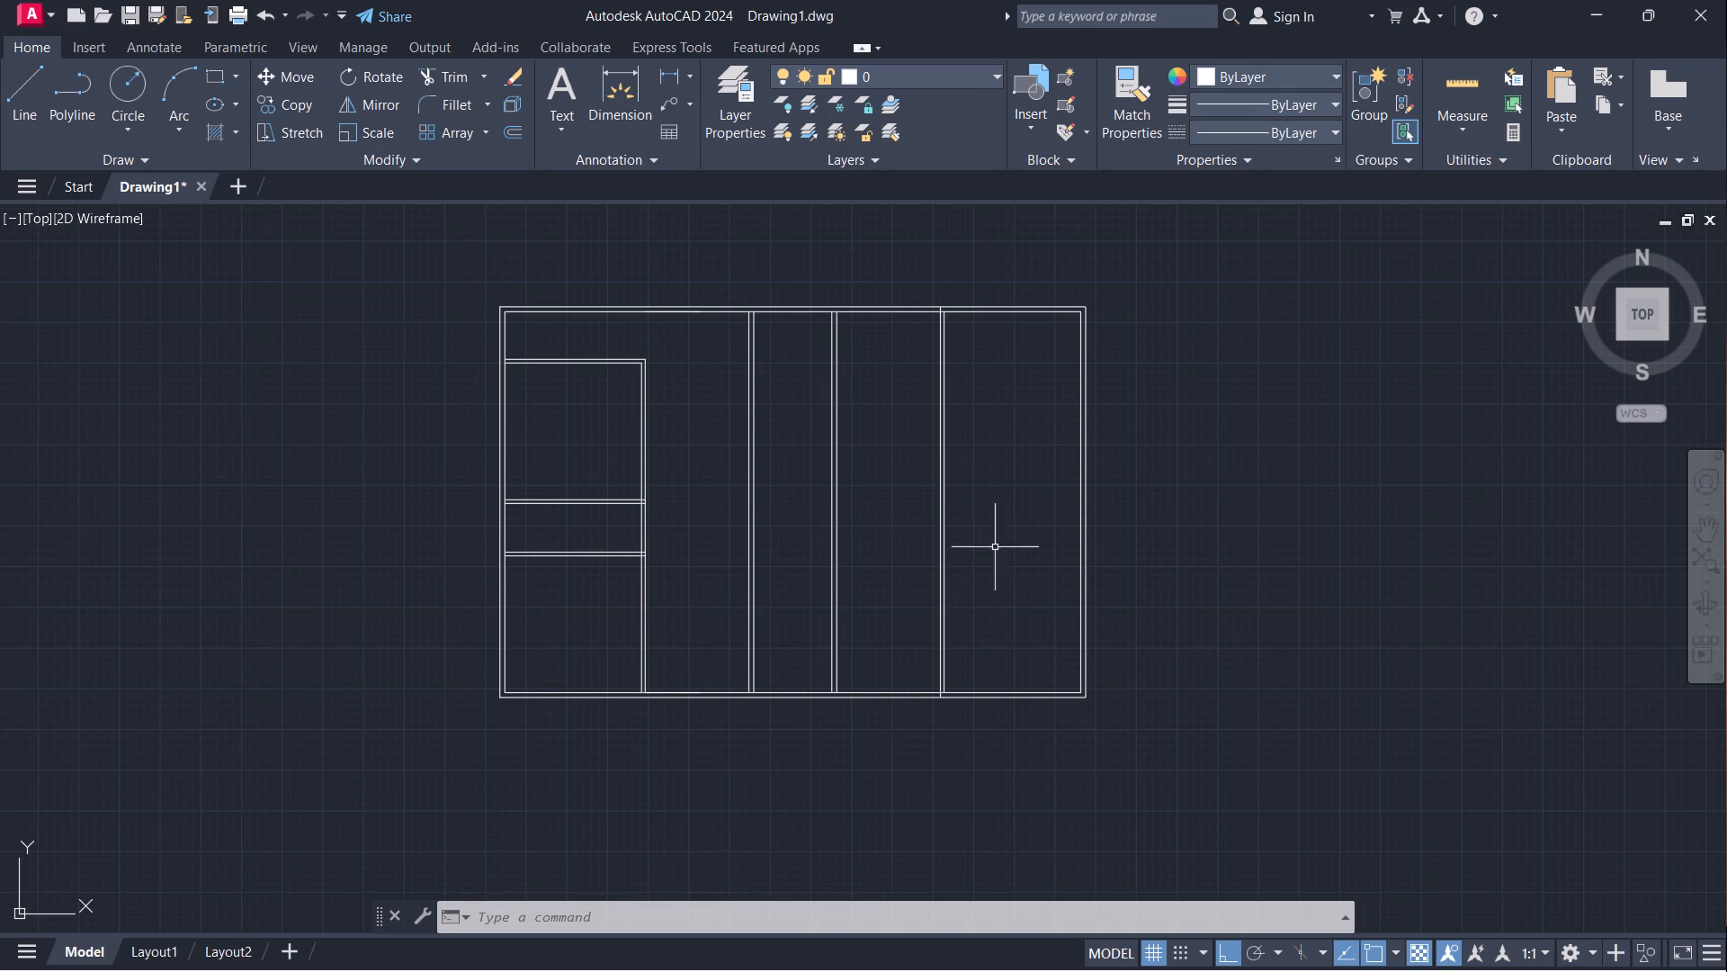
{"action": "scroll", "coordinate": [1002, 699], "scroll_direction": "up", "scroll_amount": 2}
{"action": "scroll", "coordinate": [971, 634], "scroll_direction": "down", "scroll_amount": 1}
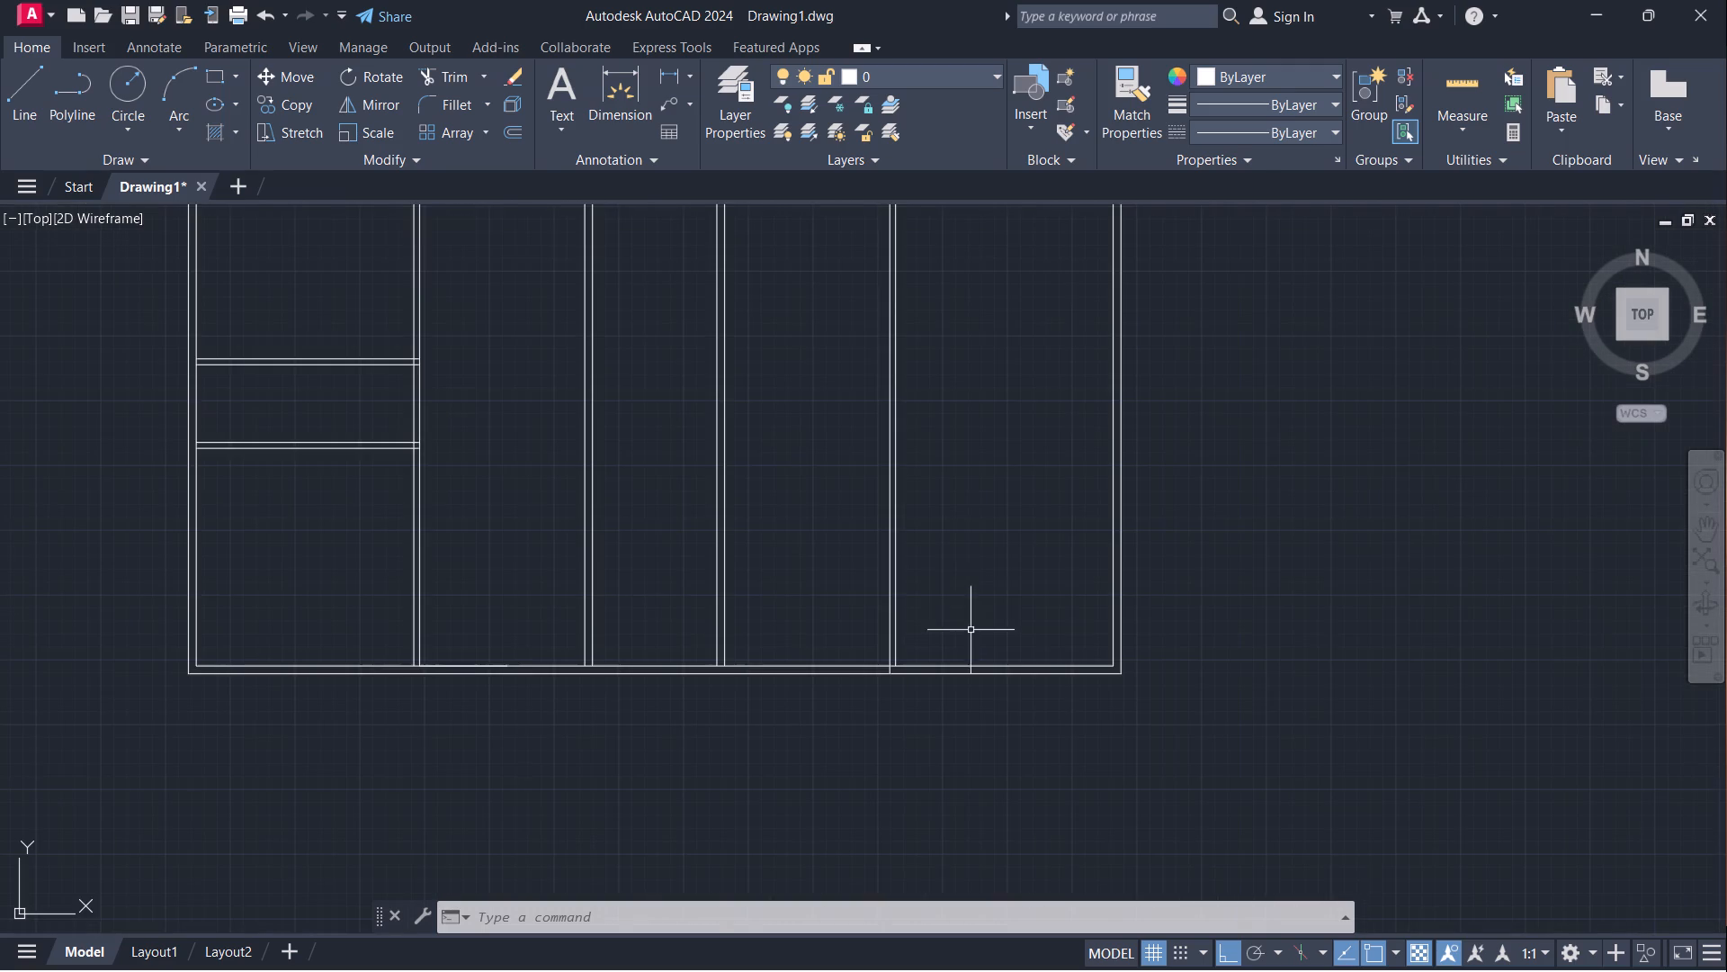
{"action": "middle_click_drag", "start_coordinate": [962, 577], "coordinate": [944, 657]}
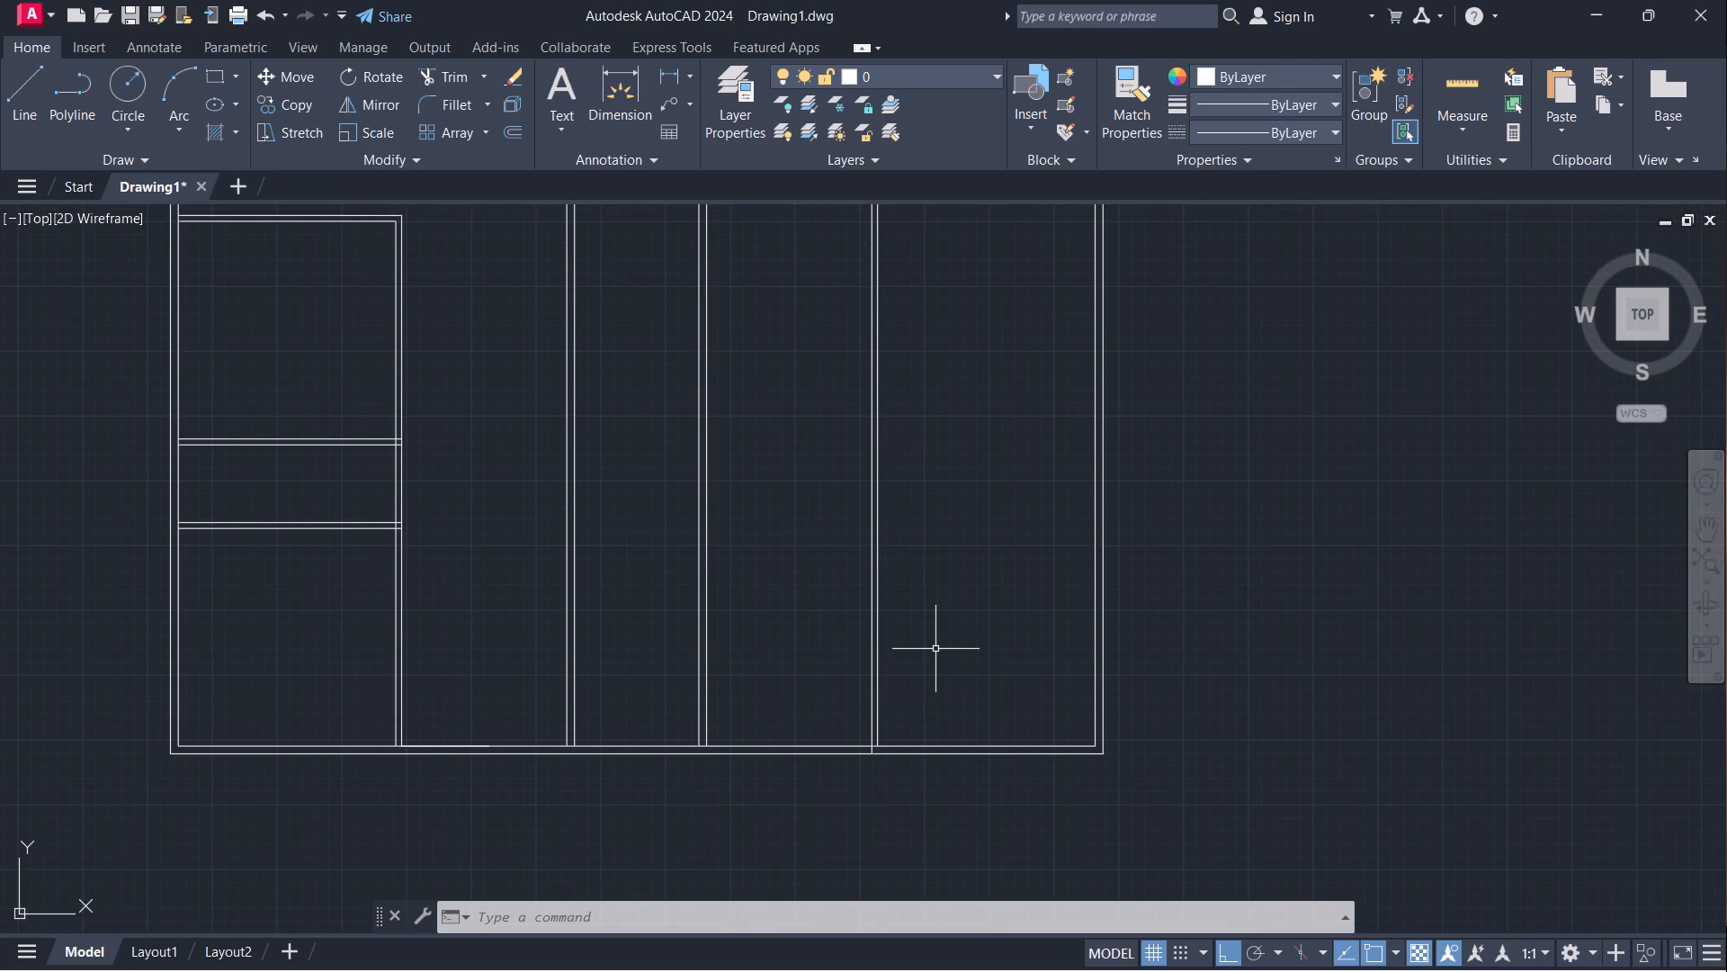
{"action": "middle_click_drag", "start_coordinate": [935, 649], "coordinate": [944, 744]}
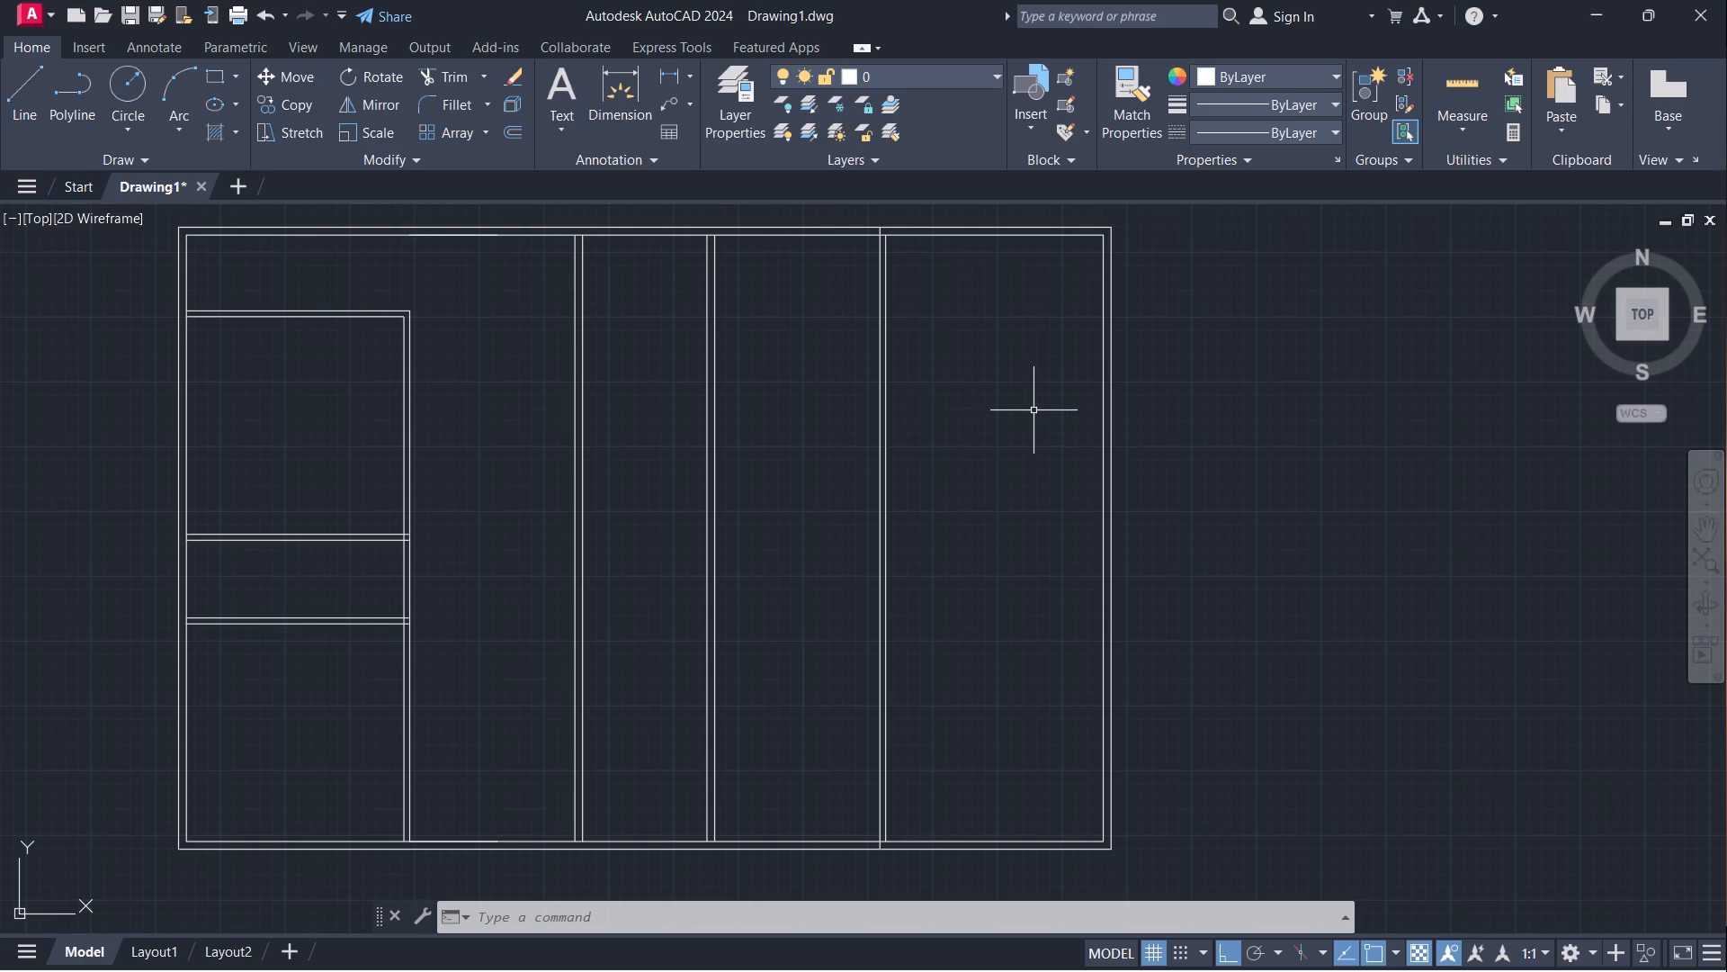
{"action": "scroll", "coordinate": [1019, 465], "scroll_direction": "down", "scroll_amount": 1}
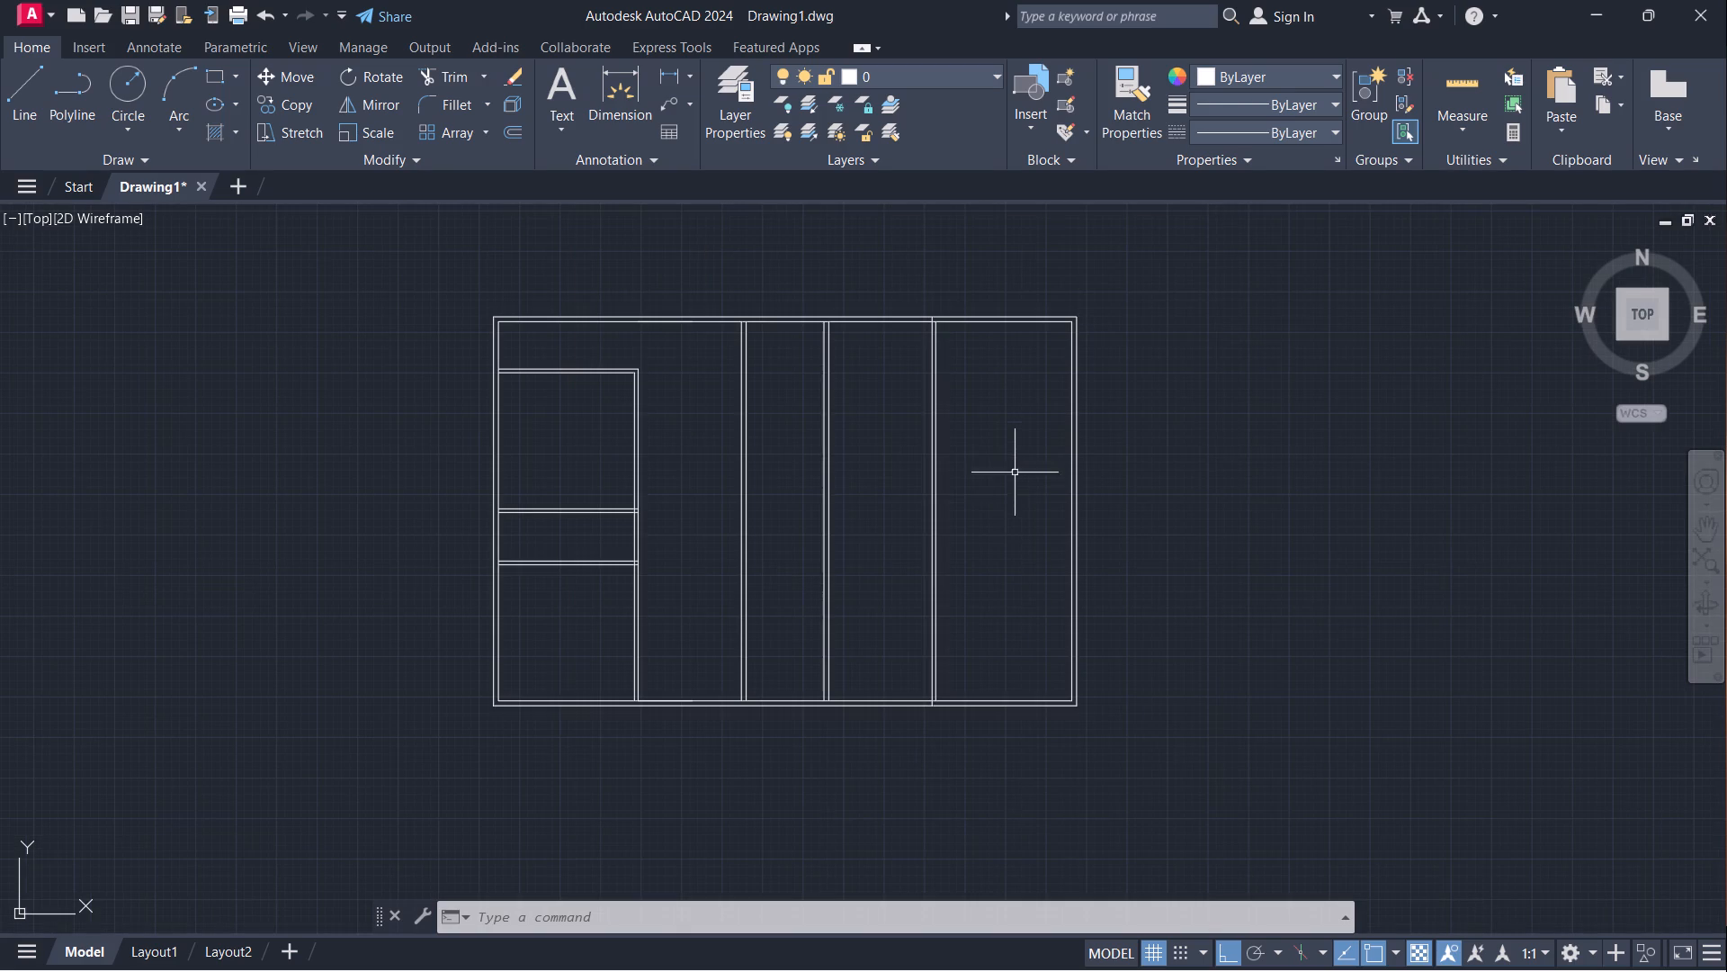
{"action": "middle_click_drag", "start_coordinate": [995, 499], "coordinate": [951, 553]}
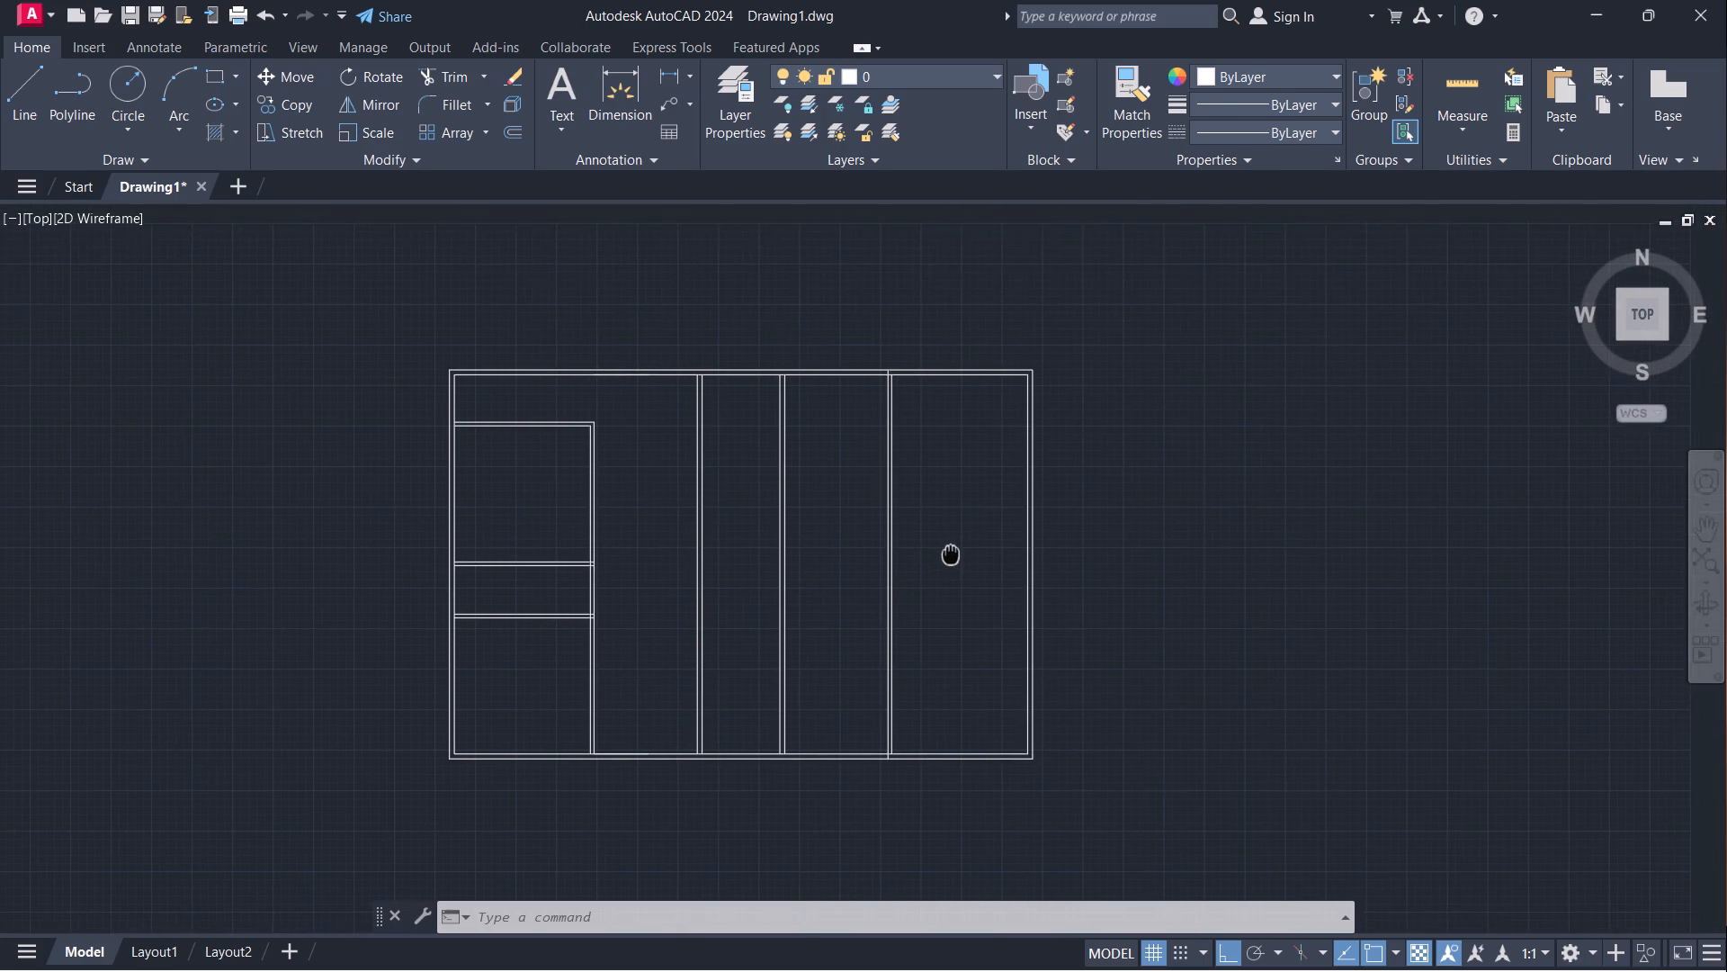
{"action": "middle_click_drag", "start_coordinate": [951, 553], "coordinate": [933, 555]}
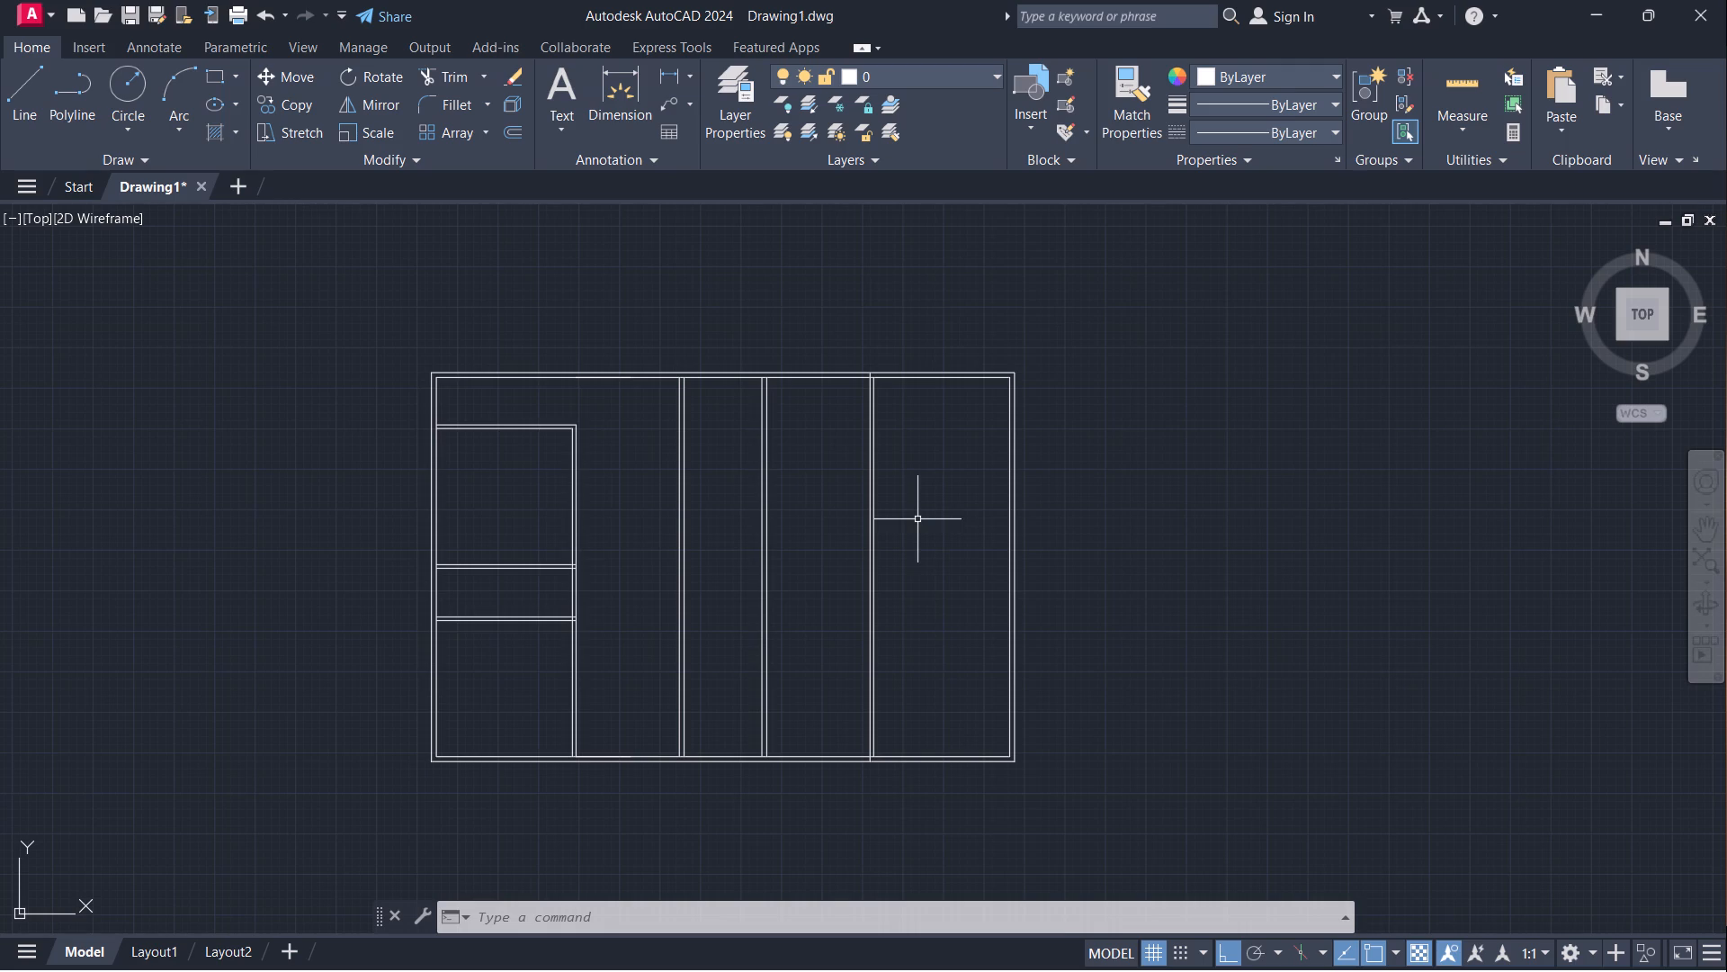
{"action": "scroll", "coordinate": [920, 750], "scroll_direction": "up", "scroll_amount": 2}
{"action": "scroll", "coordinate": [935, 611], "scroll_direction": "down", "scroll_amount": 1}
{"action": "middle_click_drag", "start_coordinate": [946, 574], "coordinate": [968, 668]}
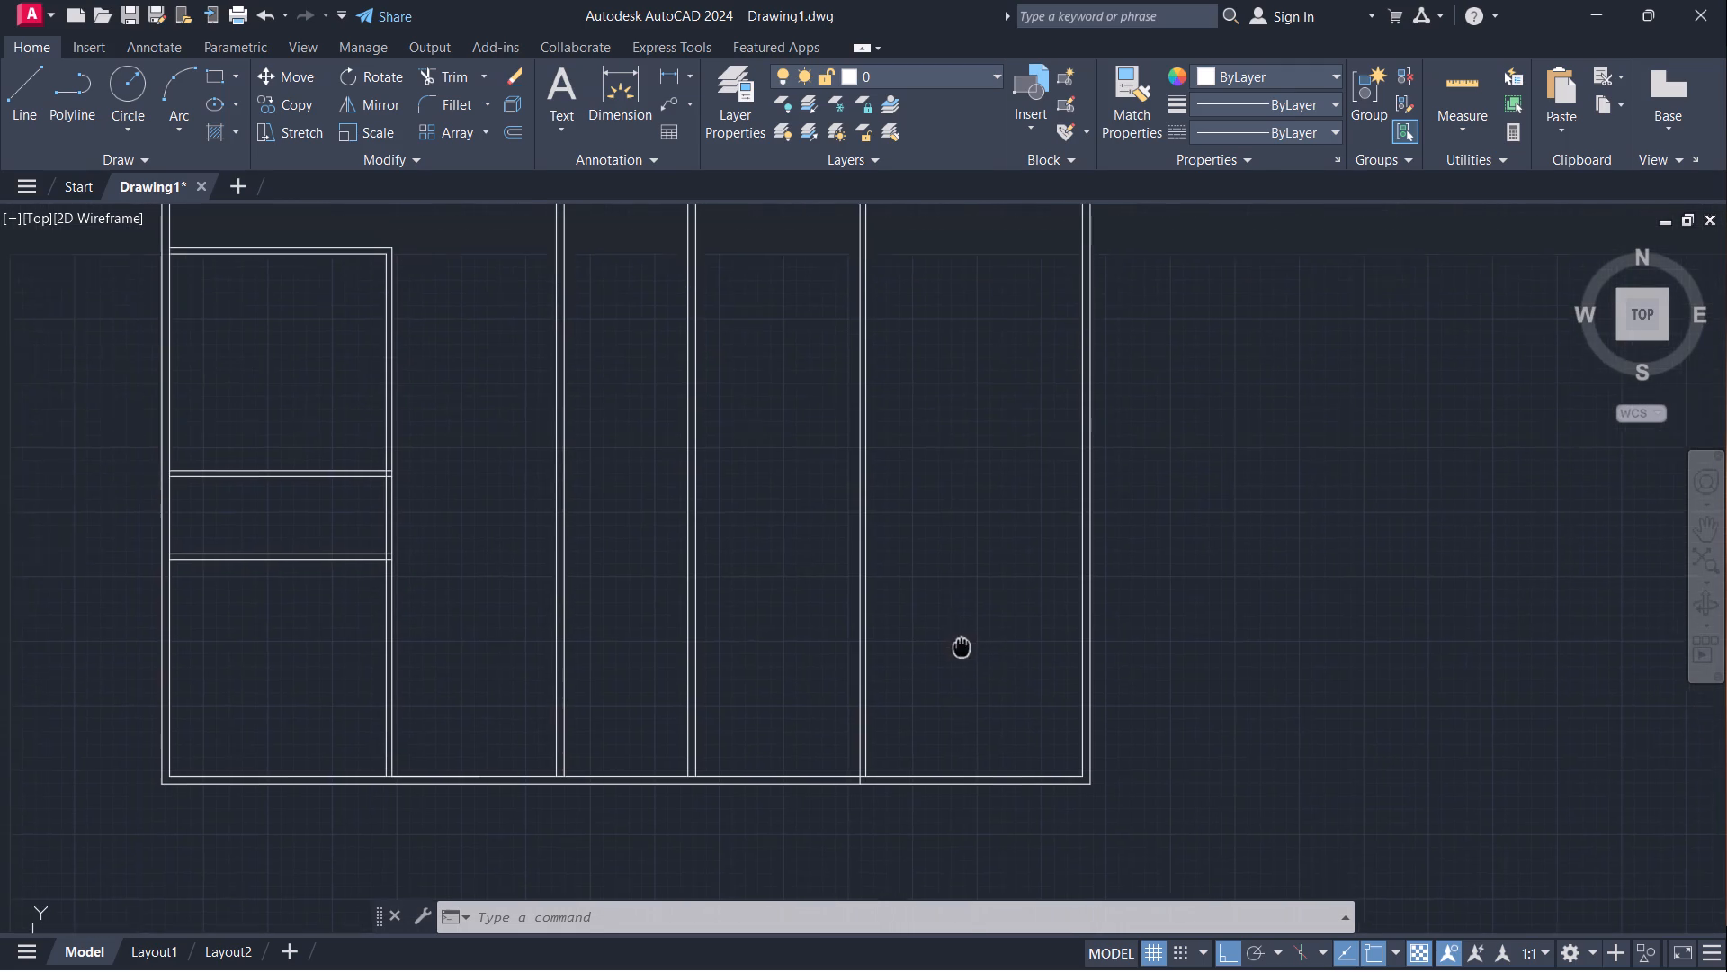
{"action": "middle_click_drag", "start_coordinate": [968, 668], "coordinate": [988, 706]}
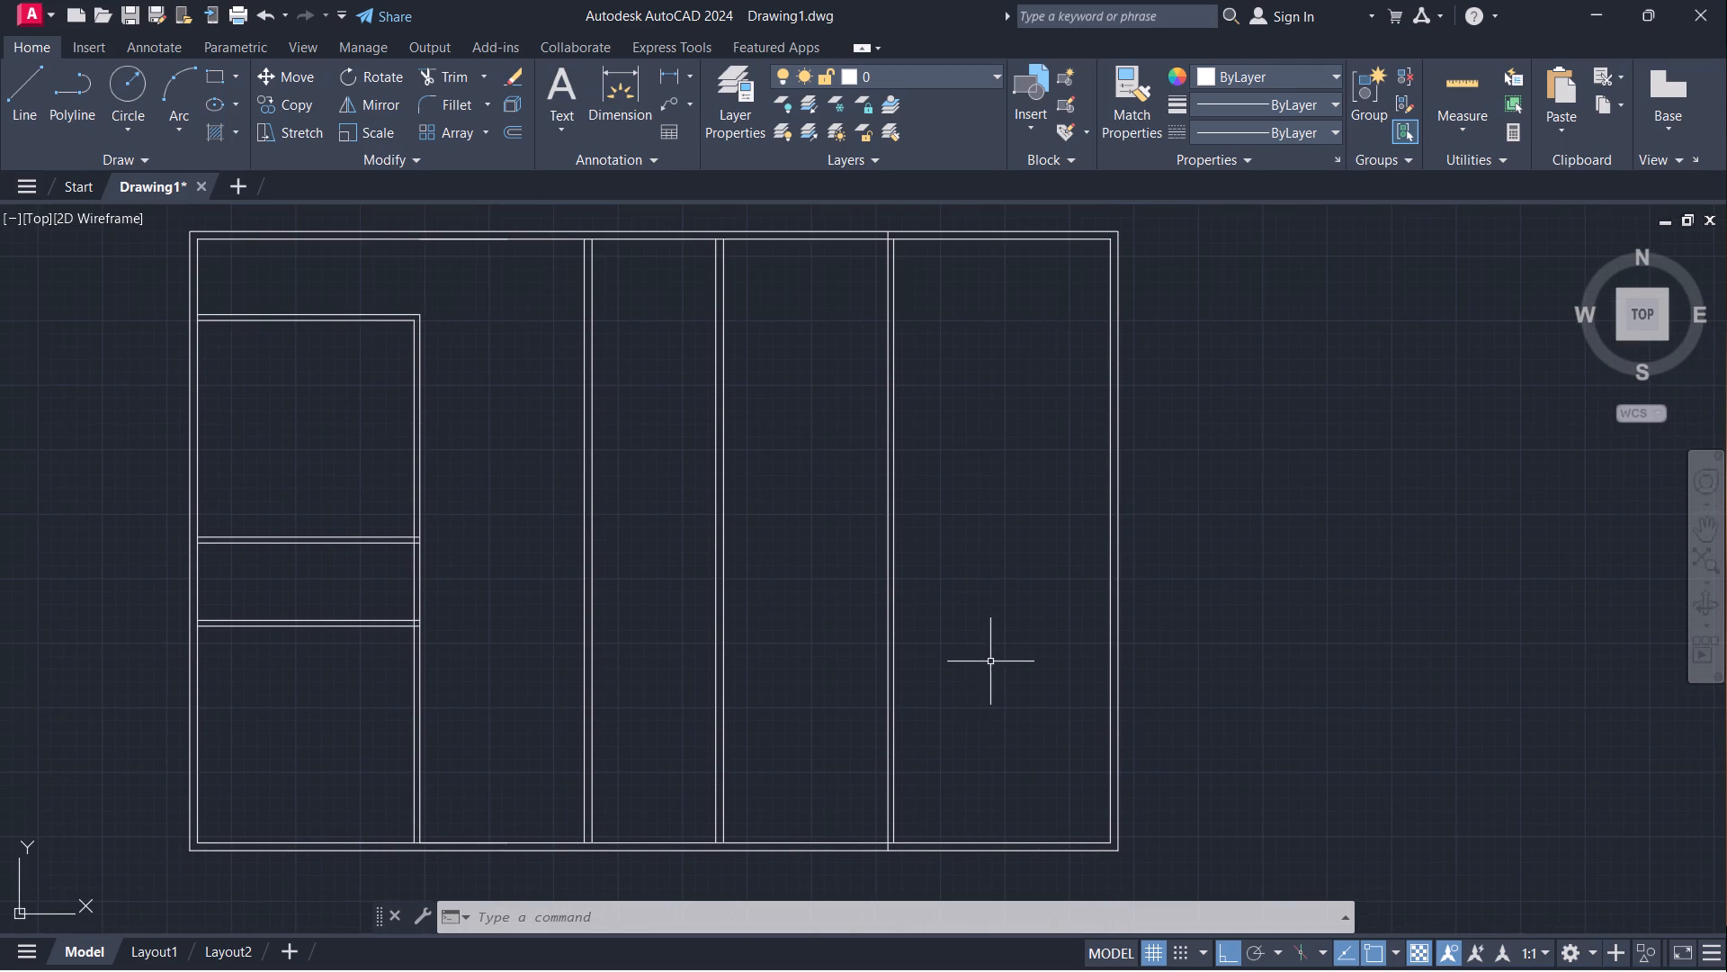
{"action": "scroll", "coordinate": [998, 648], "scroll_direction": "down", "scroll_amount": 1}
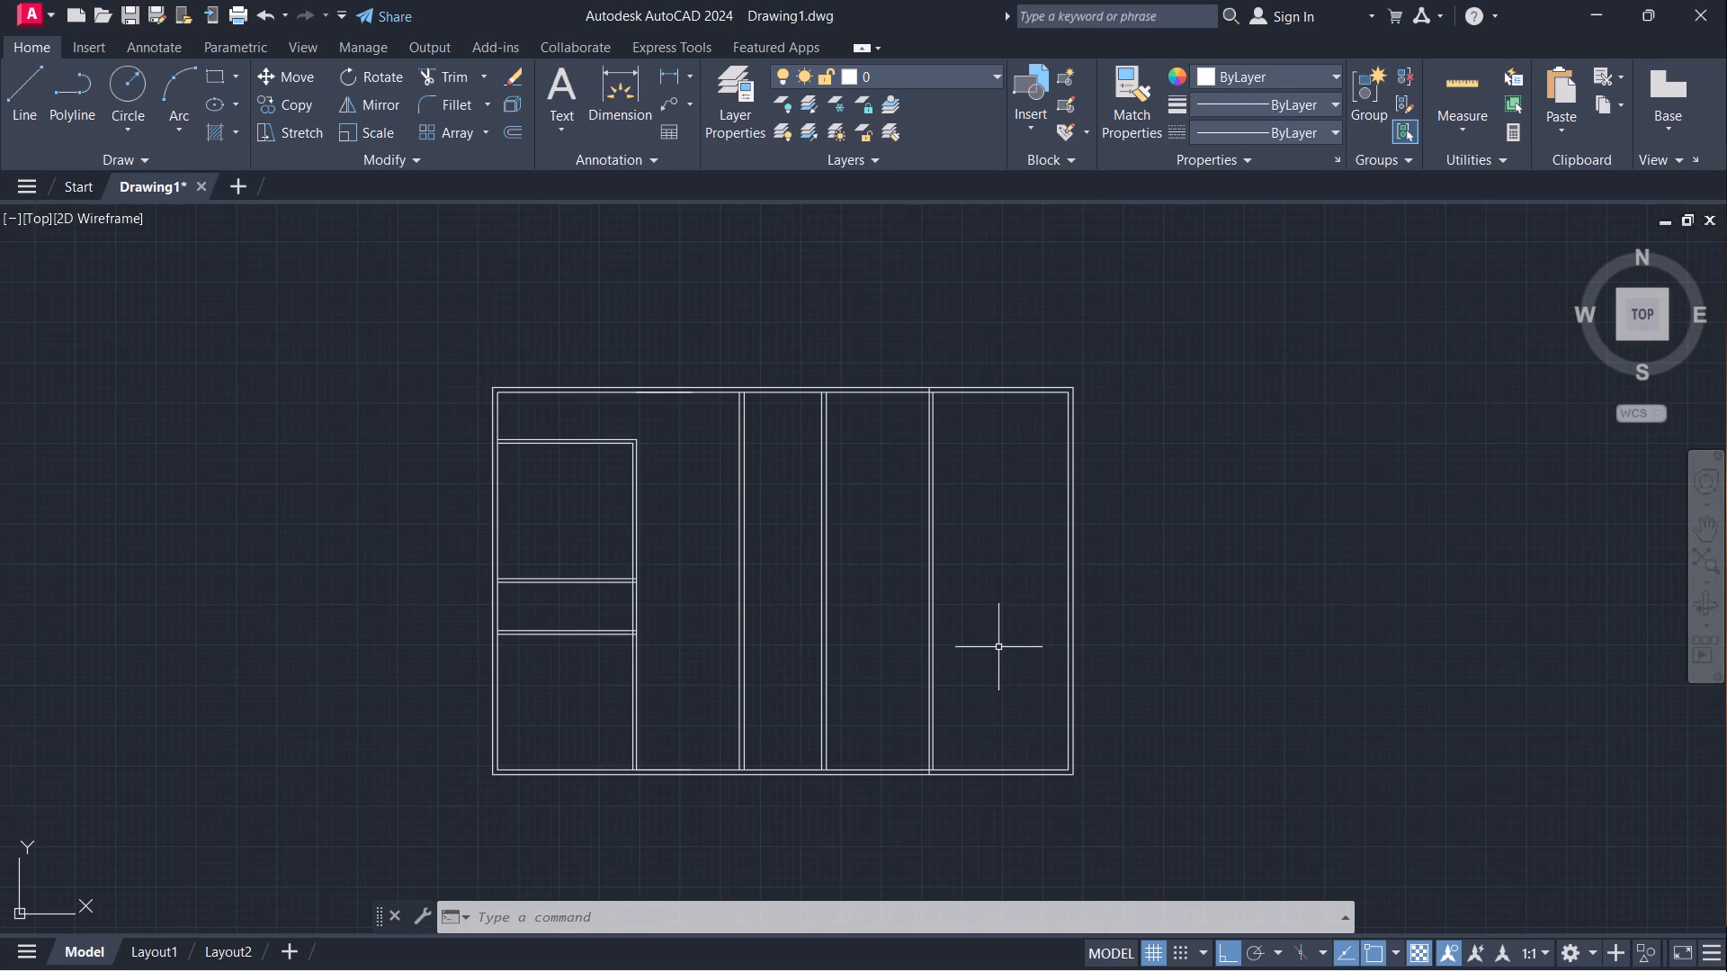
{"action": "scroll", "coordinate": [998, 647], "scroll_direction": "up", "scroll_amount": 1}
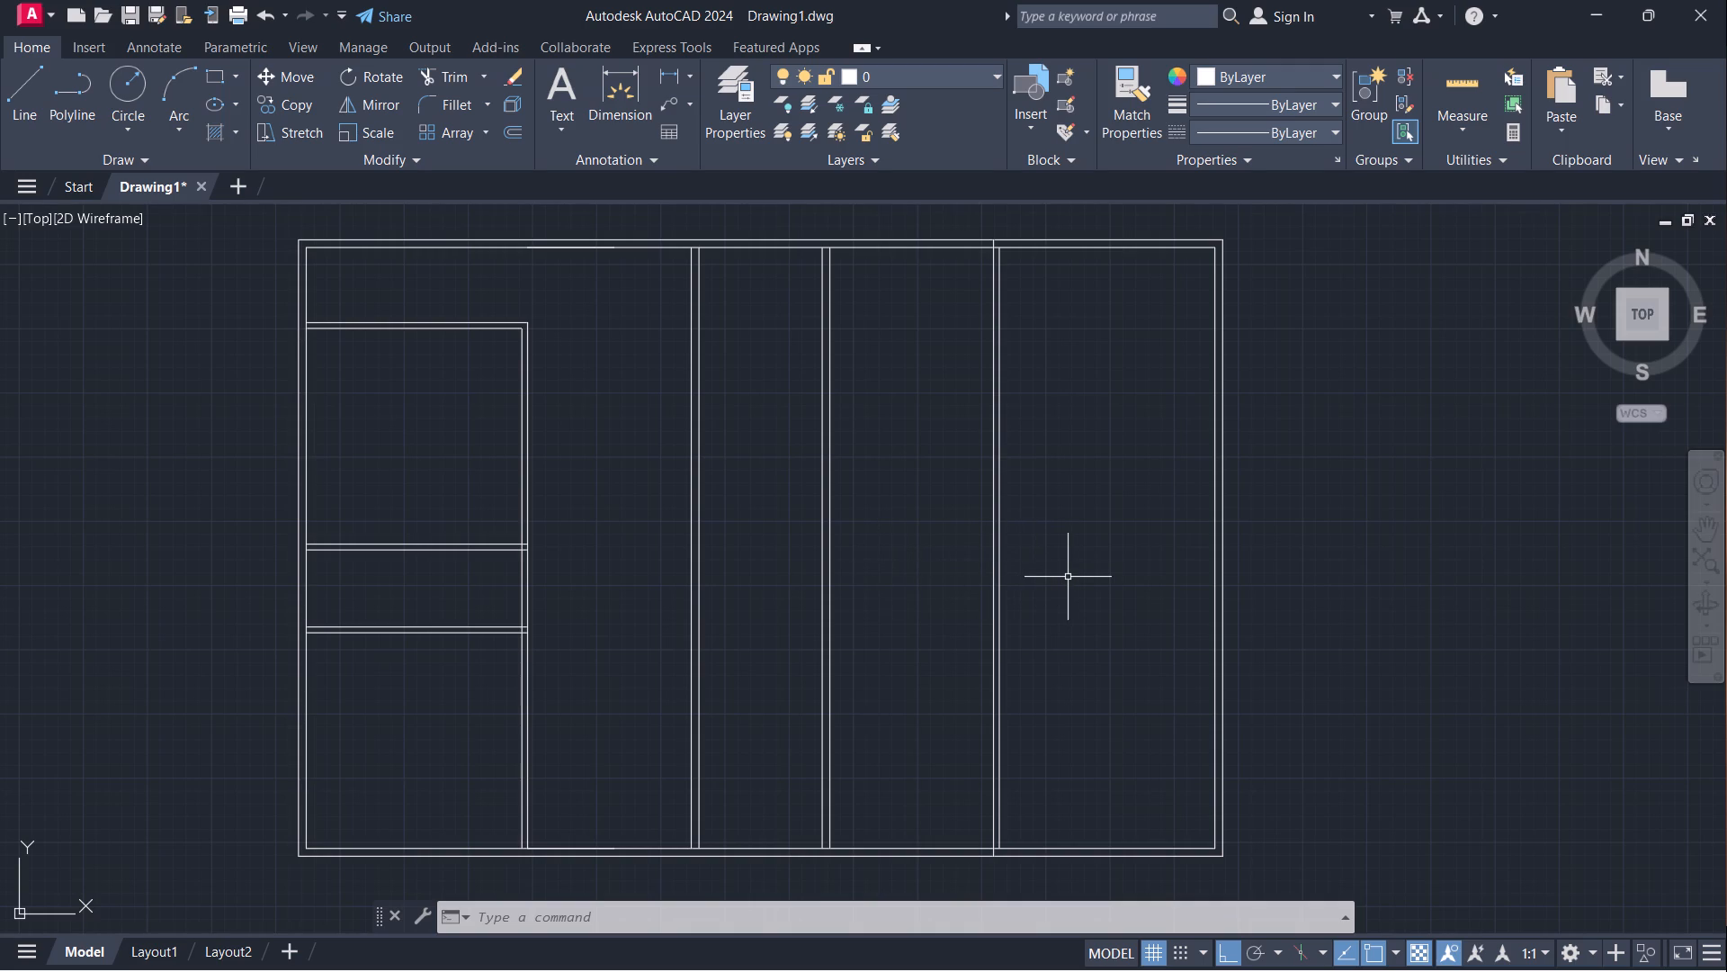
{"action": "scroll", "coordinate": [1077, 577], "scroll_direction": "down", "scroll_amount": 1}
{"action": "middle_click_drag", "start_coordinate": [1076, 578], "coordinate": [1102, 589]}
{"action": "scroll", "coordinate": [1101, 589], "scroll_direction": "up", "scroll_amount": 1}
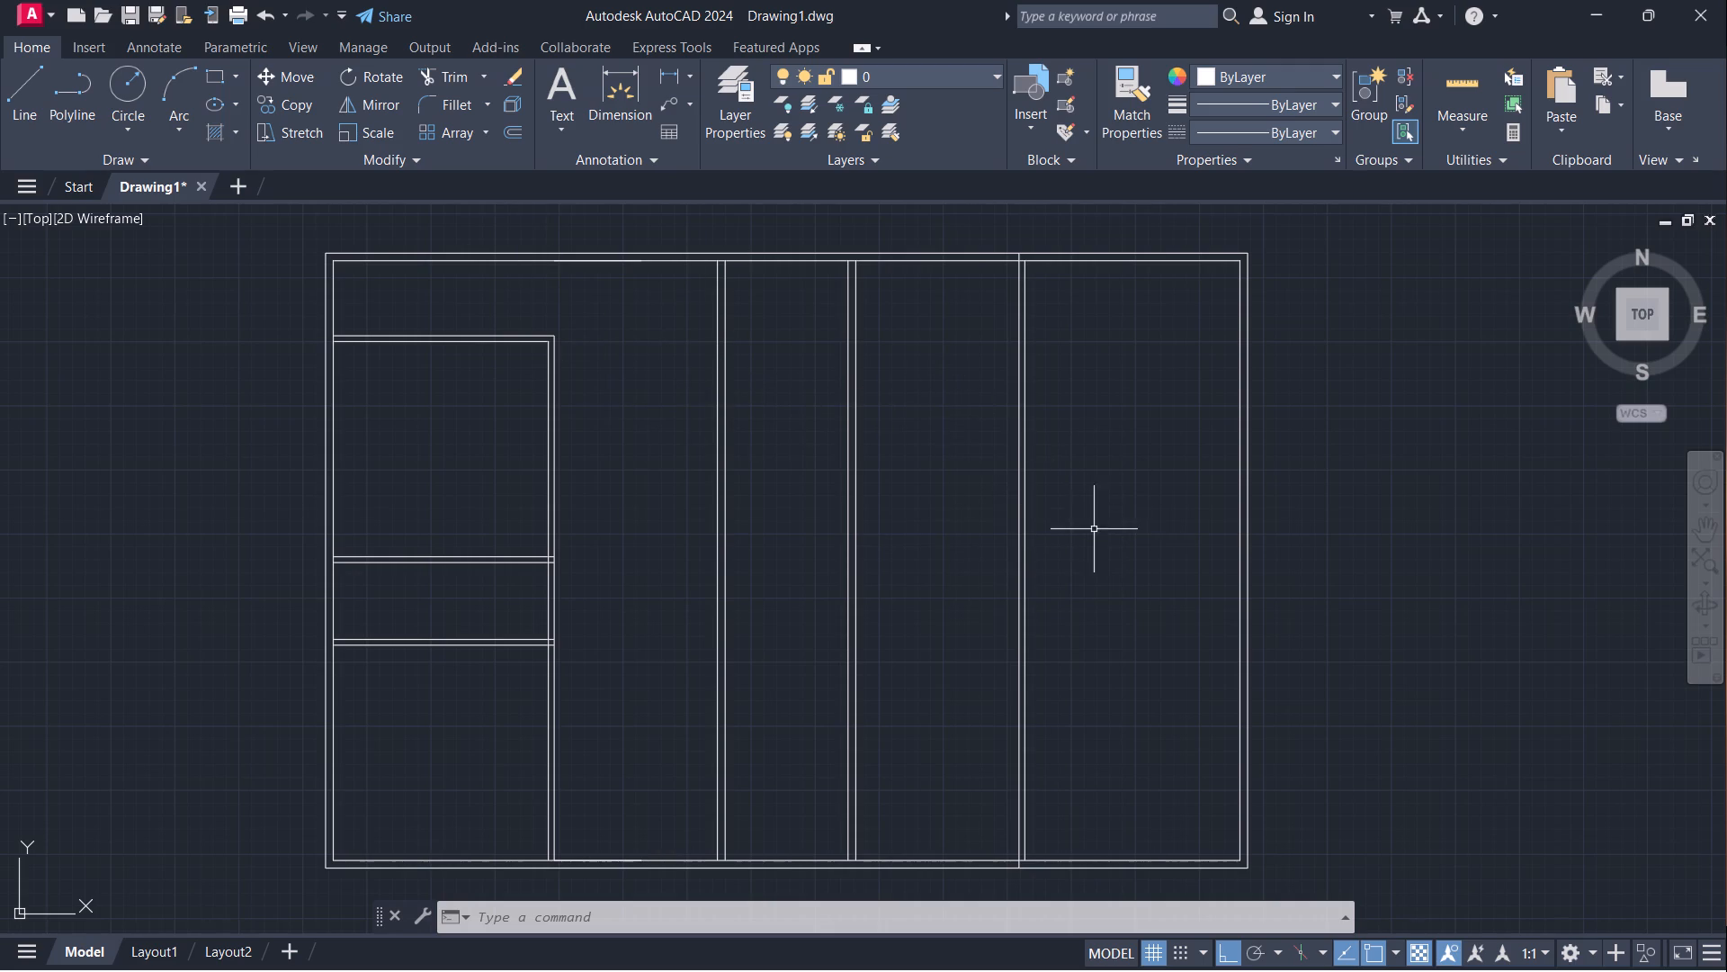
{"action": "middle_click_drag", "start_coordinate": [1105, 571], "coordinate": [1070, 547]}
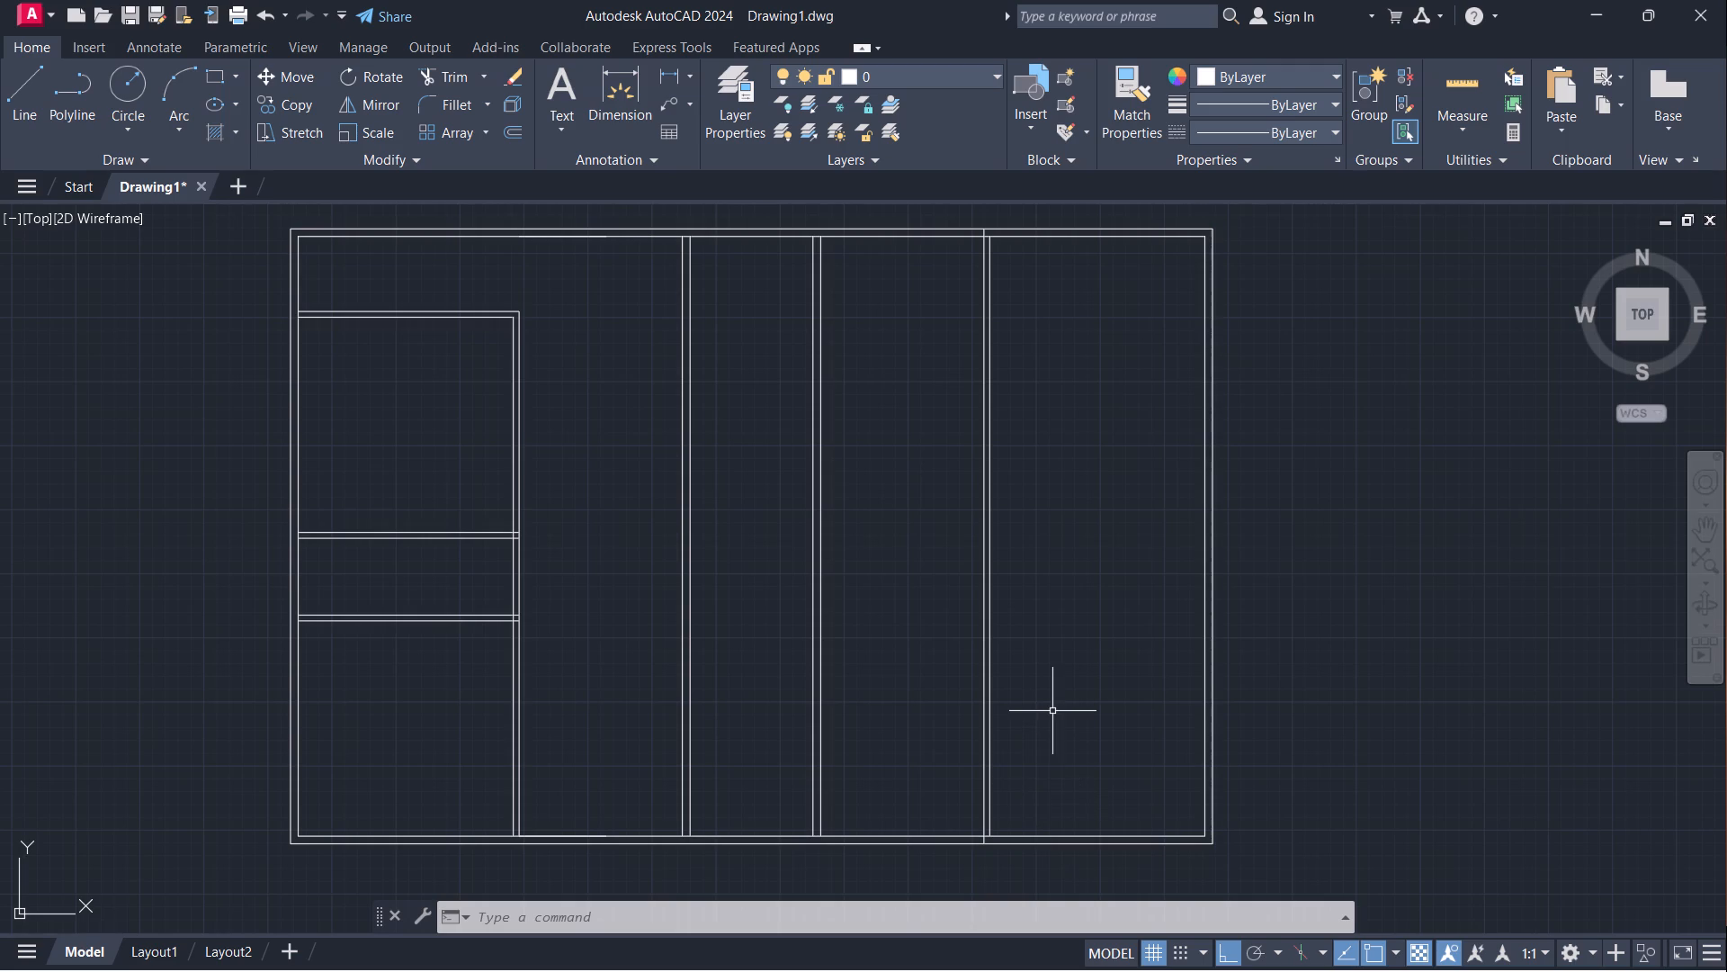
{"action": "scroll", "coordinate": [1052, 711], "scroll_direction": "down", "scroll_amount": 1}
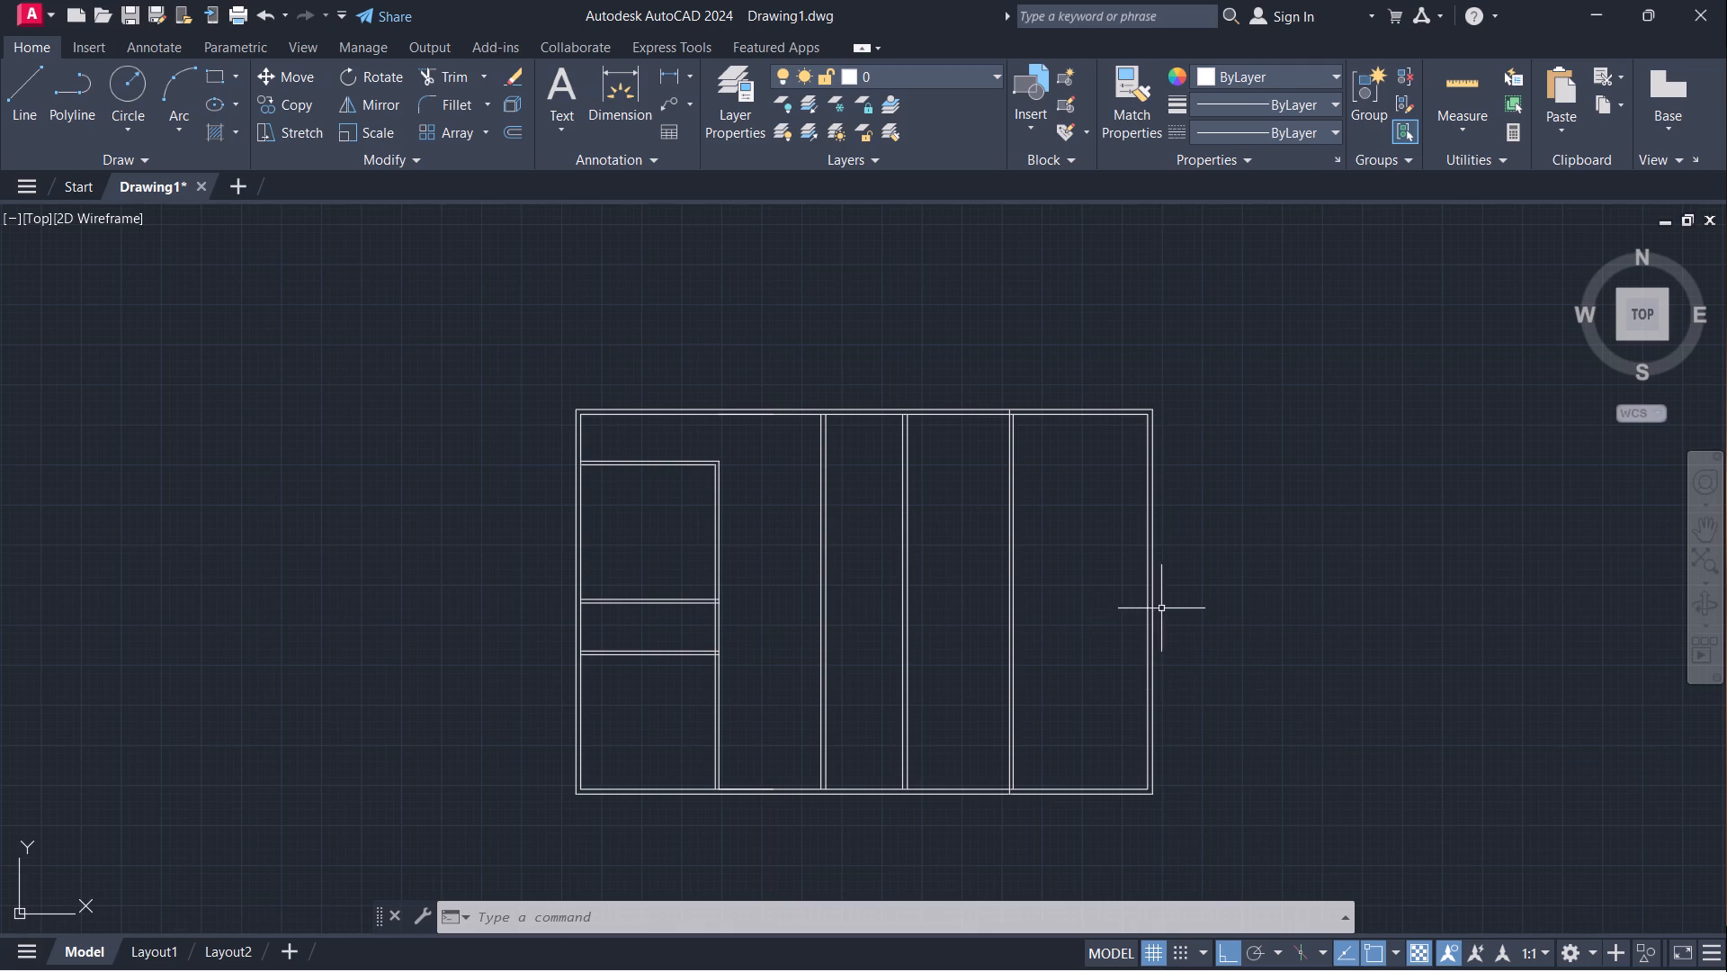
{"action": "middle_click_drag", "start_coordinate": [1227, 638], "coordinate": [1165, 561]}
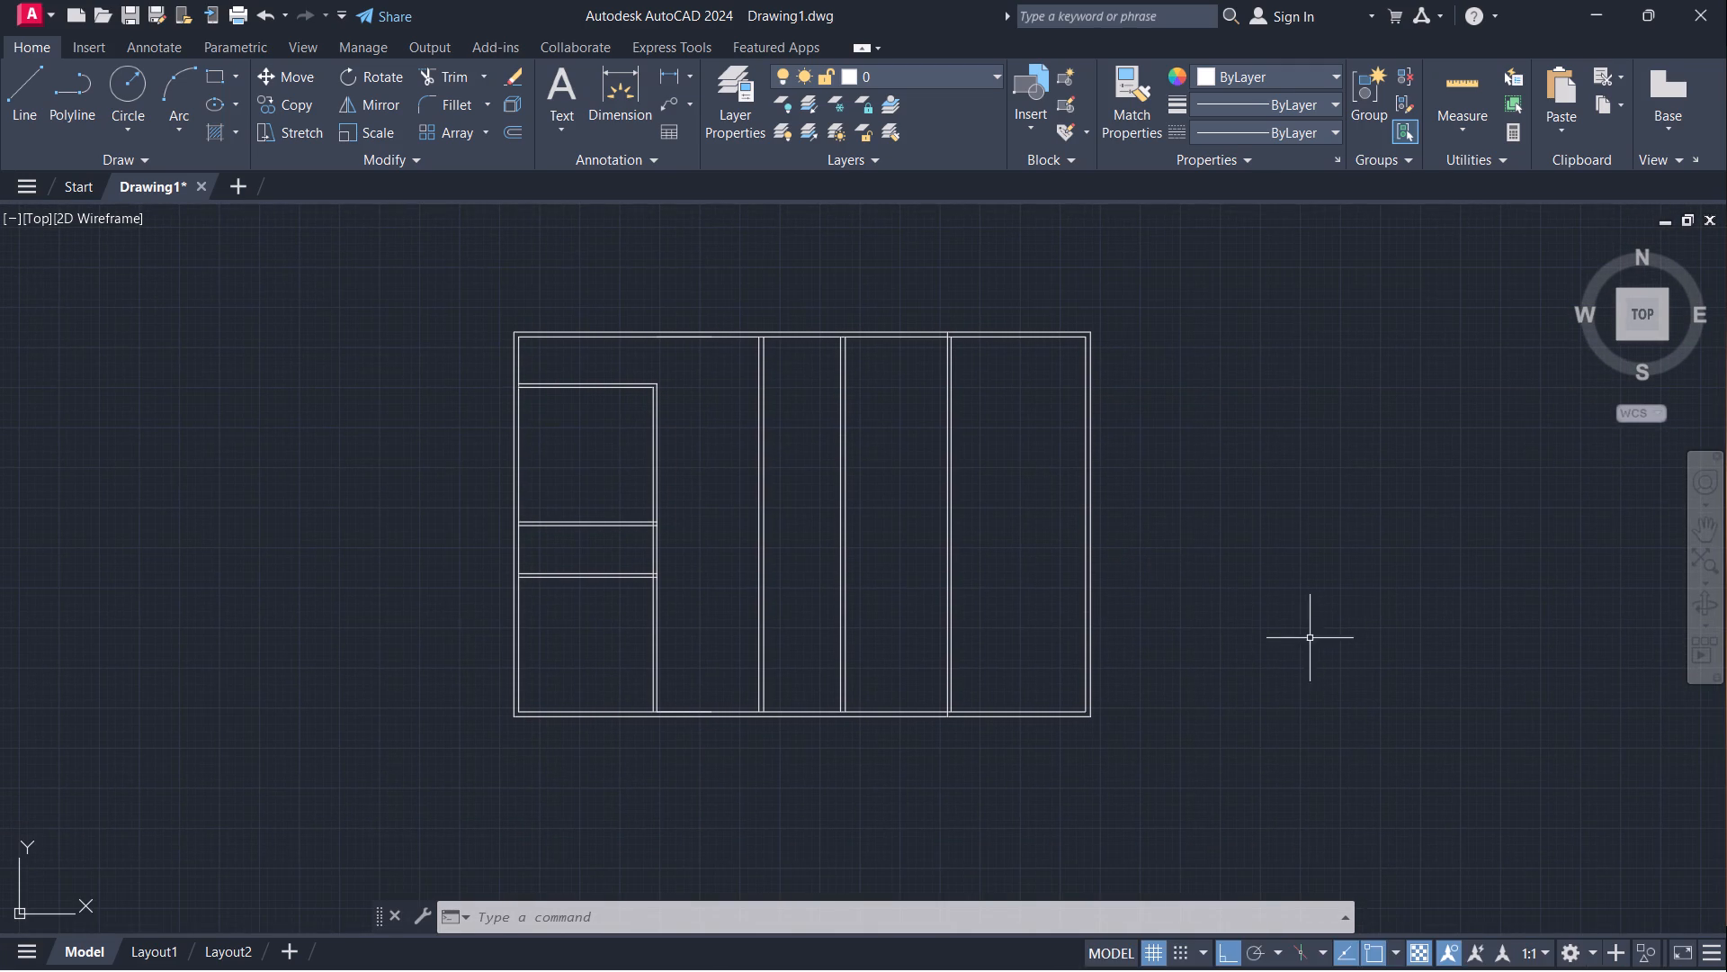
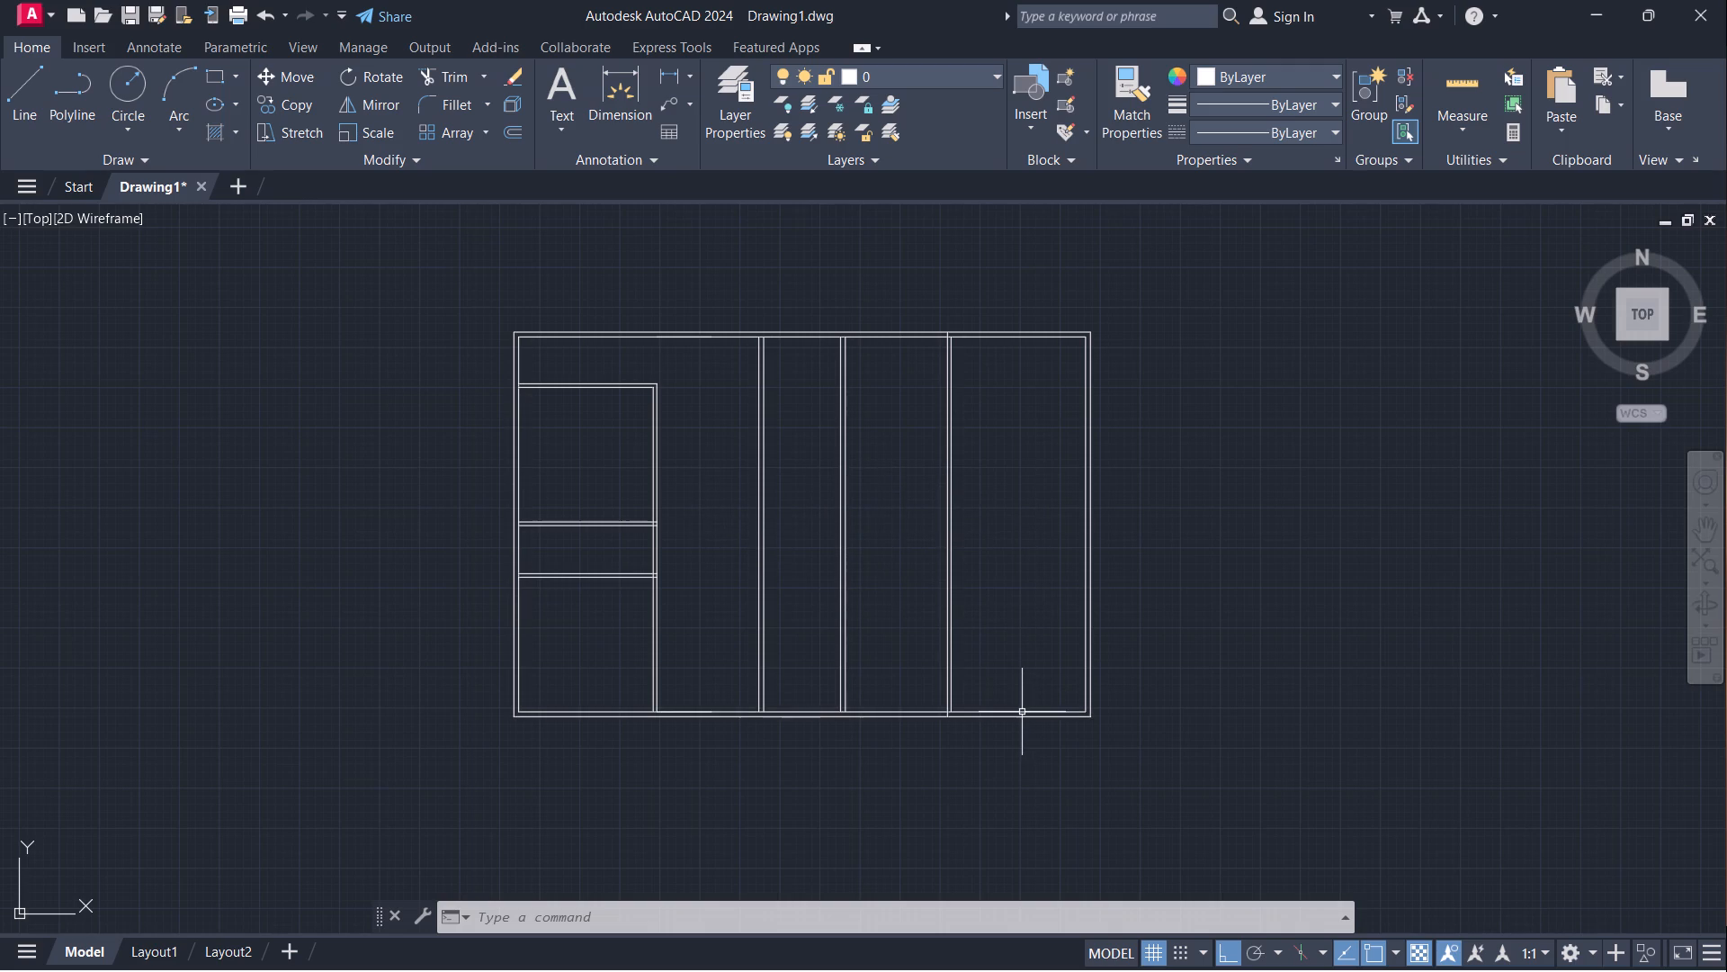
Offset the bottom main wall's inner line 14' upward into the plan, undoing the copies that land below the wall.
{"action": "scroll", "coordinate": [1022, 711], "scroll_direction": "up", "scroll_amount": 4}
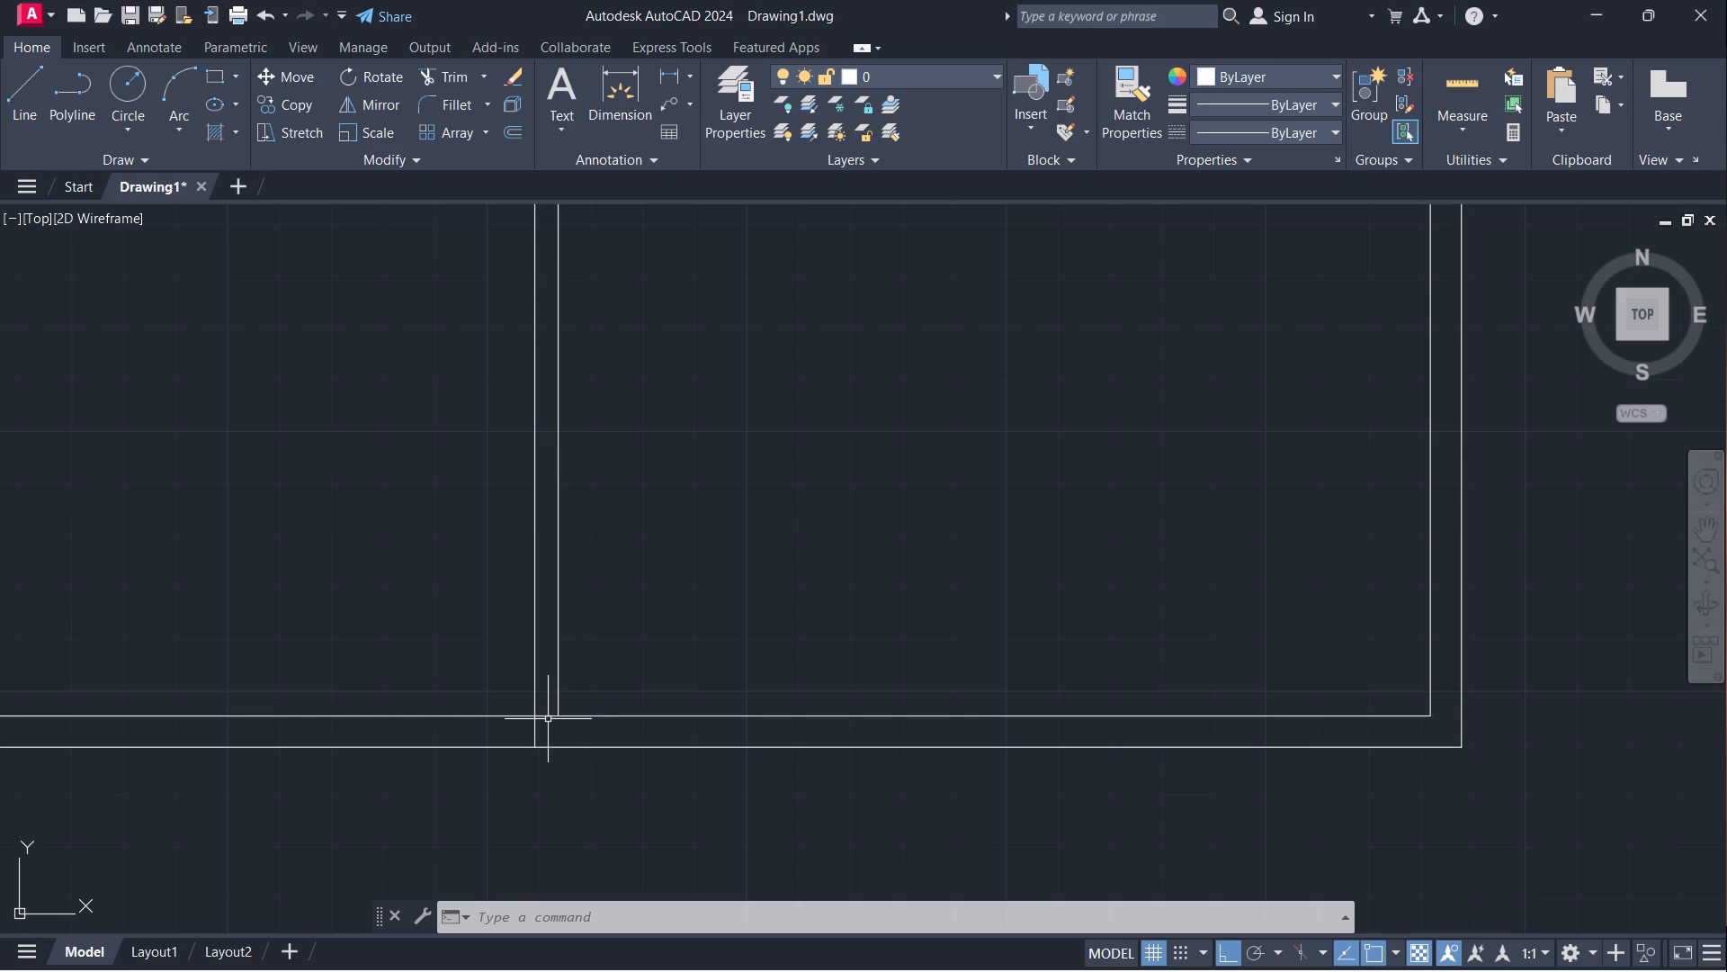
{"action": "left_click", "coordinate": [653, 715]}
{"action": "key", "text": "o"}
{"action": "key", "text": "Return"}
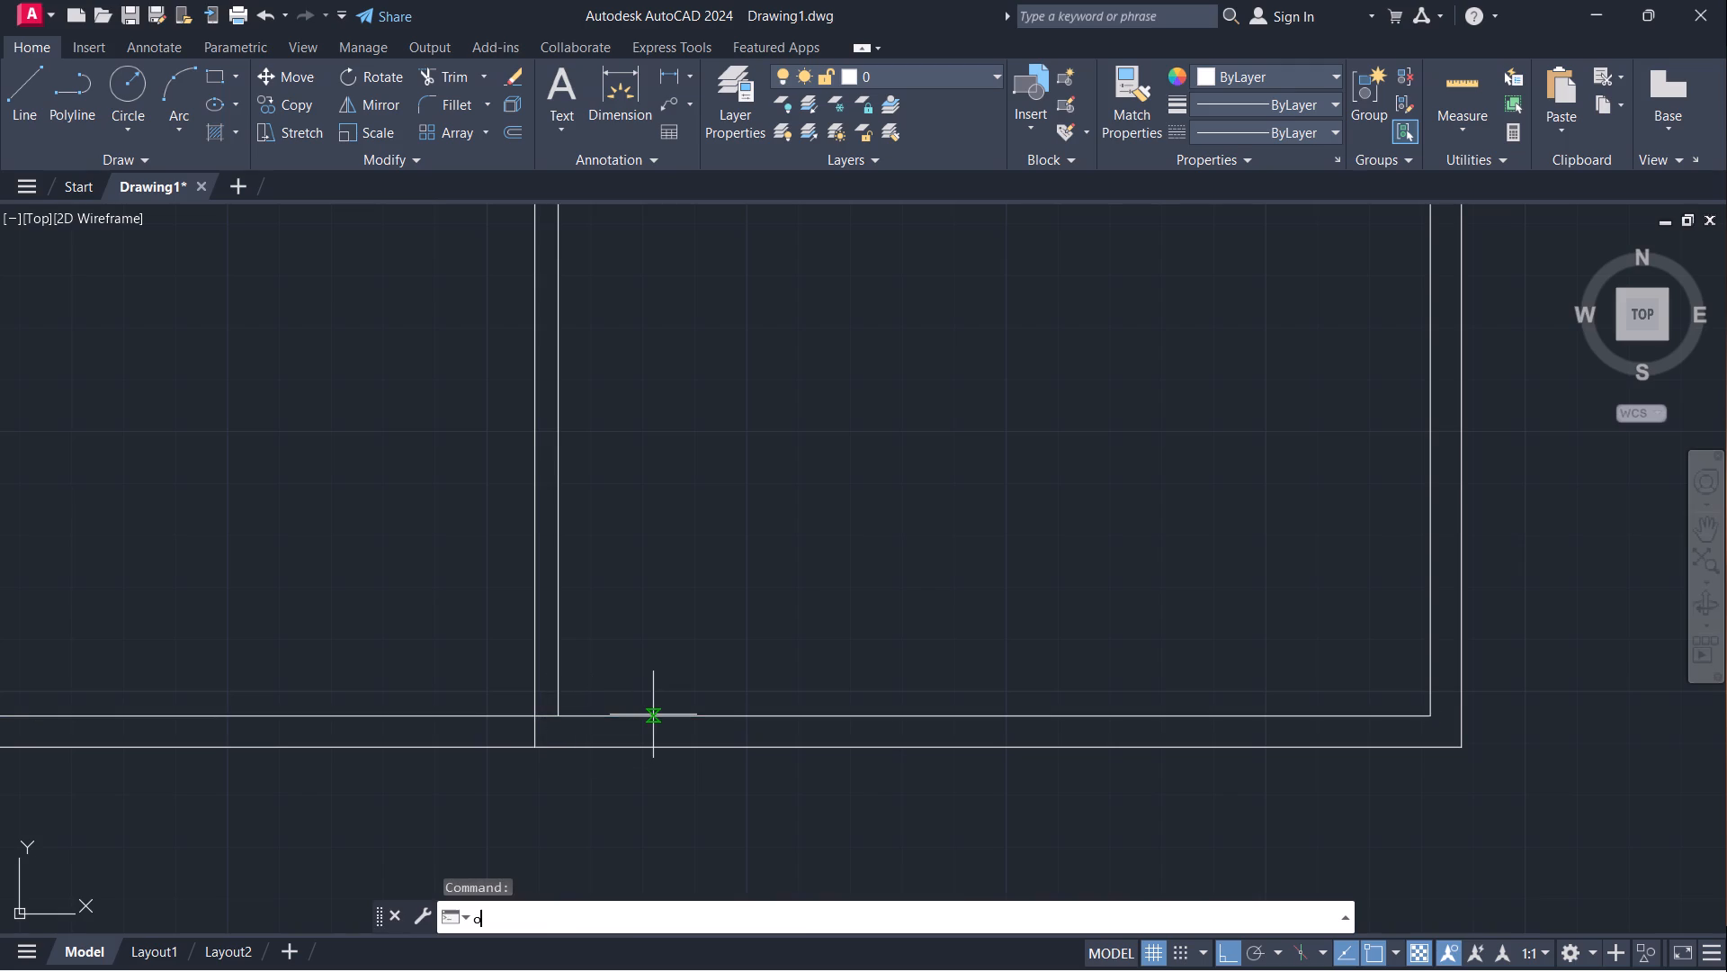
{"action": "left_click", "coordinate": [653, 715]}
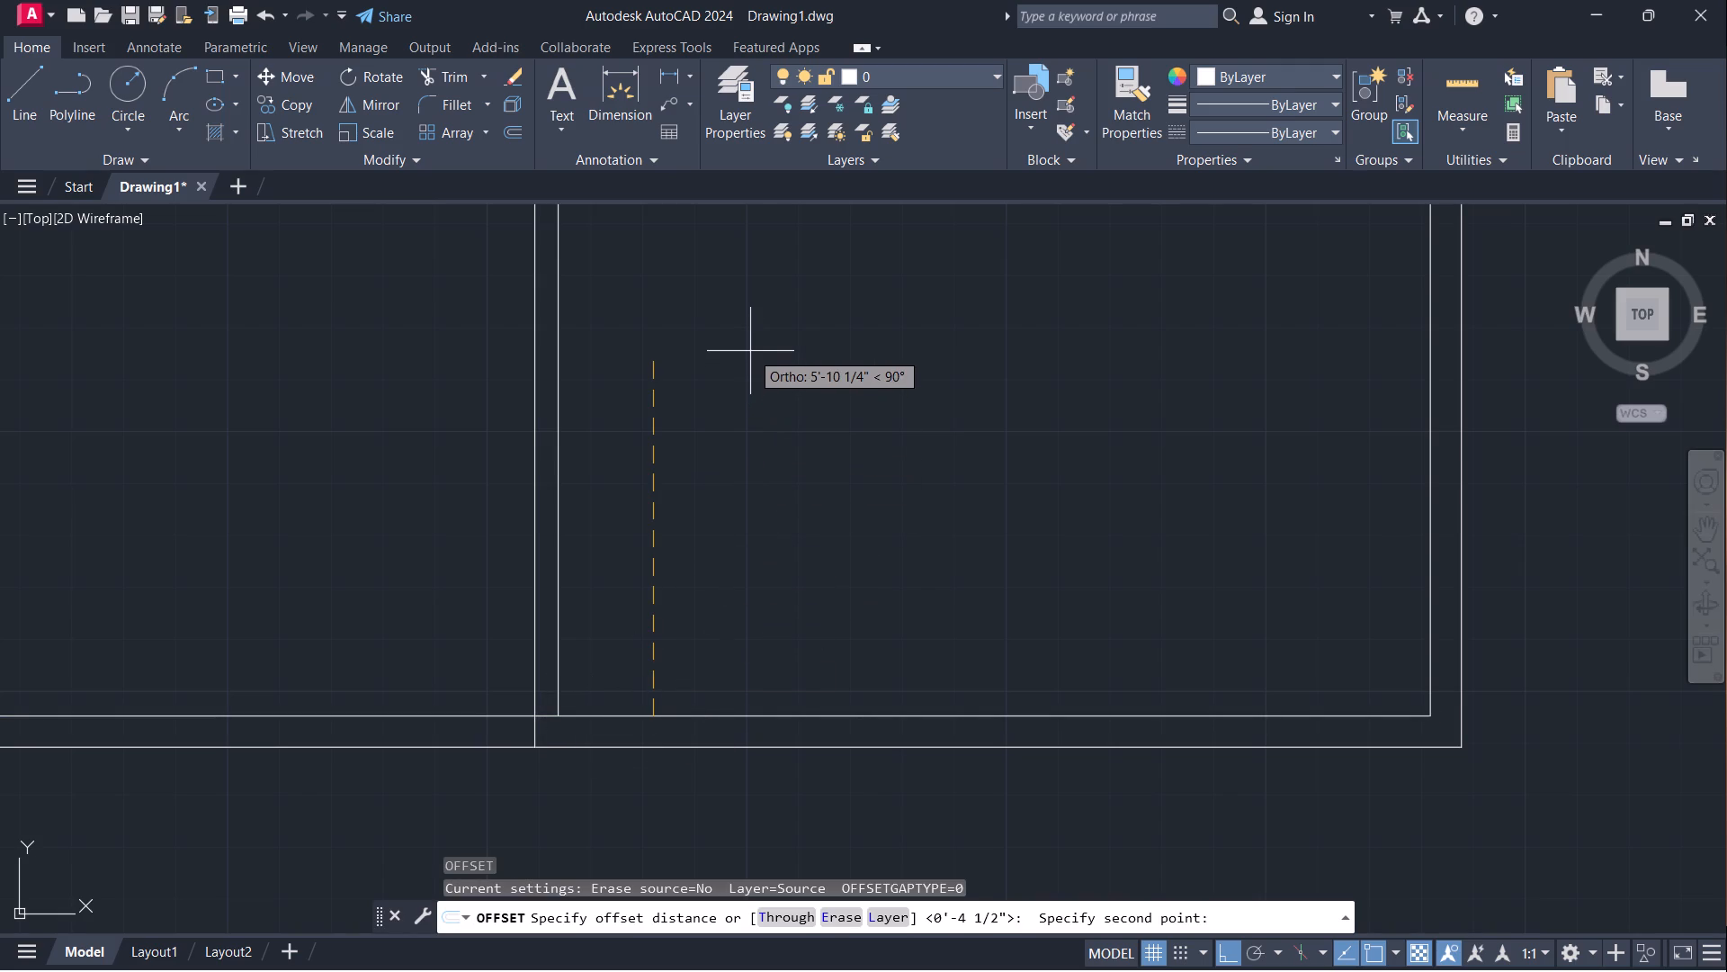
{"action": "type", "text": "14"}
{"action": "key", "text": "apostrophe"}
{"action": "key", "text": "Return"}
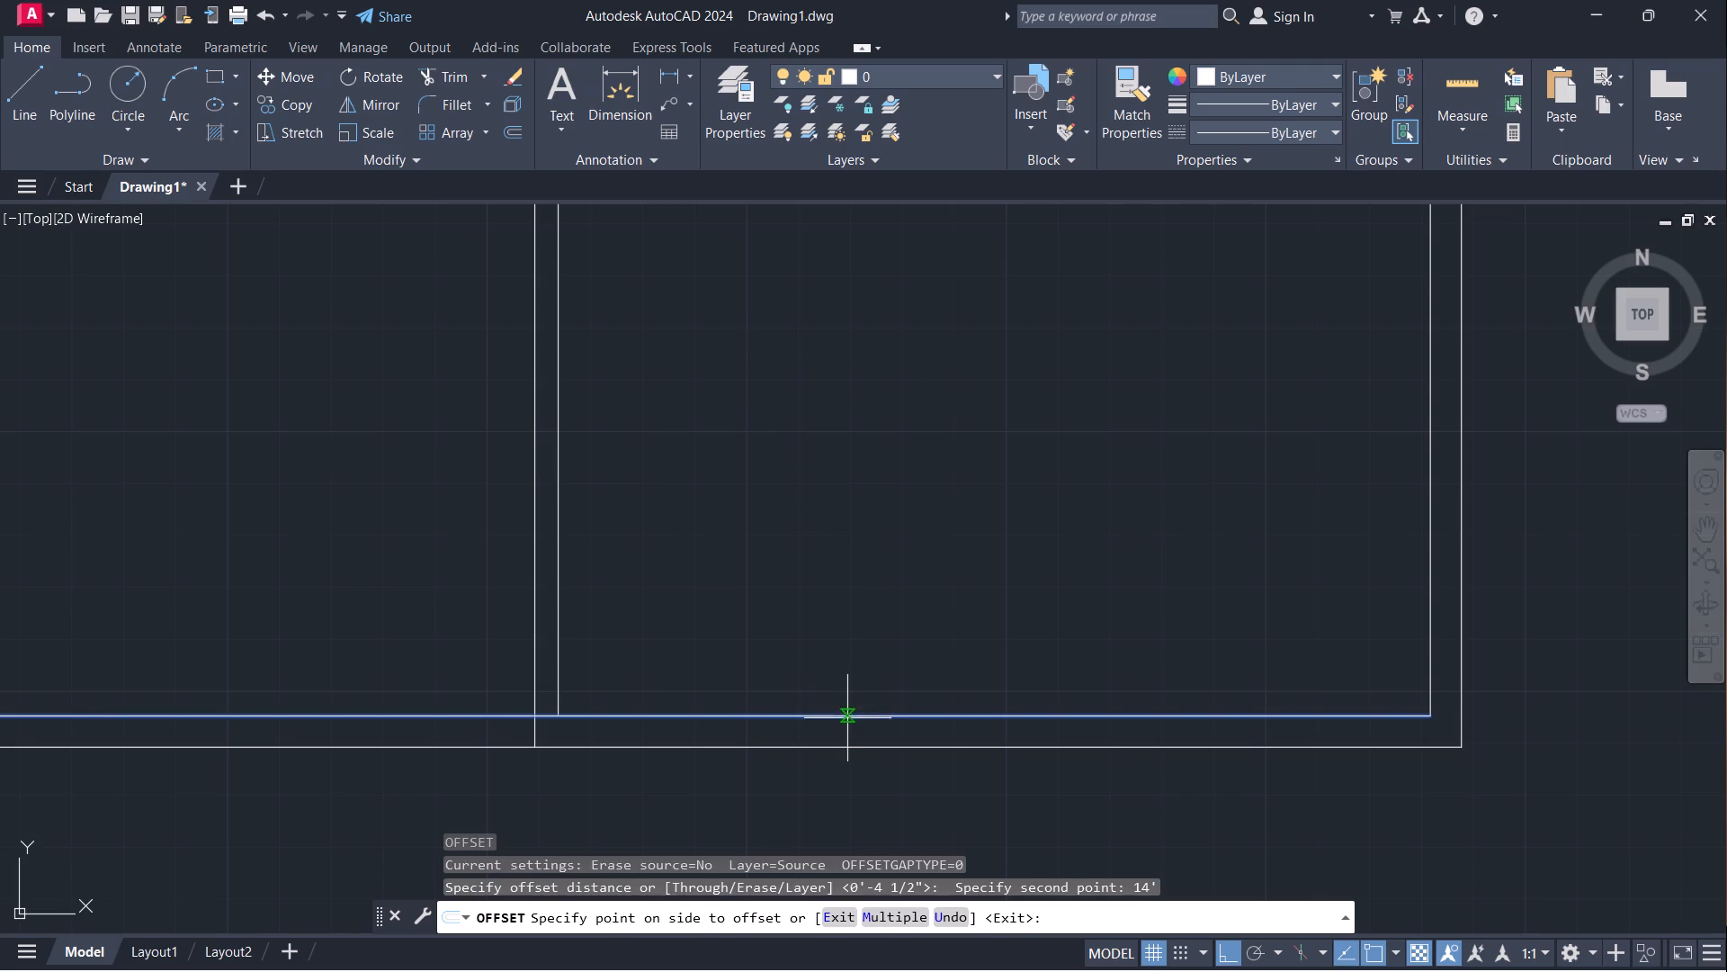
{"action": "left_click", "coordinate": [851, 715]}
{"action": "scroll", "coordinate": [805, 342], "scroll_direction": "down", "scroll_amount": 4}
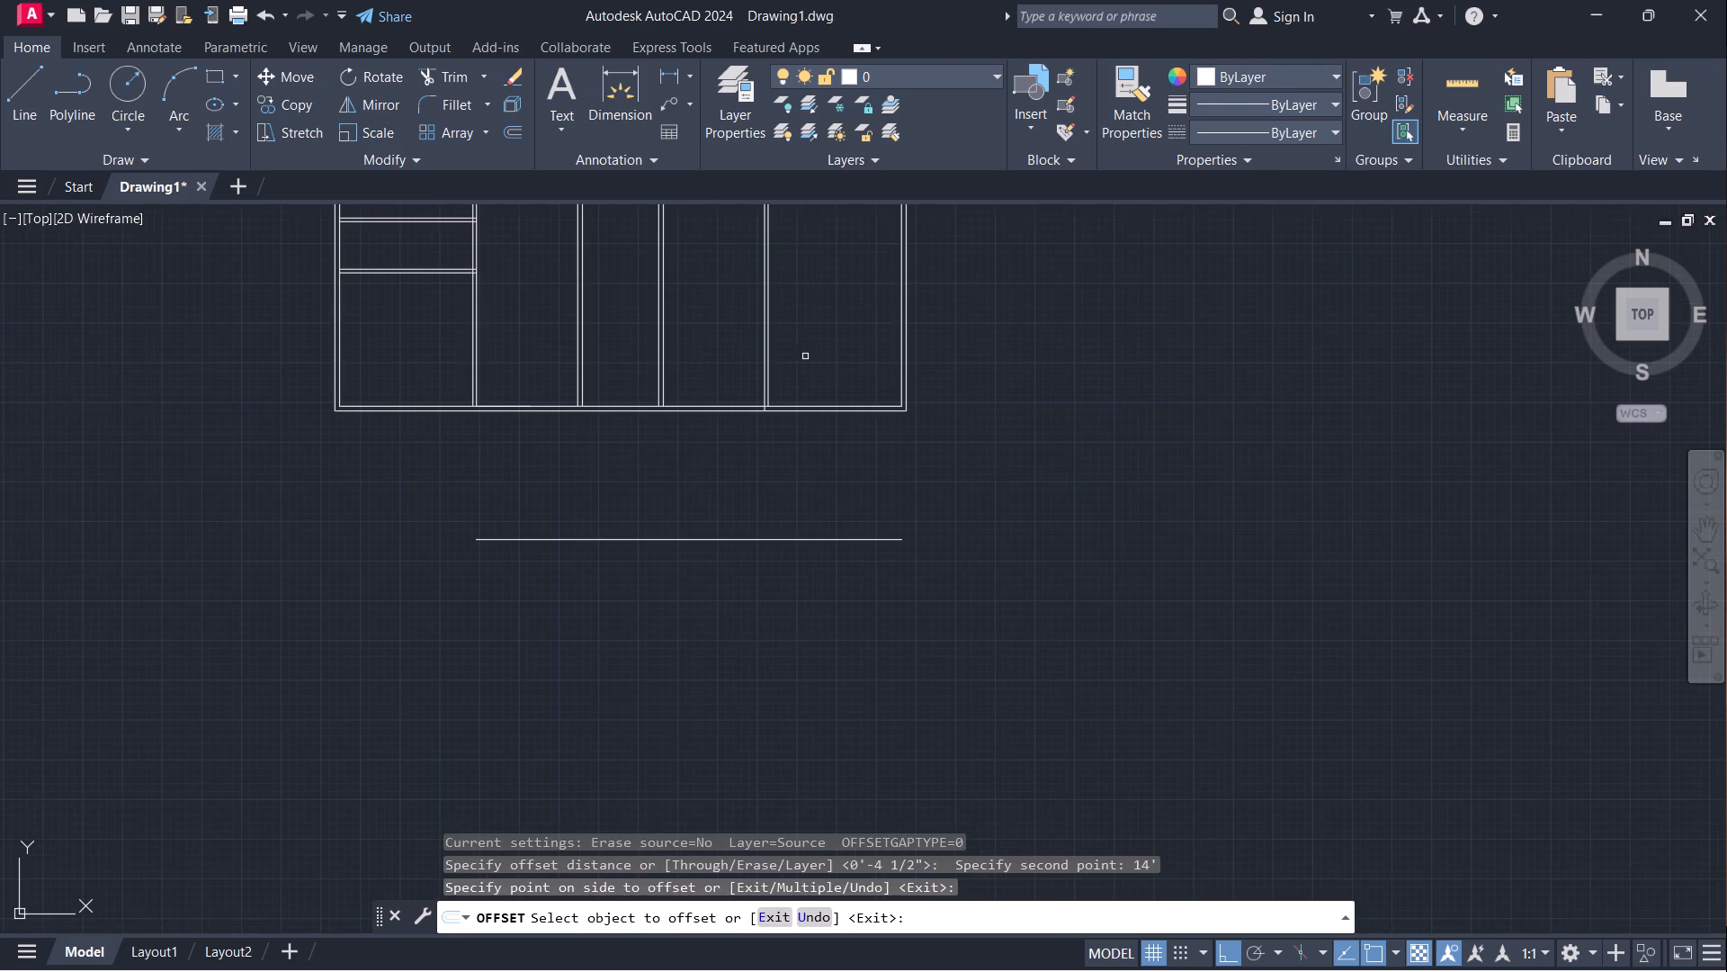
{"action": "scroll", "coordinate": [828, 364], "scroll_direction": "up", "scroll_amount": 1}
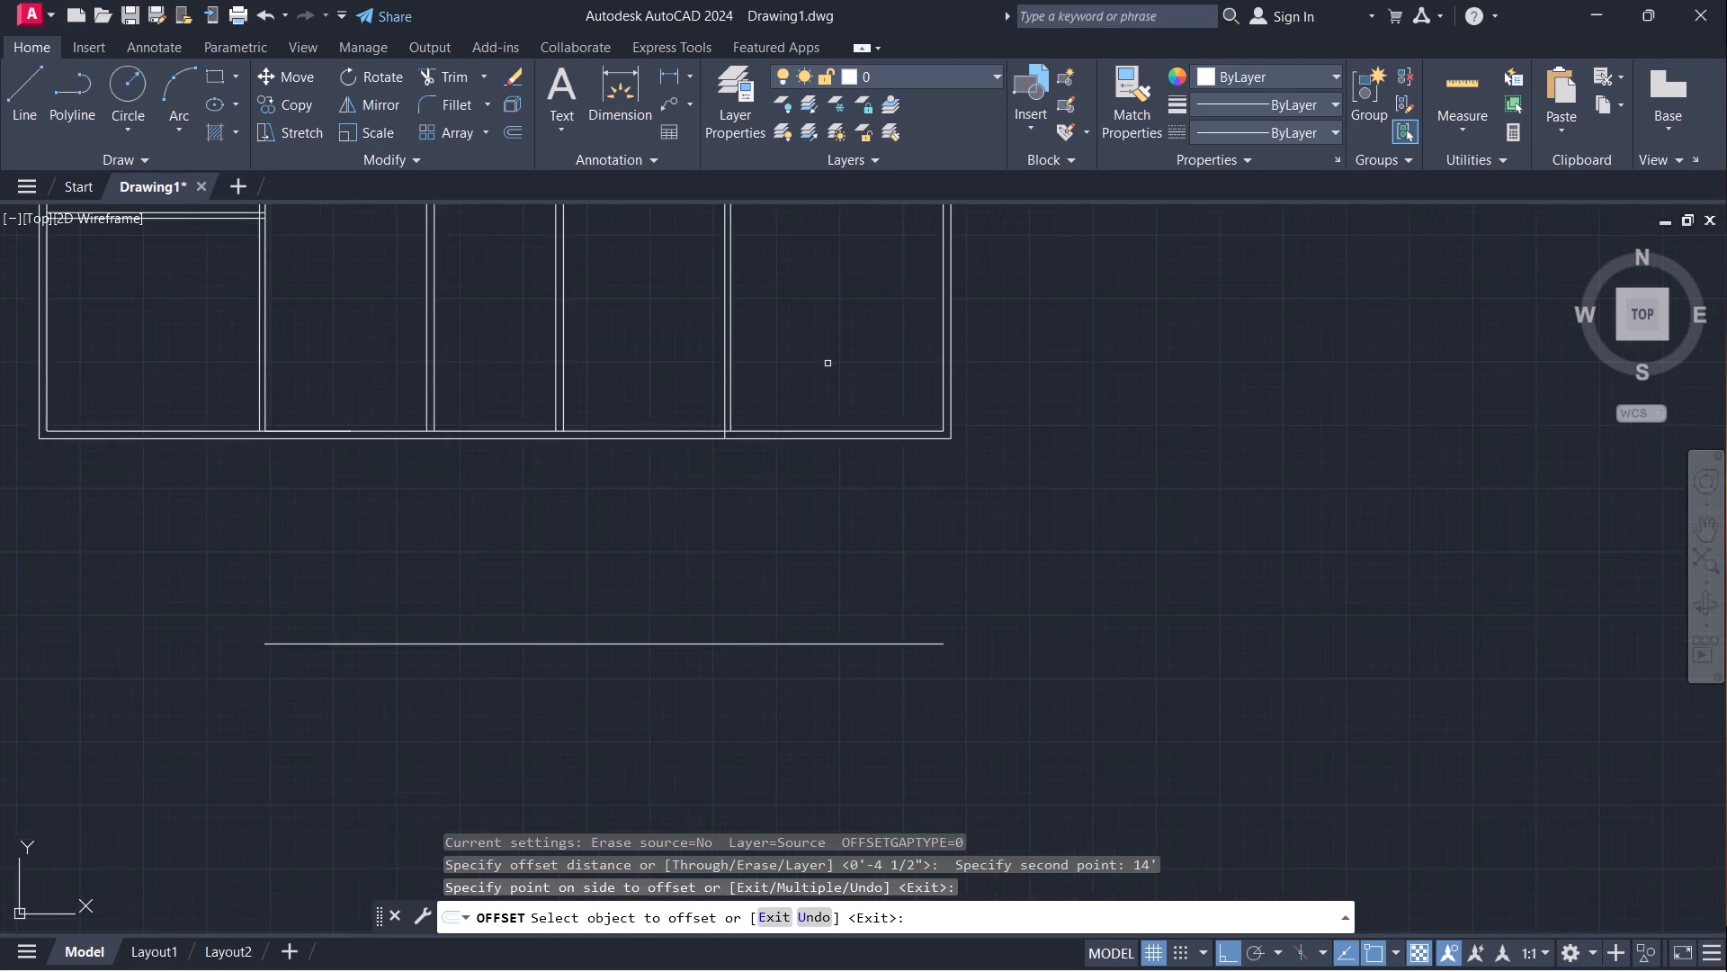
{"action": "scroll", "coordinate": [828, 364], "scroll_direction": "up", "scroll_amount": 1}
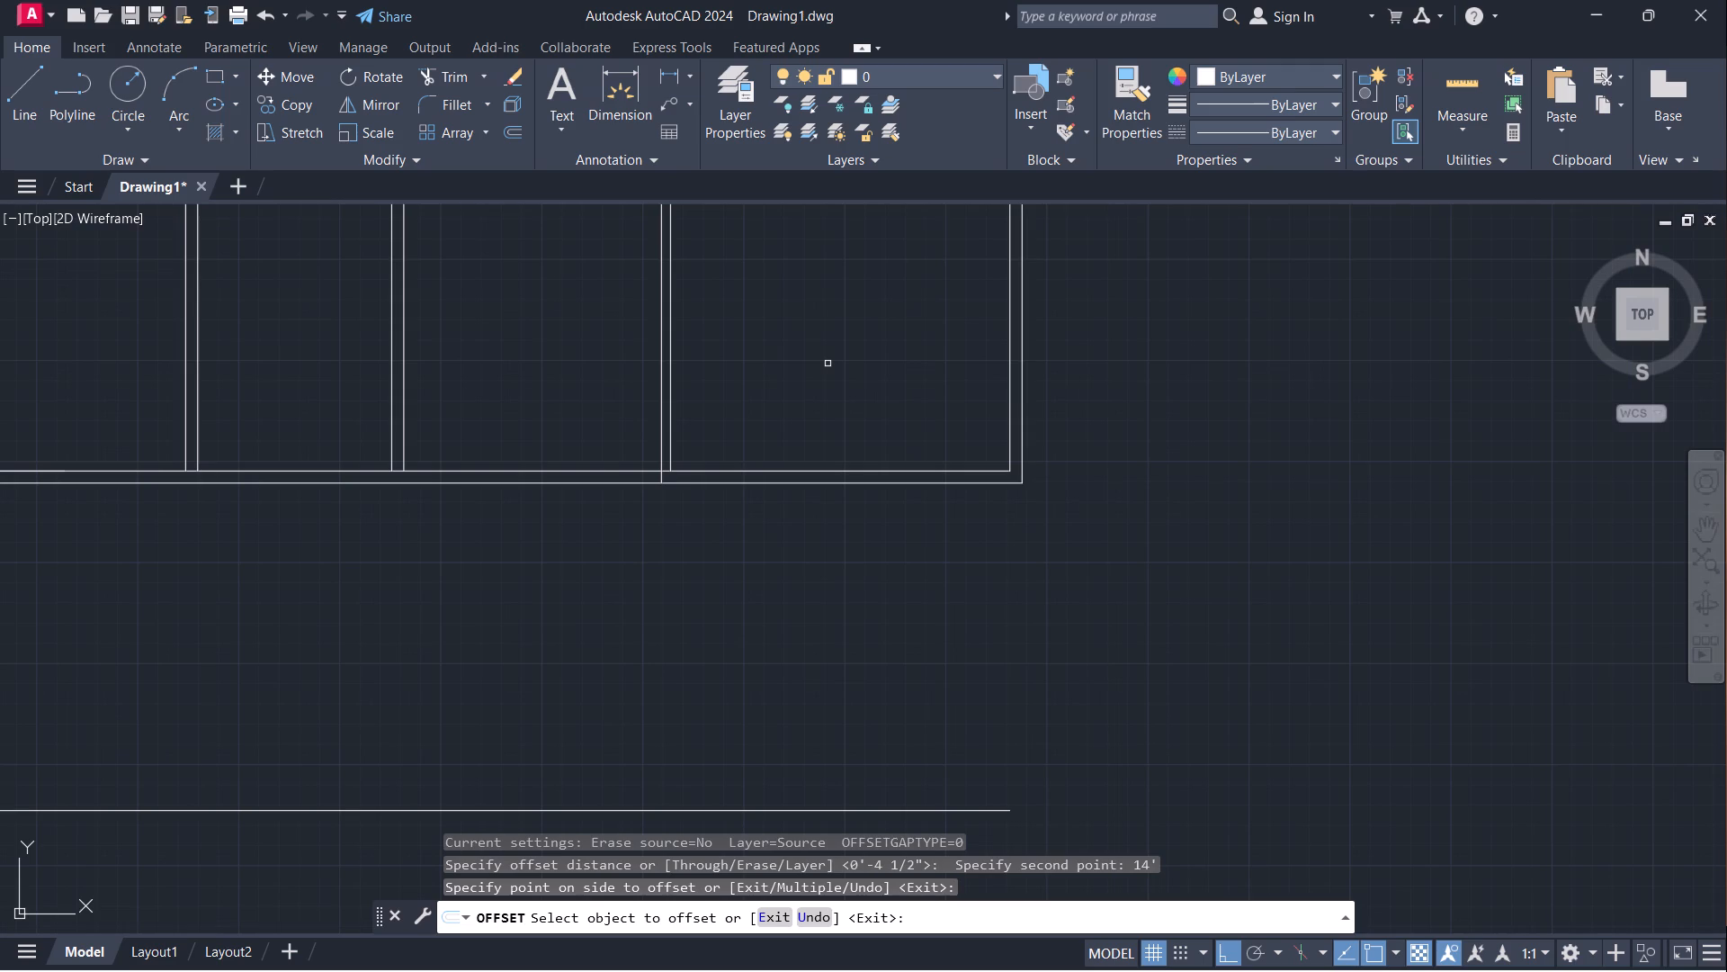
{"action": "key", "text": "ctrl+z"}
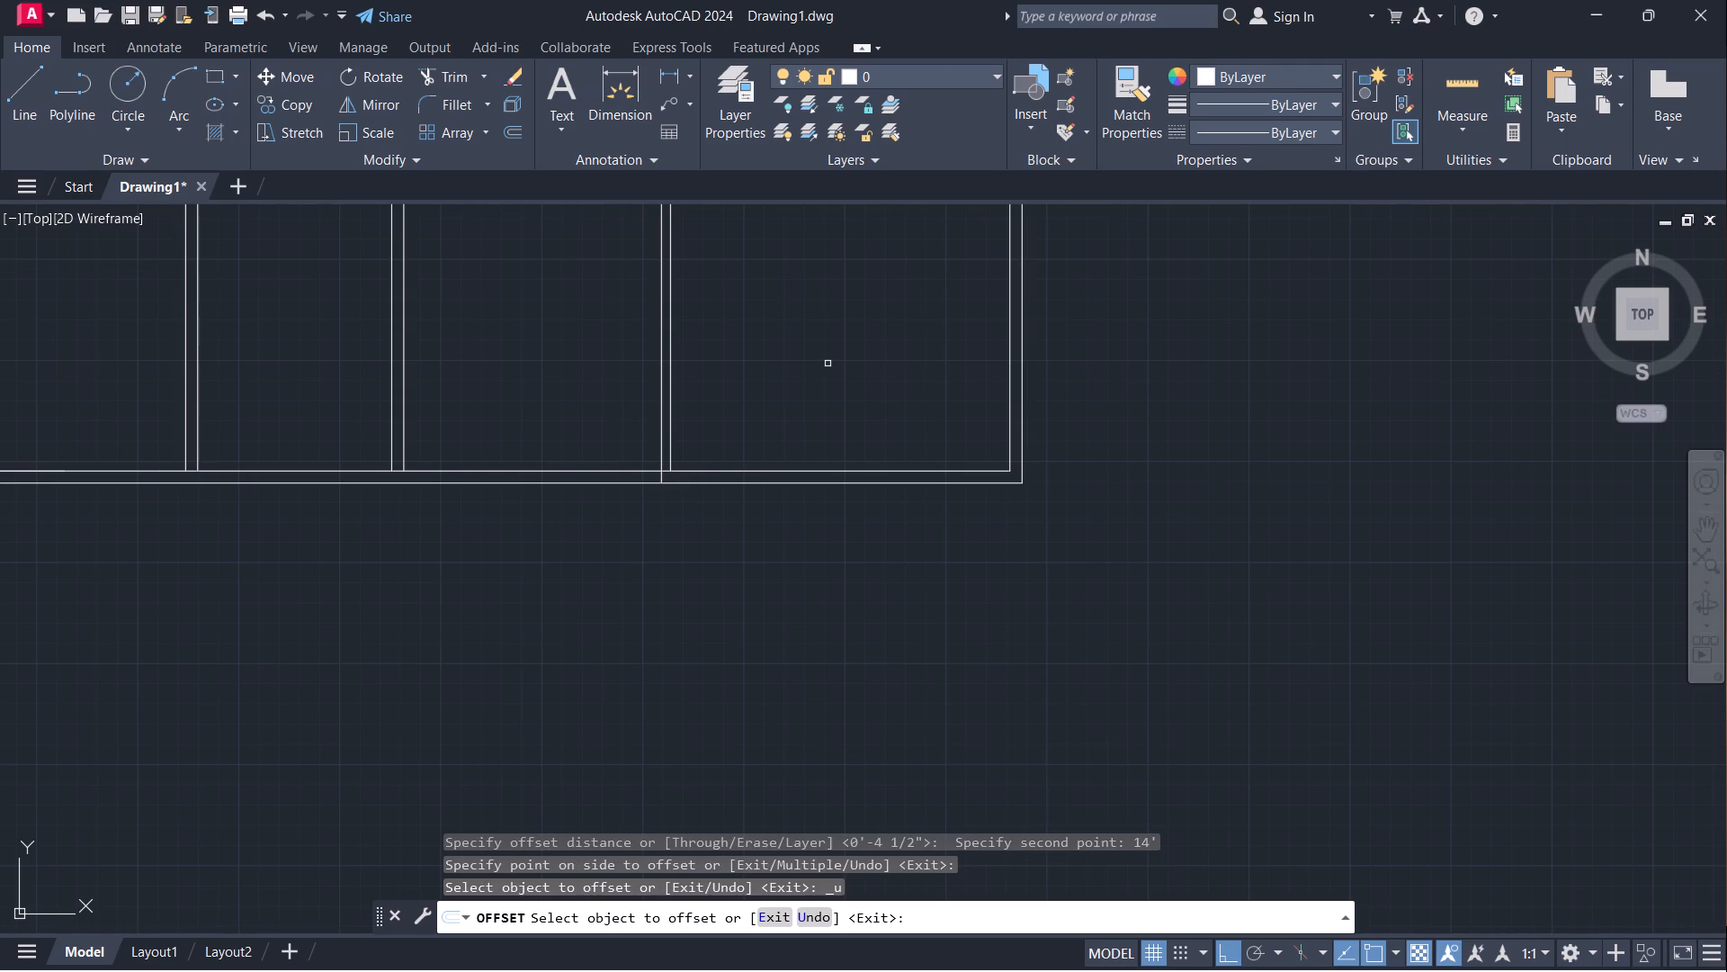
{"action": "left_click", "coordinate": [830, 470]}
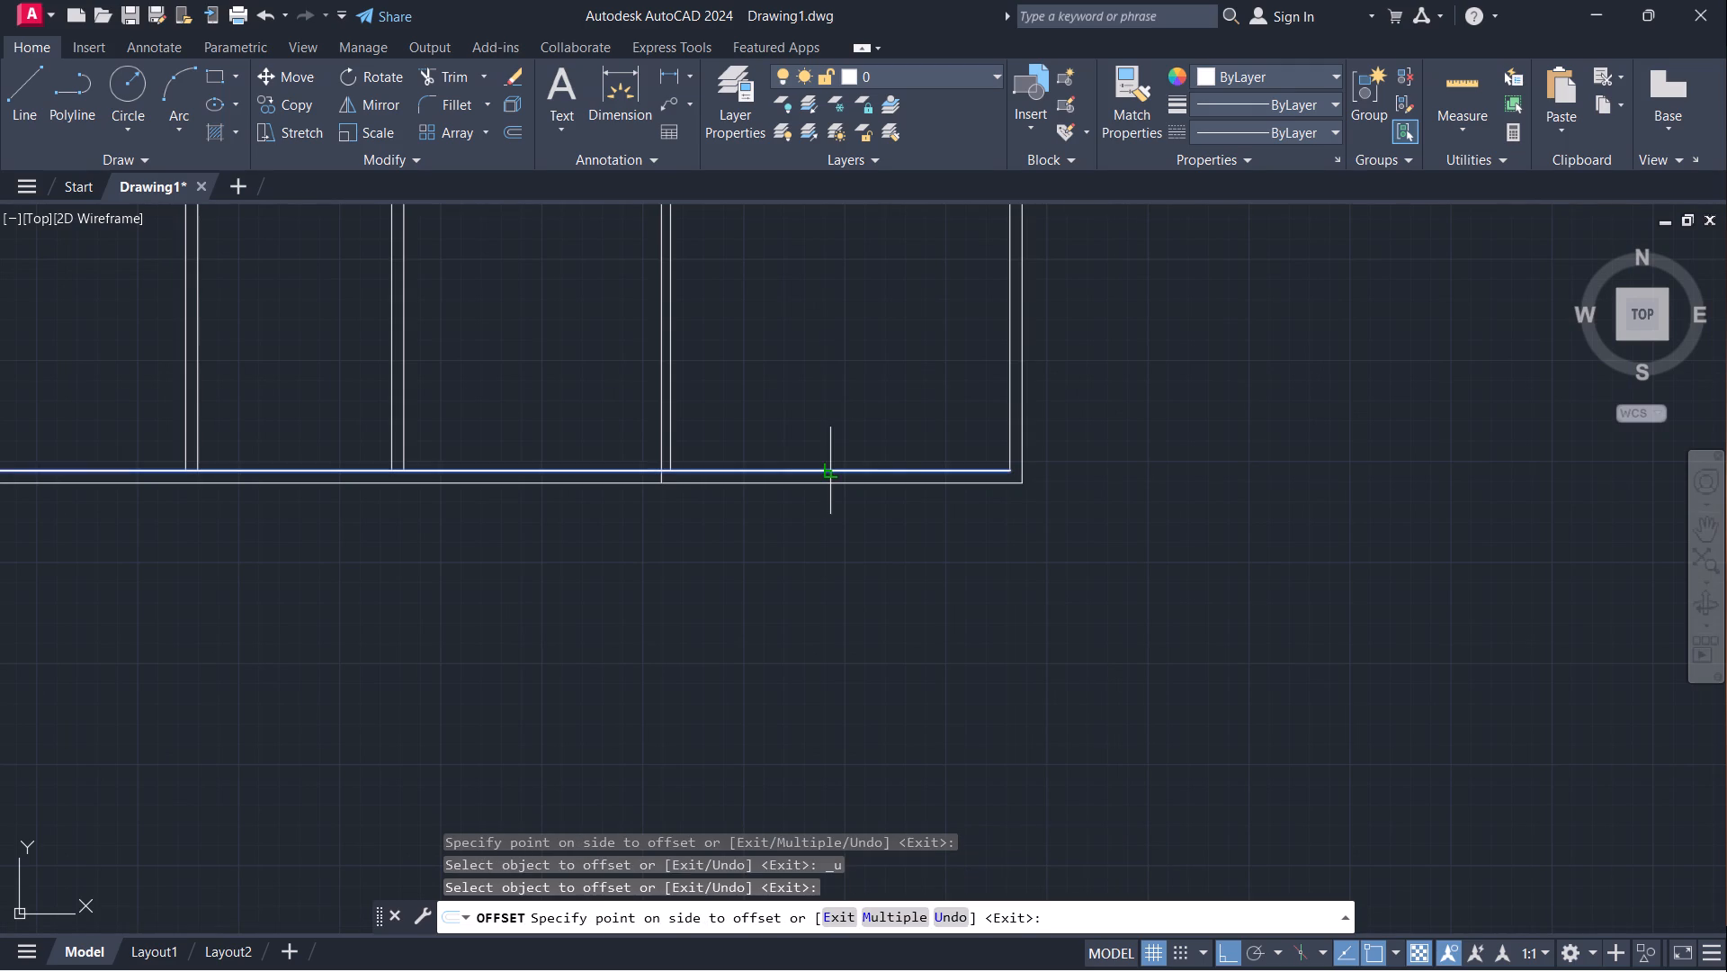
{"action": "left_click", "coordinate": [832, 471]}
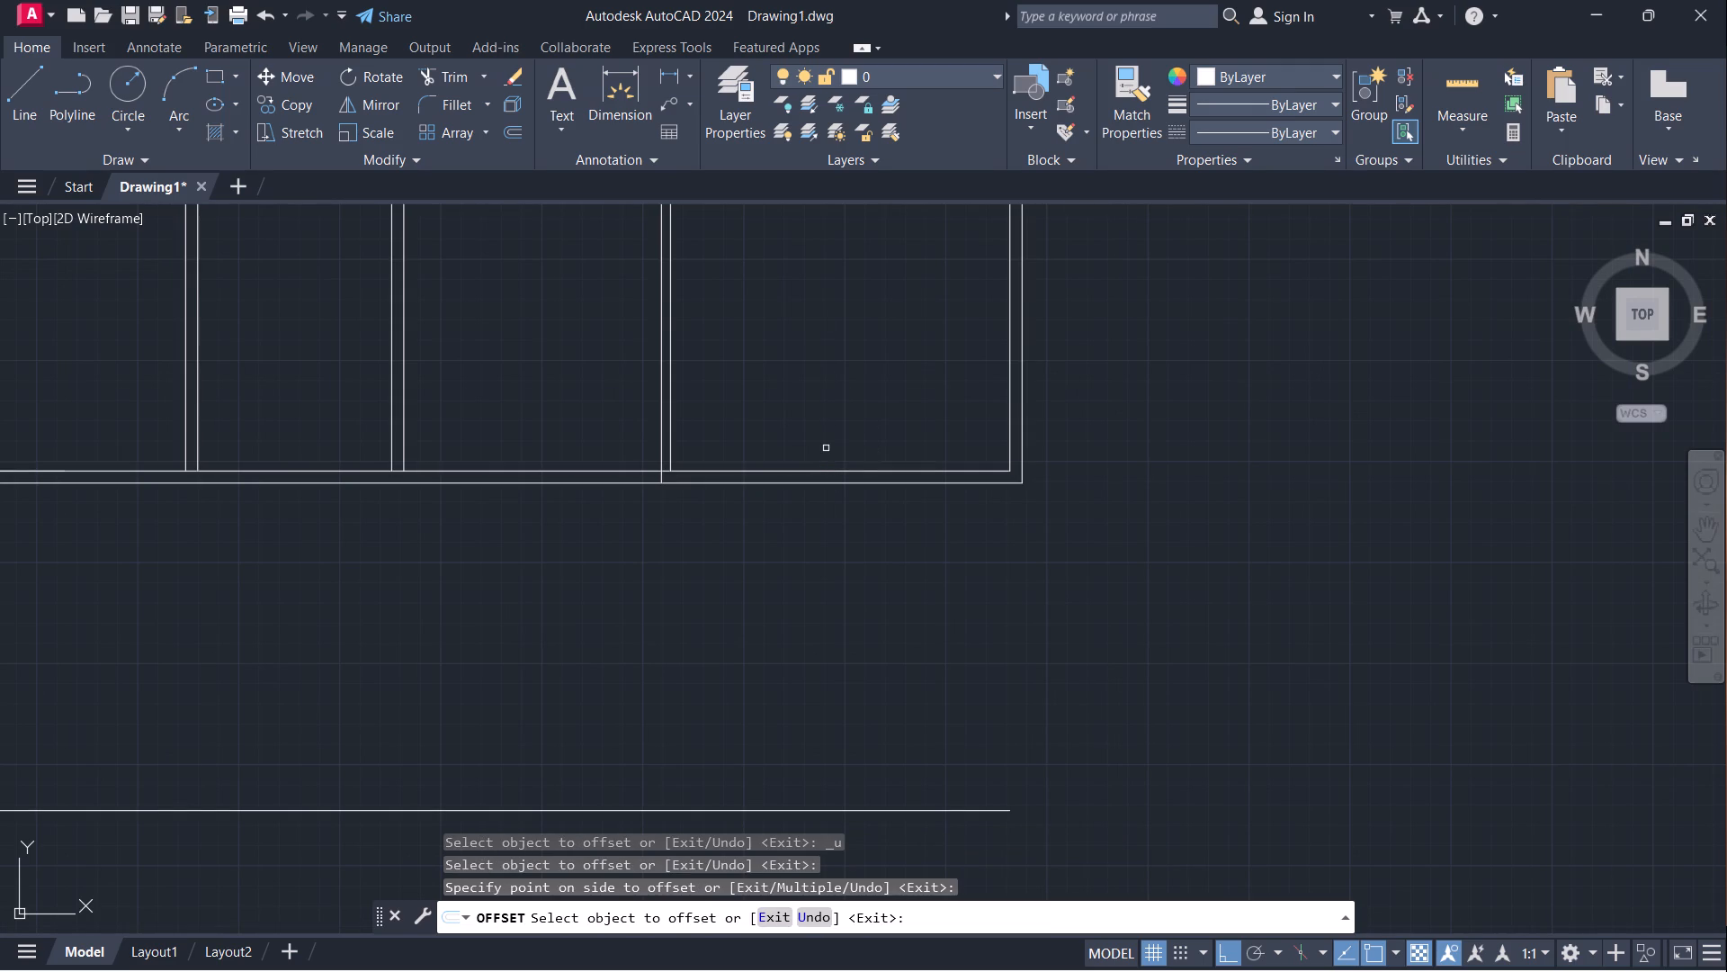
{"action": "key", "text": "ctrl+z"}
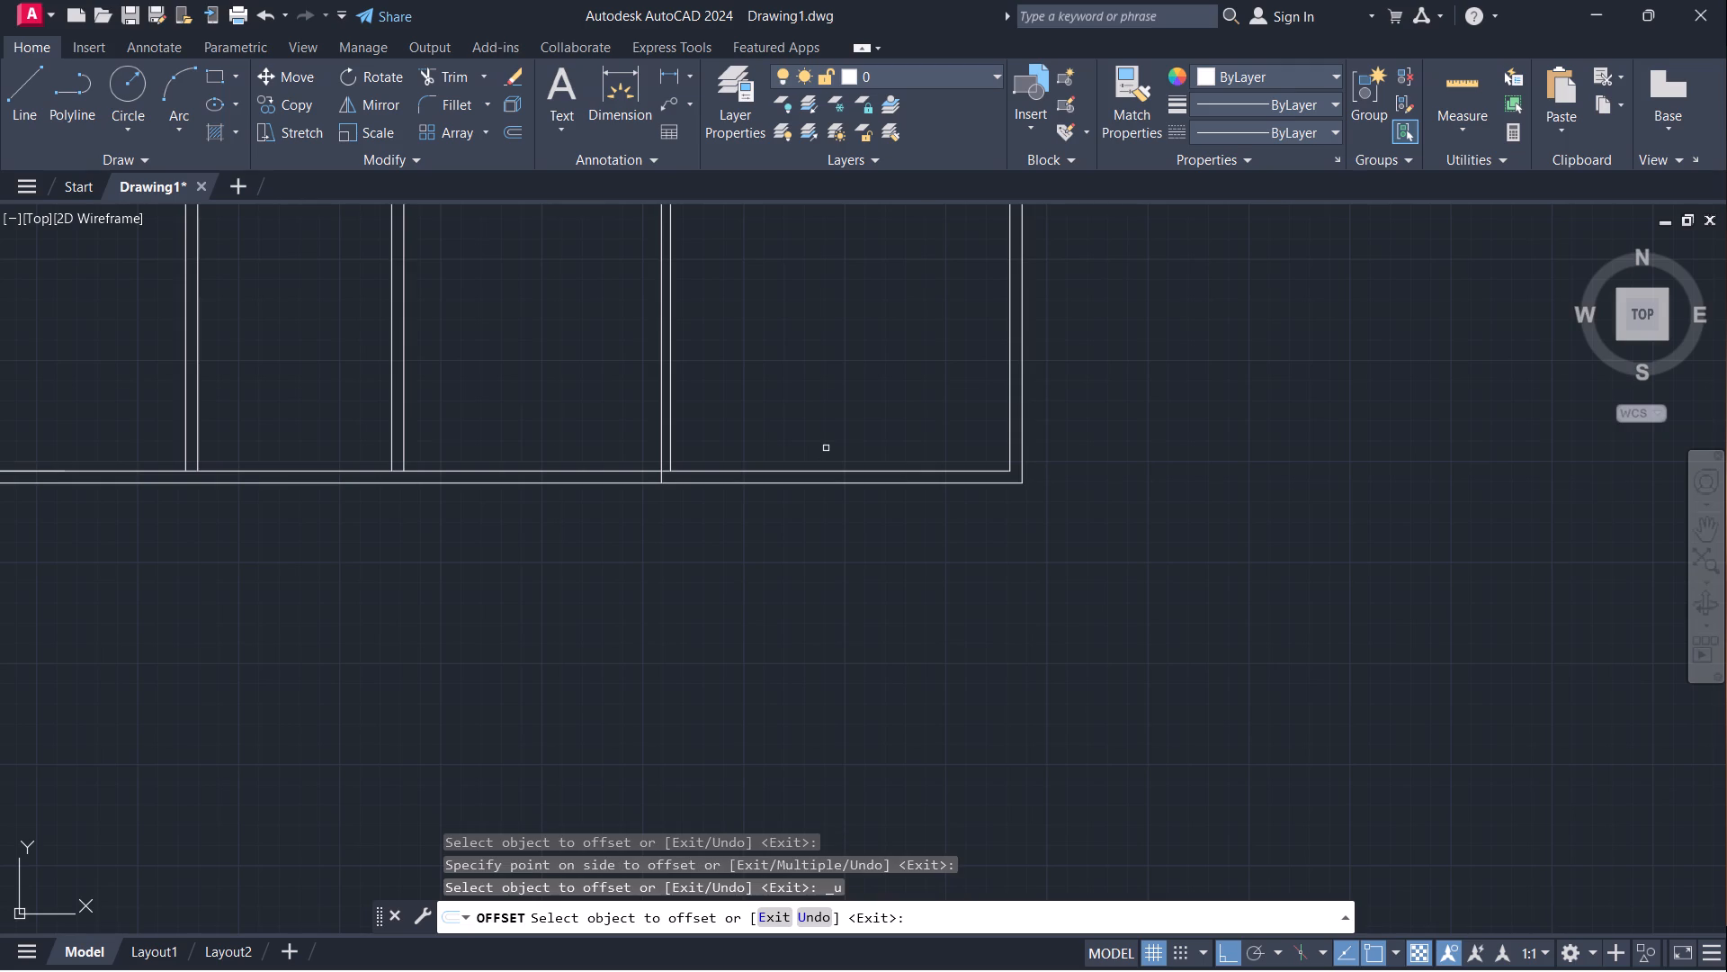
{"action": "scroll", "coordinate": [882, 318], "scroll_direction": "down", "scroll_amount": 1}
{"action": "middle_click_drag", "start_coordinate": [867, 299], "coordinate": [837, 495]}
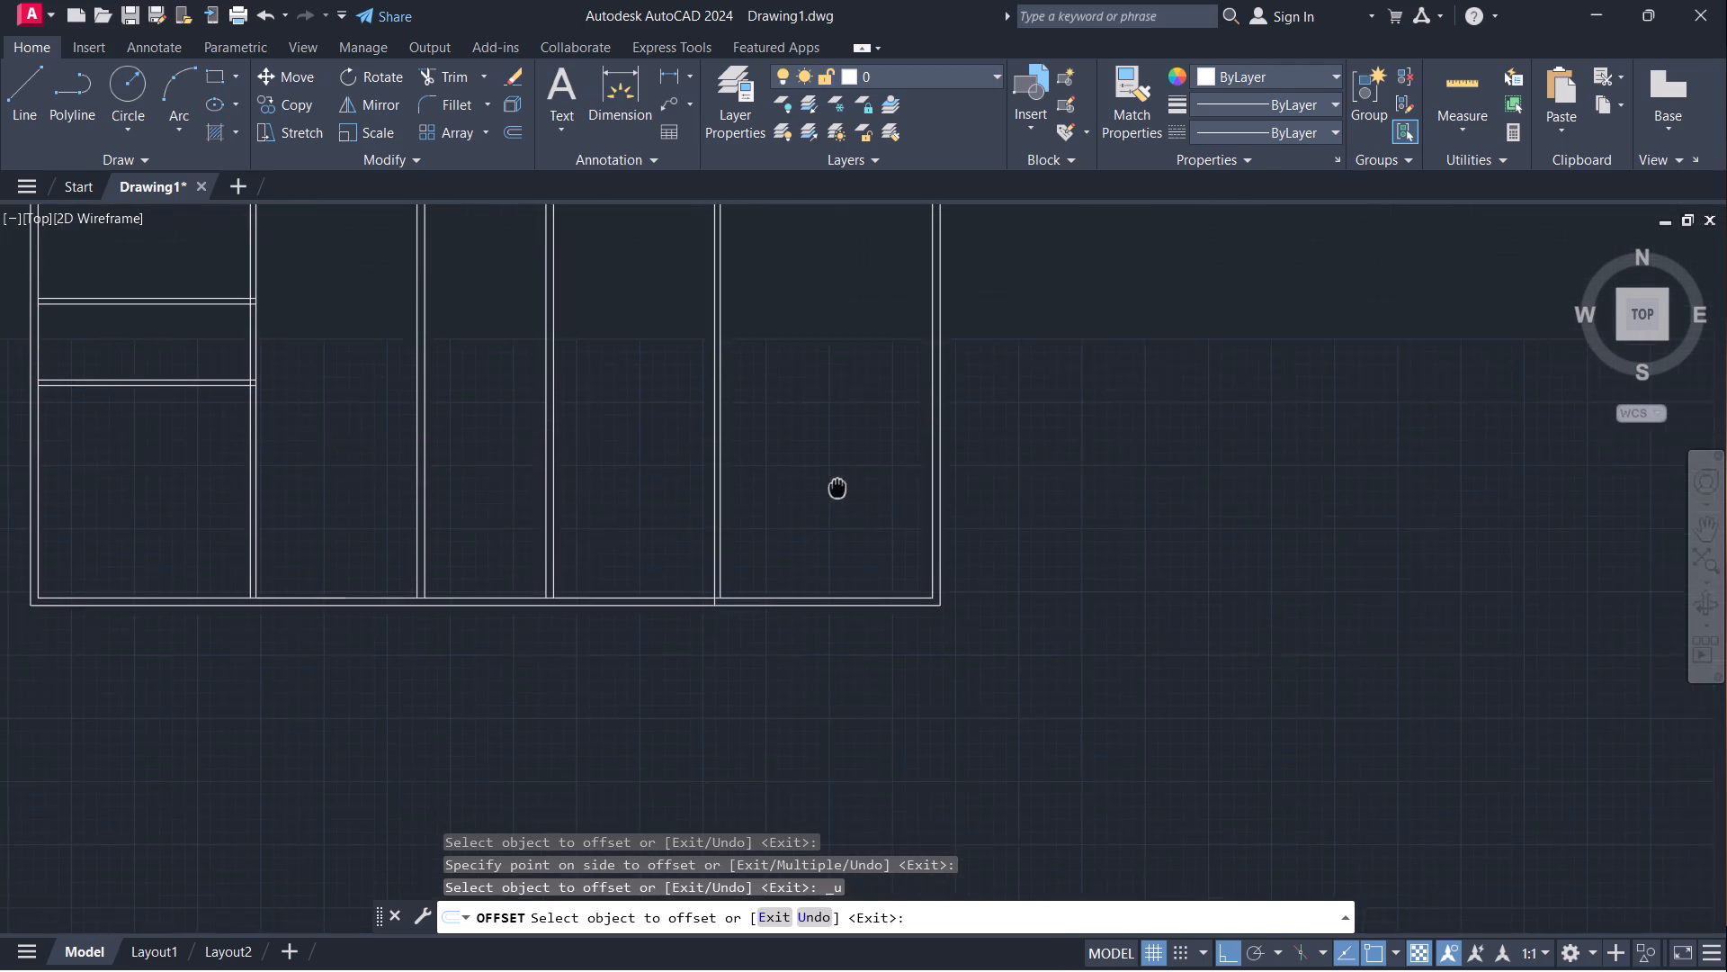
{"action": "middle_click_drag", "start_coordinate": [837, 495], "coordinate": [837, 517]}
{"action": "left_click", "coordinate": [814, 631]}
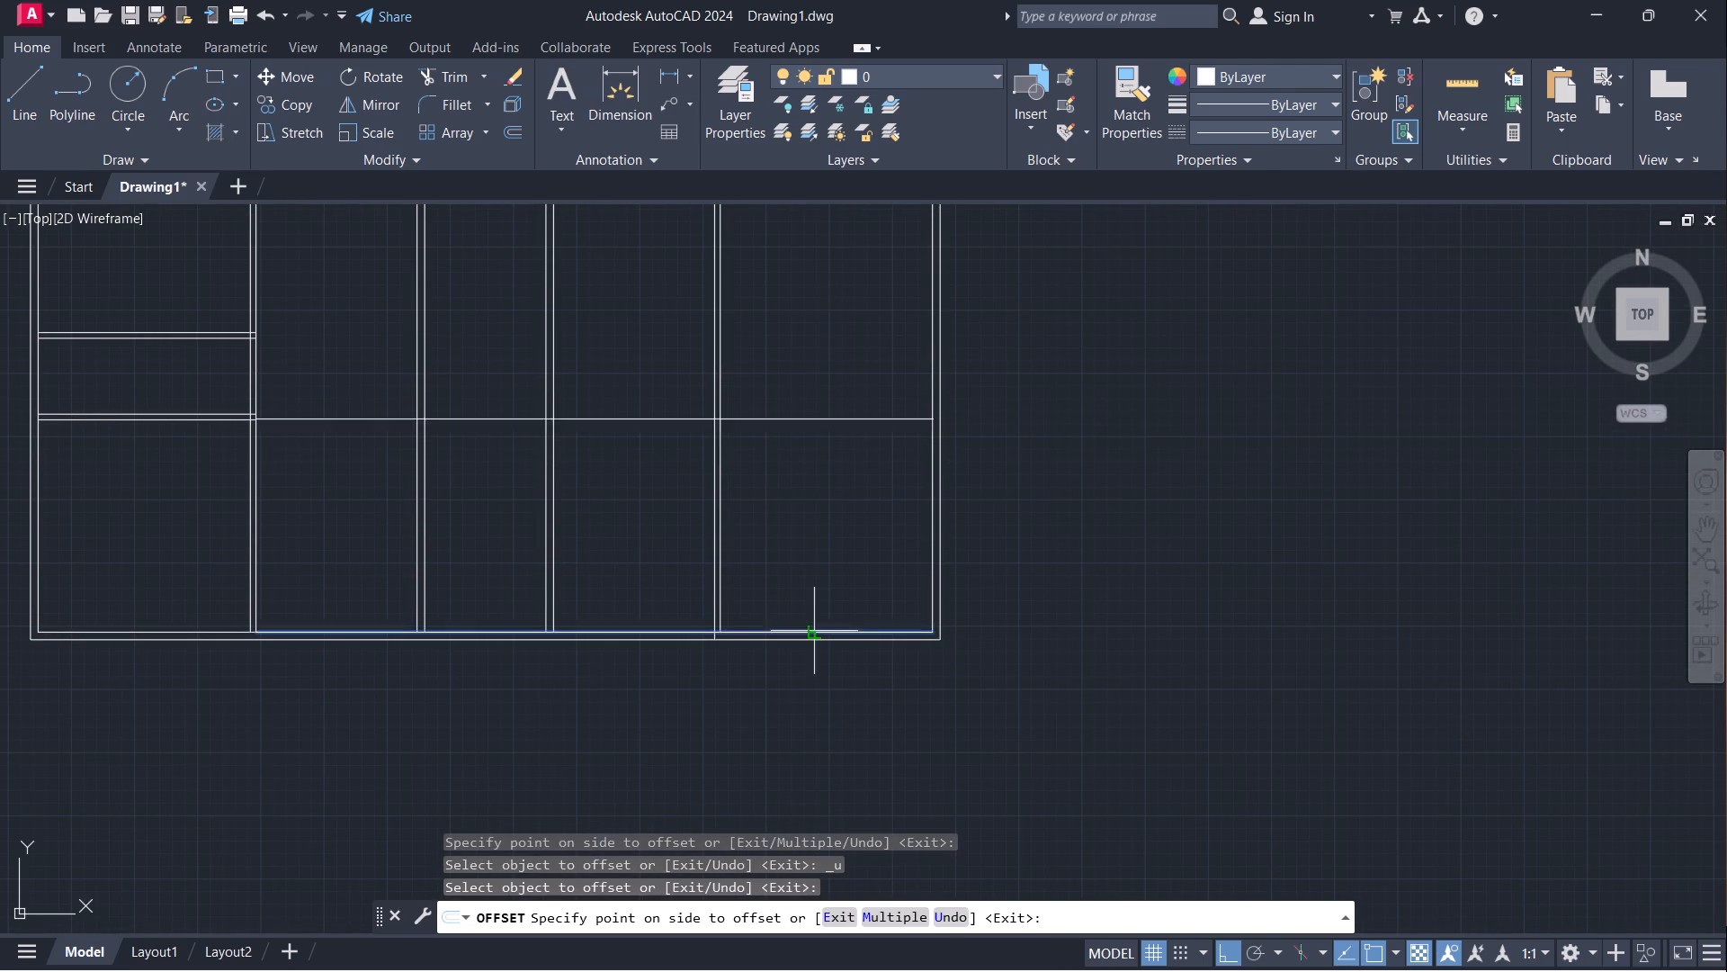
{"action": "left_click", "coordinate": [812, 467]}
{"action": "scroll", "coordinate": [819, 389], "scroll_direction": "up", "scroll_amount": 4}
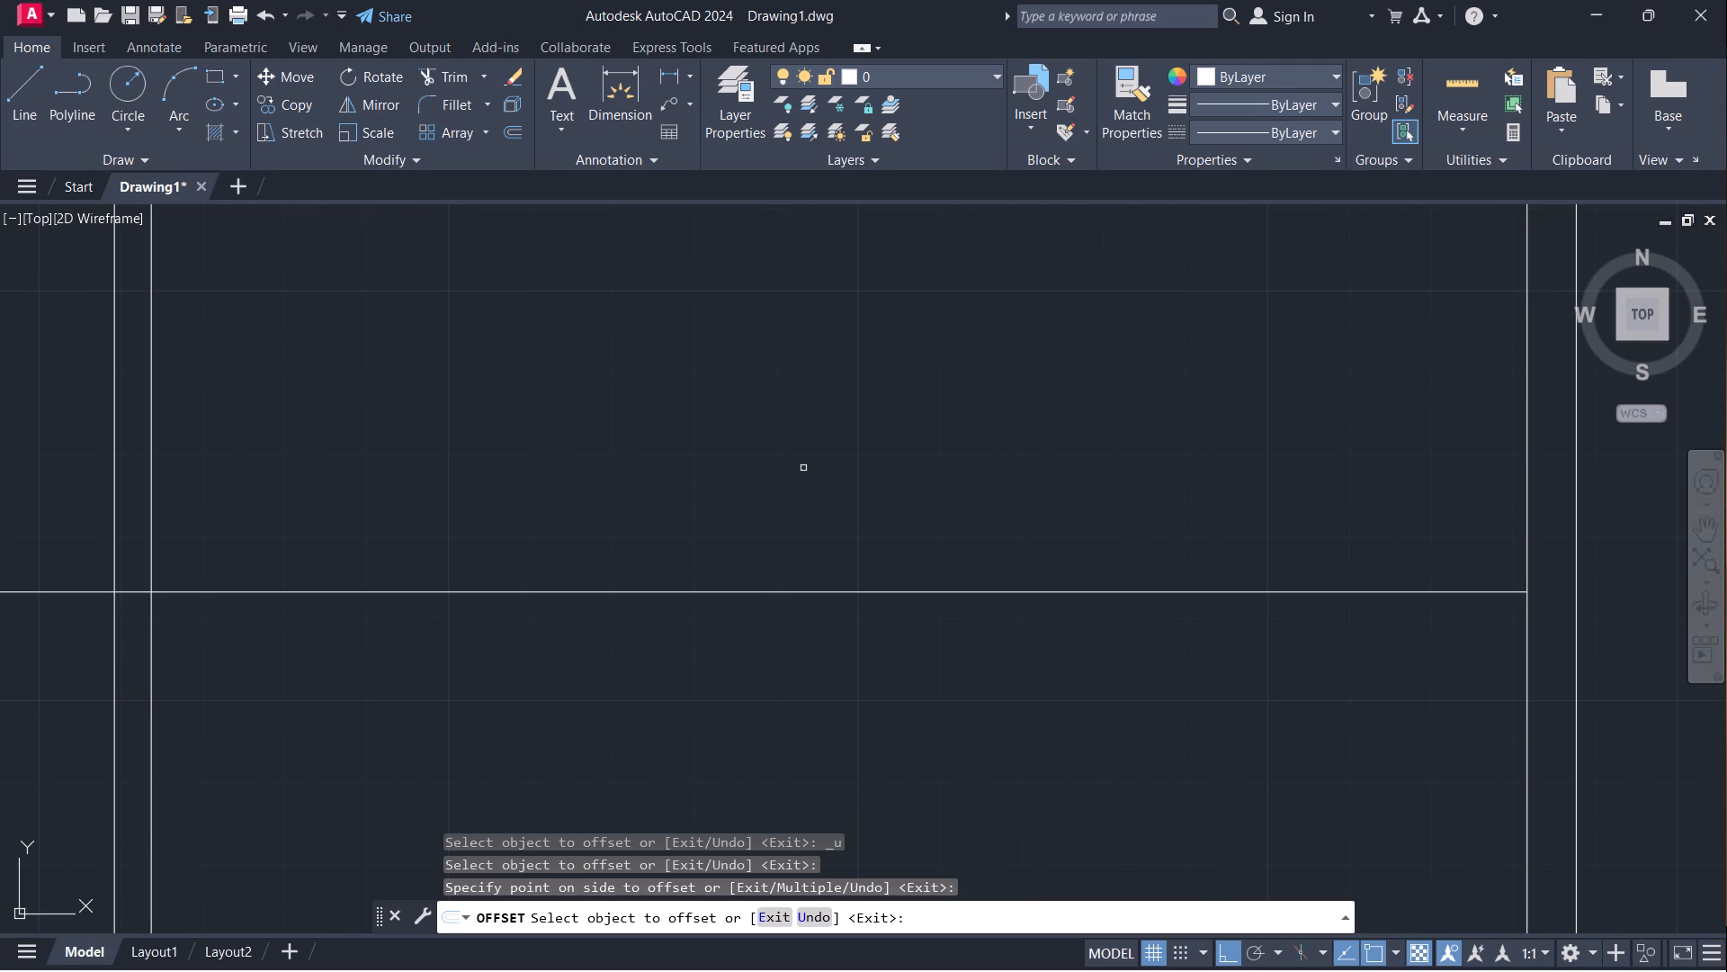
{"action": "scroll", "coordinate": [803, 468], "scroll_direction": "down", "scroll_amount": 2}
{"action": "scroll", "coordinate": [820, 576], "scroll_direction": "down", "scroll_amount": 2}
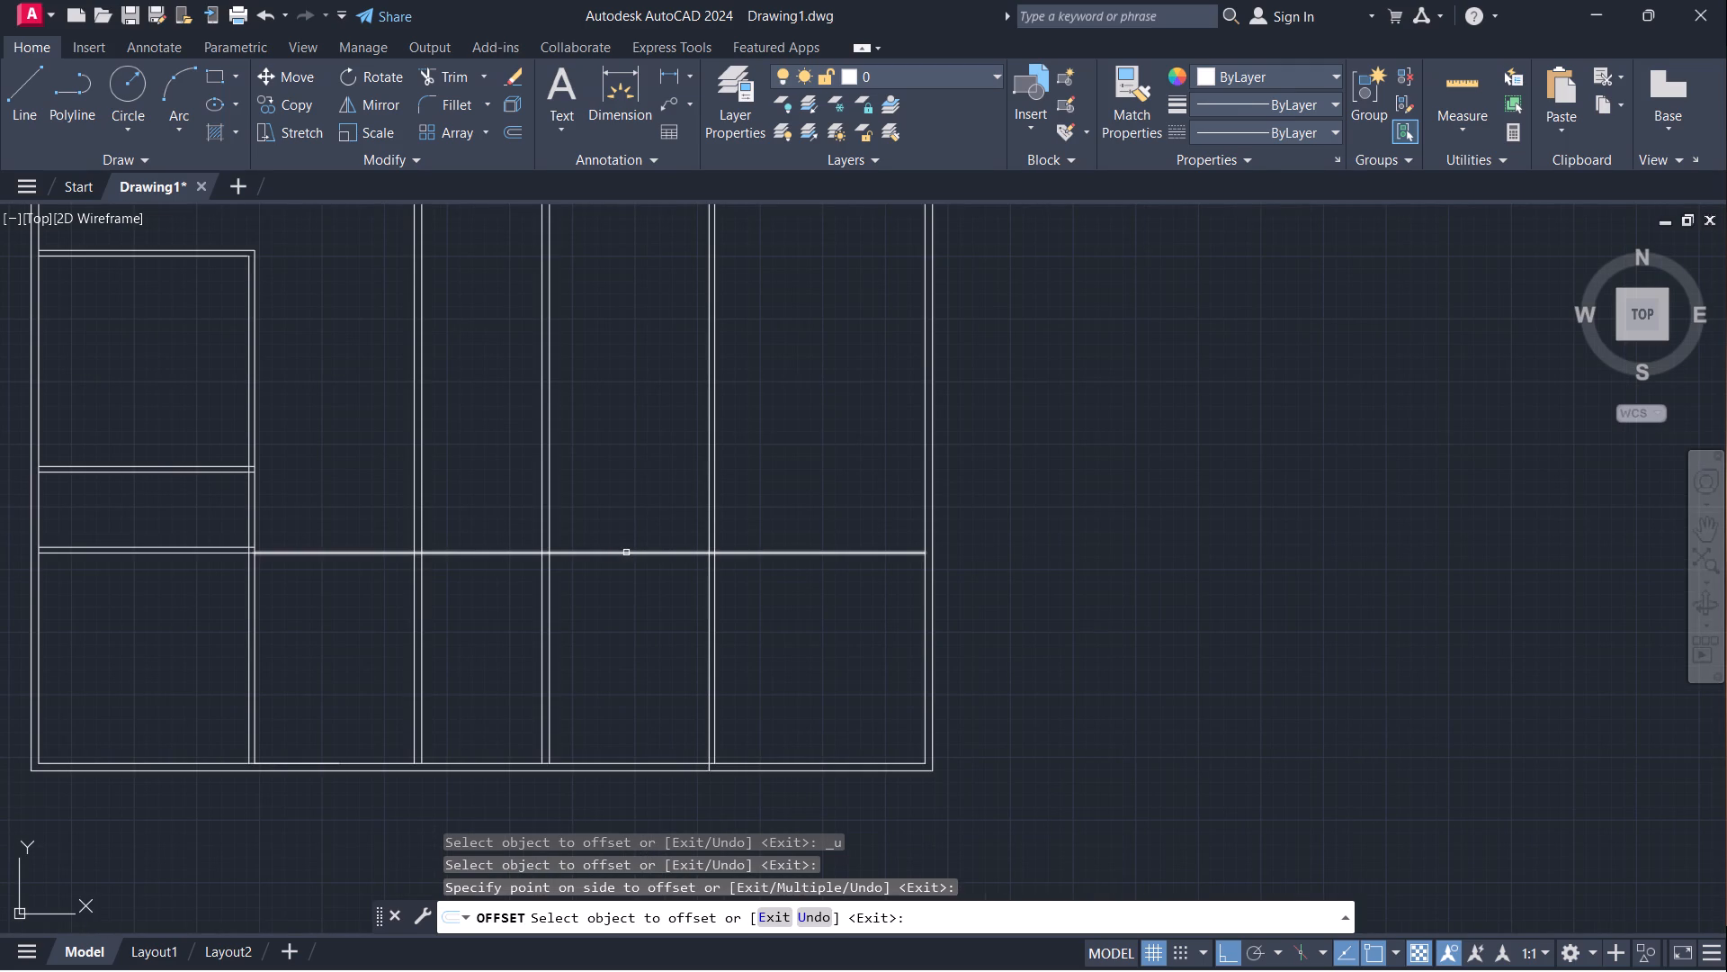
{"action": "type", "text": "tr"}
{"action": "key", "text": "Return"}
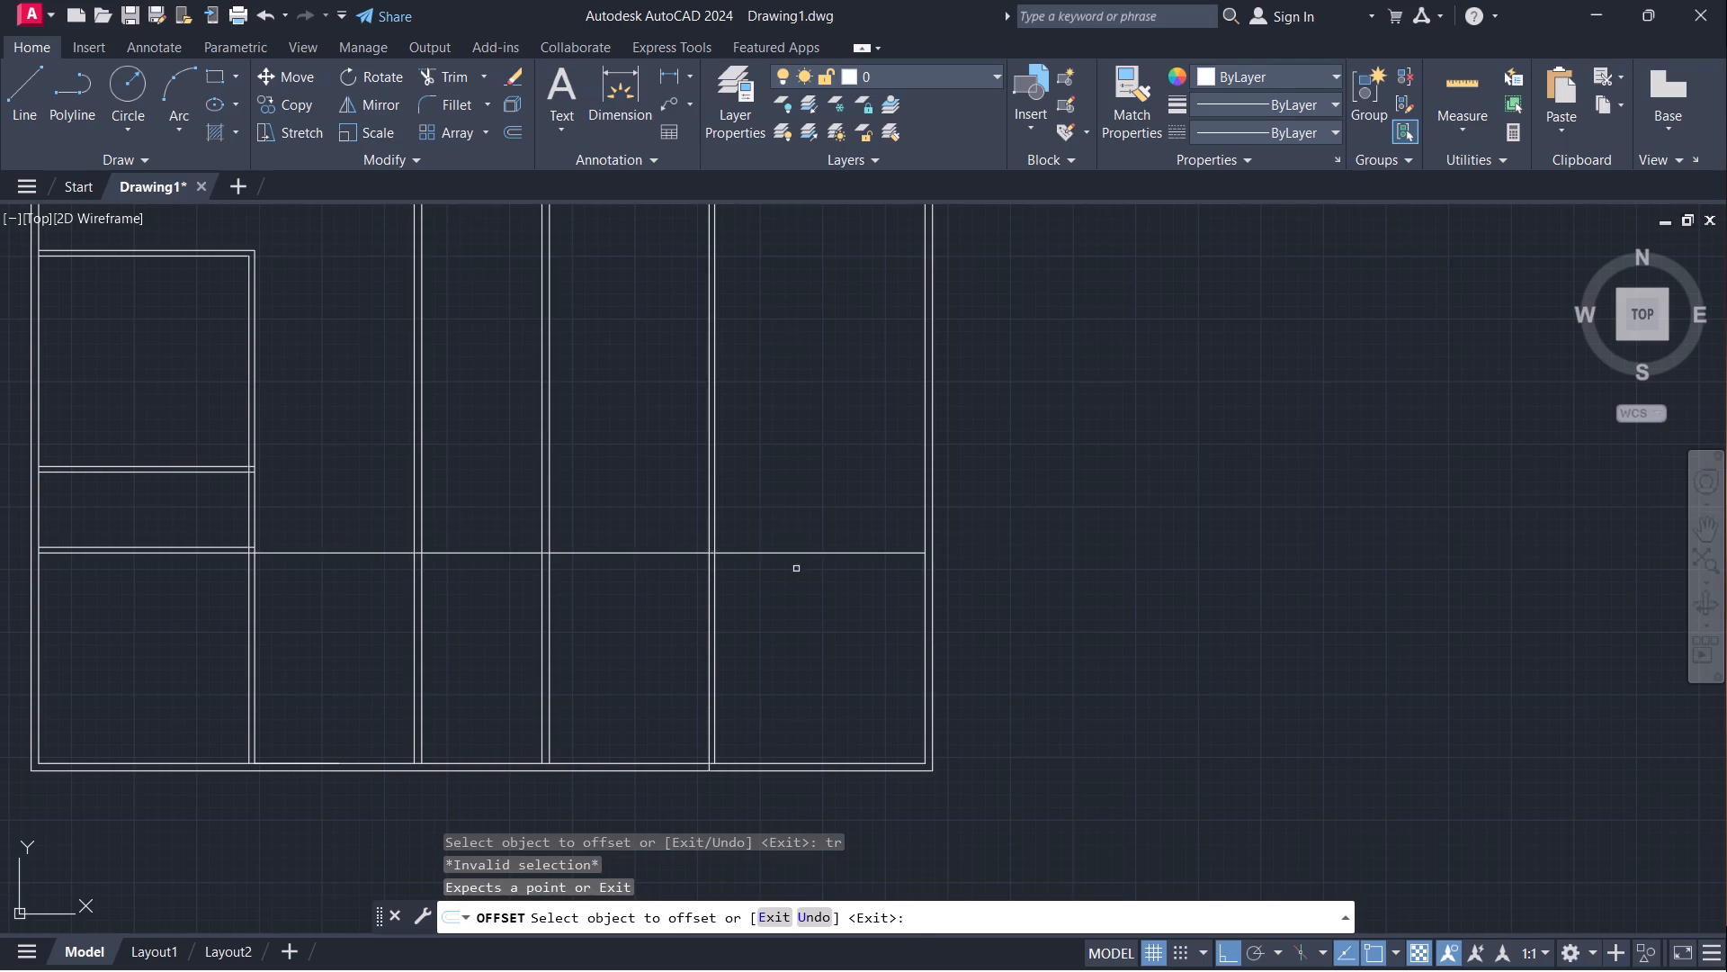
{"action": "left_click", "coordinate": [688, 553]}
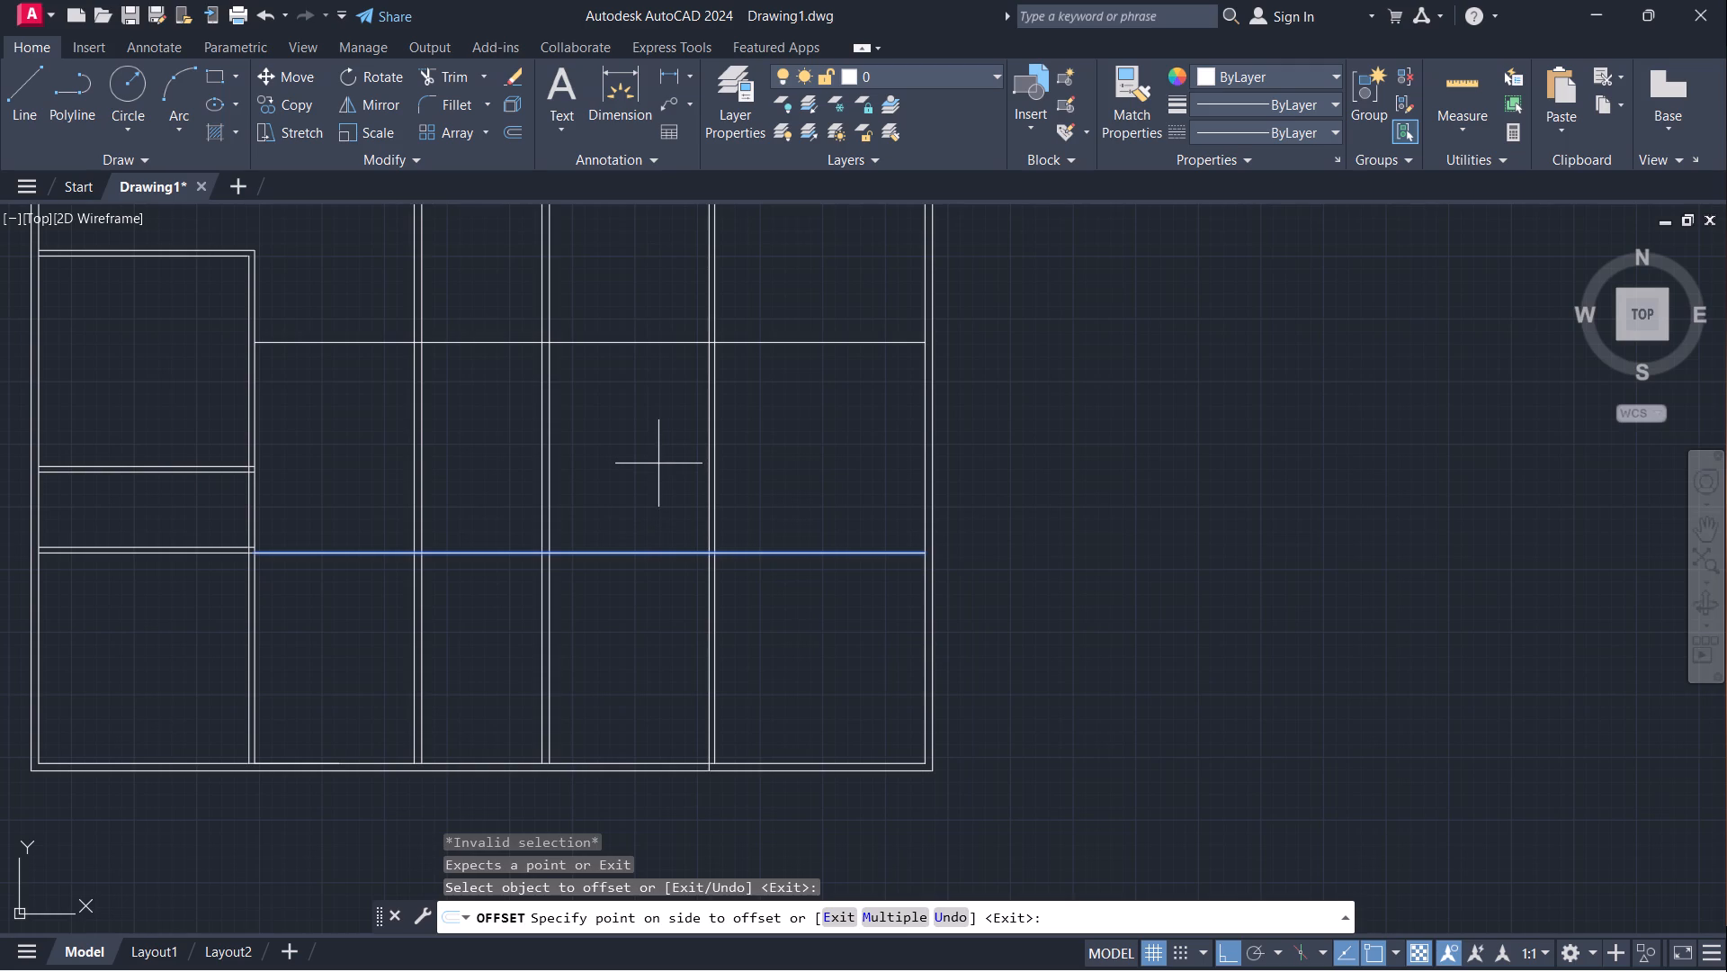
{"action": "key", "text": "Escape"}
Trim the new horizontal line everywhere west of the rightmost vertical partition, including the short stubs inside the two middle partitions.
{"action": "type", "text": "tr"}
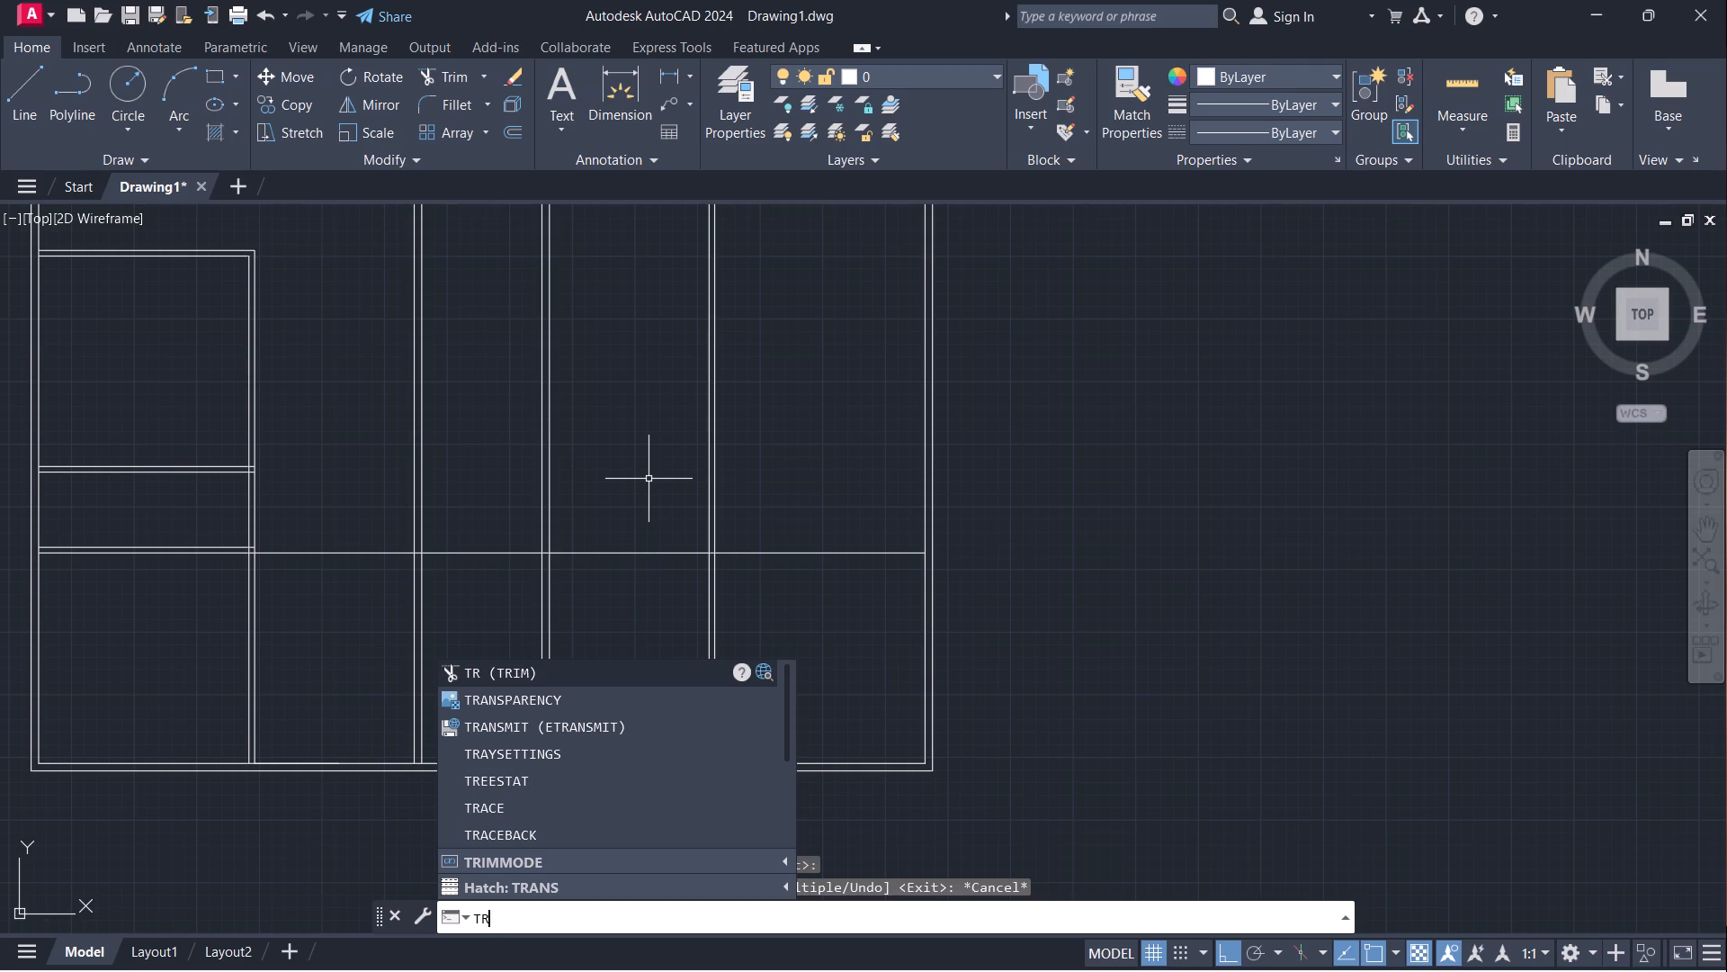
{"action": "key", "text": "Return"}
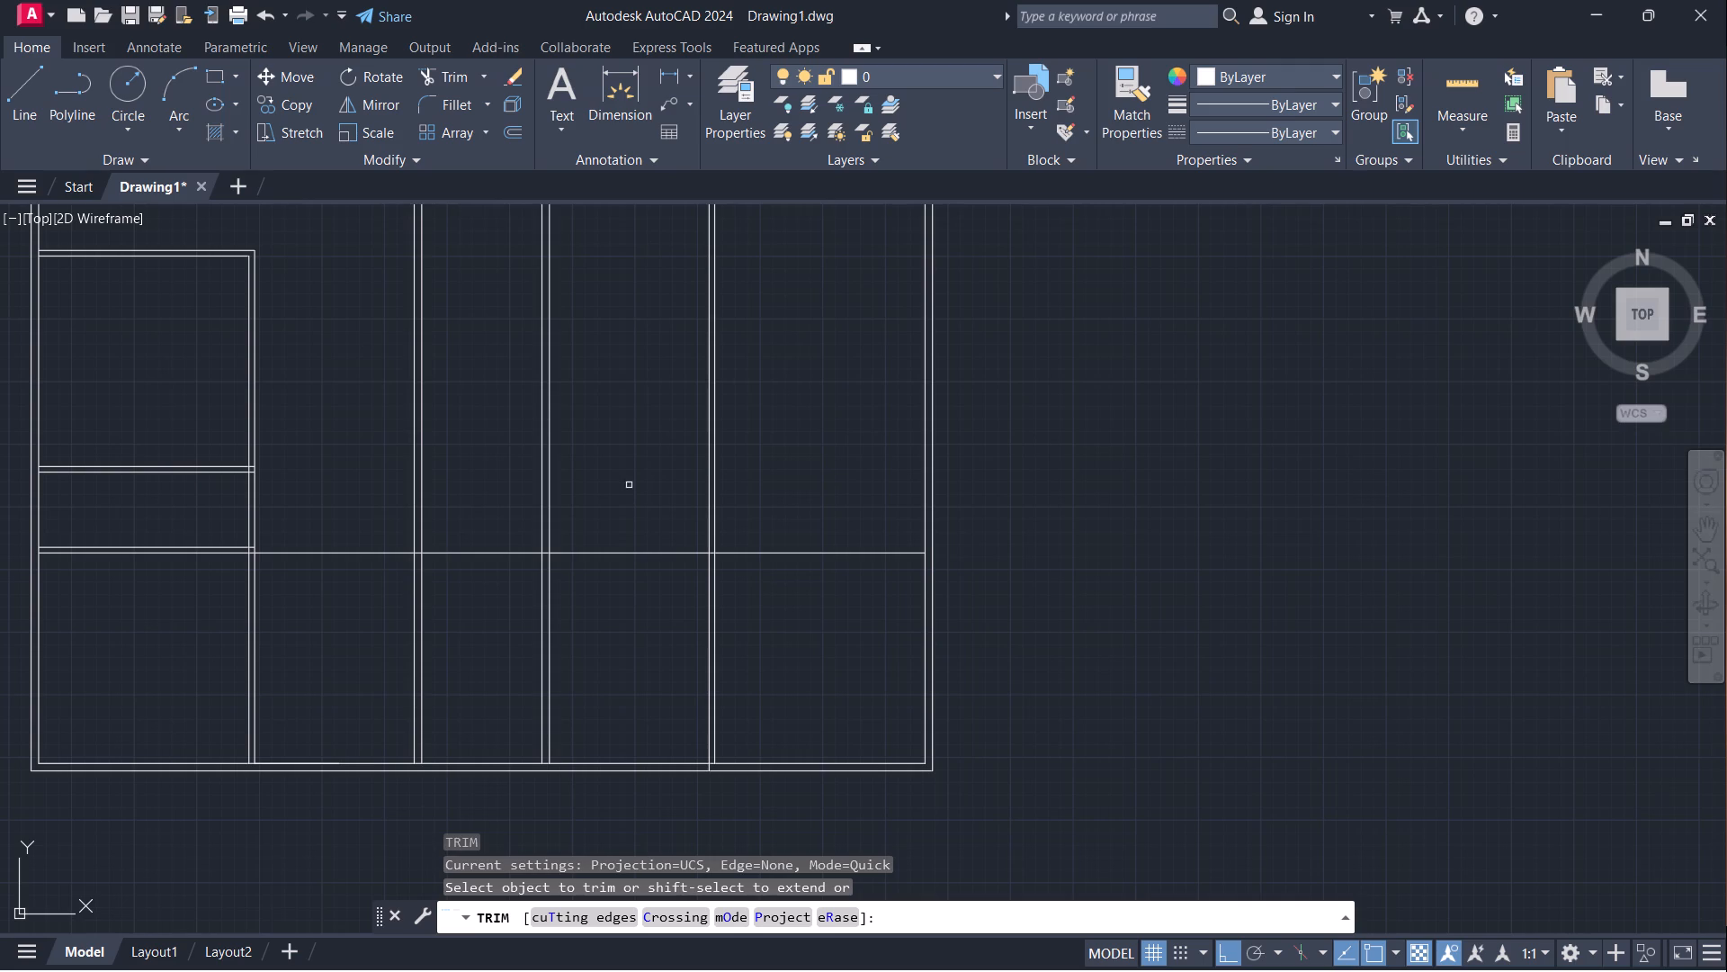
{"action": "left_click", "coordinate": [653, 555]}
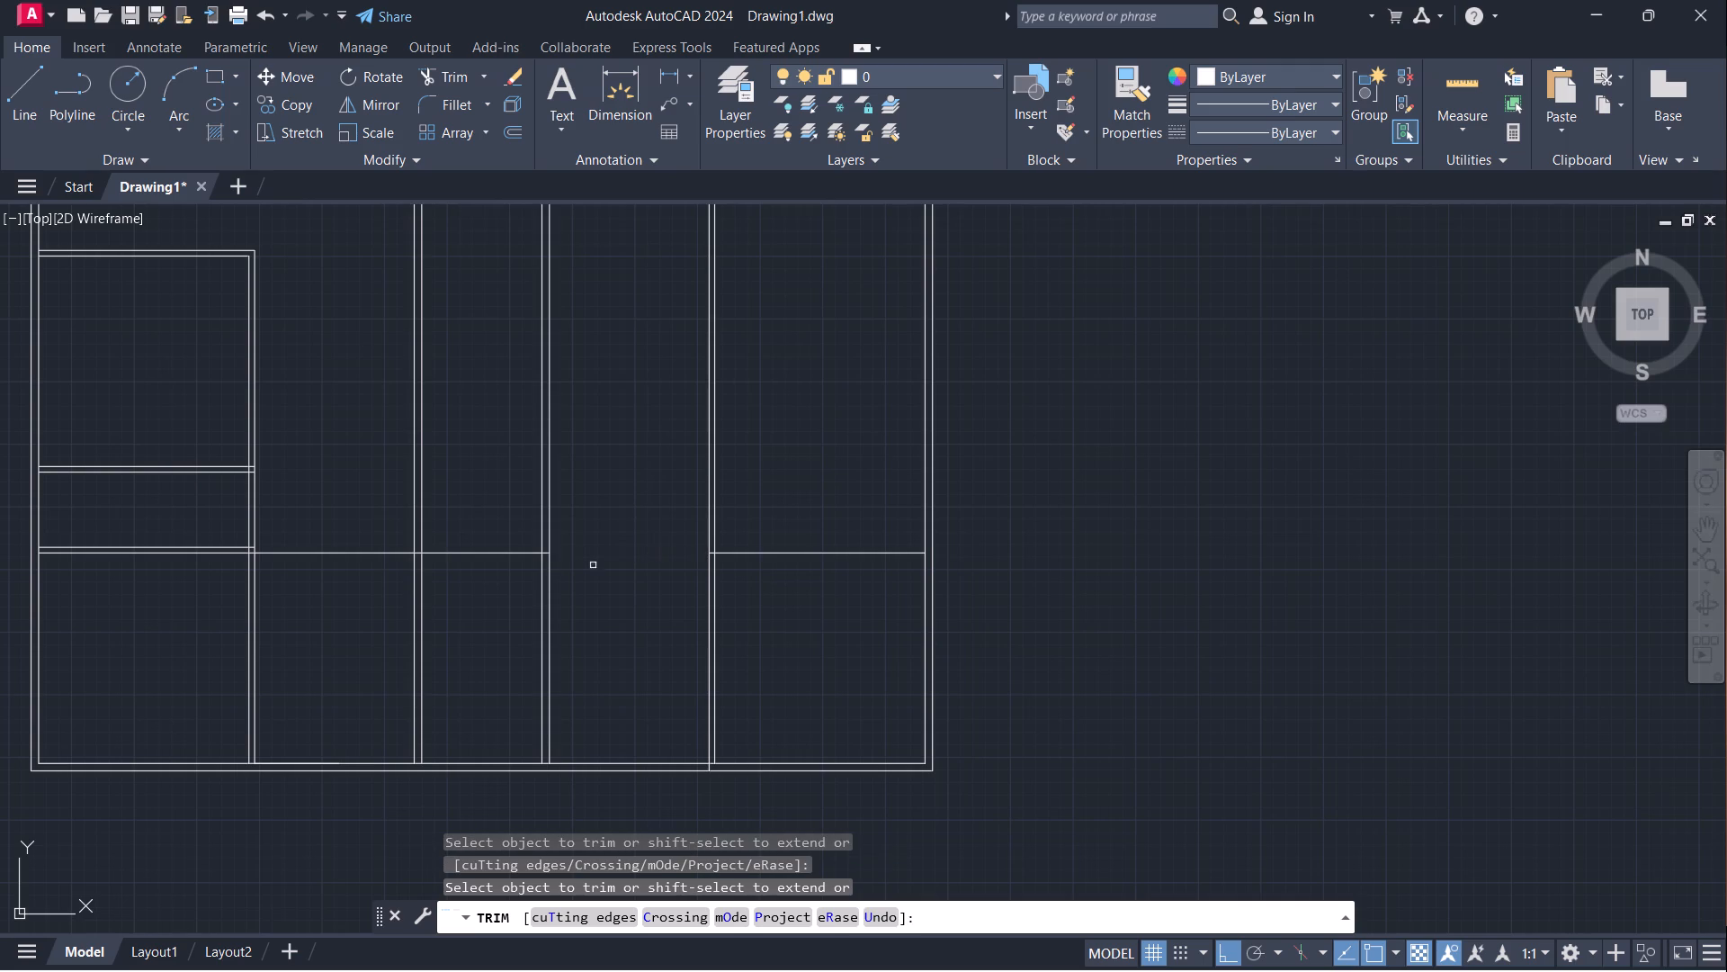
{"action": "left_click", "coordinate": [515, 554]}
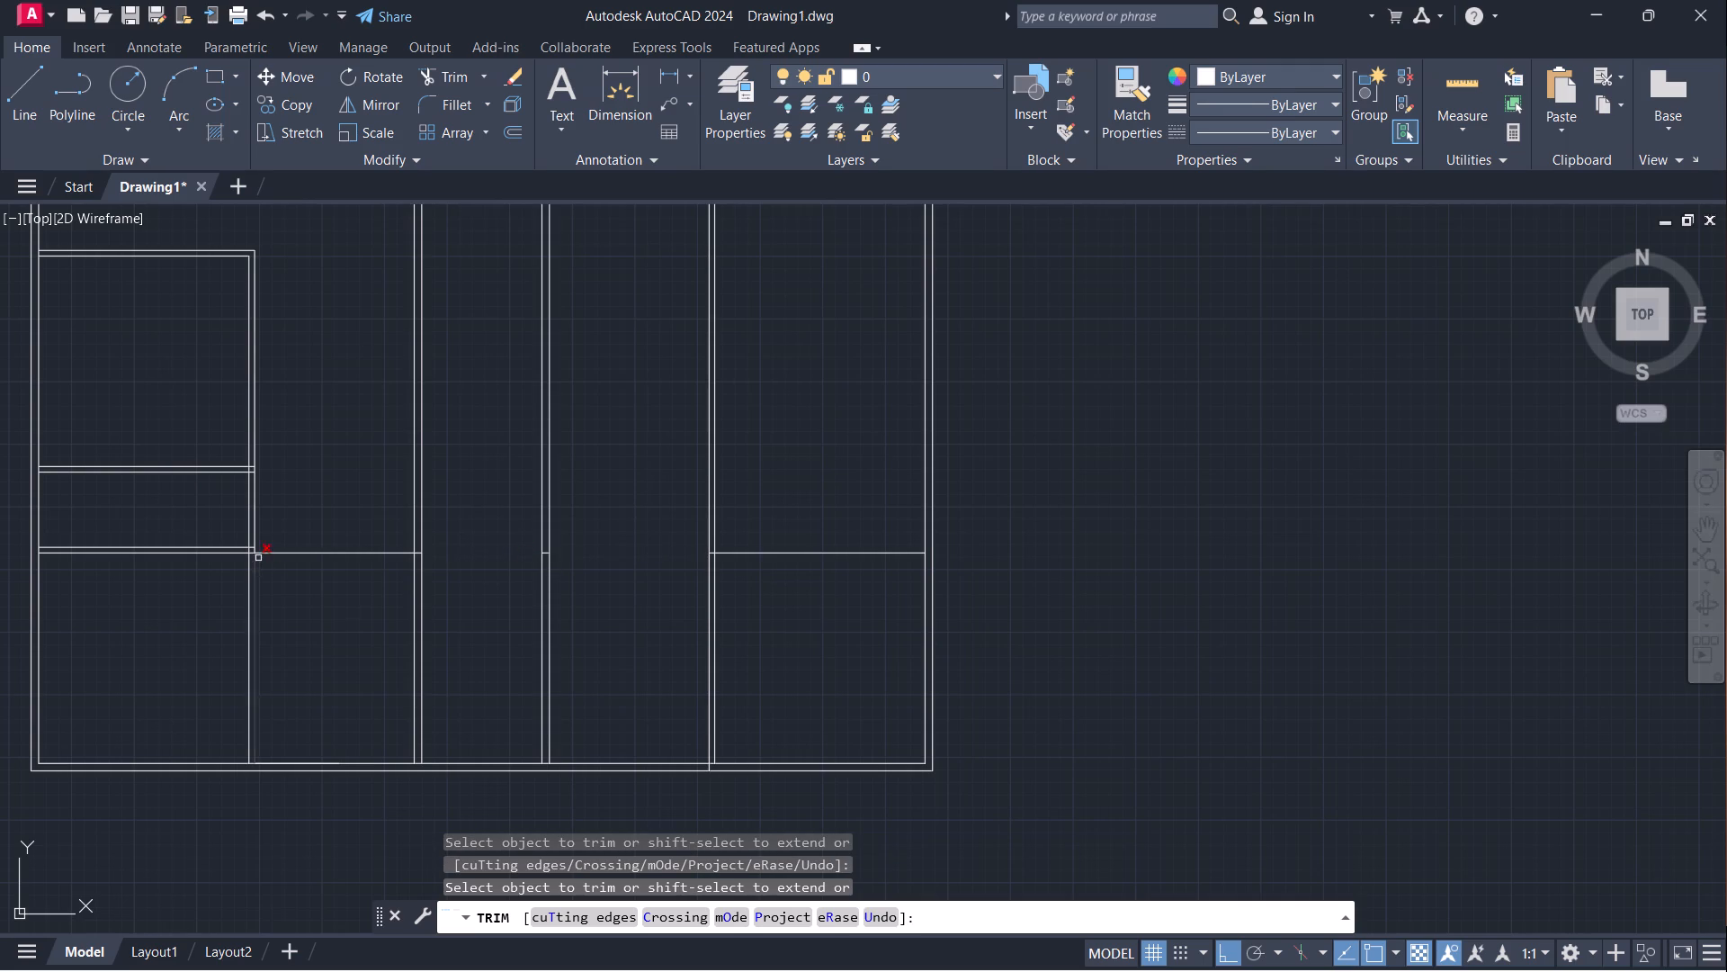
{"action": "left_click", "coordinate": [271, 553]}
{"action": "scroll", "coordinate": [402, 556], "scroll_direction": "up", "scroll_amount": 3}
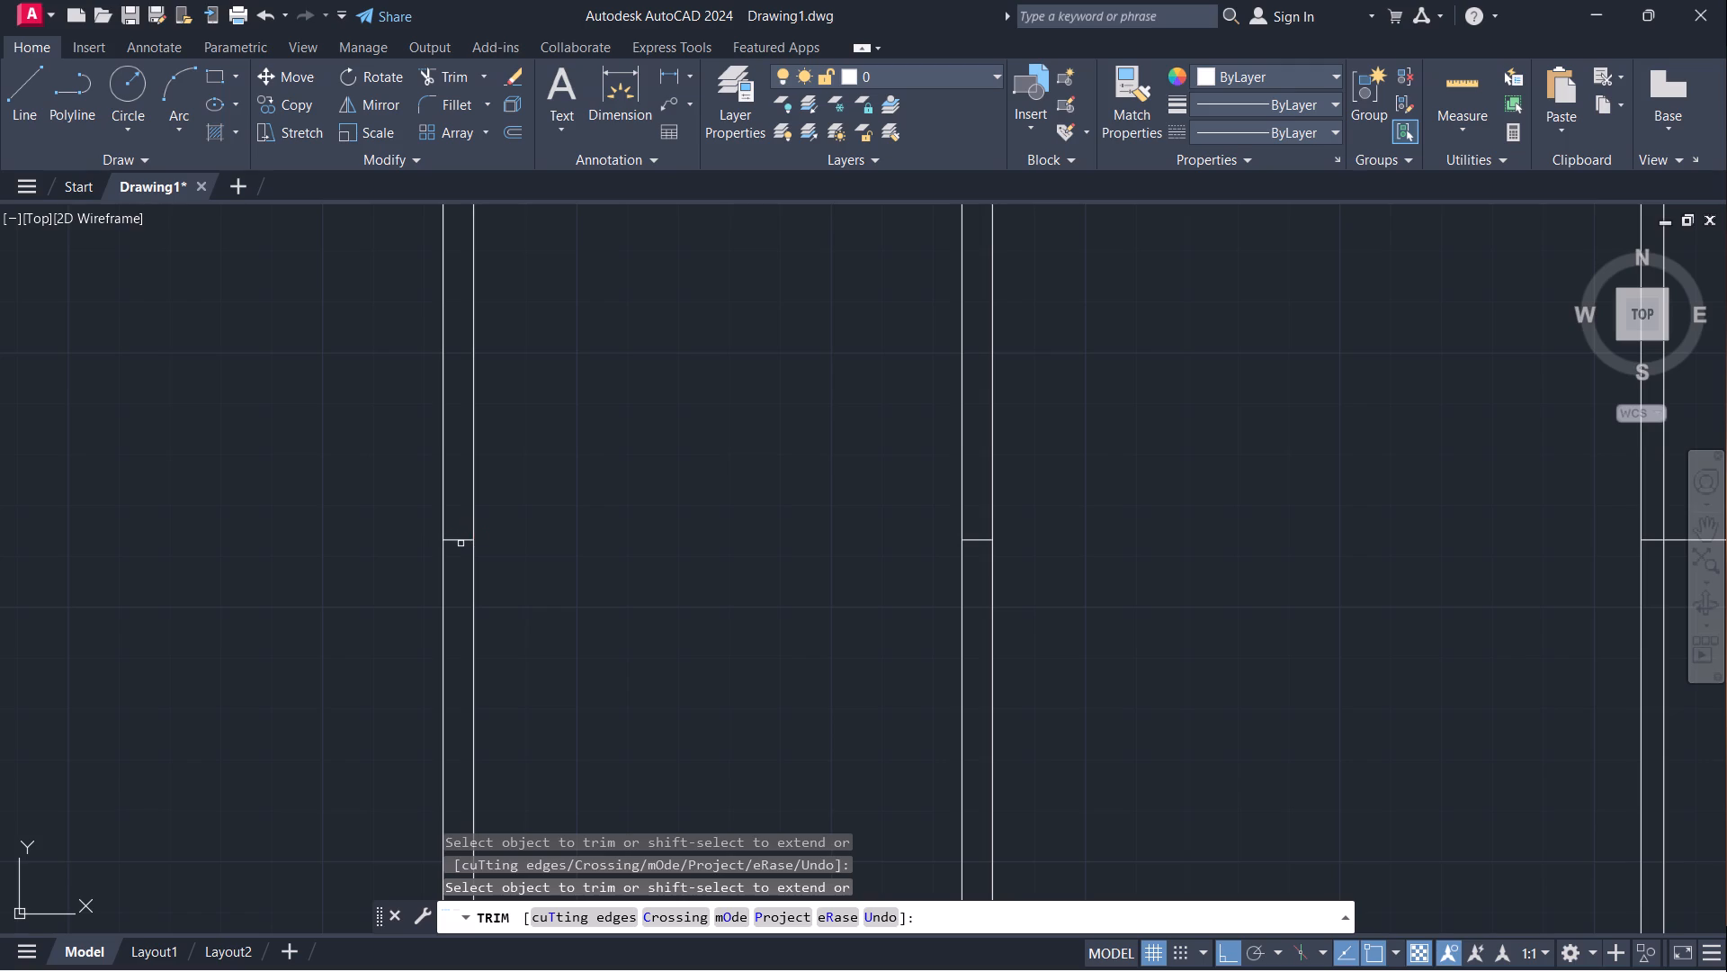
{"action": "left_click", "coordinate": [460, 542]}
{"action": "left_click", "coordinate": [978, 542]}
{"action": "scroll", "coordinate": [1034, 557], "scroll_direction": "down", "scroll_amount": 1}
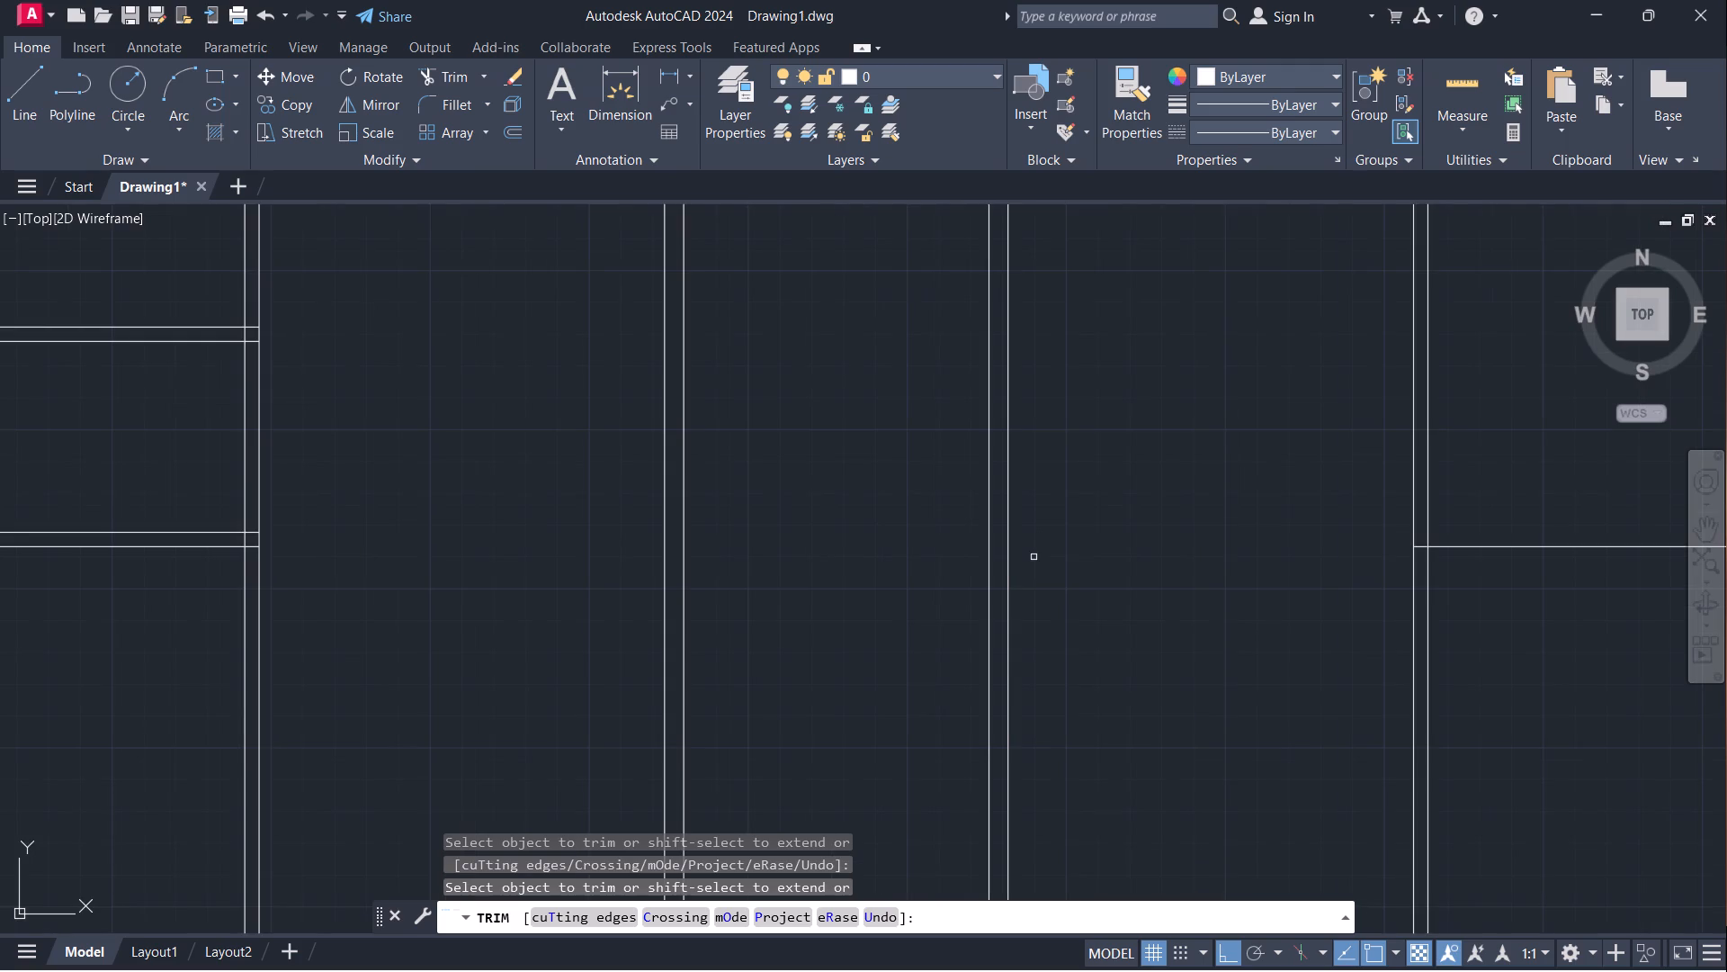
{"action": "scroll", "coordinate": [1073, 557], "scroll_direction": "down", "scroll_amount": 1}
{"action": "middle_click_drag", "start_coordinate": [1102, 570], "coordinate": [908, 599]}
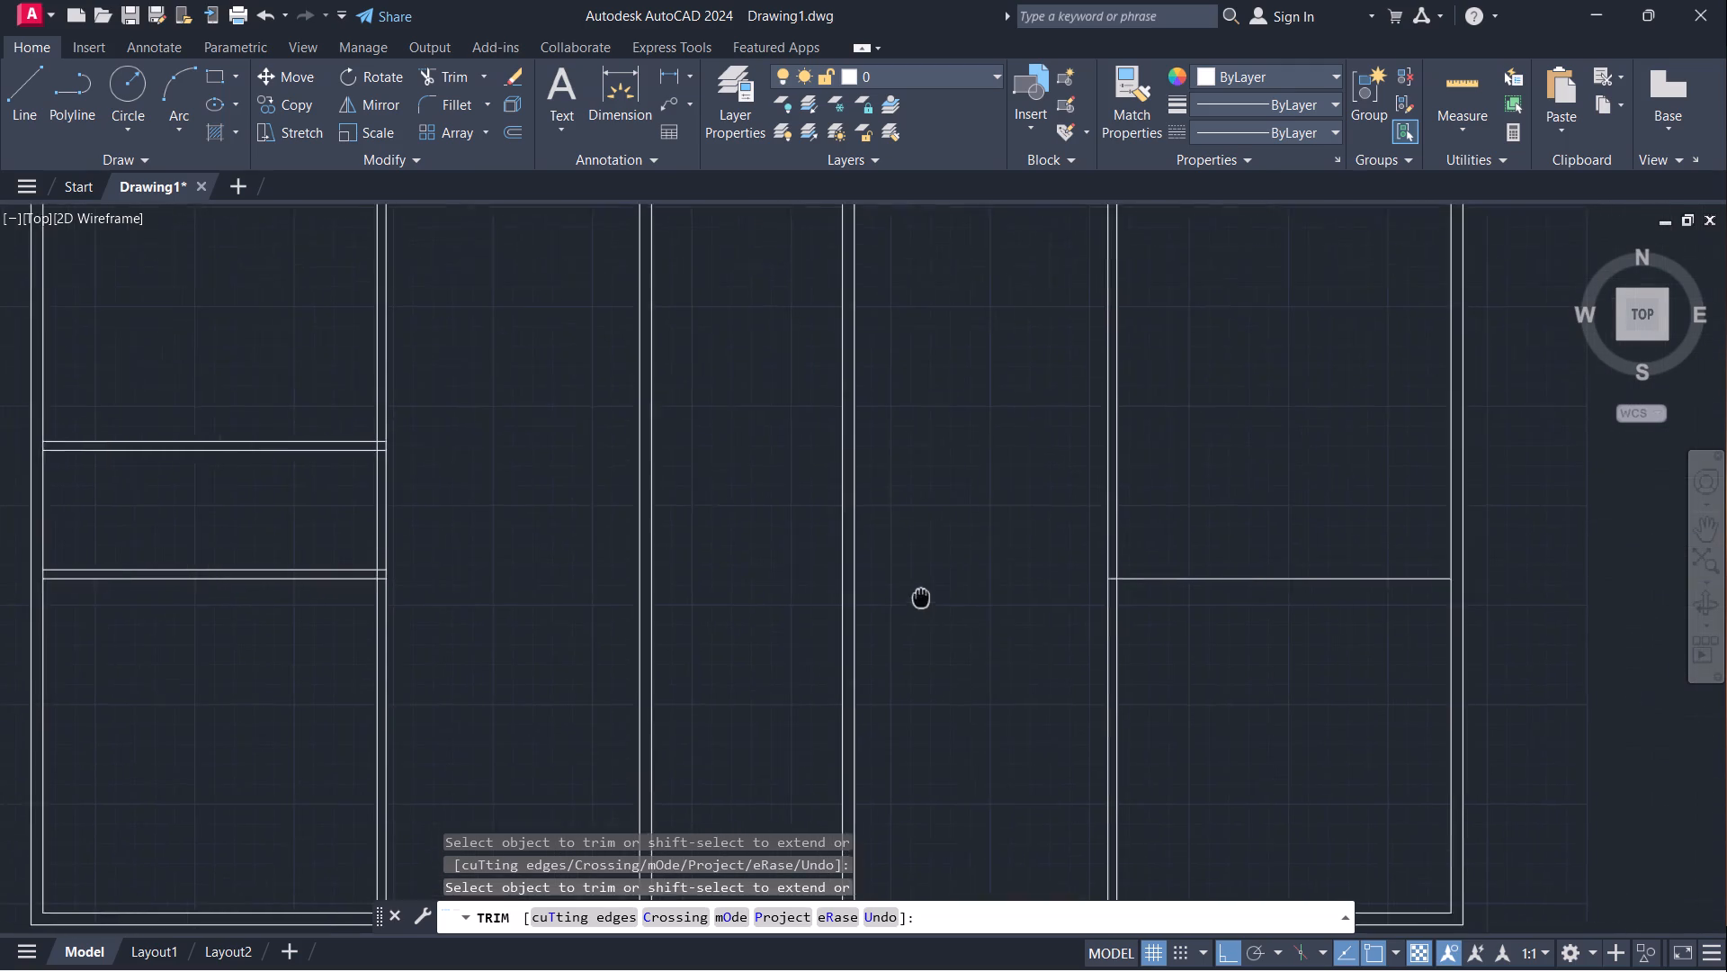
{"action": "middle_click_drag", "start_coordinate": [908, 599], "coordinate": [863, 606]}
{"action": "key", "text": "Escape"}
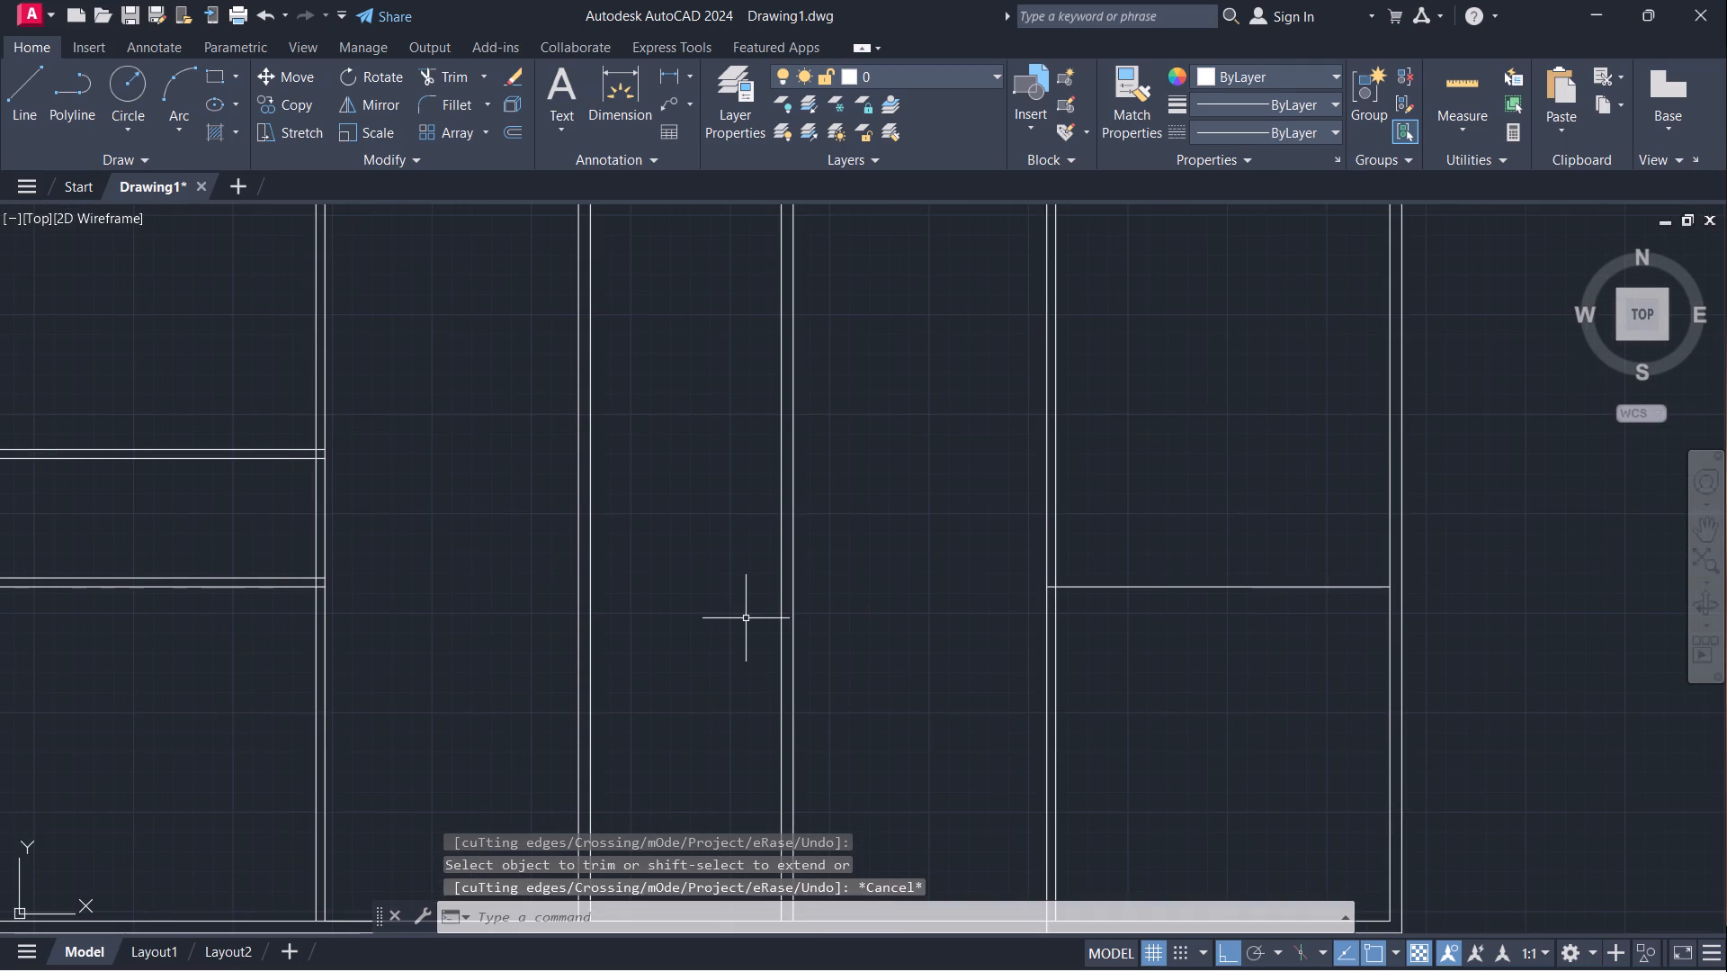
Offset the horizontal line east of the rightmost vertical partition 4.5" upward to form a partition wall.
{"action": "key", "text": "o"}
{"action": "key", "text": "Return"}
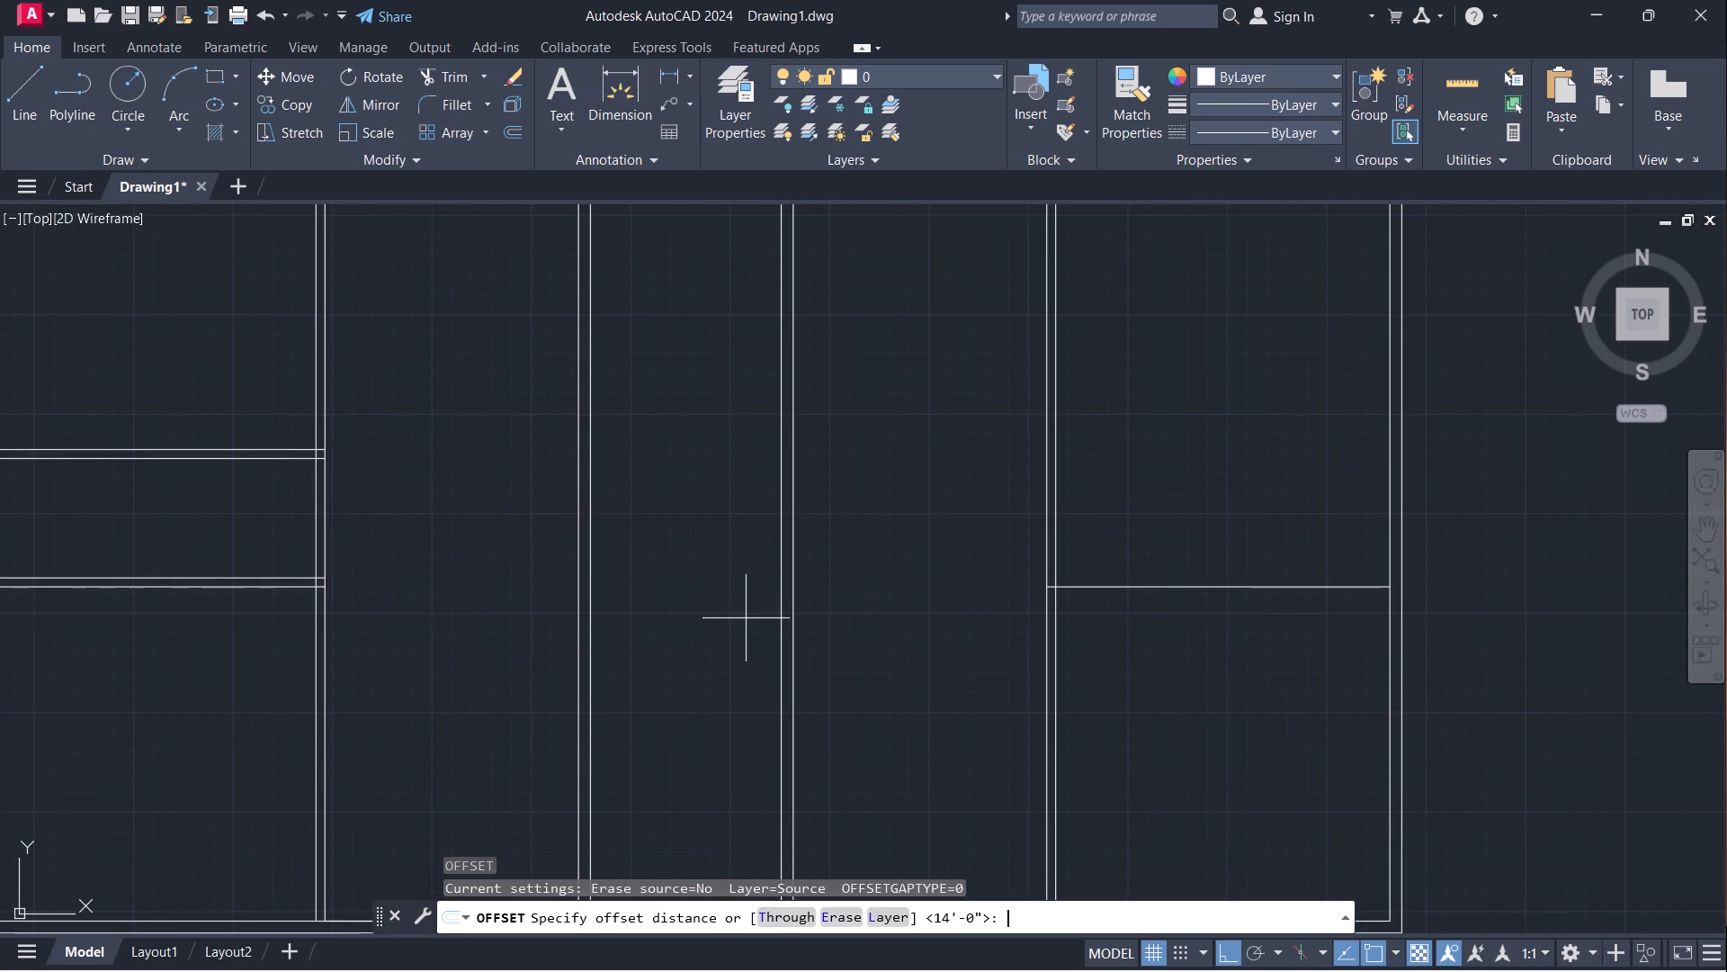
{"action": "left_click", "coordinate": [1237, 587]}
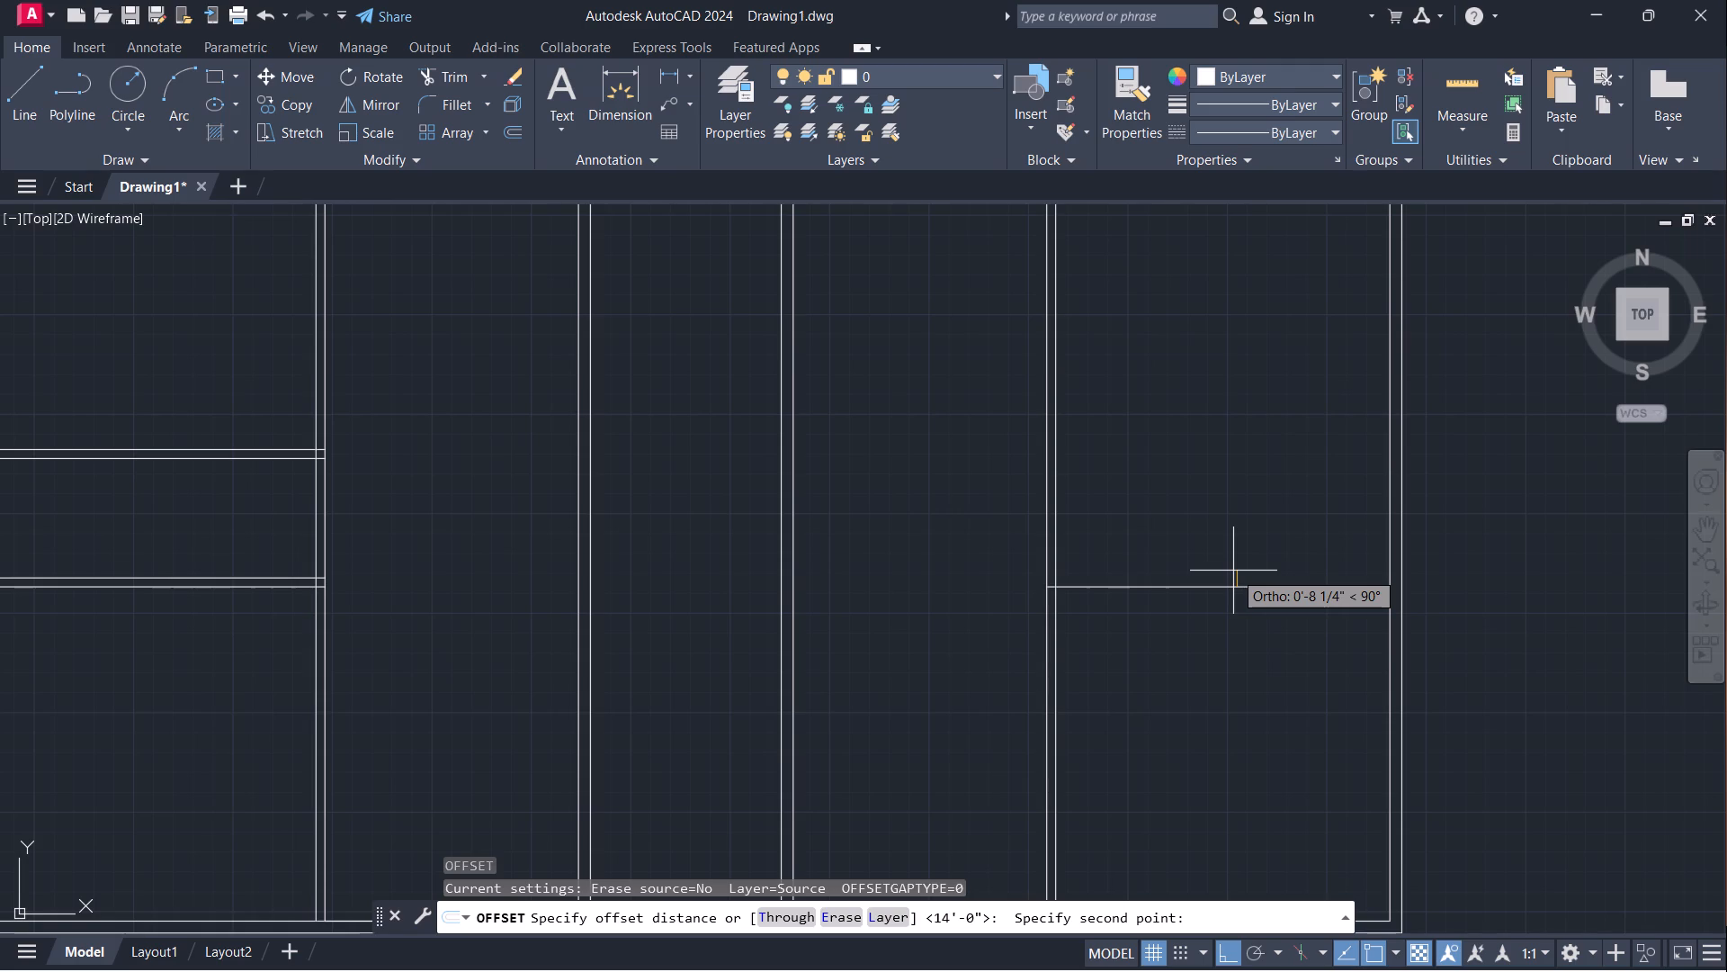
{"action": "type", "text": "4.5"}
{"action": "key", "text": "shift+quotedbl"}
{"action": "key", "text": "Return"}
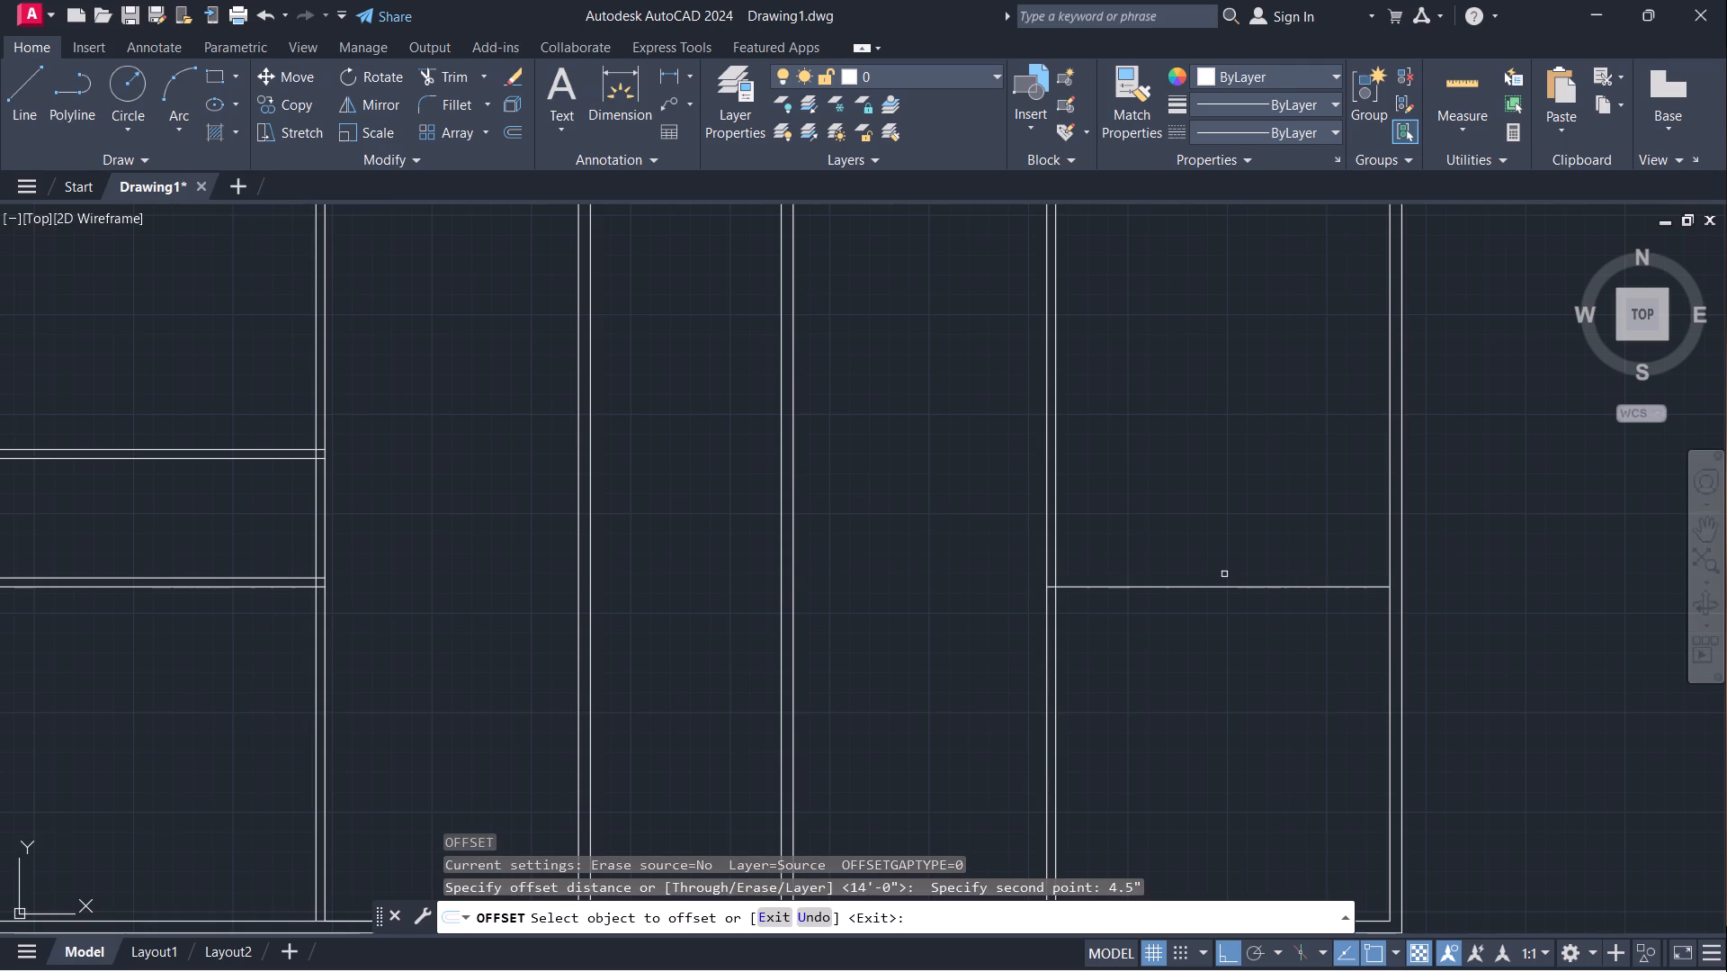
{"action": "left_click", "coordinate": [1223, 588]}
{"action": "left_click", "coordinate": [1235, 552]}
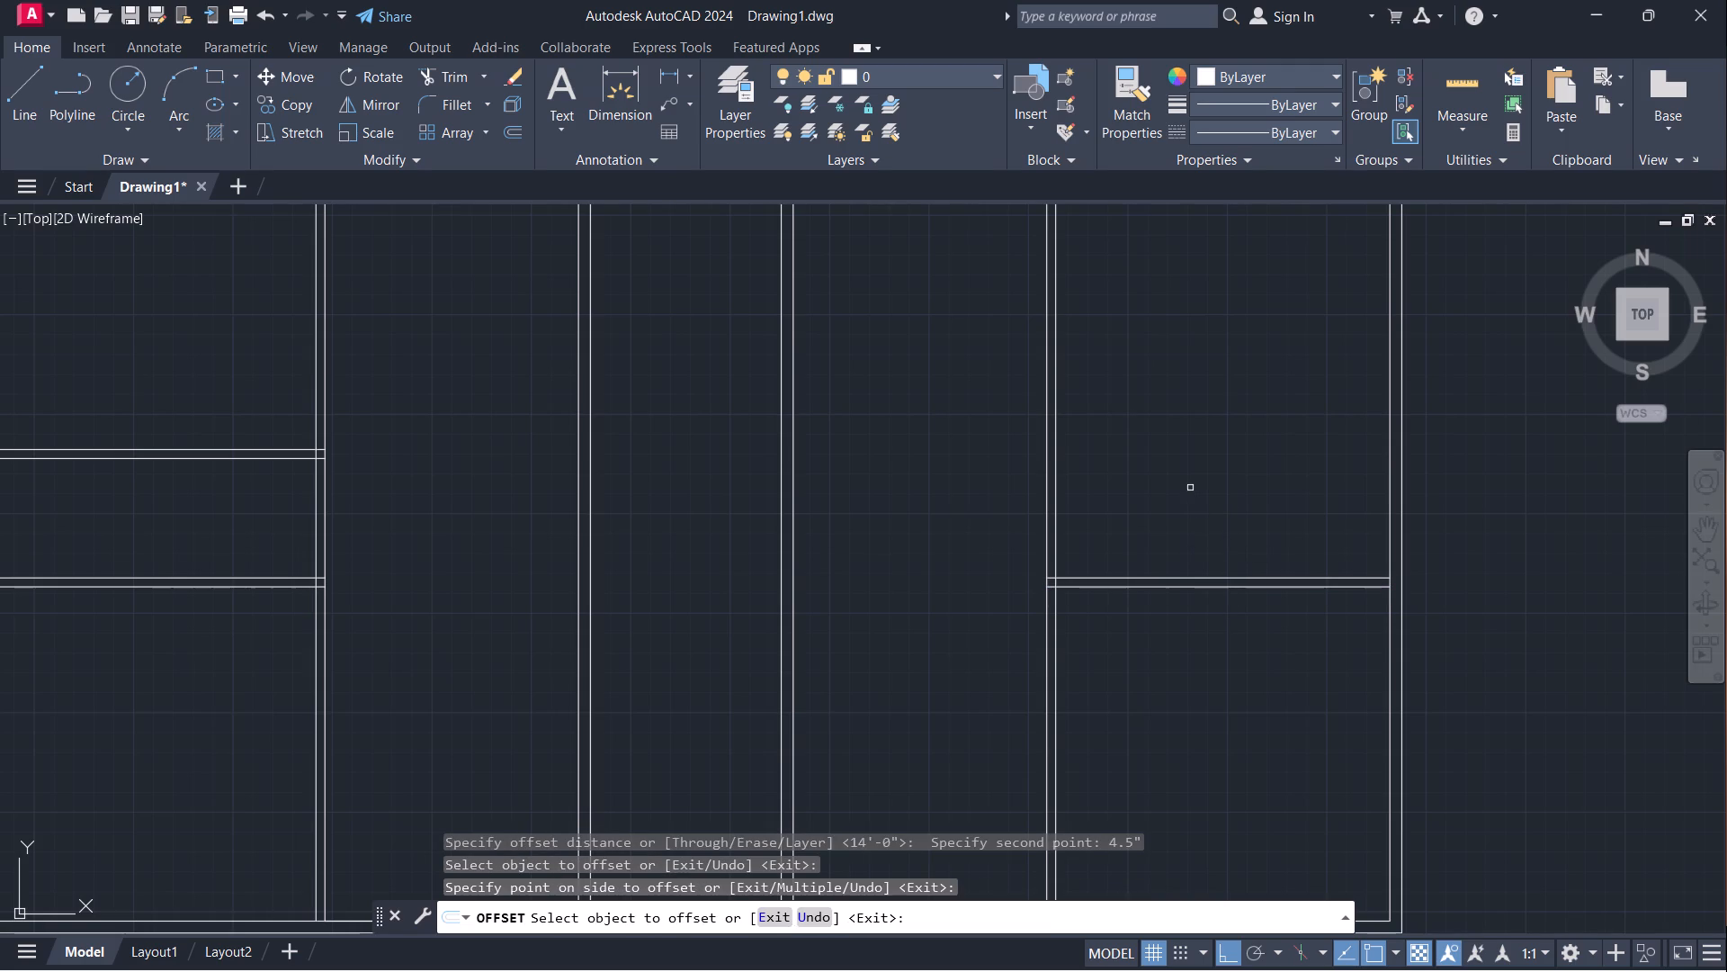
{"action": "key", "text": "Escape"}
Offset the upper line of the new east-side horizontal partition 5' upward.
{"action": "key", "text": "o"}
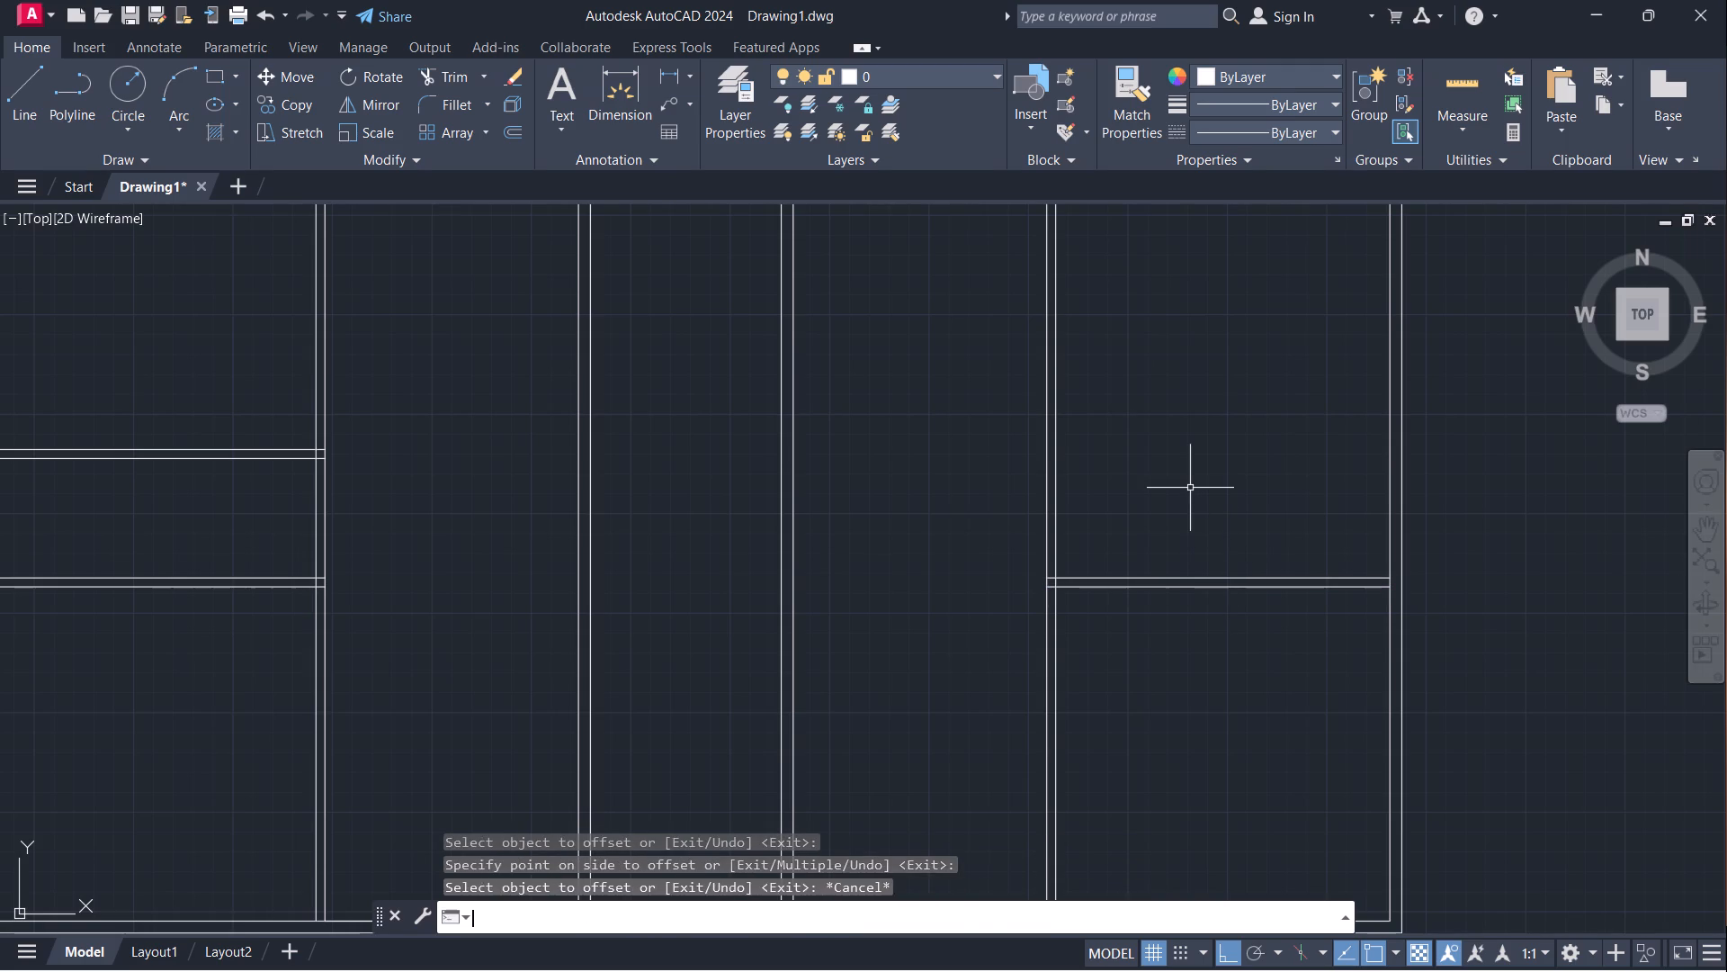
{"action": "key", "text": "Return"}
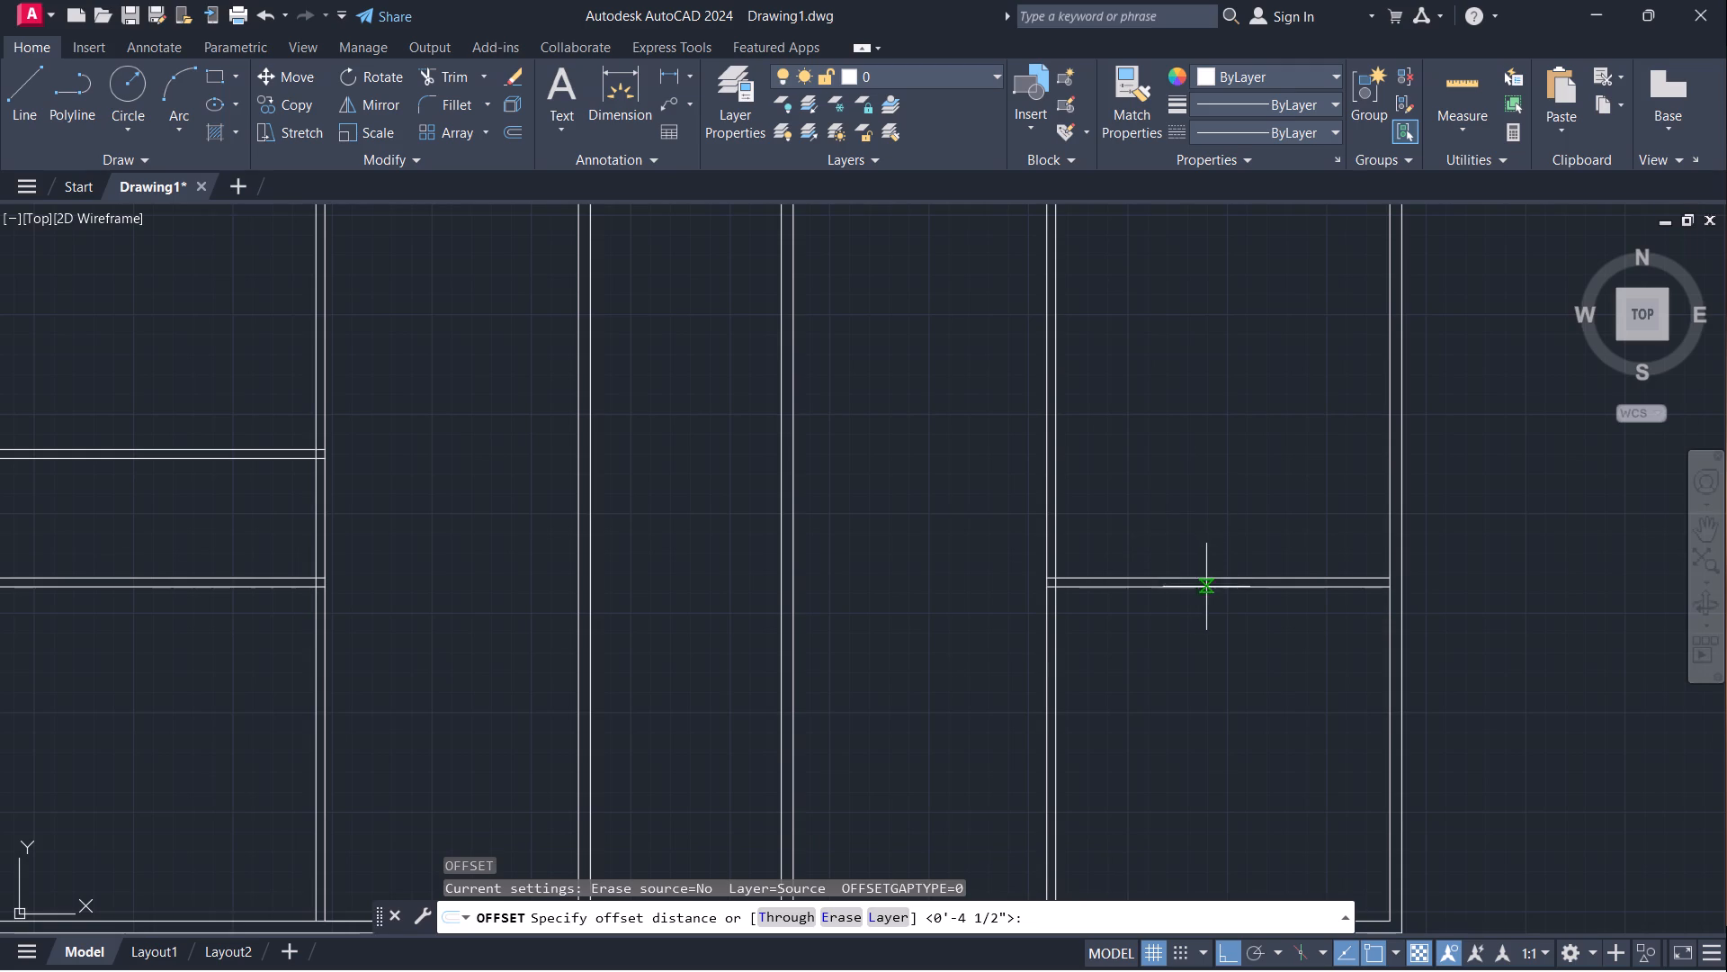
{"action": "left_click", "coordinate": [1208, 576]}
{"action": "type", "text": "5'"}
{"action": "key", "text": "Return"}
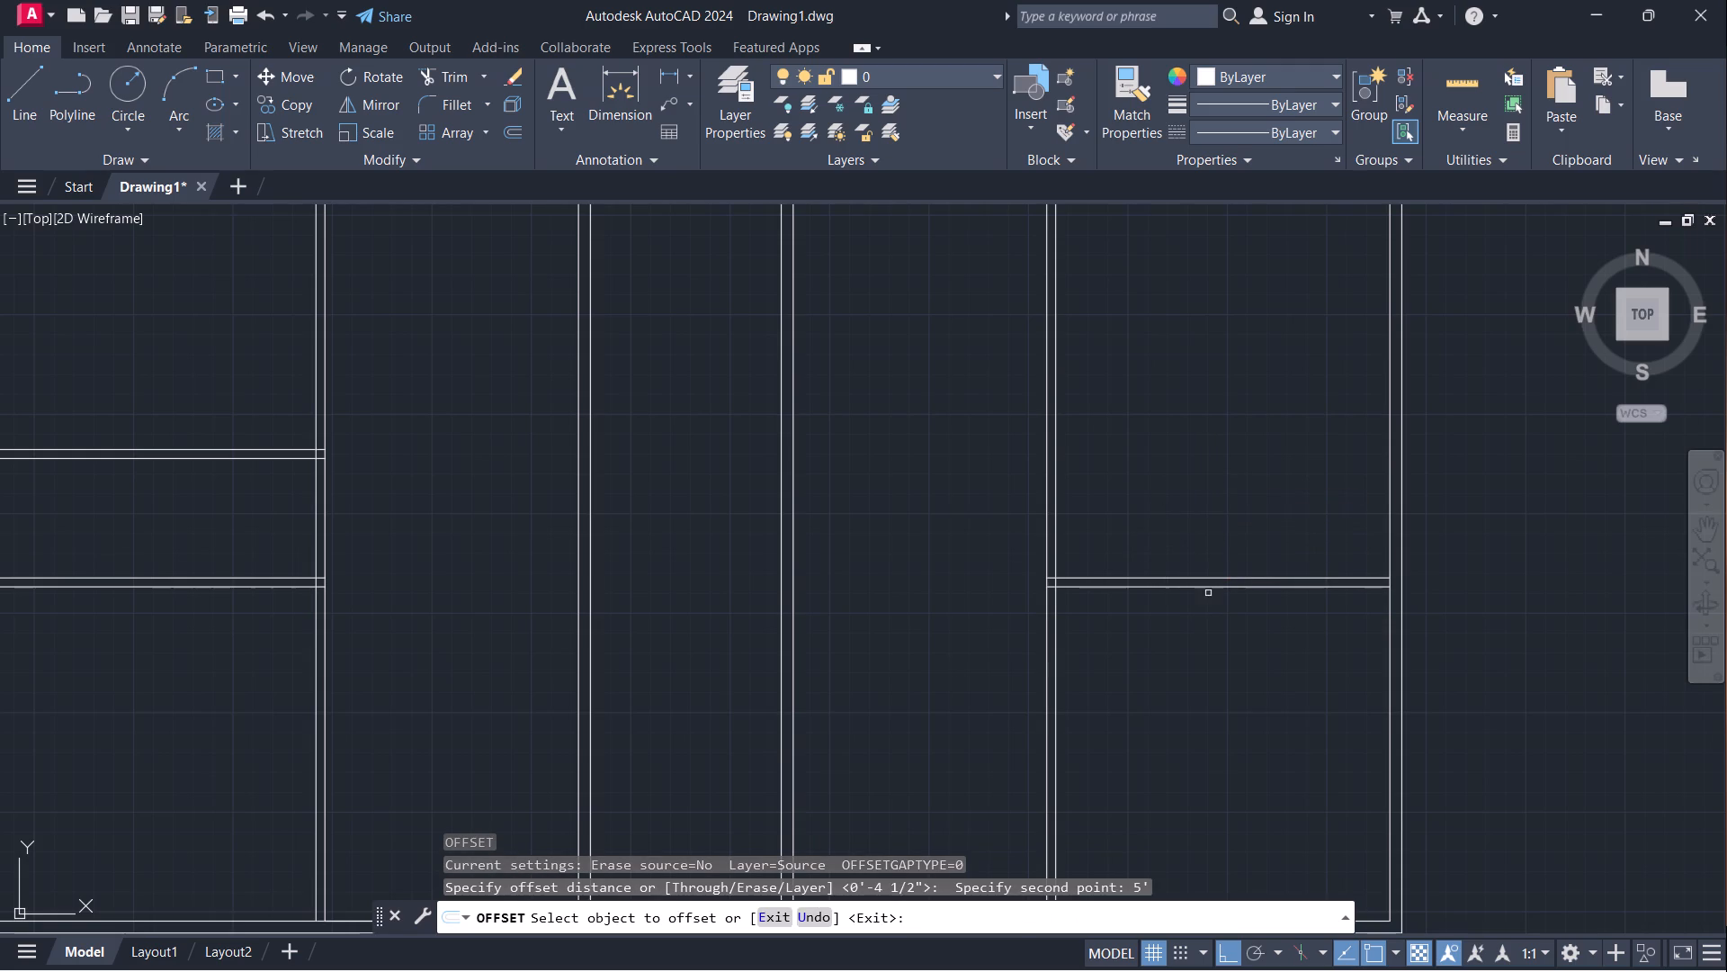
{"action": "left_click_drag", "start_coordinate": [1208, 579], "coordinate": [1208, 571]}
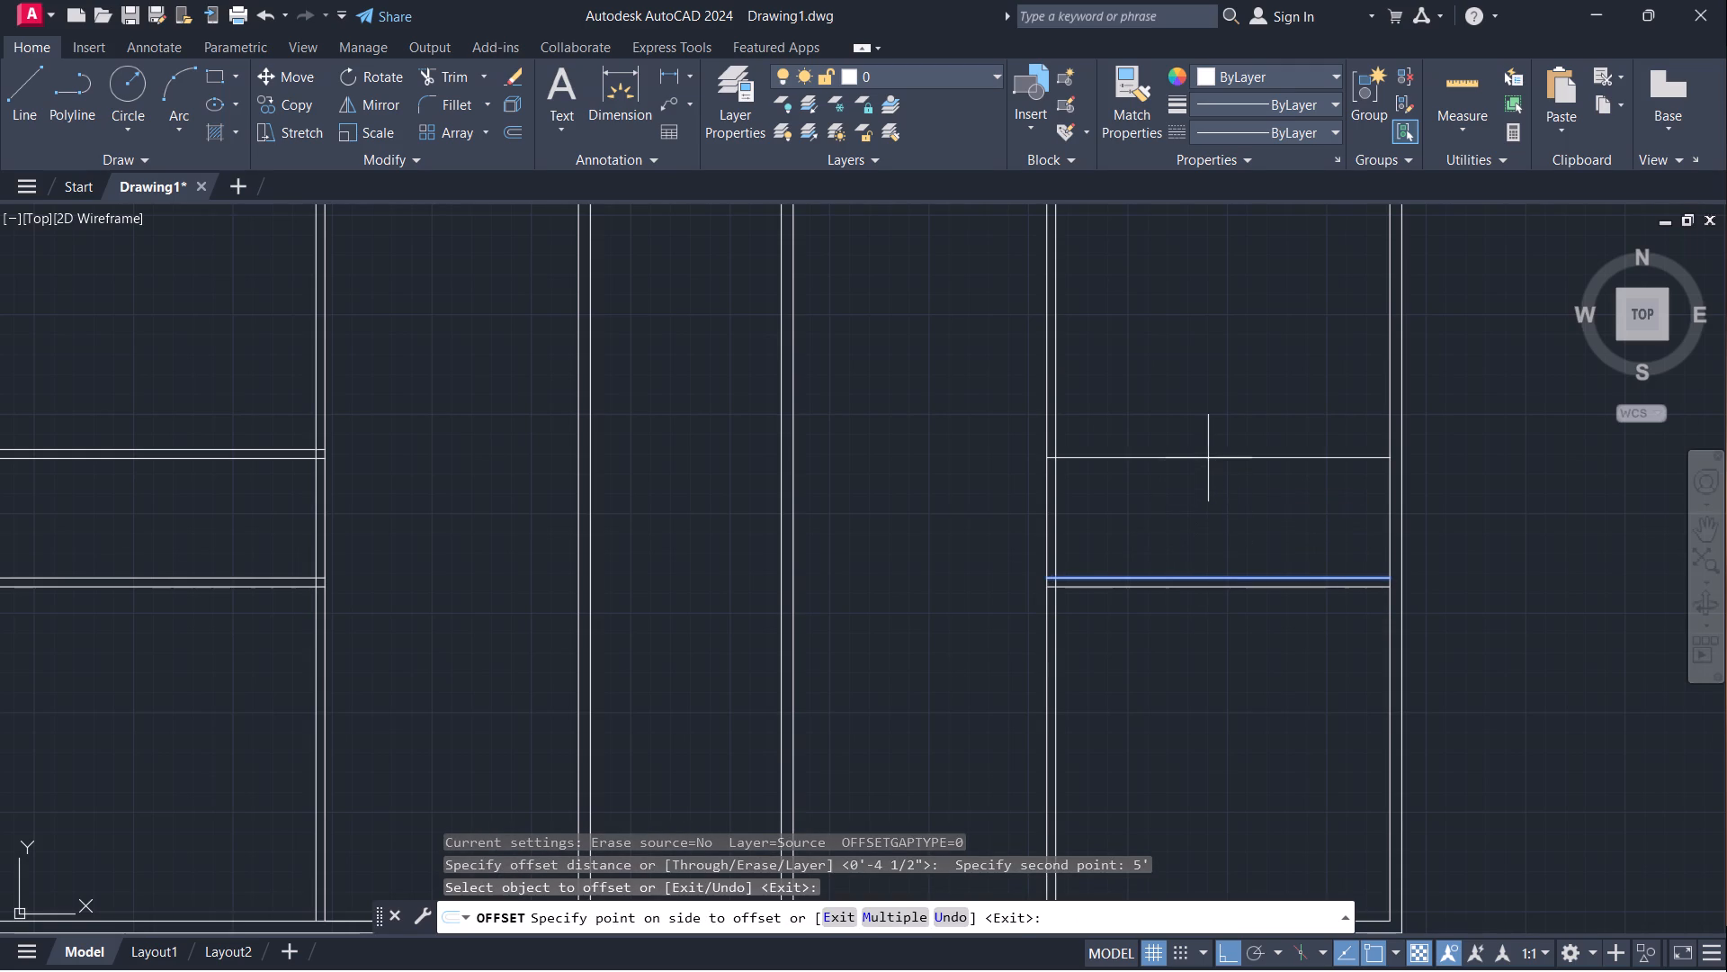
{"action": "left_click", "coordinate": [1210, 454]}
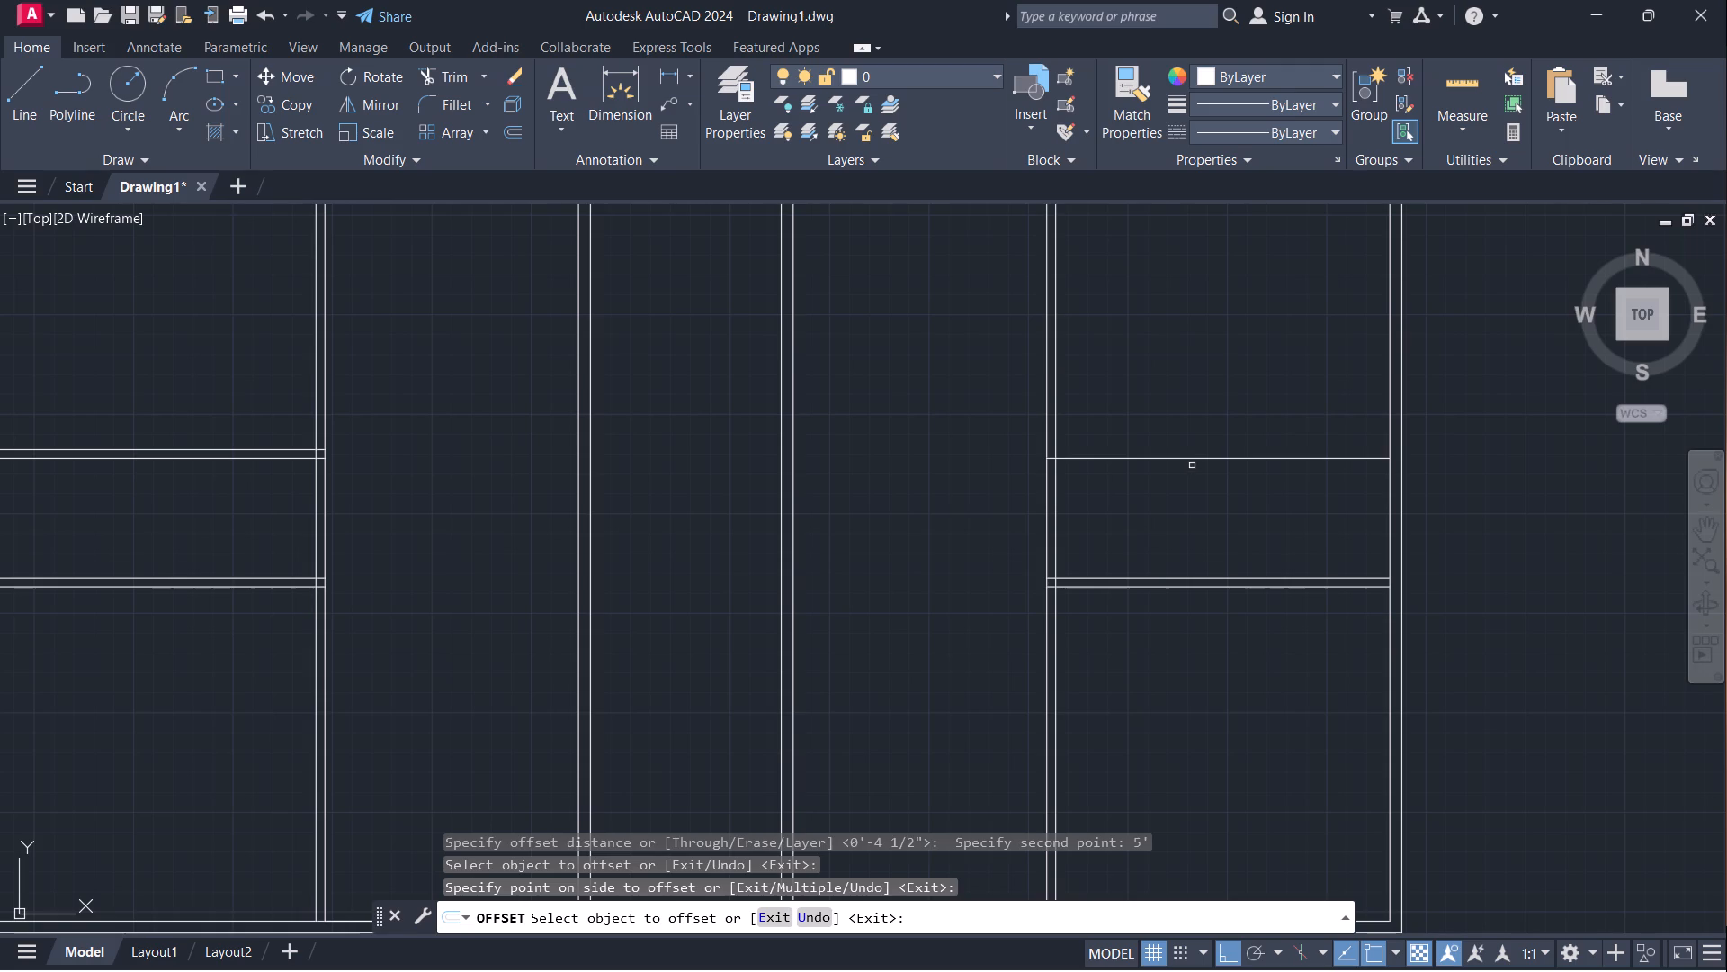
{"action": "key", "text": "space"}
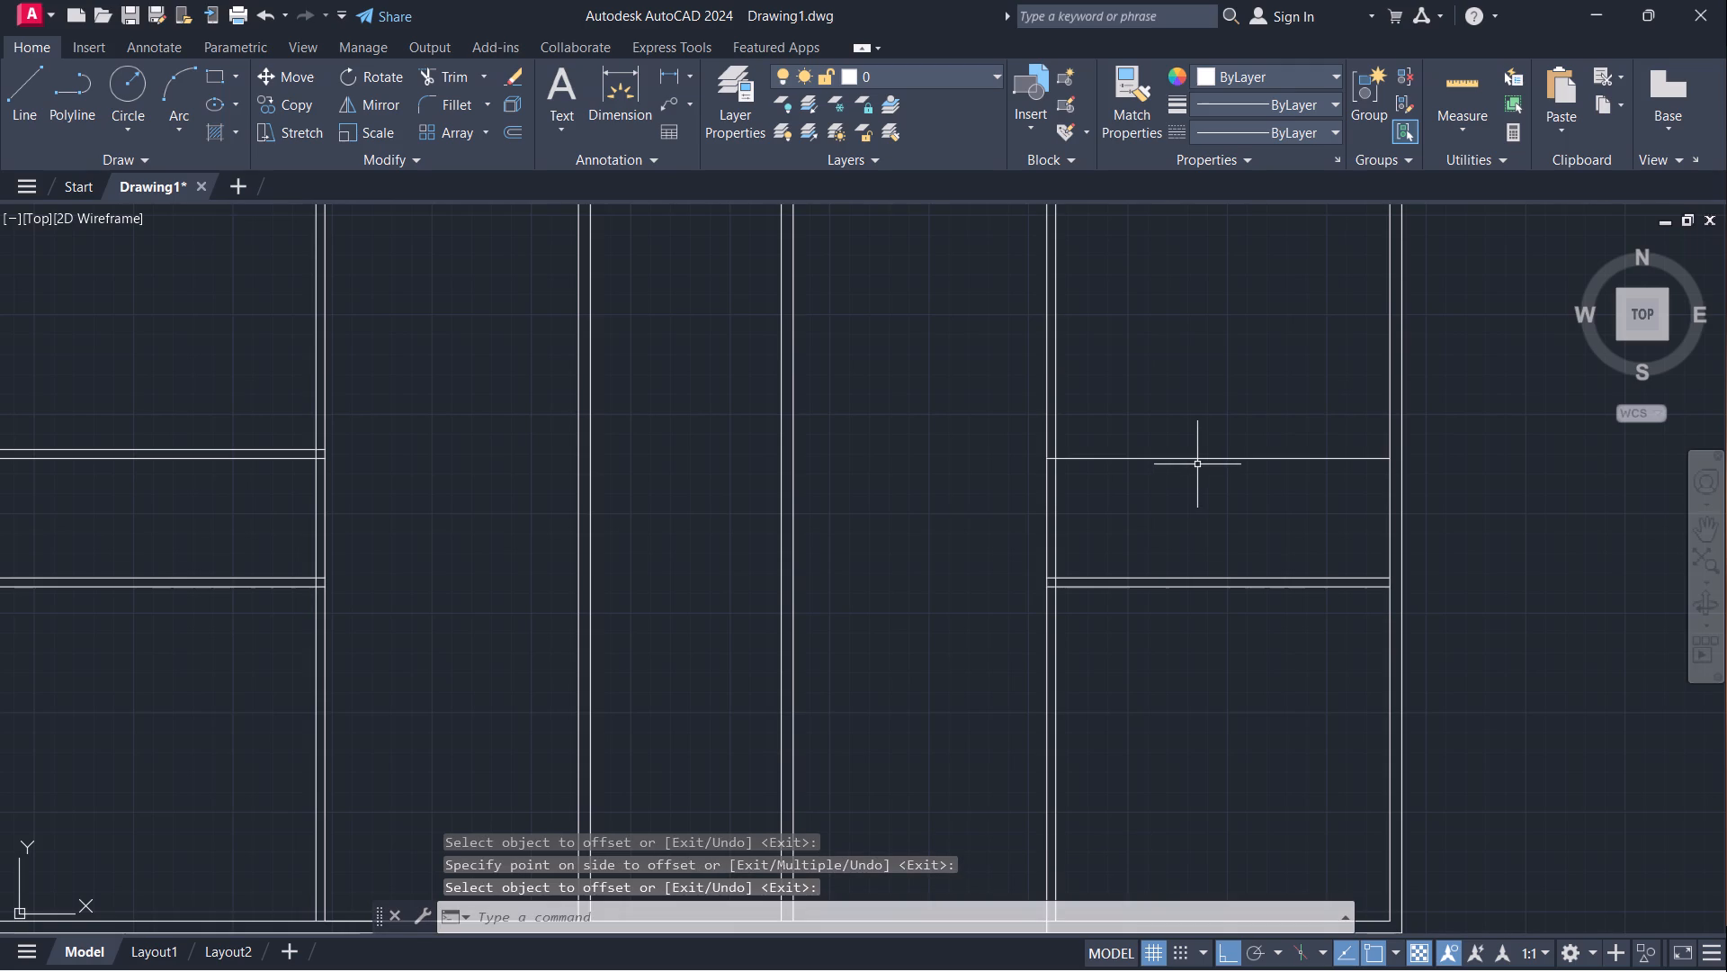
Offset the line 5' above the east-side partition 4.5" upward to form a second horizontal partition.
{"action": "left_click", "coordinate": [1207, 457]}
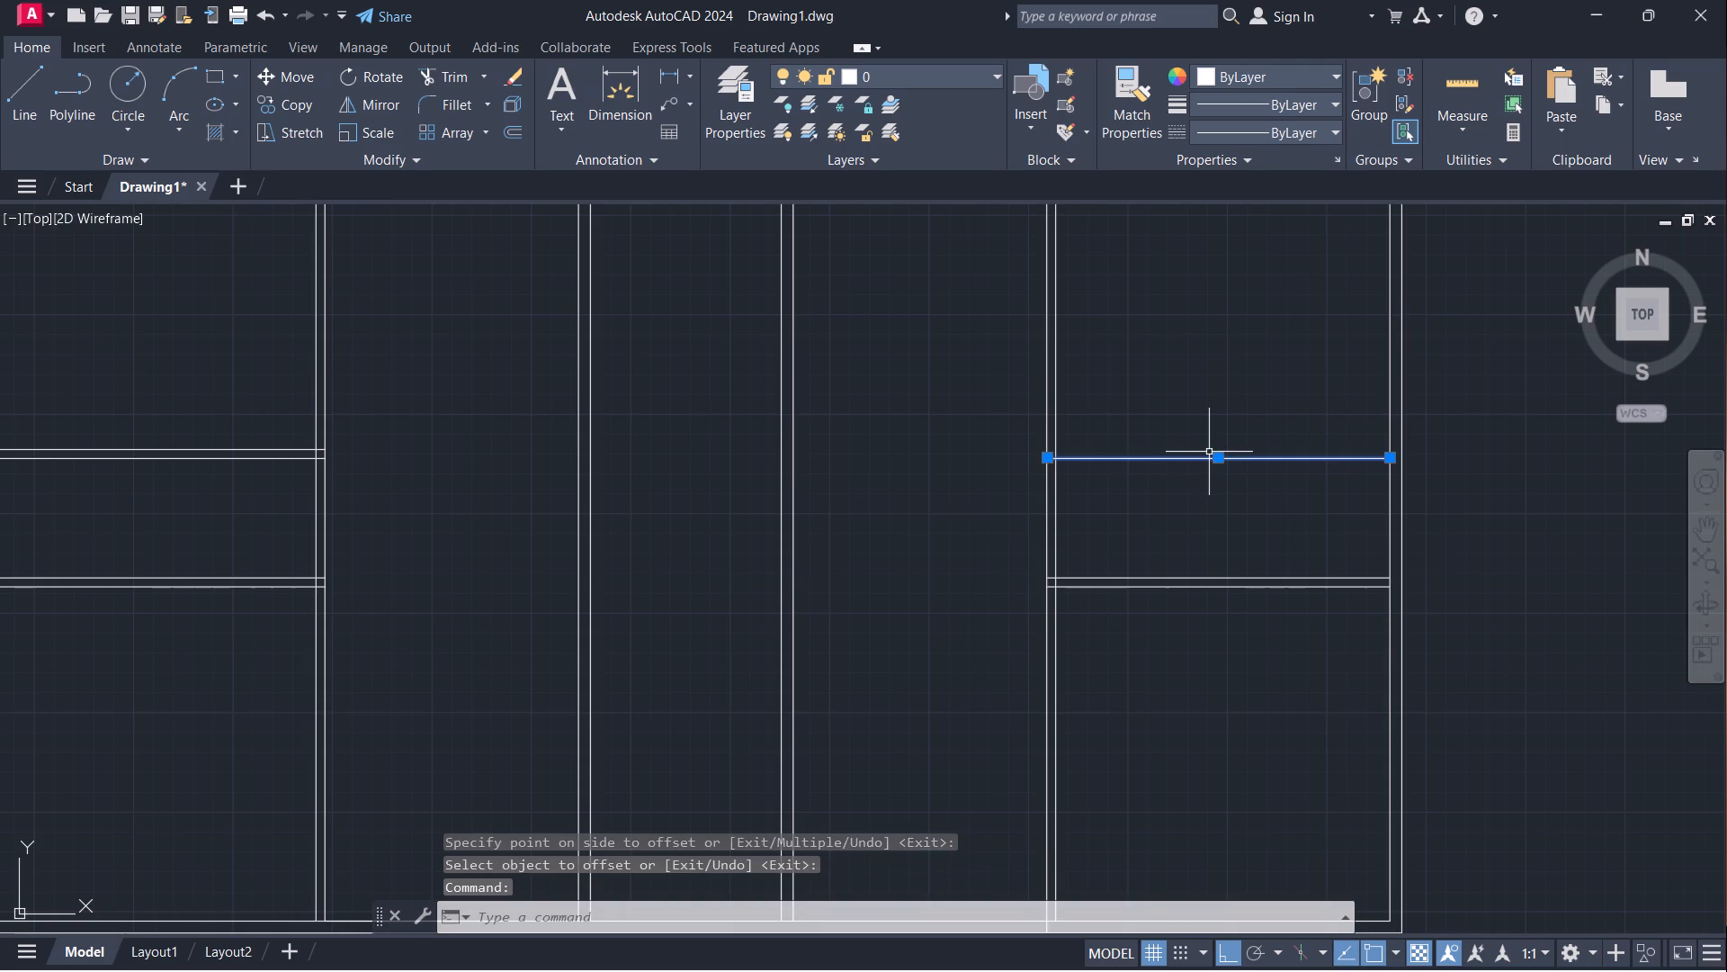
{"action": "key", "text": "o"}
{"action": "key", "text": "Return"}
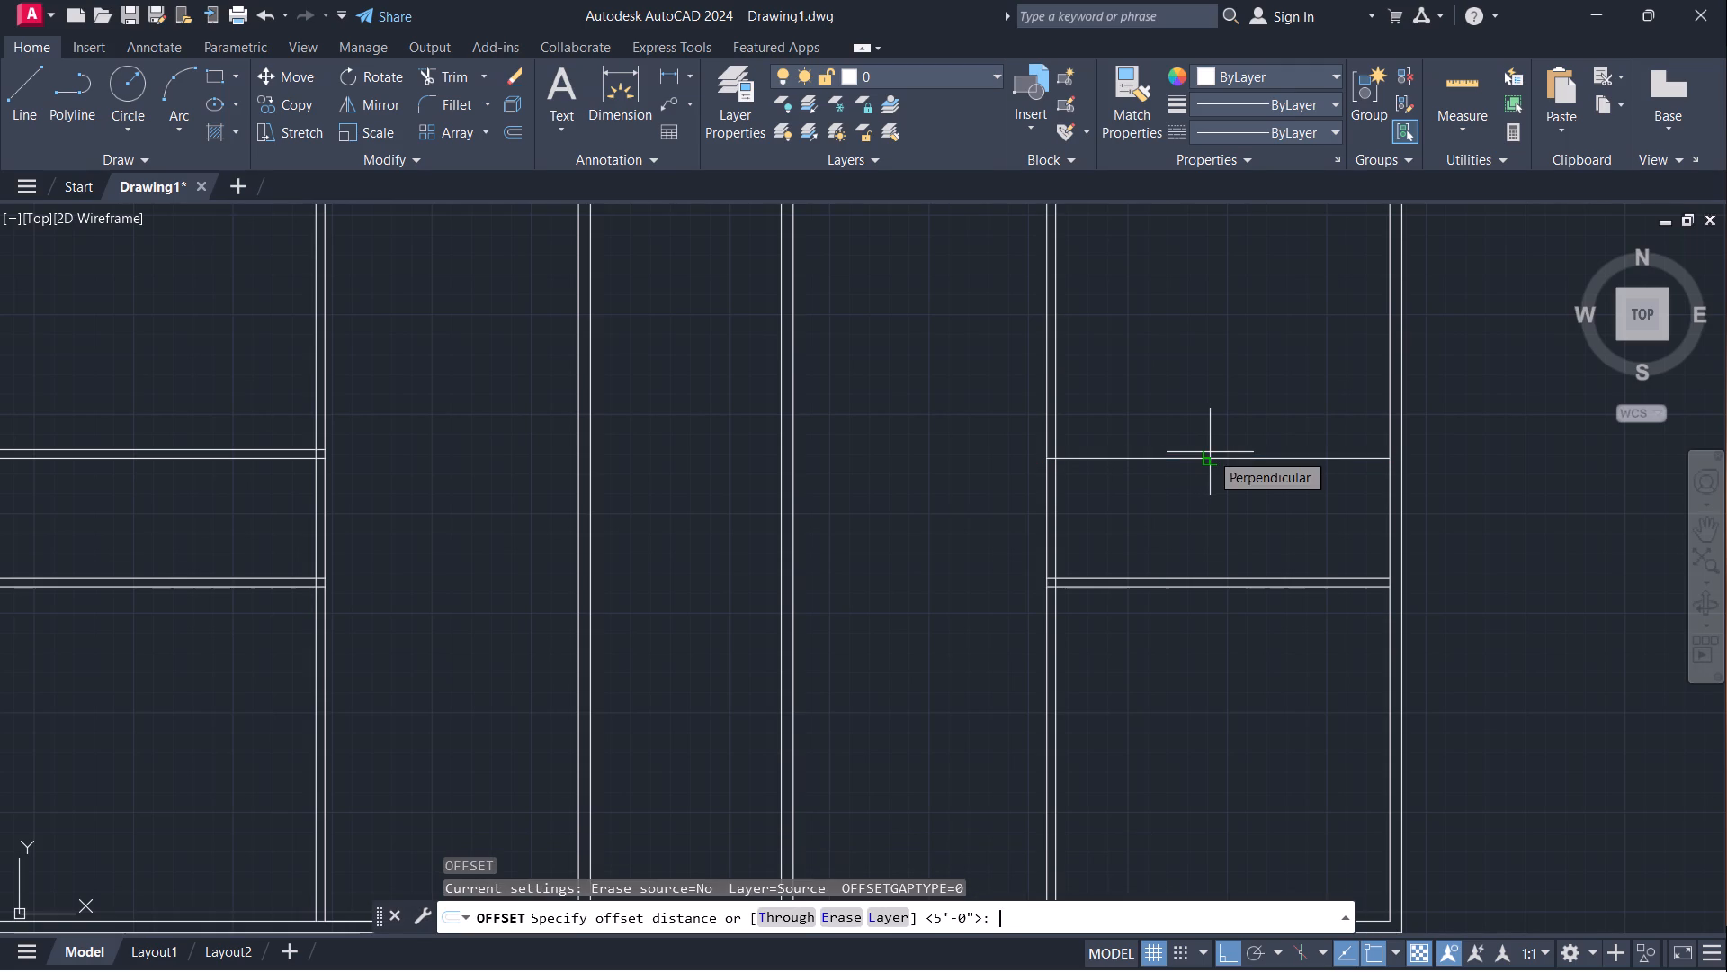
{"action": "left_click", "coordinate": [1195, 454]}
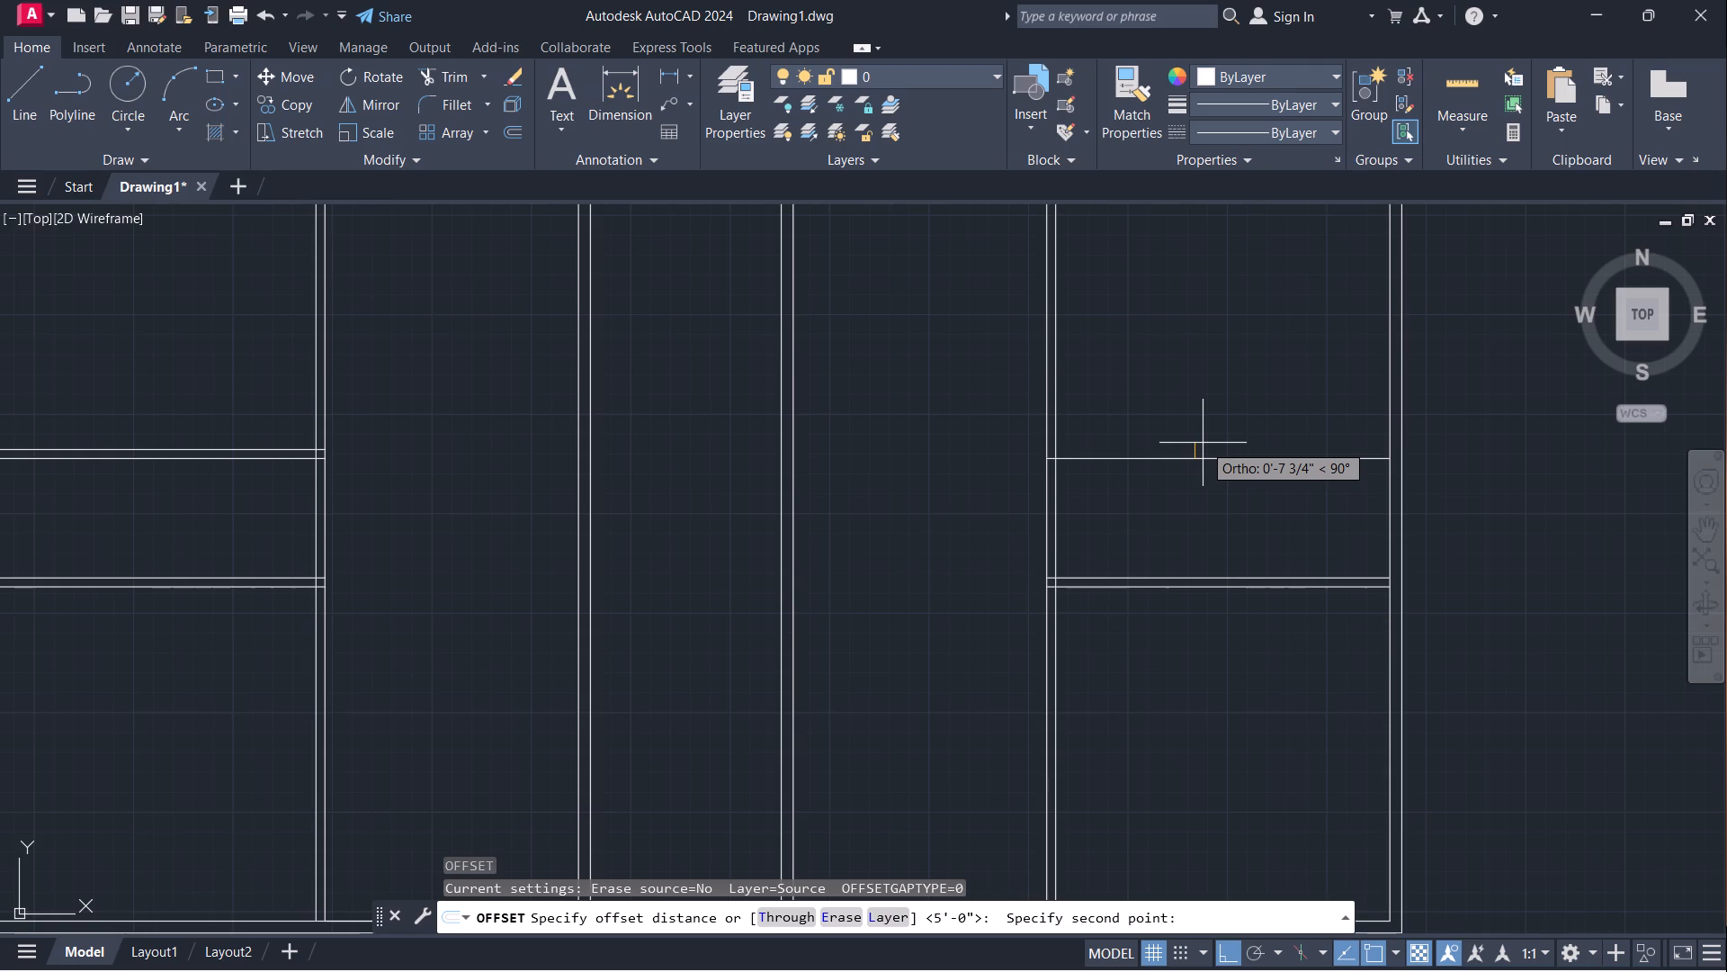
{"action": "type", "text": "4.5"}
{"action": "key", "text": "shift+quotedbl"}
{"action": "key", "text": "Return"}
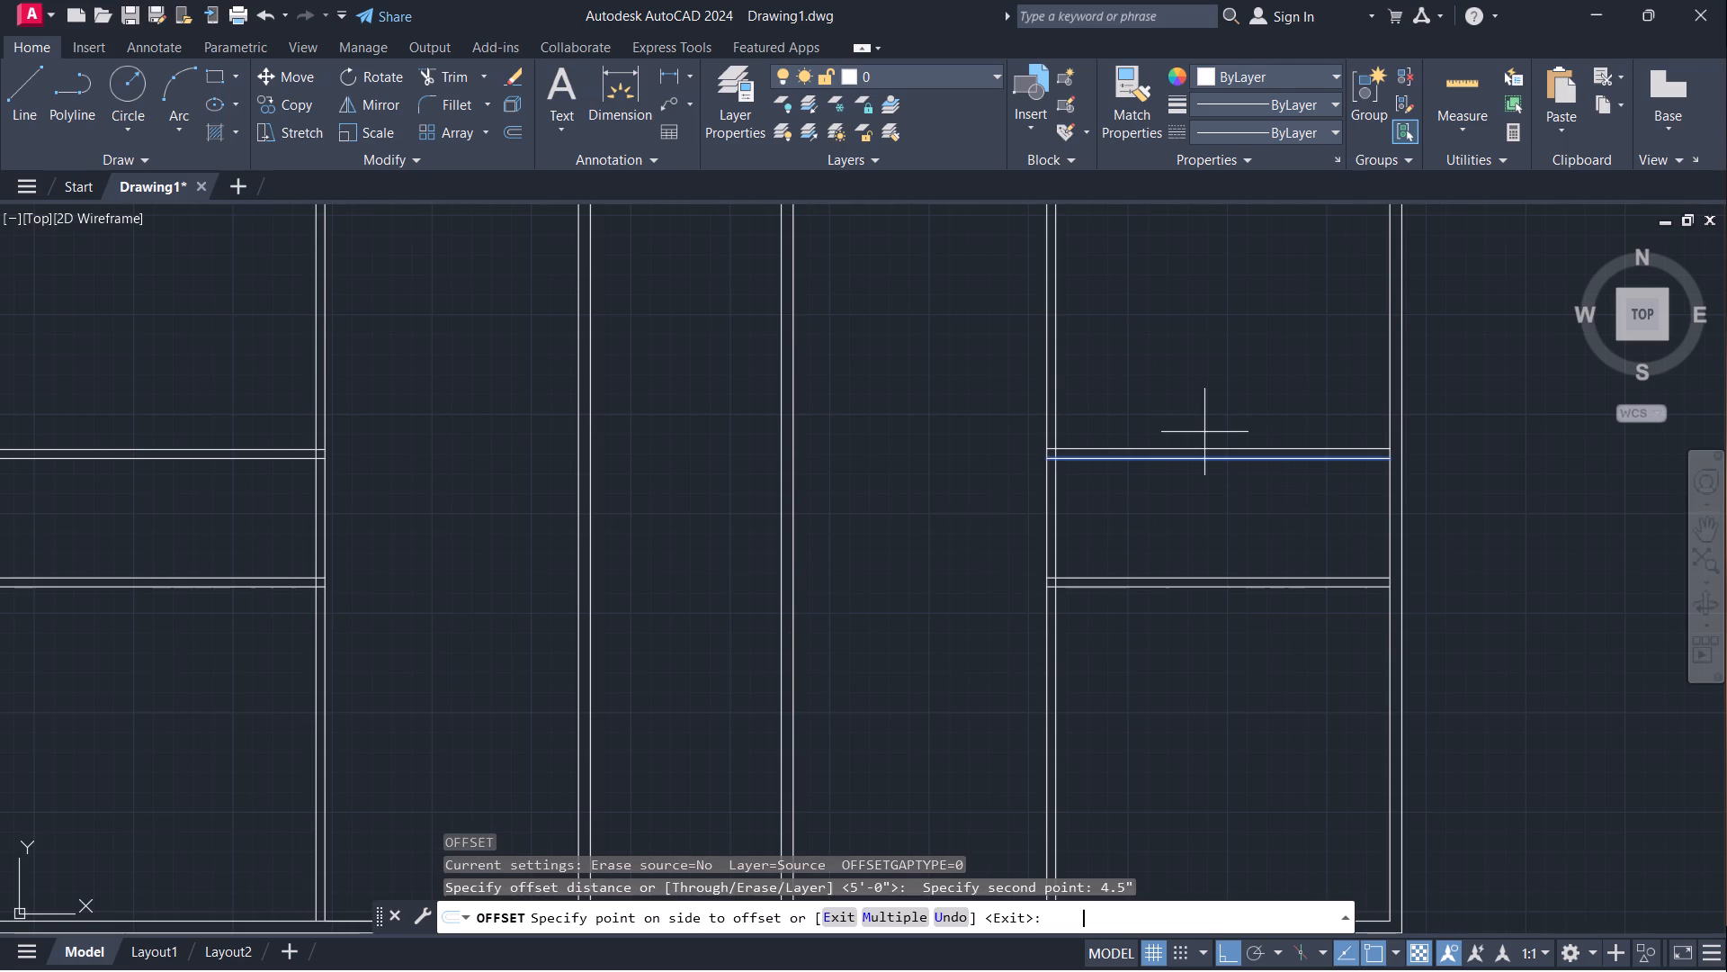
{"action": "left_click", "coordinate": [1204, 425]}
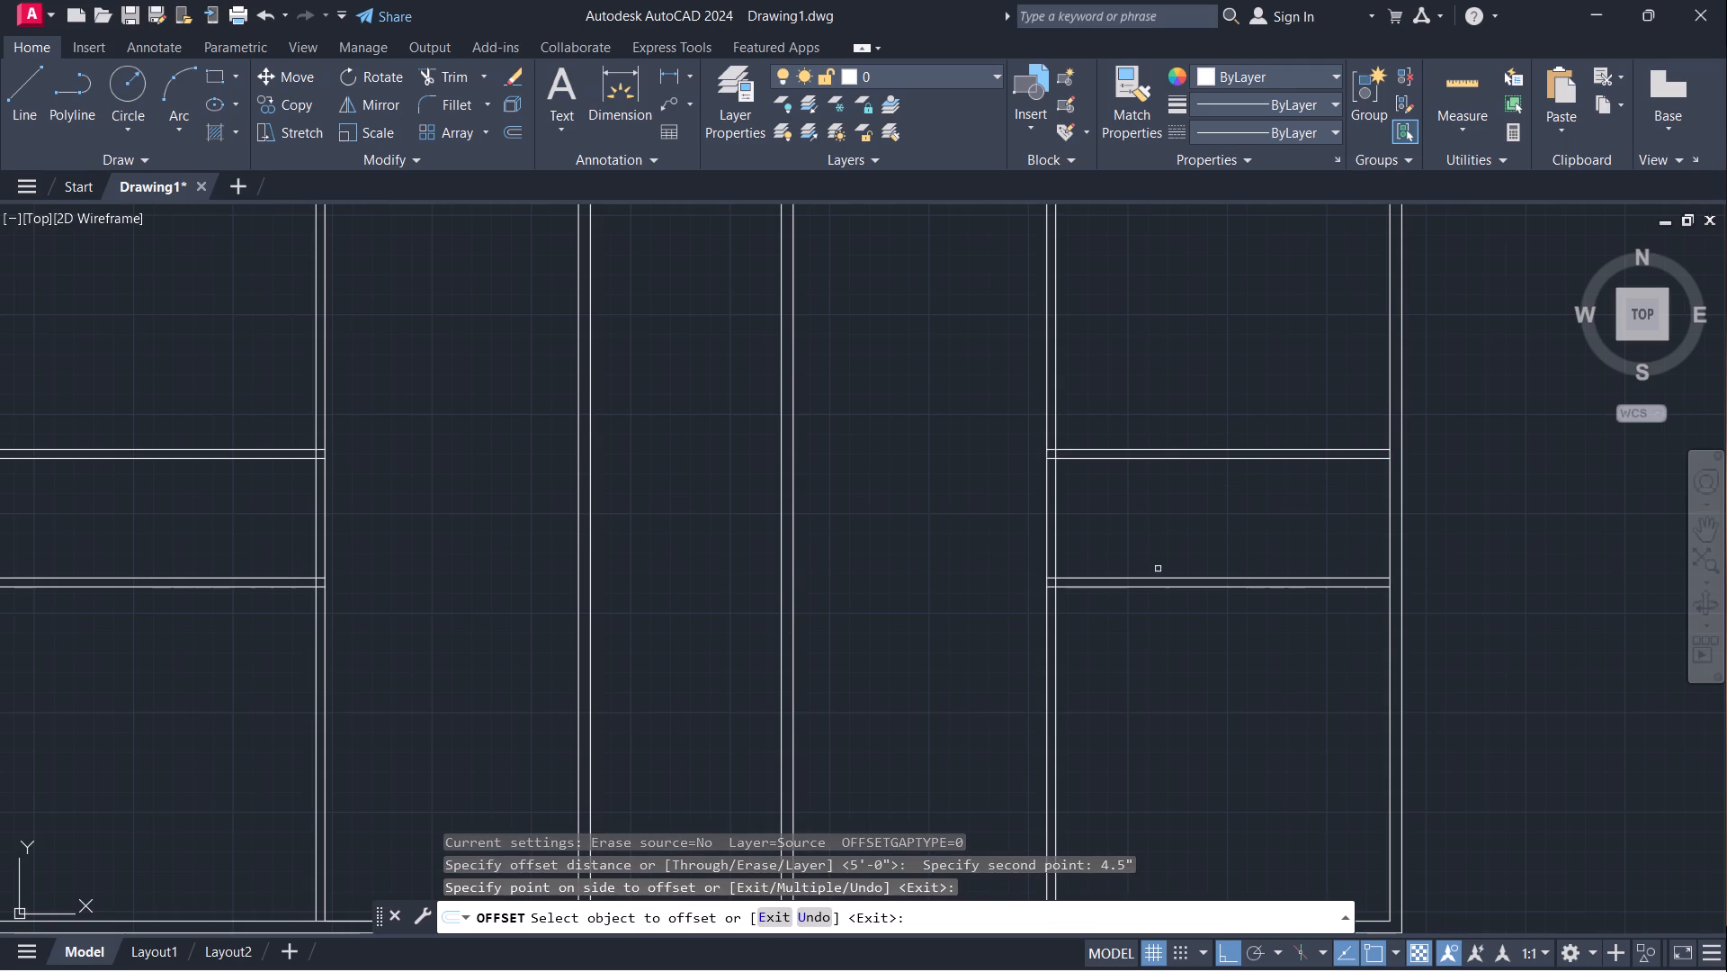
{"action": "scroll", "coordinate": [1206, 706], "scroll_direction": "down", "scroll_amount": 1}
{"action": "middle_click_drag", "start_coordinate": [1208, 715], "coordinate": [1063, 796]}
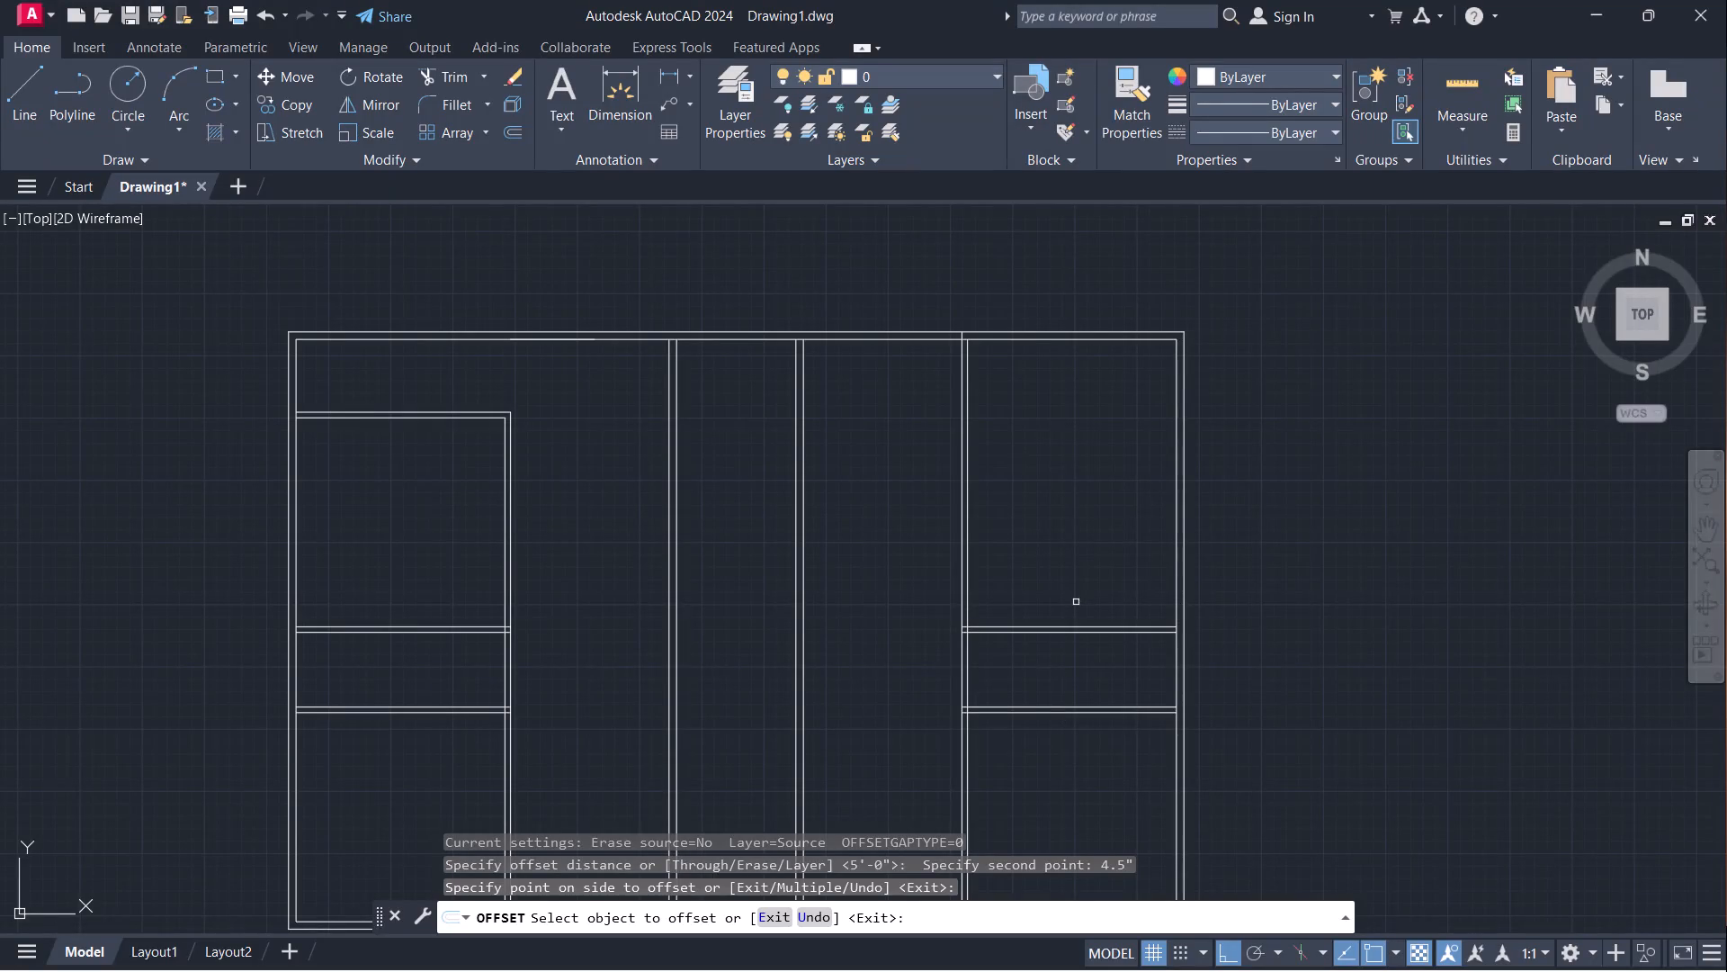
{"action": "key", "text": "space"}
Offset the top line of the second east-side horizontal partition 14' upward.
{"action": "key", "text": "space"}
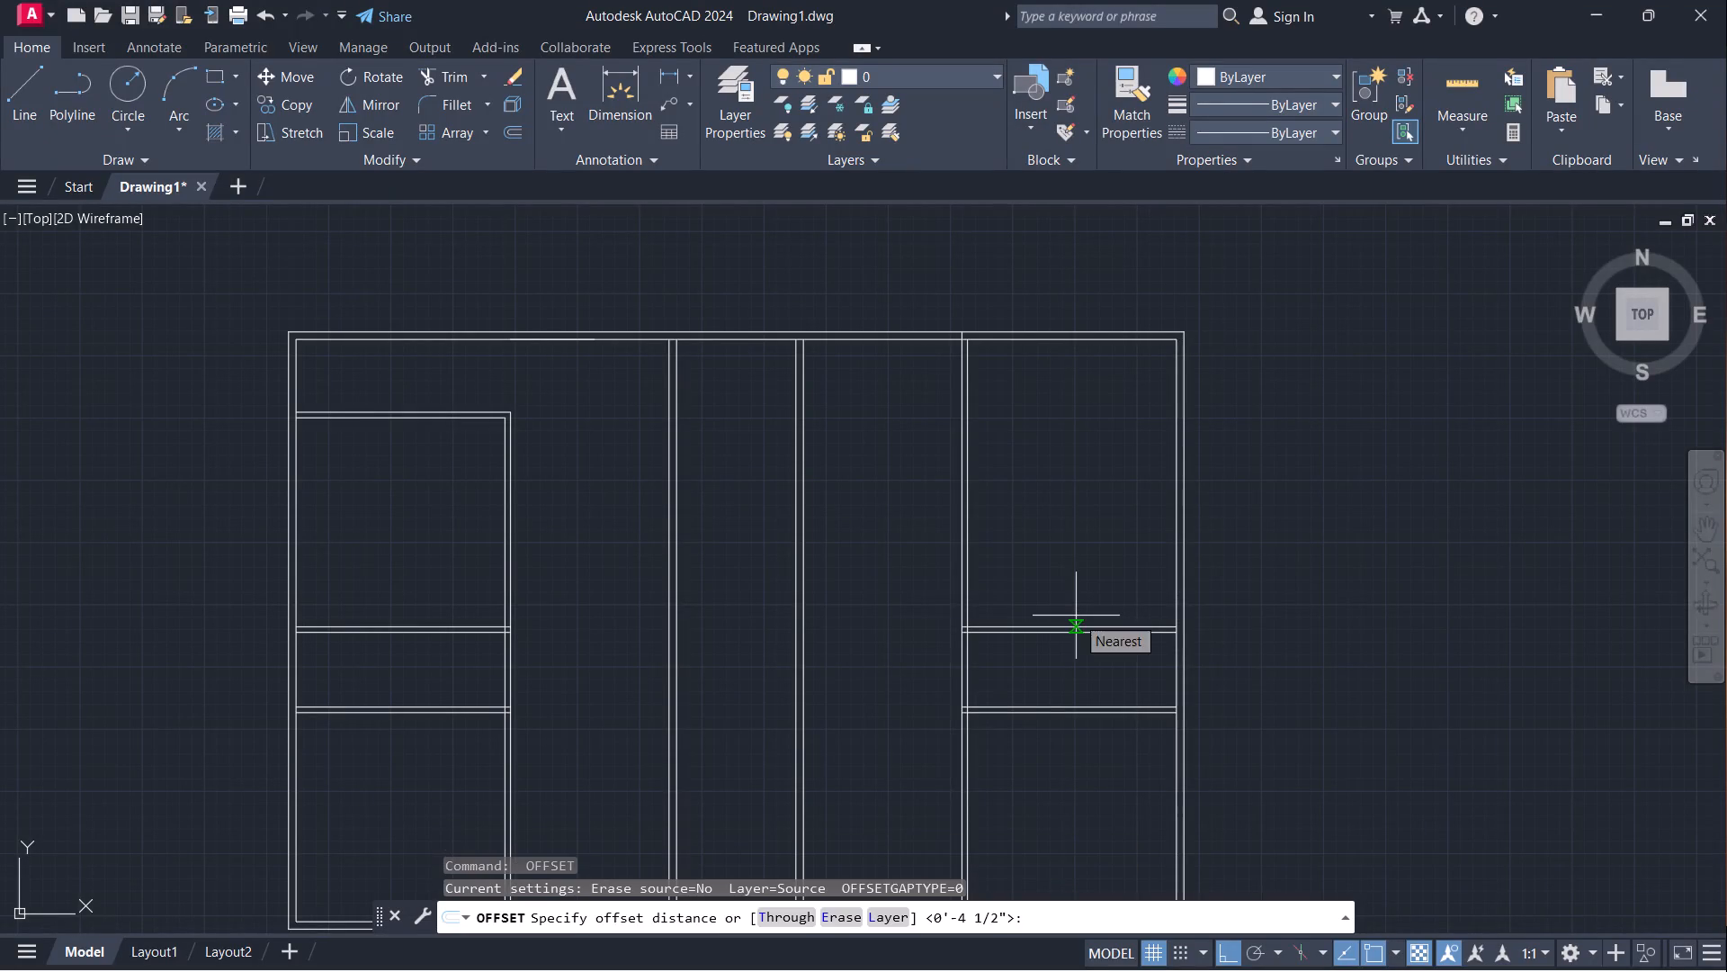
{"action": "left_click", "coordinate": [1060, 625]}
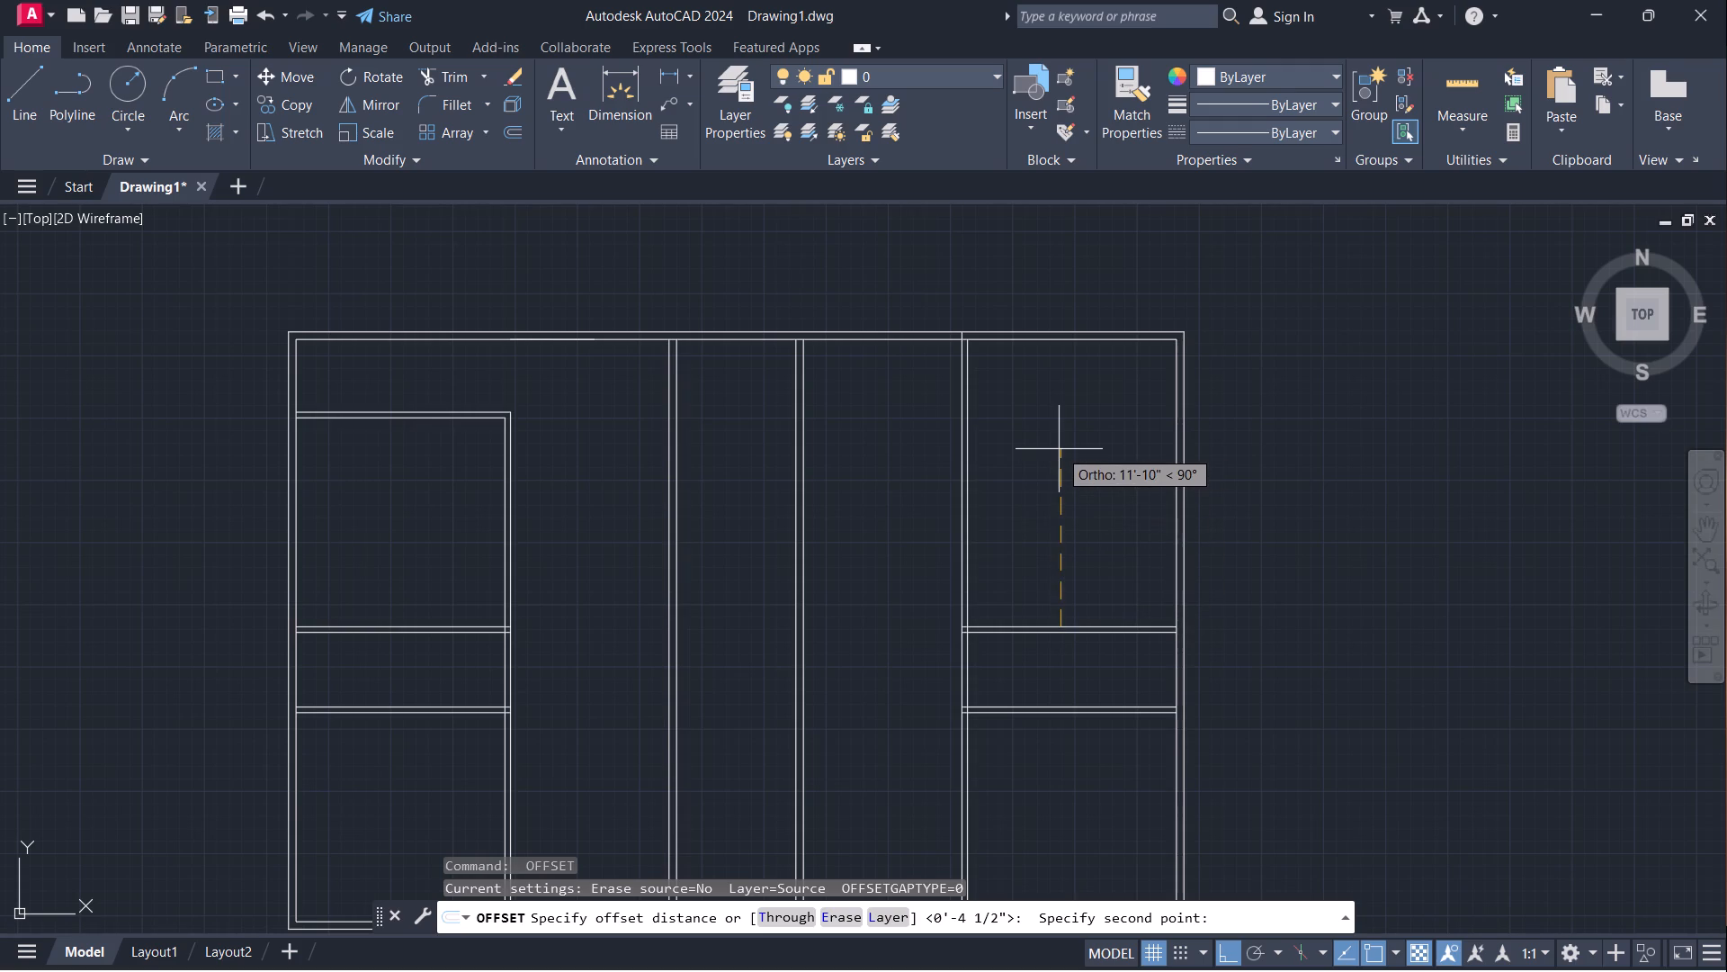
{"action": "type", "text": "14"}
{"action": "key", "text": "apostrophe"}
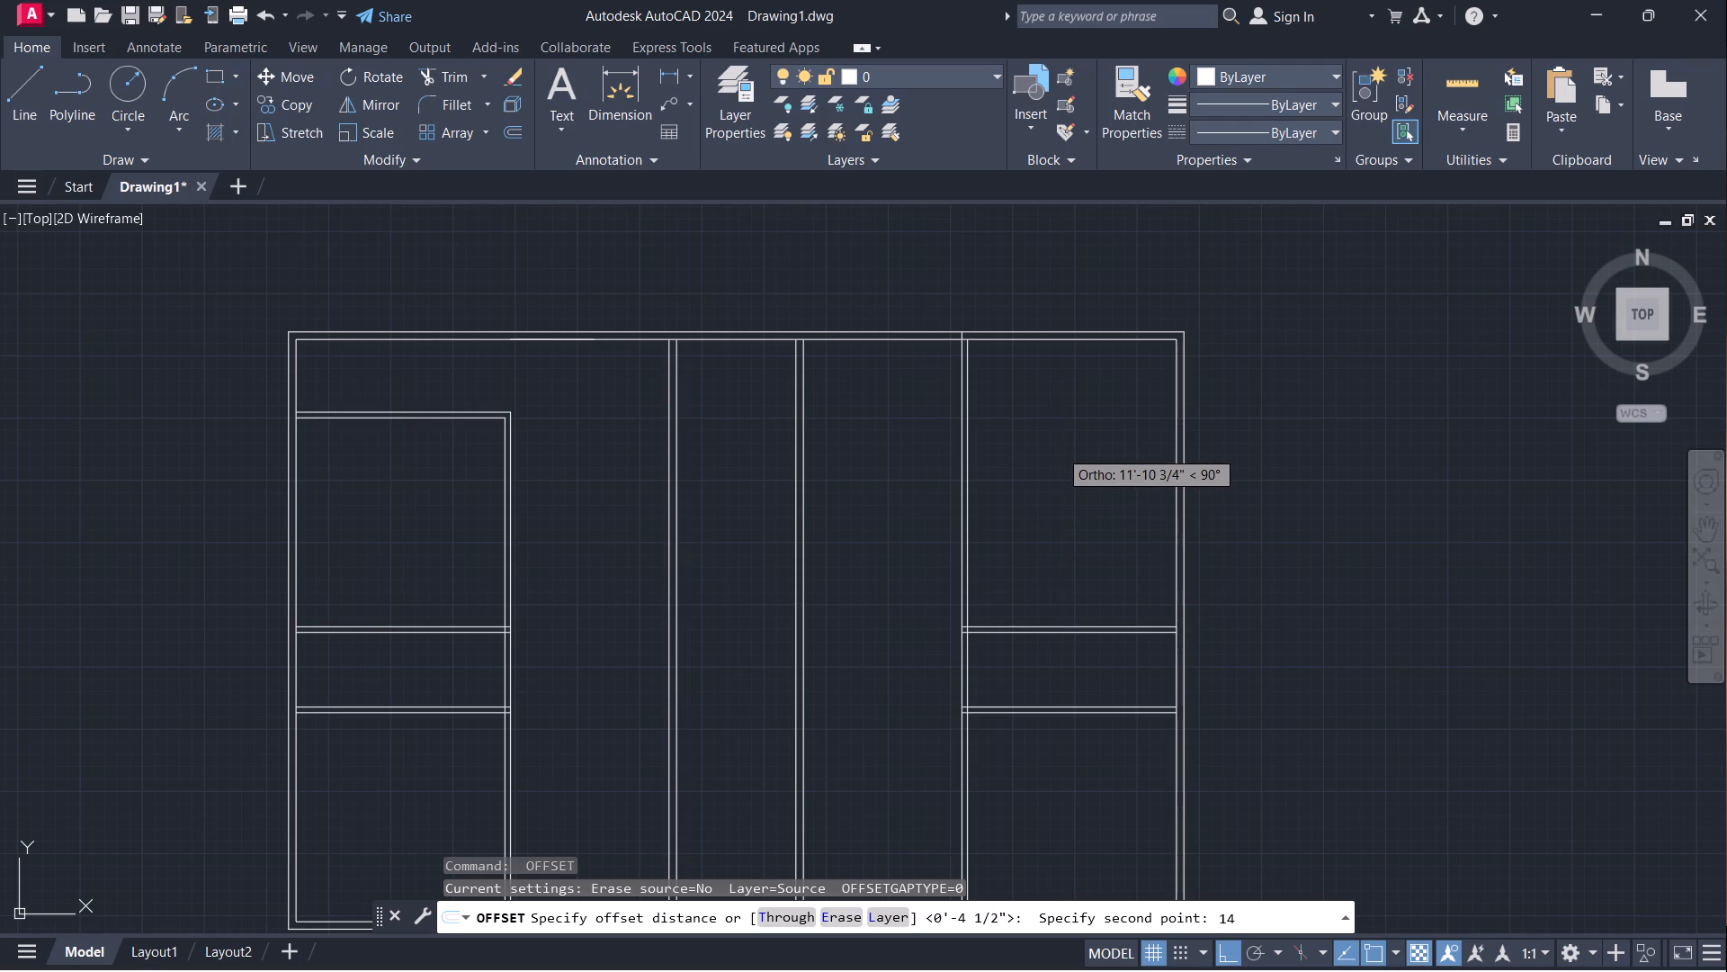
{"action": "key", "text": "Return"}
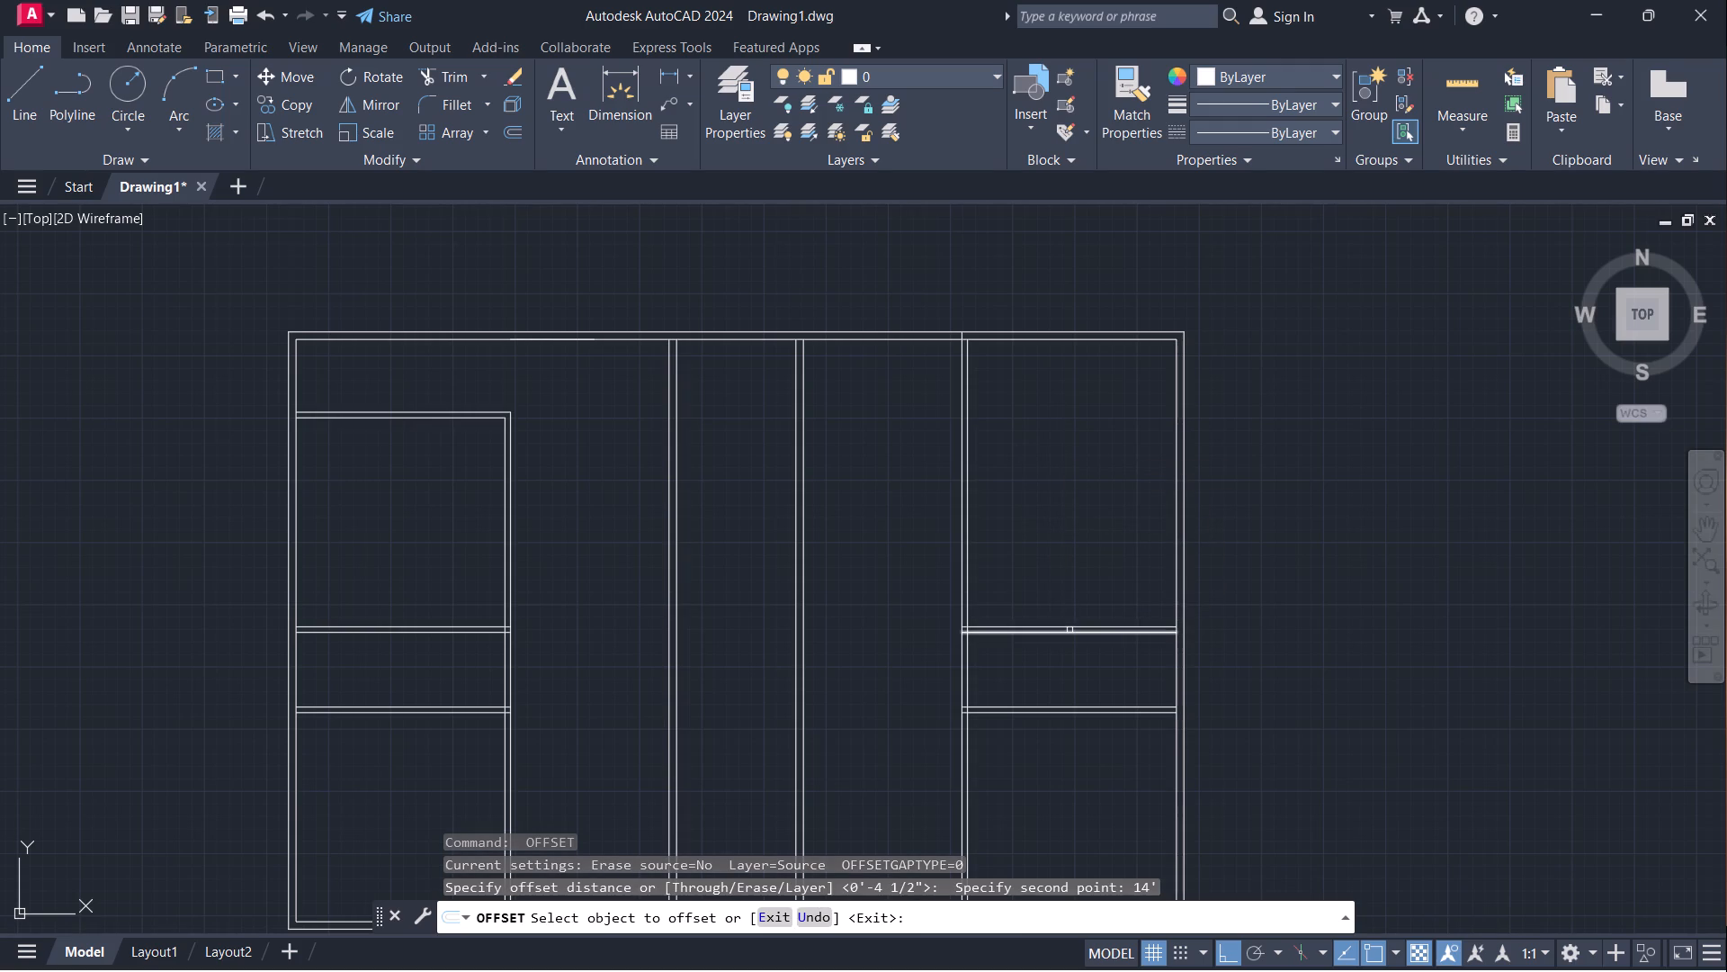
{"action": "left_click", "coordinate": [1069, 624]}
{"action": "left_click", "coordinate": [1040, 458]}
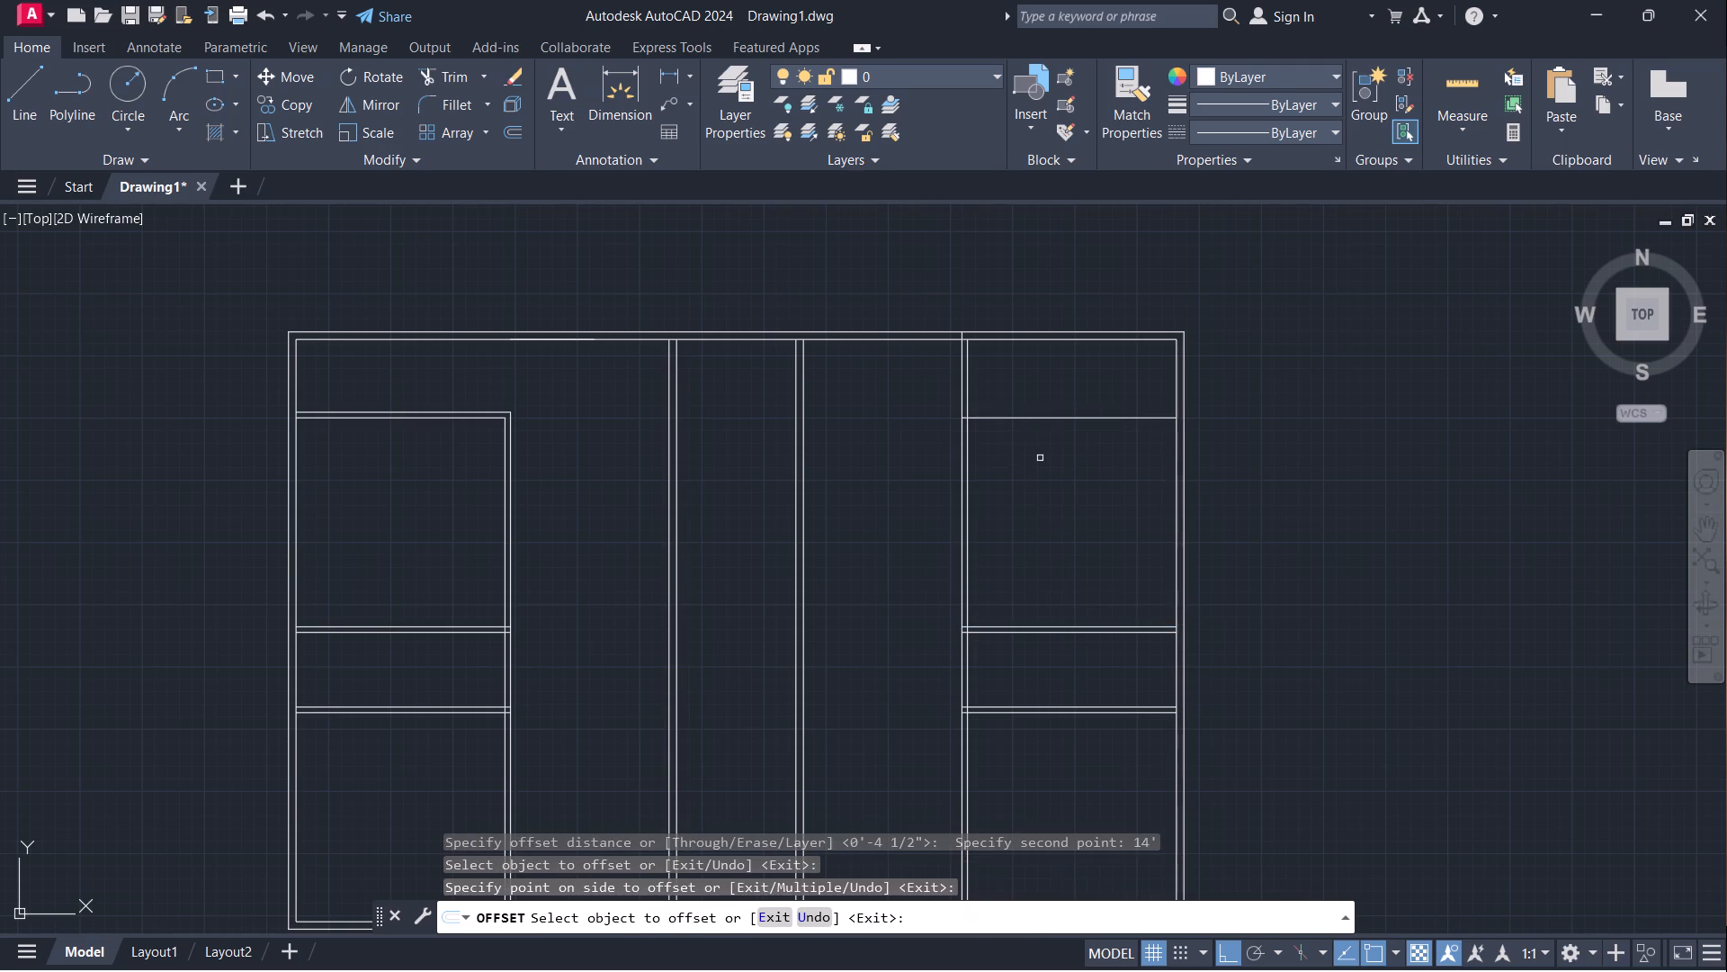
{"action": "scroll", "coordinate": [1055, 389], "scroll_direction": "up", "scroll_amount": 1}
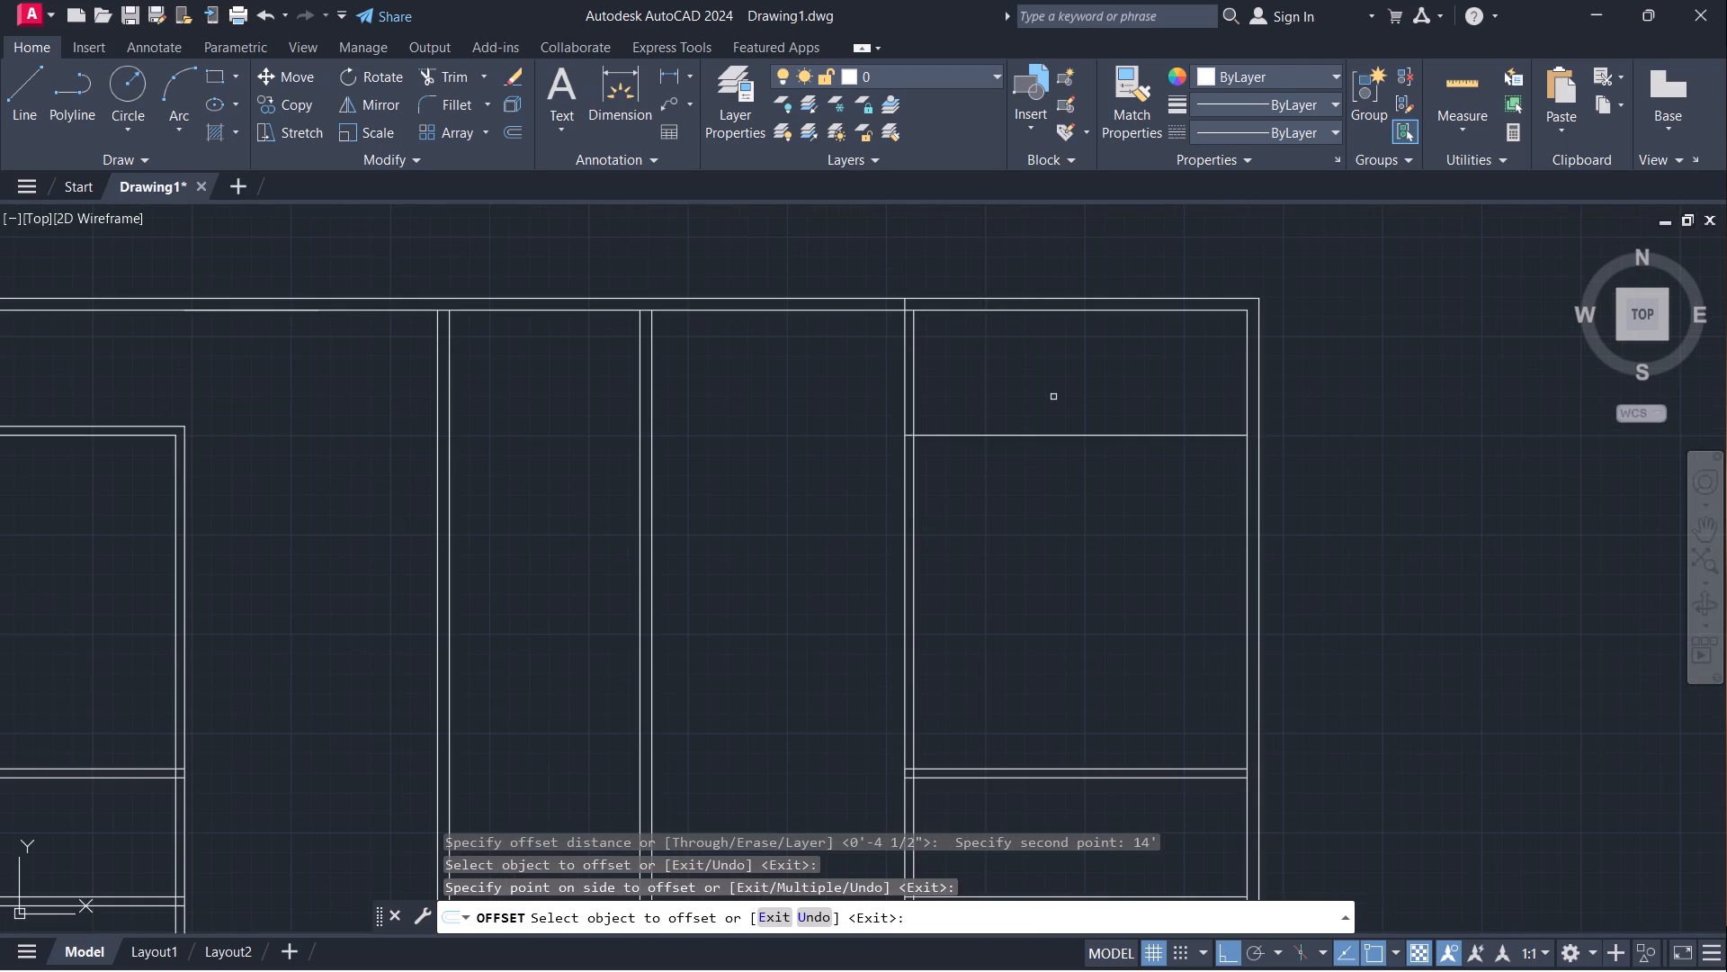
{"action": "key", "text": "Escape"}
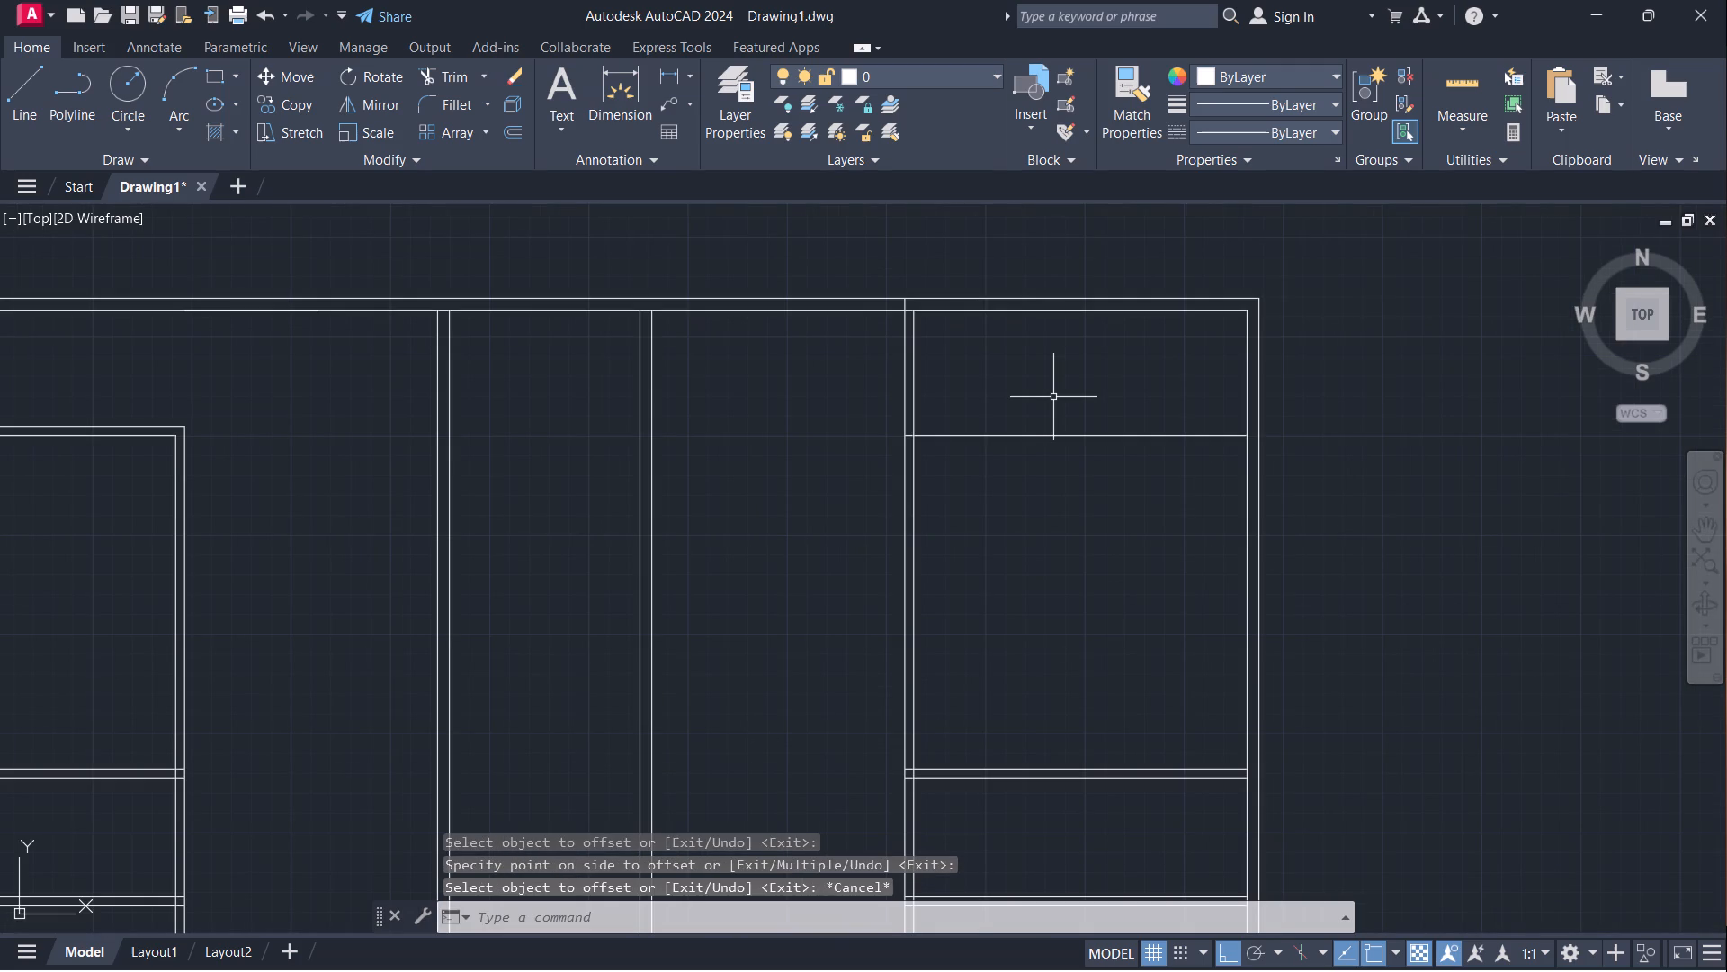
Offset the uppermost east-side horizontal line 4.5" upward to form the third horizontal partition.
{"action": "left_click", "coordinate": [1037, 437]}
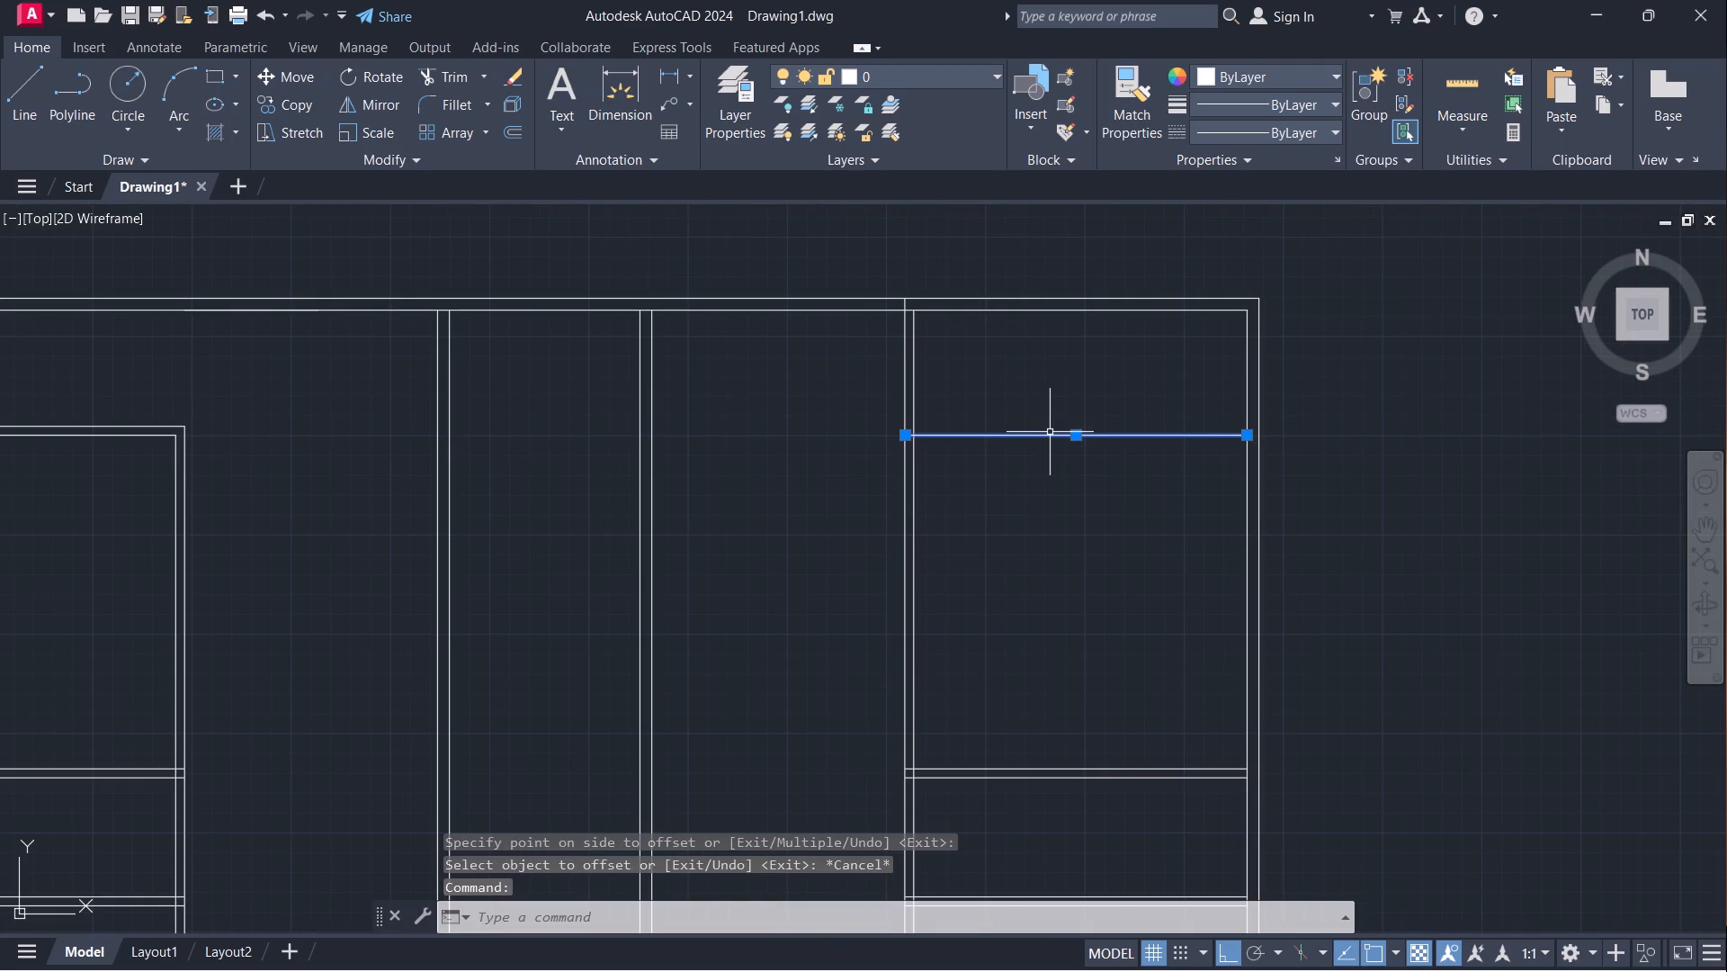
{"action": "key", "text": "o"}
{"action": "key", "text": "Return"}
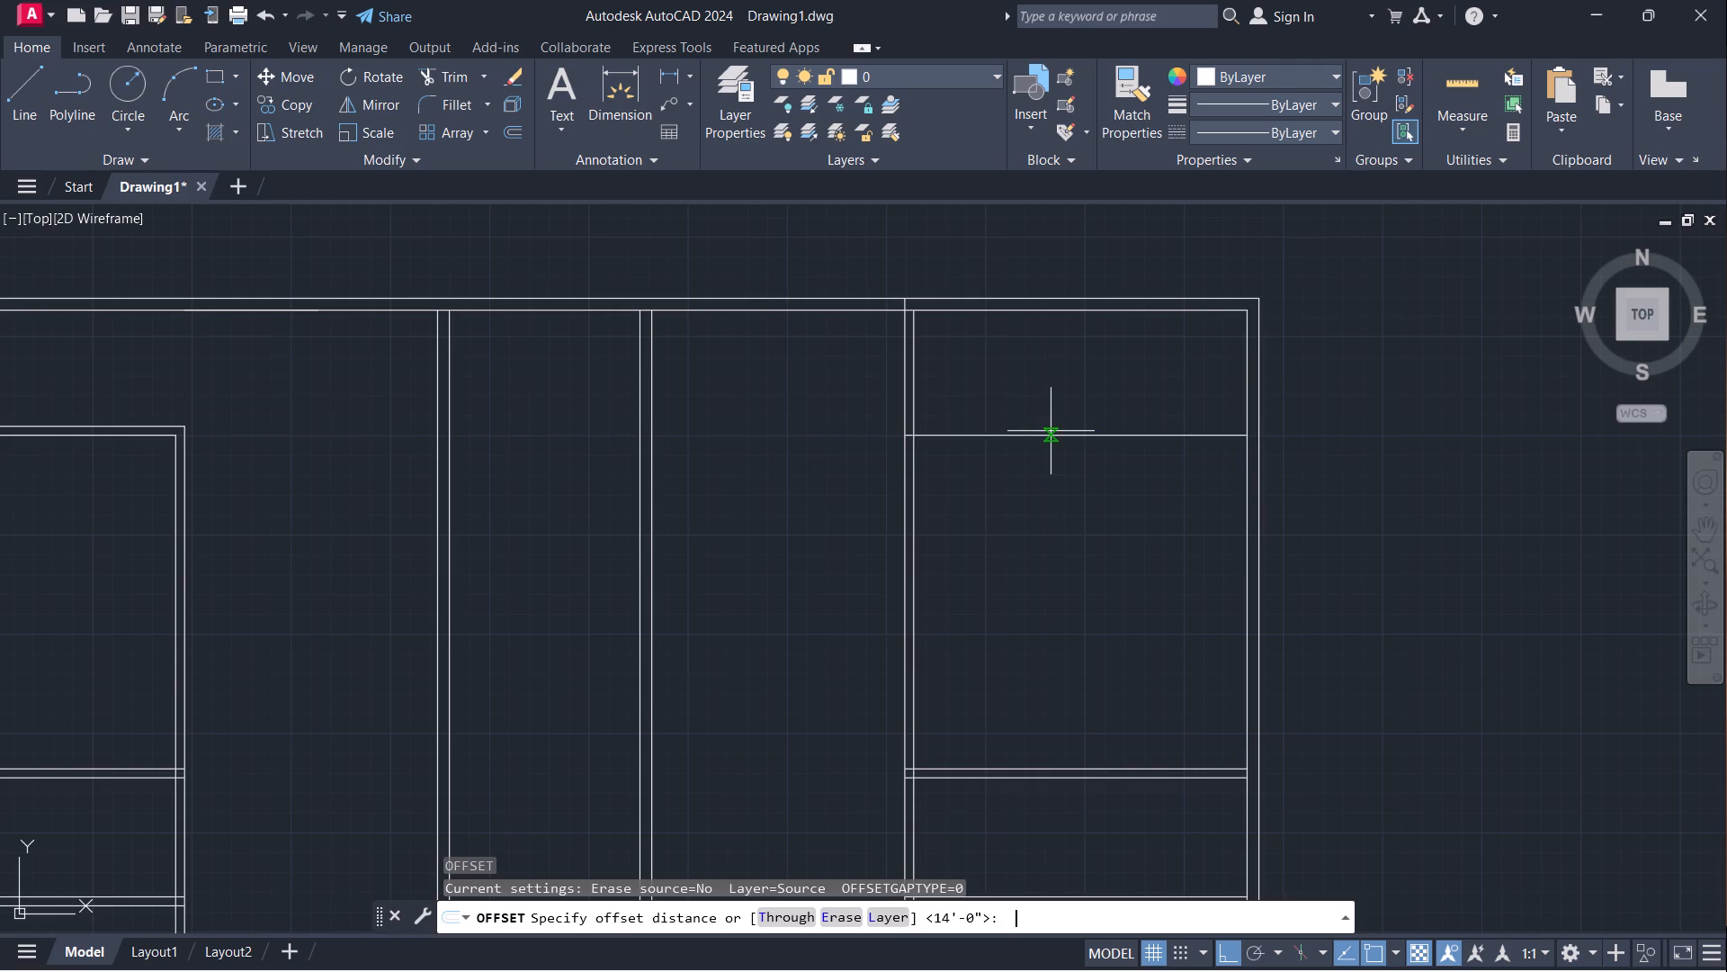
{"action": "left_click", "coordinate": [1077, 438]}
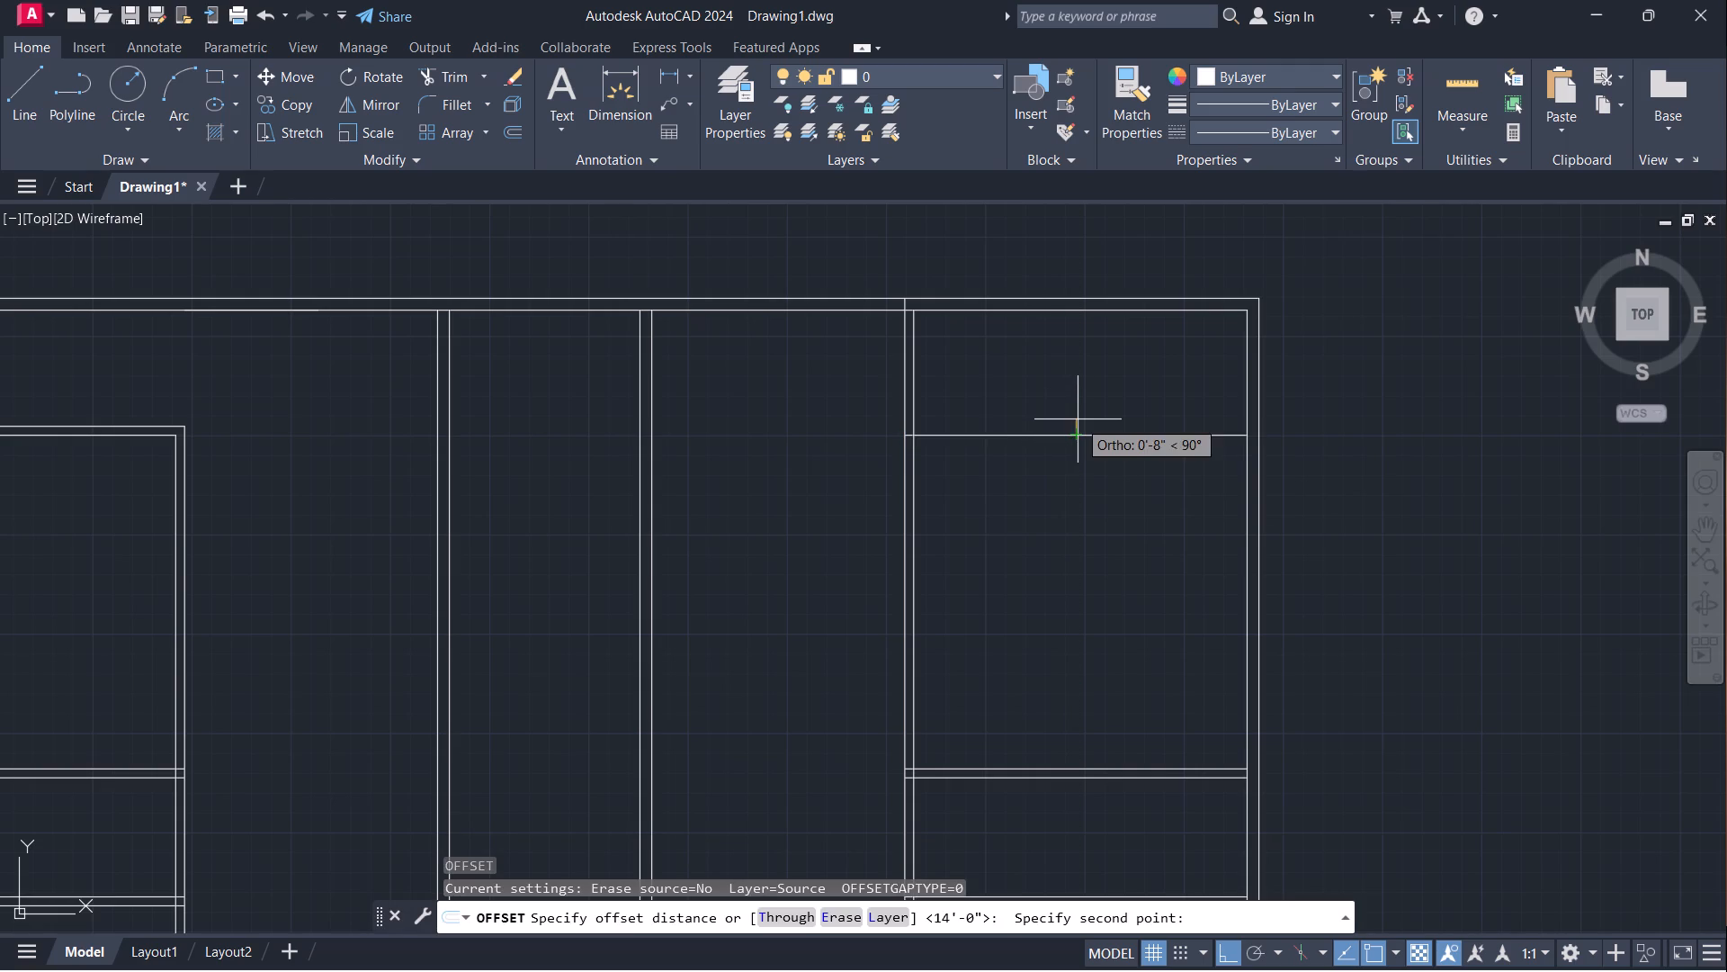
{"action": "type", "text": "4.5\""}
{"action": "key", "text": "Return"}
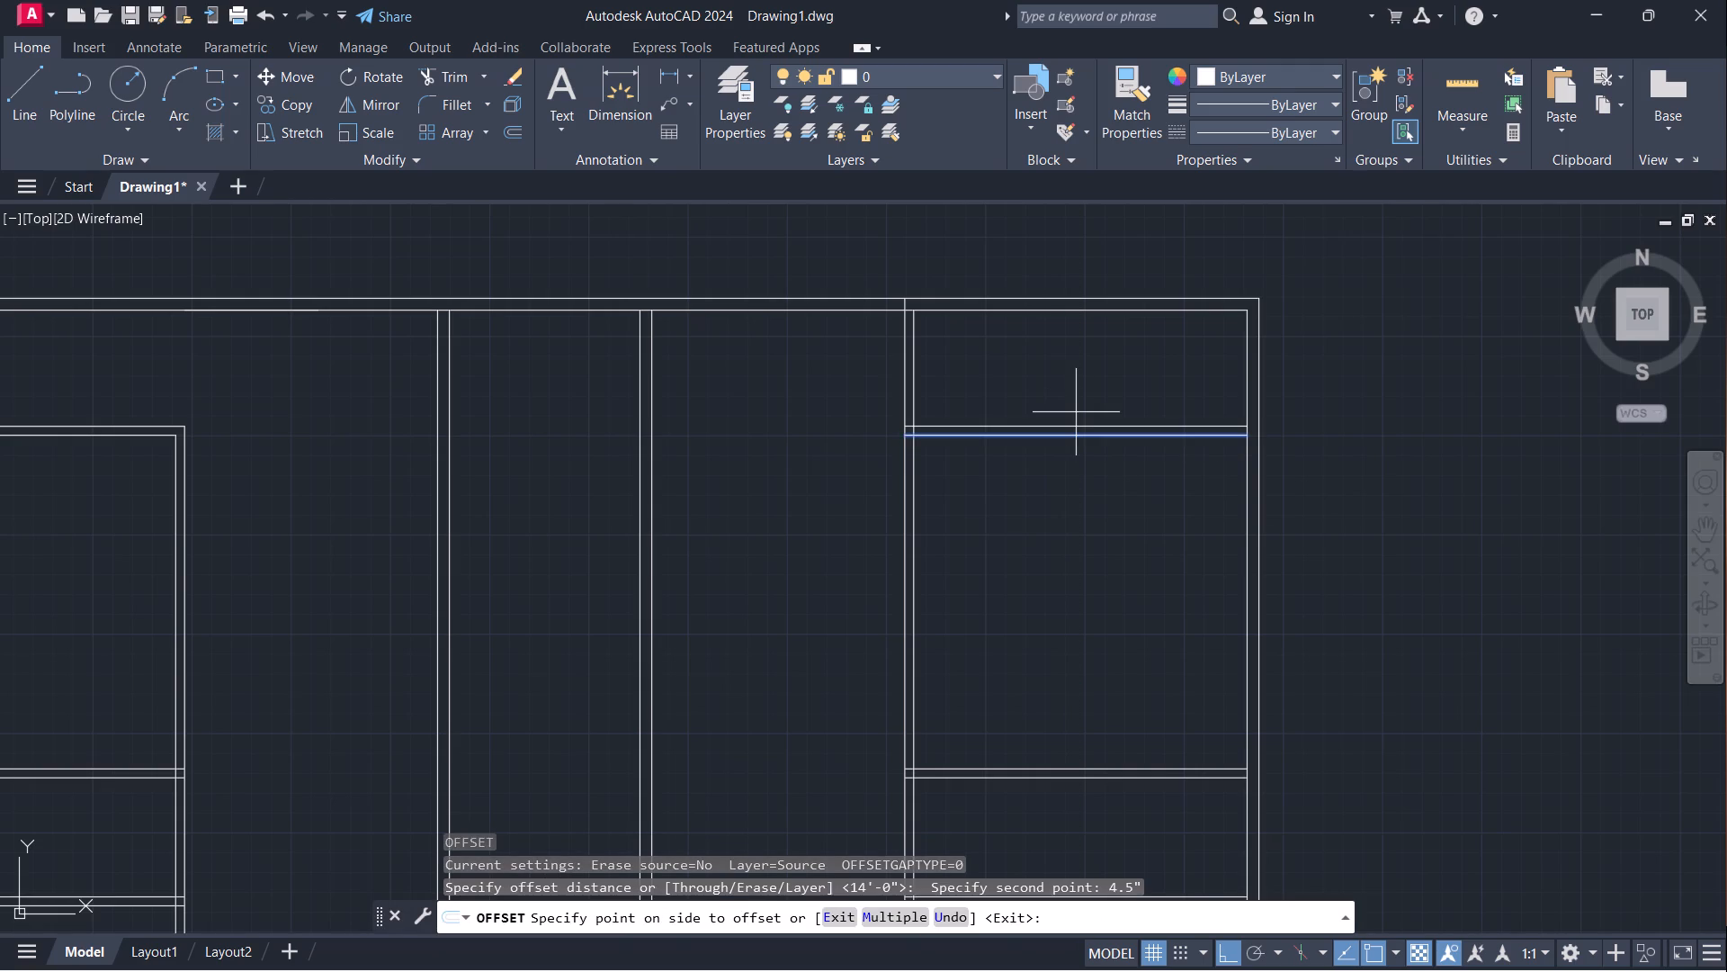
{"action": "left_click", "coordinate": [1076, 412]}
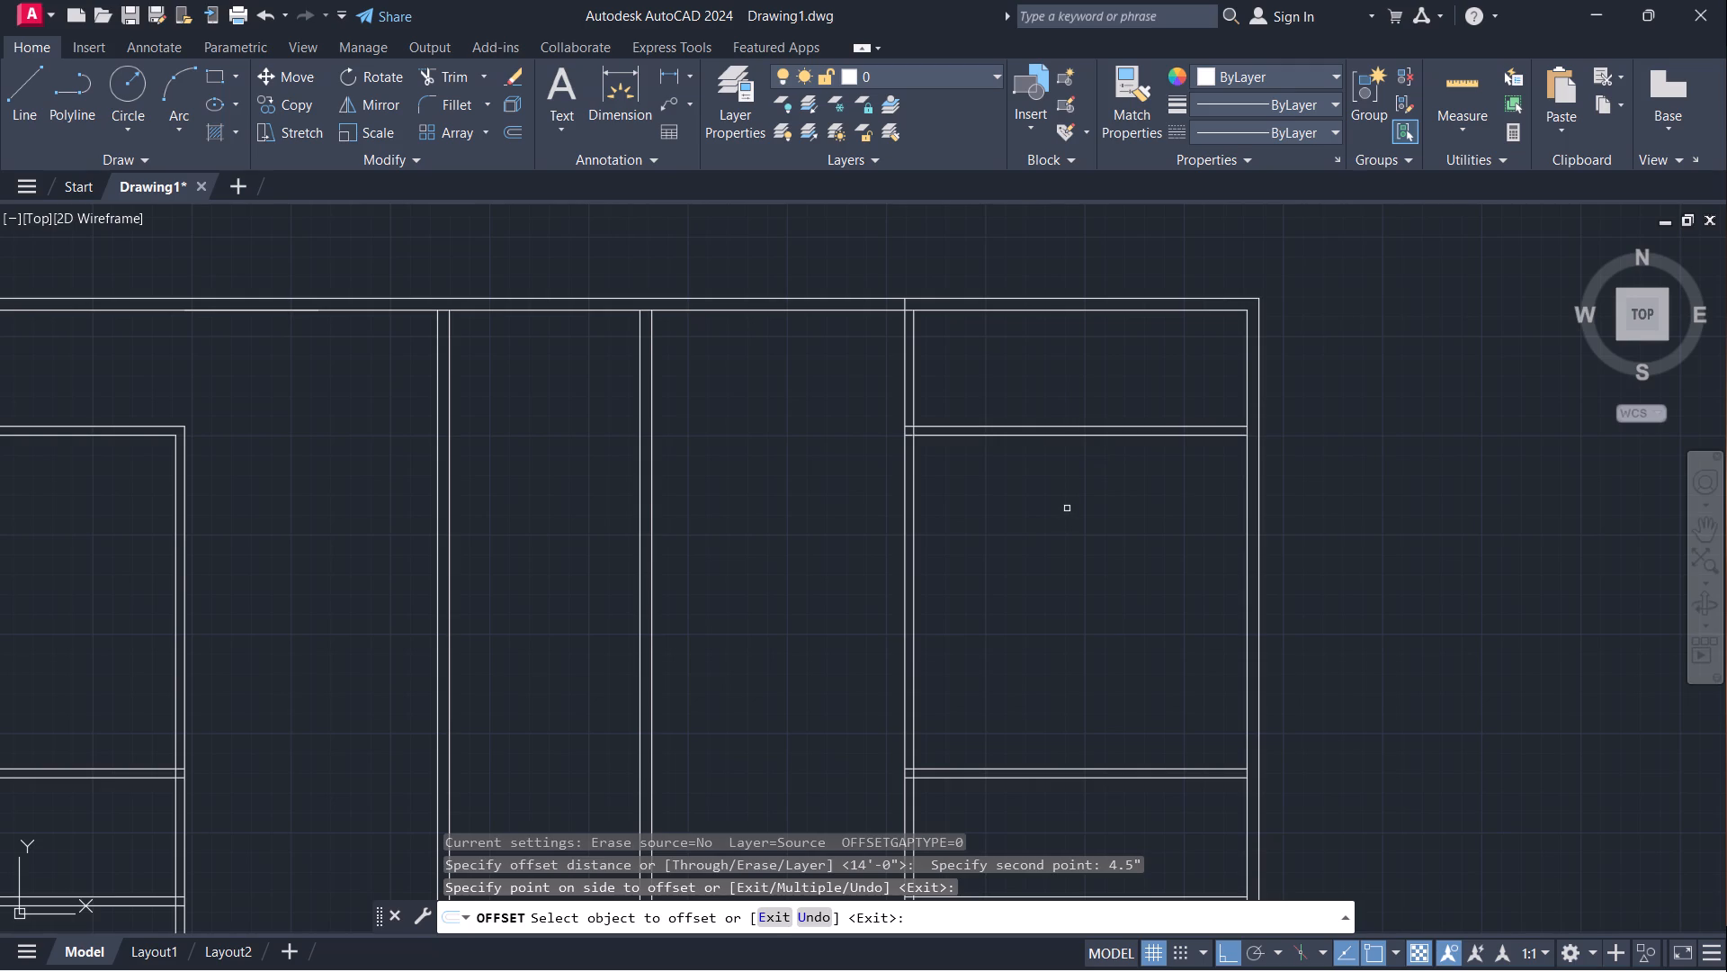
{"action": "key", "text": "Escape"}
Trim both lines of the rightmost vertical partition above the third horizontal partition, including the stub inside the top main wall.
{"action": "type", "text": "tr"}
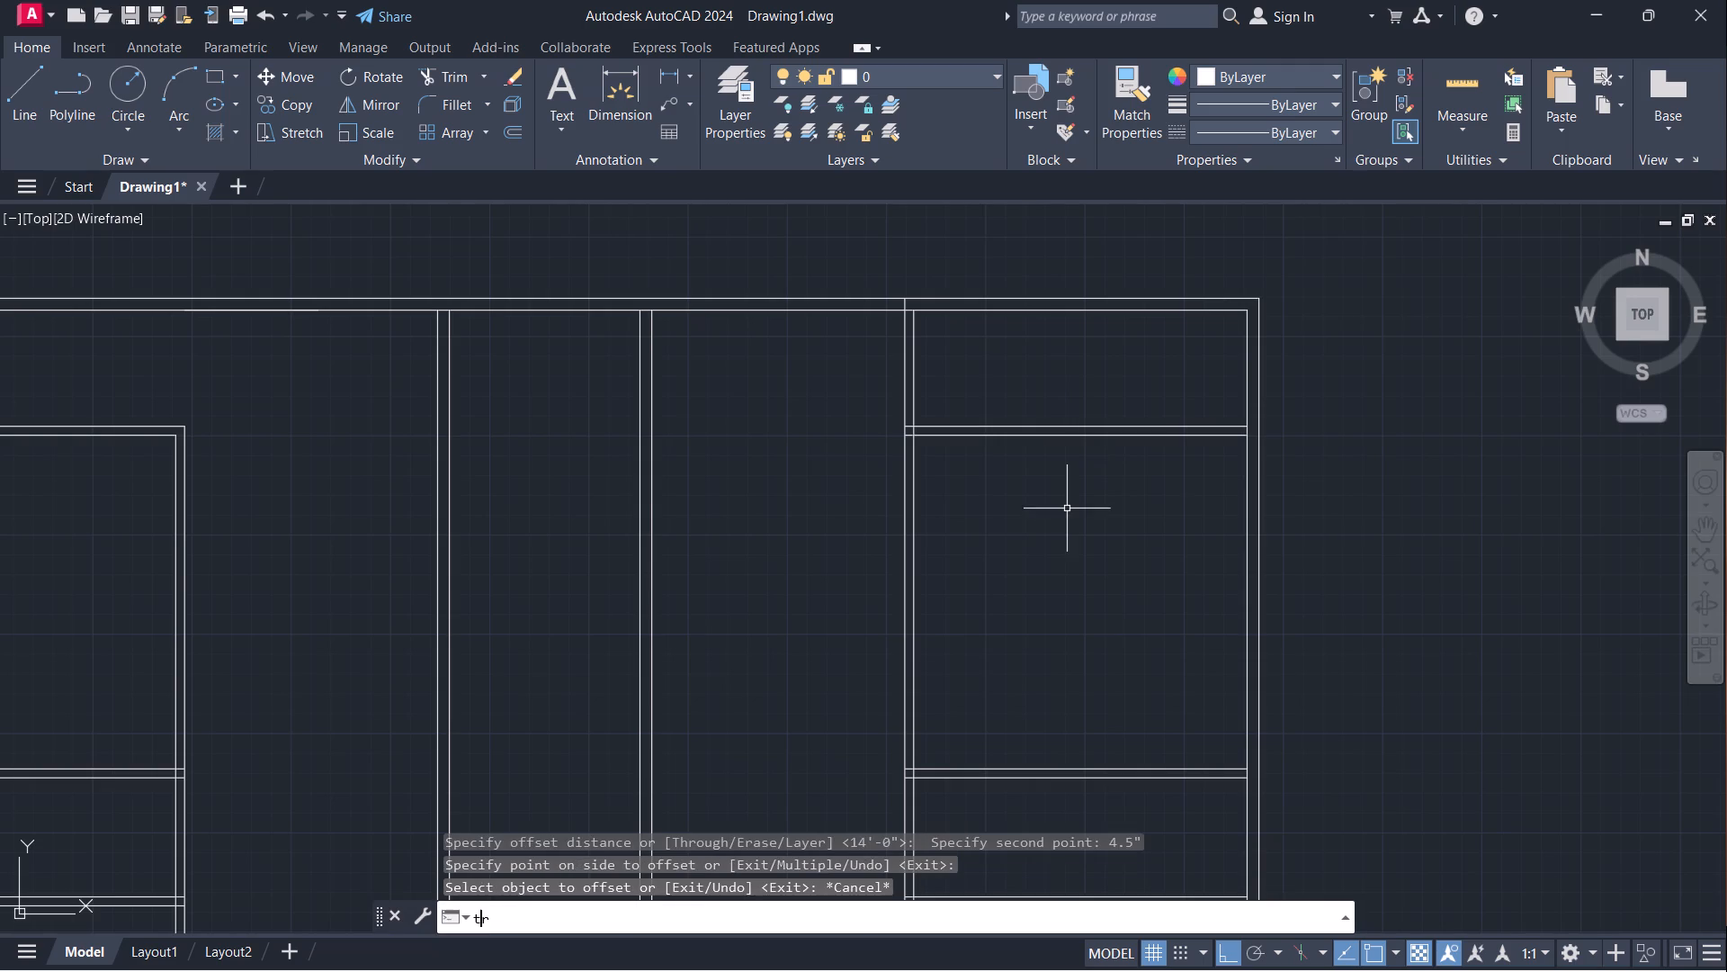
{"action": "key", "text": "Return"}
{"action": "left_click_drag", "start_coordinate": [958, 358], "coordinate": [863, 382]}
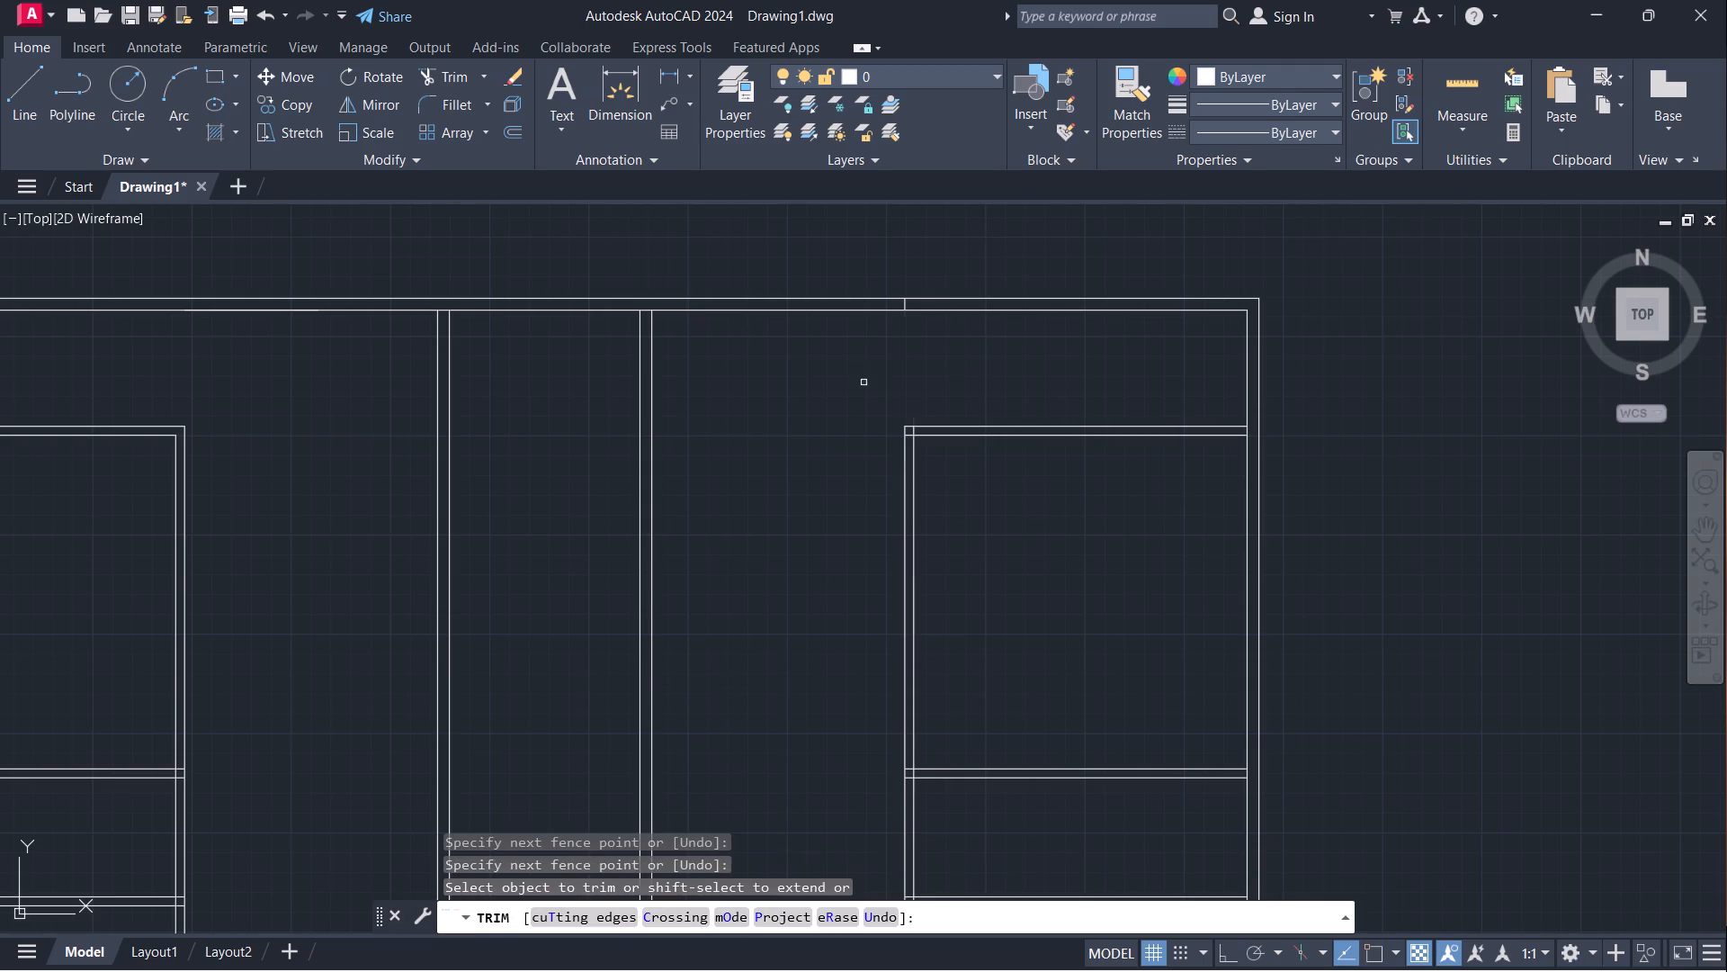
{"action": "left_click", "coordinate": [903, 303]}
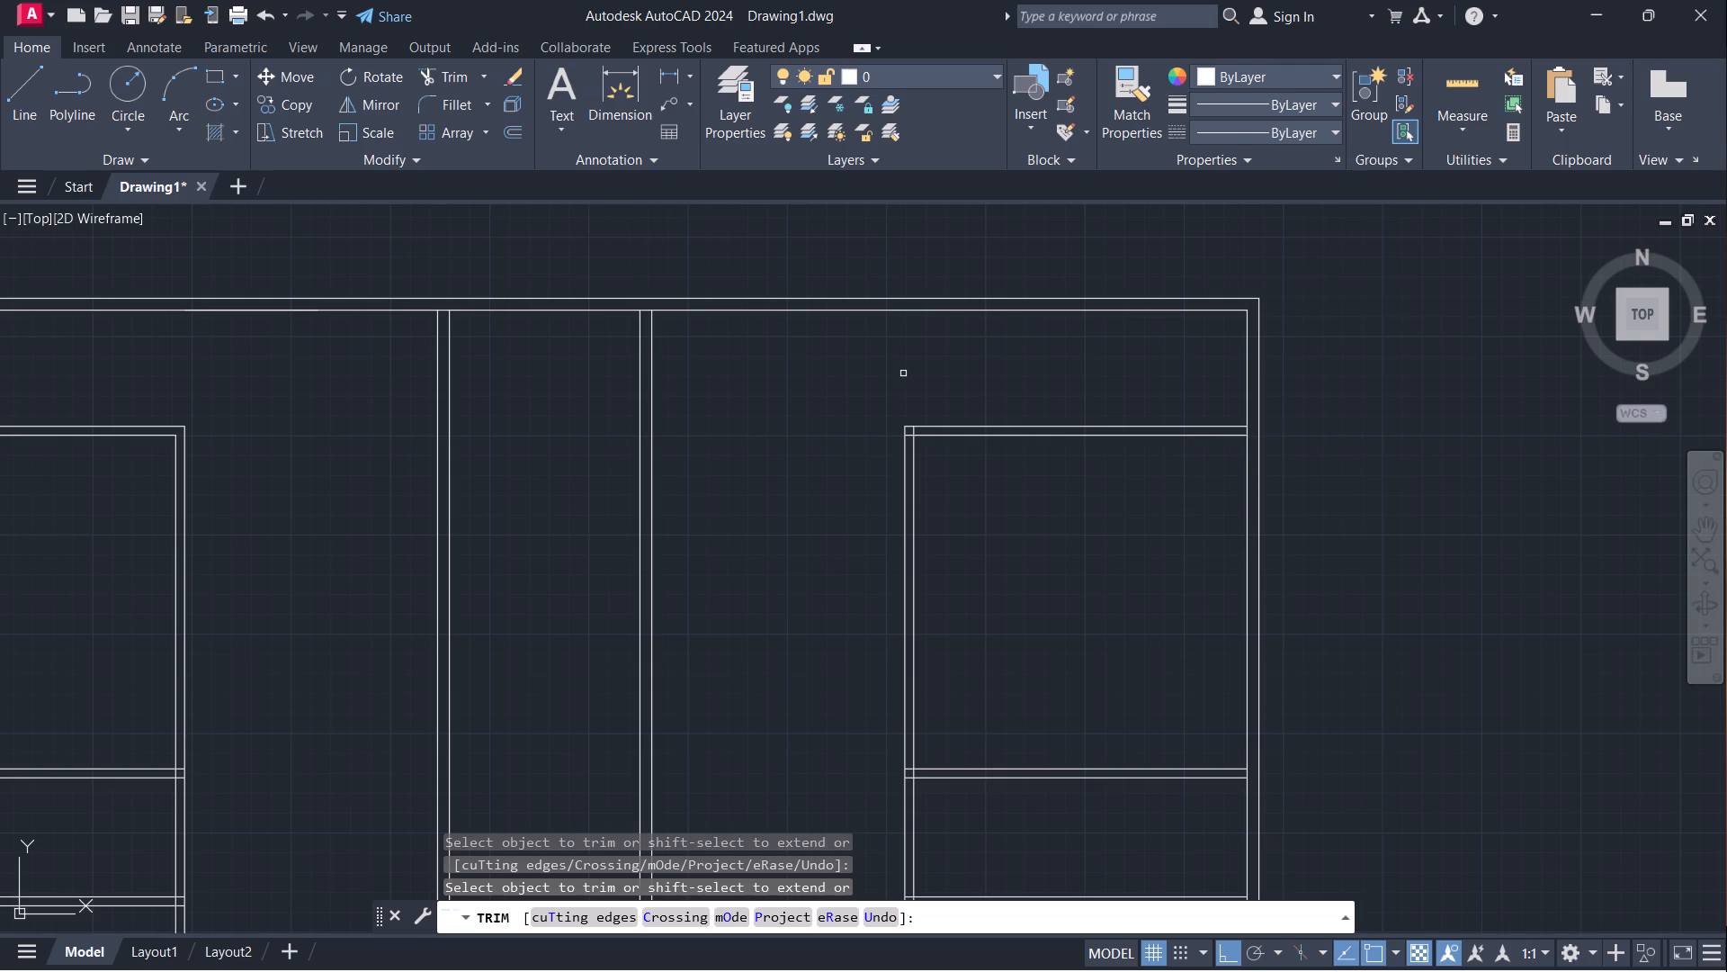
{"action": "scroll", "coordinate": [1073, 536], "scroll_direction": "down", "scroll_amount": 2}
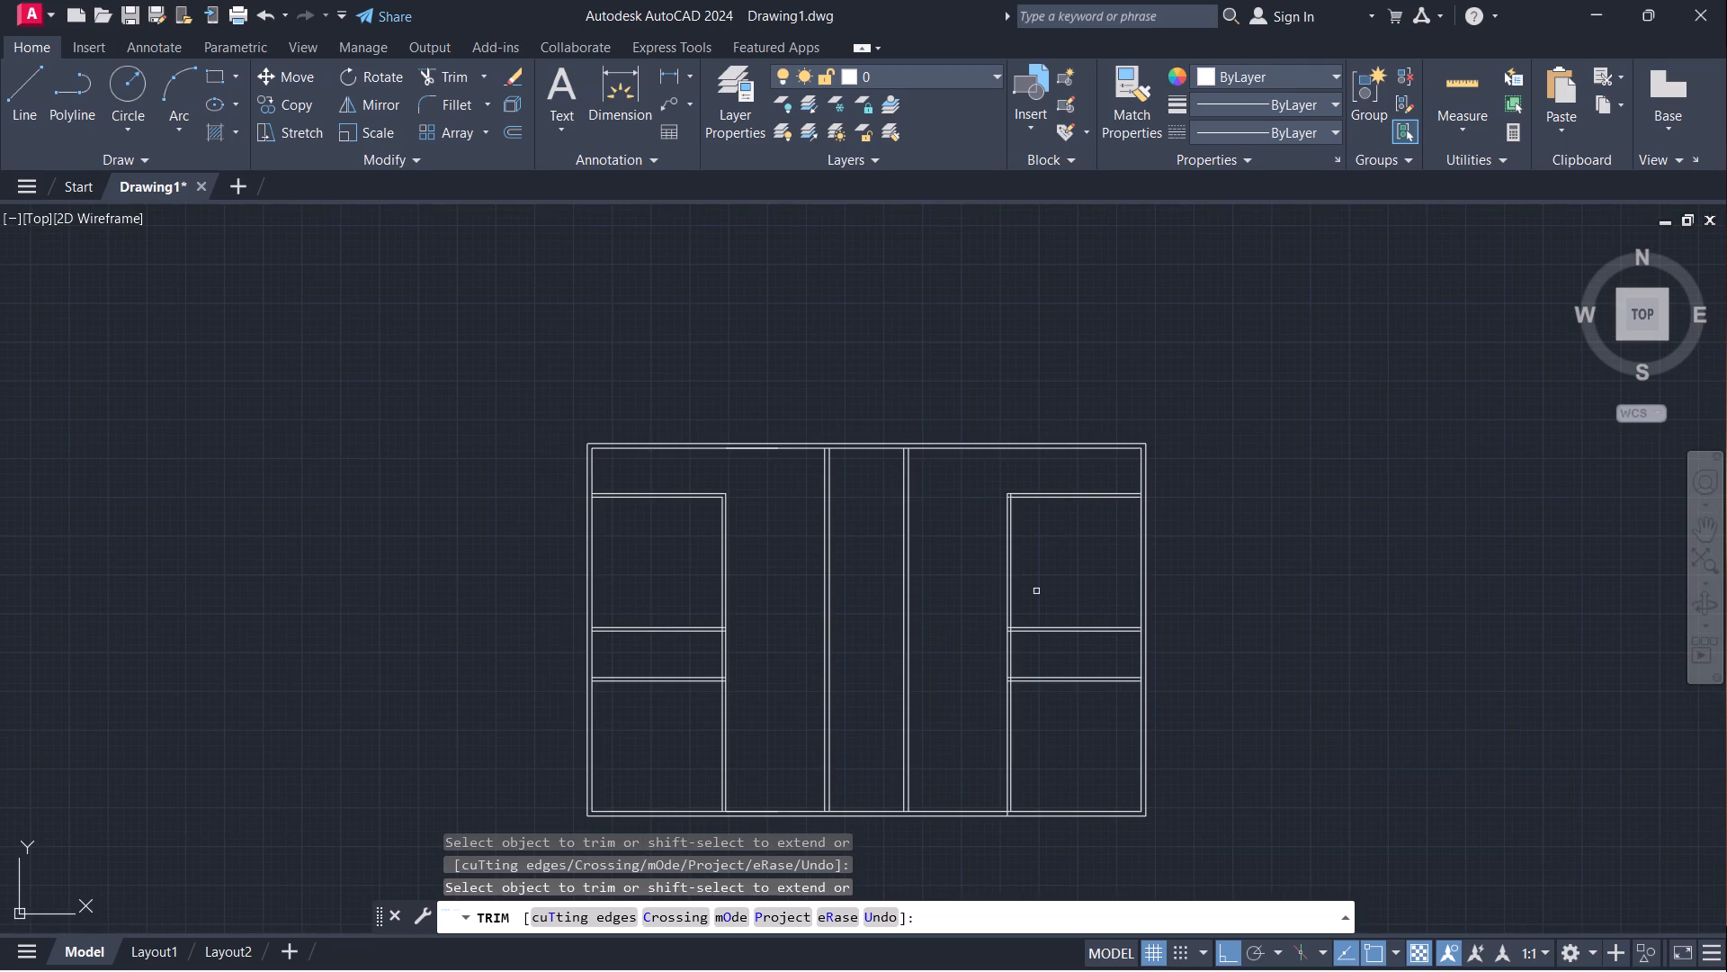
{"action": "middle_click_drag", "start_coordinate": [936, 645], "coordinate": [960, 562]}
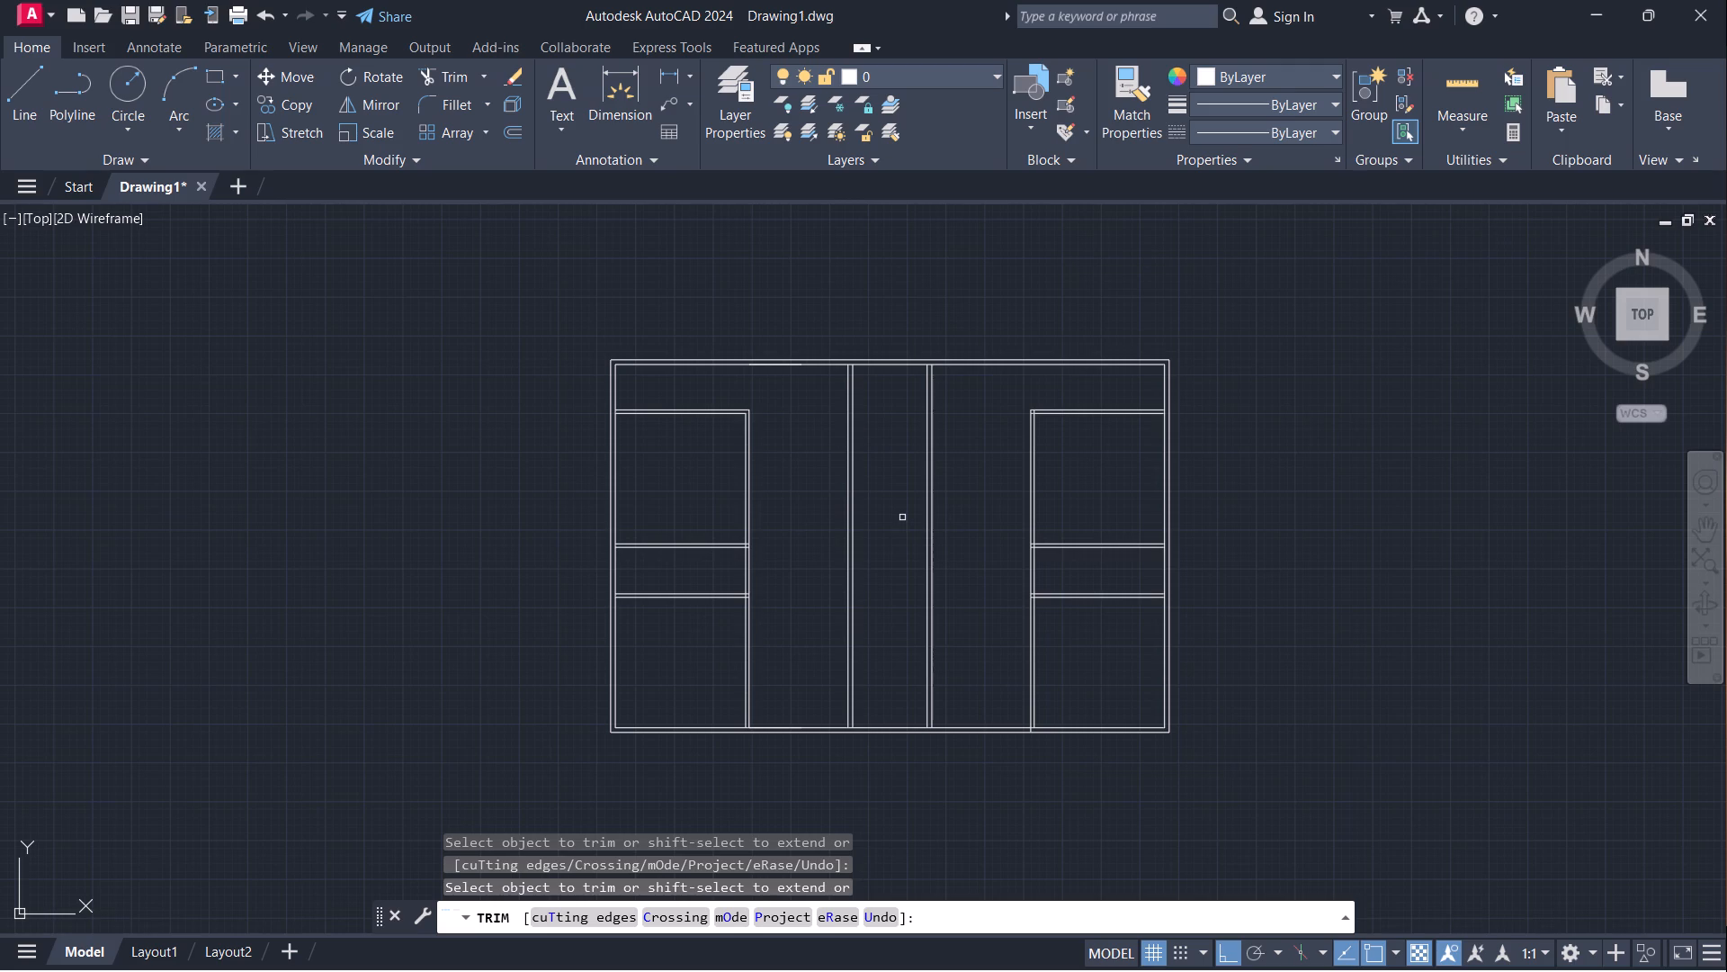
{"action": "key", "text": "Escape"}
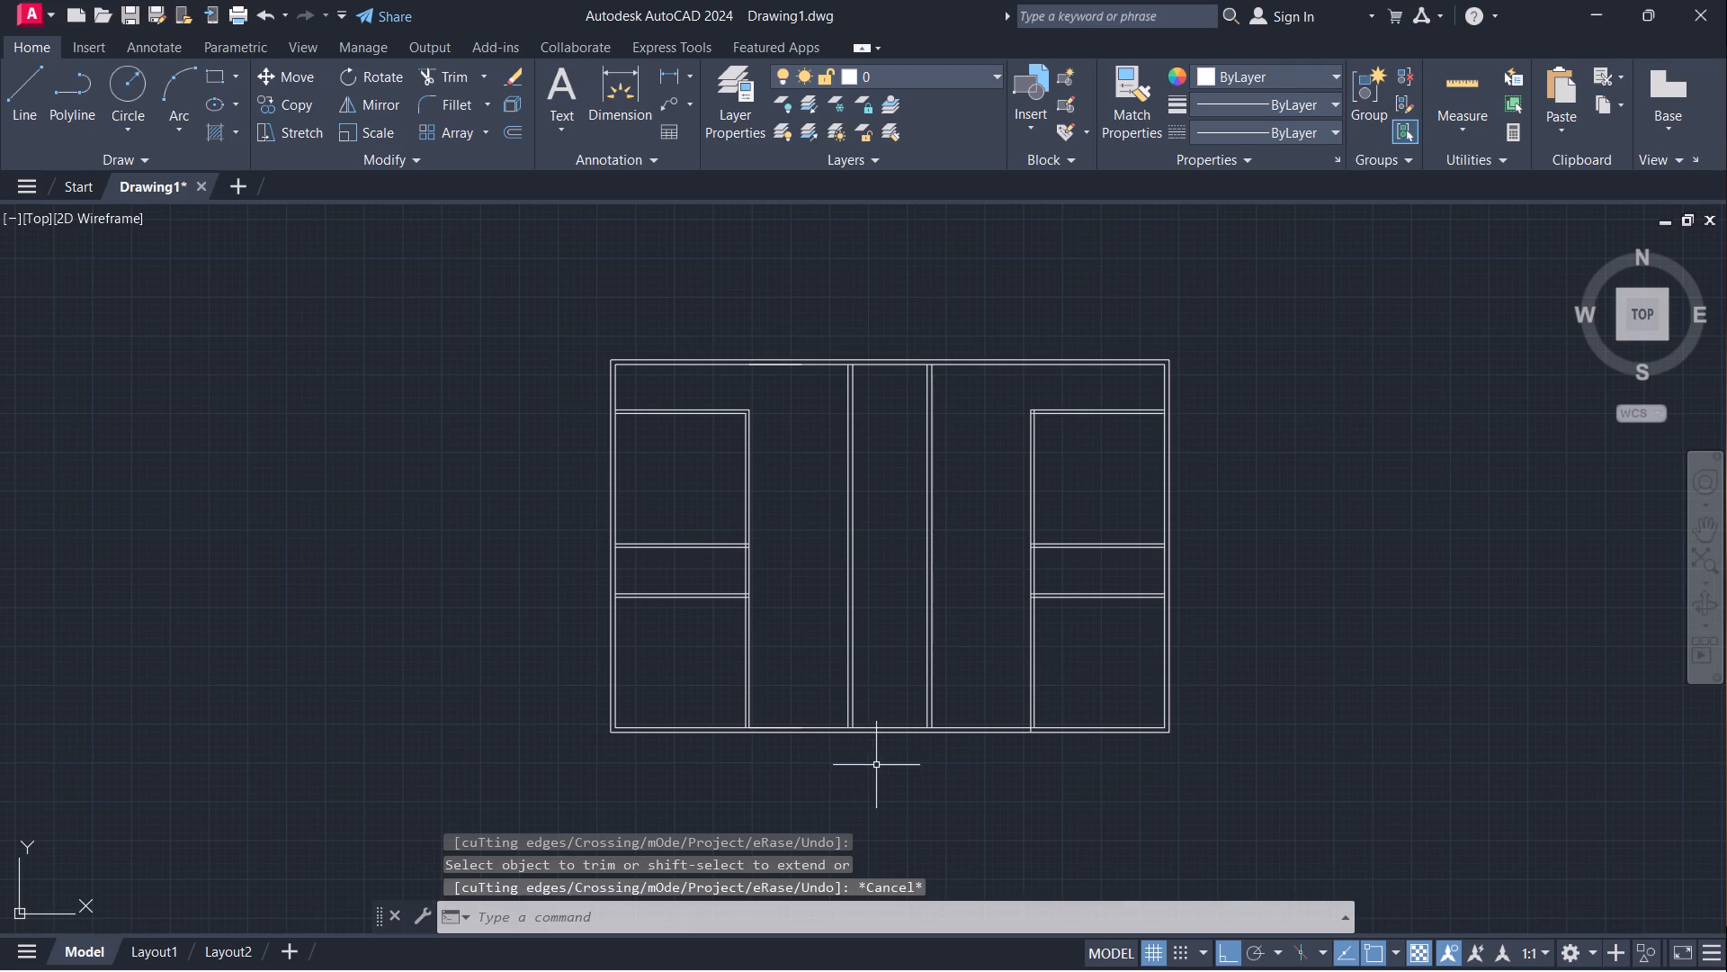
Measure the gap between the west vertical partition and the first central wall along the bottom main wall with a linear dimension.
{"action": "scroll", "coordinate": [858, 767], "scroll_direction": "up", "scroll_amount": 2}
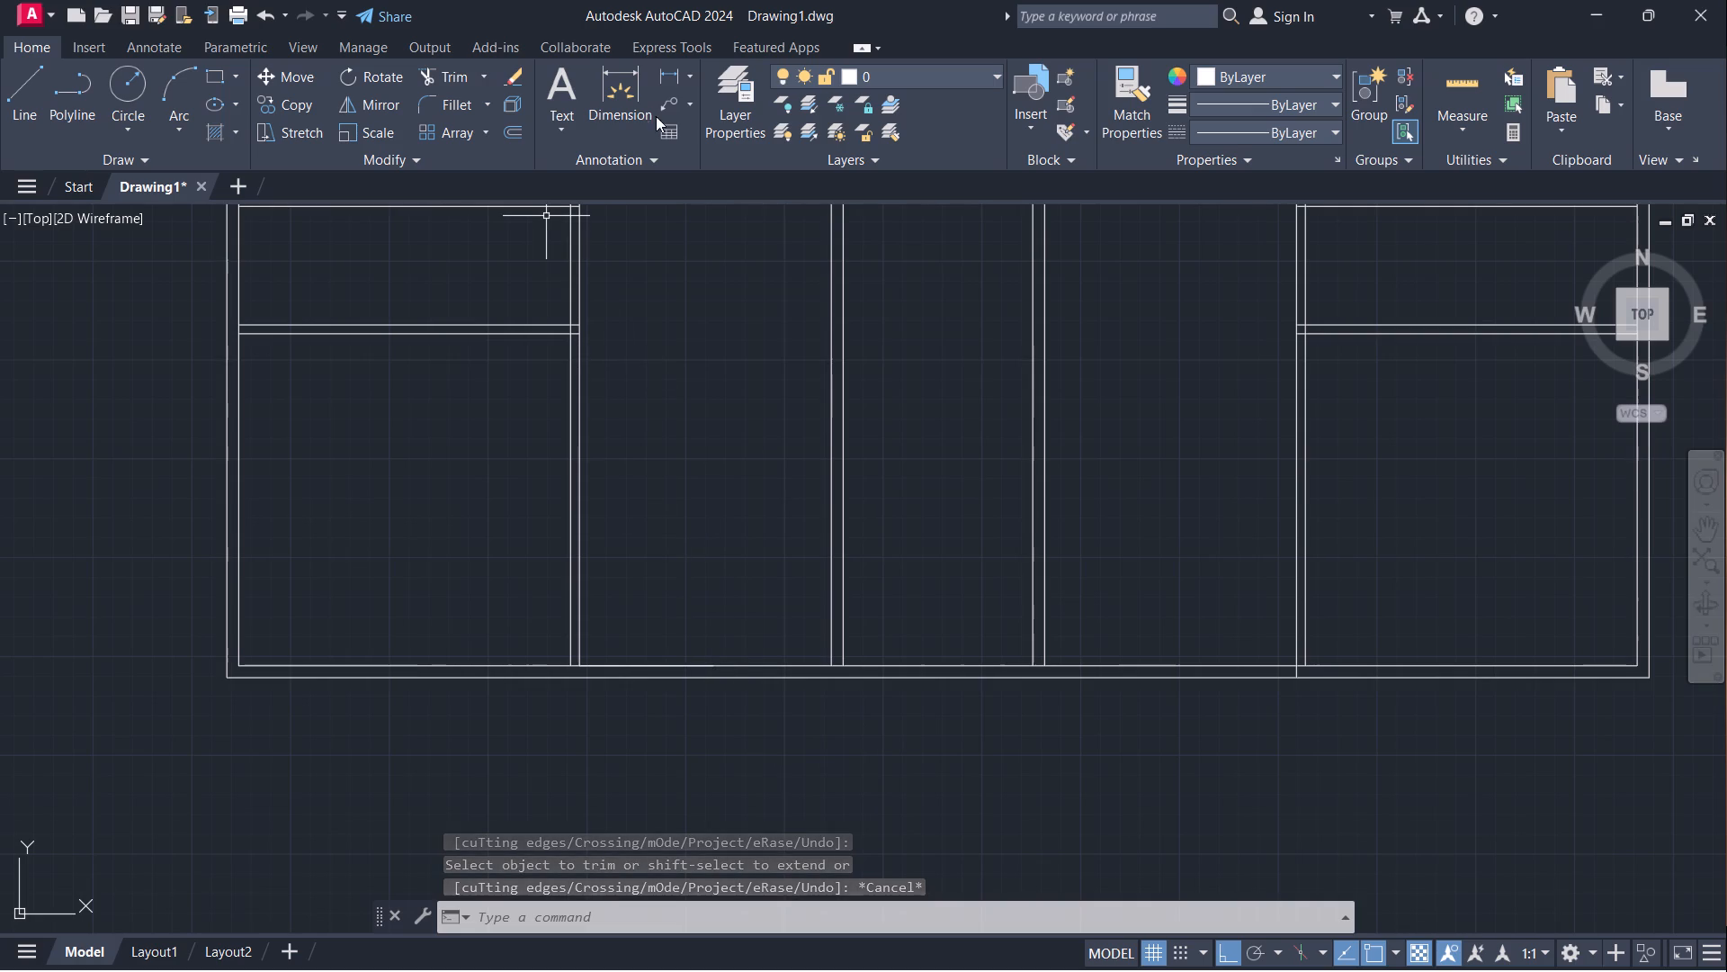
{"action": "left_click", "coordinate": [666, 68]}
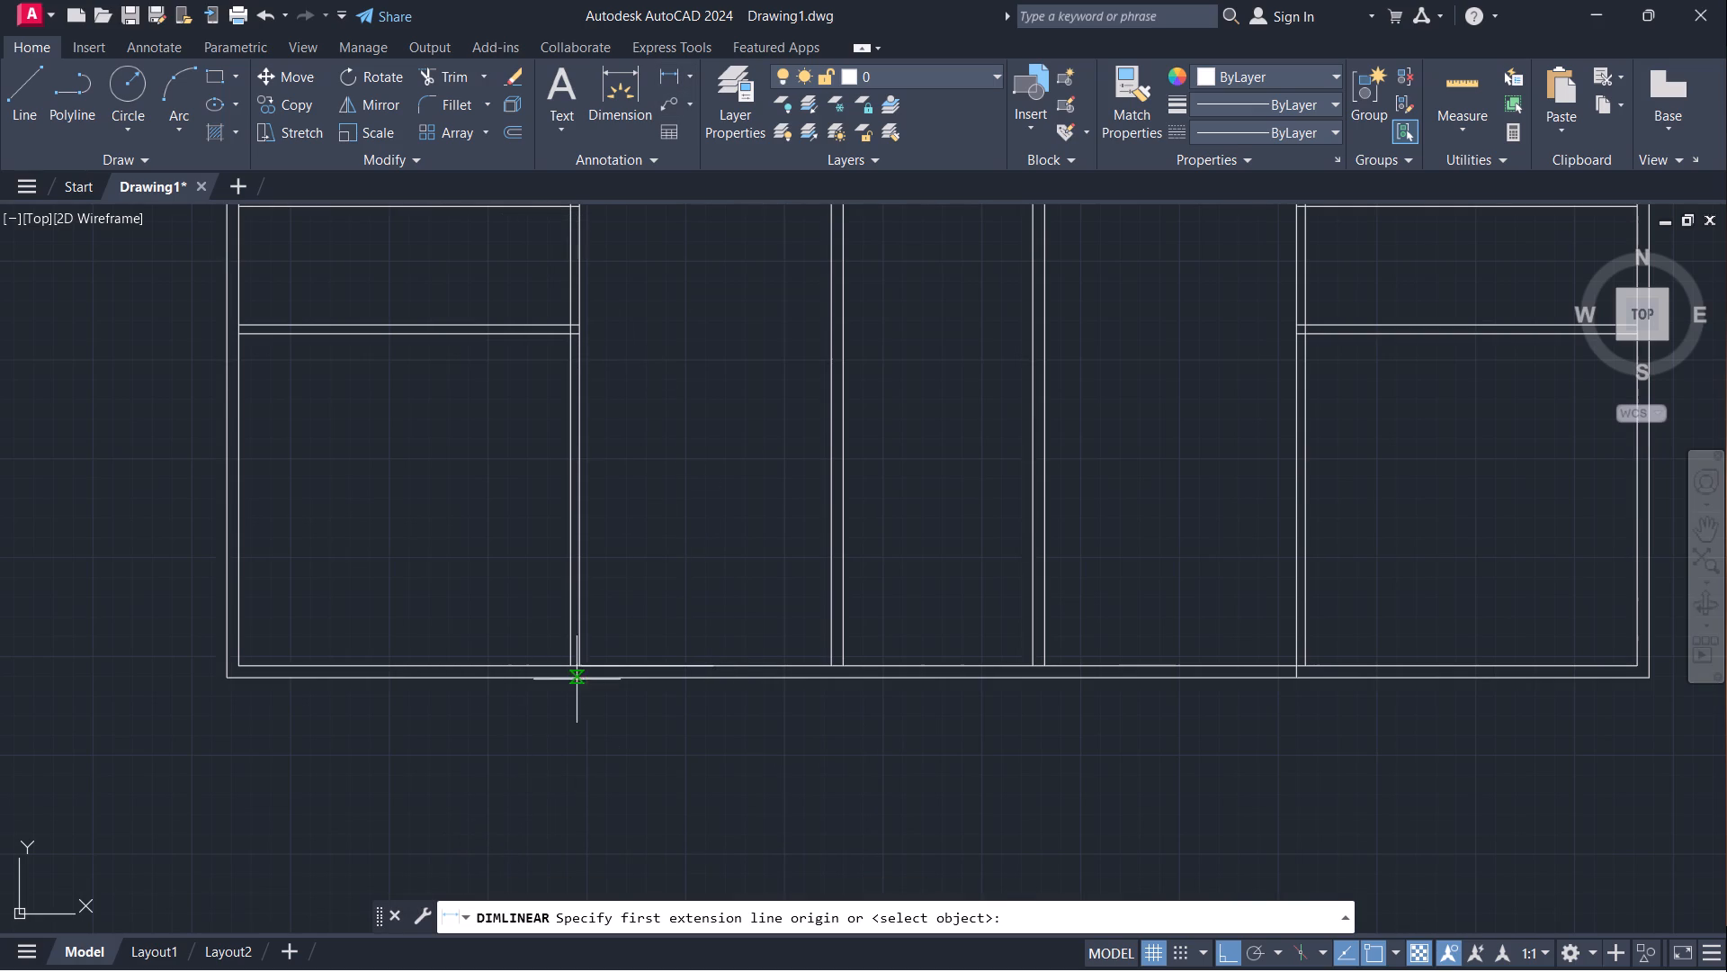
{"action": "left_click", "coordinate": [587, 671]}
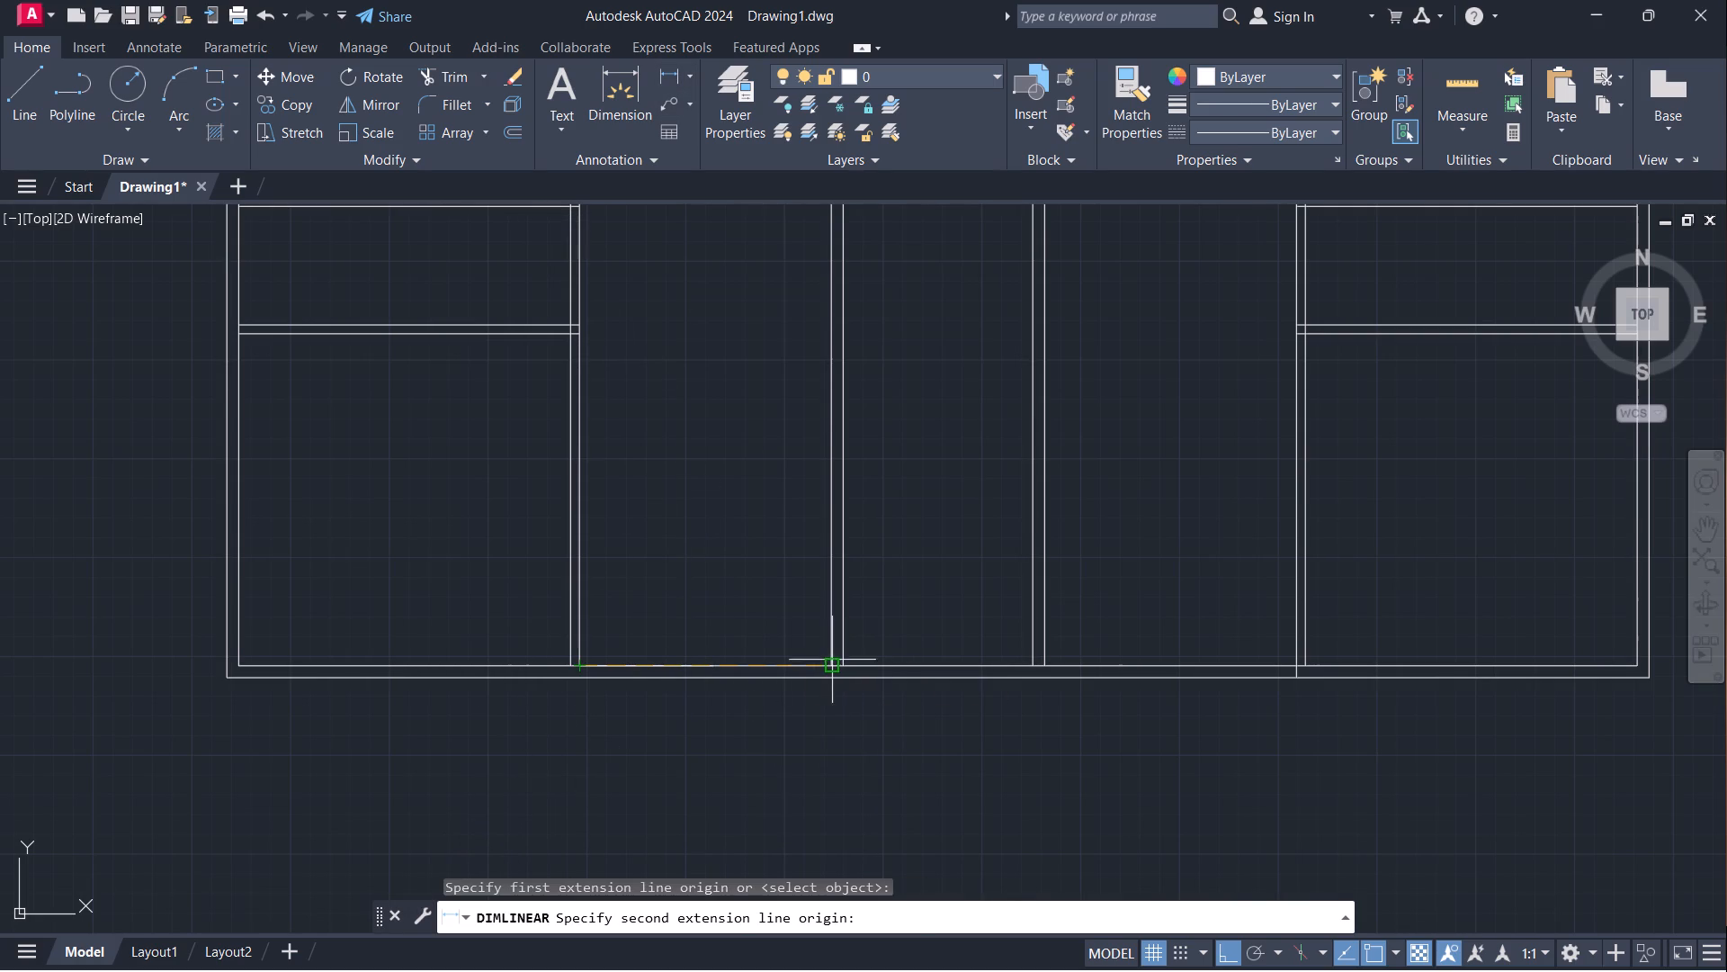
{"action": "left_click", "coordinate": [828, 660]}
{"action": "scroll", "coordinate": [676, 580], "scroll_direction": "up", "scroll_amount": 3}
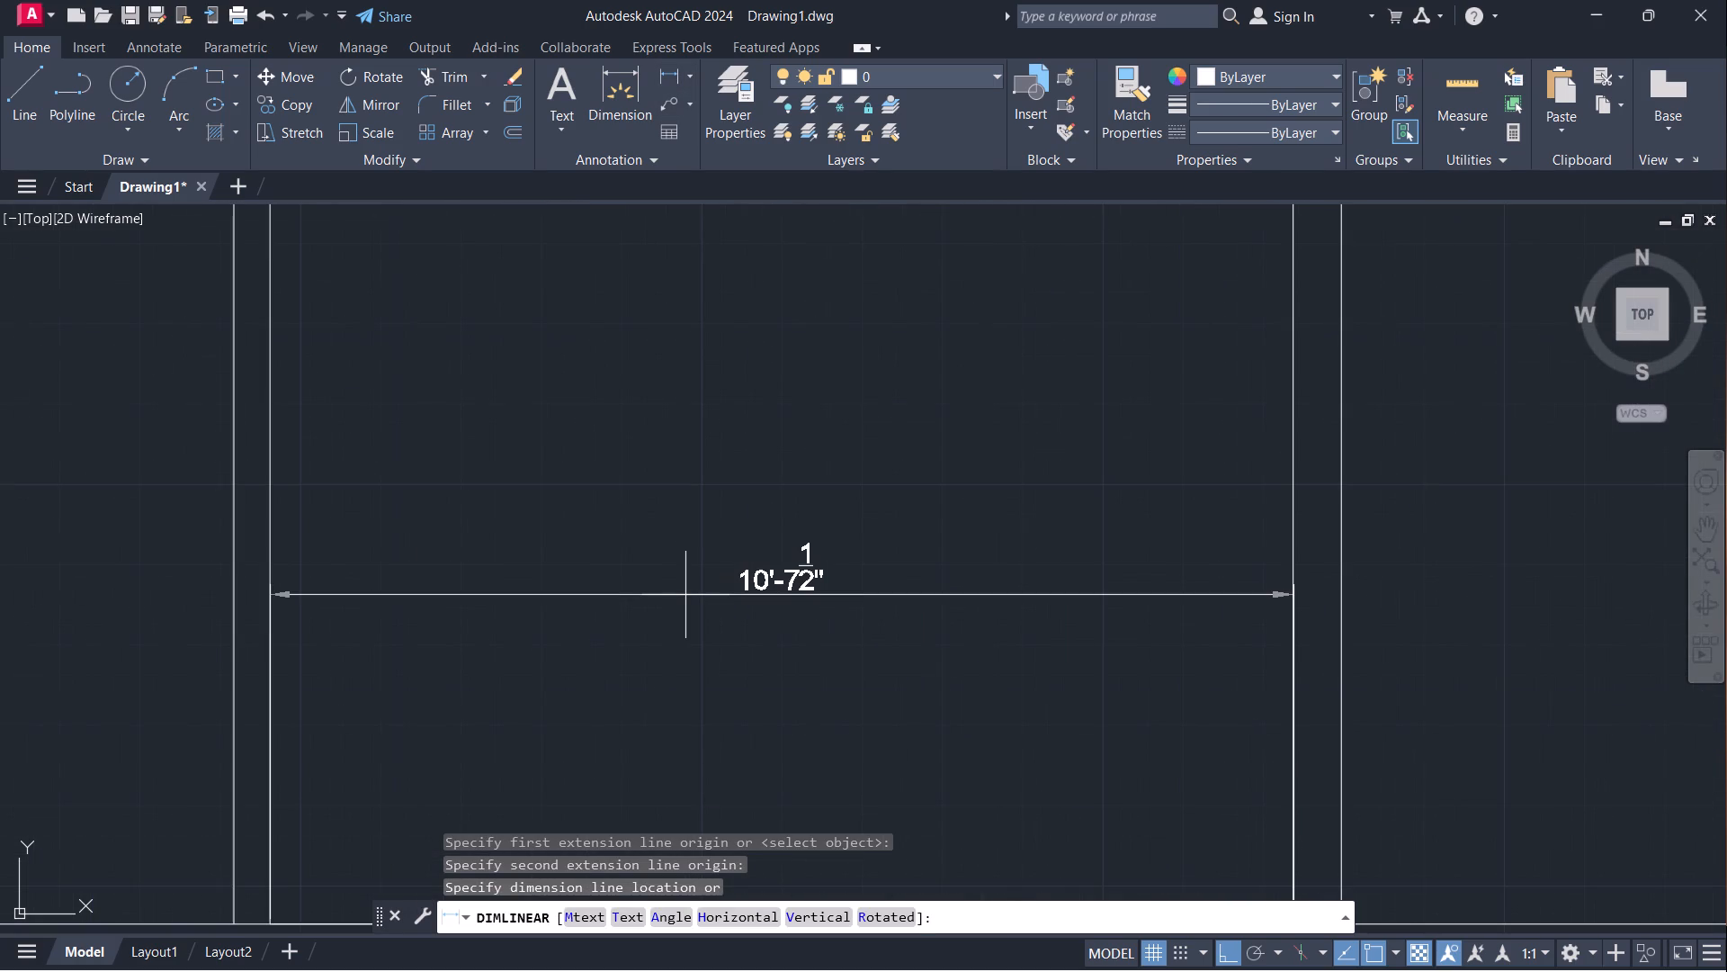
{"action": "key", "text": "Escape"}
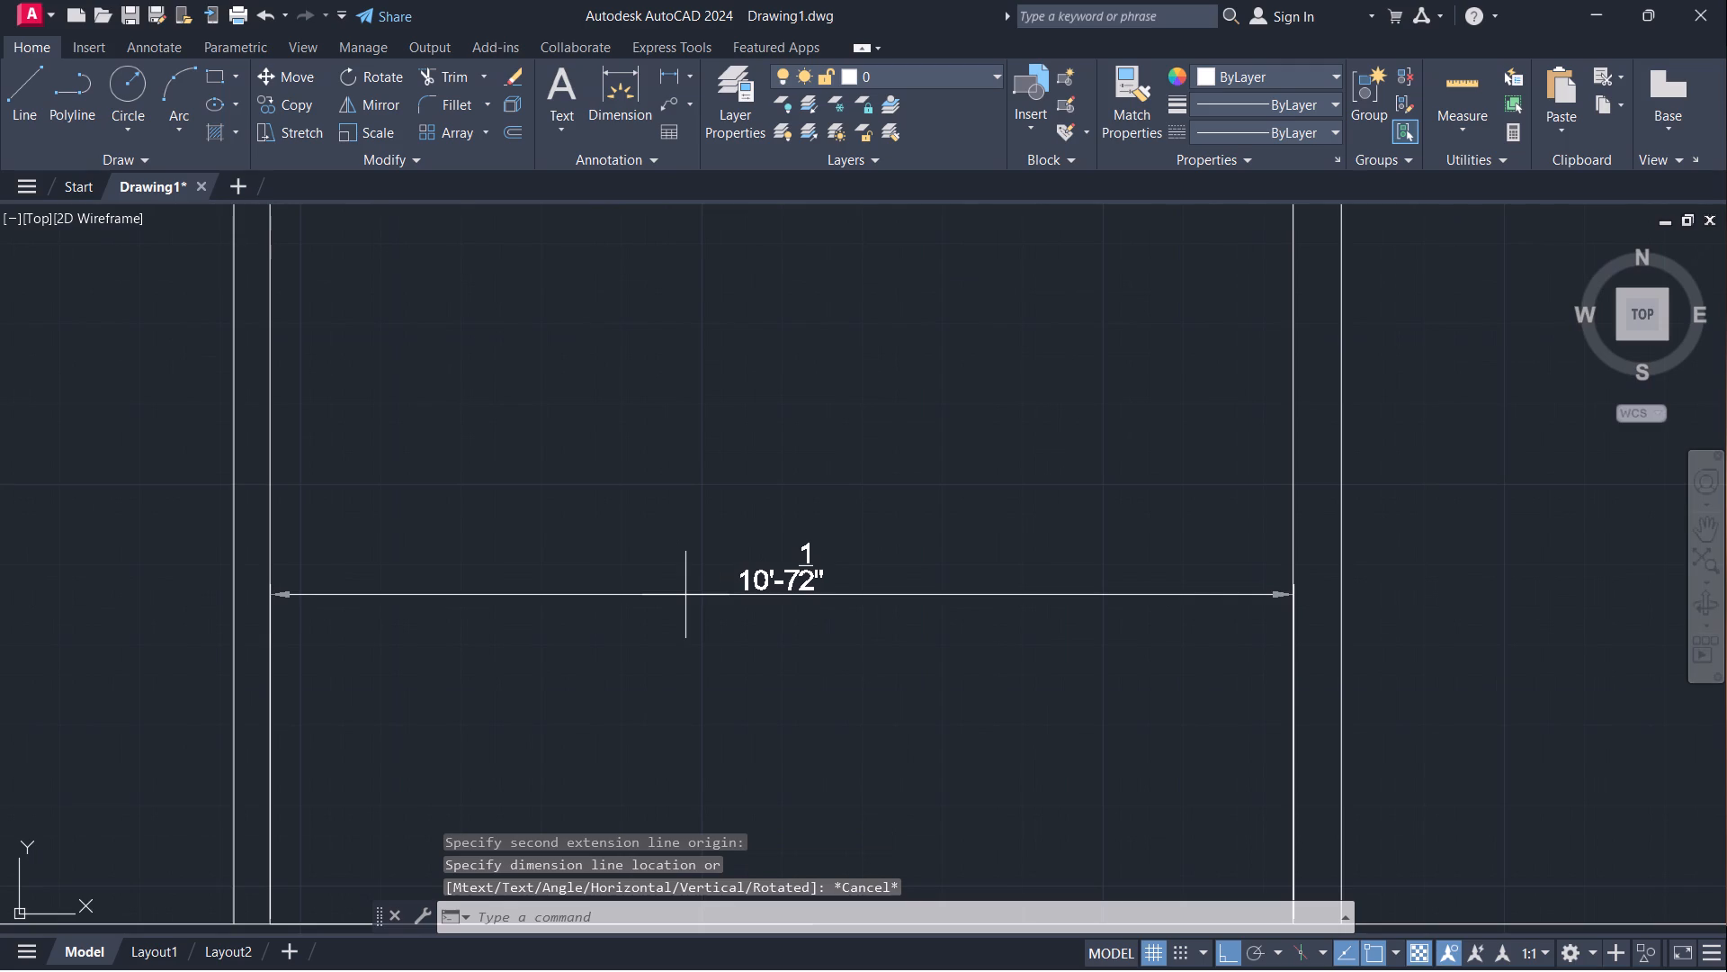
{"action": "scroll", "coordinate": [711, 613], "scroll_direction": "down", "scroll_amount": 1}
{"action": "scroll", "coordinate": [1101, 583], "scroll_direction": "down", "scroll_amount": 2}
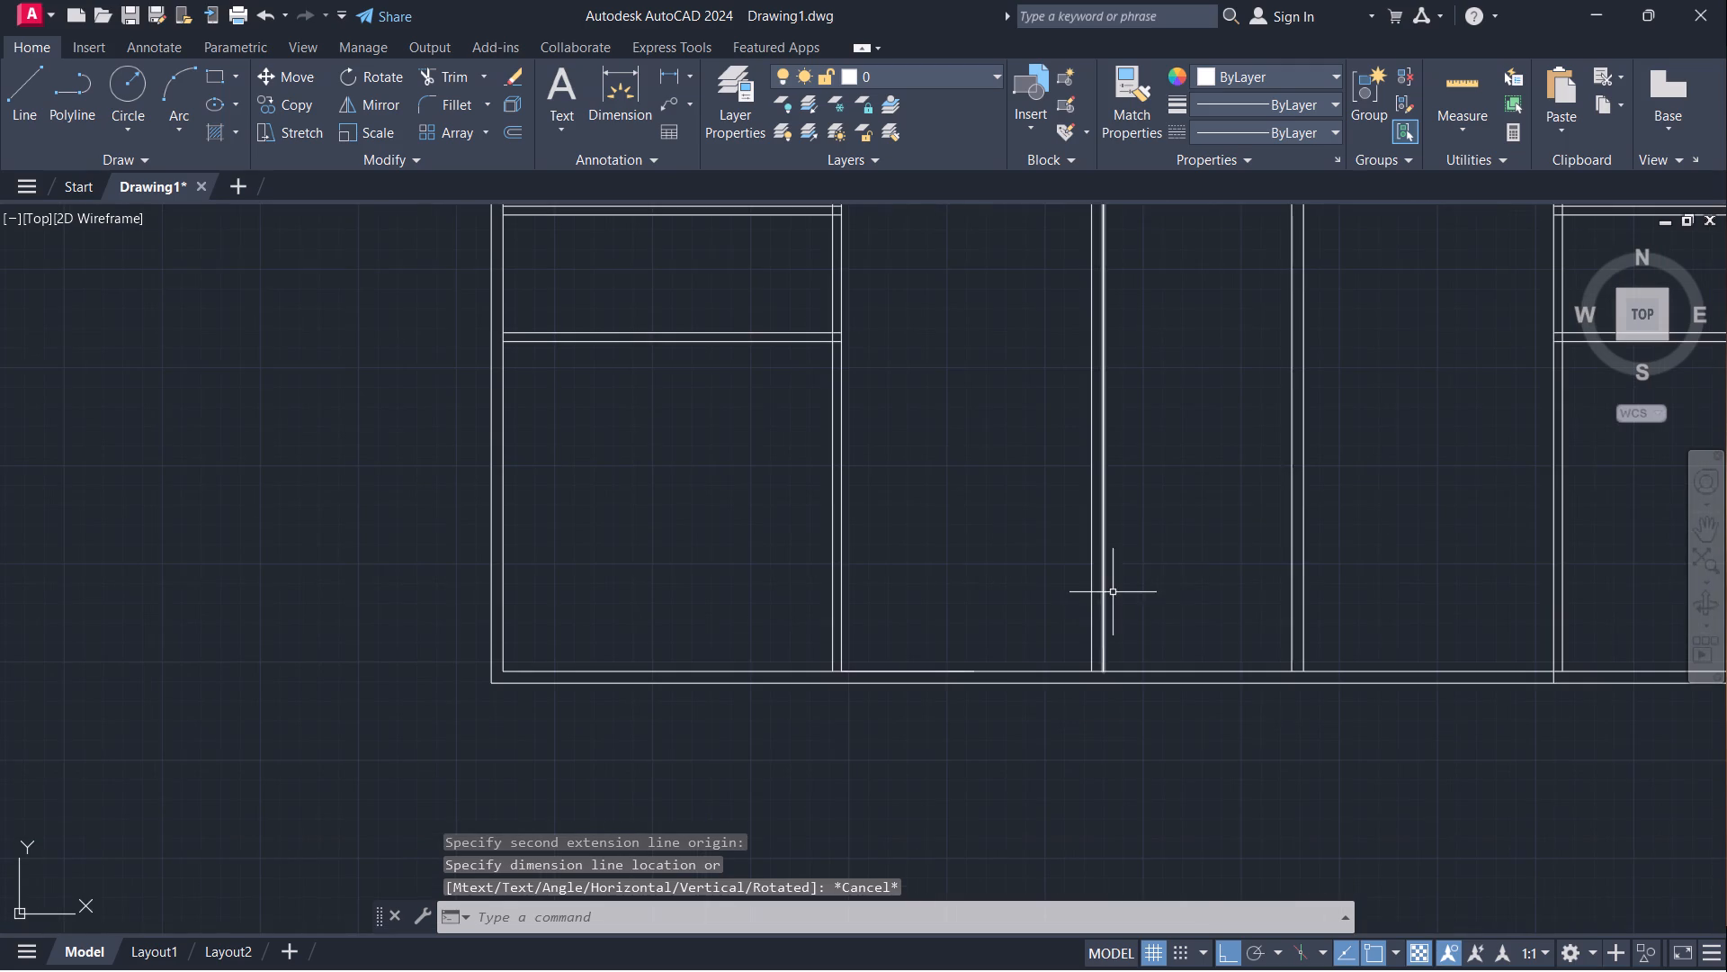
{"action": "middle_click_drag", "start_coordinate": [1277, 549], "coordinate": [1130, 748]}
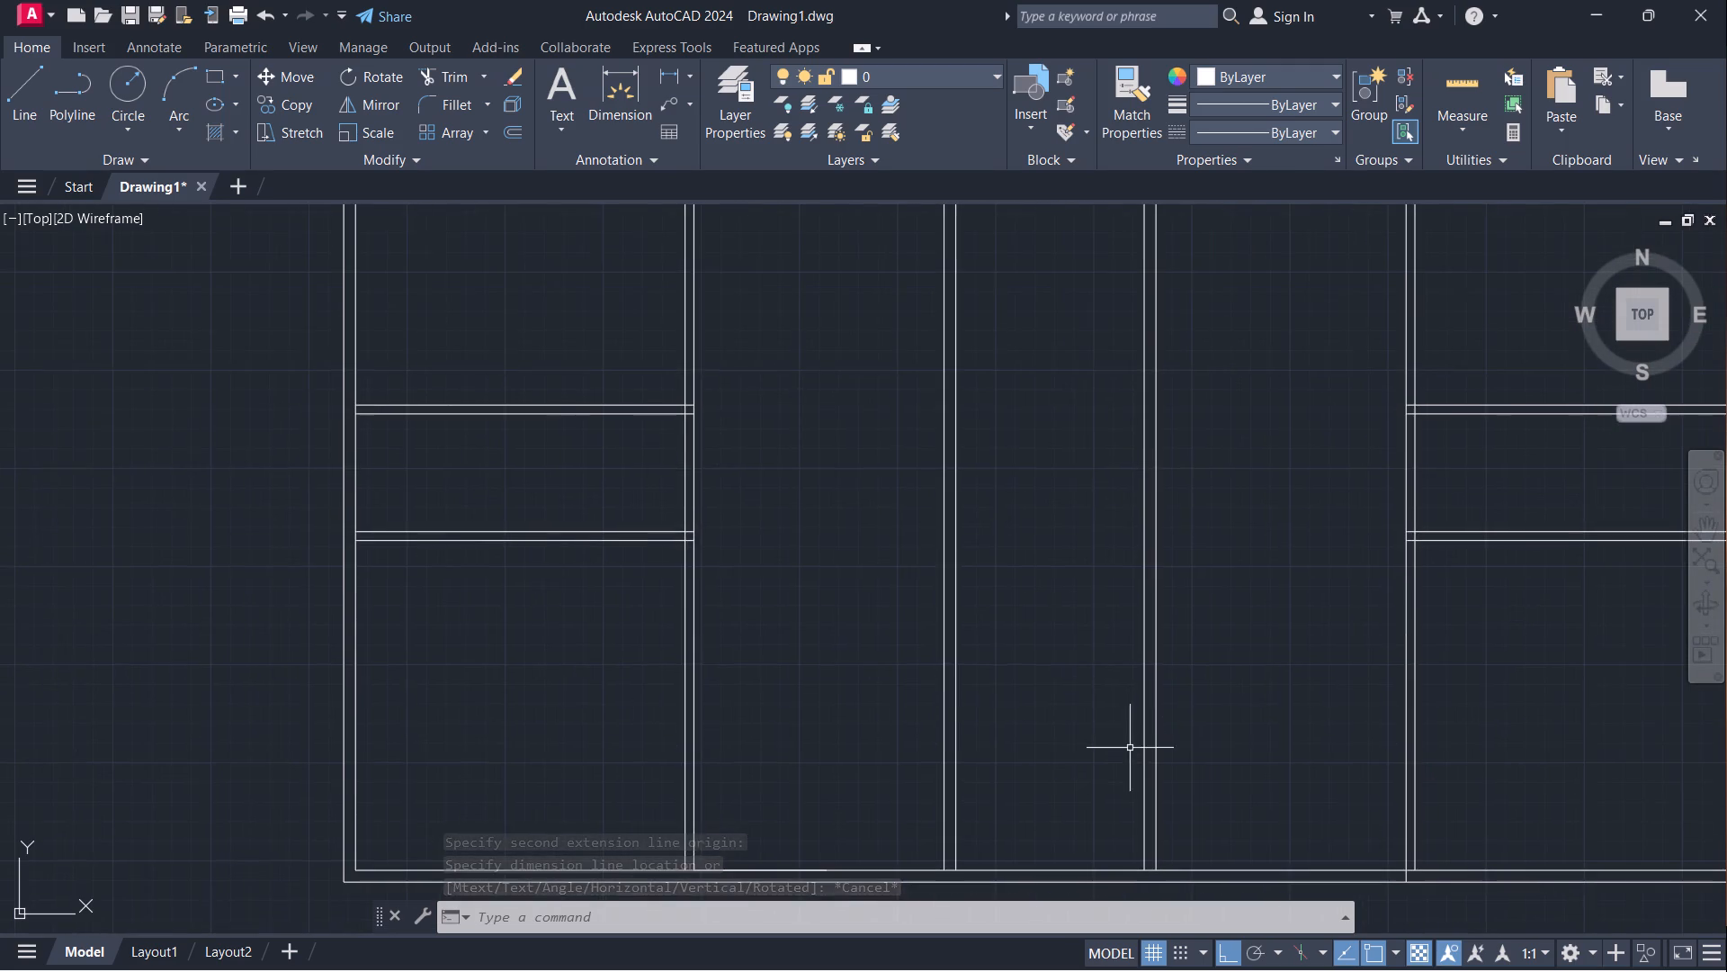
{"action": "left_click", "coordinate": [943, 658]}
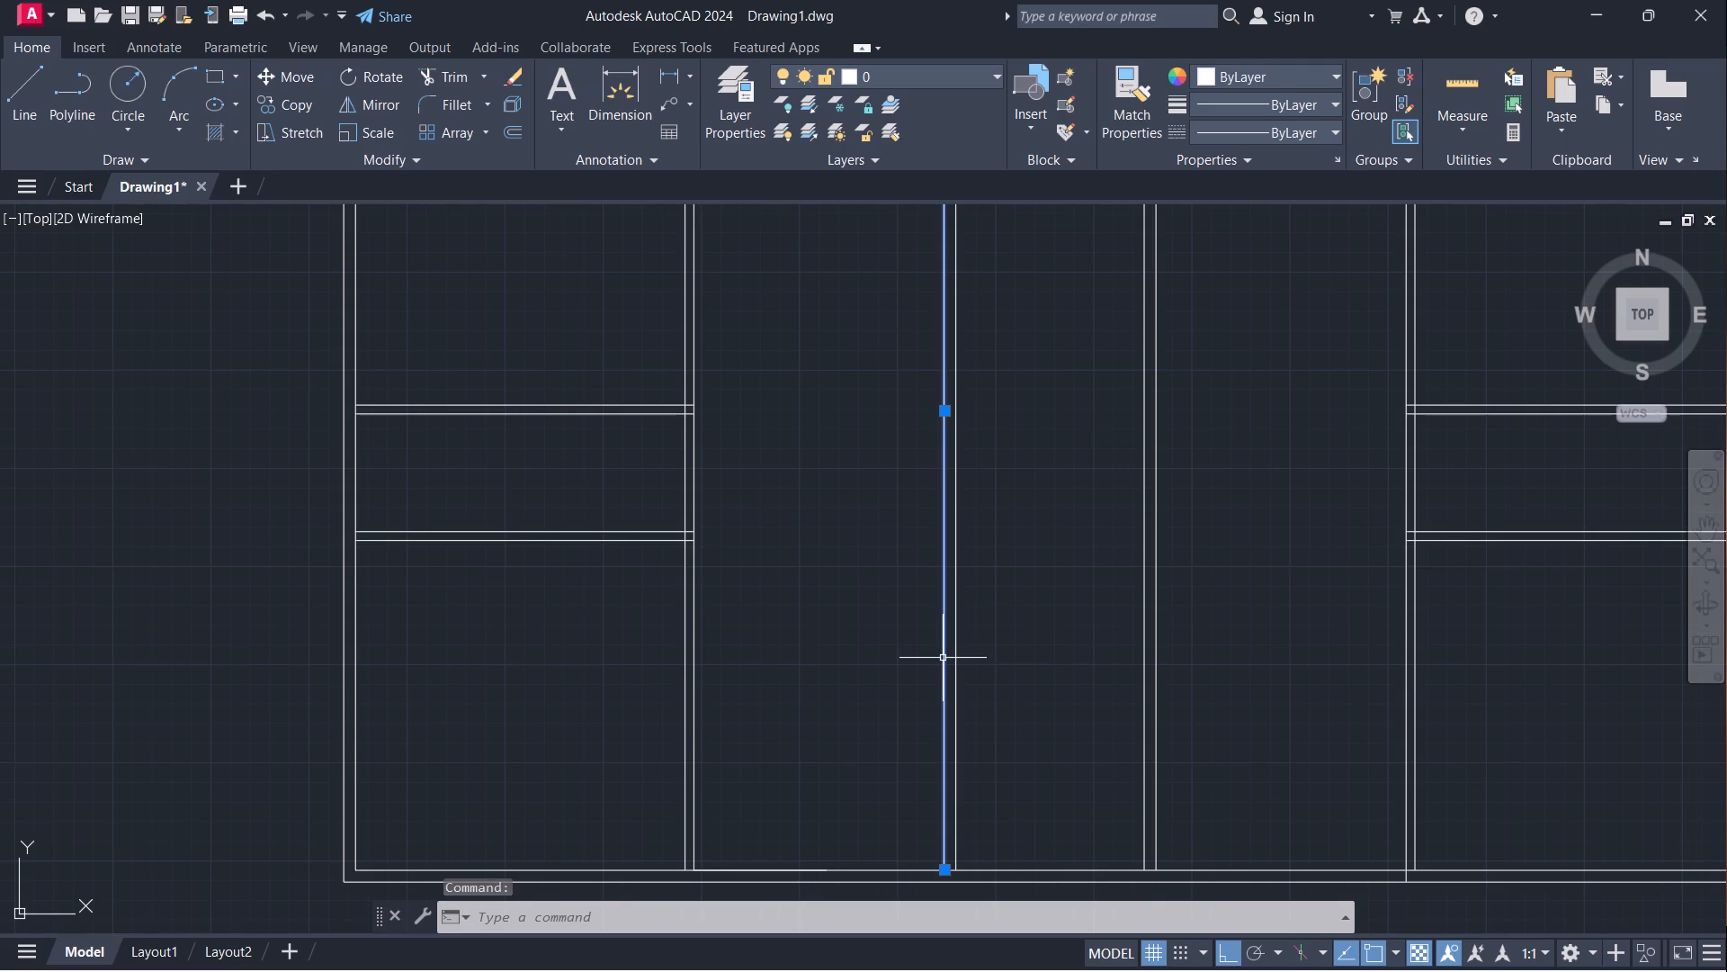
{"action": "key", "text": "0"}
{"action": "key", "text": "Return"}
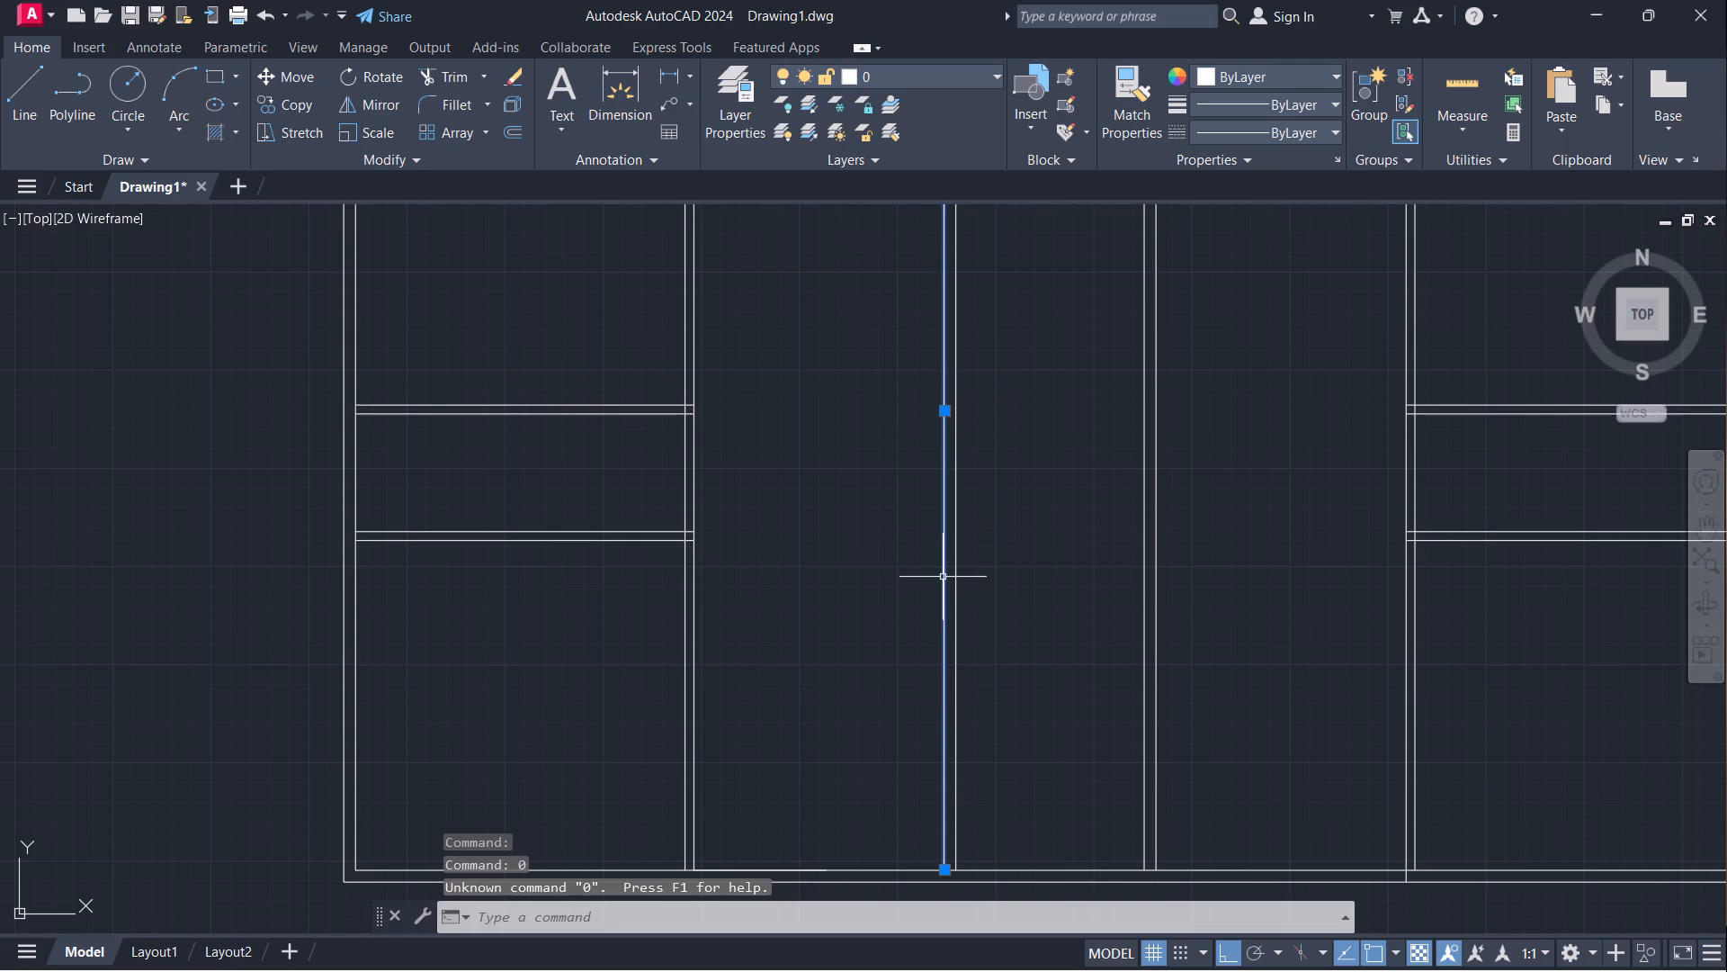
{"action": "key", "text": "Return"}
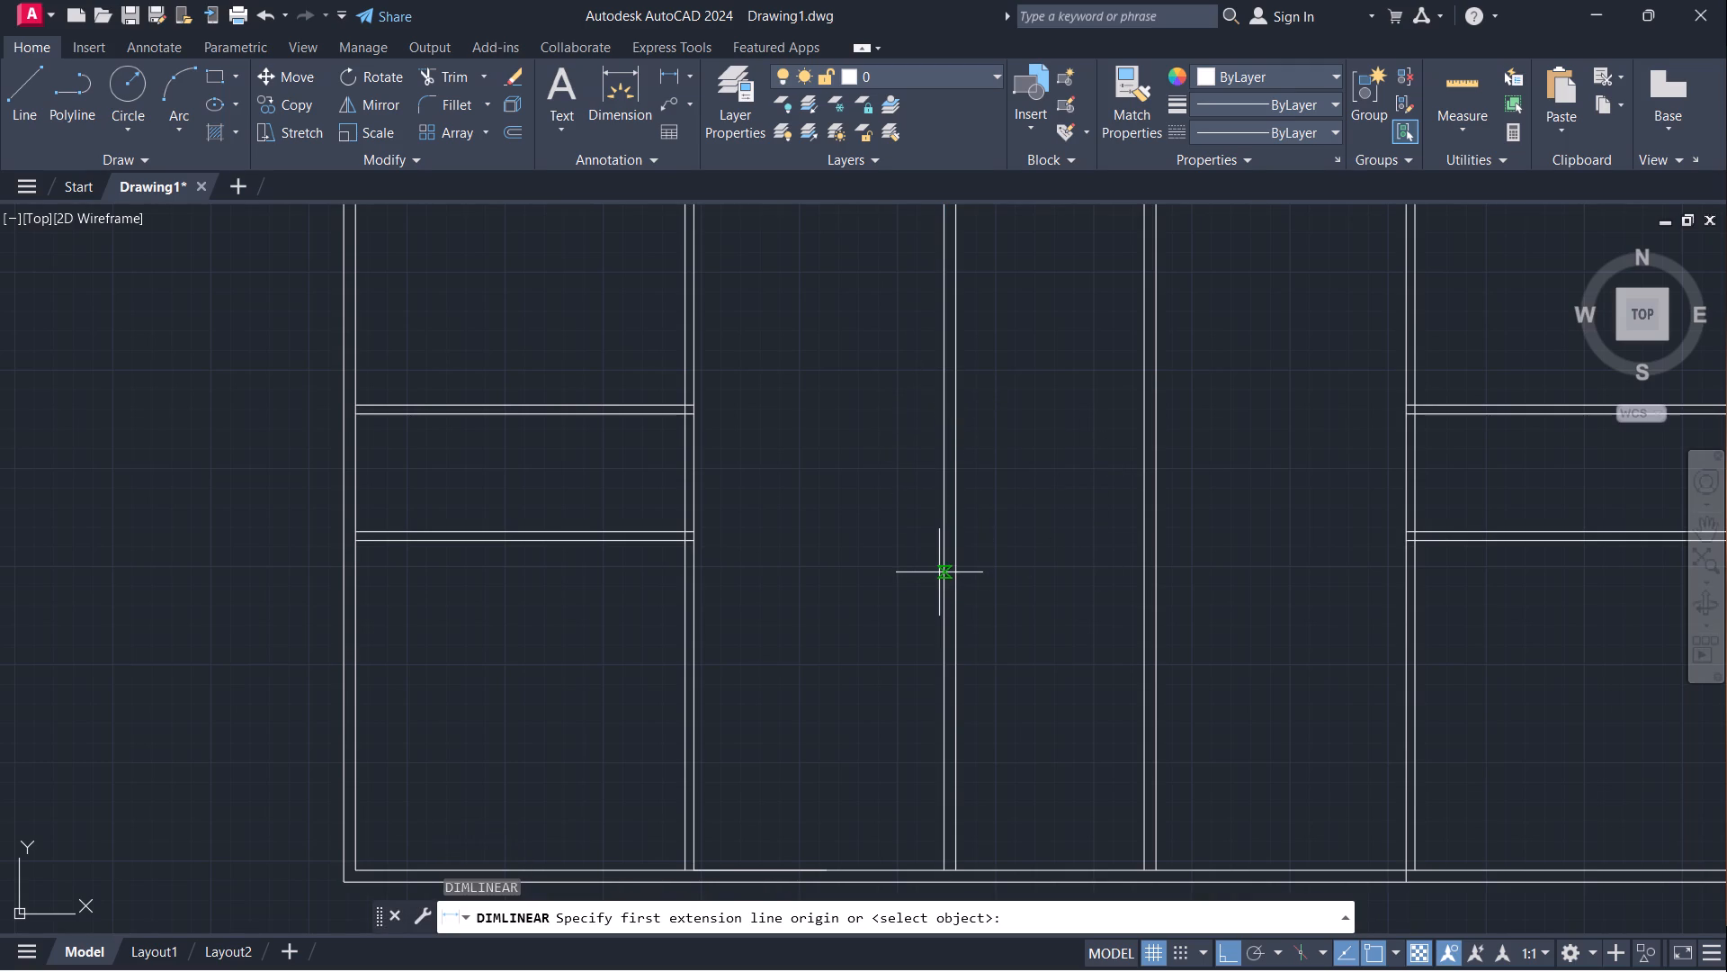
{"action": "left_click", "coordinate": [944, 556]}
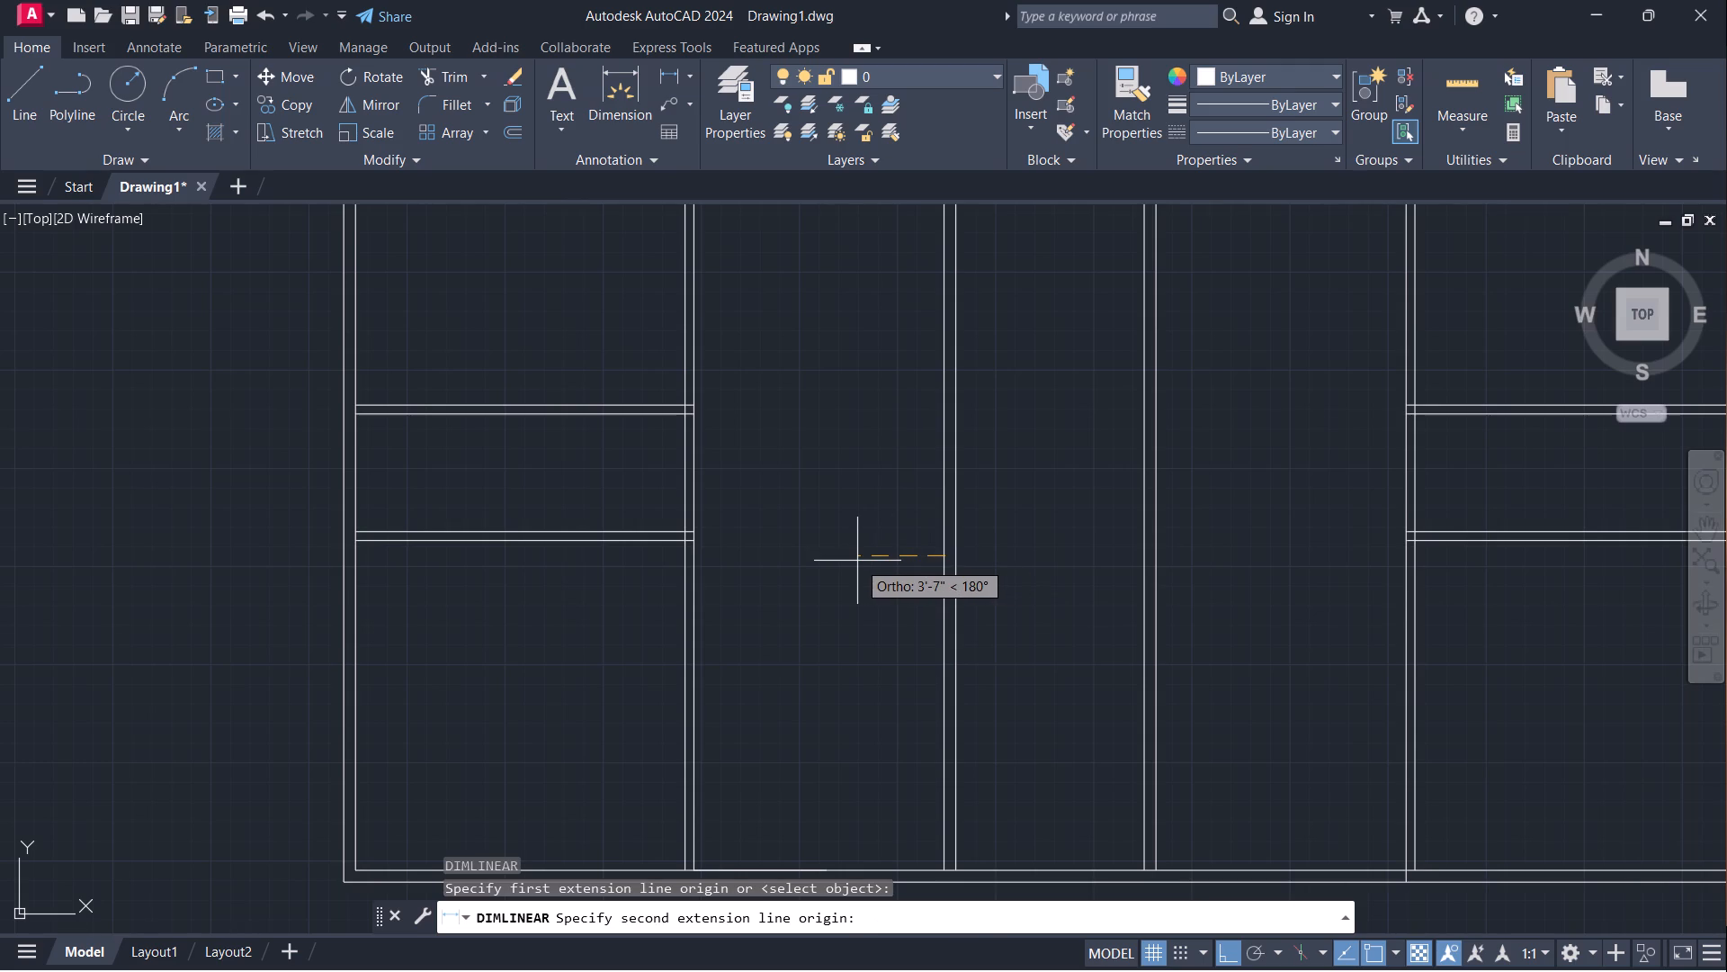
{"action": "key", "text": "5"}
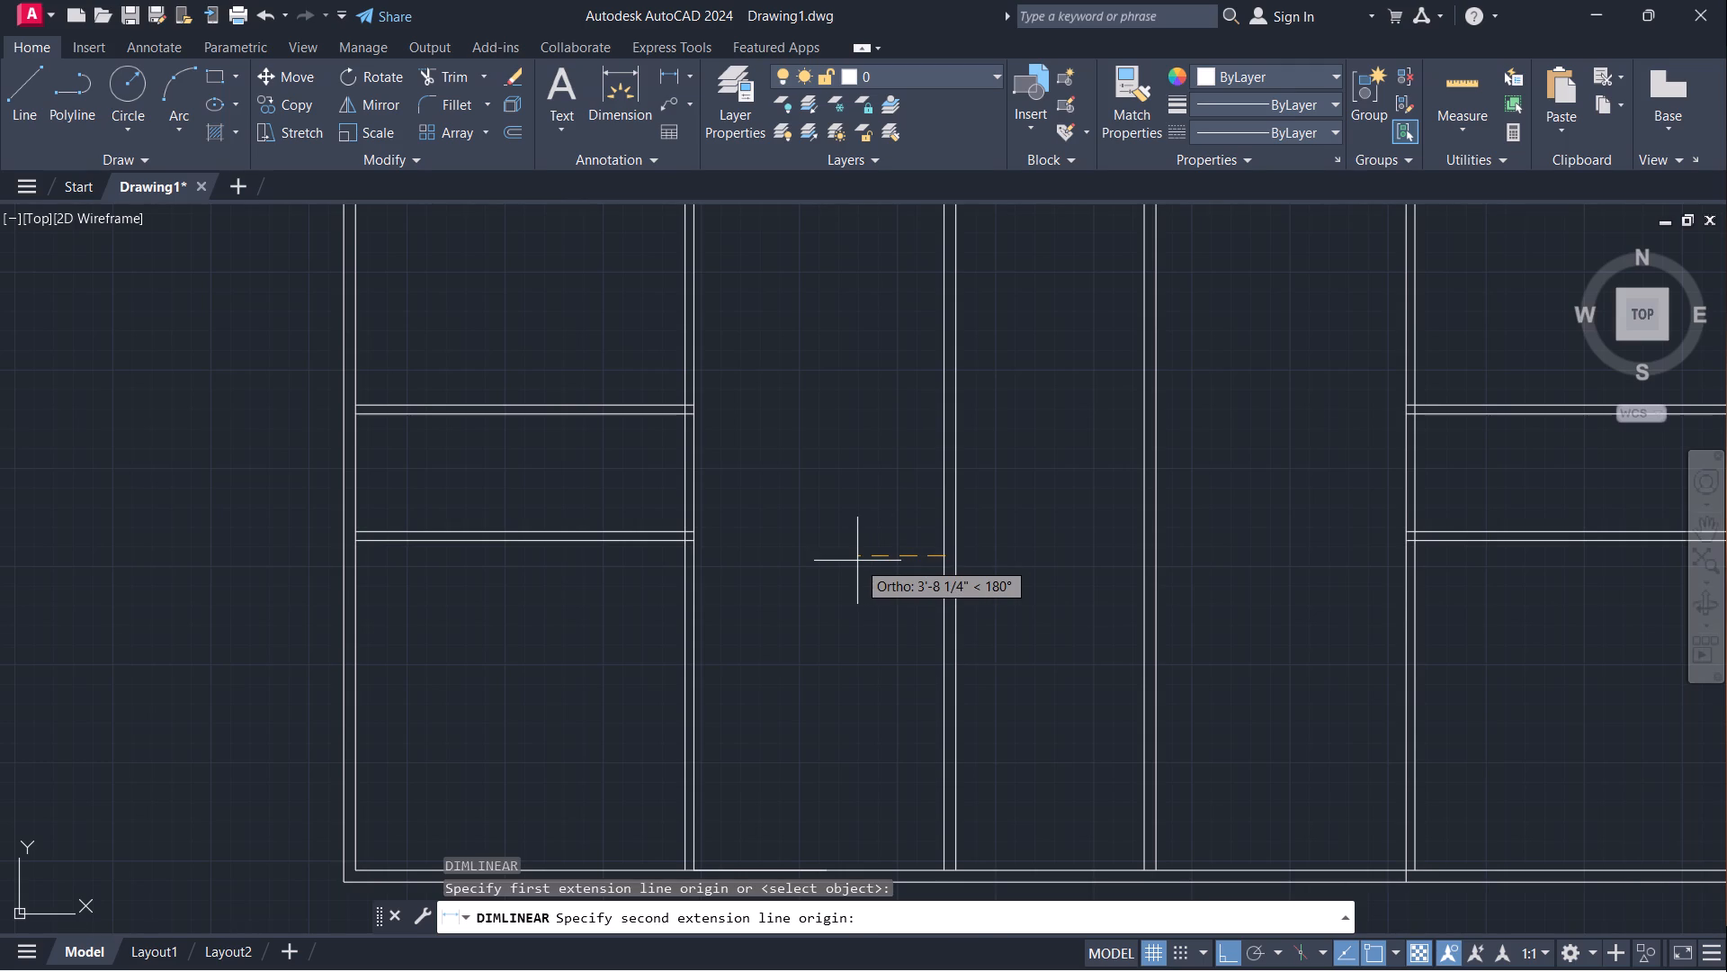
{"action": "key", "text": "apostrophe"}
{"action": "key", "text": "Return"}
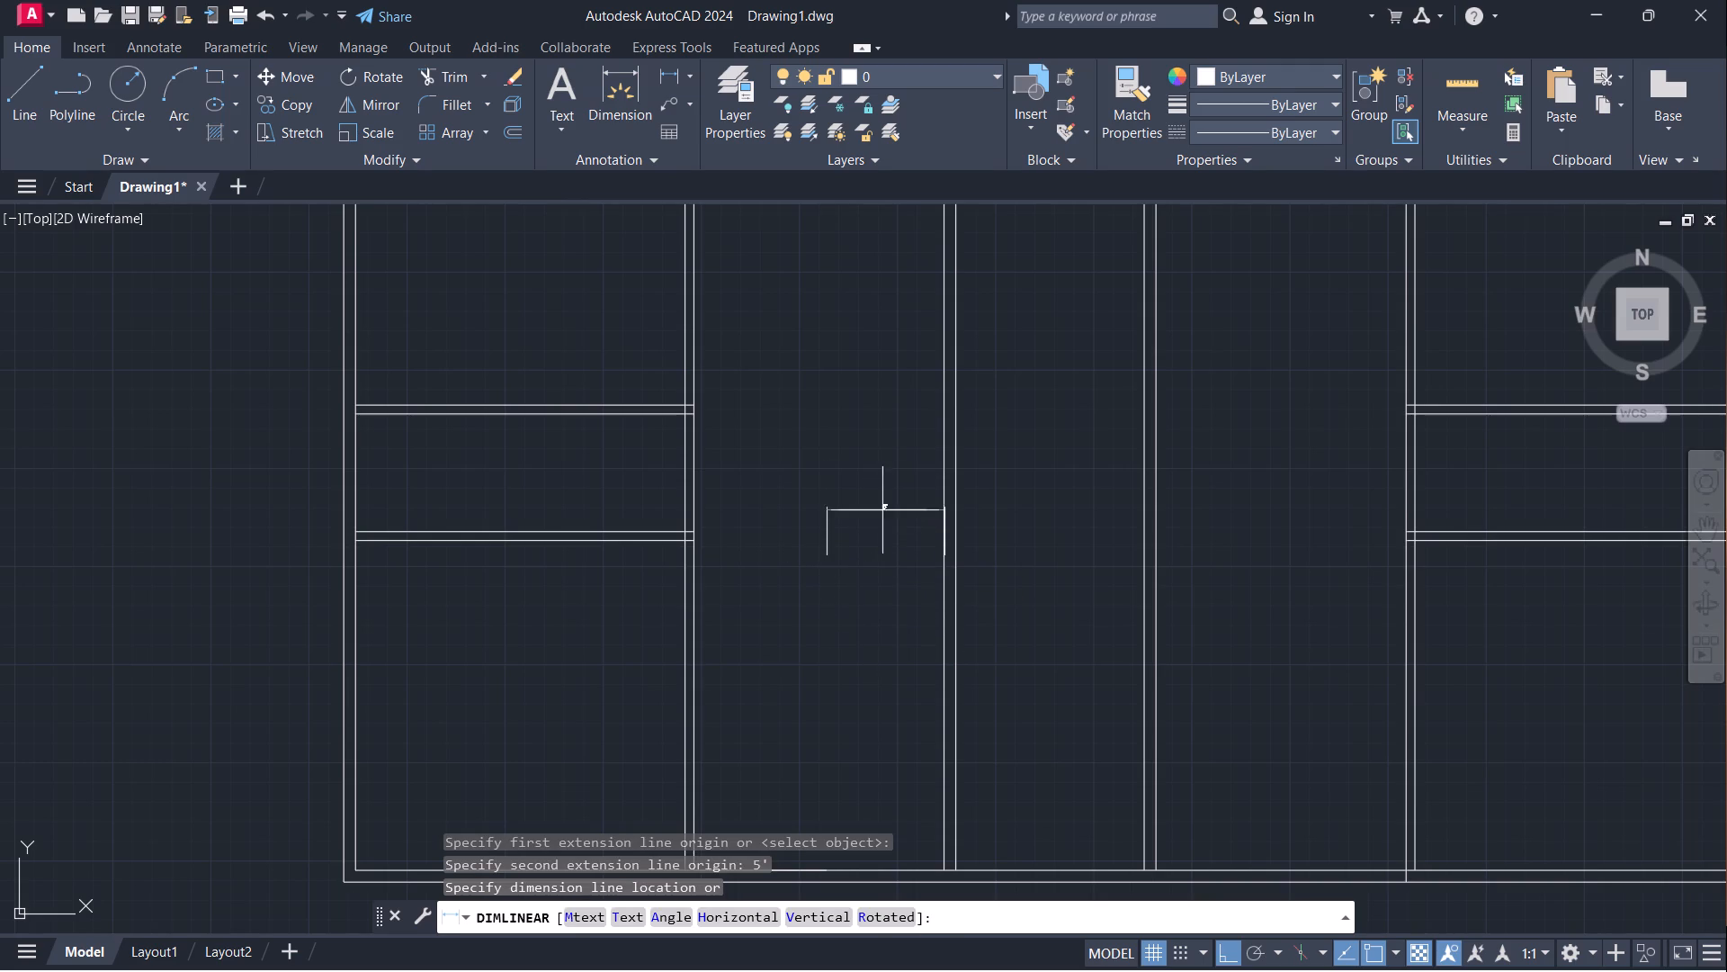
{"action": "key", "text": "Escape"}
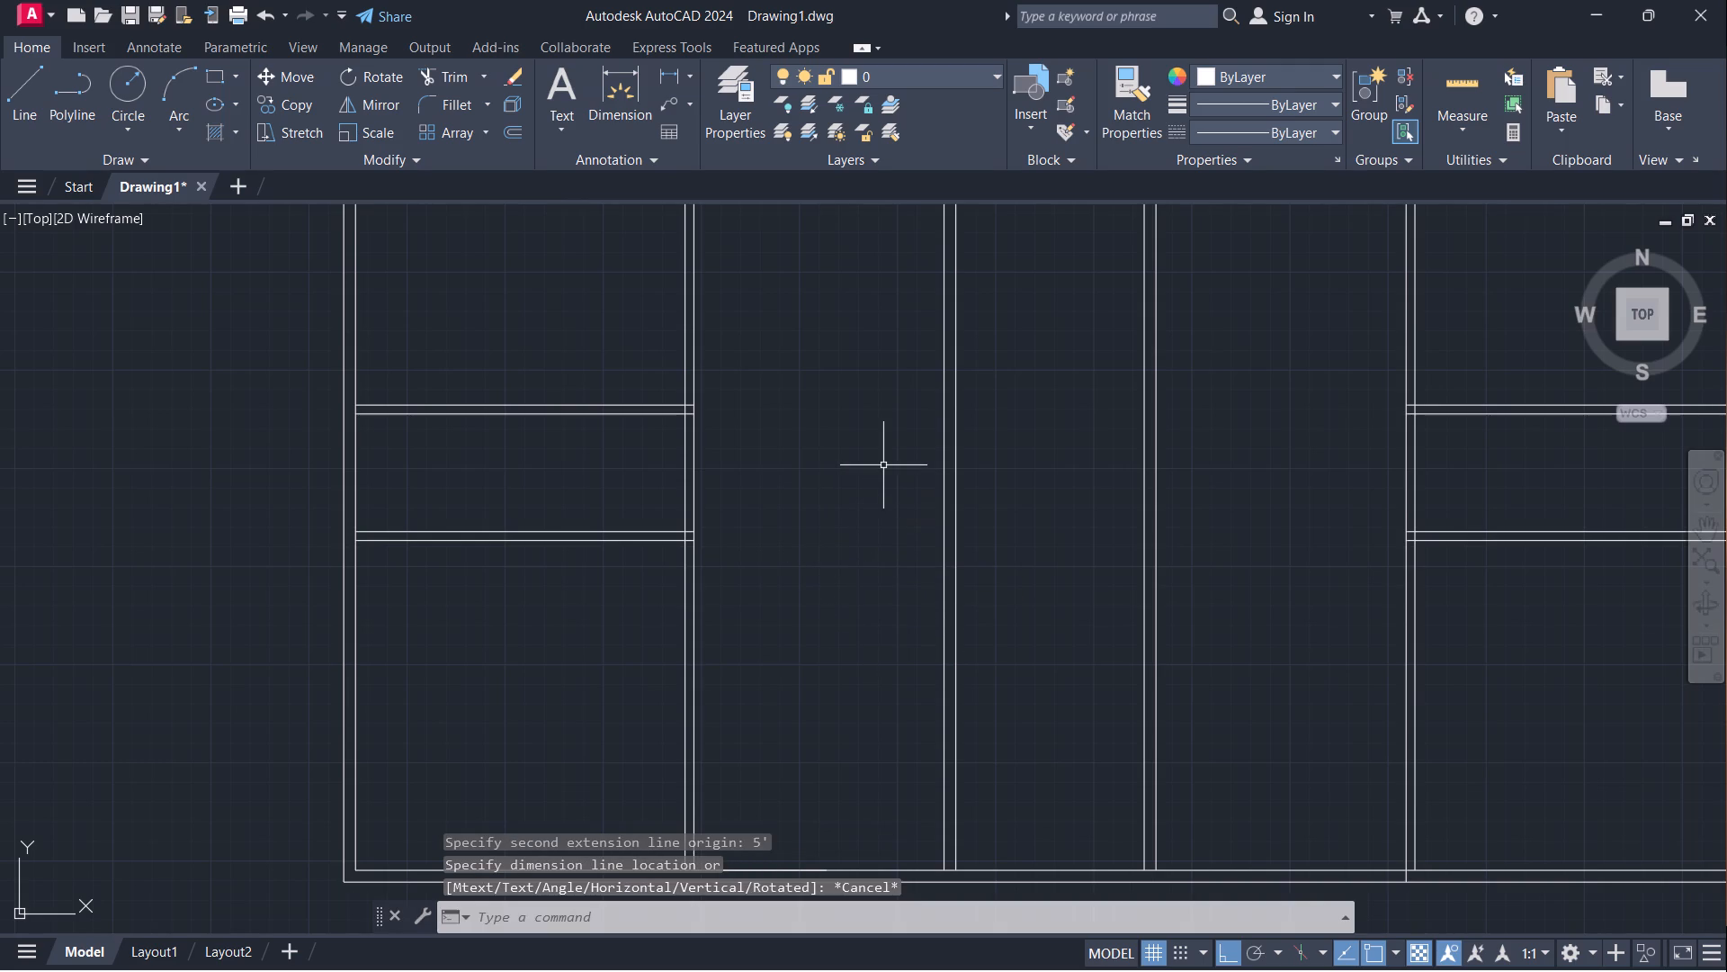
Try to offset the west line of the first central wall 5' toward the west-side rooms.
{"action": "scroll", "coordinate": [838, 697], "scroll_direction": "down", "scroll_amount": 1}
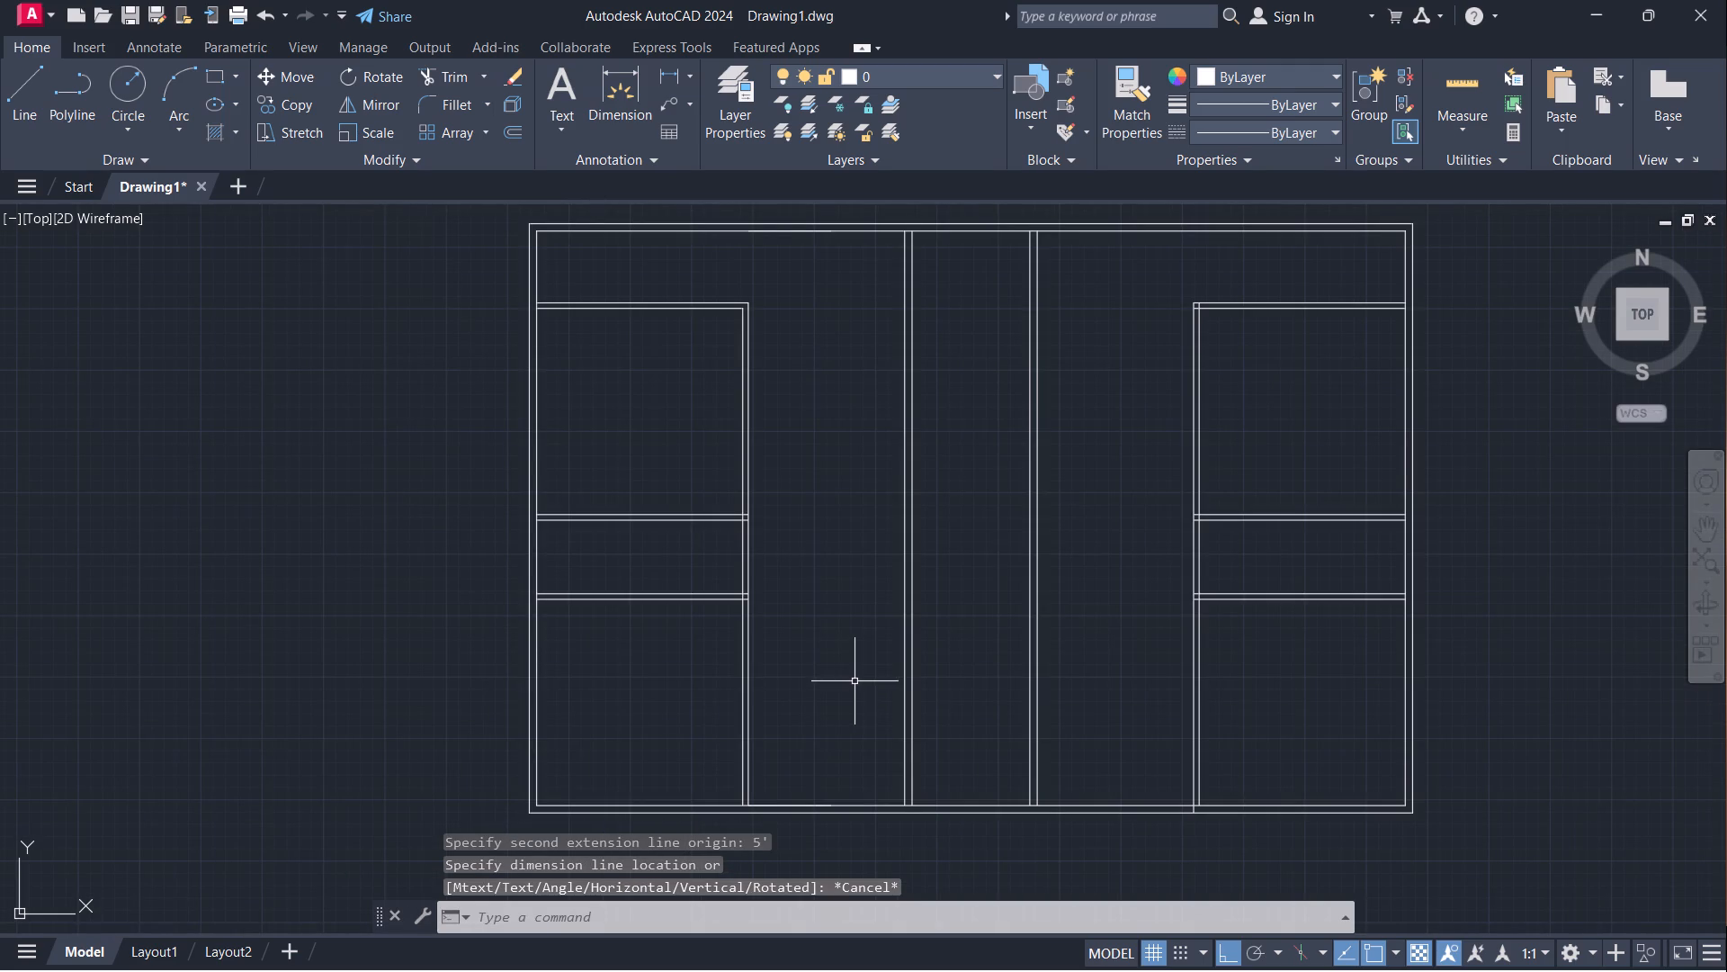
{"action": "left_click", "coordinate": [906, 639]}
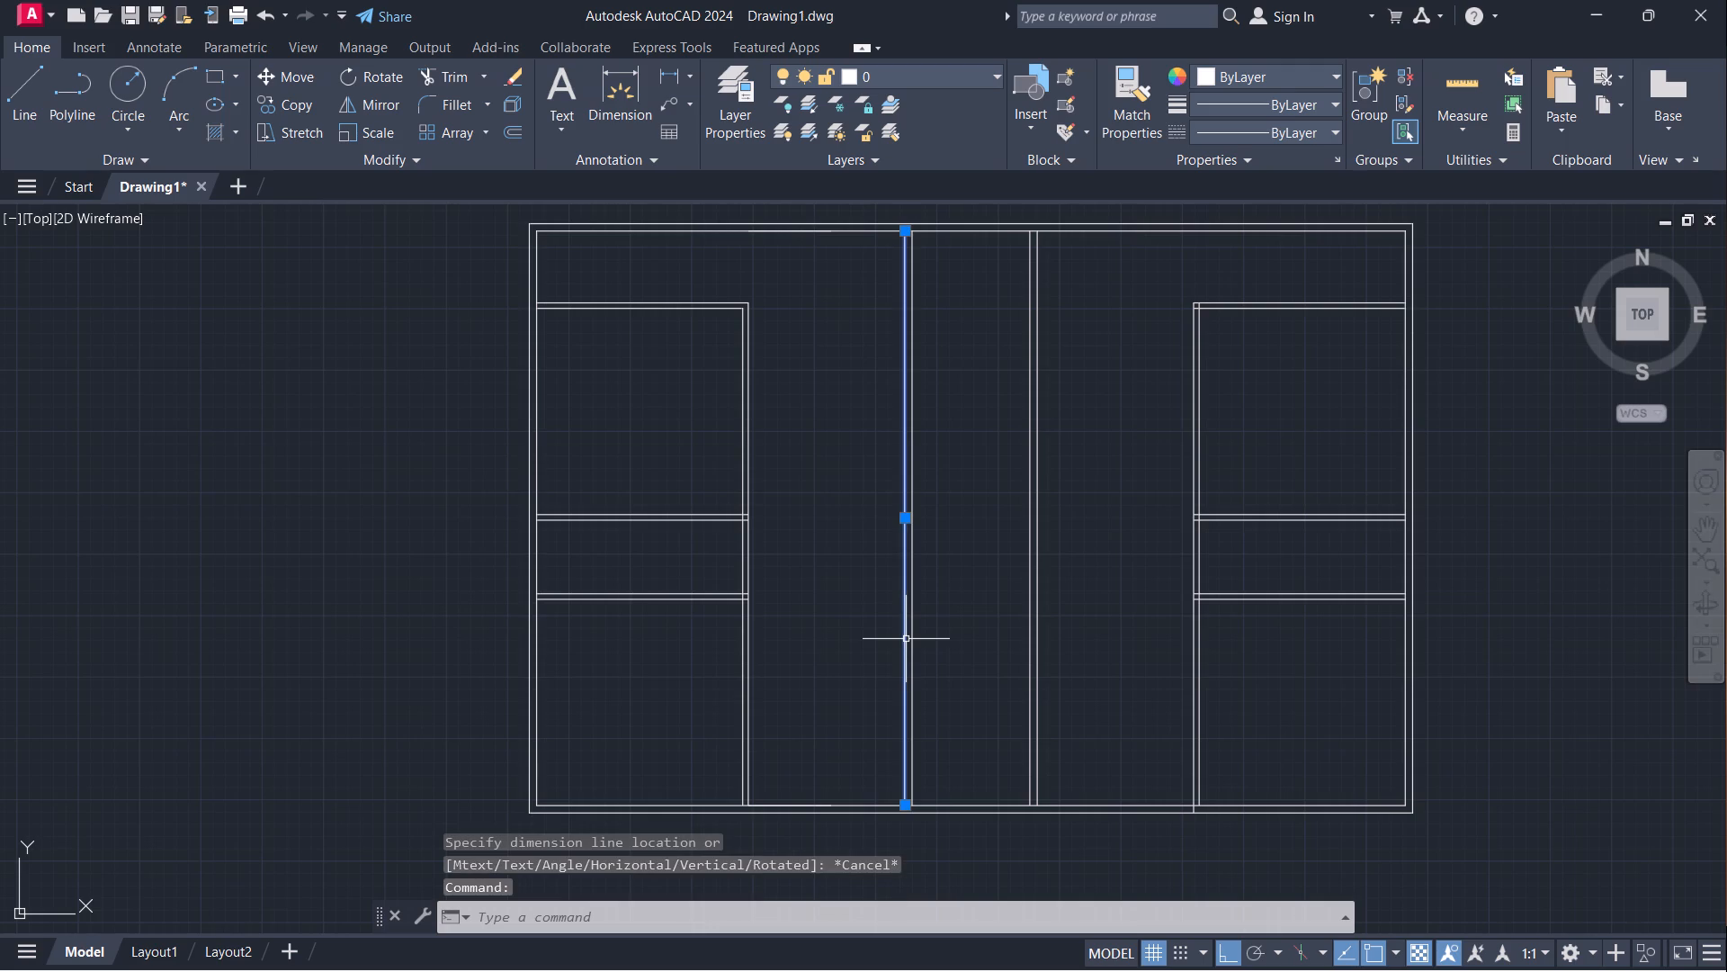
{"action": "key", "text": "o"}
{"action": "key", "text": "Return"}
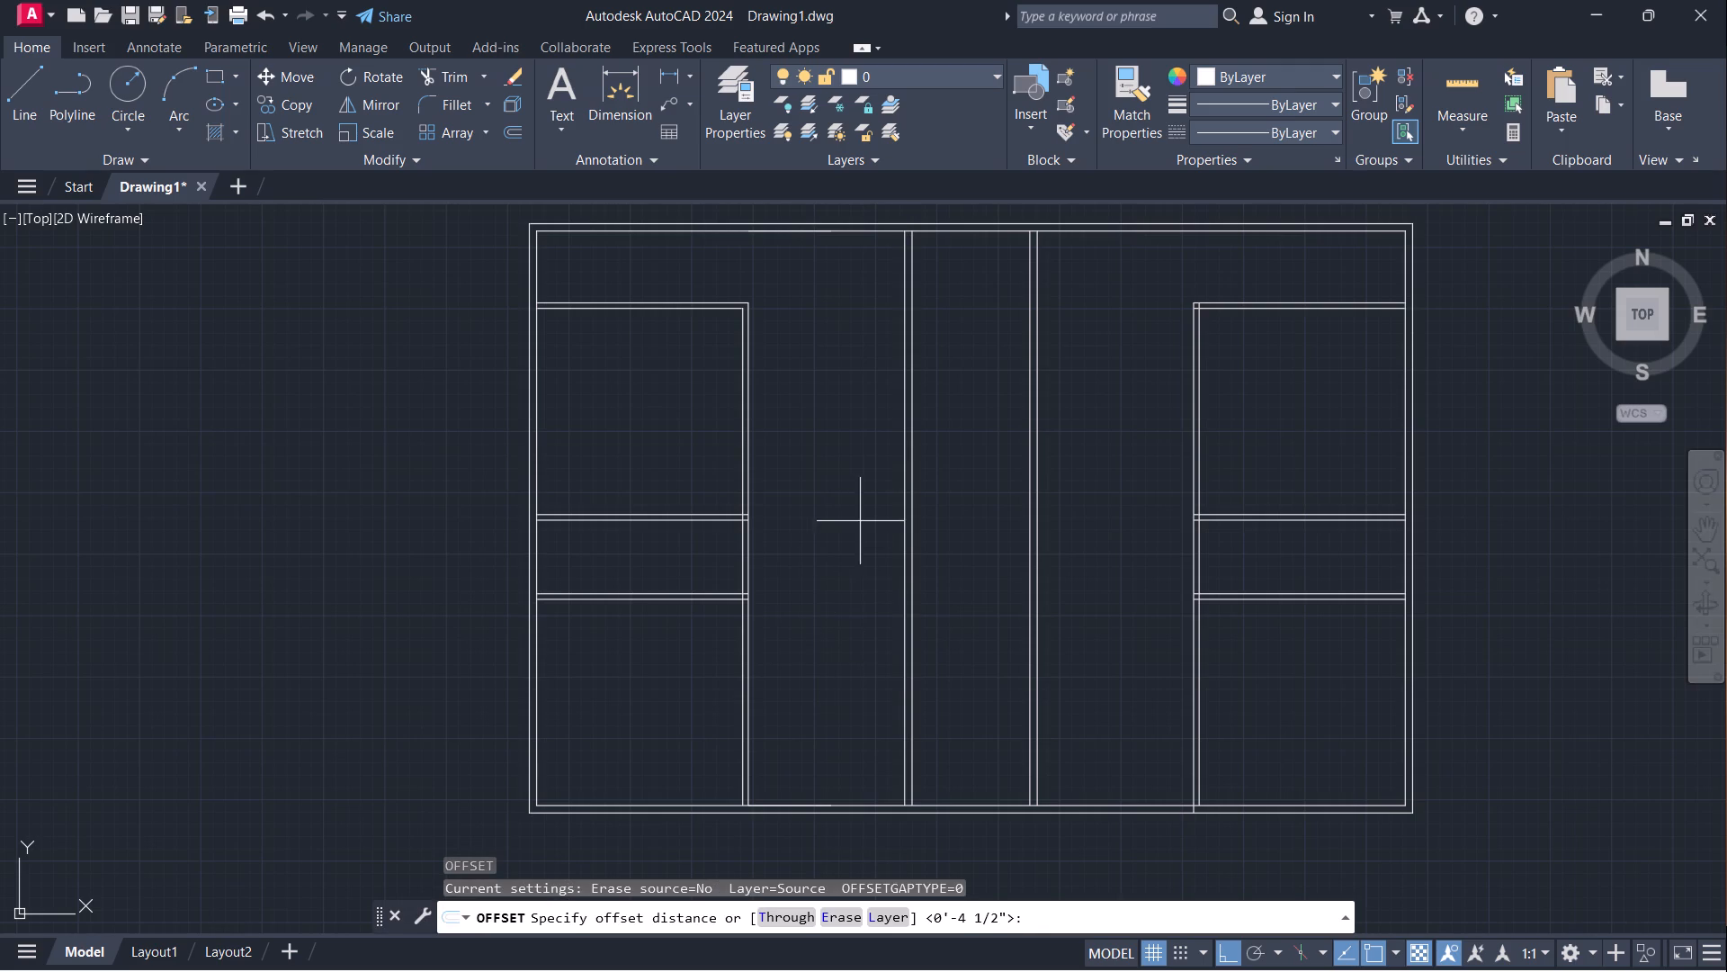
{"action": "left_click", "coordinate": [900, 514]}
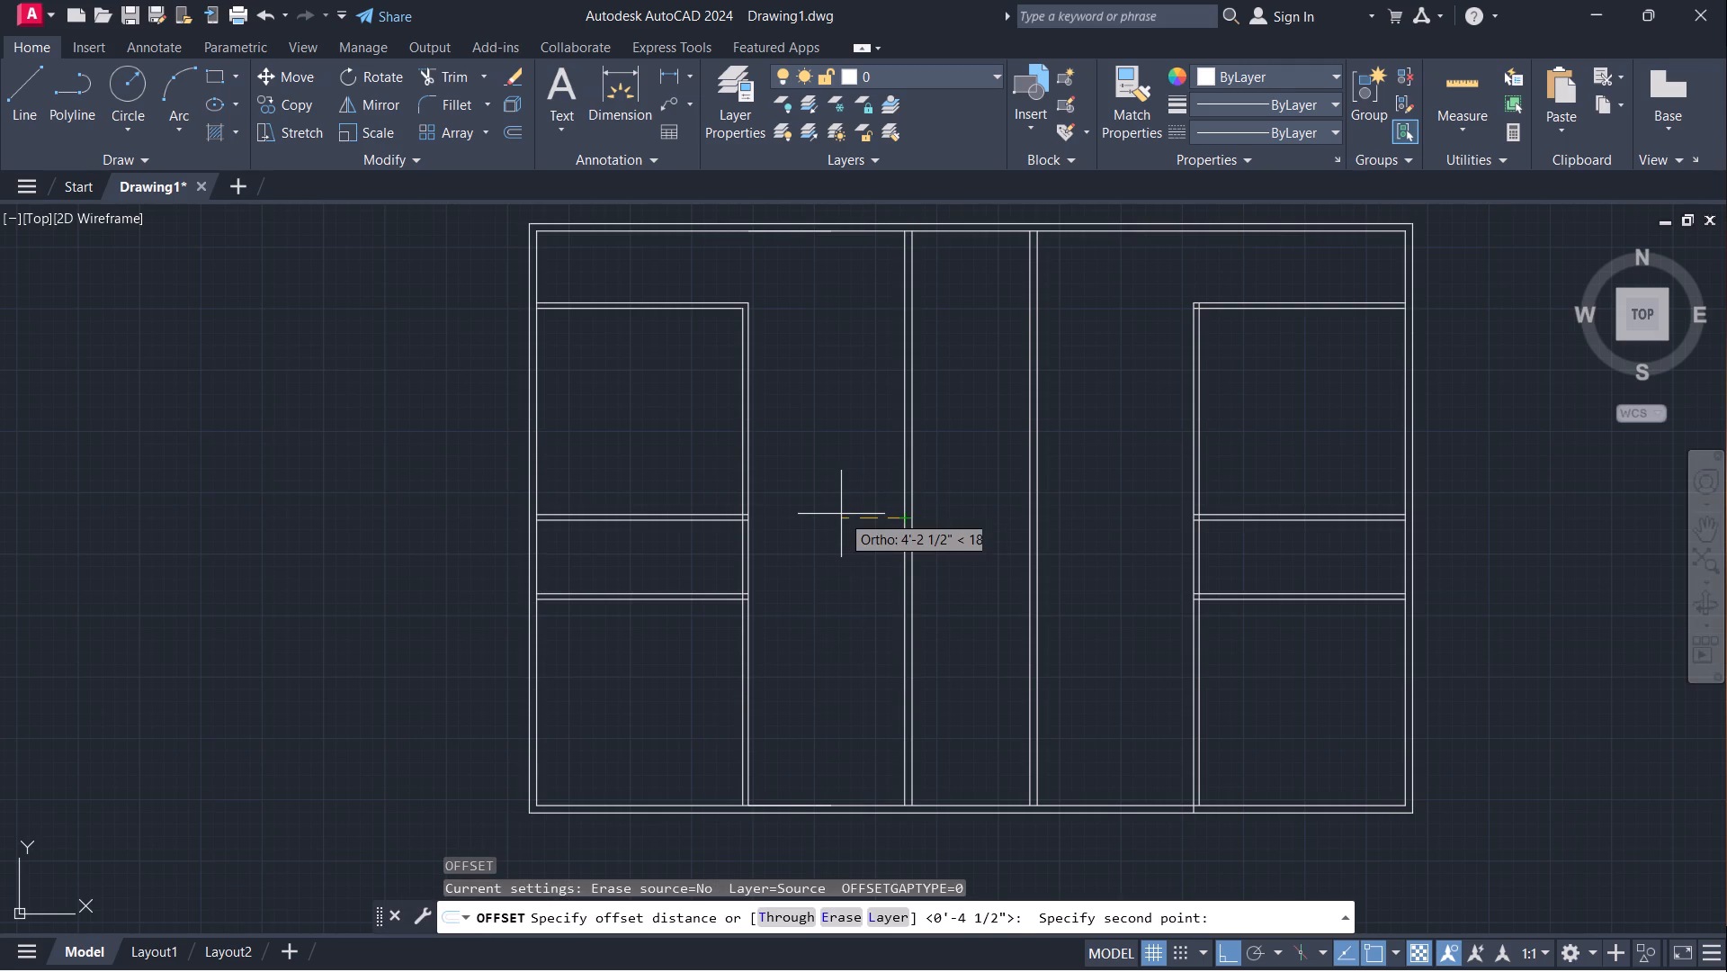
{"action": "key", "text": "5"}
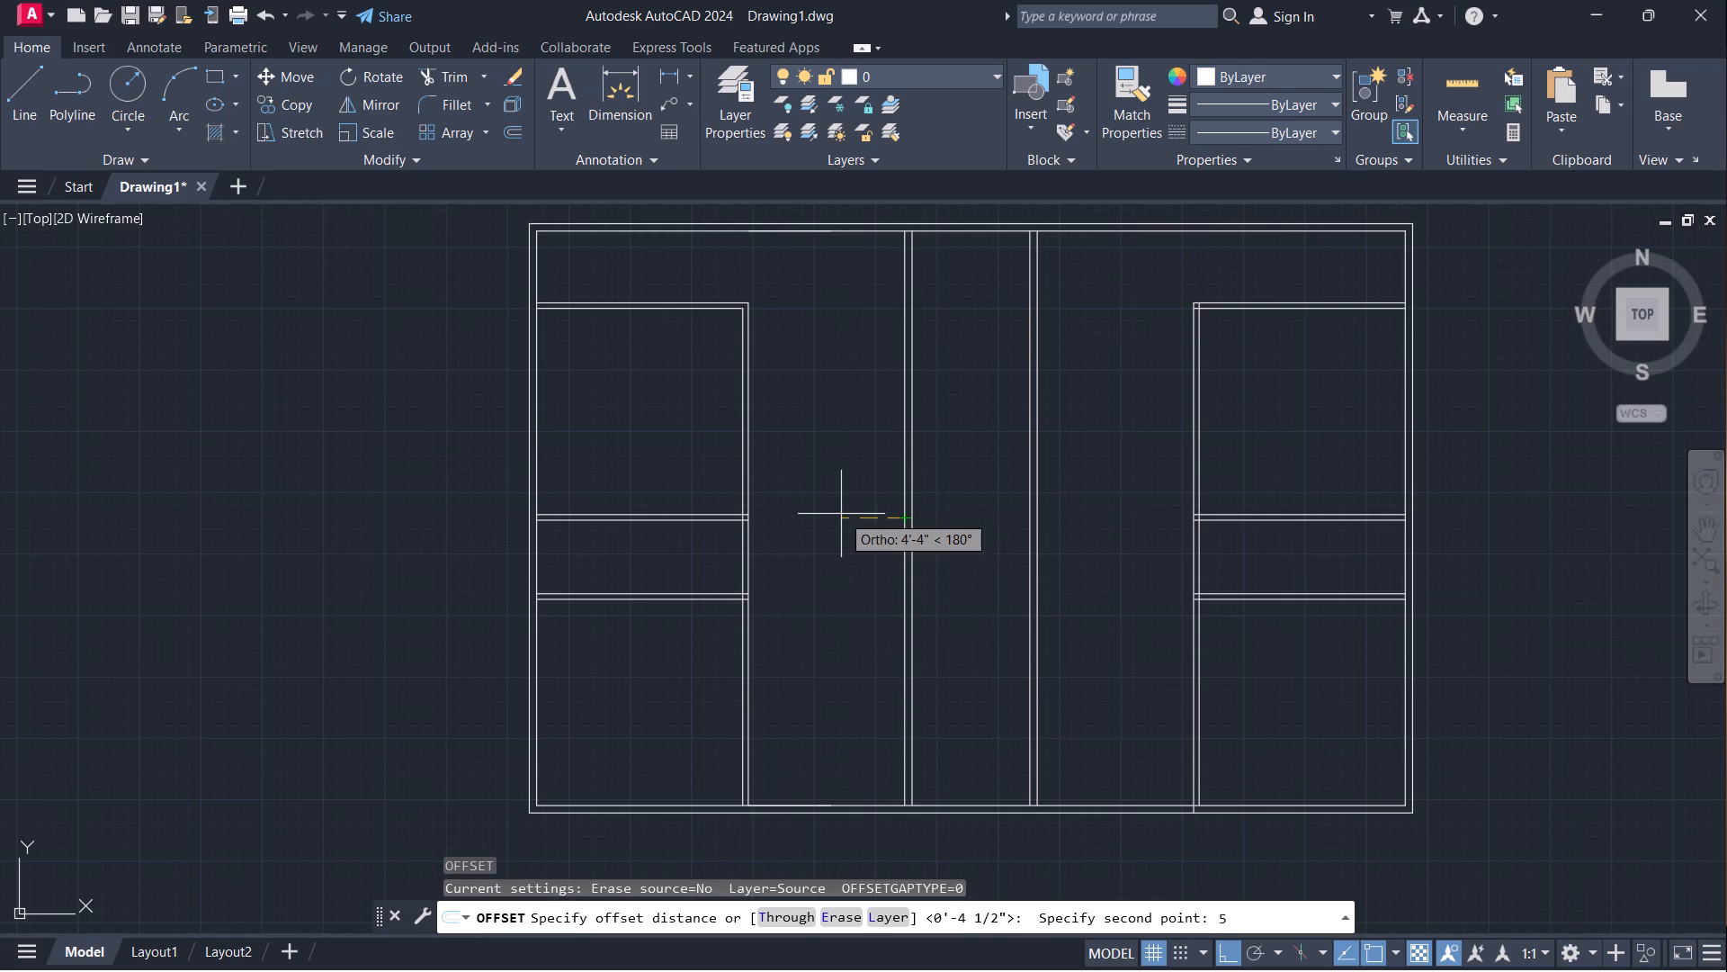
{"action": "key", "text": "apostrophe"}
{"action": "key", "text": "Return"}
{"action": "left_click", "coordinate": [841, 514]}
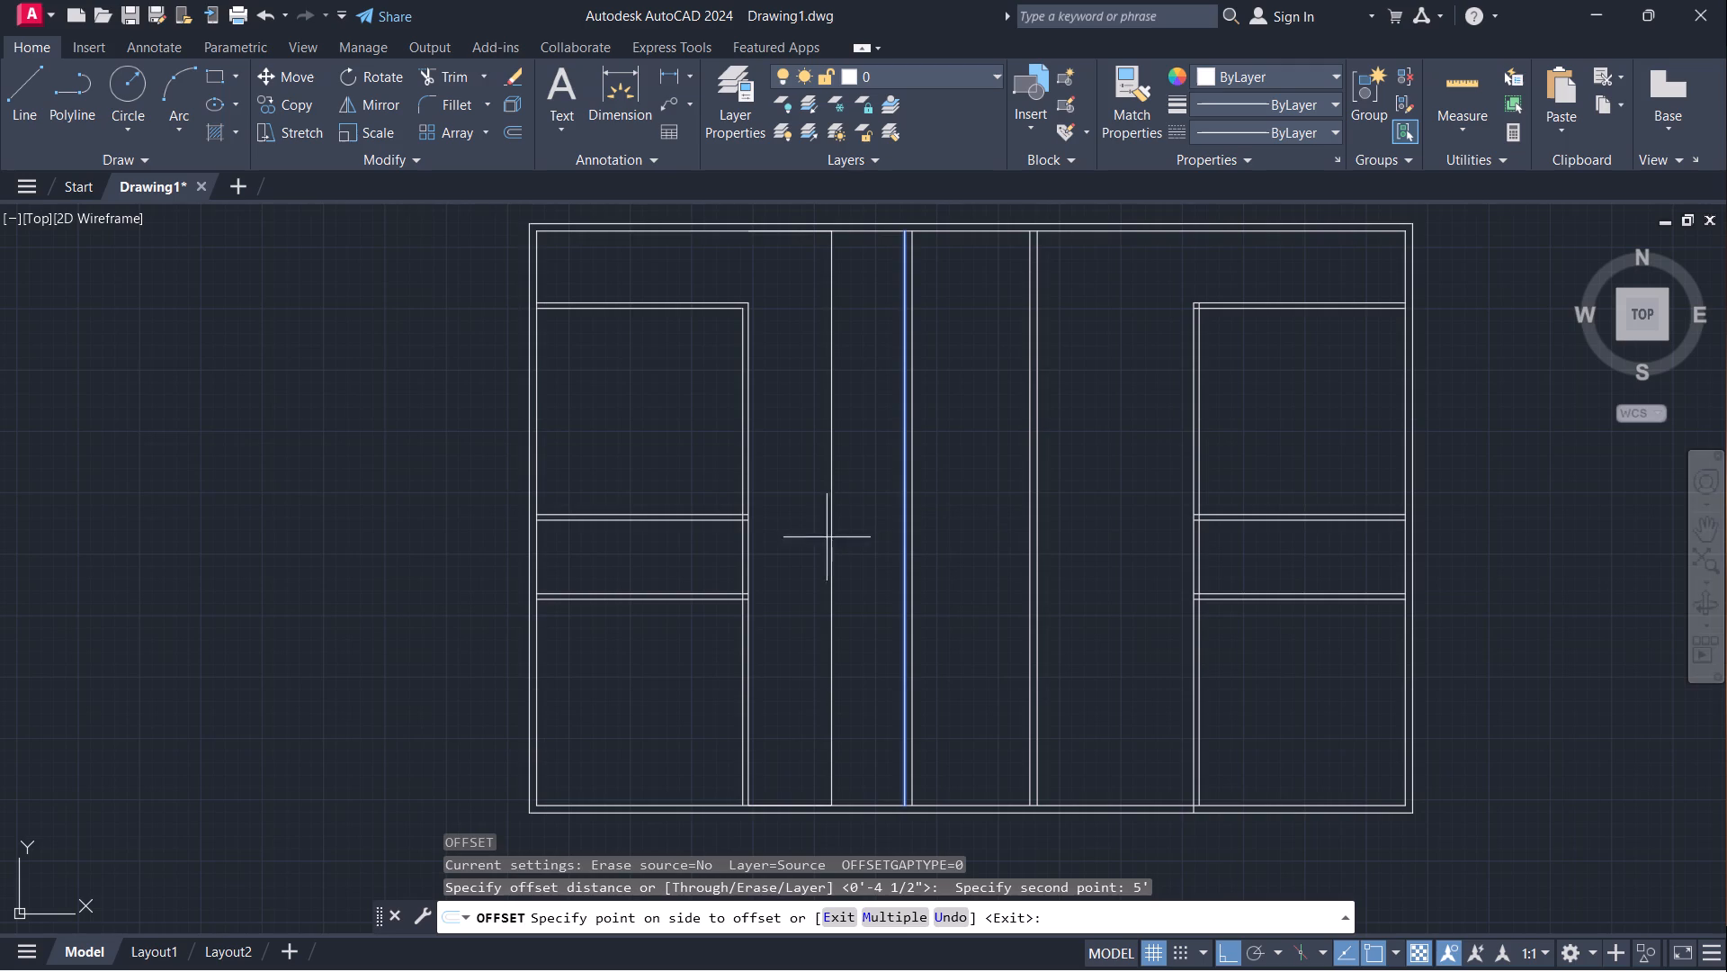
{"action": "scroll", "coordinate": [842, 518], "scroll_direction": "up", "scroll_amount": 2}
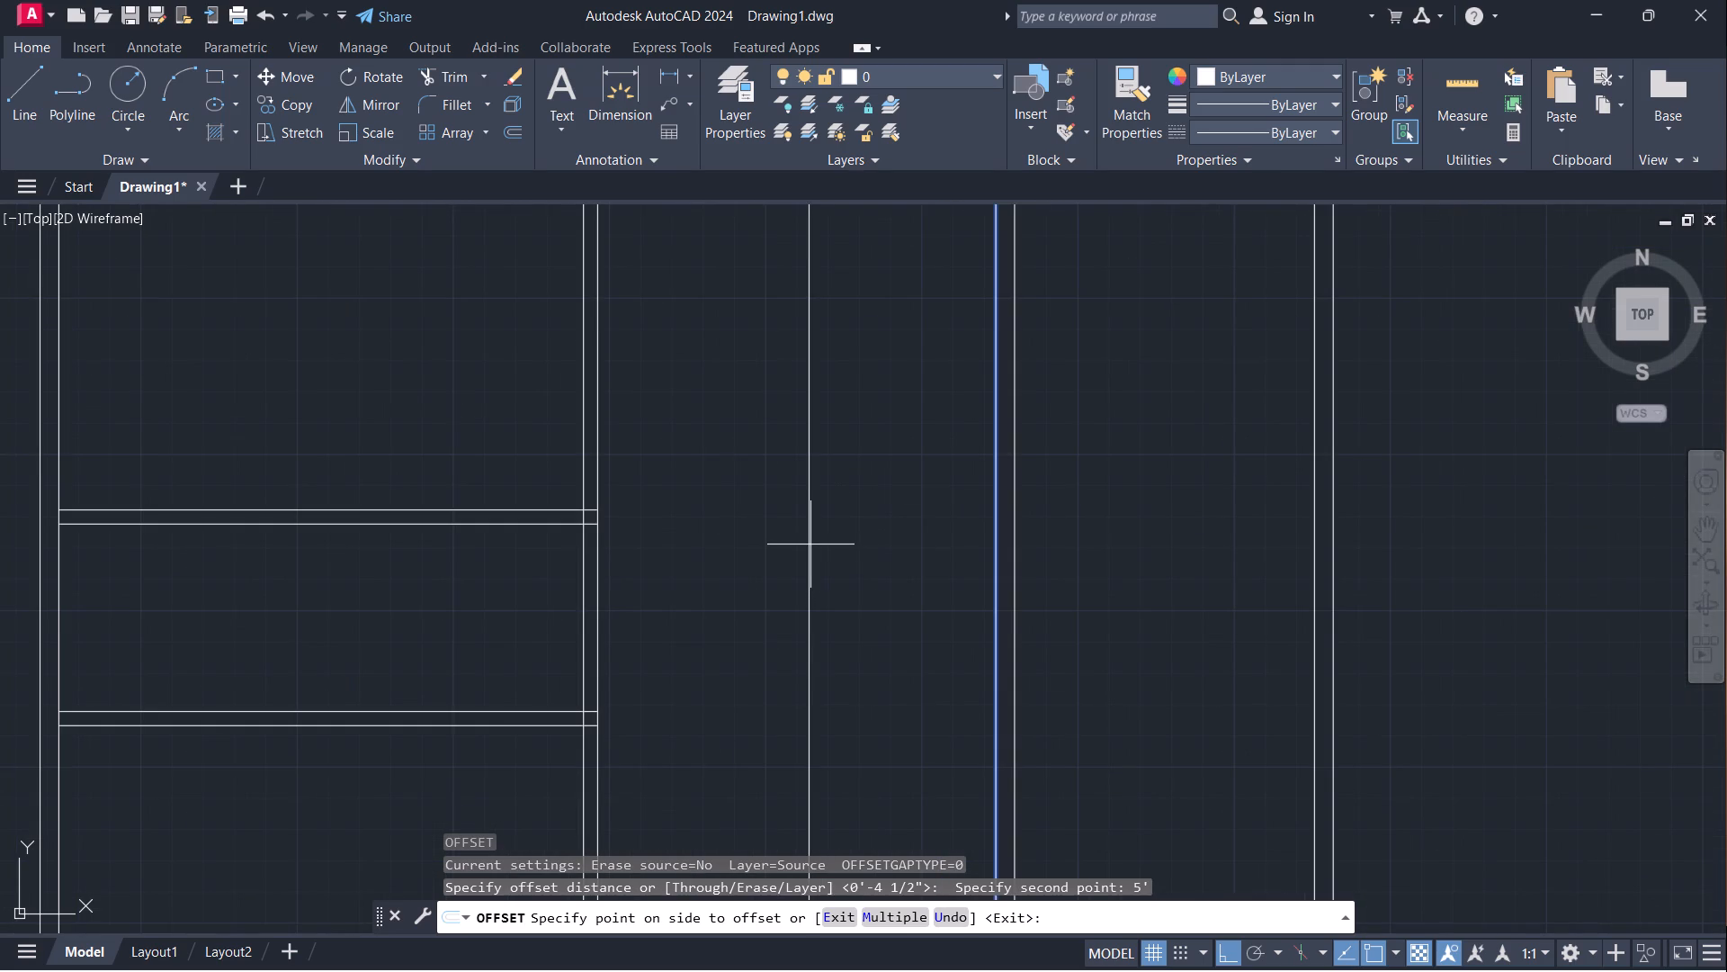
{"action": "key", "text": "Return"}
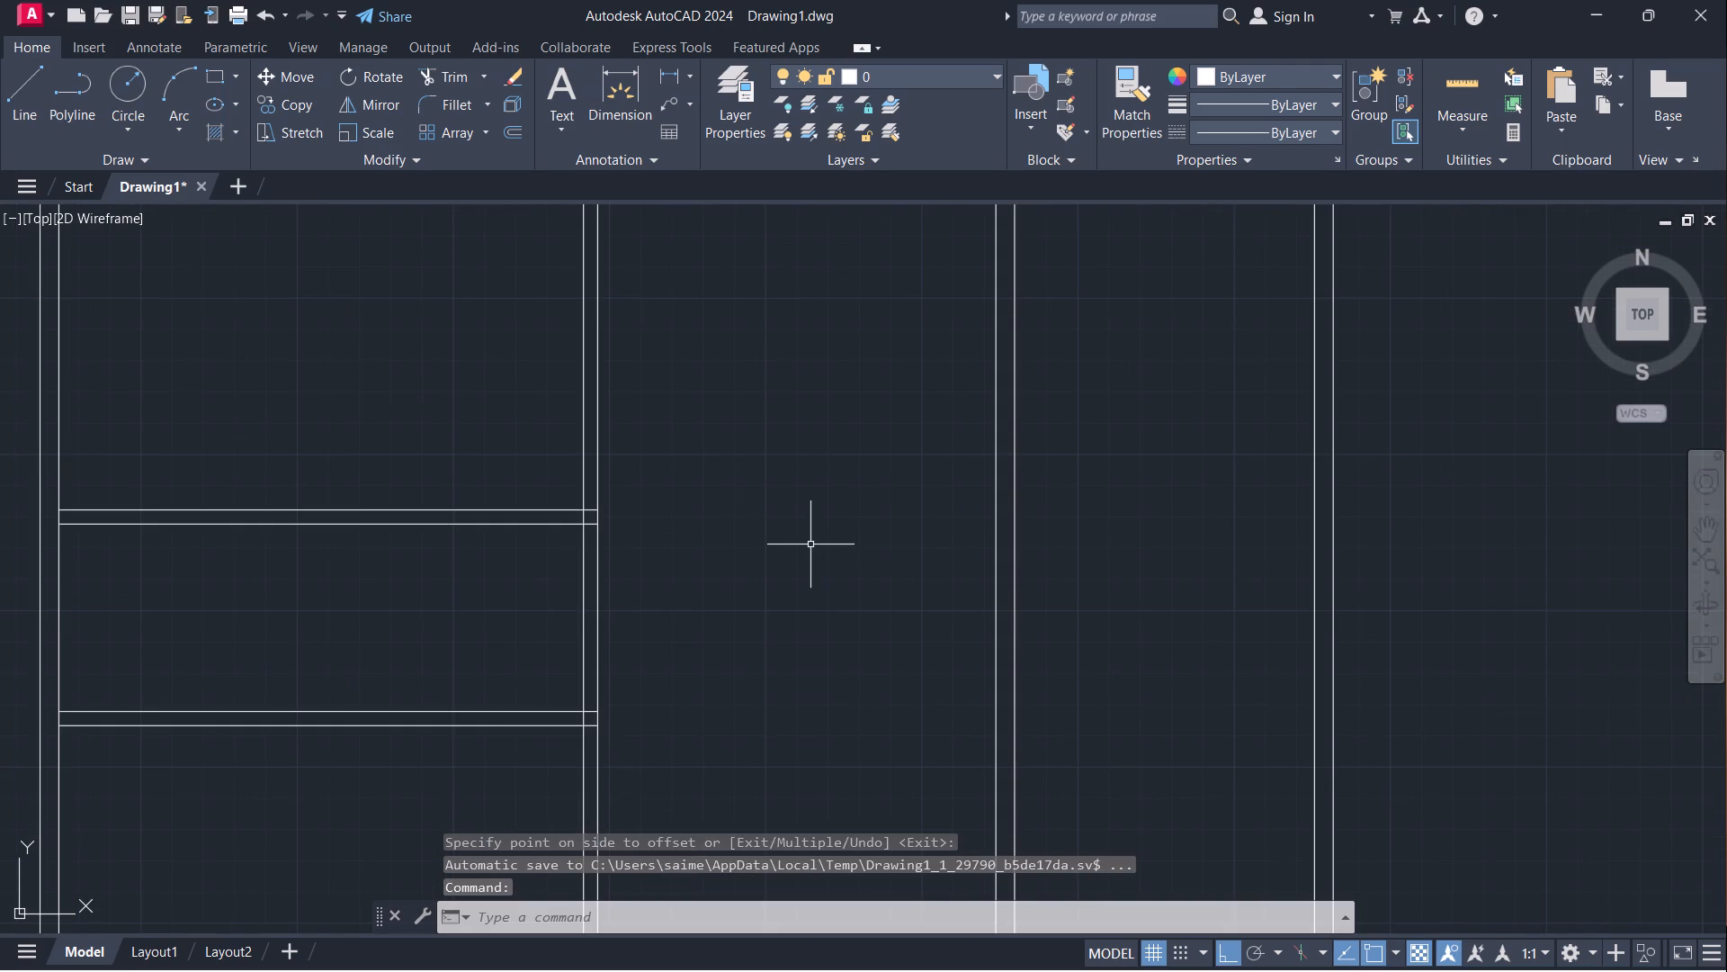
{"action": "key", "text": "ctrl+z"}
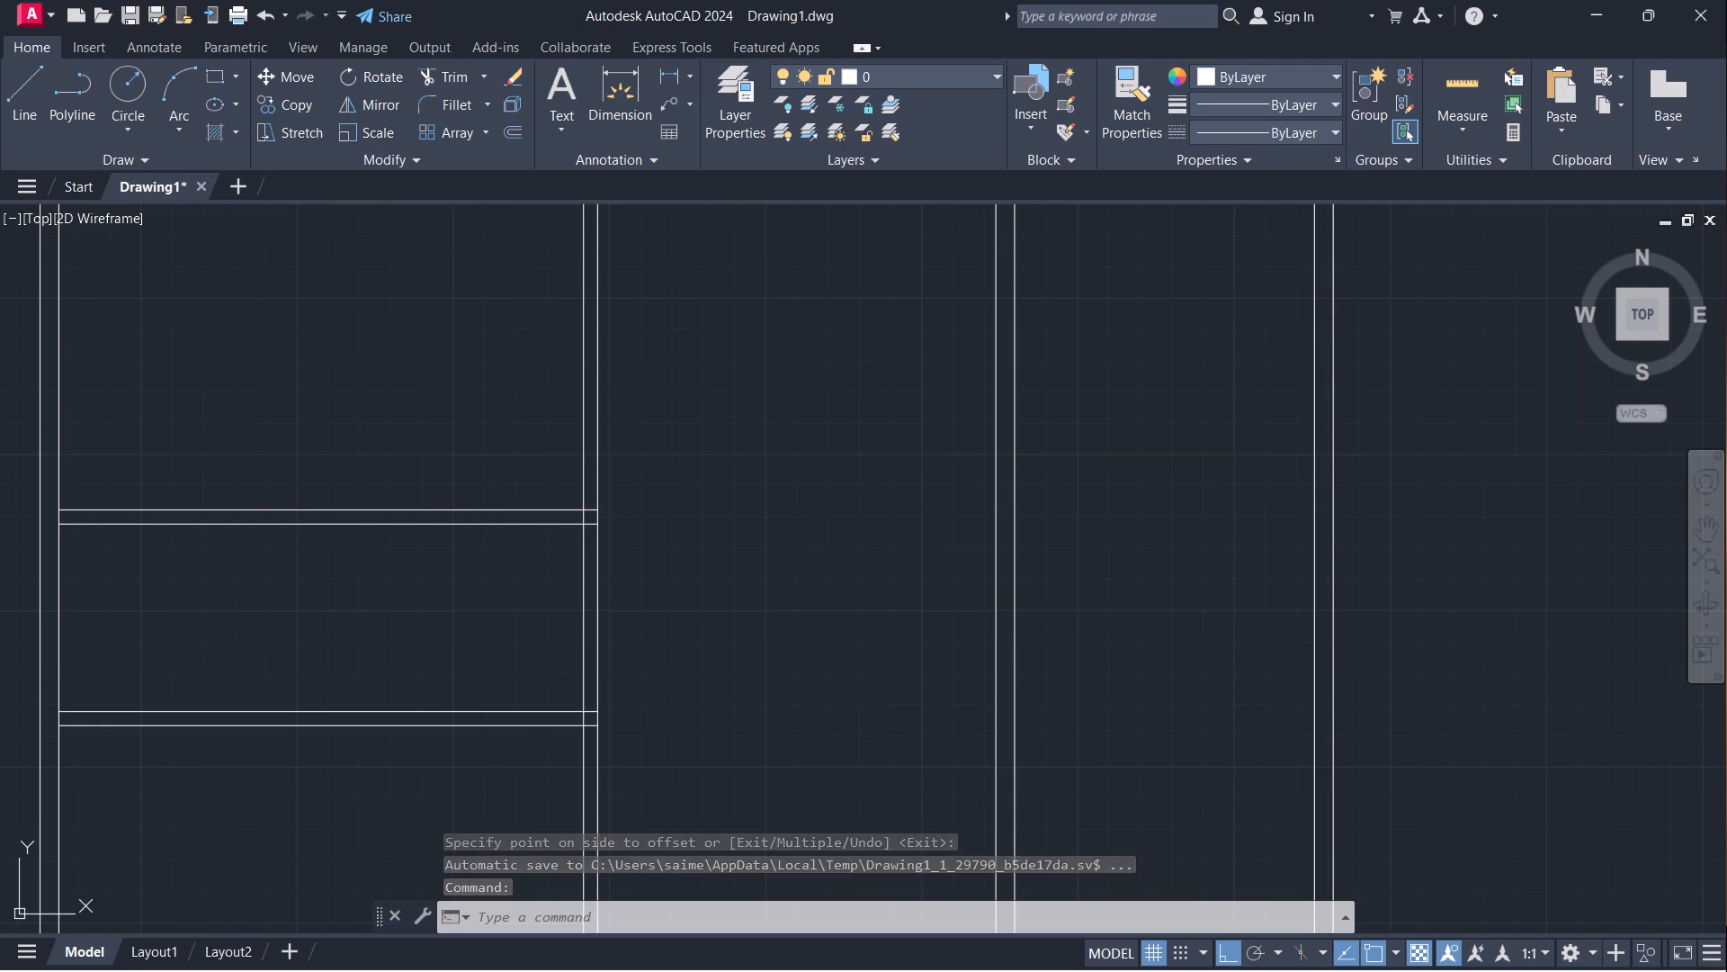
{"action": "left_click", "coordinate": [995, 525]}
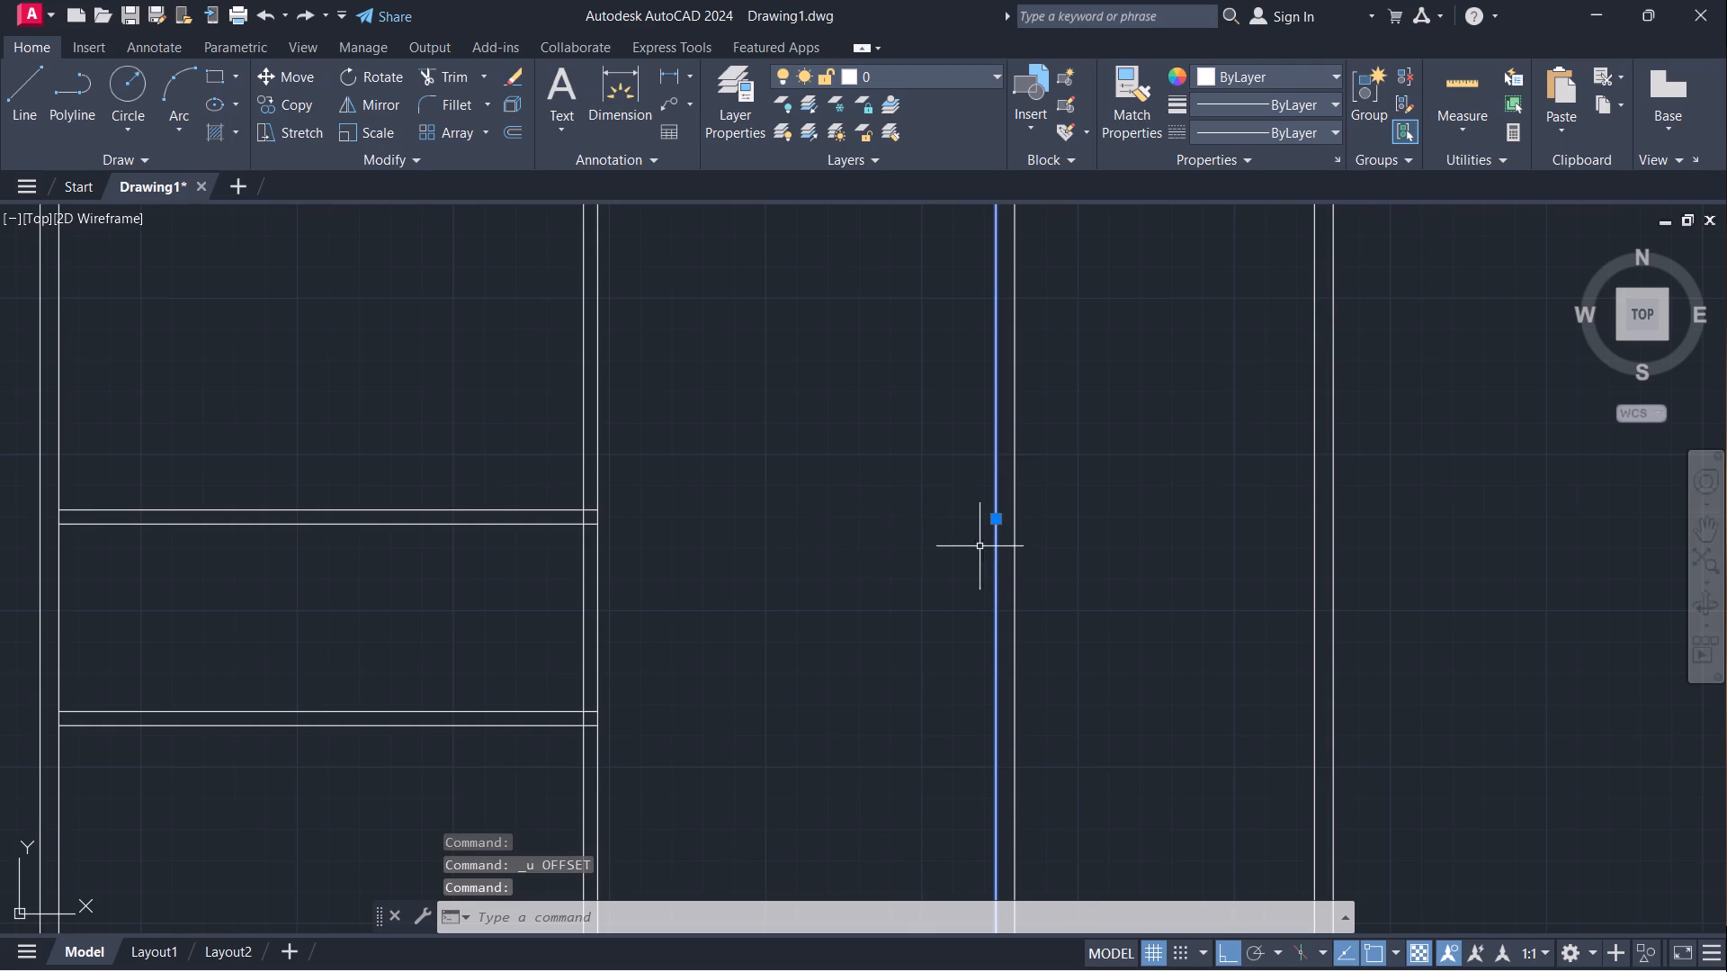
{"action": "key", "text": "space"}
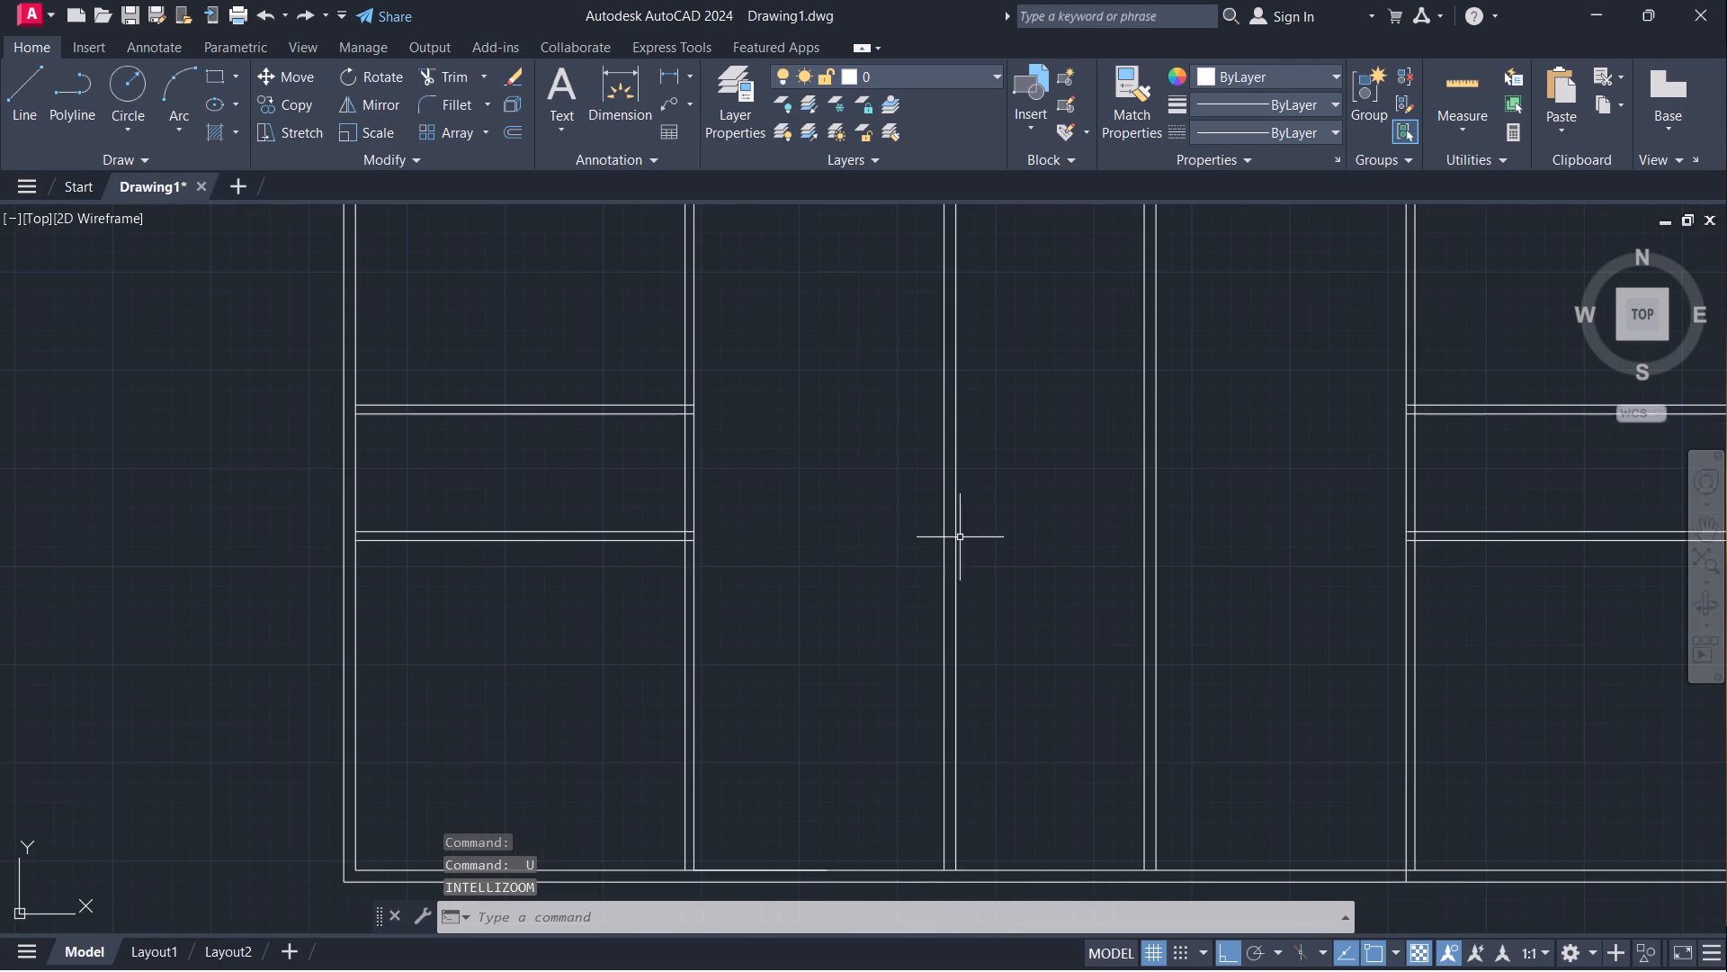
Offset the west line of the first central wall 5' toward the west-side rooms.
{"action": "left_click", "coordinate": [944, 544]}
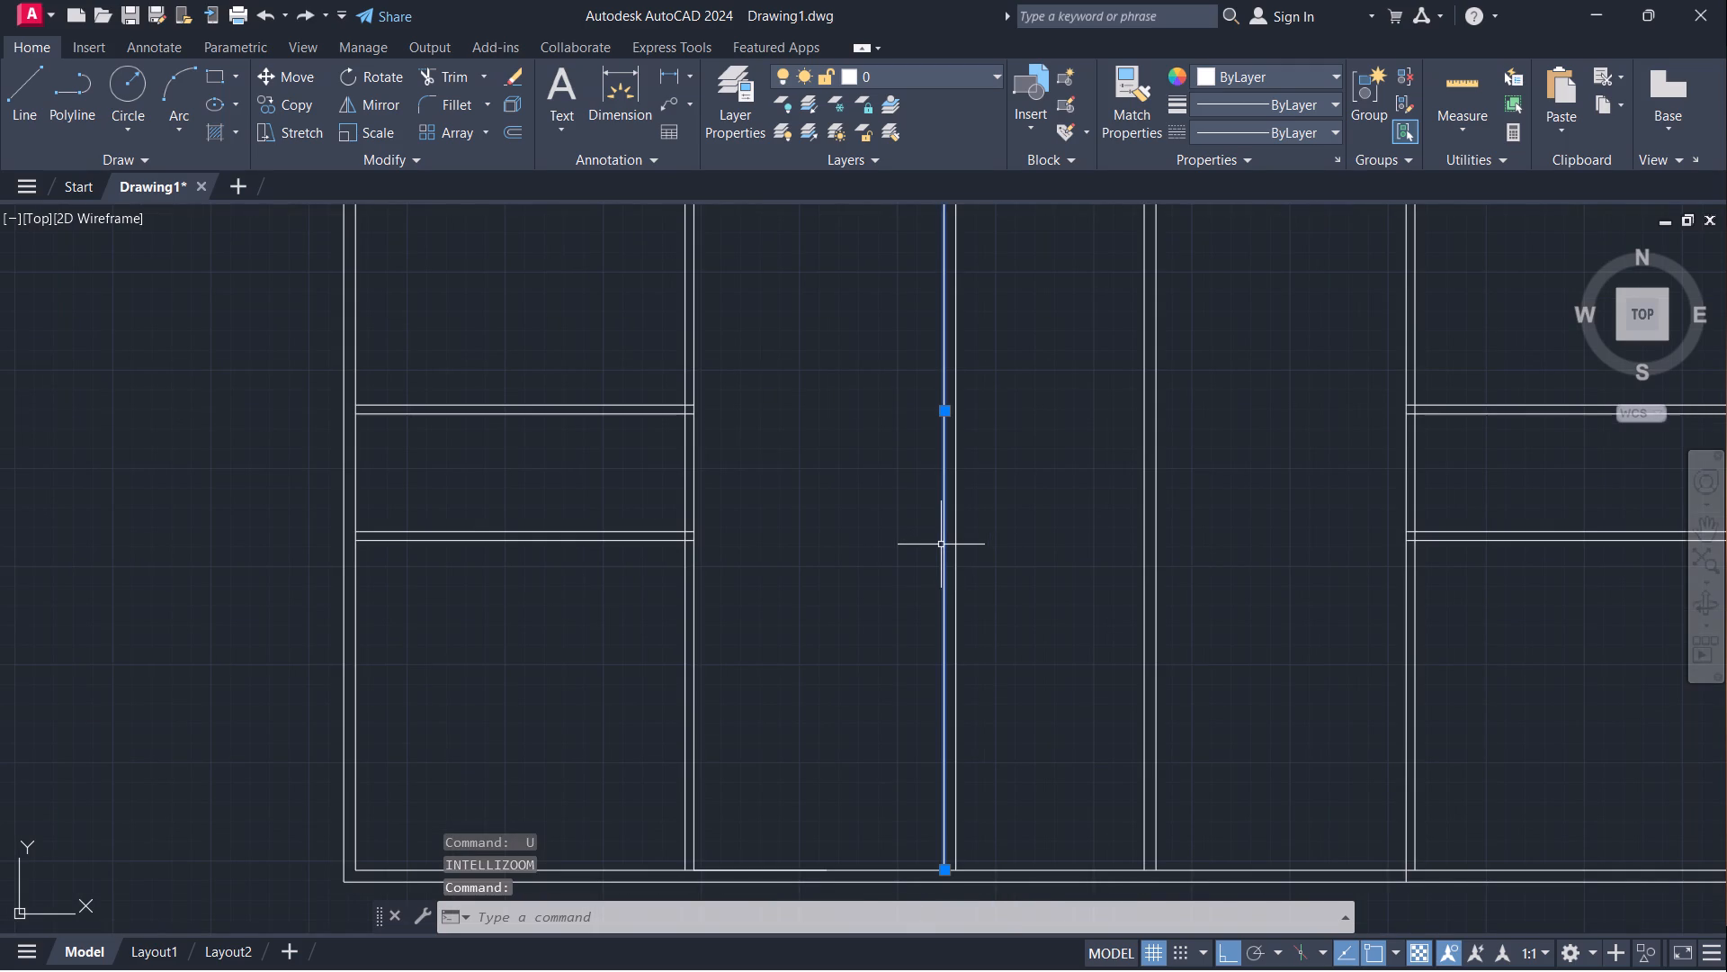
{"action": "key", "text": "o"}
{"action": "key", "text": "Return"}
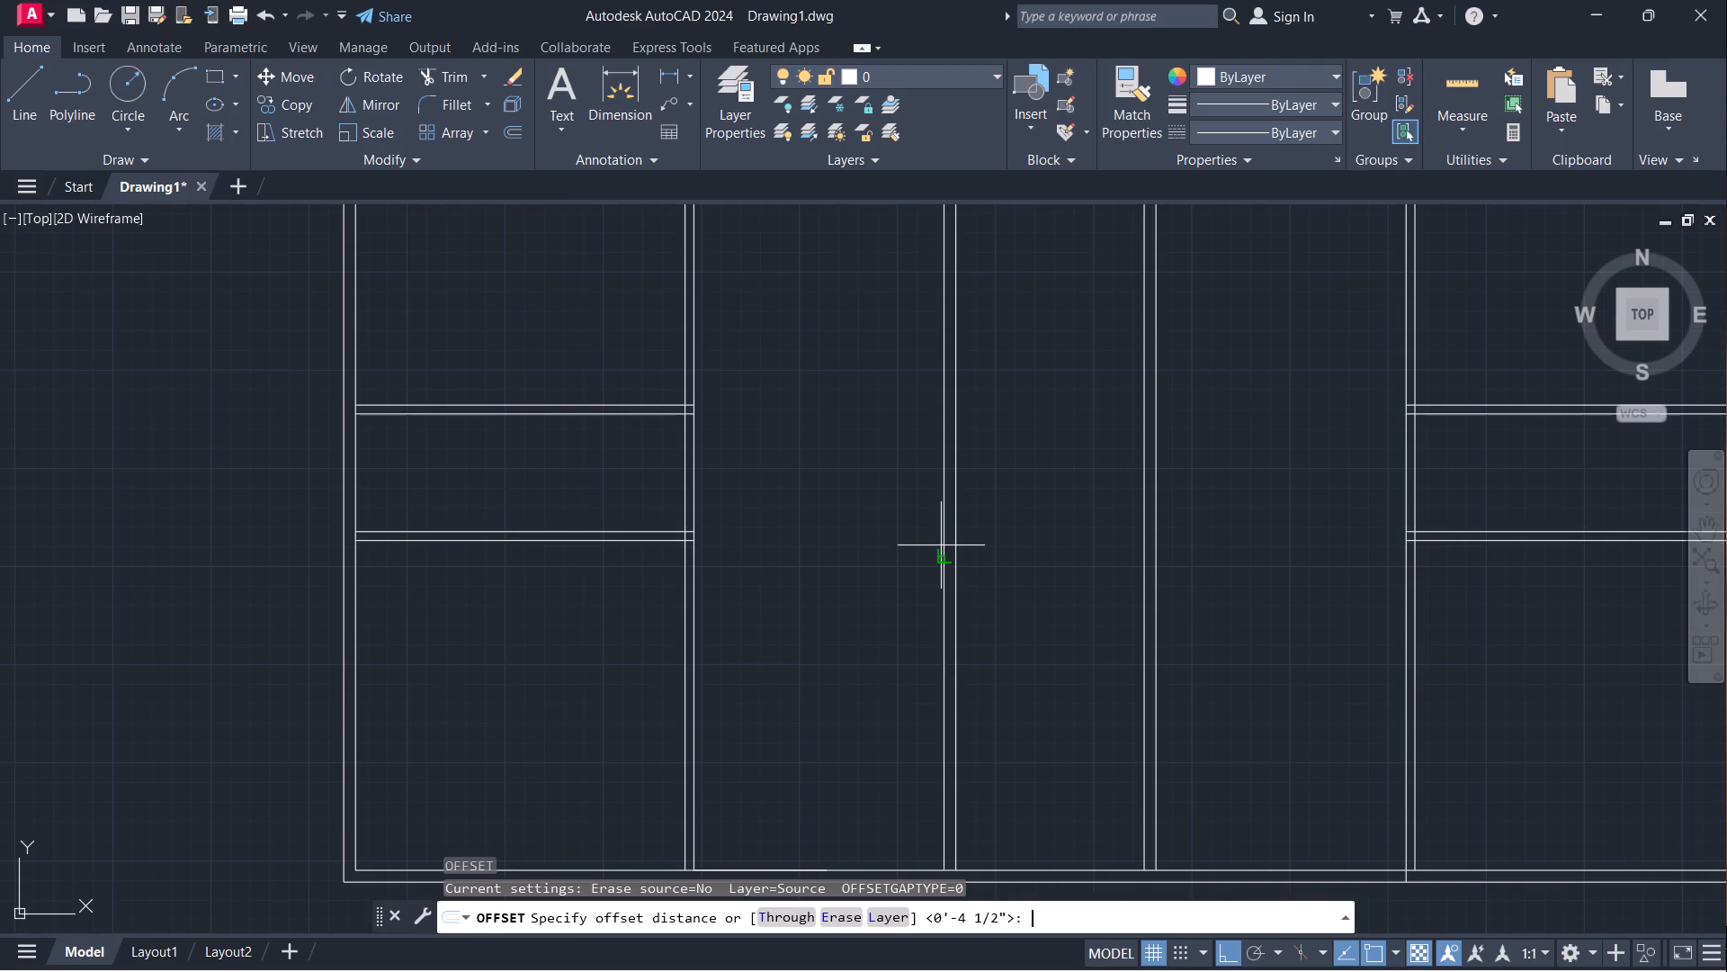
{"action": "left_click", "coordinate": [942, 484]}
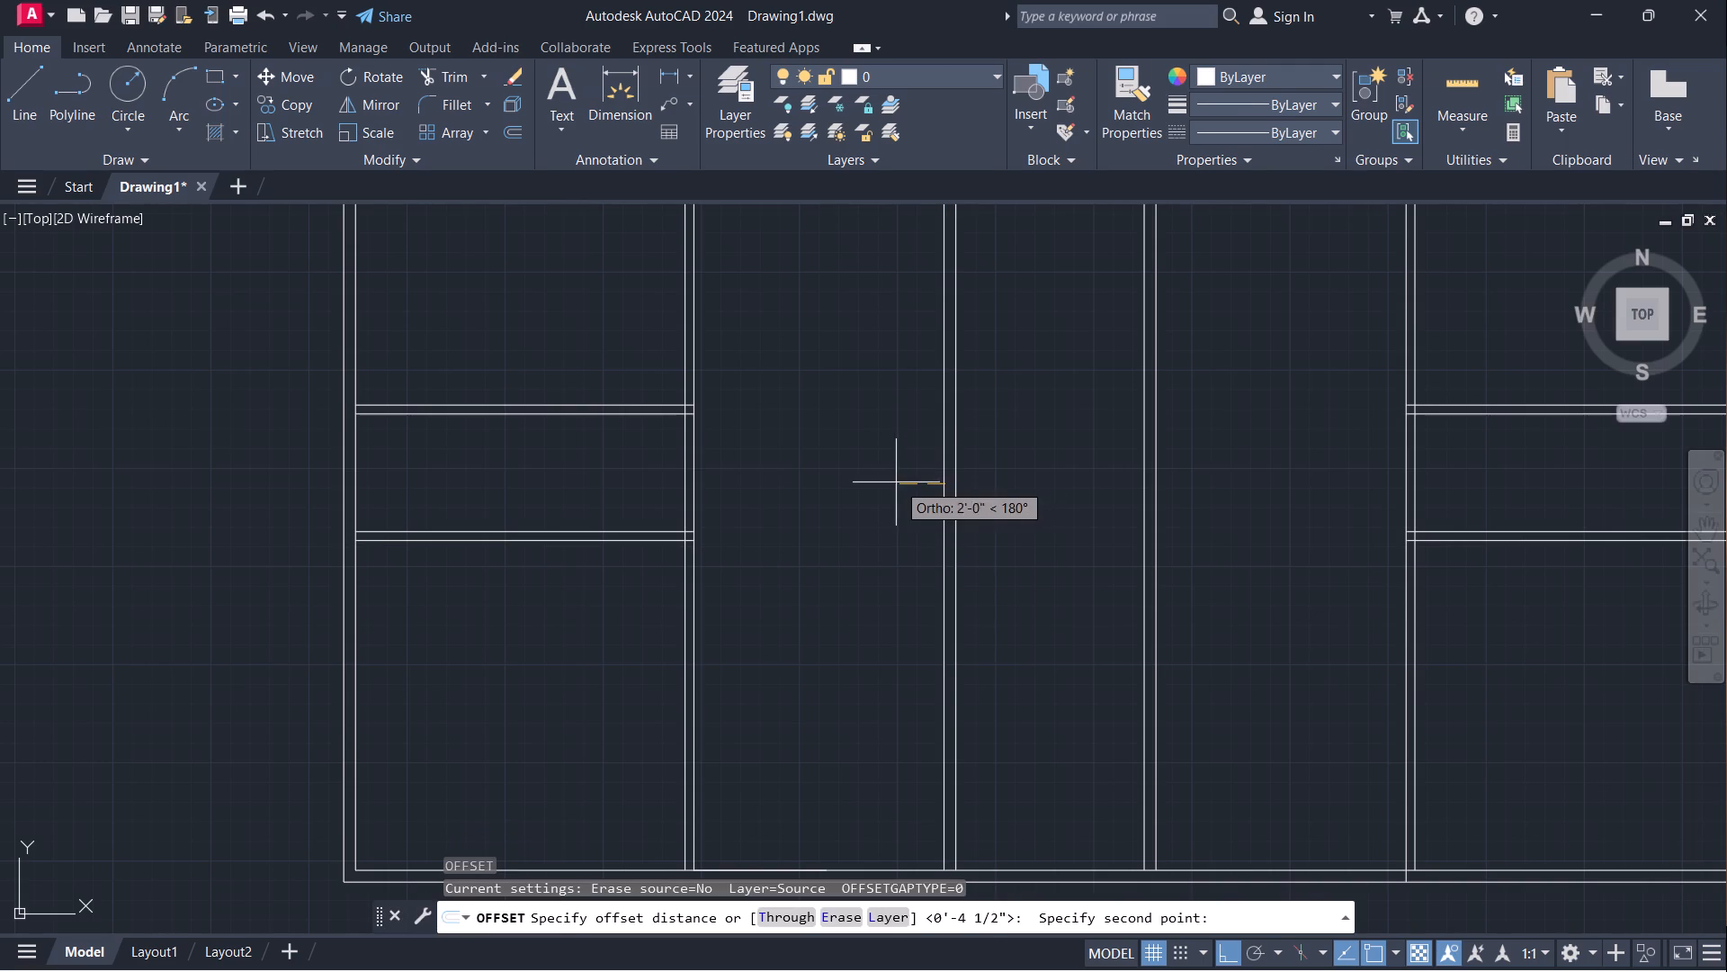
{"action": "key", "text": "5"}
{"action": "key", "text": "apostrophe"}
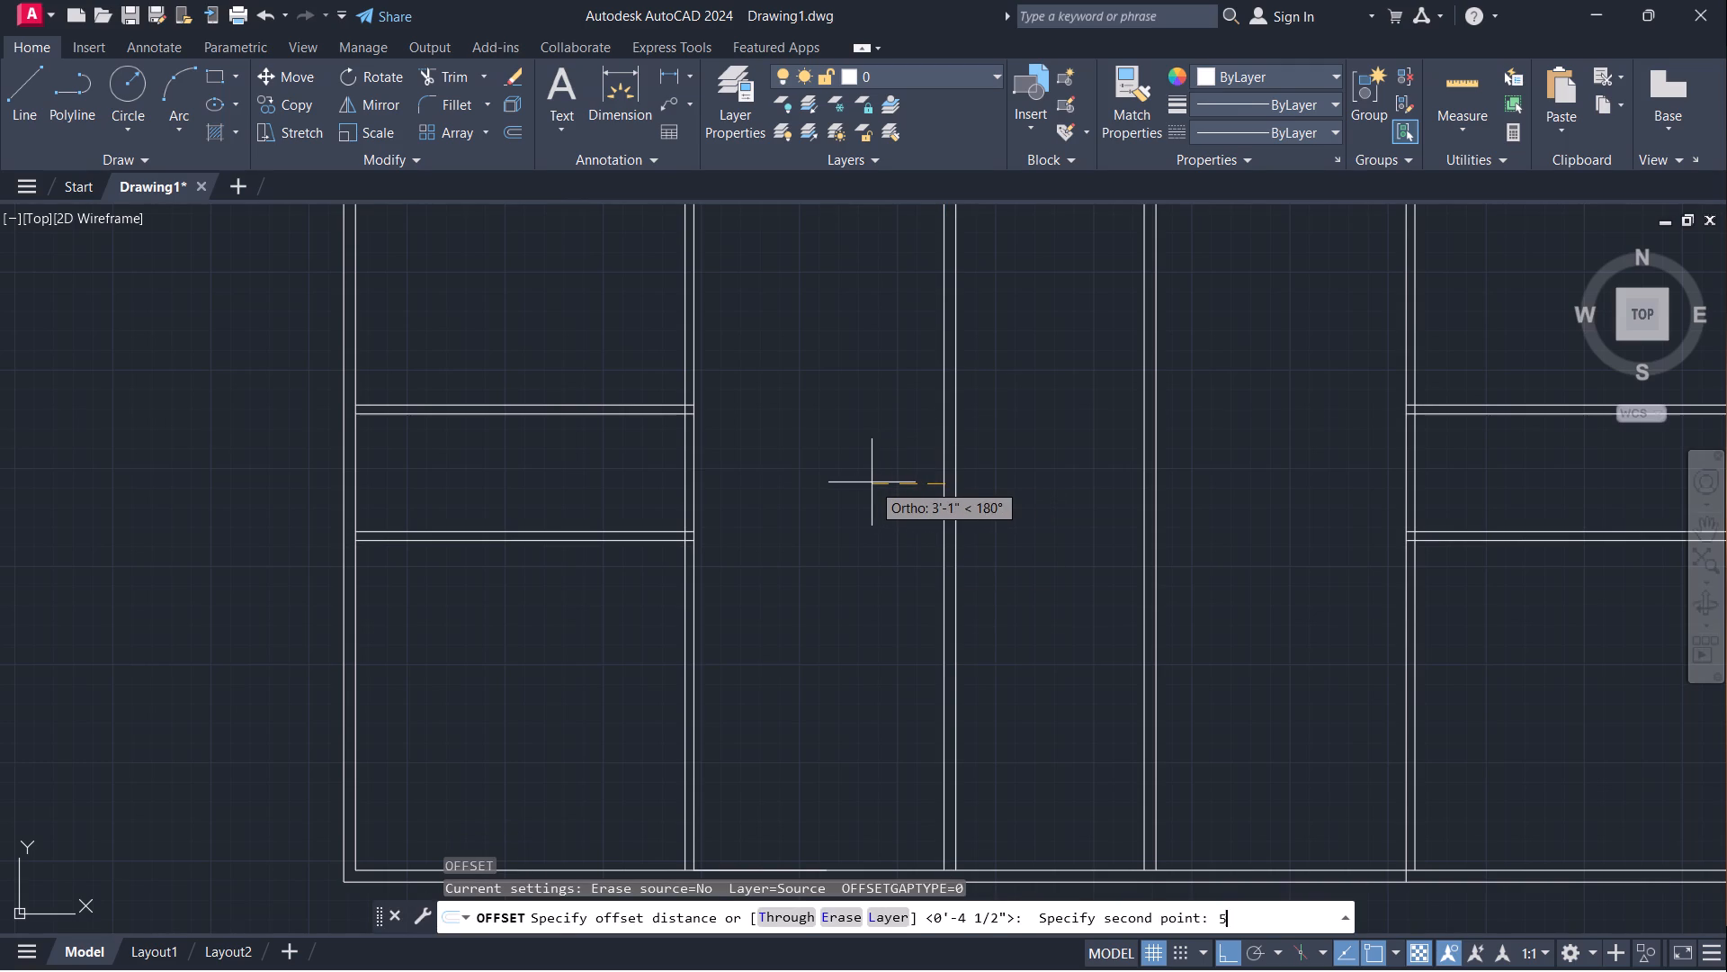
{"action": "key", "text": "Return"}
{"action": "left_click", "coordinate": [848, 482]}
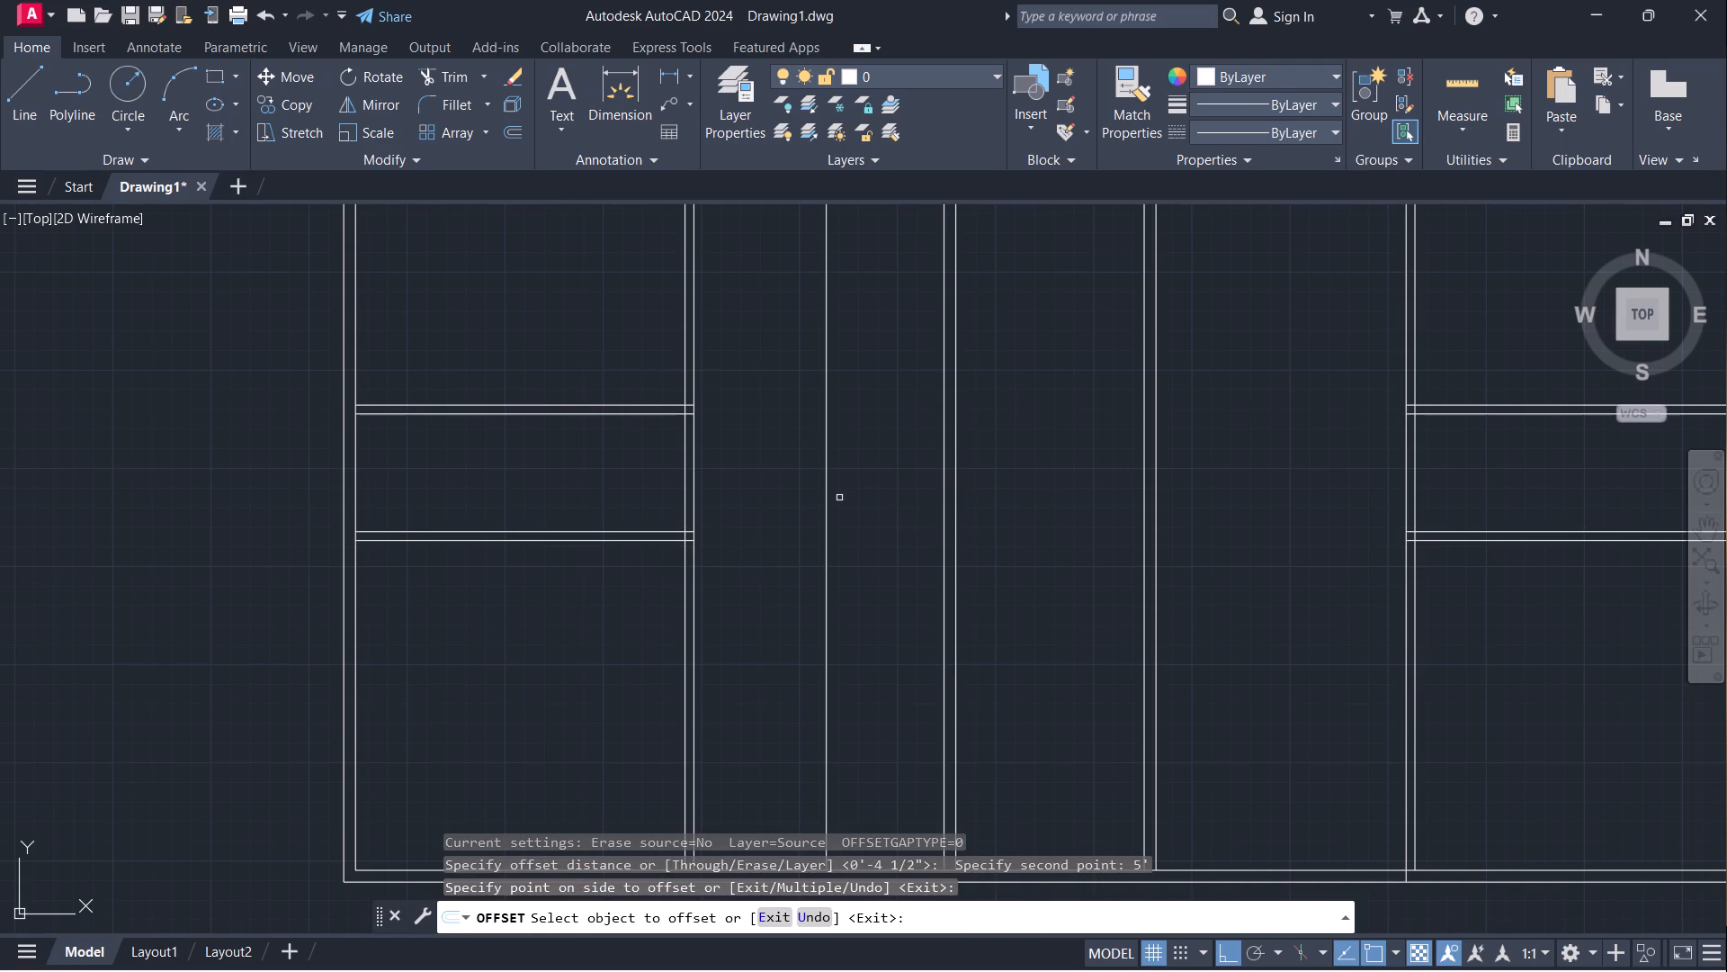
Offset the new vertical line 4.5" toward the west-side rooms to form a partition beside the first central wall.
{"action": "left_click", "coordinate": [826, 517]}
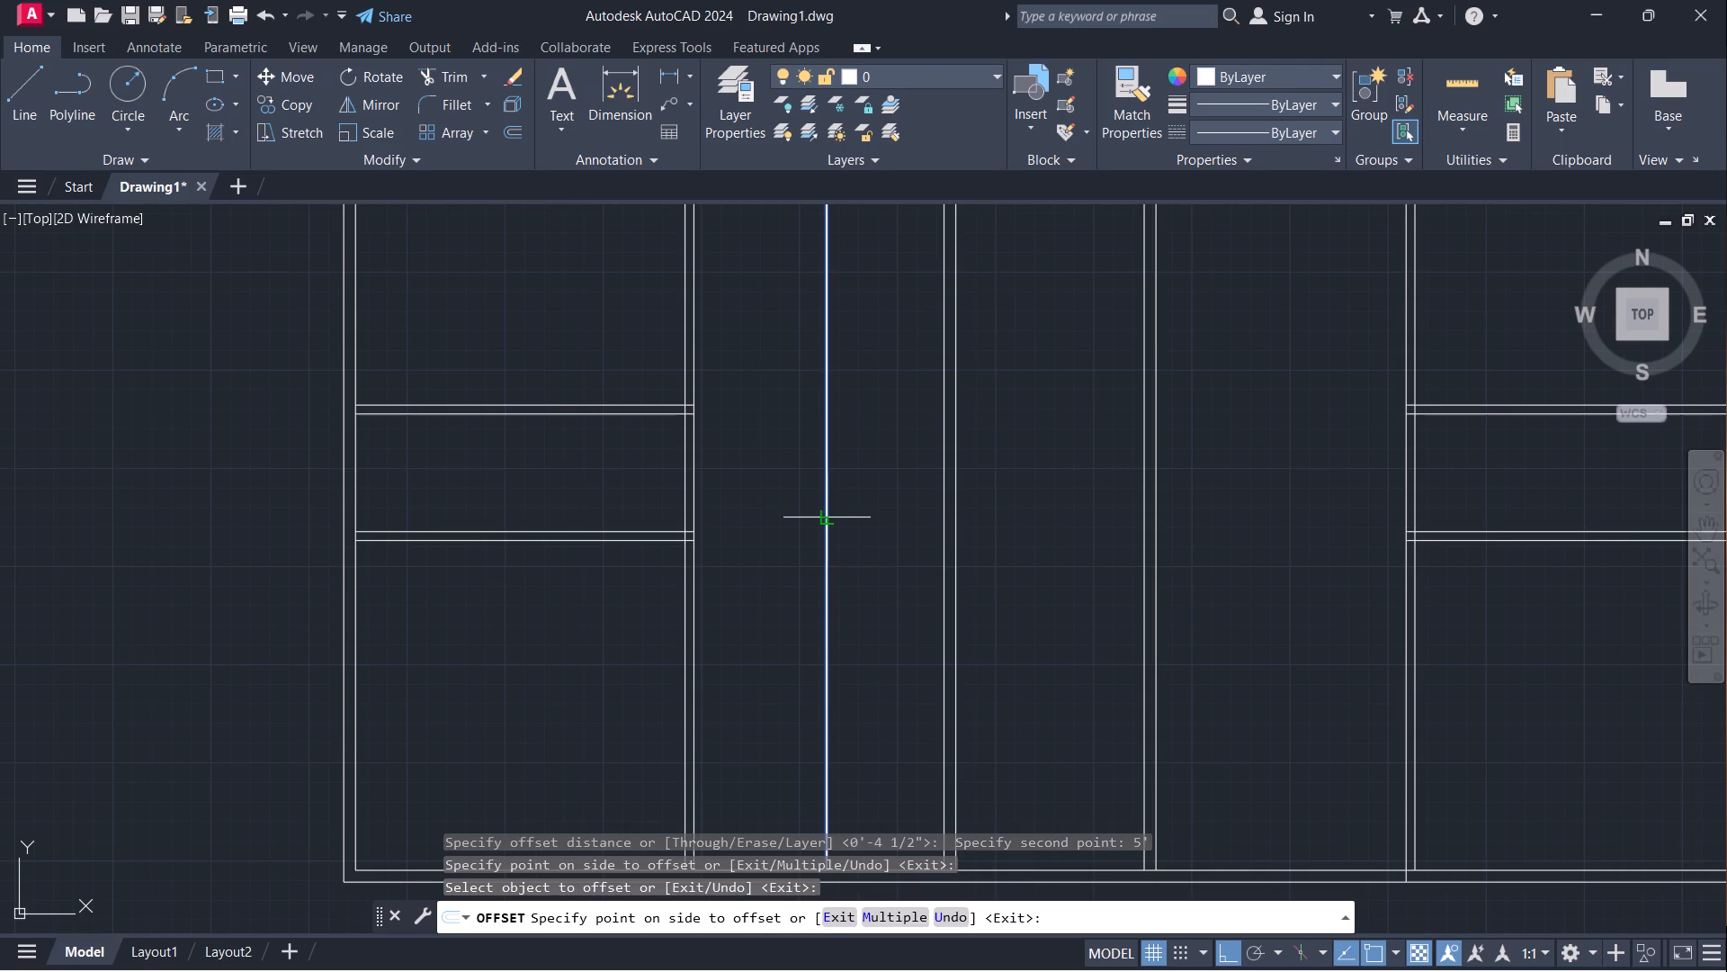
{"action": "key", "text": "space"}
{"action": "key", "text": "space"}
{"action": "left_click", "coordinate": [822, 518]}
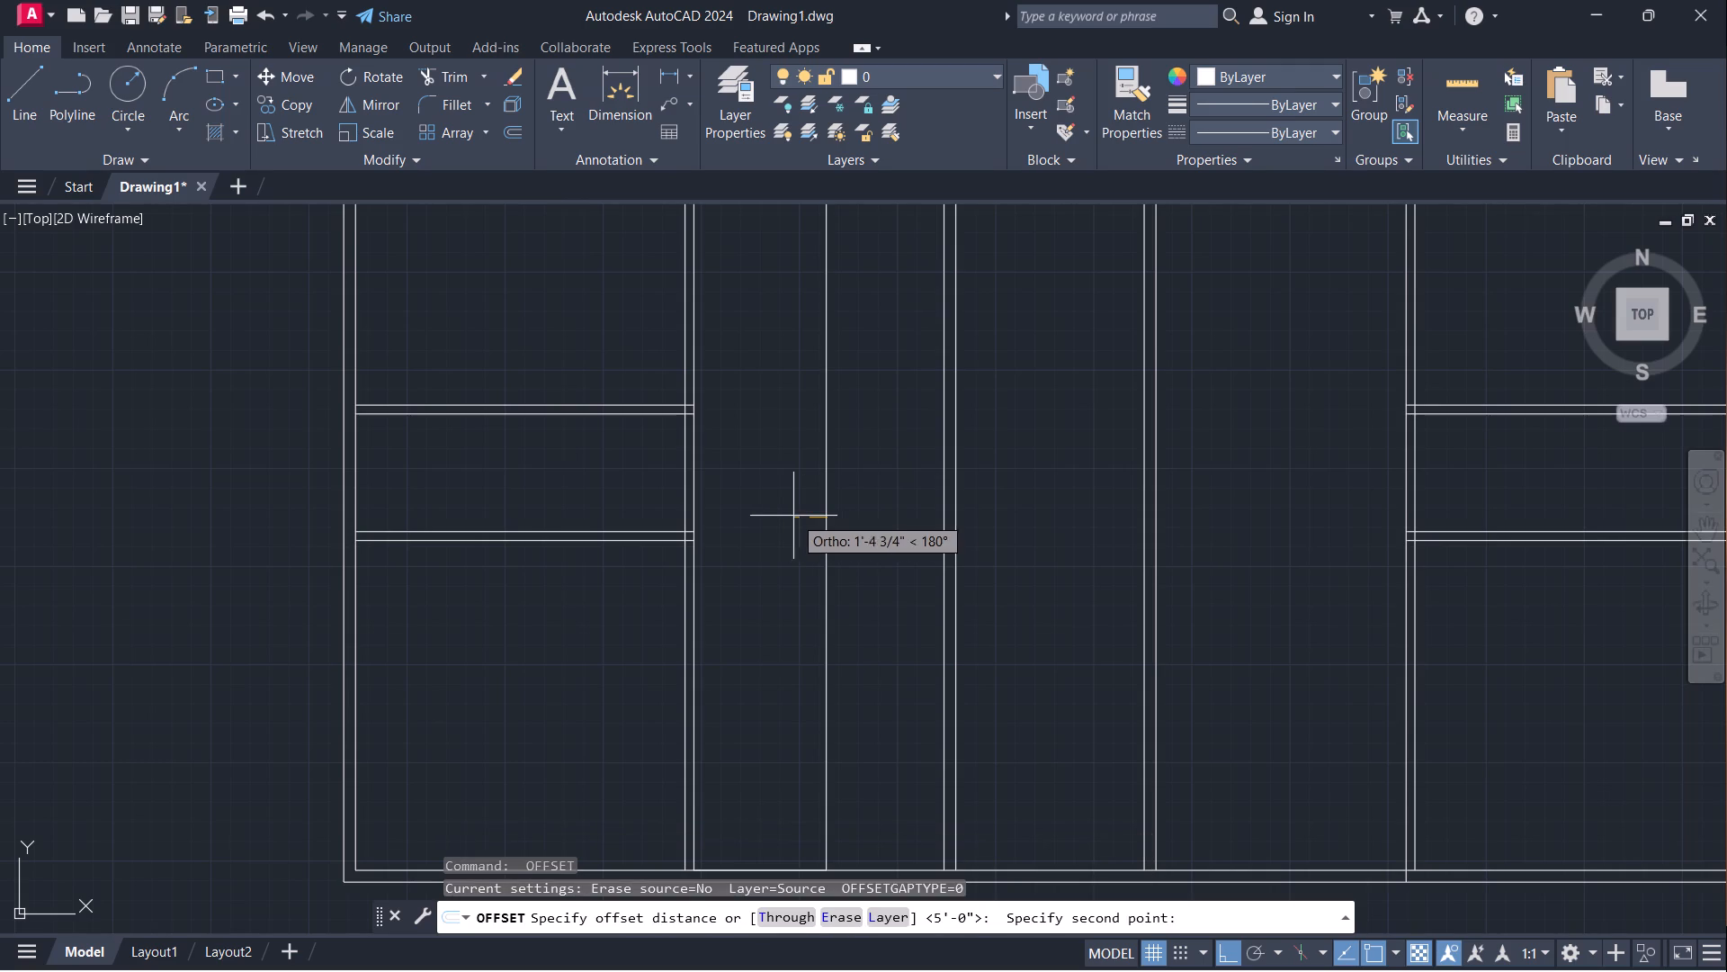
{"action": "type", "text": "4.5\""}
{"action": "key", "text": "Return"}
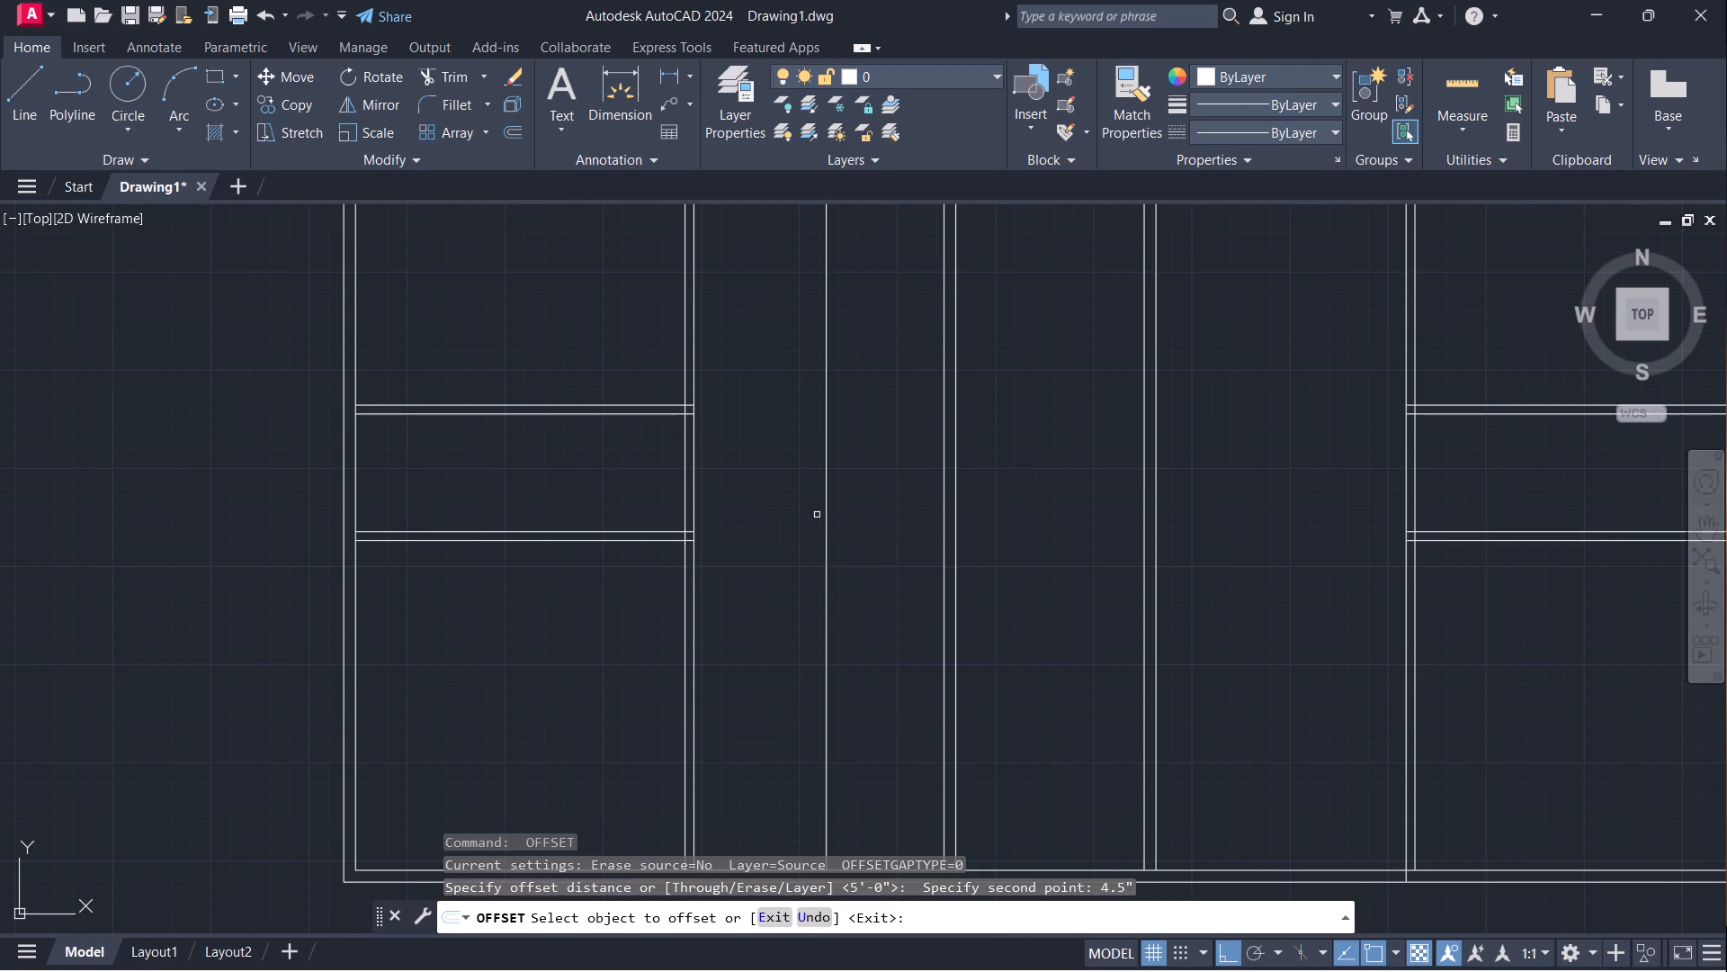
{"action": "left_click", "coordinate": [825, 515]}
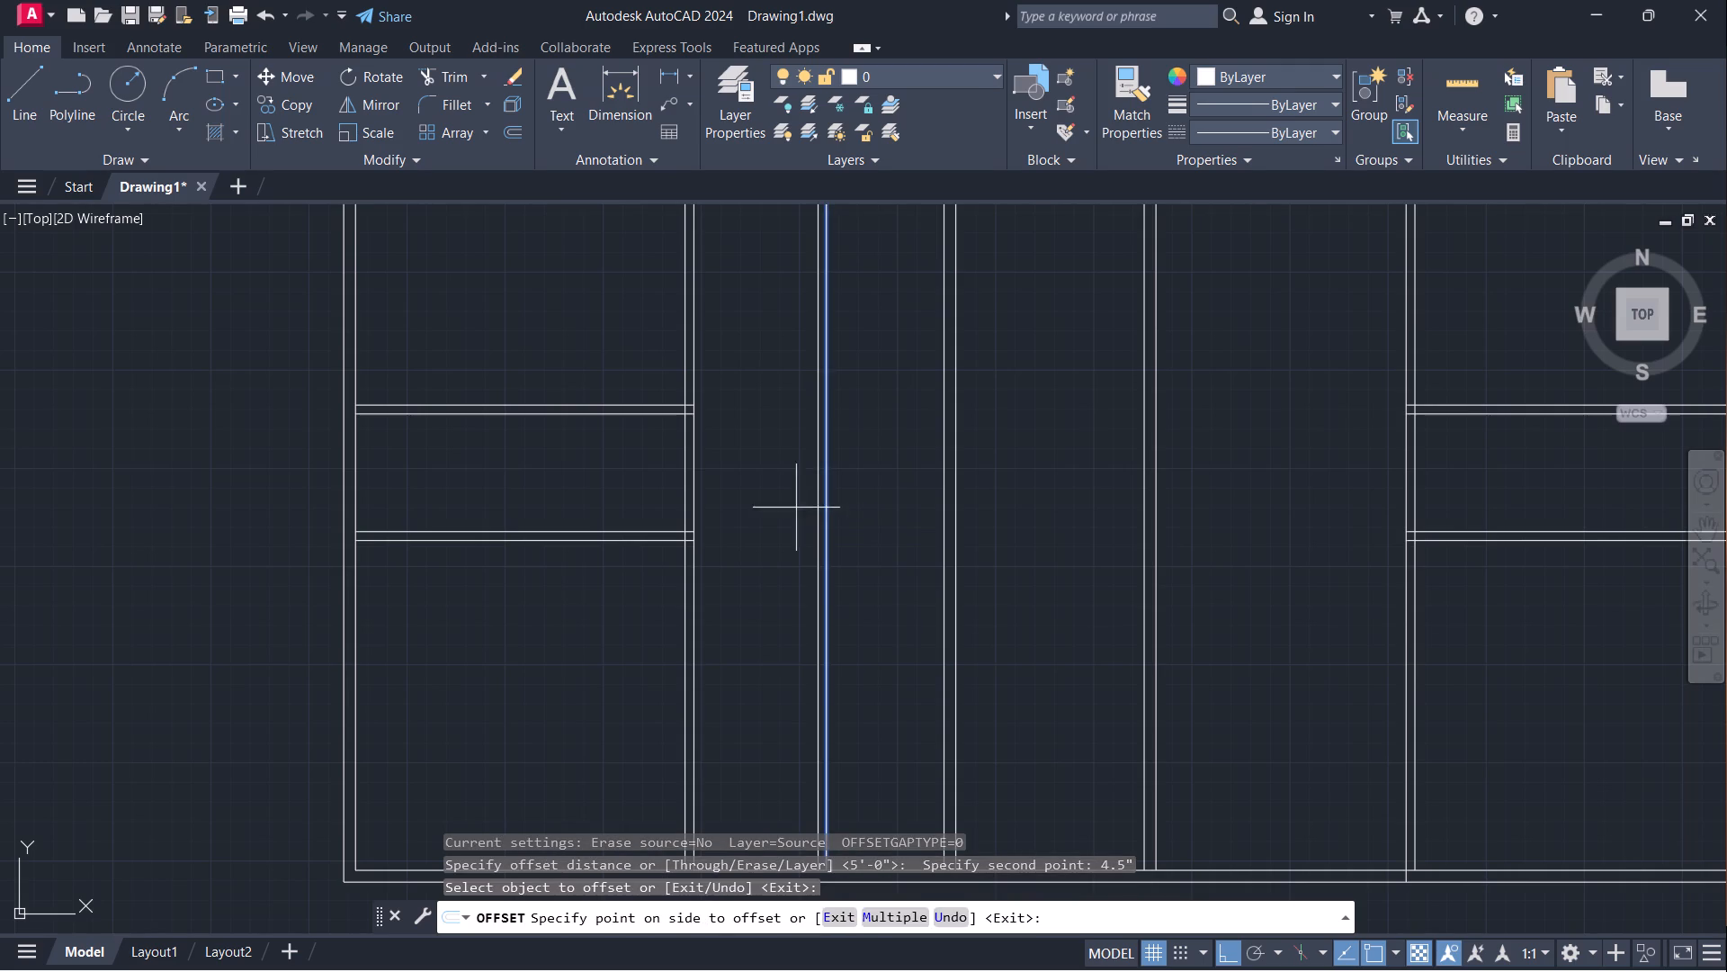
{"action": "left_click", "coordinate": [783, 502]}
{"action": "scroll", "coordinate": [841, 372], "scroll_direction": "down", "scroll_amount": 2}
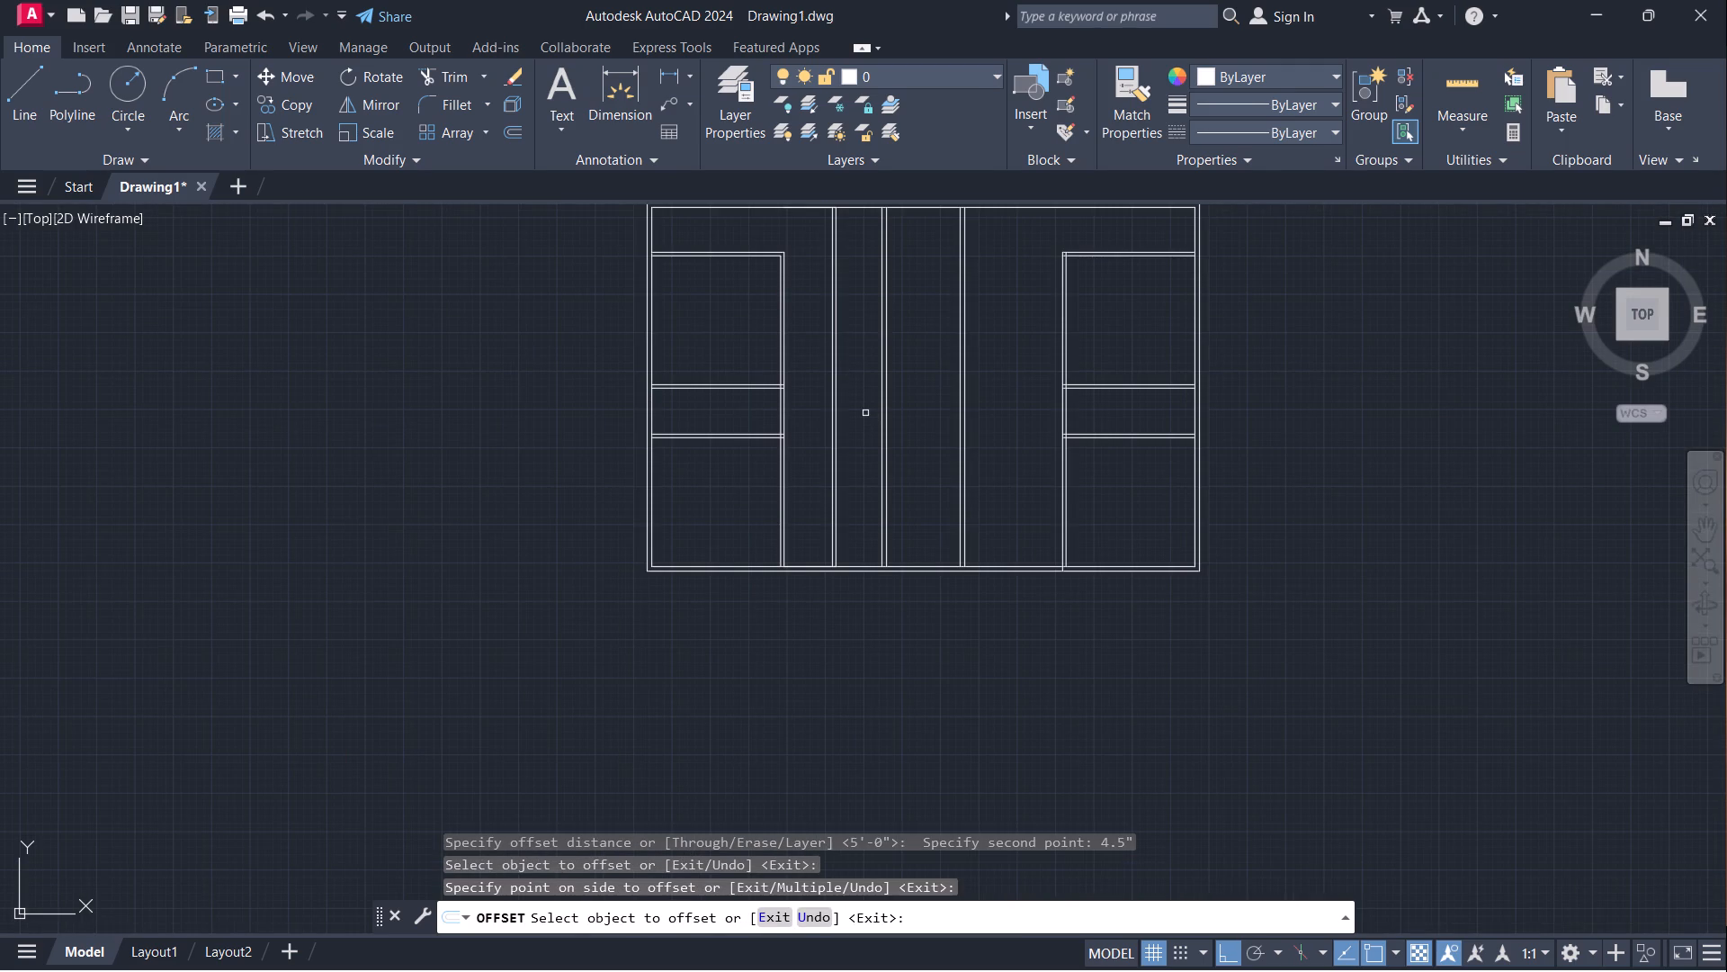
Extend the west lines of the new 4.5" partition and the first central wall to the bottom main wall's outer line.
{"action": "middle_click_drag", "start_coordinate": [862, 409], "coordinate": [839, 456]}
{"action": "scroll", "coordinate": [846, 604], "scroll_direction": "up", "scroll_amount": 6}
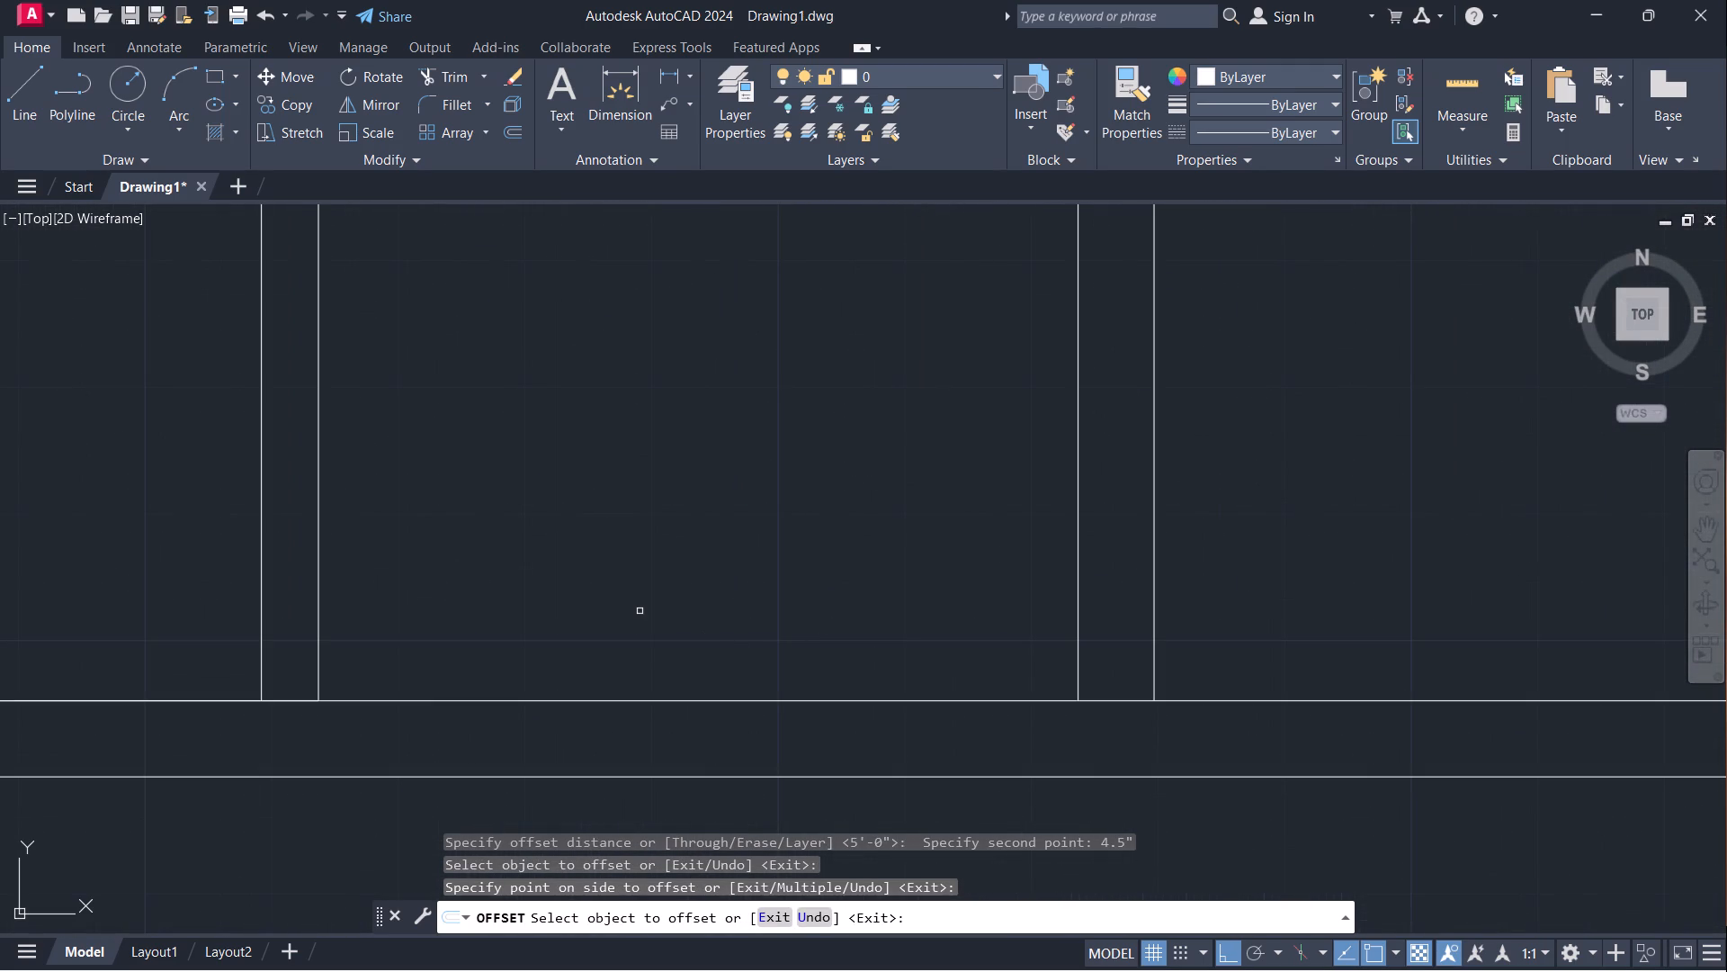
{"action": "key", "text": "Escape"}
{"action": "type", "text": "ex"}
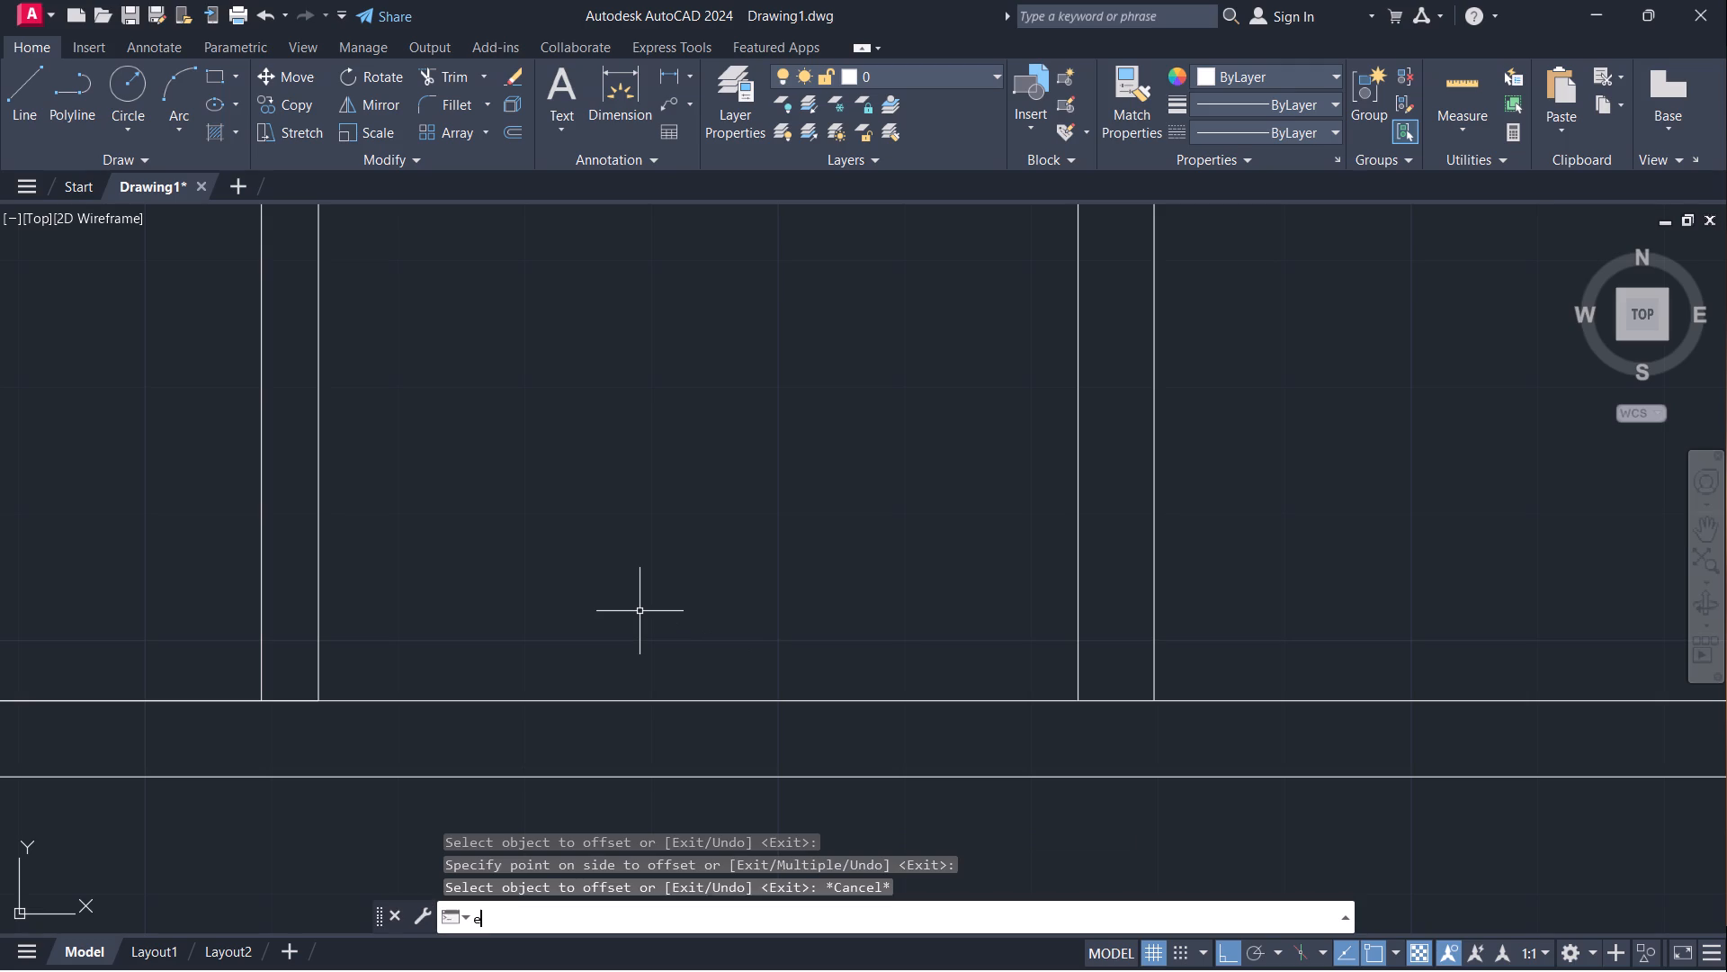
{"action": "key", "text": "Return"}
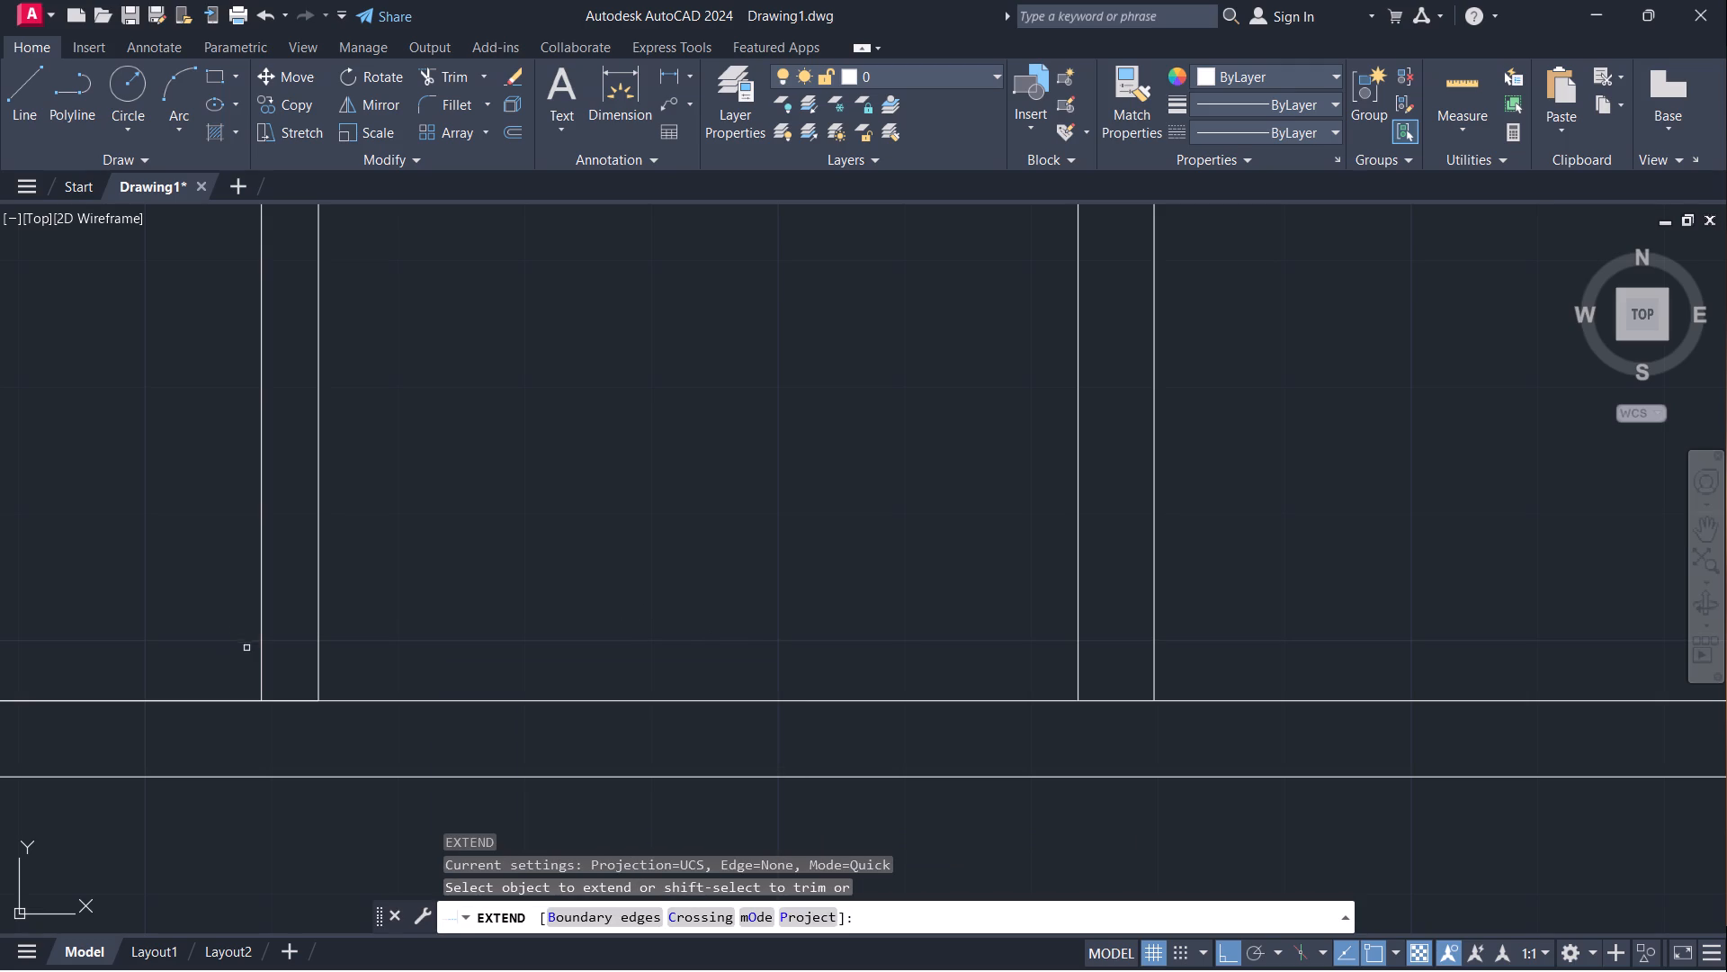
{"action": "left_click", "coordinate": [262, 678]}
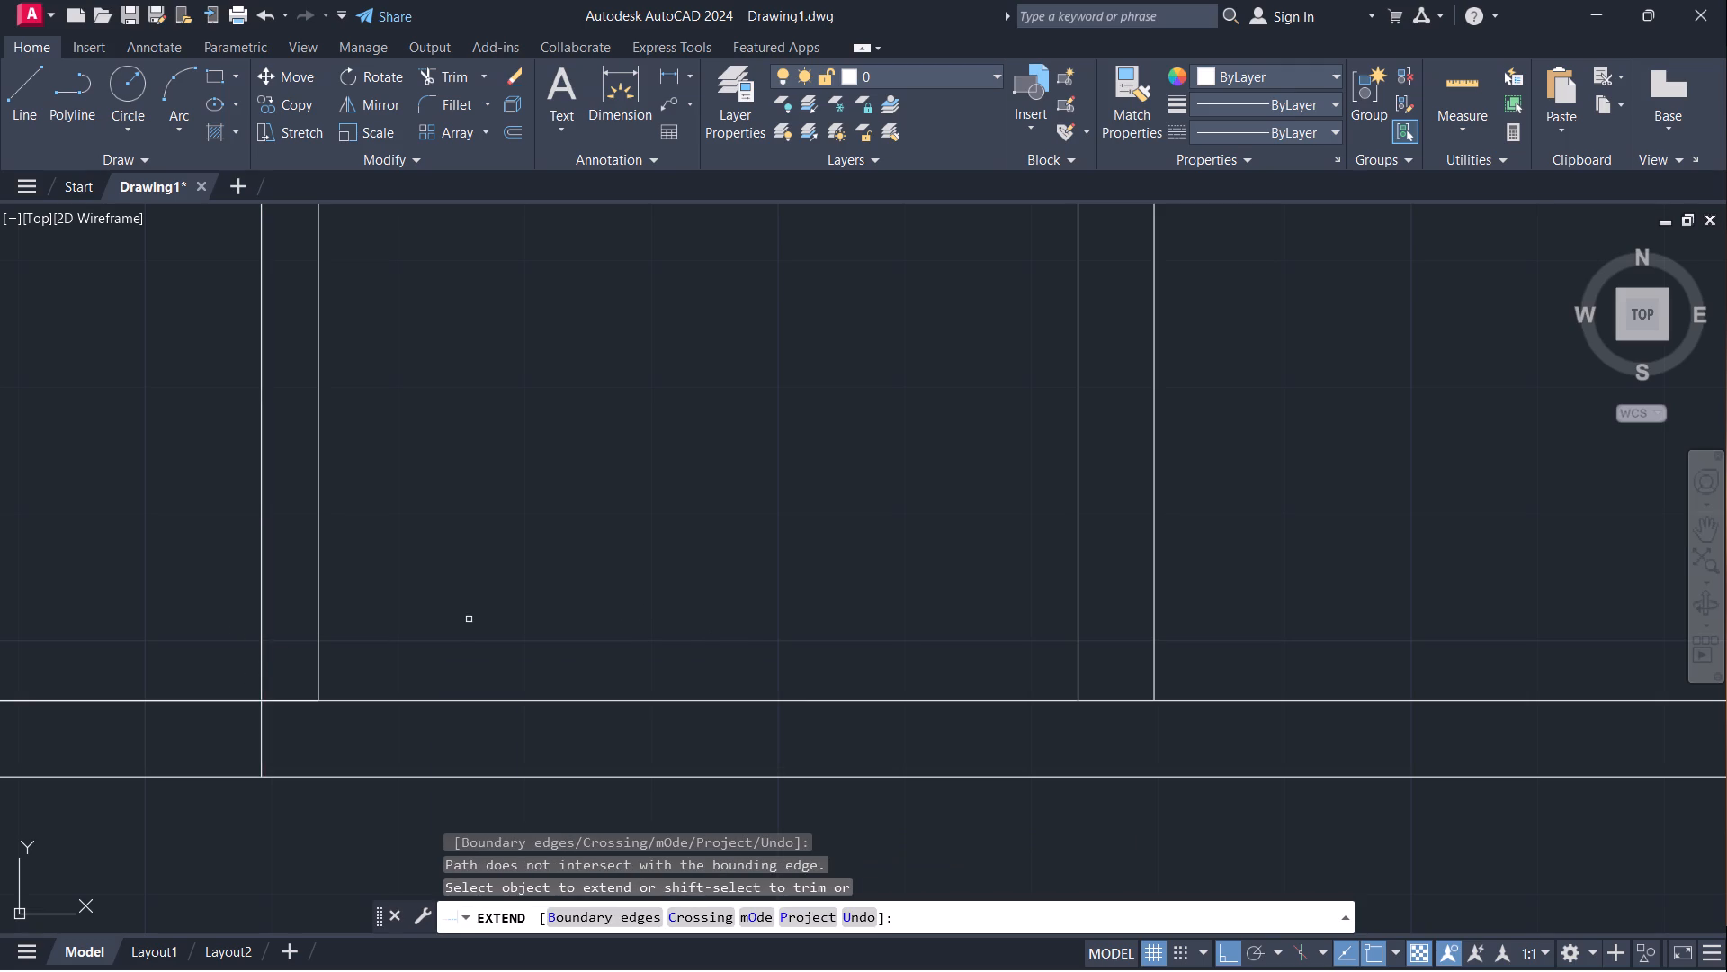
{"action": "key", "text": "Escape"}
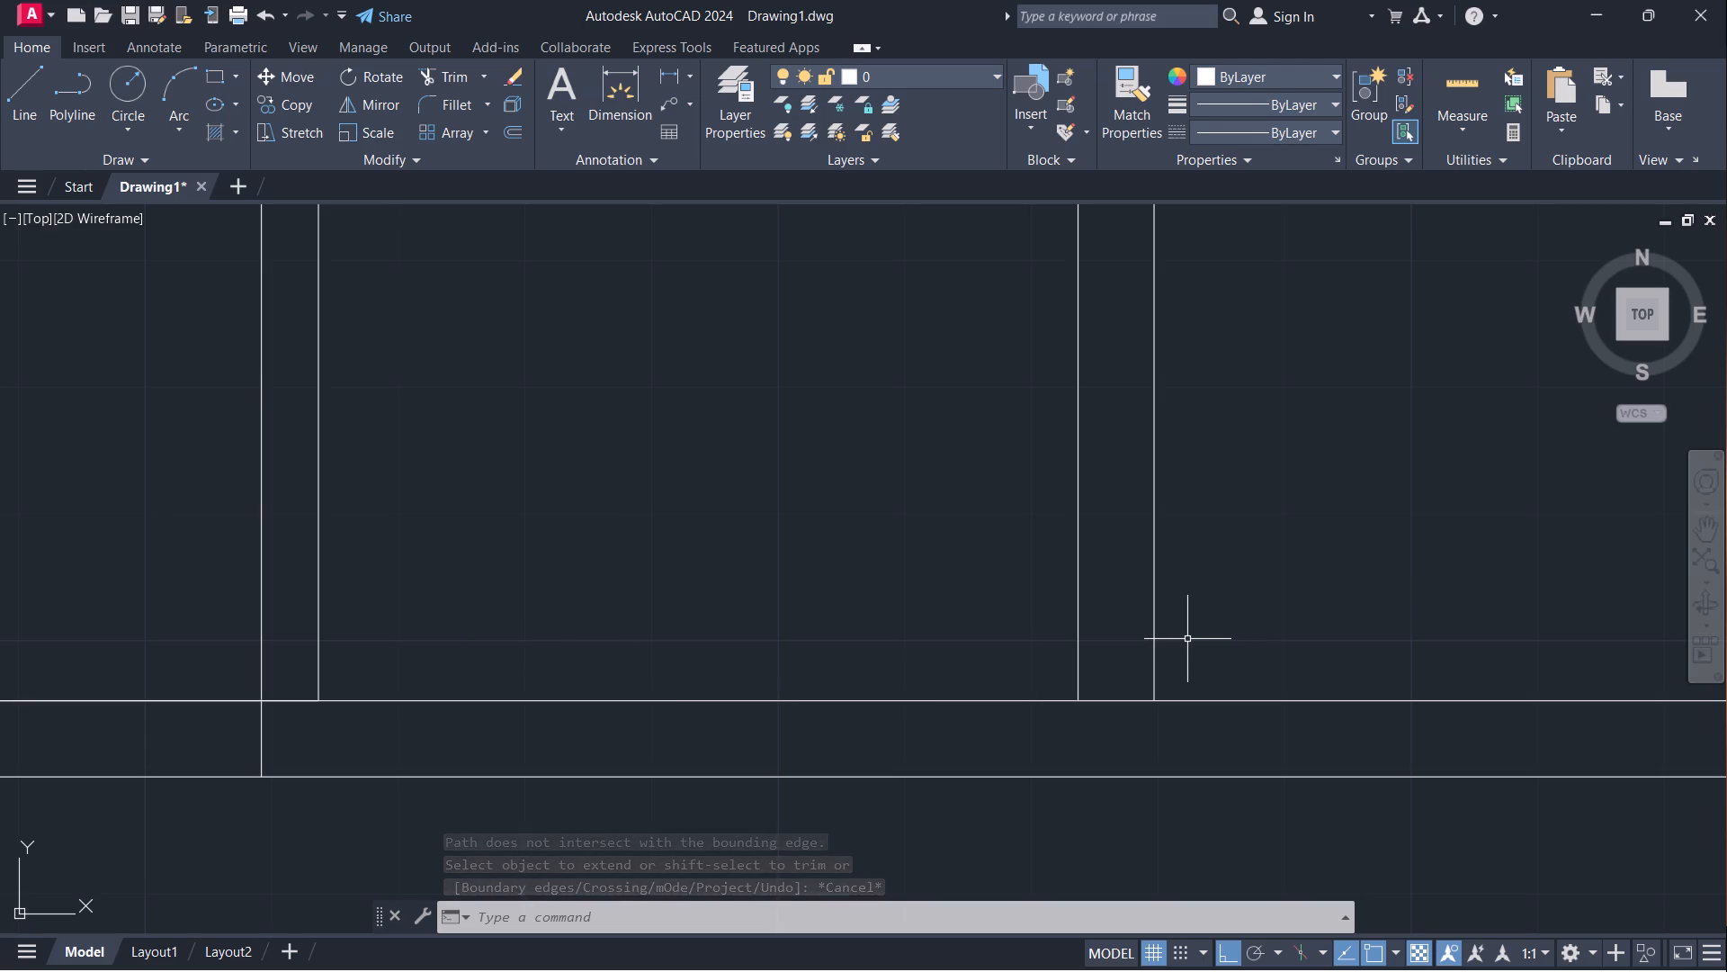
{"action": "type", "text": "ex"}
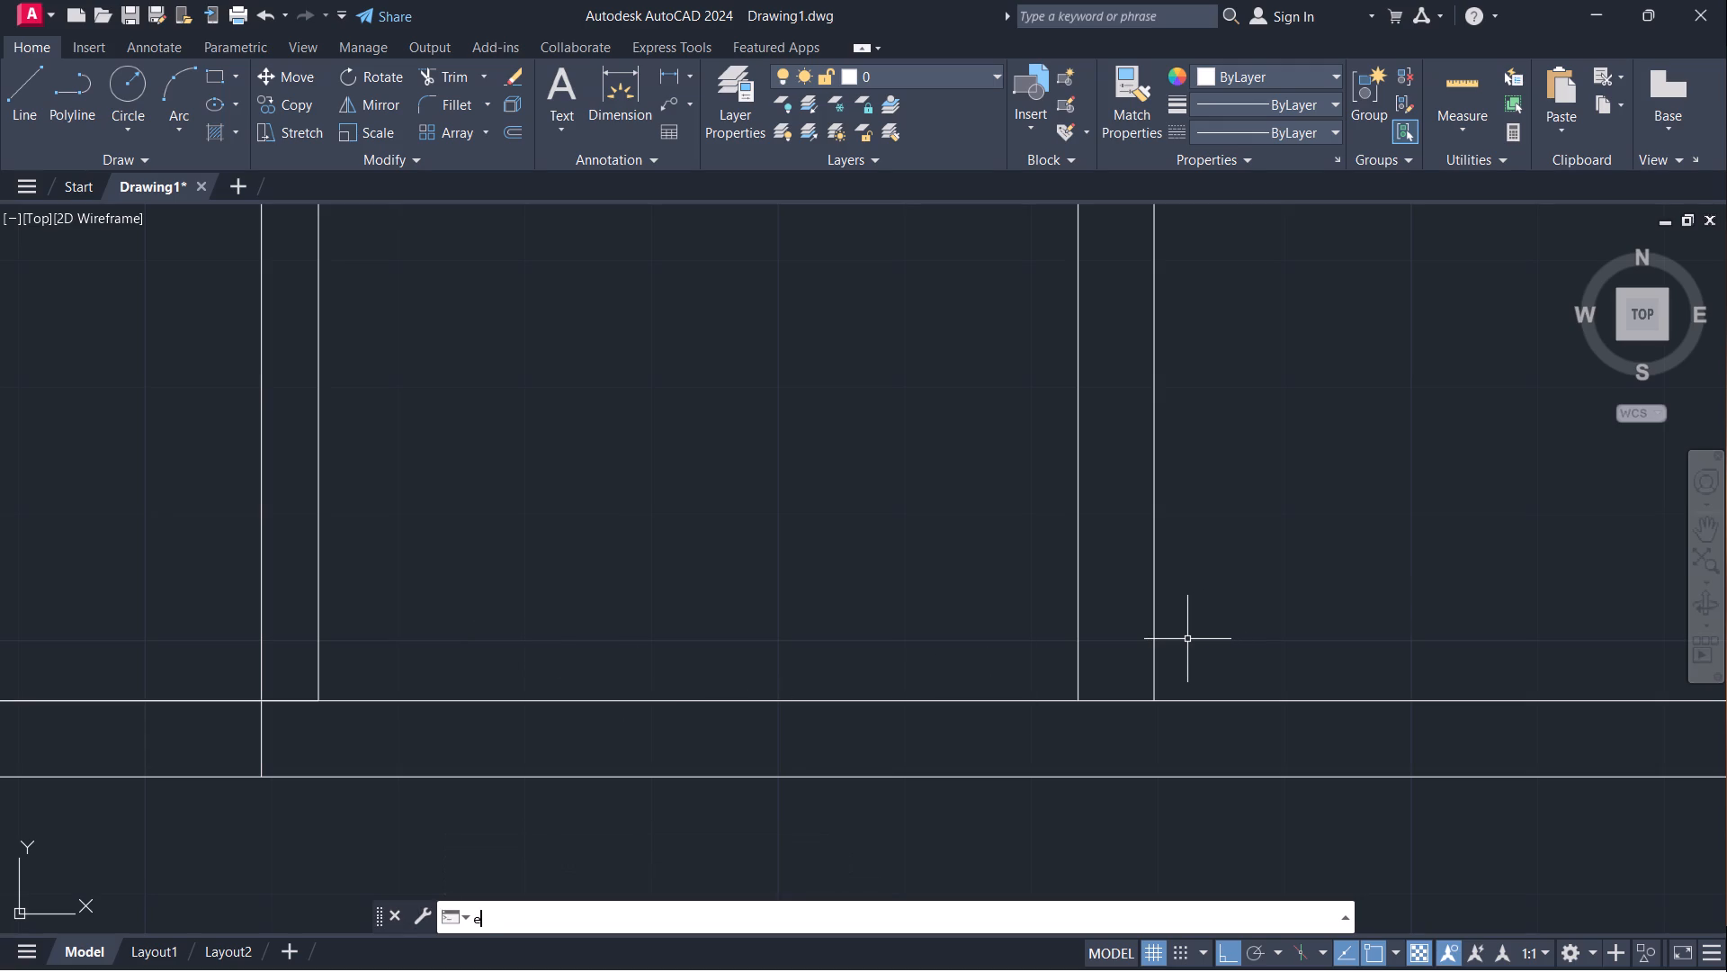
{"action": "key", "text": "Return"}
{"action": "left_click", "coordinate": [1075, 659]}
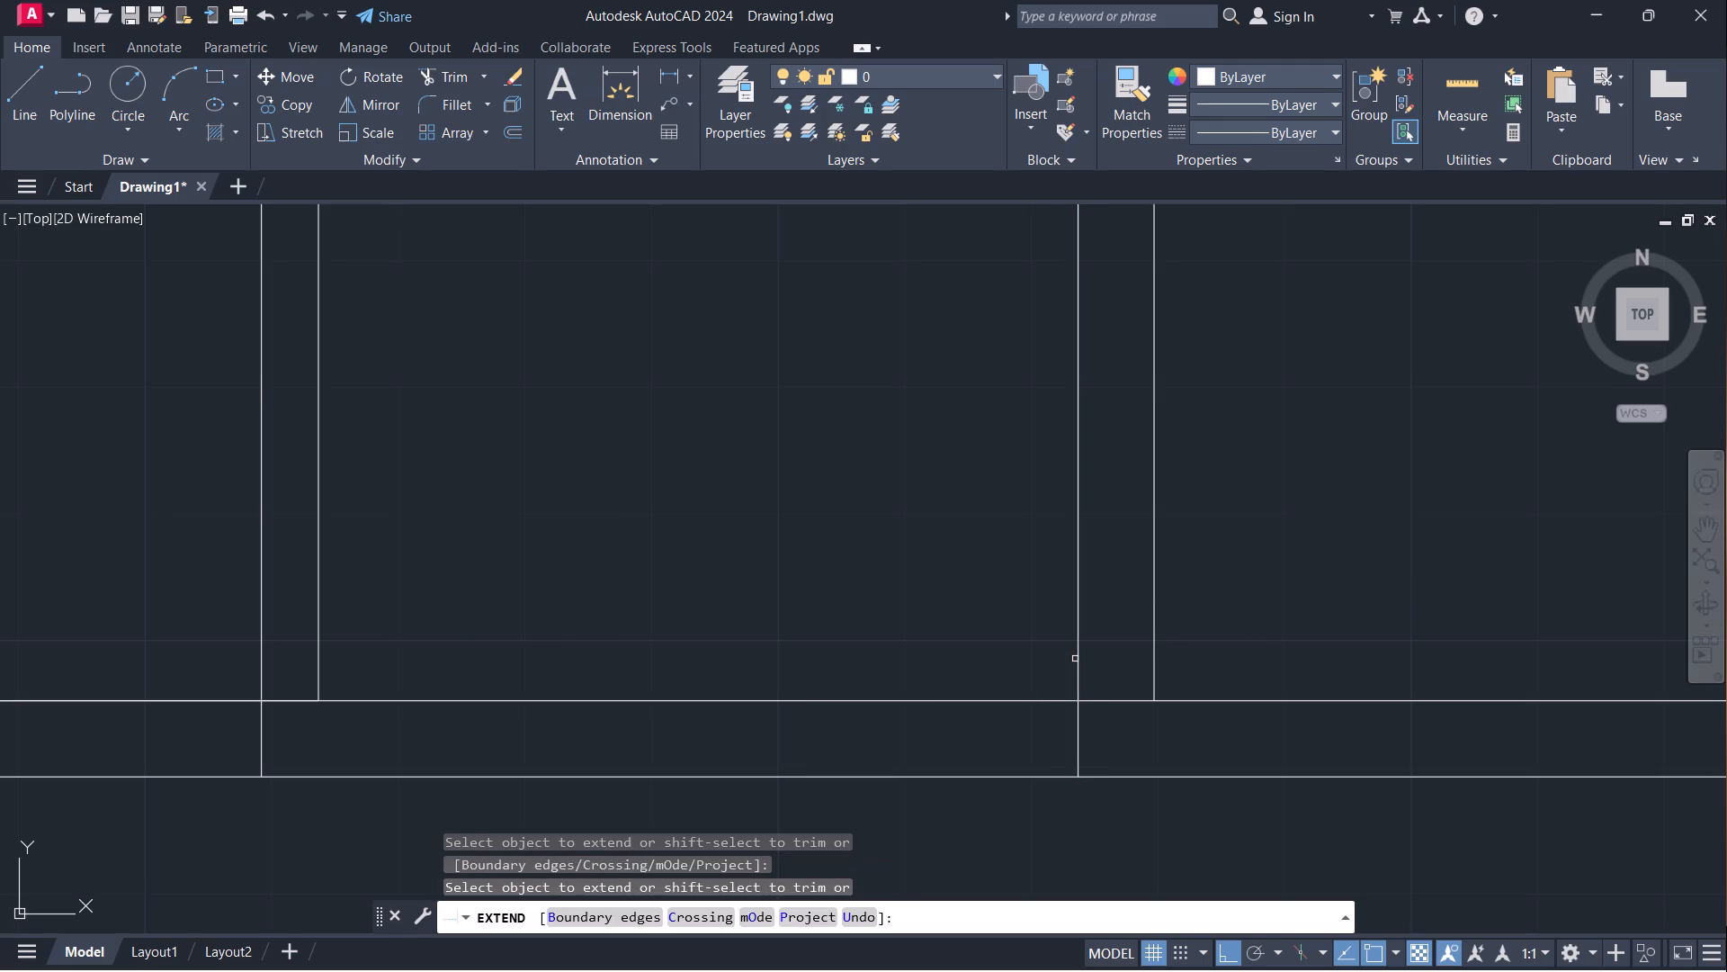
{"action": "key", "text": "Escape"}
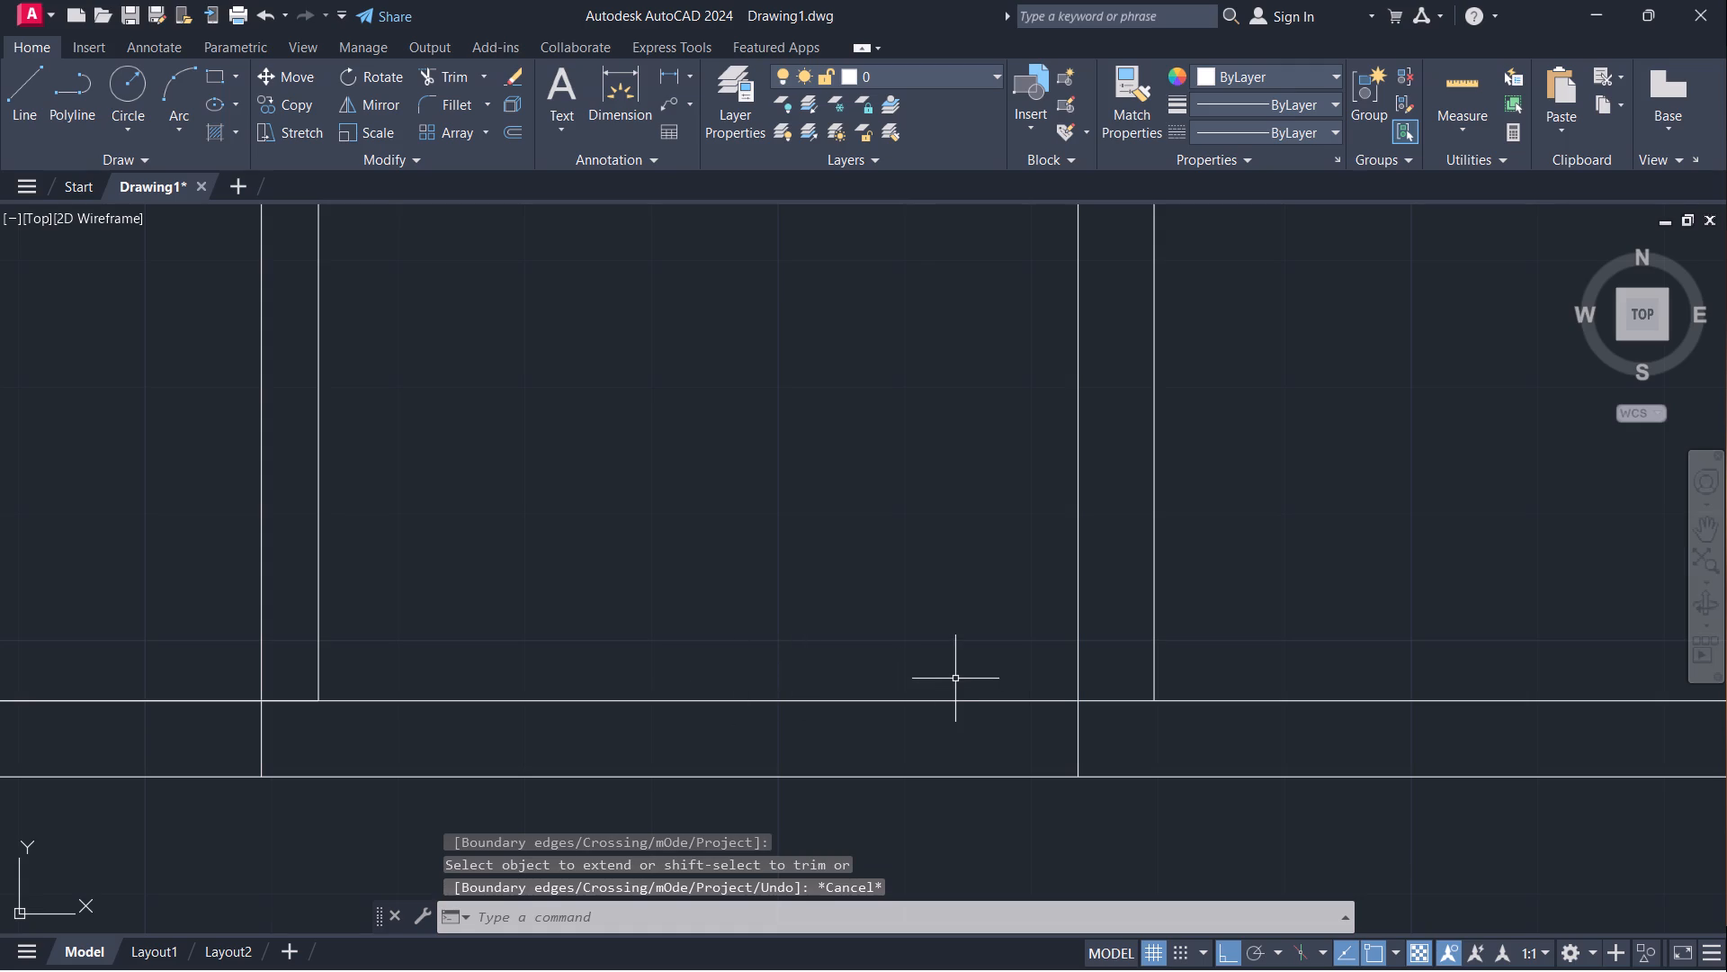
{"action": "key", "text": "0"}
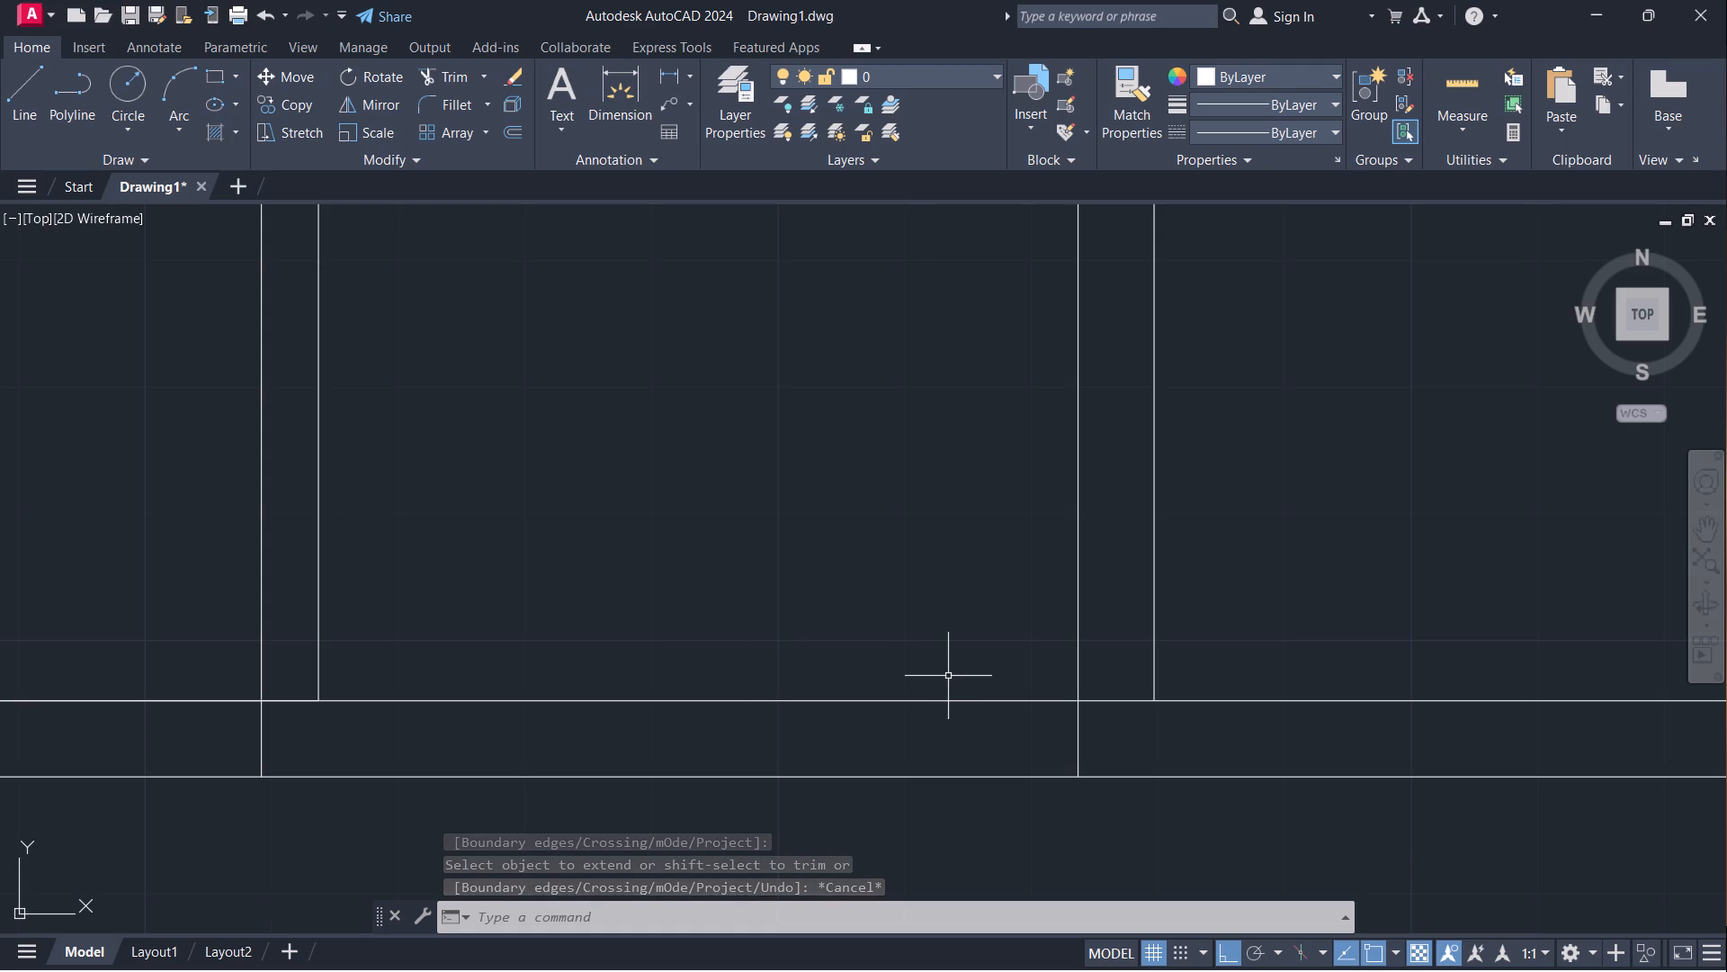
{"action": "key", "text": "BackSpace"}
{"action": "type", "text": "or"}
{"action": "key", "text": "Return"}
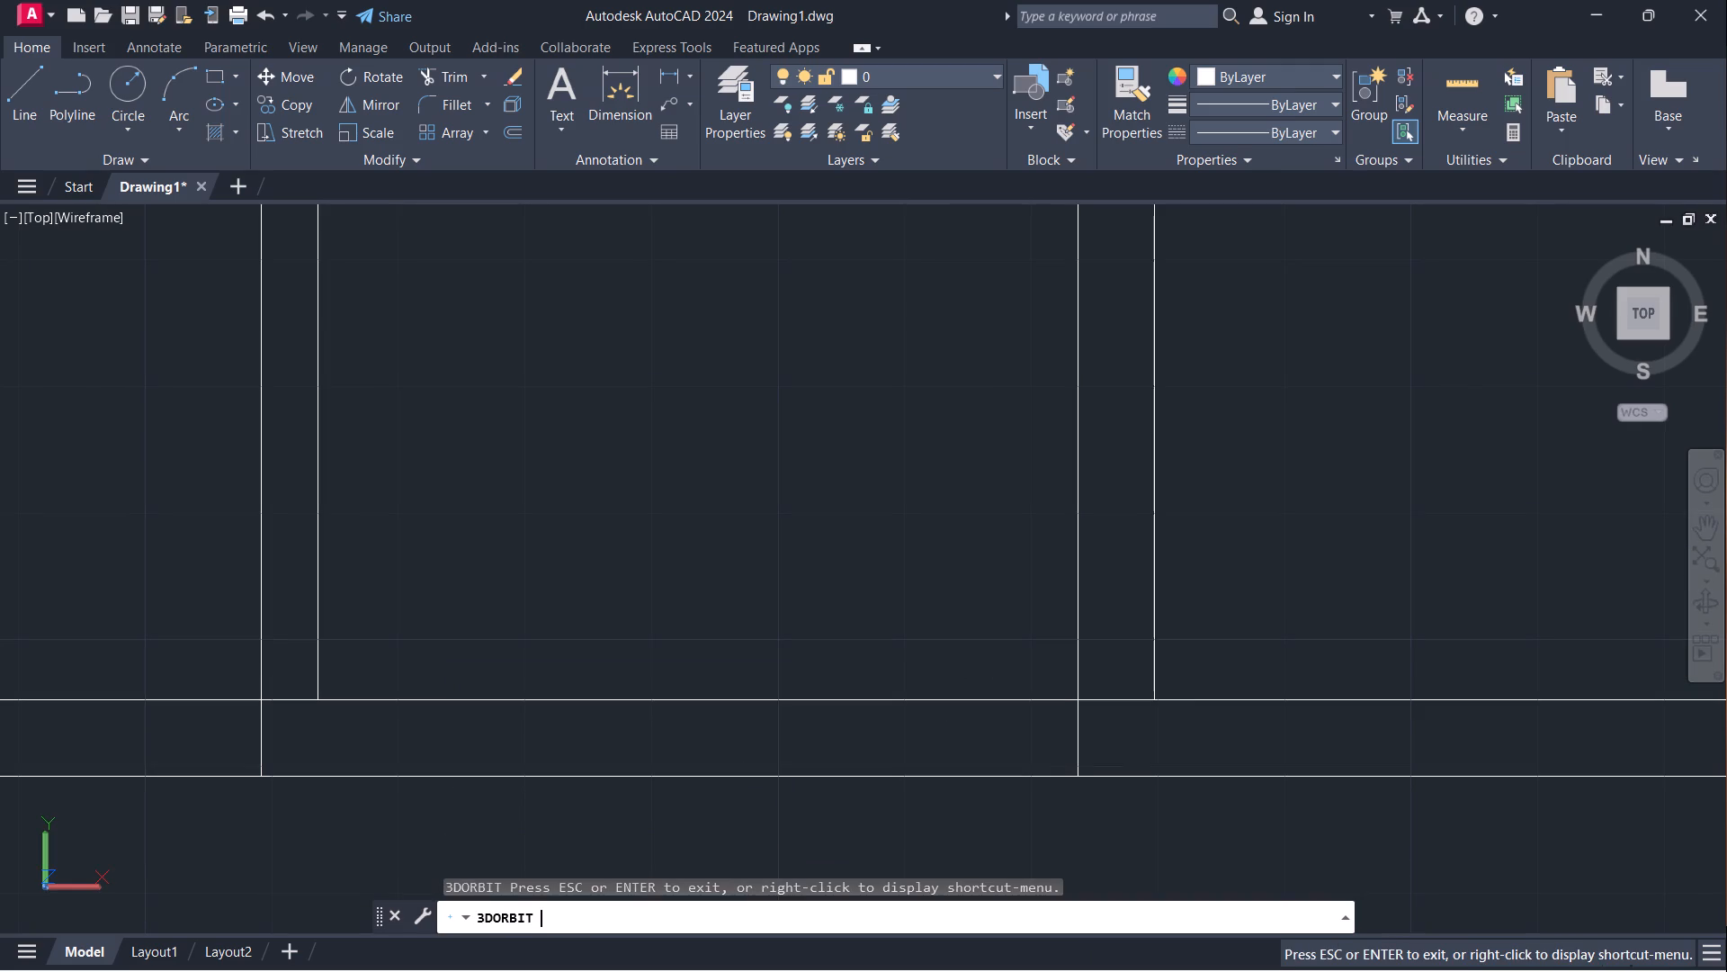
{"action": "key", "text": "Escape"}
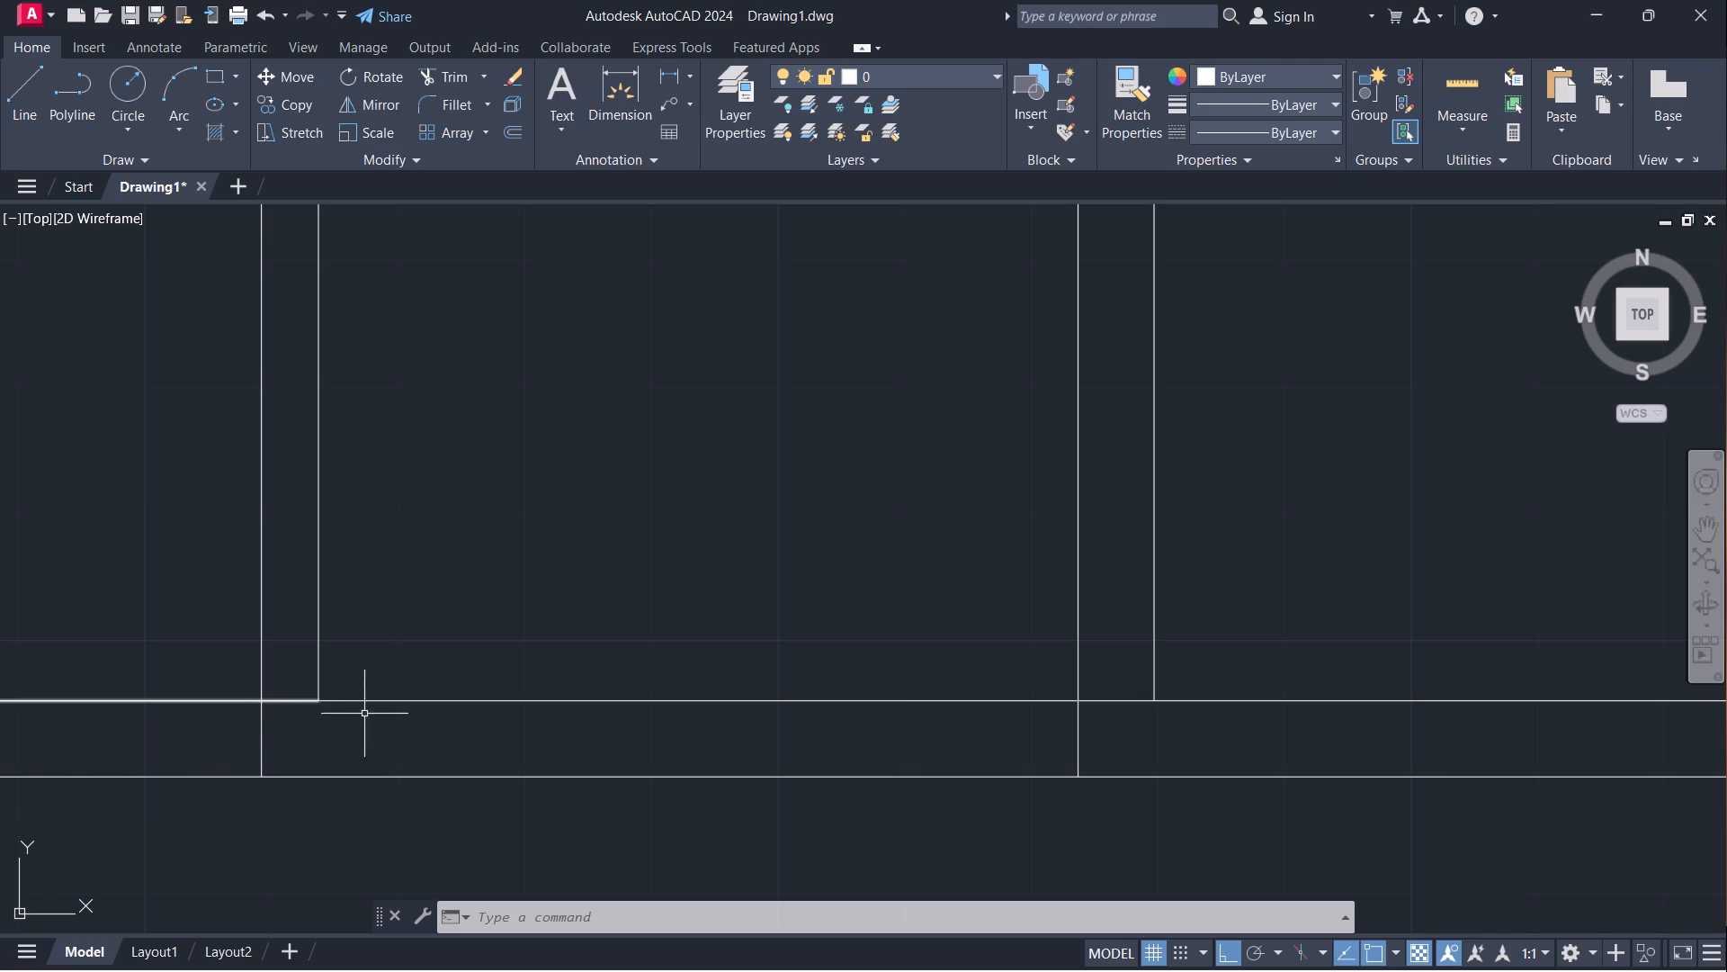
Trim the bottom main wall's inner line where it crosses the new partition and the first central wall.
{"action": "type", "text": "tr"}
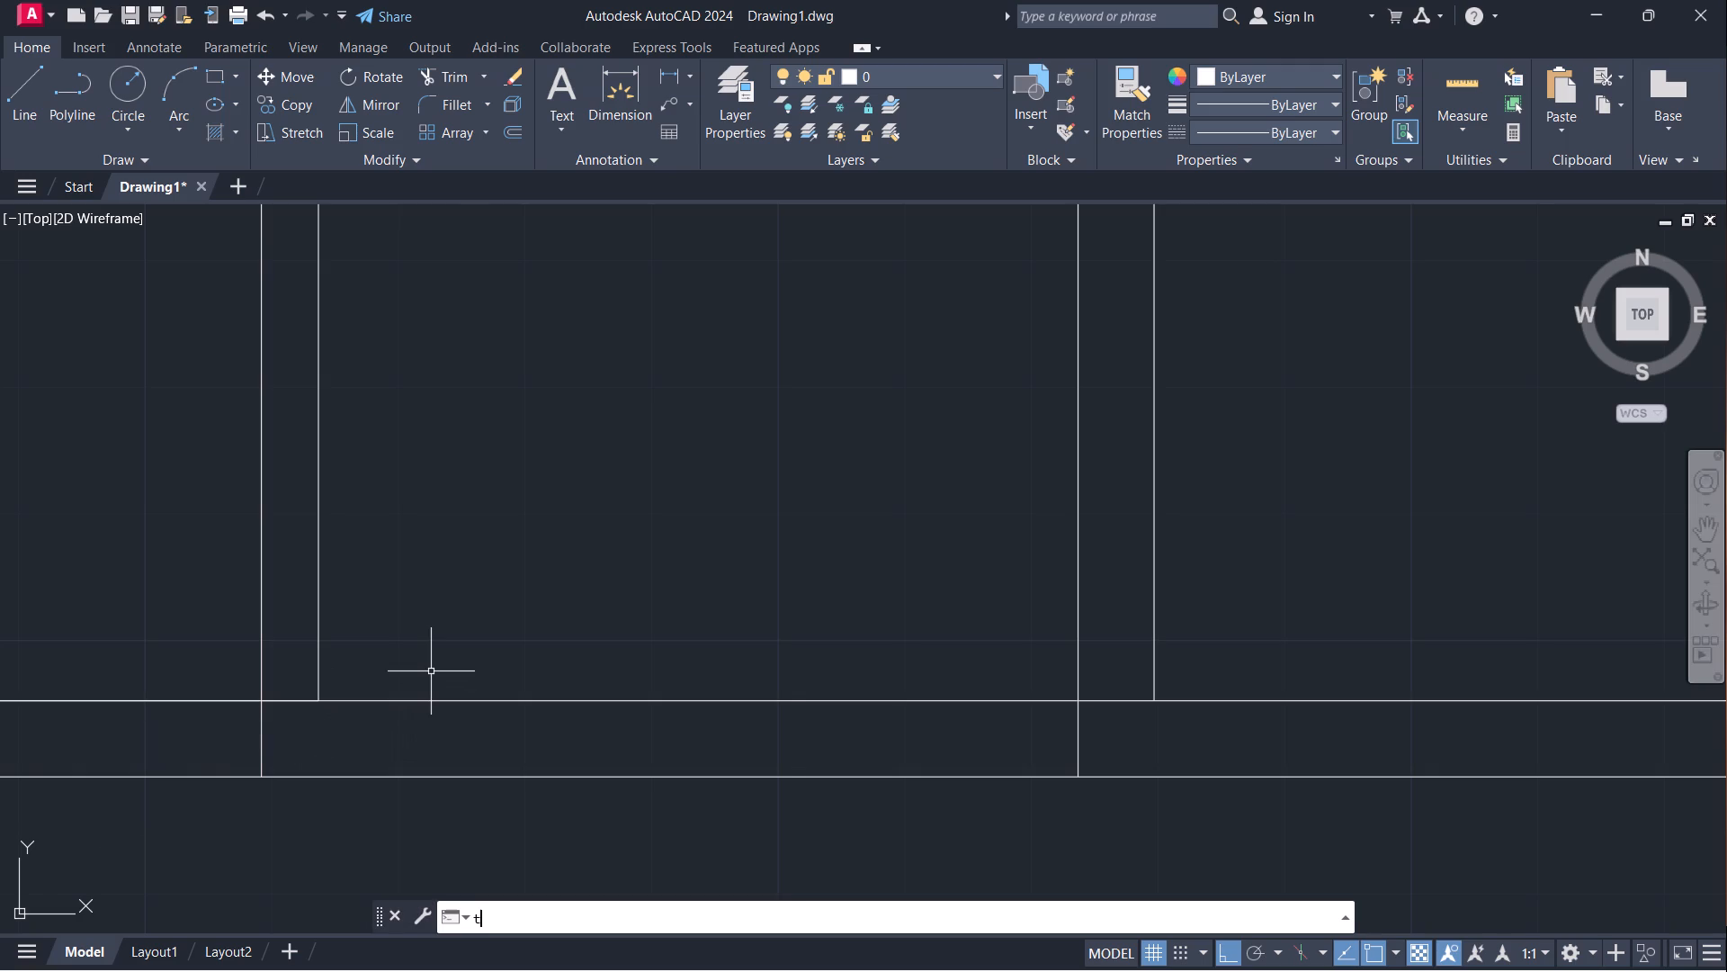
{"action": "key", "text": "Return"}
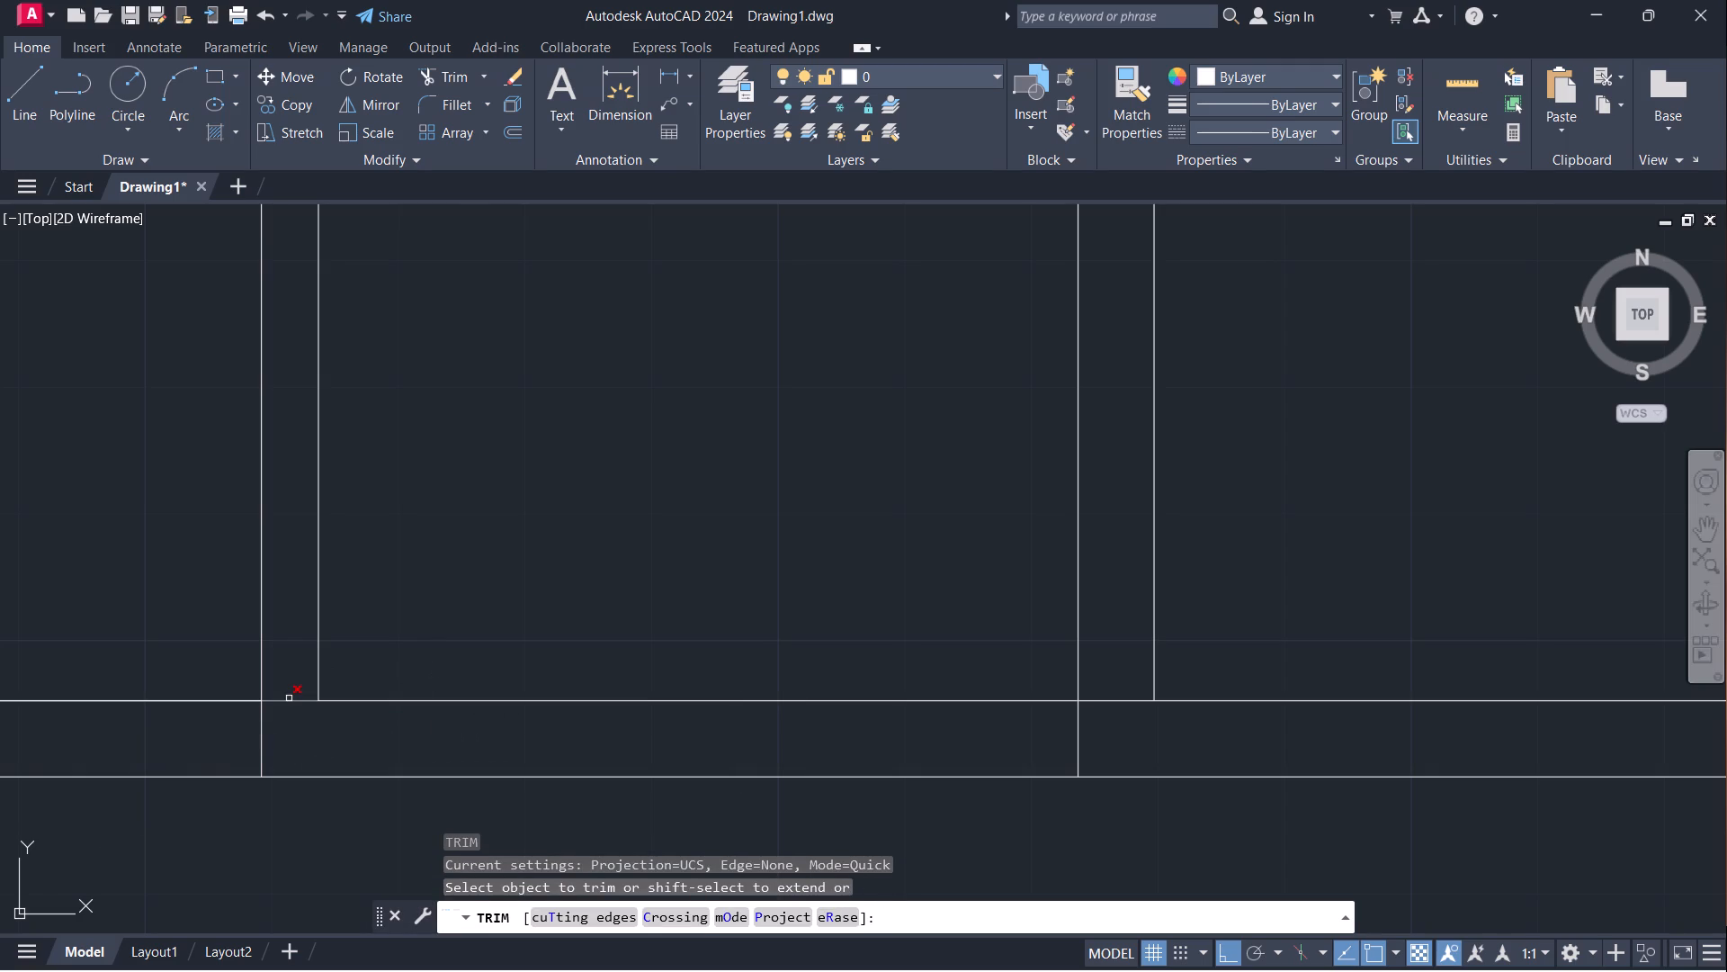
{"action": "left_click", "coordinate": [289, 703]}
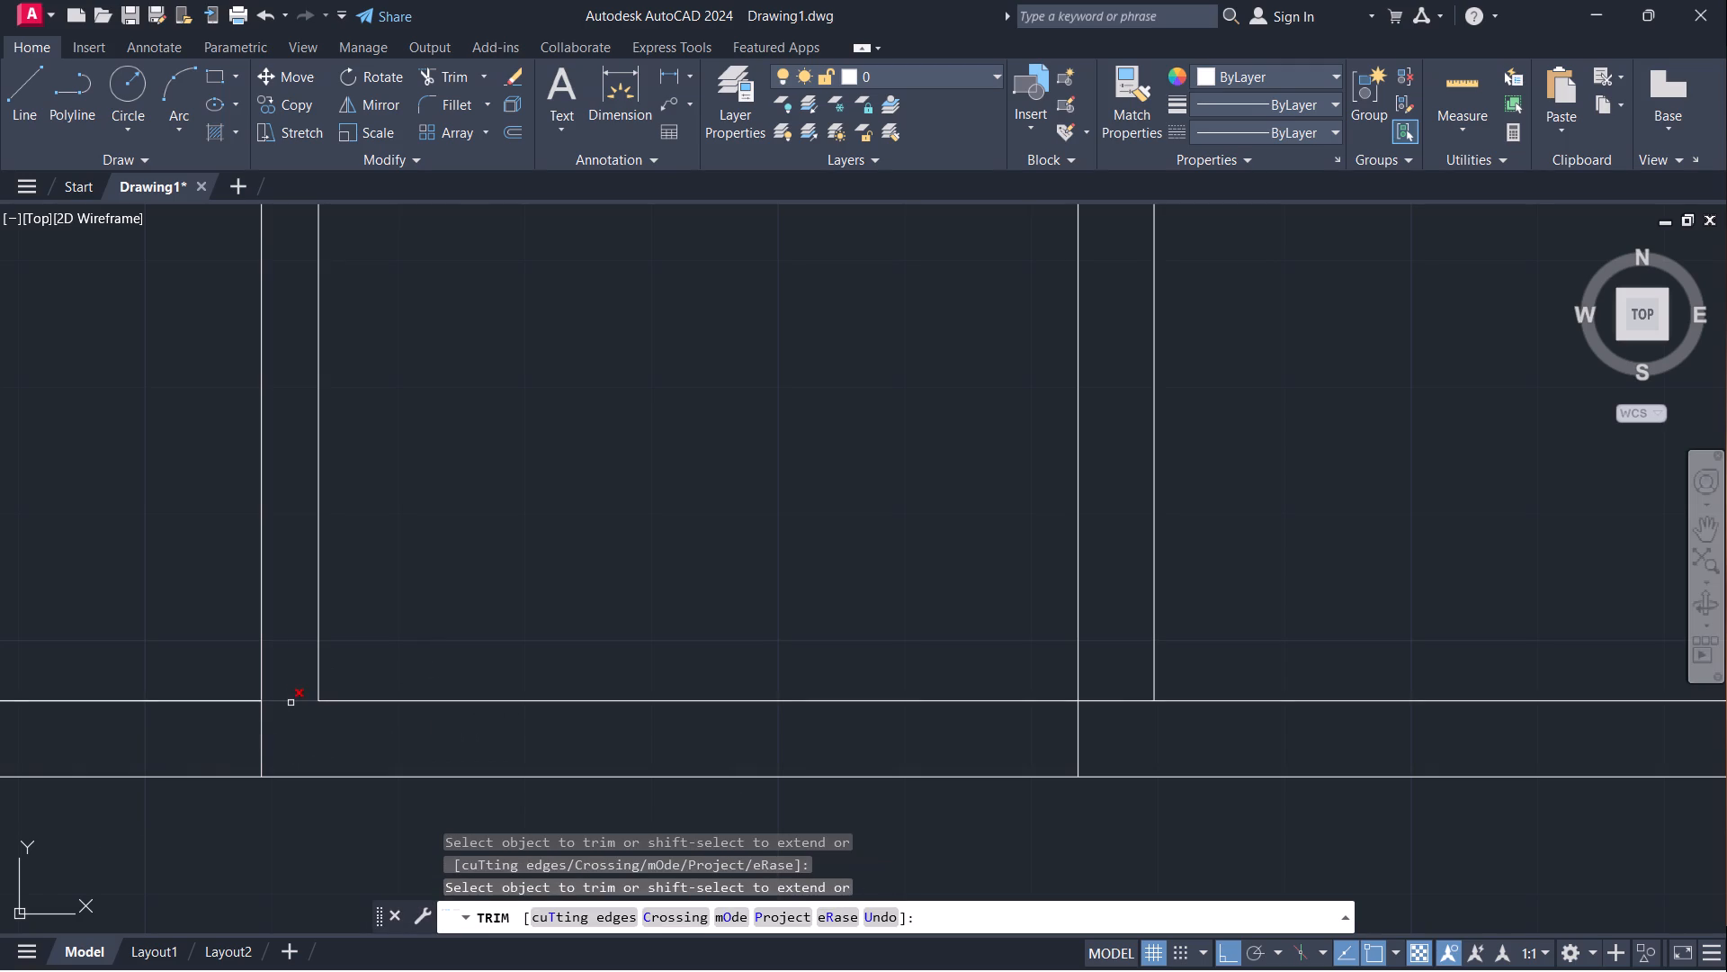
{"action": "left_click", "coordinate": [291, 703]}
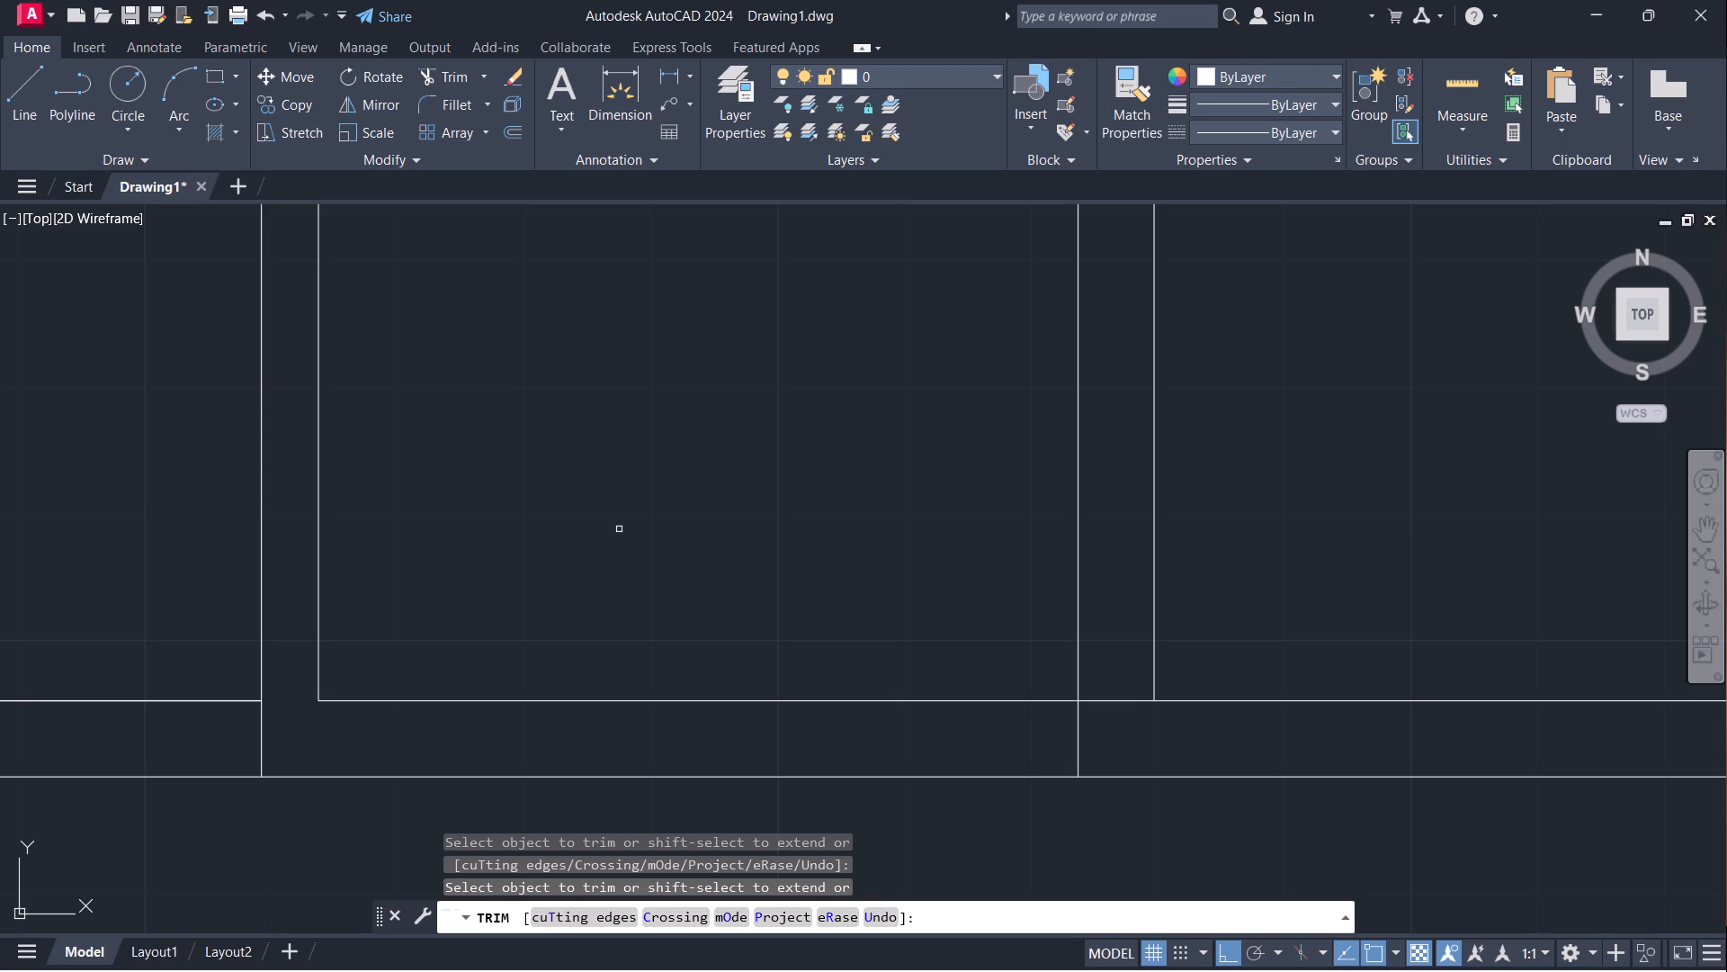
{"action": "key", "text": "Escape"}
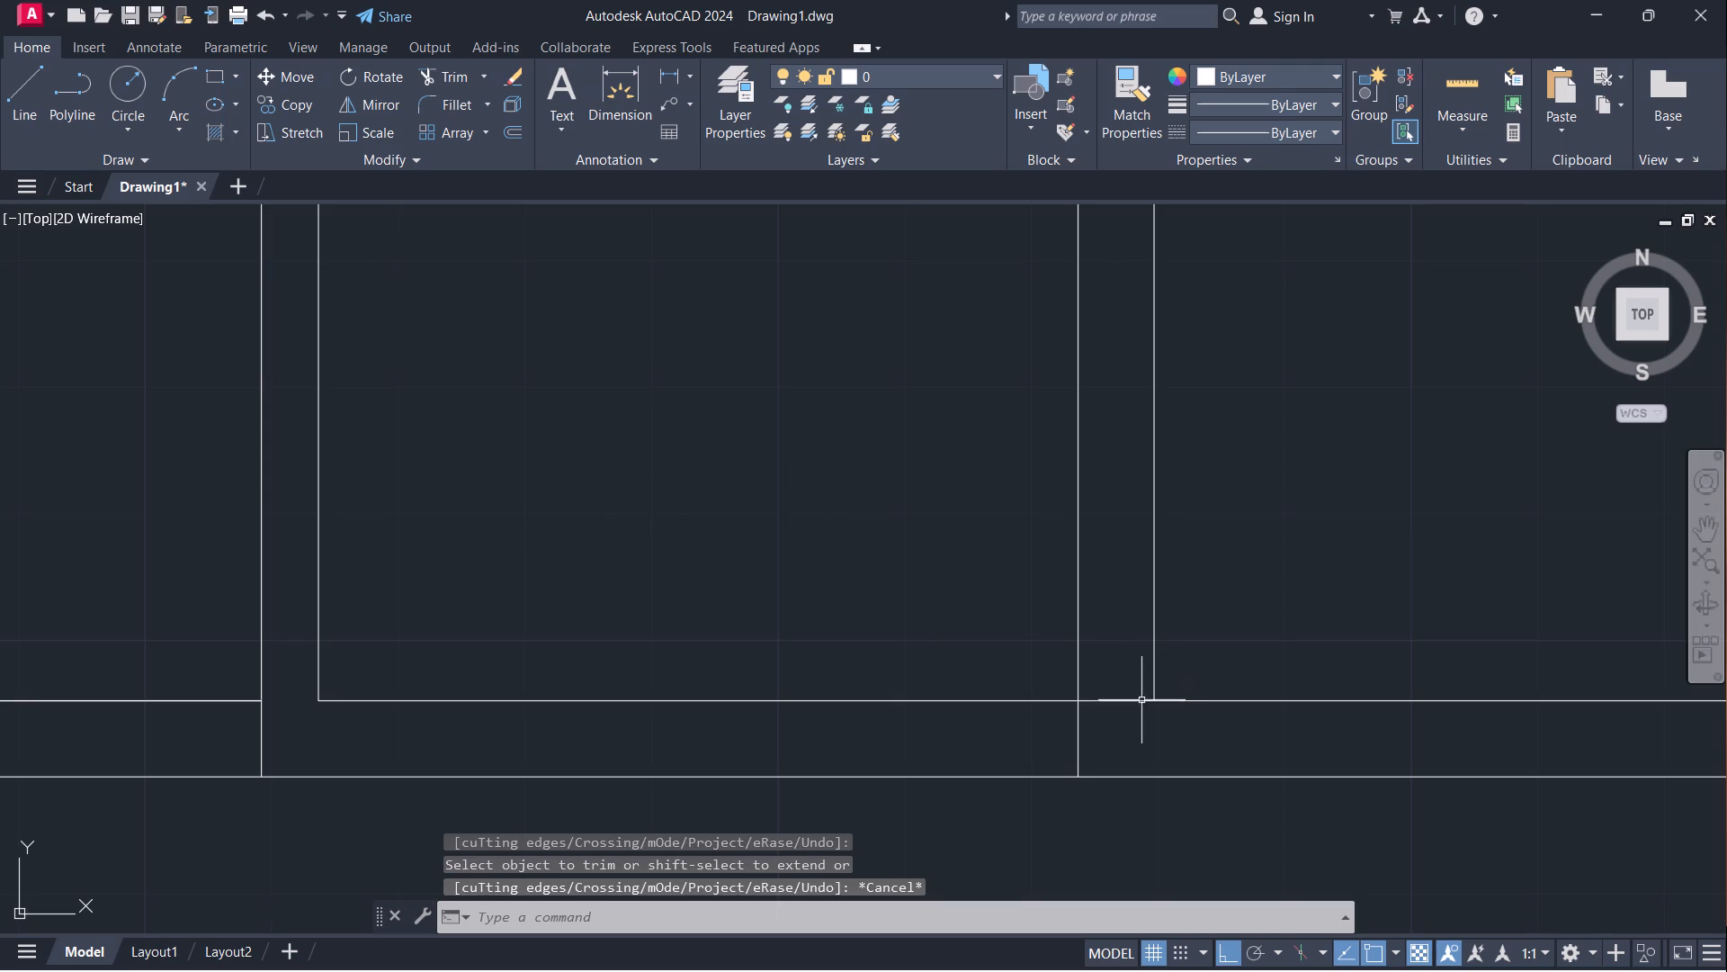
{"action": "key", "text": "space"}
{"action": "left_click", "coordinate": [1102, 699]}
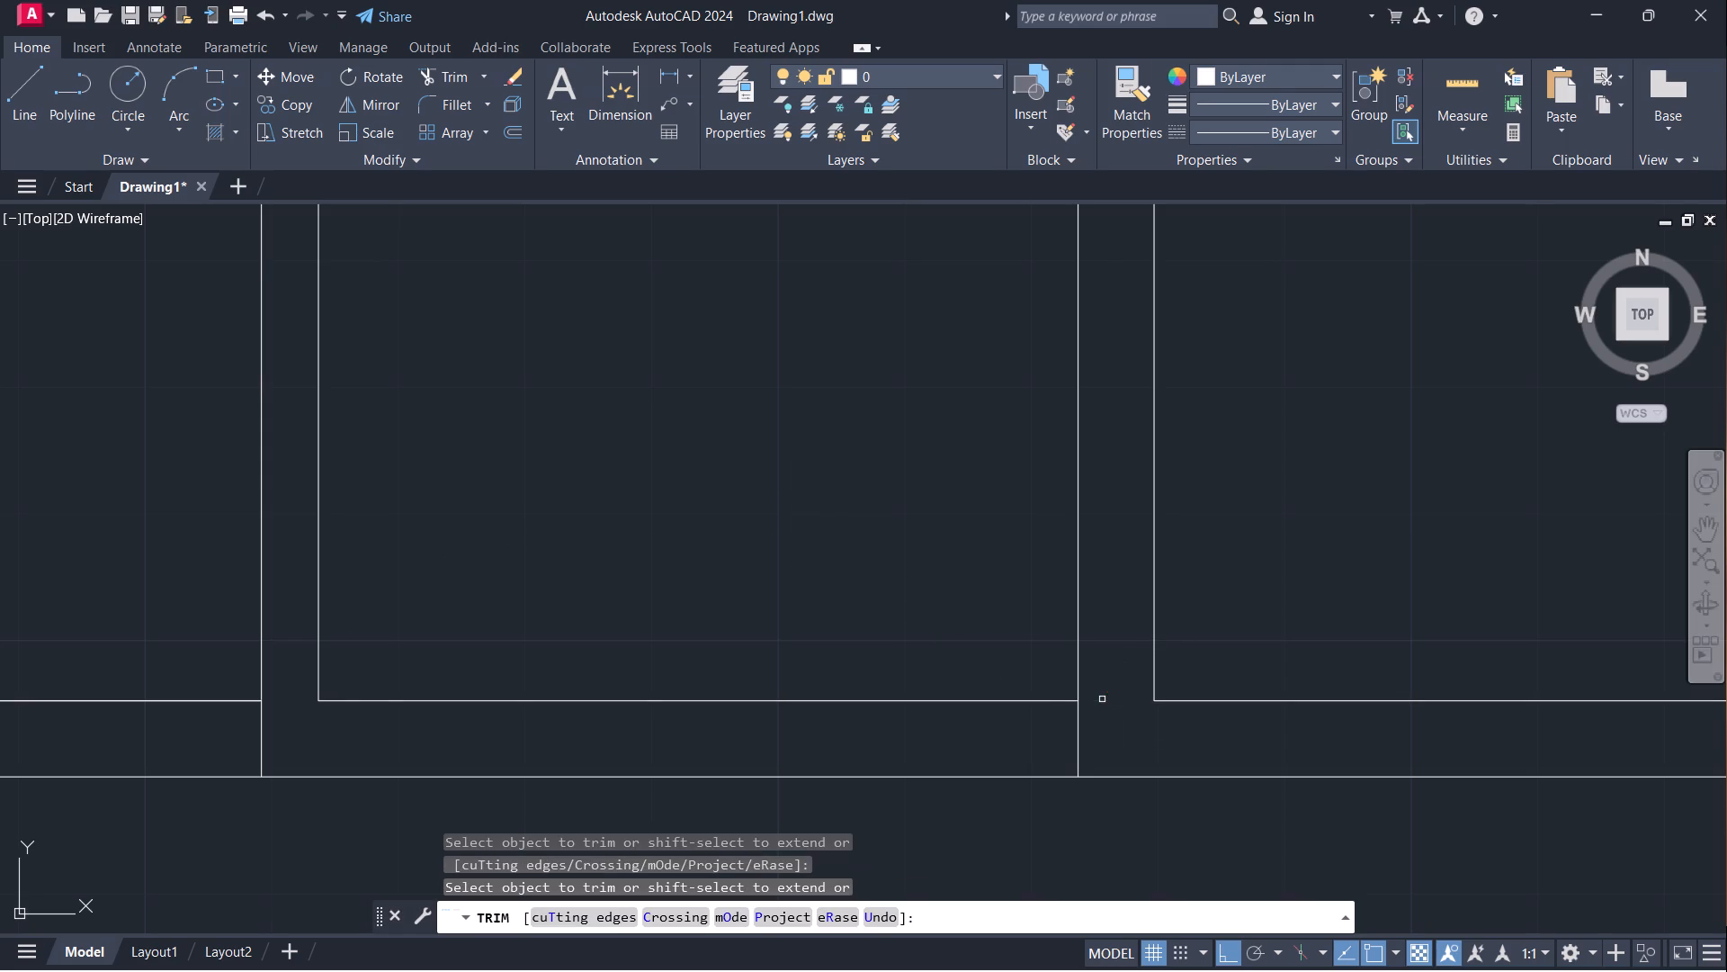
{"action": "key", "text": "Escape"}
Offset the bottom main wall's inner line 7' upward between the new partition and the first central wall.
{"action": "key", "text": "o"}
{"action": "key", "text": "Return"}
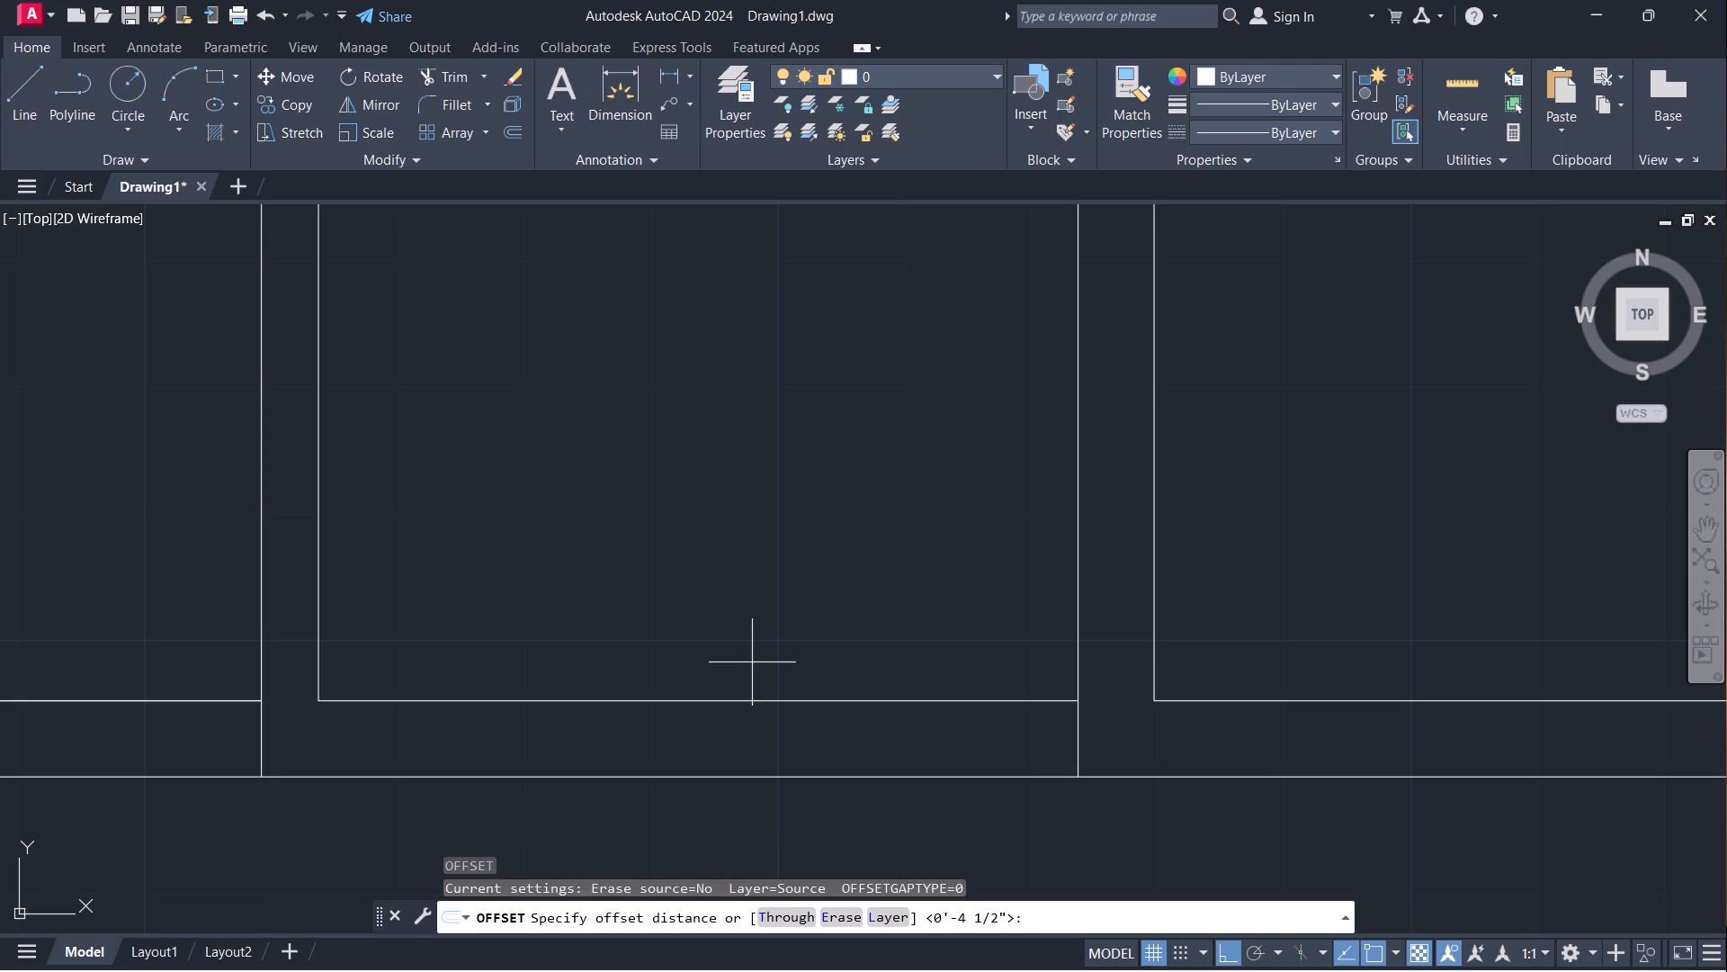
{"action": "left_click", "coordinate": [660, 702]}
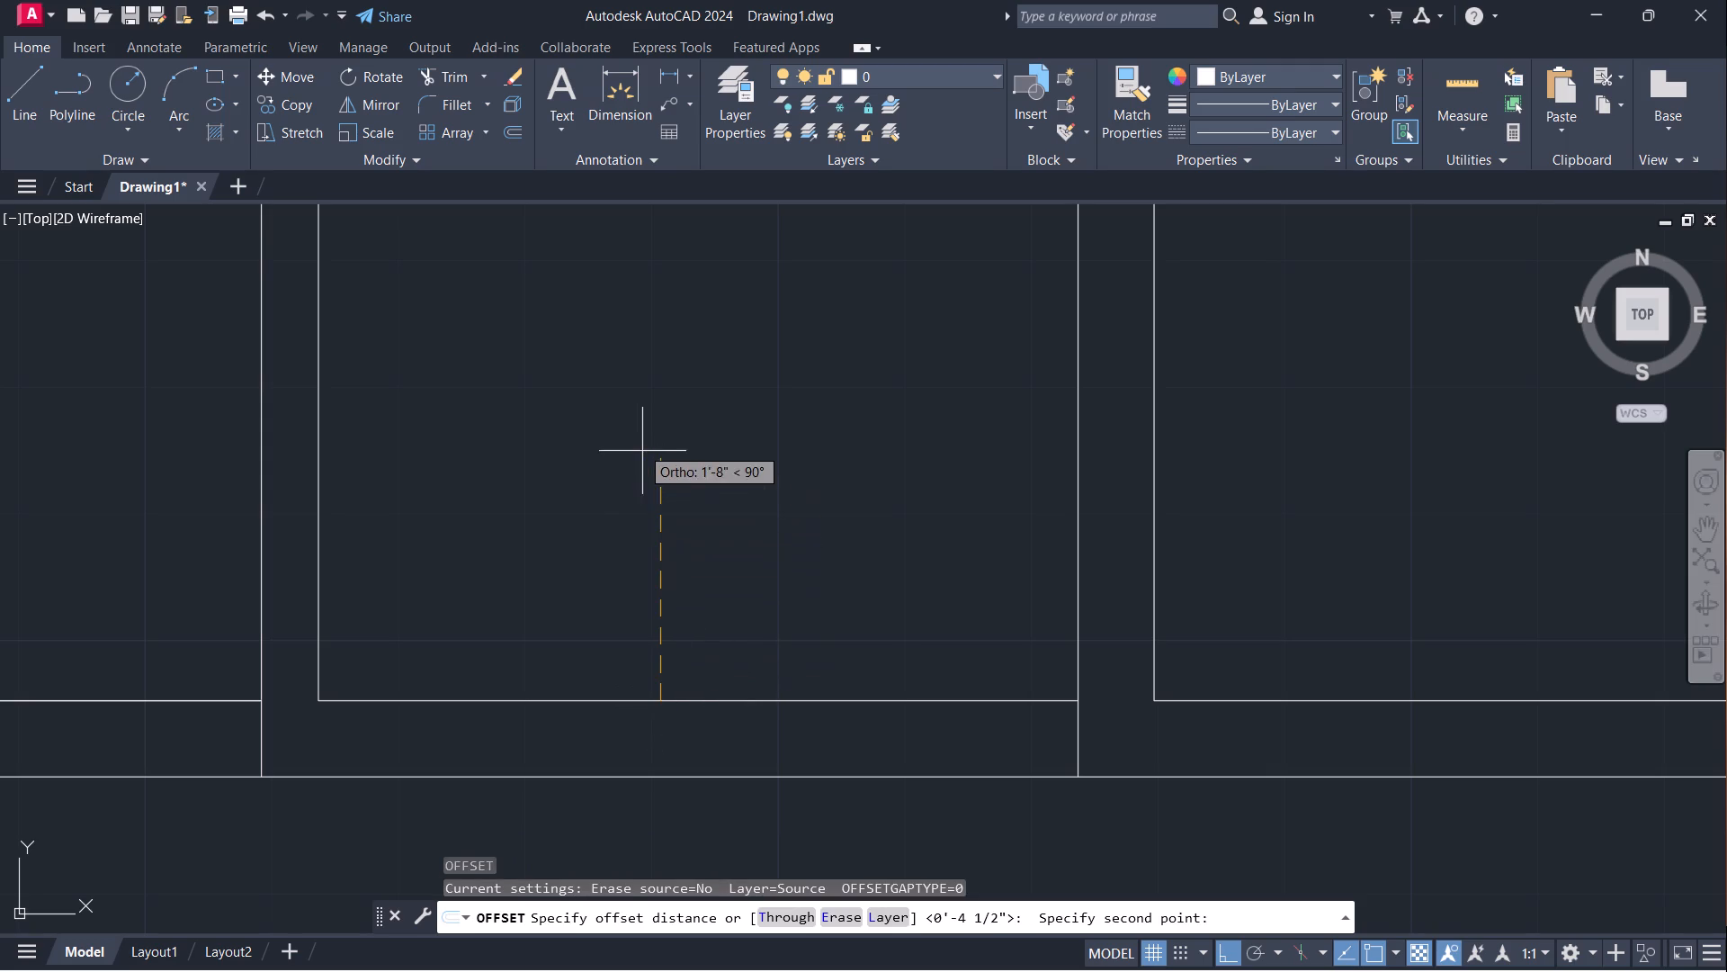
{"action": "type", "text": "7'"}
{"action": "key", "text": "Return"}
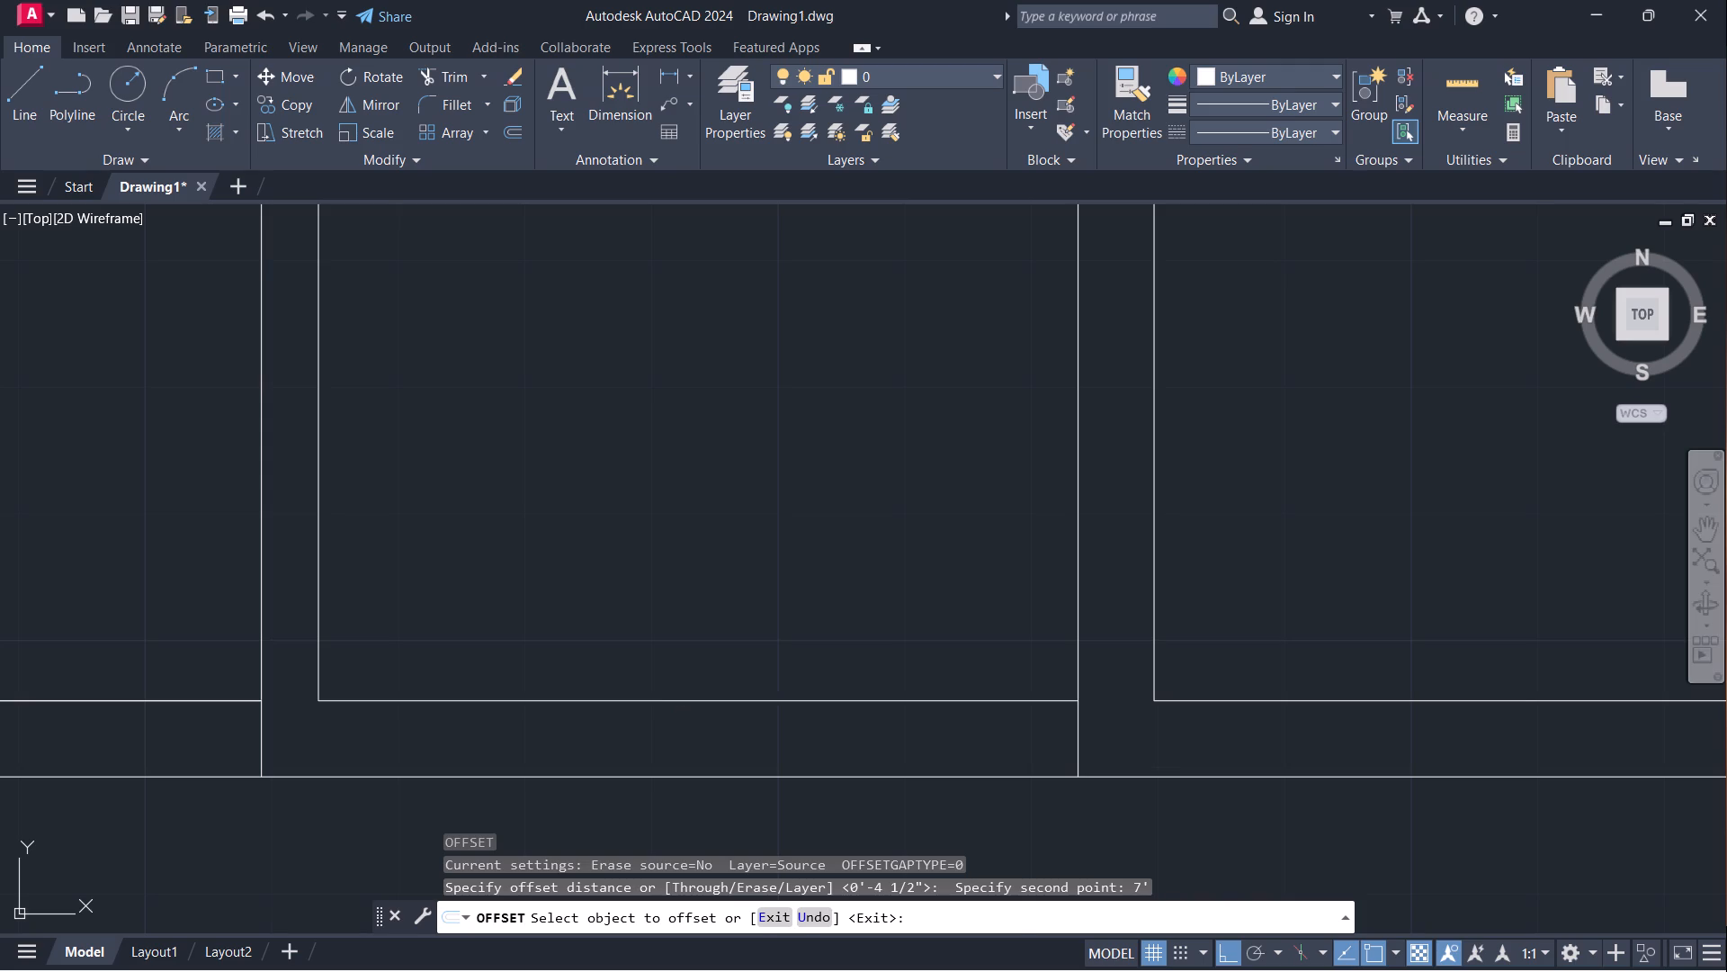
{"action": "left_click", "coordinate": [680, 699]}
{"action": "left_click", "coordinate": [694, 377]}
{"action": "scroll", "coordinate": [699, 375], "scroll_direction": "down", "scroll_amount": 2}
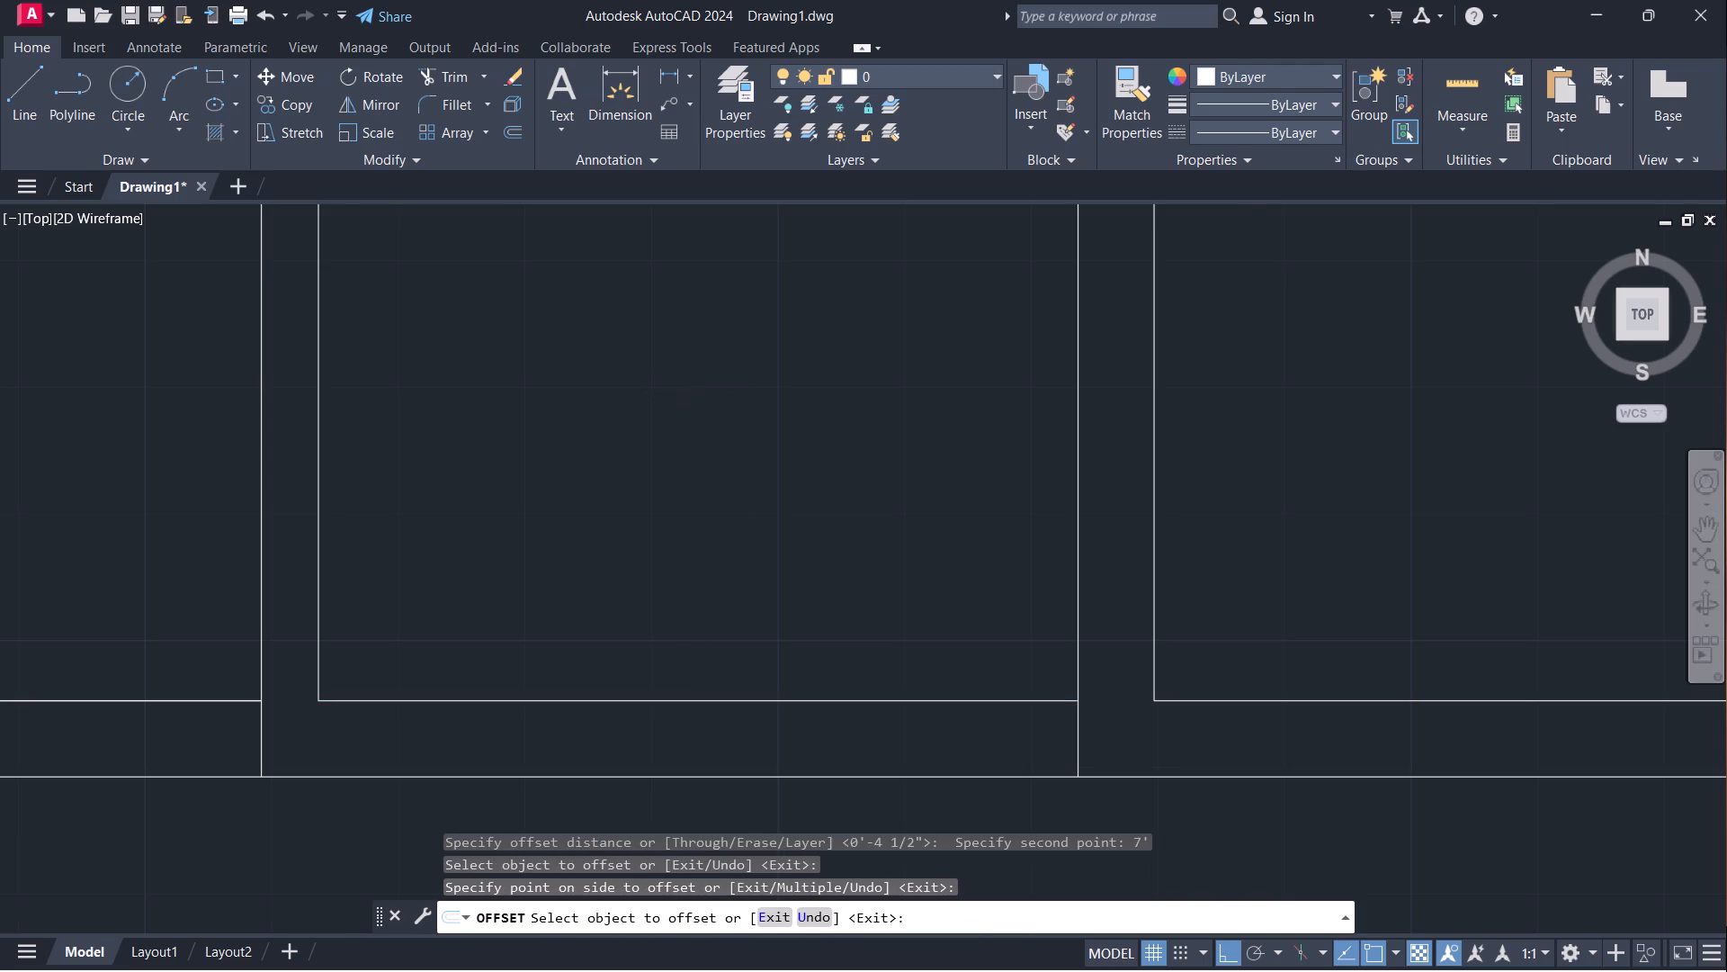
{"action": "scroll", "coordinate": [699, 375], "scroll_direction": "down", "scroll_amount": 3}
{"action": "scroll", "coordinate": [716, 259], "scroll_direction": "up", "scroll_amount": 3}
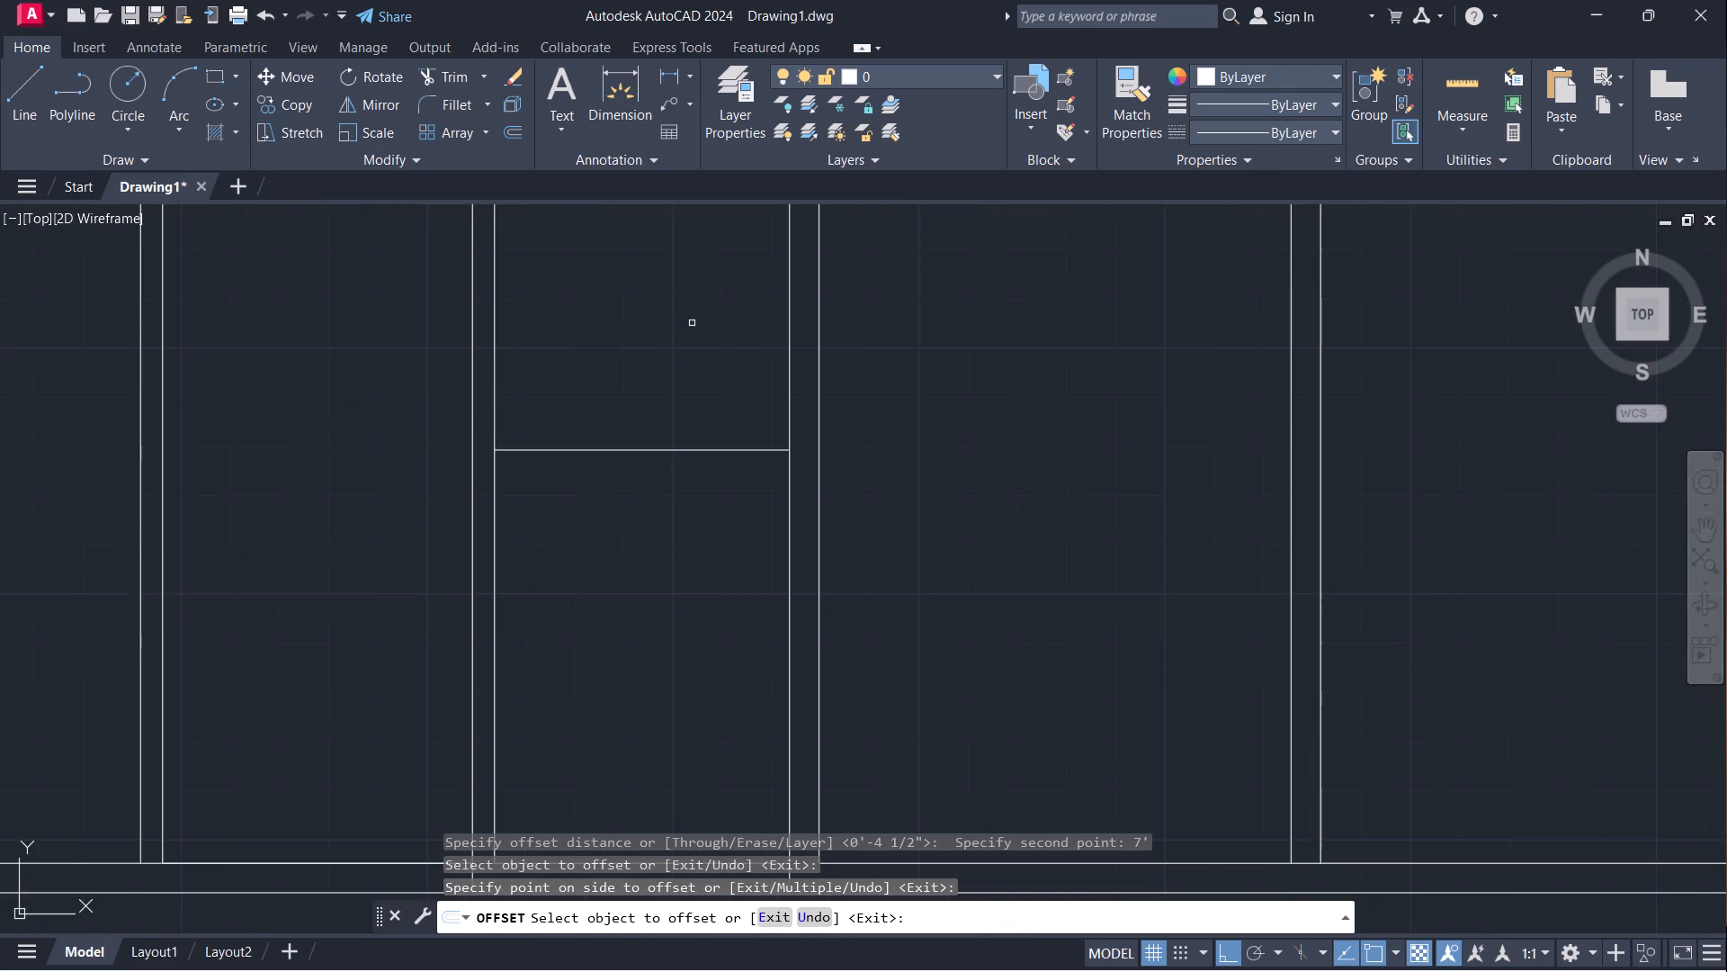
{"action": "scroll", "coordinate": [692, 323], "scroll_direction": "up", "scroll_amount": 2}
{"action": "key", "text": "space"}
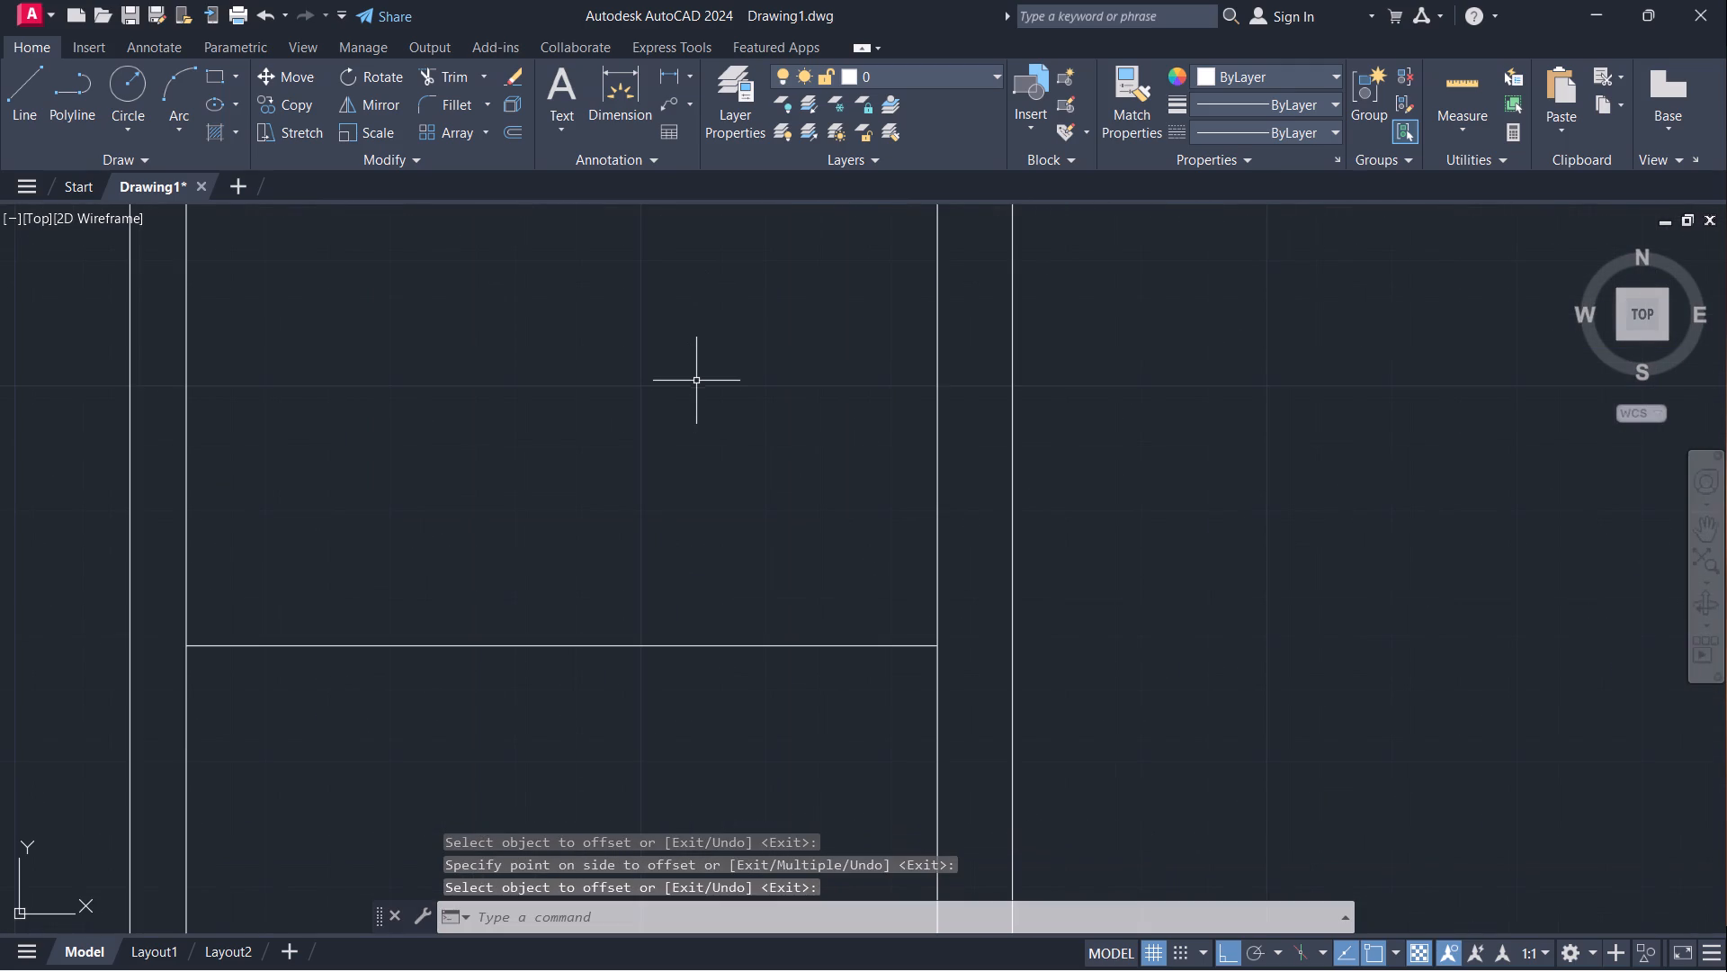
Offset the new horizontal line 4.5" upward to form a cross partition between the new partition and the first central wall.
{"action": "left_click", "coordinate": [532, 643]}
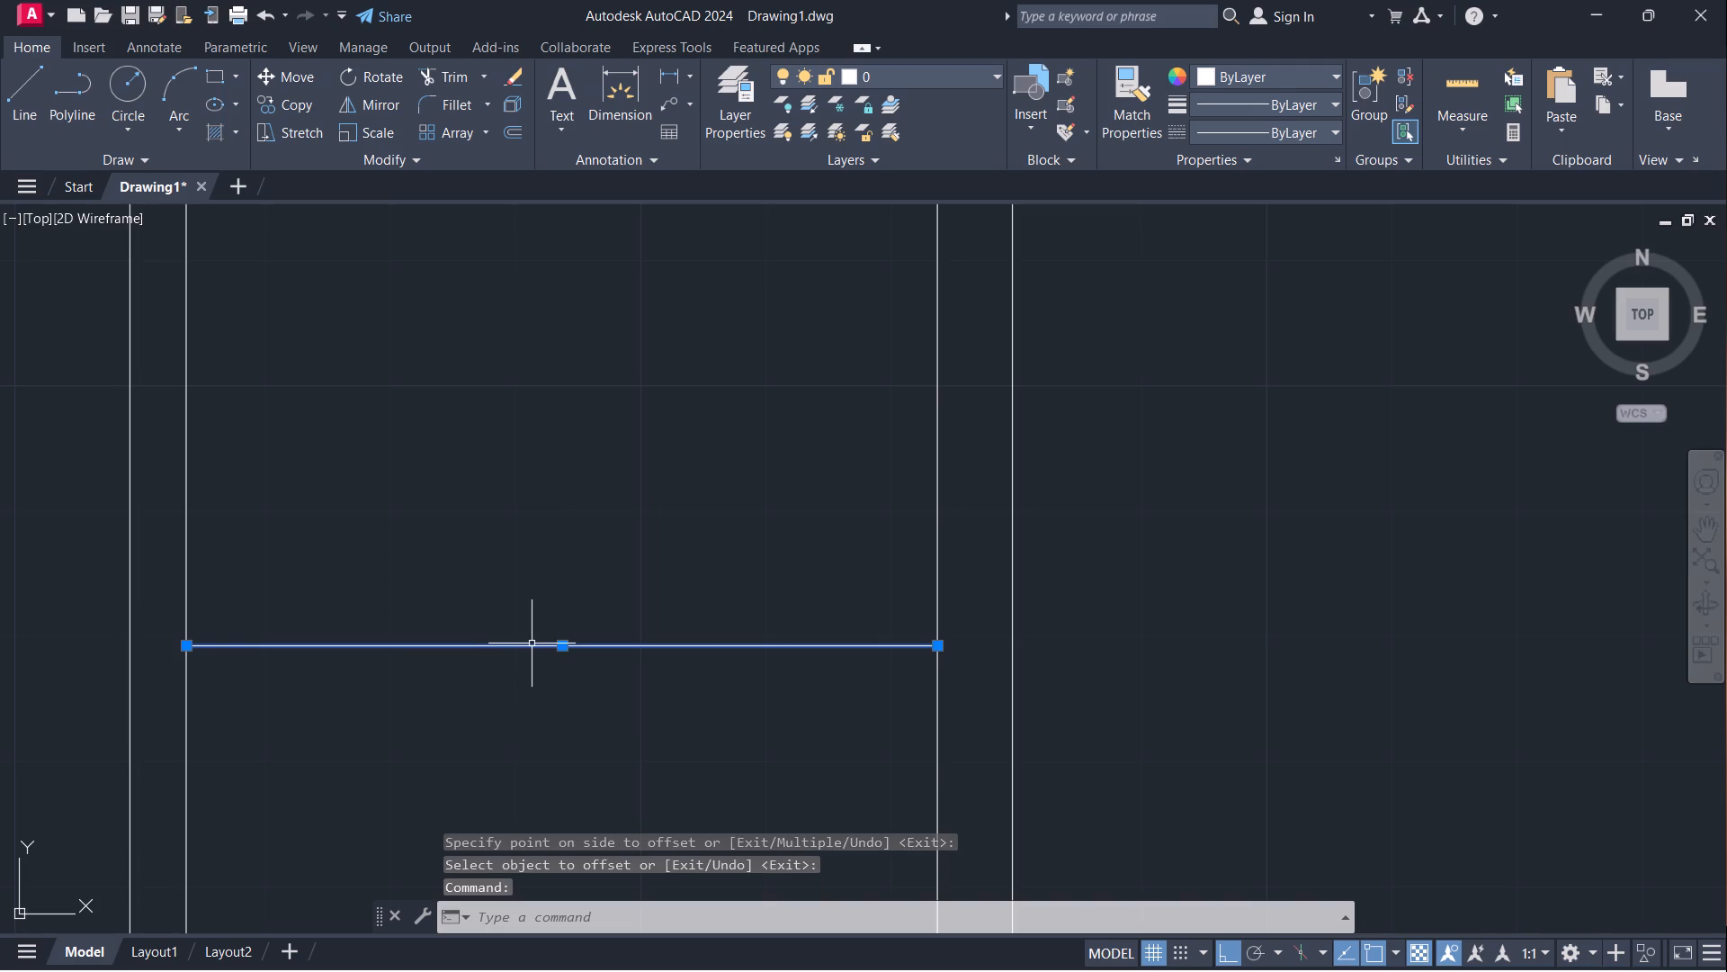
{"action": "key", "text": "o"}
{"action": "key", "text": "Return"}
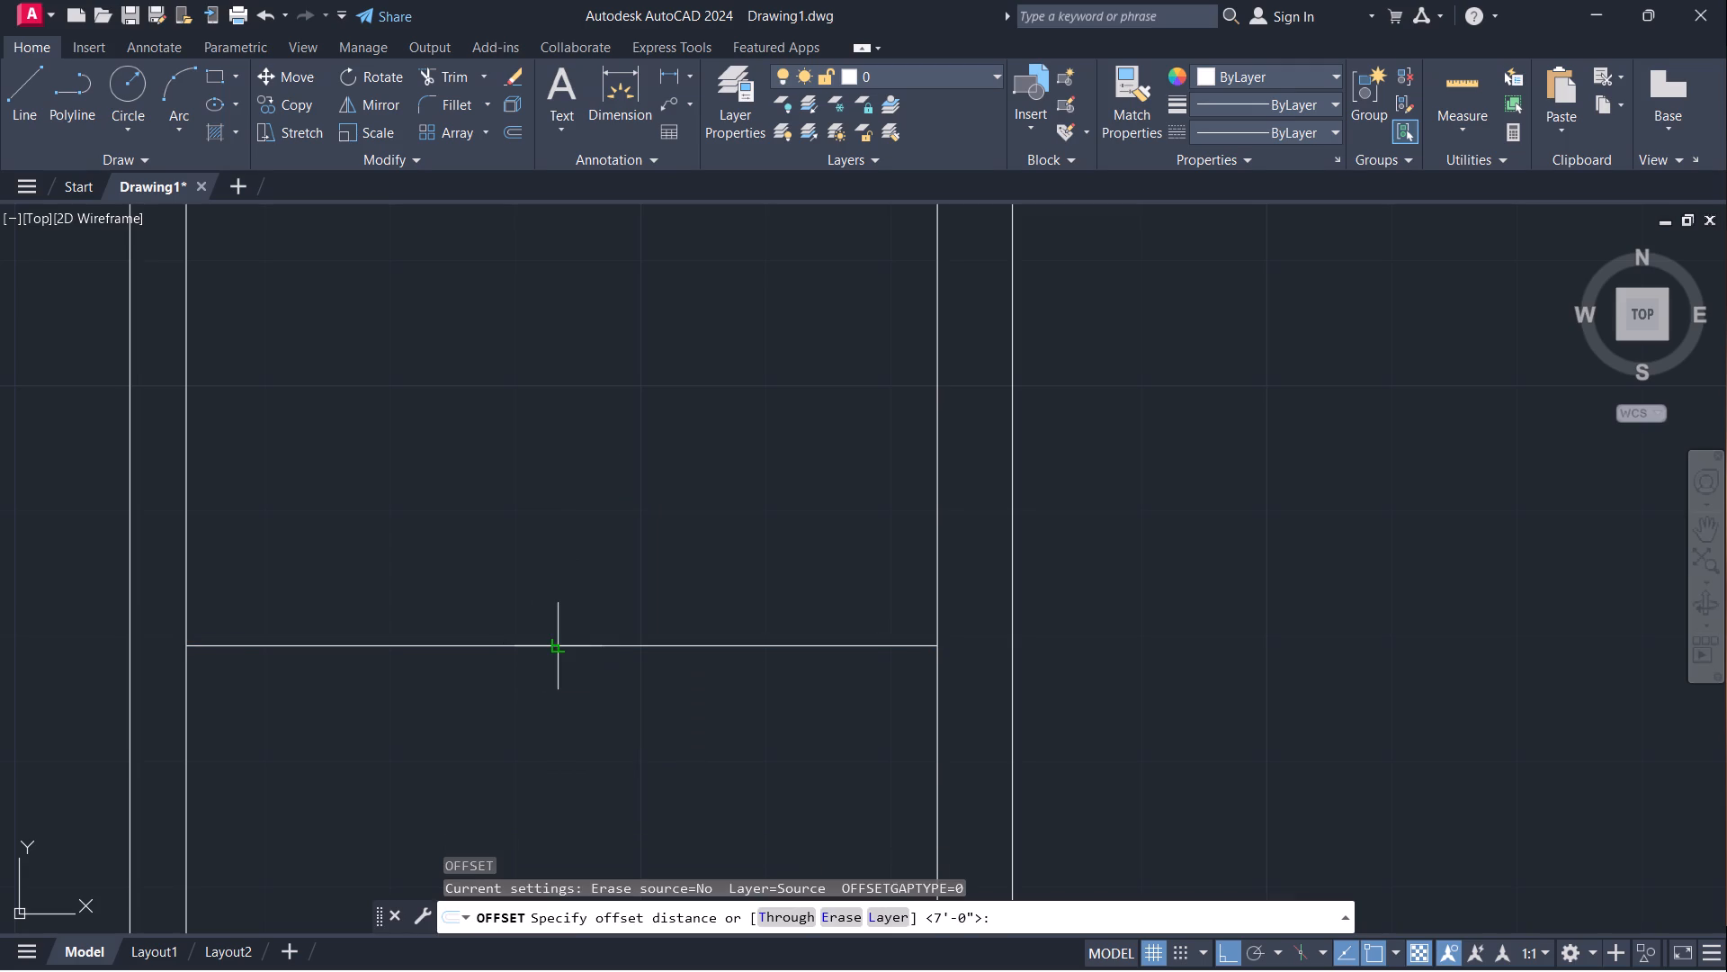
{"action": "left_click_drag", "start_coordinate": [562, 645], "coordinate": [562, 634]}
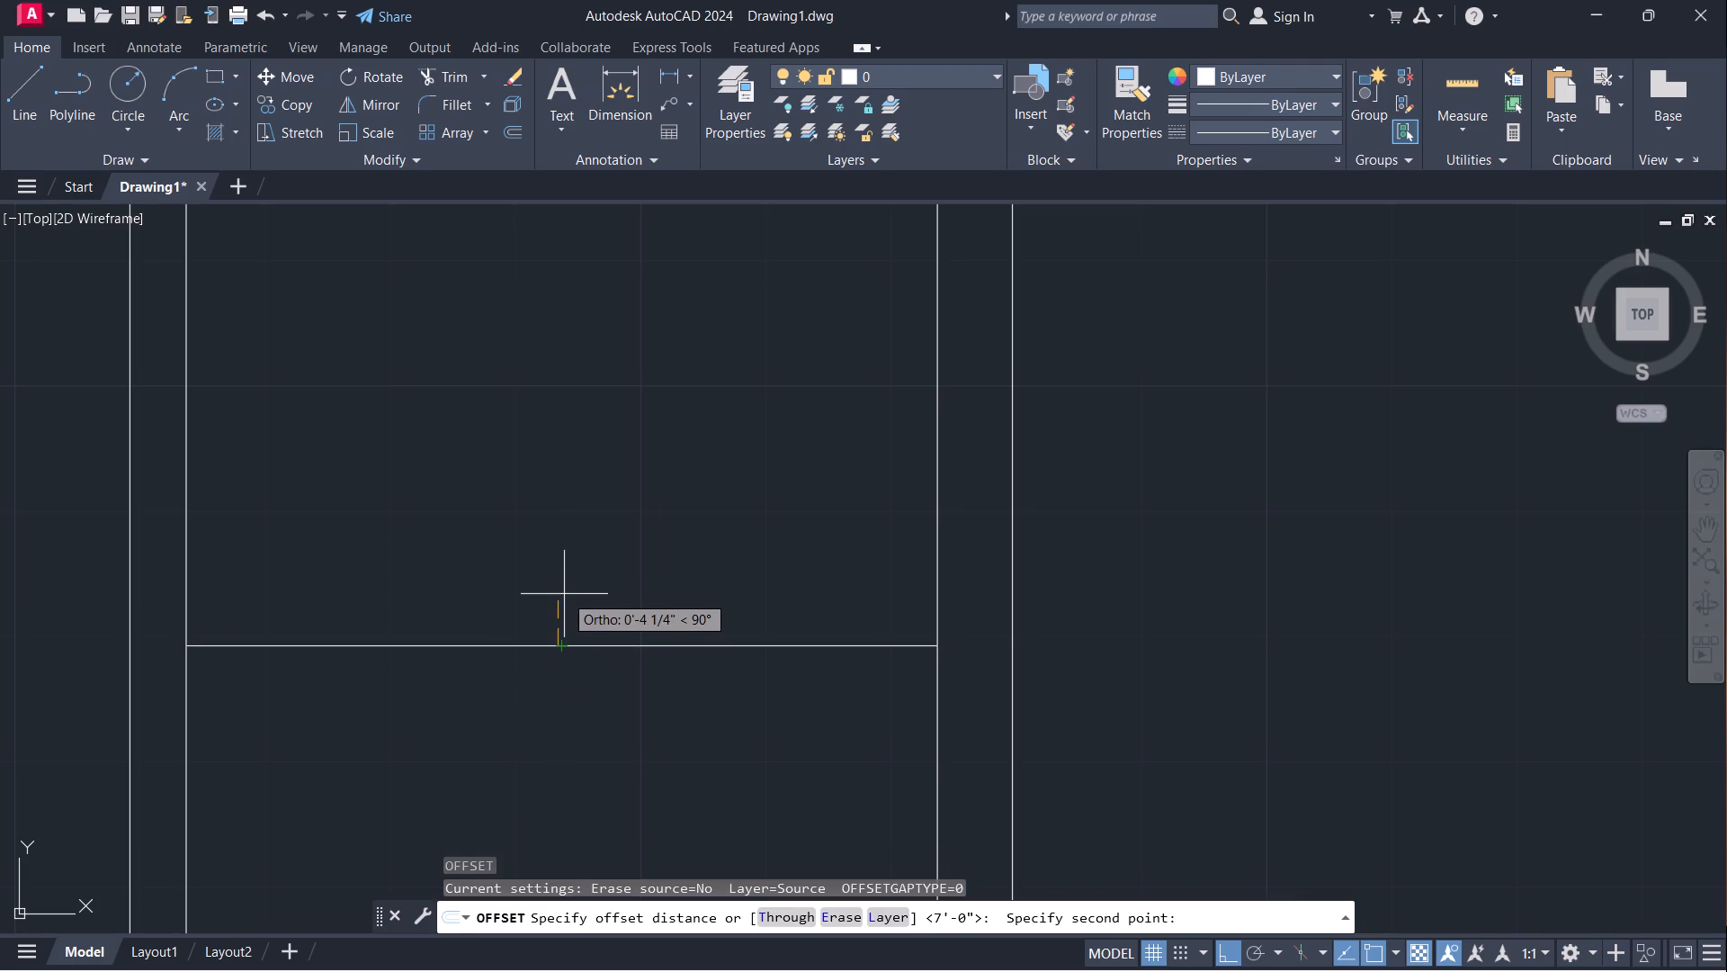
{"action": "type", "text": "4.5"}
{"action": "key", "text": "shift+quotedbl"}
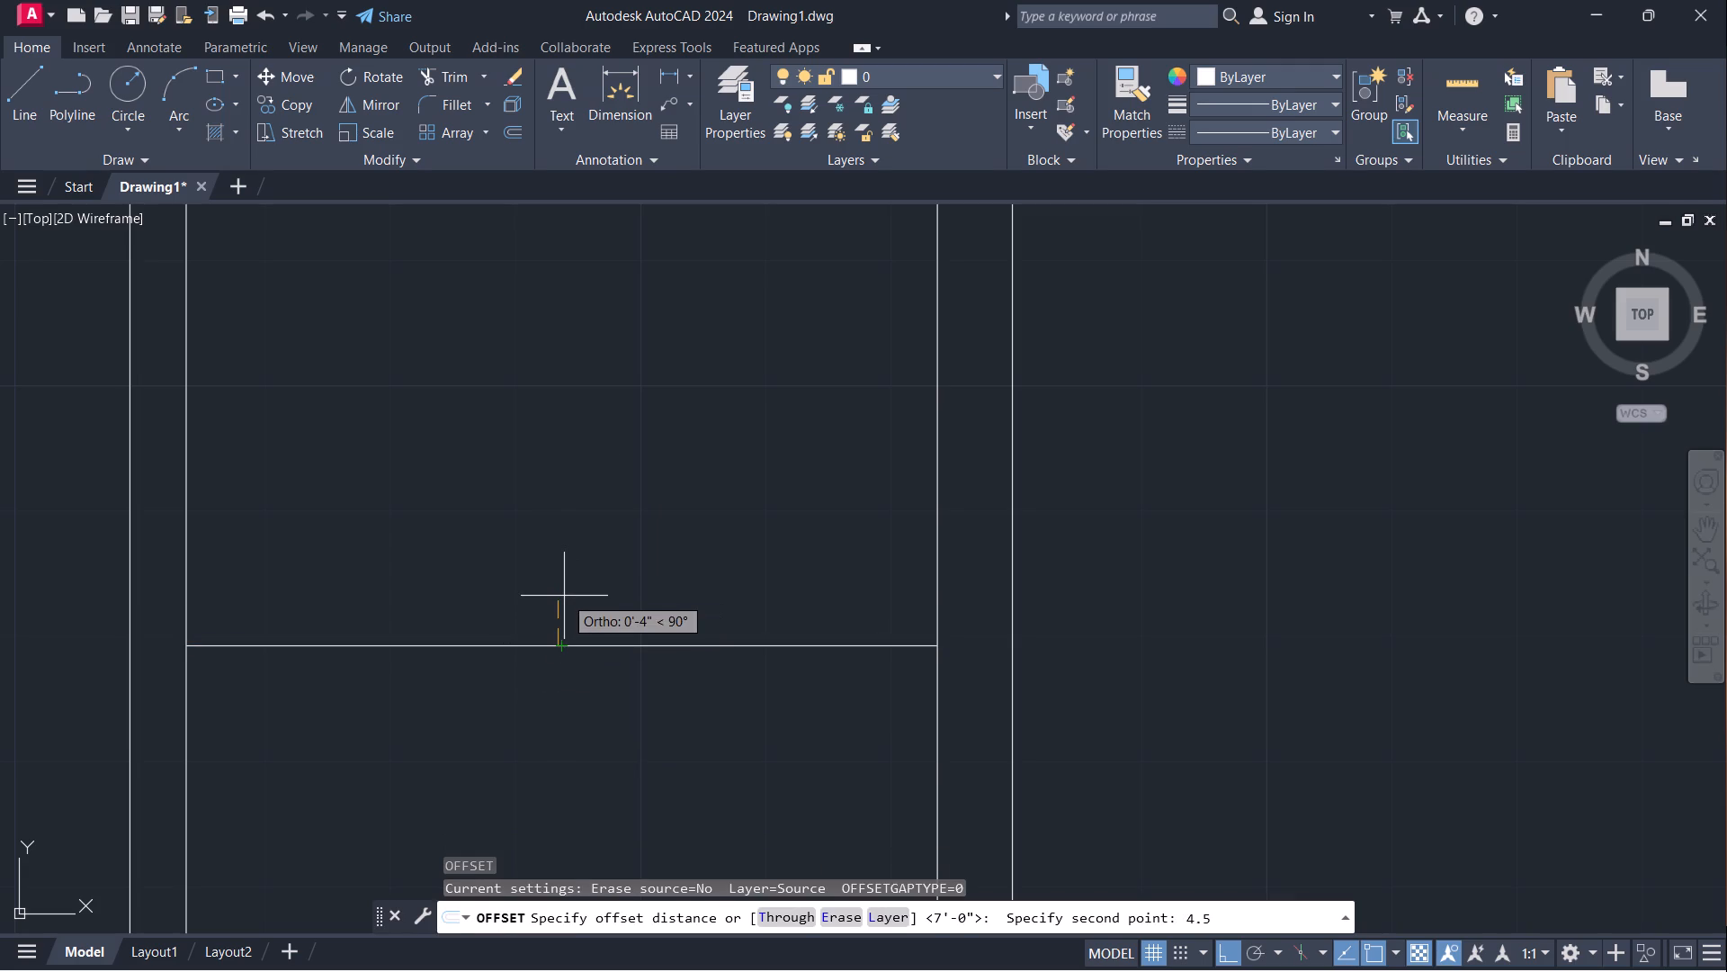
{"action": "key", "text": "Return"}
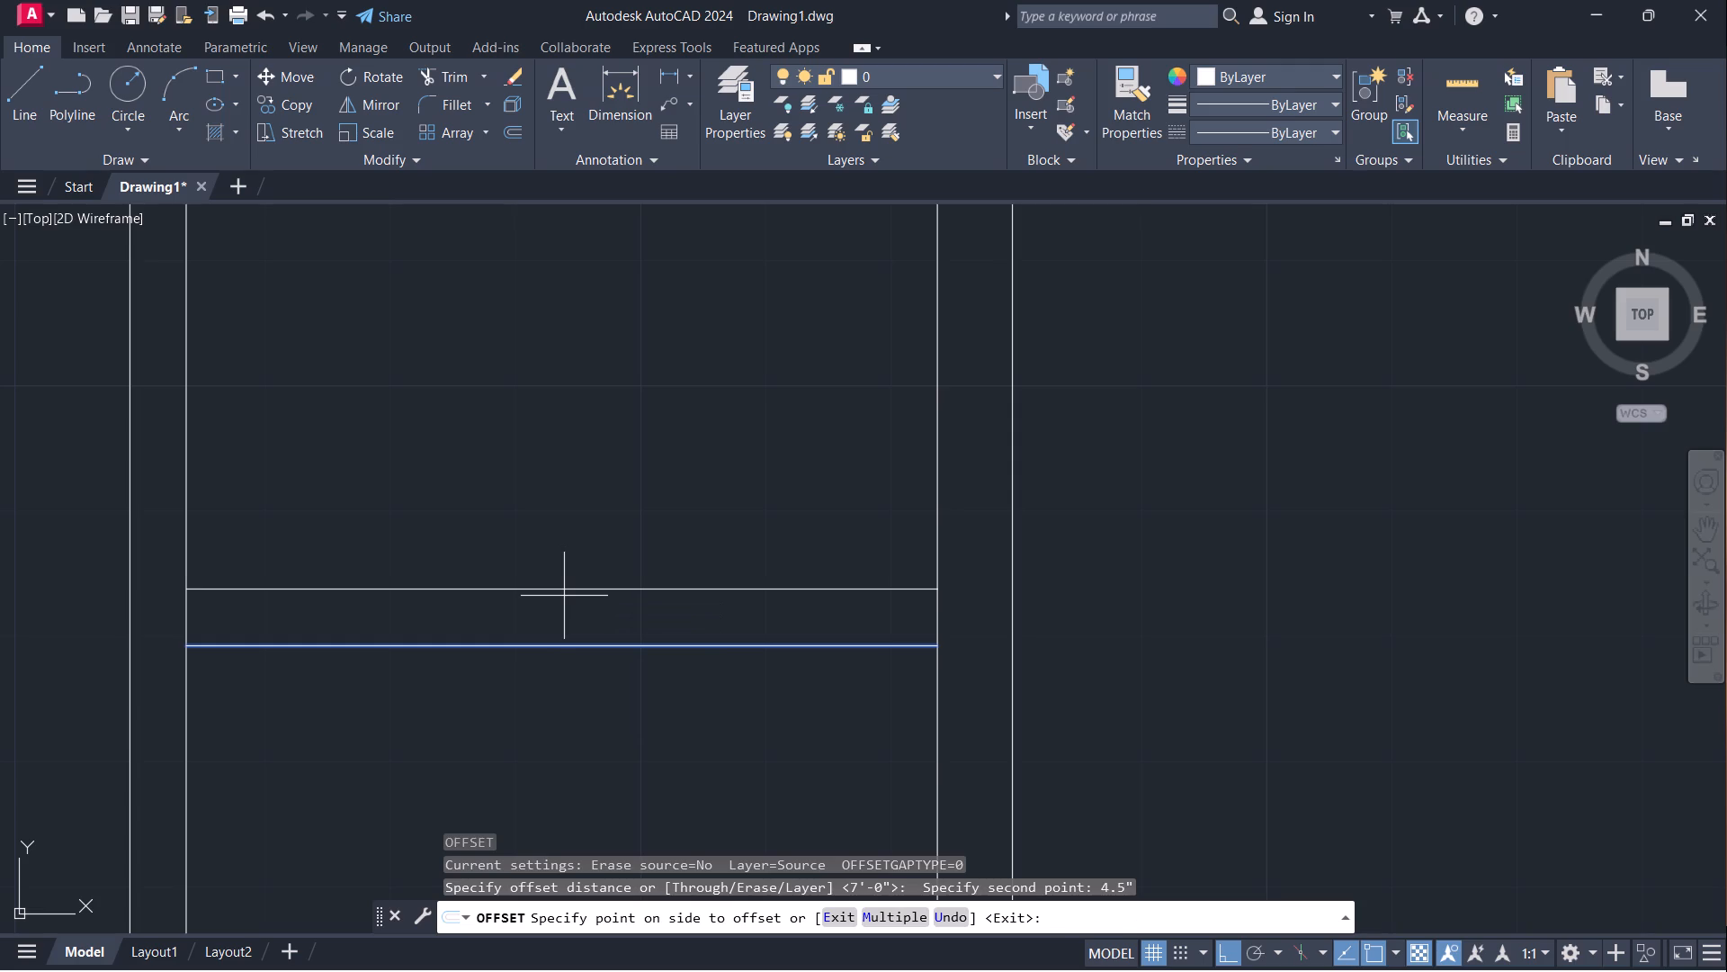
{"action": "left_click", "coordinate": [652, 522]}
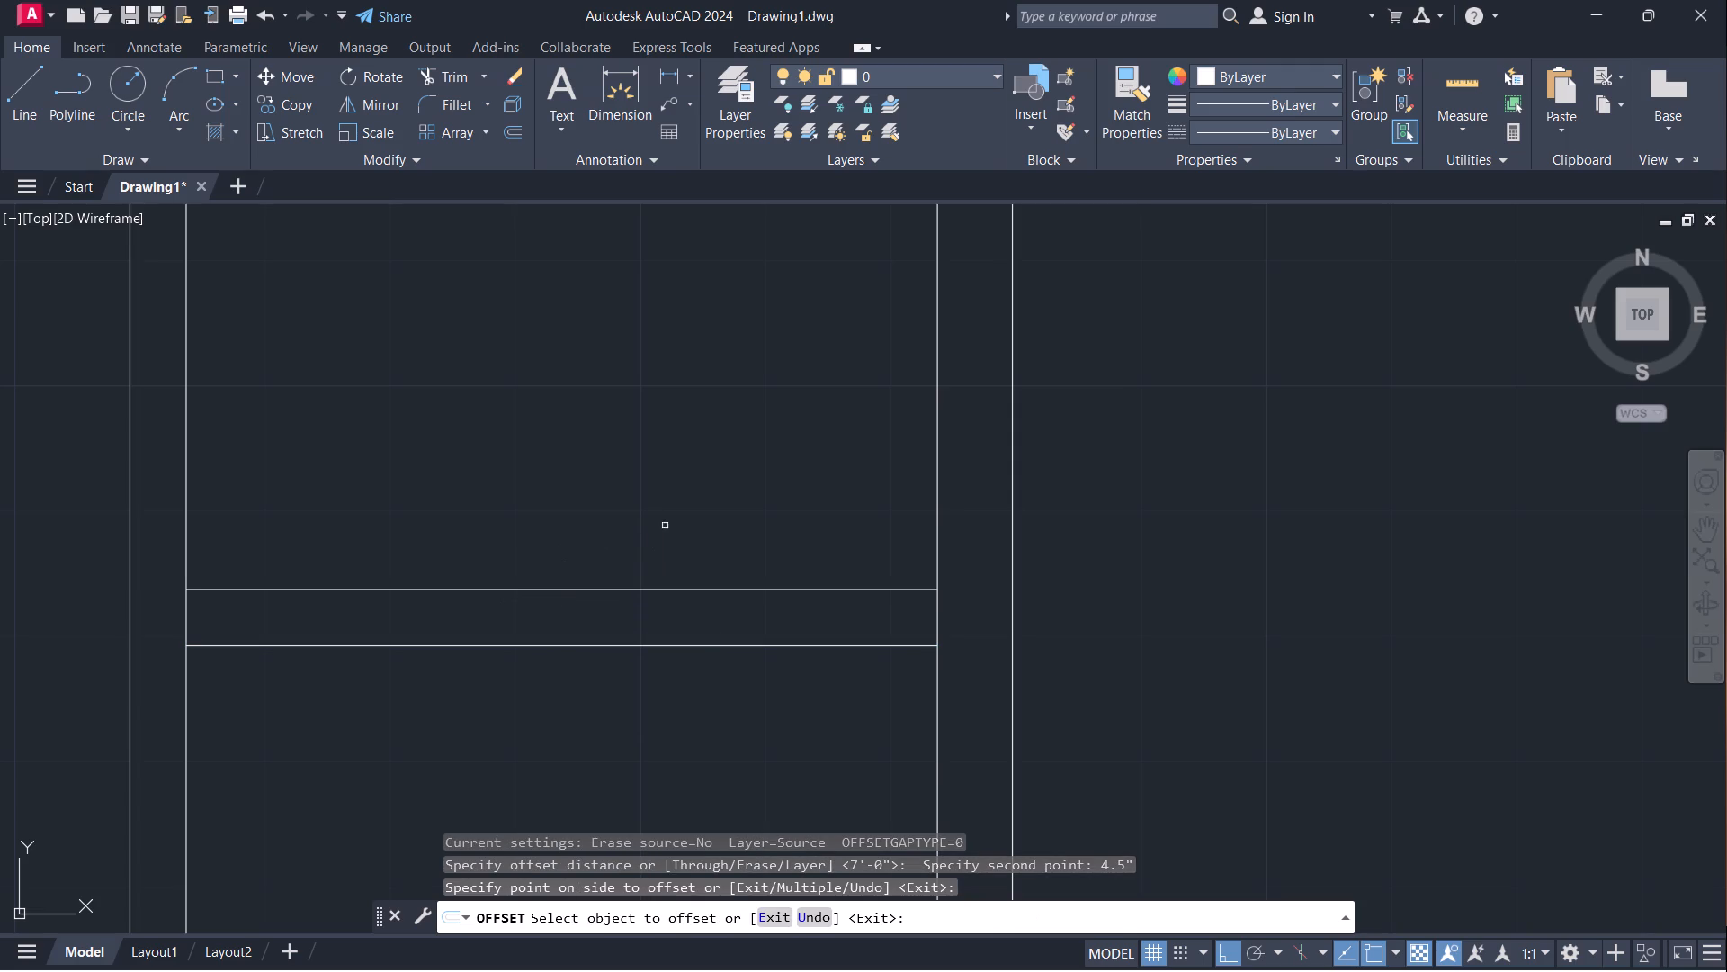
{"action": "key", "text": "Escape"}
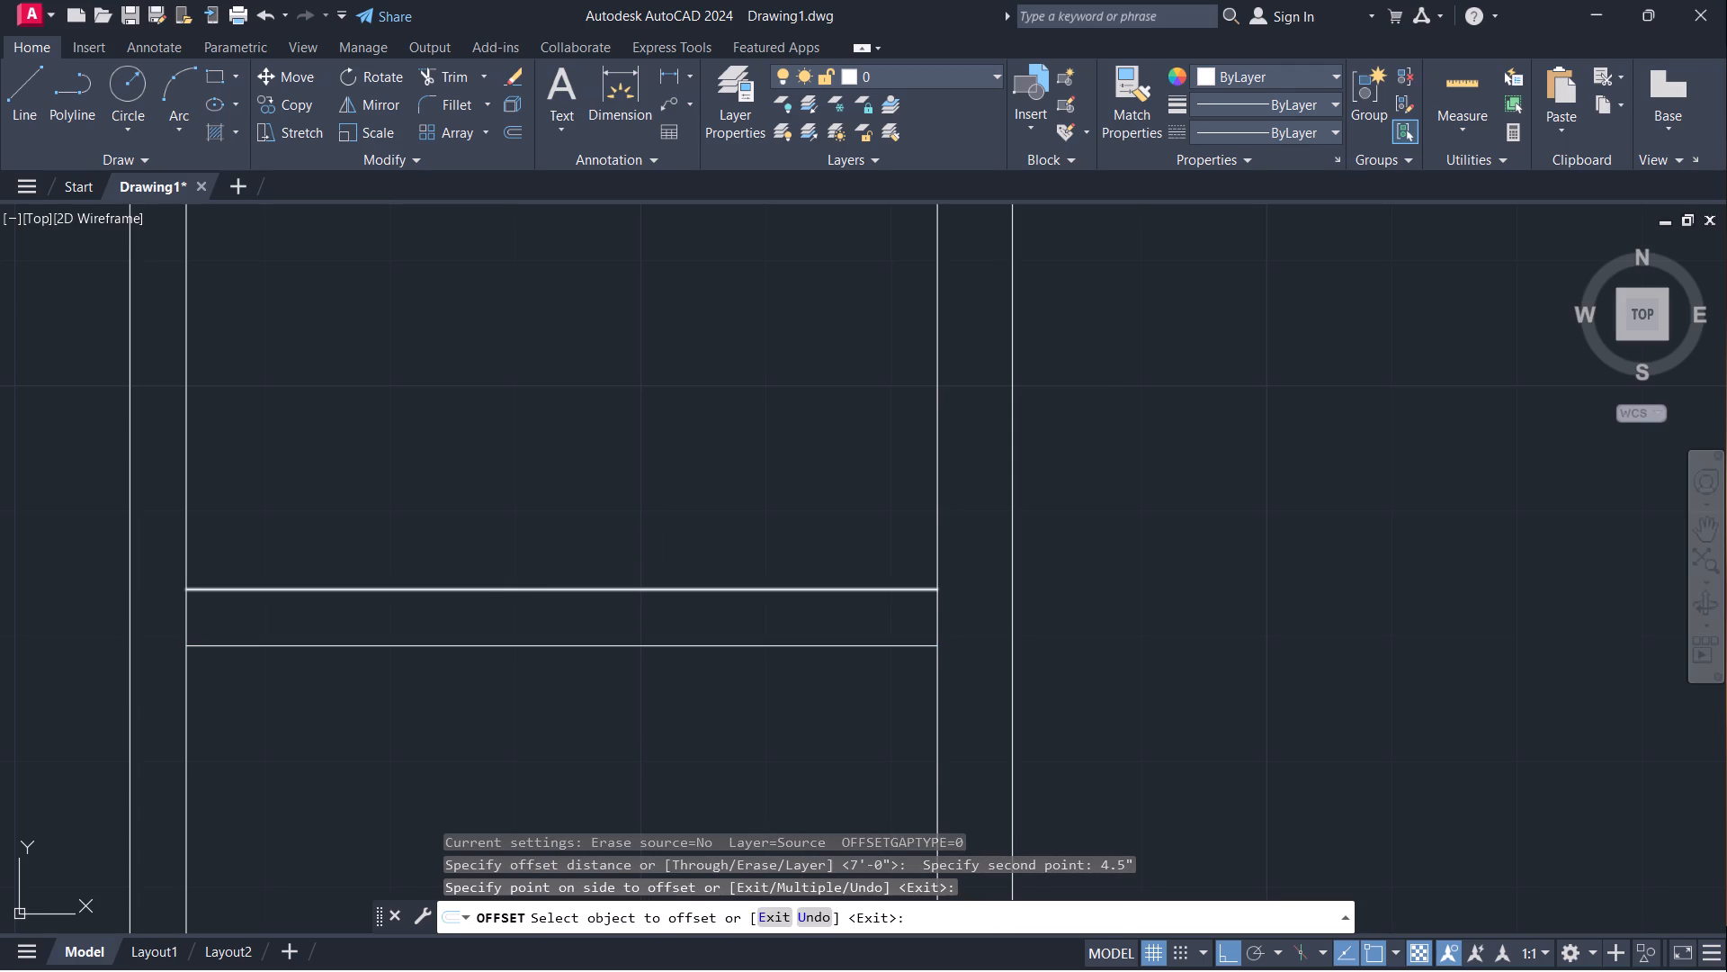
Extend the cross partition's upper line to the vertical partition's west line and the first central wall's east line.
{"action": "type", "text": "ex"}
{"action": "key", "text": "Return"}
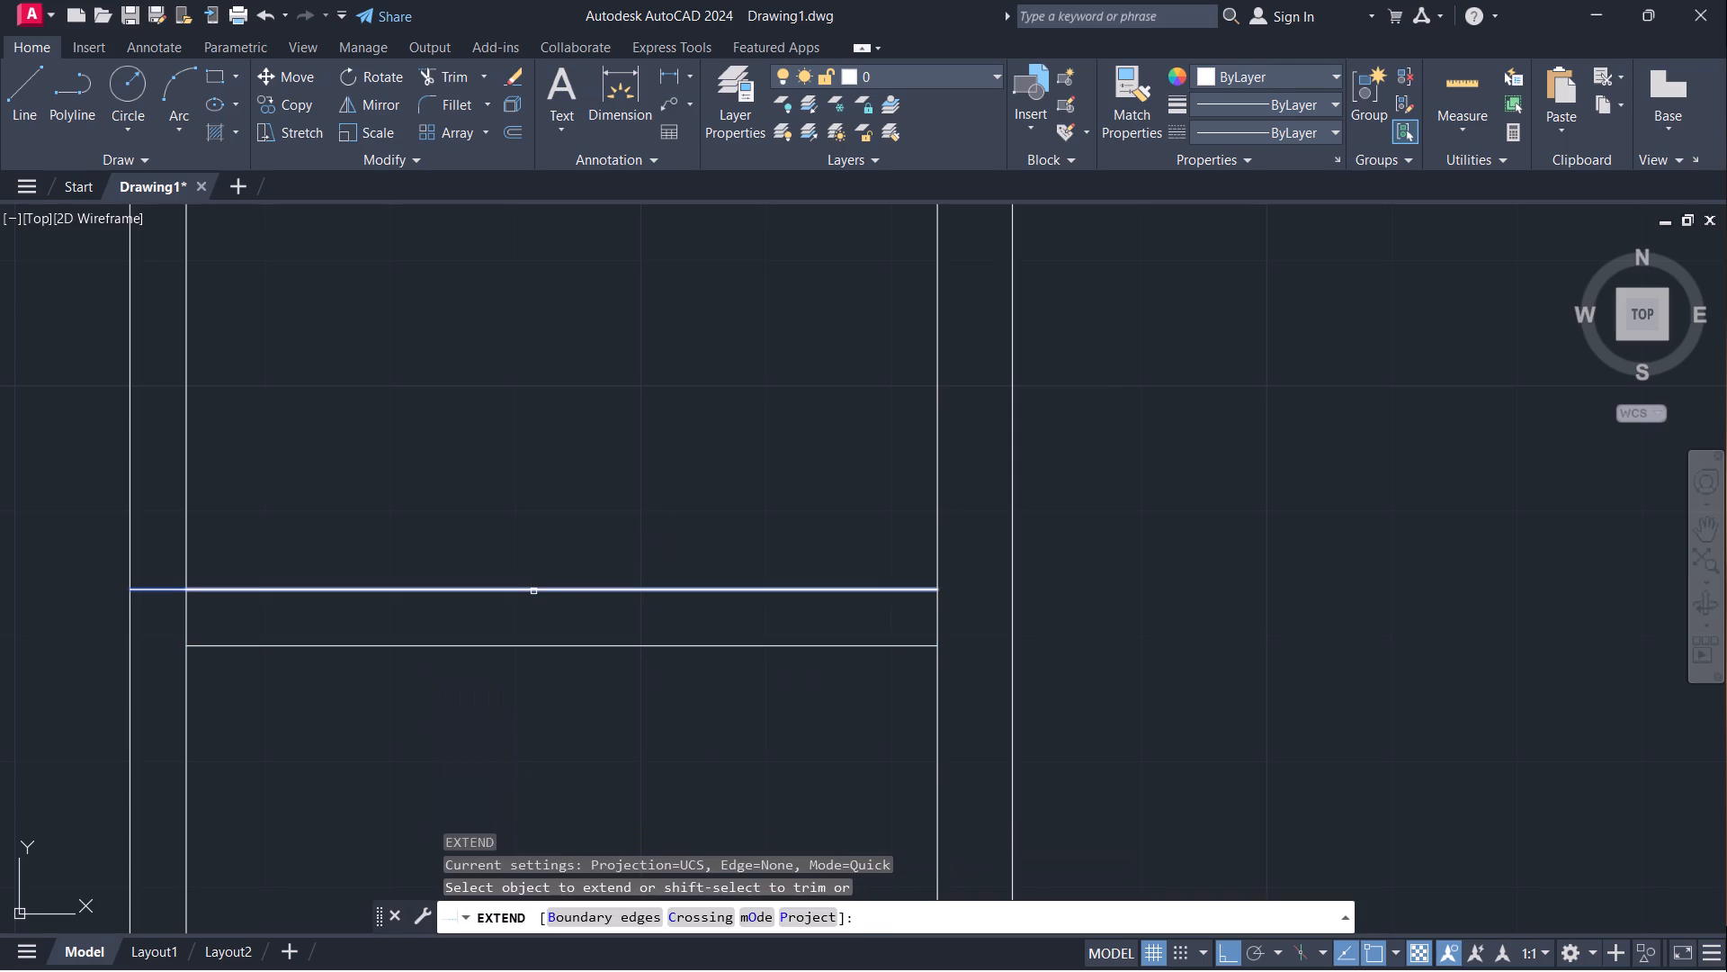
{"action": "left_click", "coordinate": [533, 591]}
{"action": "left_click", "coordinate": [701, 588]}
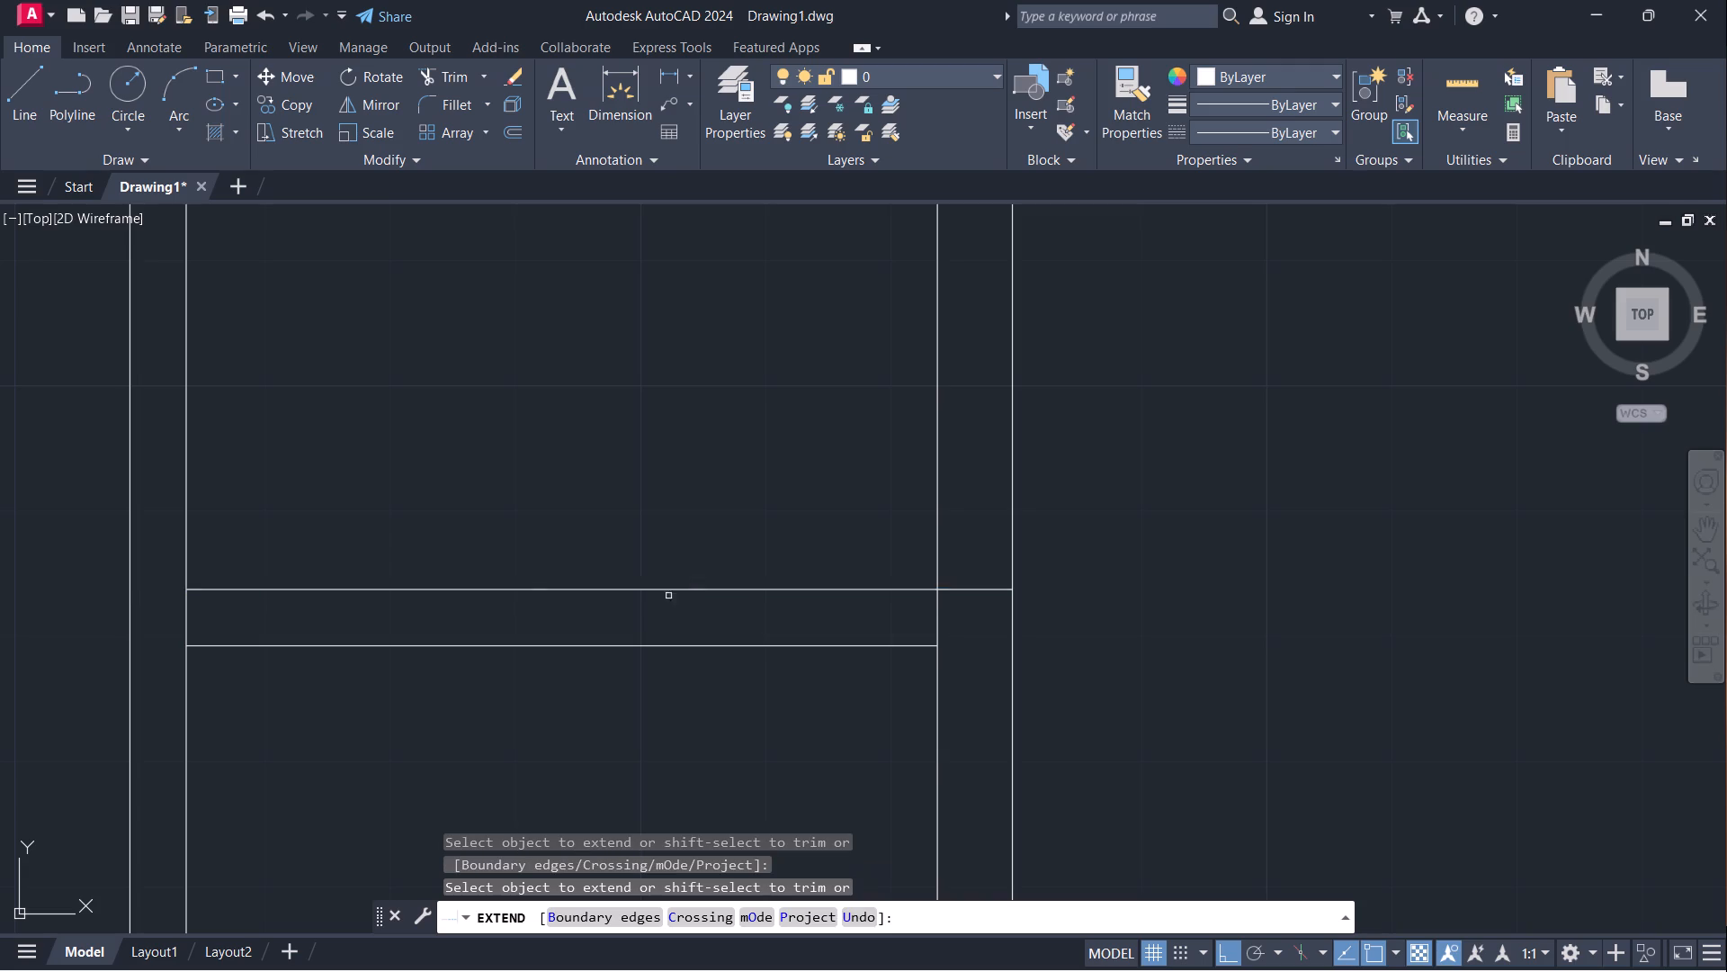
{"action": "left_click", "coordinate": [317, 589]}
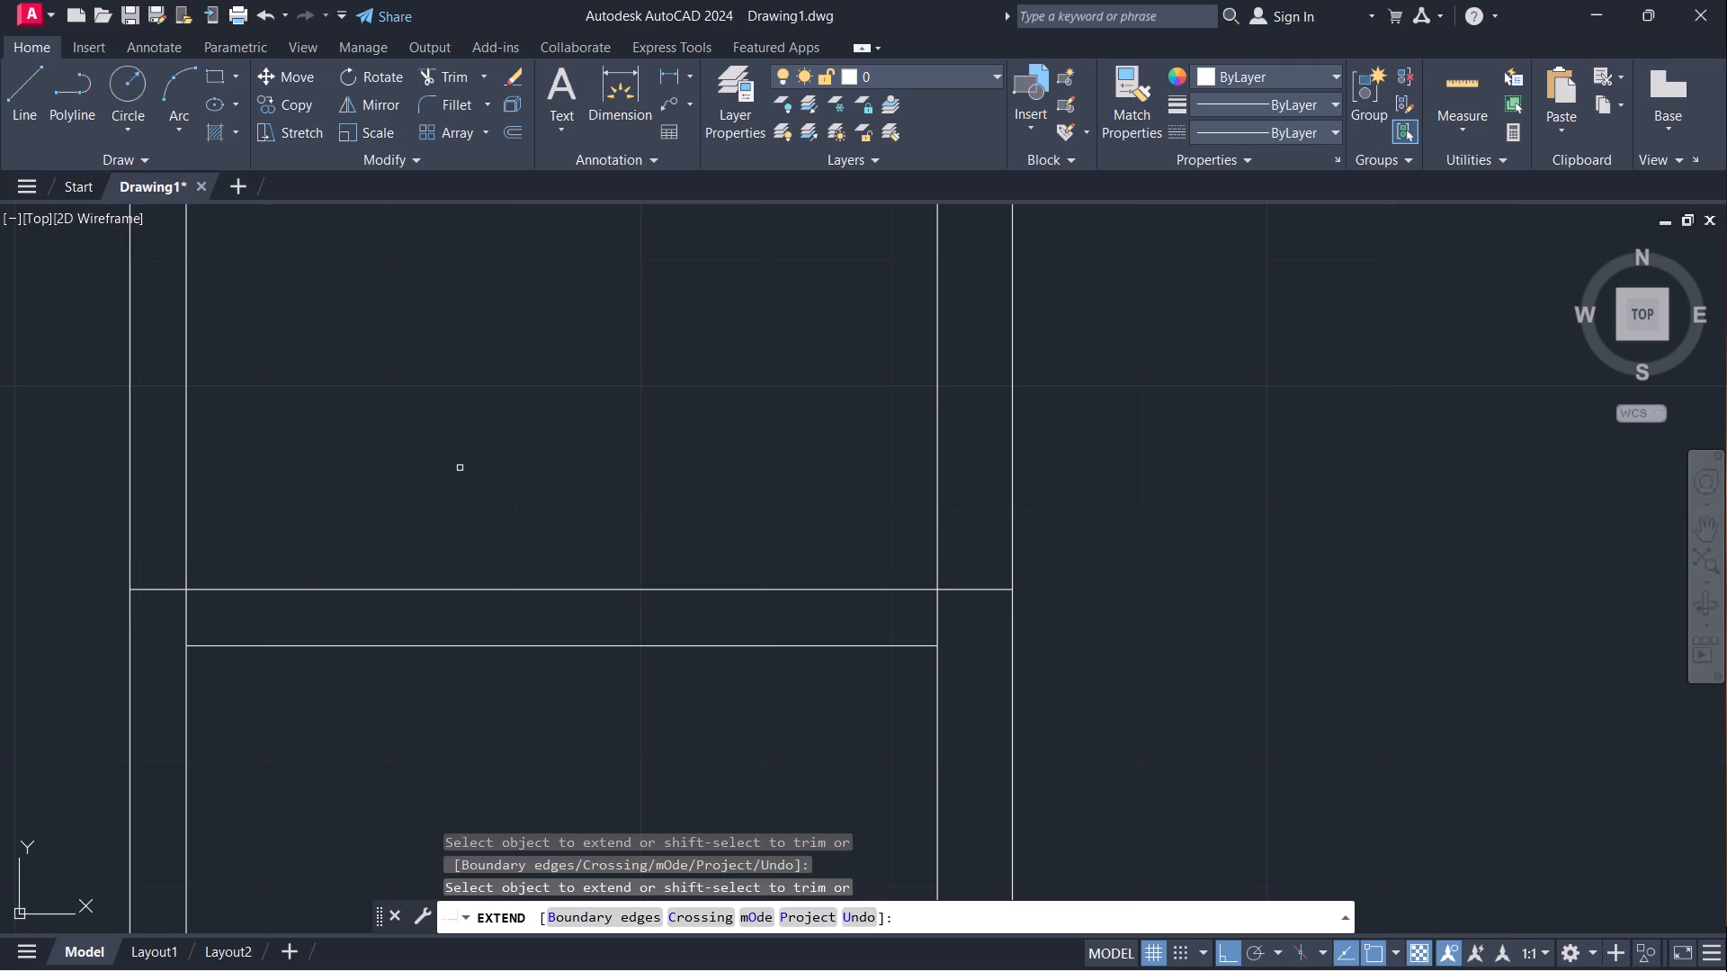
{"action": "key", "text": "Escape"}
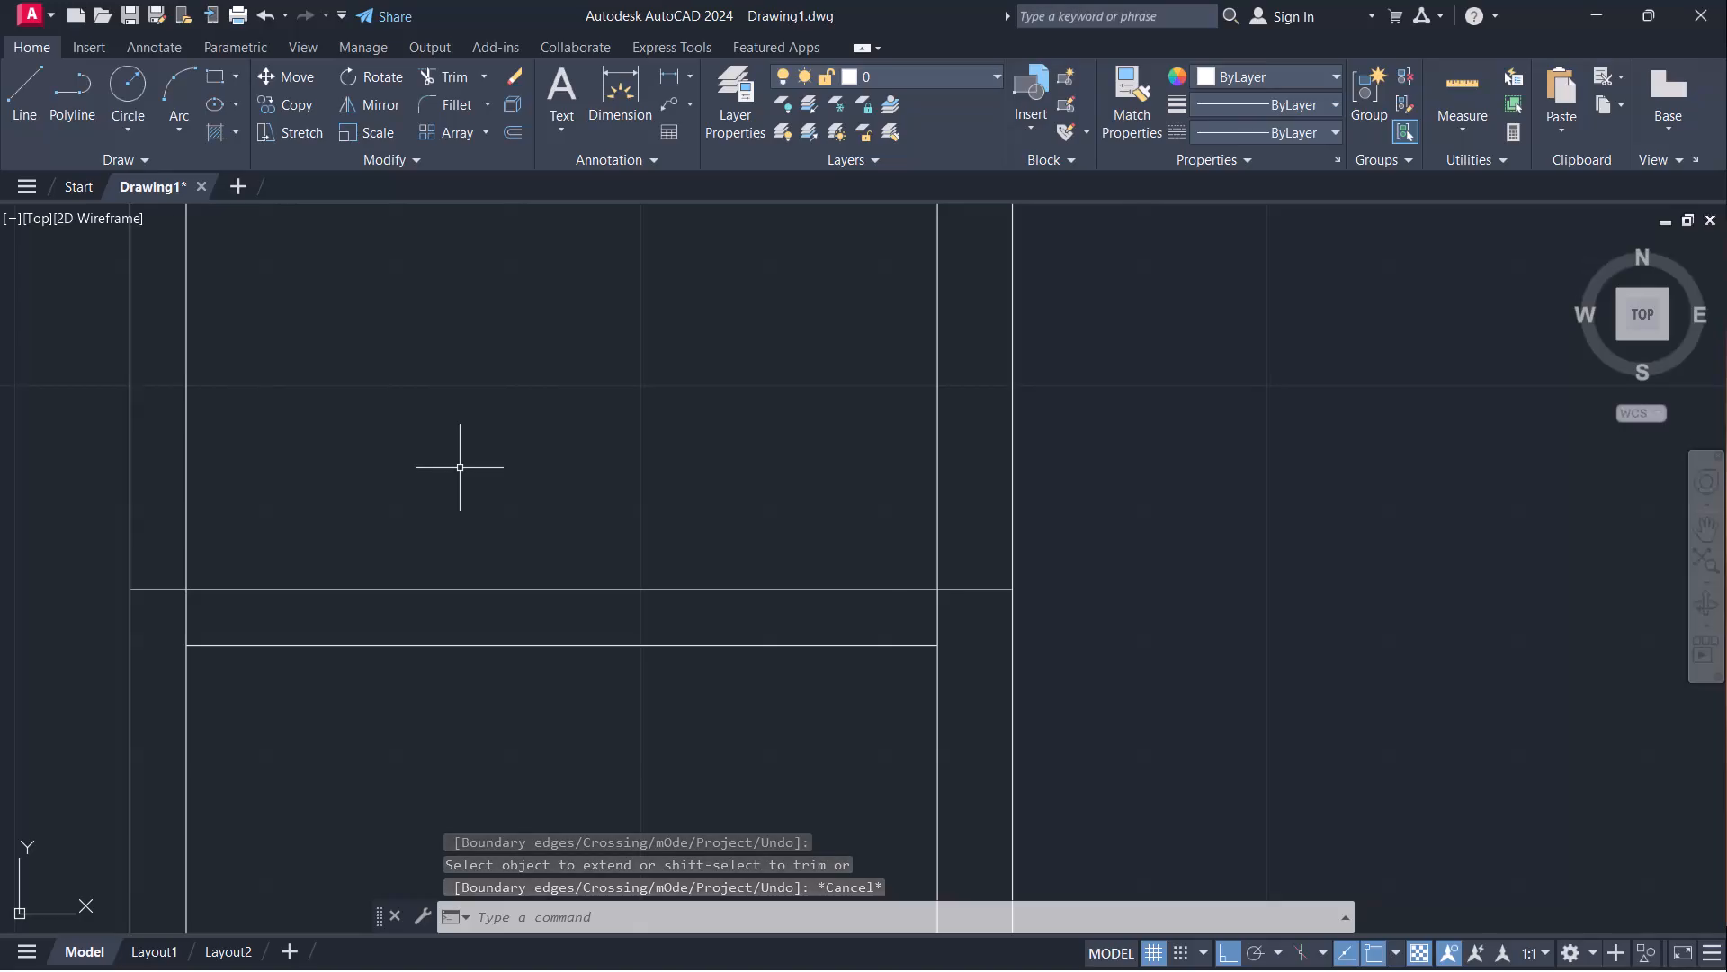
Trim away both lines of the vertical partition west of the first central wall above the 7' cross partition.
{"action": "scroll", "coordinate": [469, 433], "scroll_direction": "down", "scroll_amount": 3}
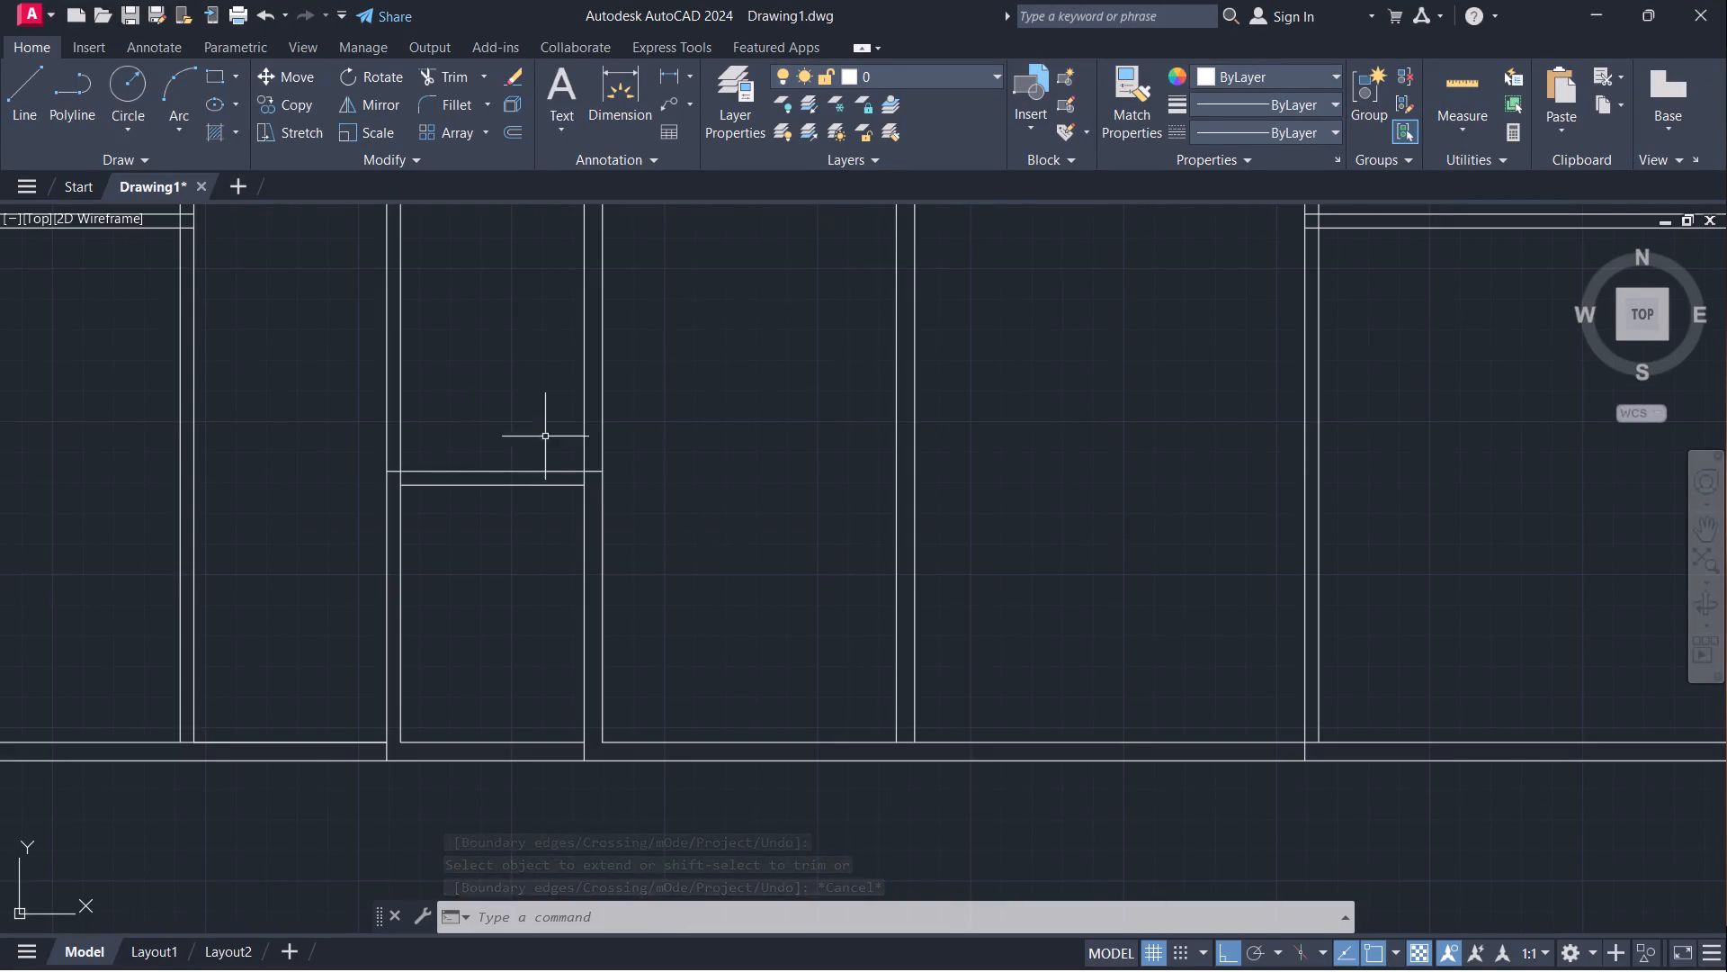
{"action": "scroll", "coordinate": [751, 494], "scroll_direction": "down", "scroll_amount": 1}
{"action": "middle_click_drag", "start_coordinate": [751, 499], "coordinate": [760, 717]}
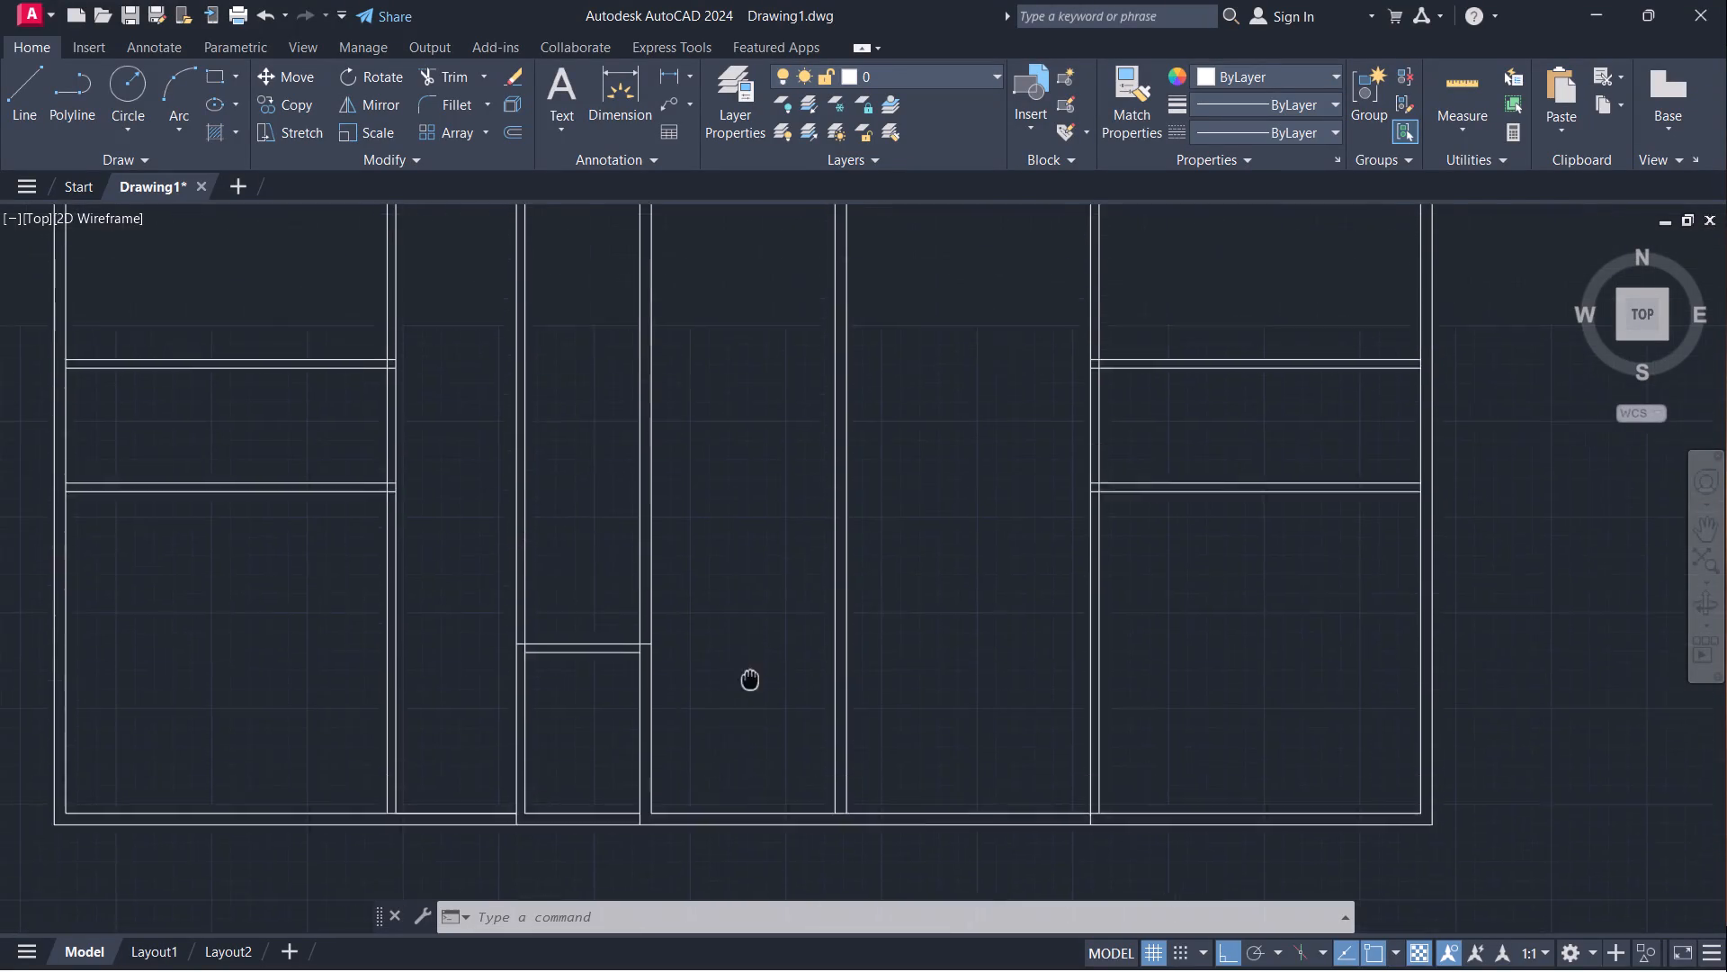
{"action": "middle_click_drag", "start_coordinate": [760, 717], "coordinate": [808, 799]}
{"action": "scroll", "coordinate": [776, 646], "scroll_direction": "down", "scroll_amount": 1}
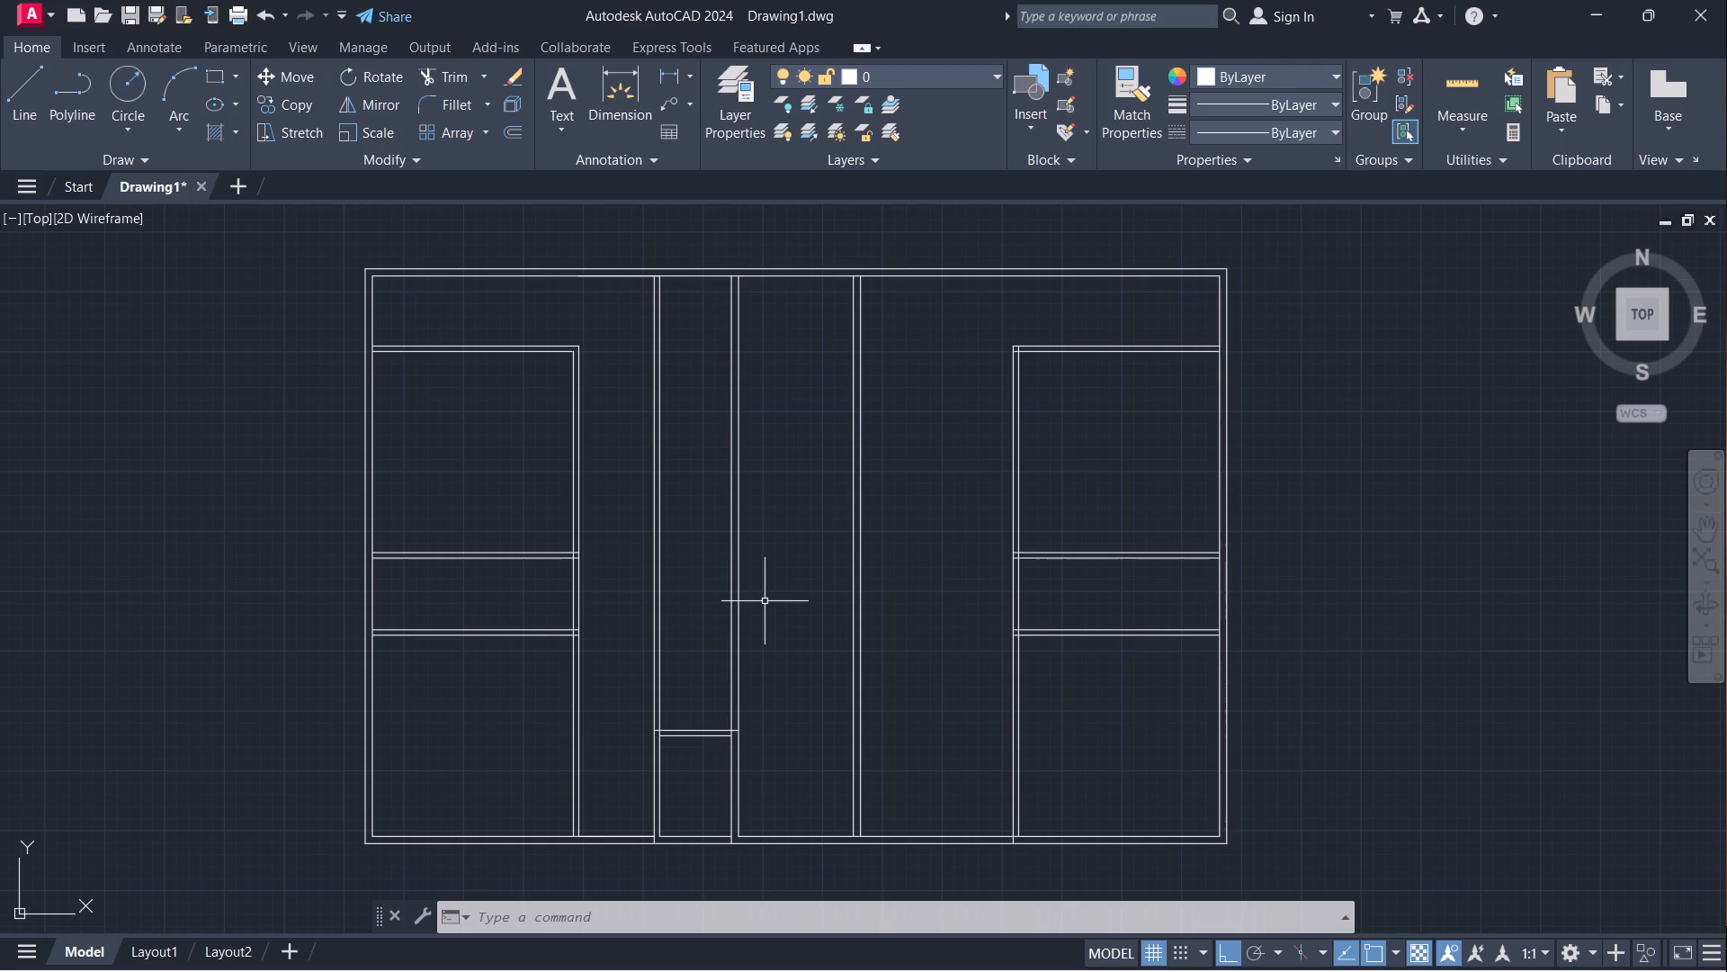
{"action": "type", "text": "tr"}
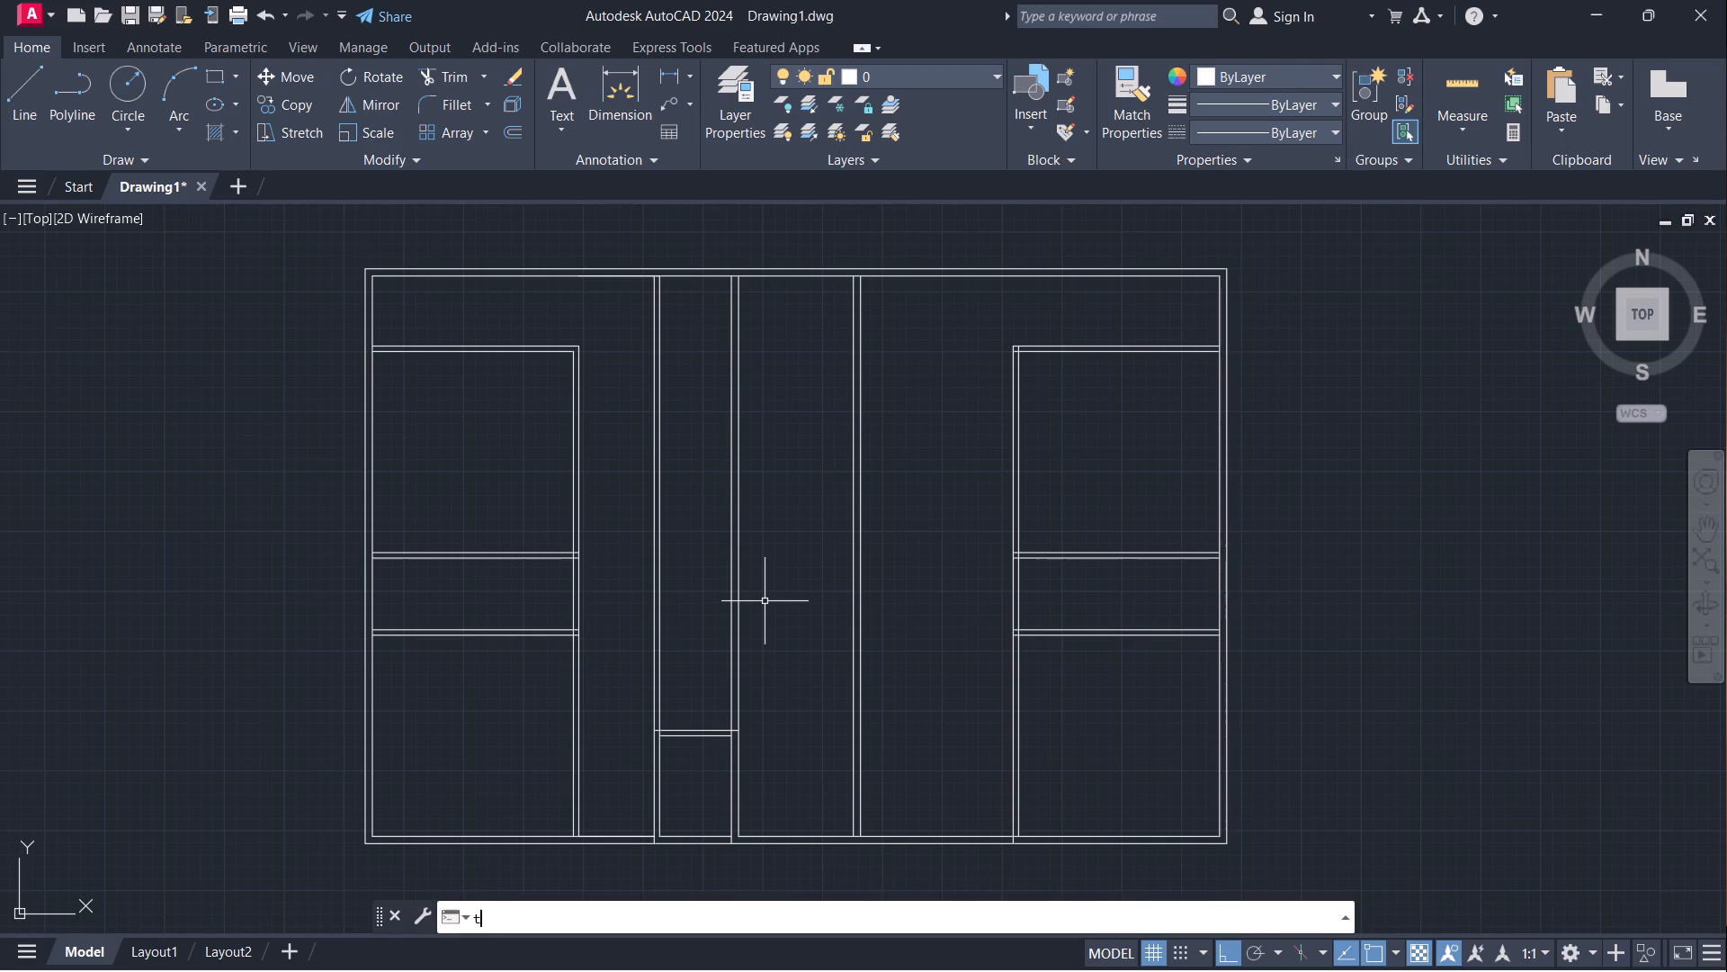
{"action": "key", "text": "Return"}
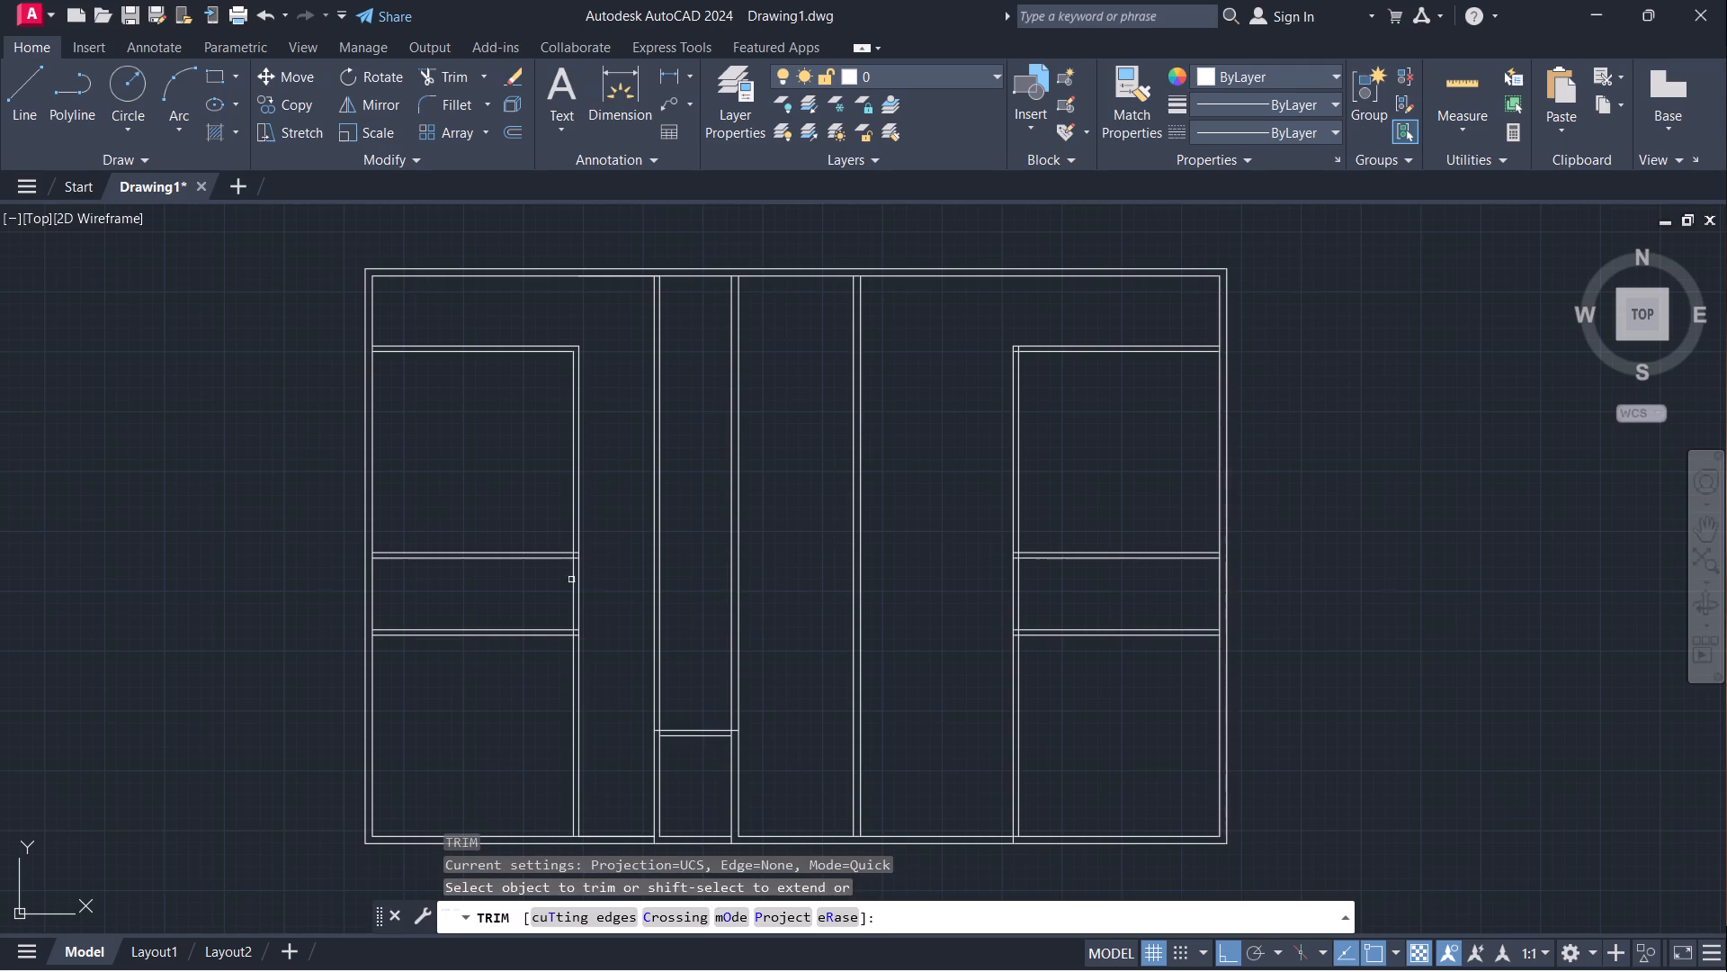
{"action": "left_click_drag", "start_coordinate": [679, 554], "coordinate": [640, 577]}
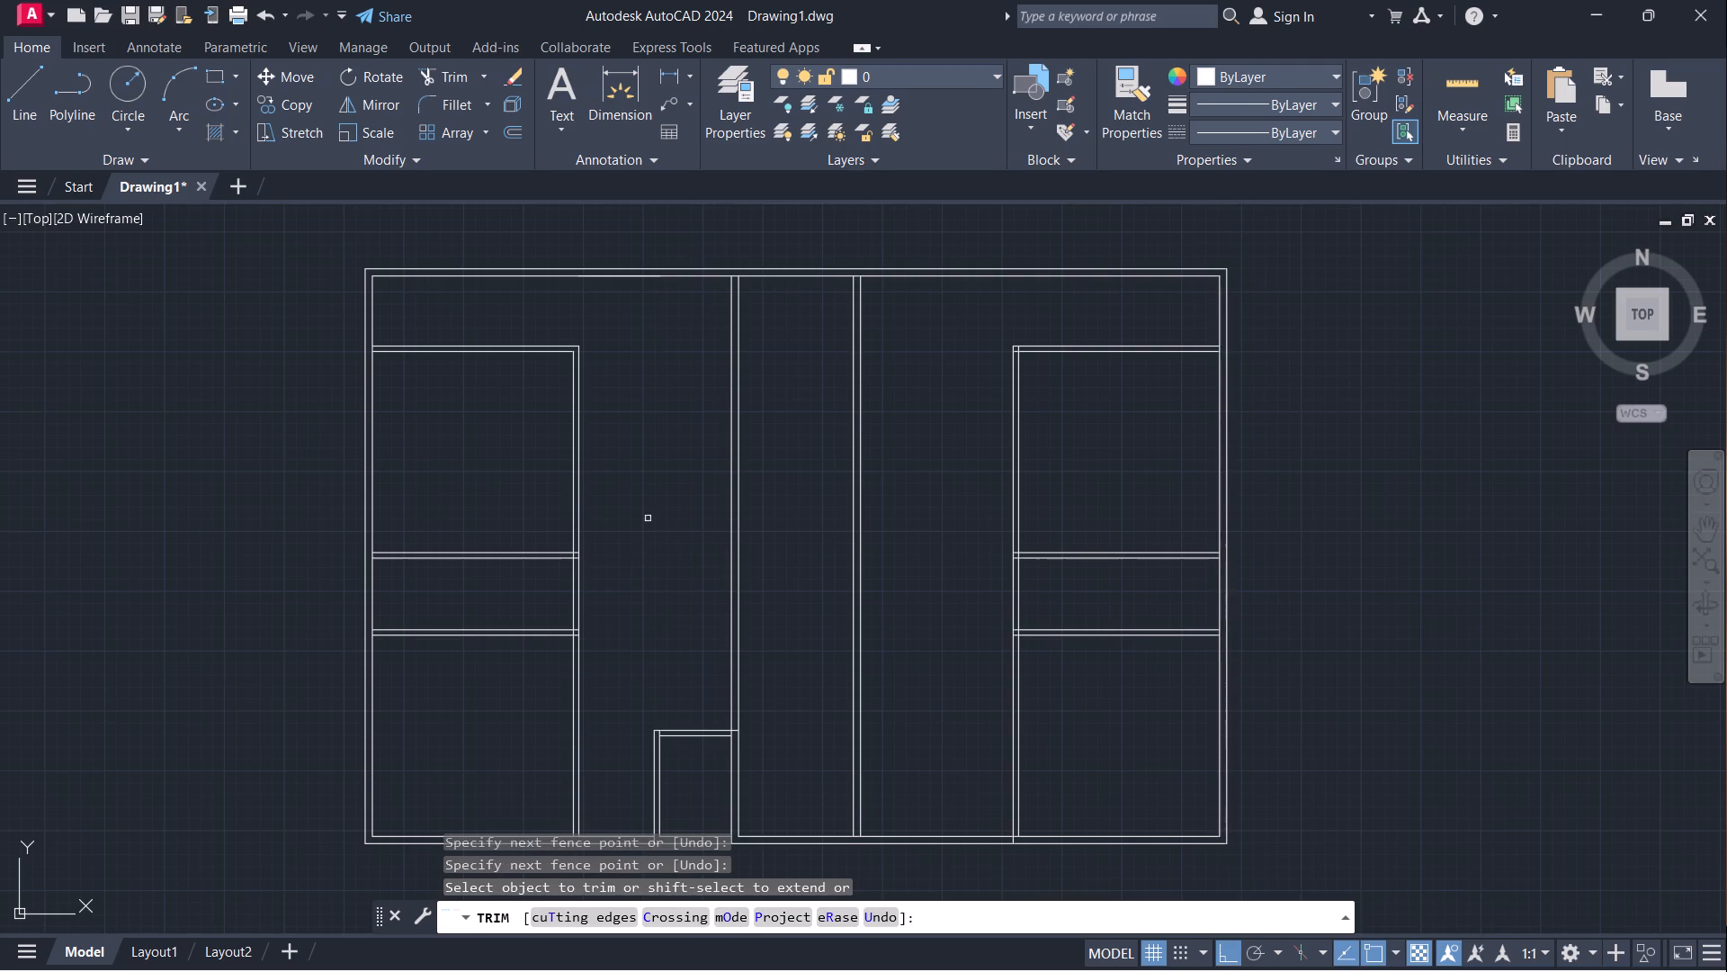
{"action": "key", "text": "Escape"}
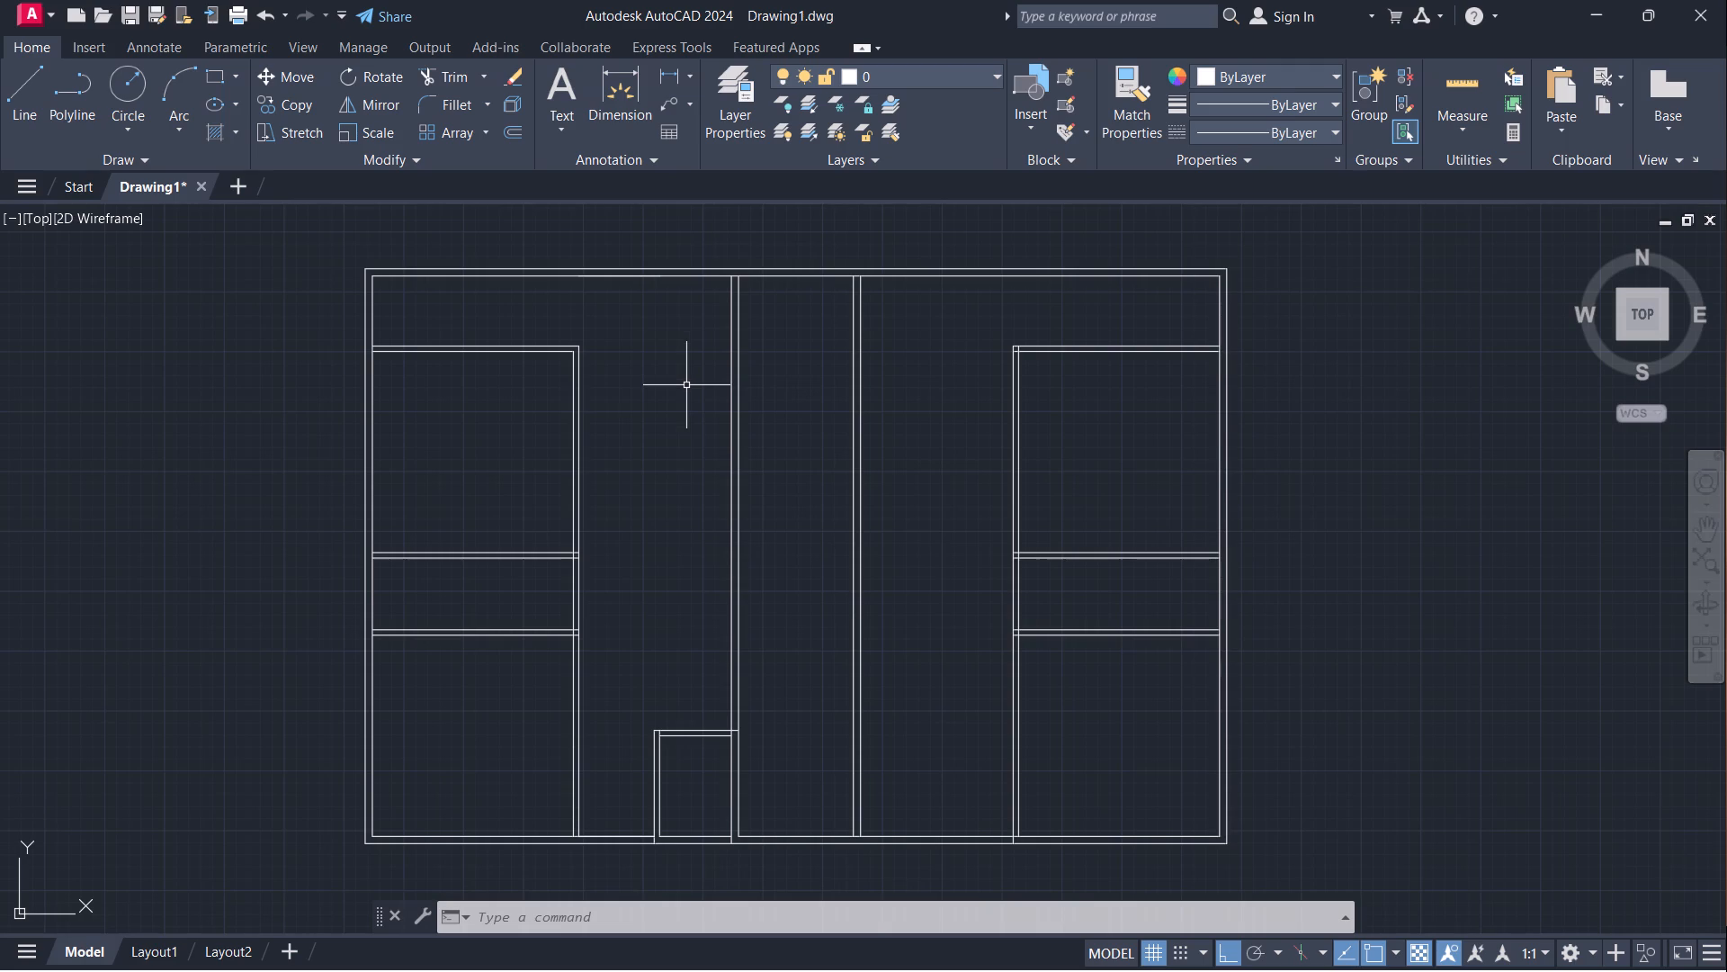
Examine the floor plan around the small bottom room beside the first central wall and along the top main wall.
{"action": "scroll", "coordinate": [707, 733], "scroll_direction": "up", "scroll_amount": 2}
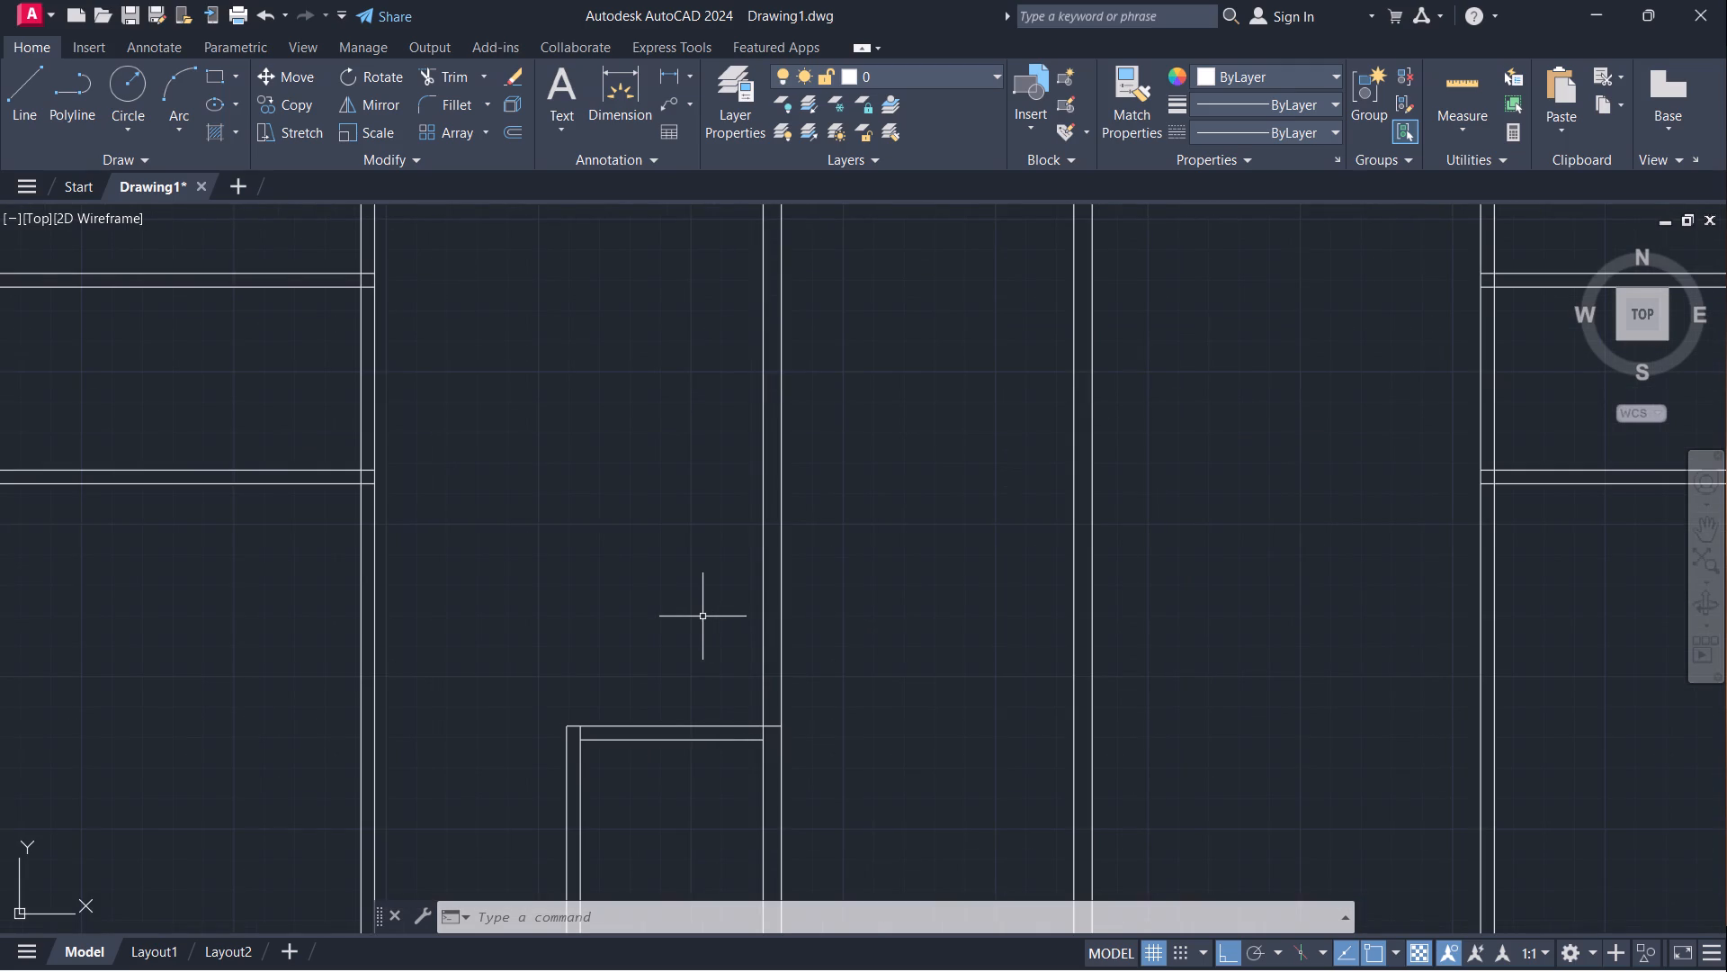
{"action": "scroll", "coordinate": [683, 585], "scroll_direction": "down", "scroll_amount": 3}
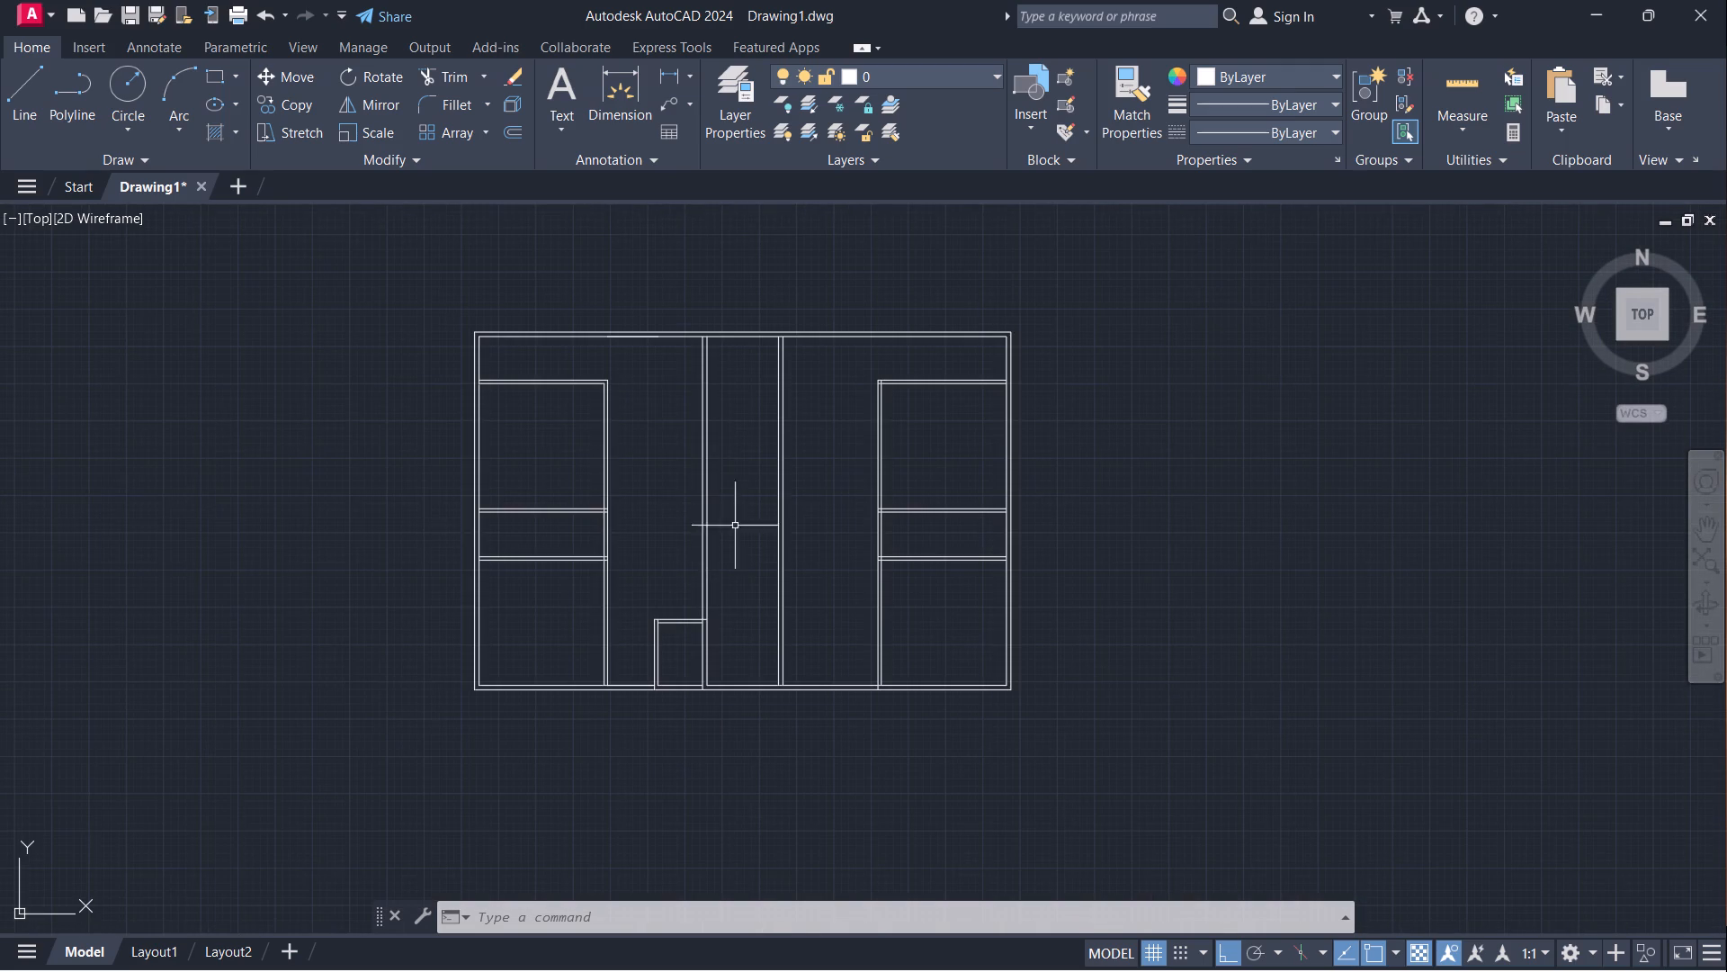
{"action": "scroll", "coordinate": [632, 474], "scroll_direction": "up", "scroll_amount": 2}
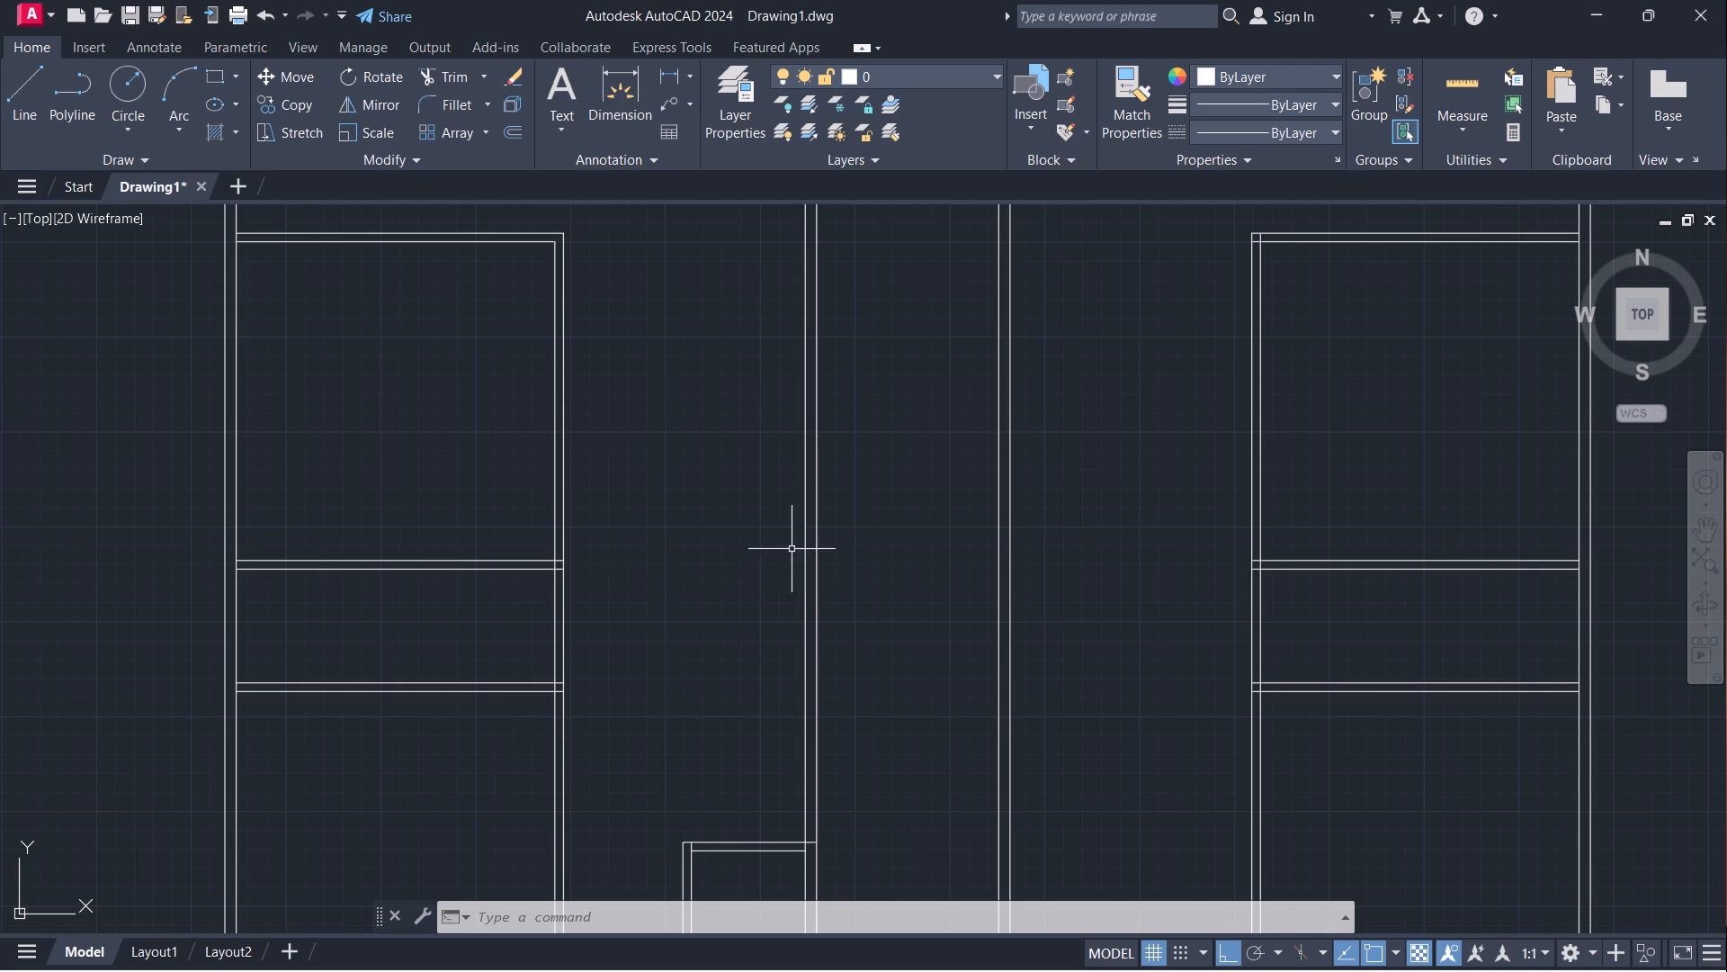
{"action": "scroll", "coordinate": [735, 557], "scroll_direction": "down", "scroll_amount": 1}
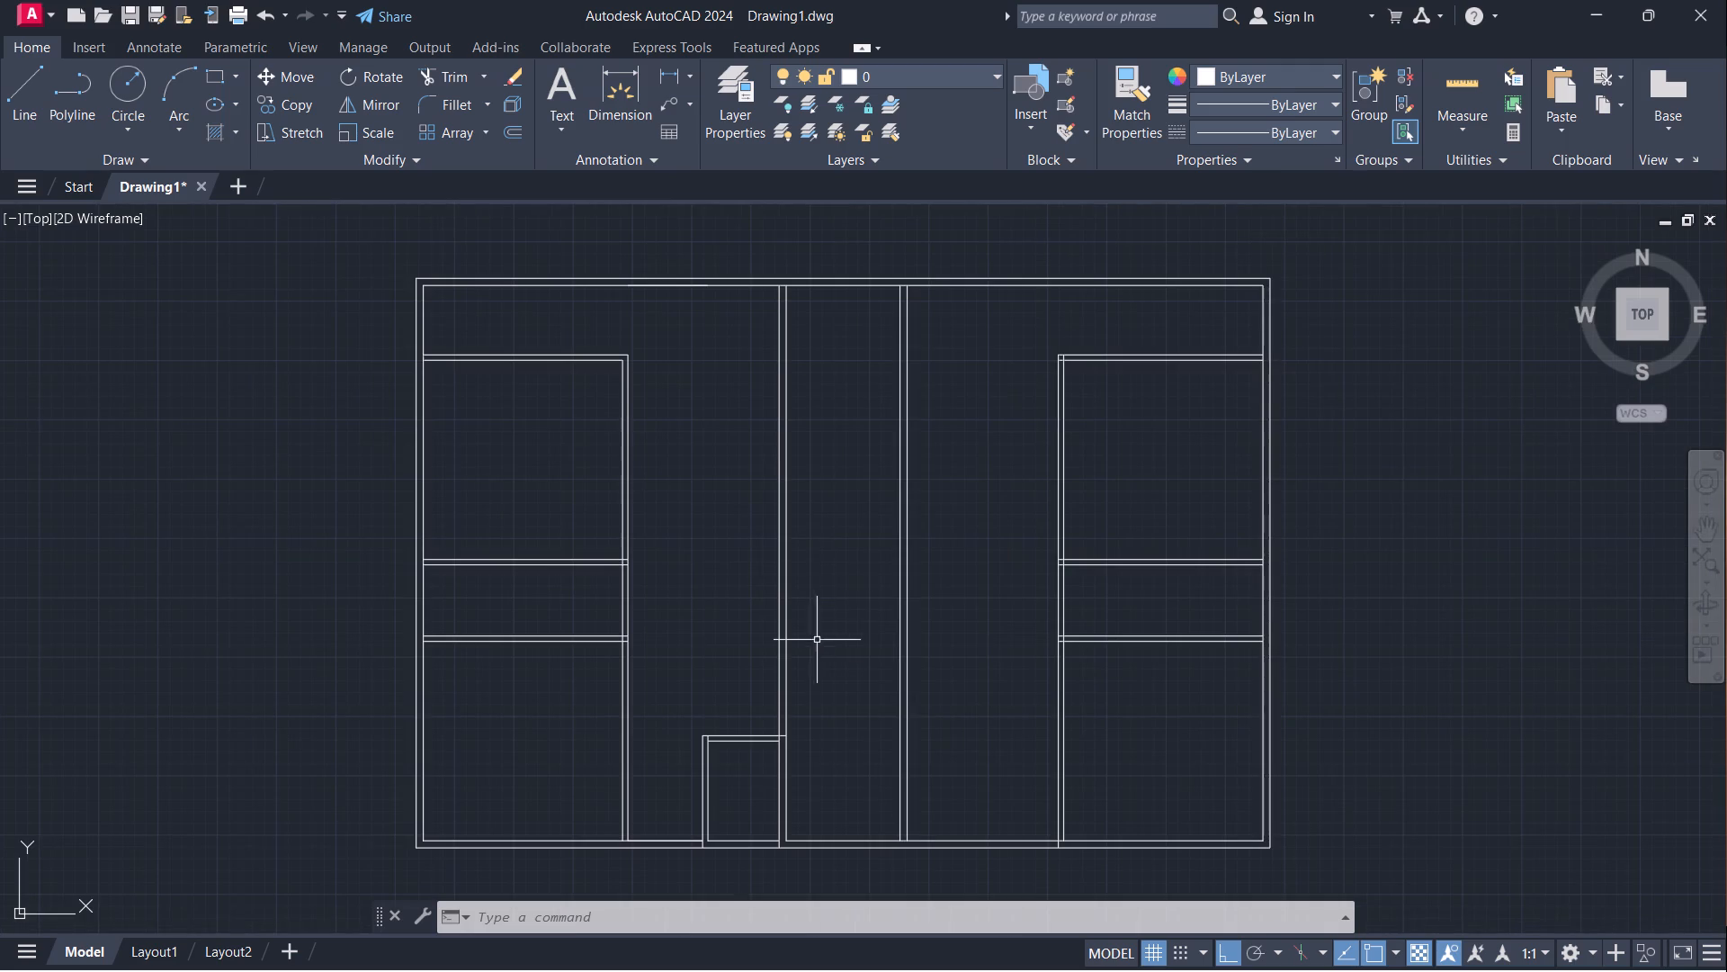
{"action": "scroll", "coordinate": [799, 786], "scroll_direction": "up", "scroll_amount": 2}
{"action": "scroll", "coordinate": [800, 720], "scroll_direction": "down", "scroll_amount": 1}
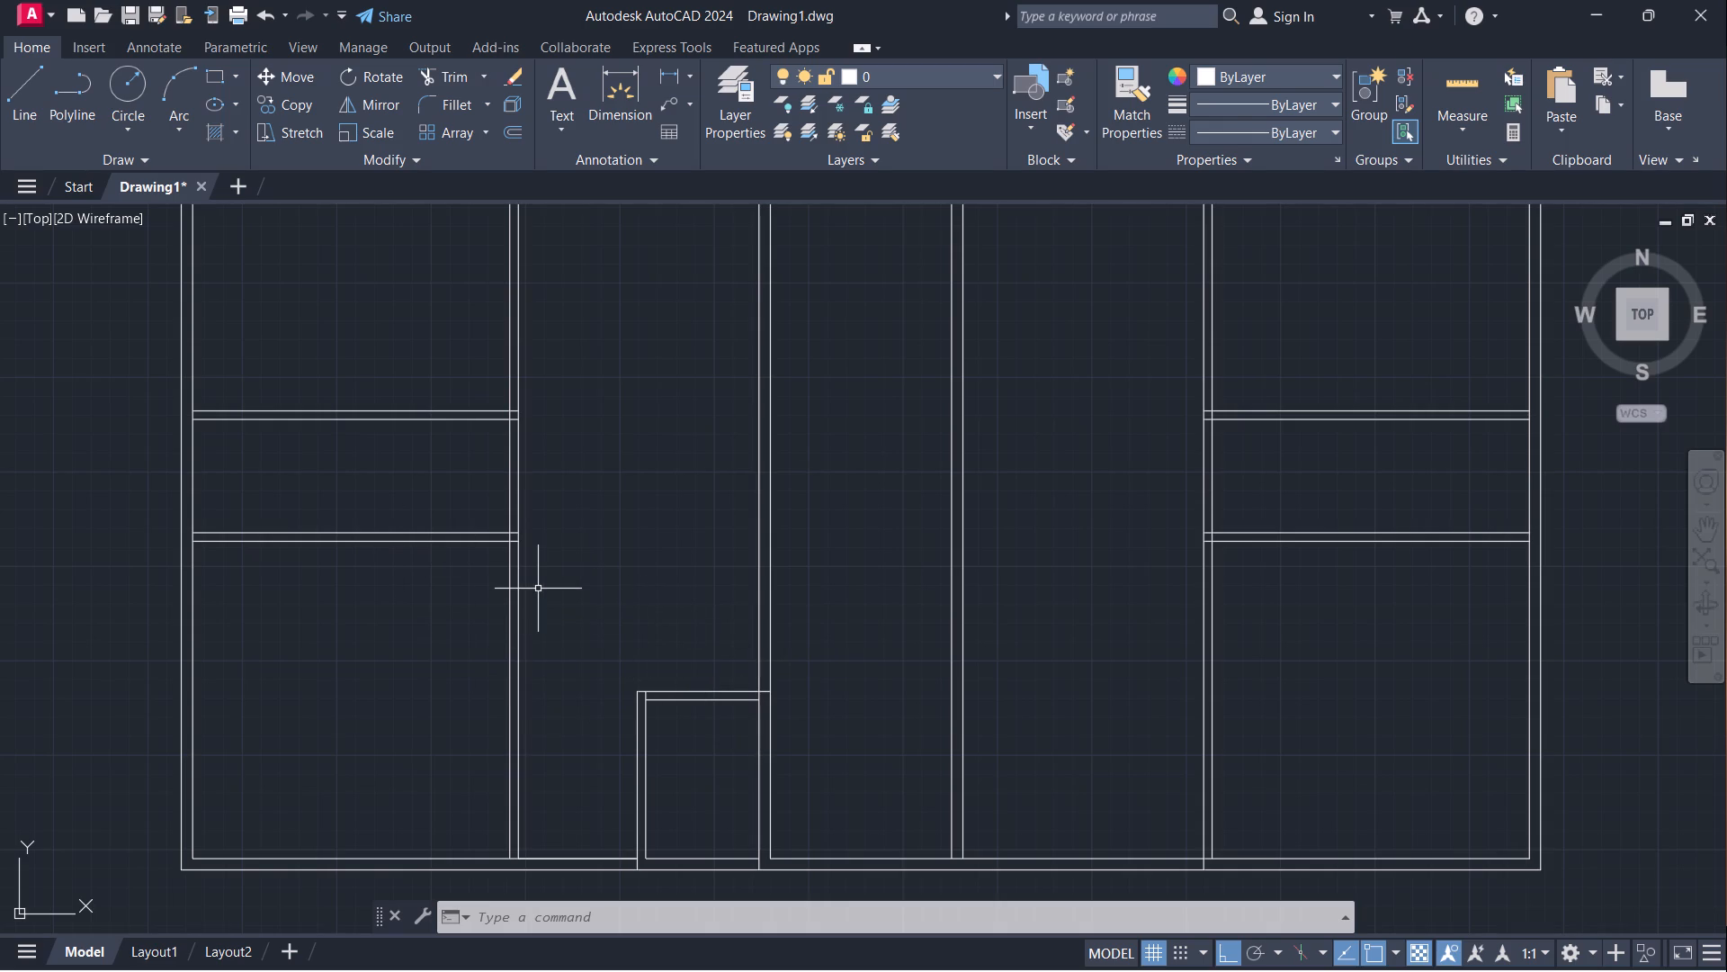
{"action": "scroll", "coordinate": [729, 644], "scroll_direction": "down", "scroll_amount": 2}
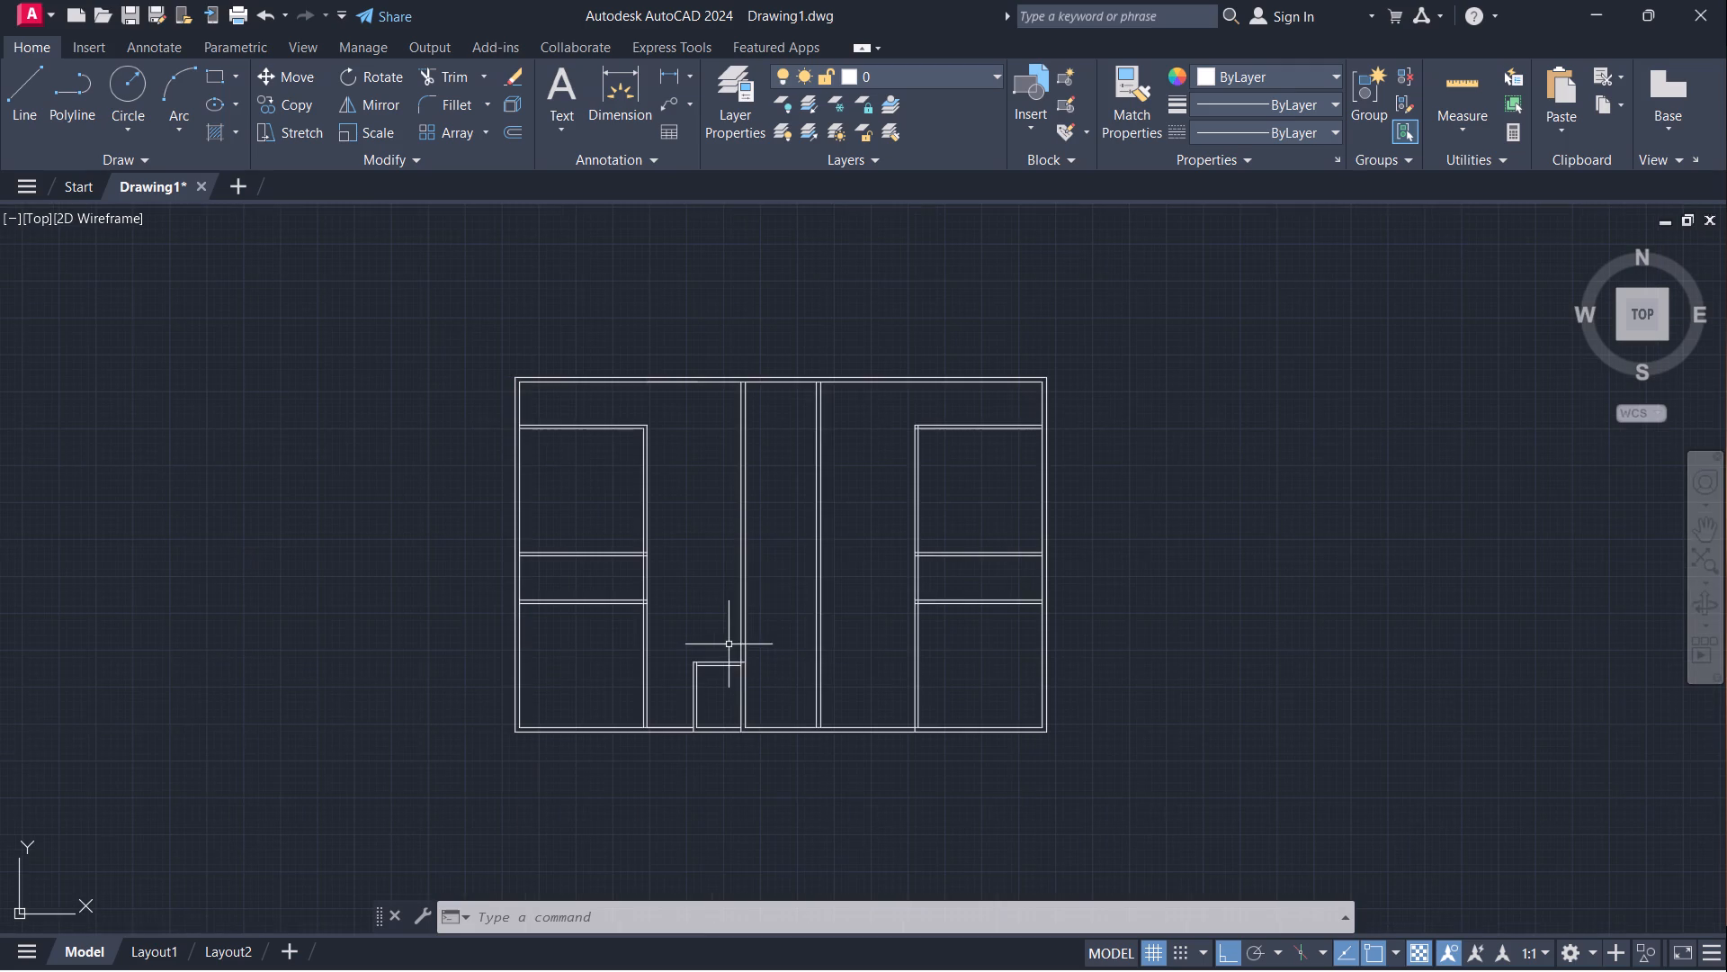
{"action": "scroll", "coordinate": [768, 550], "scroll_direction": "up", "scroll_amount": 2}
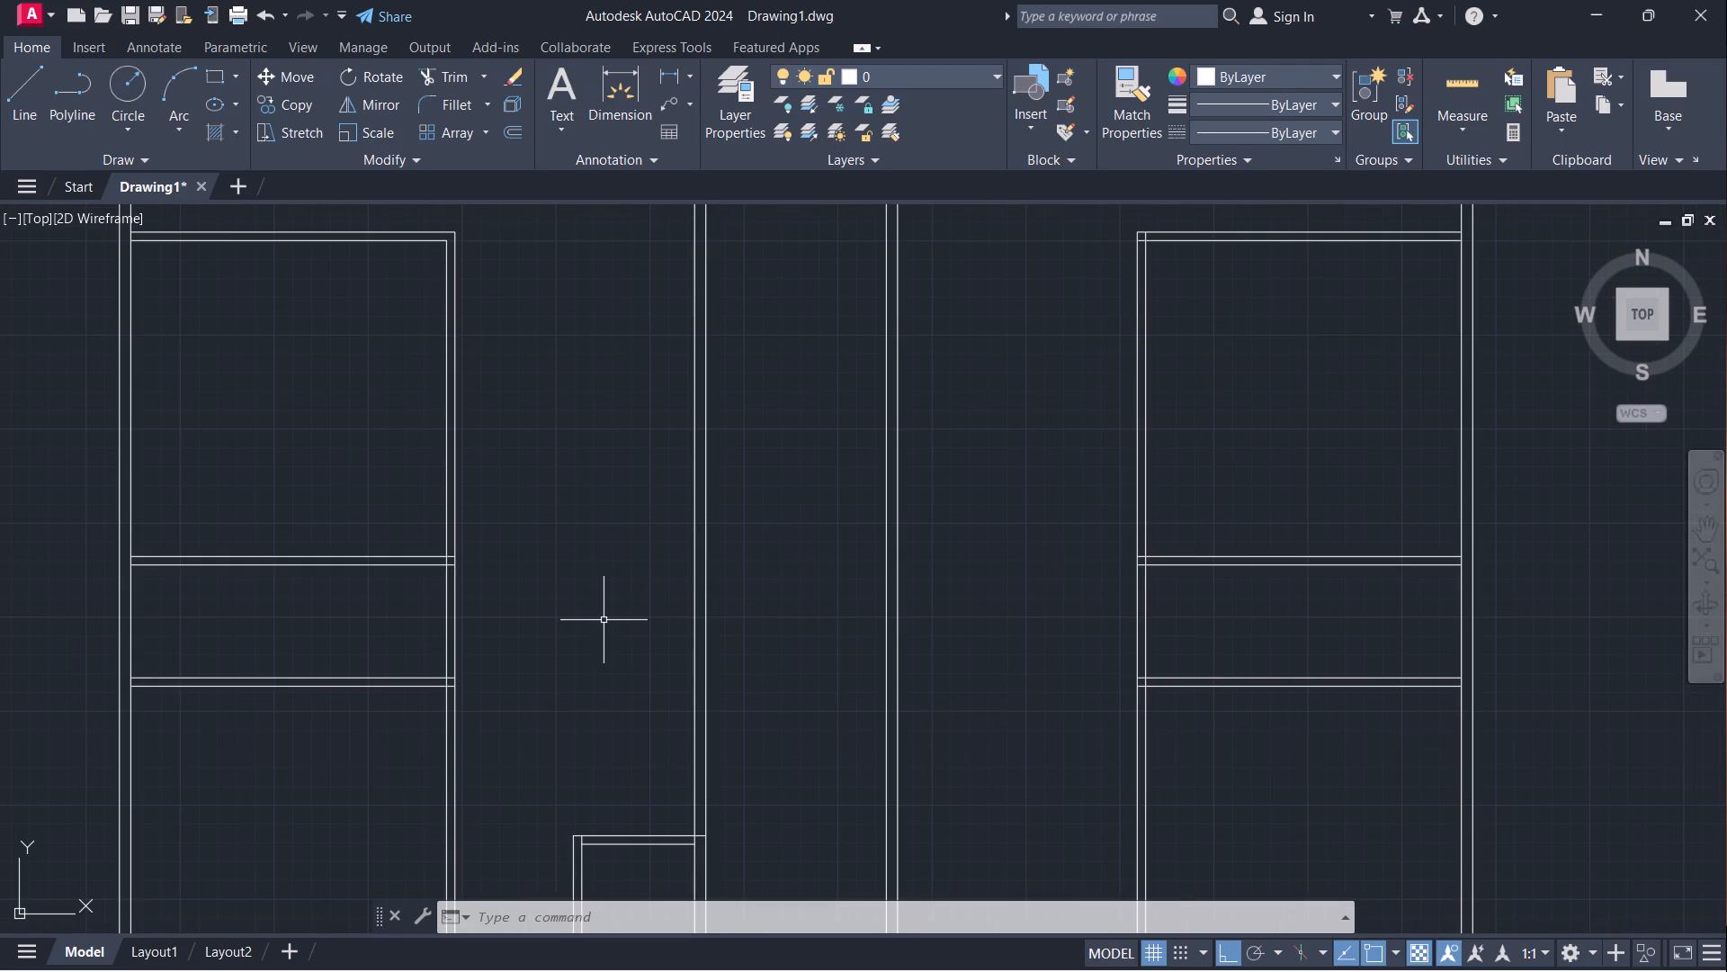
{"action": "scroll", "coordinate": [597, 619], "scroll_direction": "down", "scroll_amount": 1}
{"action": "scroll", "coordinate": [569, 785], "scroll_direction": "up", "scroll_amount": 3}
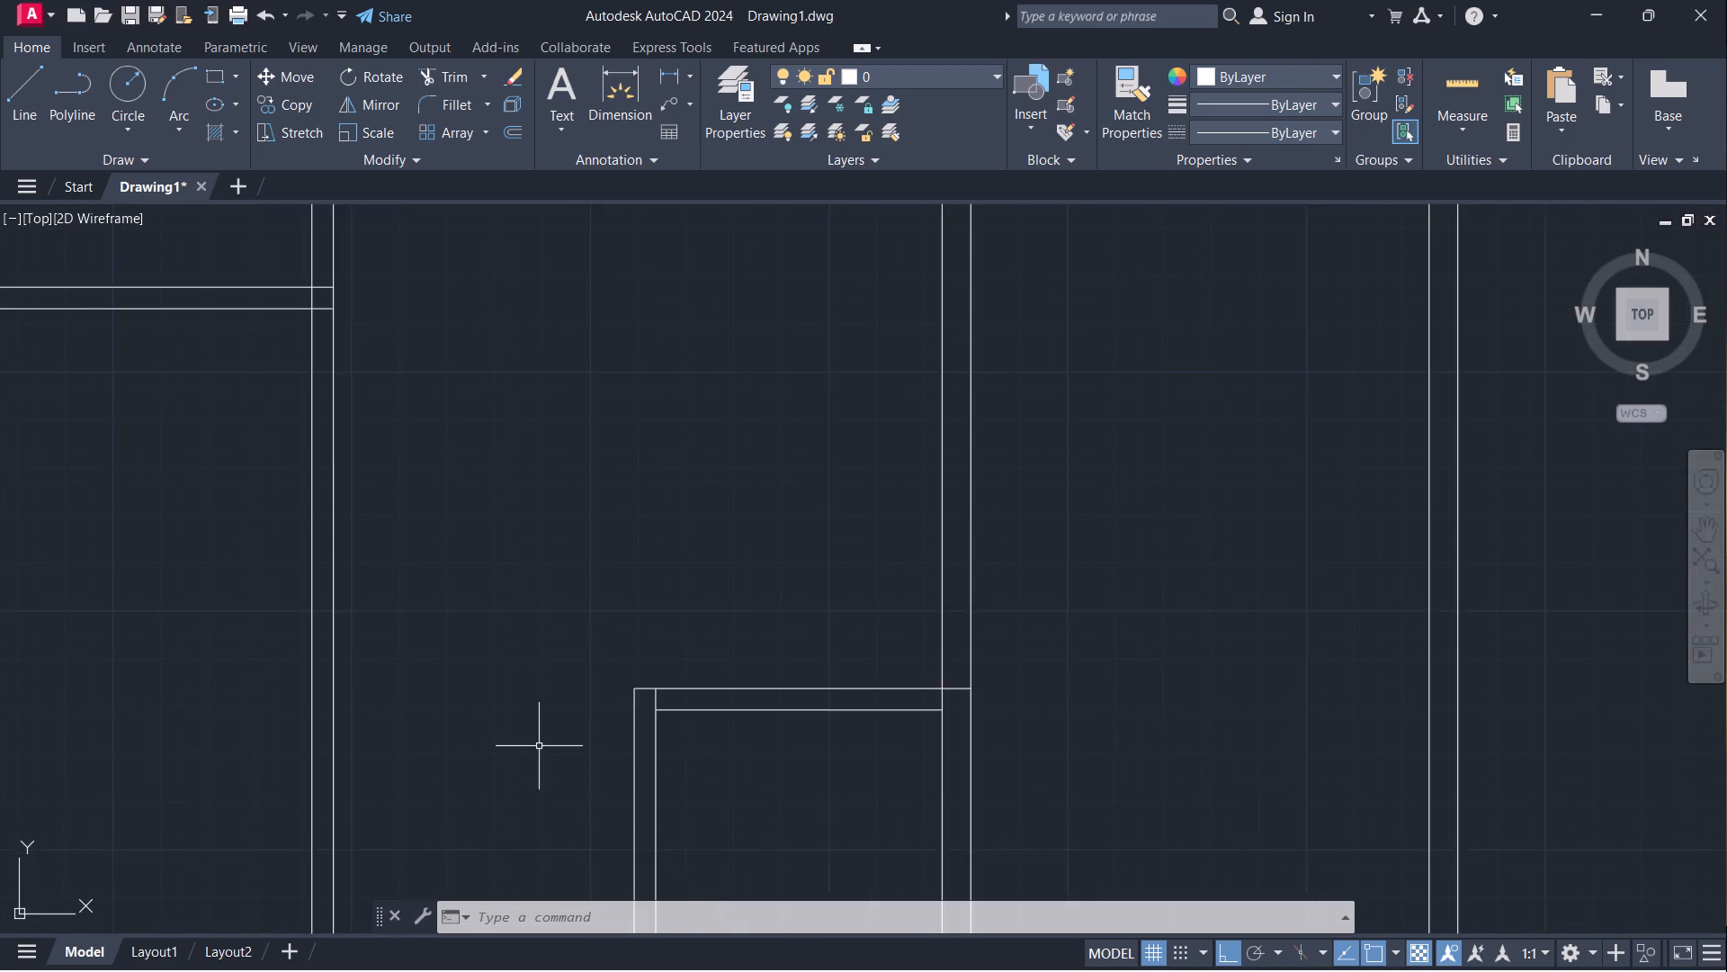
{"action": "scroll", "coordinate": [539, 746], "scroll_direction": "up", "scroll_amount": 1}
{"action": "scroll", "coordinate": [561, 720], "scroll_direction": "down", "scroll_amount": 3}
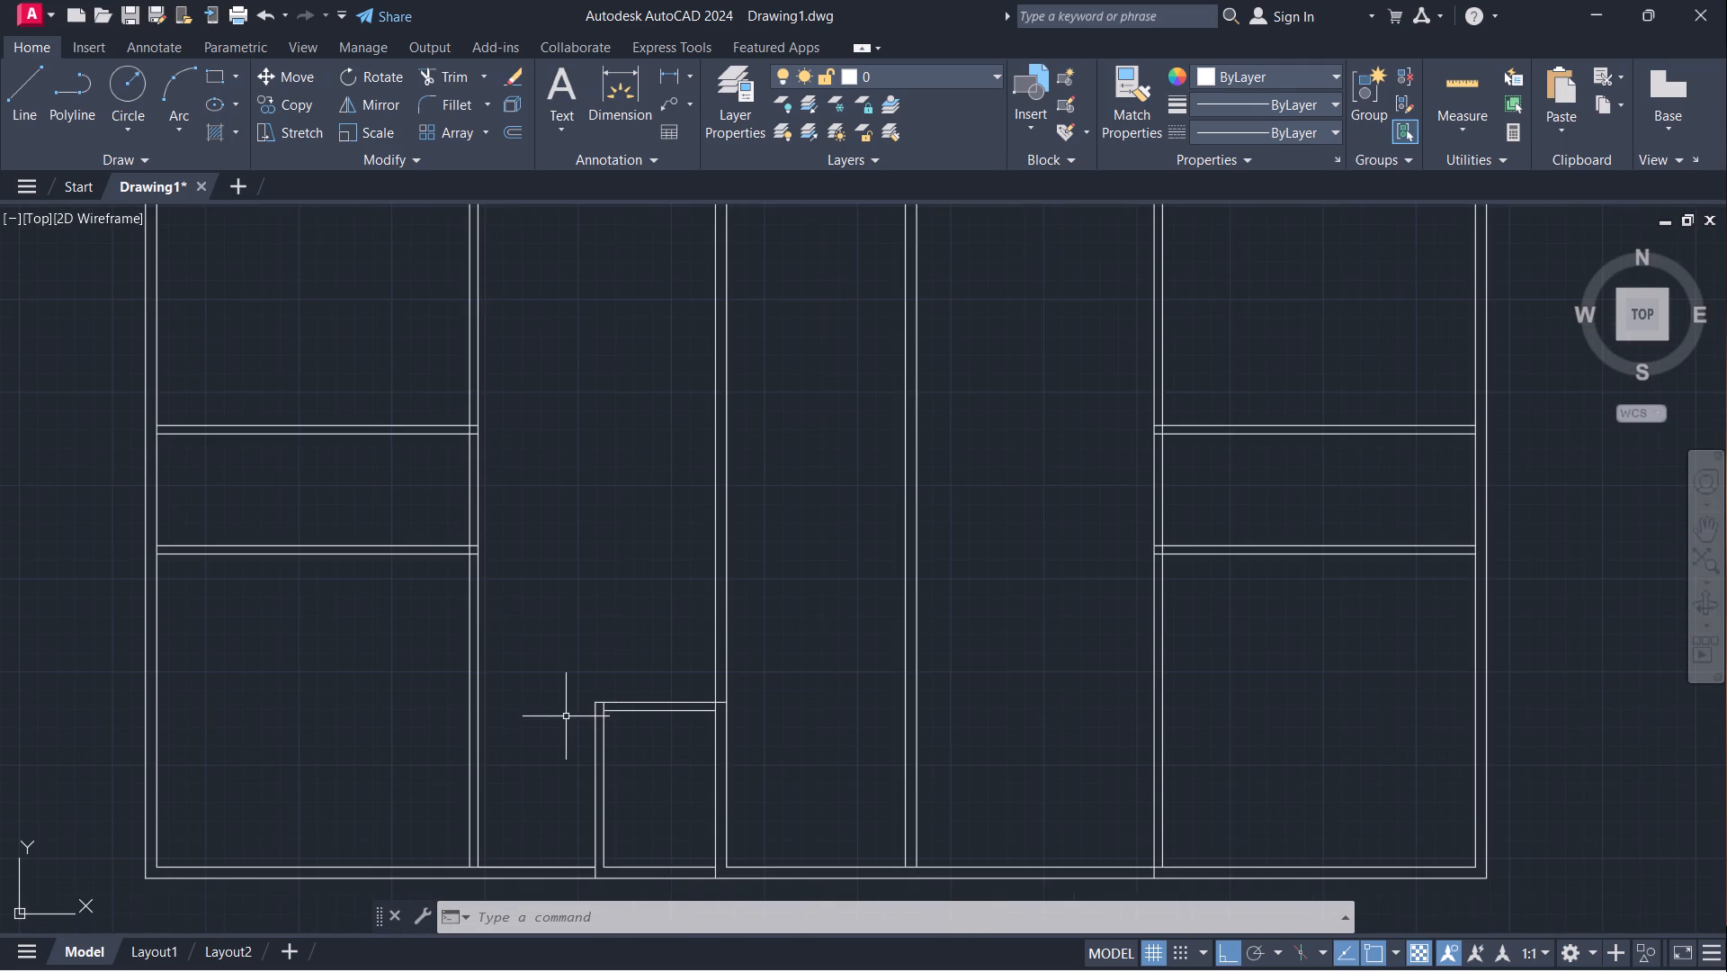
{"action": "scroll", "coordinate": [566, 676], "scroll_direction": "down", "scroll_amount": 1}
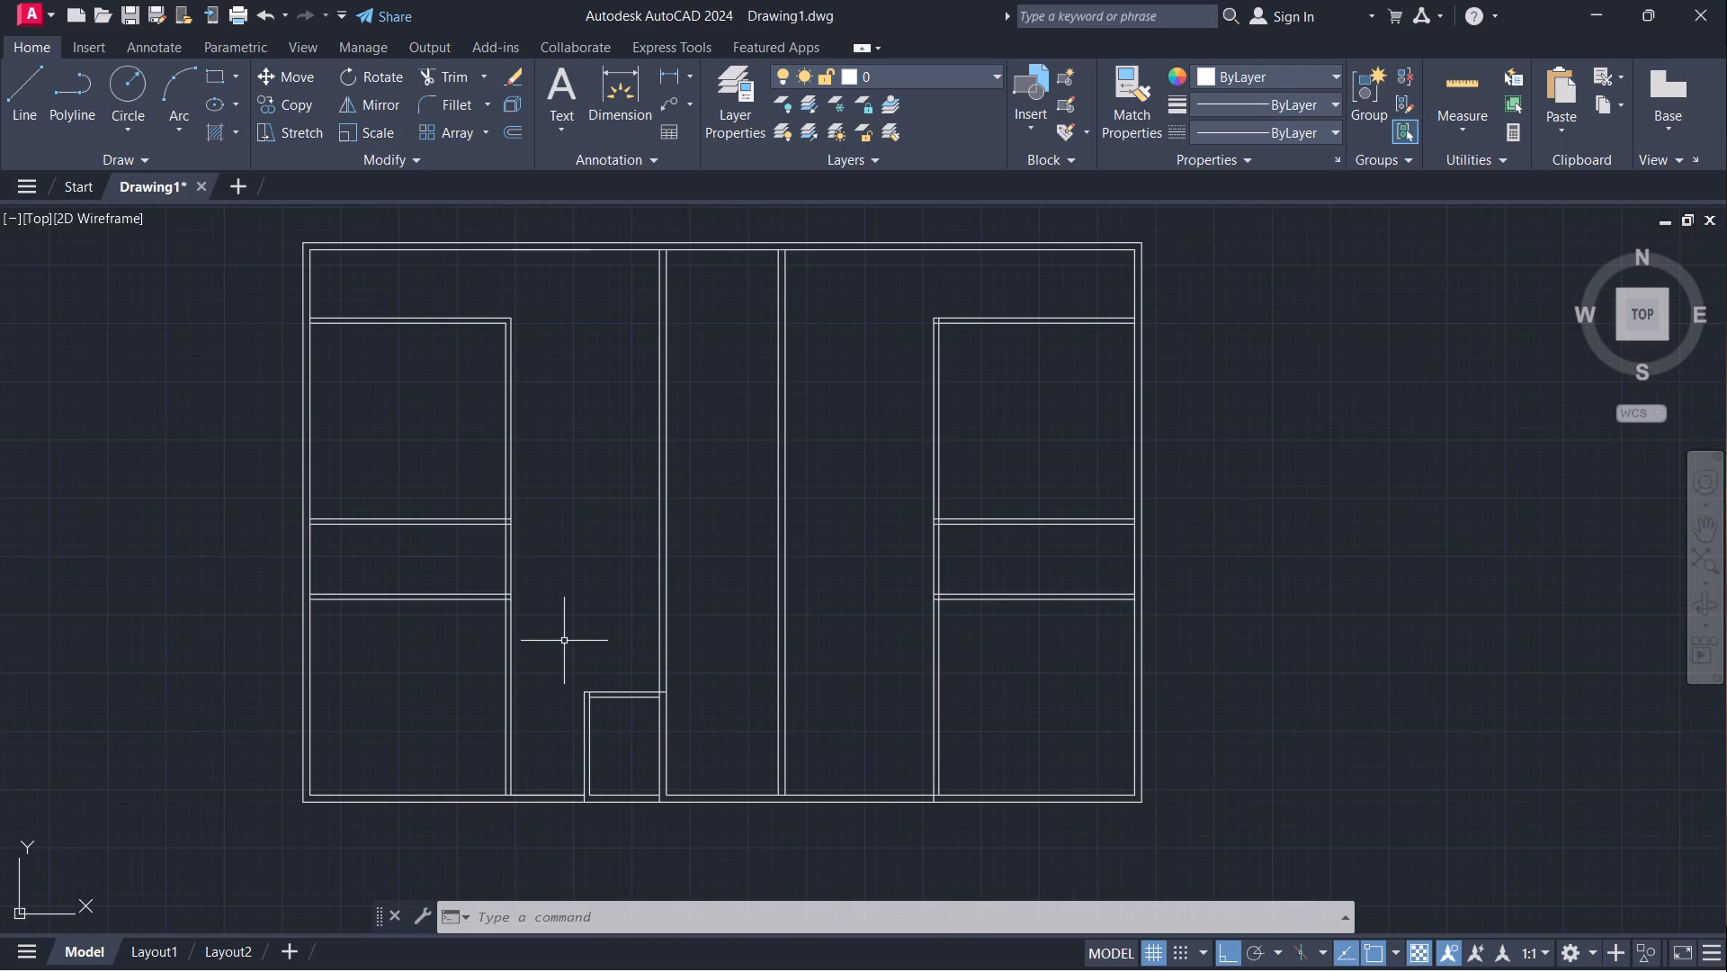
{"action": "scroll", "coordinate": [564, 641], "scroll_direction": "up", "scroll_amount": 1}
{"action": "scroll", "coordinate": [564, 641], "scroll_direction": "down", "scroll_amount": 1}
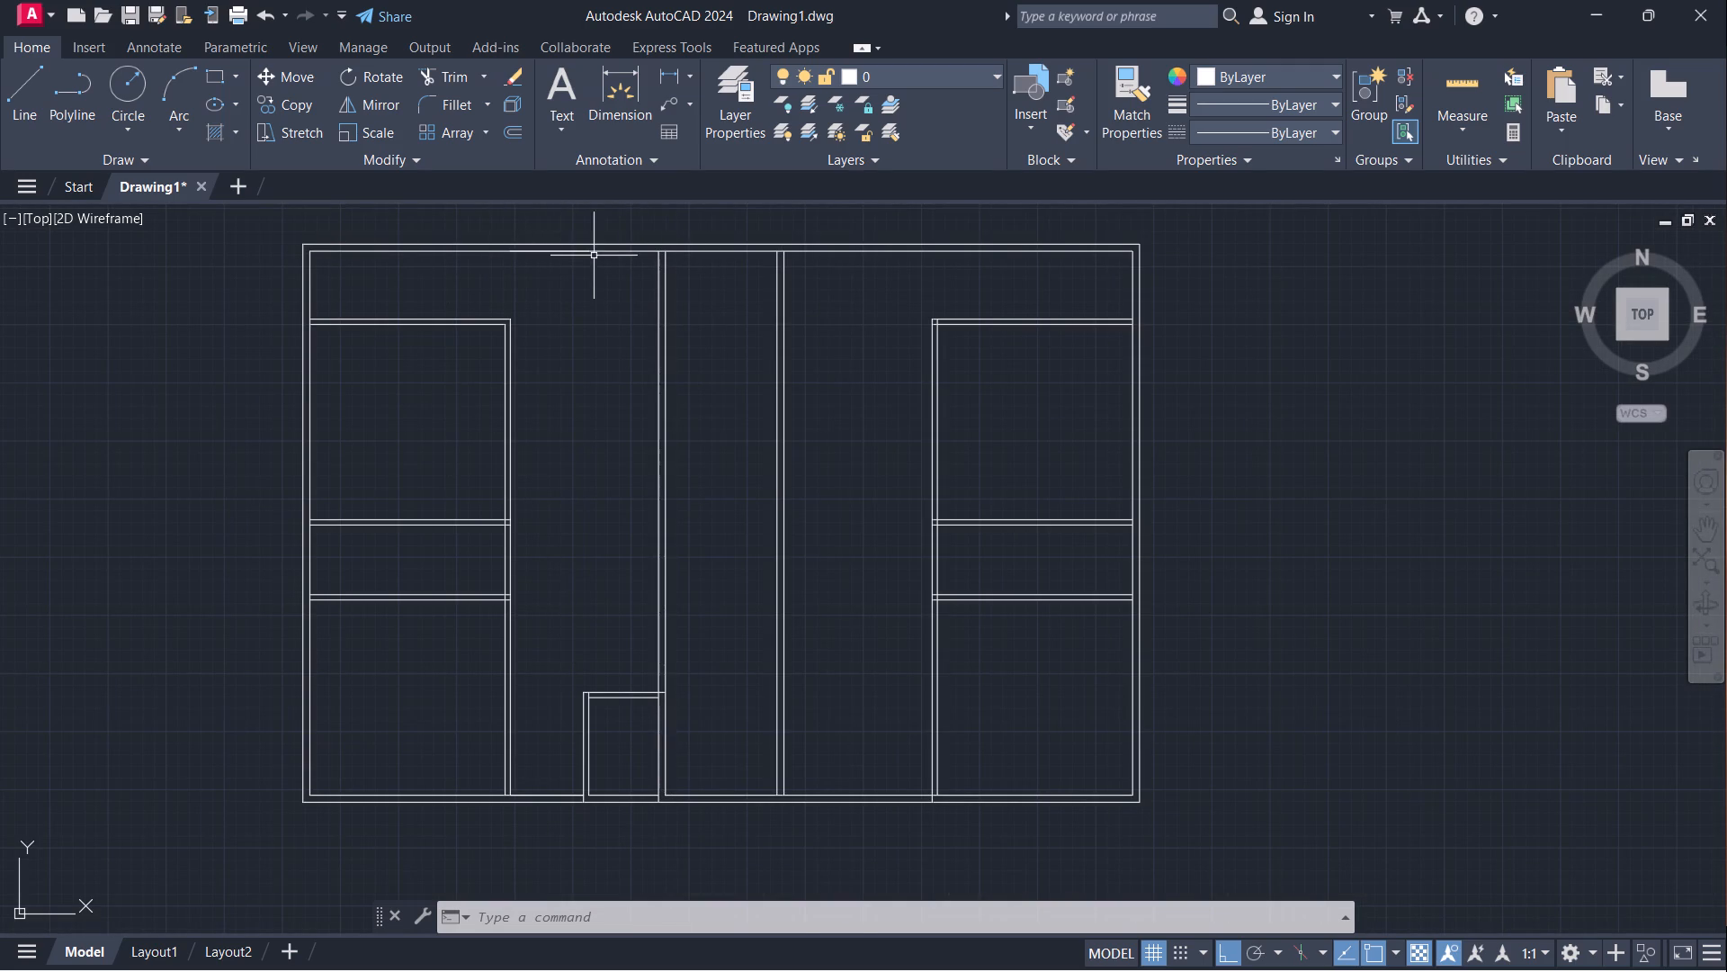
{"action": "left_click", "coordinate": [568, 250]}
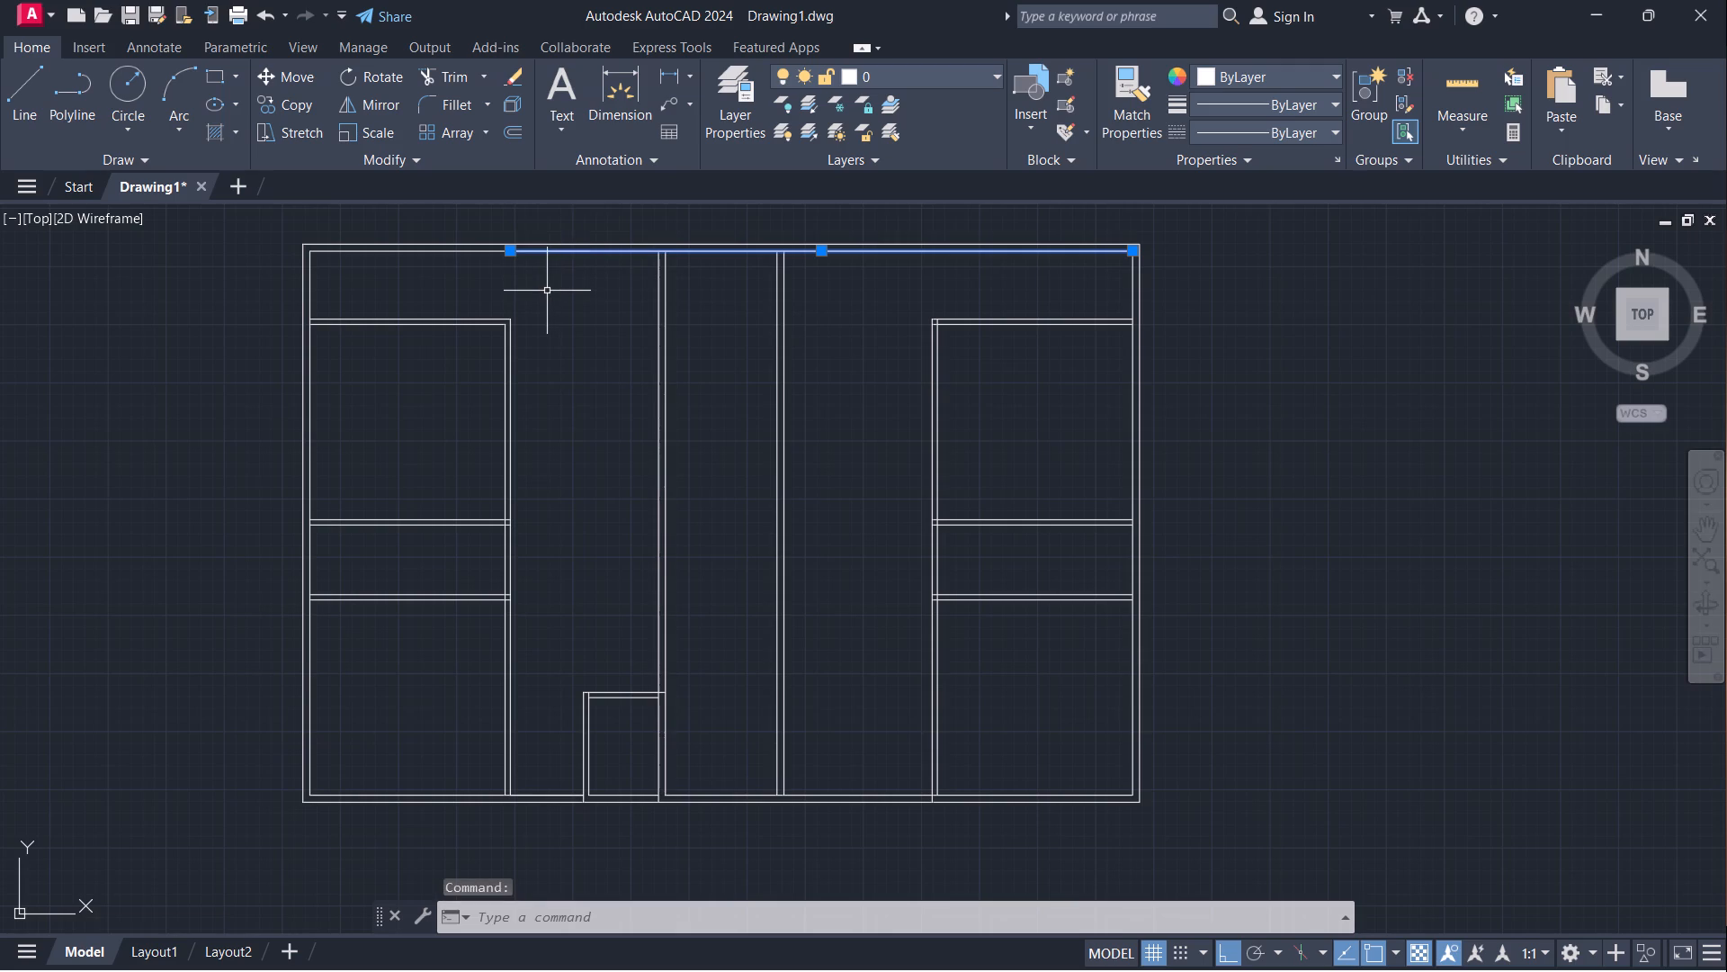
{"action": "key", "text": "Escape"}
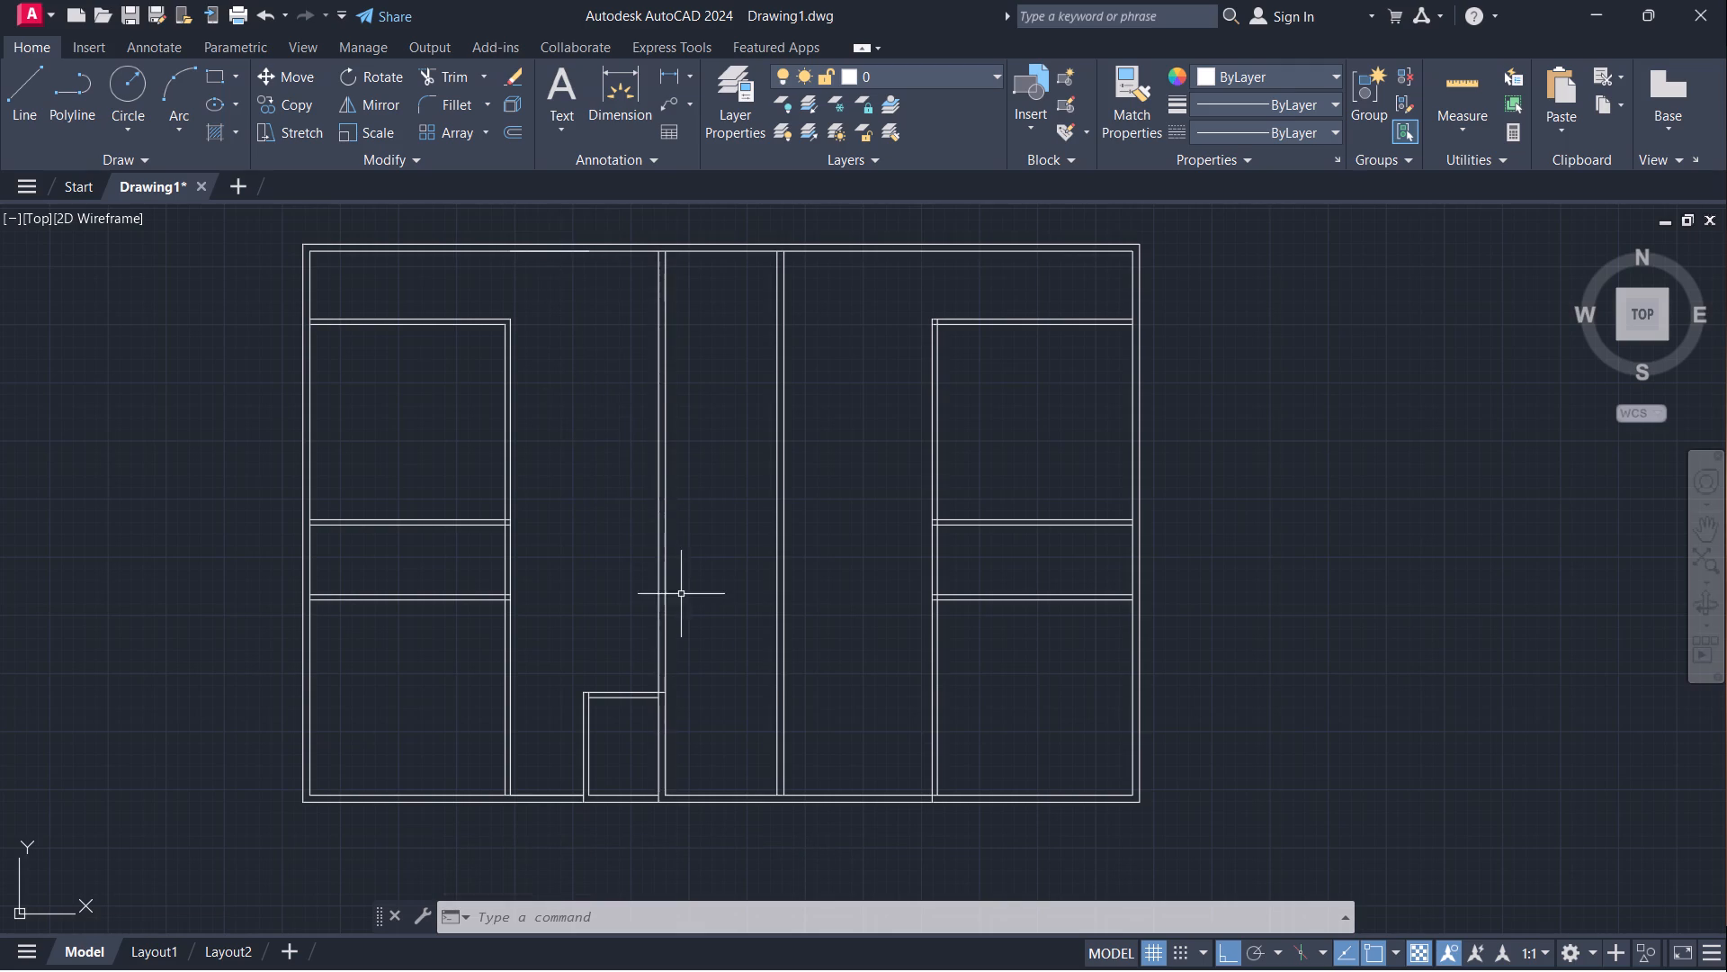
Offset the small room's upper cross partition line 5' upward, west of the first central wall.
{"action": "scroll", "coordinate": [608, 705], "scroll_direction": "up", "scroll_amount": 2}
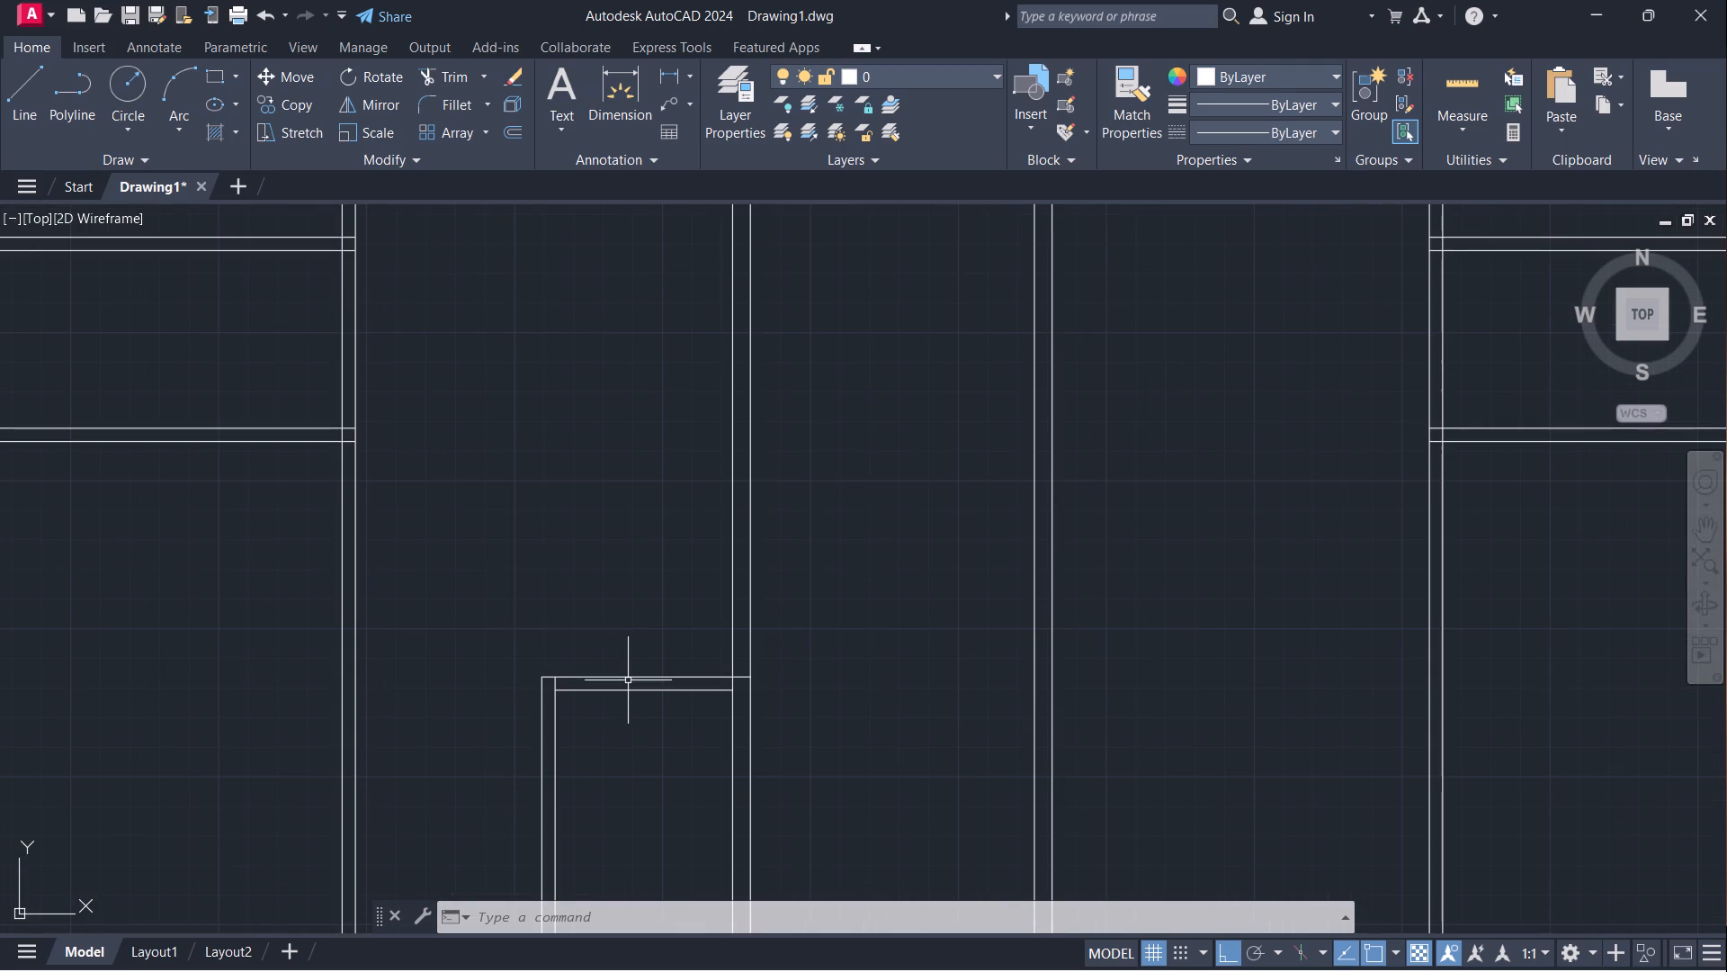
{"action": "left_click", "coordinate": [630, 688]}
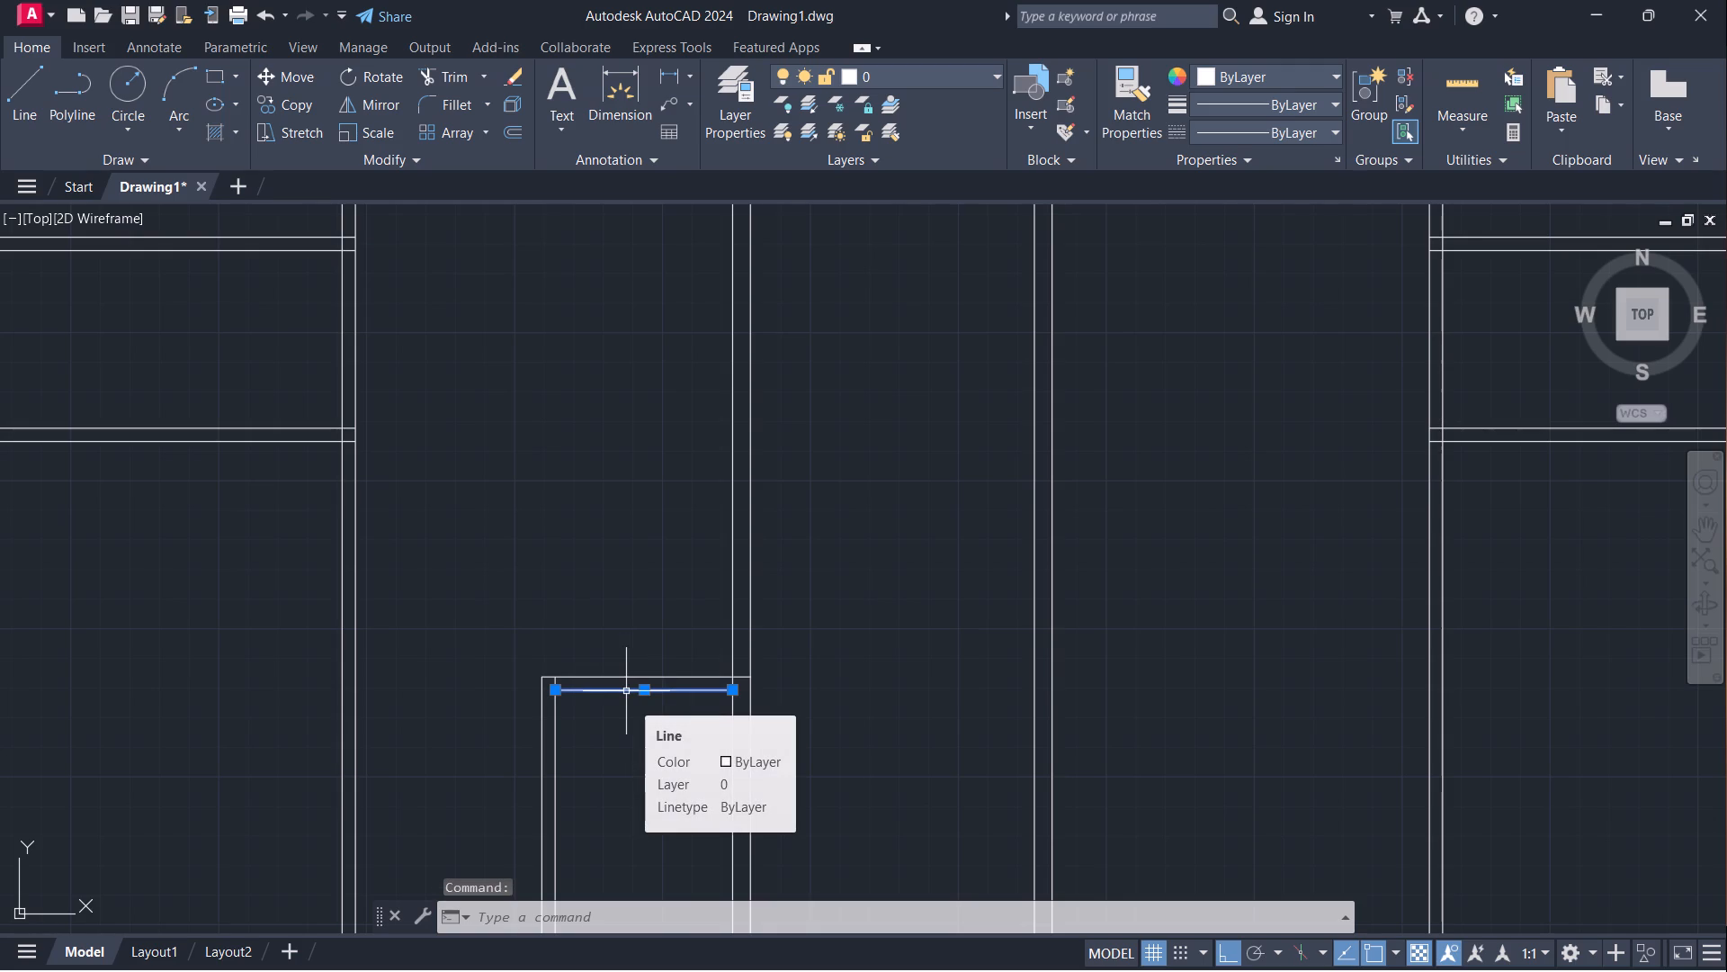
{"action": "key", "text": "Escape"}
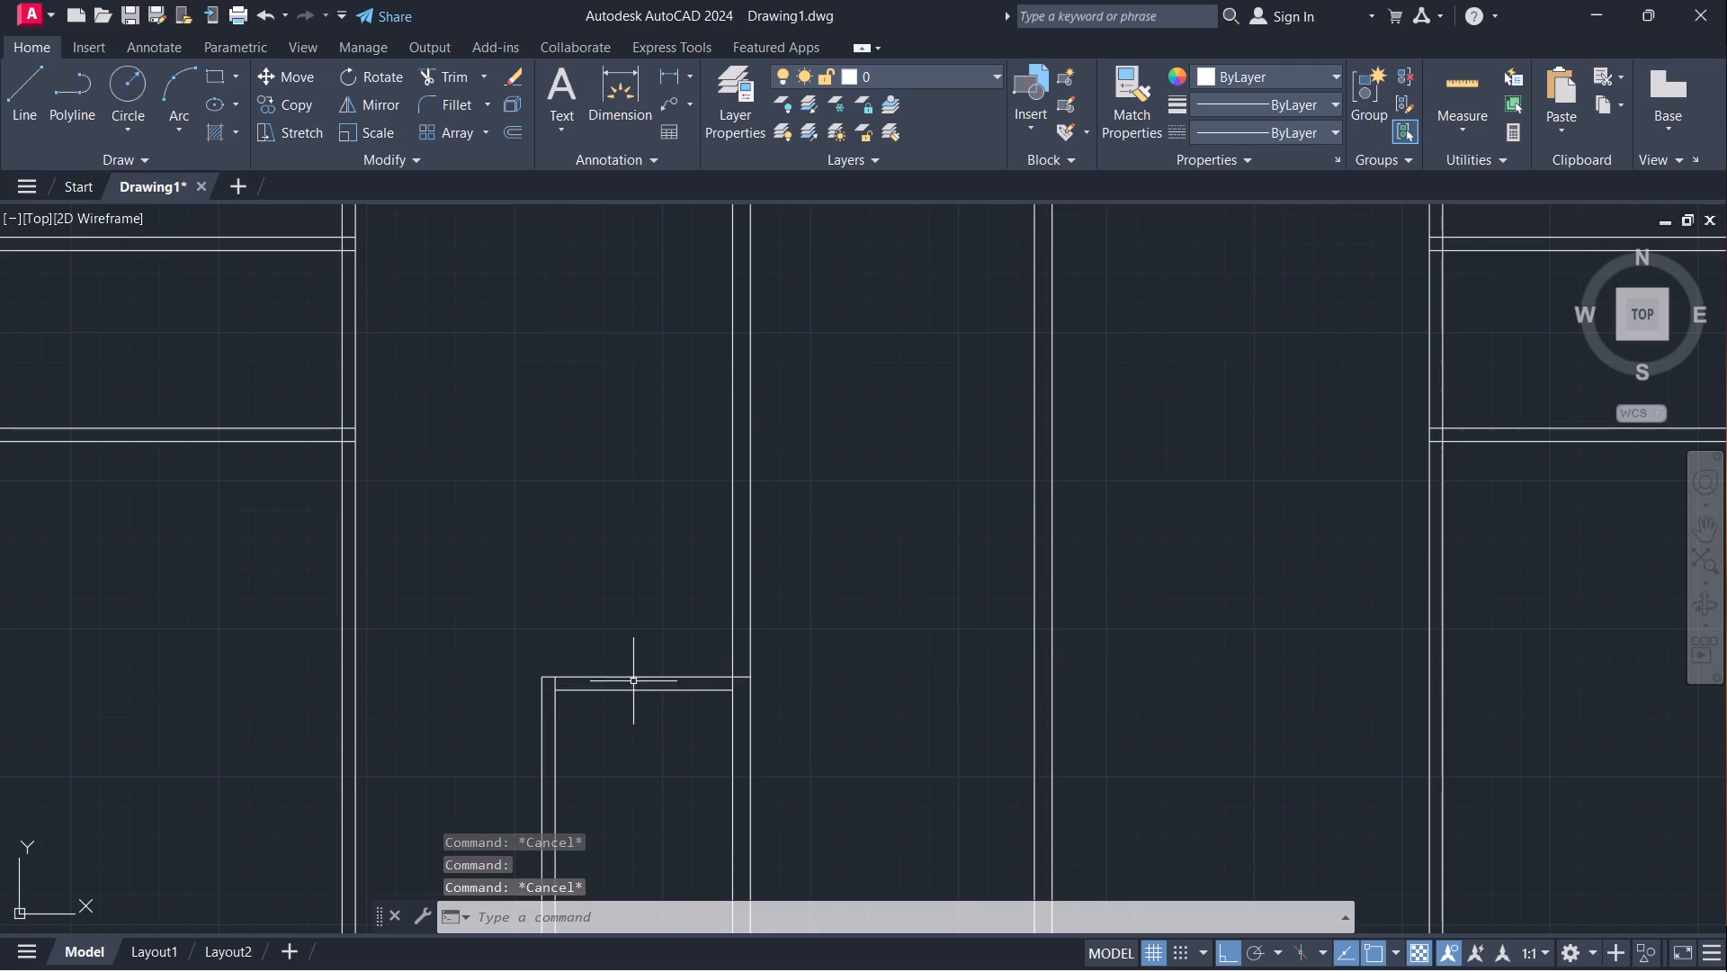
{"action": "left_click", "coordinate": [636, 677]}
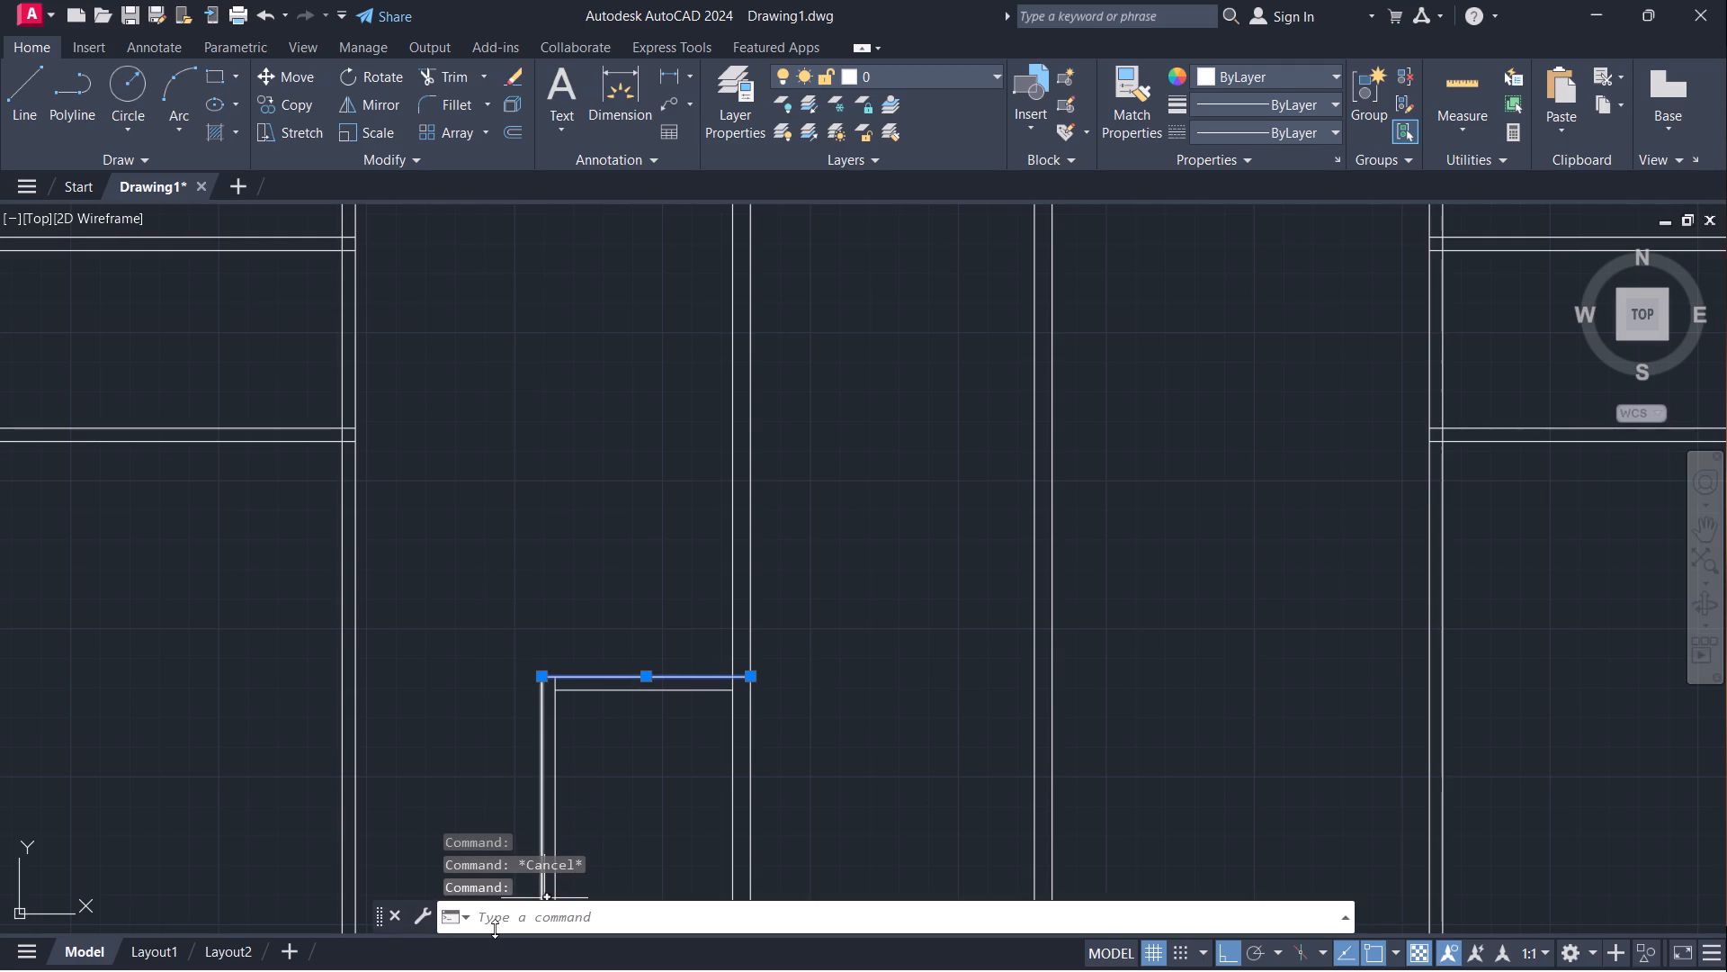
{"action": "key", "text": "o"}
{"action": "key", "text": "Return"}
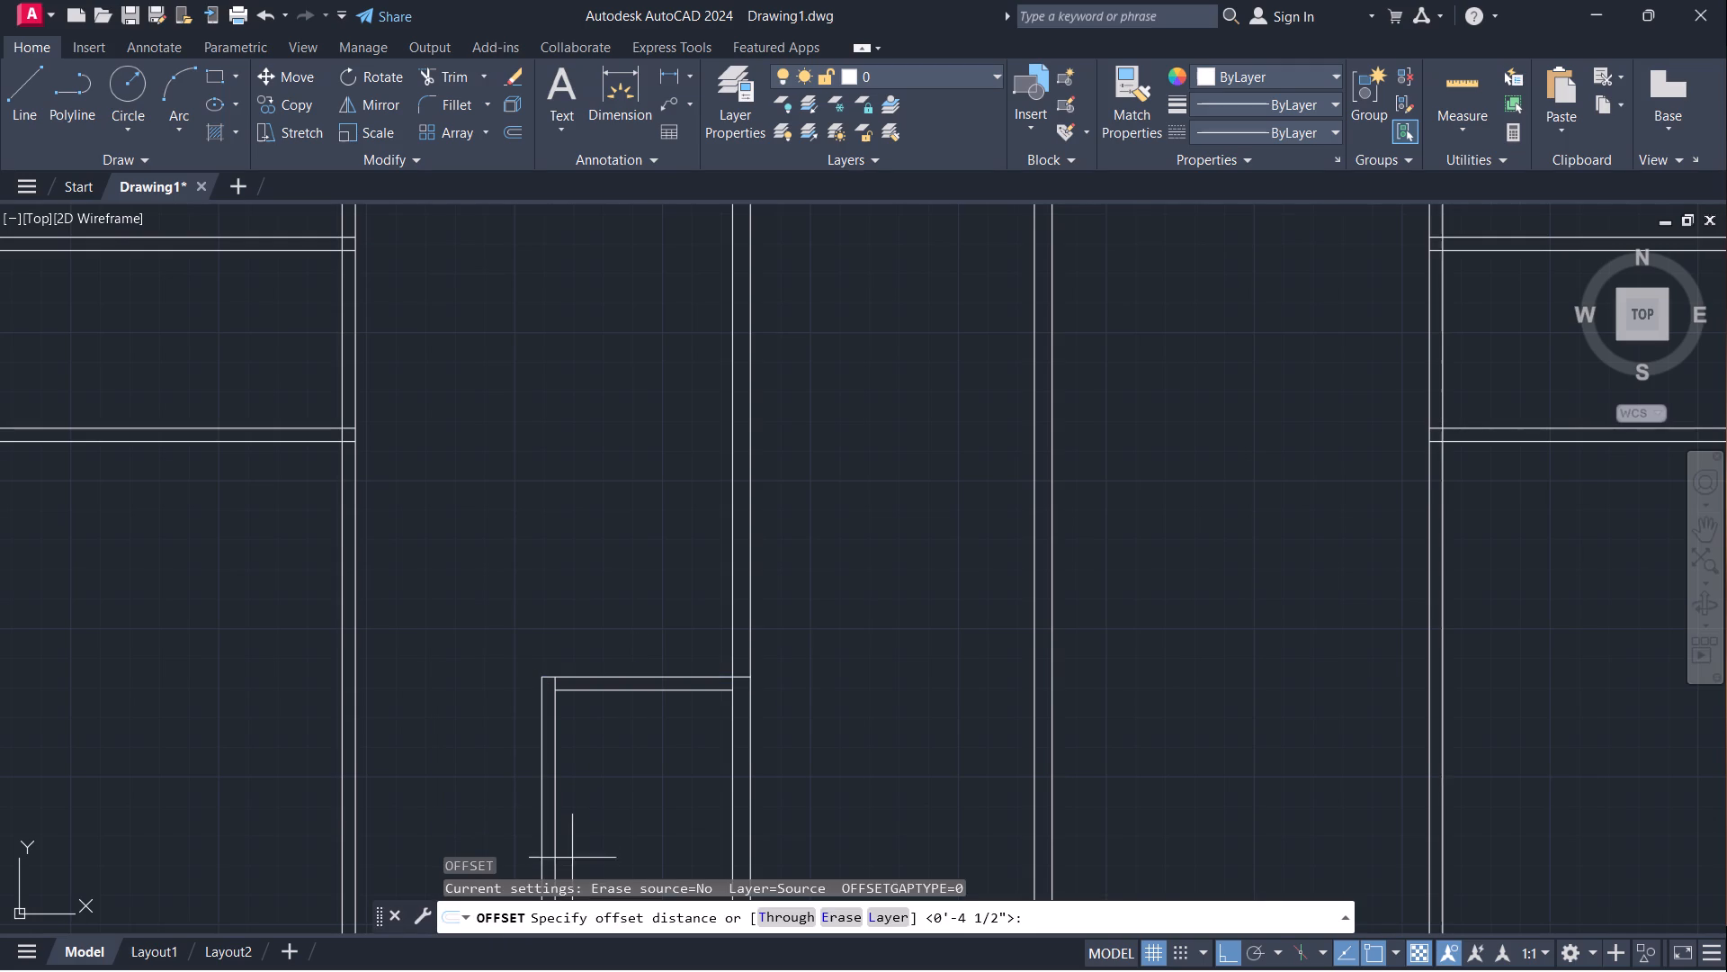
{"action": "left_click", "coordinate": [633, 674]}
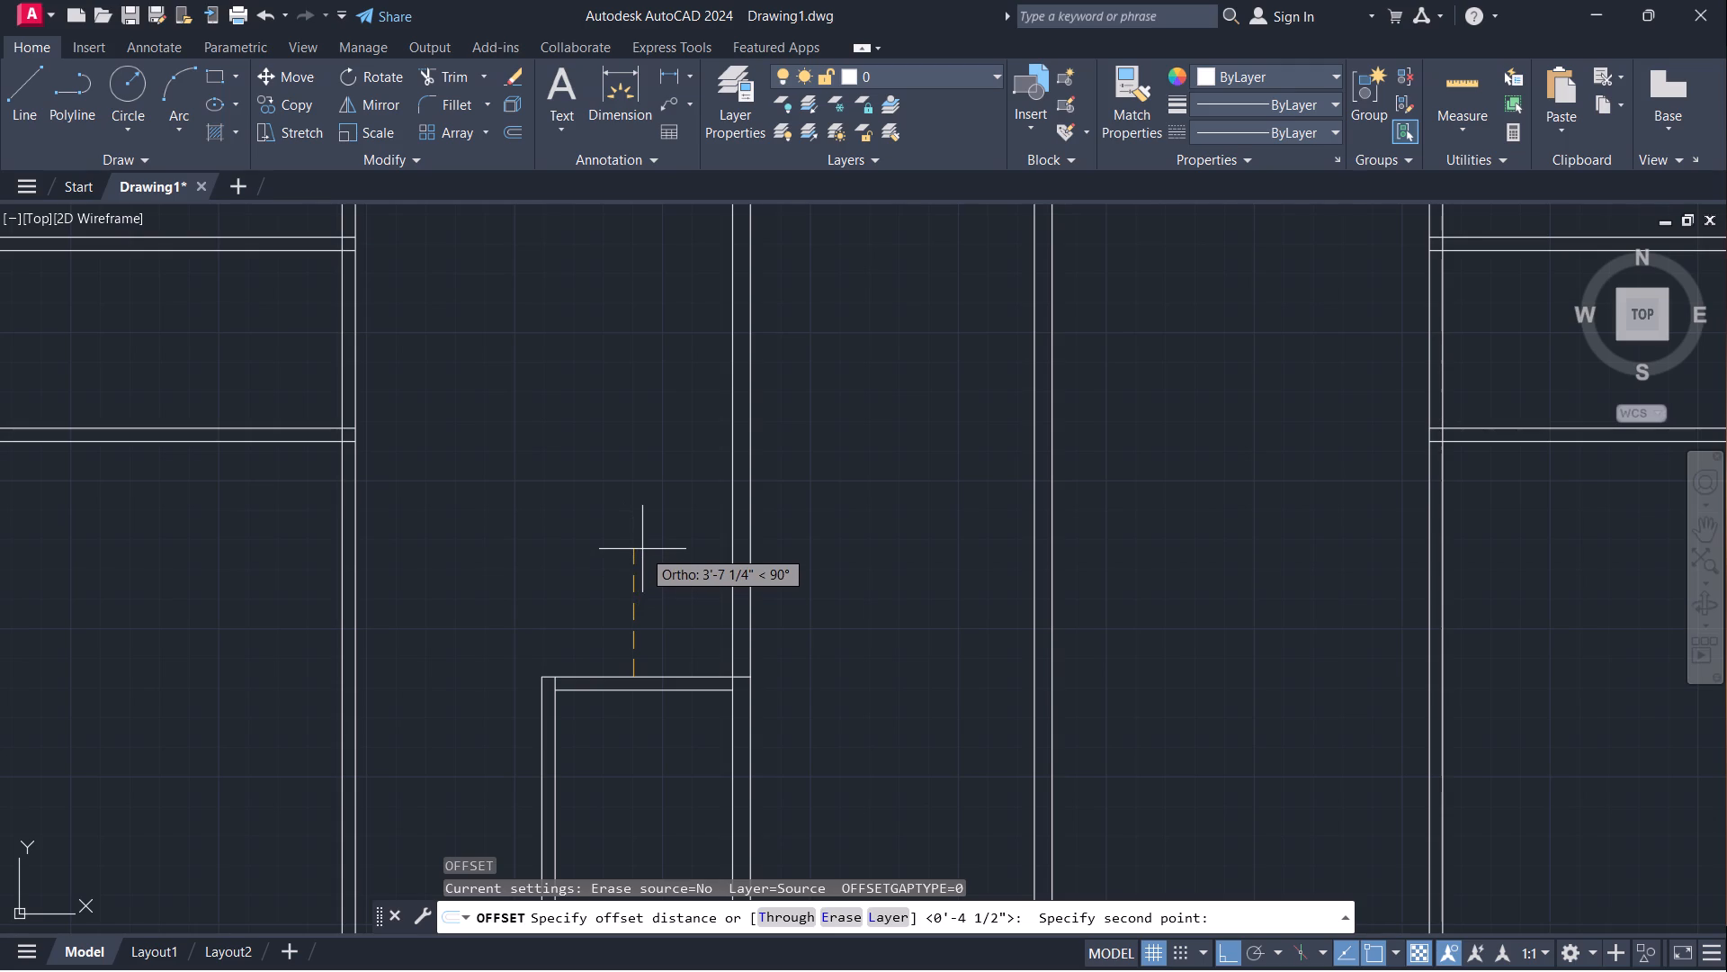
{"action": "type", "text": "5'"}
{"action": "key", "text": "Return"}
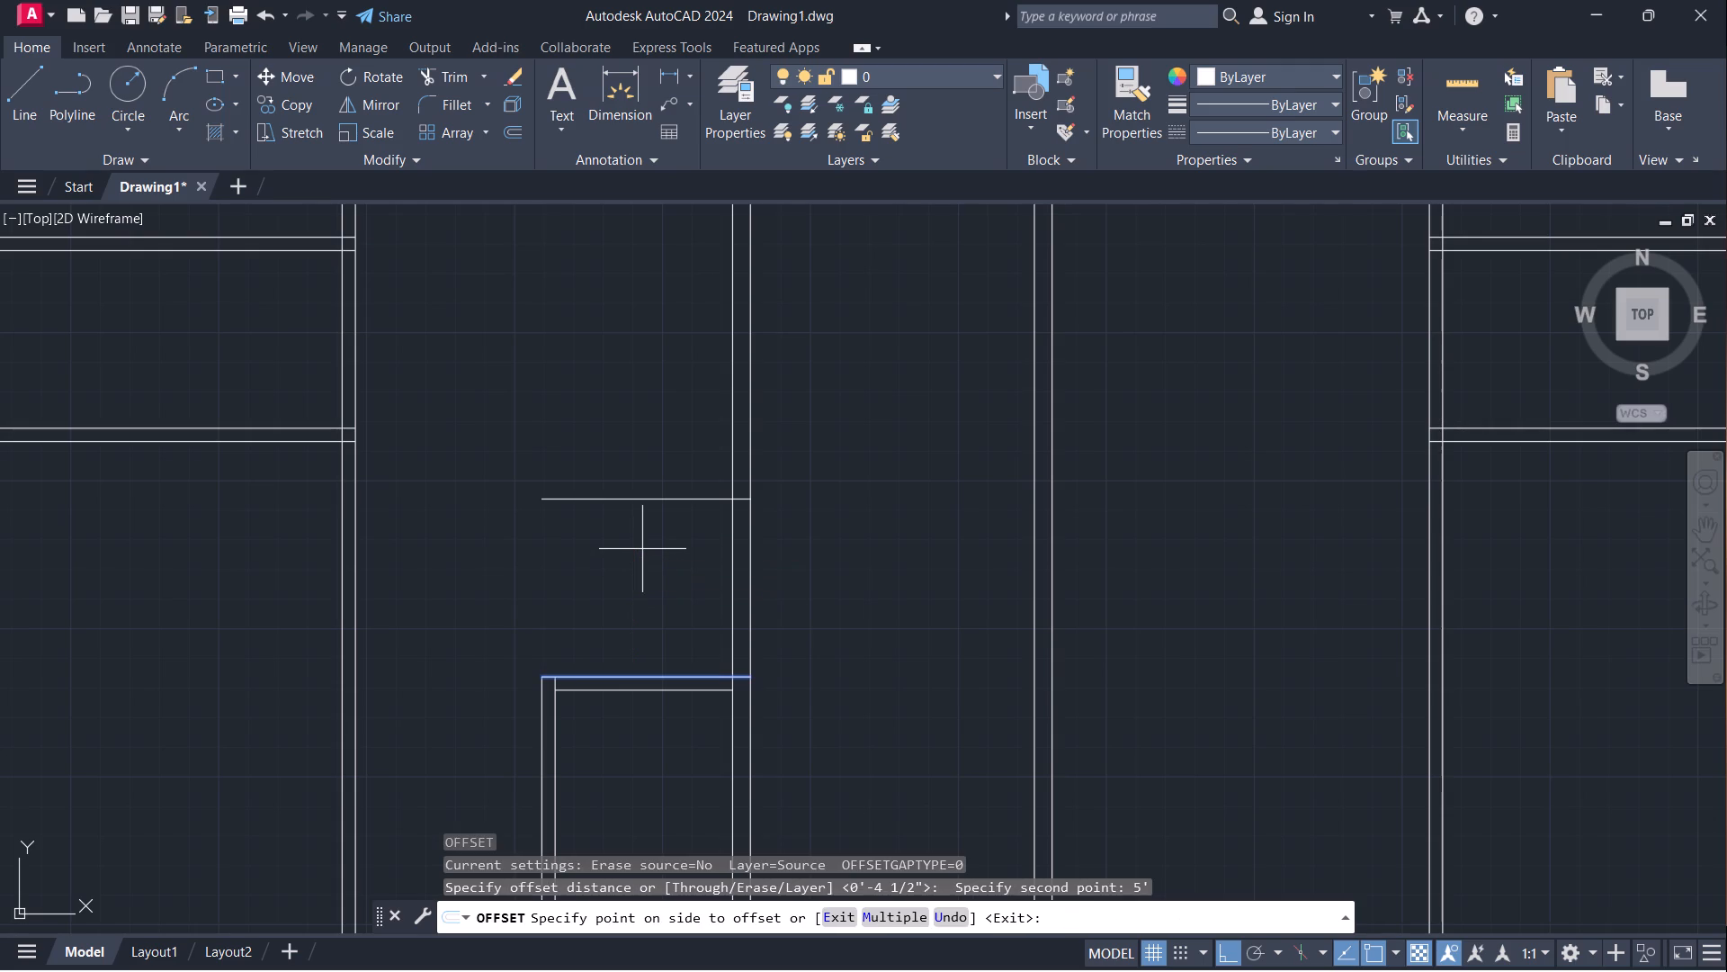
{"action": "left_click", "coordinate": [643, 548]}
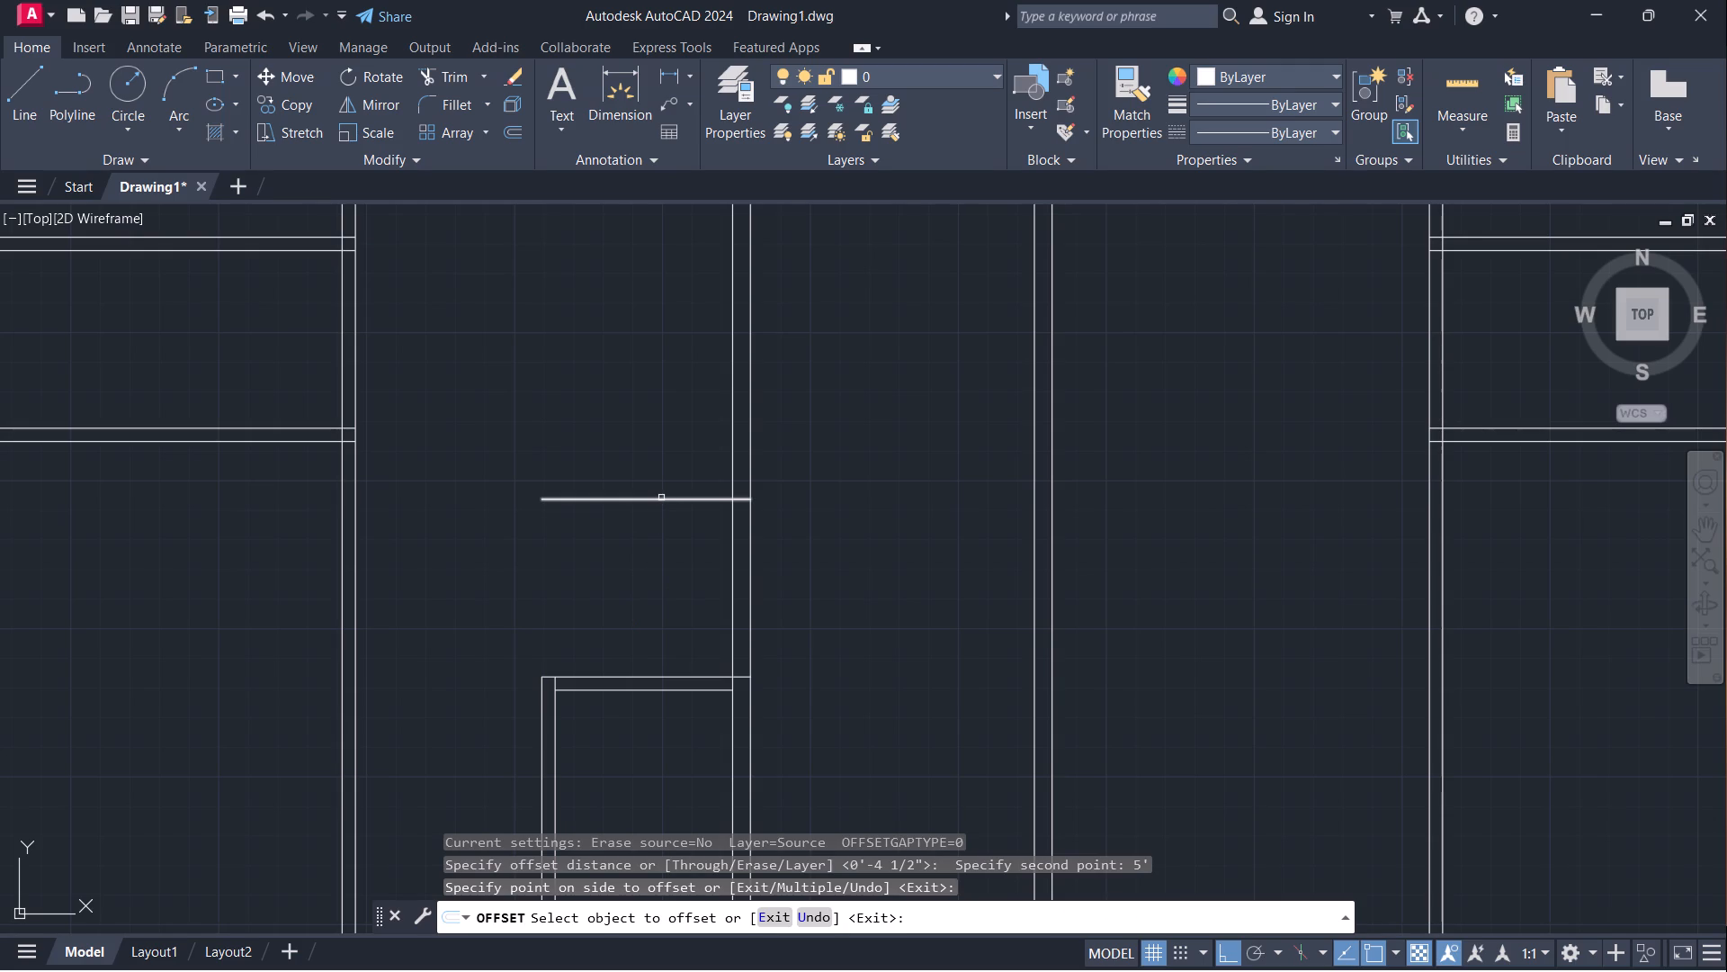
{"action": "key", "text": "space"}
Offset the new horizontal line 4.5" upward to form a second cross partition beside the first central wall.
{"action": "key", "text": "space"}
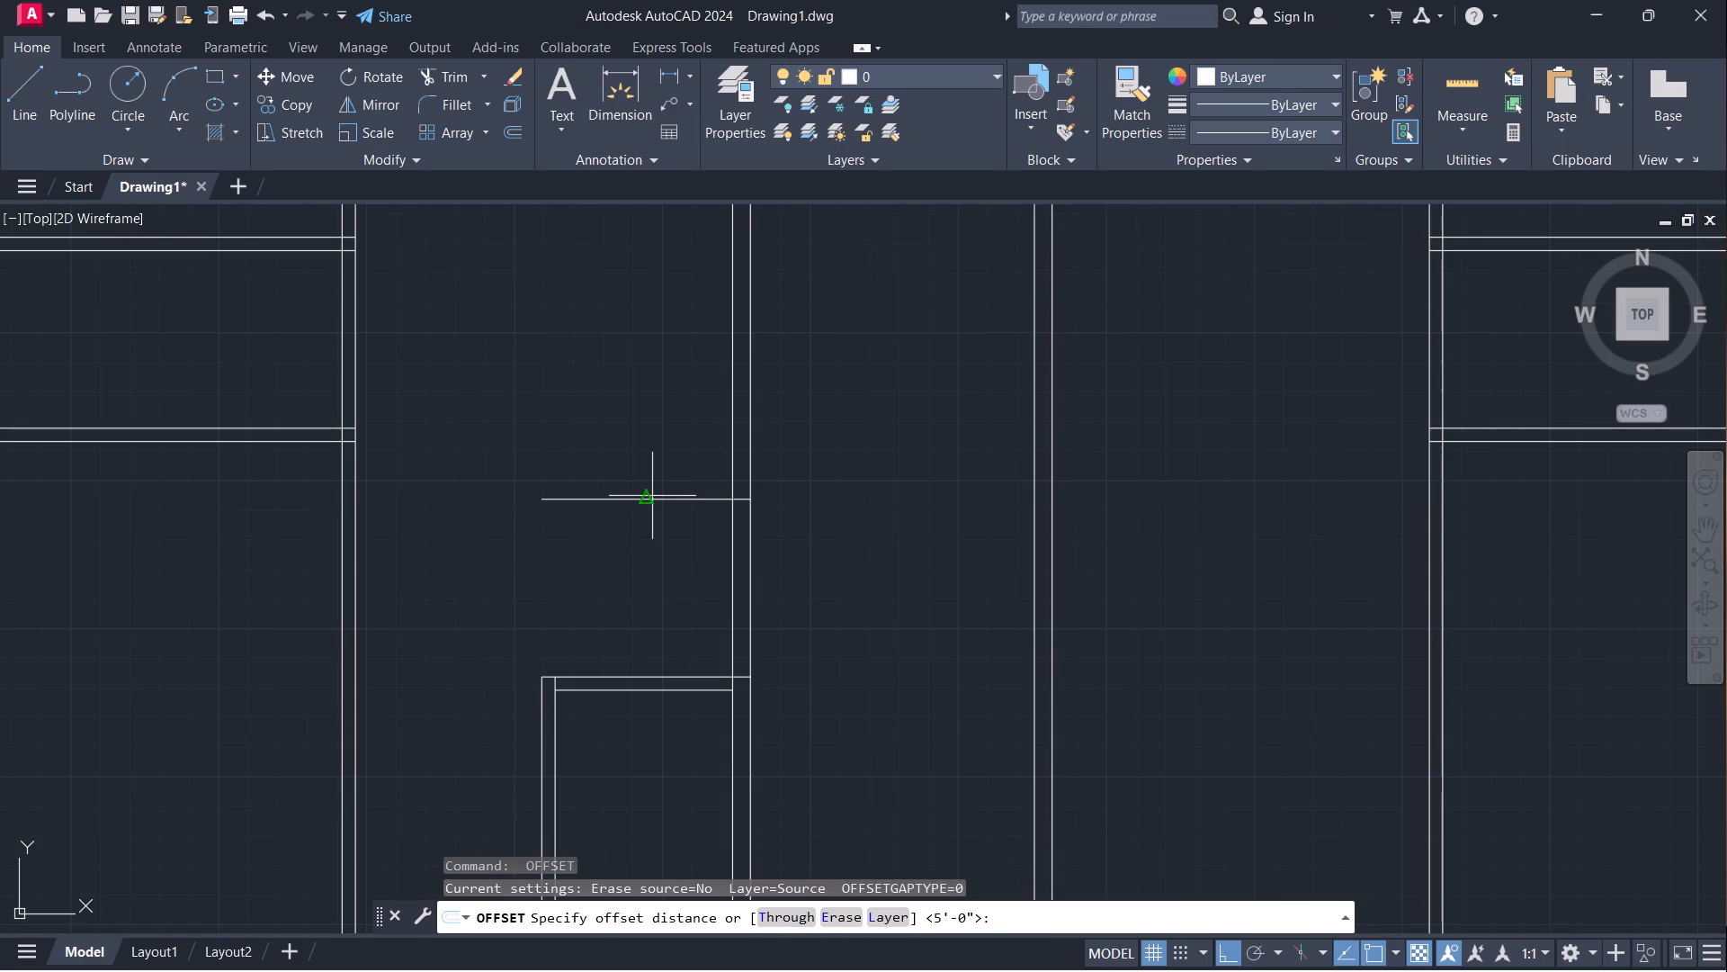
{"action": "left_click", "coordinate": [654, 499]}
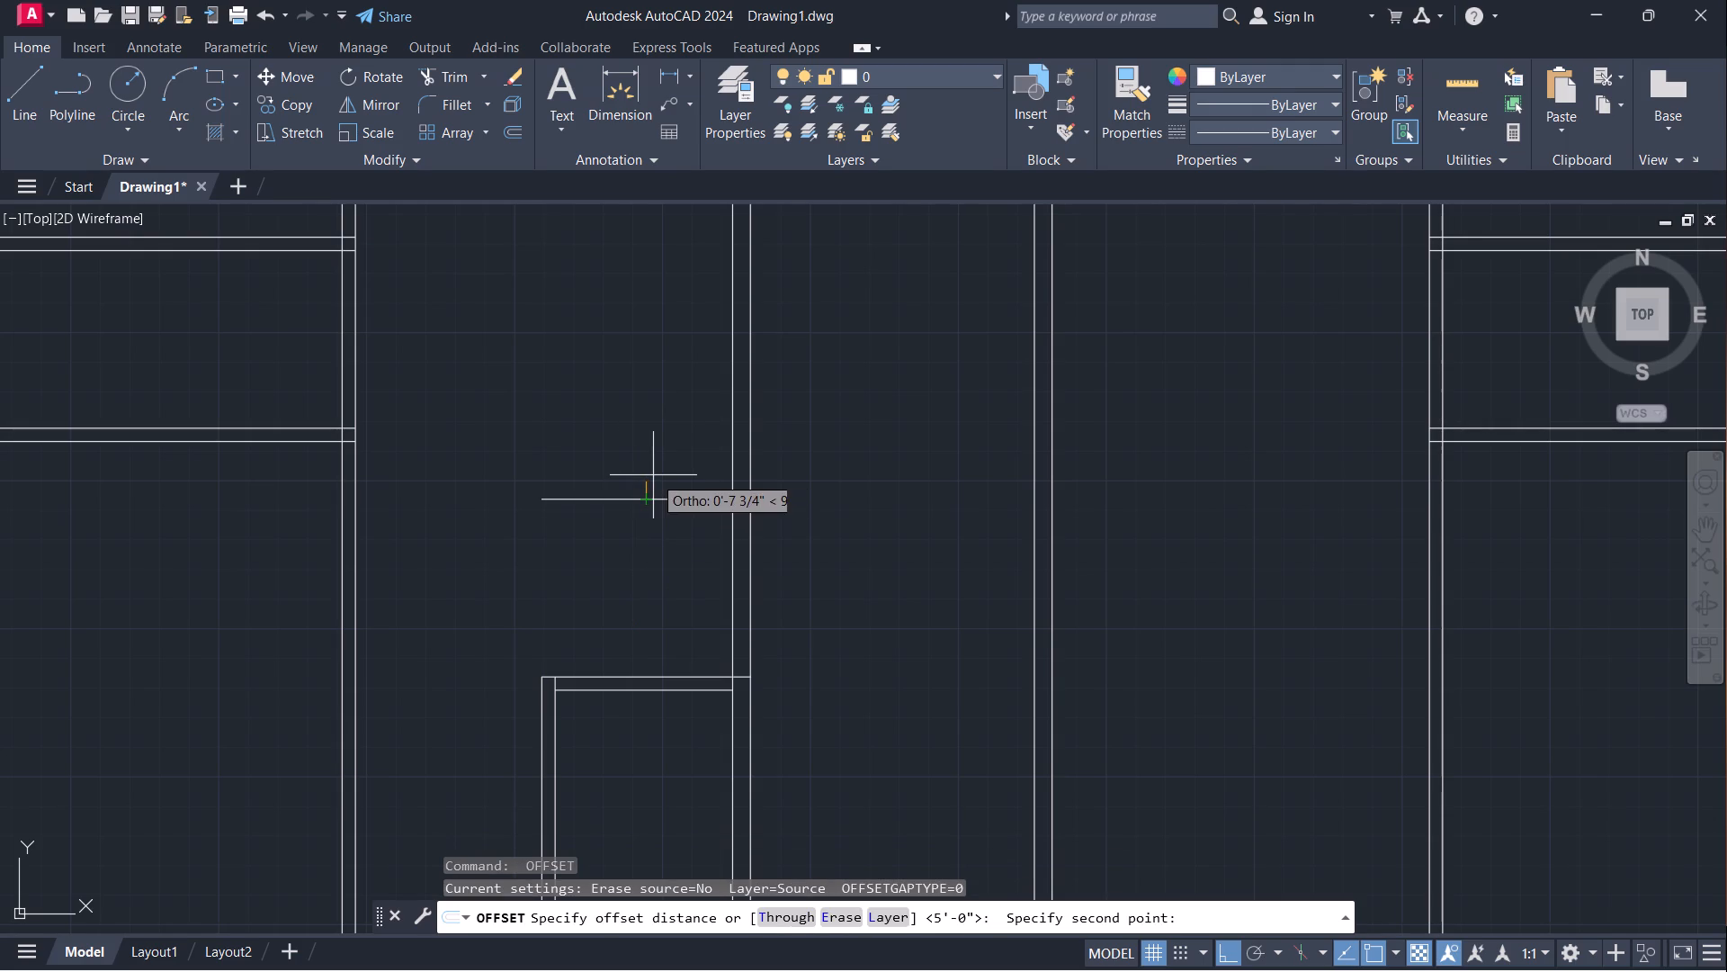
{"action": "key", "text": "5"}
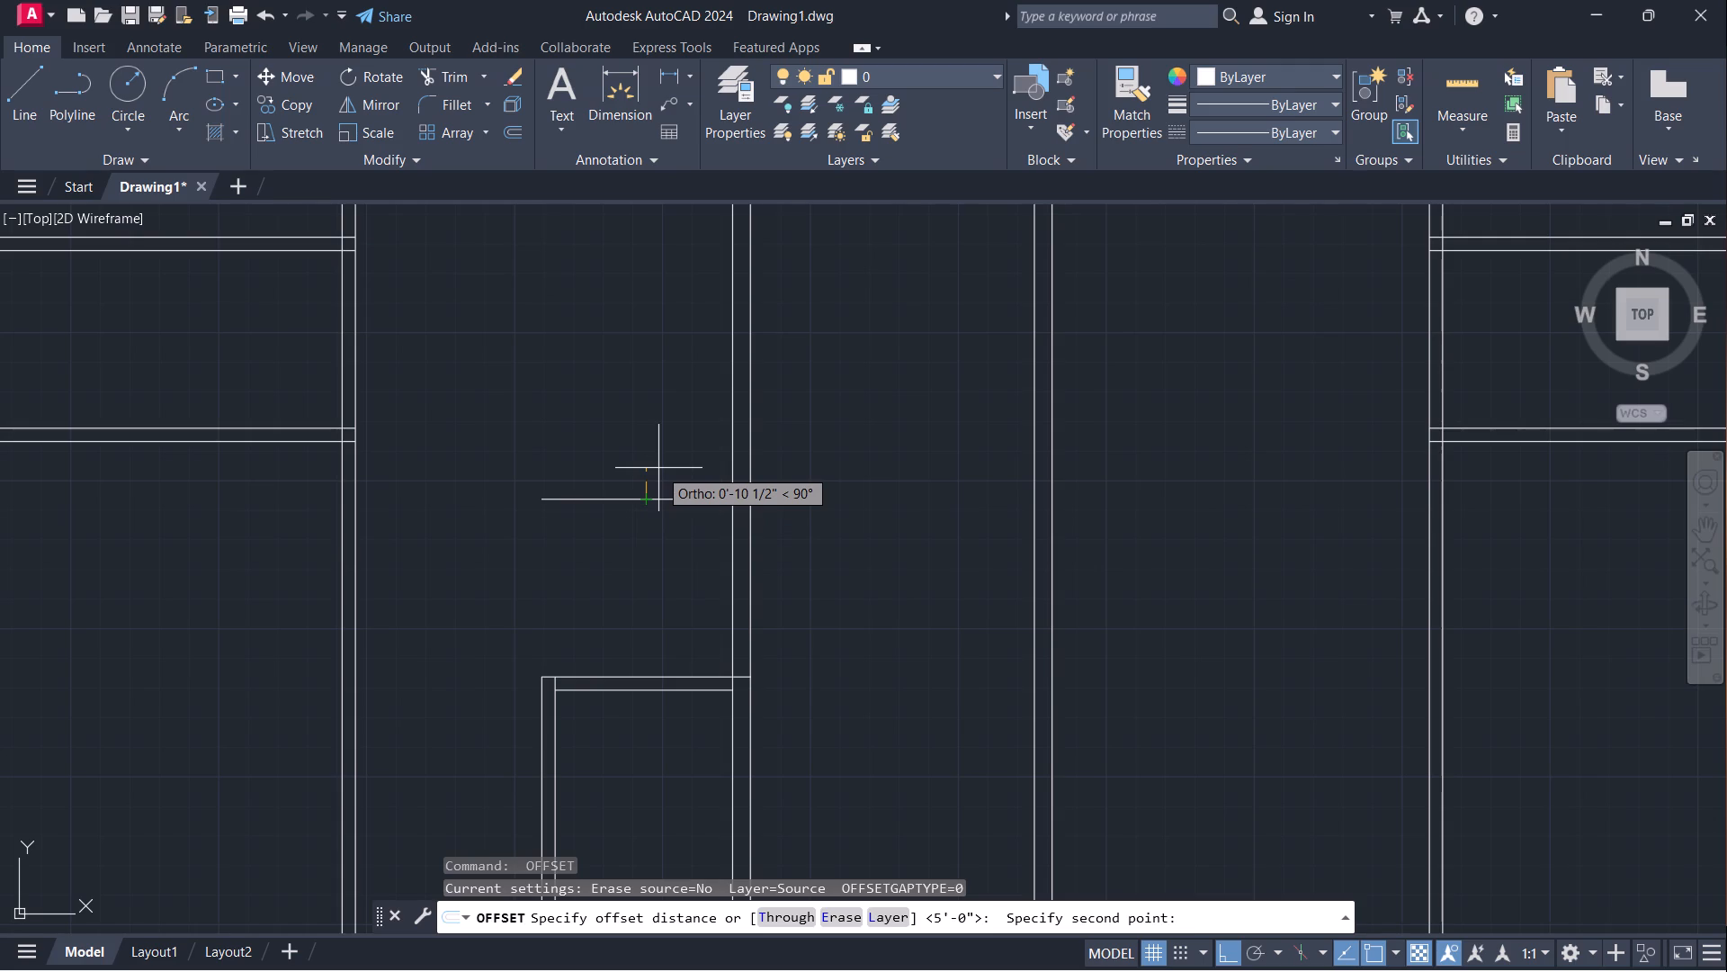
{"action": "key", "text": "BackSpace"}
{"action": "type", "text": "4.5"}
{"action": "key", "text": "shift+quotedbl"}
{"action": "key", "text": "Return"}
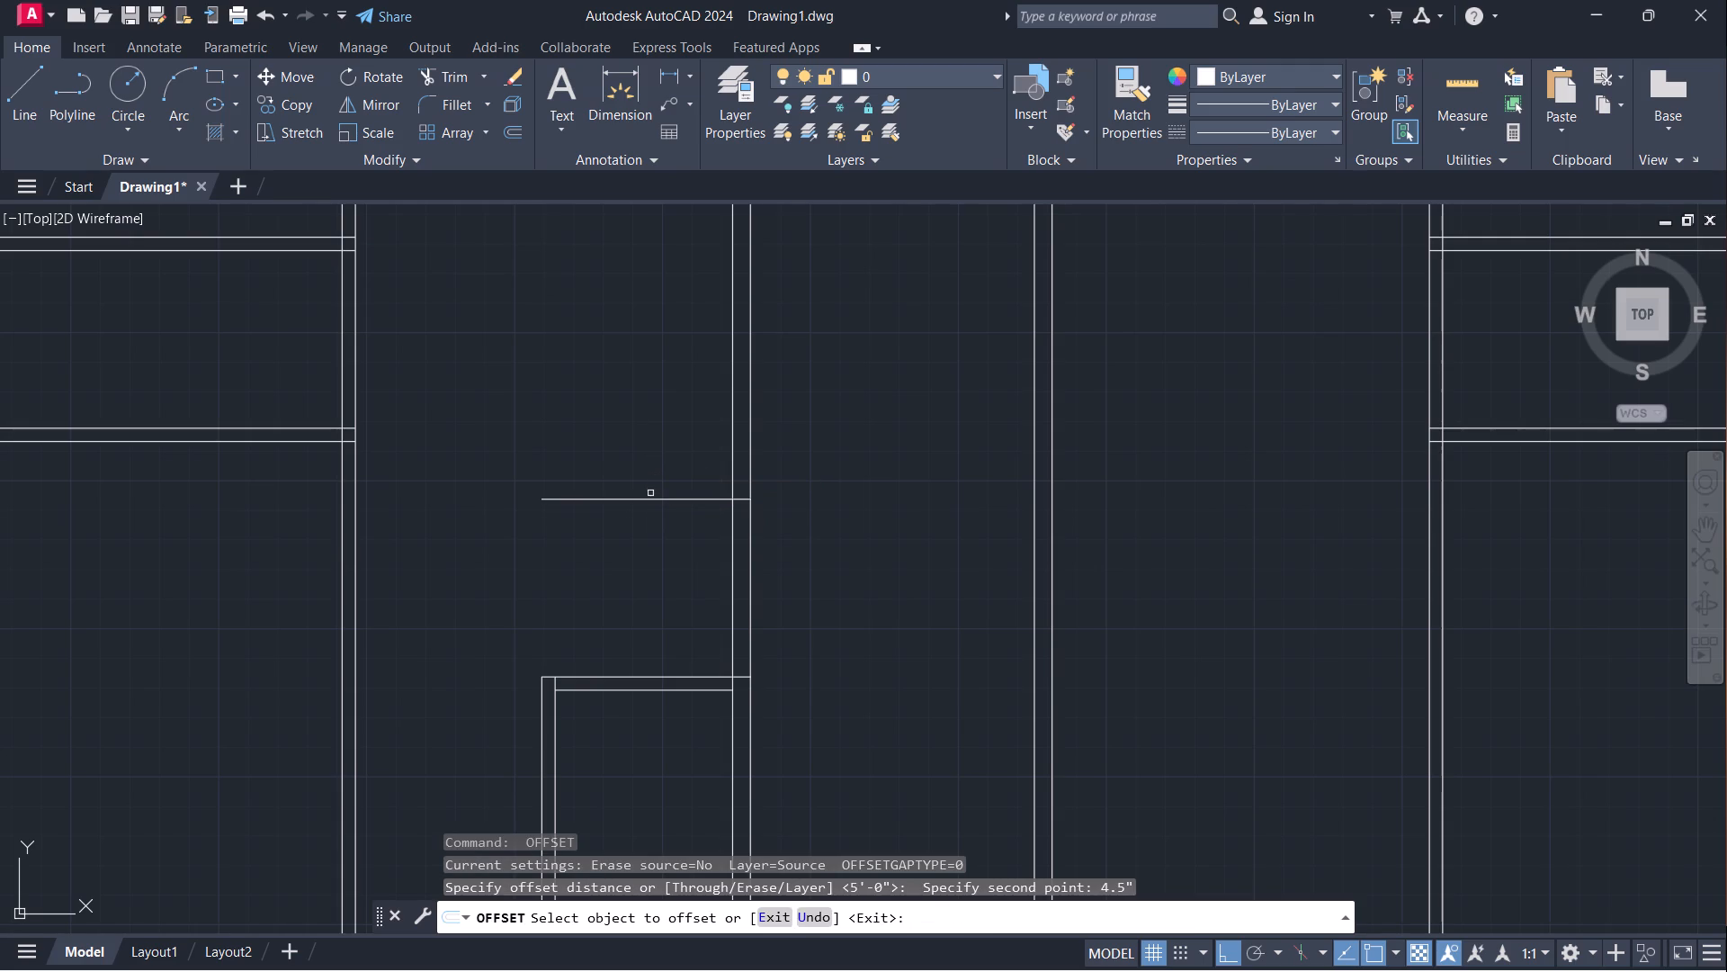
{"action": "left_click", "coordinate": [650, 497]}
{"action": "left_click", "coordinate": [656, 470]}
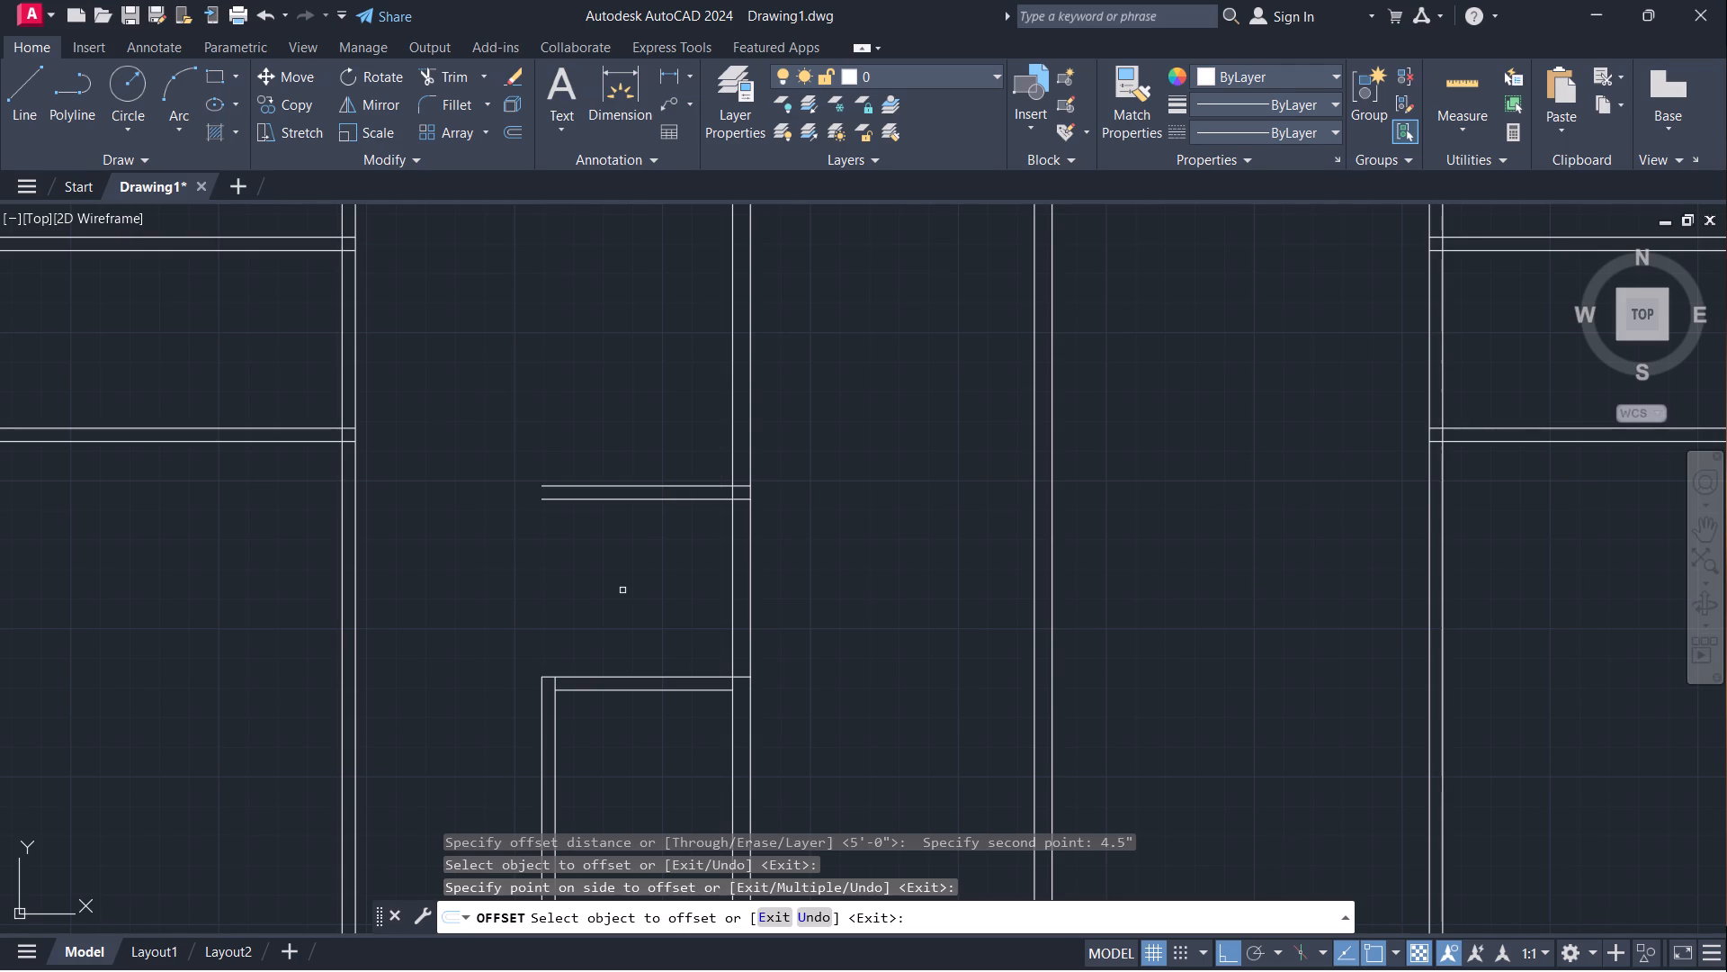
{"action": "key", "text": "Escape"}
Extend the small room's vertical partition up to the second cross partition, its inner line to the lower line and its west line to the upper.
{"action": "type", "text": "ex"}
{"action": "key", "text": "Return"}
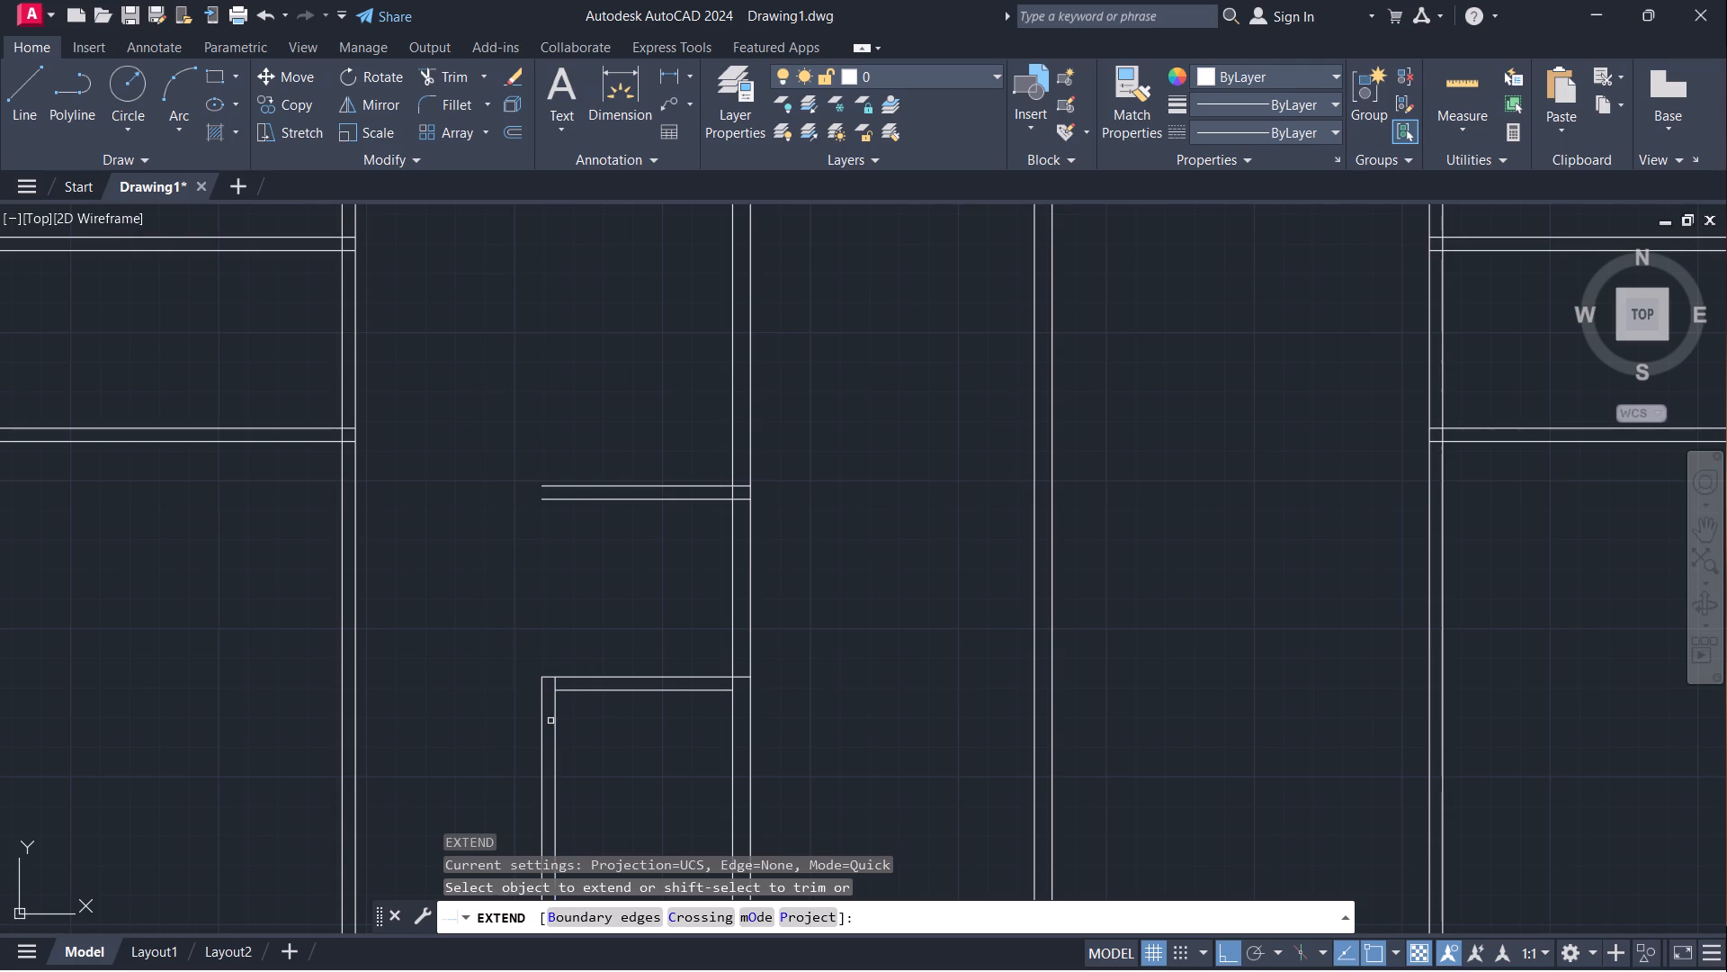
{"action": "left_click", "coordinate": [555, 713]}
{"action": "left_click", "coordinate": [542, 718]}
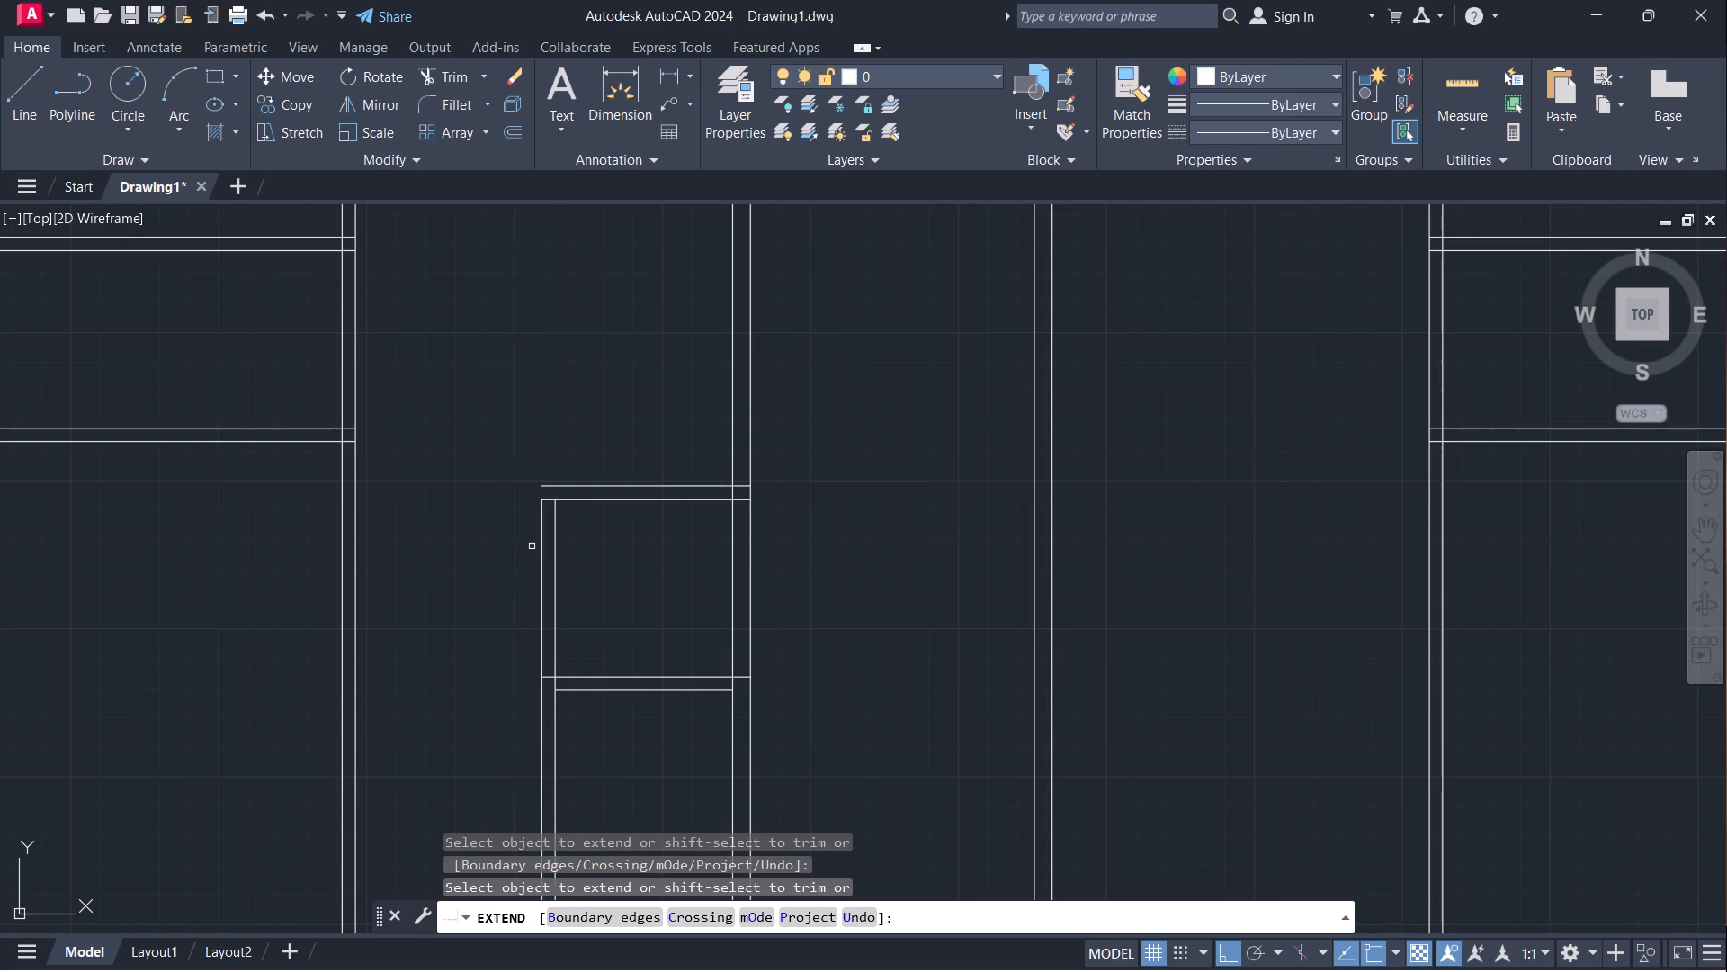
{"action": "left_click", "coordinate": [541, 535]}
{"action": "key", "text": "Escape"}
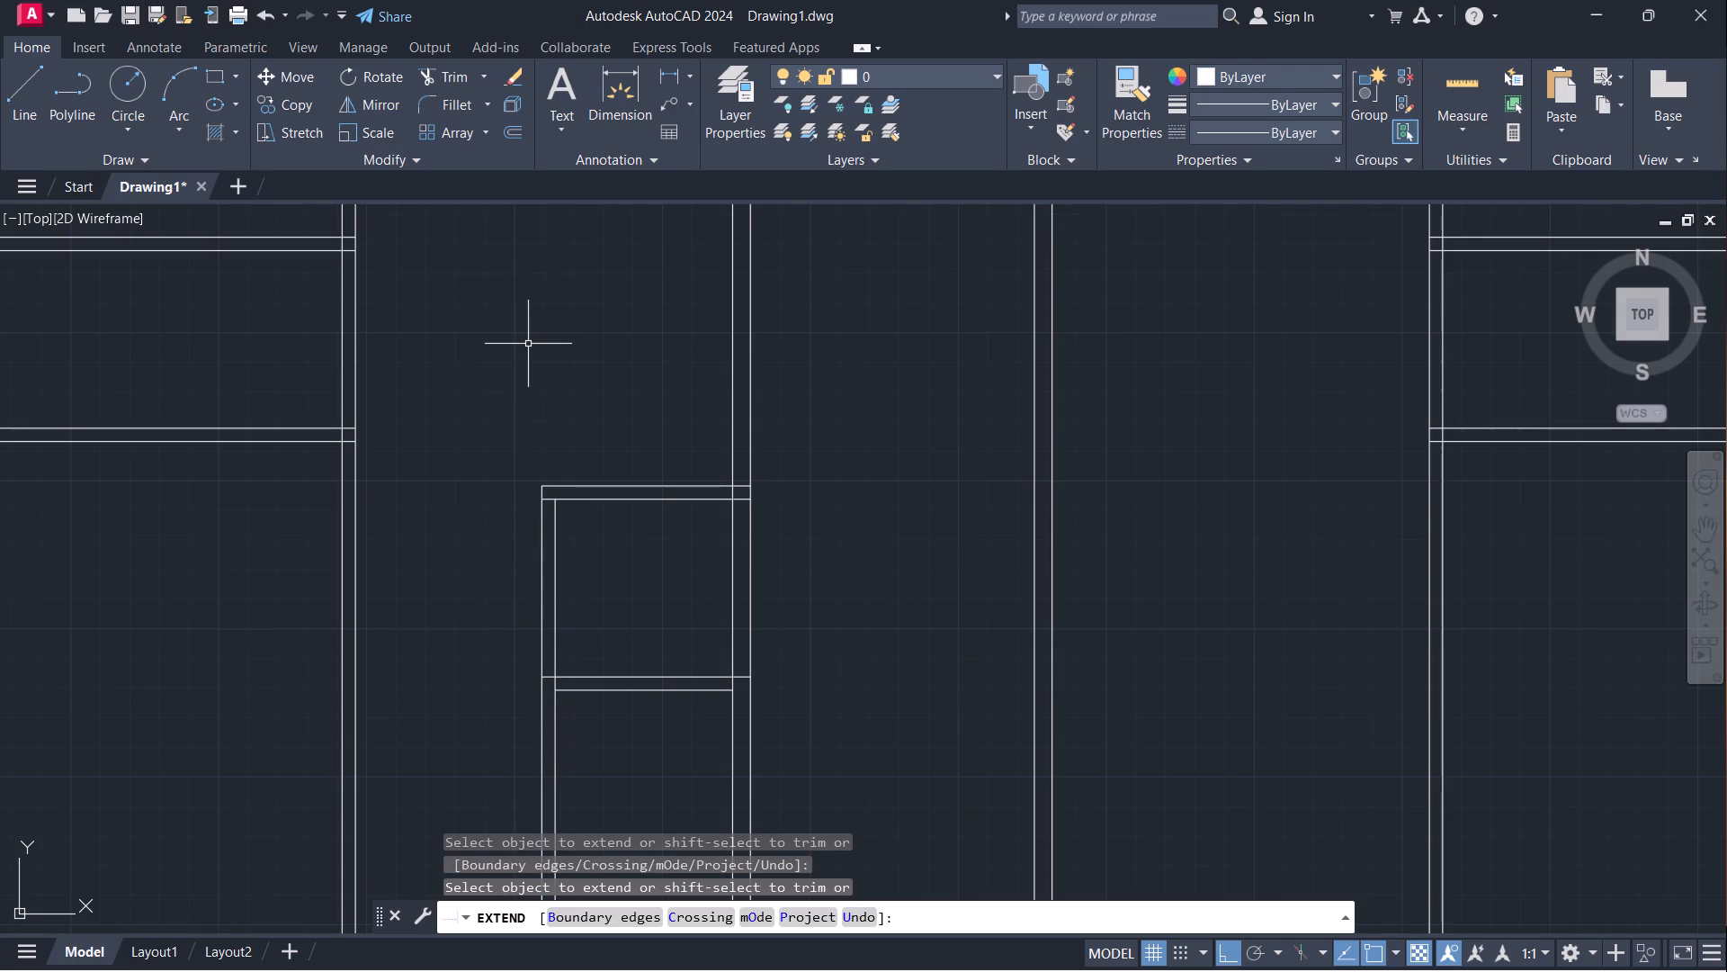
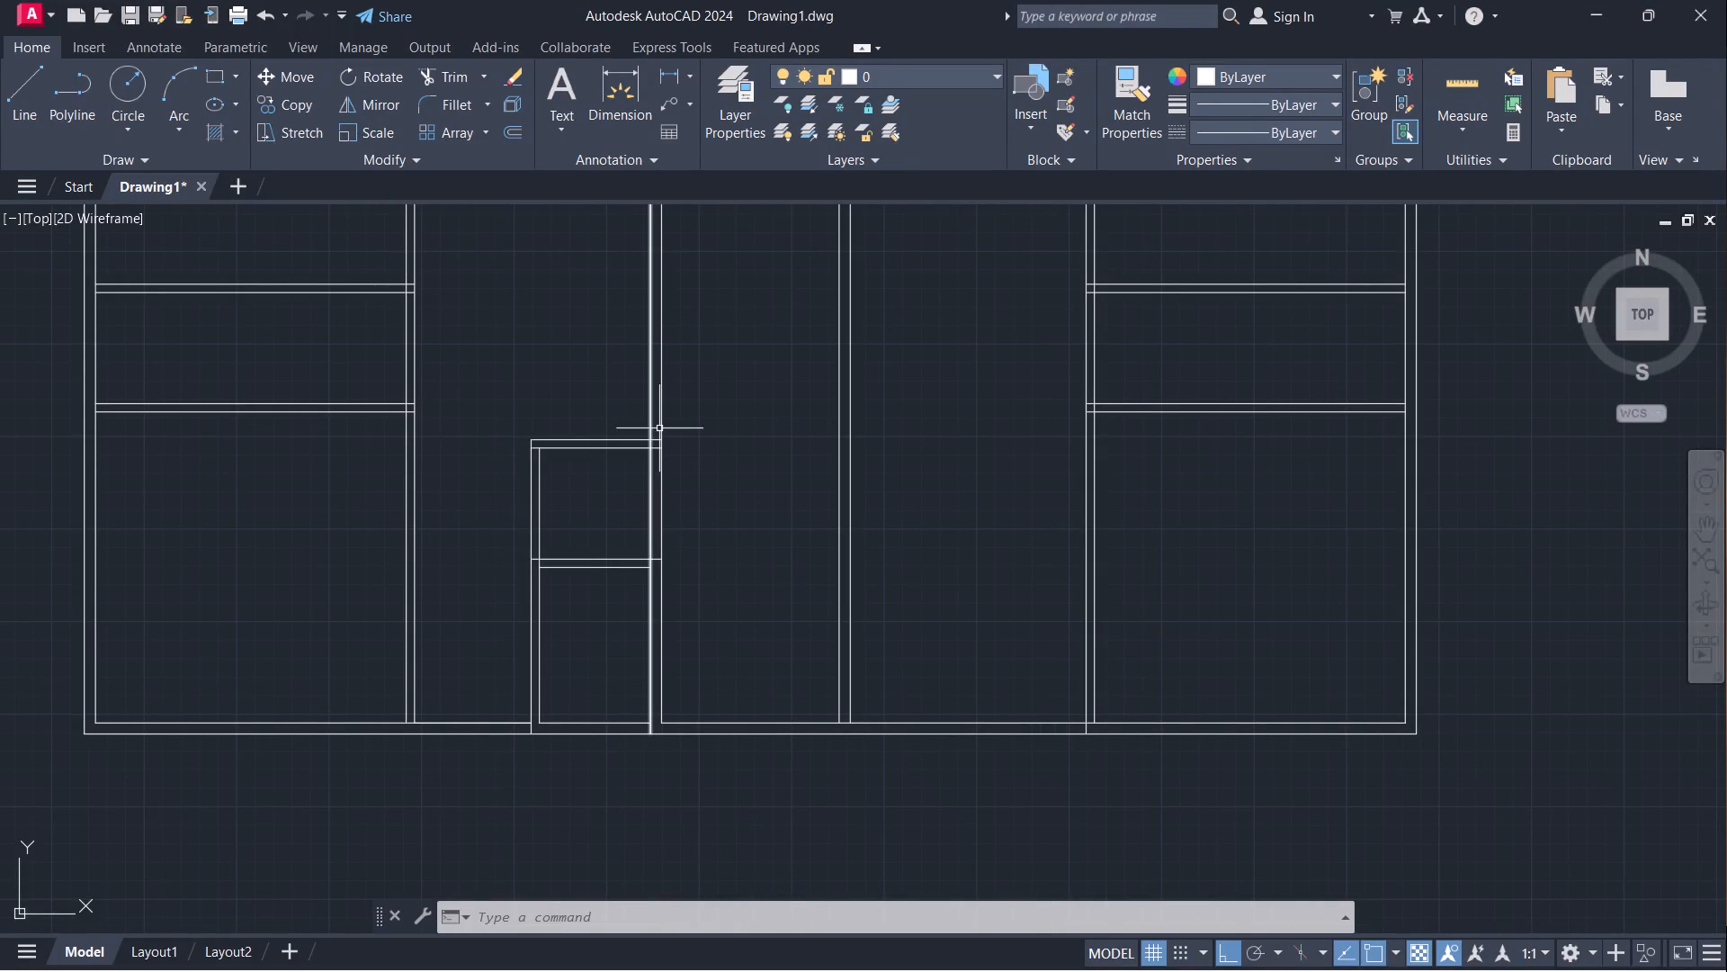
Measure the vertical distance from the small room's upper west corner to the top main wall with a linear dimension.
{"action": "scroll", "coordinate": [683, 443], "scroll_direction": "down", "scroll_amount": 1}
{"action": "middle_click_drag", "start_coordinate": [712, 415], "coordinate": [748, 576]}
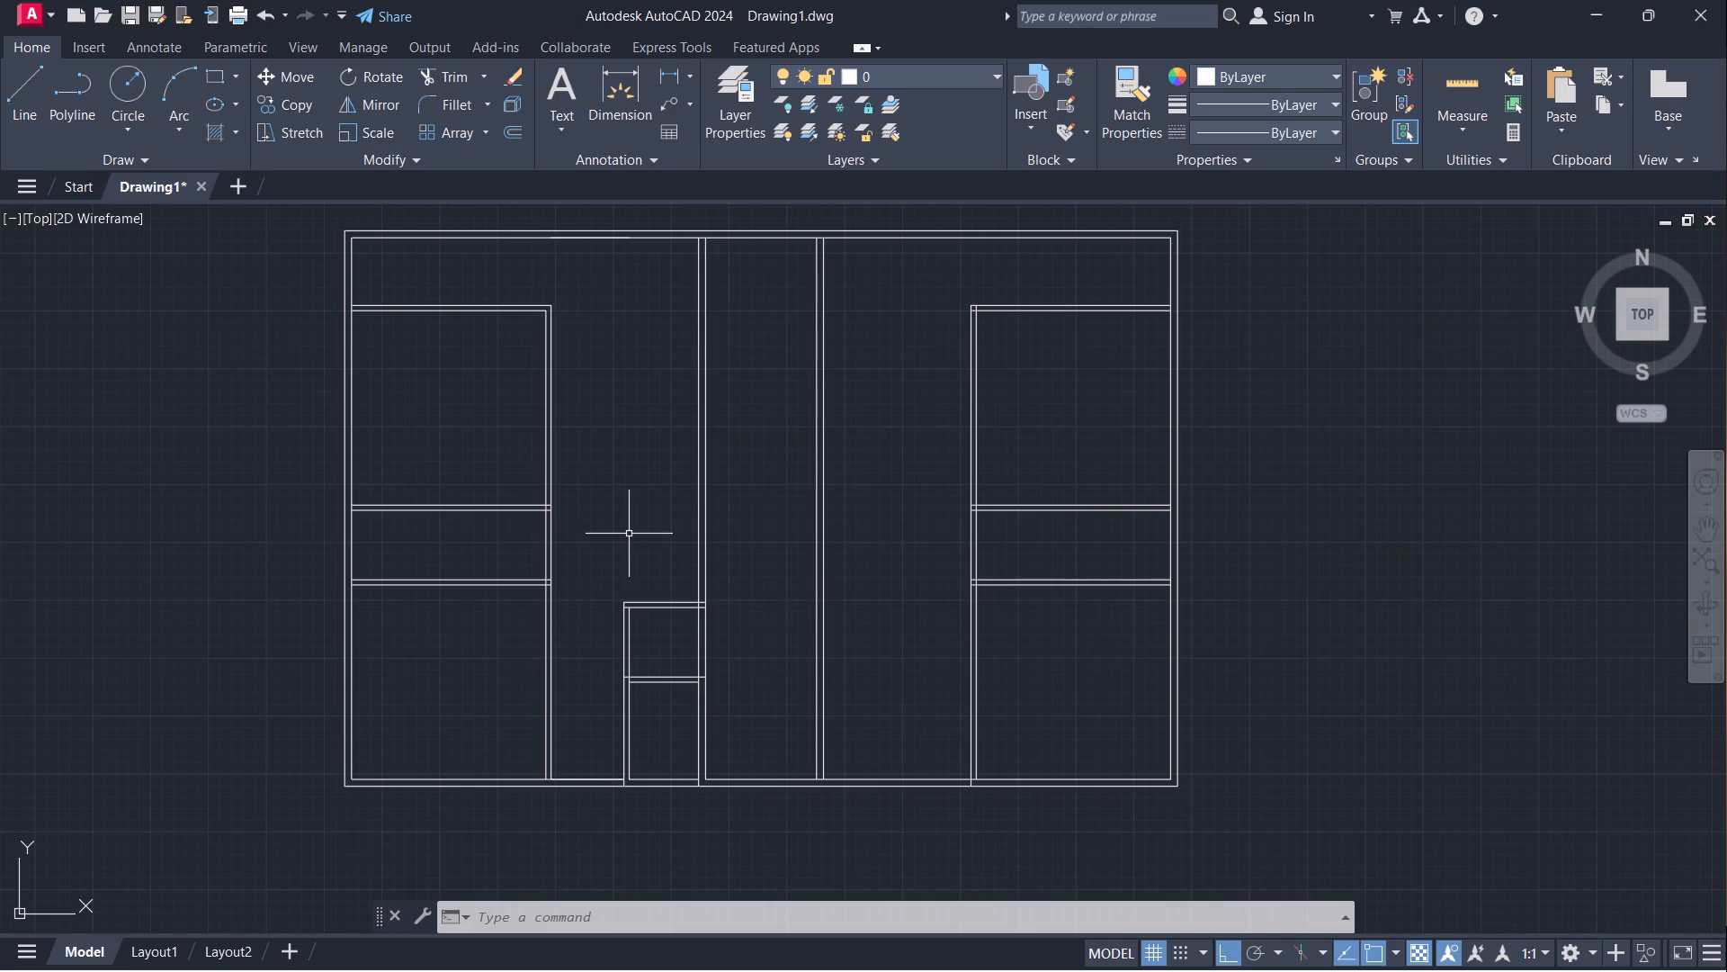
{"action": "scroll", "coordinate": [629, 533], "scroll_direction": "down", "scroll_amount": 1}
{"action": "scroll", "coordinate": [633, 521], "scroll_direction": "up", "scroll_amount": 2}
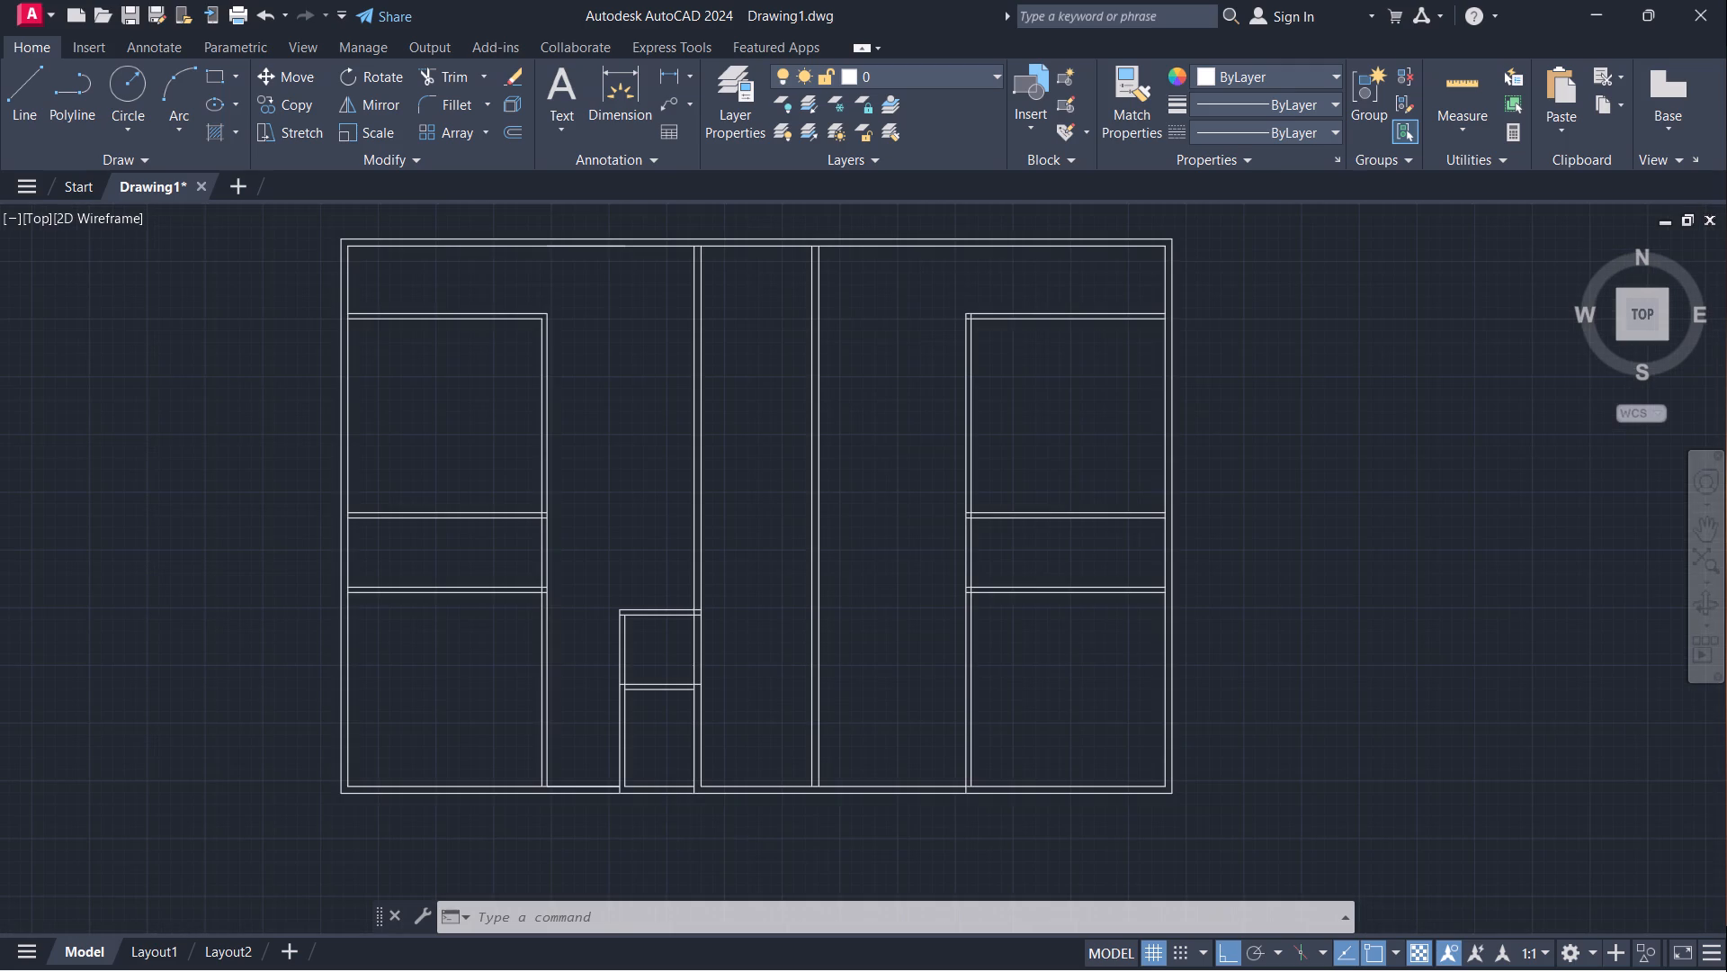
{"action": "scroll", "coordinate": [633, 521], "scroll_direction": "down", "scroll_amount": 1}
{"action": "middle_click_drag", "start_coordinate": [642, 473], "coordinate": [608, 540]}
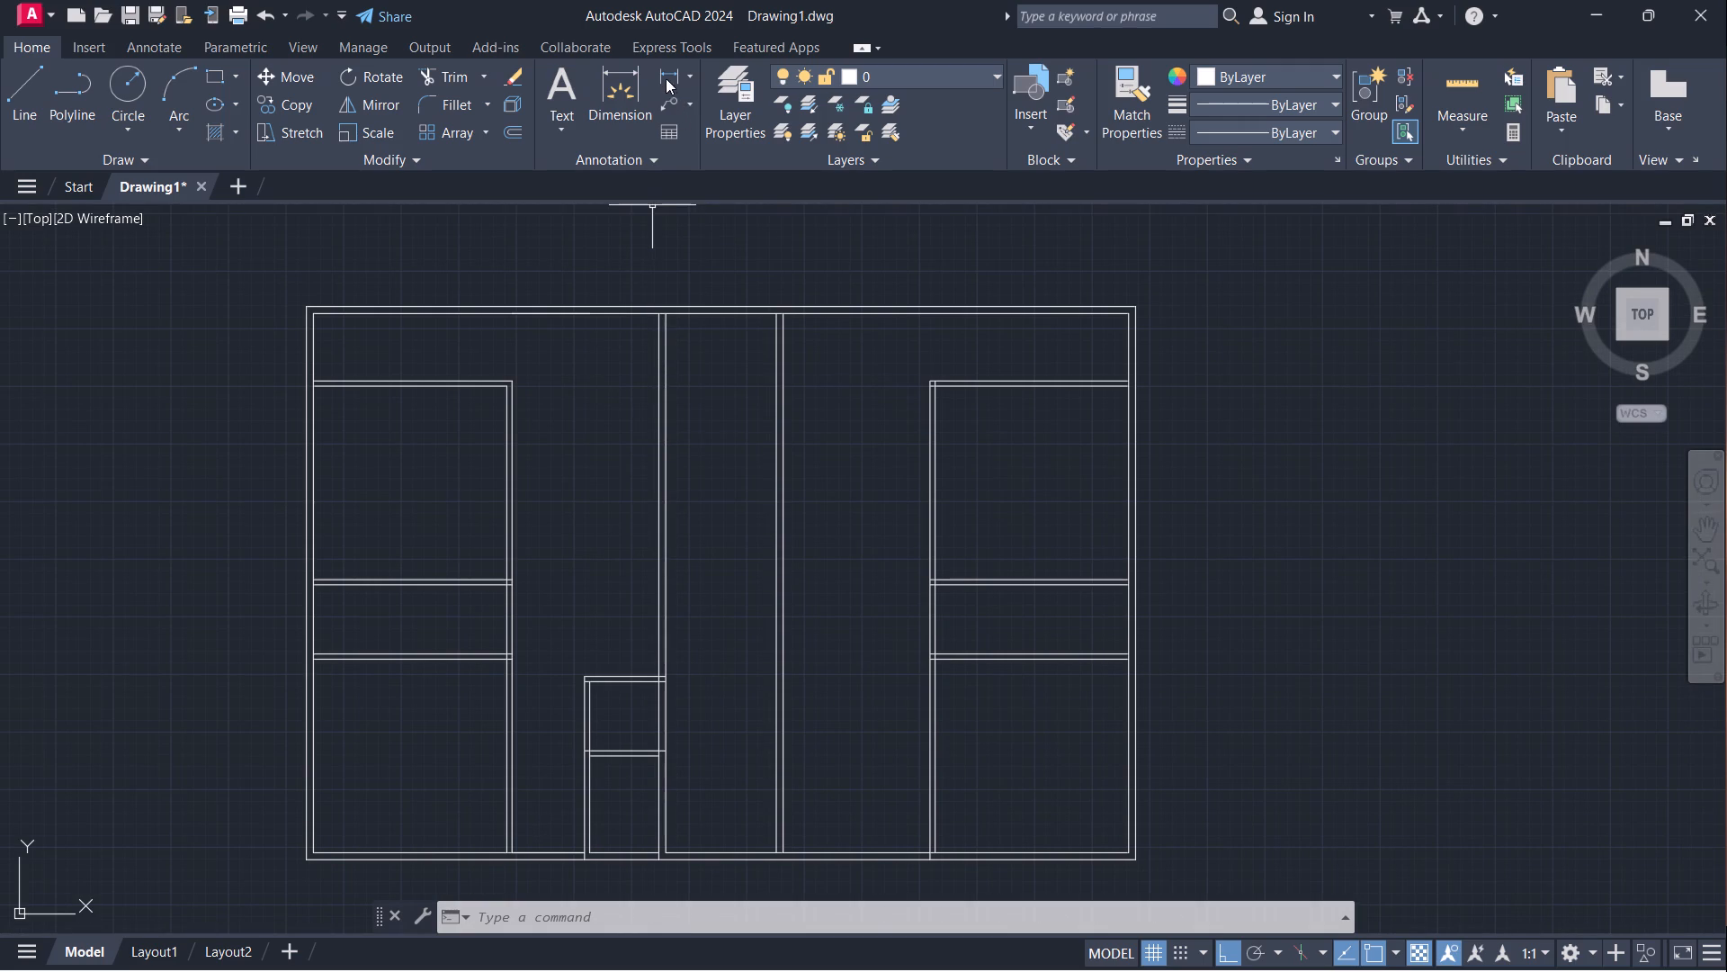
{"action": "left_click", "coordinate": [664, 71]}
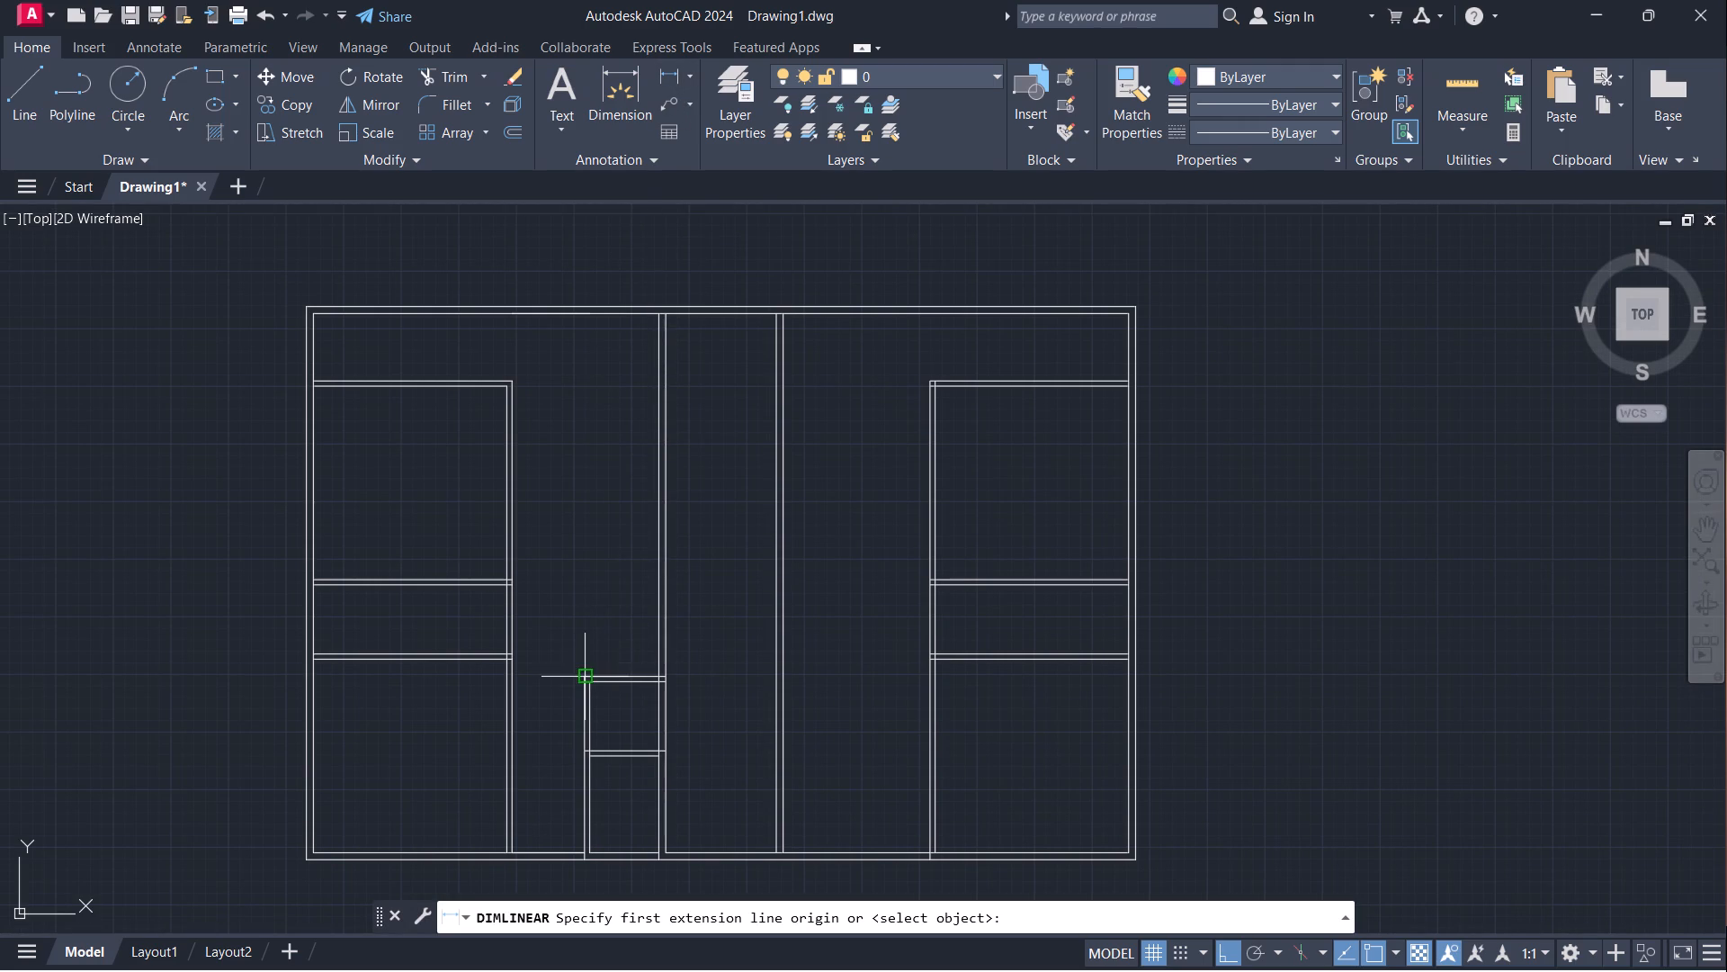
{"action": "left_click", "coordinate": [586, 671]}
{"action": "left_click", "coordinate": [585, 316]}
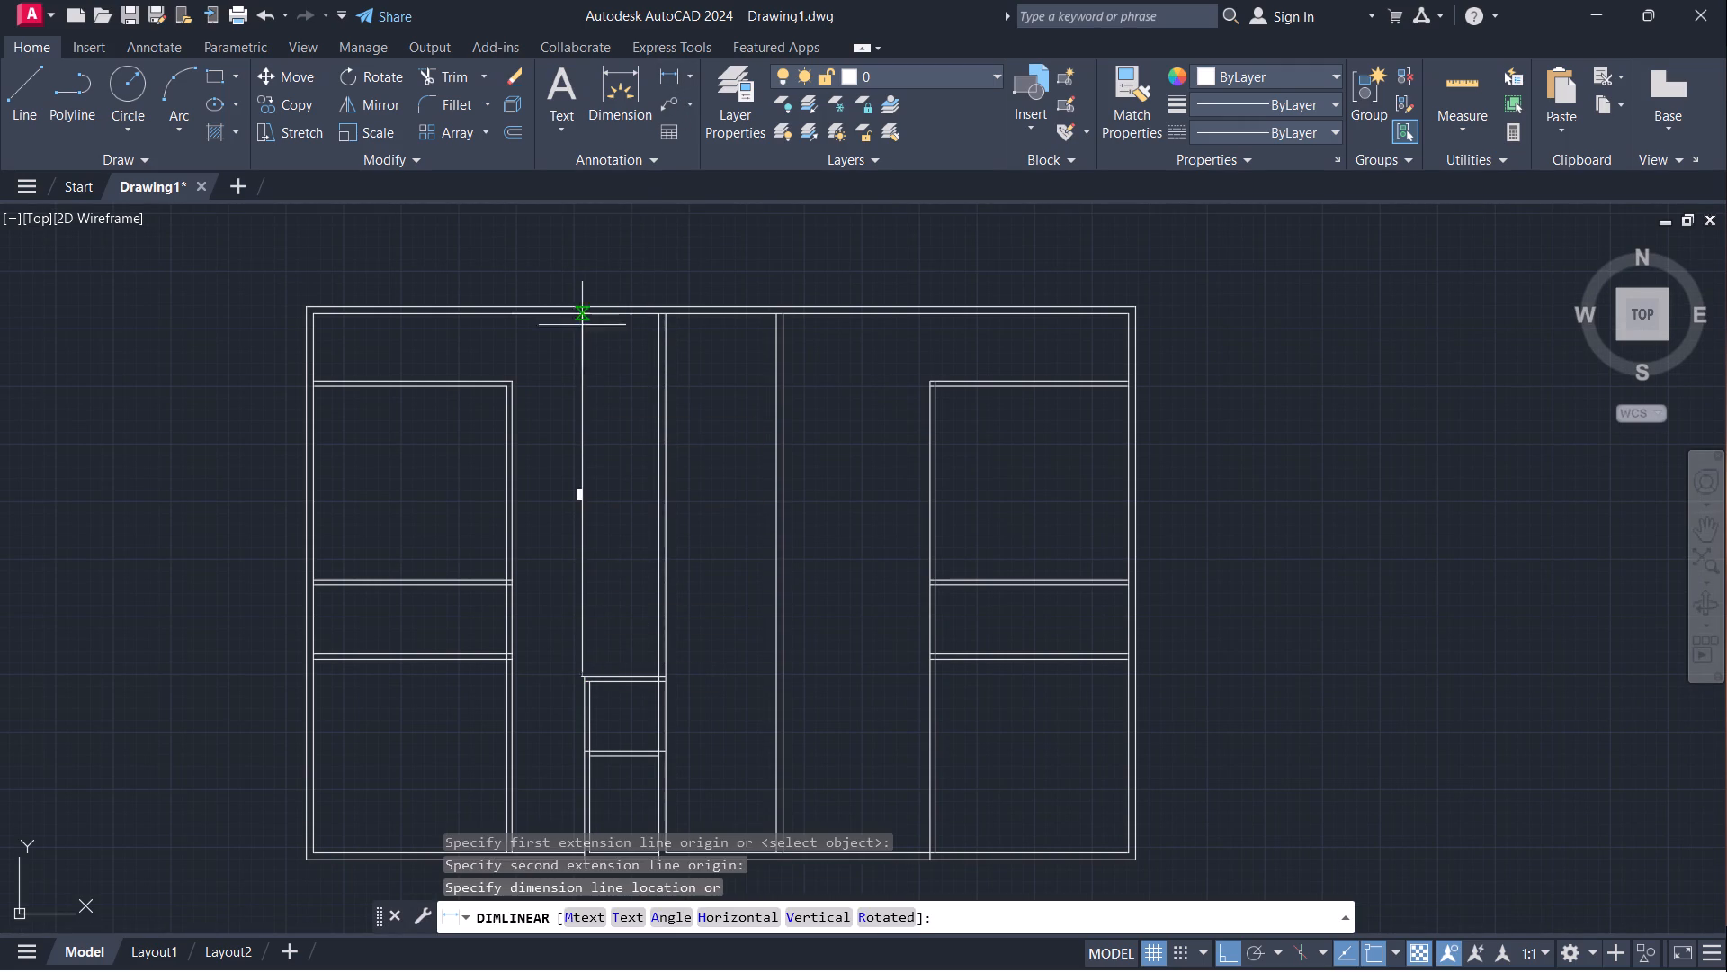
{"action": "scroll", "coordinate": [586, 486], "scroll_direction": "up", "scroll_amount": 3}
{"action": "scroll", "coordinate": [583, 527], "scroll_direction": "down", "scroll_amount": 1}
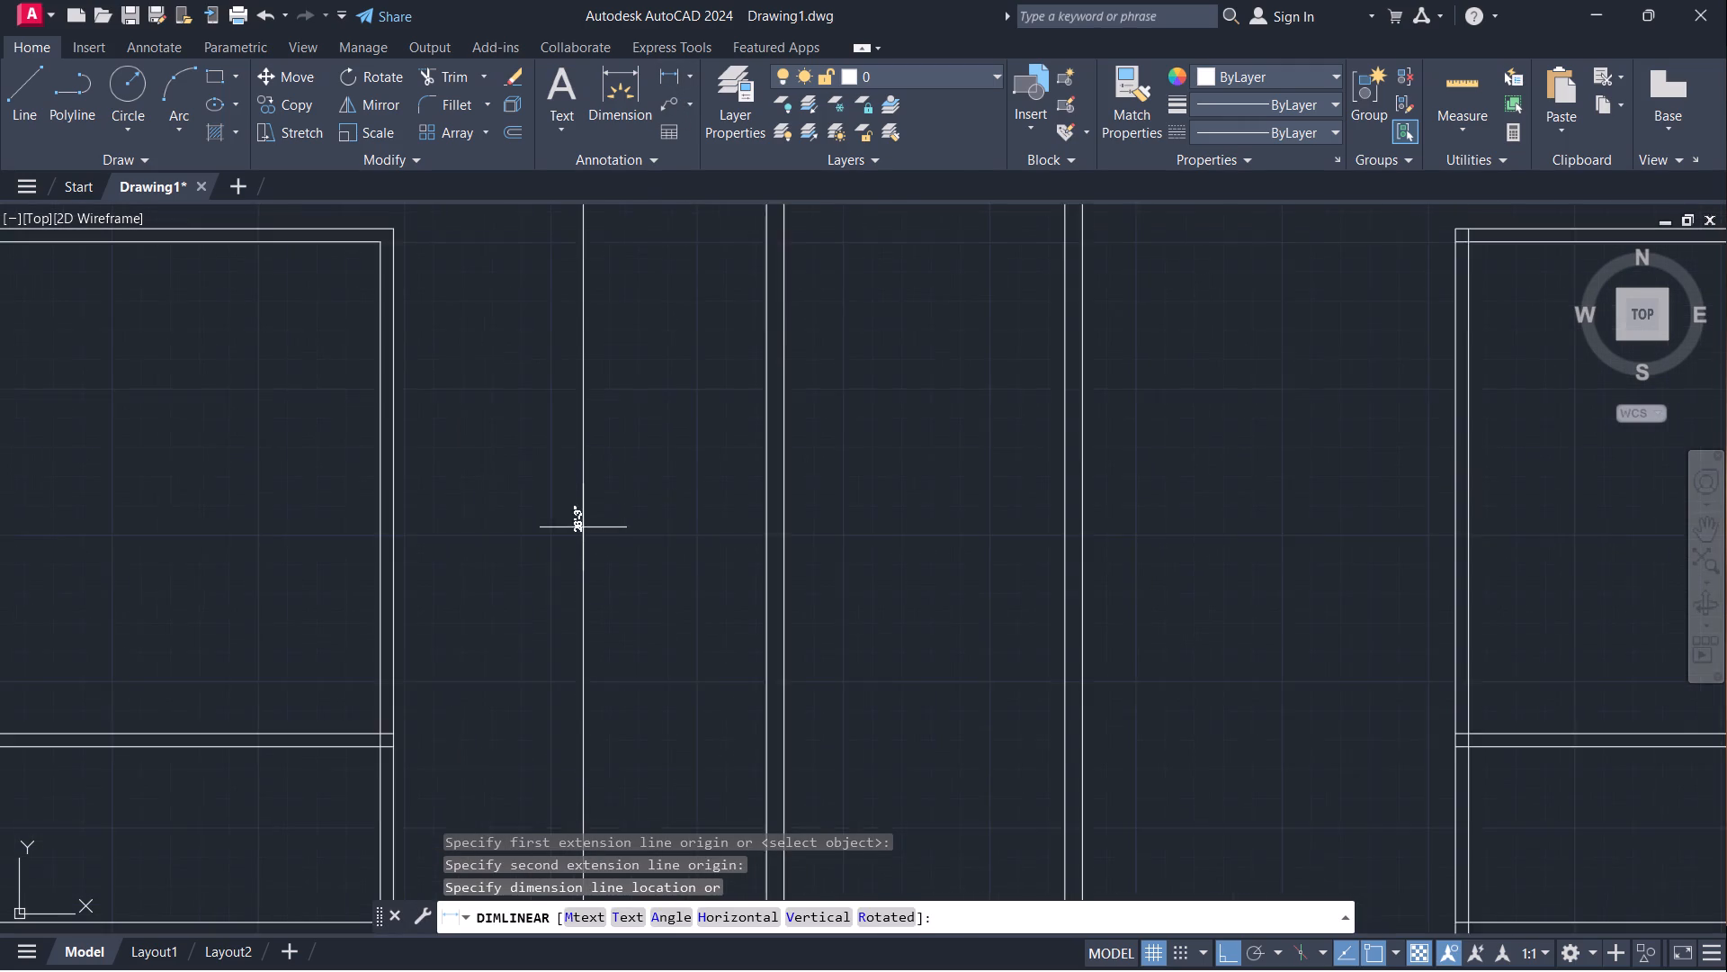
{"action": "scroll", "coordinate": [583, 527], "scroll_direction": "down", "scroll_amount": 2}
{"action": "key", "text": "Escape"}
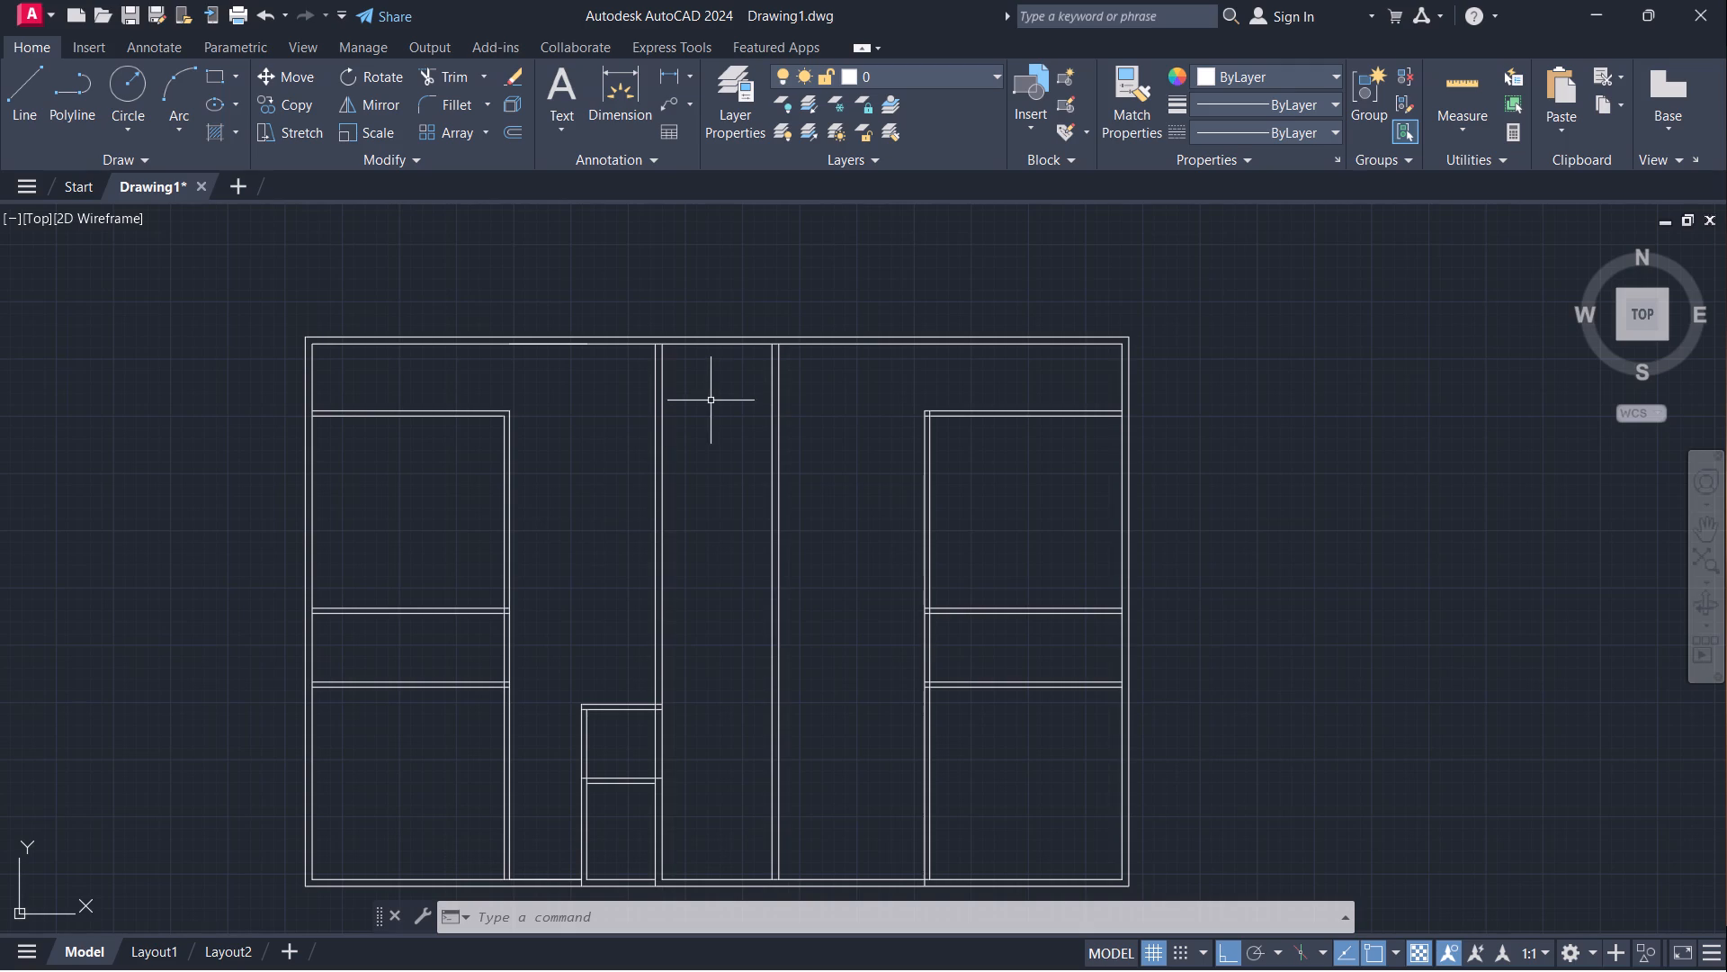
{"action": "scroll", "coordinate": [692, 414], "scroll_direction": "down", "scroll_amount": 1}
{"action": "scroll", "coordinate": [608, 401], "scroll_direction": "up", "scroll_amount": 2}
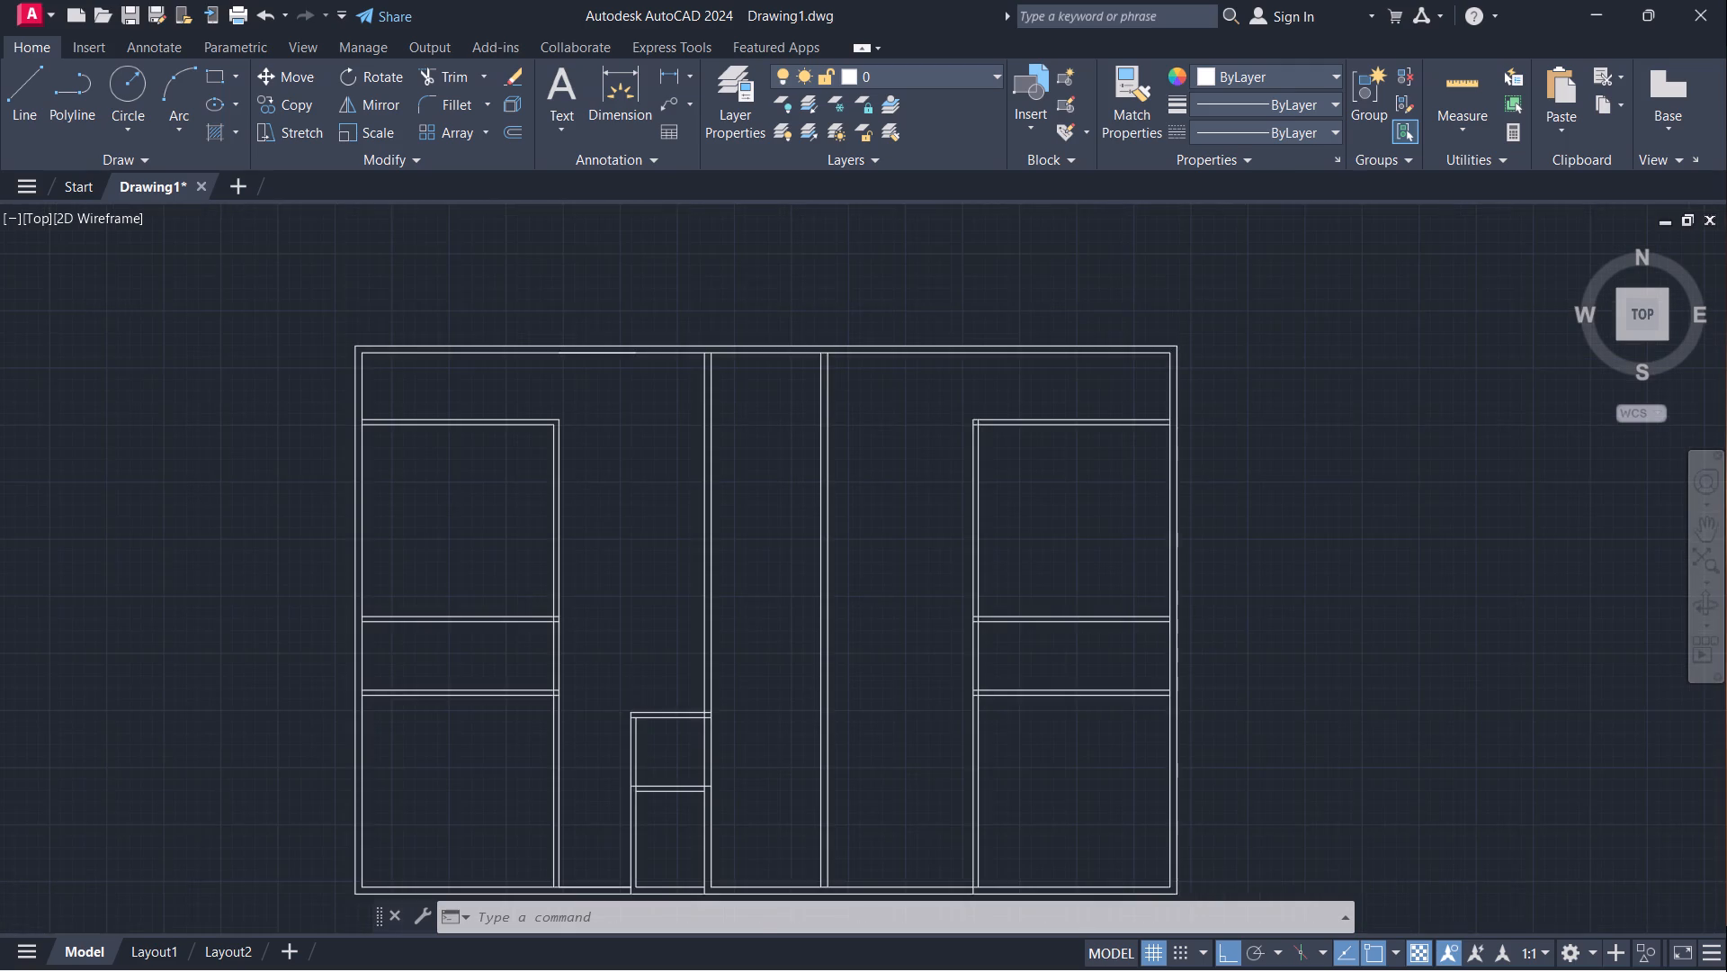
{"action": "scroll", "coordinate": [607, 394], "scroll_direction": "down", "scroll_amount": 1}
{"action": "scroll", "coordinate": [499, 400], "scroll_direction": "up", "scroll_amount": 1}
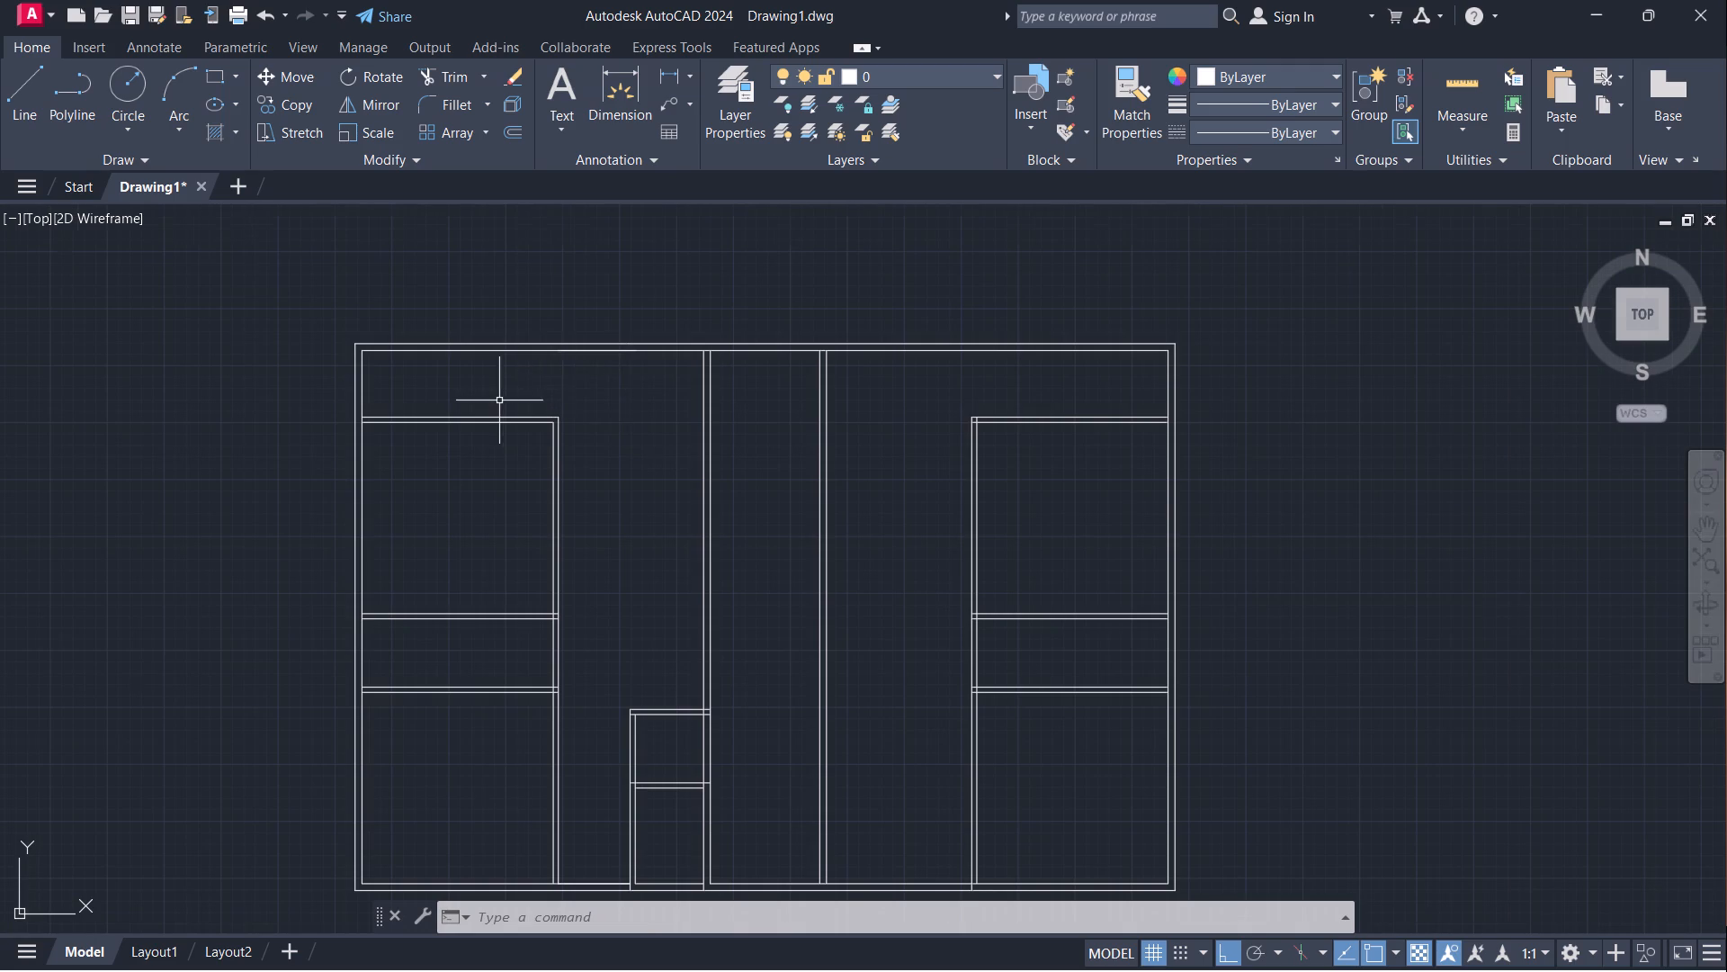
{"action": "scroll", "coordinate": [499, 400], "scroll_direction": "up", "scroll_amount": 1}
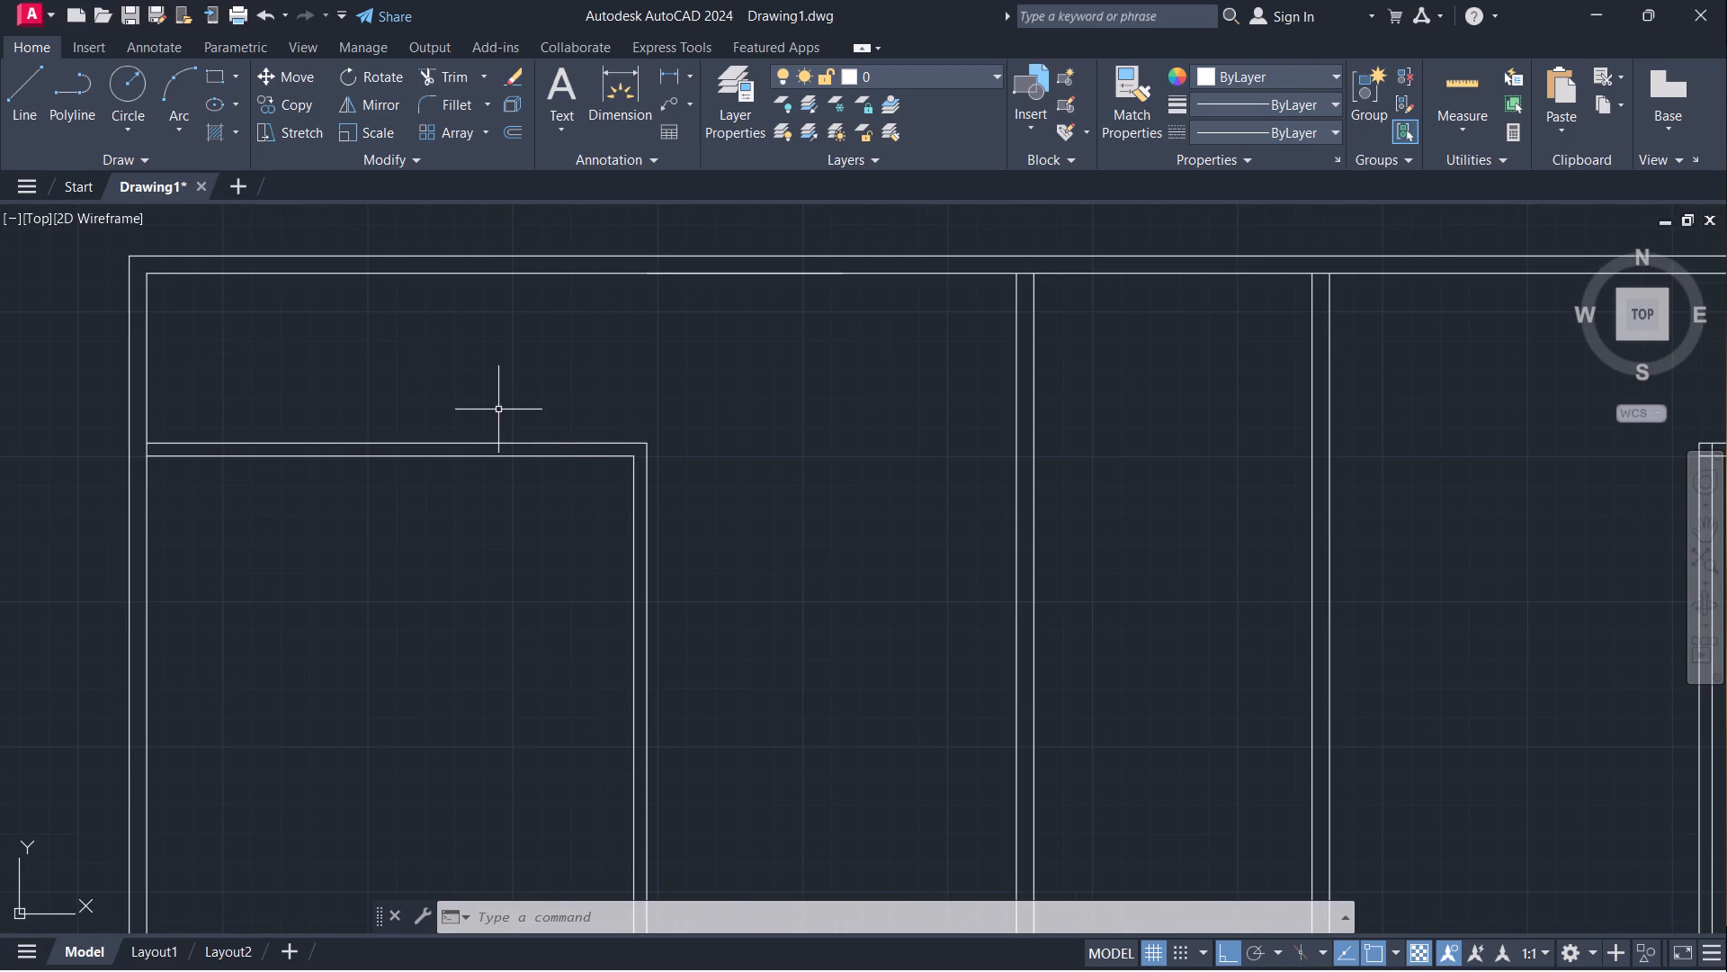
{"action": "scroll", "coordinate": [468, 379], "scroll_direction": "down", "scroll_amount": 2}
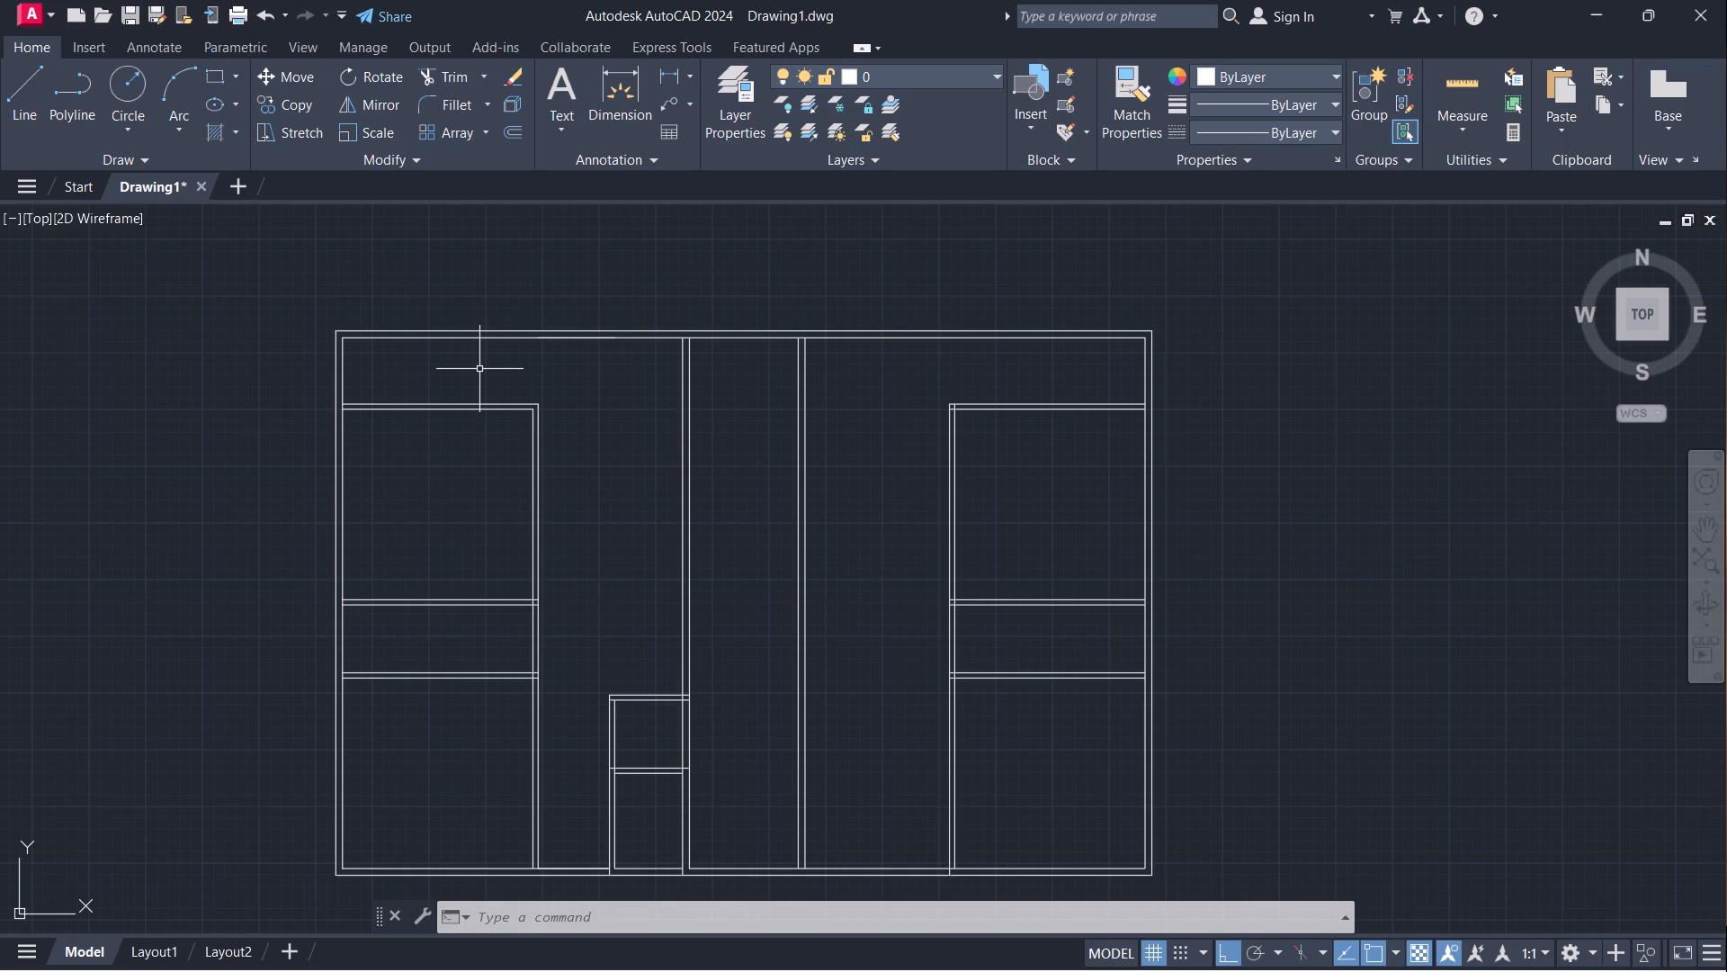
Extend the west rooms' top partition eastward, its upper line to the first central wall and its lower line to the east rooms' vertical partition.
{"action": "type", "text": "ex"}
{"action": "key", "text": "Return"}
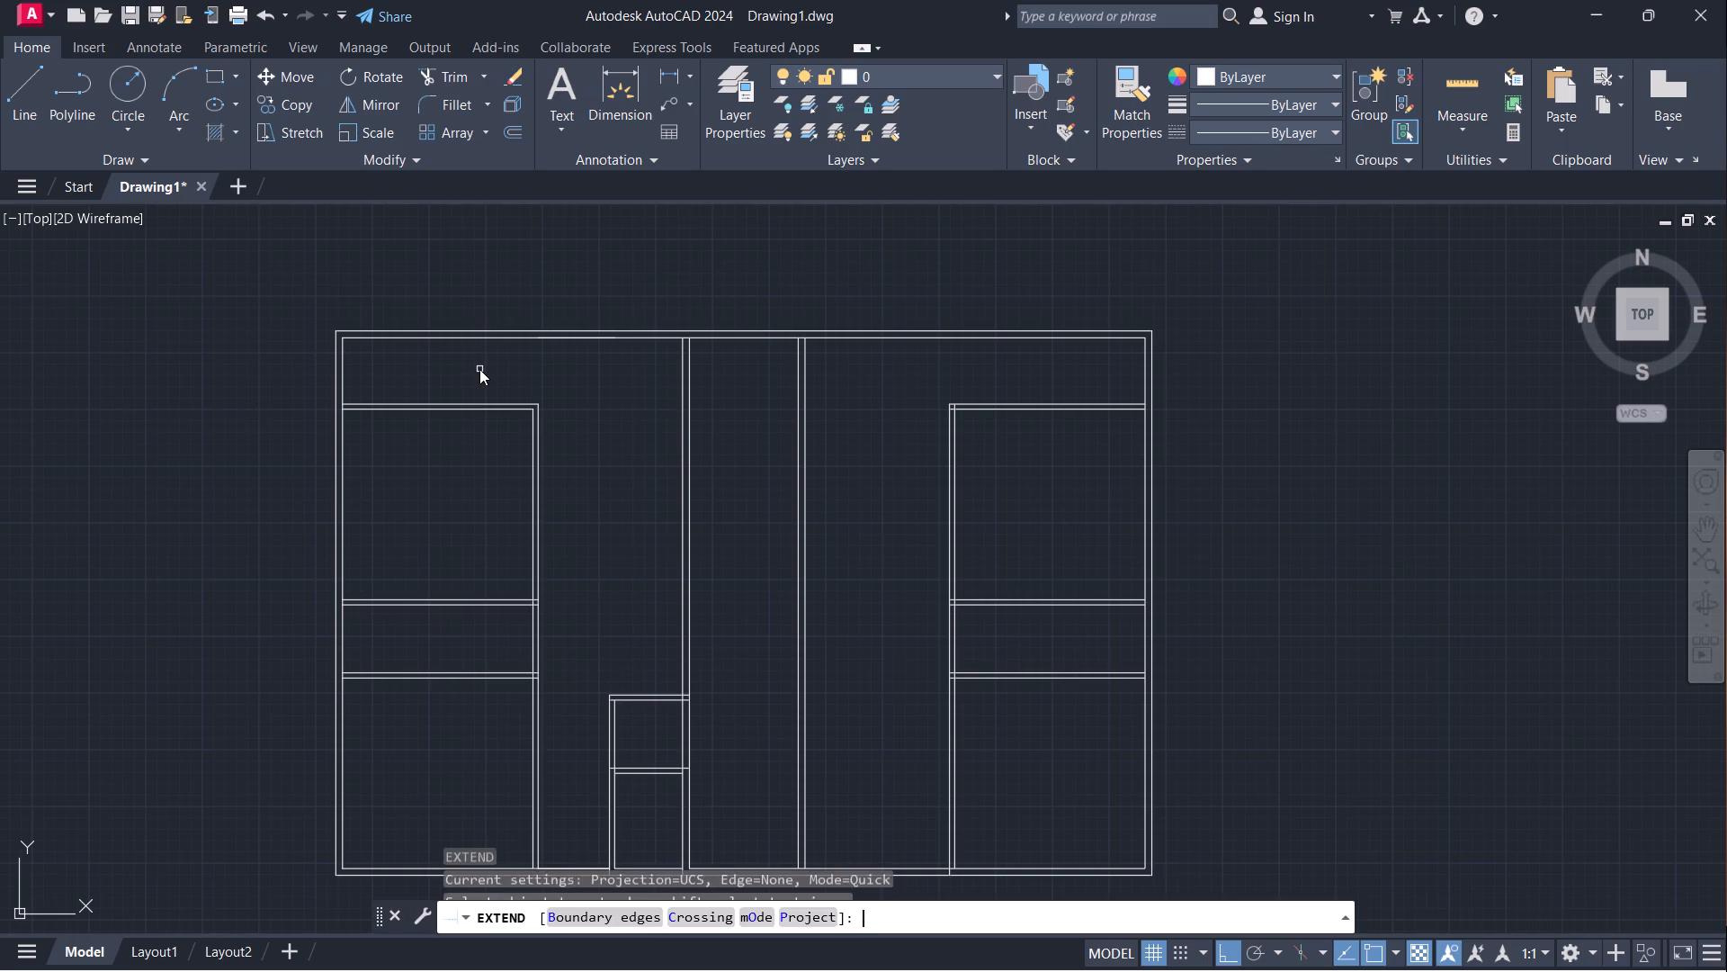
{"action": "left_click", "coordinate": [517, 406]}
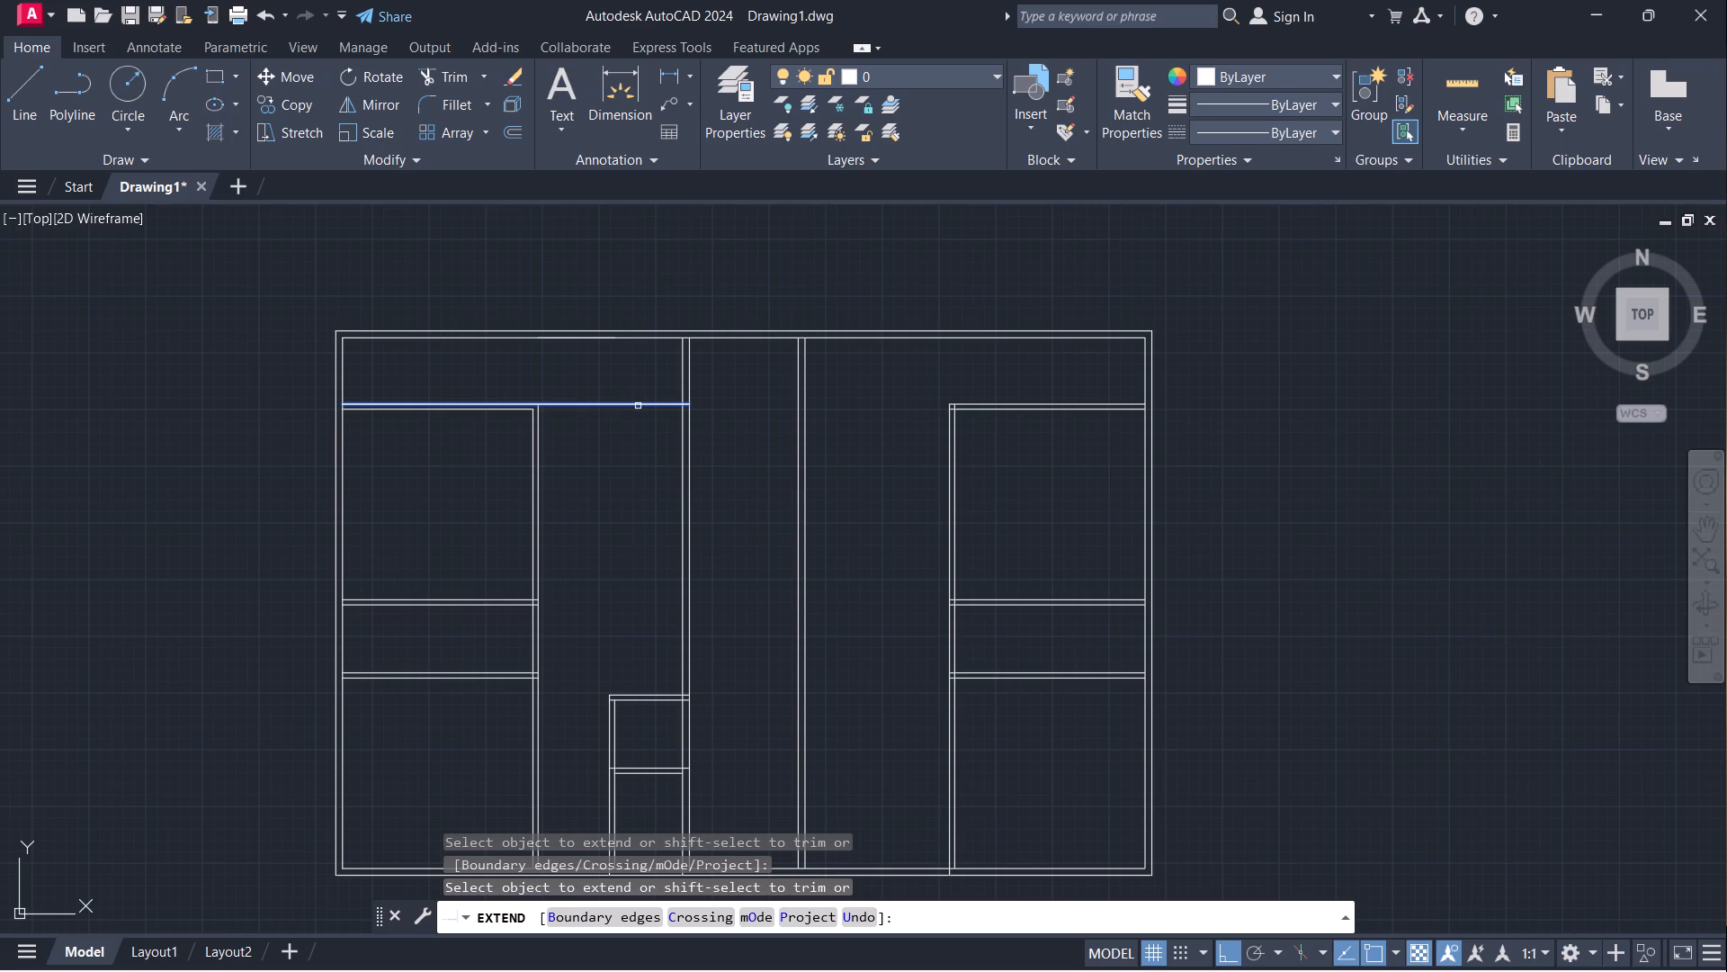
{"action": "scroll", "coordinate": [518, 413], "scroll_direction": "up", "scroll_amount": 2}
{"action": "left_click", "coordinate": [511, 406]}
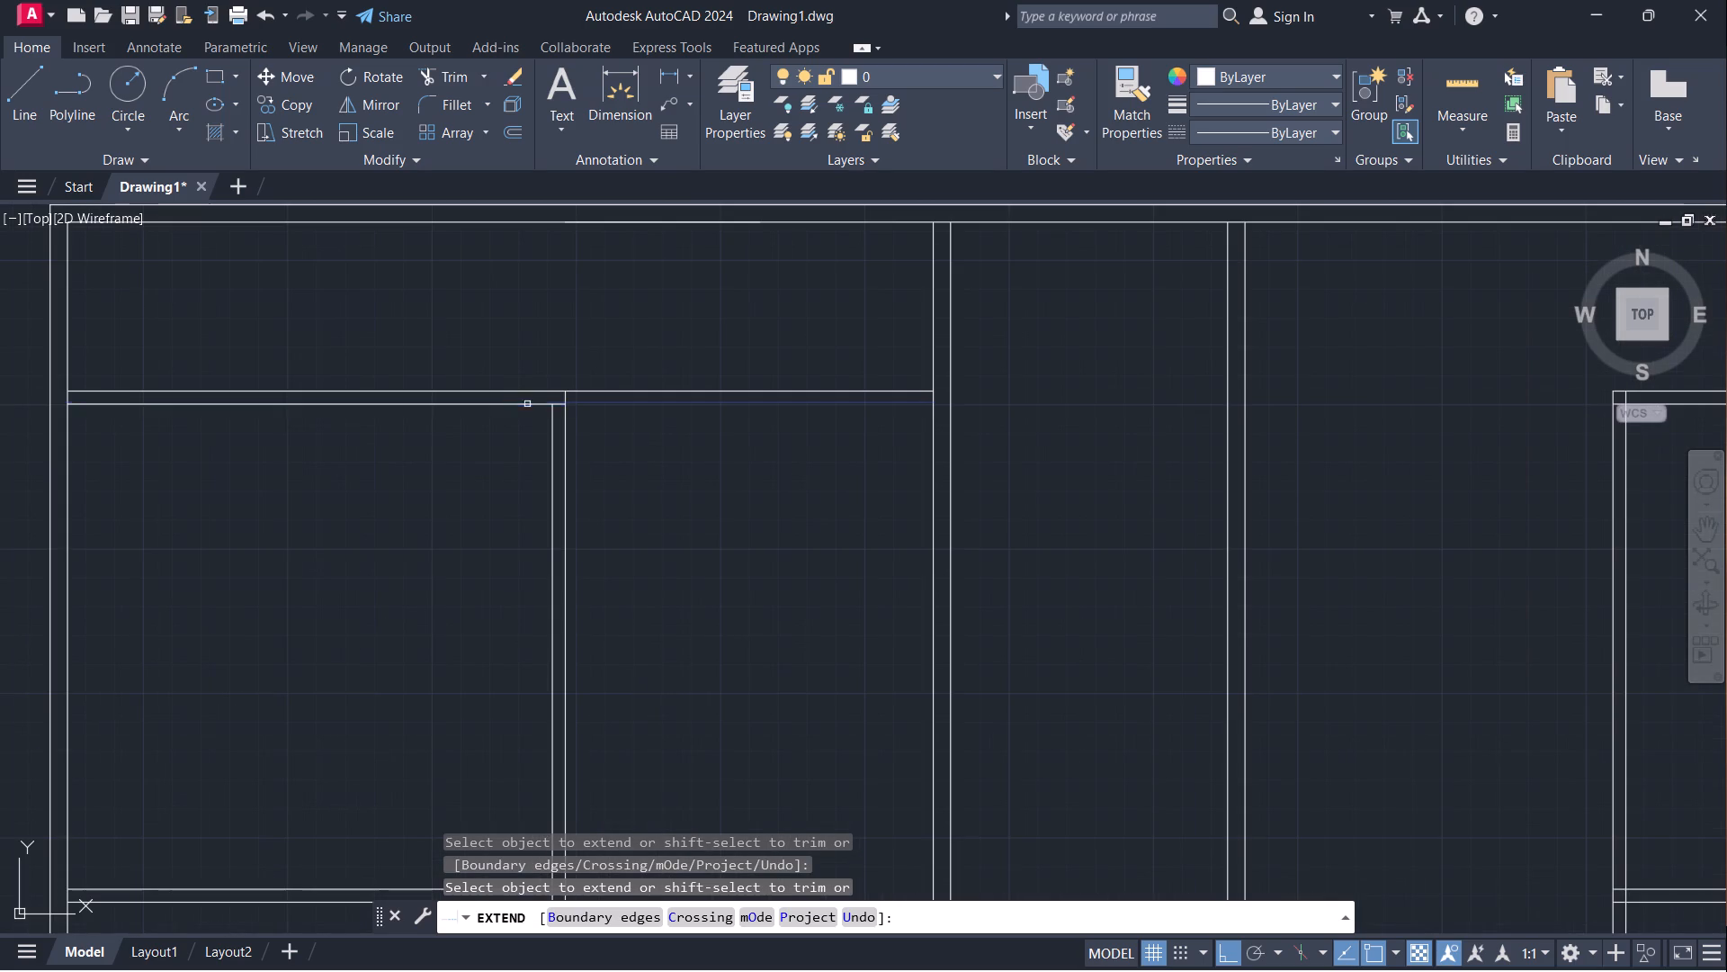
{"action": "left_click", "coordinate": [538, 404]}
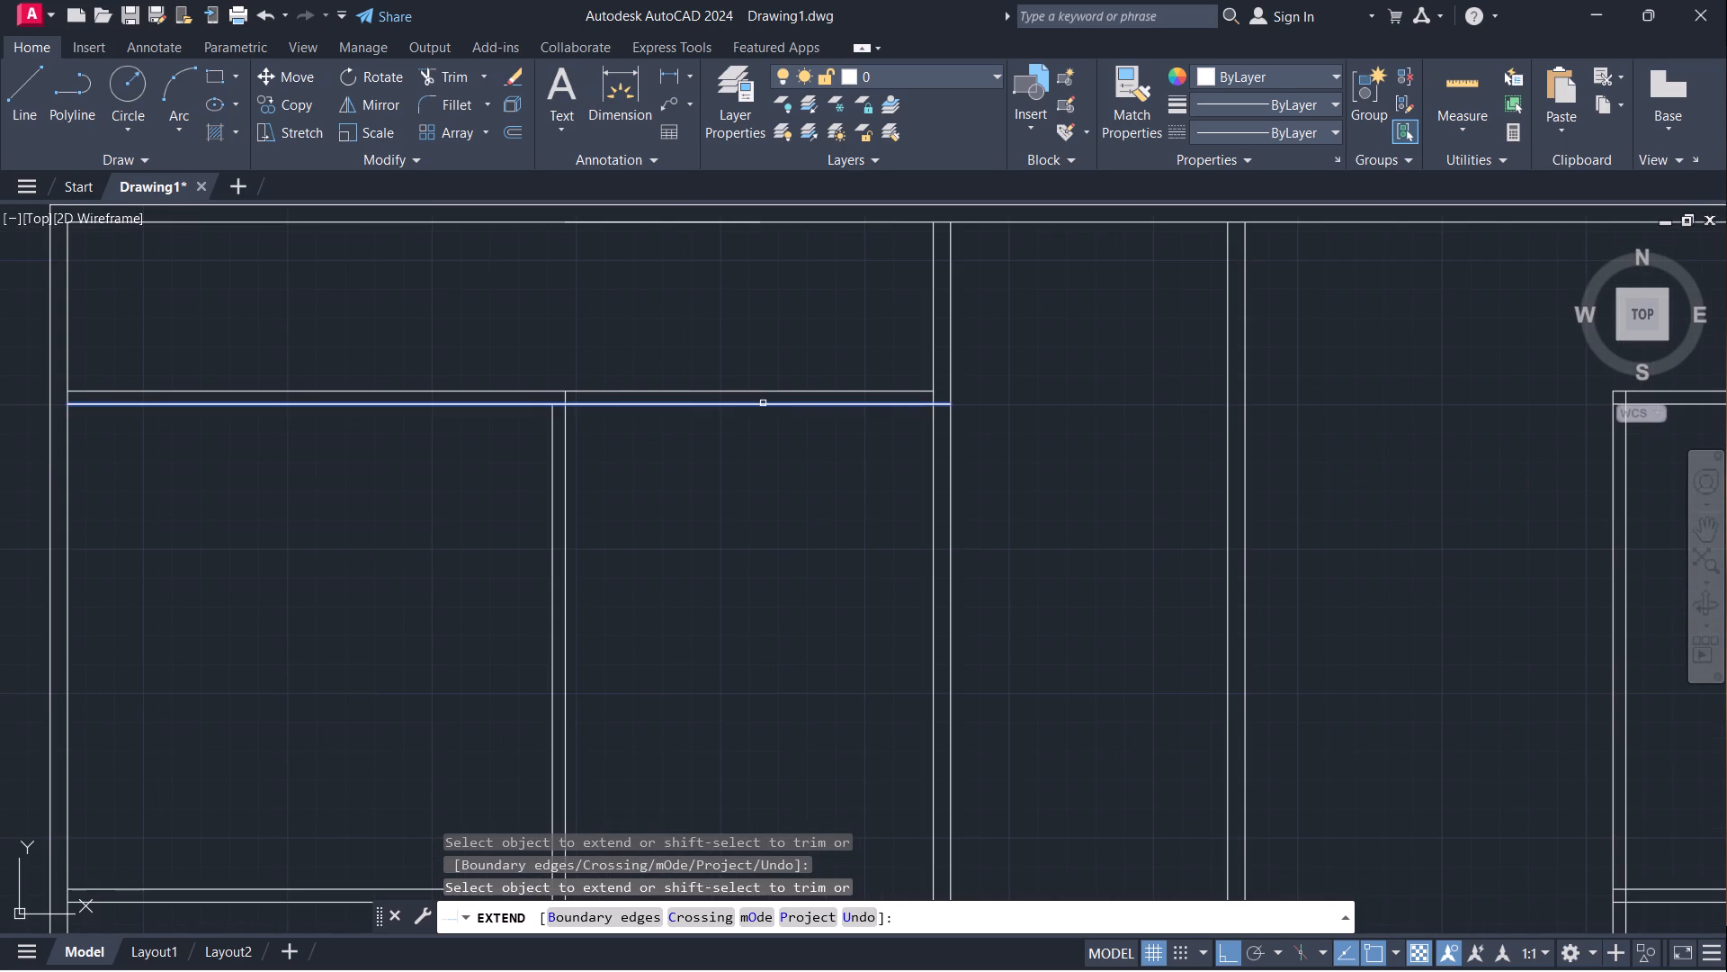
{"action": "left_click", "coordinate": [763, 403]}
{"action": "left_click", "coordinate": [879, 405]}
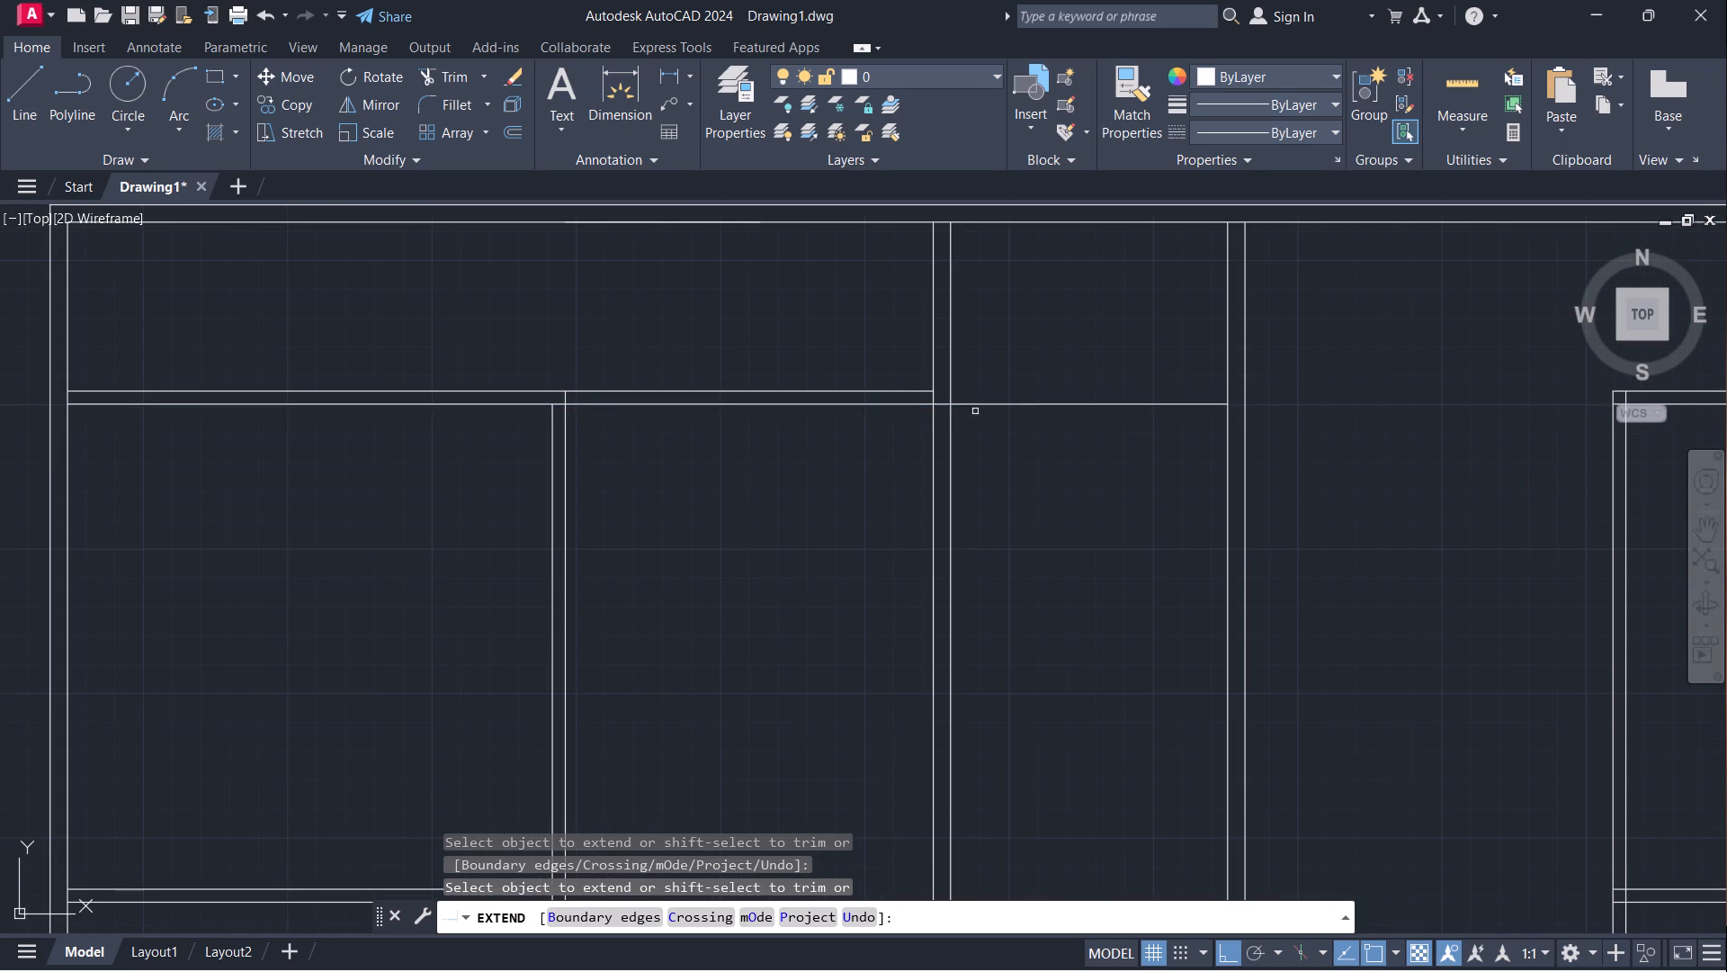
{"action": "left_click", "coordinate": [1007, 407]}
{"action": "left_click", "coordinate": [1052, 405]}
{"action": "scroll", "coordinate": [1483, 404], "scroll_direction": "down", "scroll_amount": 1}
{"action": "middle_click_drag", "start_coordinate": [1544, 452], "coordinate": [1254, 516]}
{"action": "scroll", "coordinate": [1252, 515], "scroll_direction": "down", "scroll_amount": 1}
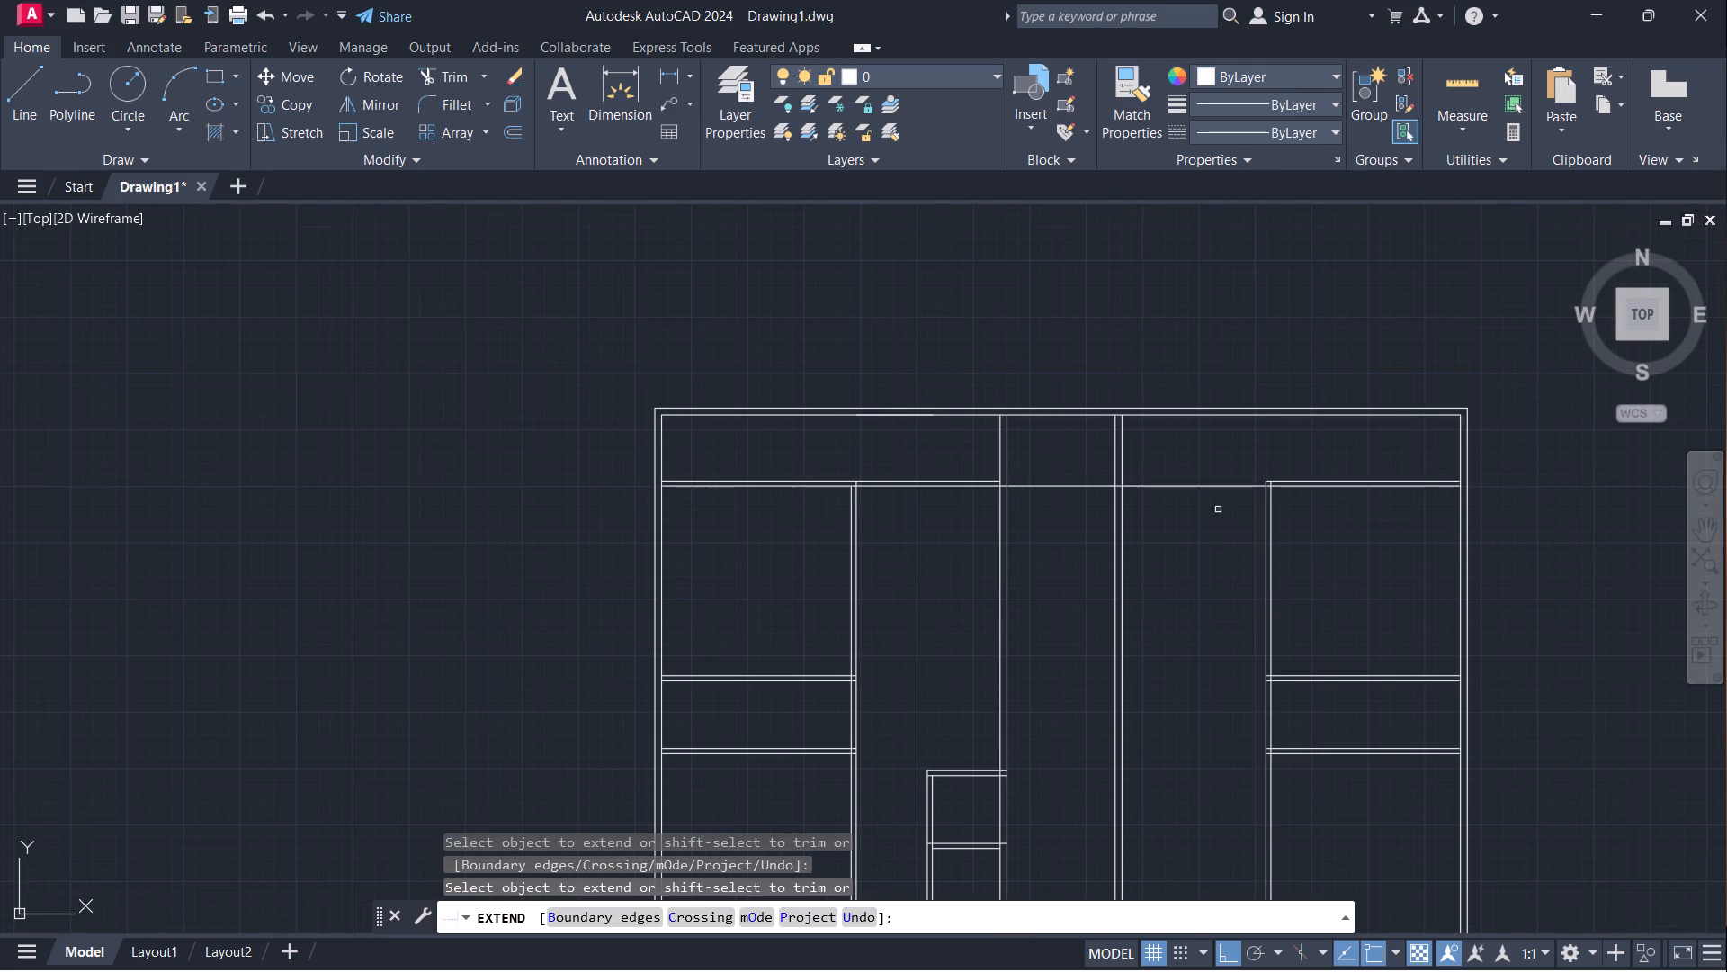
{"action": "scroll", "coordinate": [1063, 464], "scroll_direction": "up", "scroll_amount": 3}
{"action": "scroll", "coordinate": [1078, 446], "scroll_direction": "down", "scroll_amount": 2}
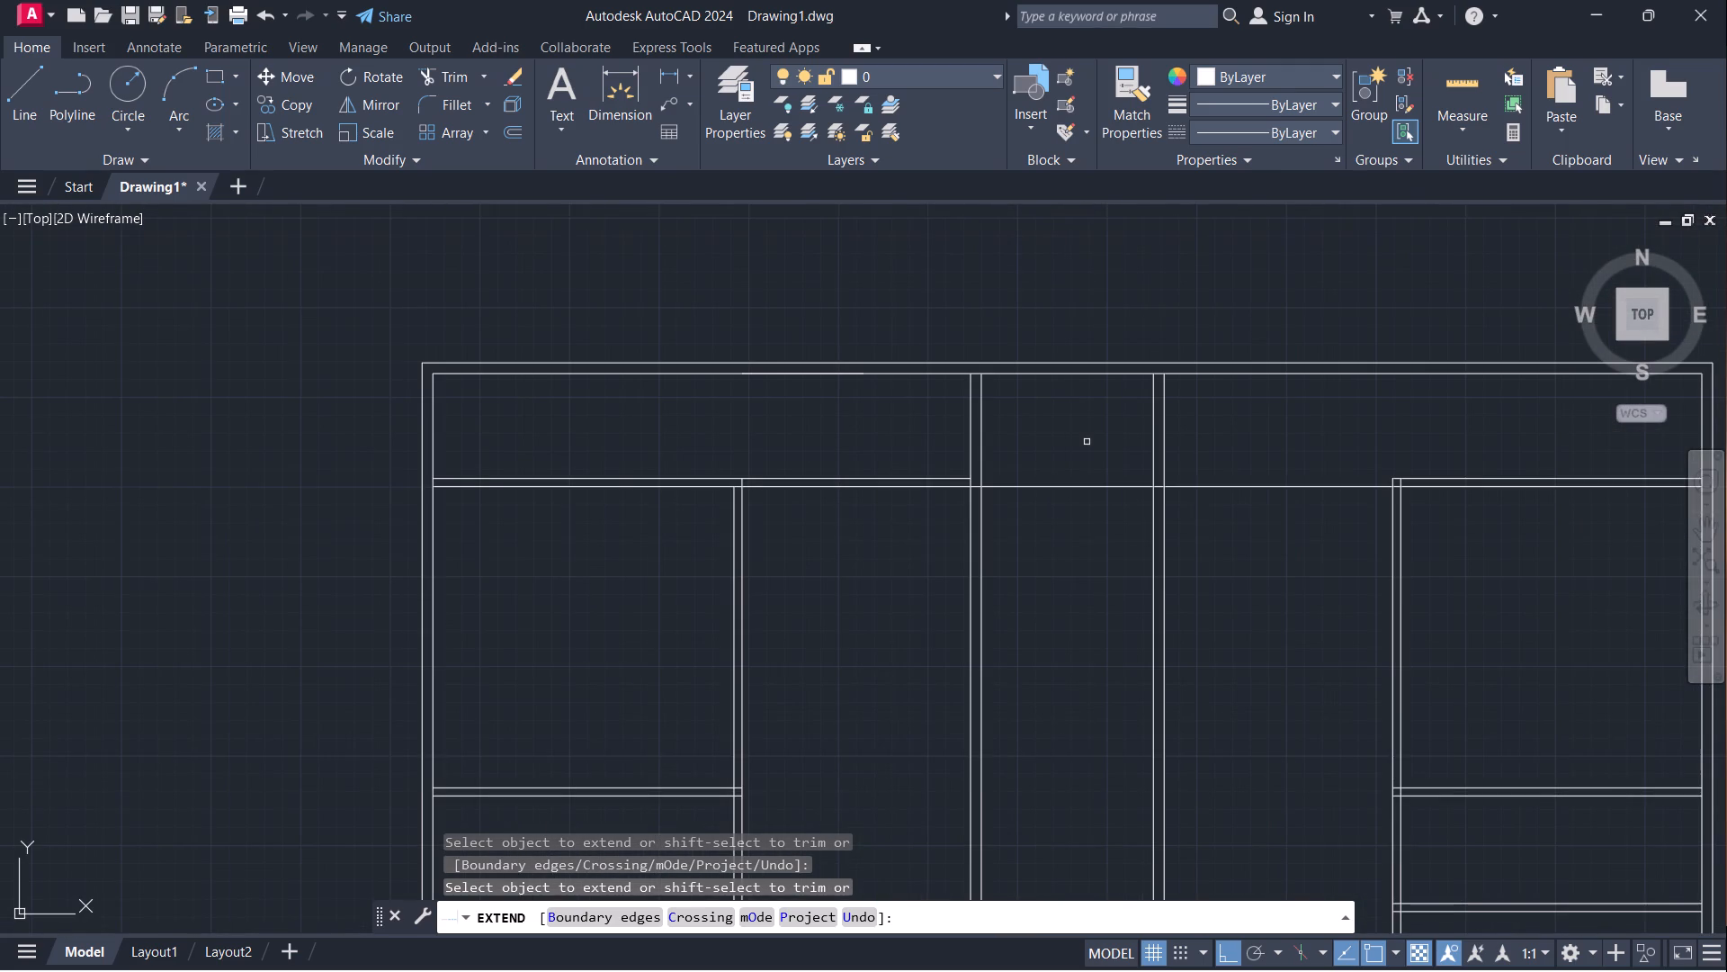
Trim away the upper line of the top partition on both sides, along with the vertical partition stubs above the lower line.
{"action": "key", "text": "Escape"}
{"action": "type", "text": "tr"}
{"action": "key", "text": "Return"}
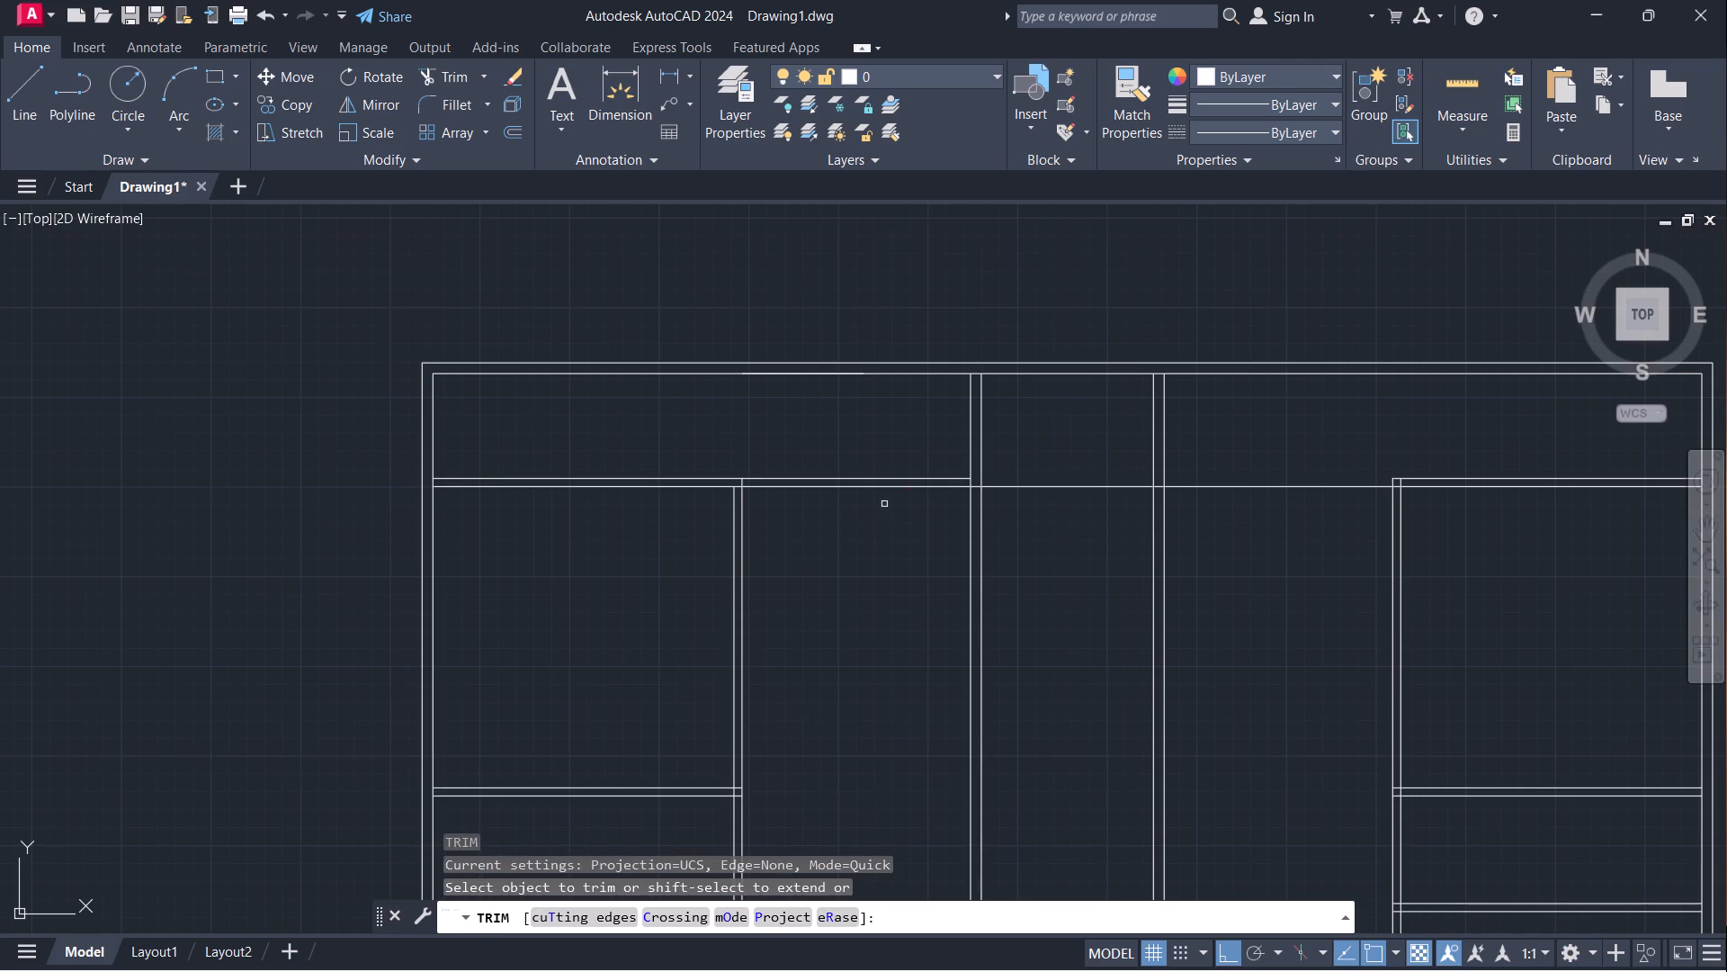
{"action": "left_click", "coordinate": [888, 479]}
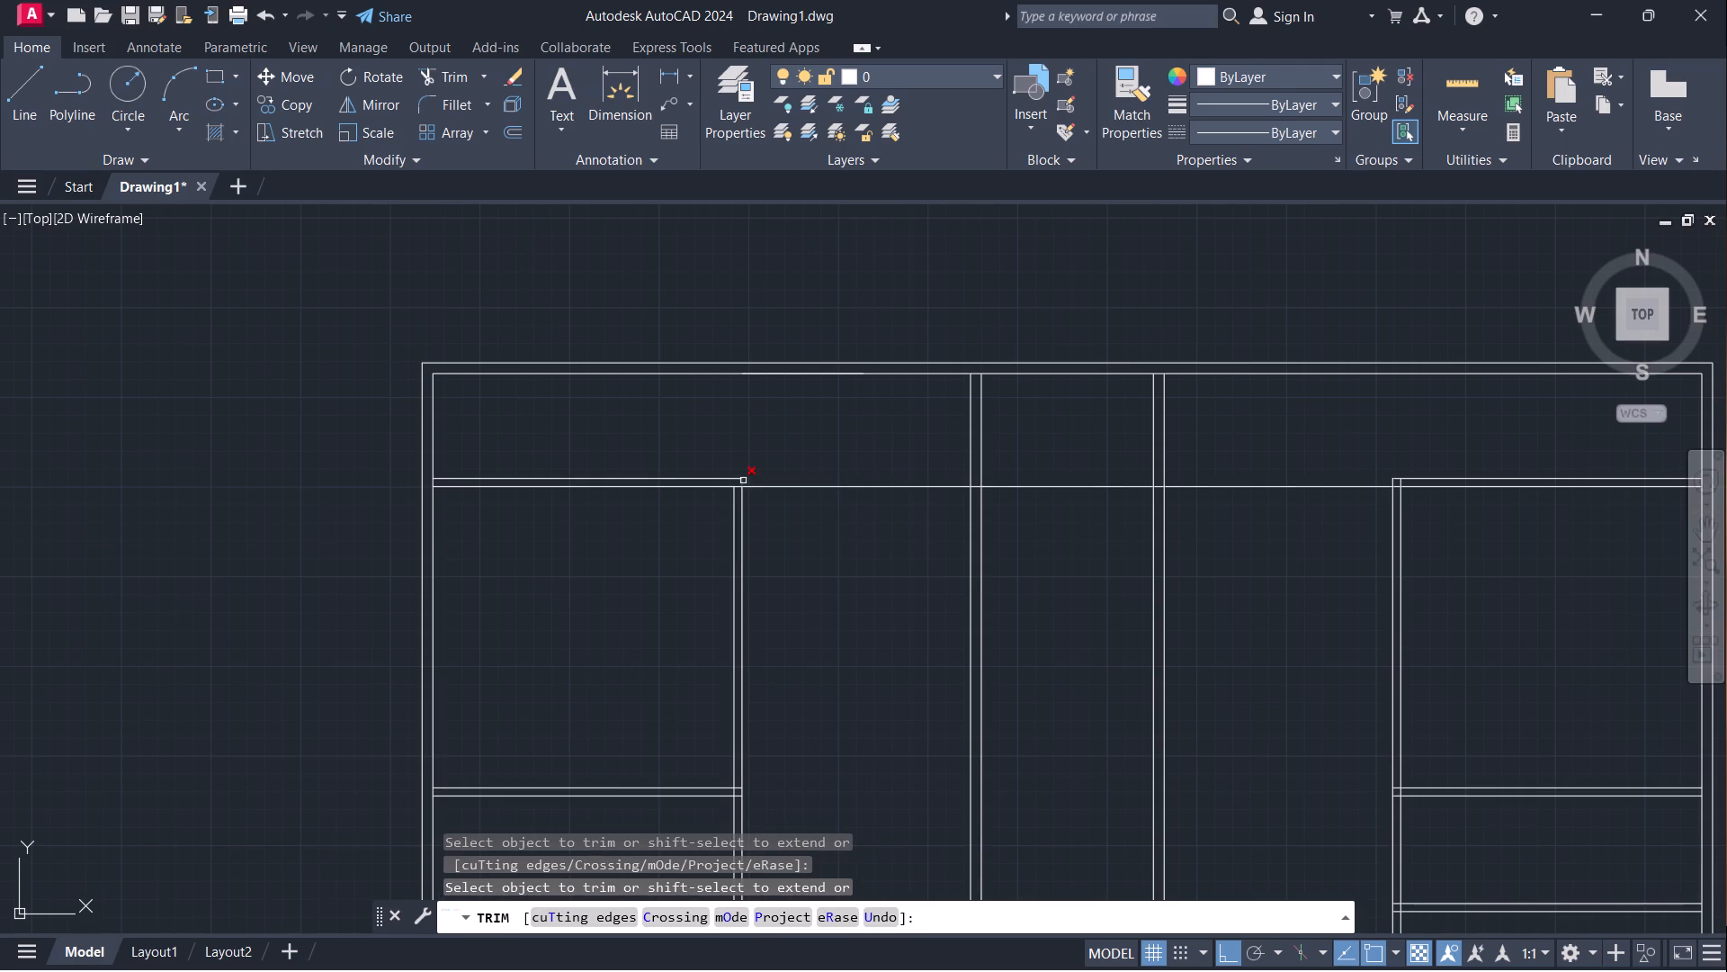
{"action": "left_click", "coordinate": [742, 481]}
{"action": "left_click", "coordinate": [733, 477]}
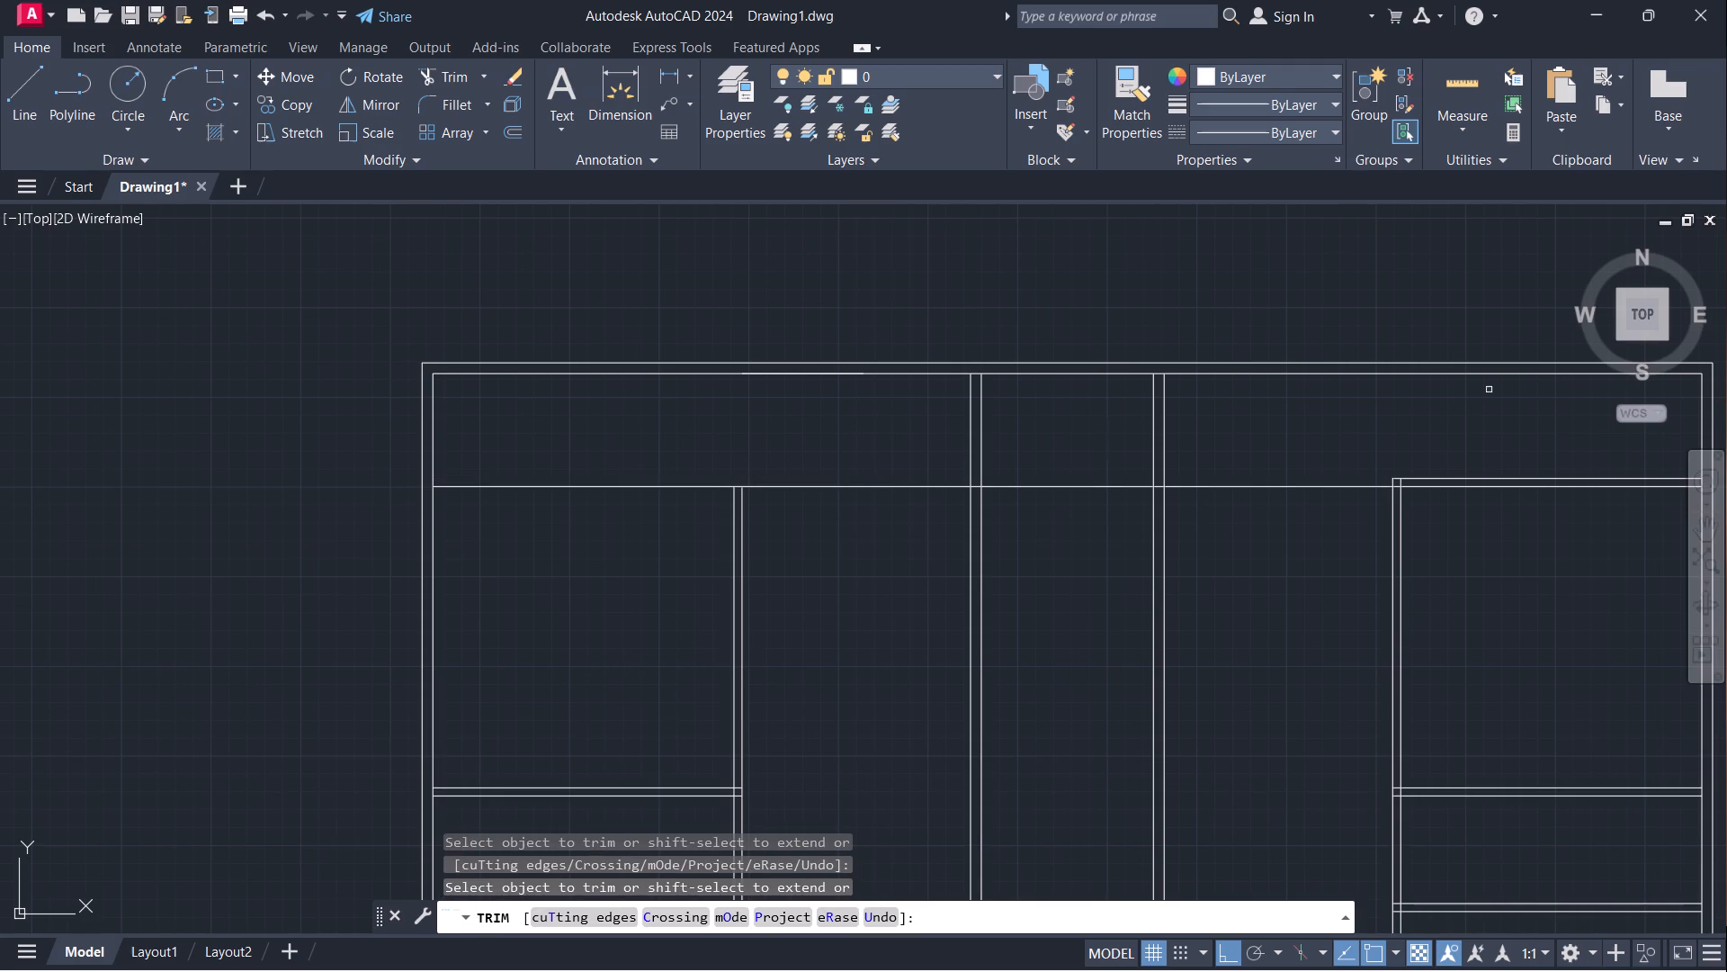
{"action": "left_click", "coordinate": [1405, 478]}
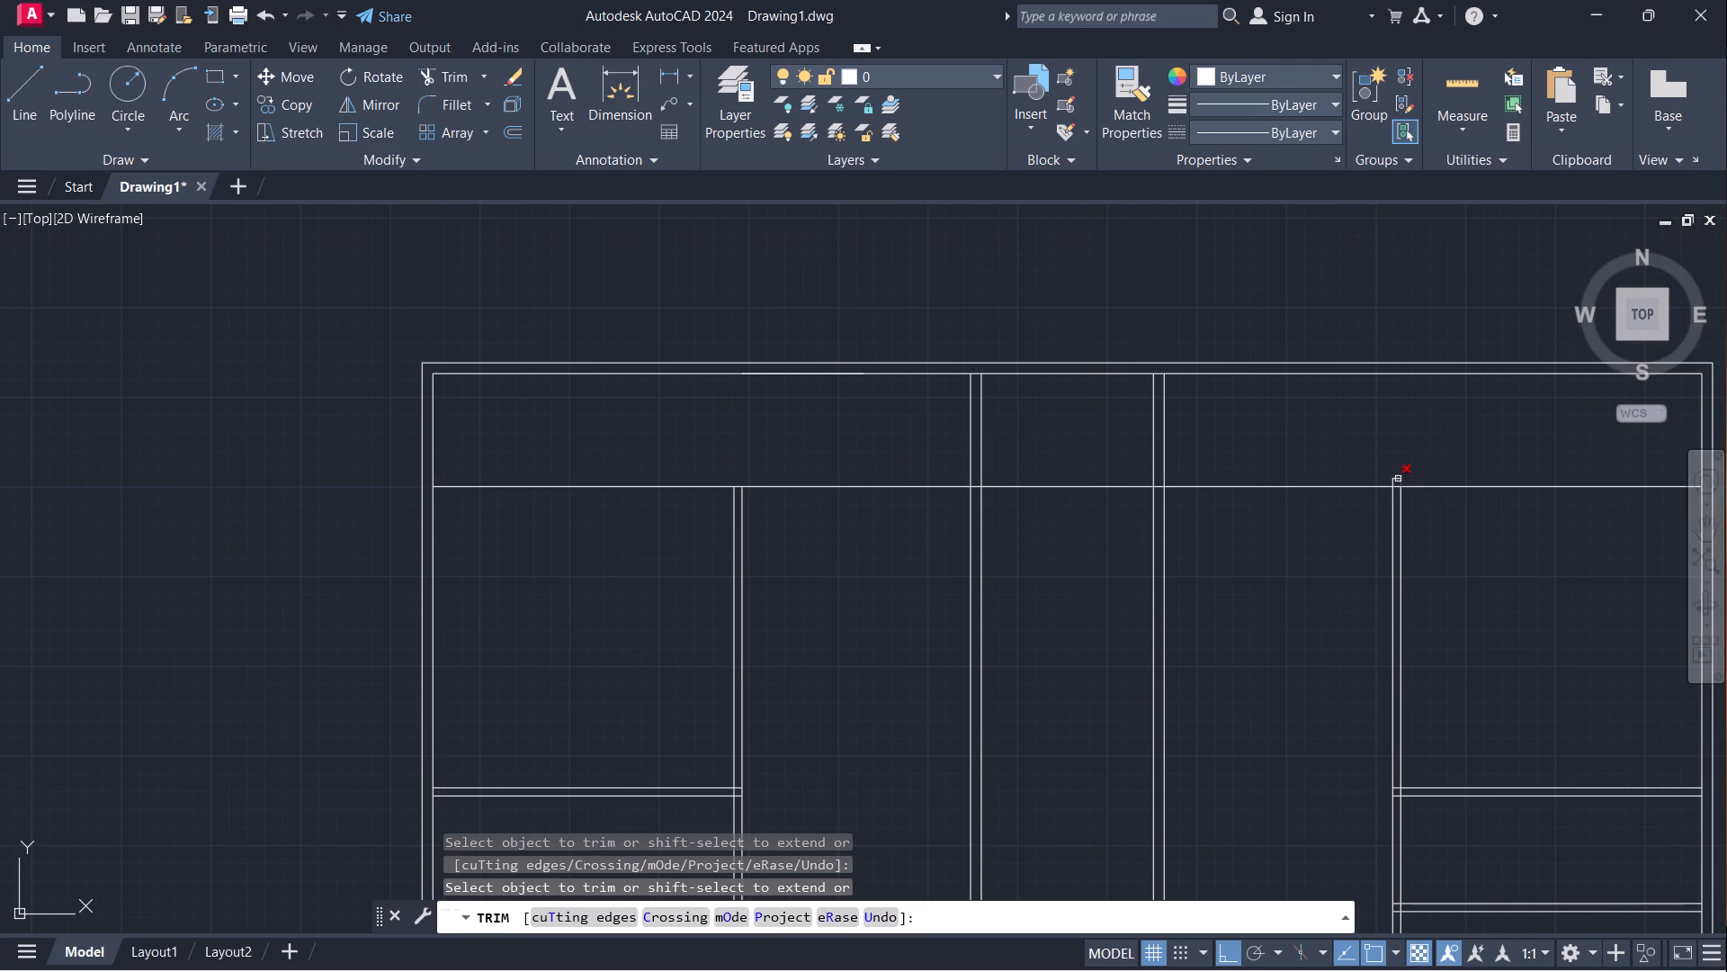
{"action": "left_click", "coordinate": [1398, 479]}
{"action": "left_click", "coordinate": [1391, 479]}
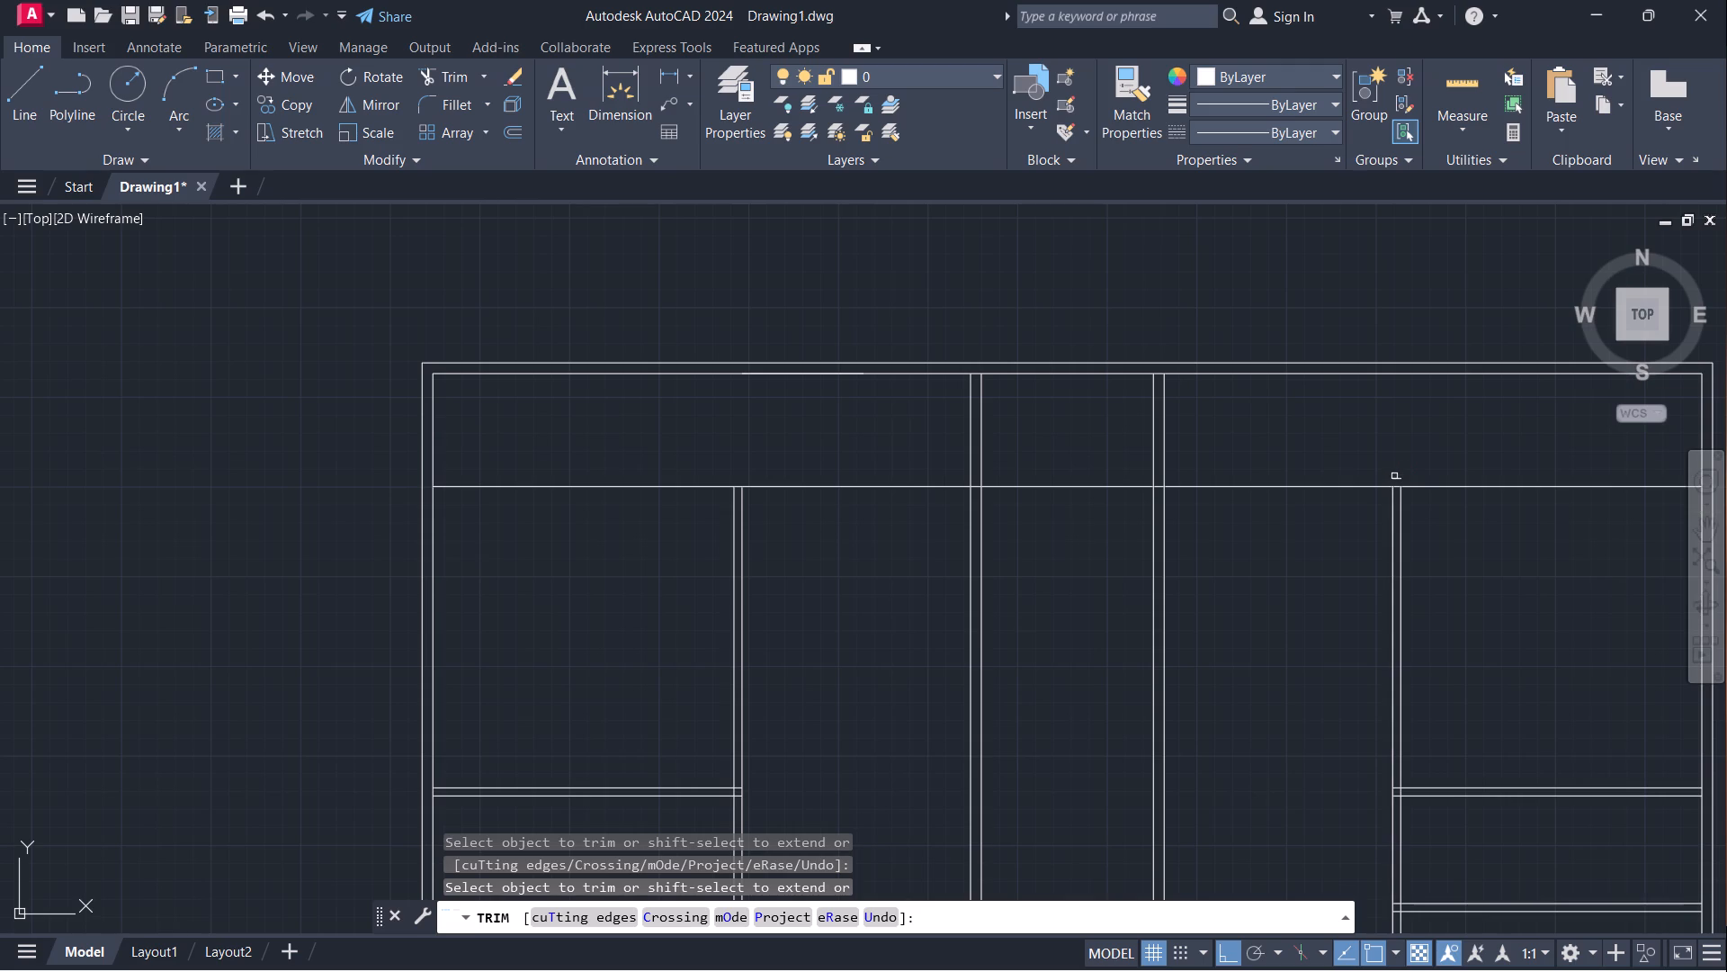
{"action": "left_click", "coordinate": [1394, 475]}
{"action": "scroll", "coordinate": [1347, 457], "scroll_direction": "down", "scroll_amount": 1}
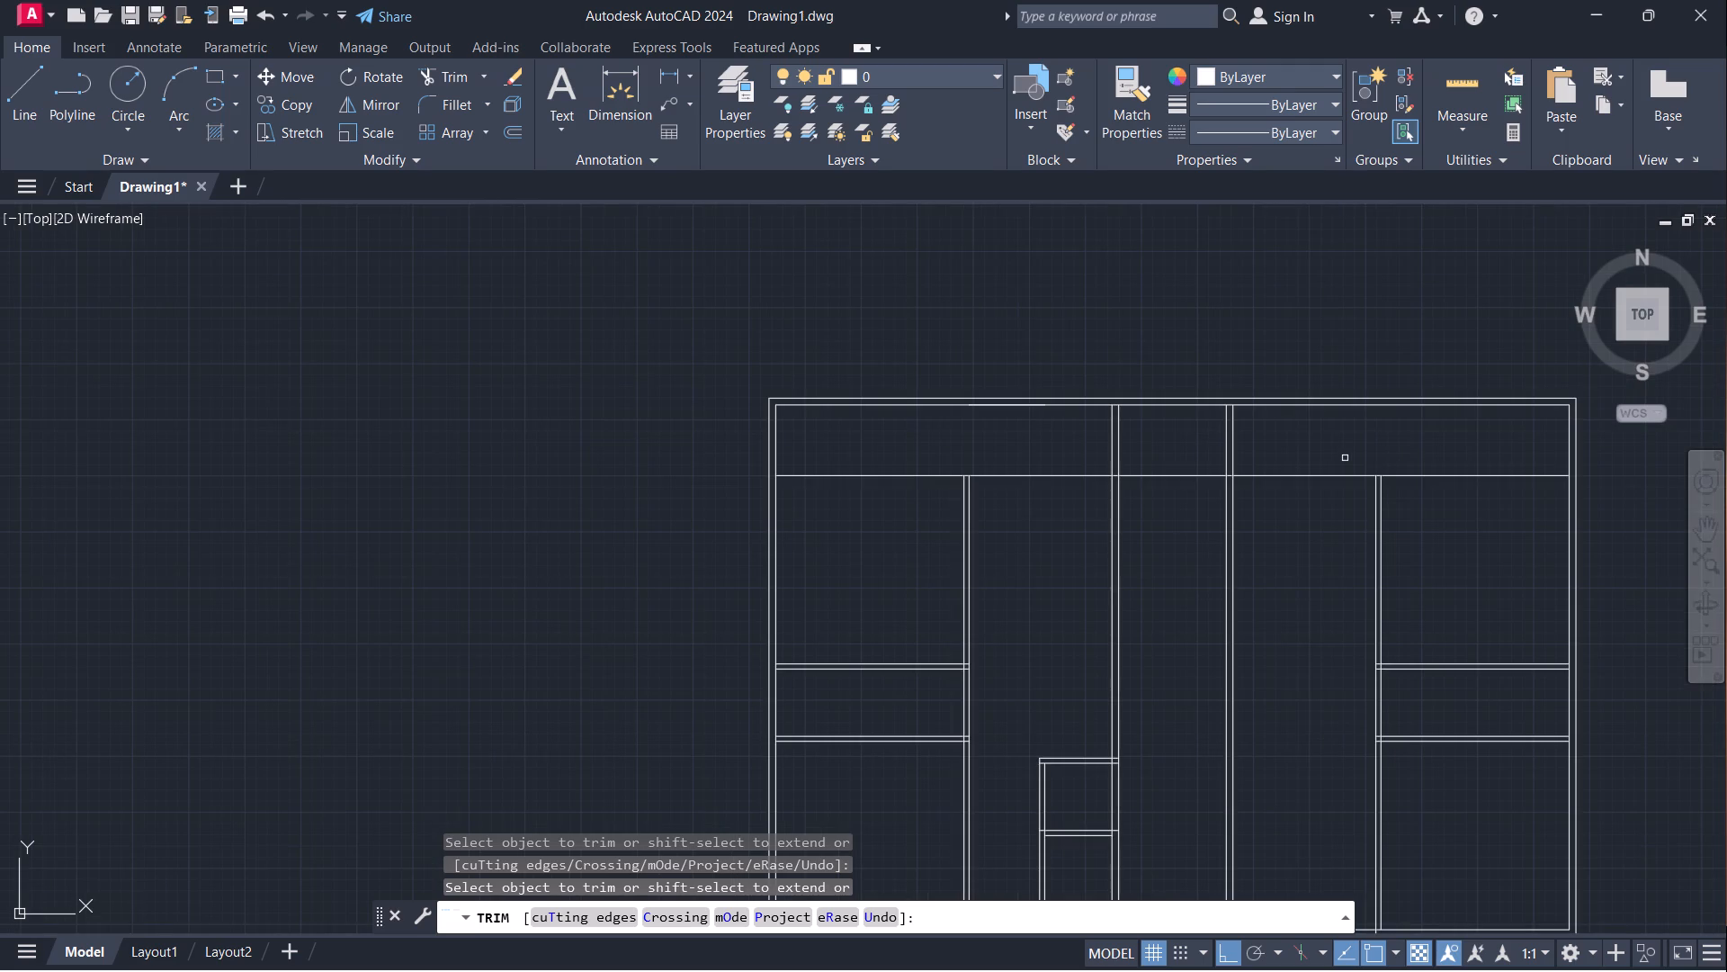
{"action": "key", "text": "Escape"}
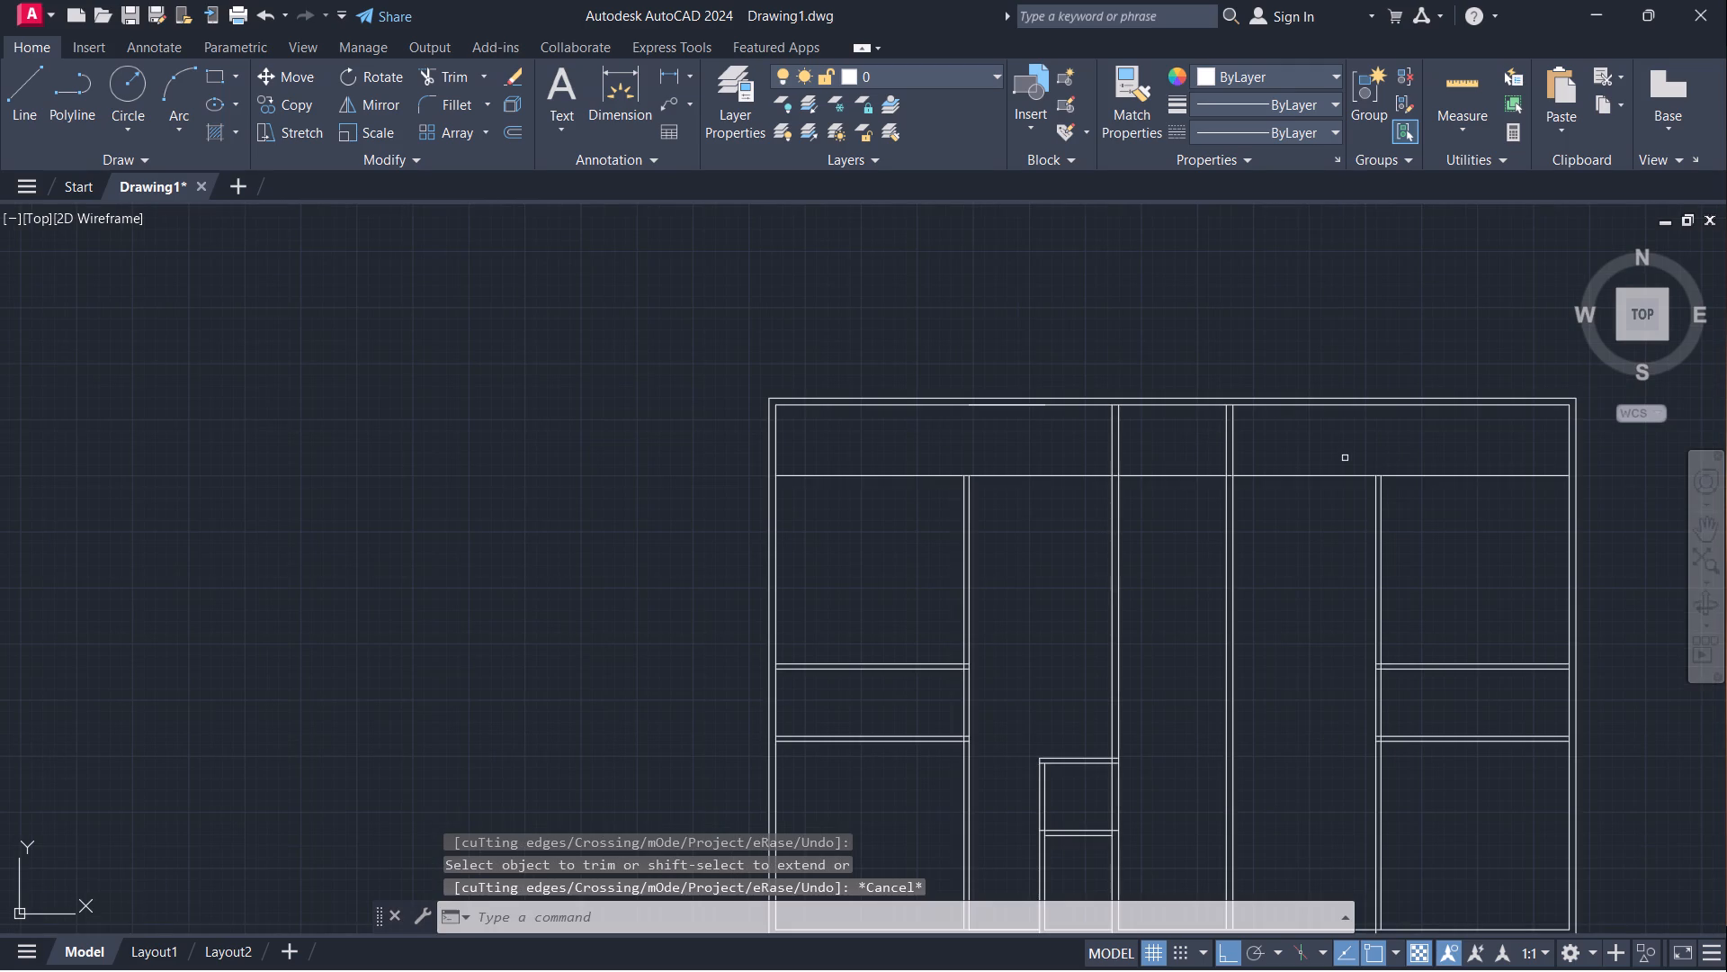
Offset both segments of the remaining full-width horizontal line 6" upward to form a main wall above the rooms.
{"action": "key", "text": "o"}
{"action": "key", "text": "Return"}
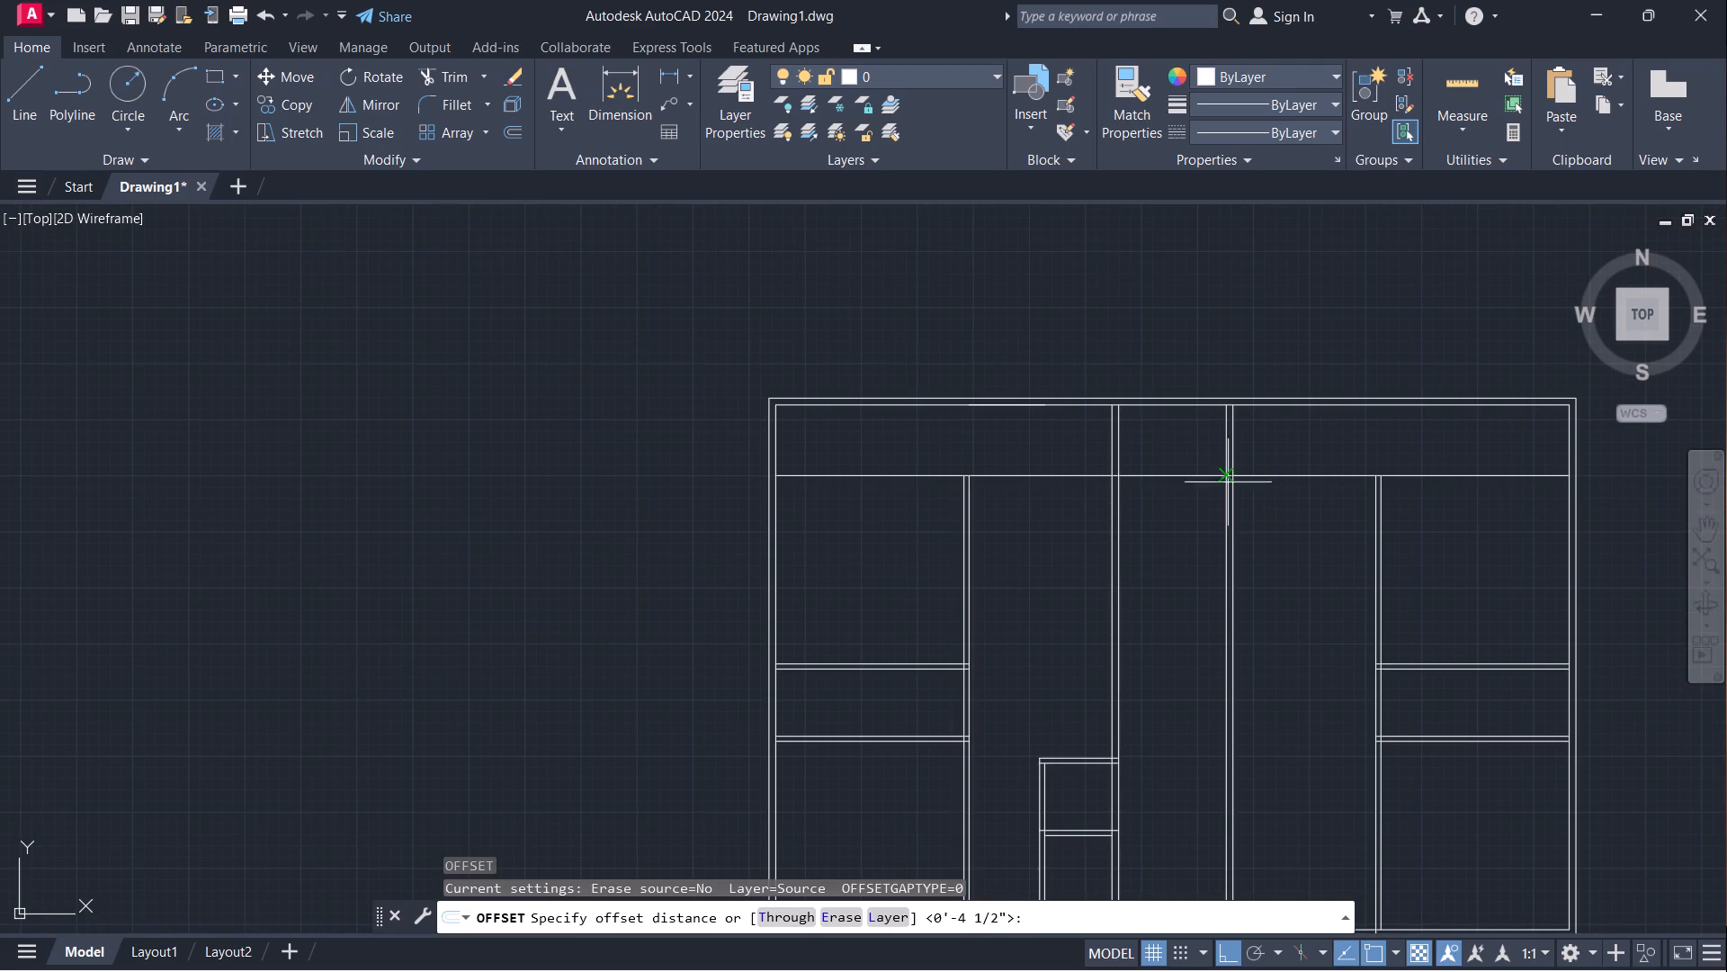
{"action": "left_click", "coordinate": [1177, 477]}
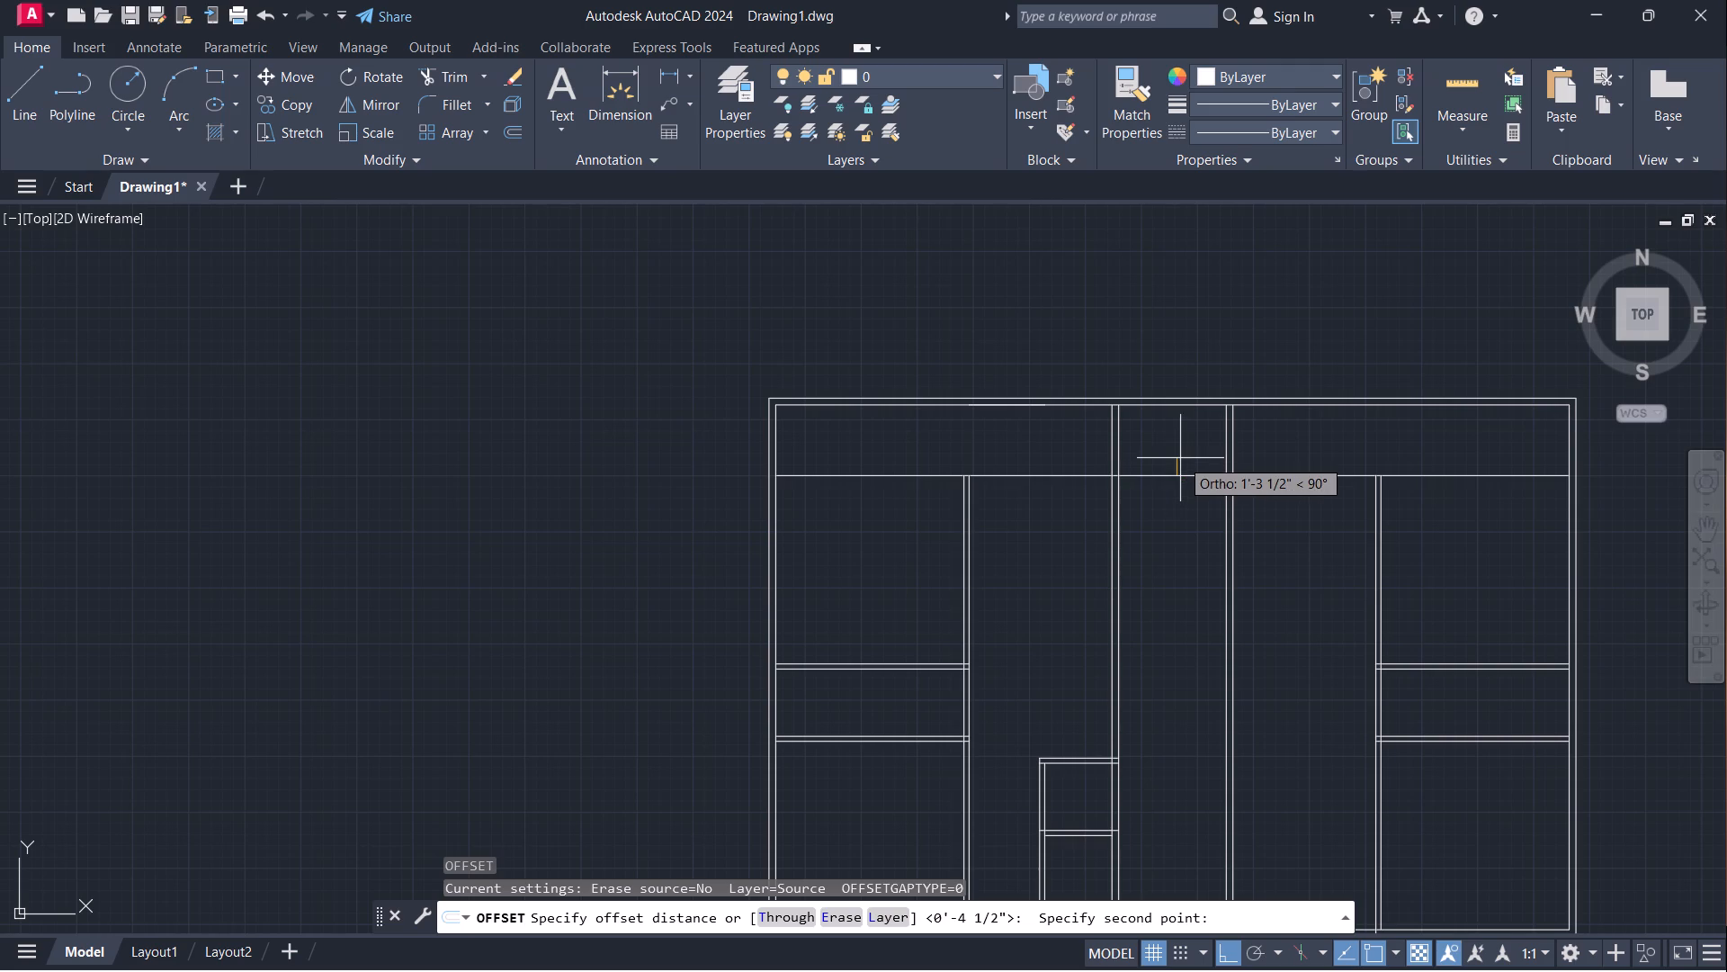
{"action": "key", "text": "6"}
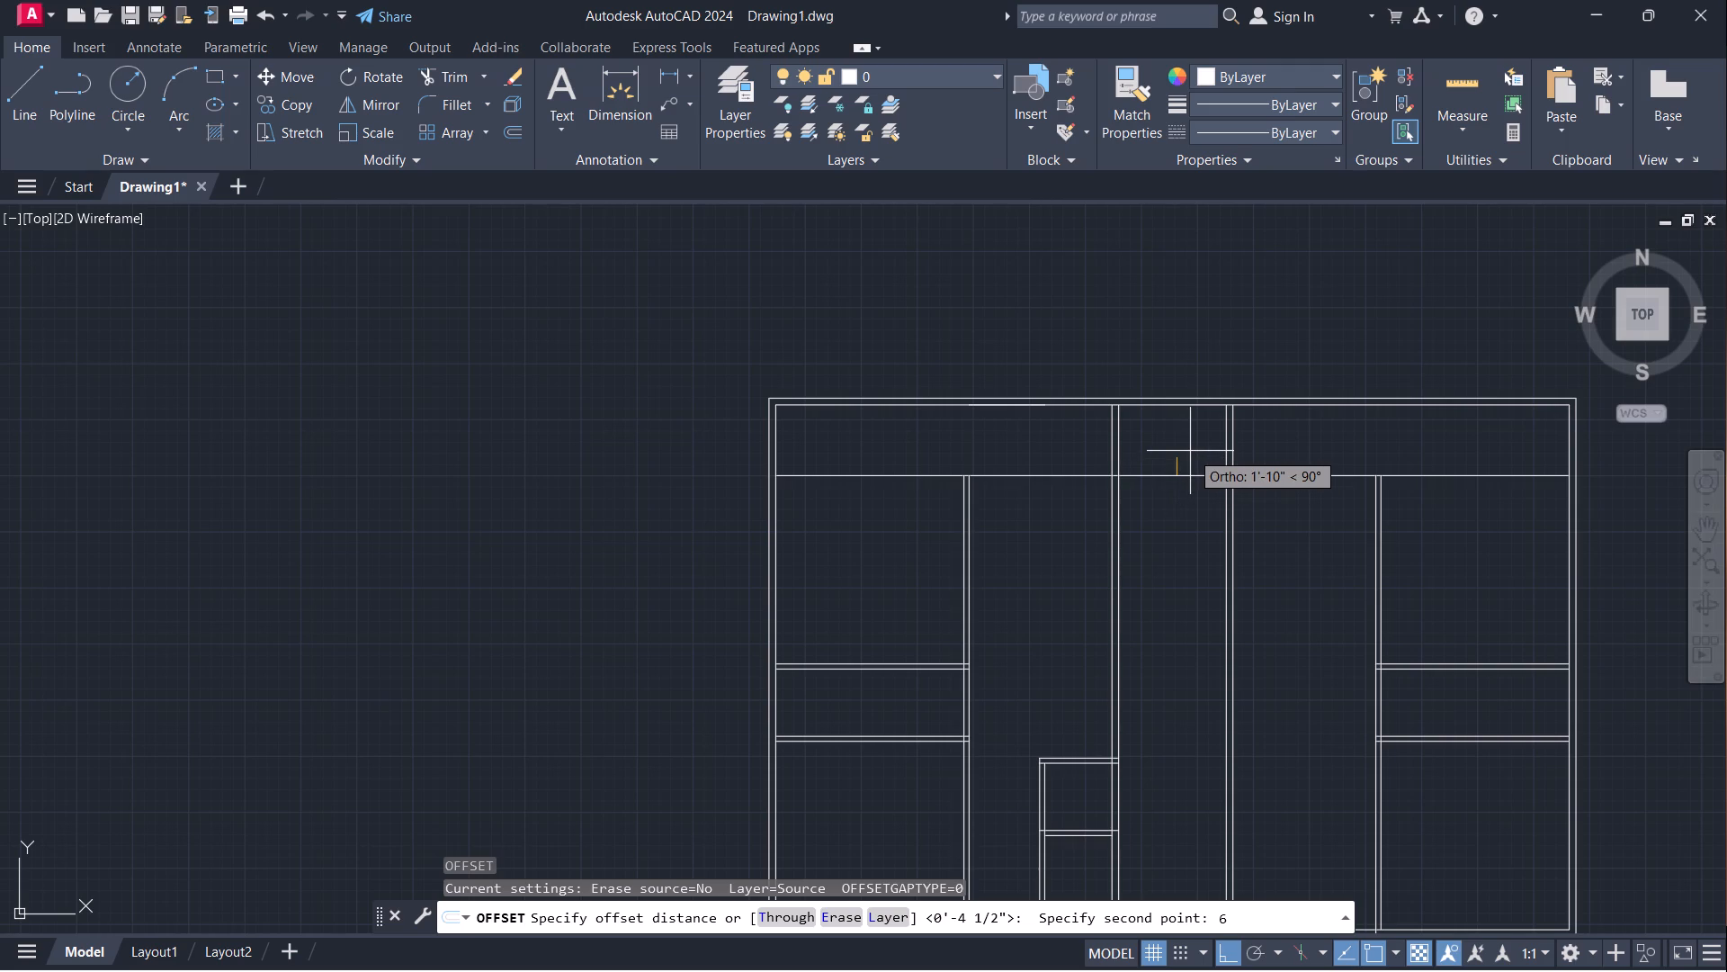
{"action": "key", "text": "shift+quotedbl"}
{"action": "key", "text": "Return"}
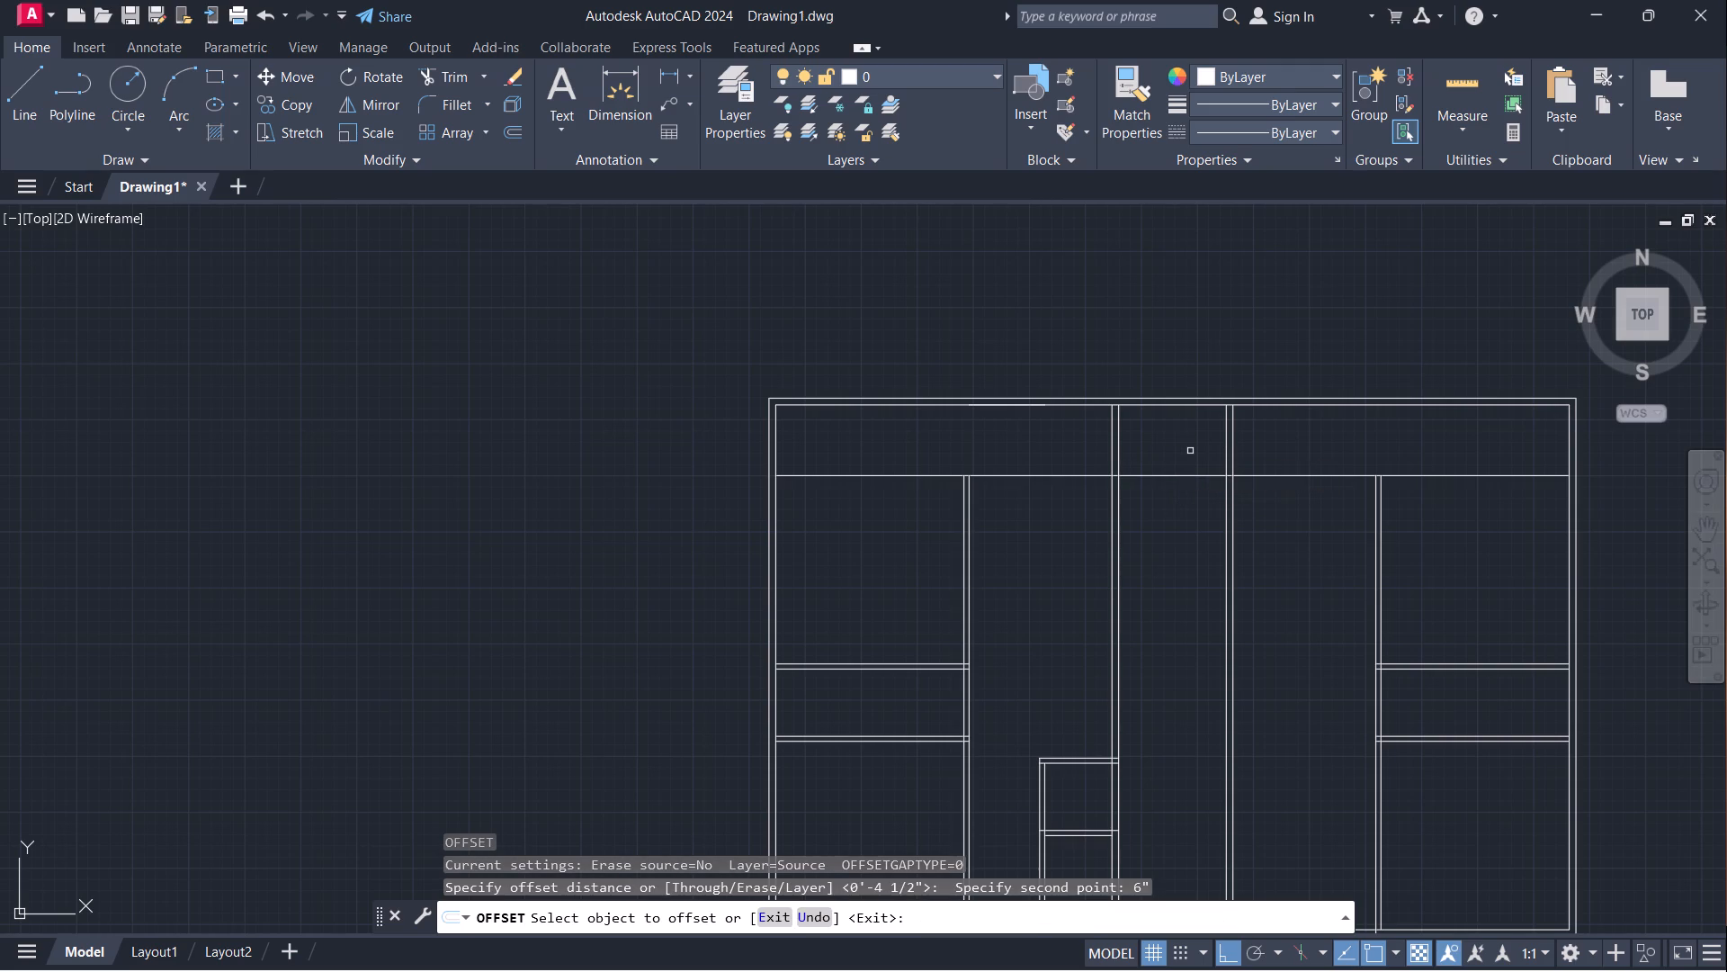
{"action": "left_click", "coordinate": [1188, 472]}
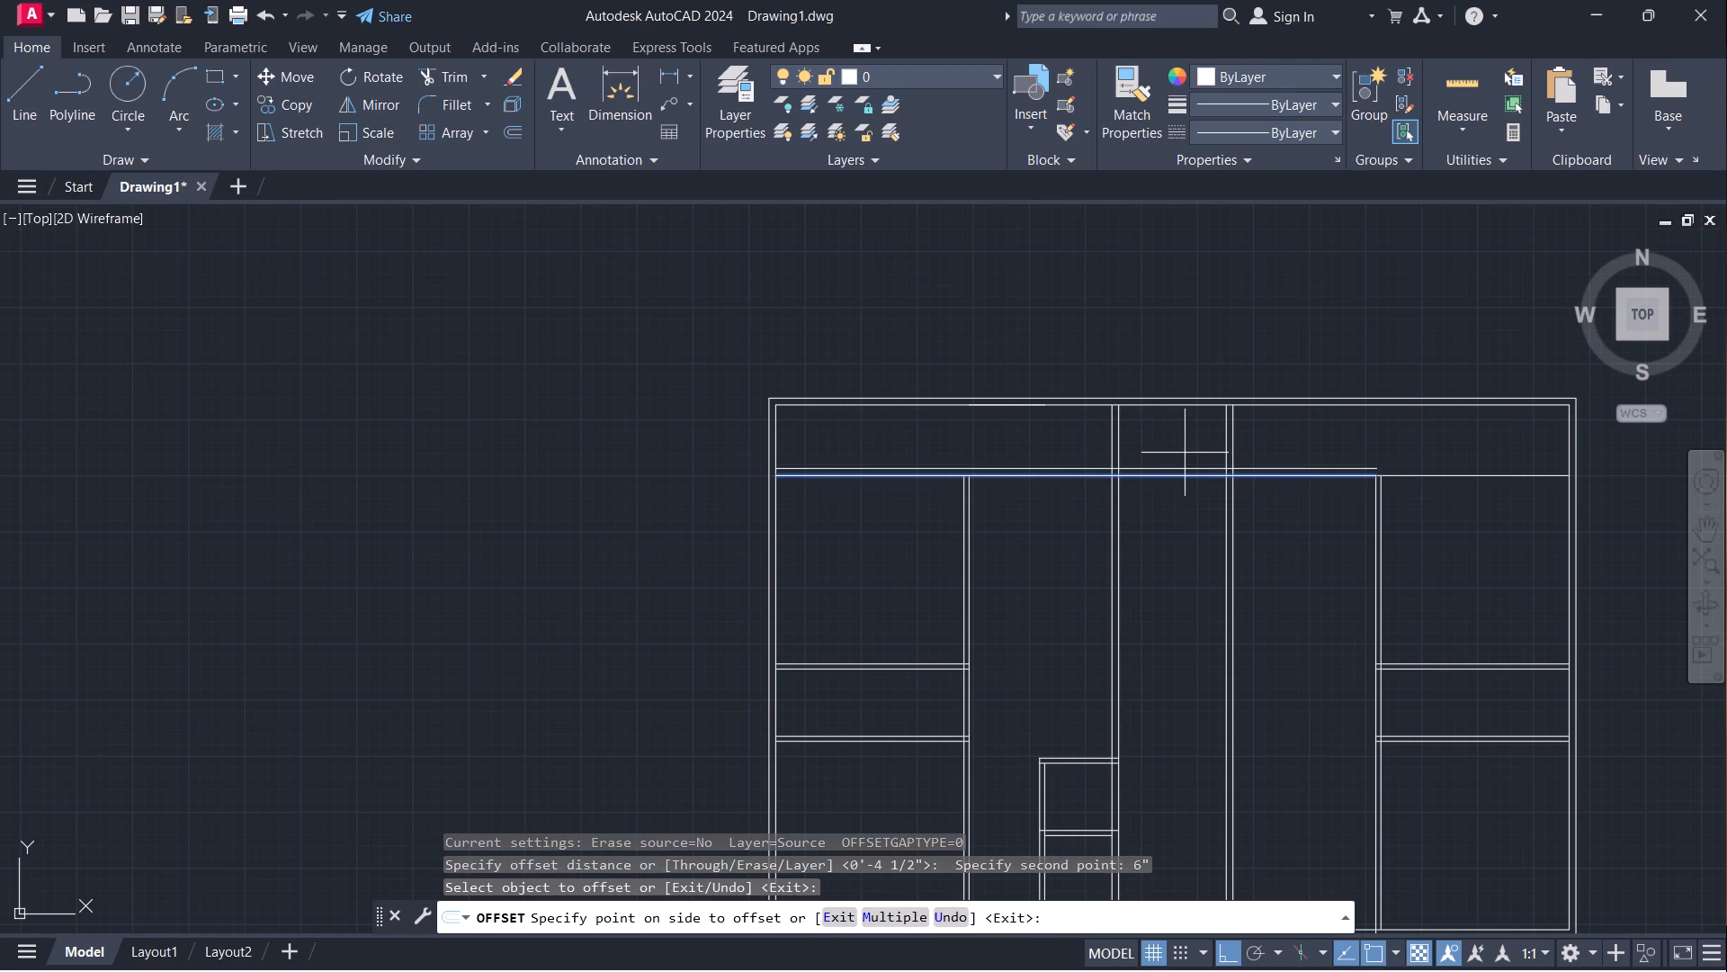
{"action": "left_click", "coordinate": [1185, 452]}
{"action": "left_click", "coordinate": [1407, 474]}
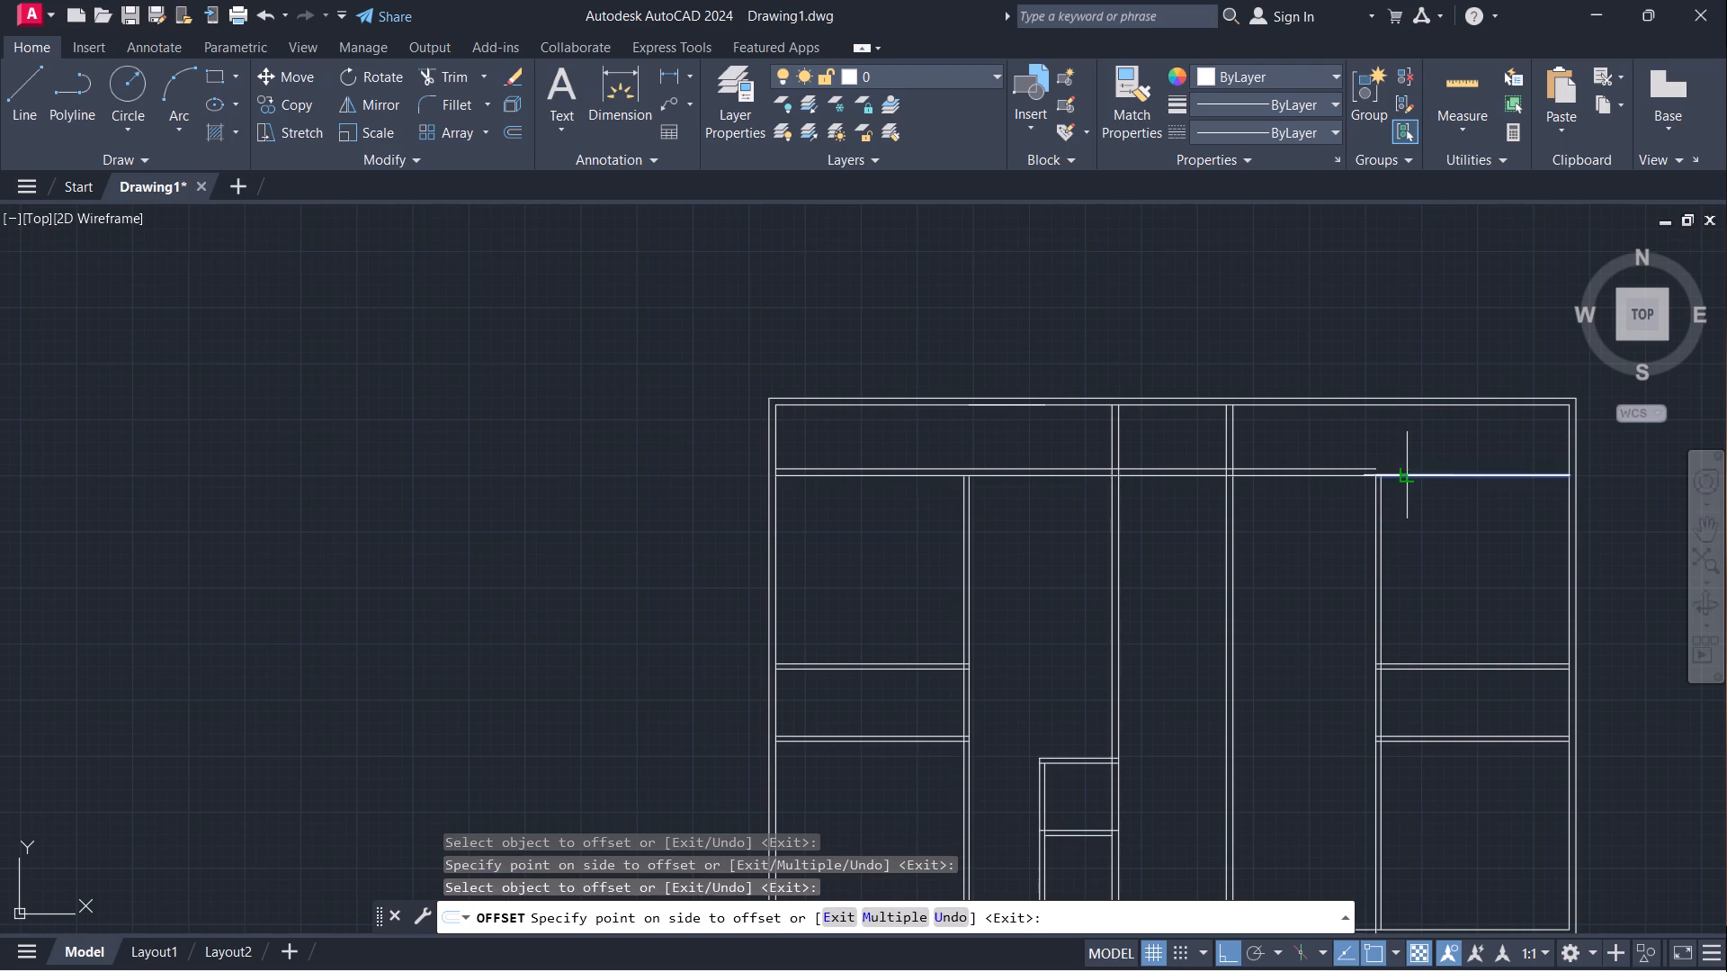
{"action": "left_click", "coordinate": [1407, 463]}
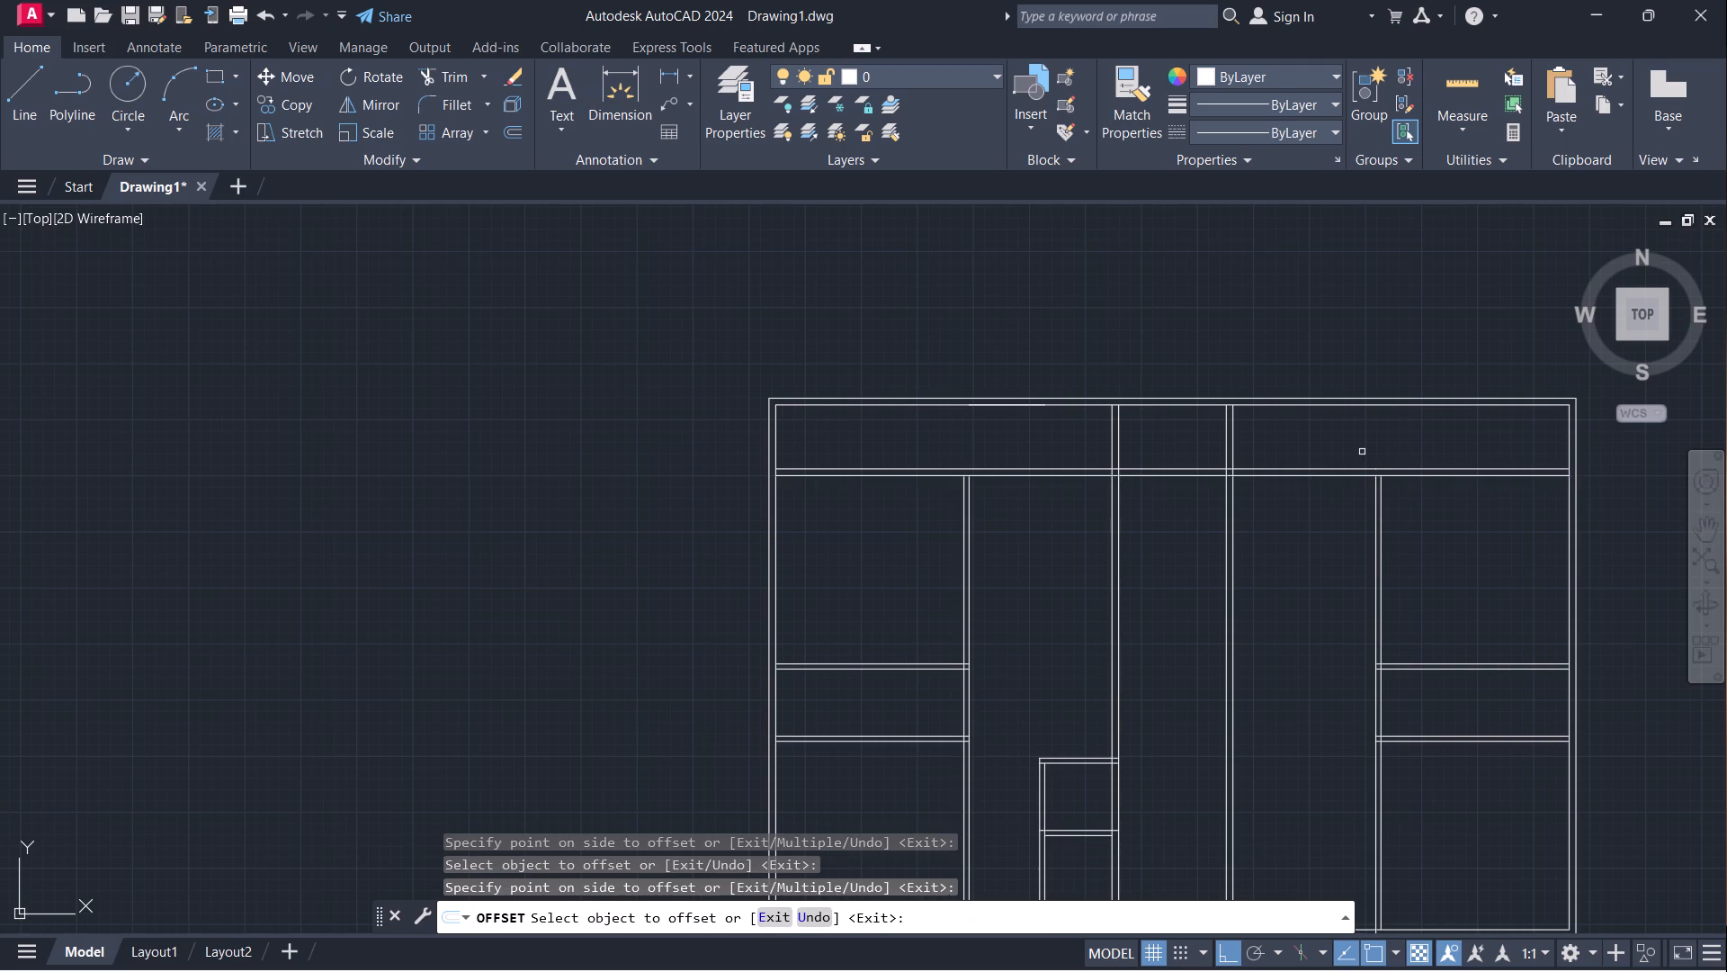
{"action": "key", "text": "Escape"}
Extend the new horizontal wall's upper line to the outer faces of the east and west exterior walls.
{"action": "type", "text": "ex"}
{"action": "key", "text": "Return"}
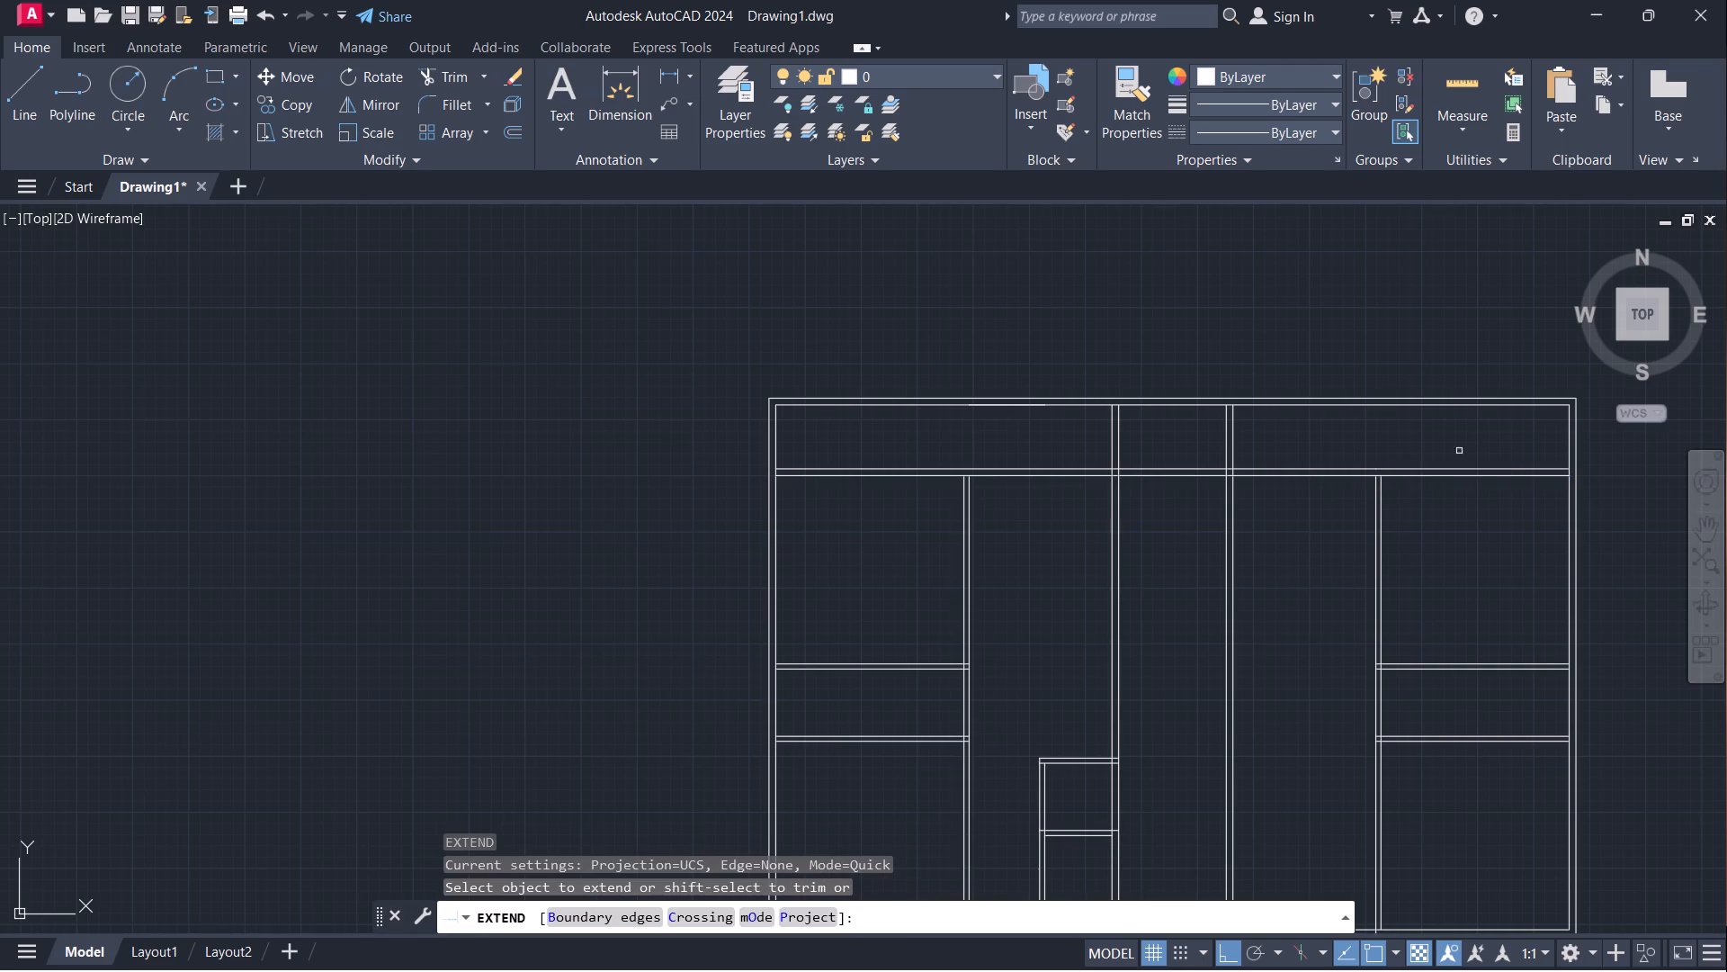
{"action": "left_click", "coordinate": [1525, 467]}
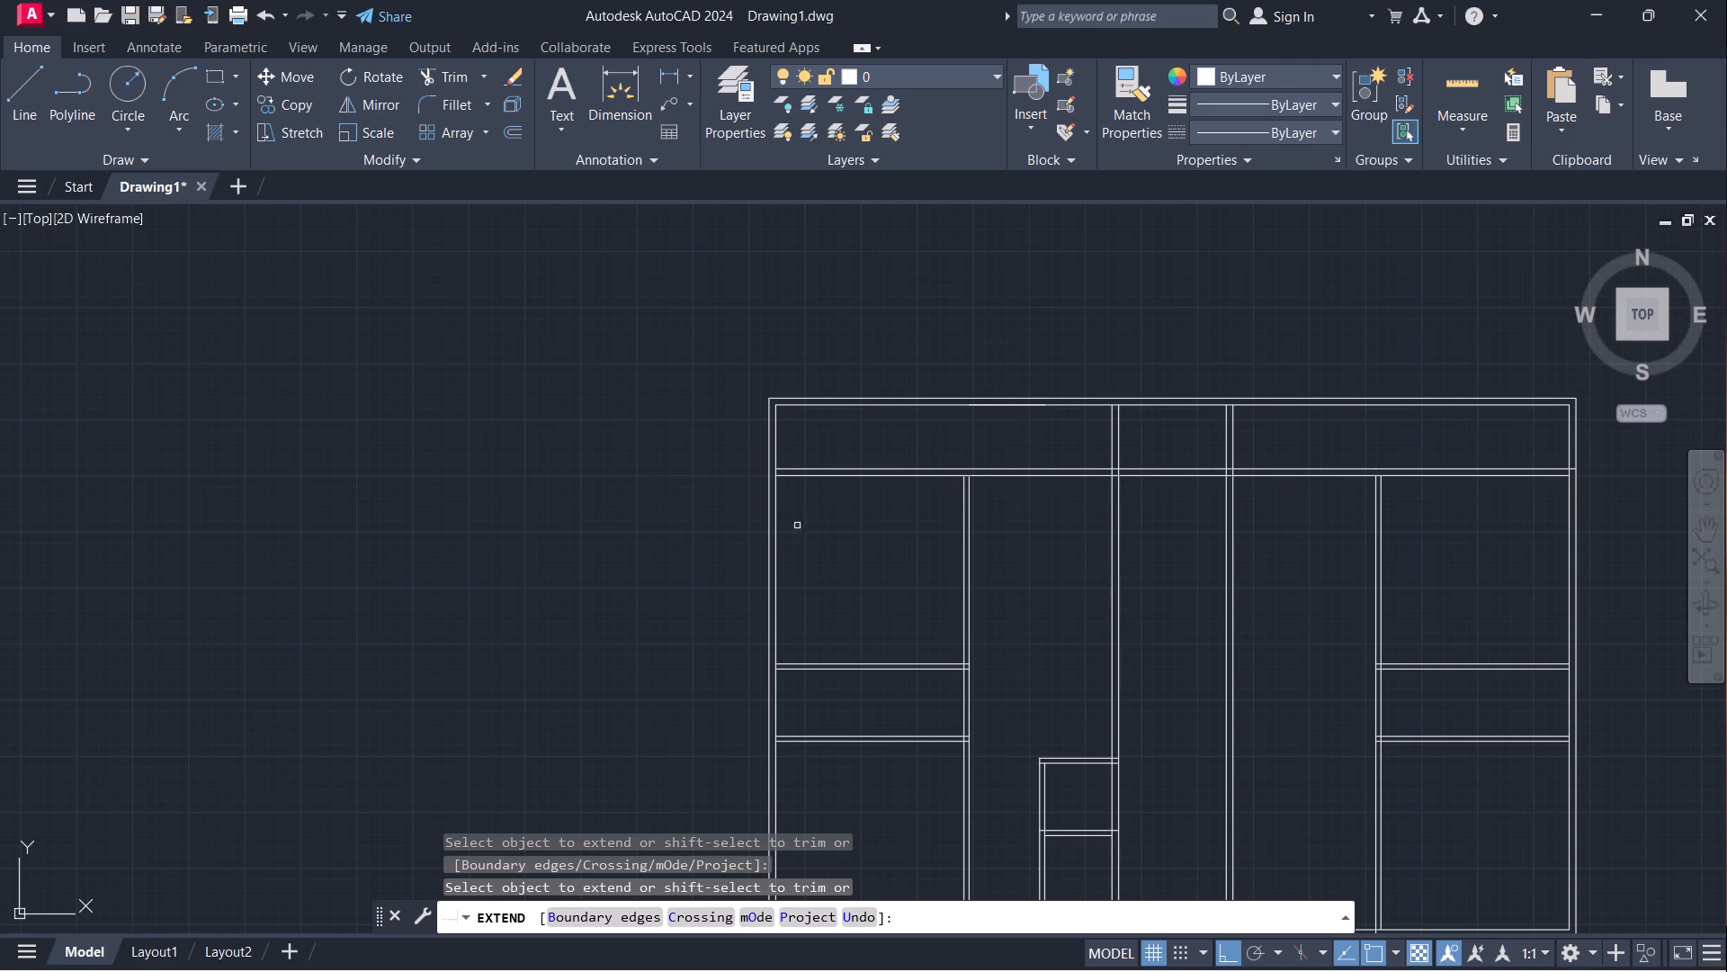
{"action": "left_click", "coordinate": [792, 471]}
{"action": "key", "text": "Escape"}
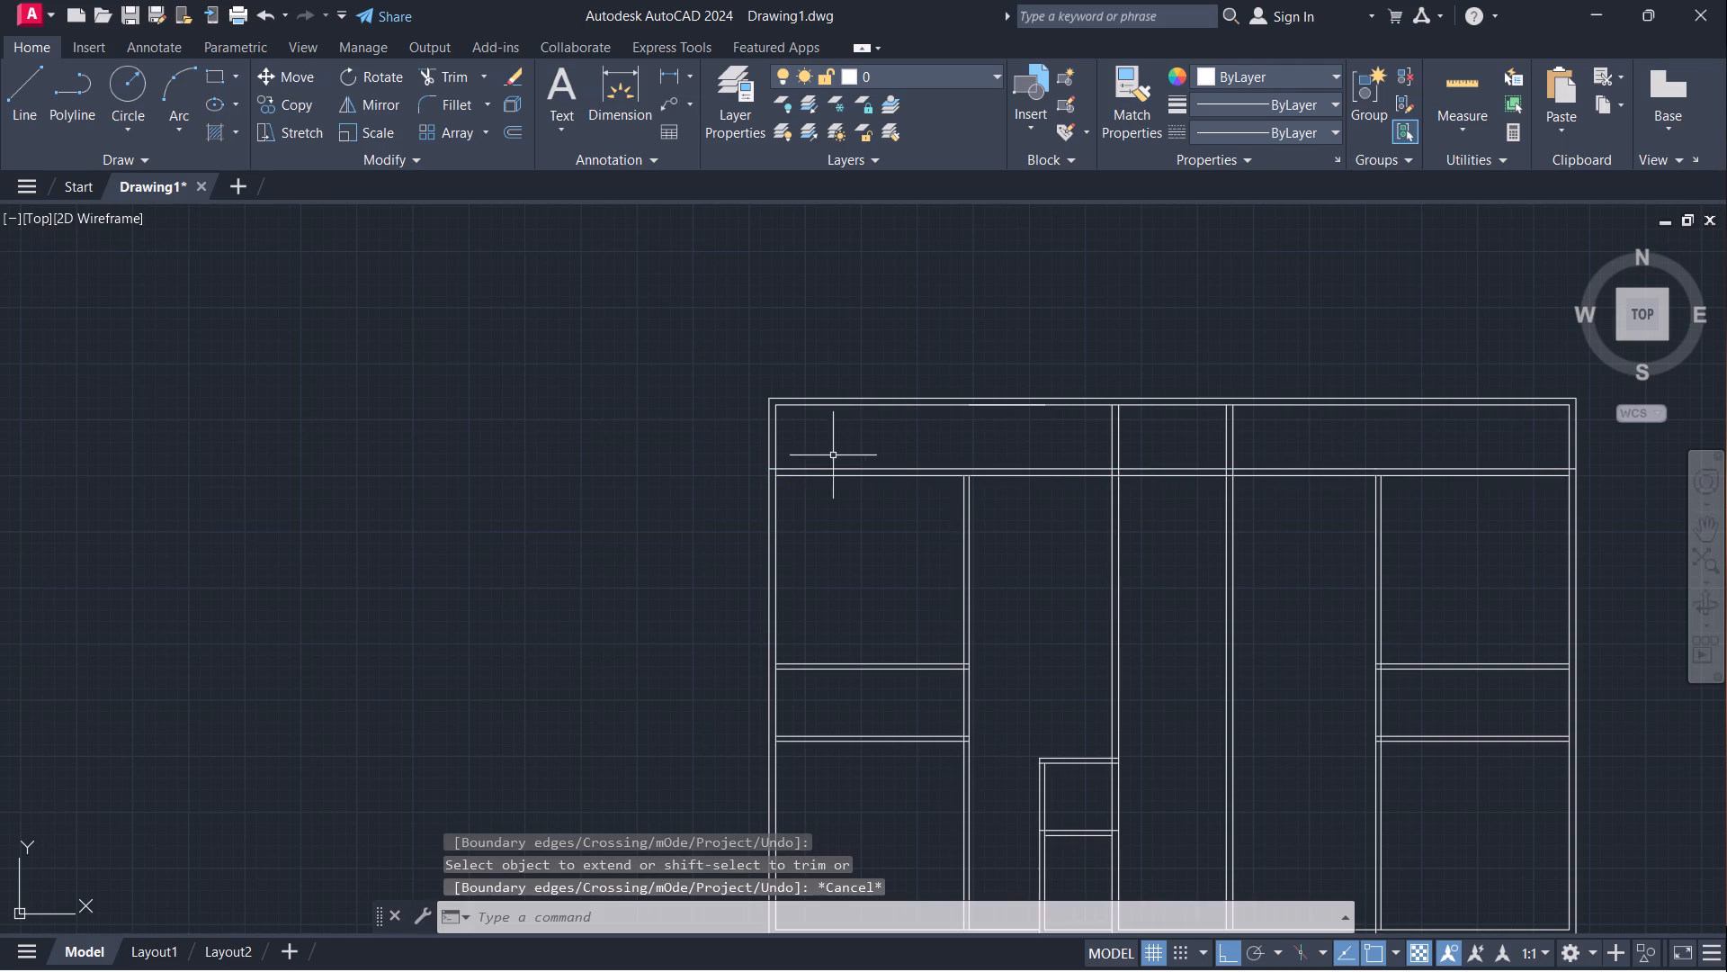
Trim away everything above the new full-width wall: the exterior and central wall stubs and the old top wall's lines.
{"action": "scroll", "coordinate": [910, 444], "scroll_direction": "down", "scroll_amount": 1}
{"action": "middle_click_drag", "start_coordinate": [925, 435], "coordinate": [817, 444]}
{"action": "type", "text": "tr"}
{"action": "key", "text": "Return"}
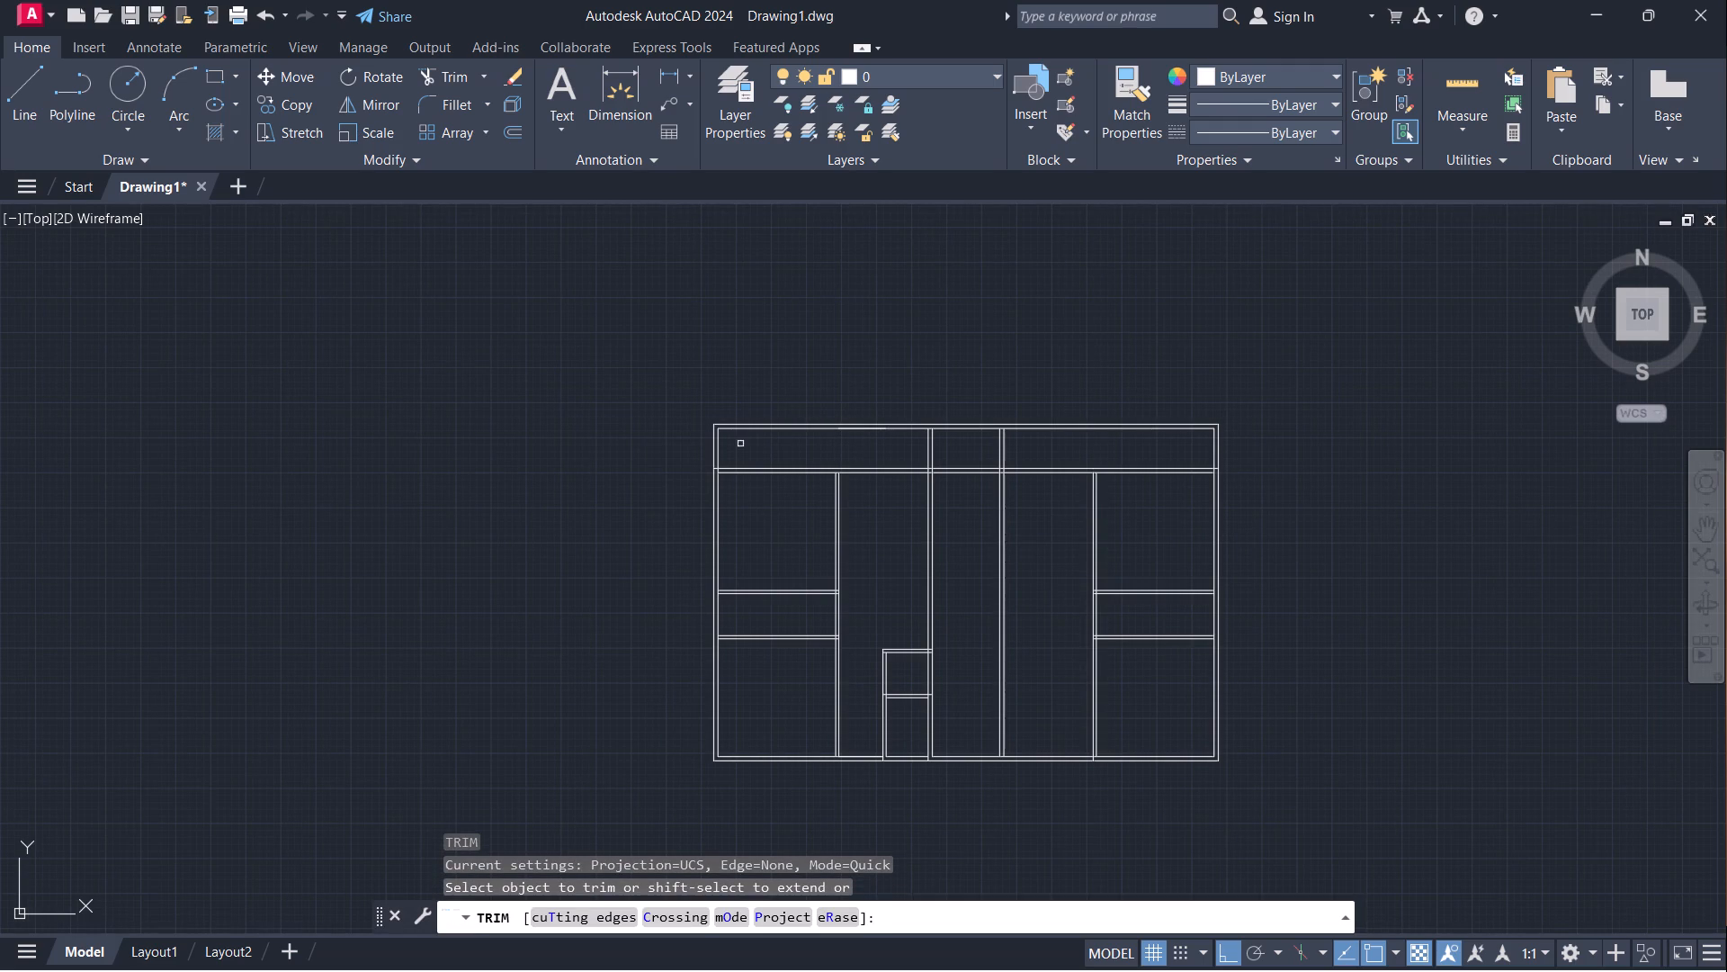
{"action": "left_click_drag", "start_coordinate": [688, 448], "coordinate": [960, 445]}
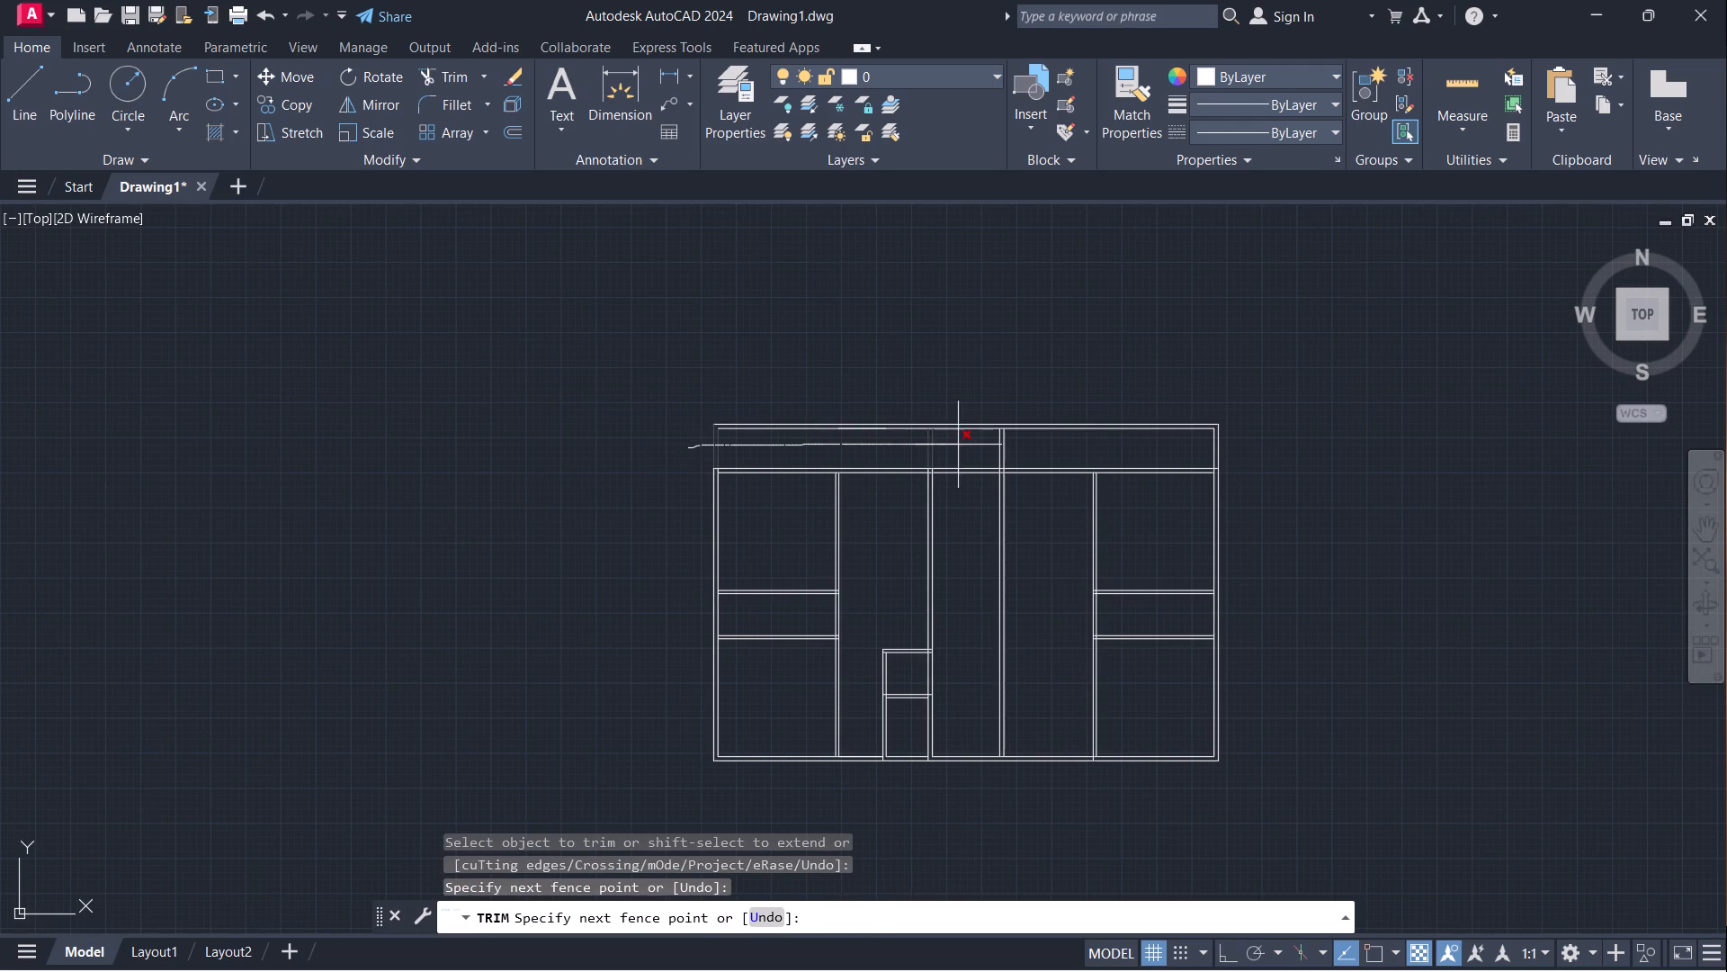
{"action": "left_click_drag", "start_coordinate": [960, 445], "coordinate": [1253, 445]}
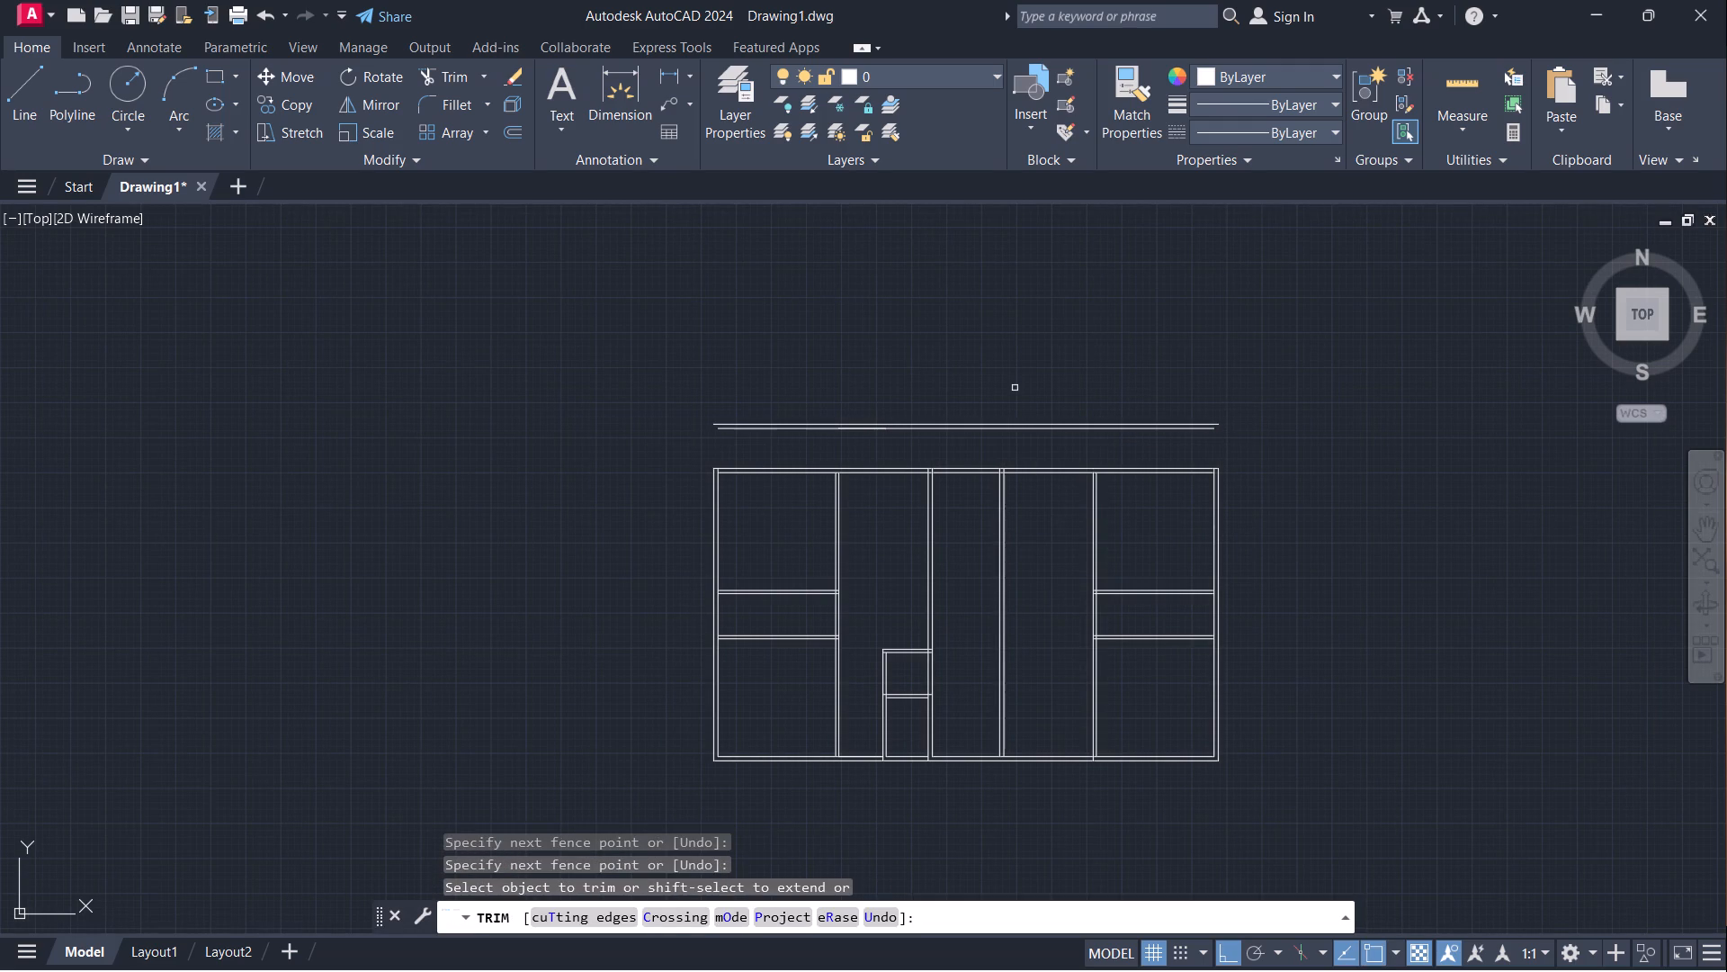
{"action": "left_click_drag", "start_coordinate": [1013, 385], "coordinate": [1007, 440]}
{"action": "left_click_drag", "start_coordinate": [824, 392], "coordinate": [824, 399]}
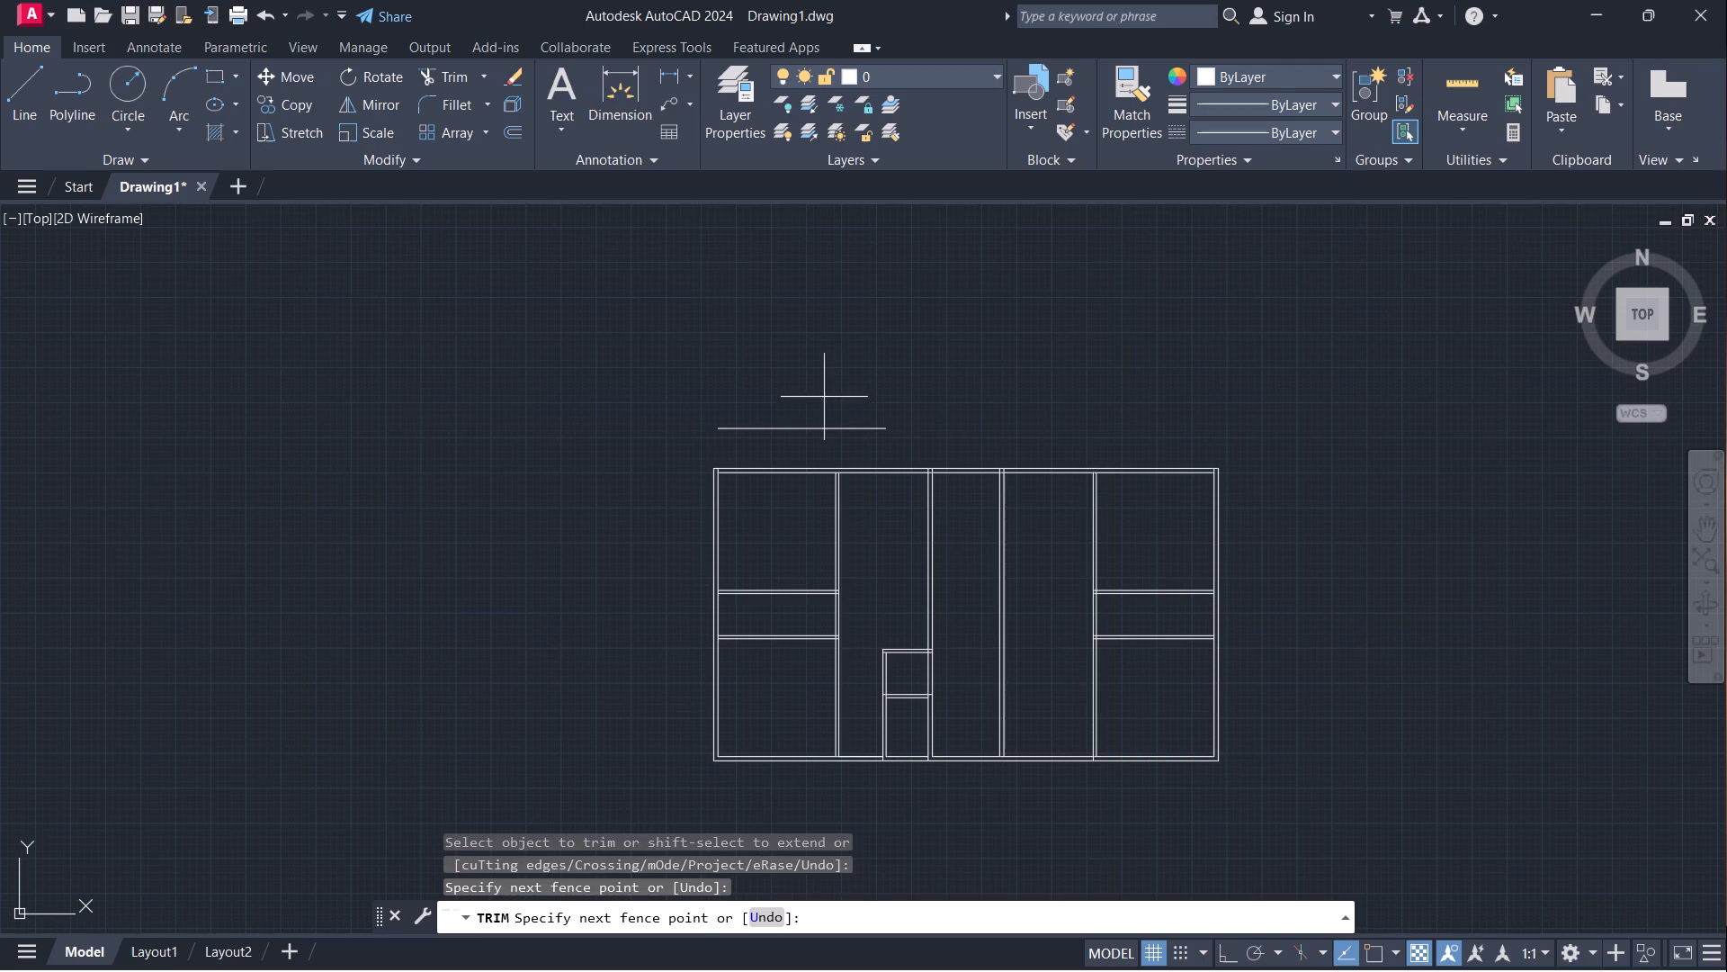
{"action": "left_click_drag", "start_coordinate": [824, 399], "coordinate": [824, 436]}
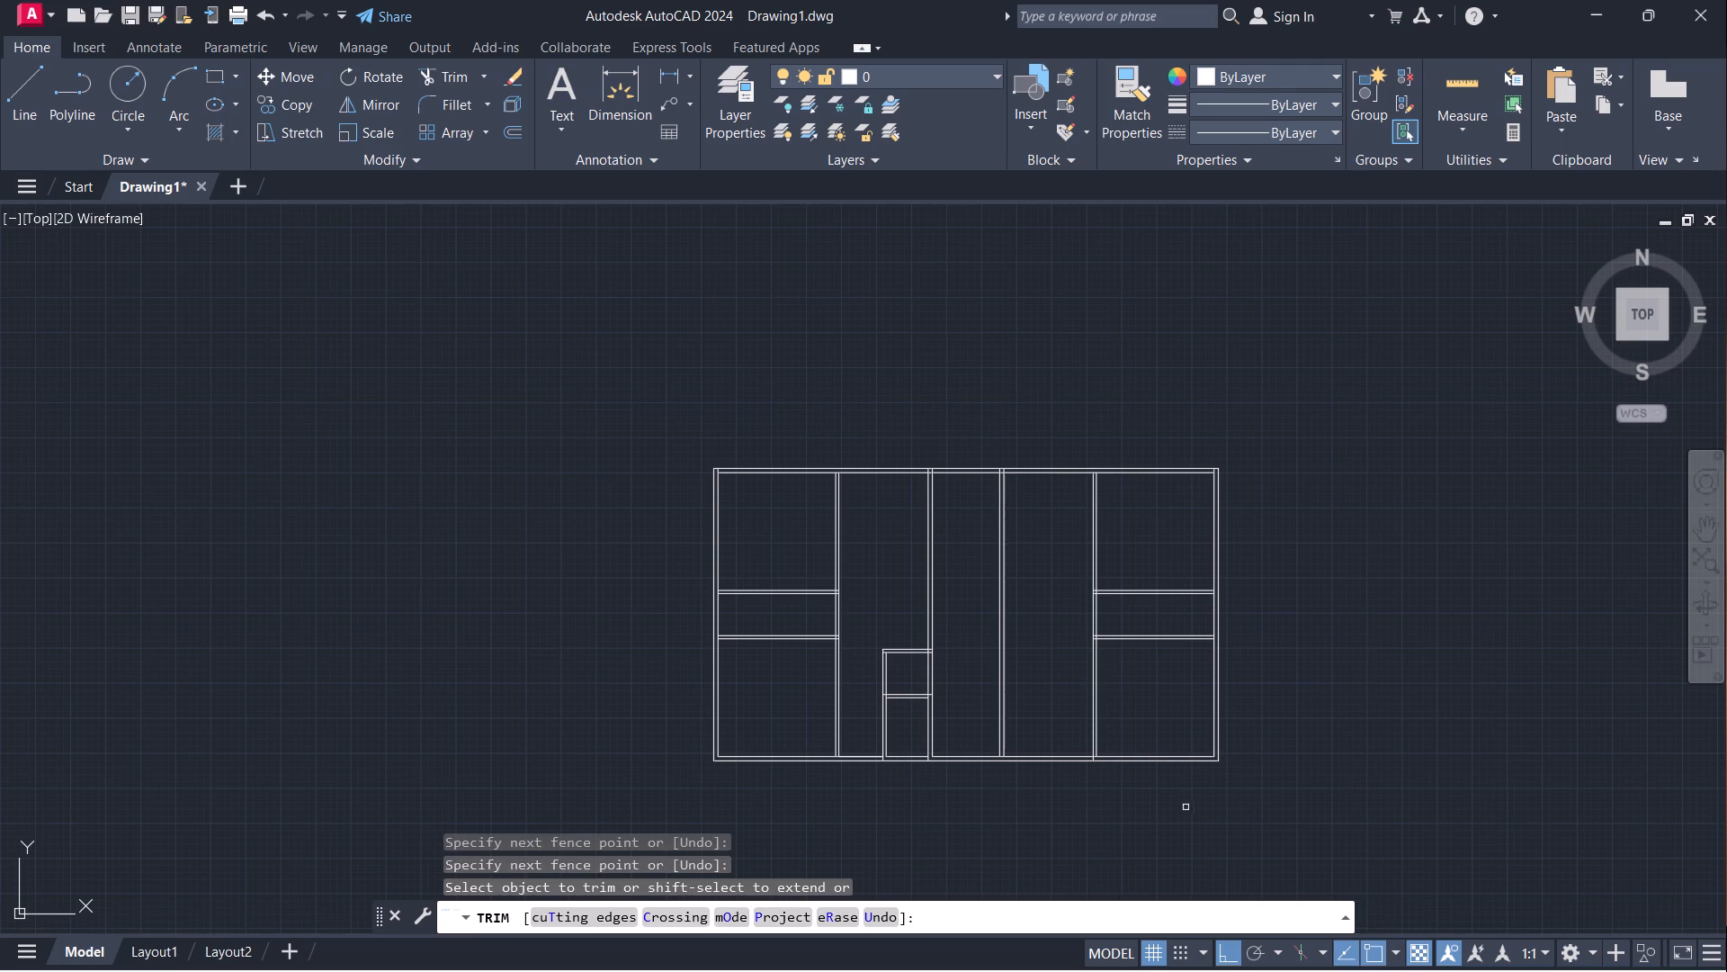
{"action": "middle_click_drag", "start_coordinate": [1102, 841], "coordinate": [1000, 764]}
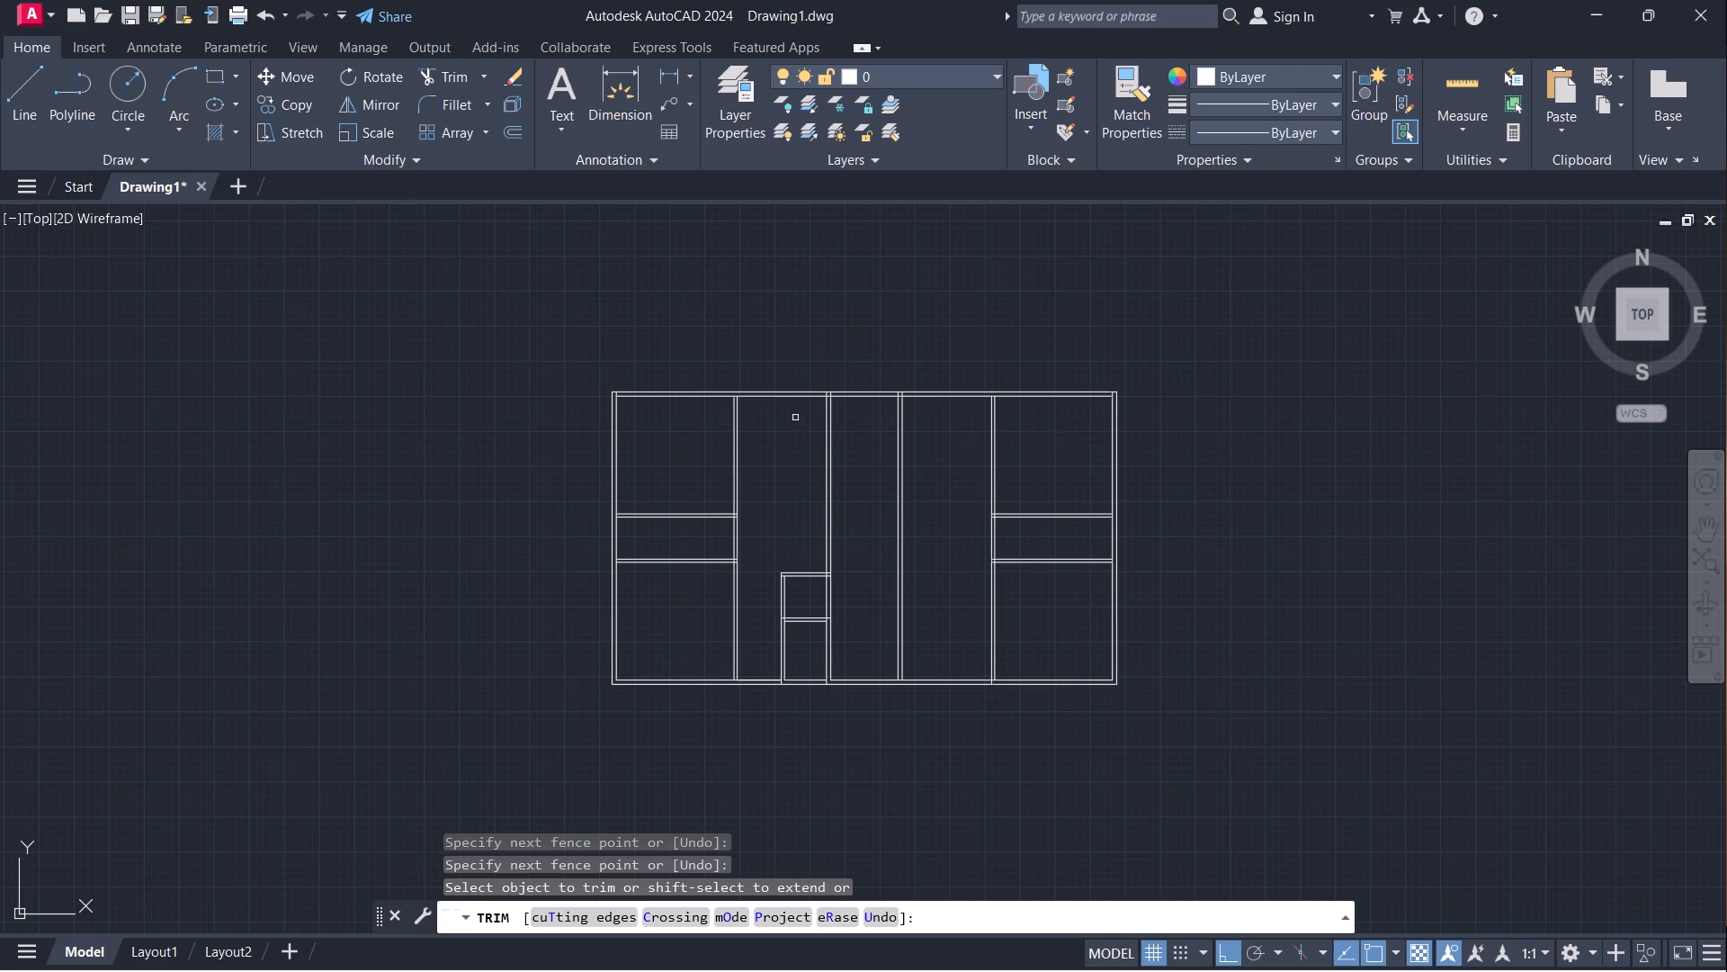
{"action": "key", "text": "Escape"}
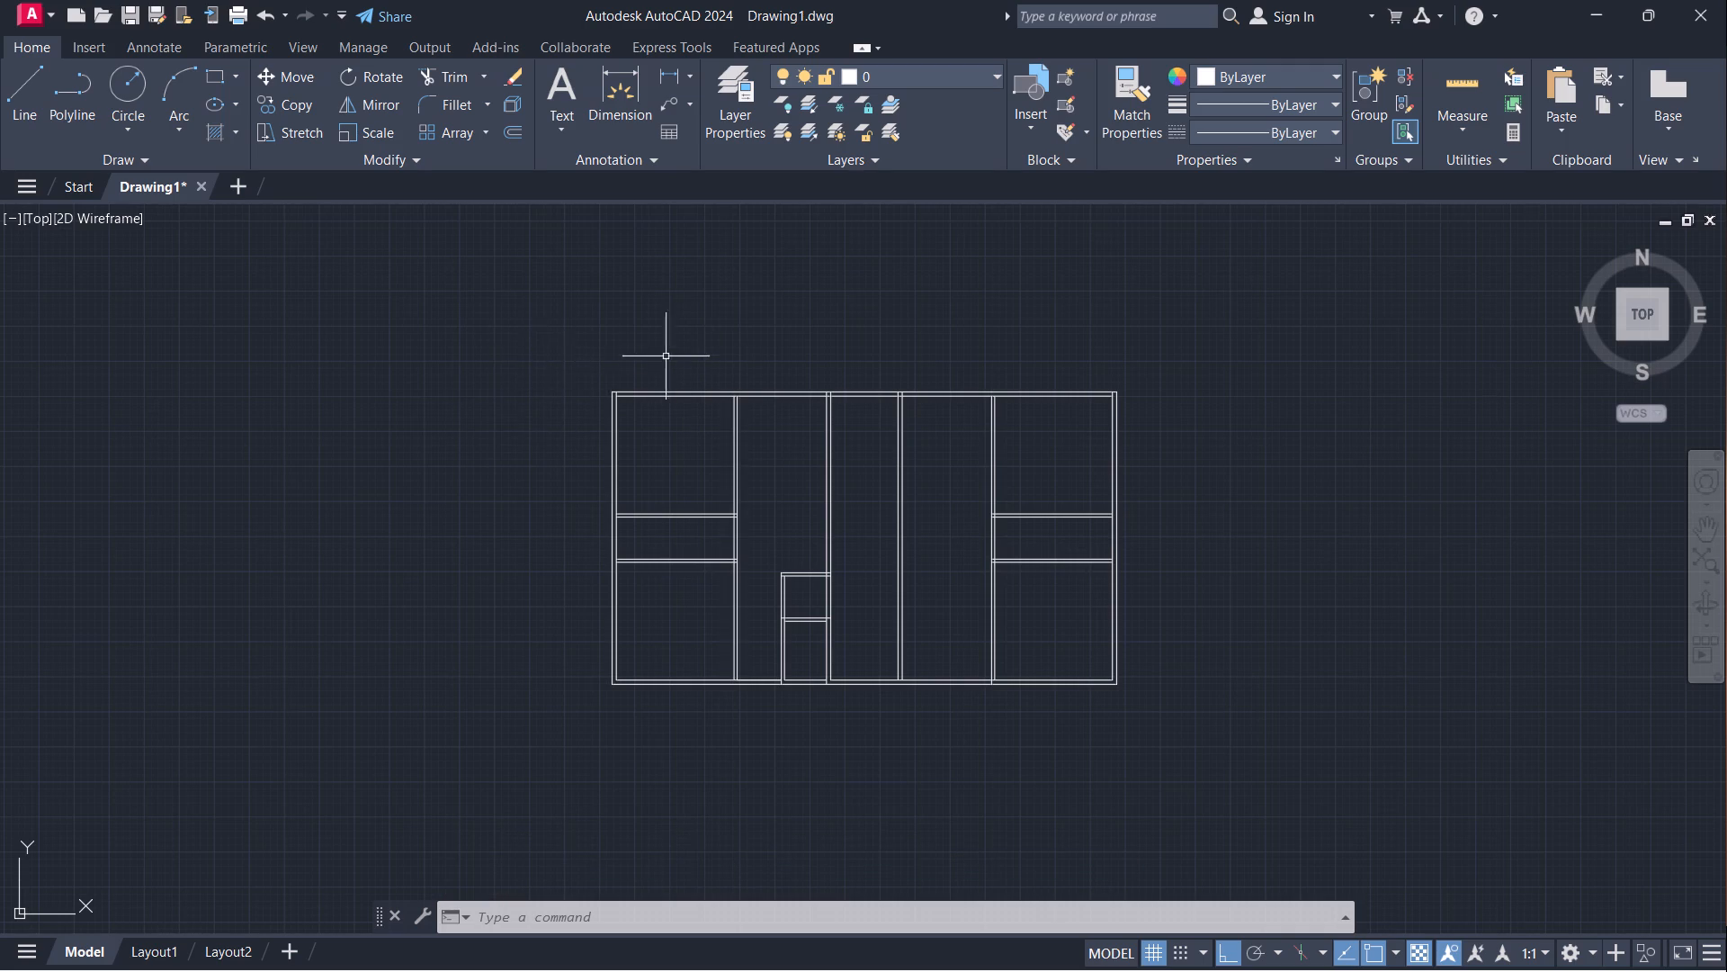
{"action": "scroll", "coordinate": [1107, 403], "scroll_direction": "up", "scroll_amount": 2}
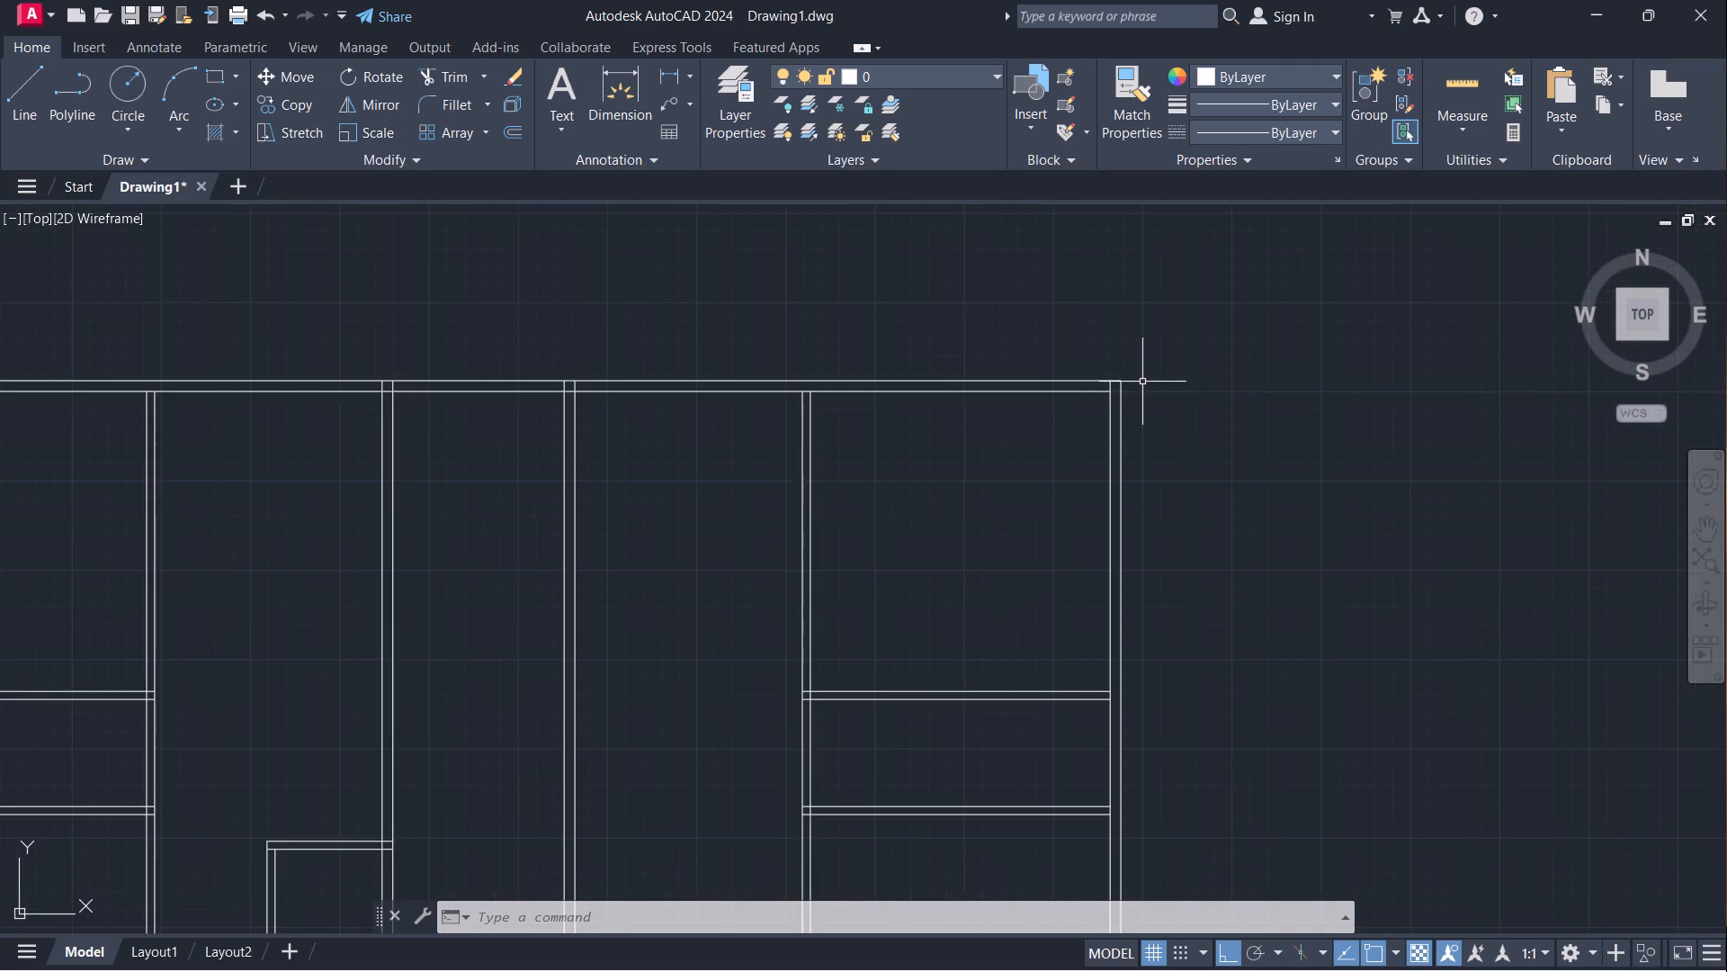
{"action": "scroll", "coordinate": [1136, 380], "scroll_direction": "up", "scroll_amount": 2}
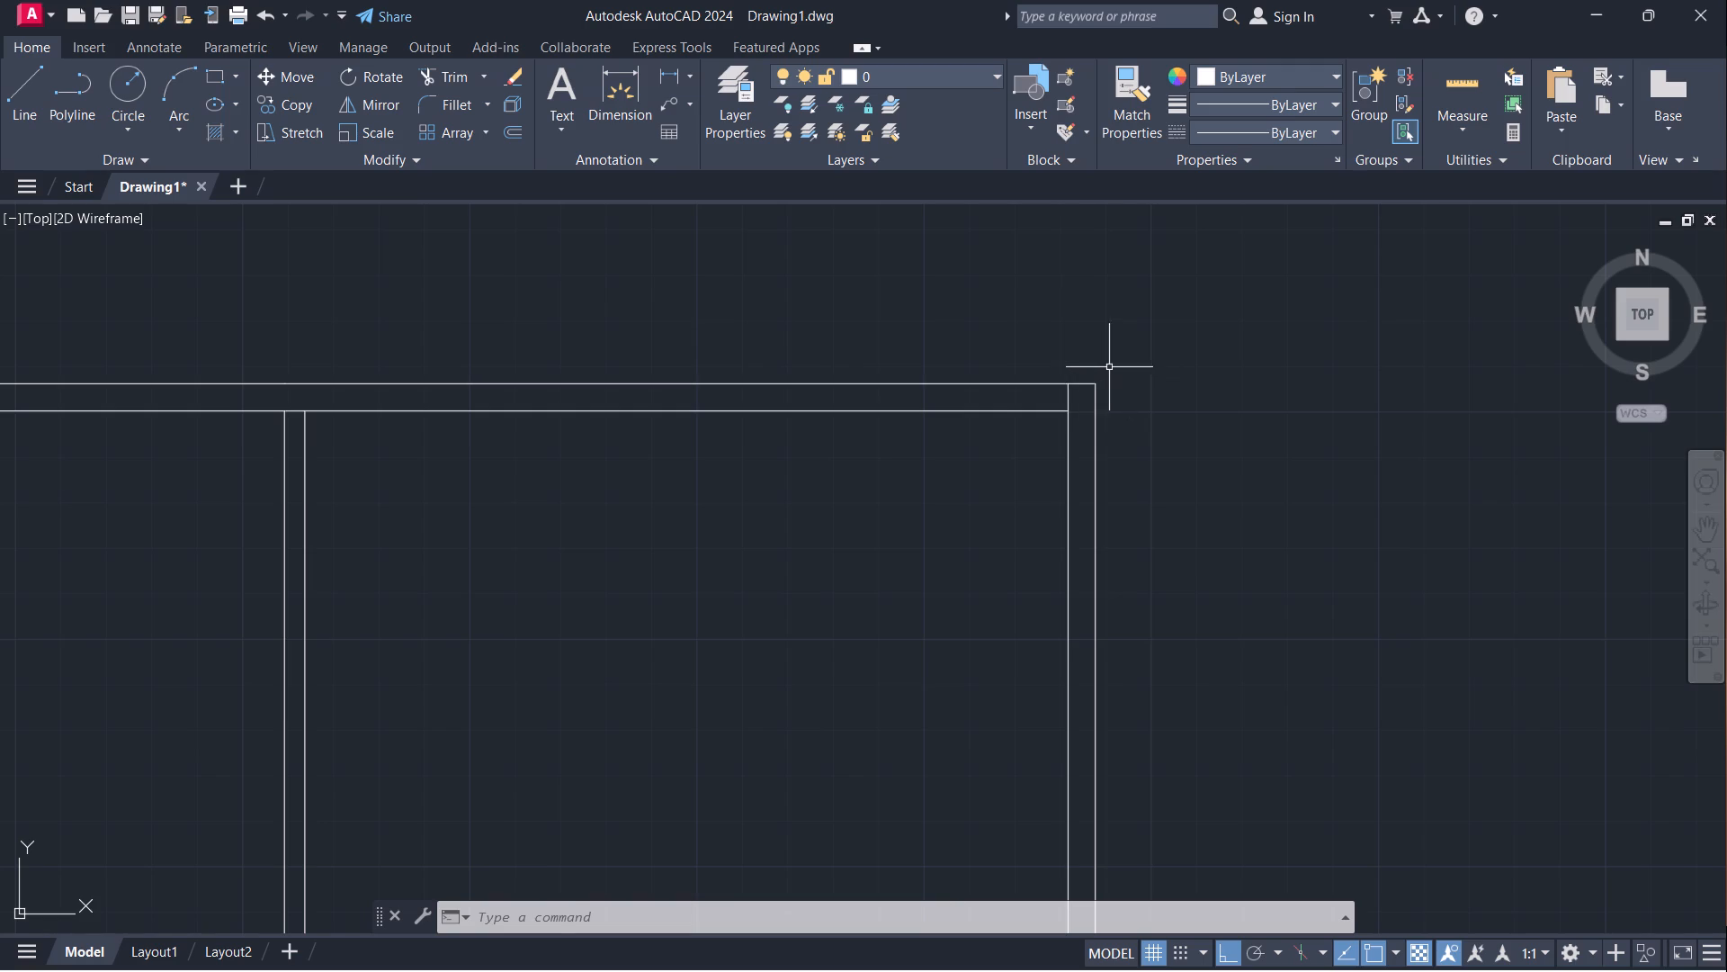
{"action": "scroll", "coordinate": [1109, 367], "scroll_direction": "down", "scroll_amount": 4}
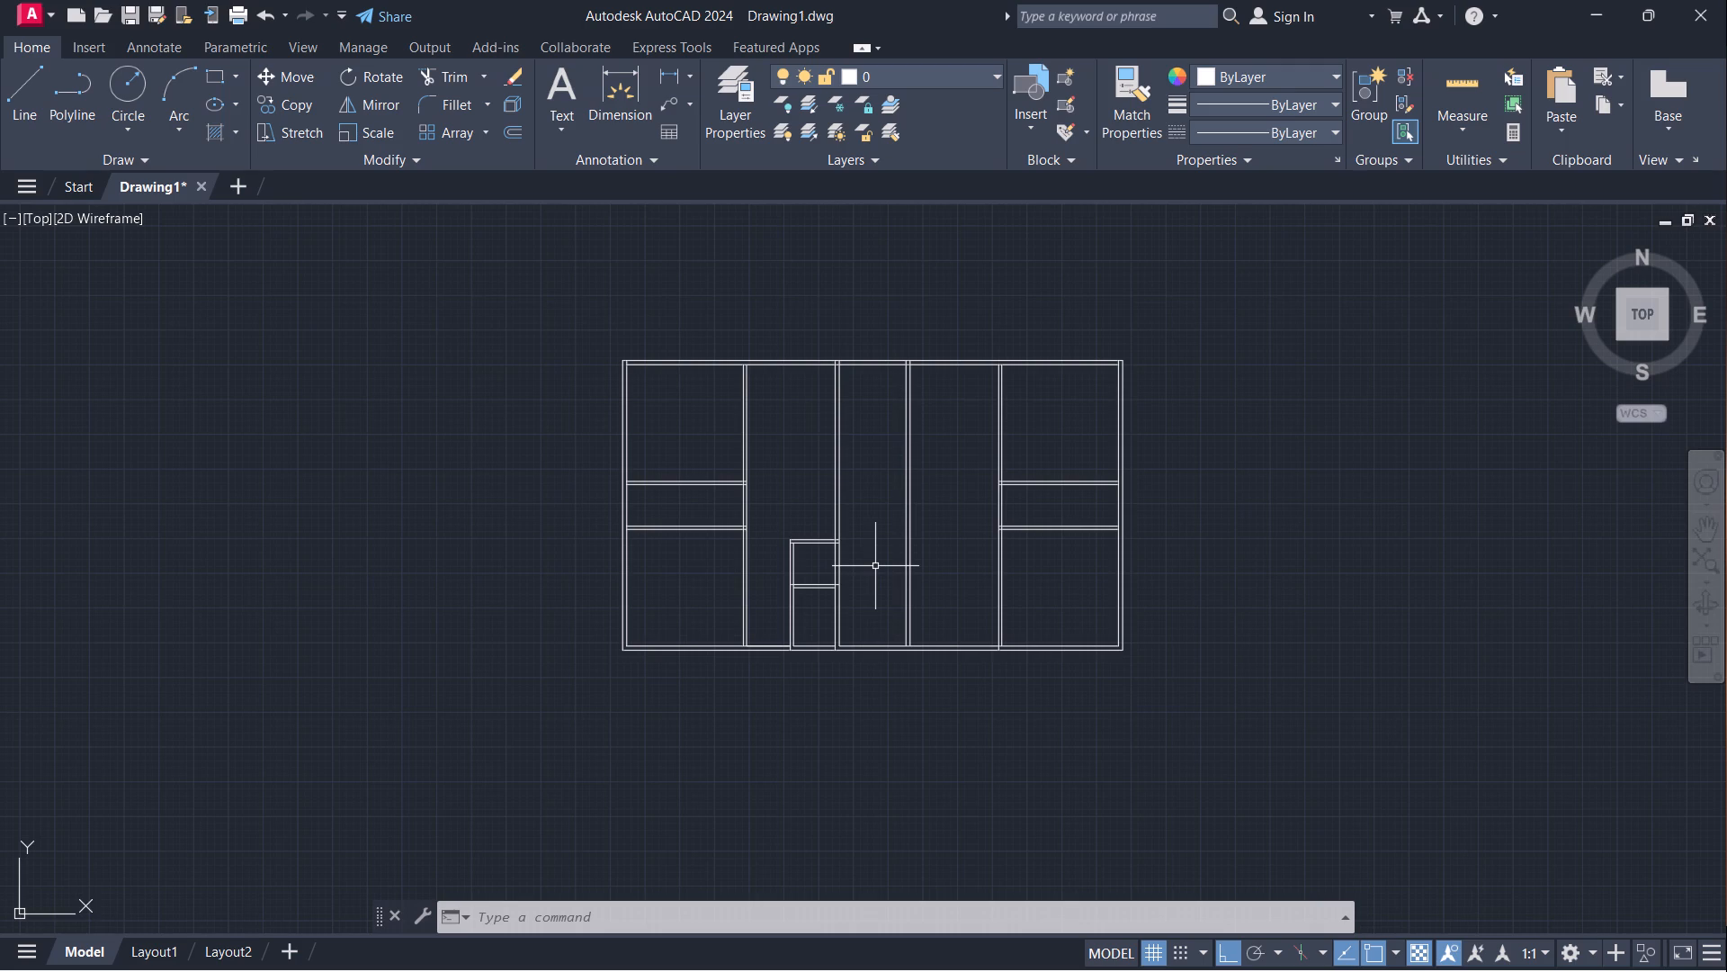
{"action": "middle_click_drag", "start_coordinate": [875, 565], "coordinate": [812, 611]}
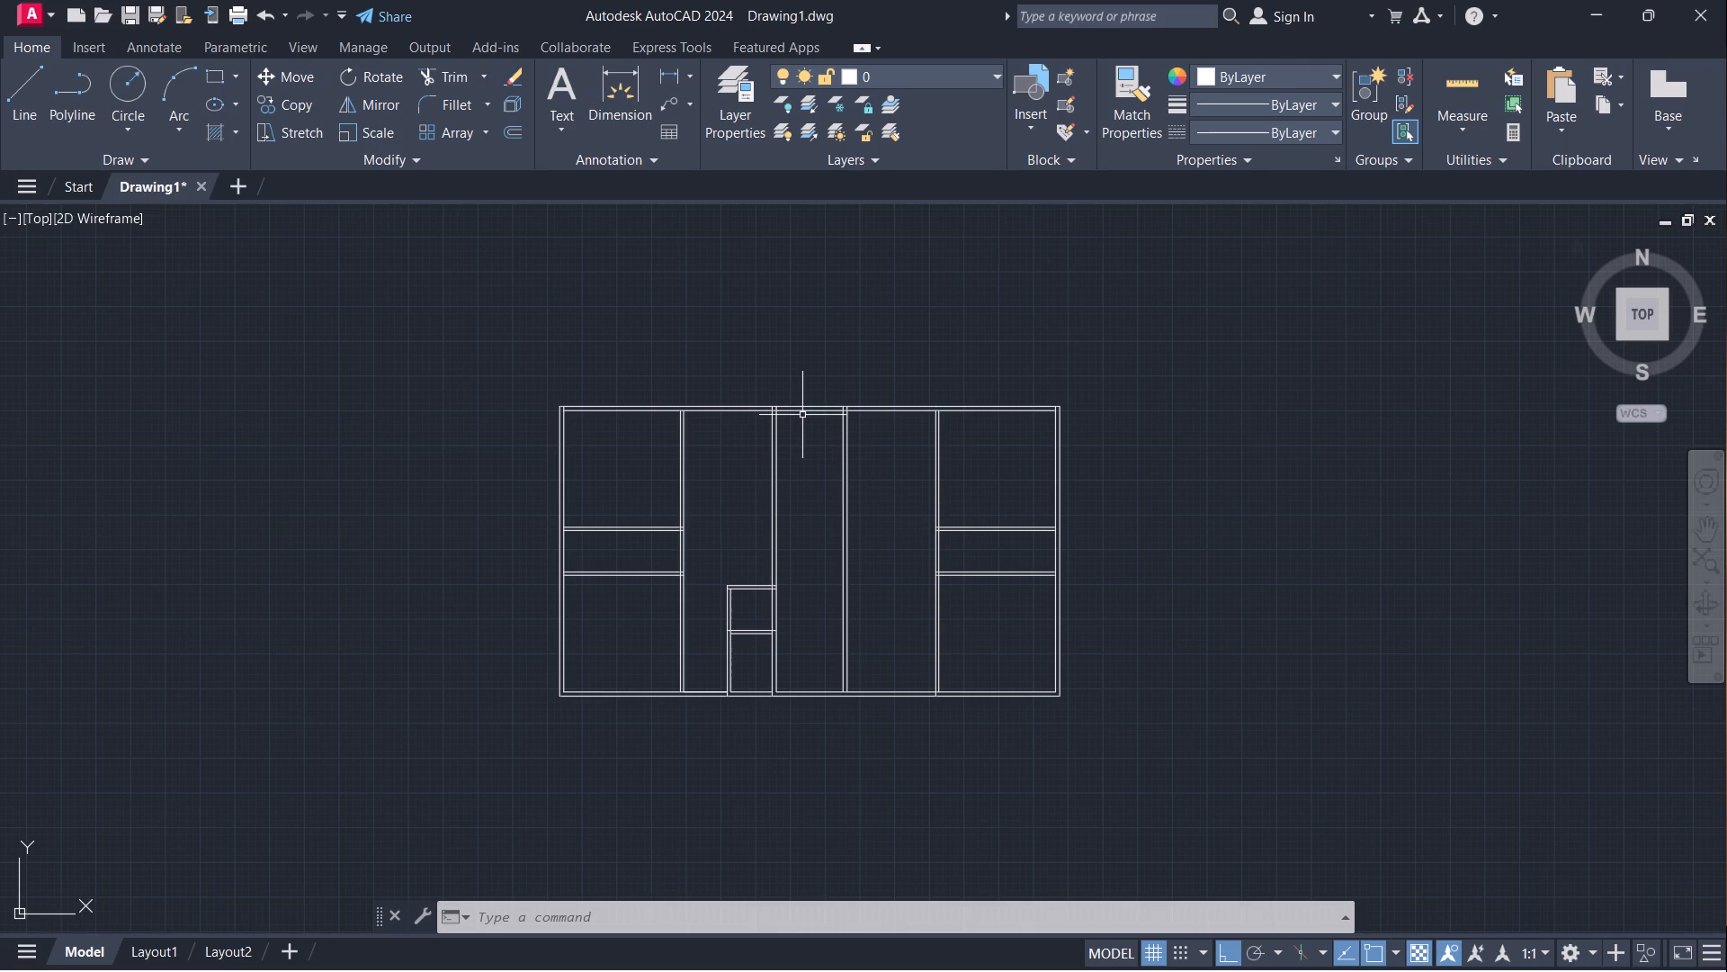
Offset the top wall's inner line 7' downward, across the rooms between the west and east vertical partitions.
{"action": "scroll", "coordinate": [802, 415], "scroll_direction": "up", "scroll_amount": 1}
{"action": "scroll", "coordinate": [930, 435], "scroll_direction": "up", "scroll_amount": 1}
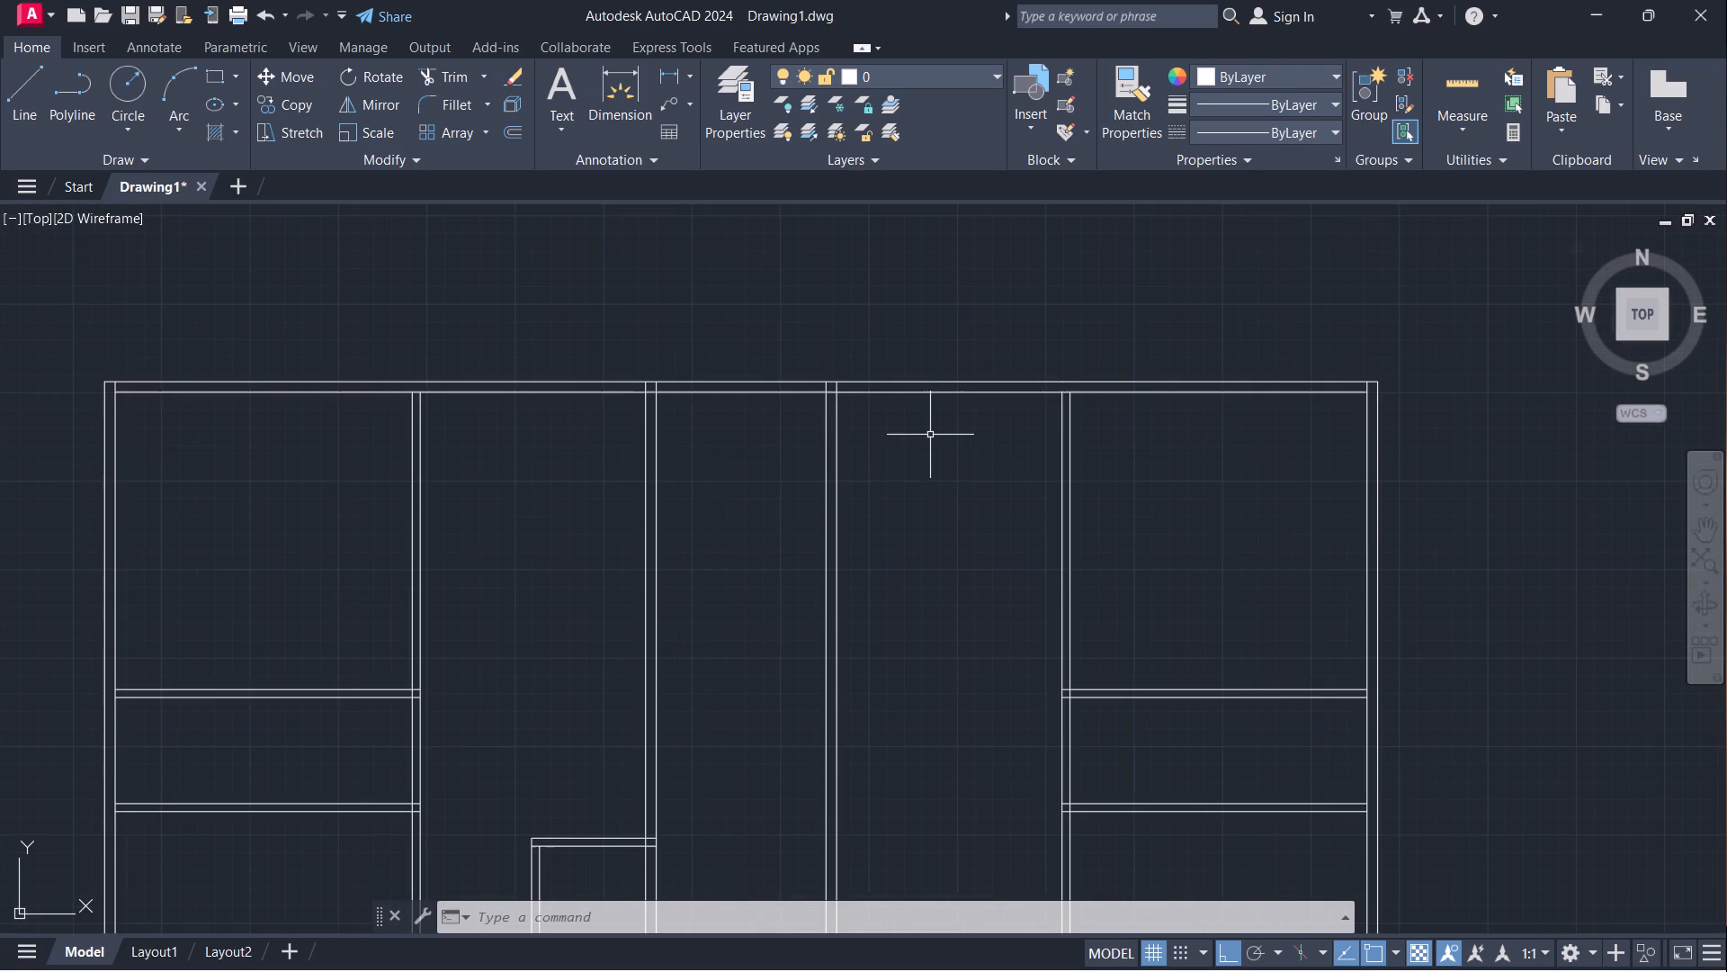
{"action": "scroll", "coordinate": [946, 397], "scroll_direction": "up", "scroll_amount": 2}
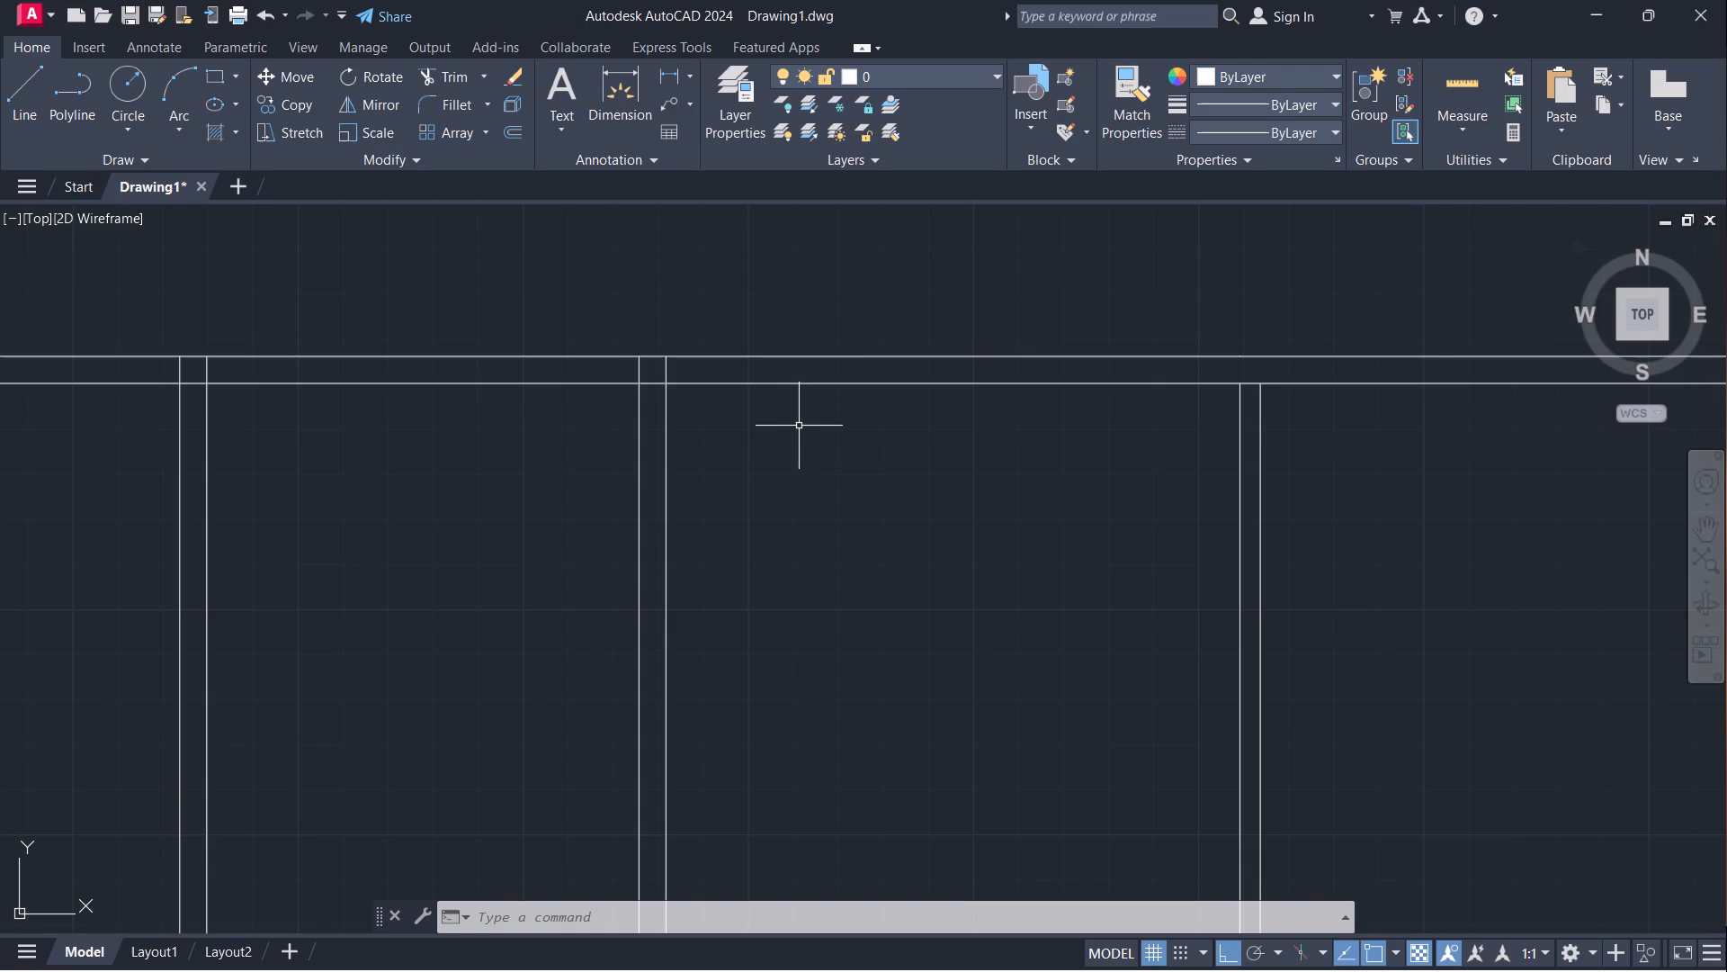
{"action": "scroll", "coordinate": [799, 426], "scroll_direction": "down", "scroll_amount": 1}
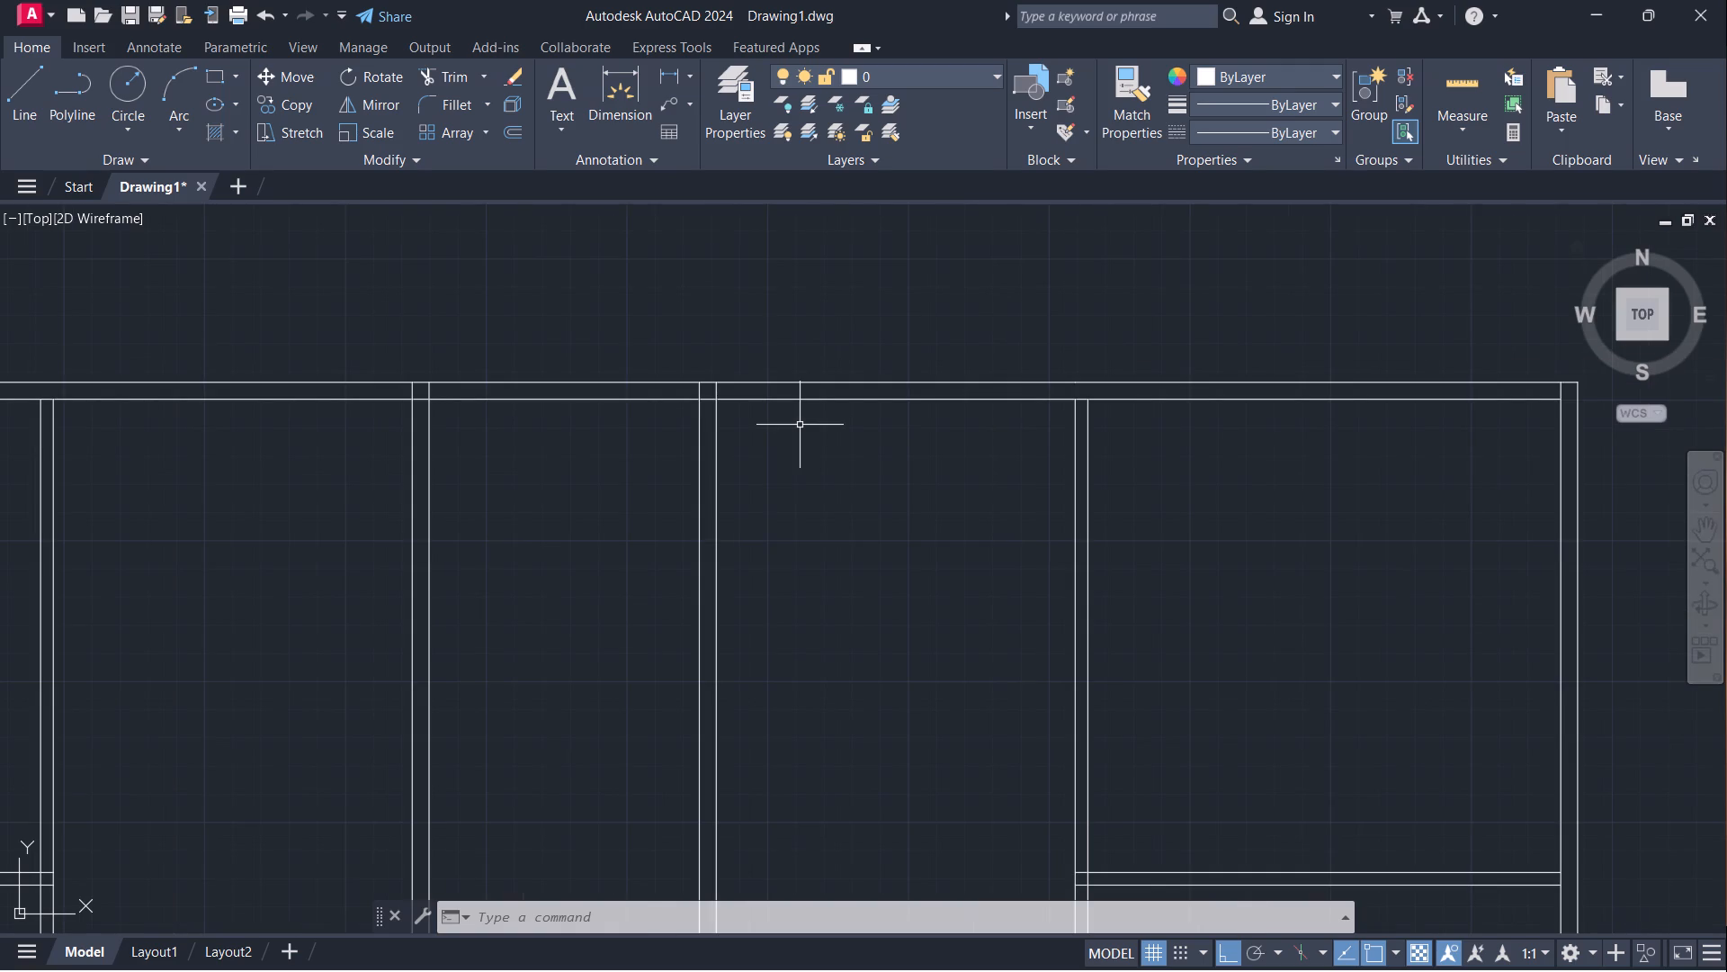
{"action": "key", "text": "o"}
{"action": "key", "text": "Return"}
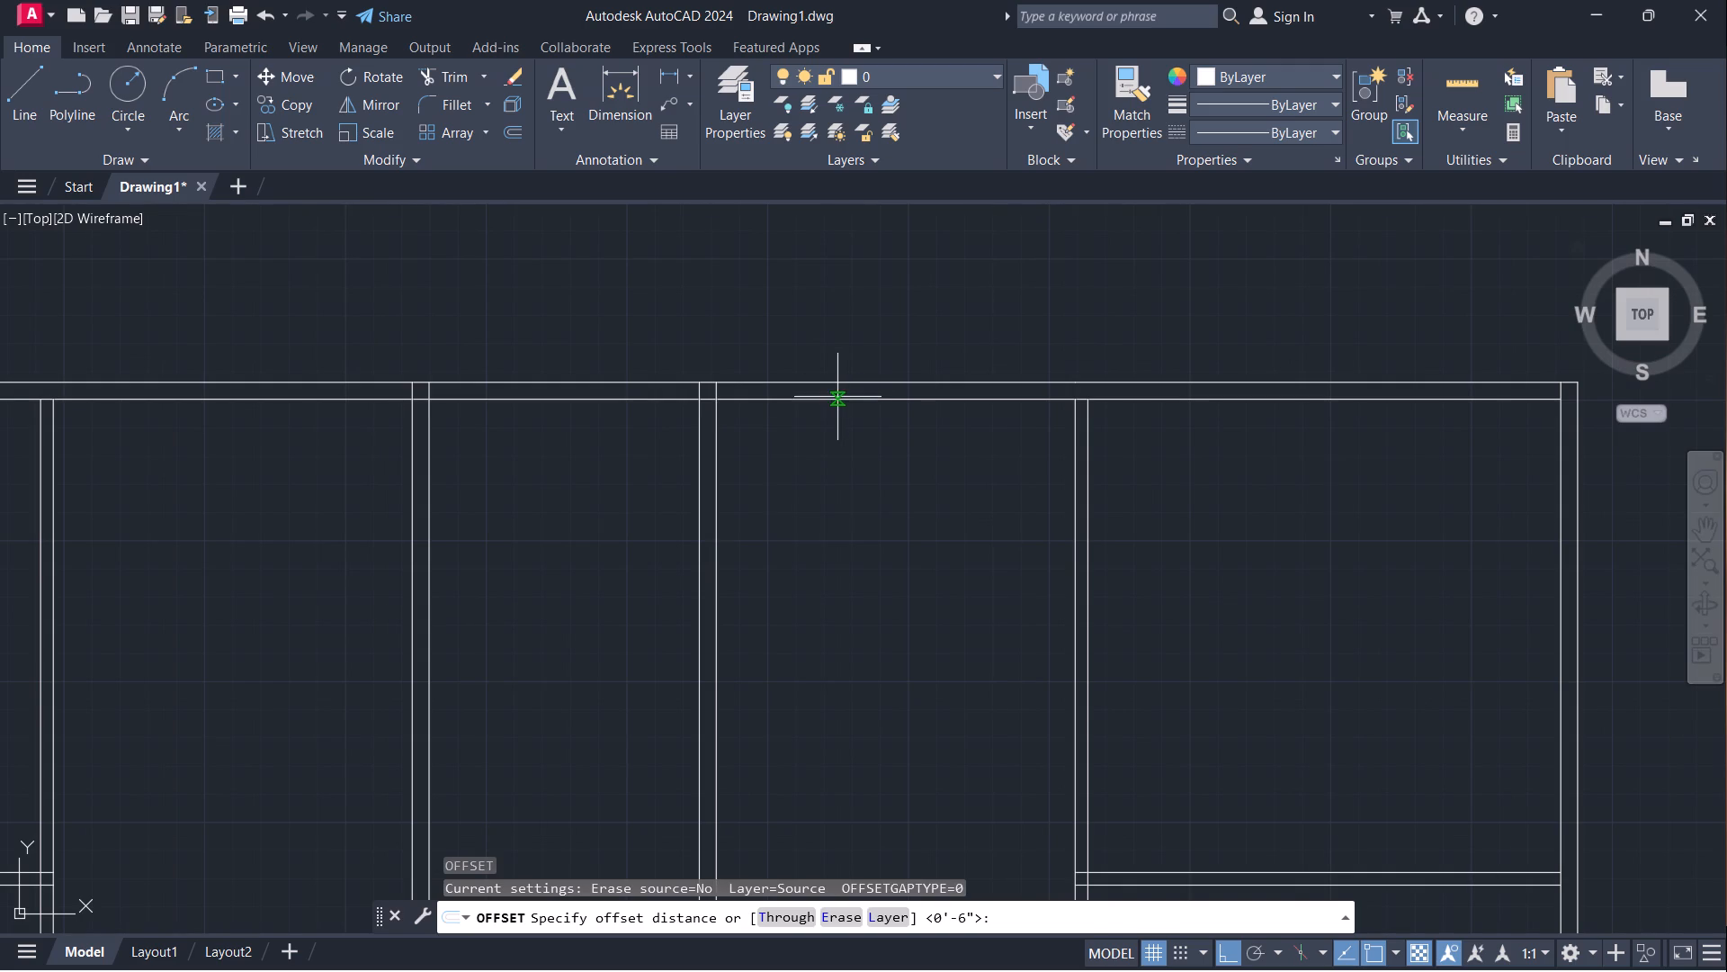
{"action": "left_click_drag", "start_coordinate": [837, 397], "coordinate": [837, 416]}
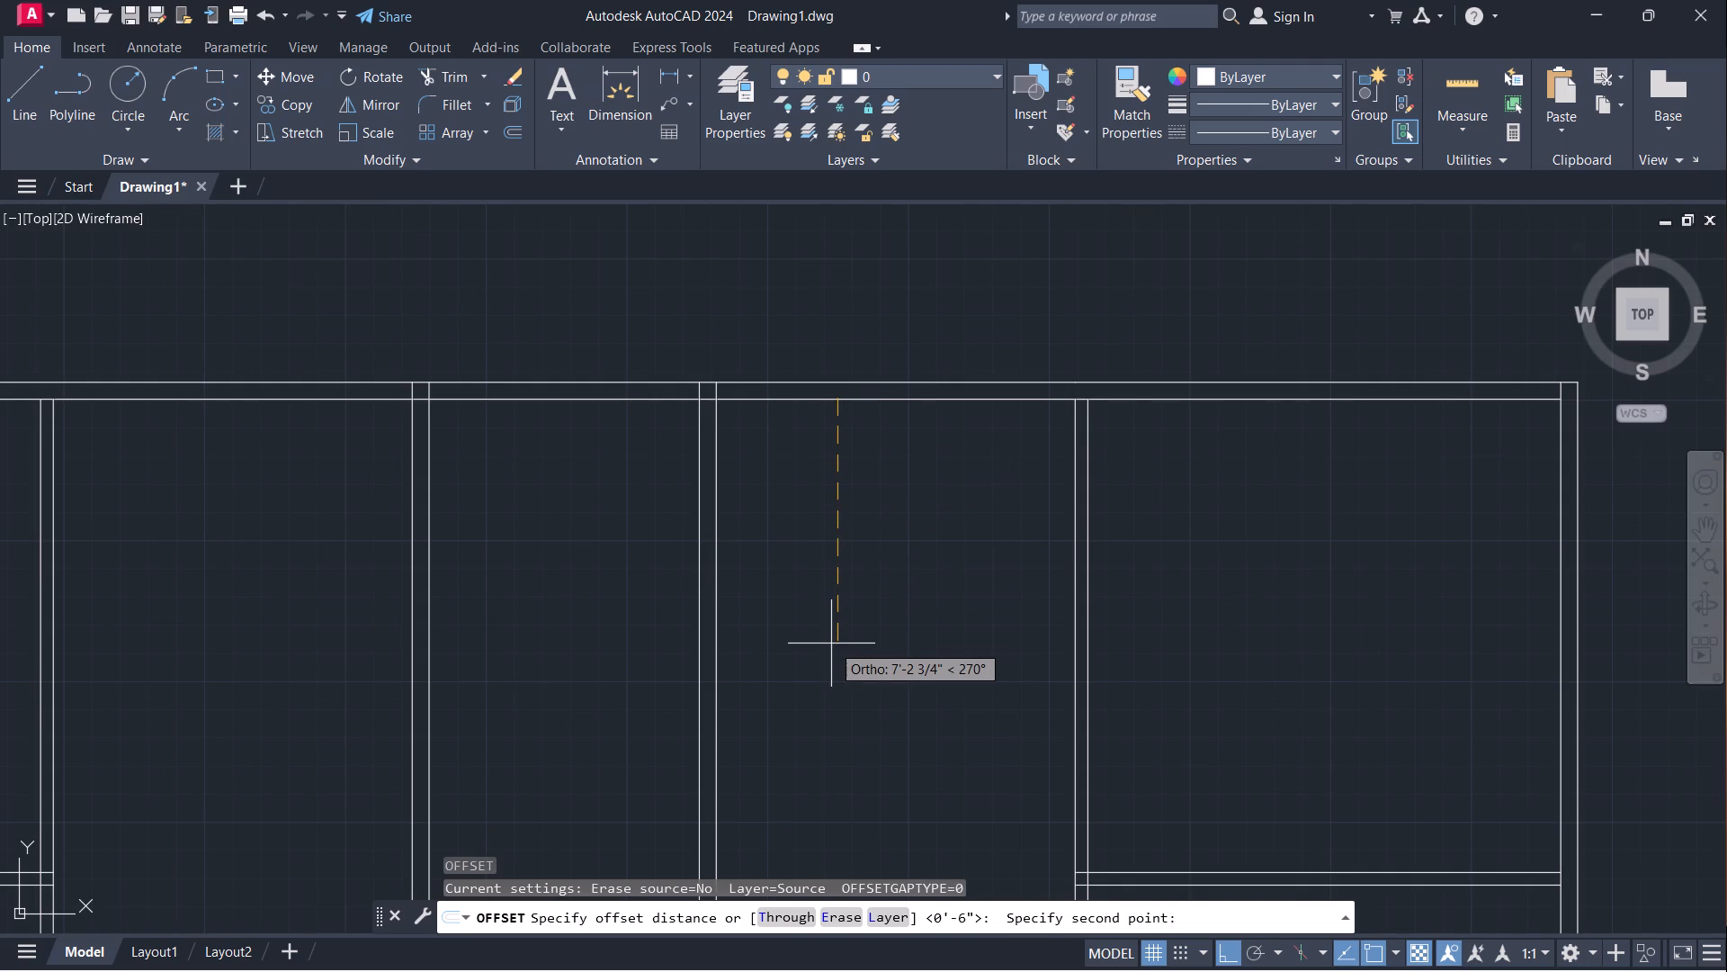
{"action": "type", "text": "7'"}
{"action": "key", "text": "Return"}
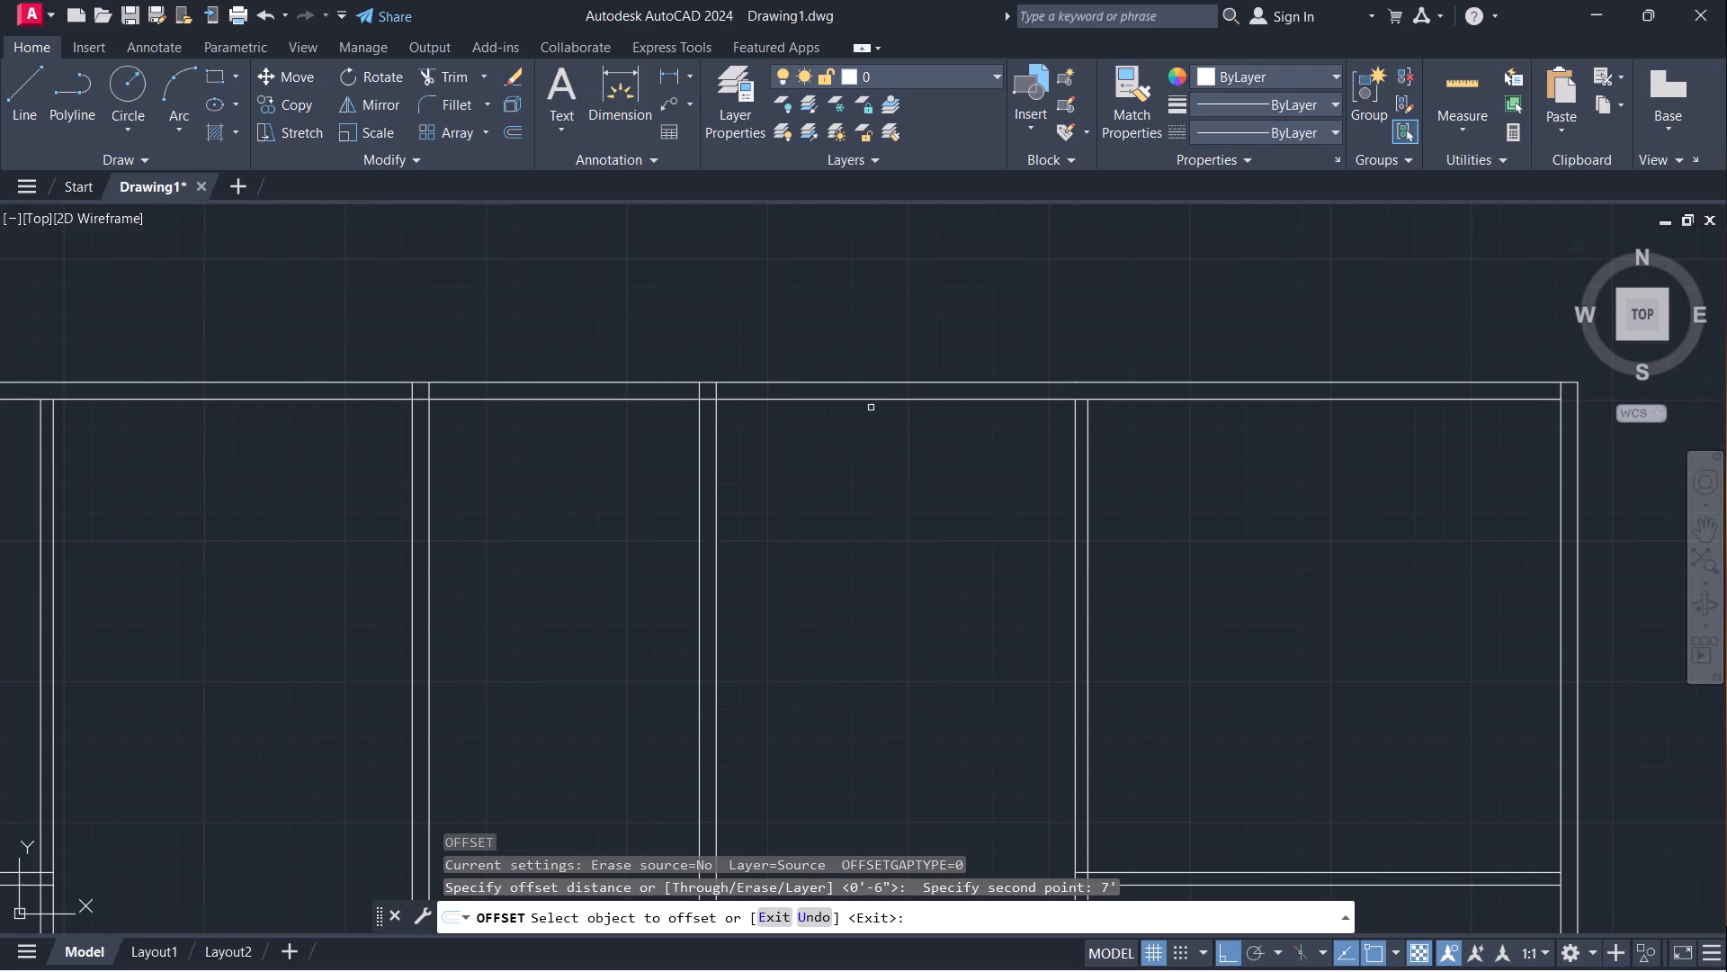
{"action": "left_click", "coordinate": [874, 400]}
{"action": "left_click", "coordinate": [817, 693]}
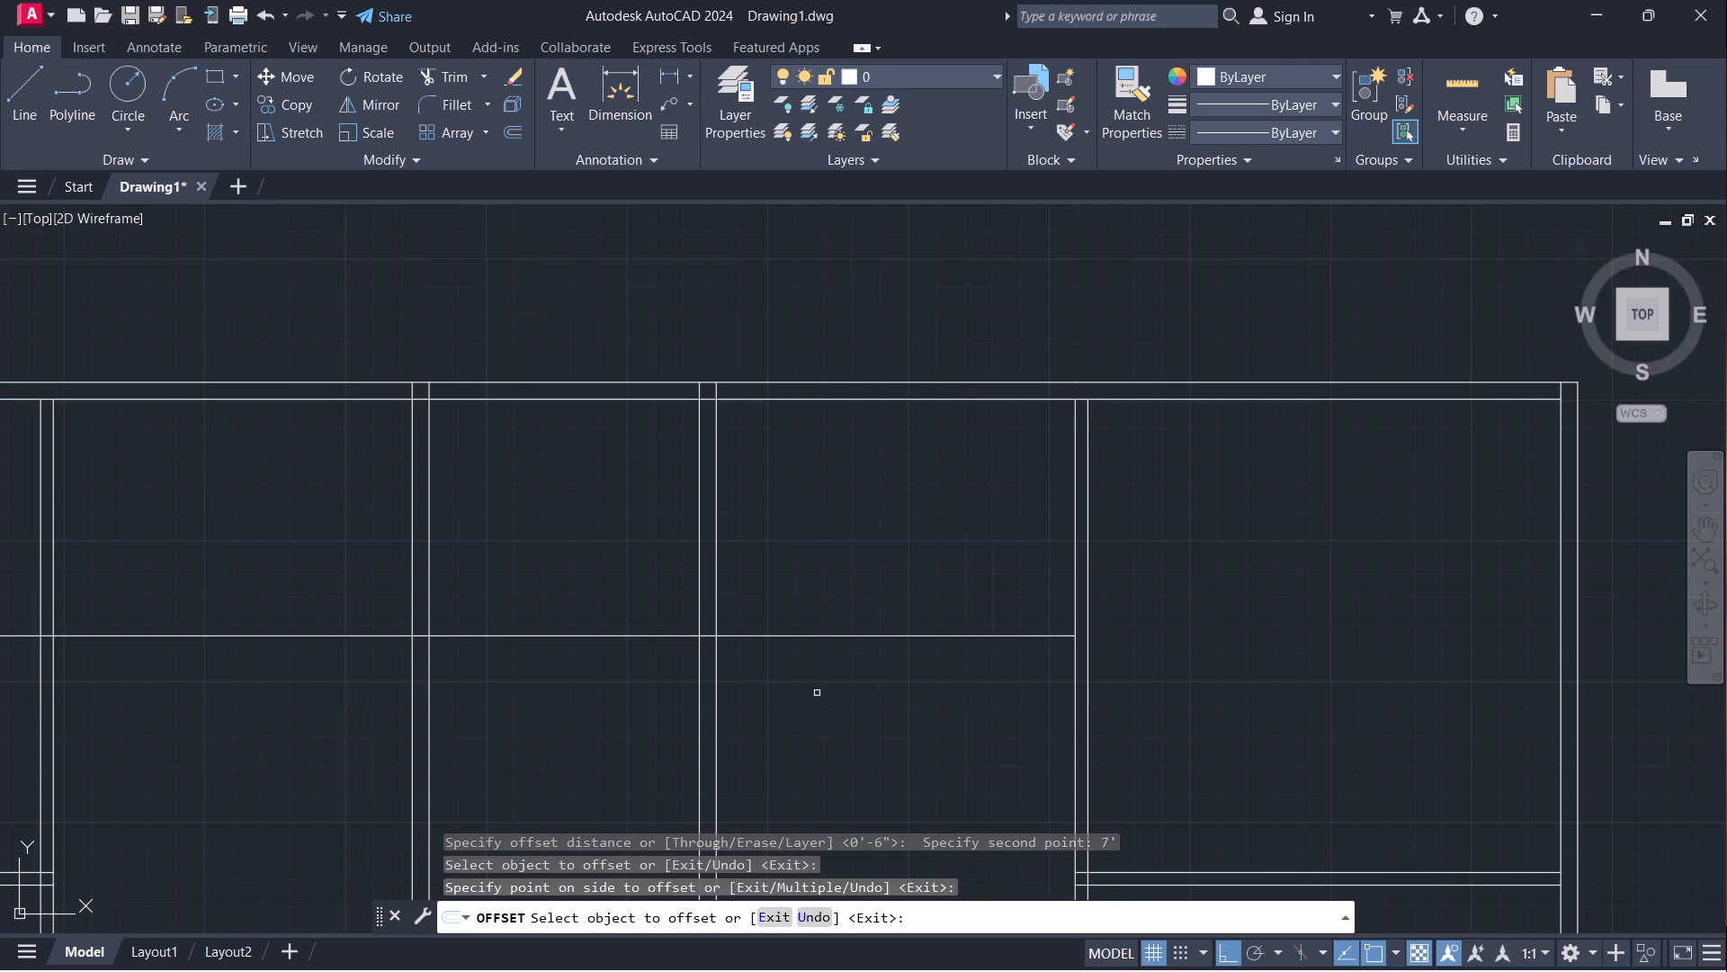
{"action": "key", "text": "Escape"}
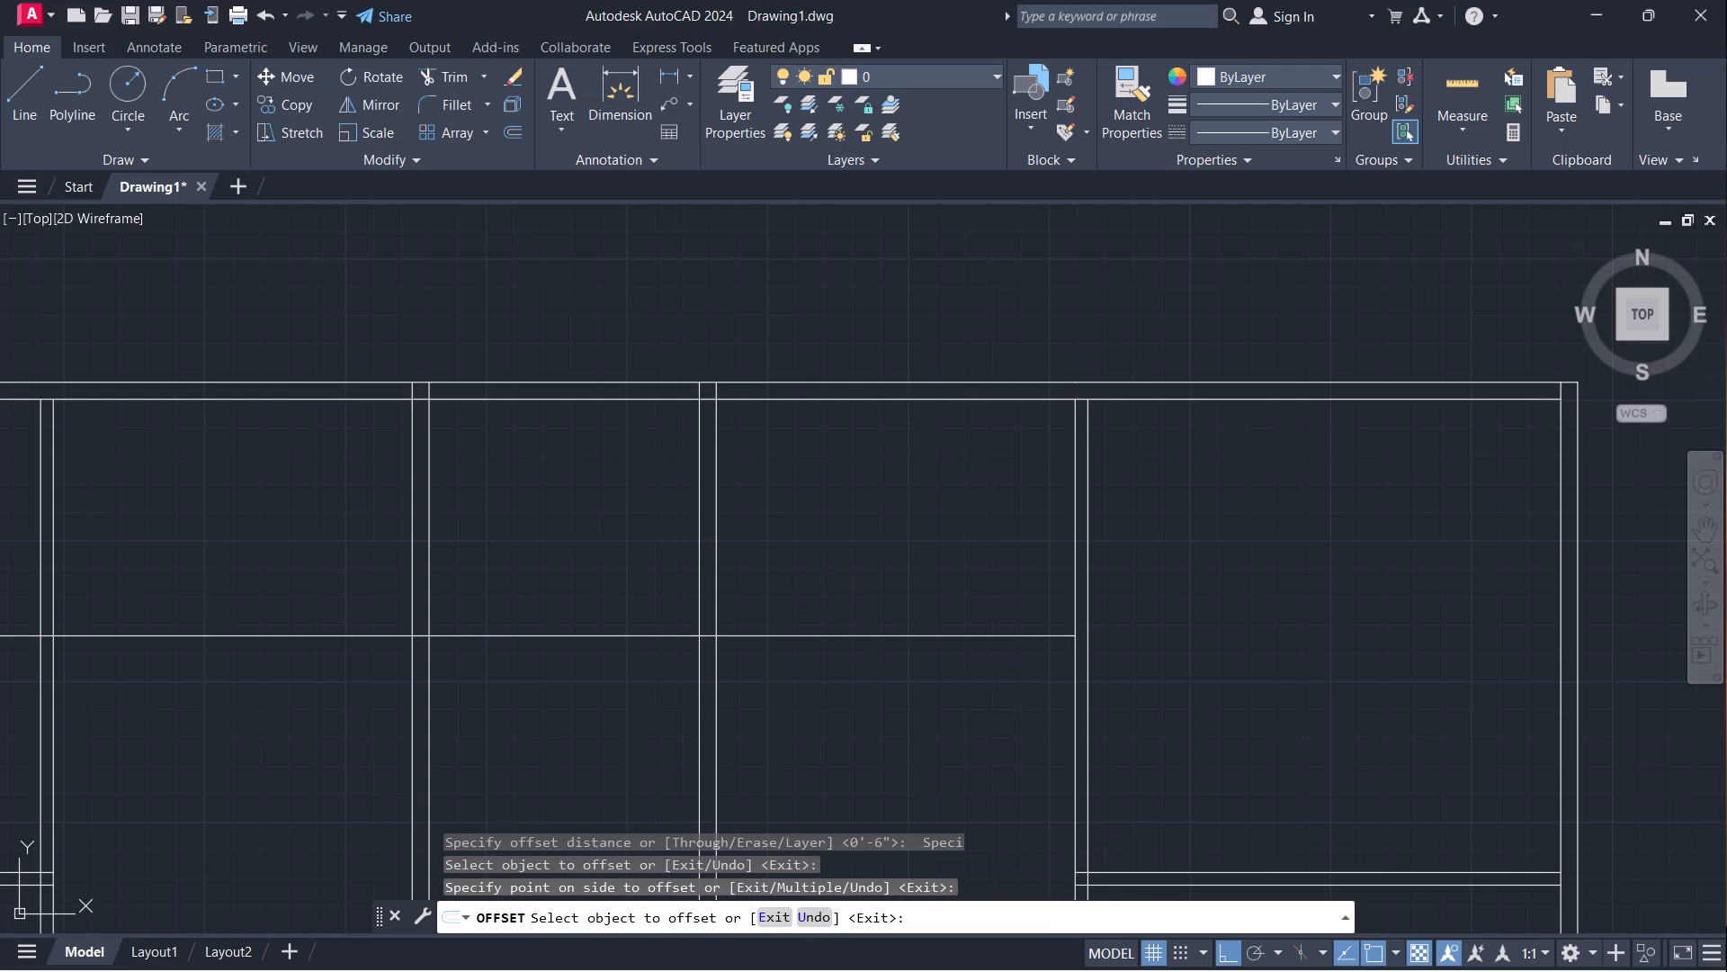
Trim the offset line so only the segment between the second central wall and the east vertical partition remains.
{"action": "type", "text": "tr"}
{"action": "key", "text": "Return"}
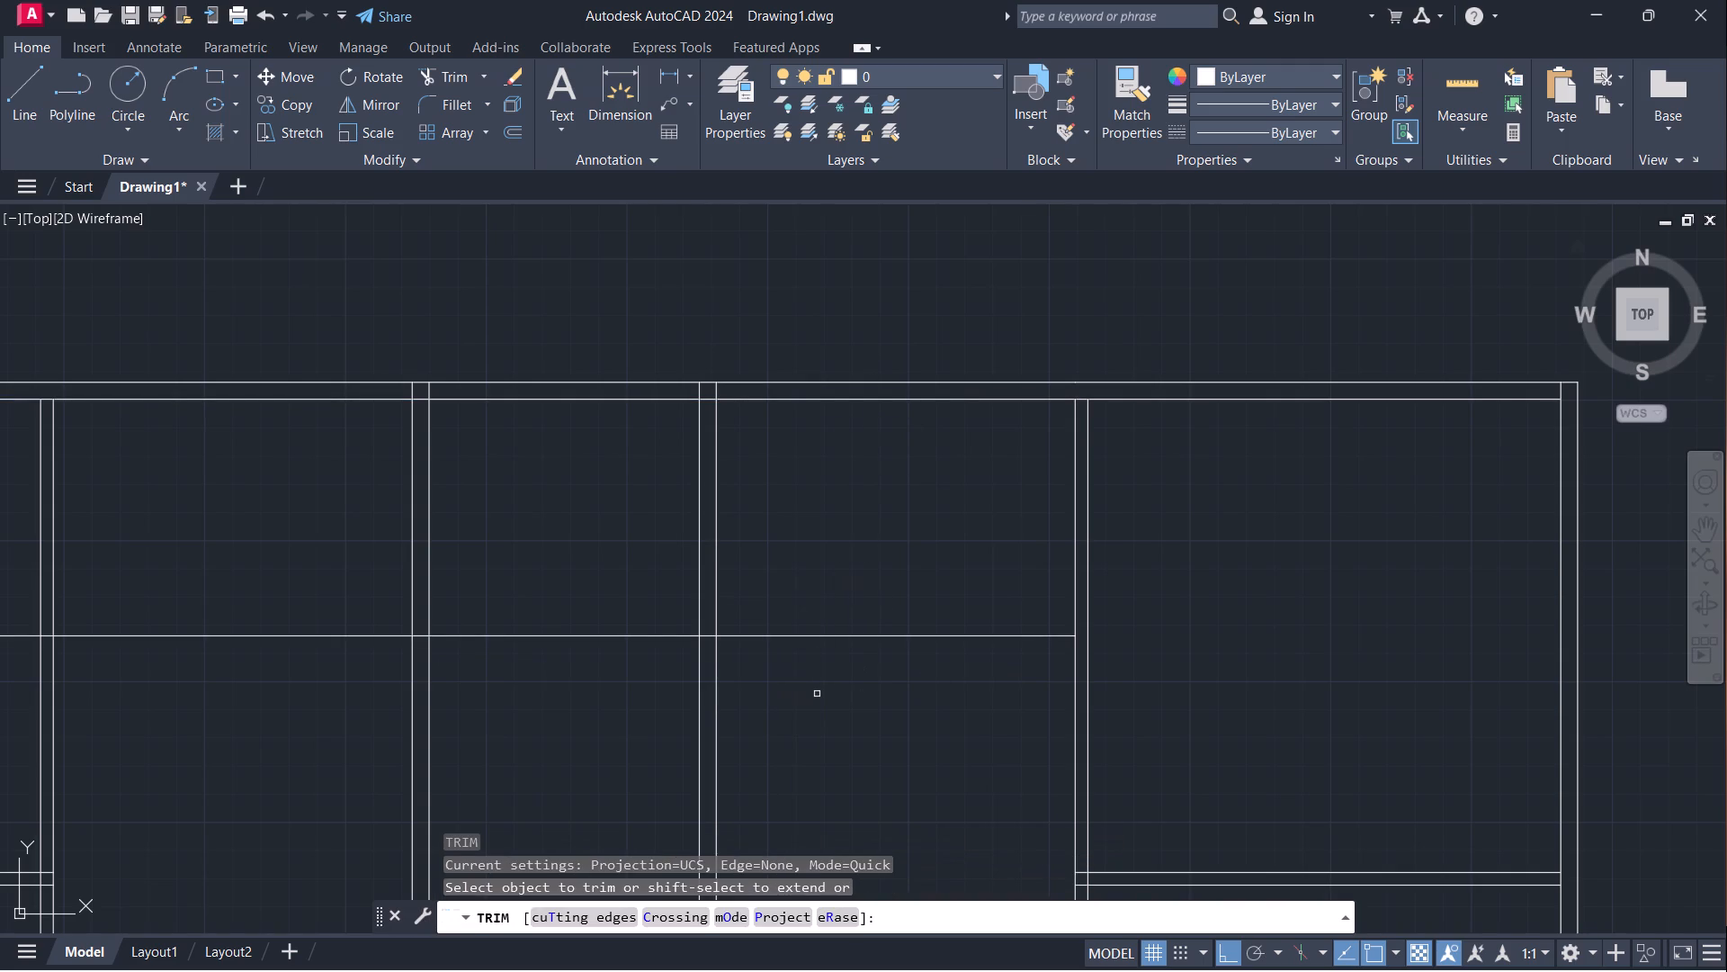
{"action": "left_click", "coordinate": [705, 635]}
{"action": "left_click", "coordinate": [622, 634]}
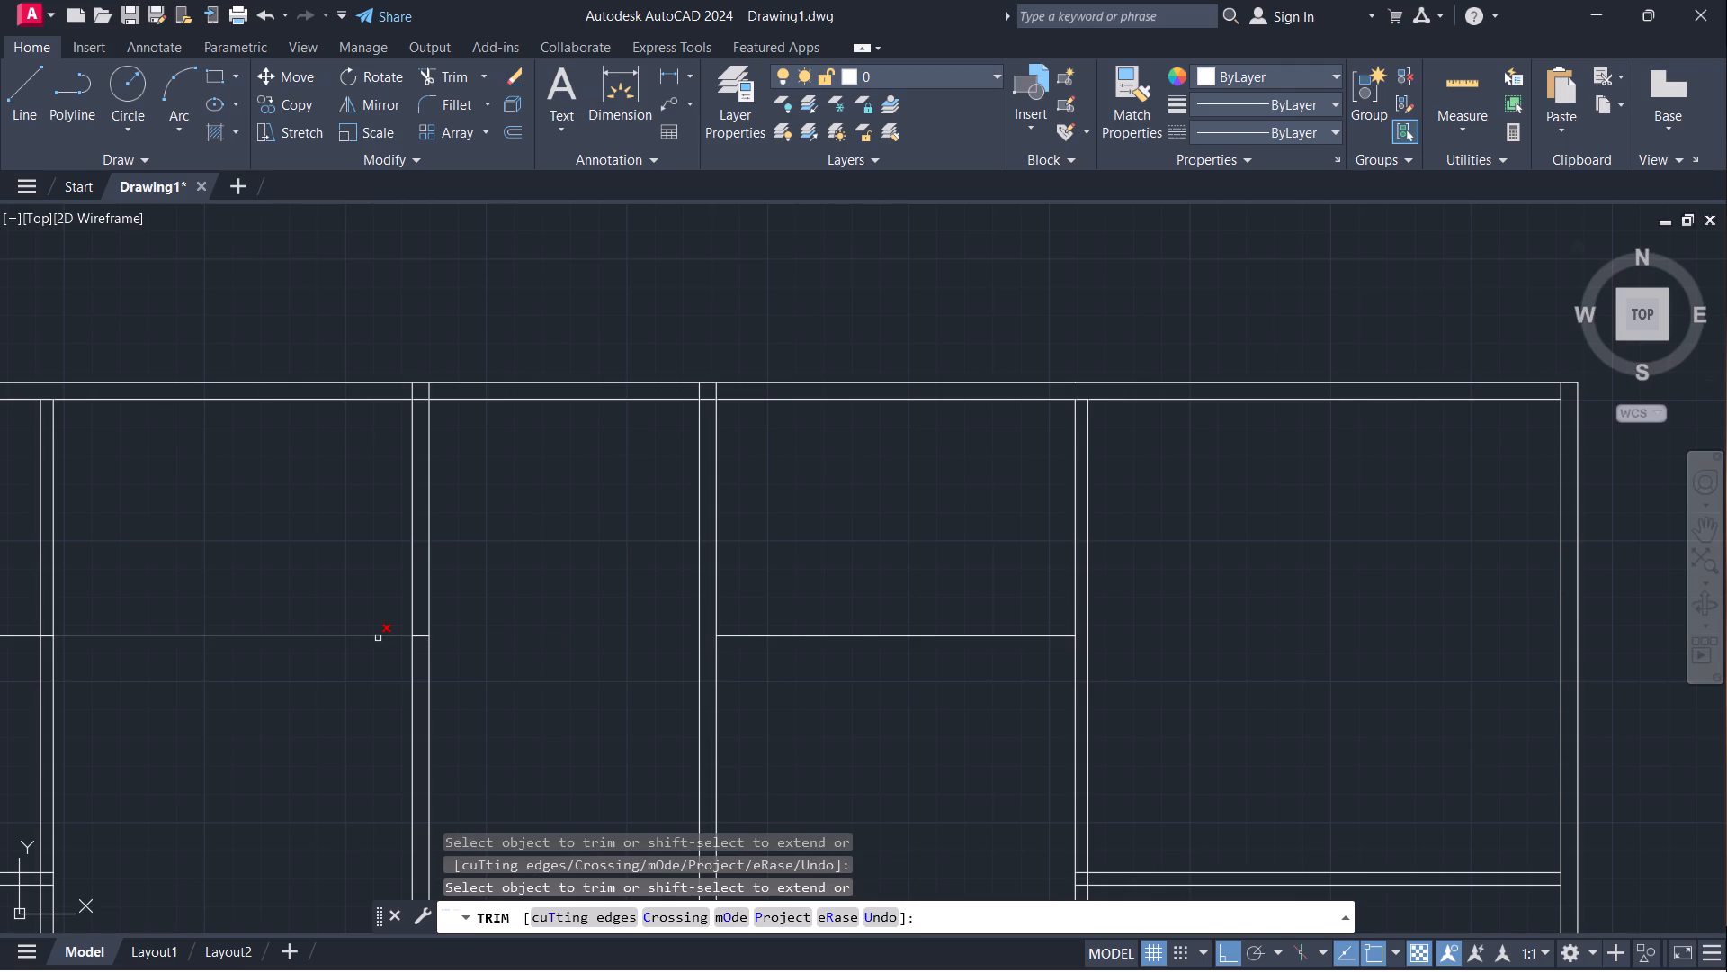
{"action": "scroll", "coordinate": [303, 651], "scroll_direction": "up", "scroll_amount": 2}
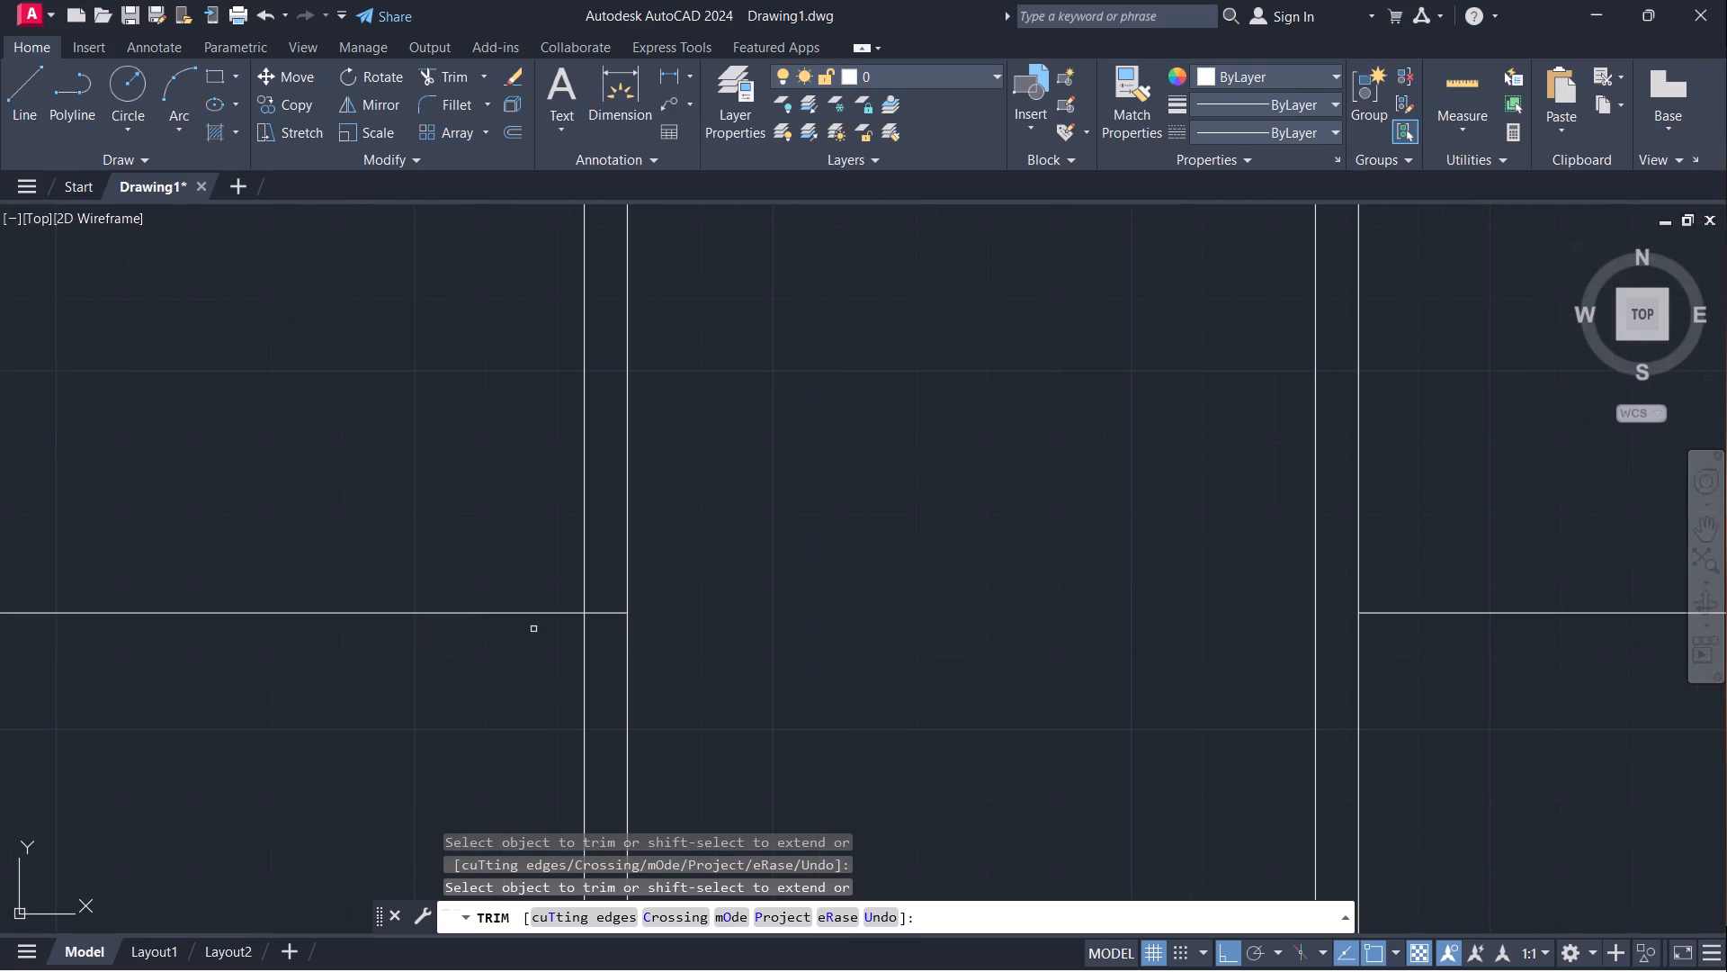
{"action": "left_click", "coordinate": [609, 616]}
{"action": "left_click", "coordinate": [543, 612]}
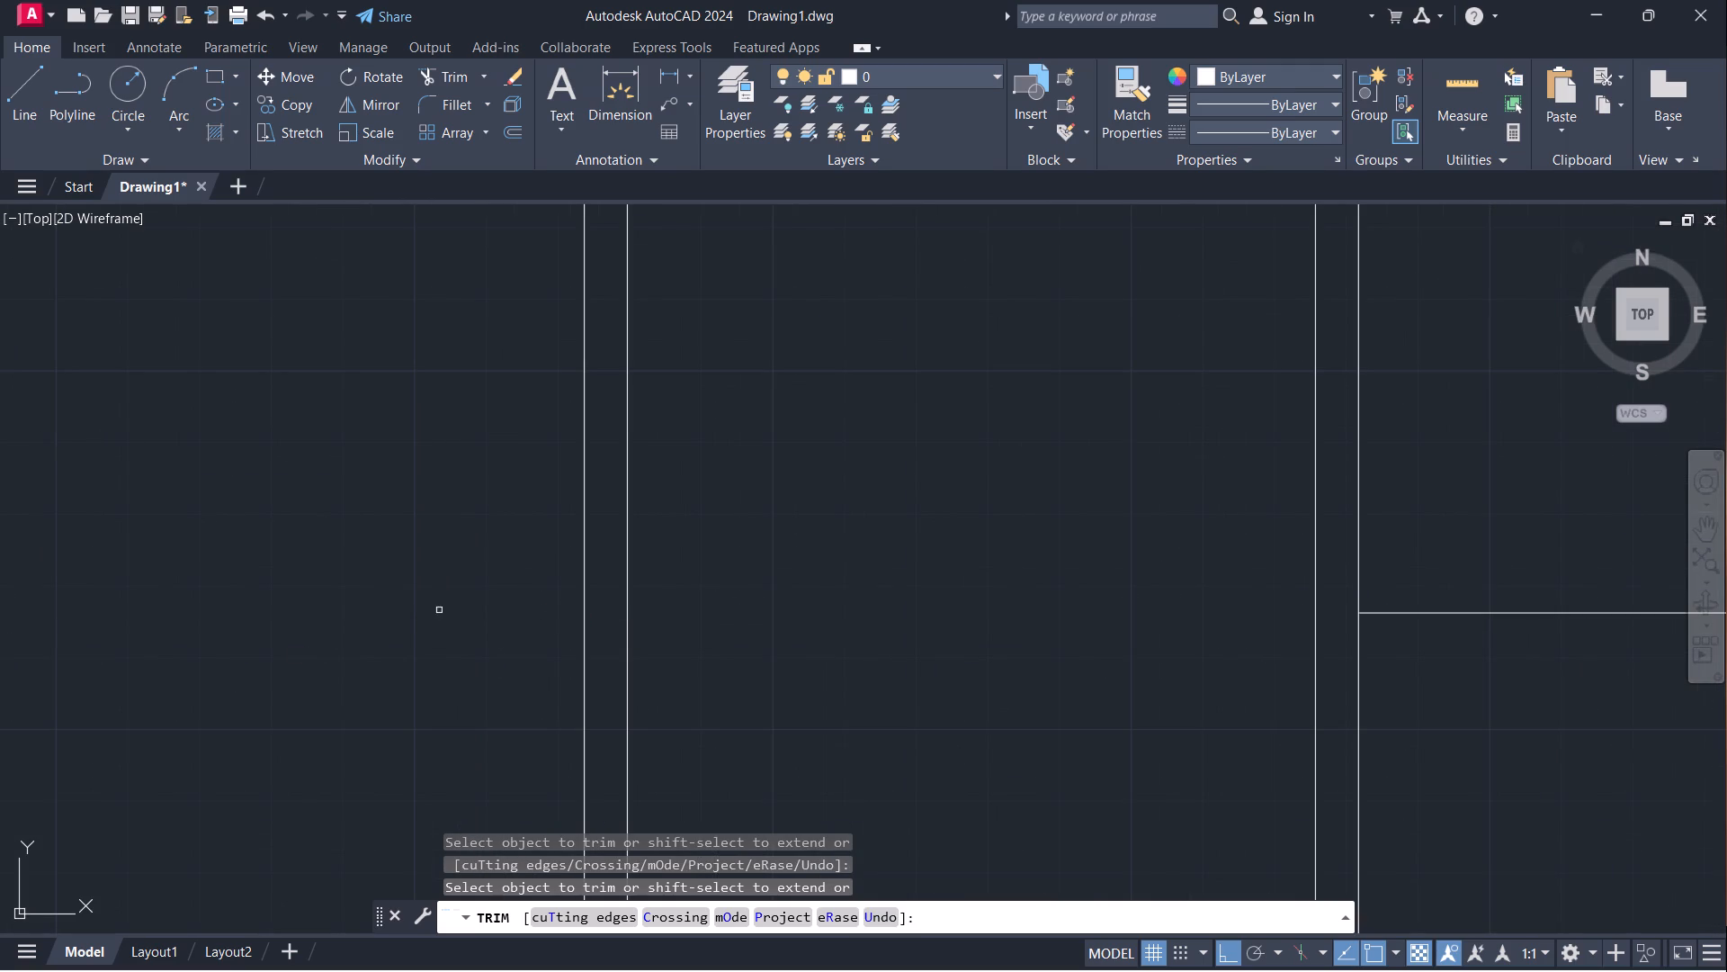
{"action": "scroll", "coordinate": [1125, 670], "scroll_direction": "down", "scroll_amount": 3}
{"action": "middle_click_drag", "start_coordinate": [1012, 663], "coordinate": [679, 652]}
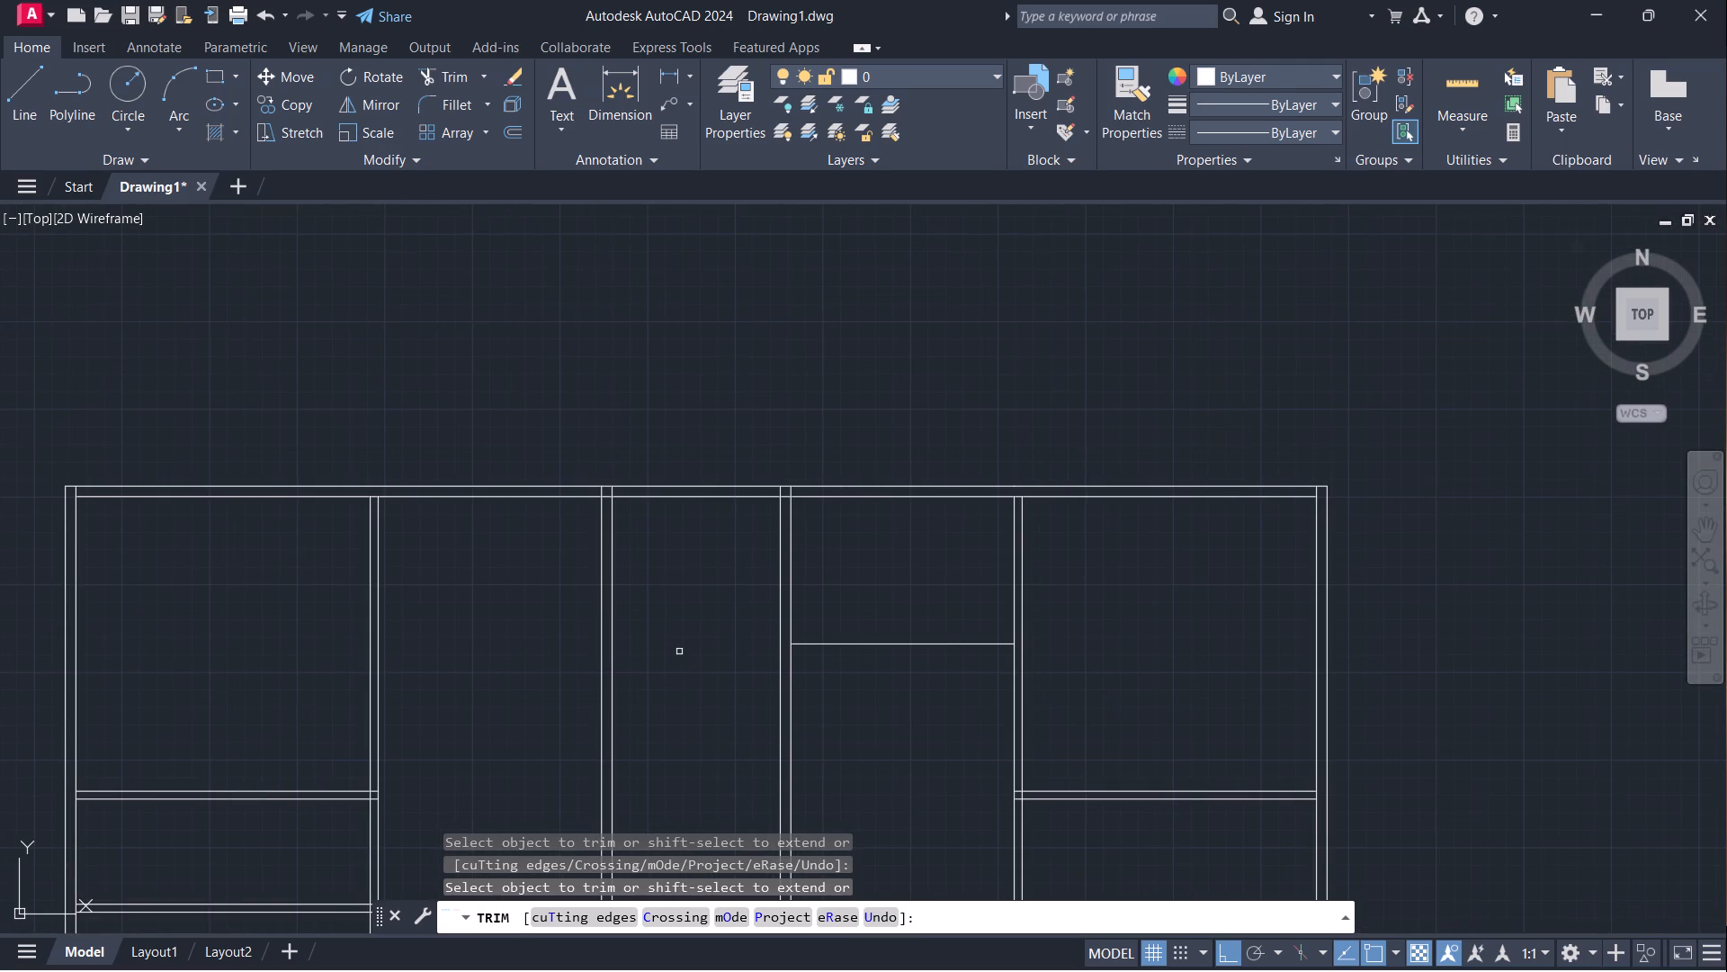
{"action": "key", "text": "Escape"}
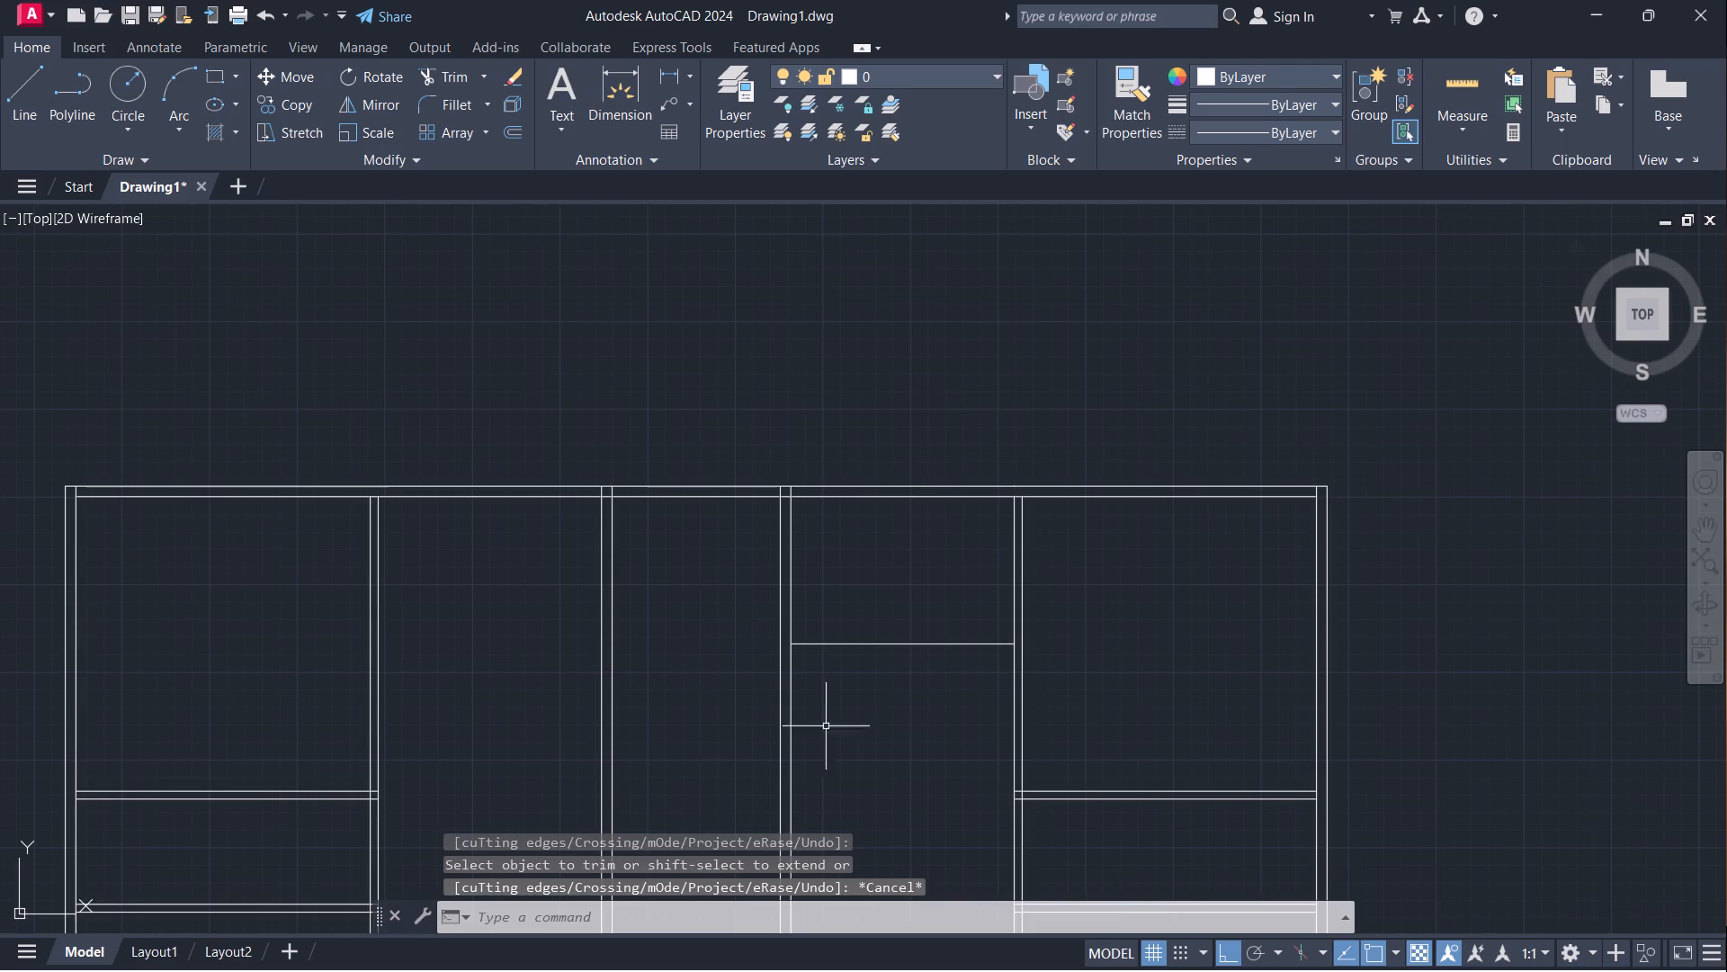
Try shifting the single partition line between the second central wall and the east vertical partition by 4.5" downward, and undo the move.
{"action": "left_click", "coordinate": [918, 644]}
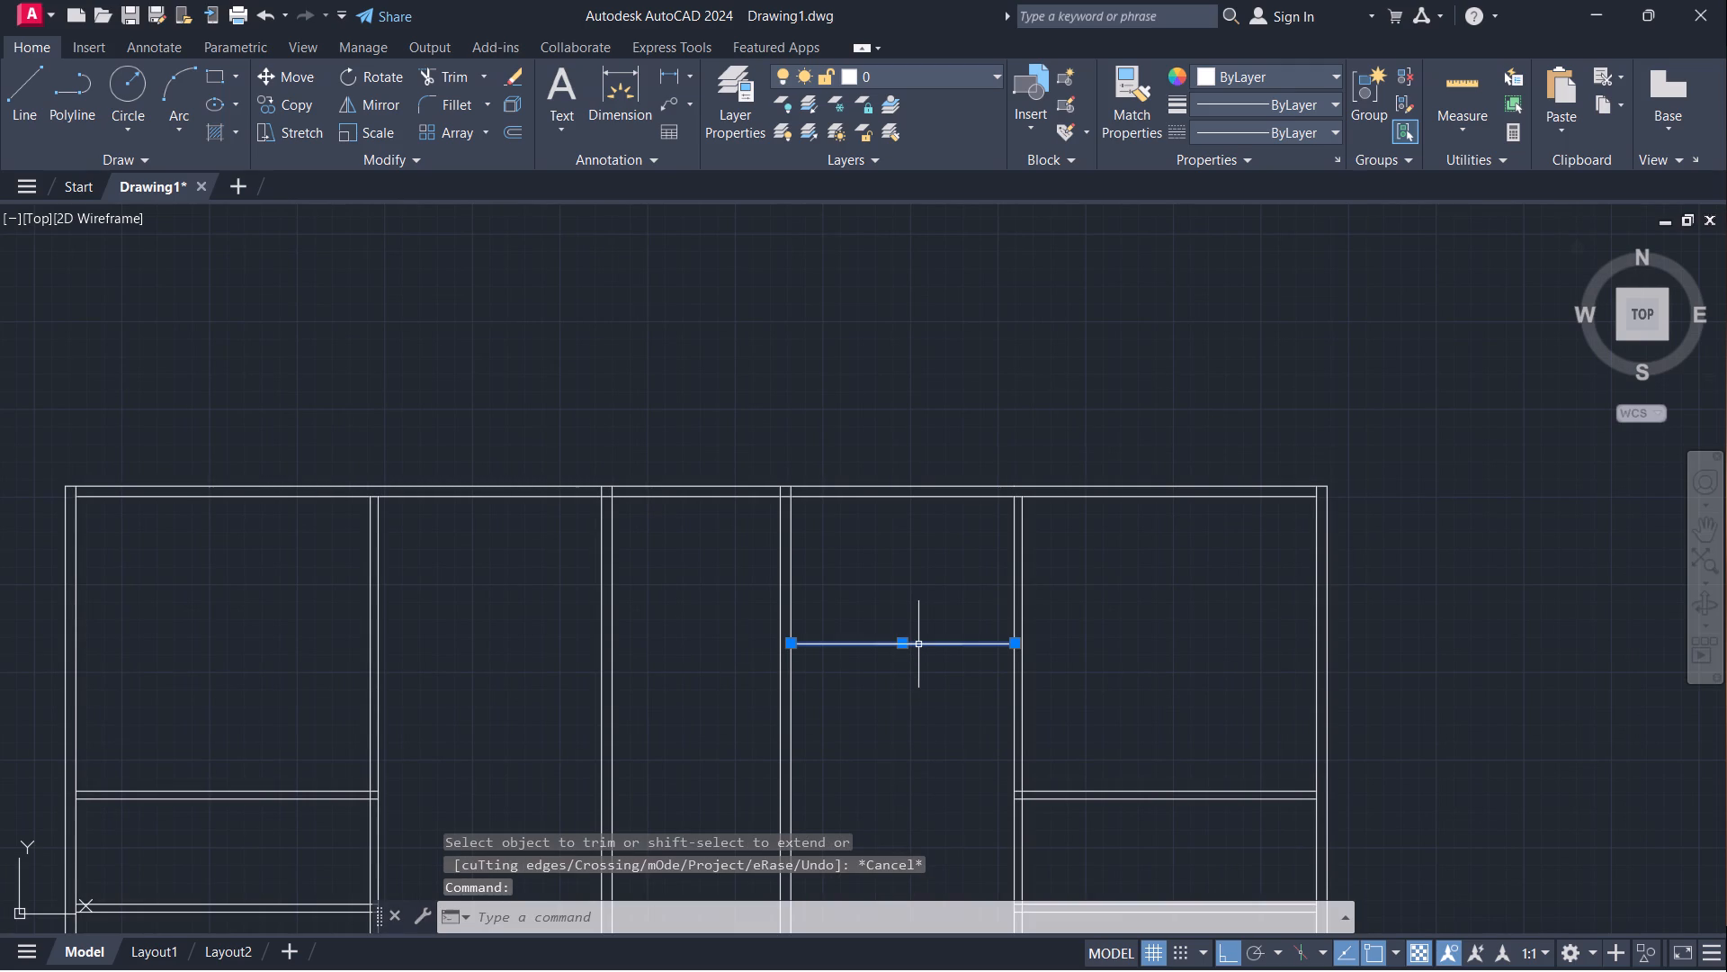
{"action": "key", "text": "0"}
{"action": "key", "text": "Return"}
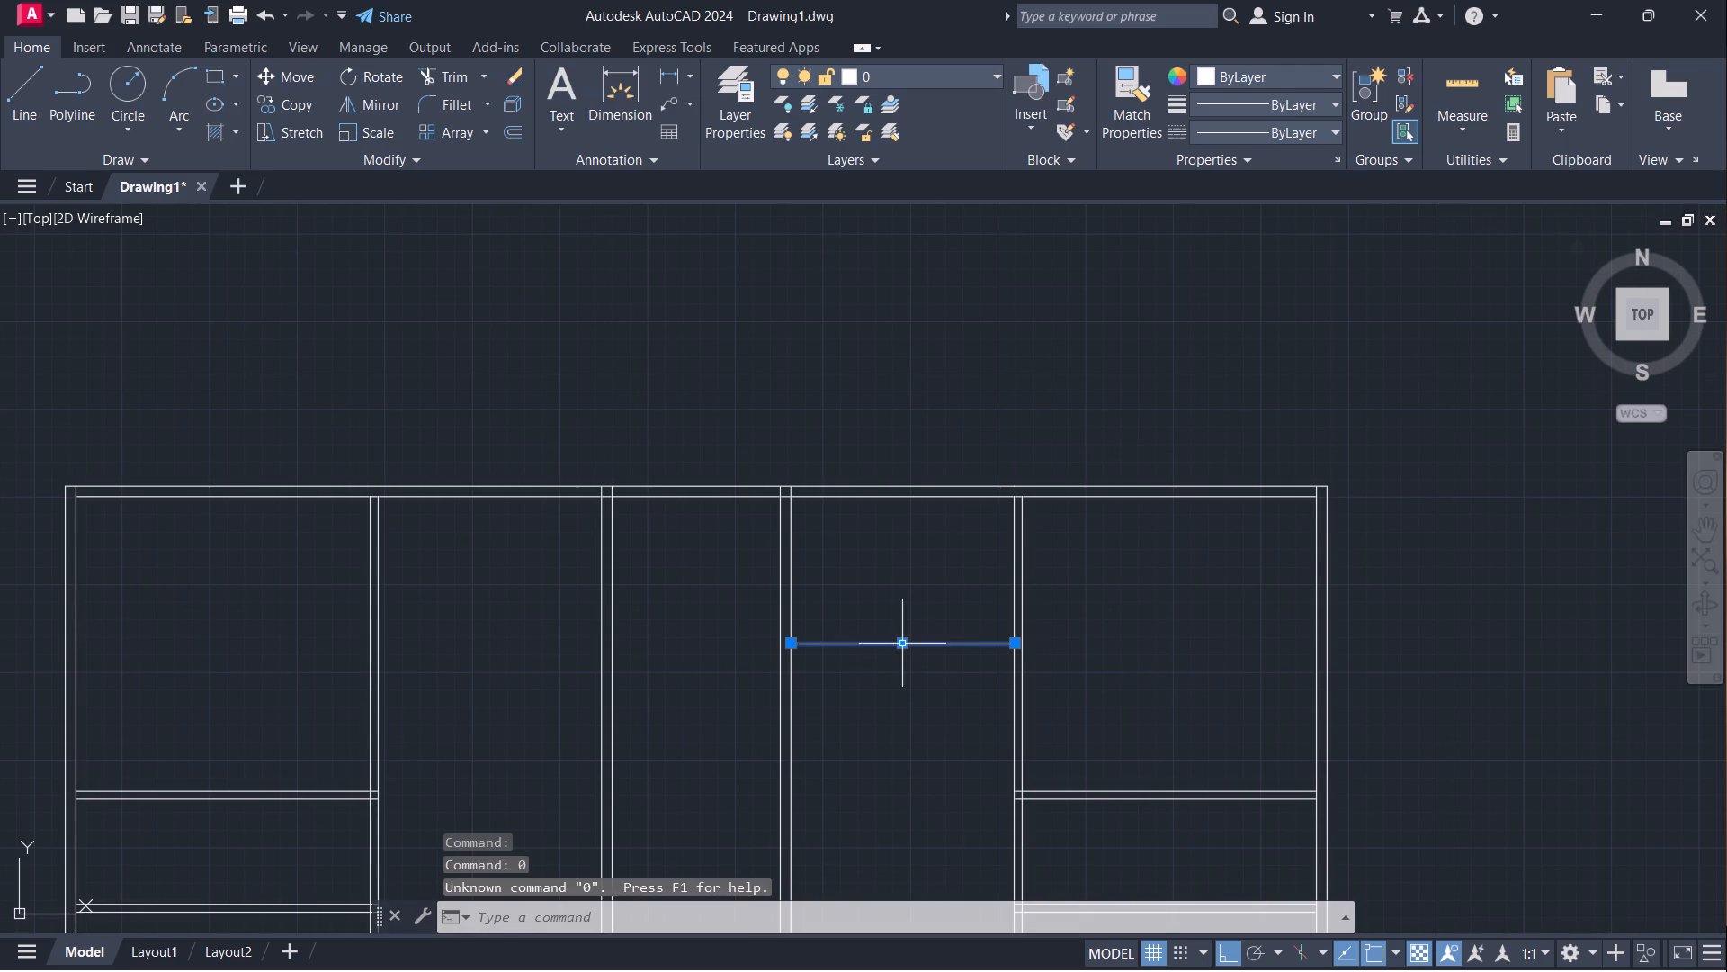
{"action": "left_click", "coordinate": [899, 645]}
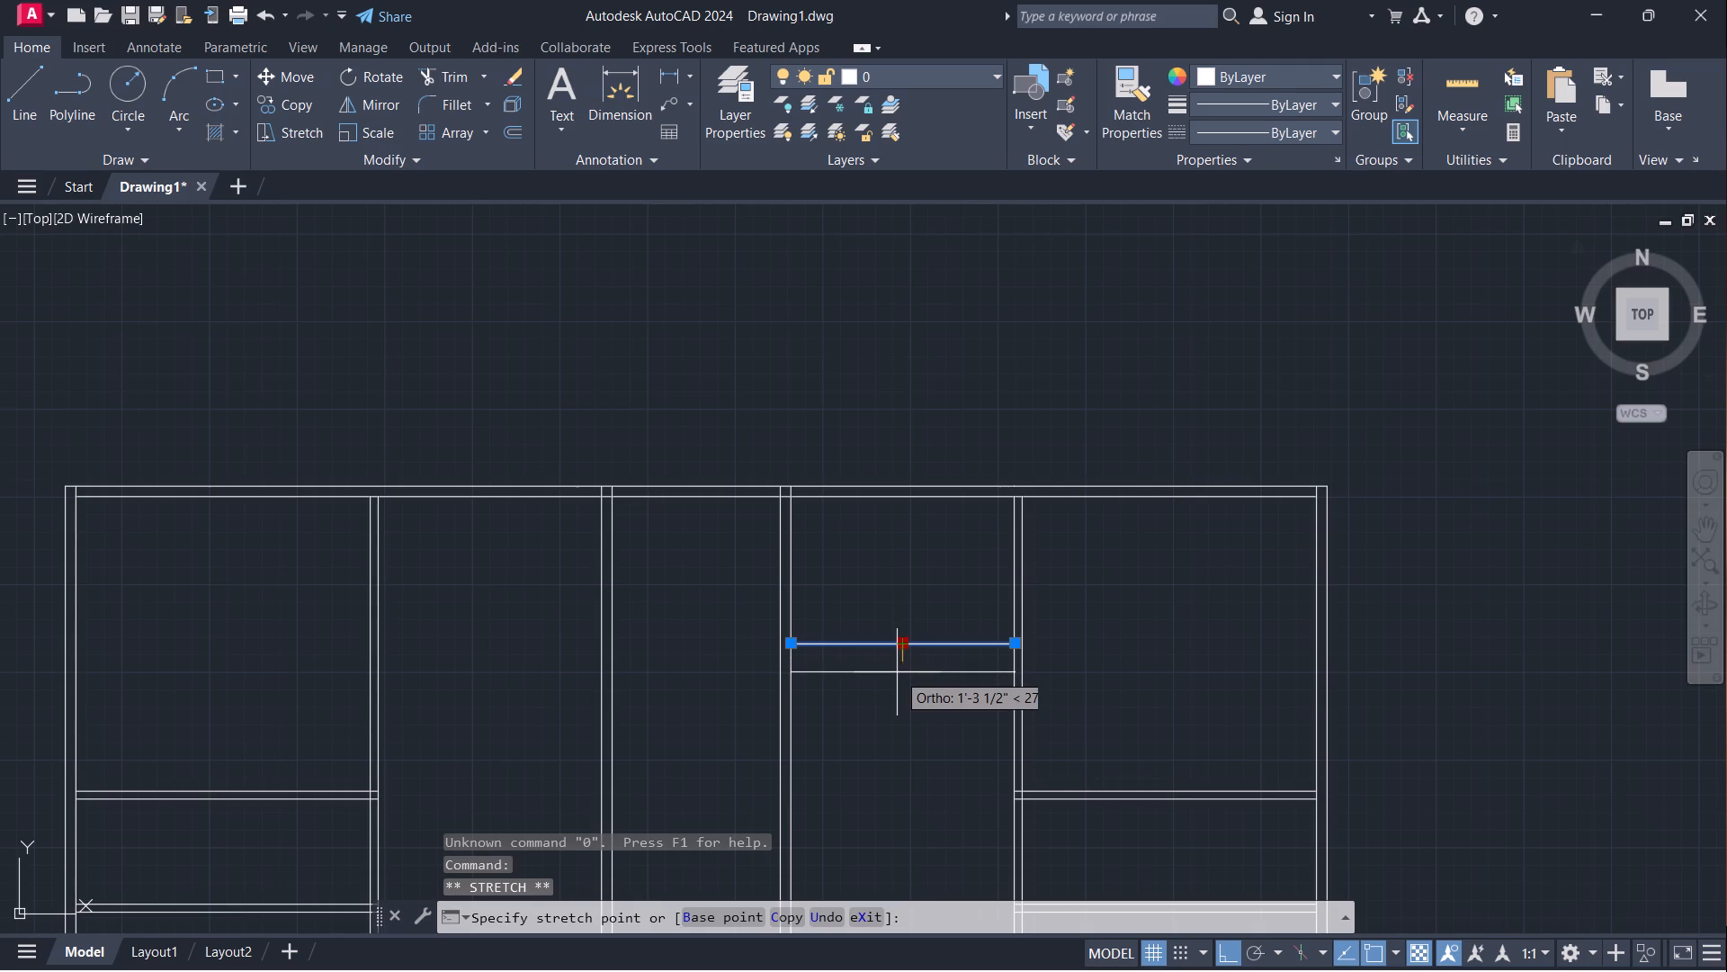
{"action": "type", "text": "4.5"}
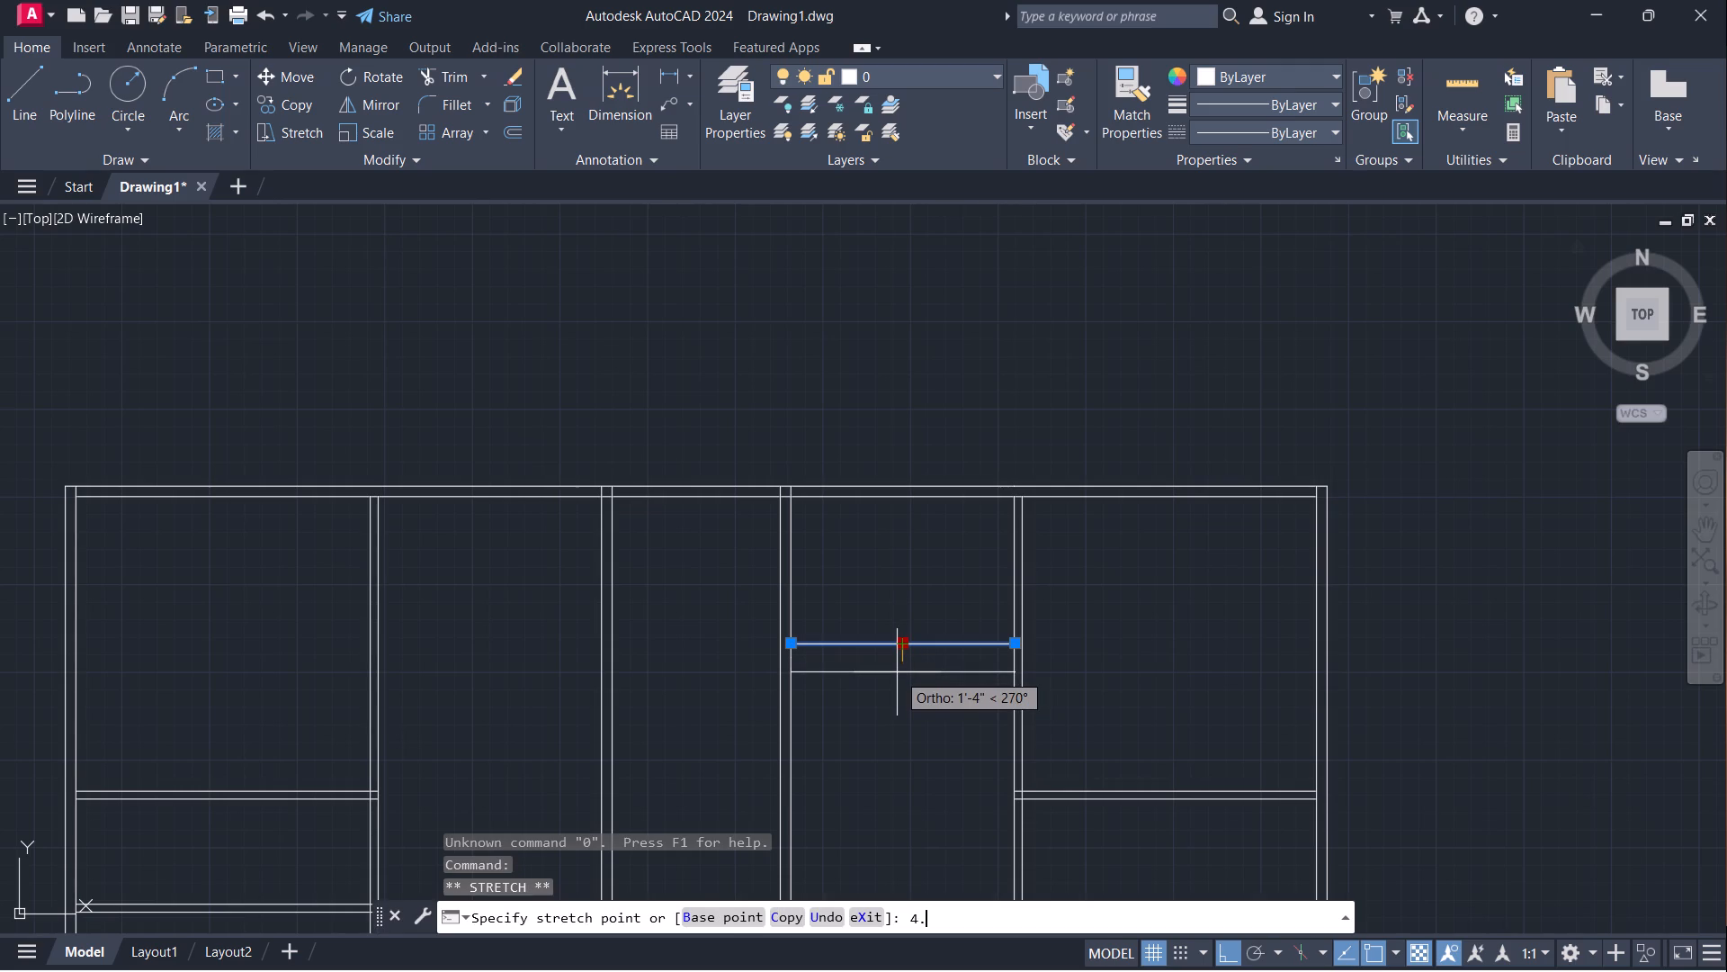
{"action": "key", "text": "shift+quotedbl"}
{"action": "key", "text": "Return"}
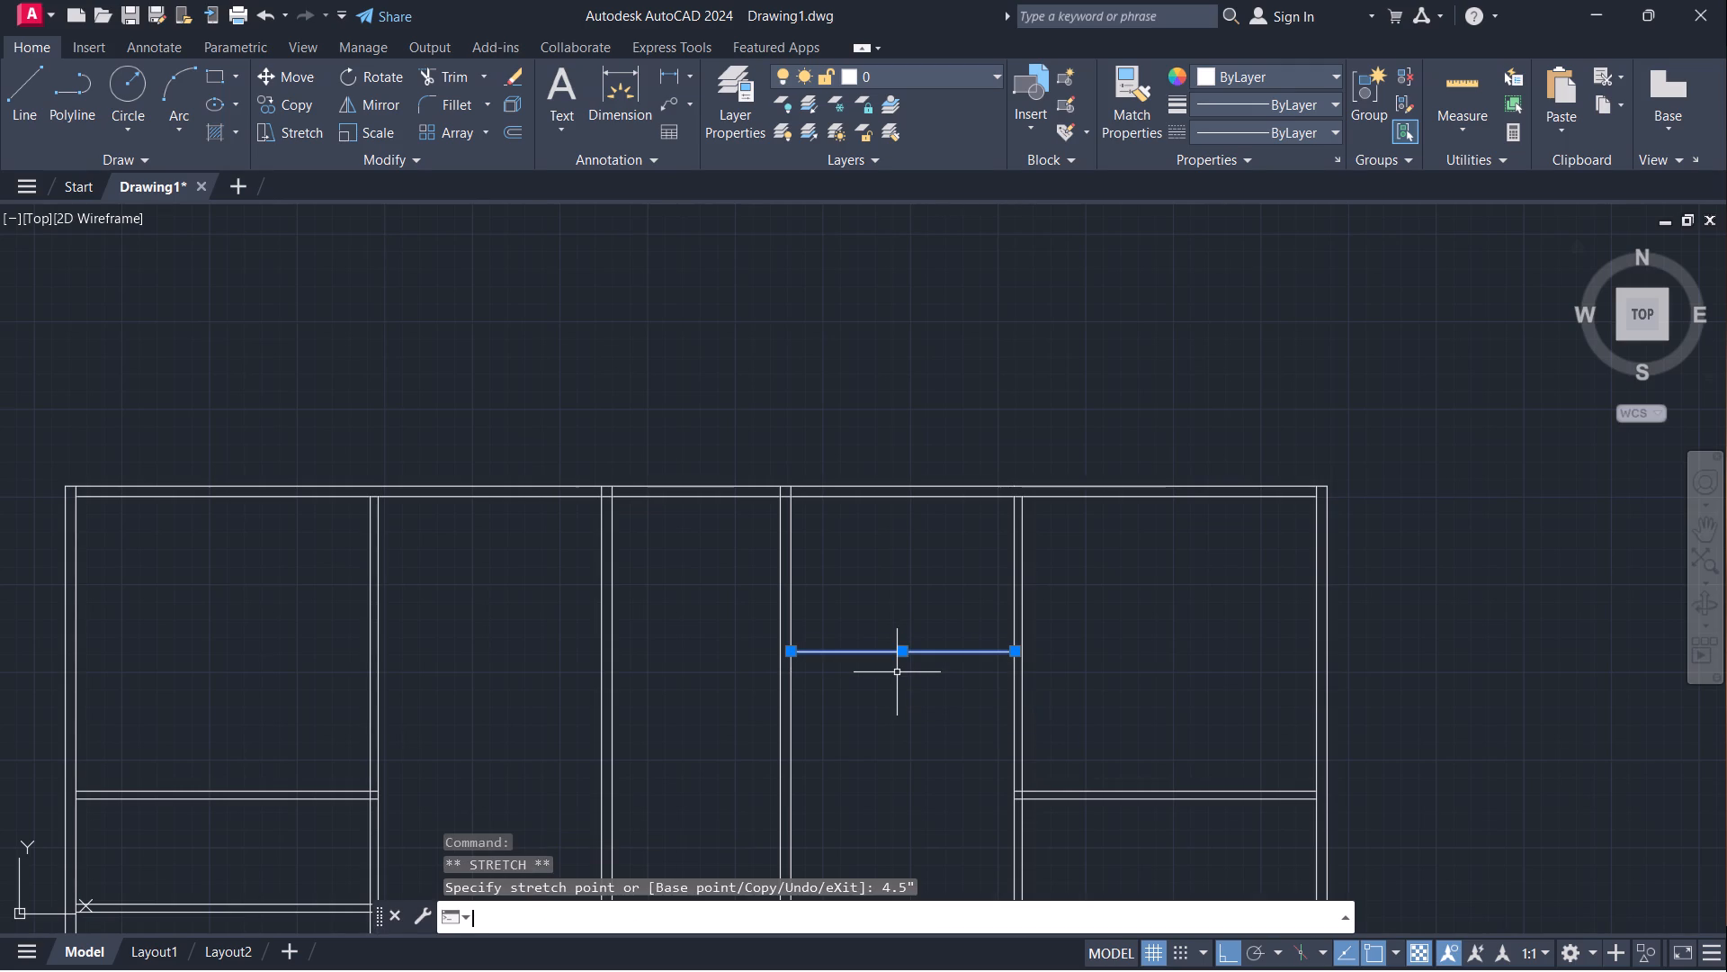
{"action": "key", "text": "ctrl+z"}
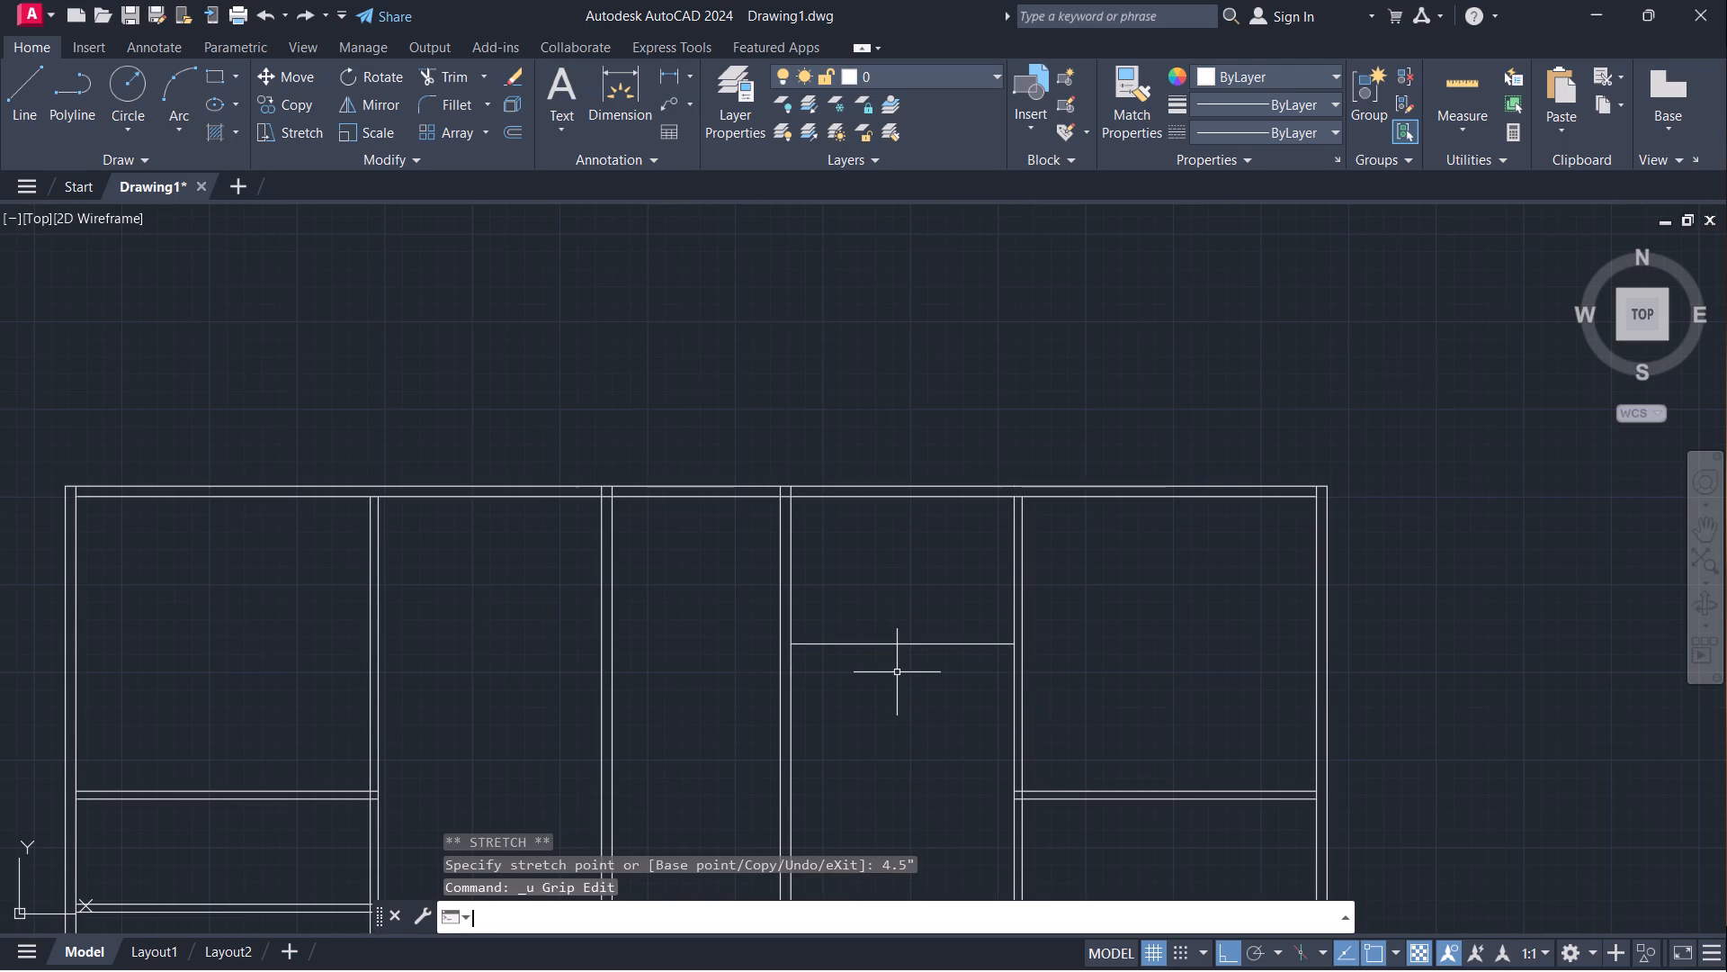
Offset the single line between the second central wall and the east vertical partition 4.5" downward.
{"action": "left_click", "coordinate": [894, 642]}
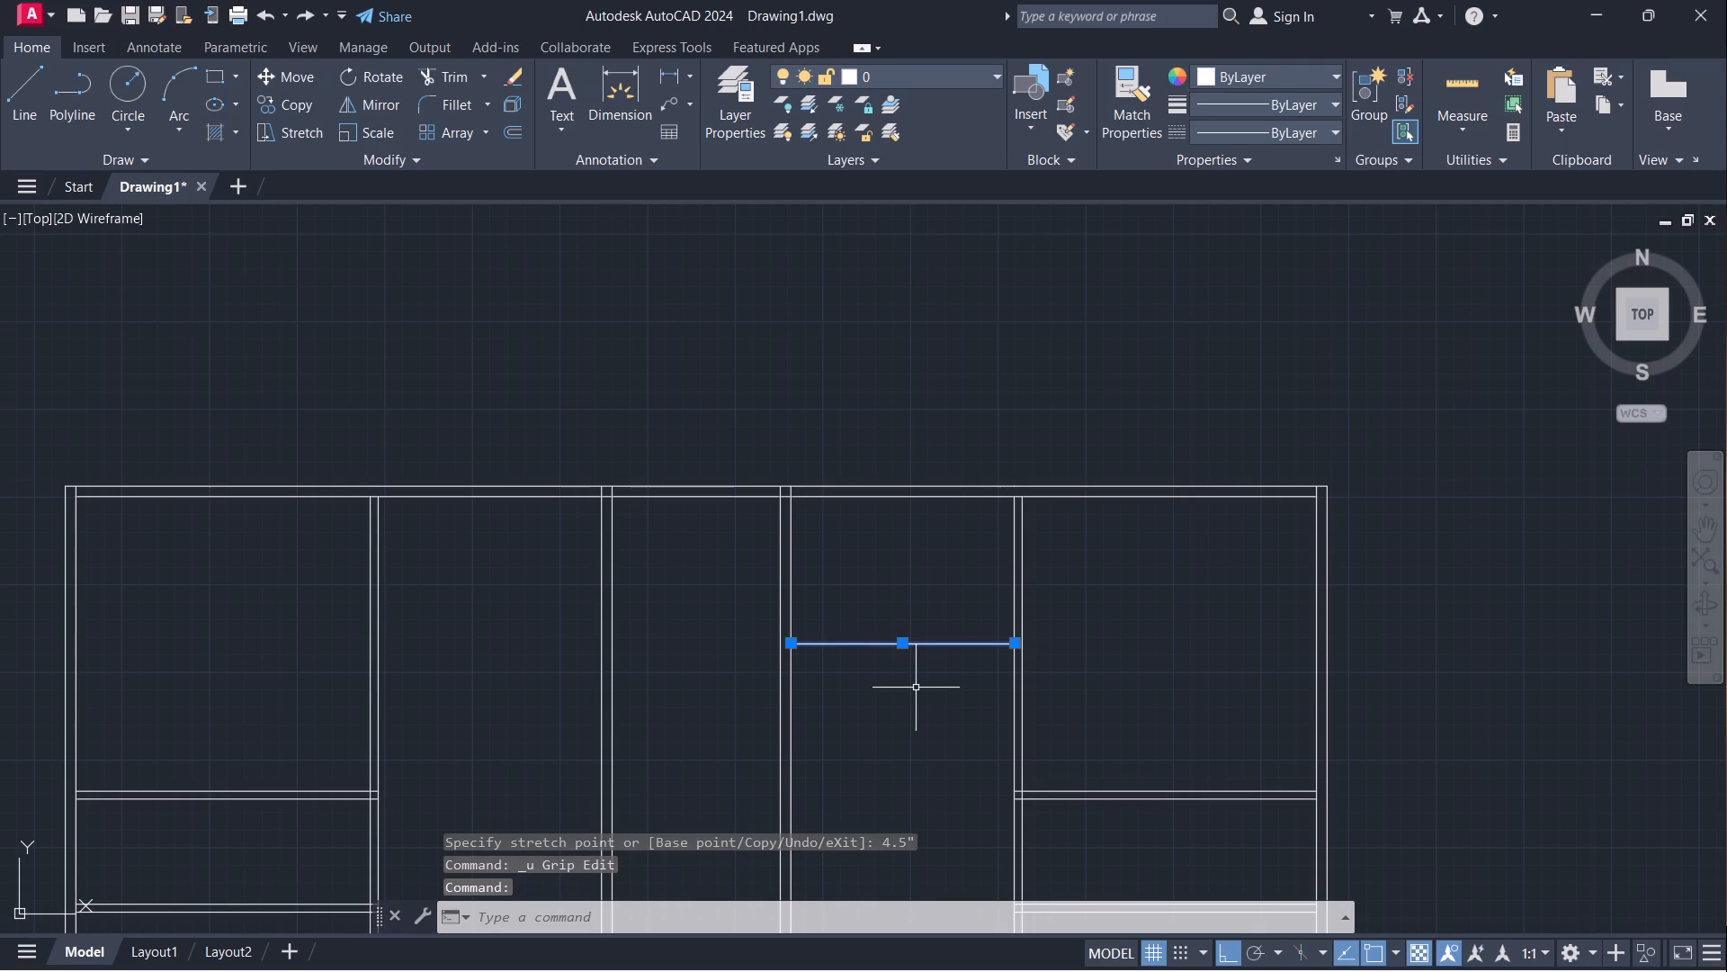
{"action": "key", "text": "o"}
{"action": "key", "text": "Return"}
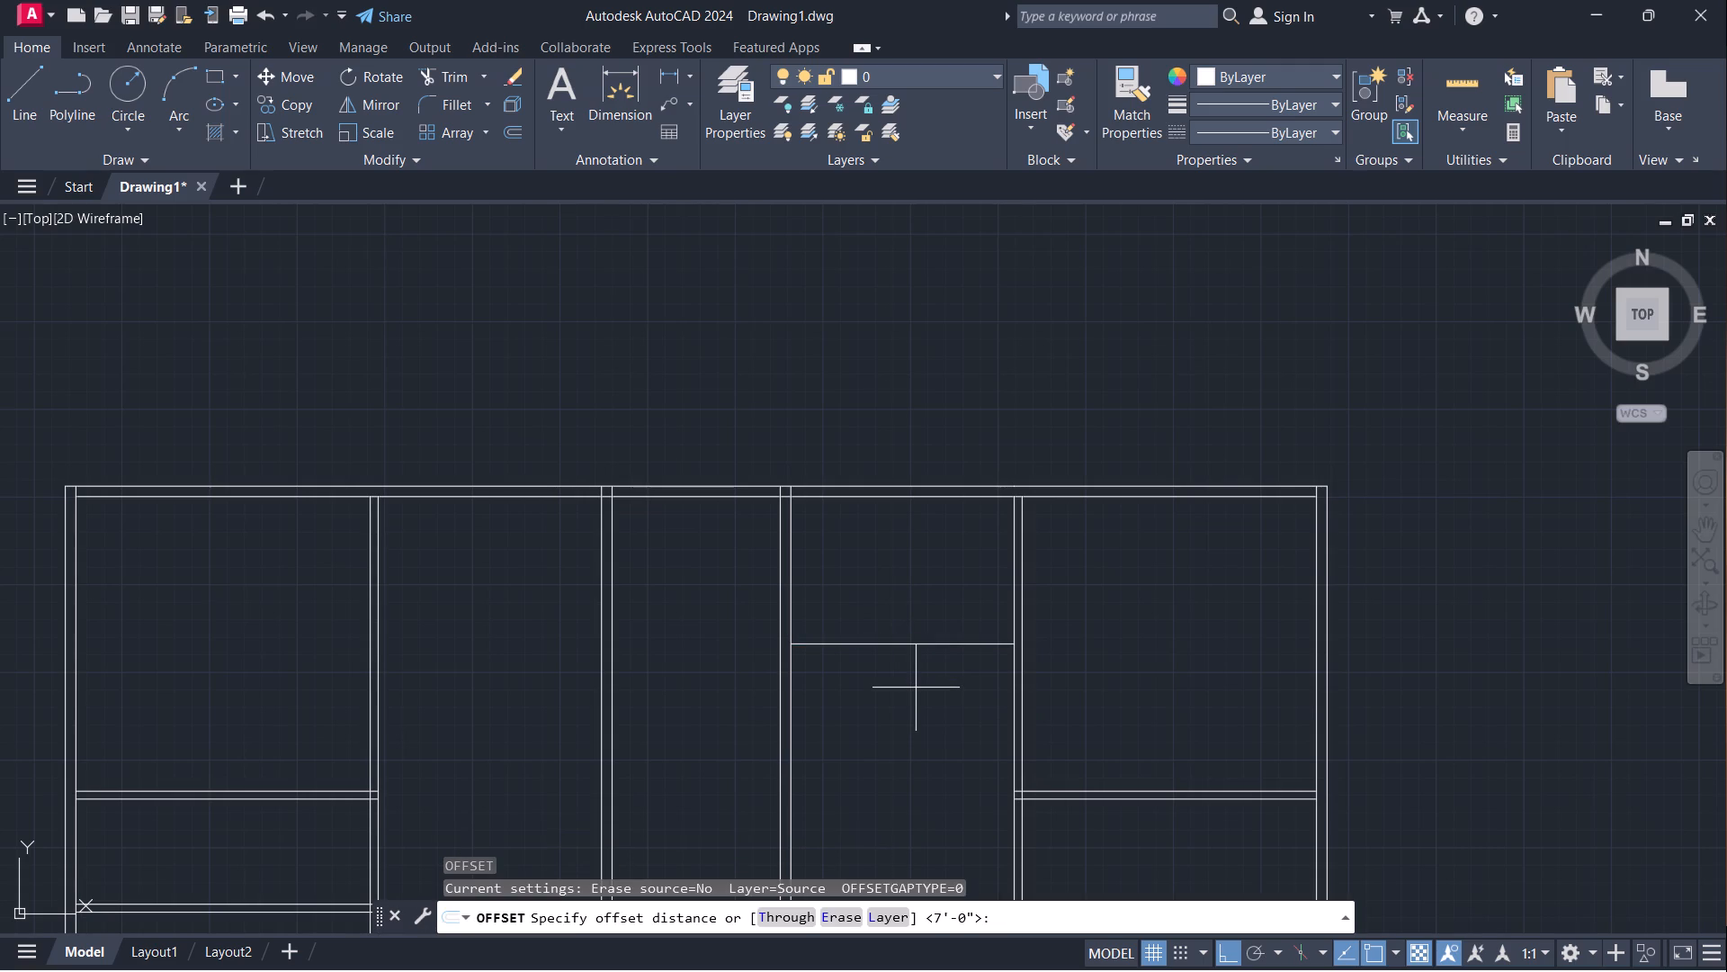
{"action": "left_click", "coordinate": [903, 643]}
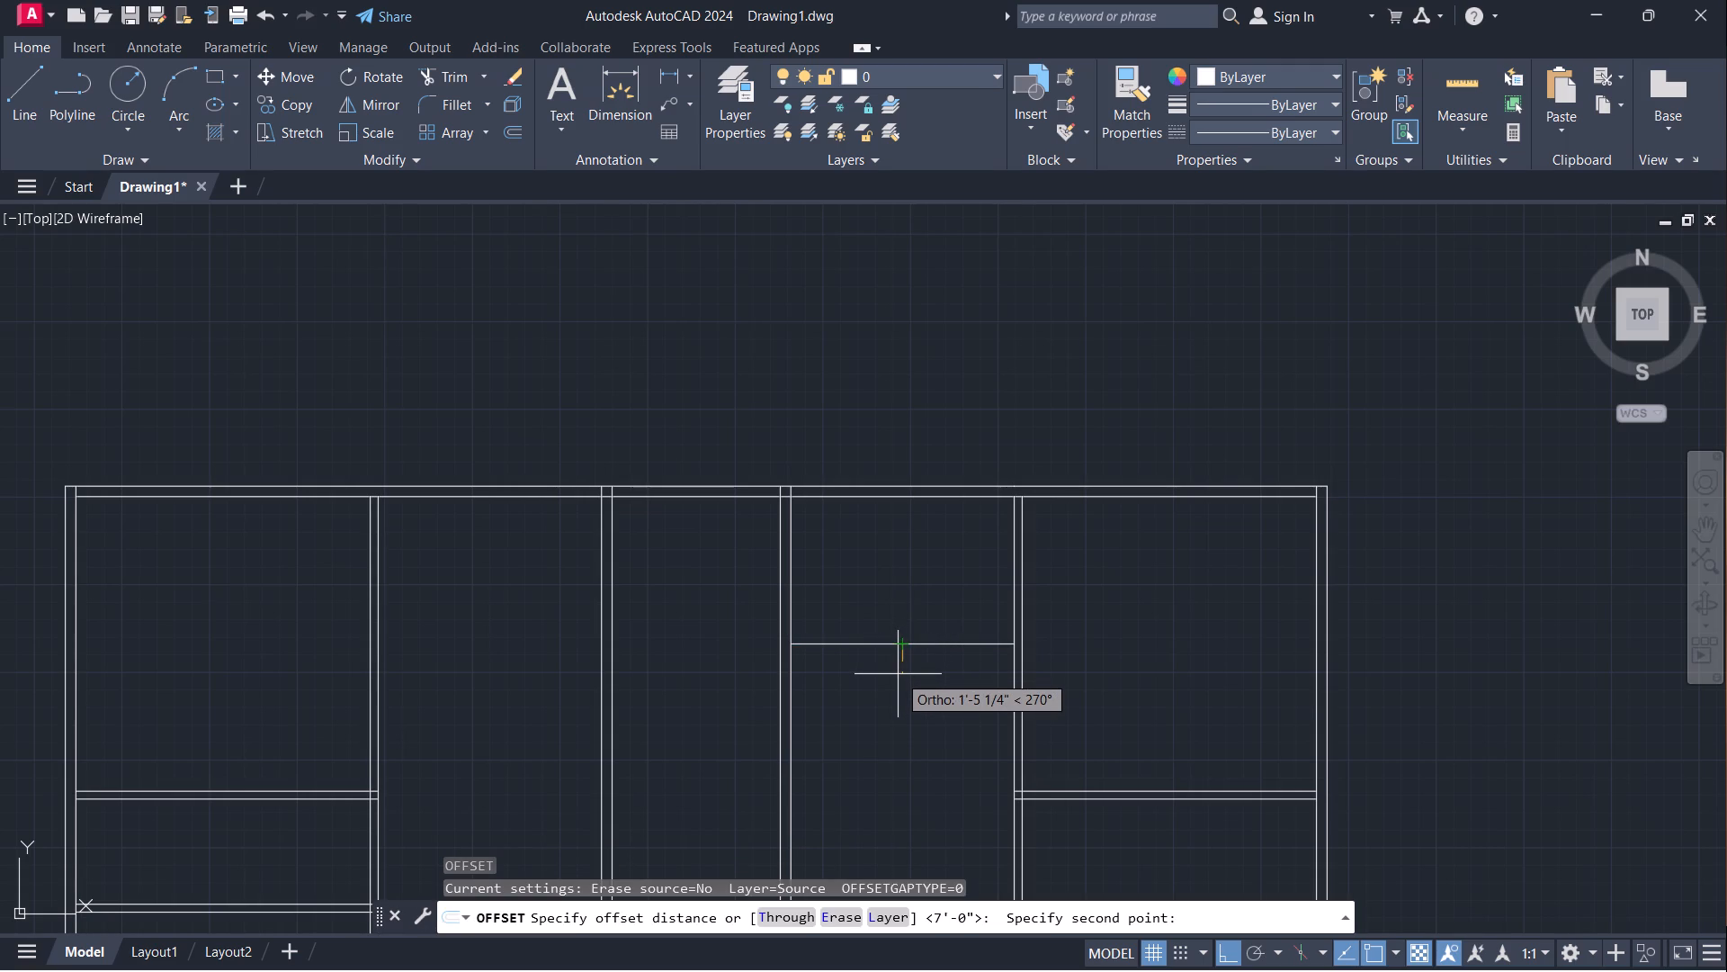
{"action": "type", "text": "4.5\""}
{"action": "key", "text": "Return"}
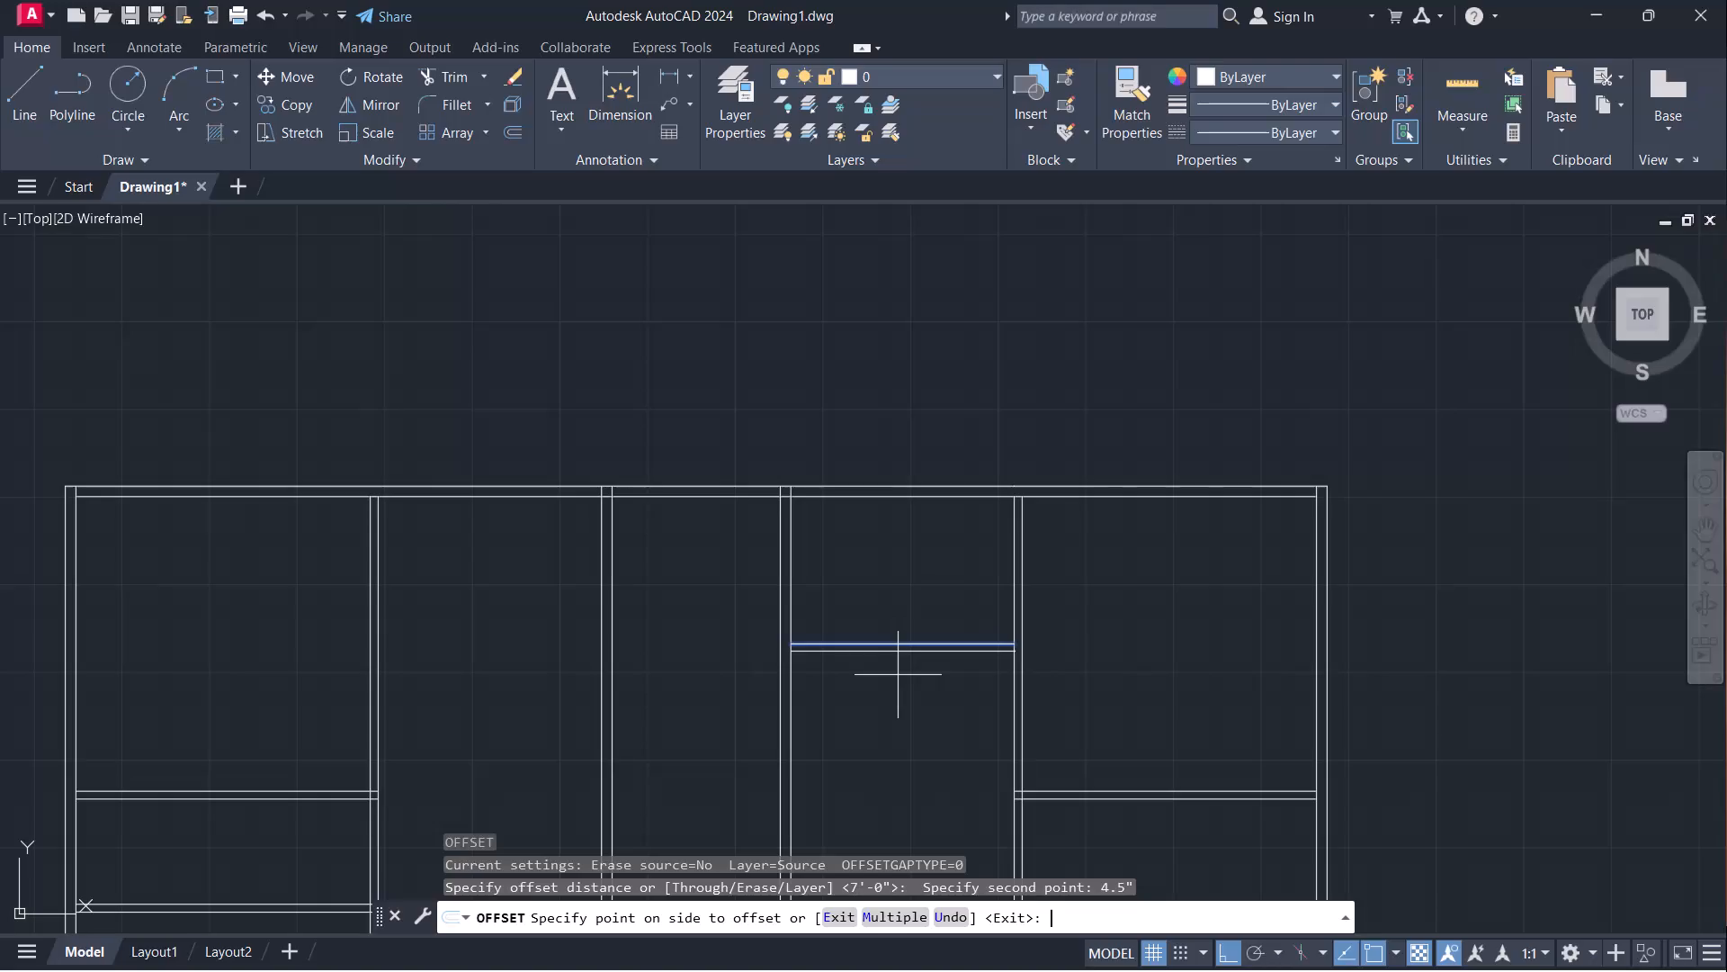
{"action": "left_click", "coordinate": [904, 706]}
Extend the new partition's lower line westward through the second central wall to that wall's west face.
{"action": "scroll", "coordinate": [919, 625], "scroll_direction": "up", "scroll_amount": 2}
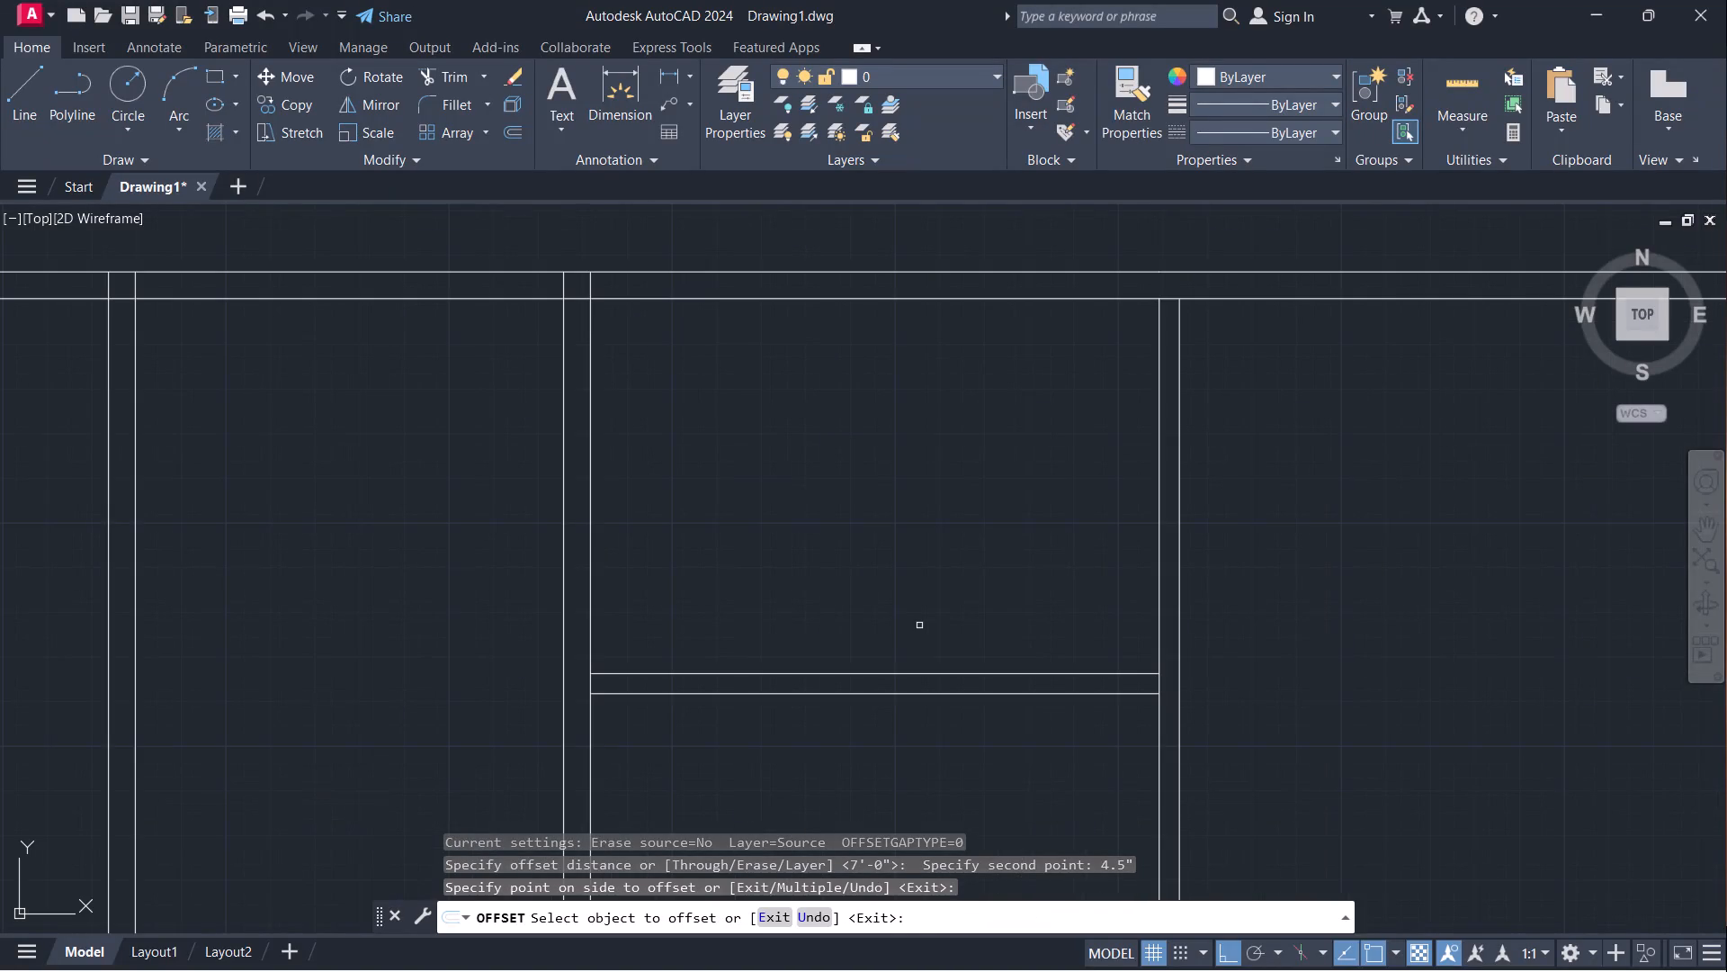
{"action": "type", "text": "ex"}
{"action": "key", "text": "Return"}
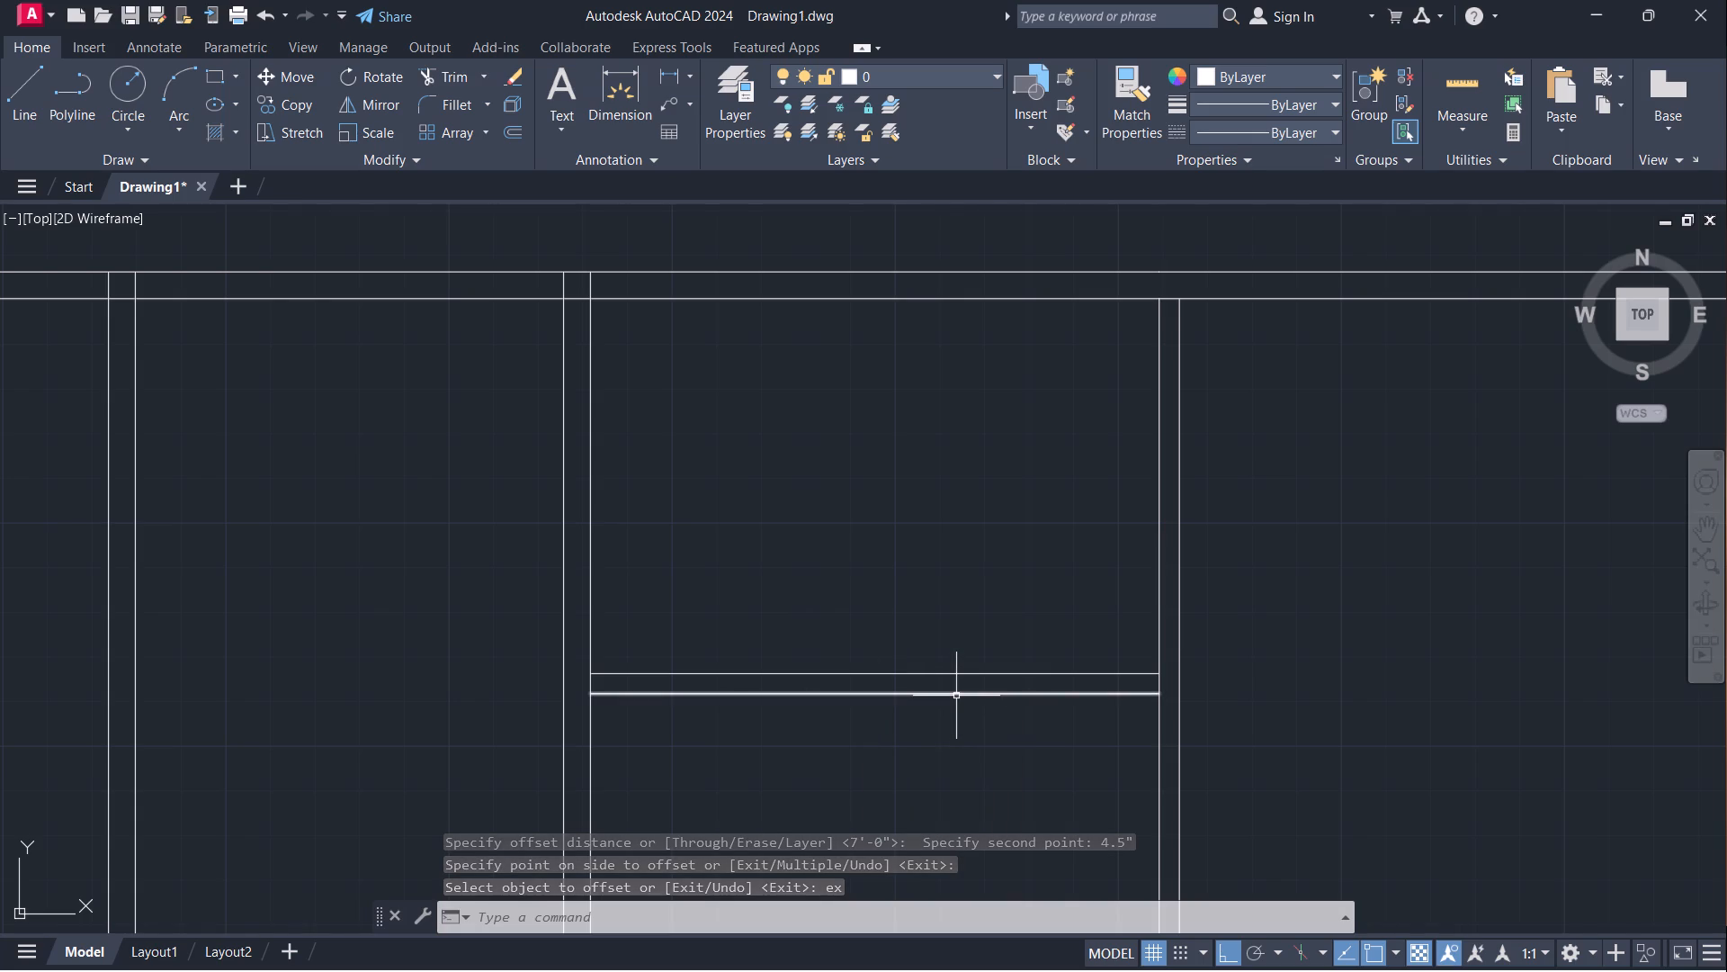
{"action": "key", "text": "Escape"}
{"action": "type", "text": "ex"}
{"action": "key", "text": "Return"}
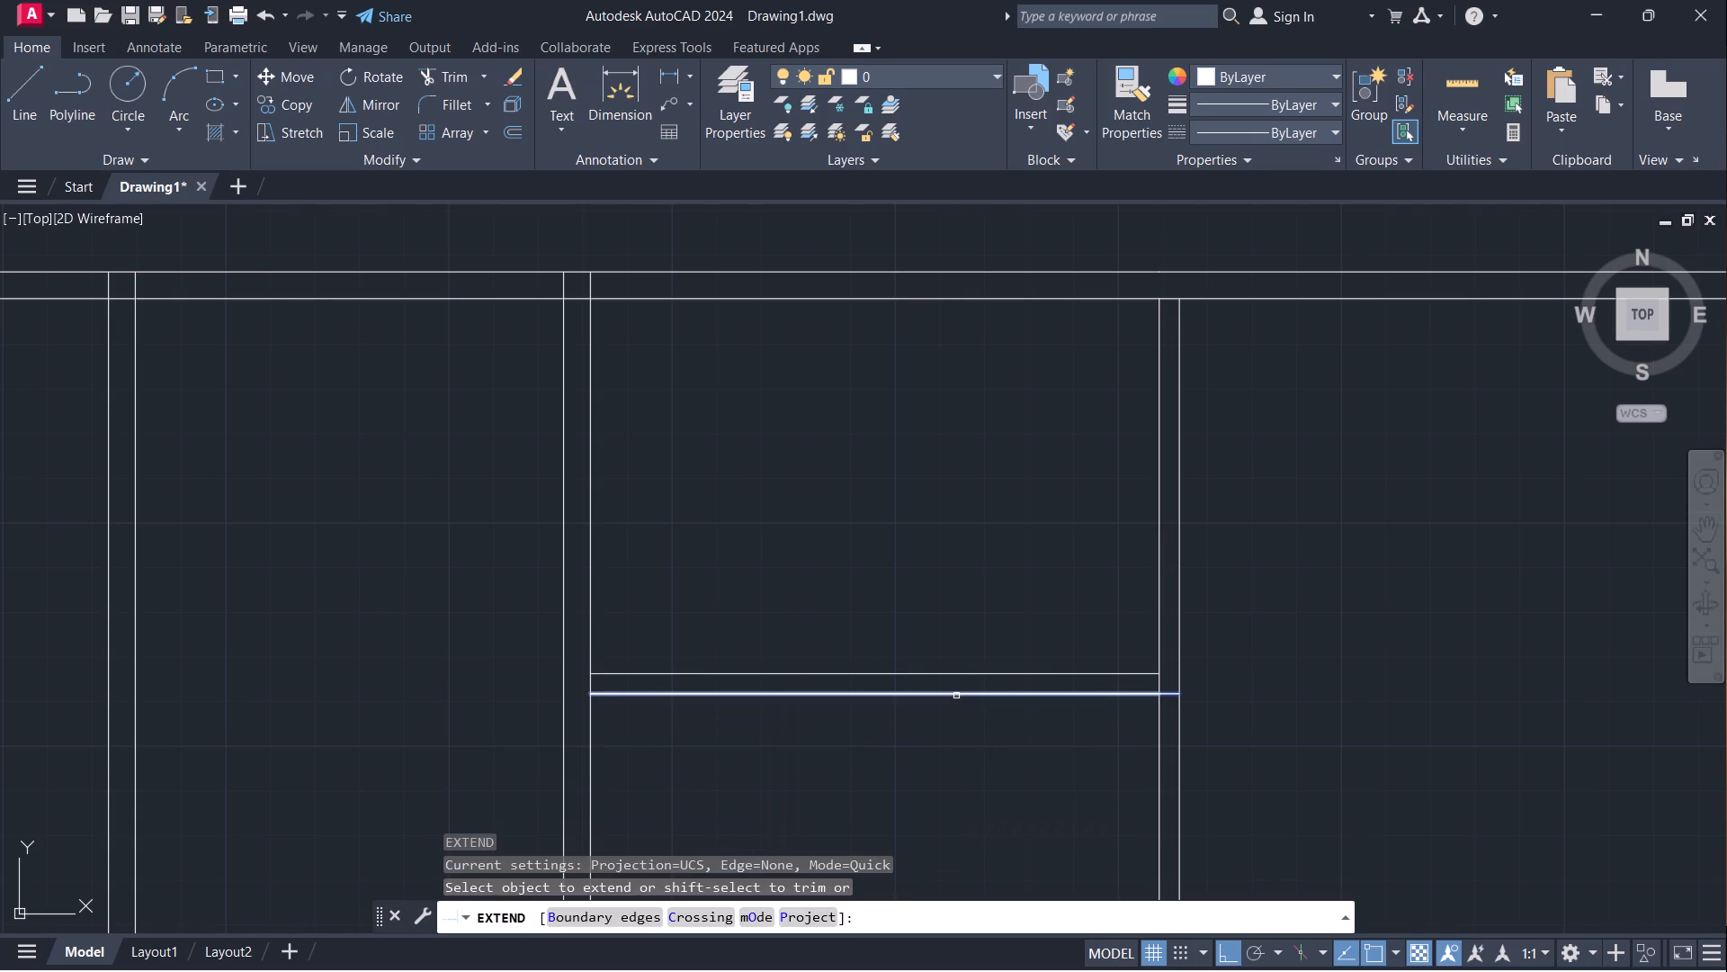
{"action": "left_click", "coordinate": [956, 696]}
{"action": "left_click", "coordinate": [684, 695]}
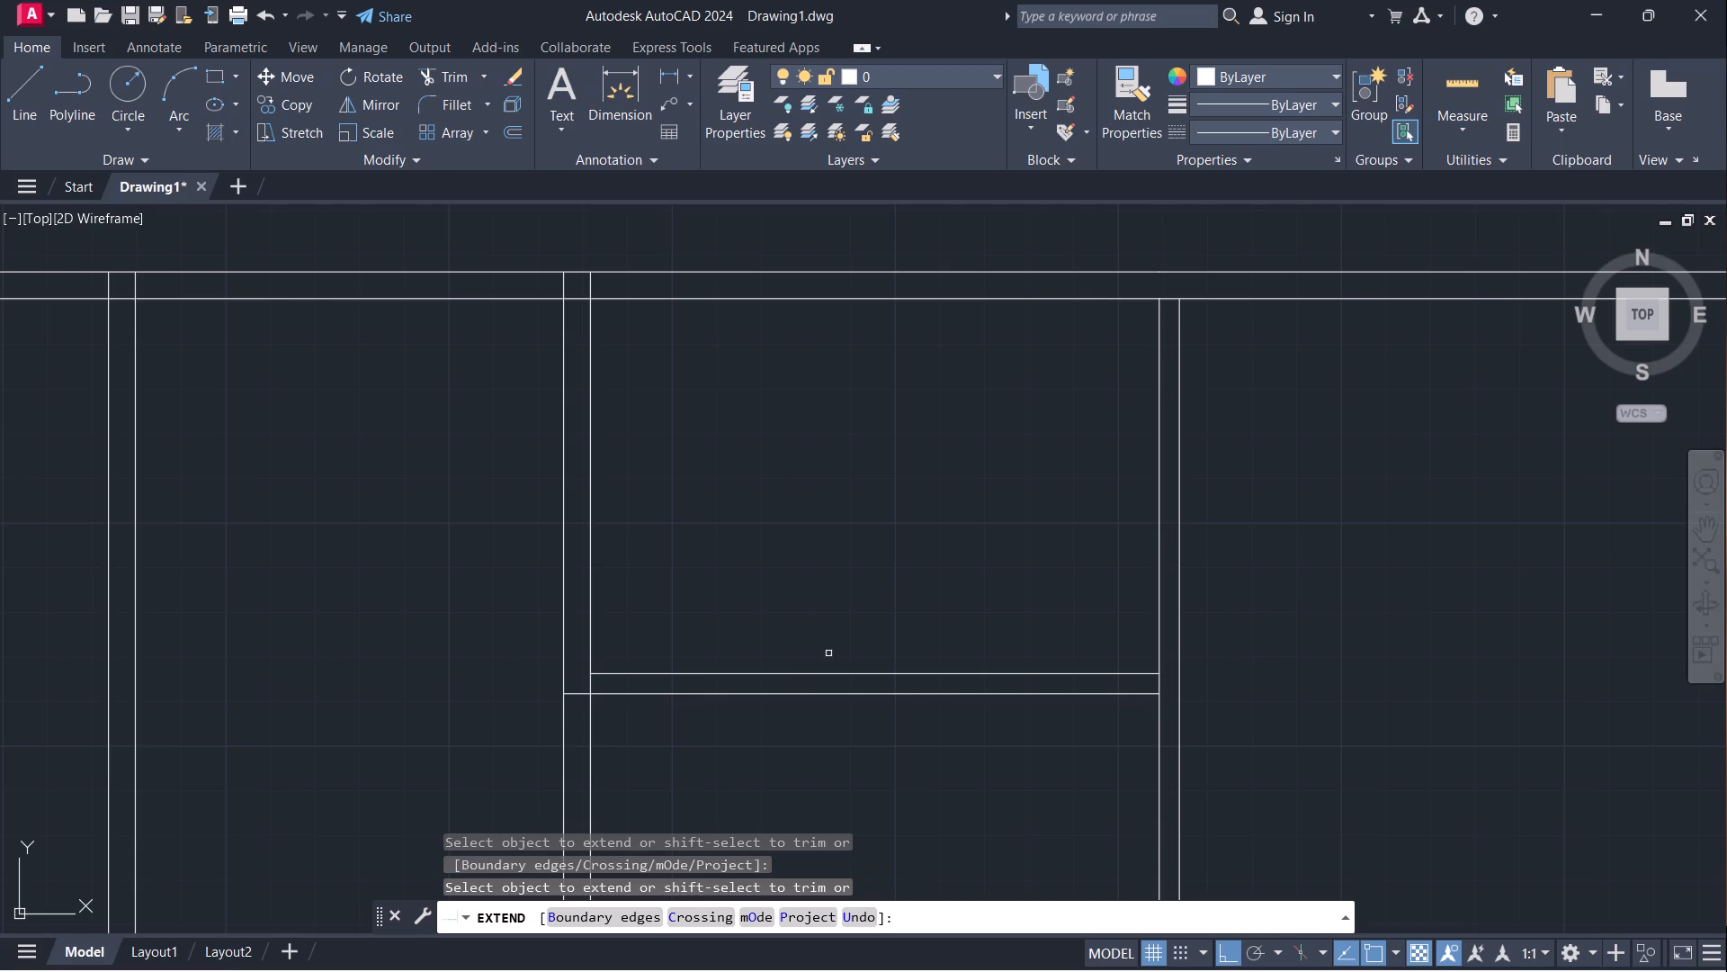
{"action": "key", "text": "Escape"}
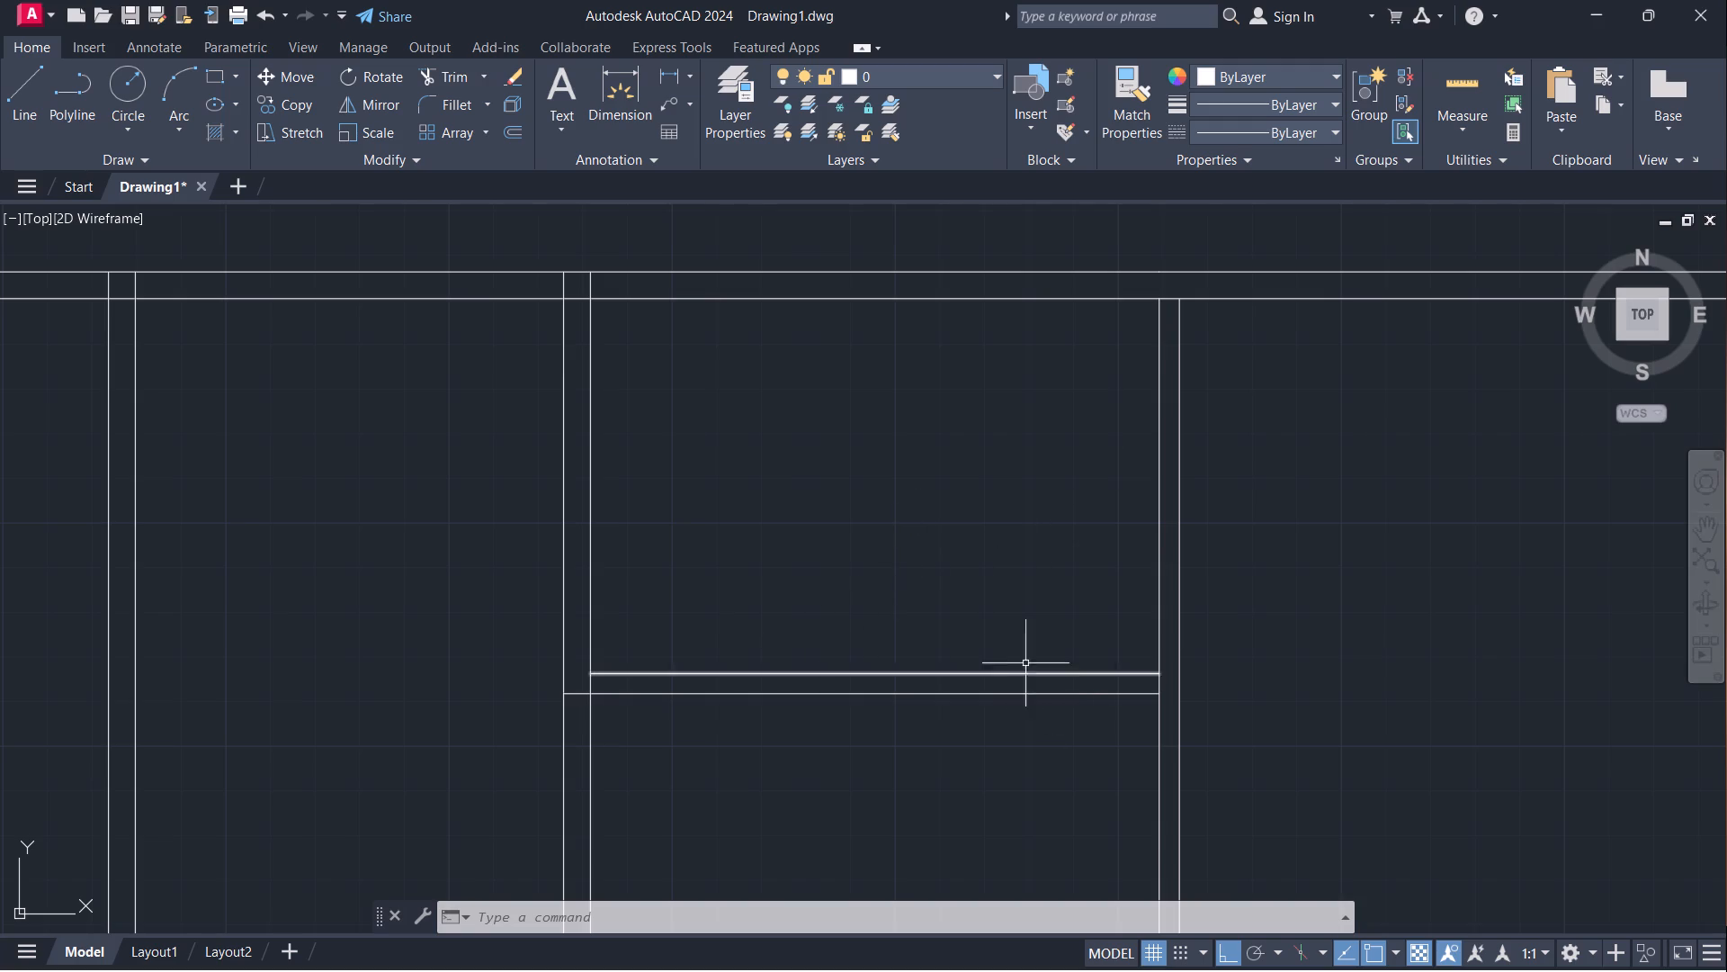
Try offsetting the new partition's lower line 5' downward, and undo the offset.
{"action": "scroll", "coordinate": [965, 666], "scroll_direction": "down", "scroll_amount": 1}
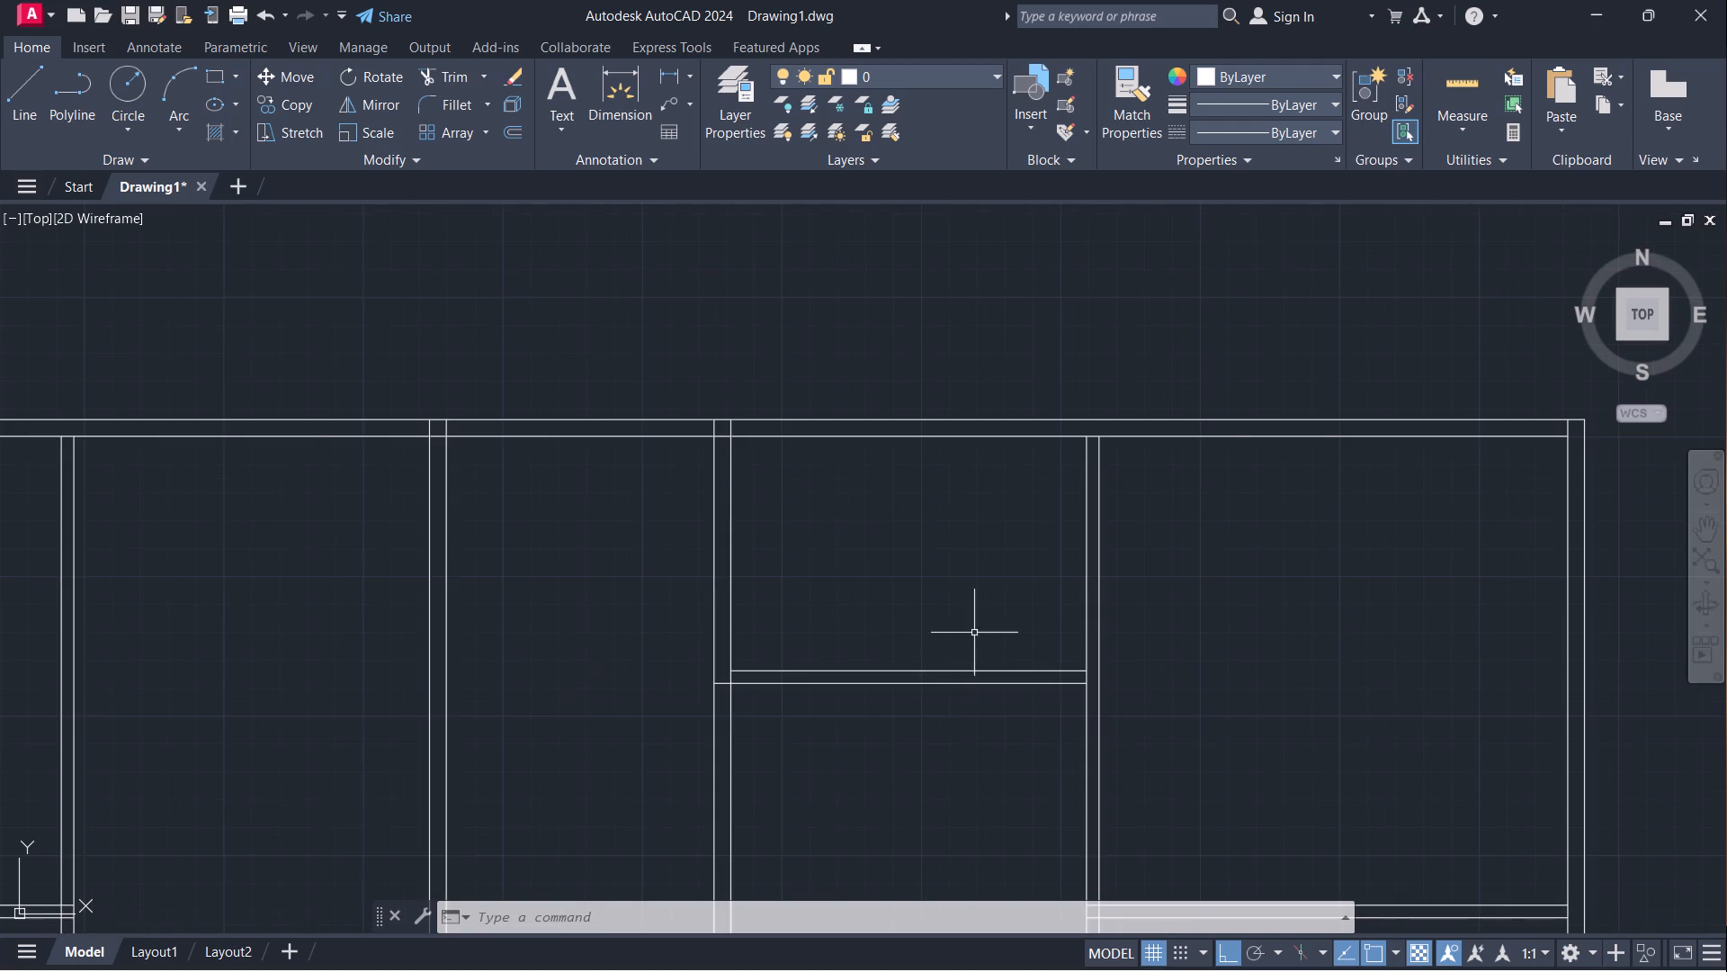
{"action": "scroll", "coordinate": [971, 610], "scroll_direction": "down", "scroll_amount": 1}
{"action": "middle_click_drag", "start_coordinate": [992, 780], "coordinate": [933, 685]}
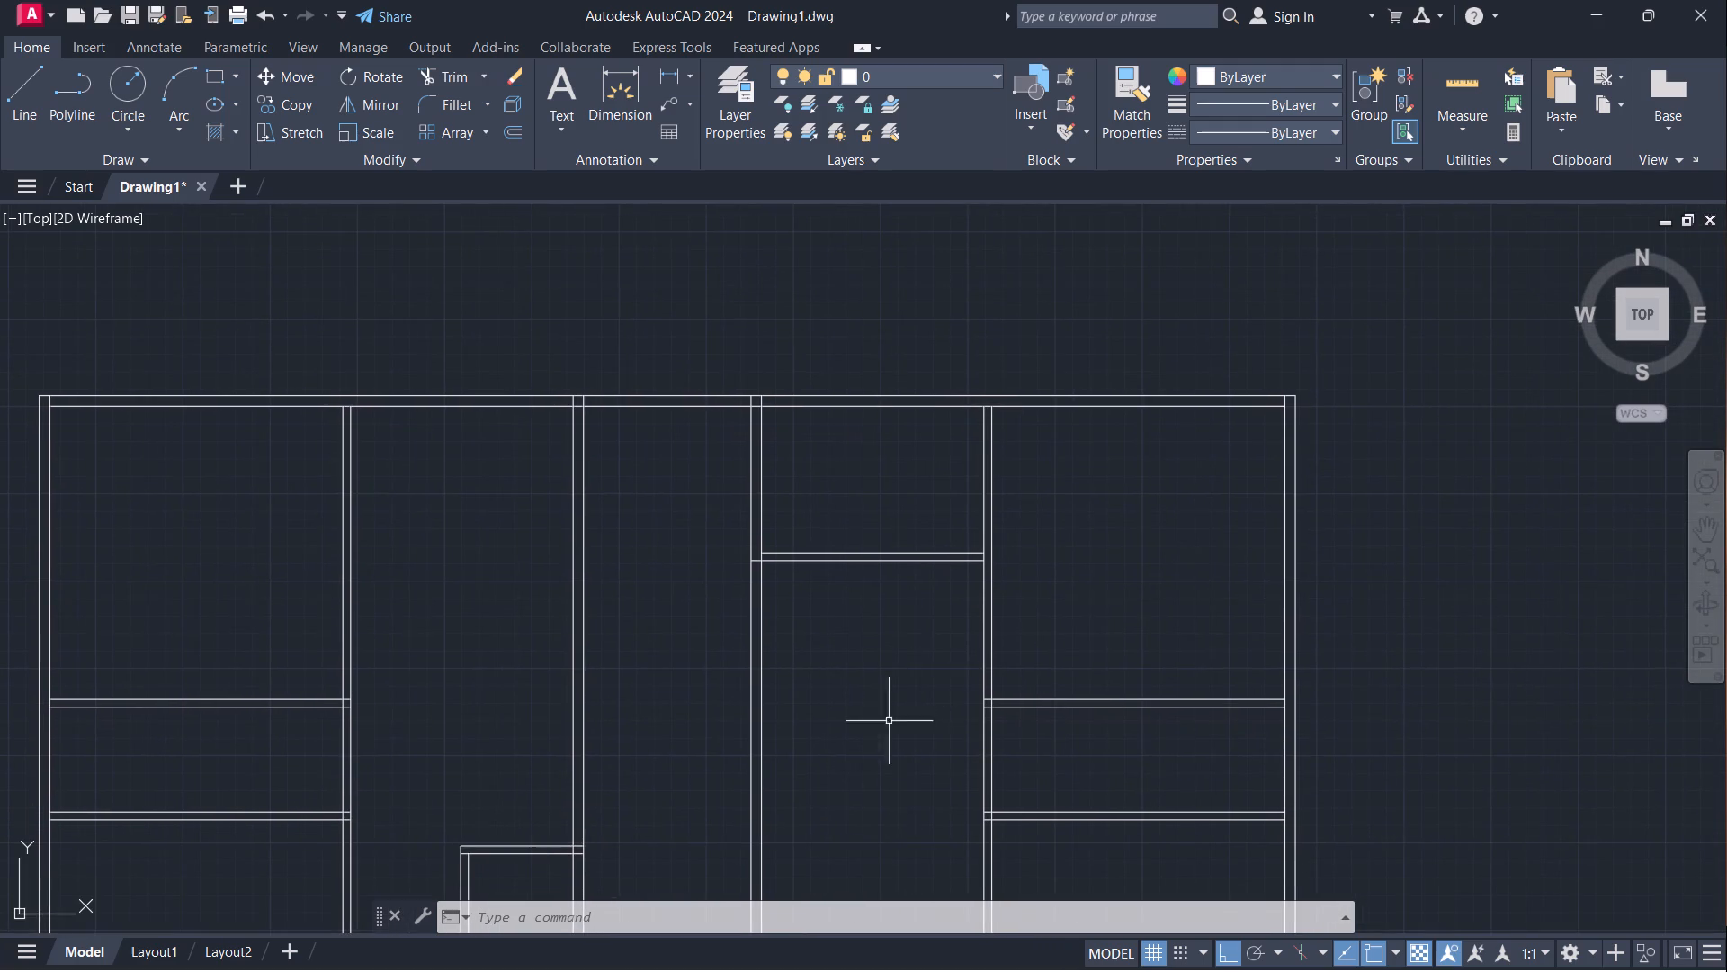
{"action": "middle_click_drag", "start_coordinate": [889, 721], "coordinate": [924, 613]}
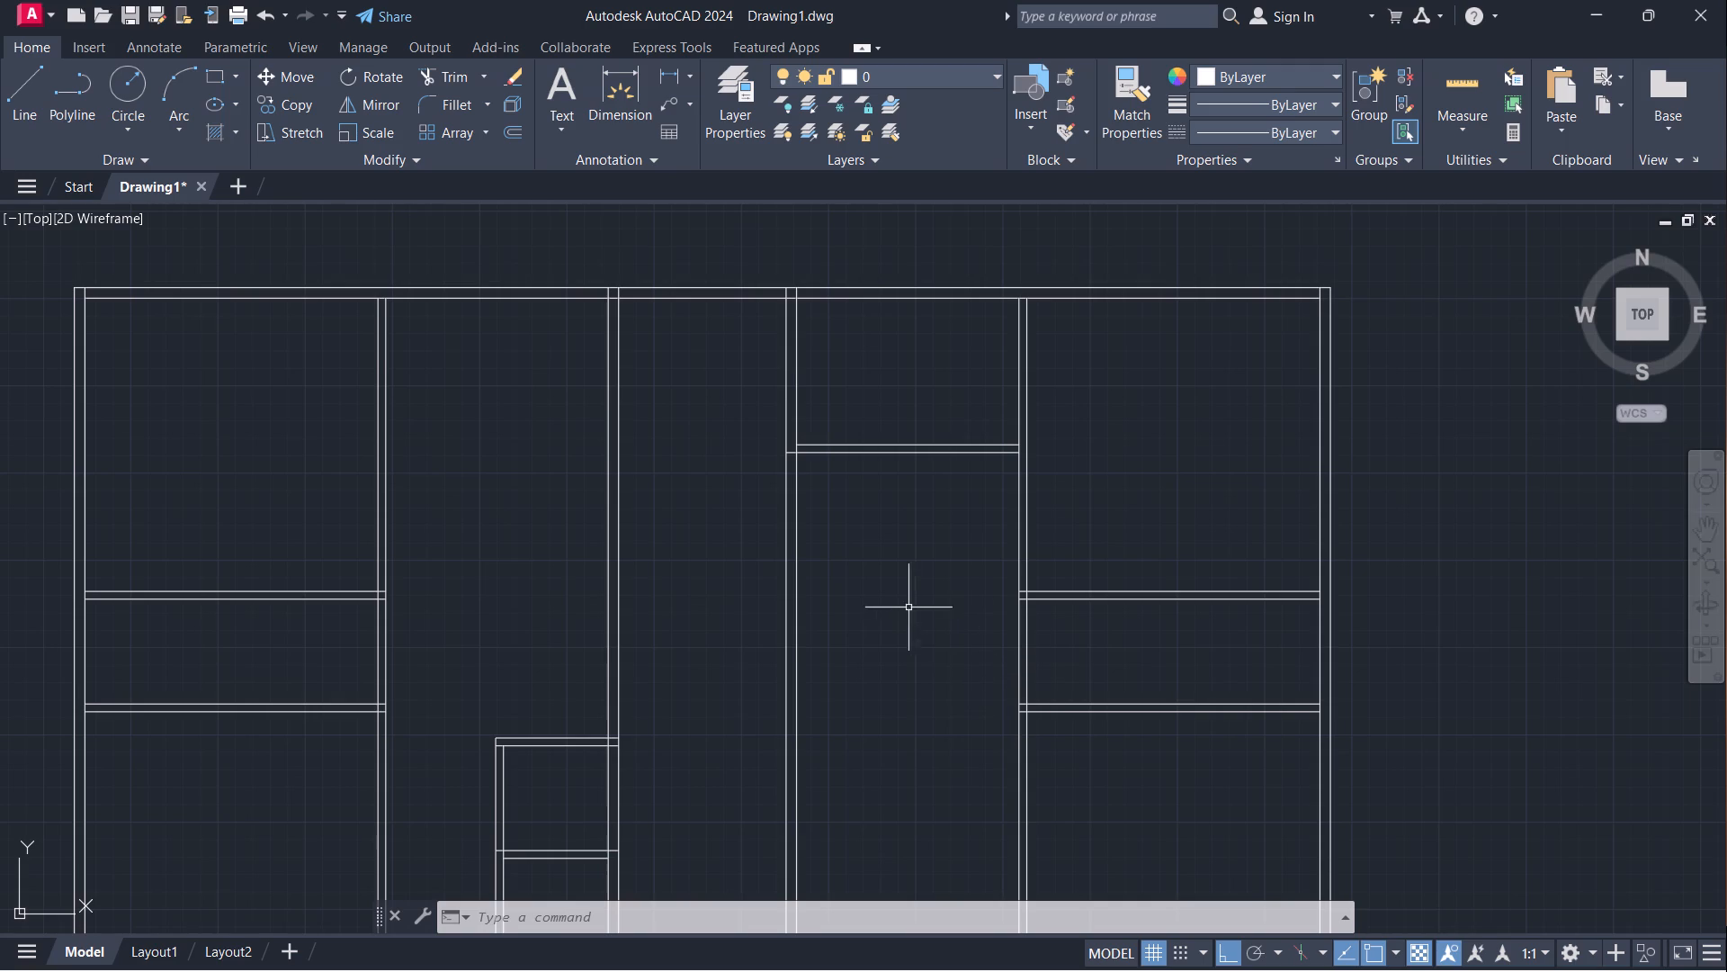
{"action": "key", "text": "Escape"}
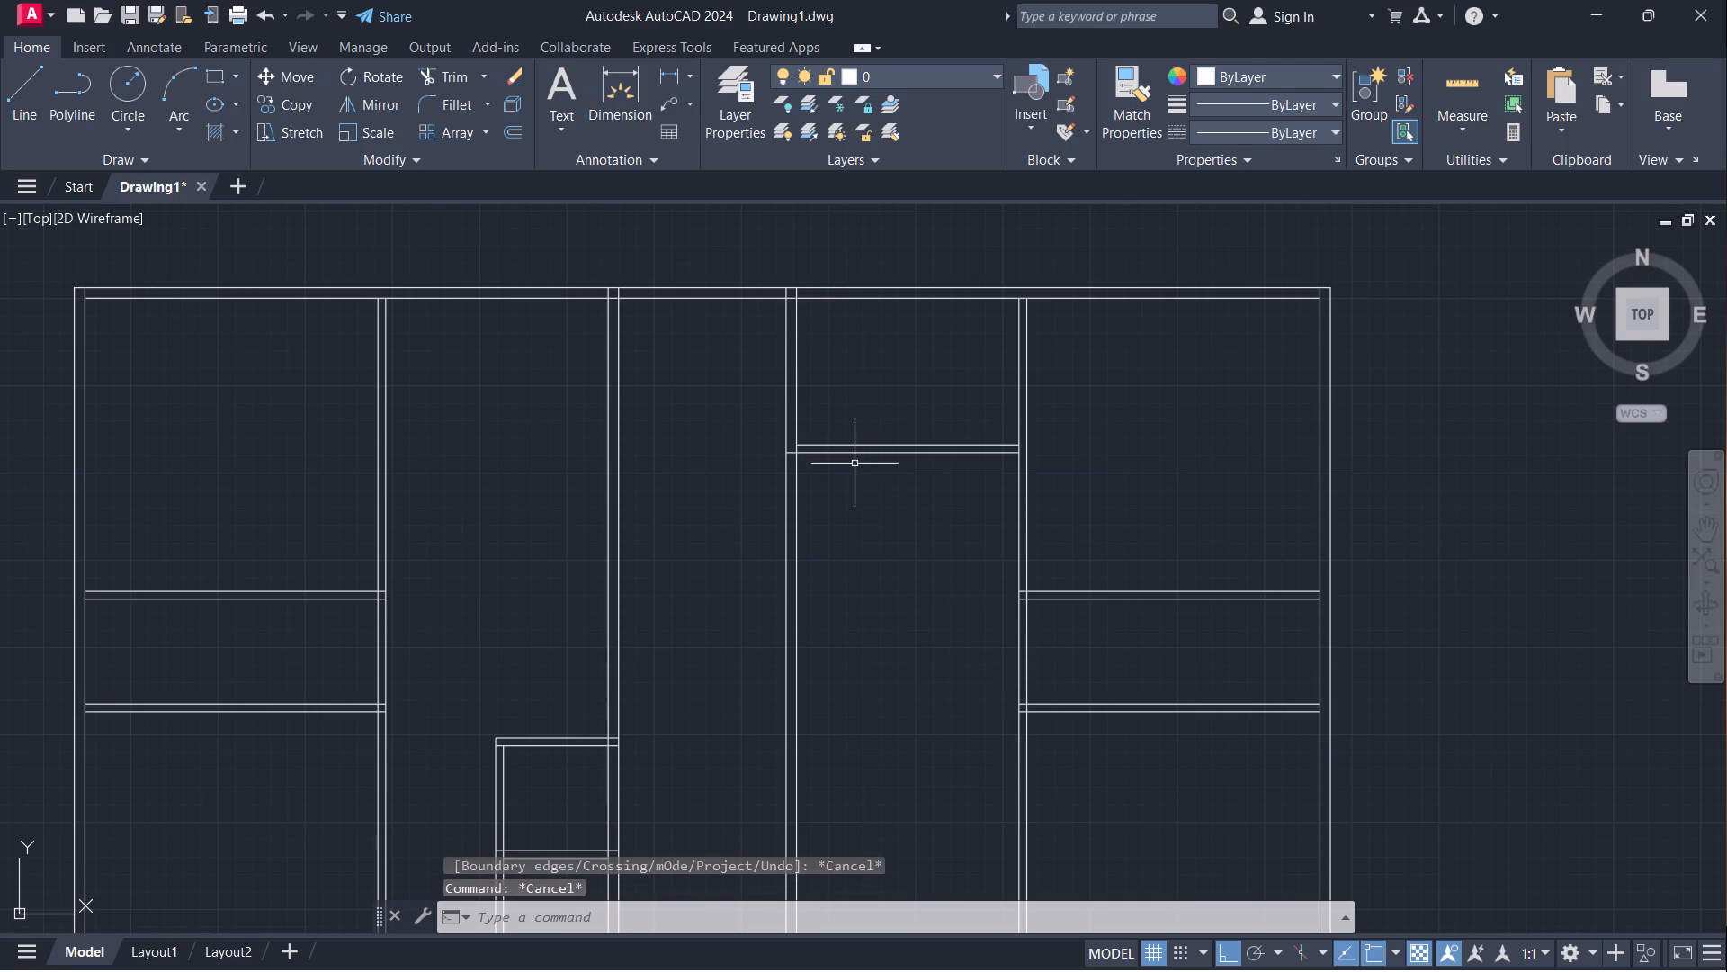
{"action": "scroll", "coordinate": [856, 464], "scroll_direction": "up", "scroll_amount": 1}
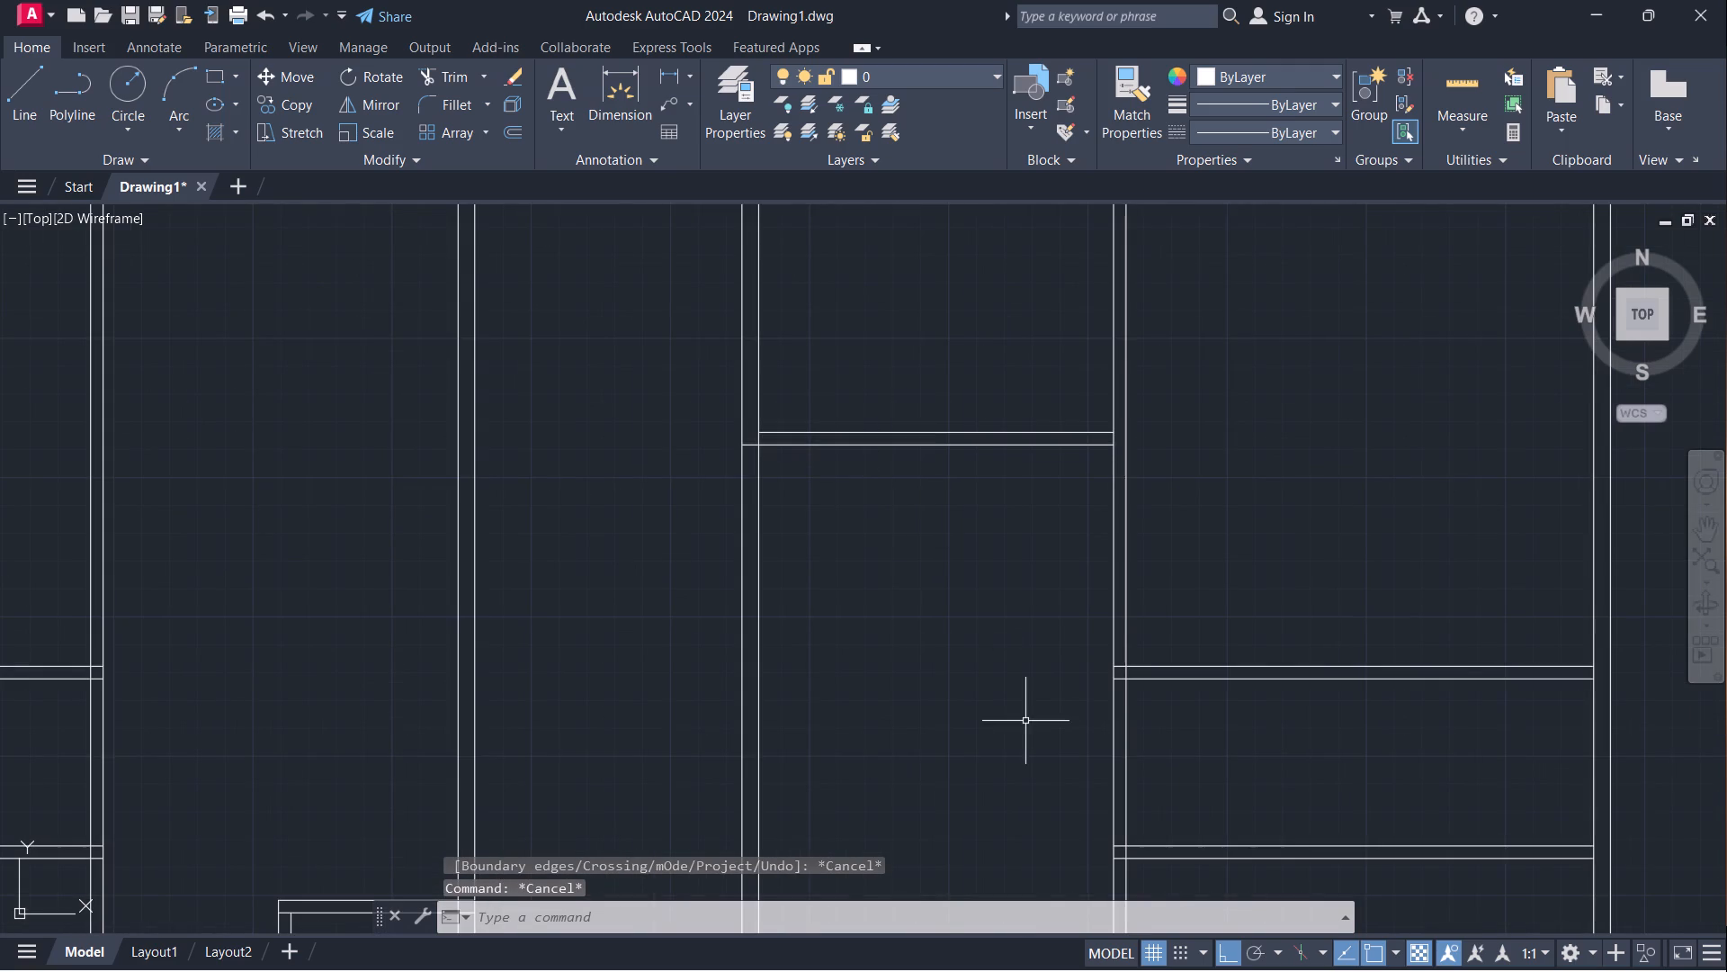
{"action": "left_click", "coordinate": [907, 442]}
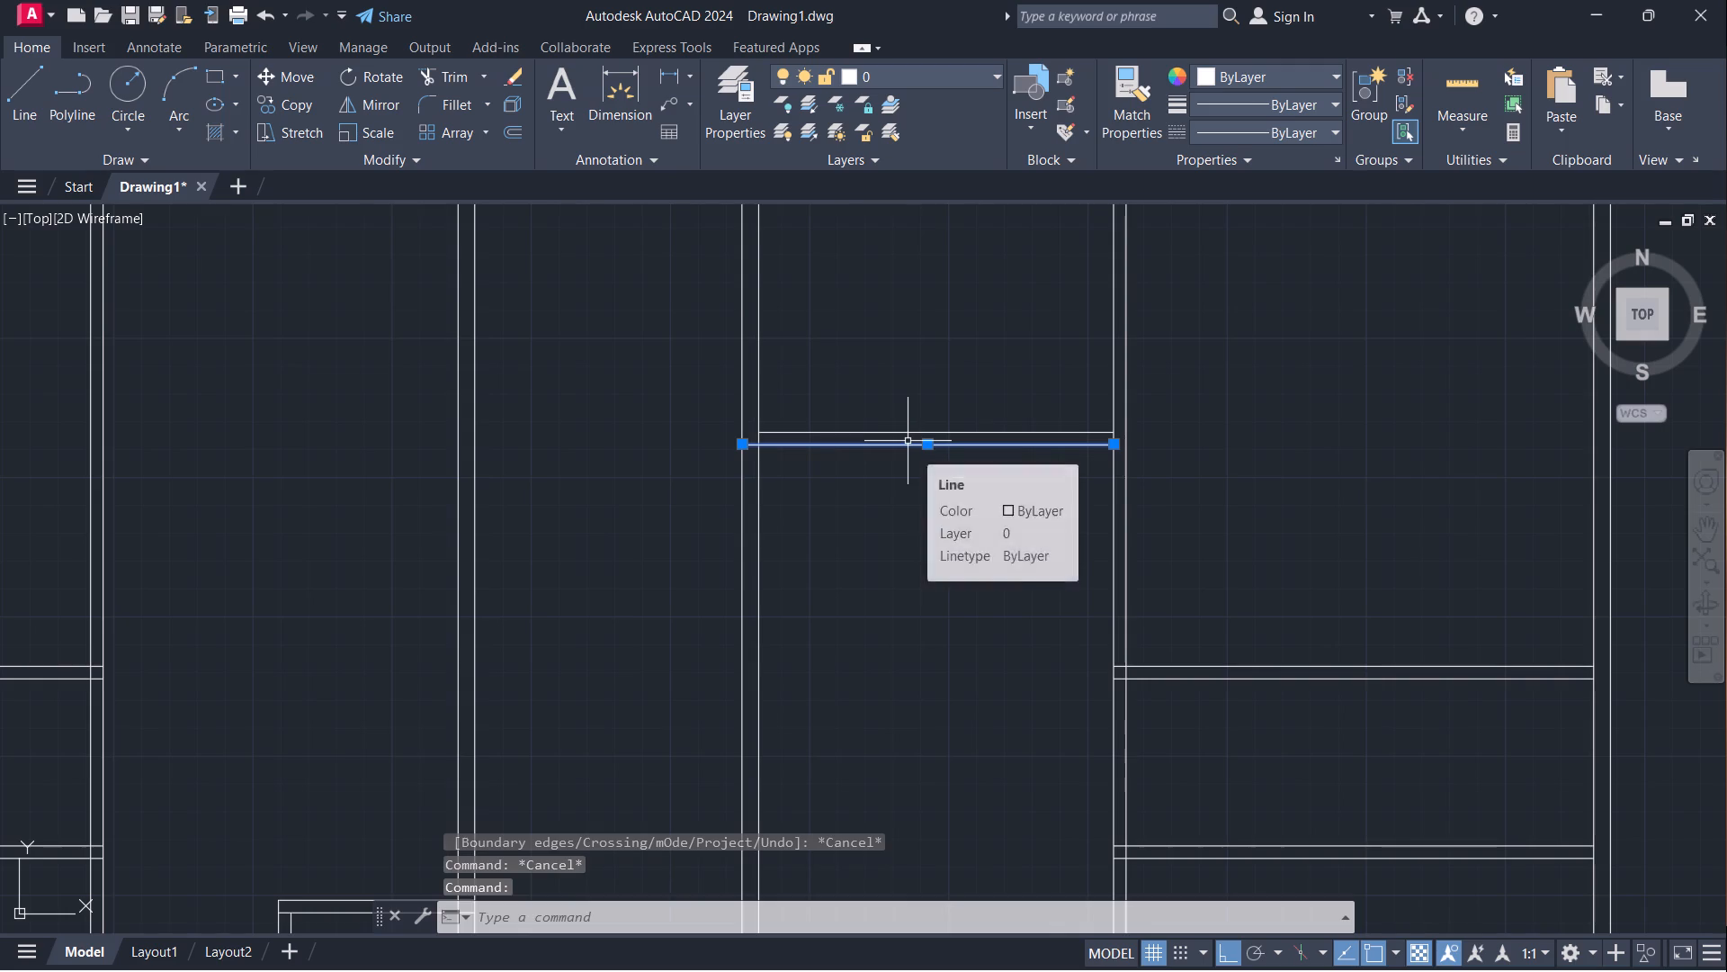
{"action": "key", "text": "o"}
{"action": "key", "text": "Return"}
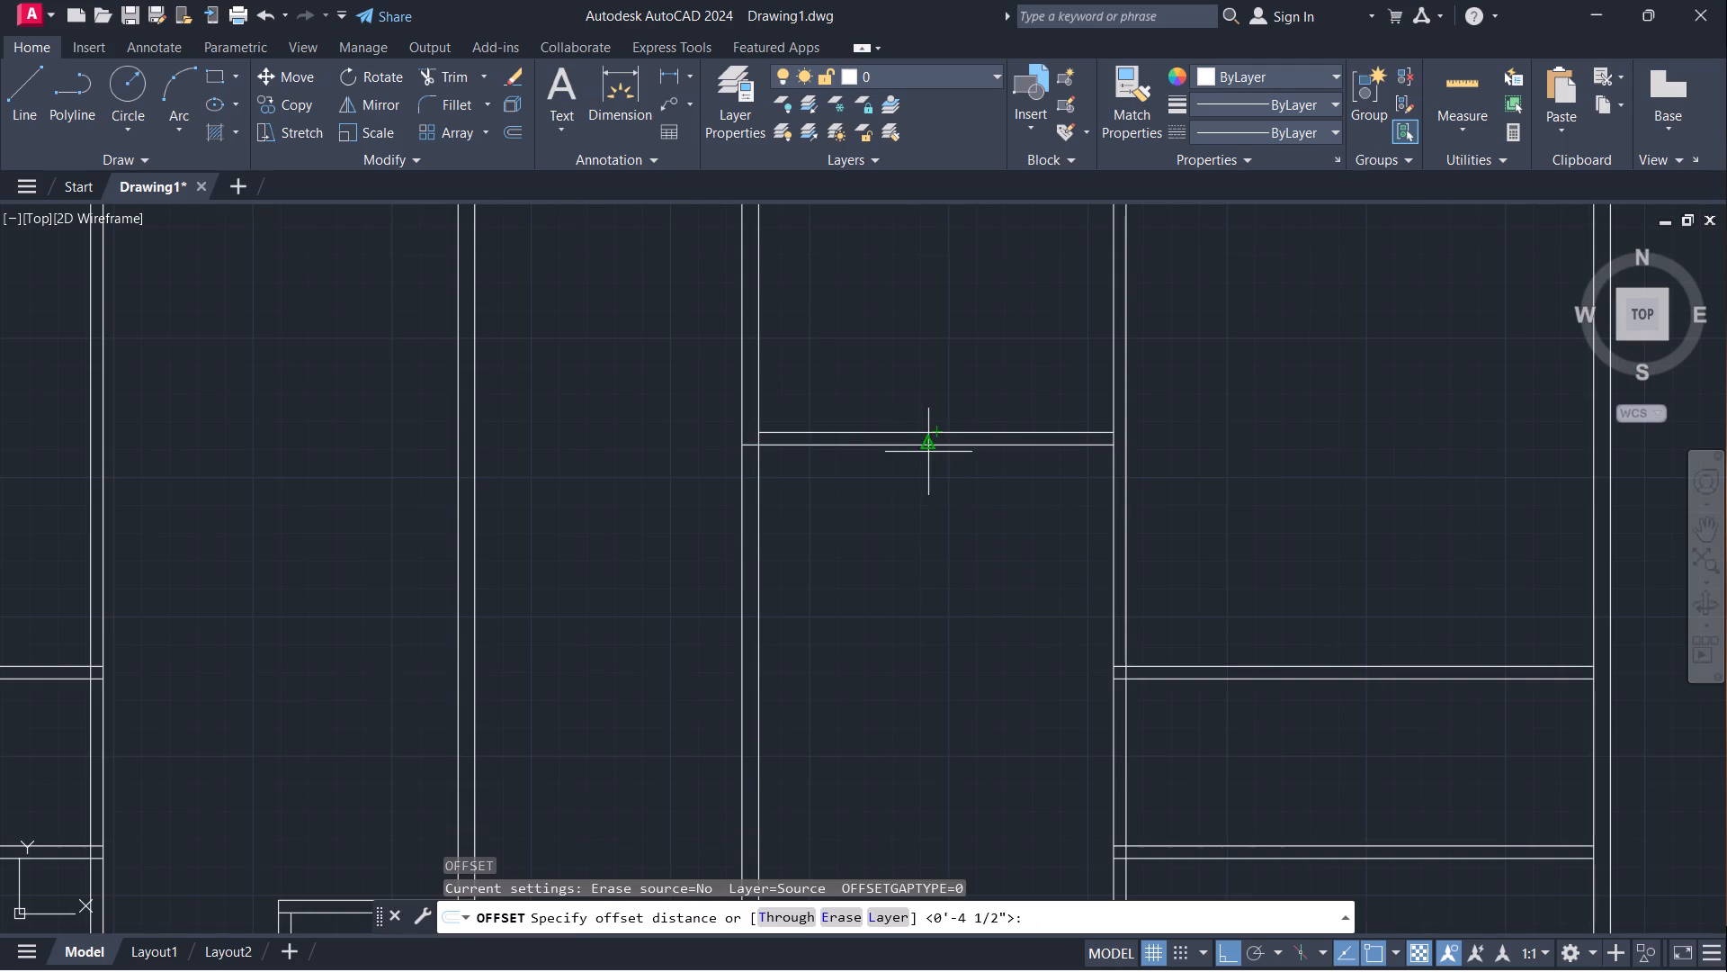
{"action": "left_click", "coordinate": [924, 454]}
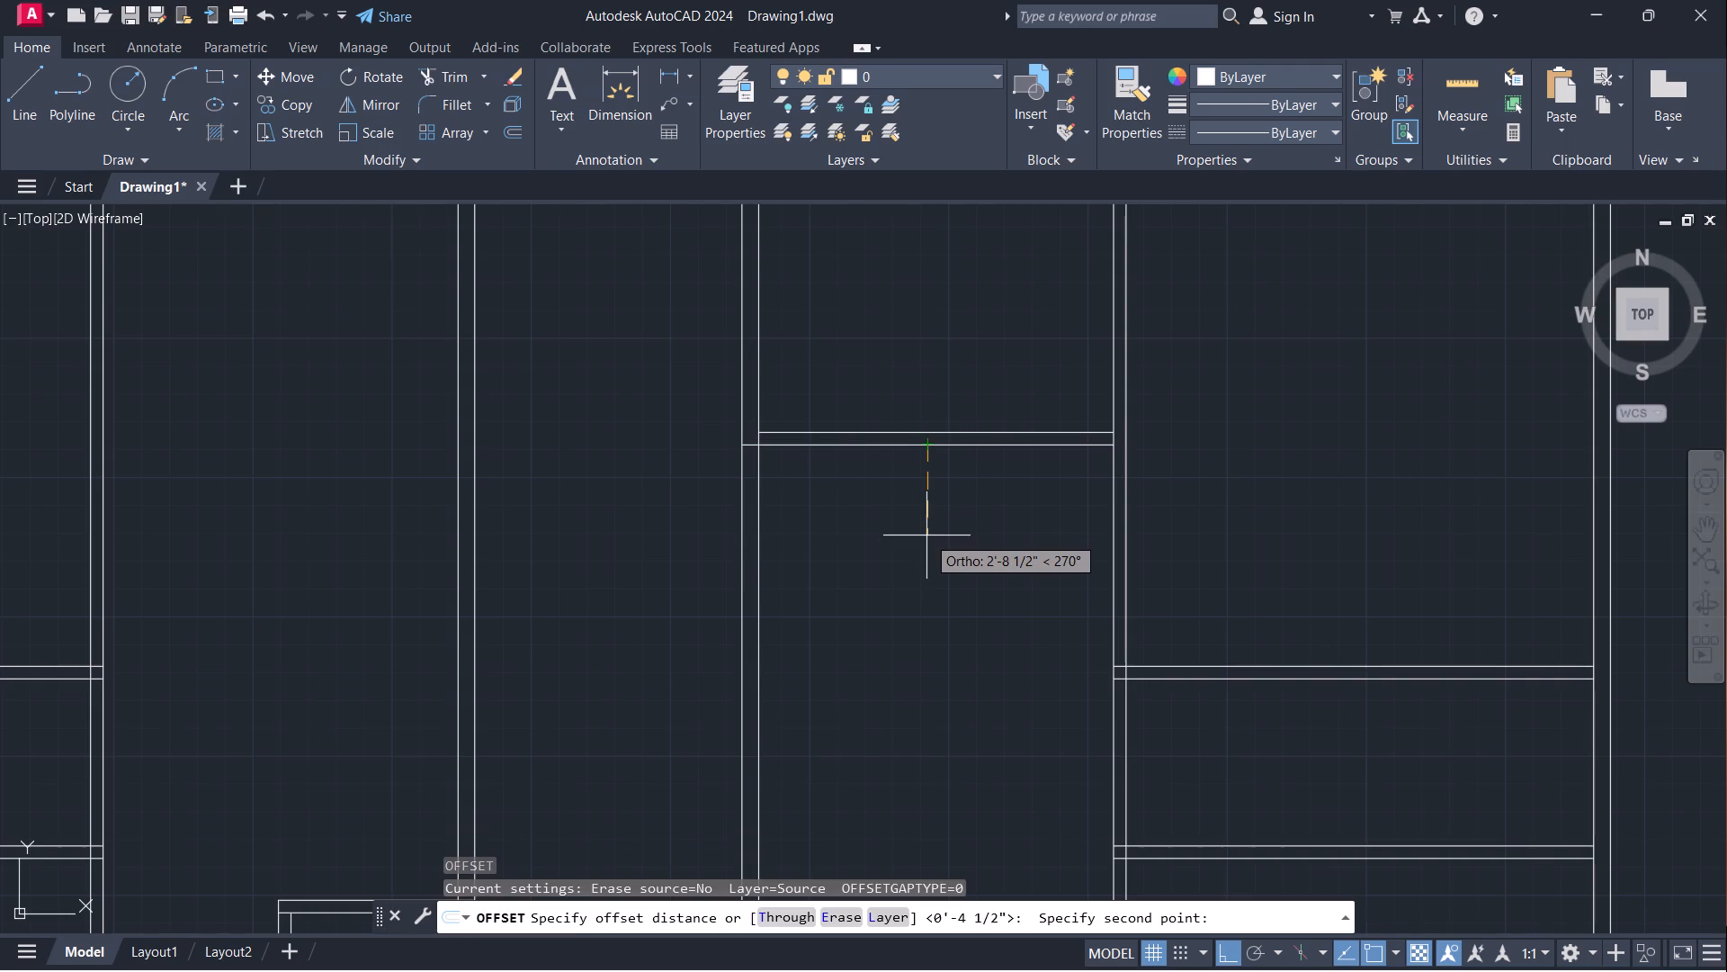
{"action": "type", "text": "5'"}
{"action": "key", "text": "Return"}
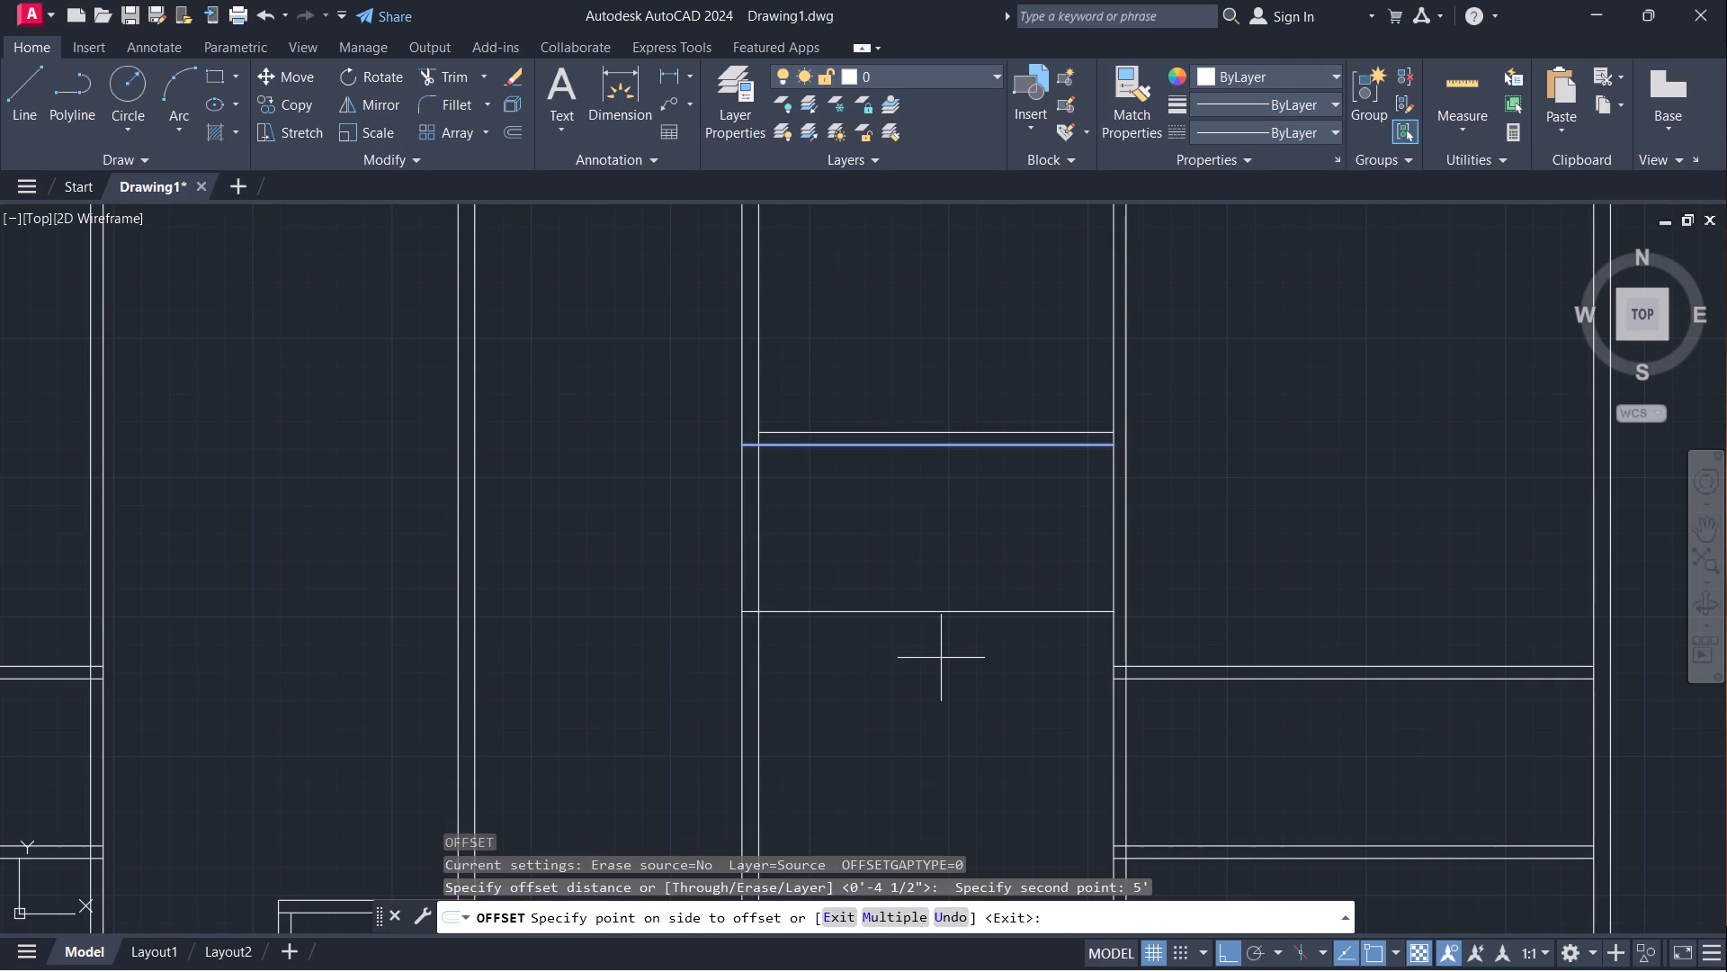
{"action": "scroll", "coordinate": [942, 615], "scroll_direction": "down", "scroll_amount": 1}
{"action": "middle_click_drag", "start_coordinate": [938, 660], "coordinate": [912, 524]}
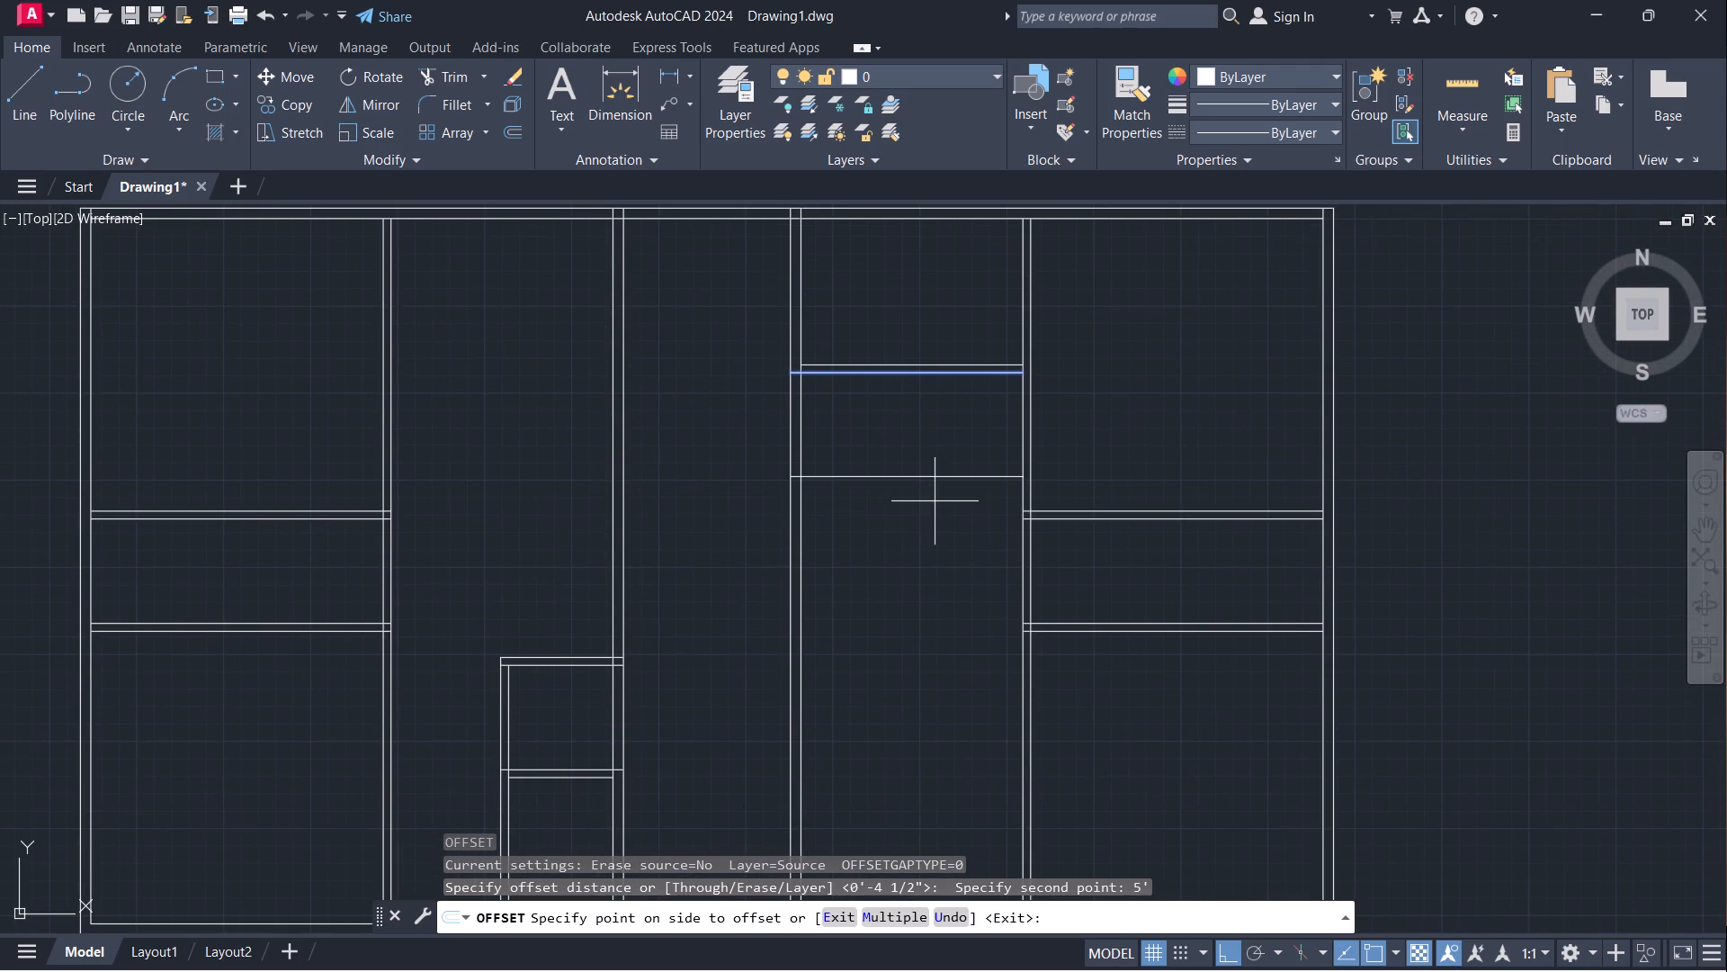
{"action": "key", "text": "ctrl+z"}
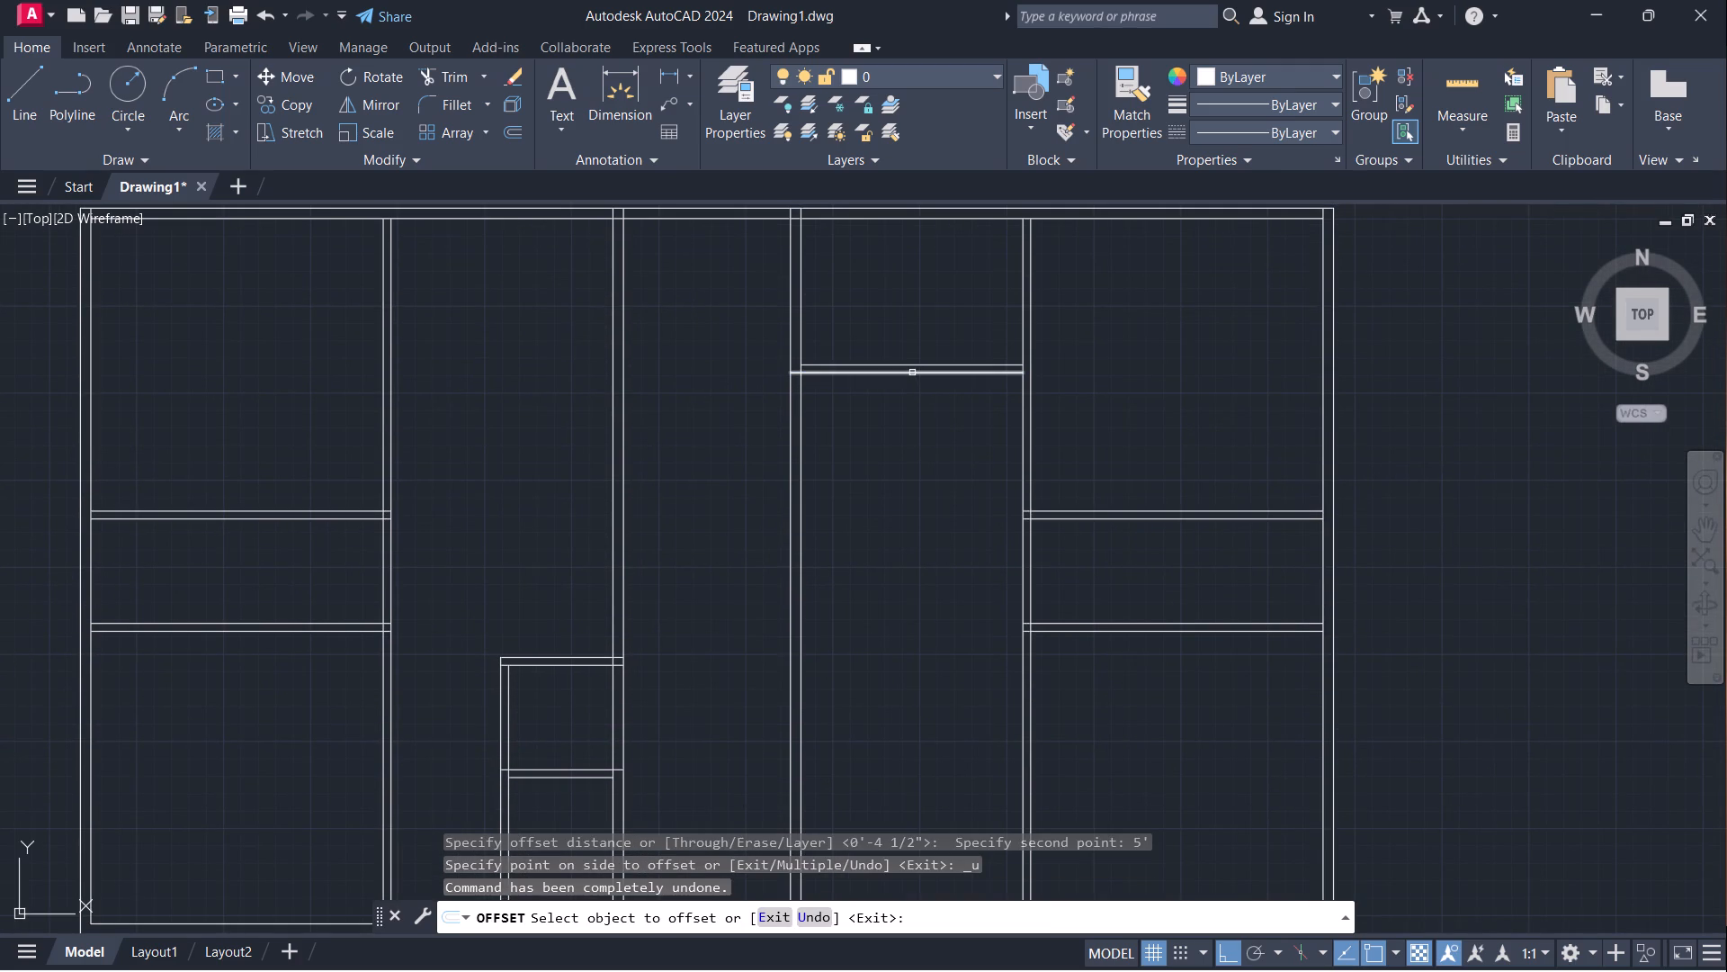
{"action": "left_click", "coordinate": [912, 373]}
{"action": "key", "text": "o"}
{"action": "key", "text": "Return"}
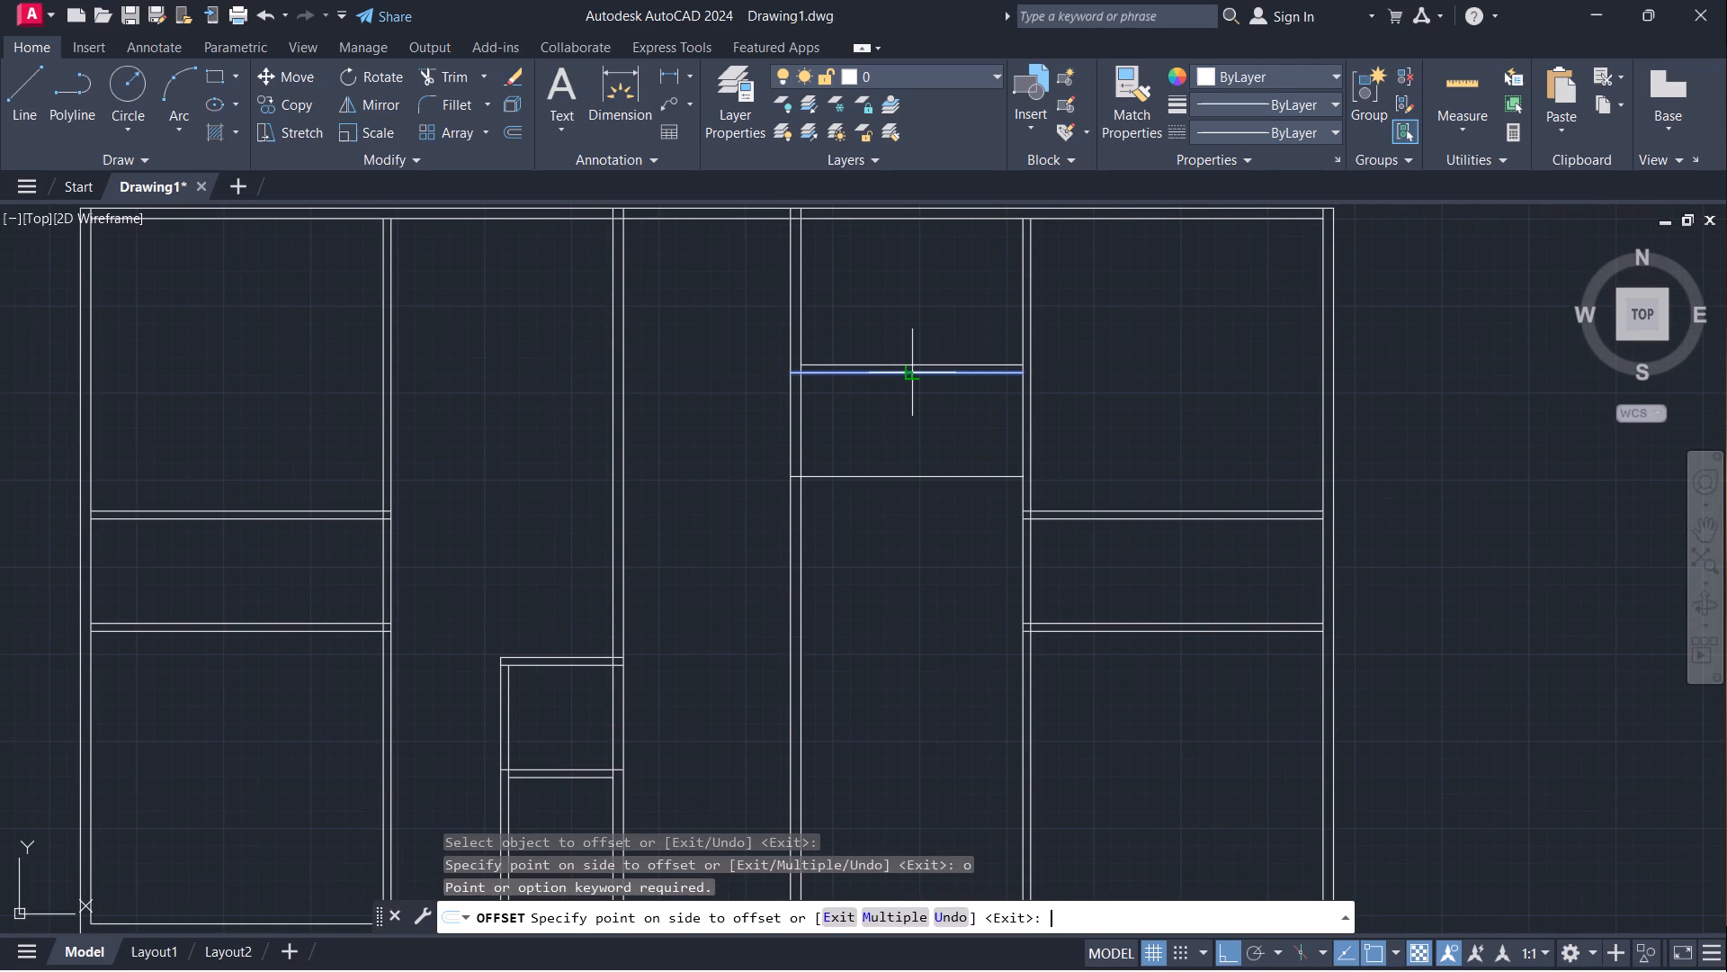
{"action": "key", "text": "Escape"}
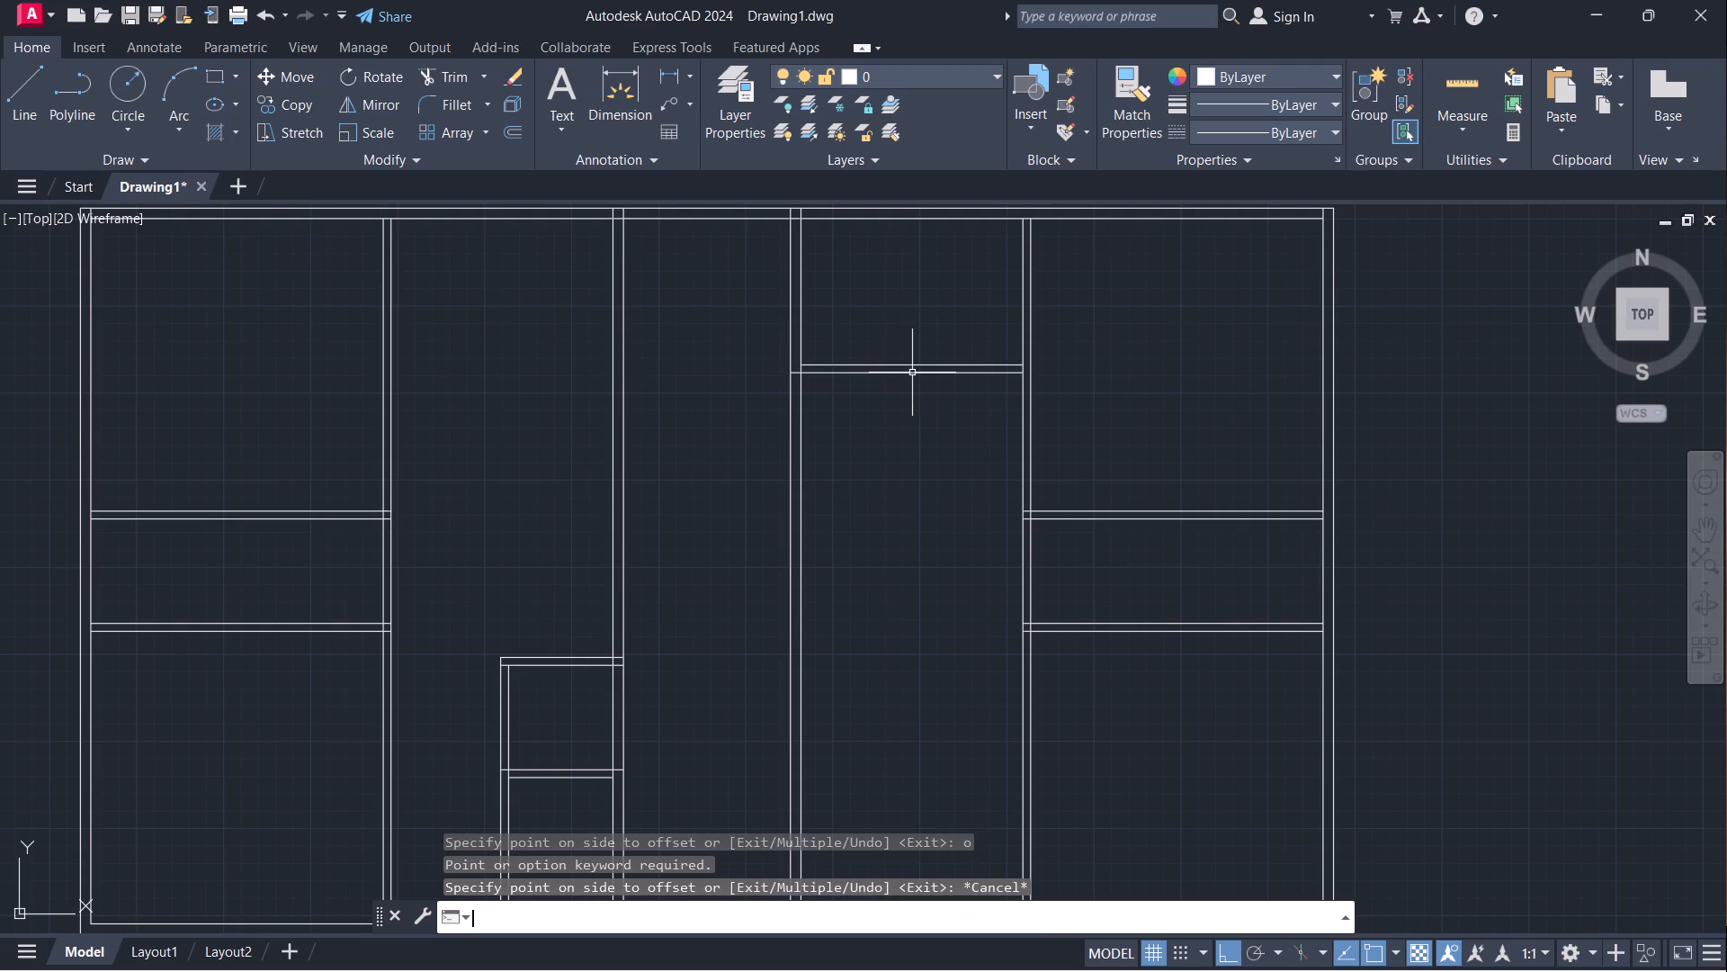
Offset the new partition's lower line 3' downward, between the second central wall and the east vertical partition.
{"action": "left_click", "coordinate": [912, 373]}
{"action": "left_click", "coordinate": [901, 373]}
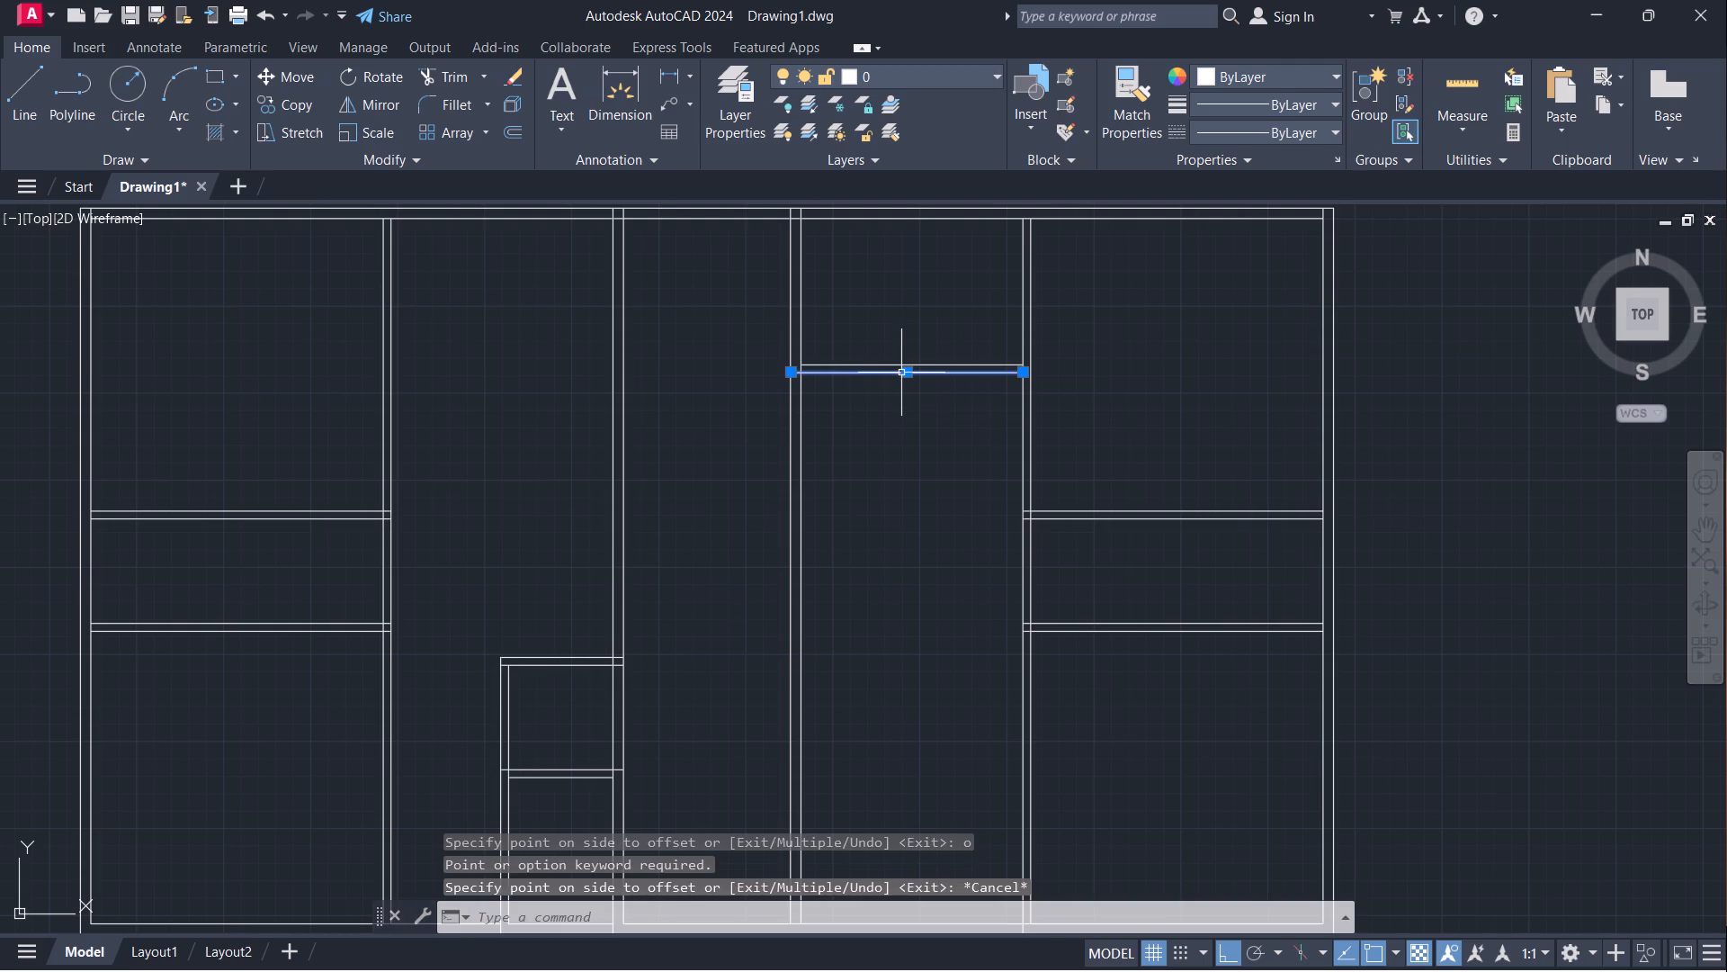
{"action": "key", "text": "o"}
{"action": "key", "text": "Return"}
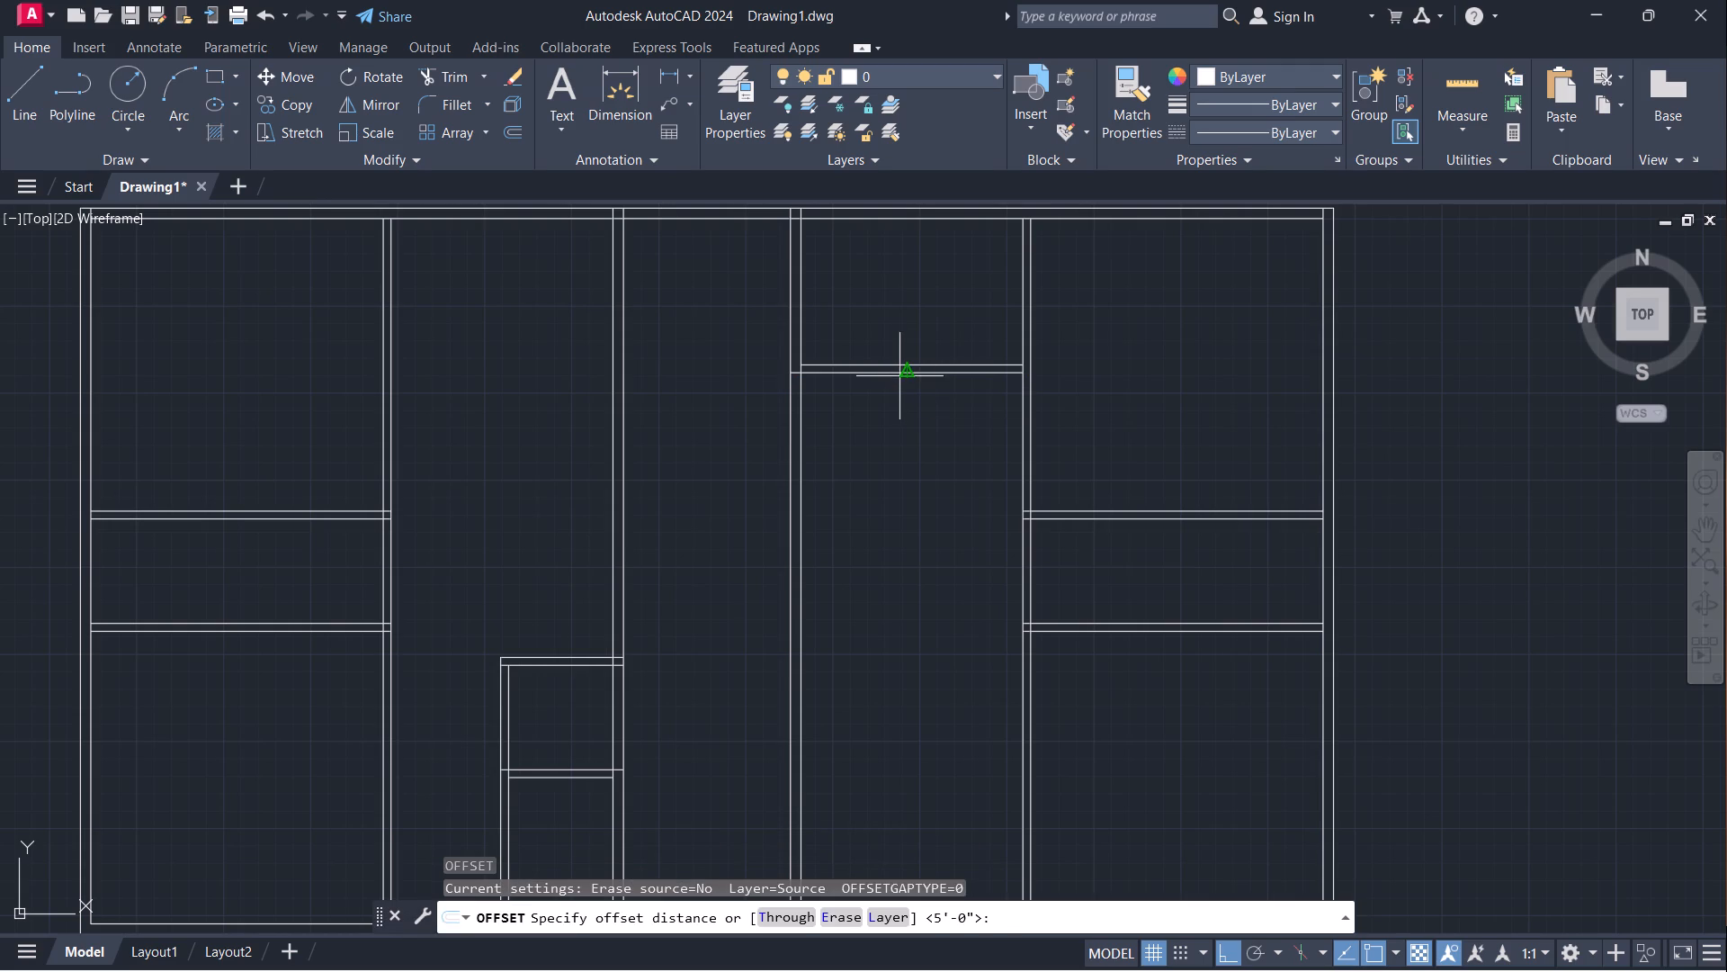
{"action": "left_click", "coordinate": [903, 373]}
{"action": "type", "text": "3'"}
{"action": "key", "text": "Return"}
{"action": "left_click", "coordinate": [942, 508]}
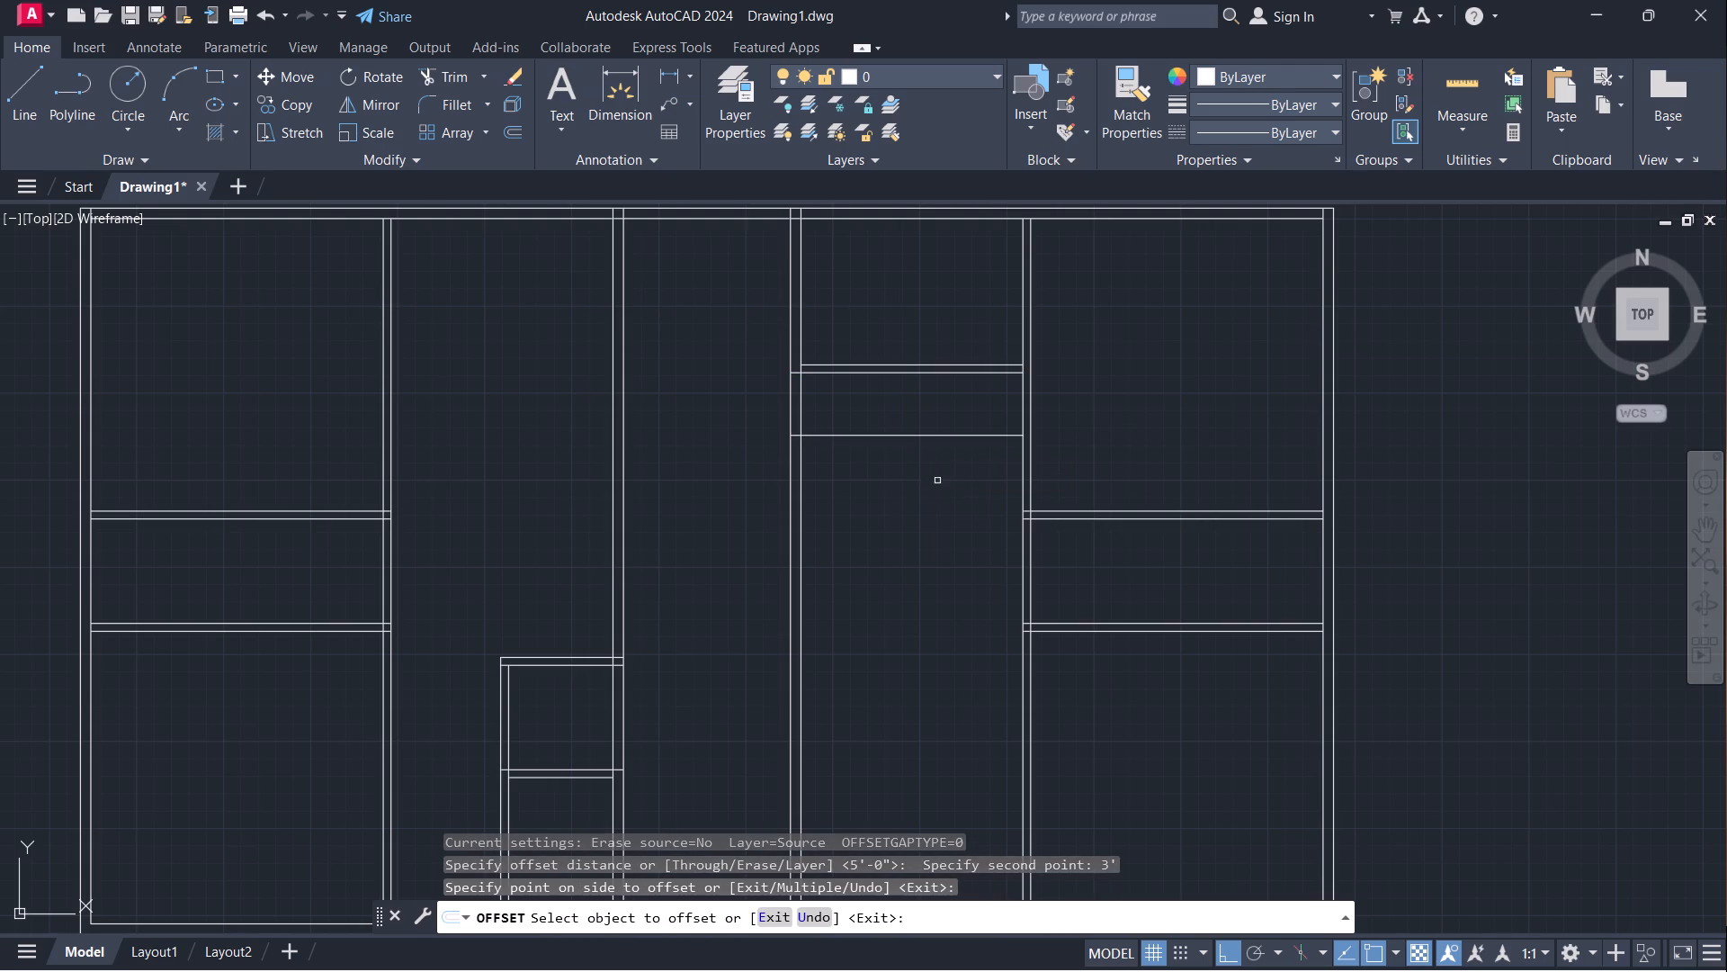
{"action": "key", "text": "space"}
Offset the lower horizontal line between the second central wall and the east vertical partition 4.5" downward.
{"action": "key", "text": "space"}
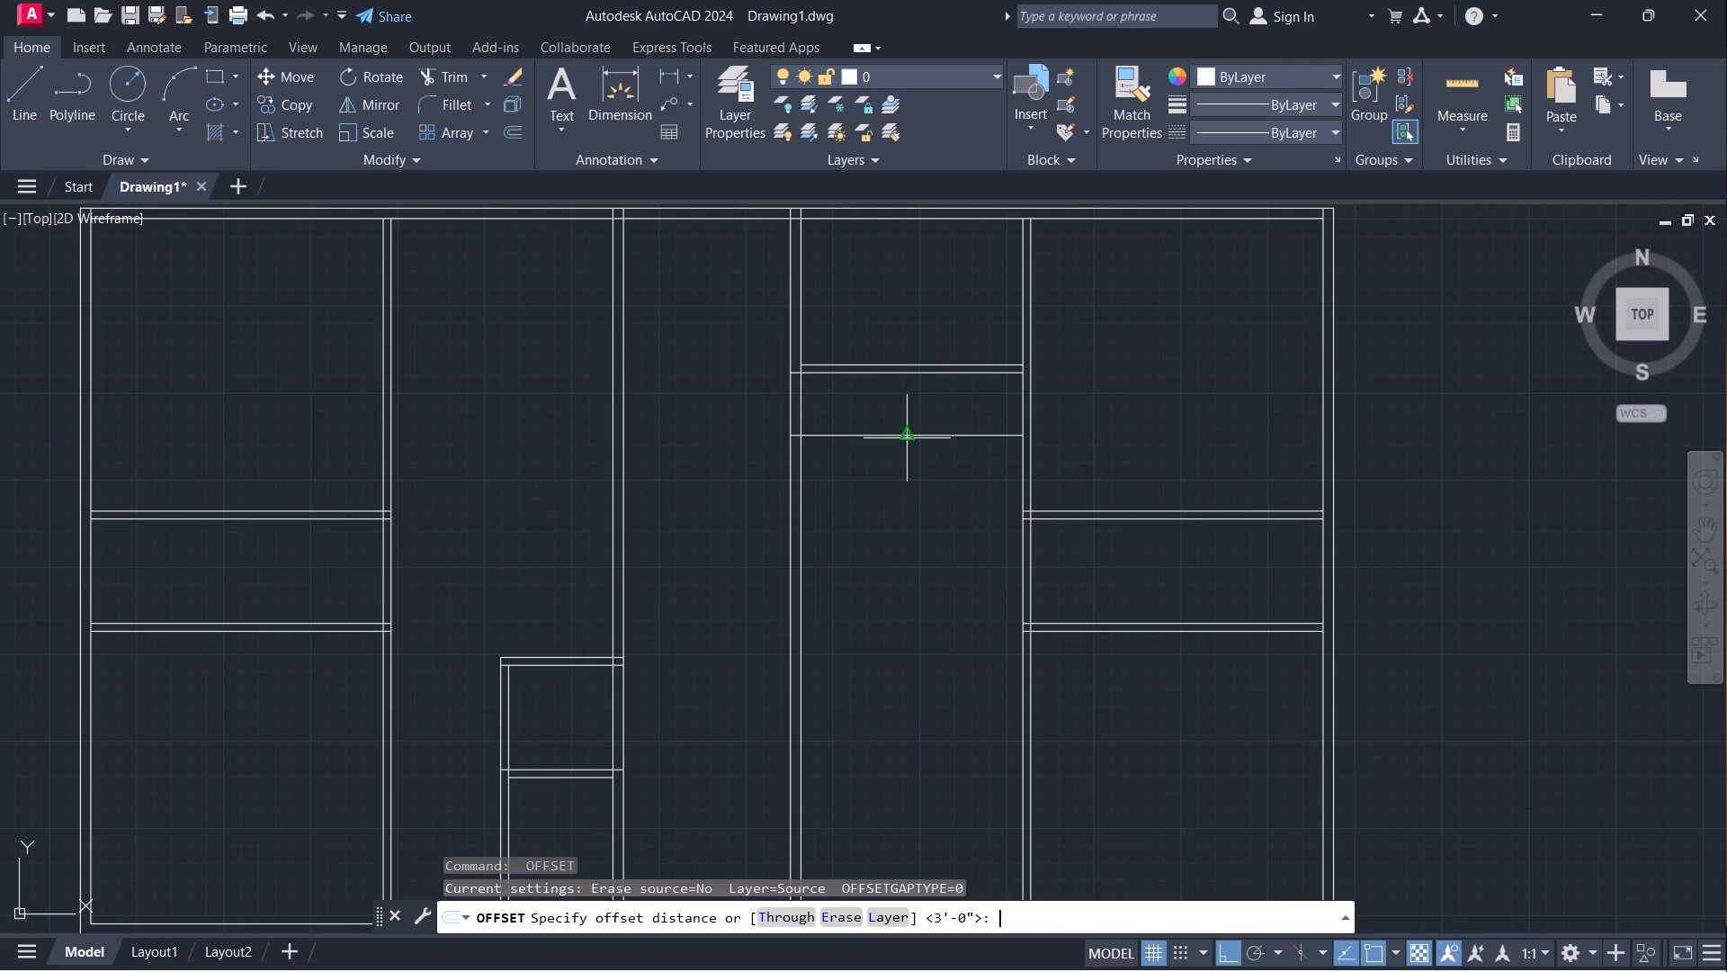
{"action": "left_click", "coordinate": [907, 438]}
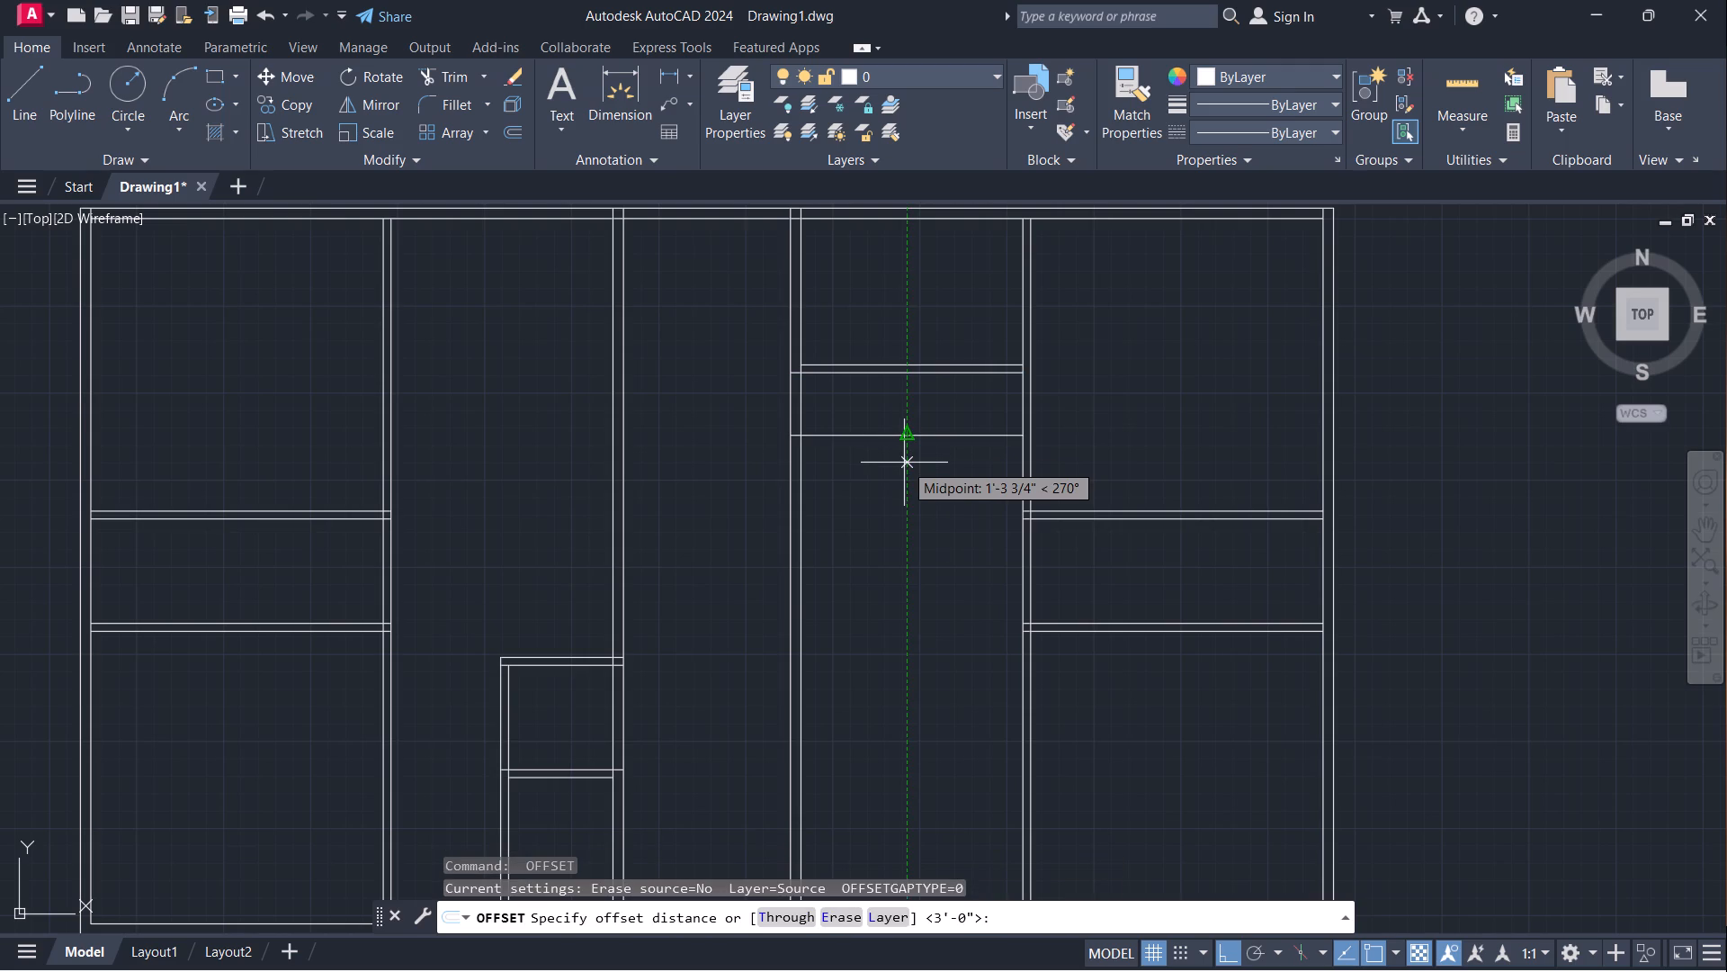
{"action": "type", "text": "4.5\""}
{"action": "key", "text": "Return"}
{"action": "left_click", "coordinate": [910, 435]}
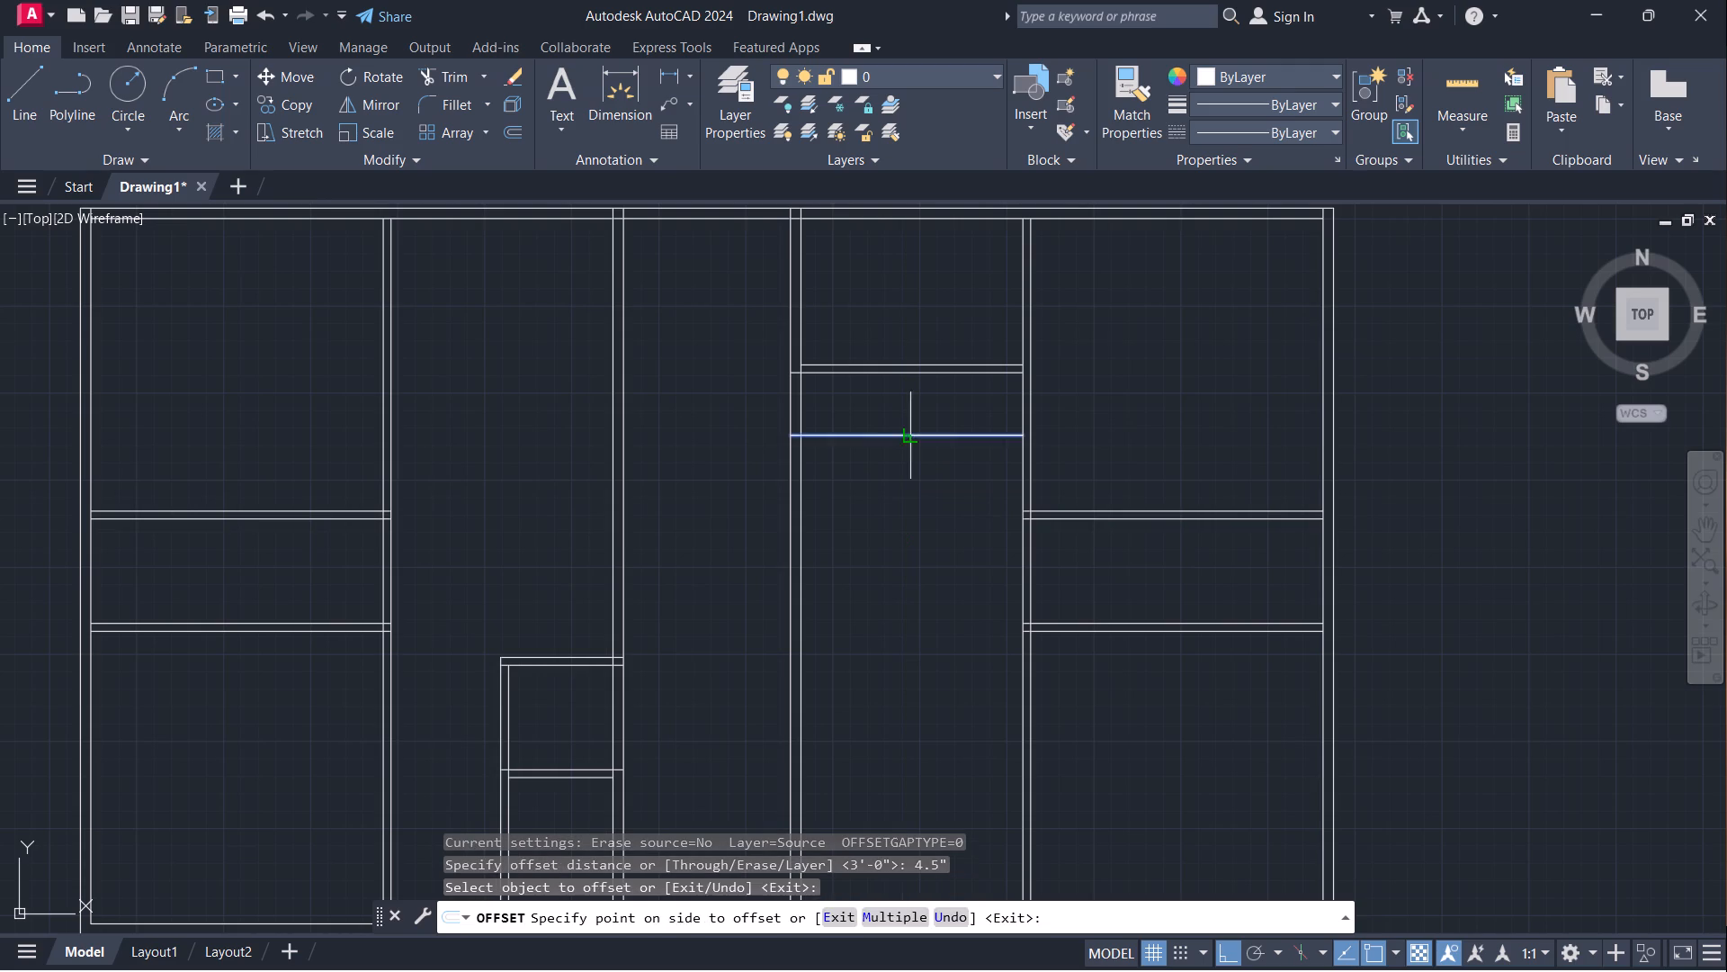
{"action": "left_click", "coordinate": [916, 494]}
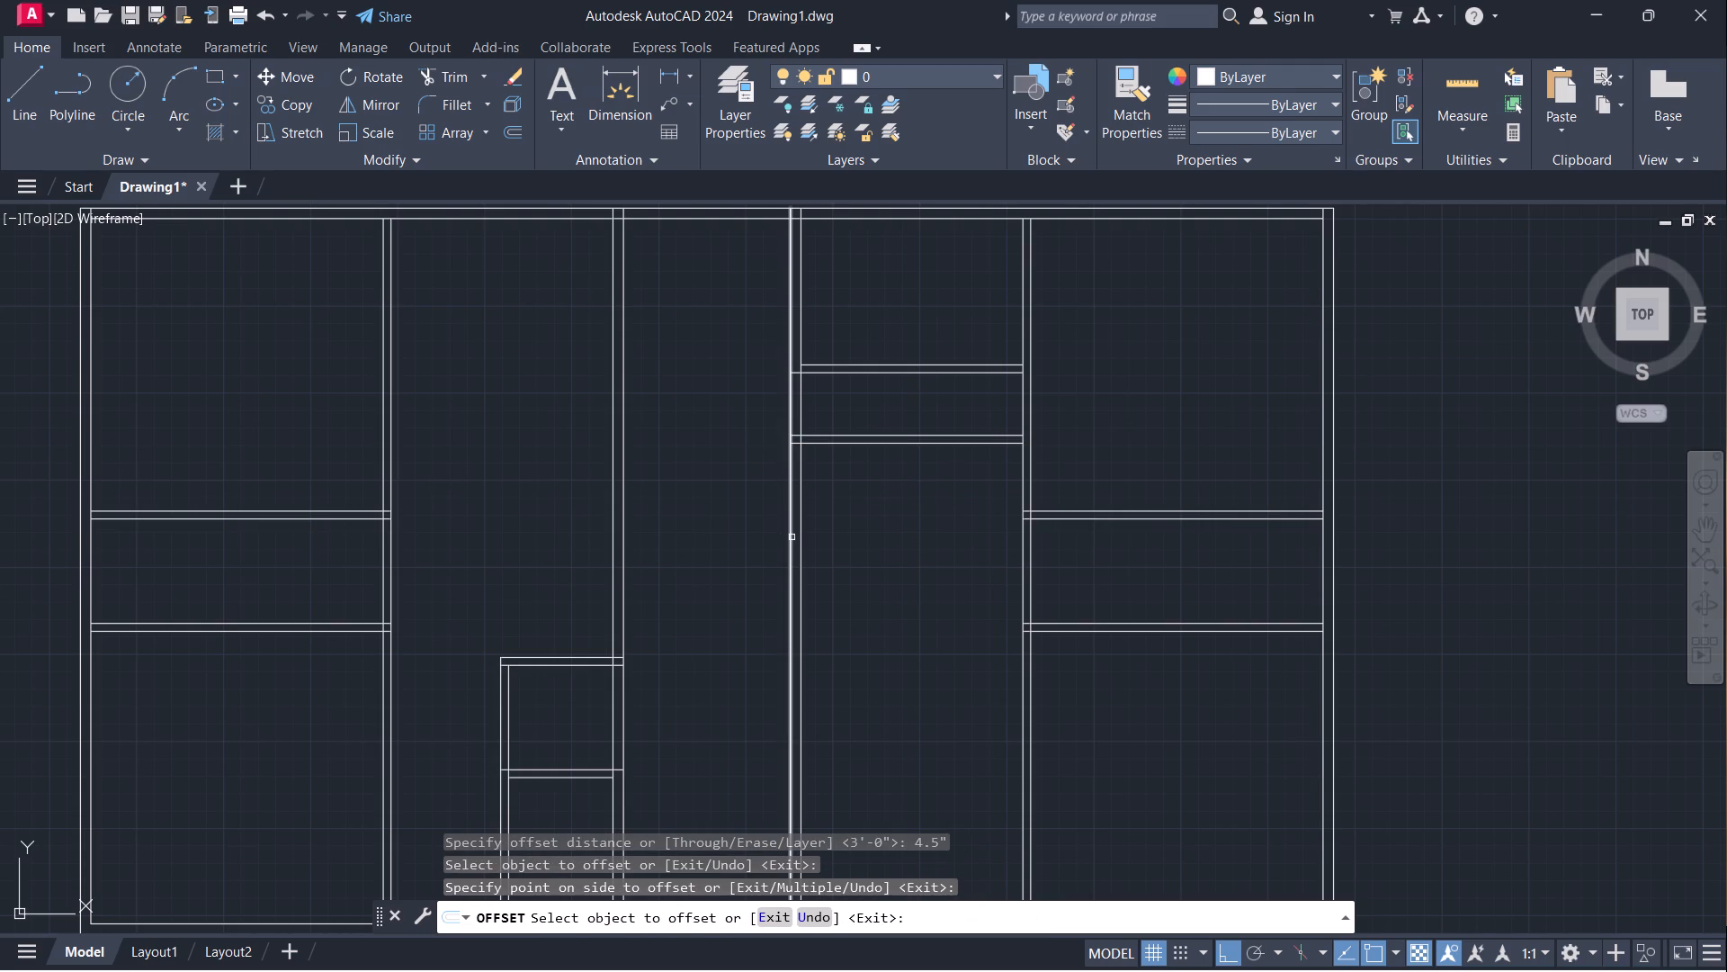
{"action": "key", "text": "Escape"}
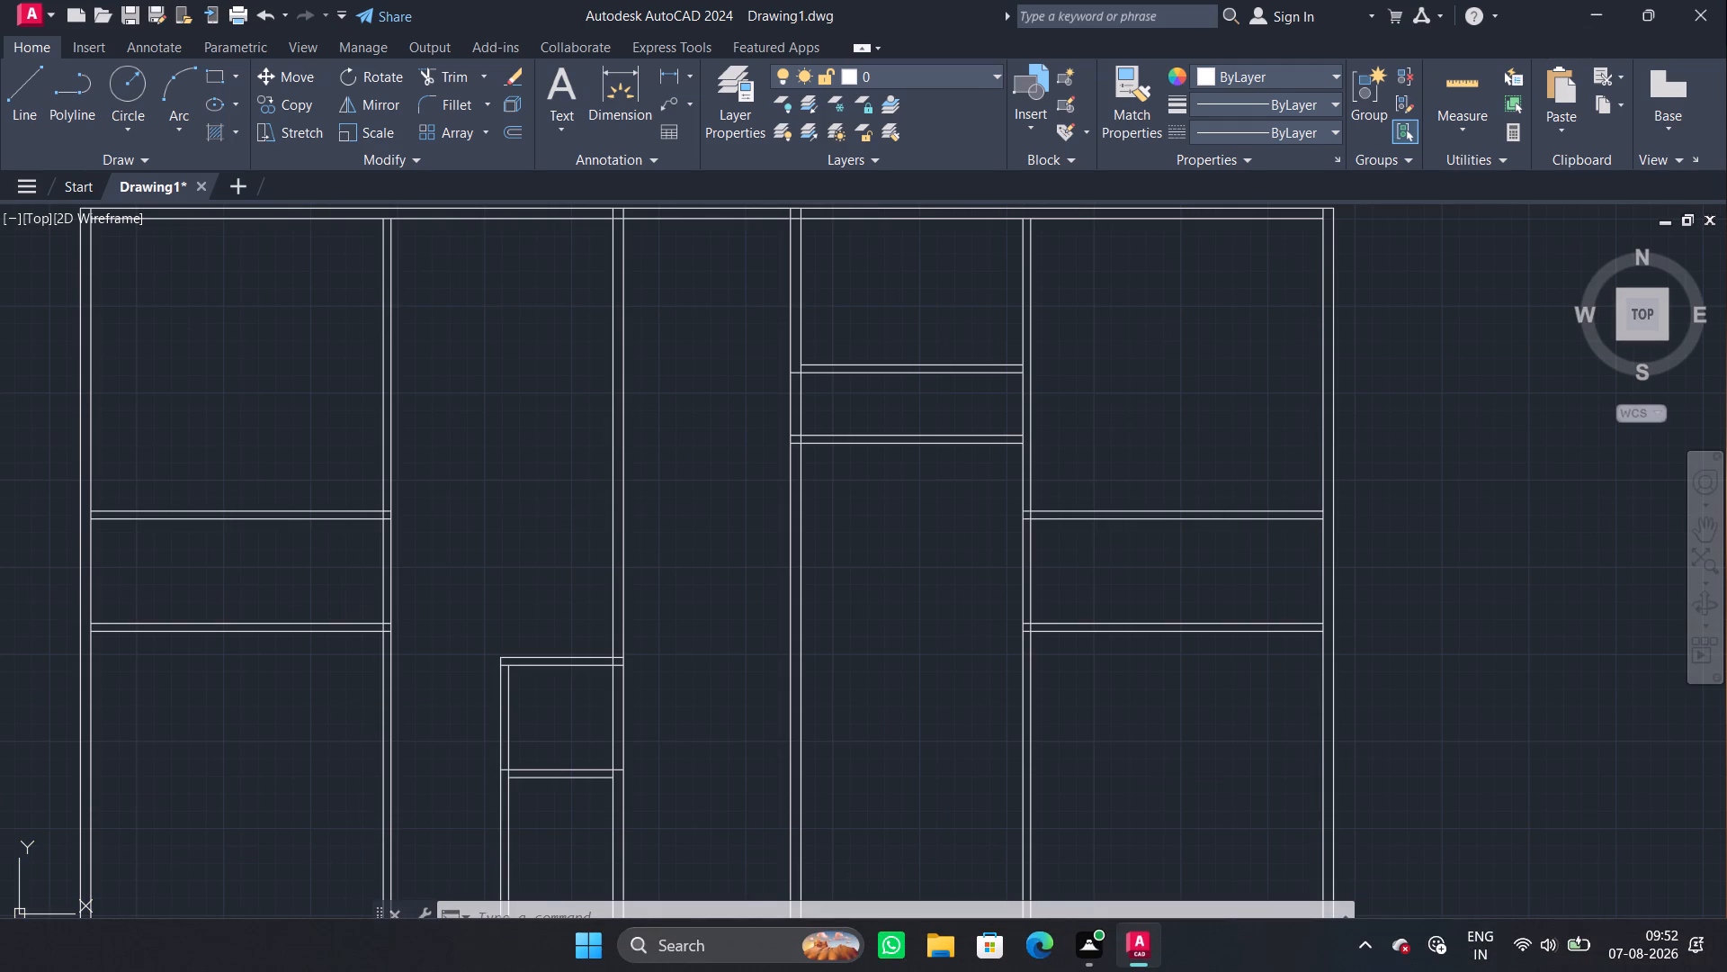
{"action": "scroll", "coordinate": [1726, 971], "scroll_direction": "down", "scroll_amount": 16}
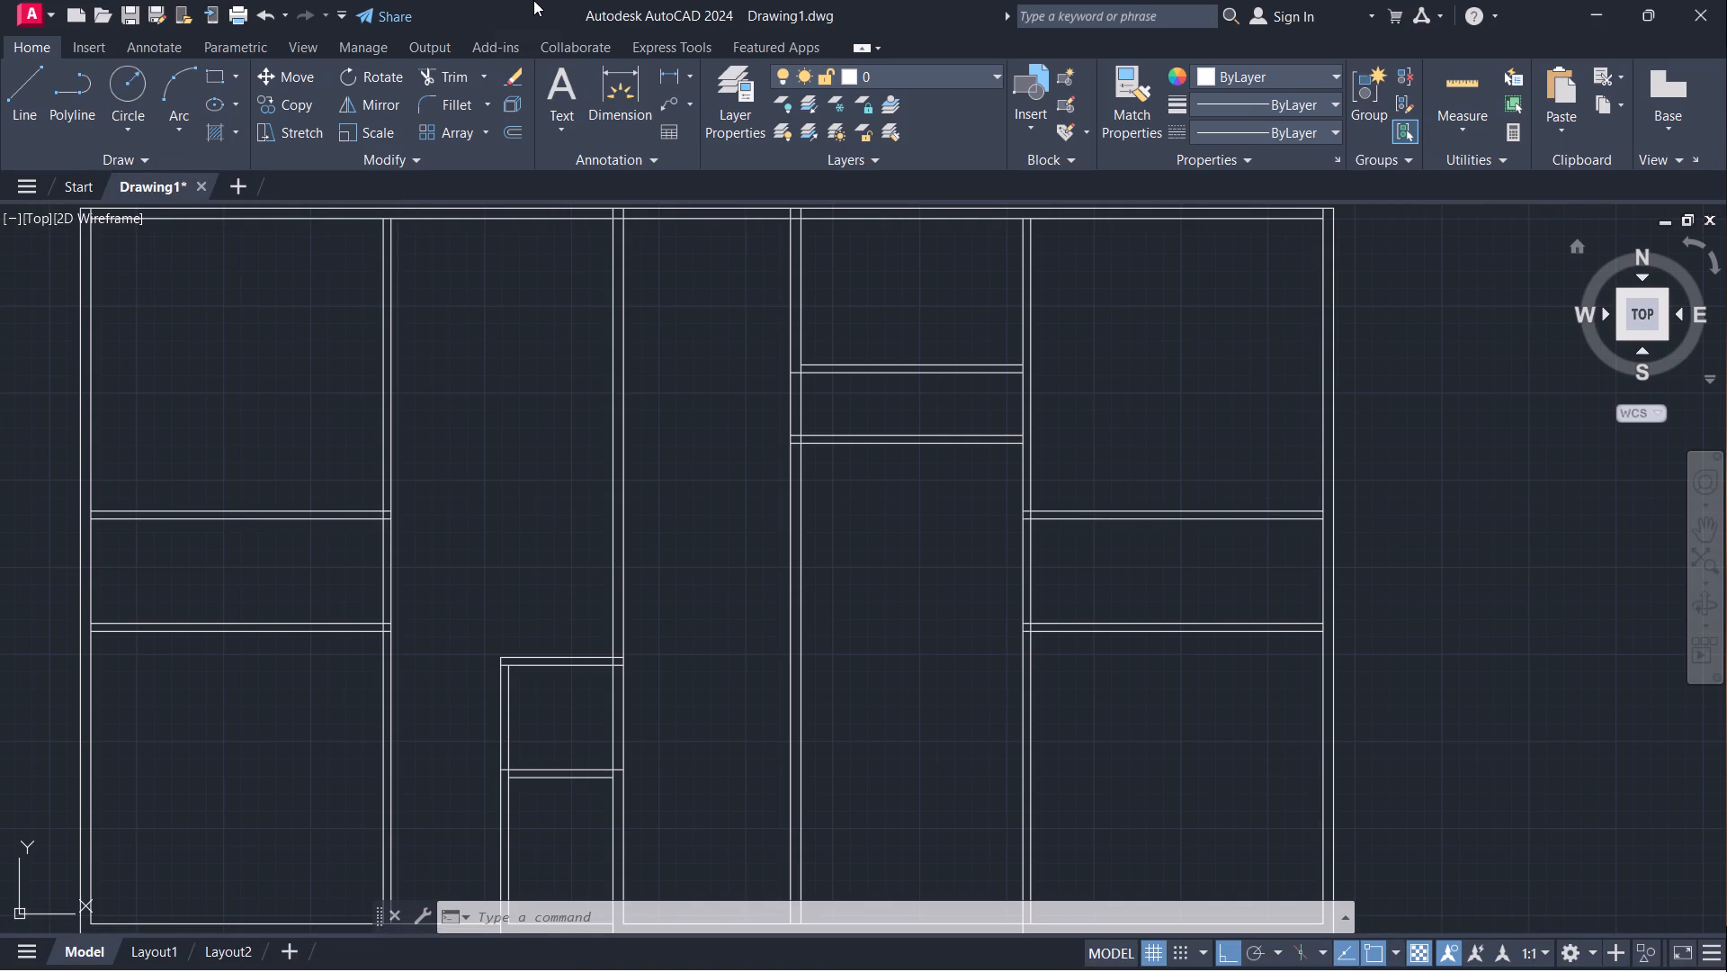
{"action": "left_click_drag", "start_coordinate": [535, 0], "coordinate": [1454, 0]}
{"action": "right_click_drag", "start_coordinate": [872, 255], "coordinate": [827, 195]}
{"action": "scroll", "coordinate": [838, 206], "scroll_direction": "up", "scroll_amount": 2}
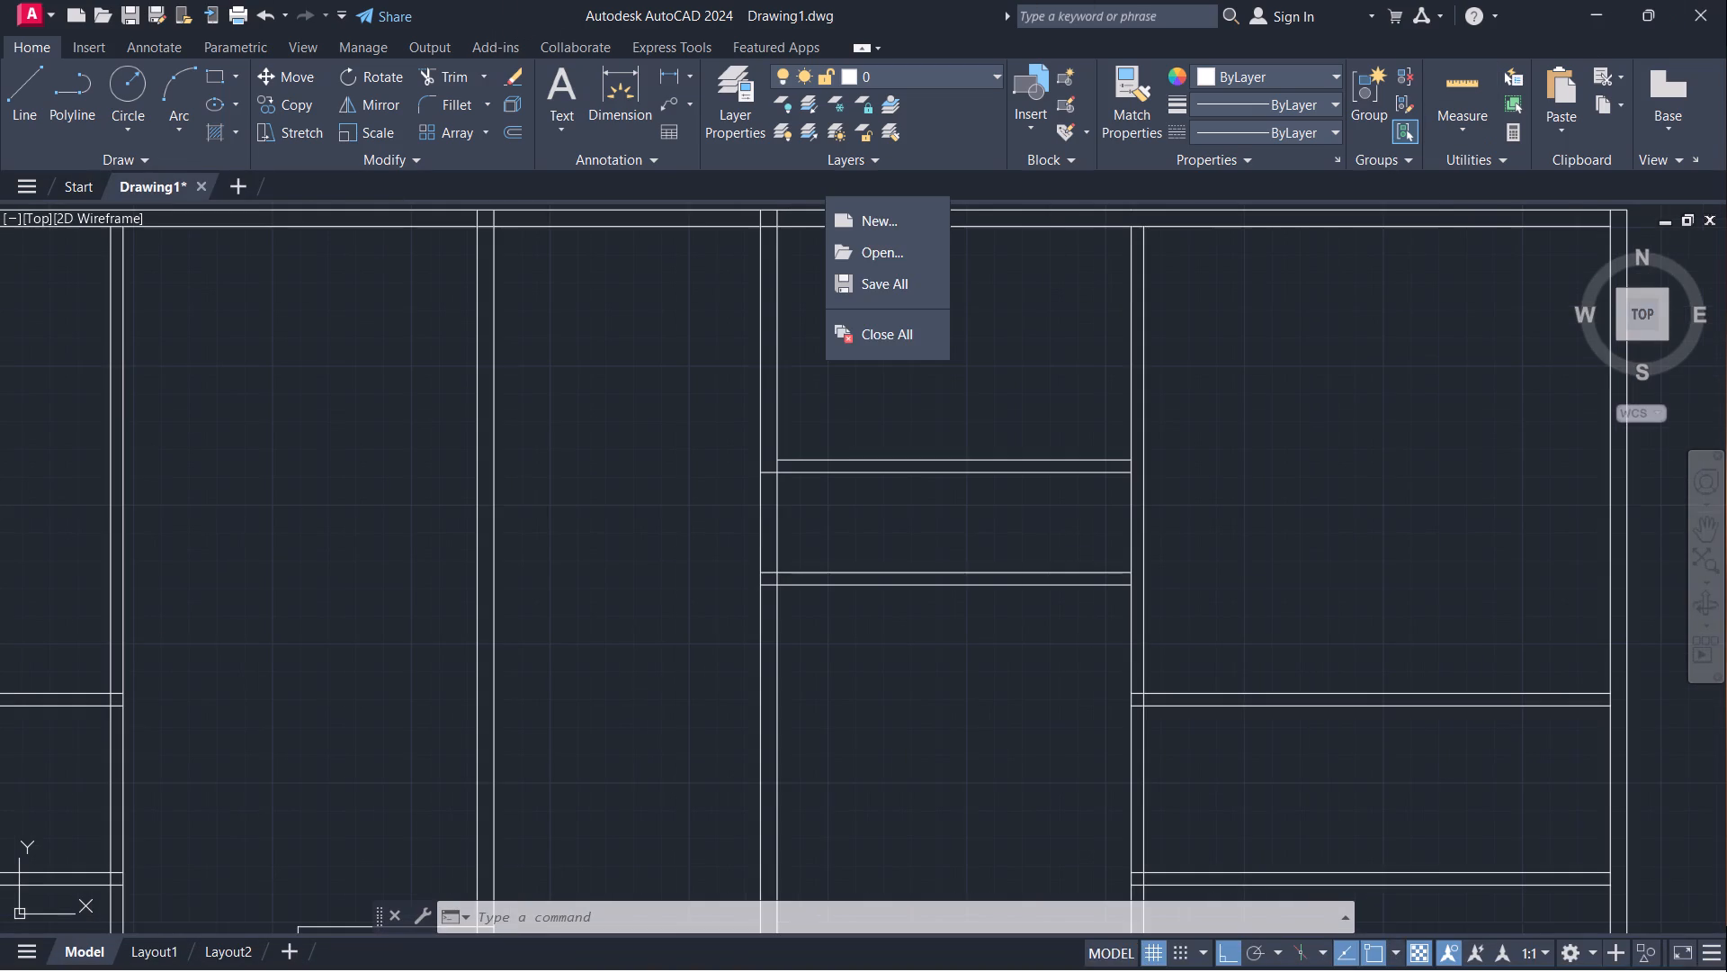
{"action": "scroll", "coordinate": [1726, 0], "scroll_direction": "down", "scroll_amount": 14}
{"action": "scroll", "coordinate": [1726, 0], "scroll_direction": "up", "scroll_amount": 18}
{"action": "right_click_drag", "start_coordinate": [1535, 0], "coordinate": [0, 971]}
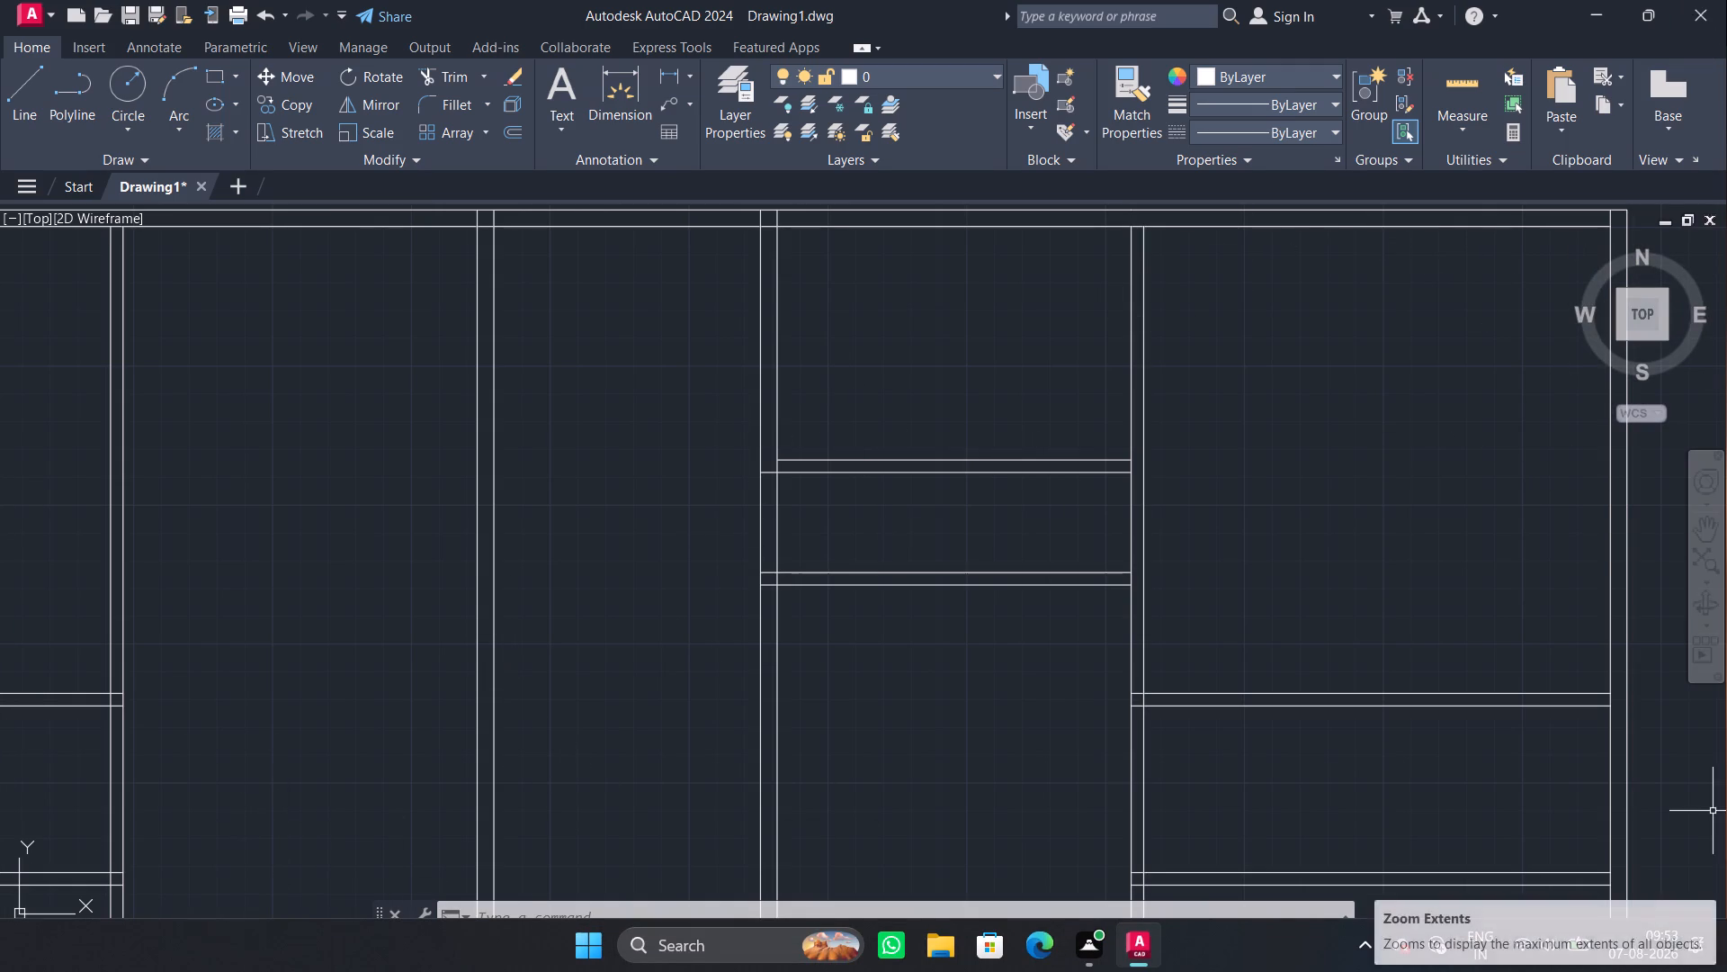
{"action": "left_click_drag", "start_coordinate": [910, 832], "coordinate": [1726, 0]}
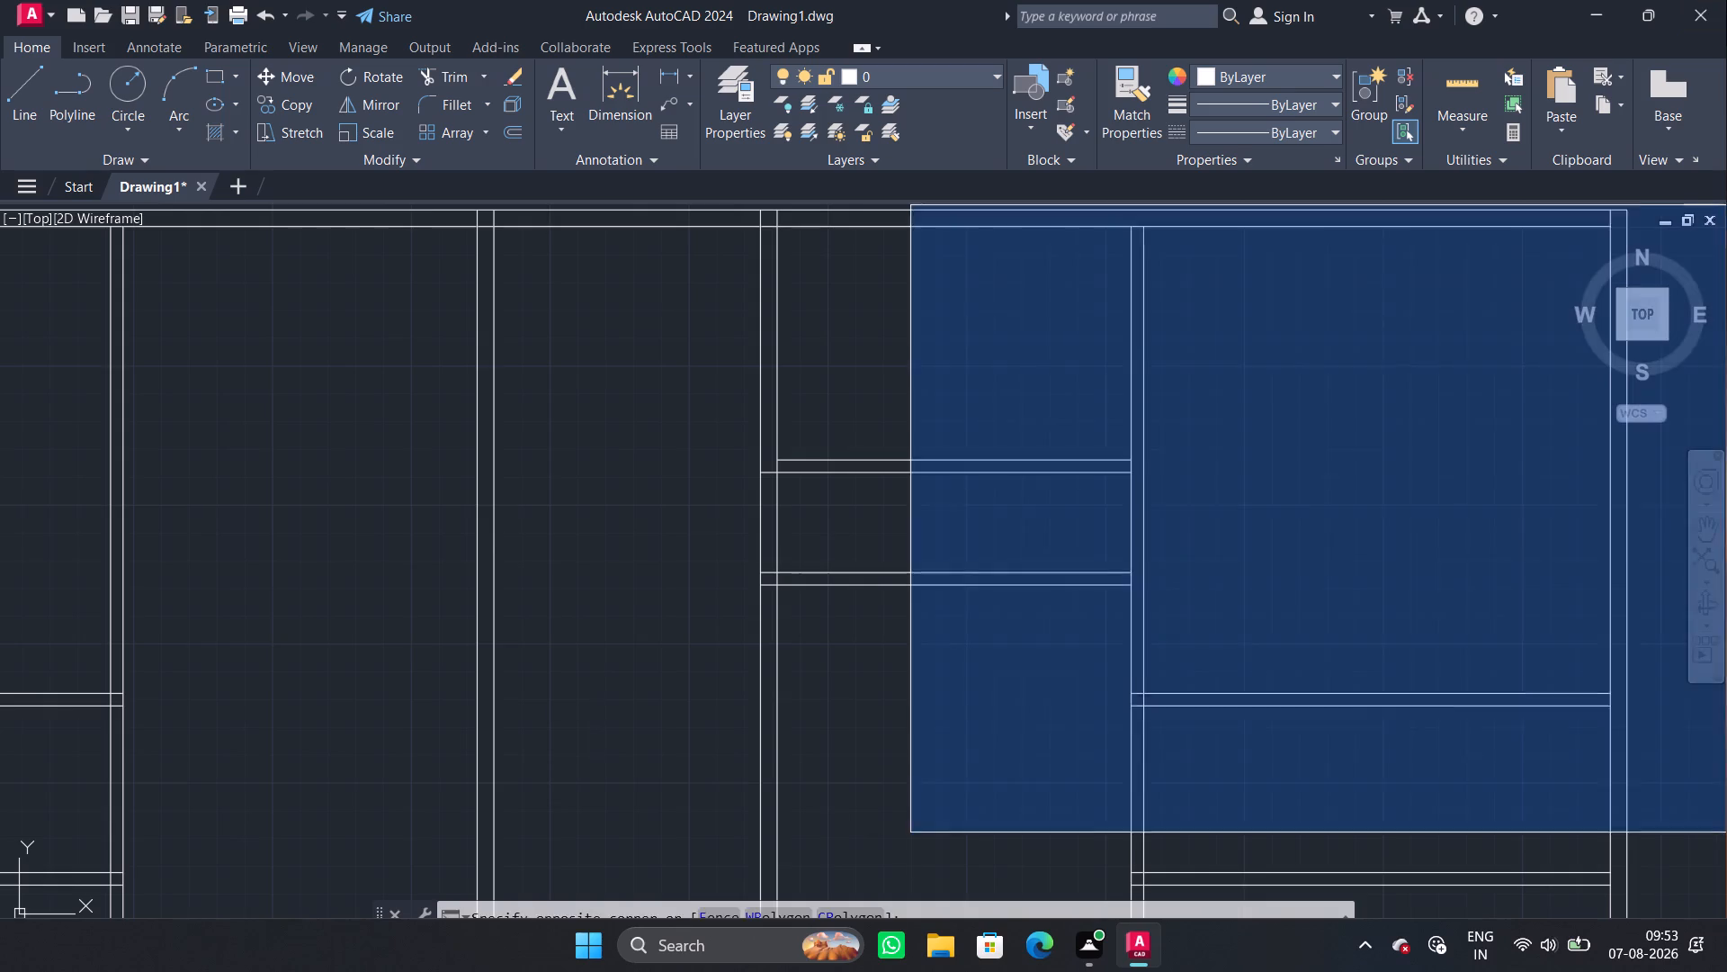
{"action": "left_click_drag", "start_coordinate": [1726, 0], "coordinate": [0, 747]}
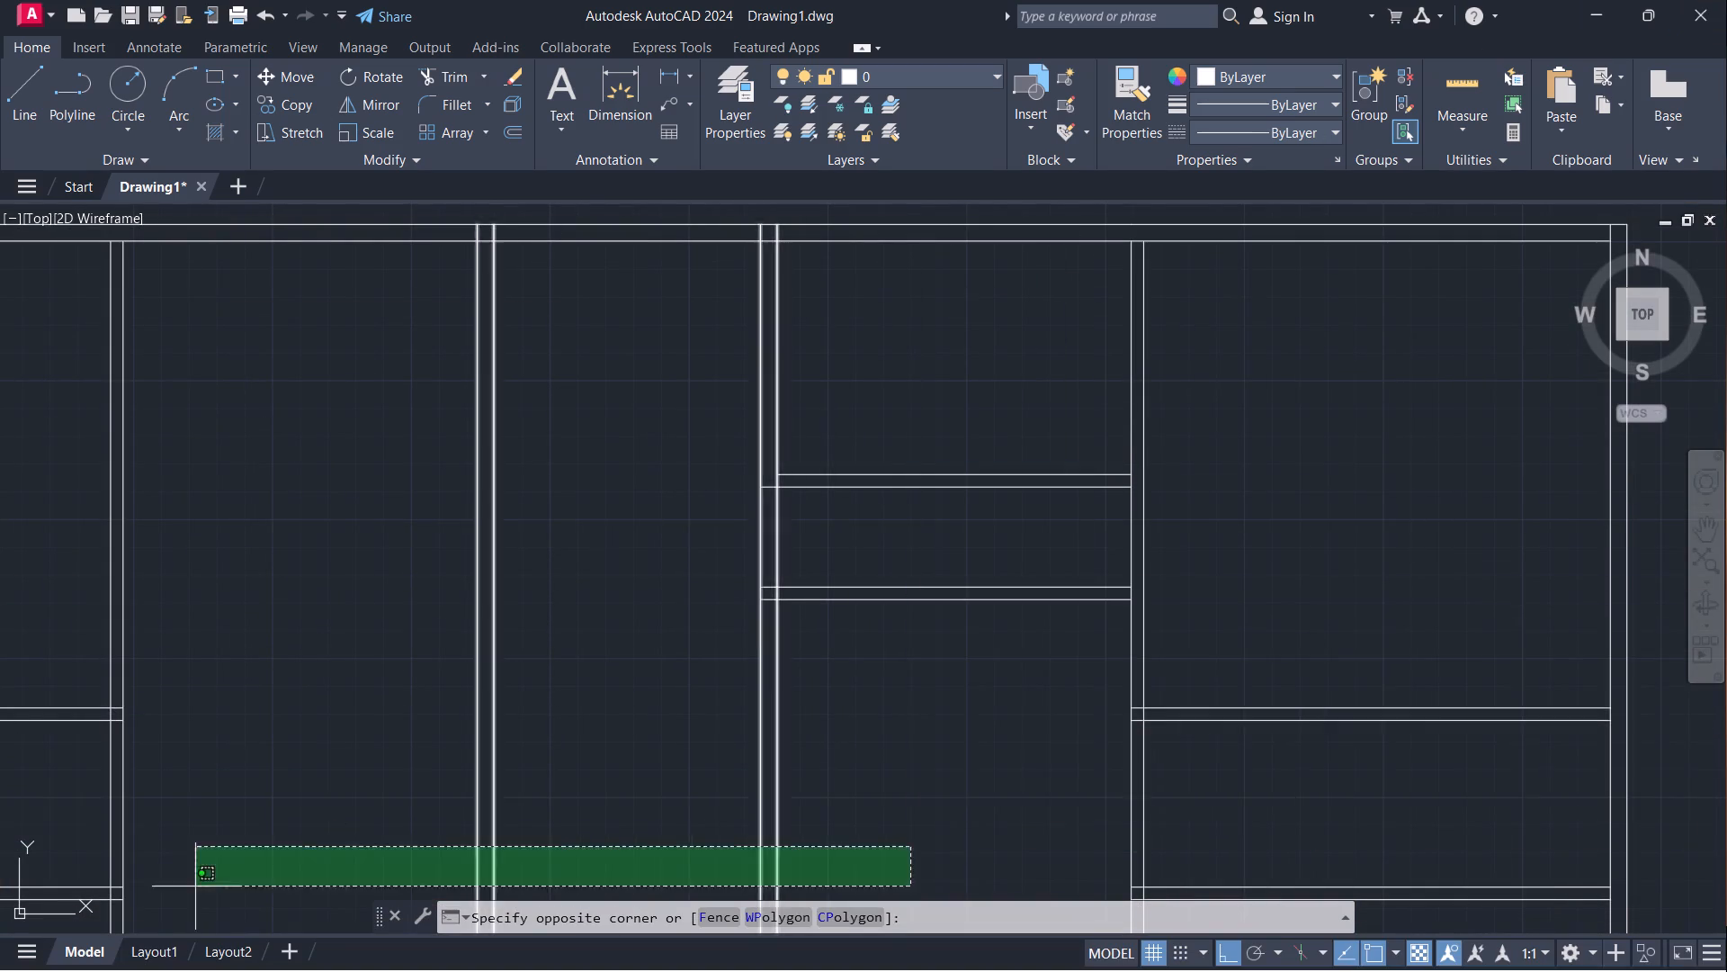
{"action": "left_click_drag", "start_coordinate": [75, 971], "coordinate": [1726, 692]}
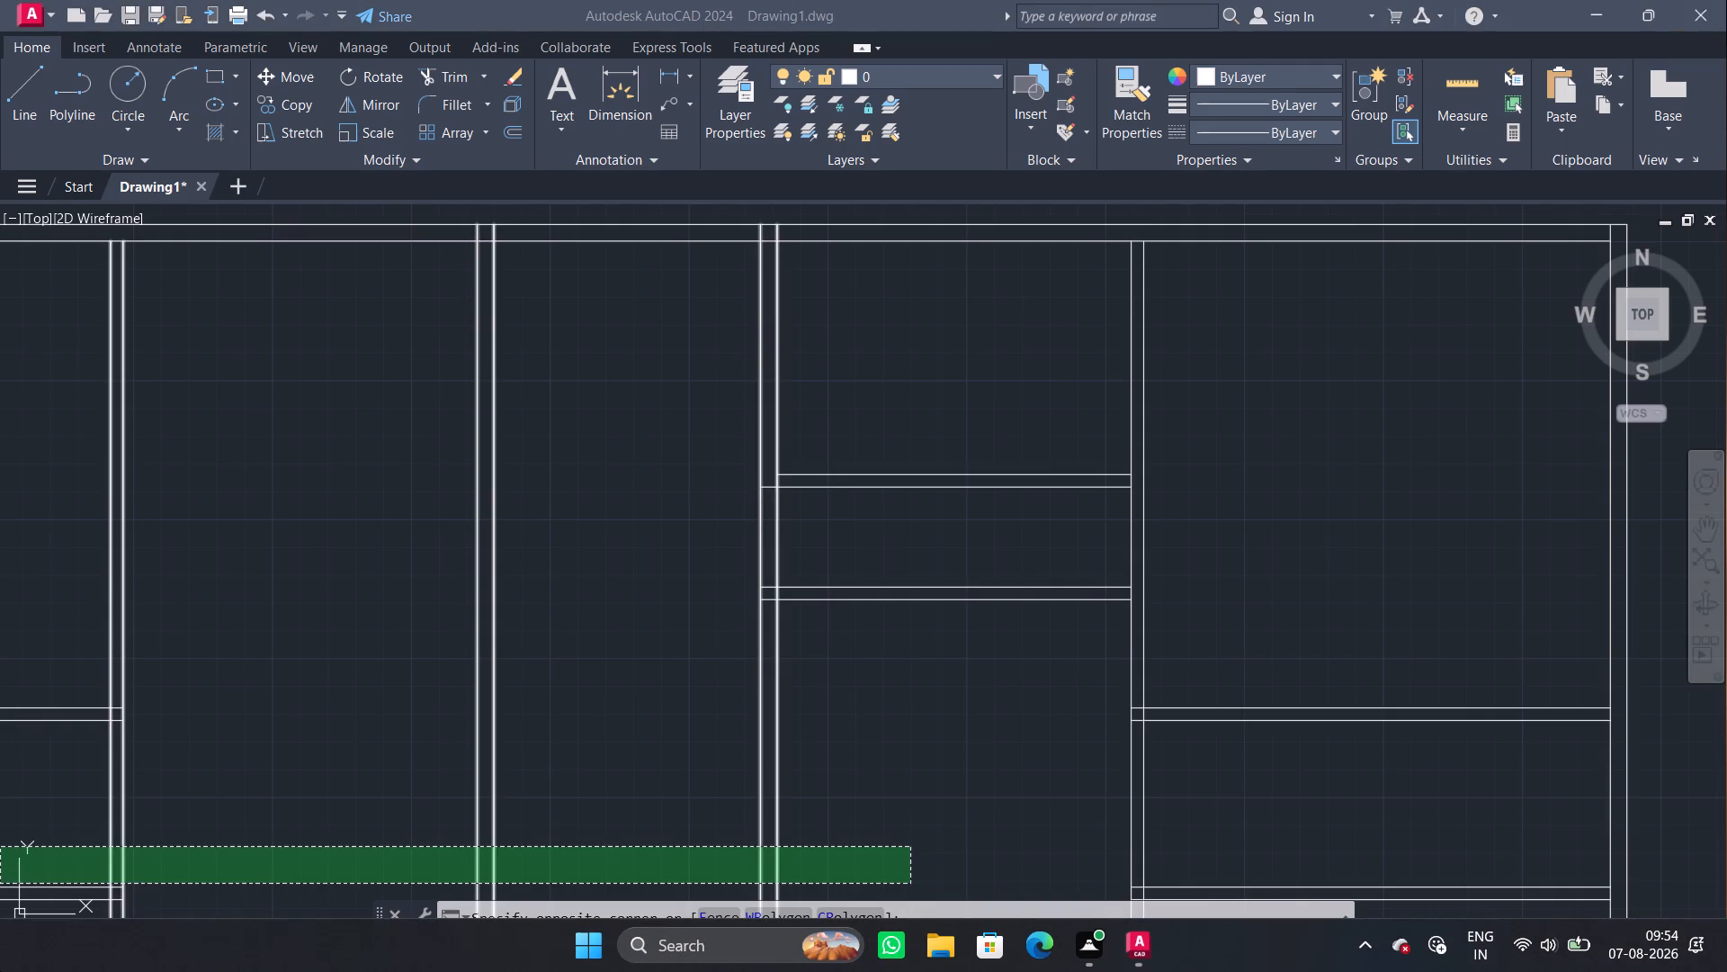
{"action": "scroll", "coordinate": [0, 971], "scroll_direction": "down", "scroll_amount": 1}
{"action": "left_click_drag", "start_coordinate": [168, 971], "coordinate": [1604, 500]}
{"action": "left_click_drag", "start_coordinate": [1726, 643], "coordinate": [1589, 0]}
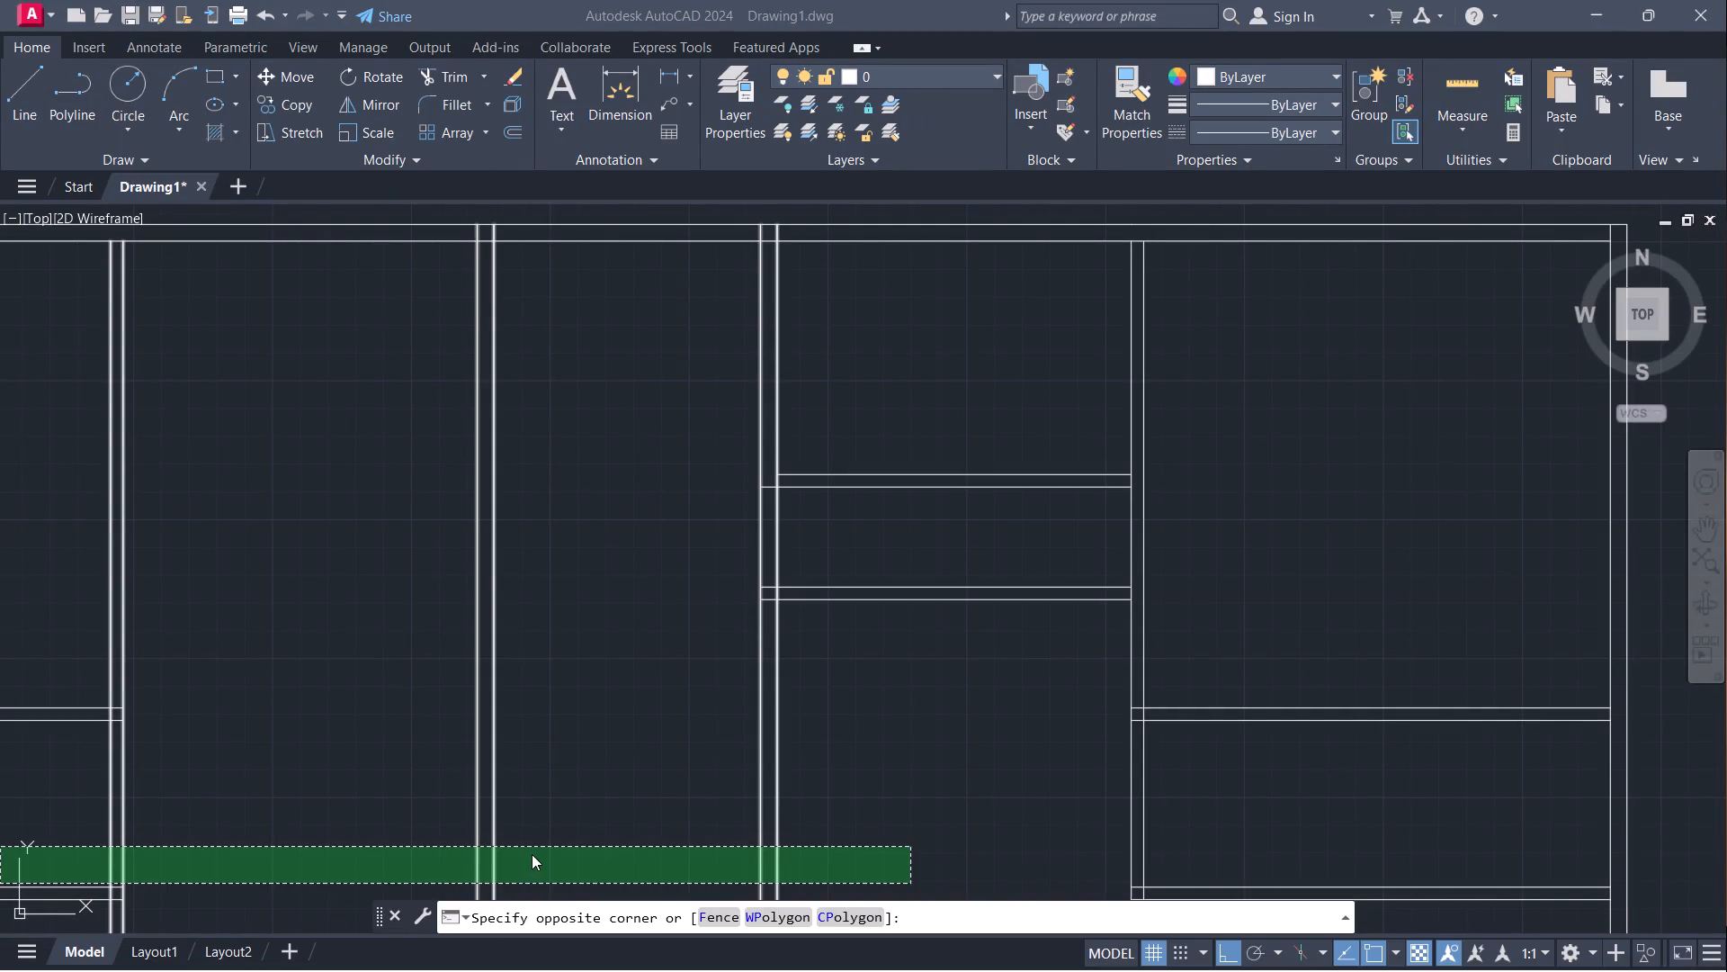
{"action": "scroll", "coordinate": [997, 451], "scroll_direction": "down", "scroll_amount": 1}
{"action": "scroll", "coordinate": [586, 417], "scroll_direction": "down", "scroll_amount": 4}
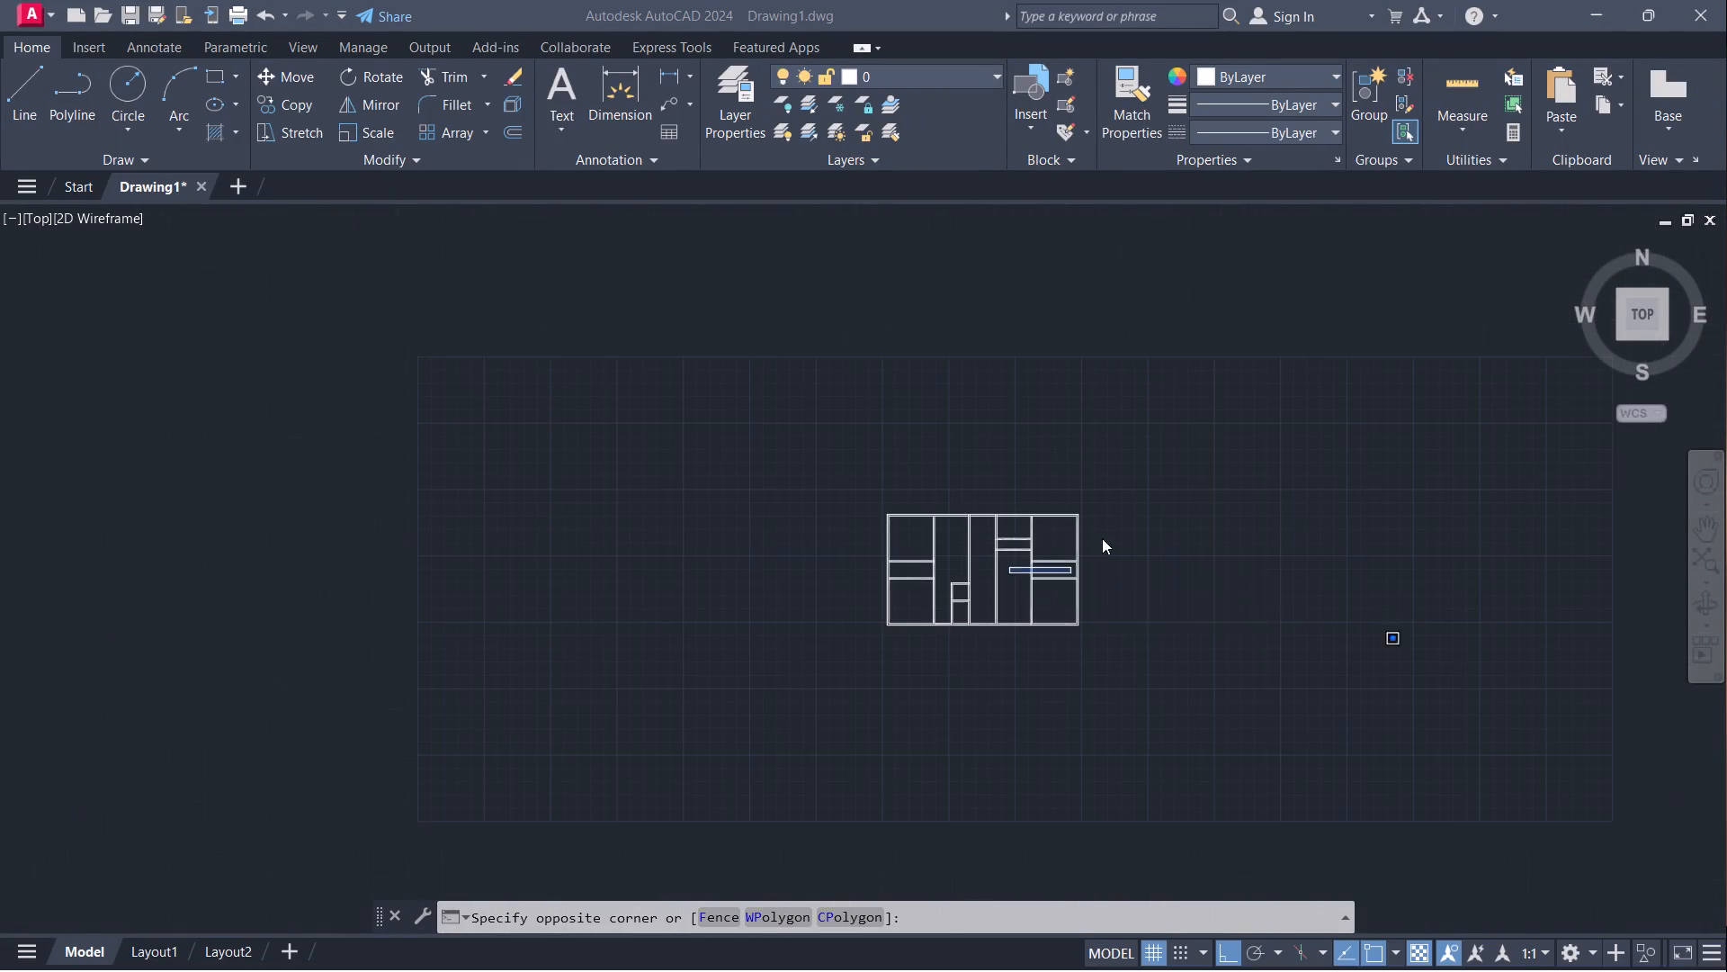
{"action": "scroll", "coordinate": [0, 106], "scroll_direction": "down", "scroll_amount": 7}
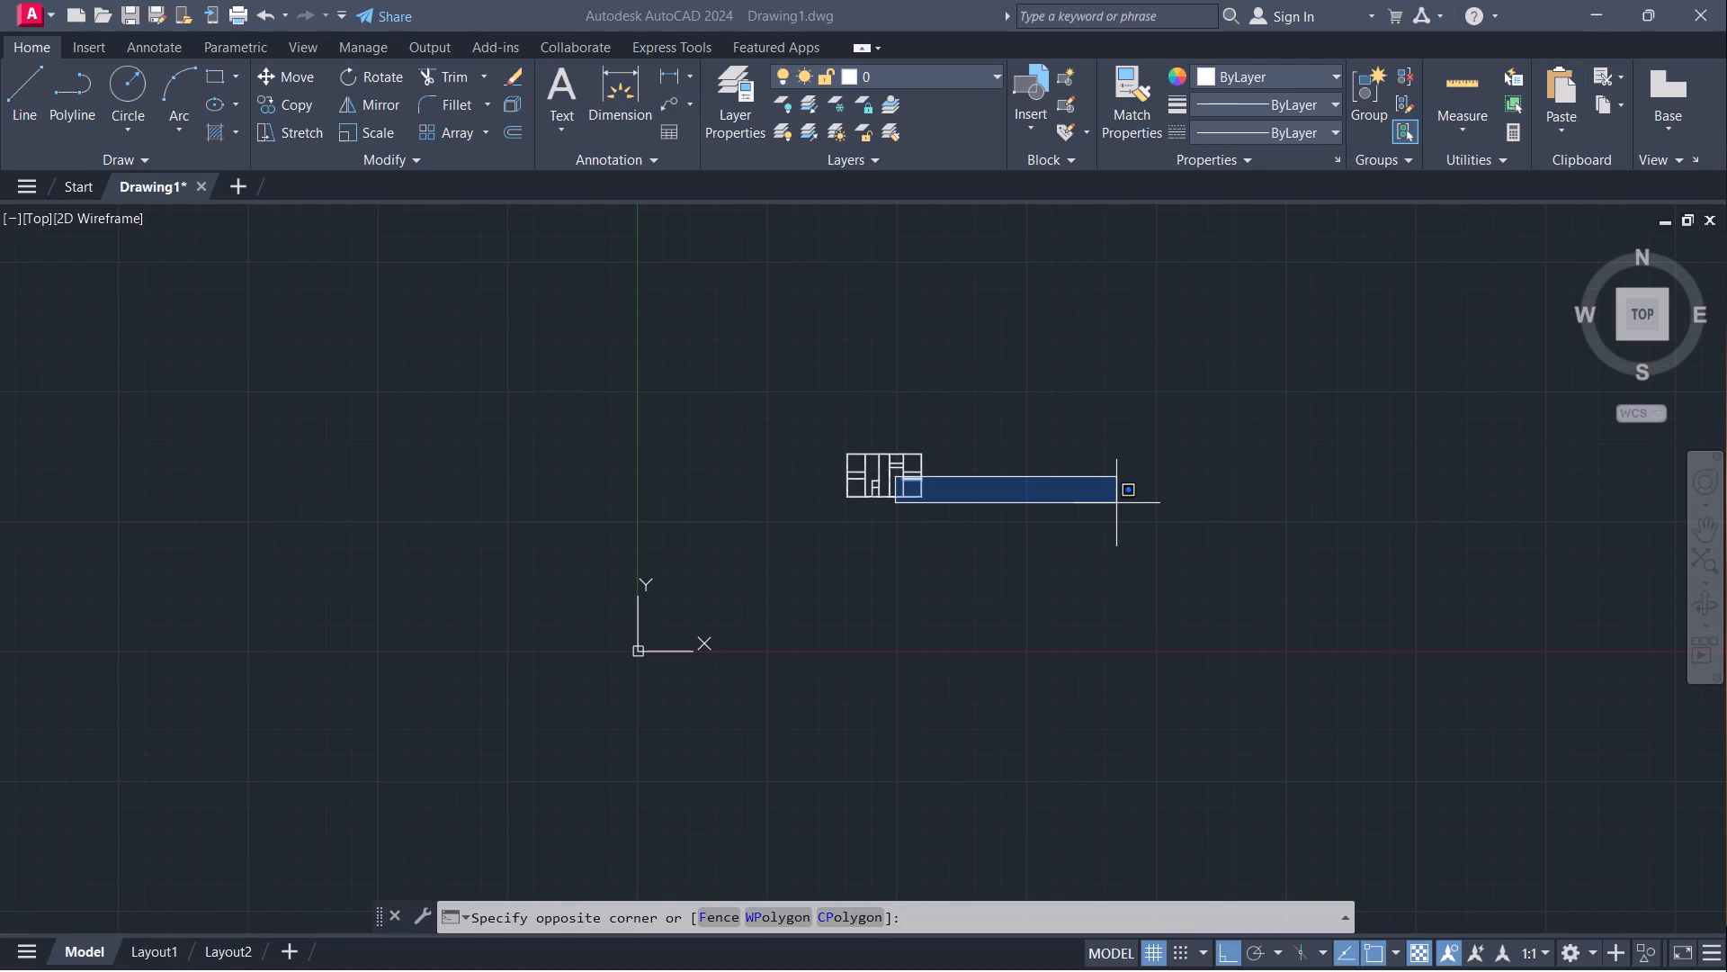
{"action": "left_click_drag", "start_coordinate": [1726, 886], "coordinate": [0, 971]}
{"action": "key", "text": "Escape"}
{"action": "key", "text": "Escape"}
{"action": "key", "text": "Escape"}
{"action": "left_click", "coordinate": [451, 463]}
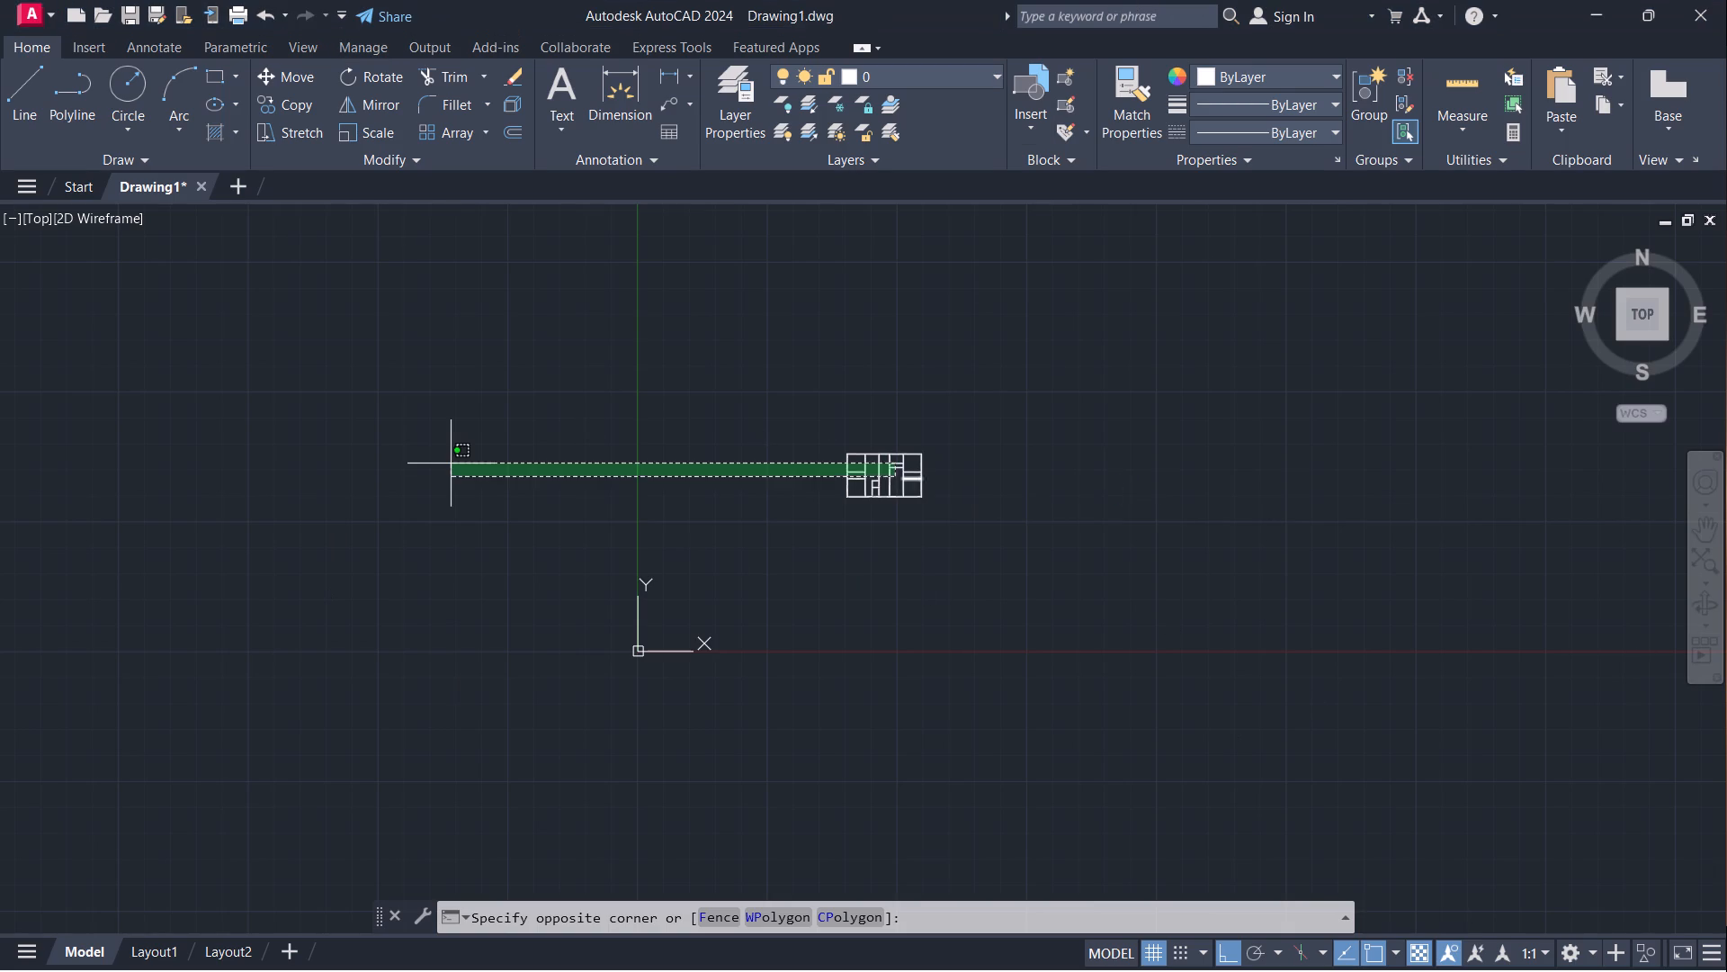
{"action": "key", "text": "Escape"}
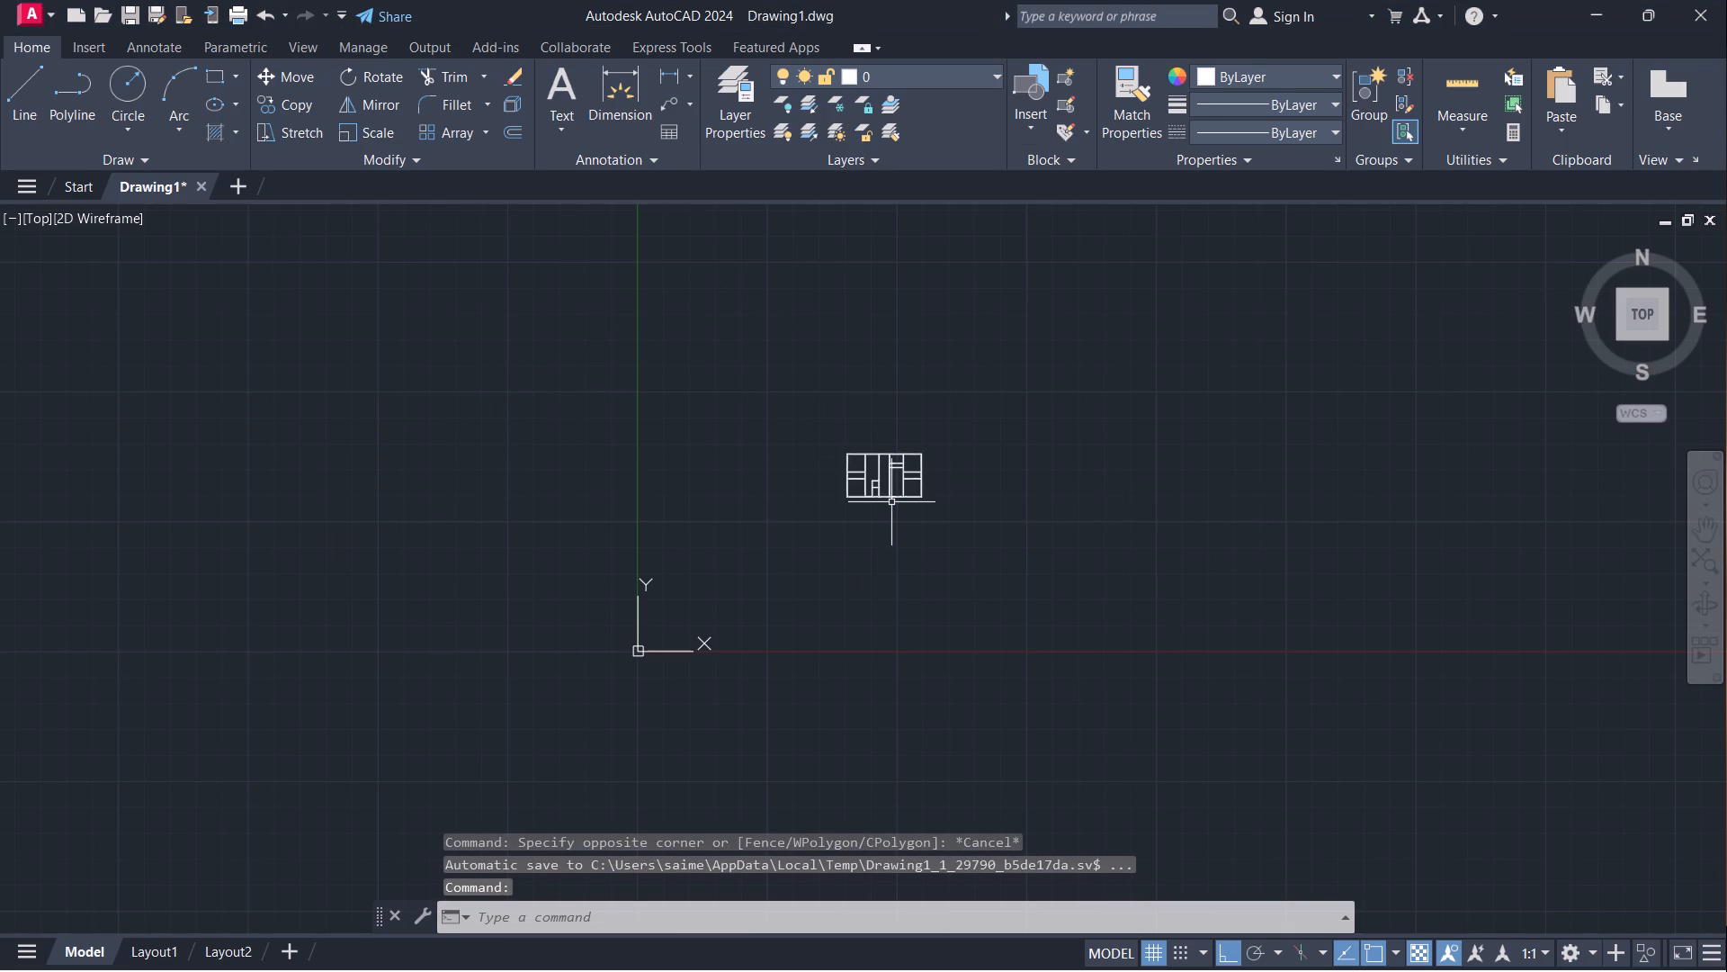
Offset the east face line of the second central wall 5' eastward, toward the east vertical partition.
{"action": "scroll", "coordinate": [854, 510], "scroll_direction": "up", "scroll_amount": 2}
{"action": "scroll", "coordinate": [944, 370], "scroll_direction": "up", "scroll_amount": 4}
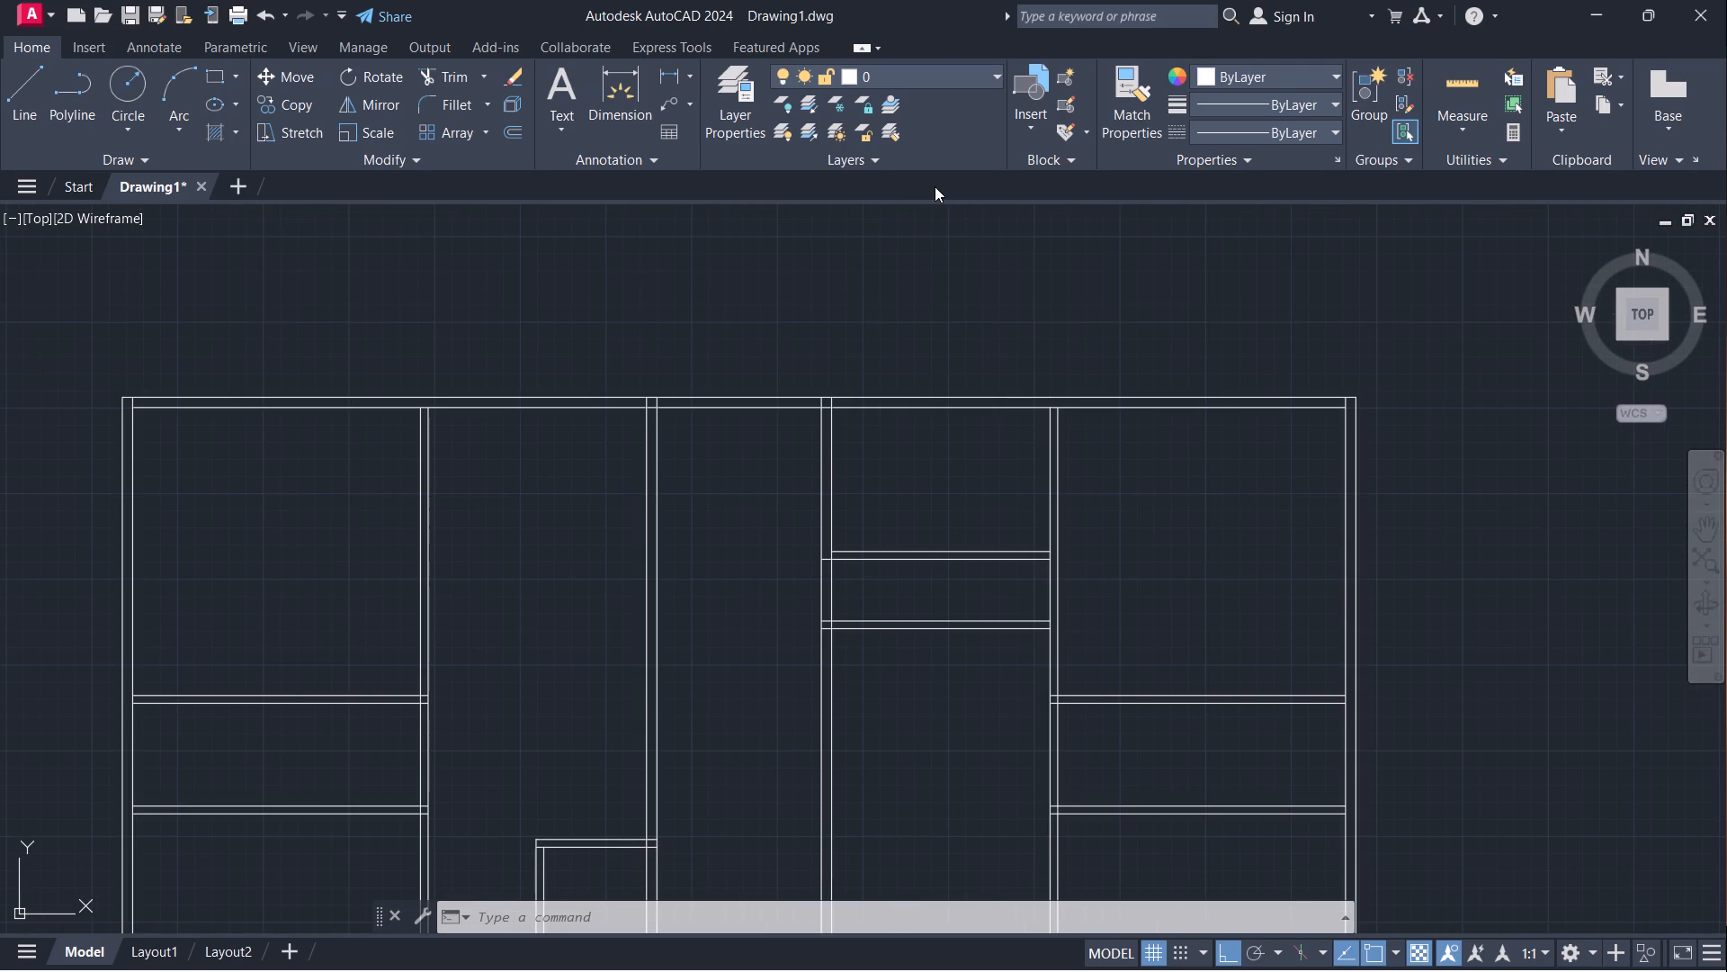
{"action": "scroll", "coordinate": [897, 290], "scroll_direction": "down", "scroll_amount": 2}
{"action": "scroll", "coordinate": [696, 701], "scroll_direction": "up", "scroll_amount": 1}
{"action": "middle_click_drag", "start_coordinate": [1033, 301], "coordinate": [910, 496]}
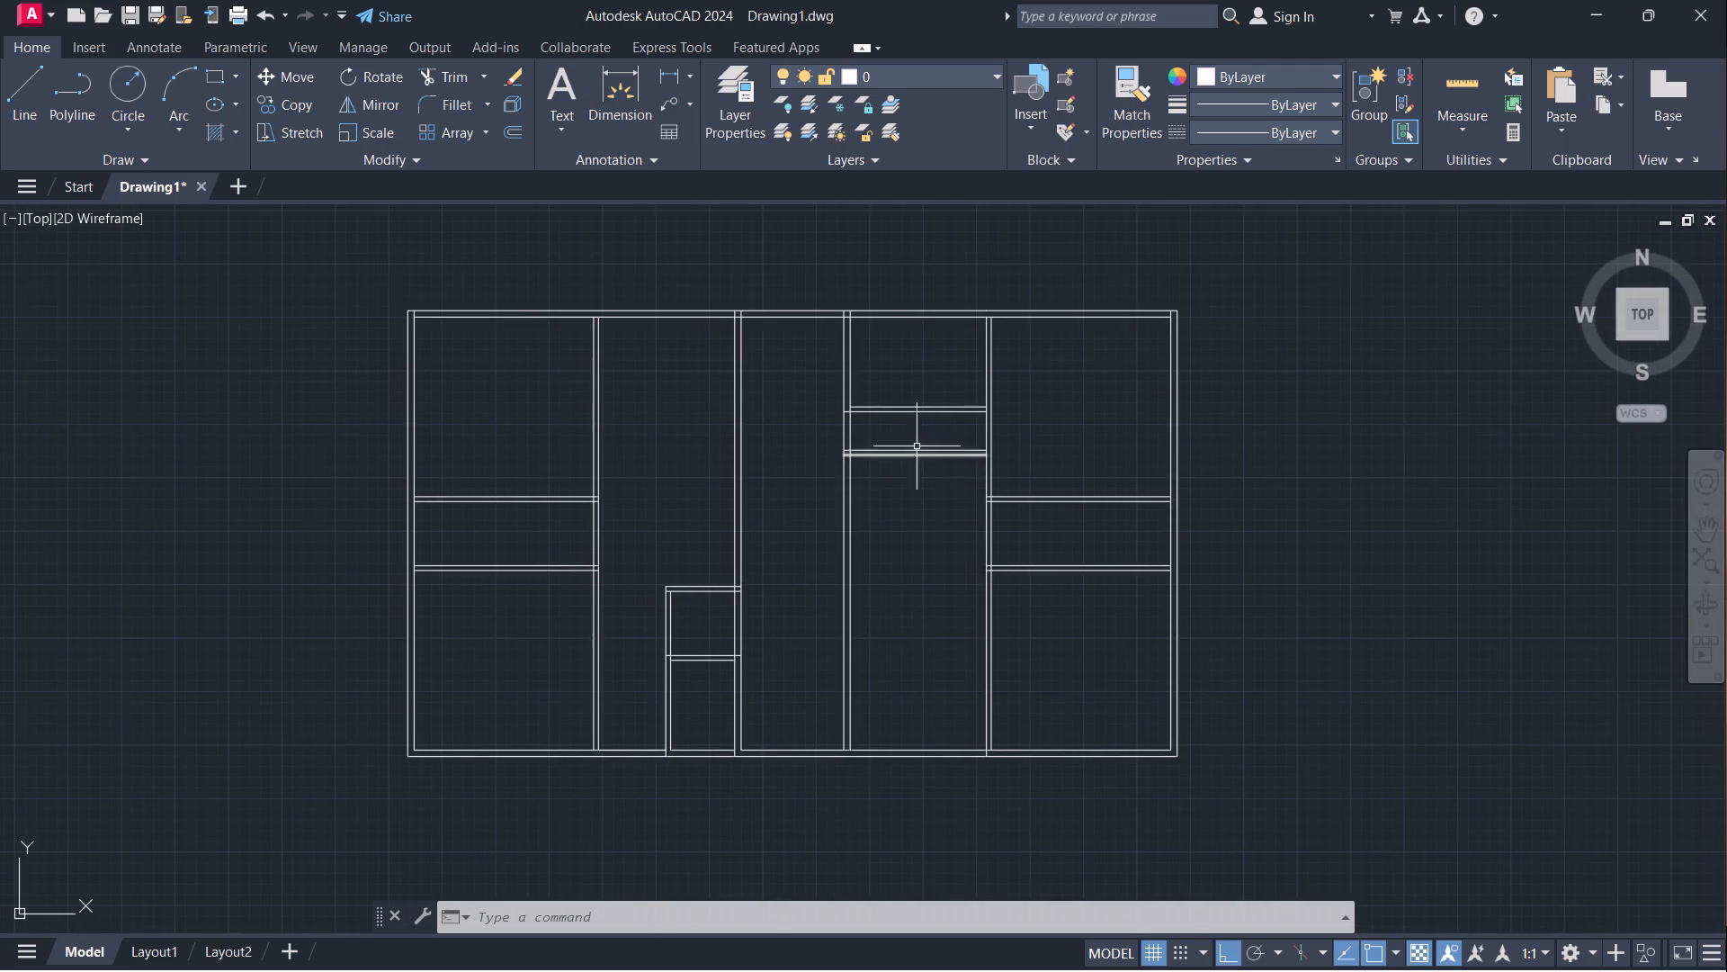
{"action": "scroll", "coordinate": [897, 427], "scroll_direction": "up", "scroll_amount": 2}
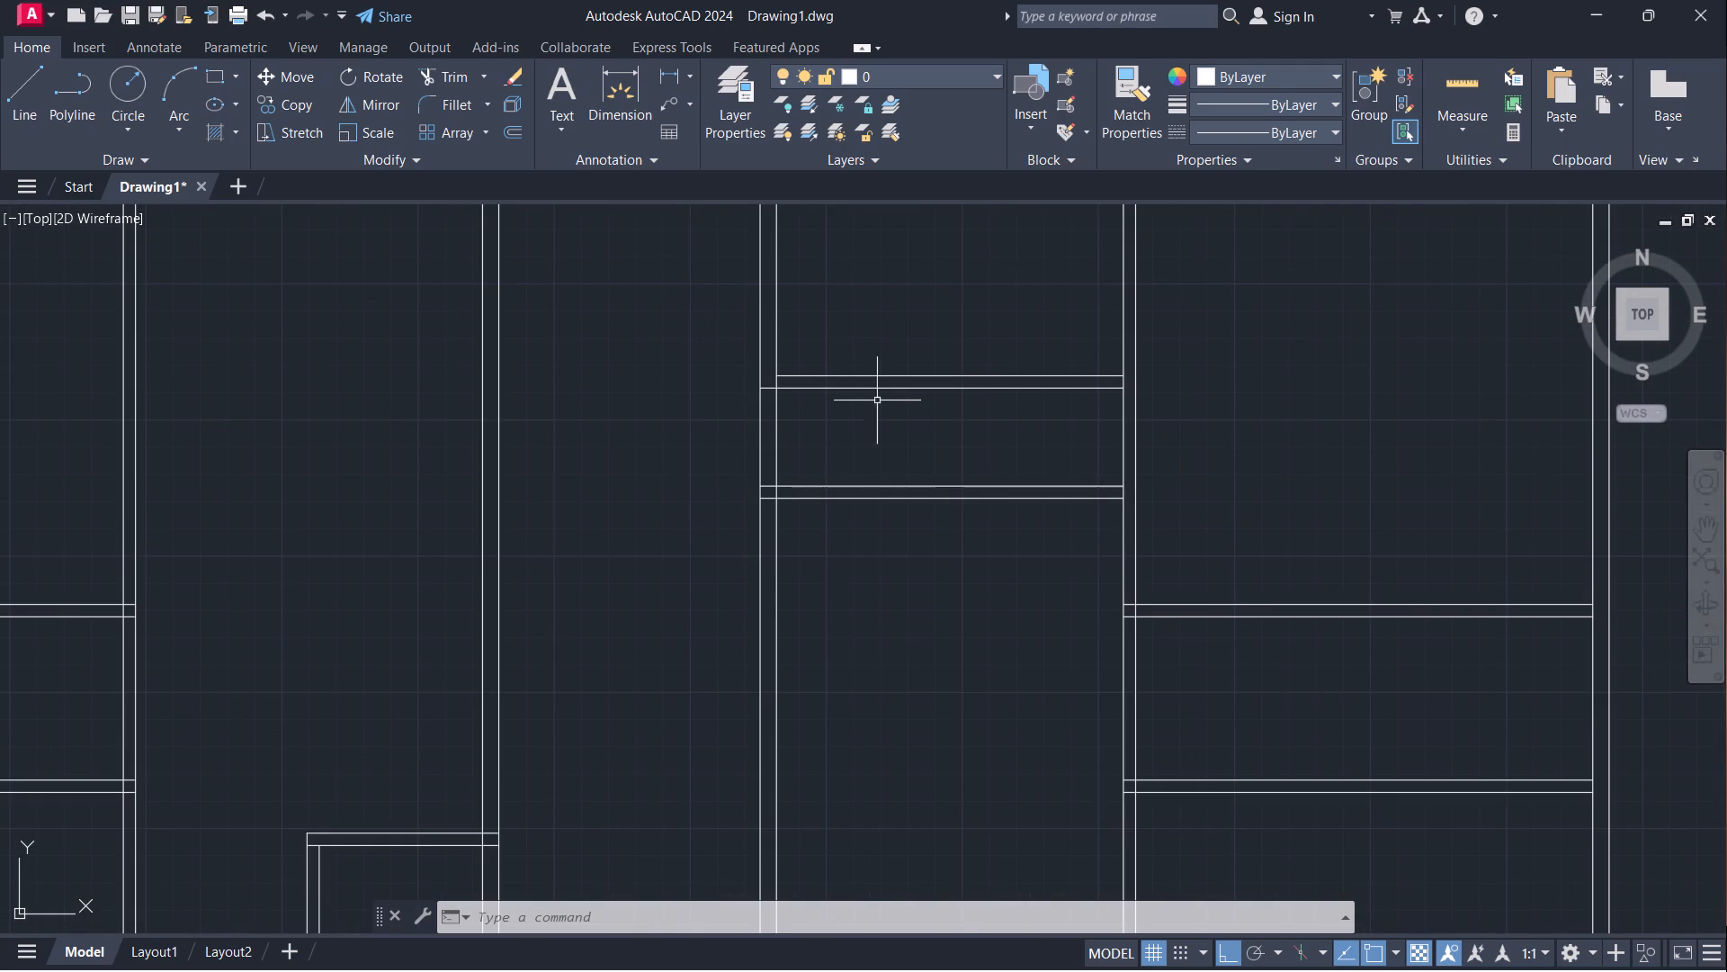
{"action": "key", "text": "o"}
{"action": "key", "text": "Return"}
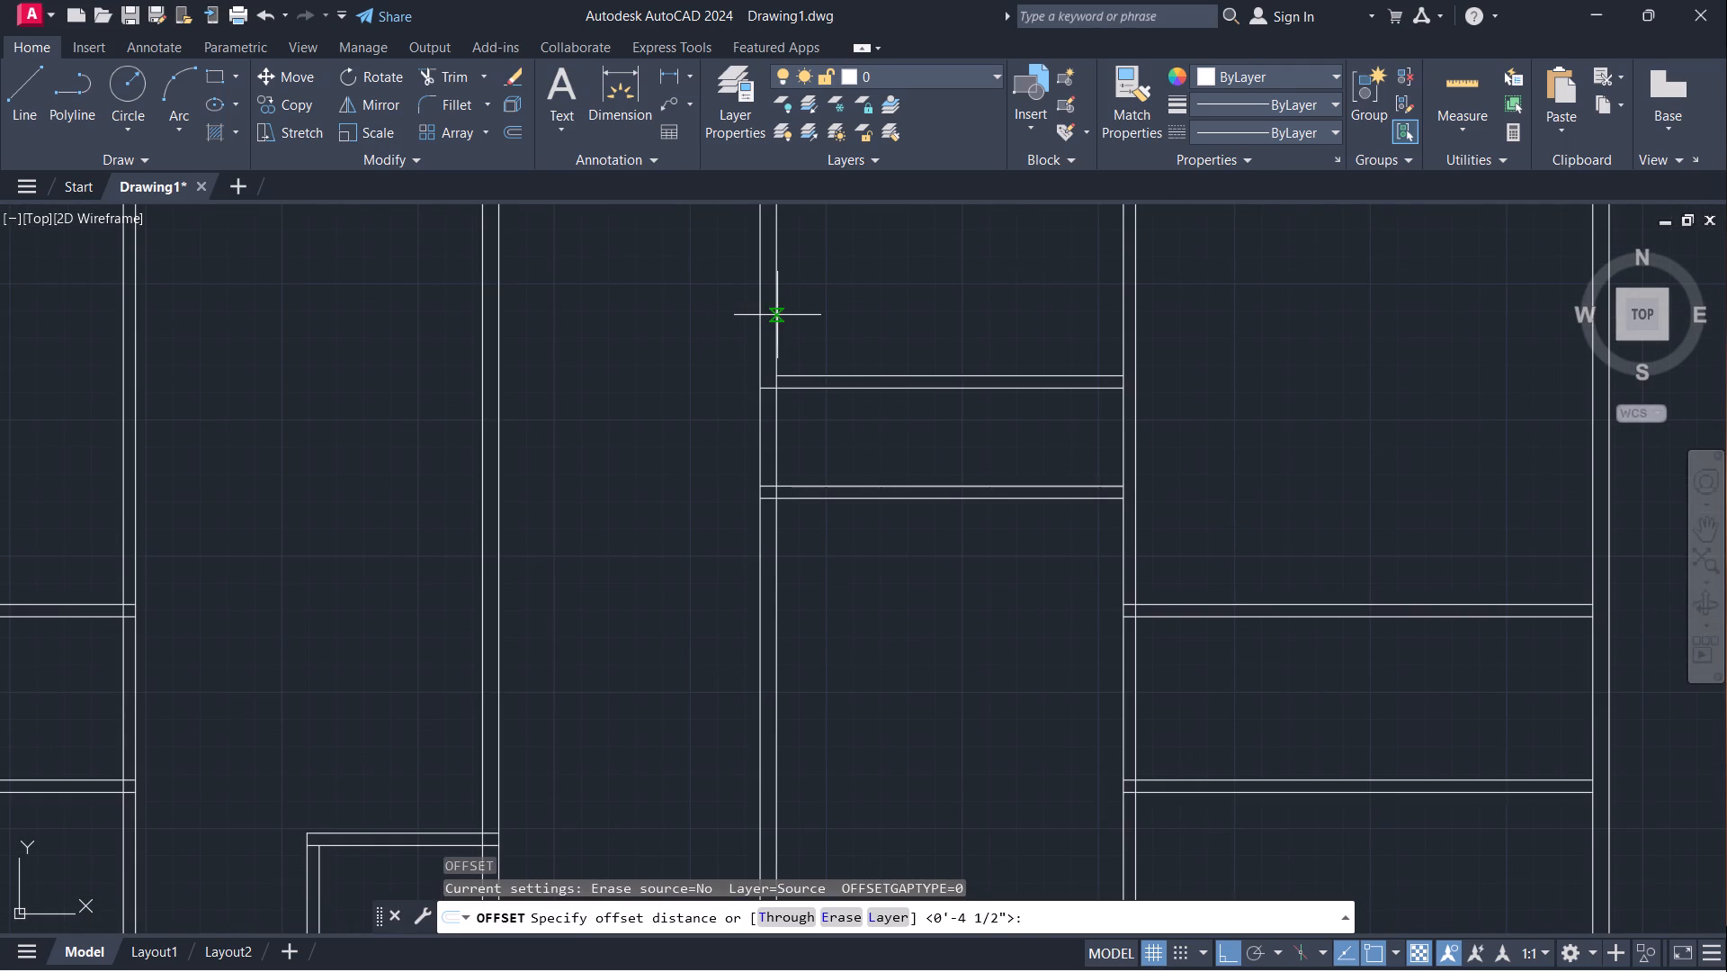
{"action": "left_click_drag", "start_coordinate": [777, 315], "coordinate": [806, 300]}
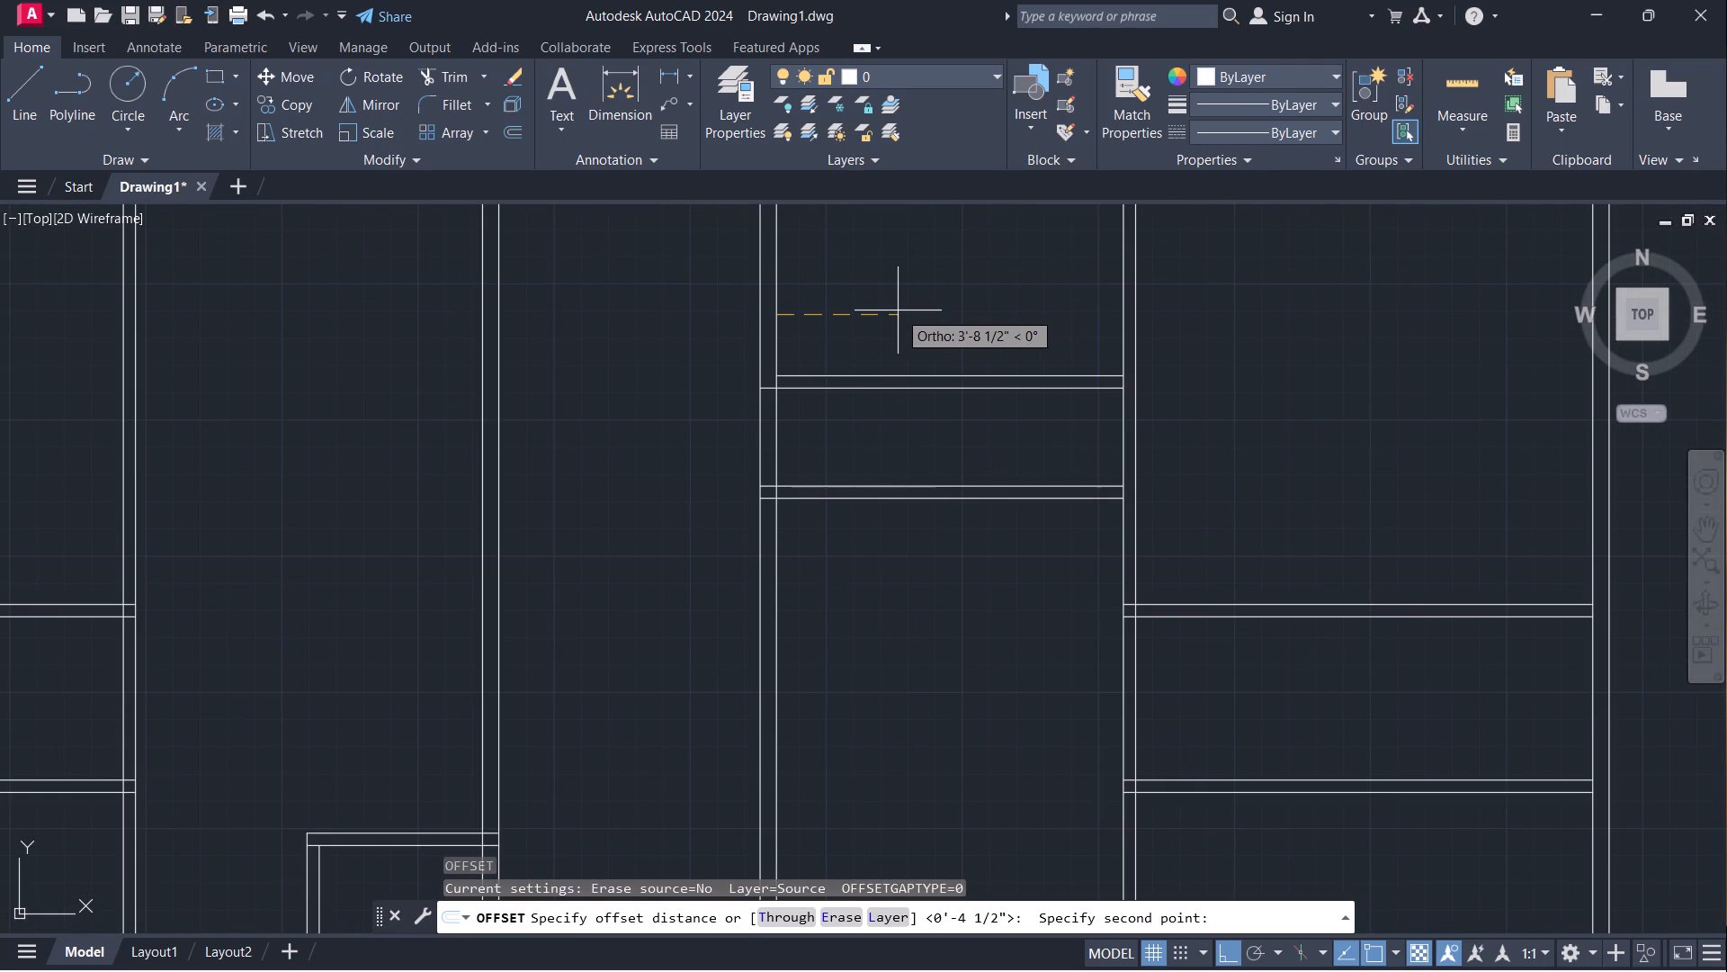
{"action": "type", "text": "5'"}
{"action": "key", "text": "Return"}
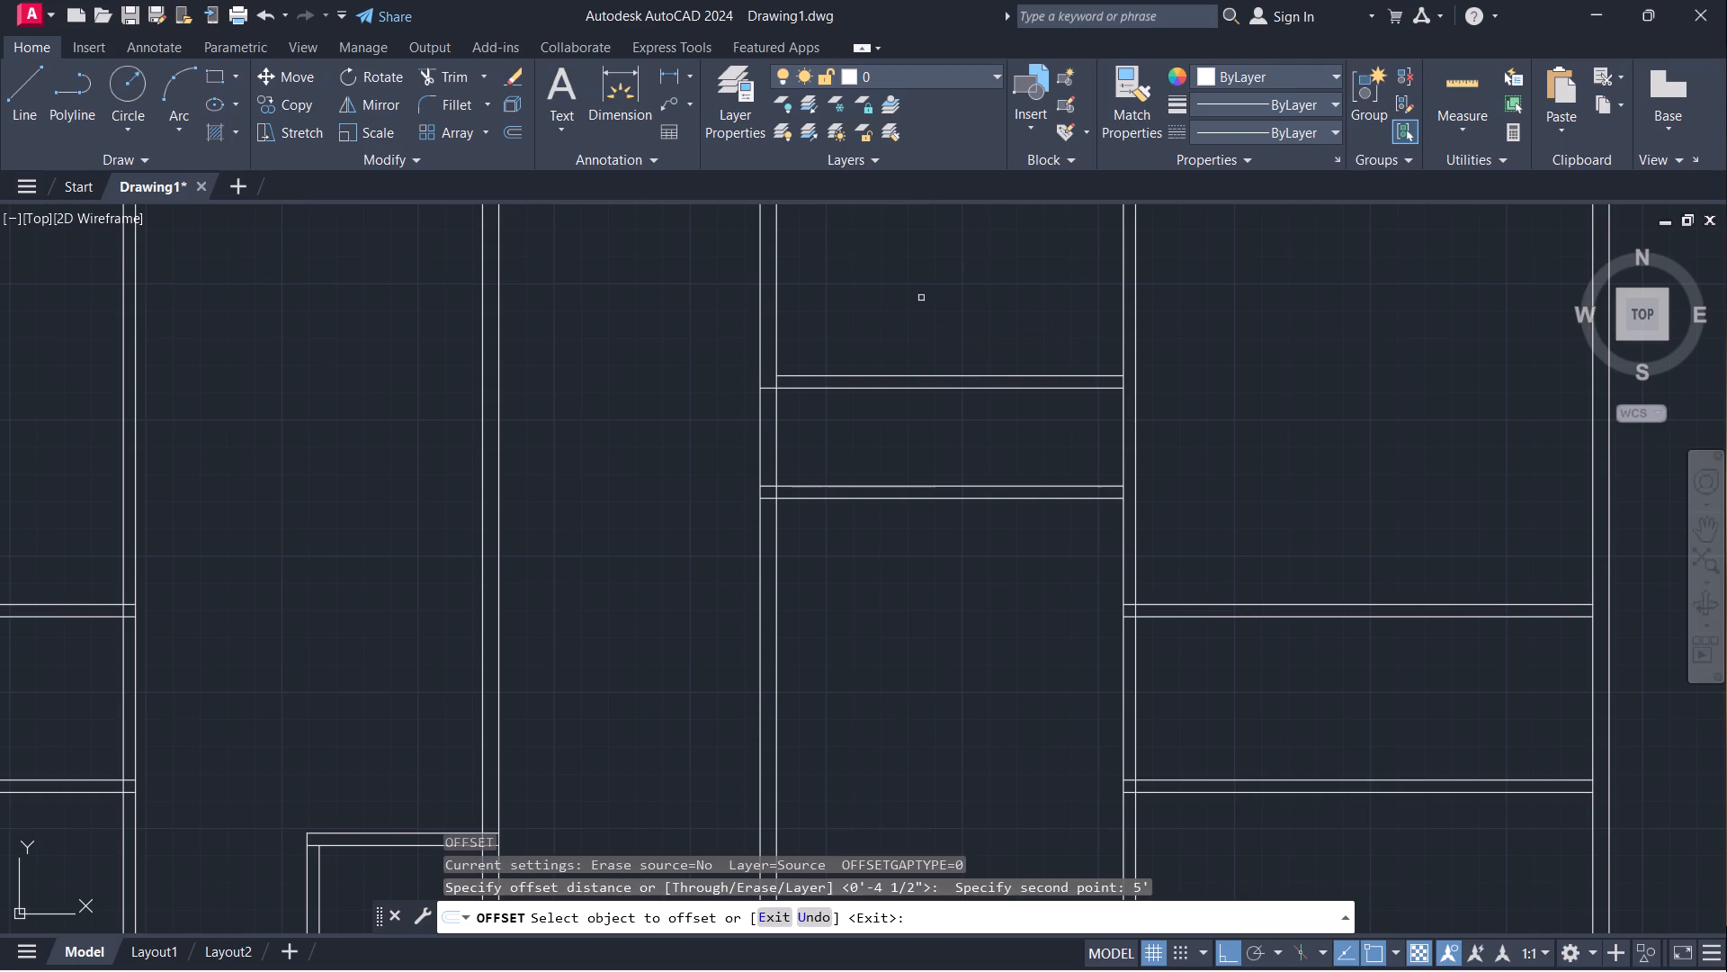
{"action": "left_click", "coordinate": [775, 336]}
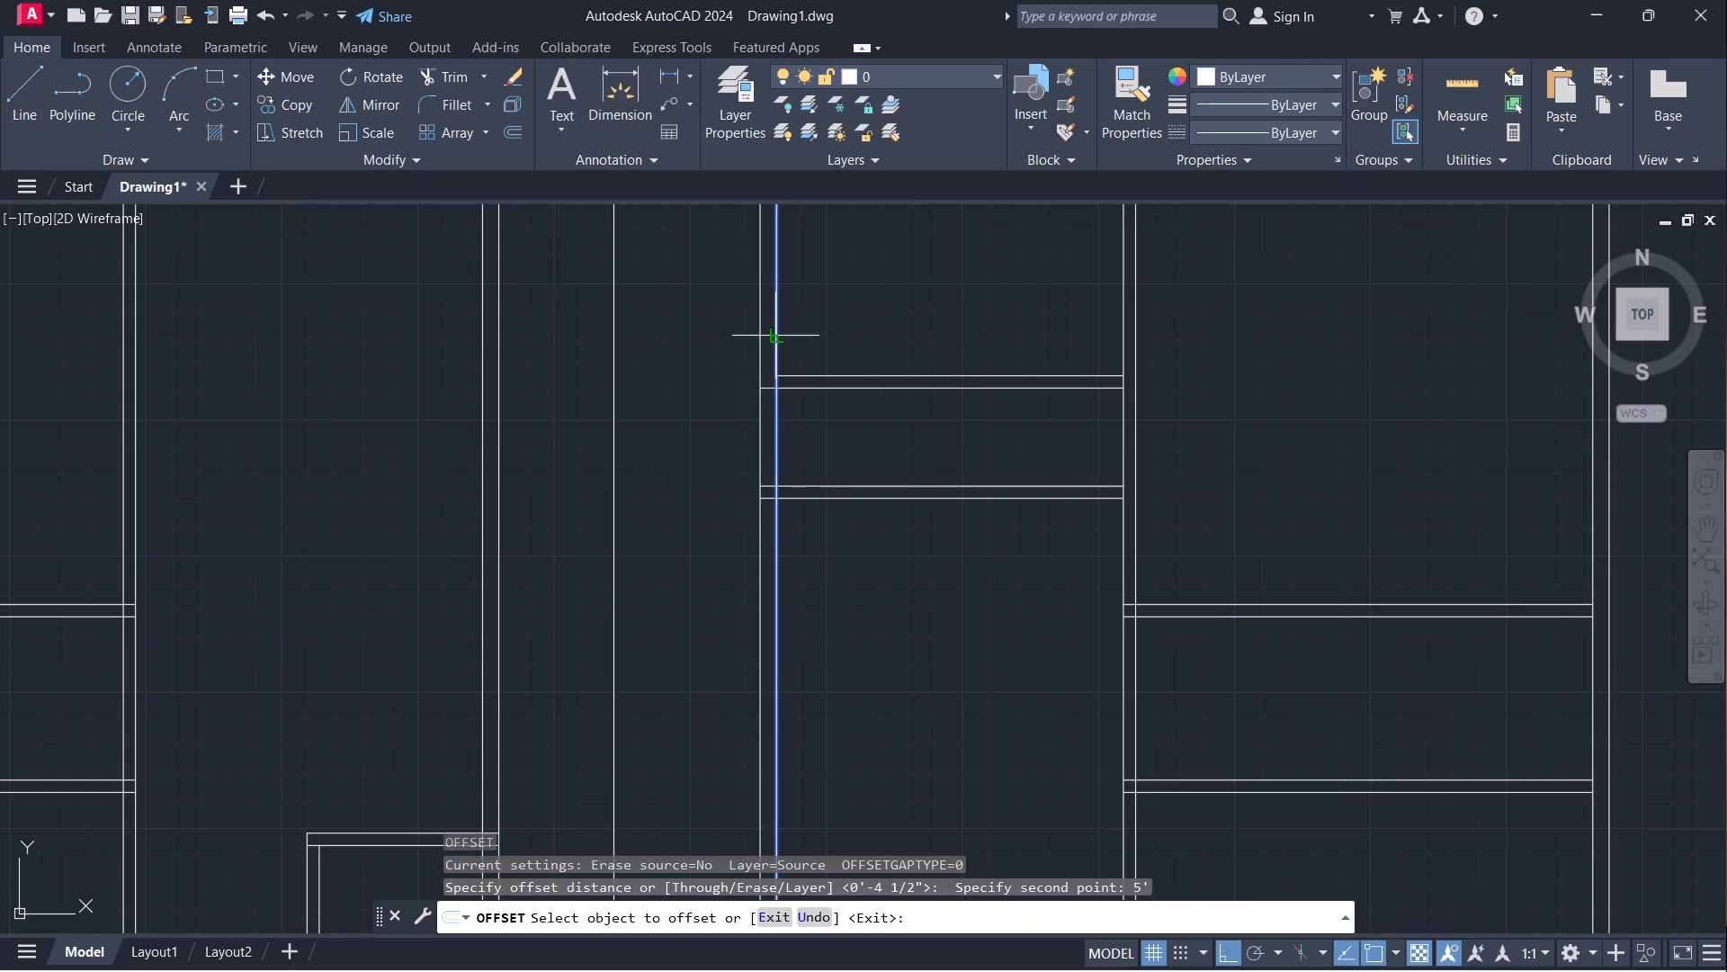
{"action": "left_click", "coordinate": [872, 309]}
{"action": "key", "text": "Escape"}
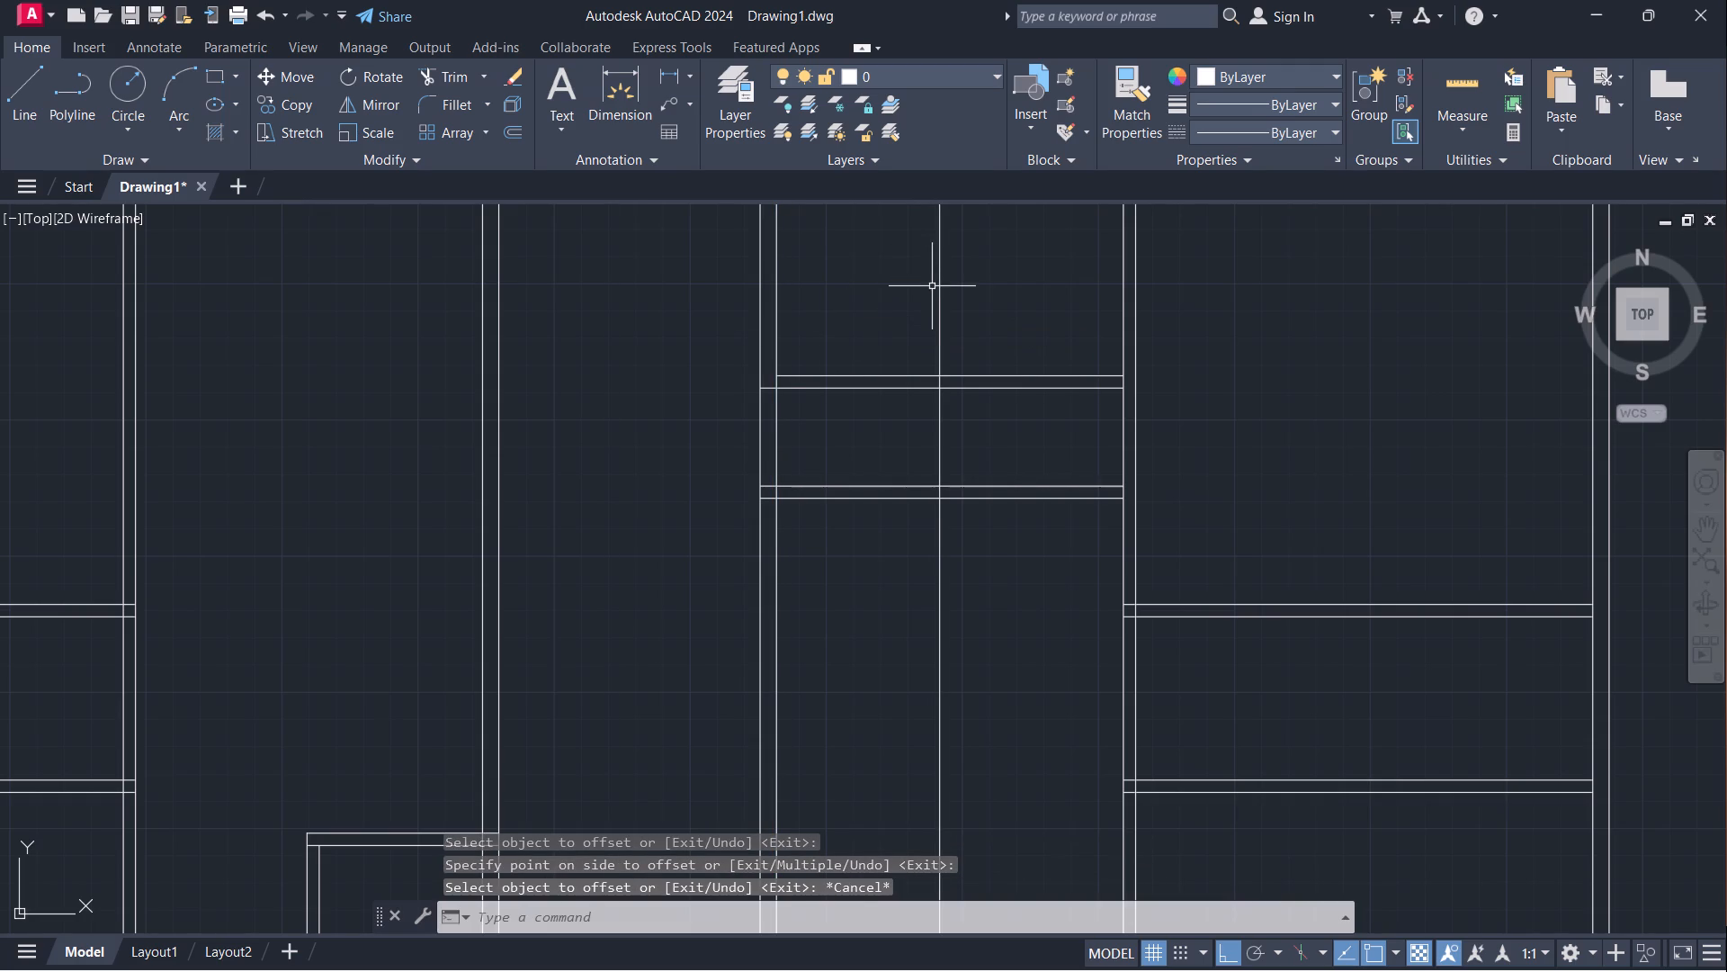
Offset the new vertical line between the second central wall and the east vertical partition 4.5" eastward.
{"action": "left_click", "coordinate": [941, 295]}
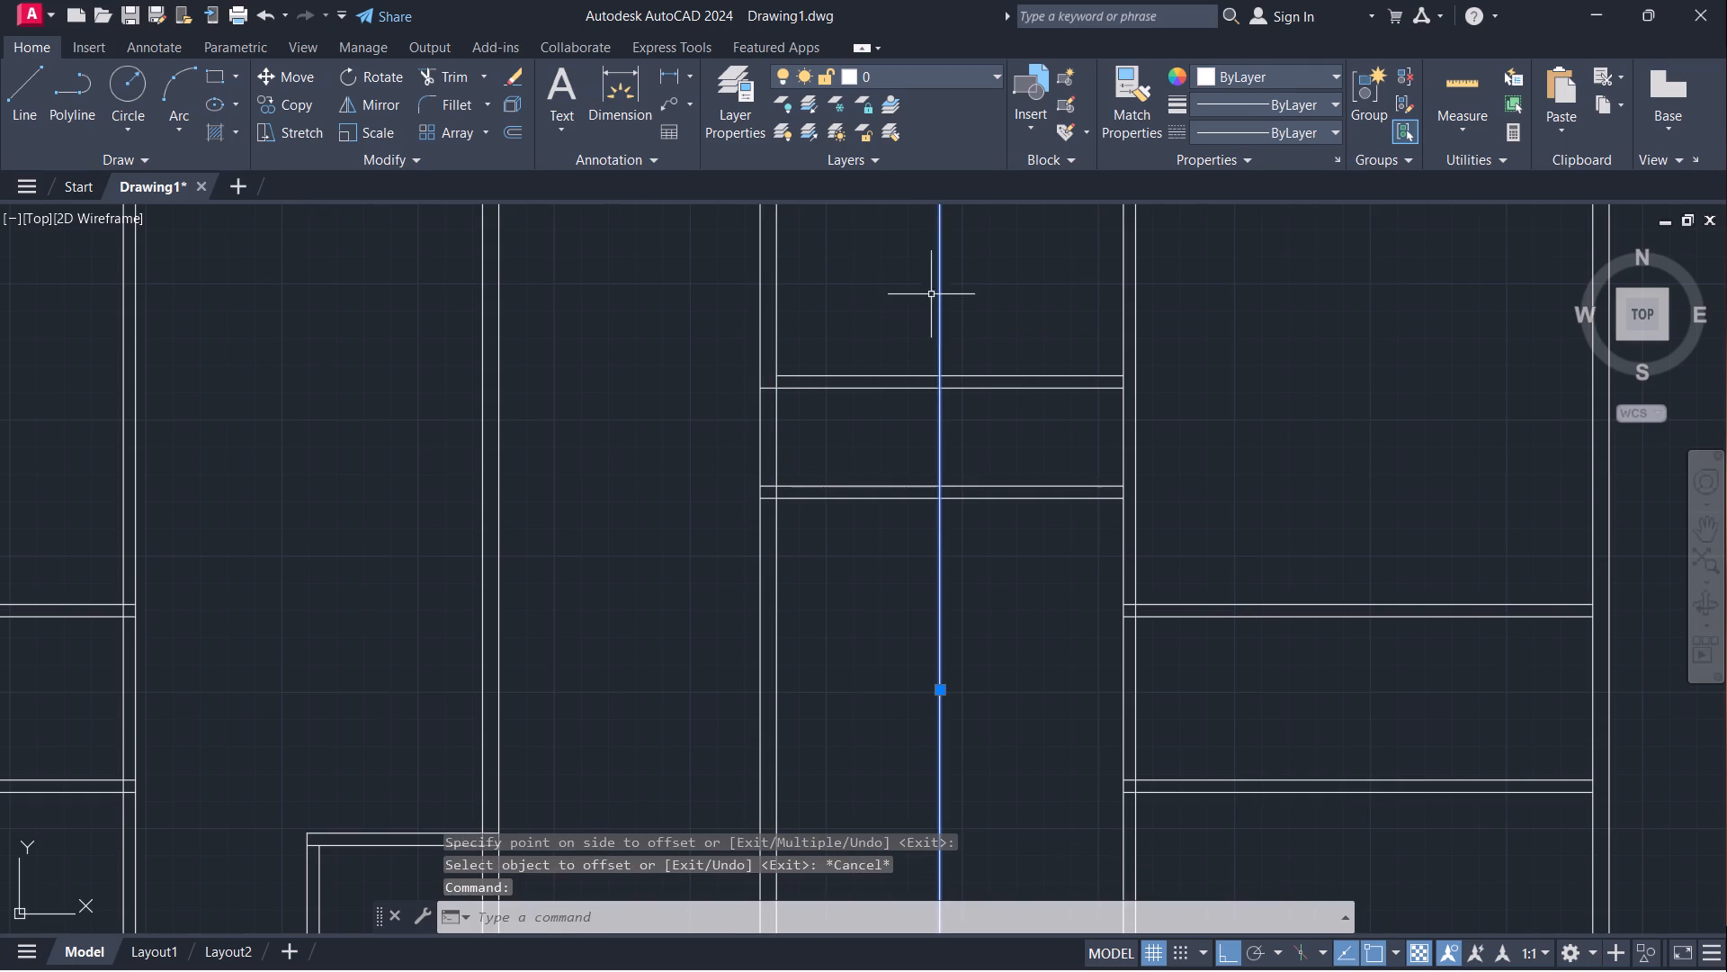
{"action": "key", "text": "o"}
{"action": "key", "text": "Return"}
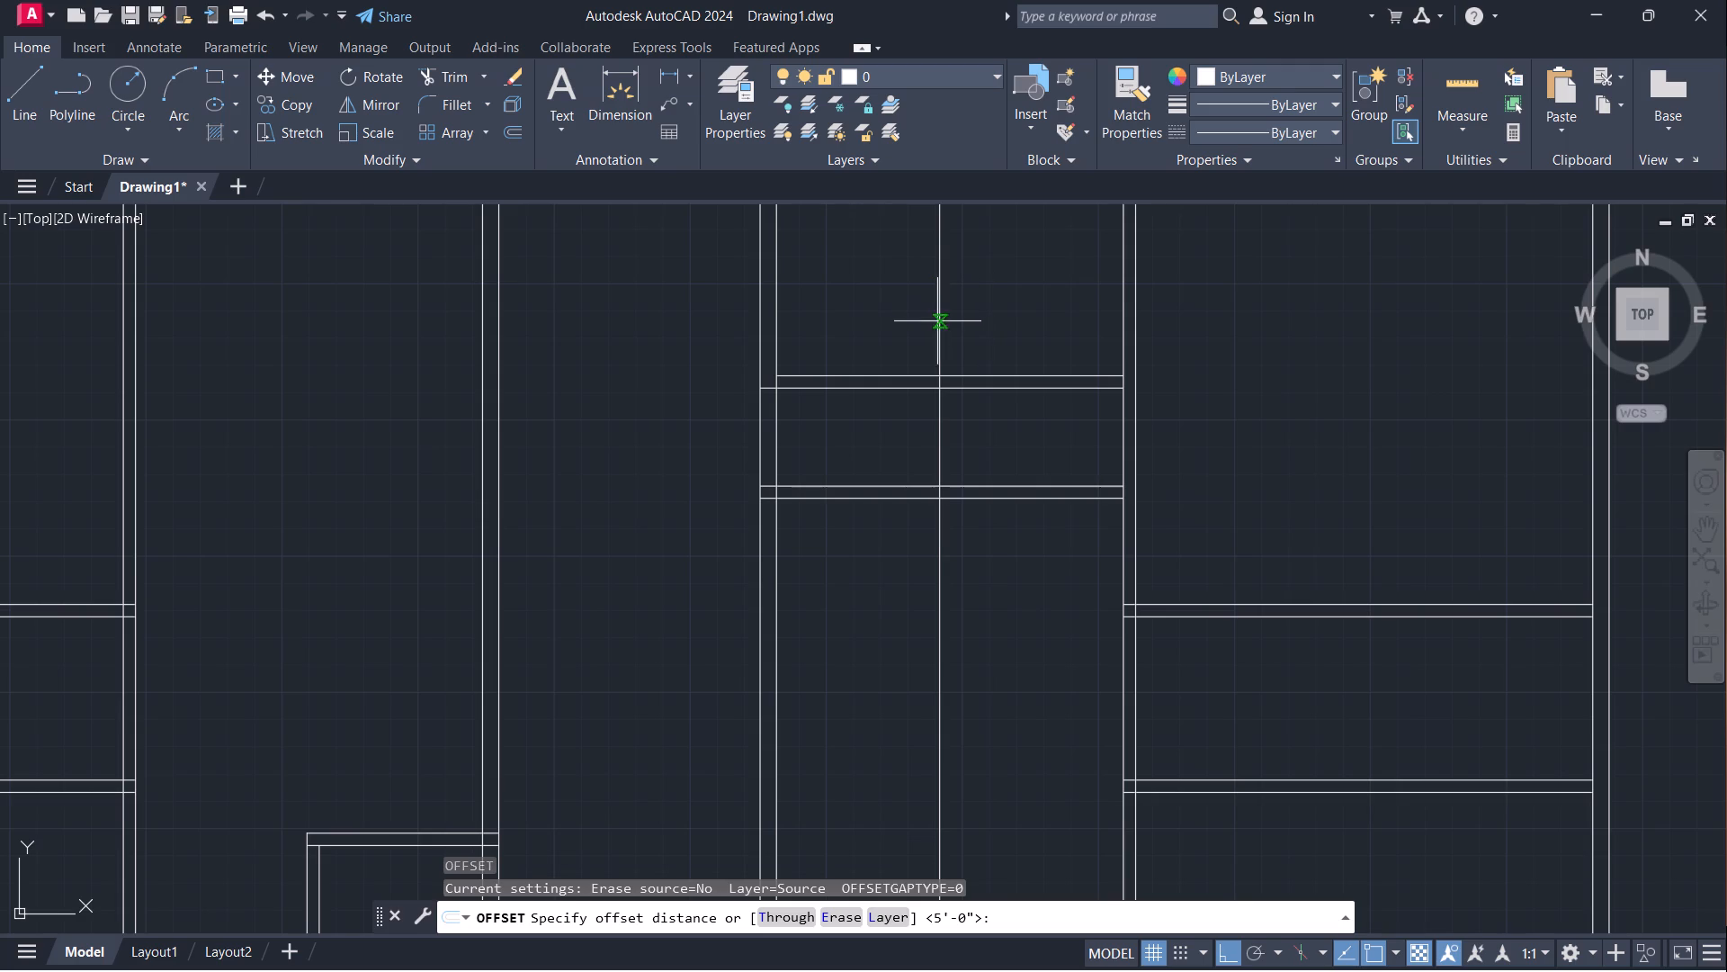
{"action": "left_click", "coordinate": [937, 317]}
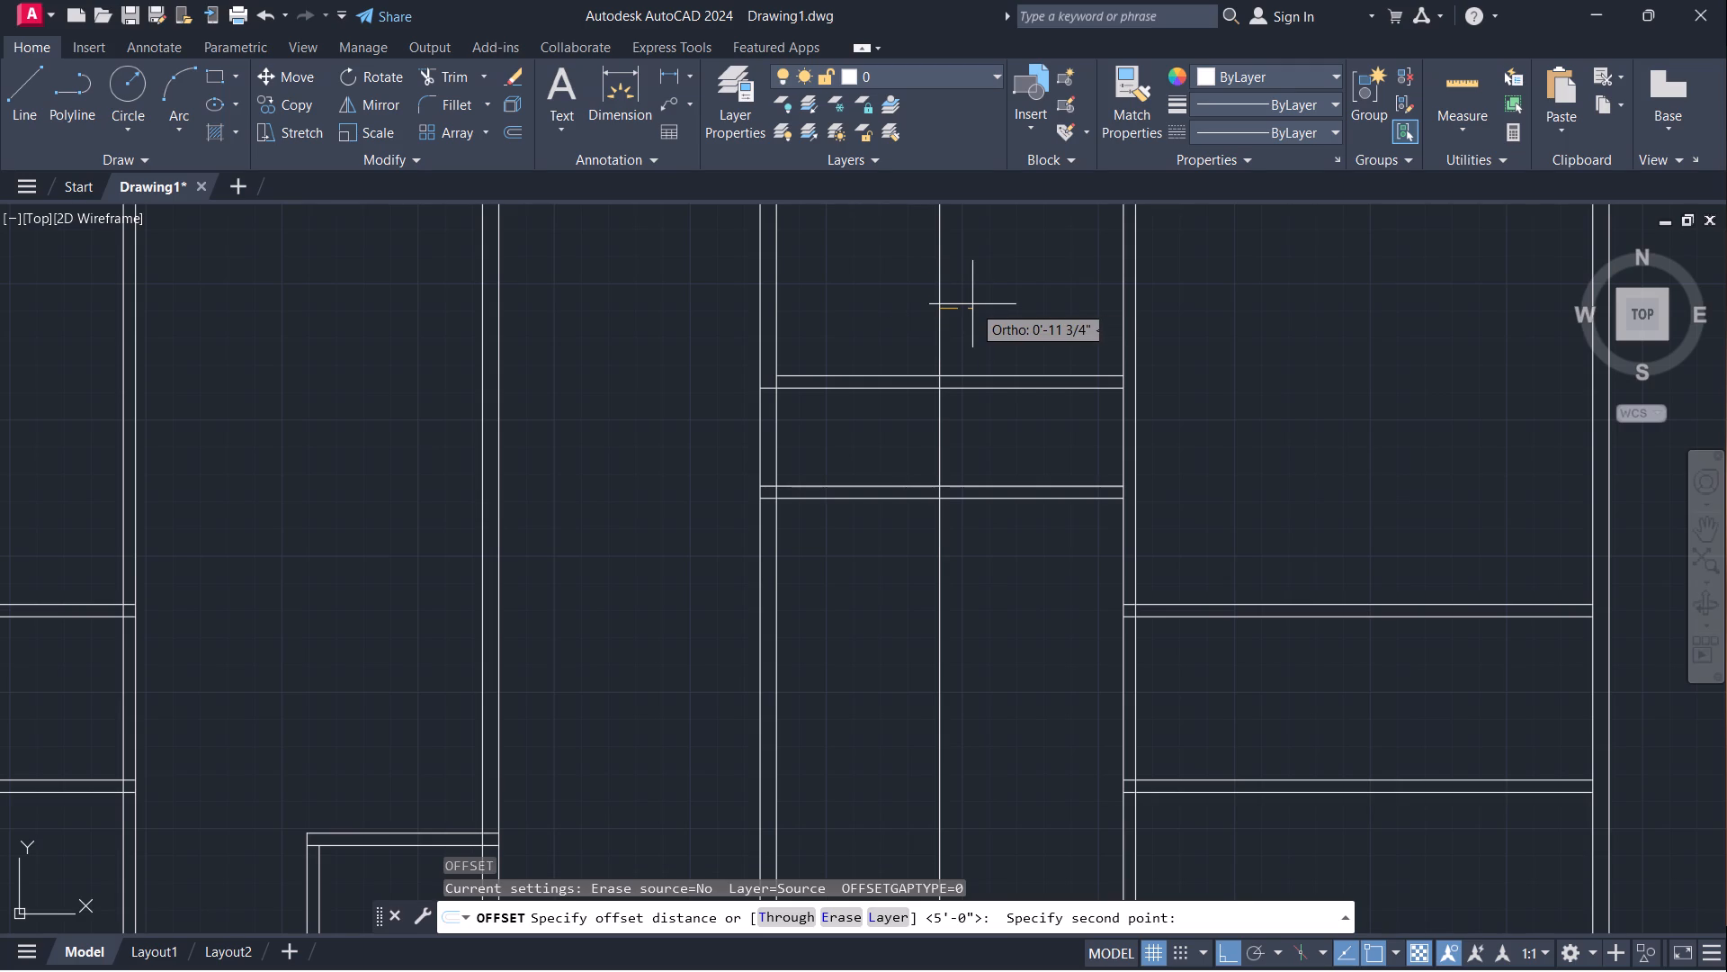
{"action": "type", "text": "4.5\""}
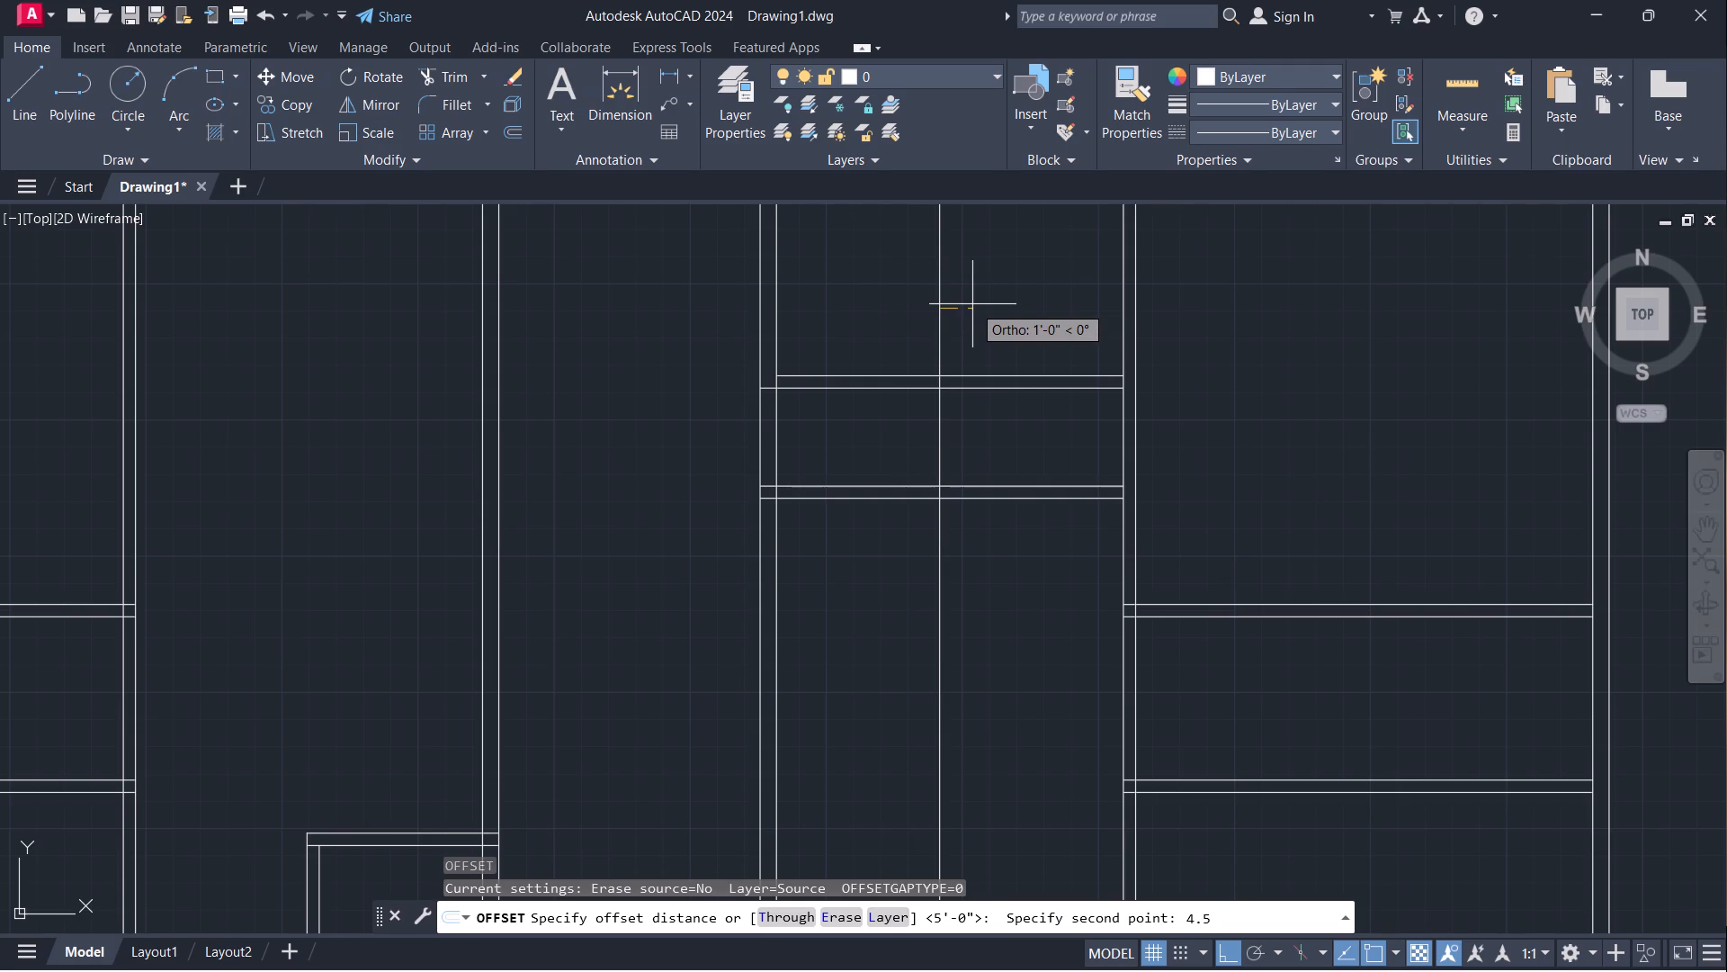
{"action": "key", "text": "Return"}
{"action": "left_click", "coordinate": [972, 282]}
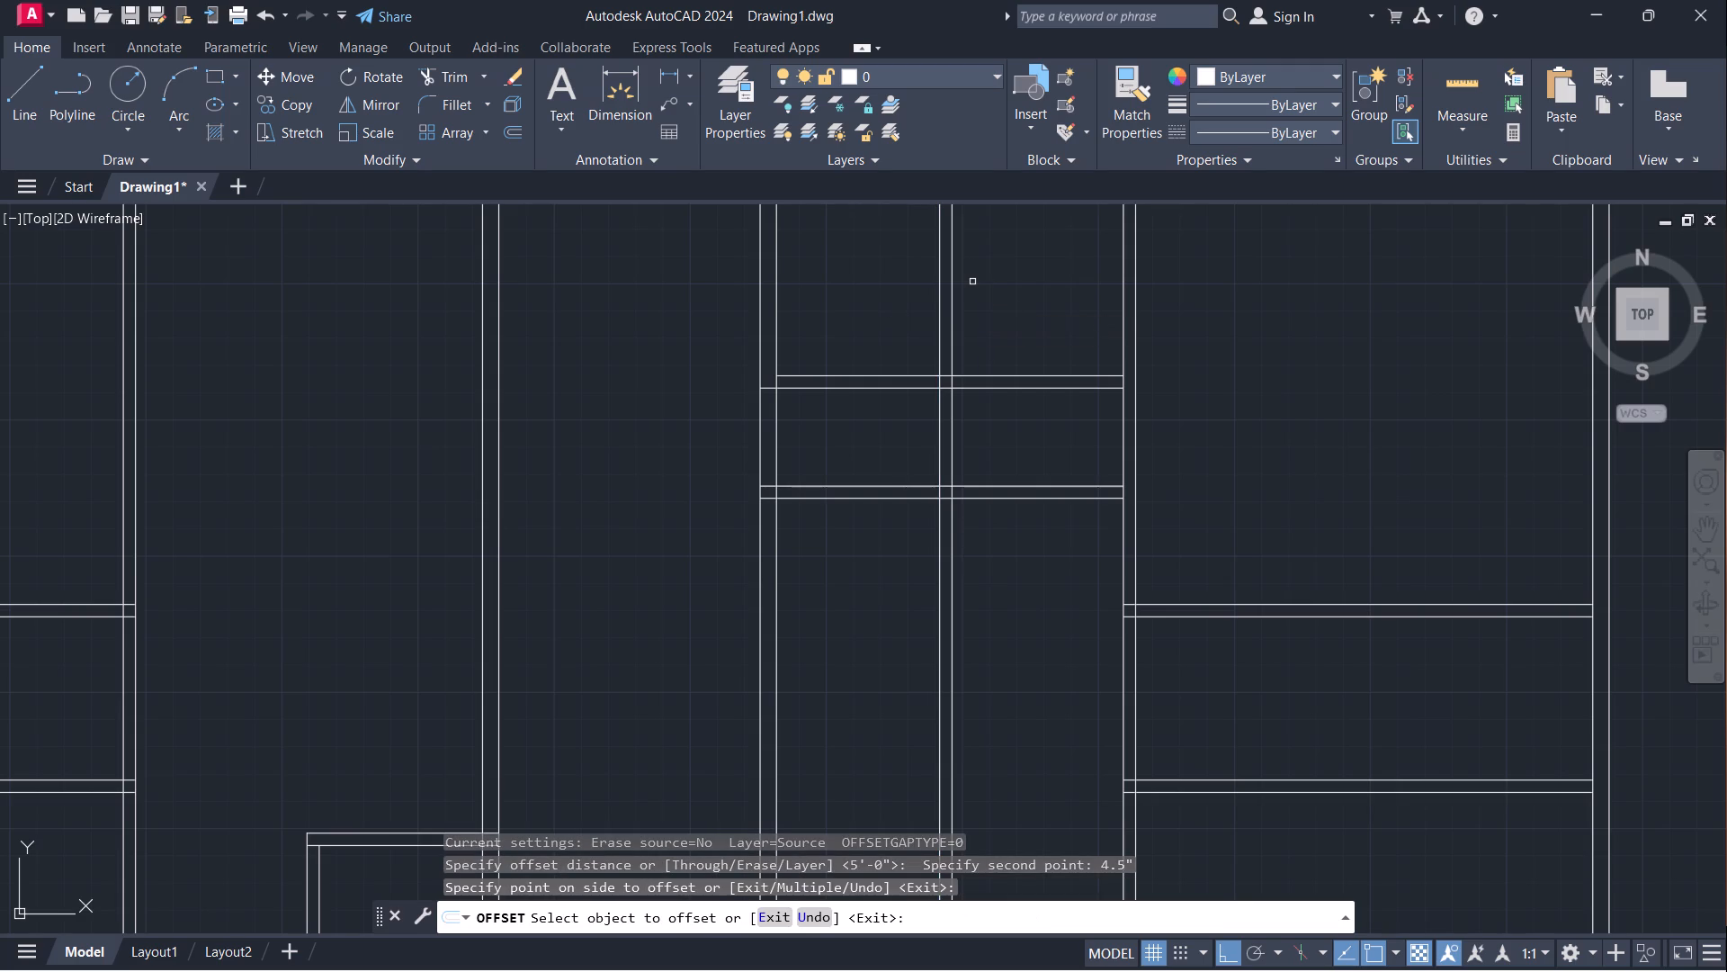
{"action": "key", "text": "Escape"}
Trim the two horizontal partitions east of the new vertical partition and the vertical partition below the lower horizontal one.
{"action": "type", "text": "tr"}
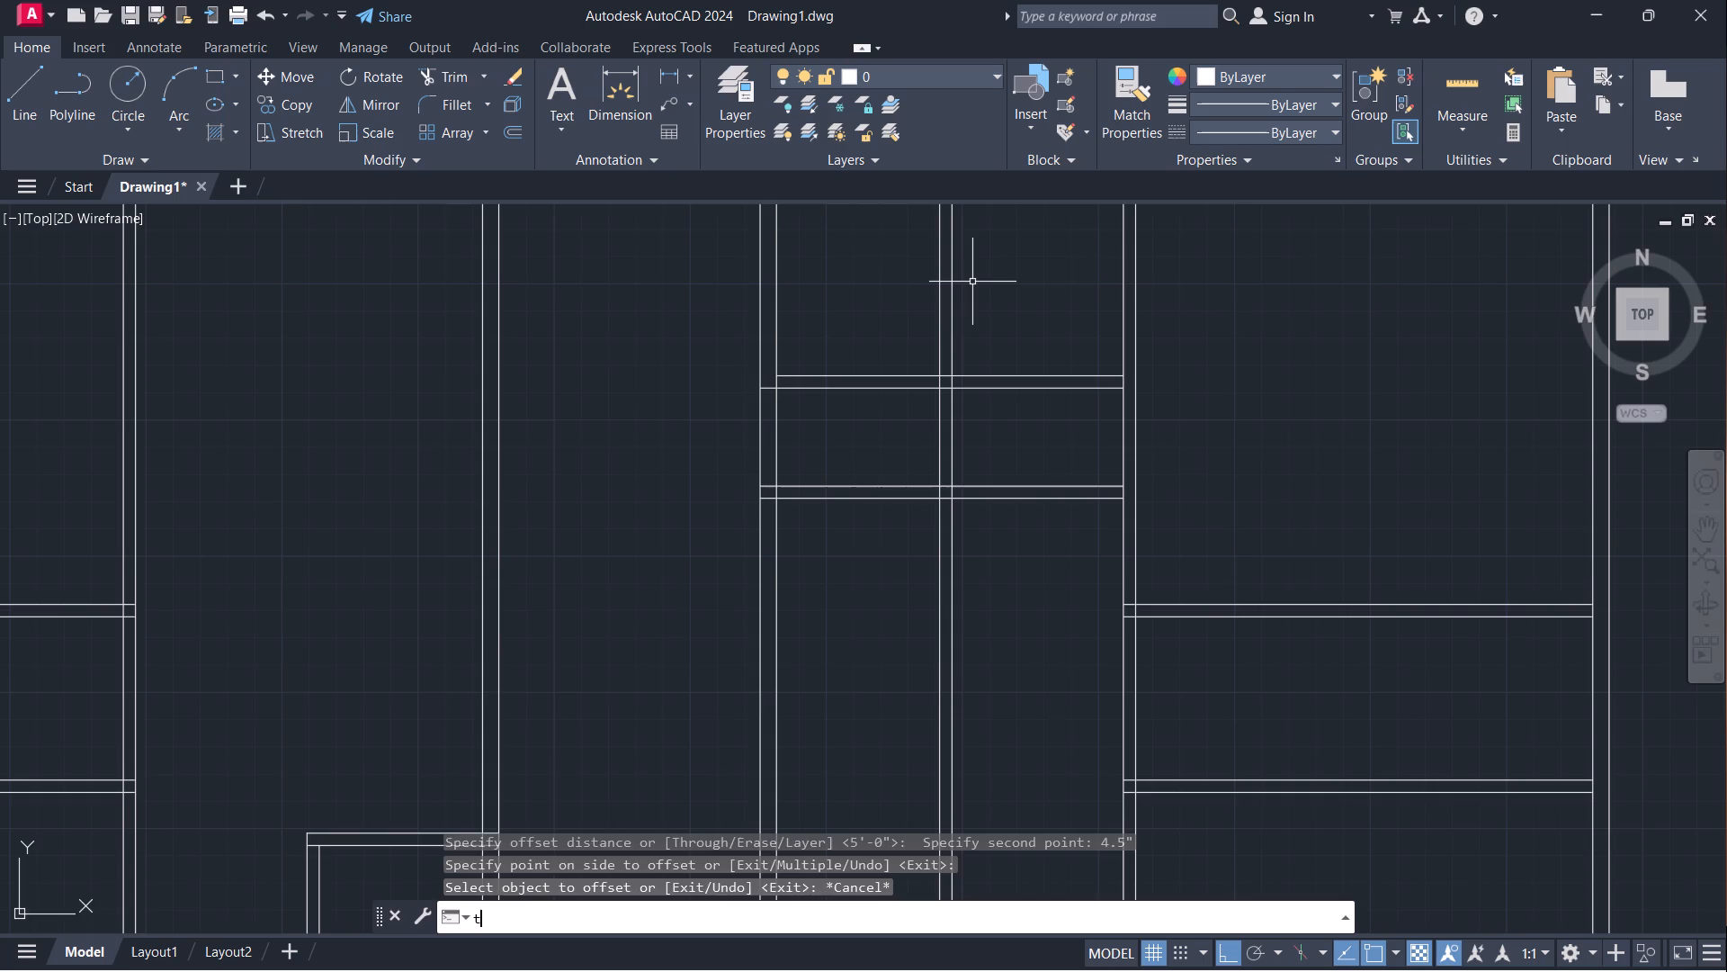
{"action": "key", "text": "Return"}
{"action": "left_click_drag", "start_coordinate": [1014, 299], "coordinate": [890, 640]}
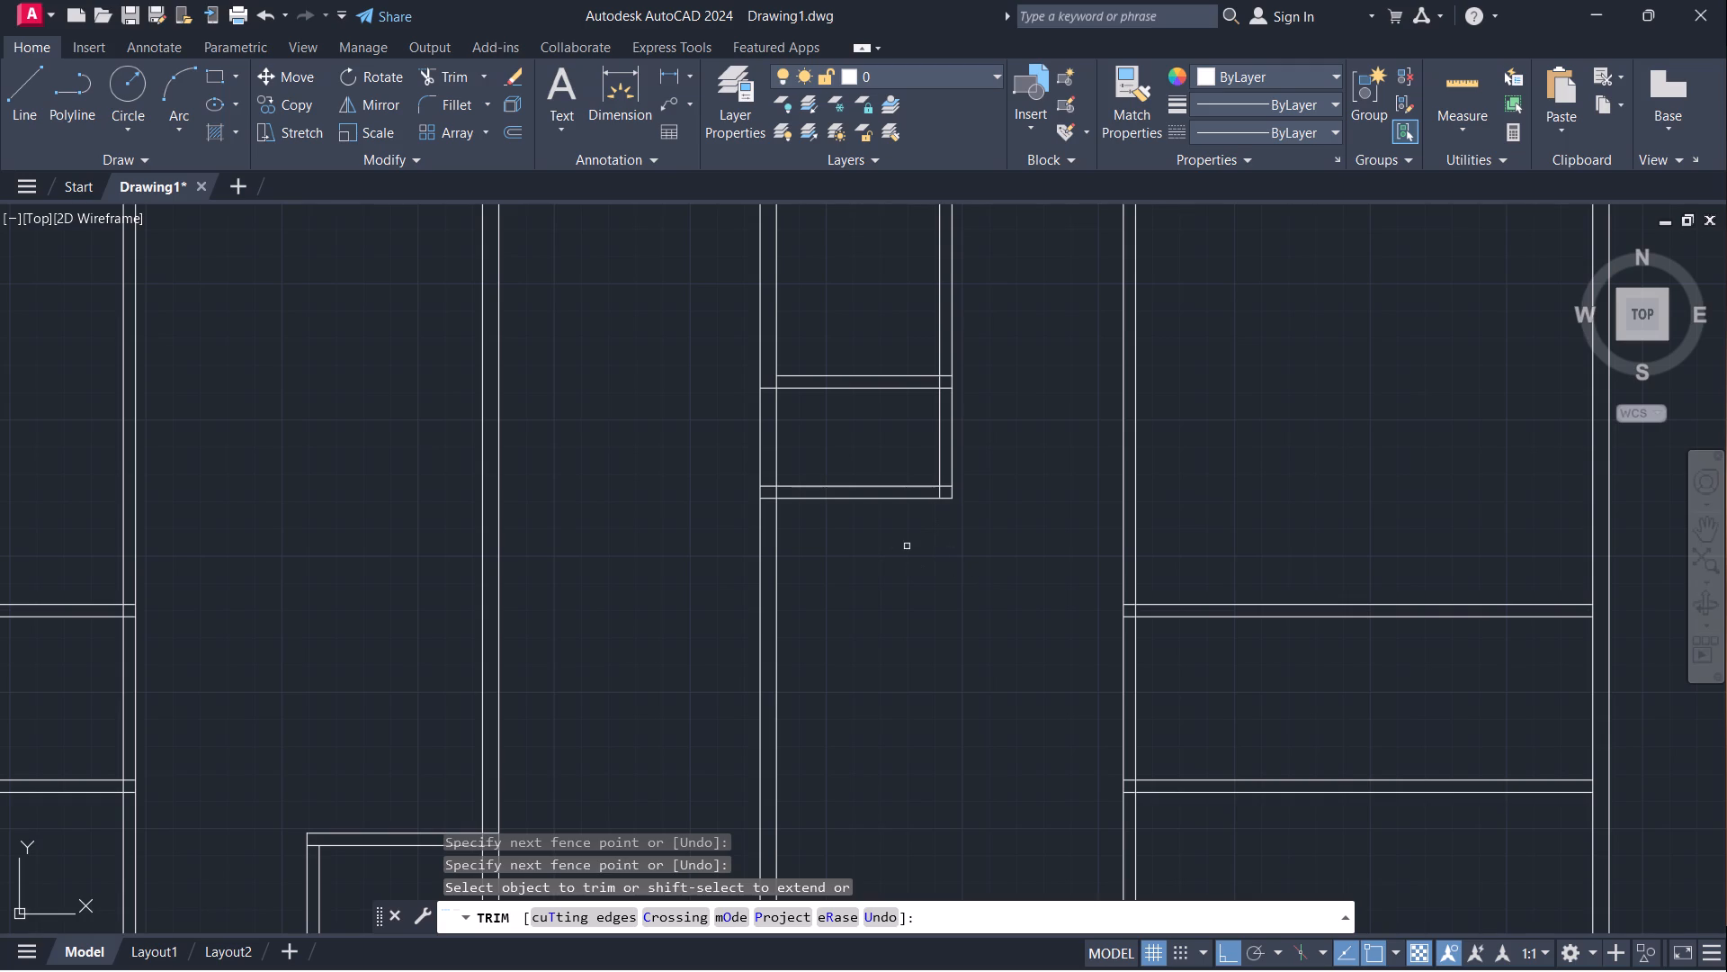
{"action": "scroll", "coordinate": [995, 470], "scroll_direction": "down", "scroll_amount": 1}
{"action": "scroll", "coordinate": [981, 582], "scroll_direction": "down", "scroll_amount": 1}
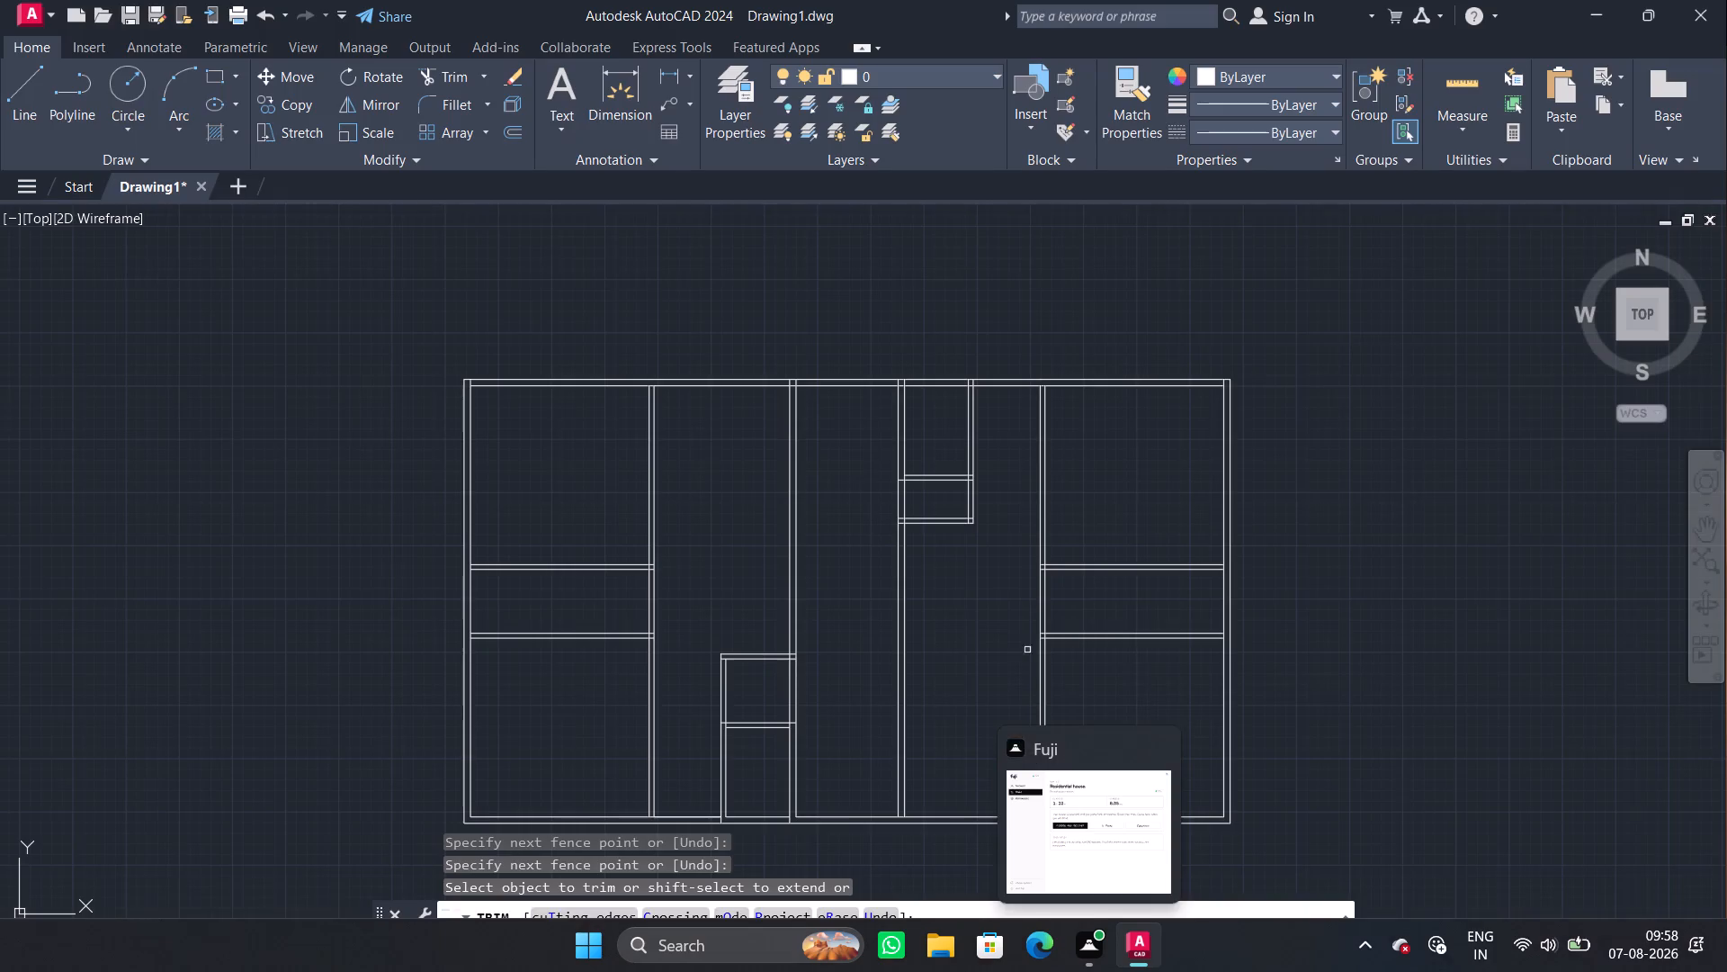
{"action": "key", "text": "Escape"}
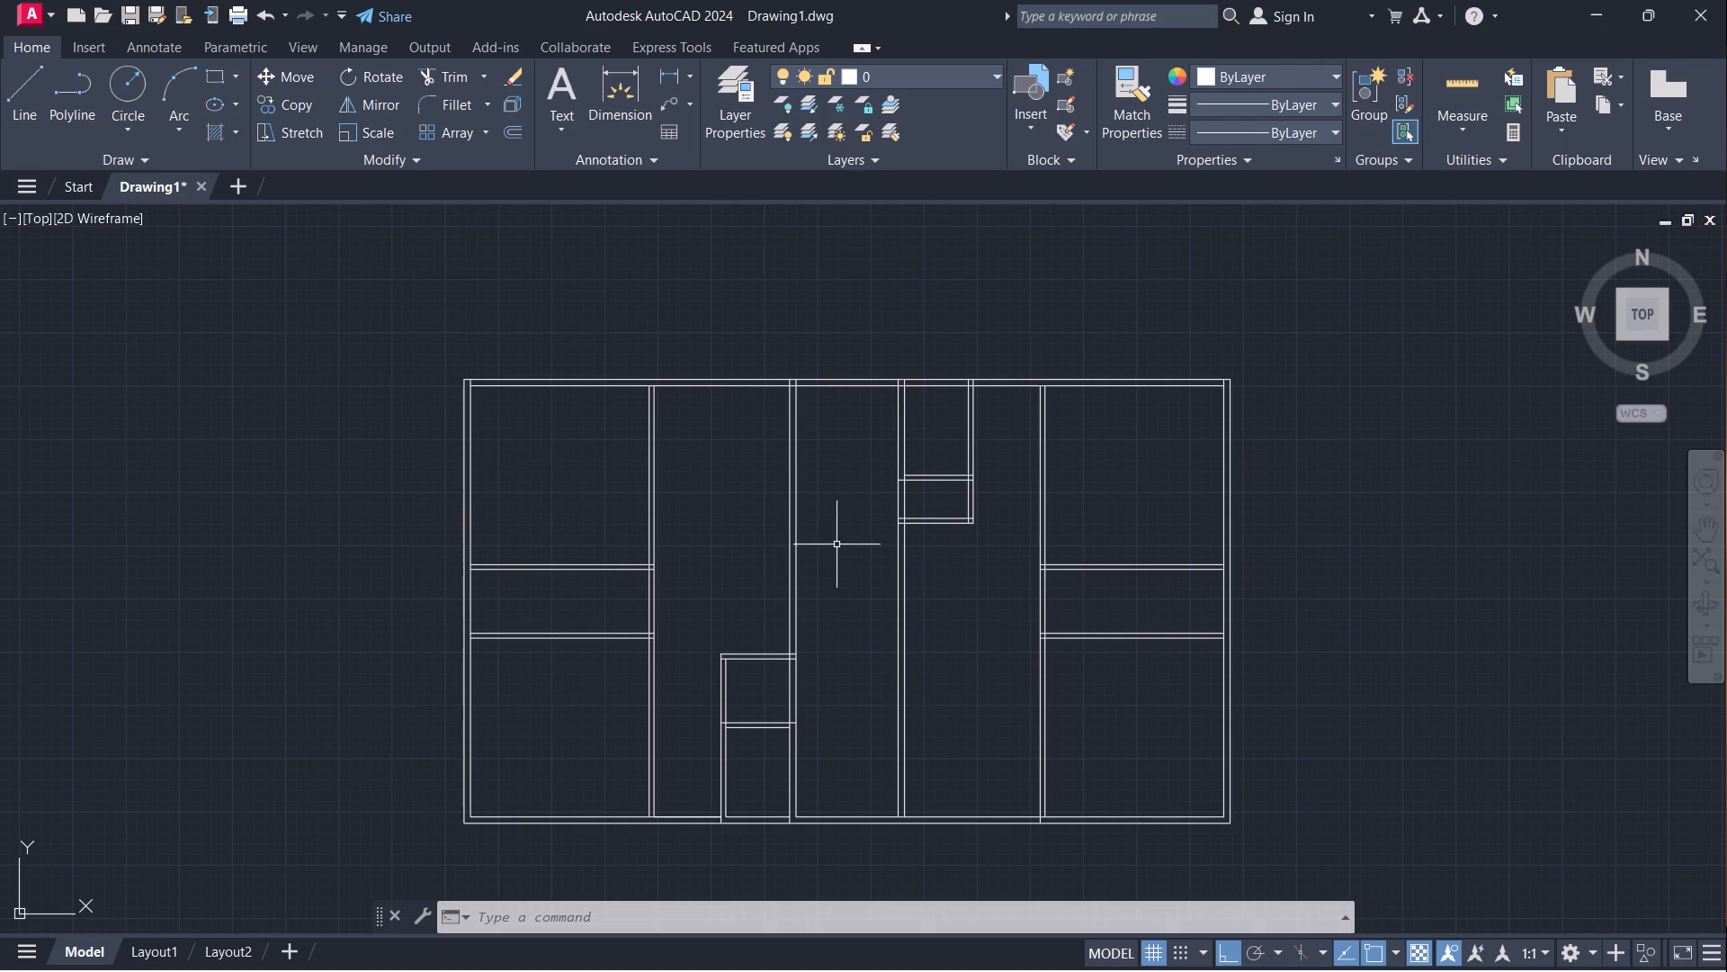
Examine the overall floor plan and the spaces around the two central walls.
{"action": "middle_click_drag", "start_coordinate": [852, 571], "coordinate": [865, 503]}
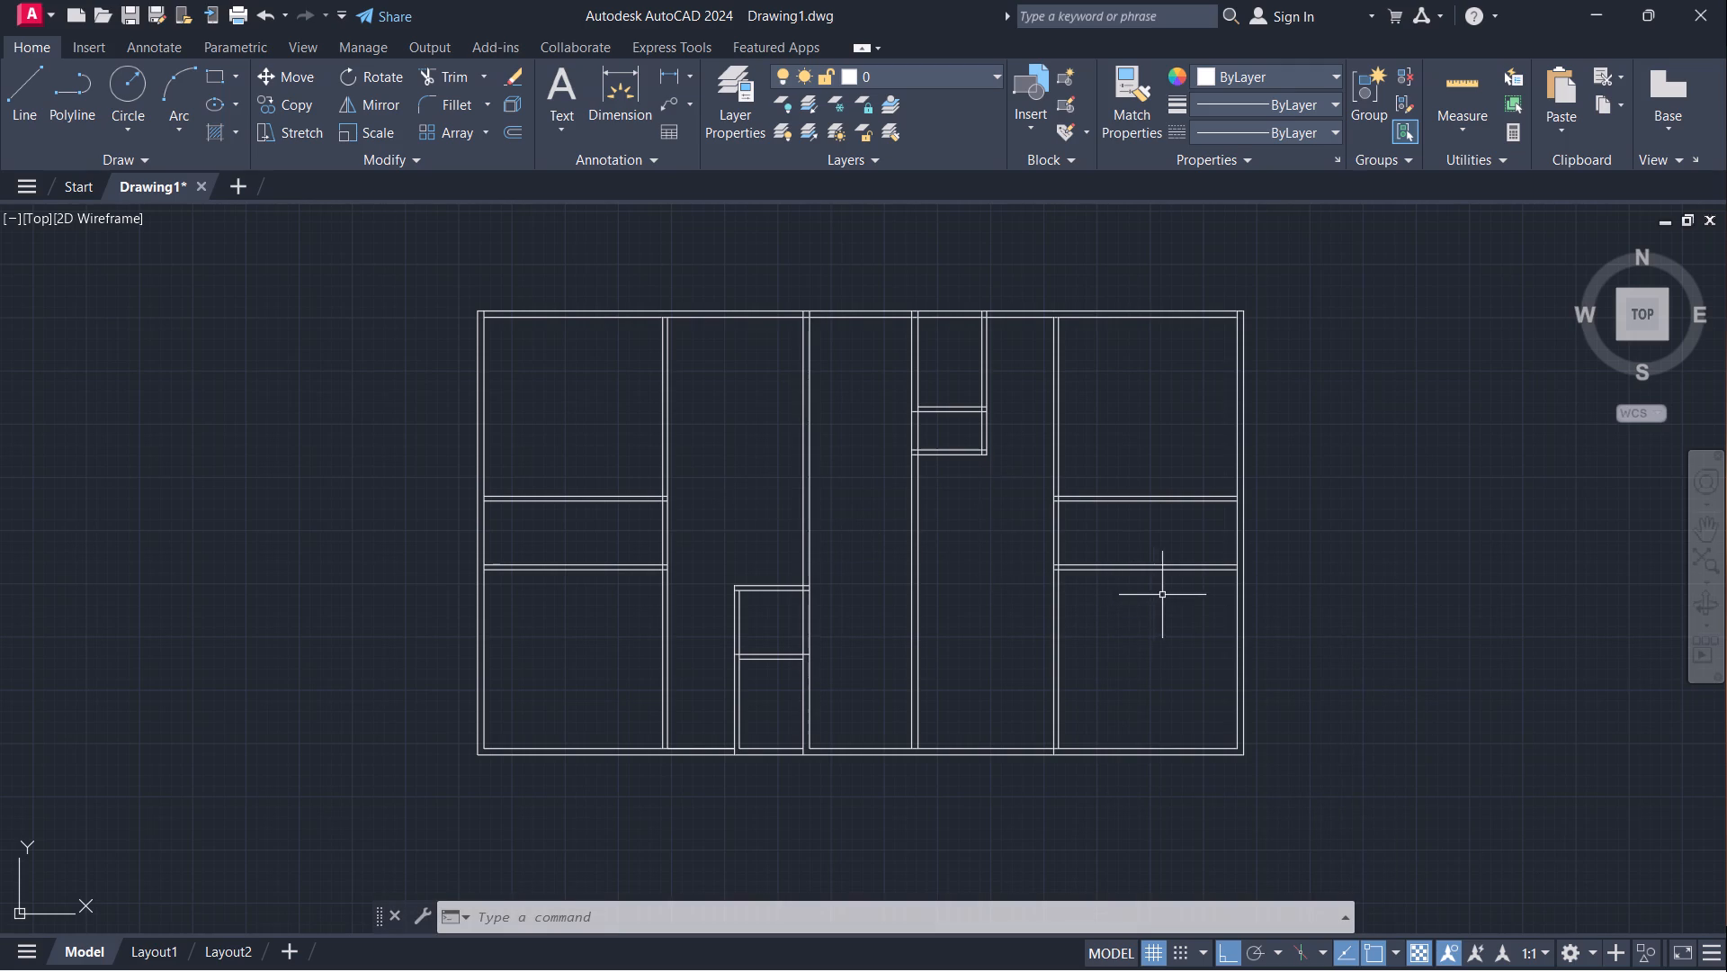
{"action": "scroll", "coordinate": [978, 176], "scroll_direction": "down", "scroll_amount": 1}
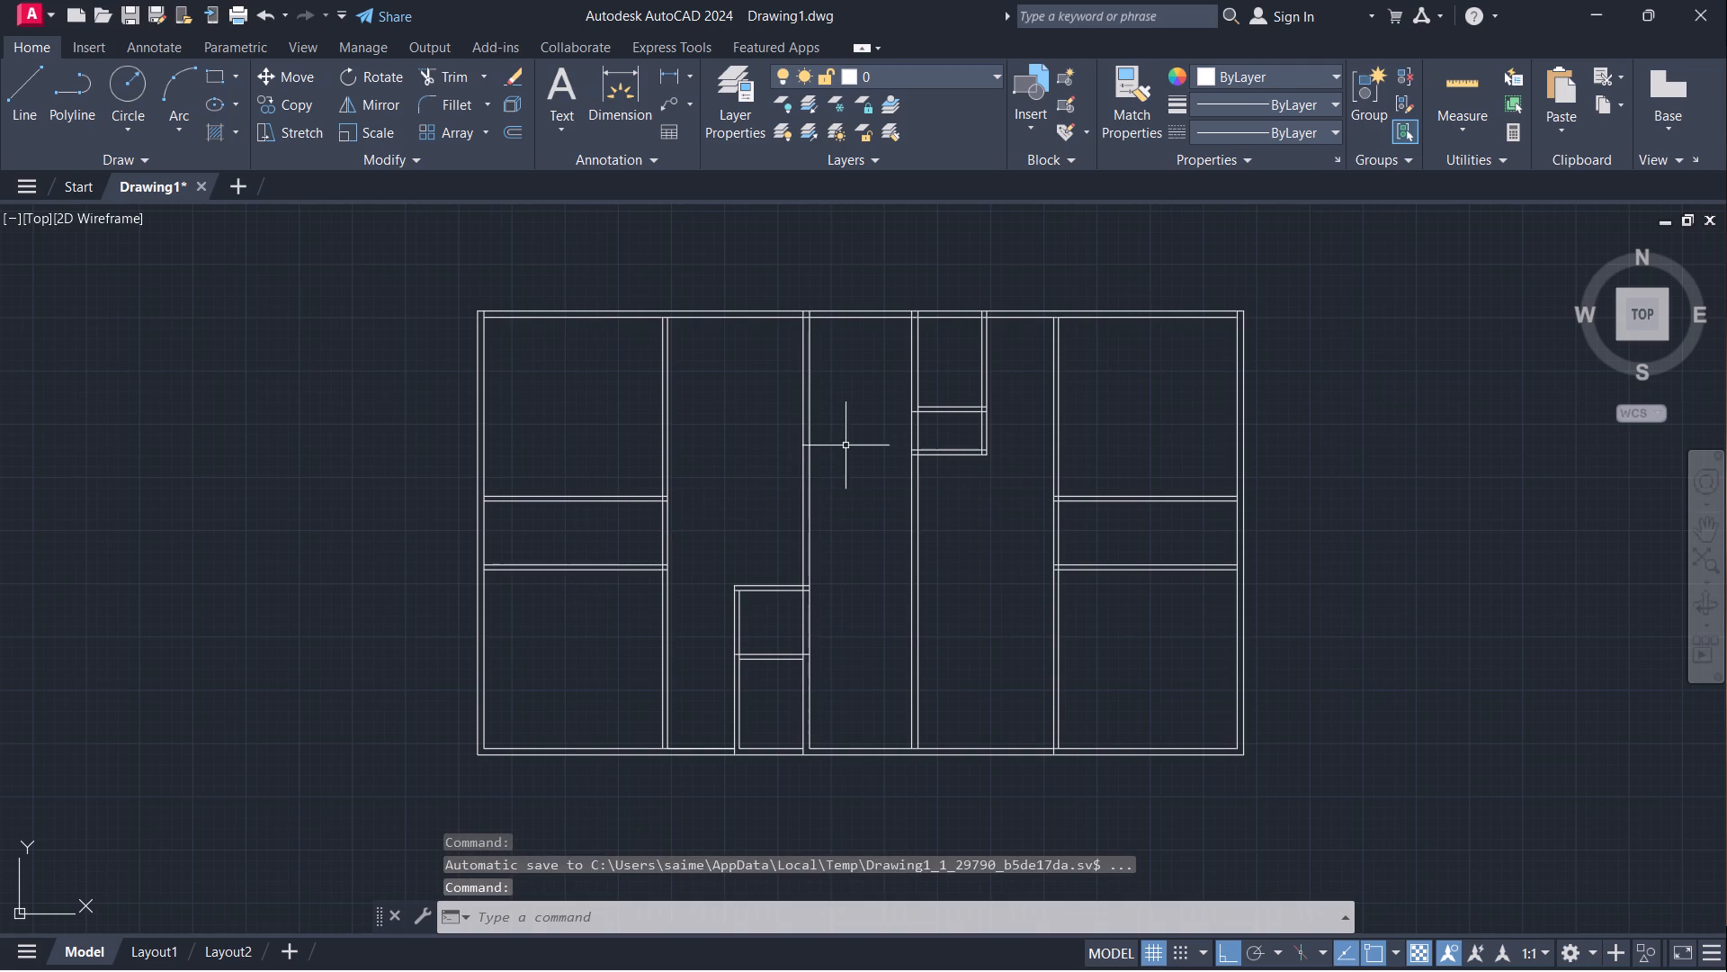
{"action": "middle_click_drag", "start_coordinate": [861, 631], "coordinate": [829, 558]}
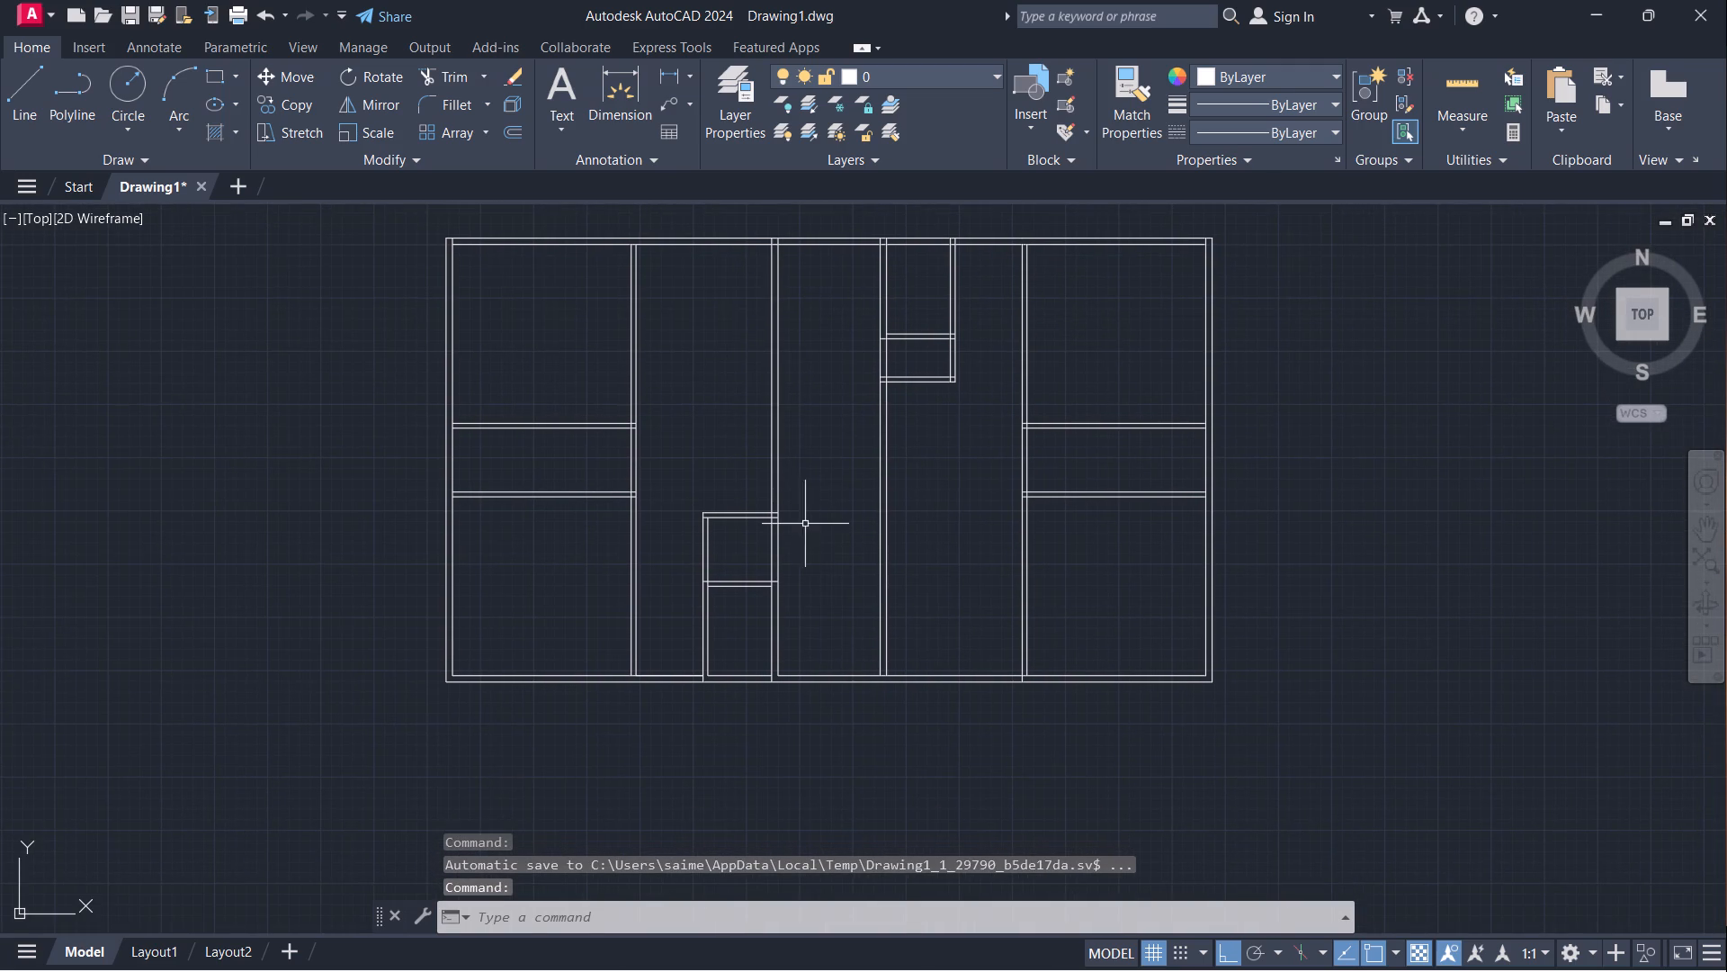
{"action": "scroll", "coordinate": [790, 436], "scroll_direction": "up", "scroll_amount": 1}
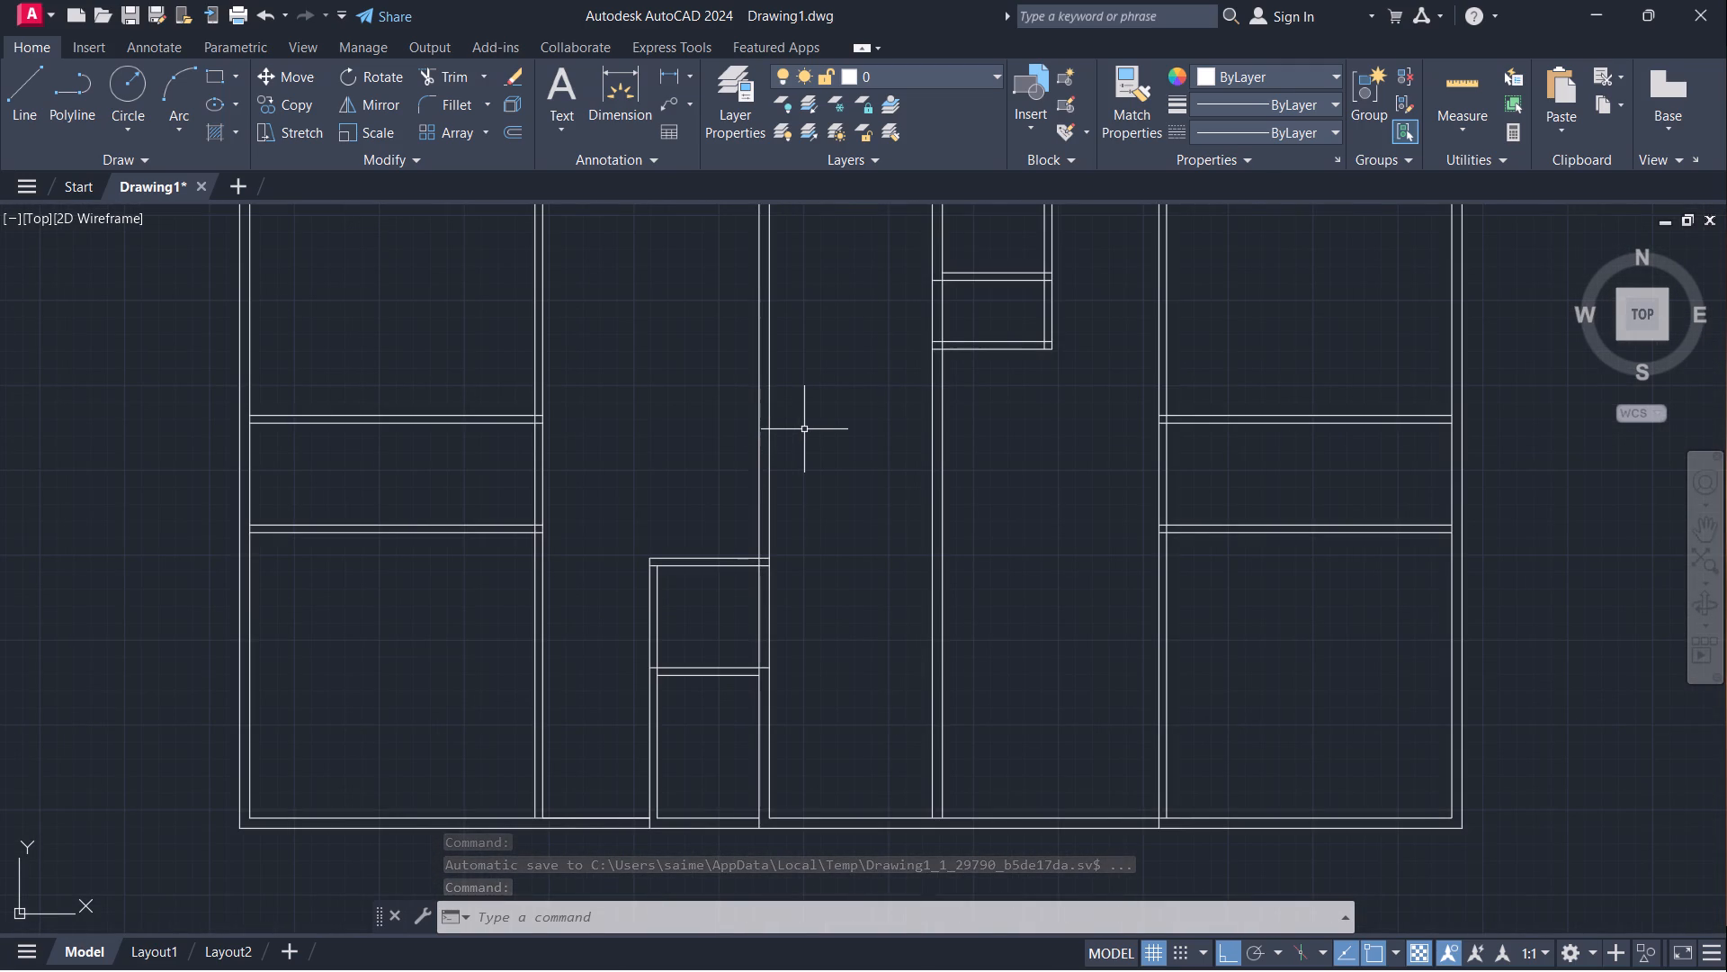
{"action": "scroll", "coordinate": [824, 556], "scroll_direction": "up", "scroll_amount": 1}
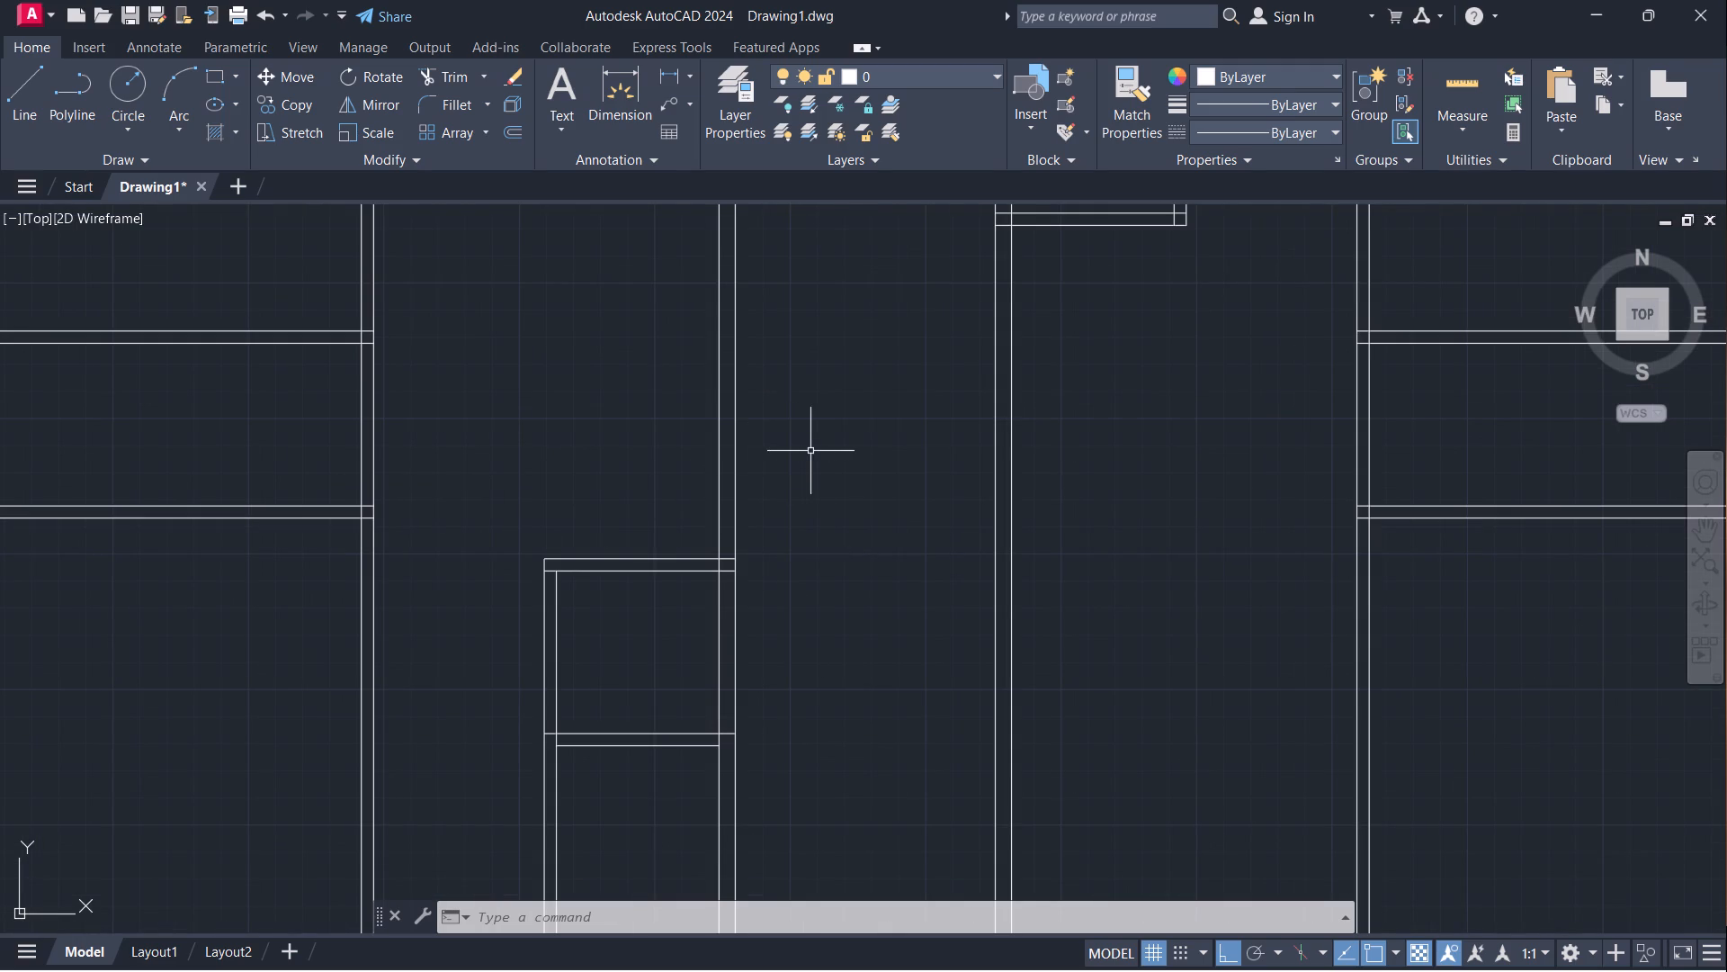
{"action": "scroll", "coordinate": [792, 454], "scroll_direction": "down", "scroll_amount": 2}
{"action": "middle_click_drag", "start_coordinate": [801, 453], "coordinate": [718, 536]}
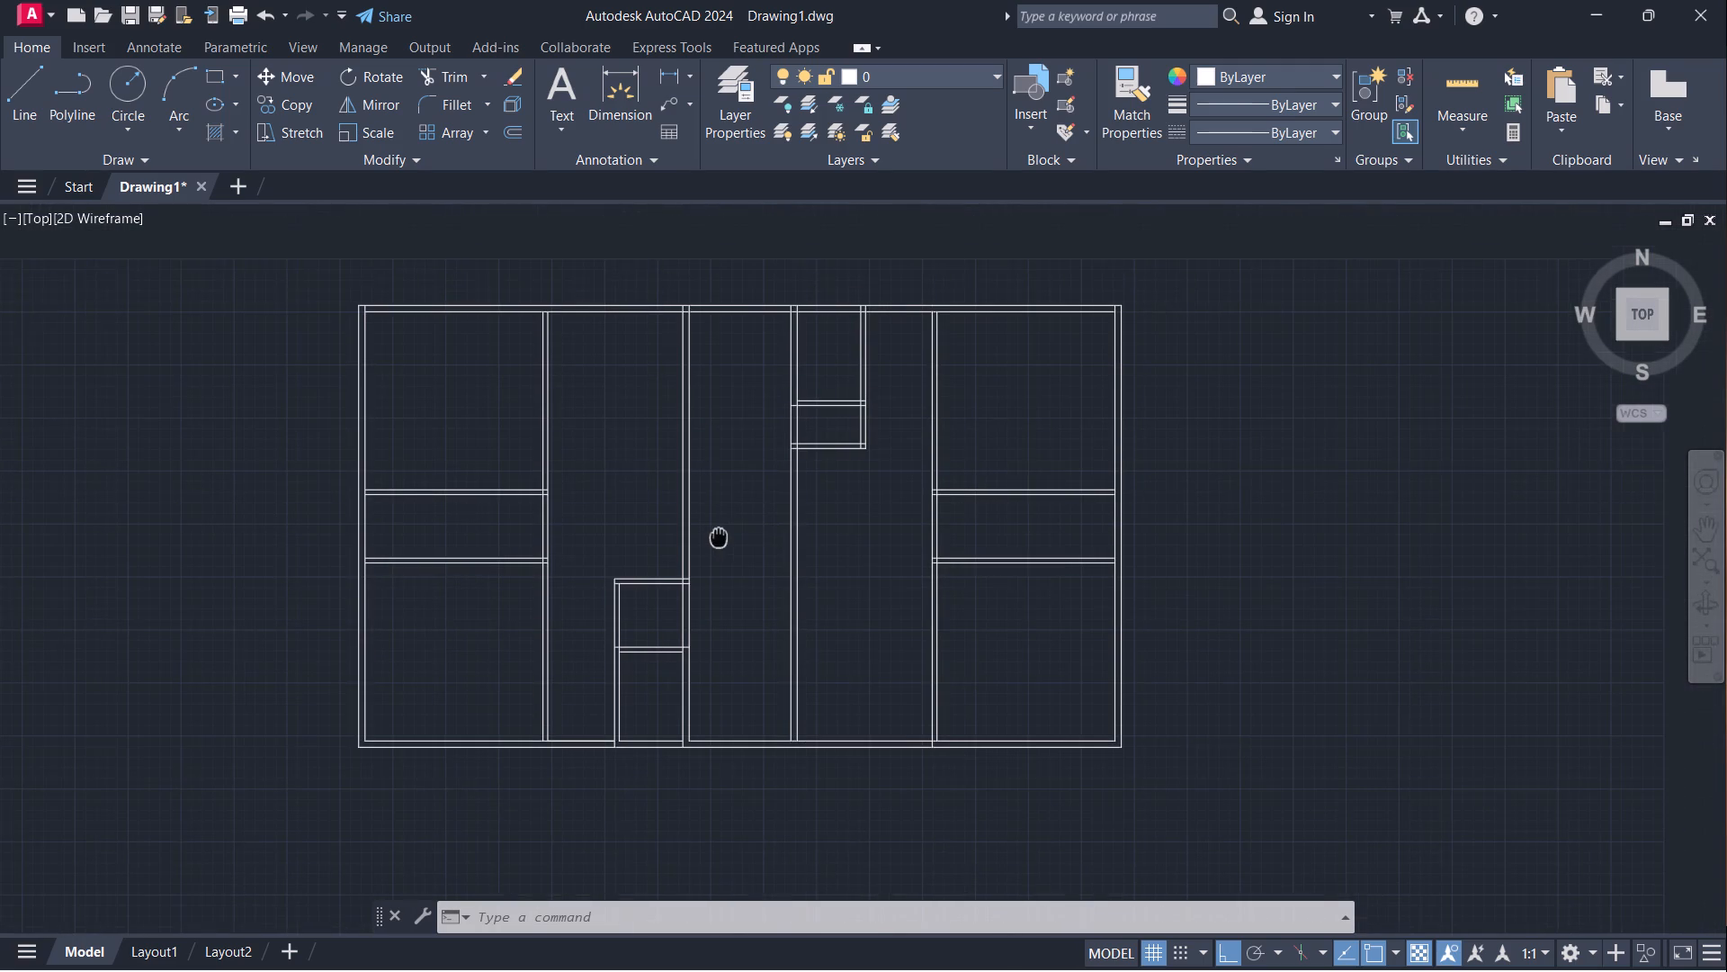
{"action": "middle_click_drag", "start_coordinate": [718, 536], "coordinate": [717, 537]}
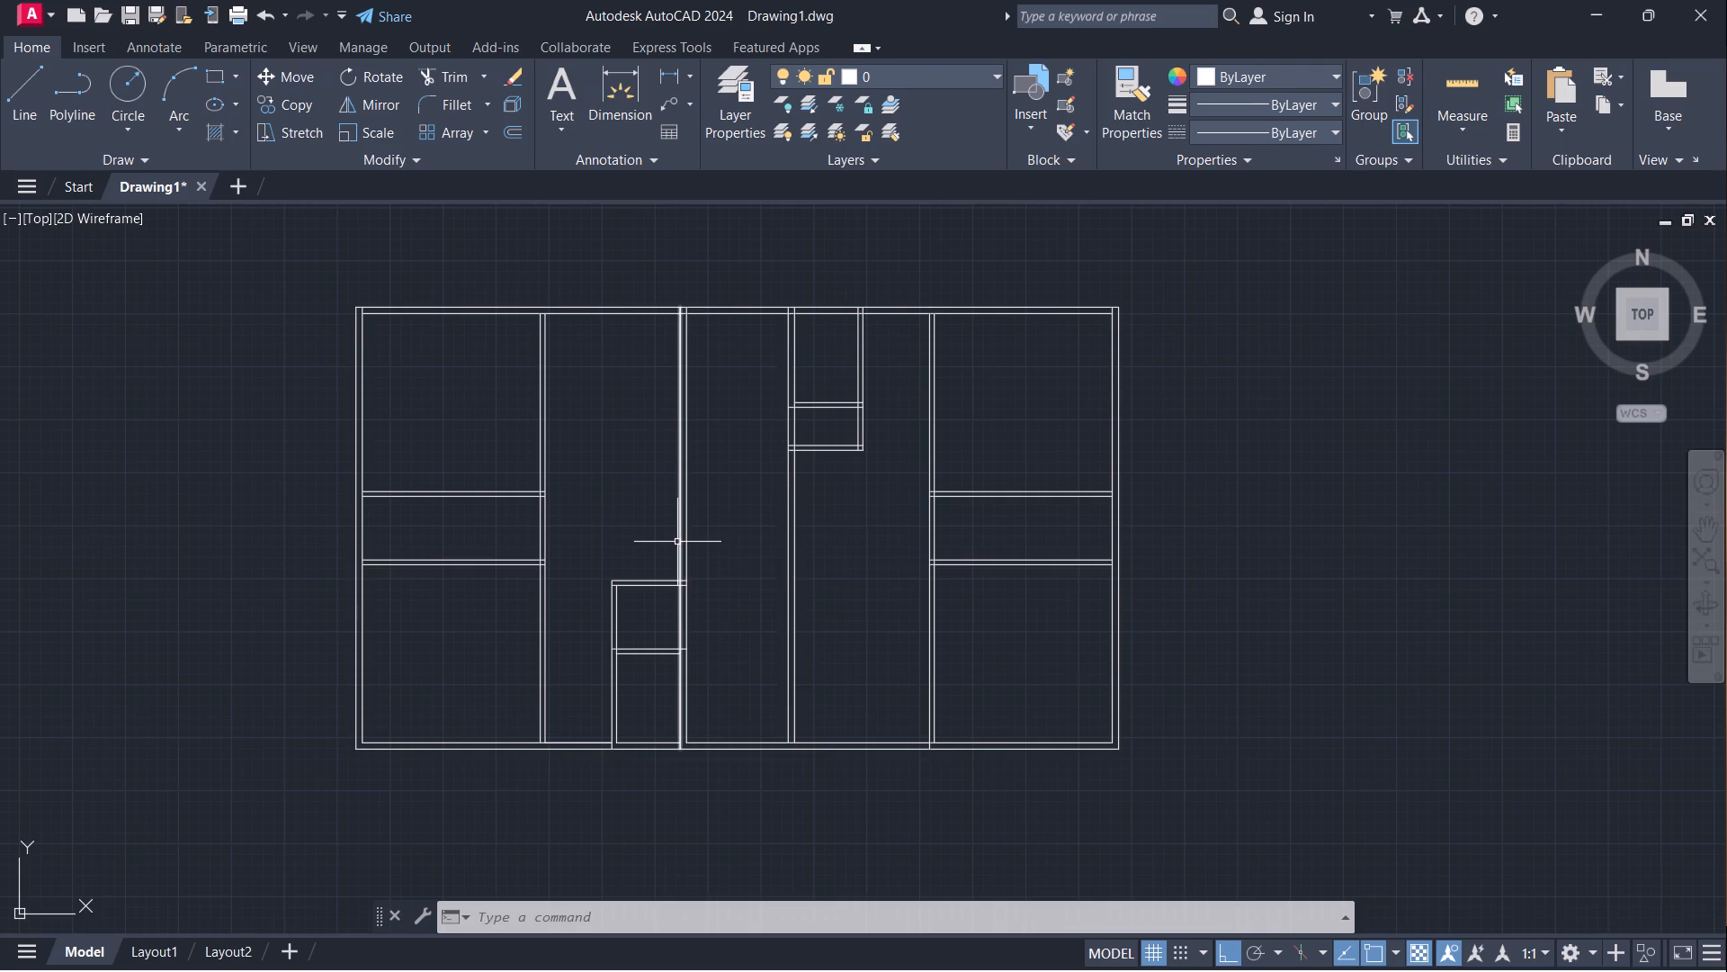
{"action": "scroll", "coordinate": [677, 542], "scroll_direction": "up", "scroll_amount": 2}
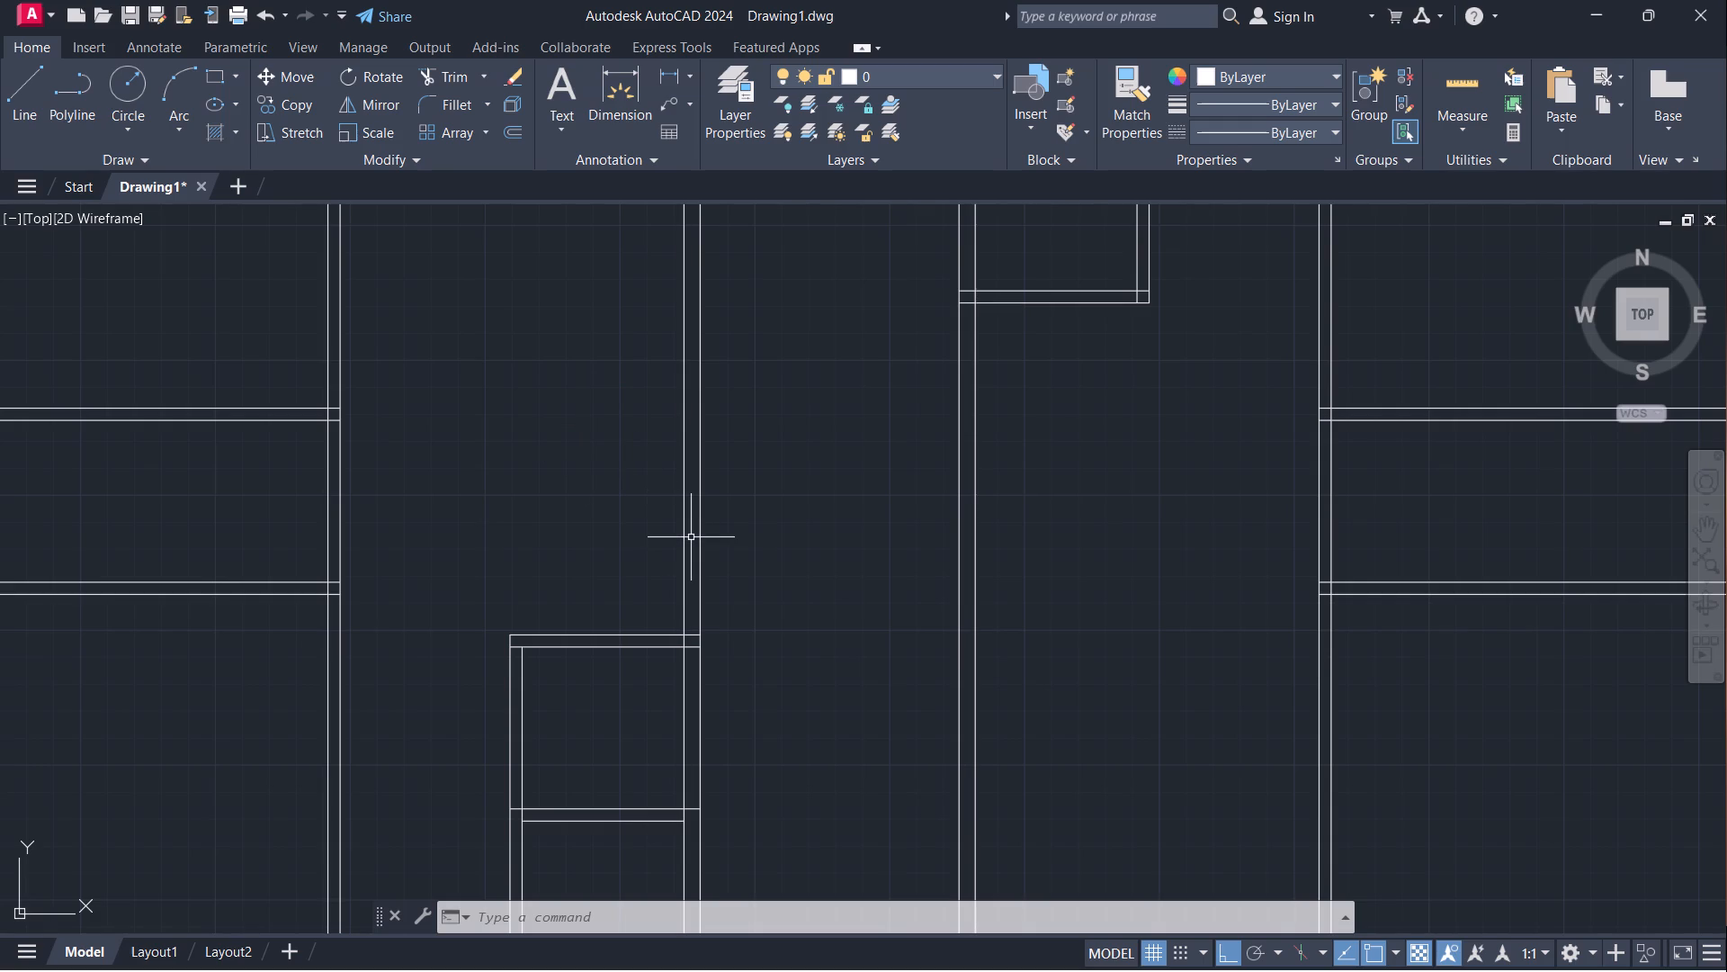
{"action": "scroll", "coordinate": [737, 507], "scroll_direction": "down", "scroll_amount": 1}
{"action": "middle_click_drag", "start_coordinate": [738, 505], "coordinate": [735, 611]}
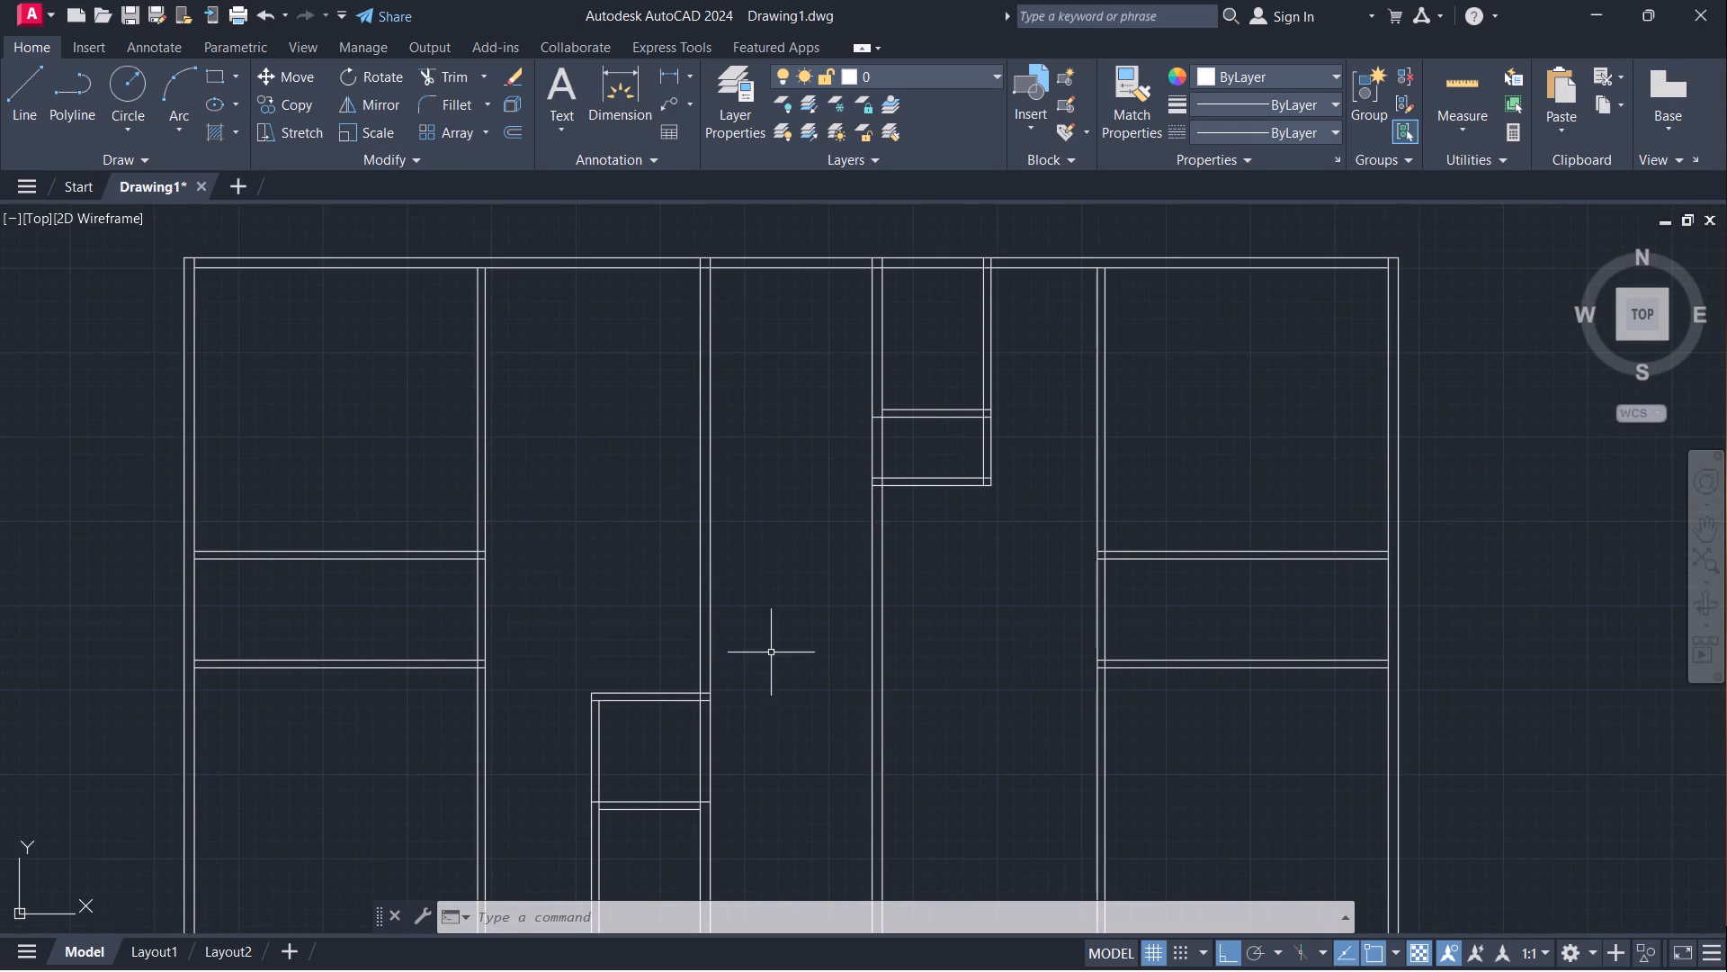
{"action": "scroll", "coordinate": [733, 655], "scroll_direction": "up", "scroll_amount": 2}
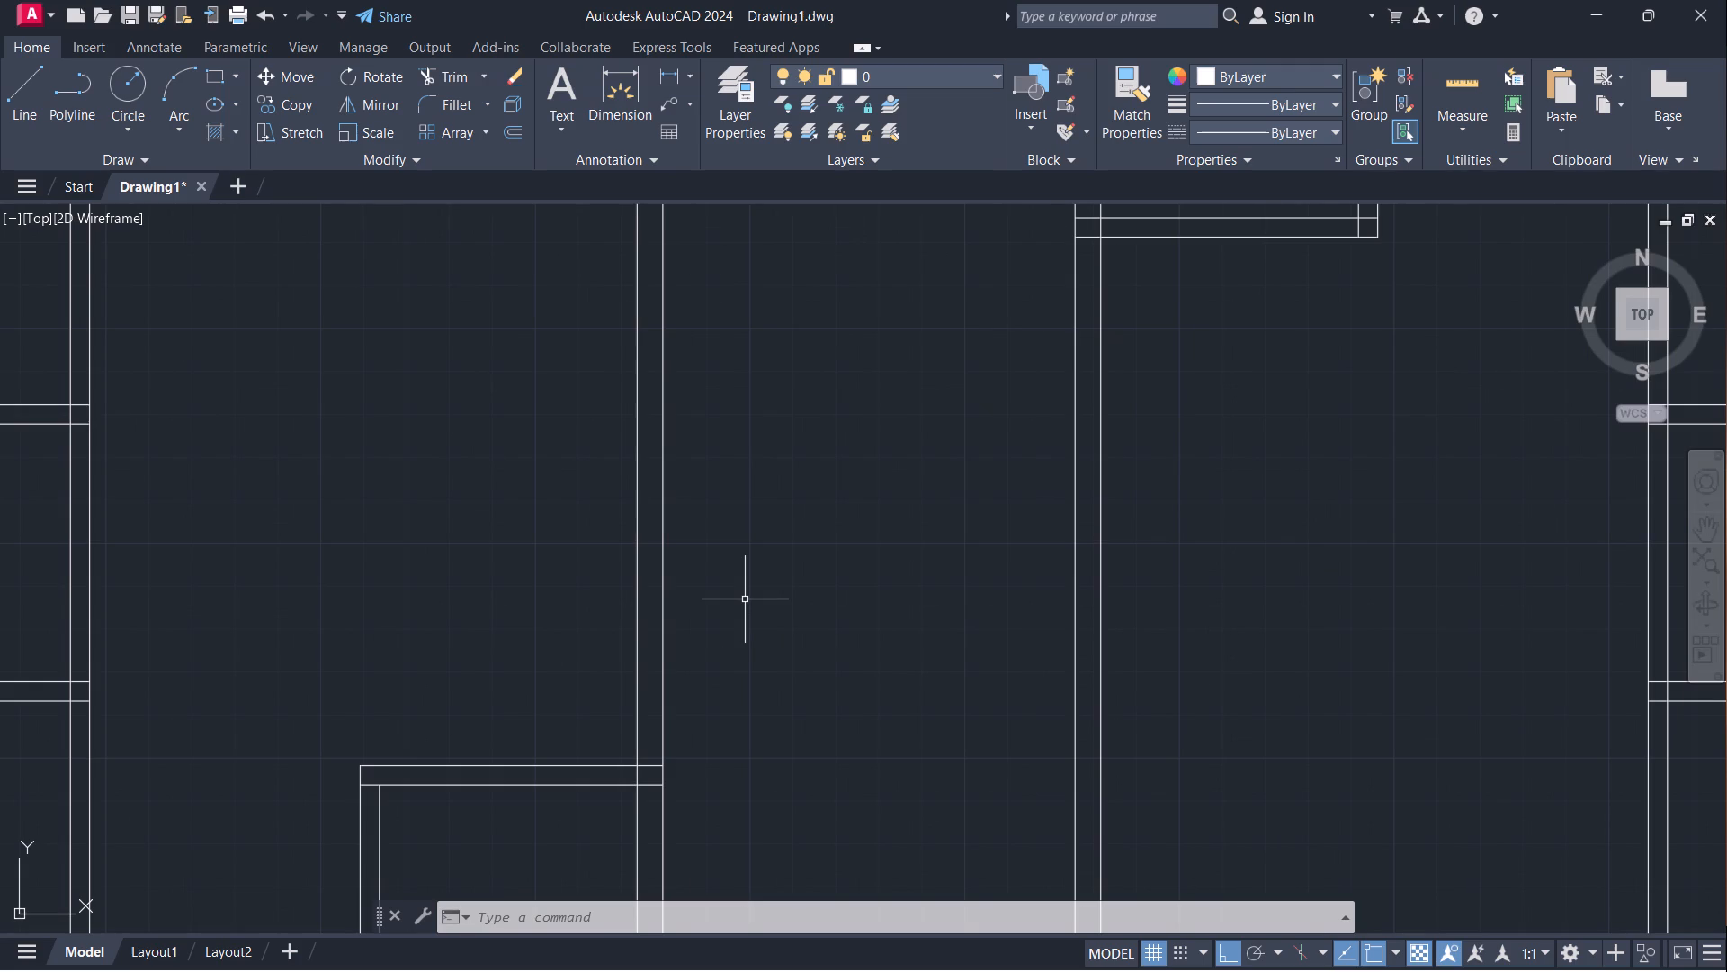
{"action": "scroll", "coordinate": [745, 599], "scroll_direction": "down", "scroll_amount": 1}
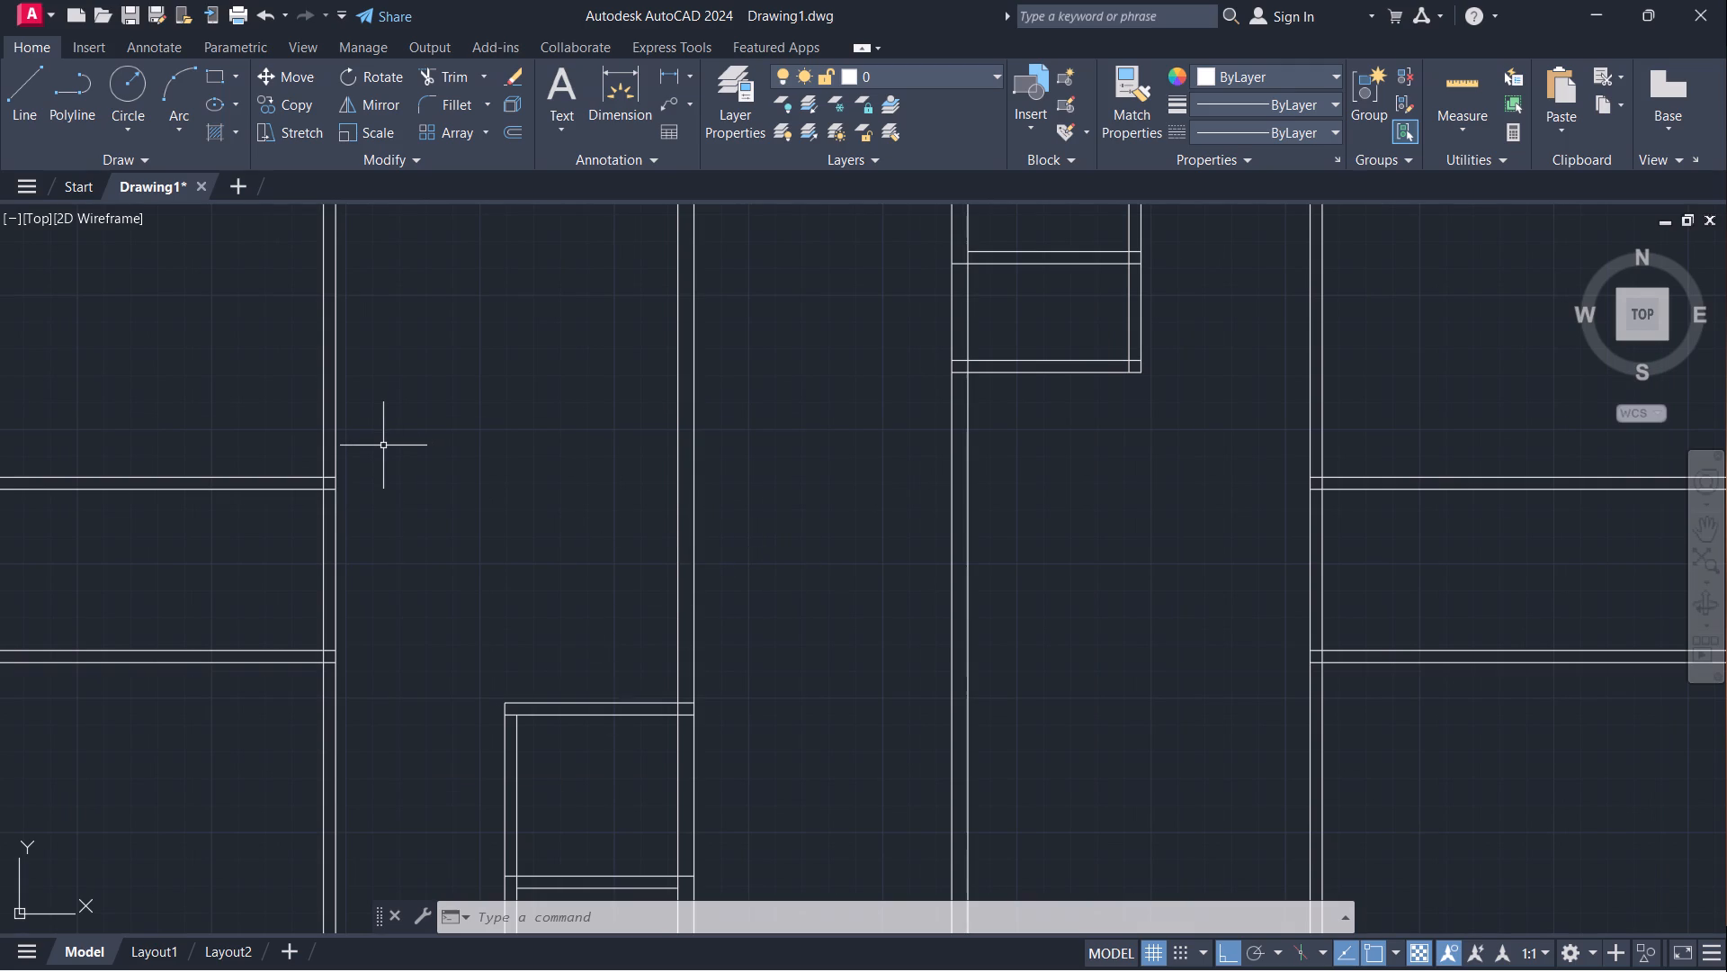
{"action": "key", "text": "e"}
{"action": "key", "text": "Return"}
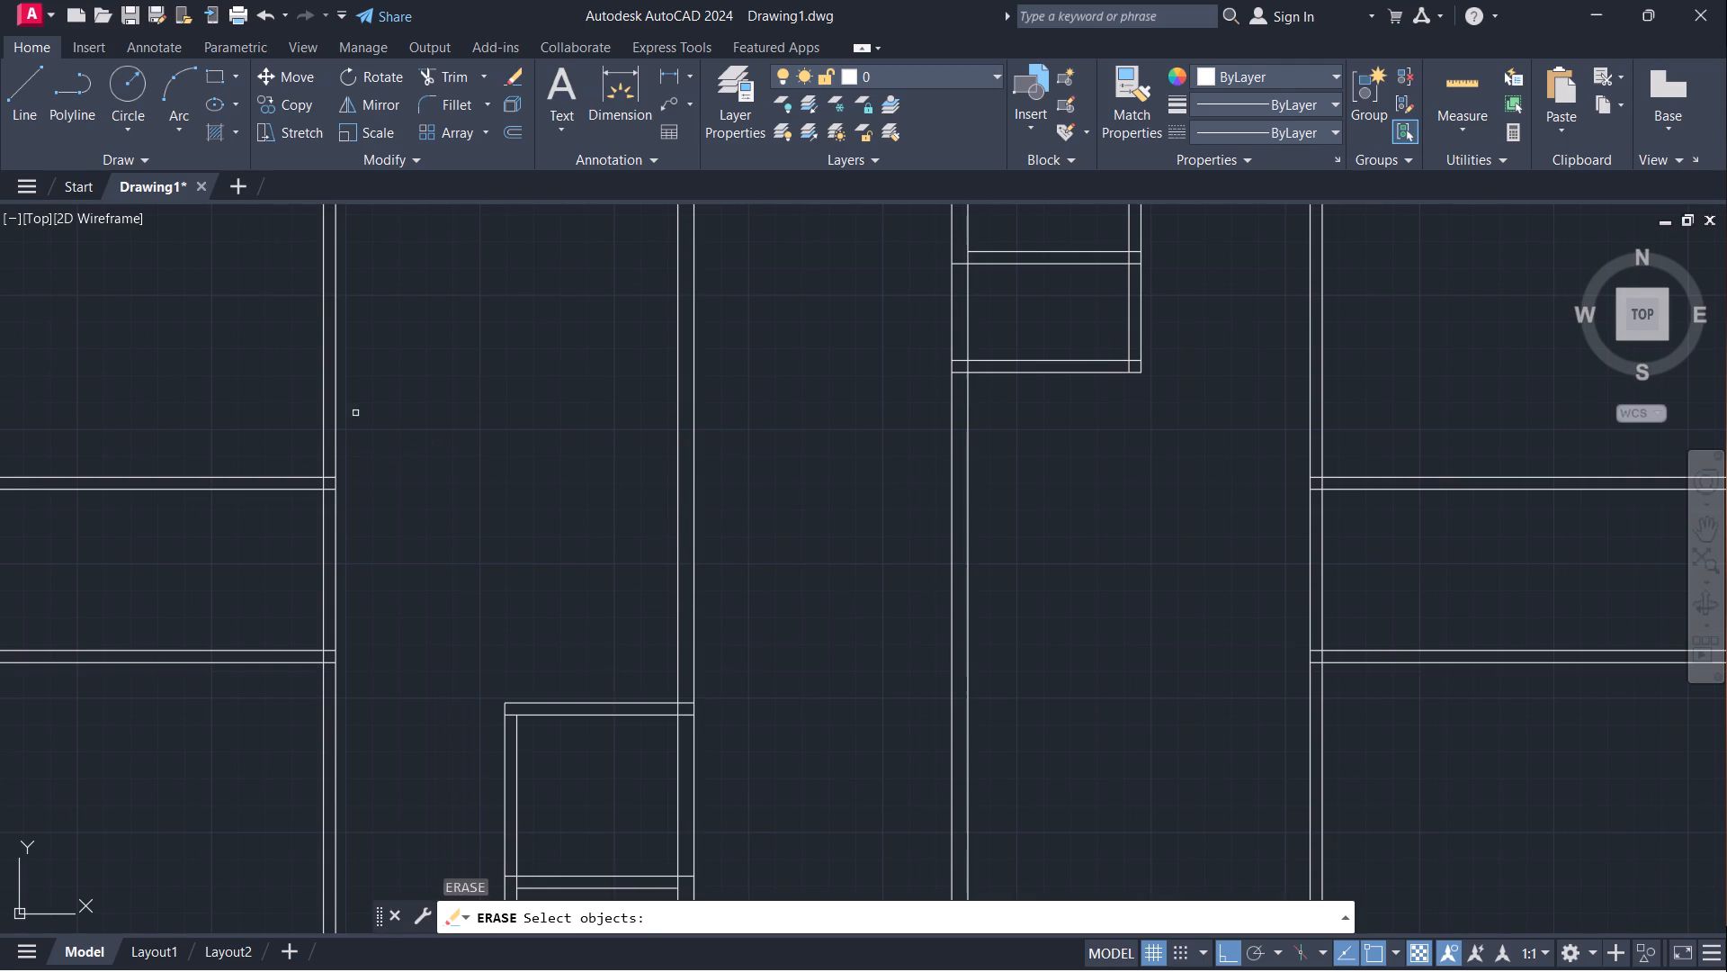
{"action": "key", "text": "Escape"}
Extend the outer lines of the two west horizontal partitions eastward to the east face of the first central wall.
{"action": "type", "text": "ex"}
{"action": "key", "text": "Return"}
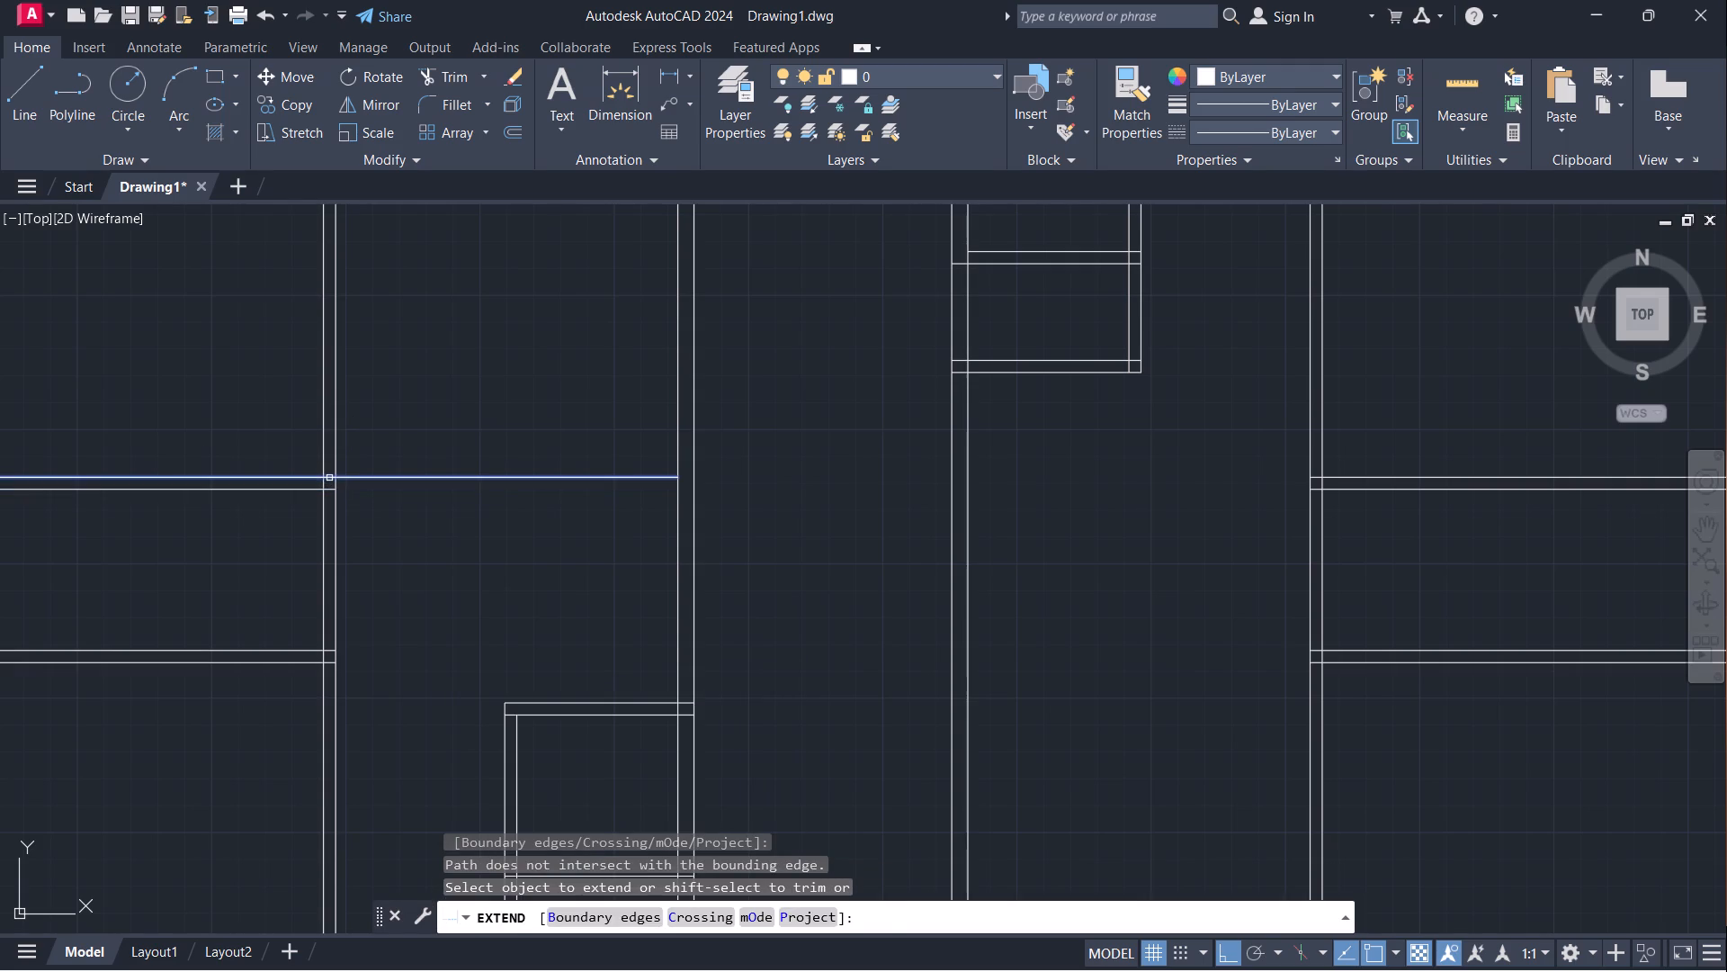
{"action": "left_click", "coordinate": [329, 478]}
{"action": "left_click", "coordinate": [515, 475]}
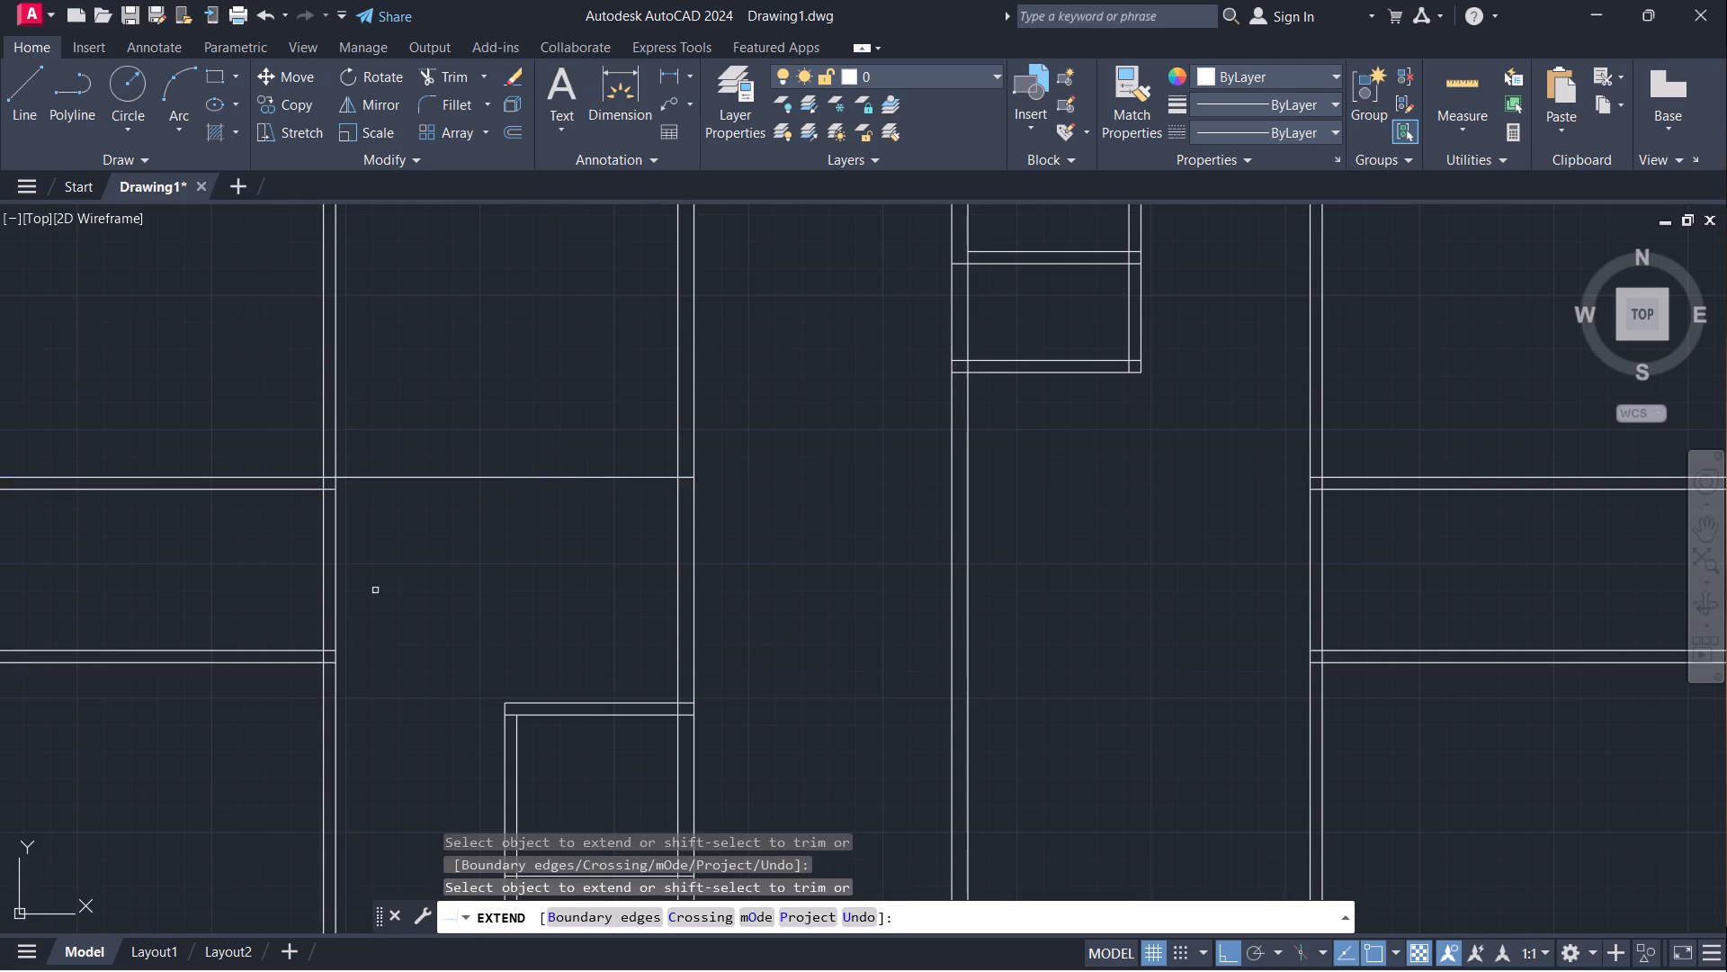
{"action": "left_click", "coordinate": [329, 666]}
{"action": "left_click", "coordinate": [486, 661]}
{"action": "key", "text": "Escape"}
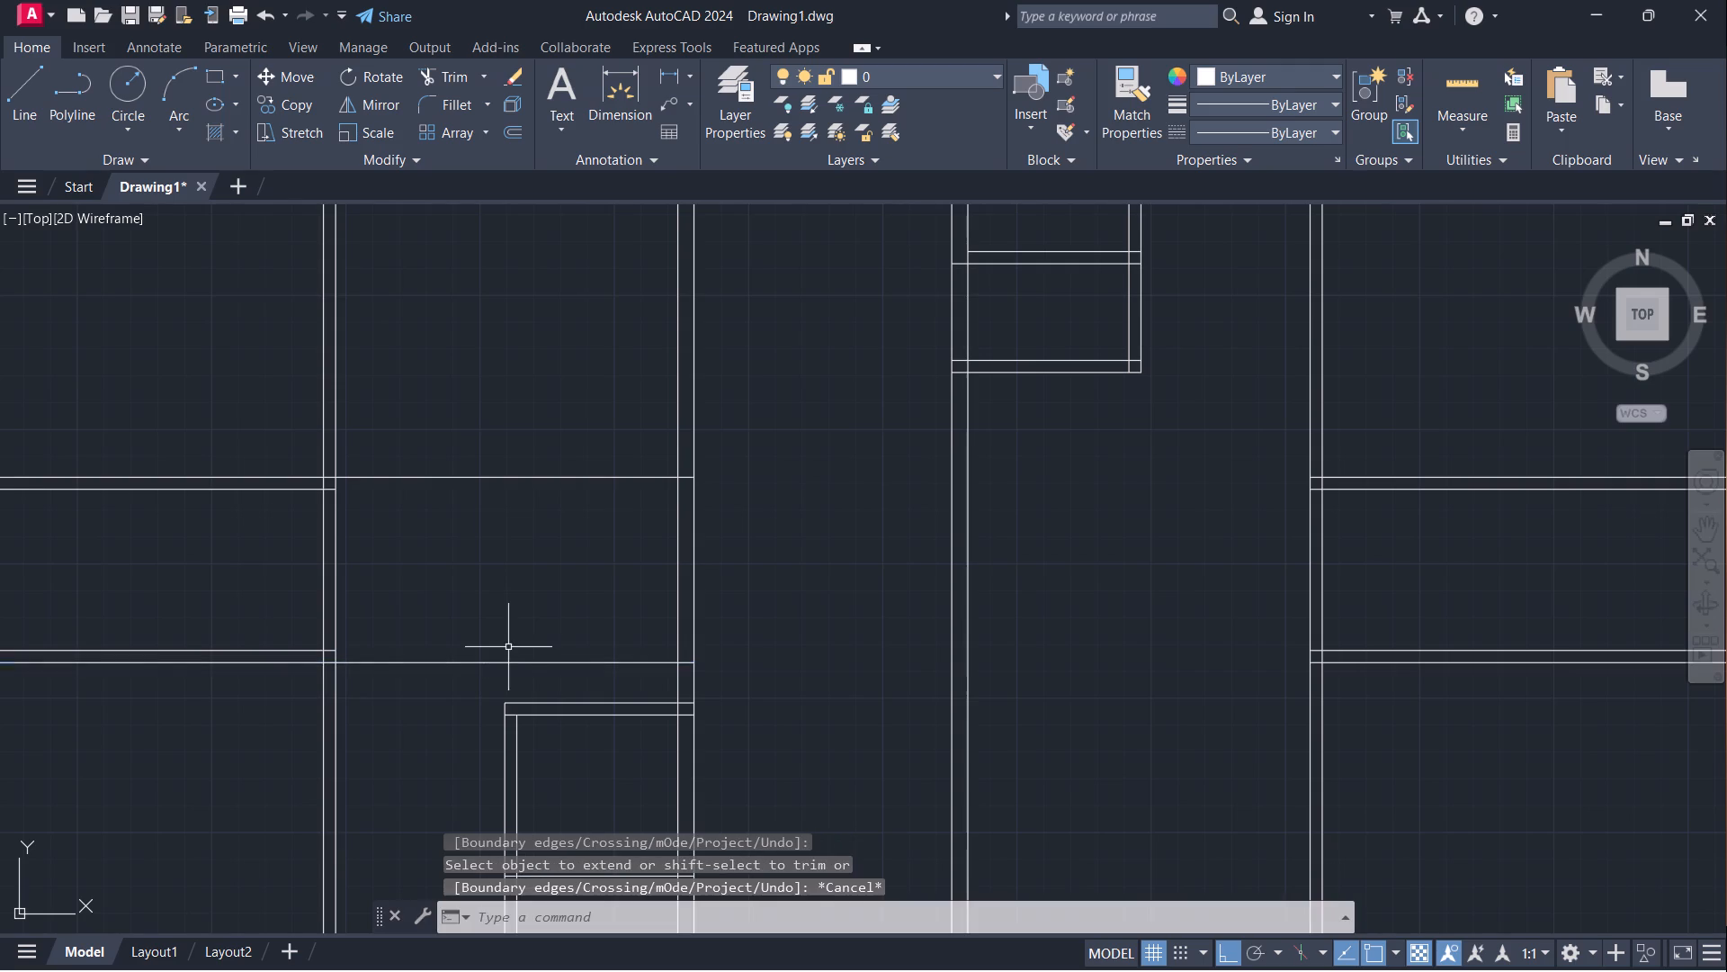
Measure the vertical distance between the two extended lines at the first central wall's east face.
{"action": "left_click", "coordinate": [662, 74]}
{"action": "left_click", "coordinate": [695, 479]}
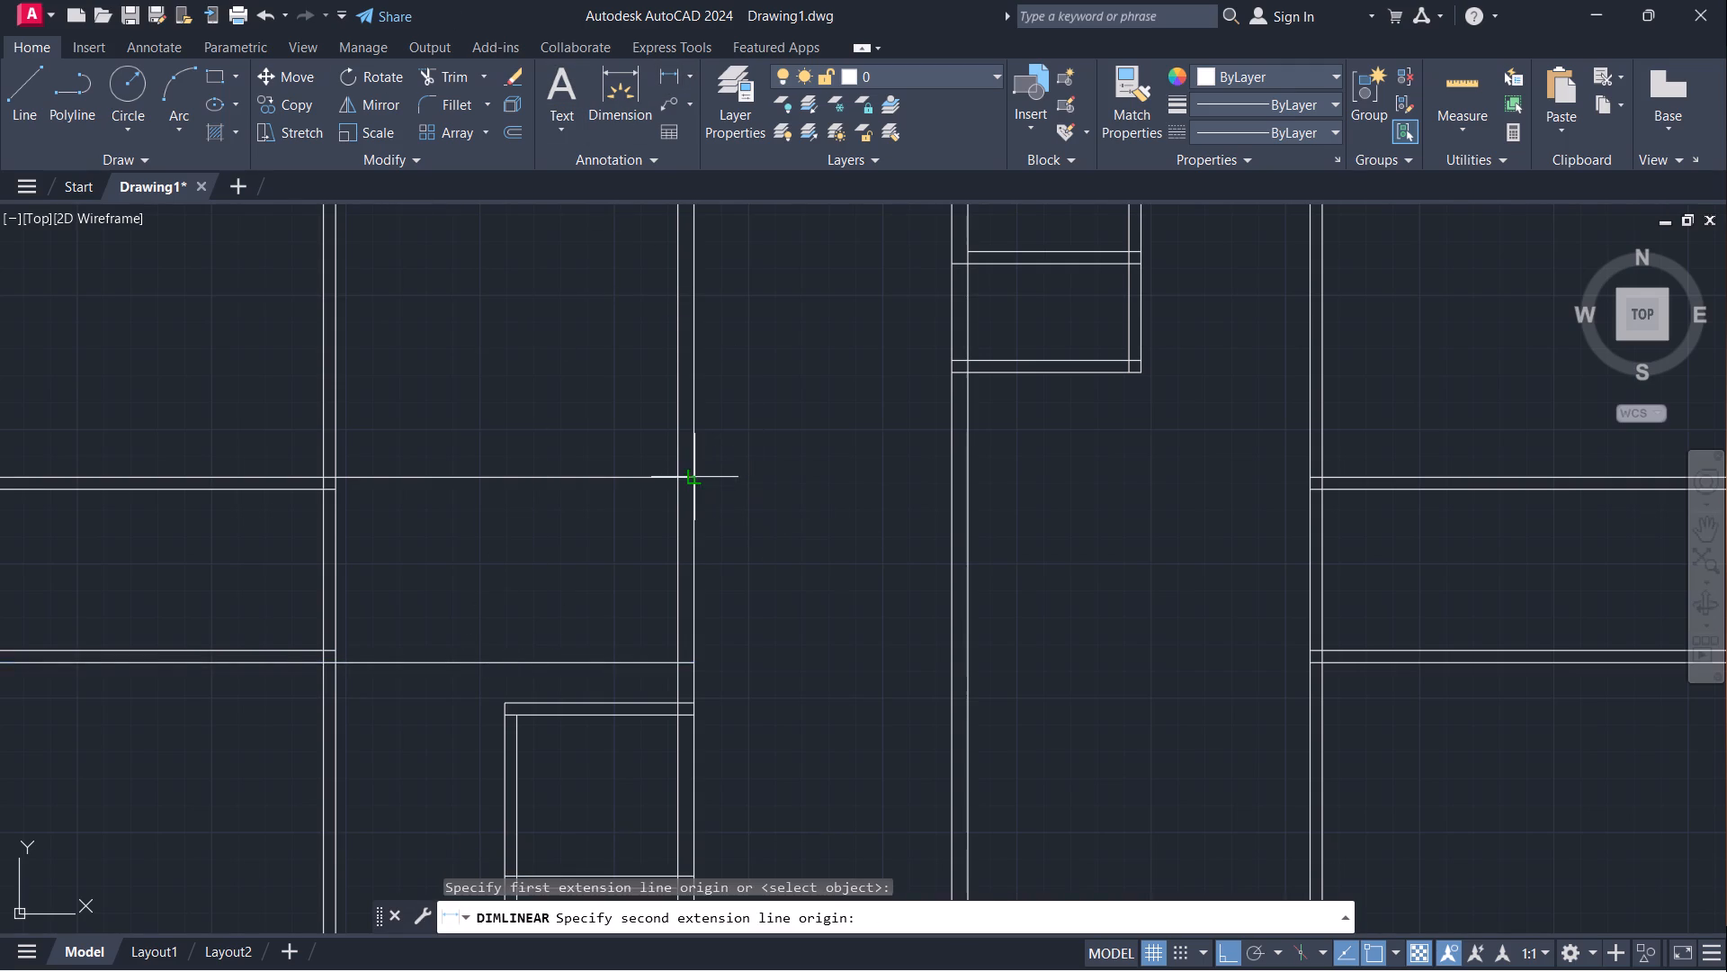
{"action": "left_click", "coordinate": [691, 668]}
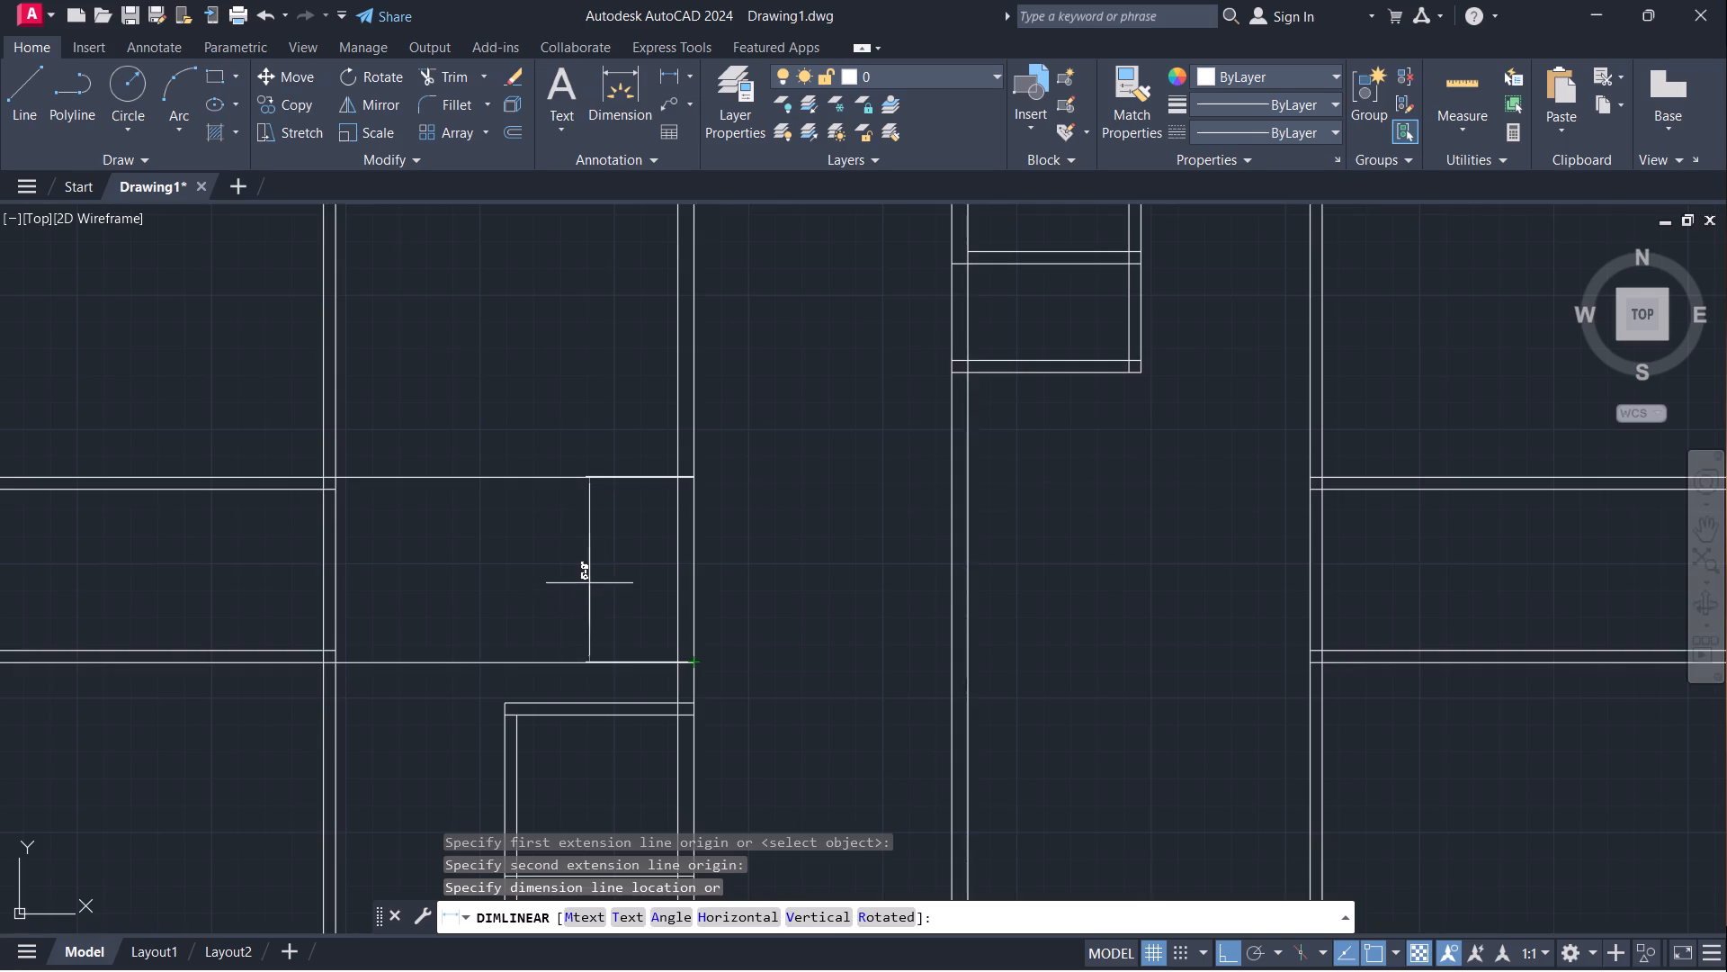
{"action": "scroll", "coordinate": [594, 566], "scroll_direction": "up", "scroll_amount": 3}
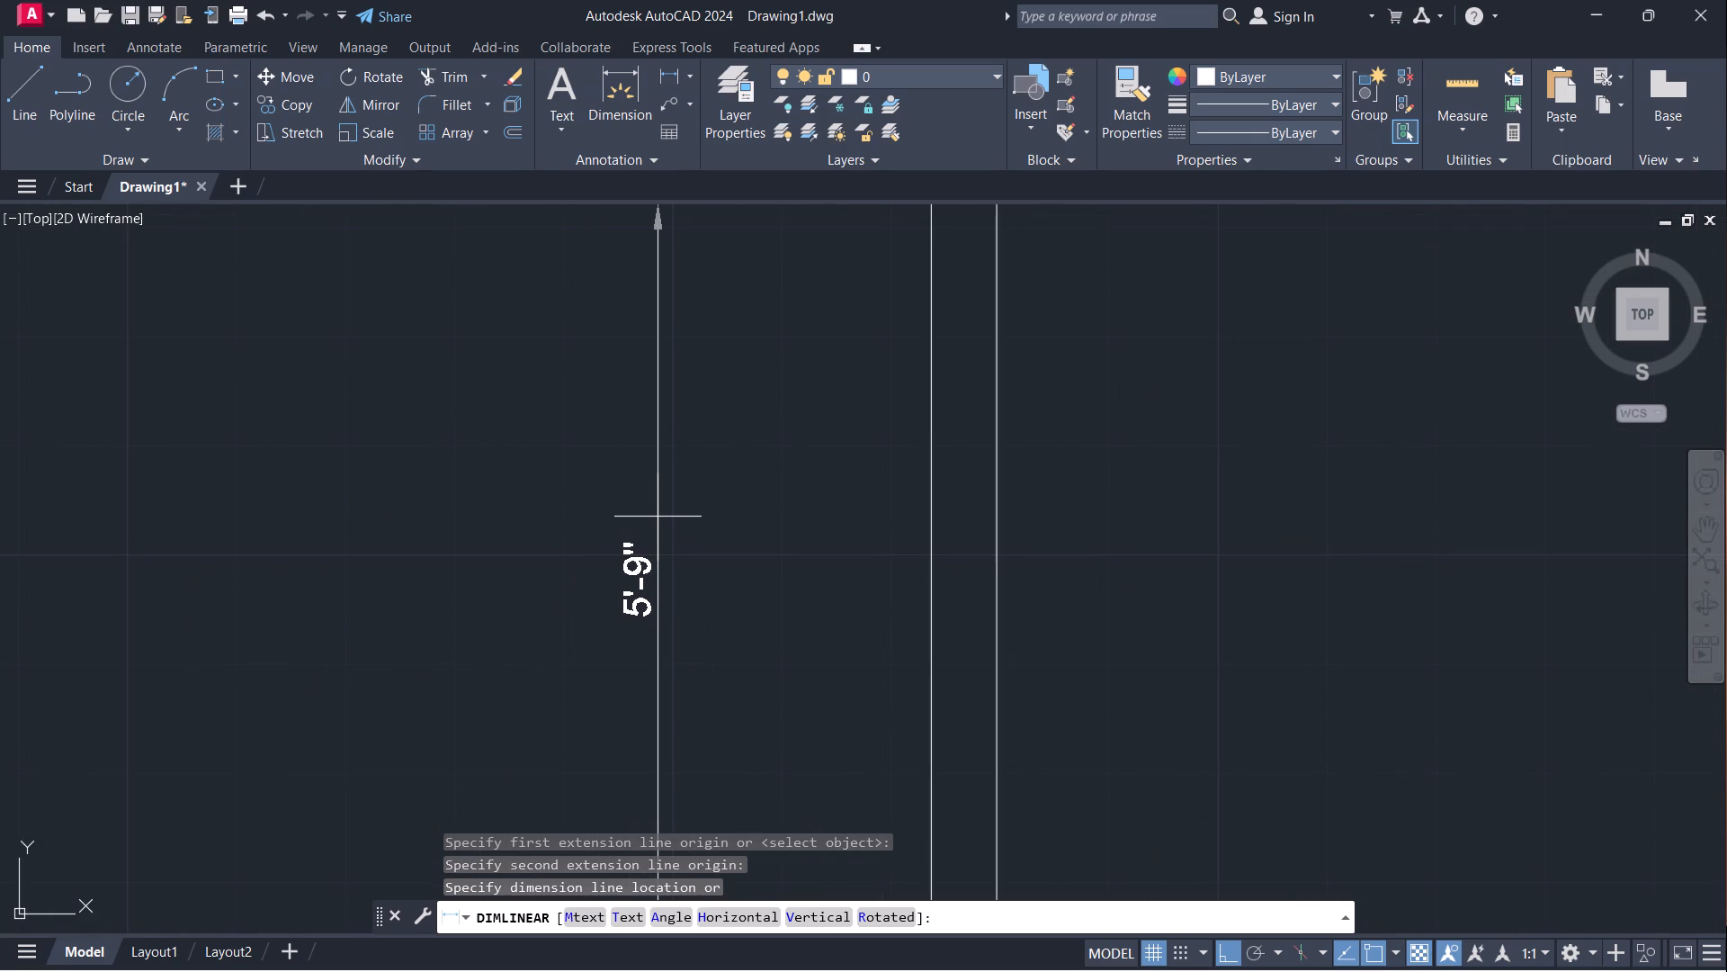
{"action": "scroll", "coordinate": [658, 517], "scroll_direction": "down", "scroll_amount": 2}
{"action": "key", "text": "Escape"}
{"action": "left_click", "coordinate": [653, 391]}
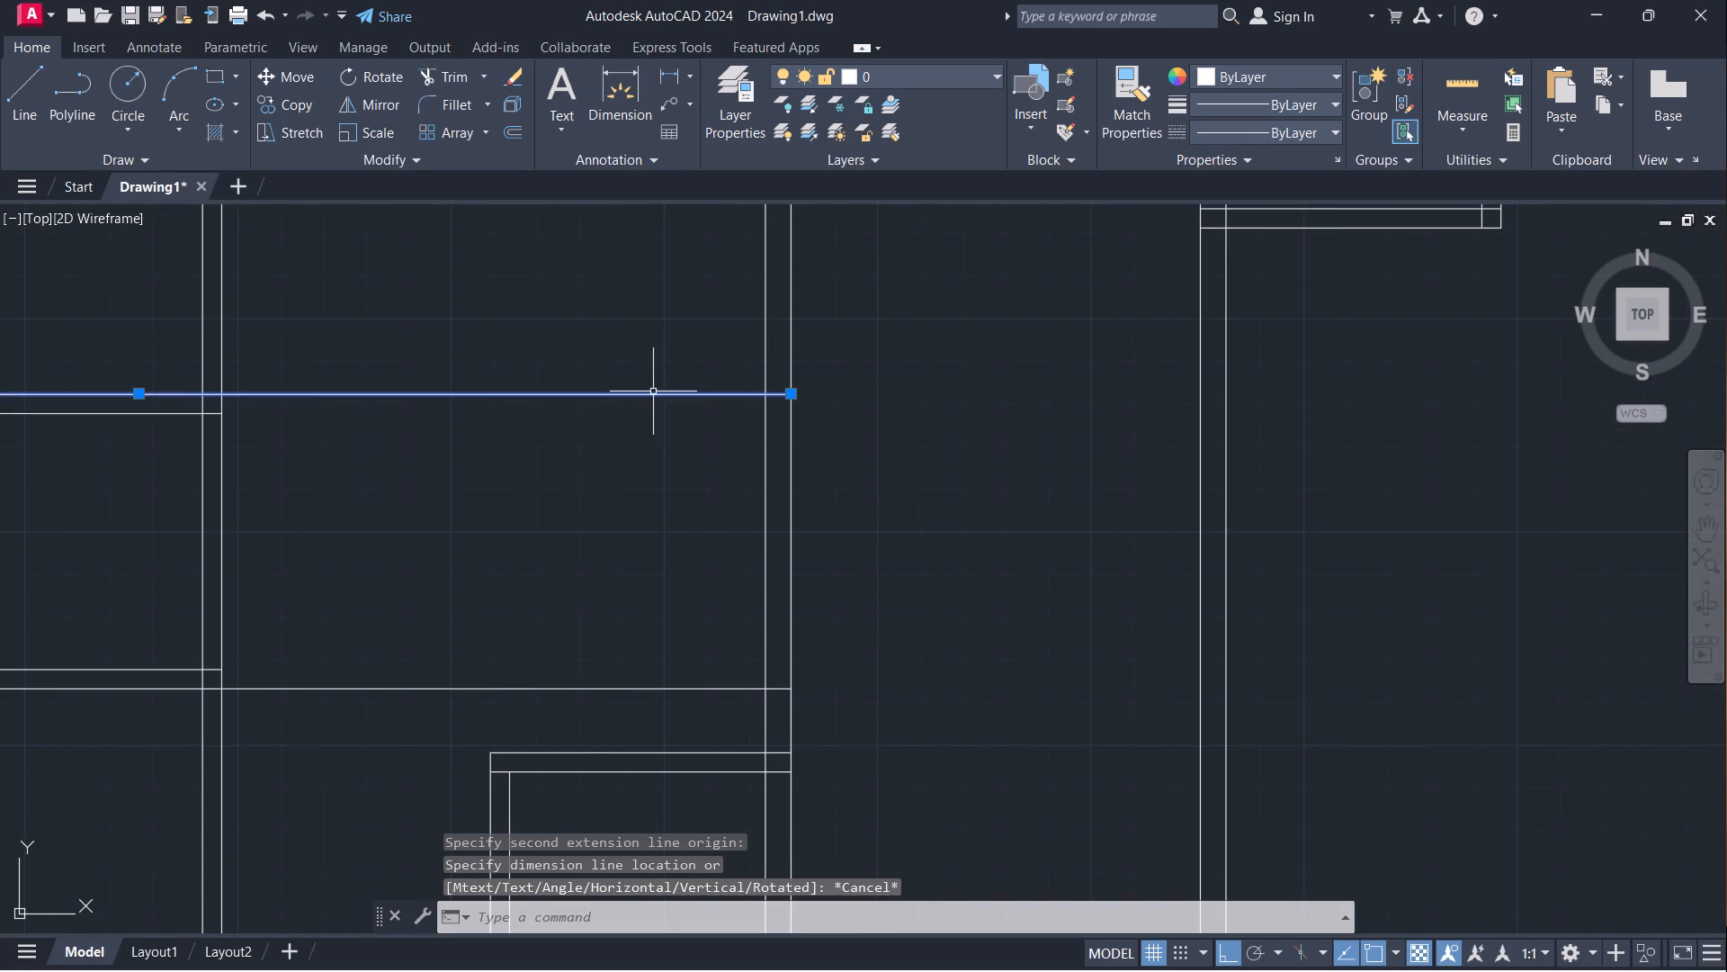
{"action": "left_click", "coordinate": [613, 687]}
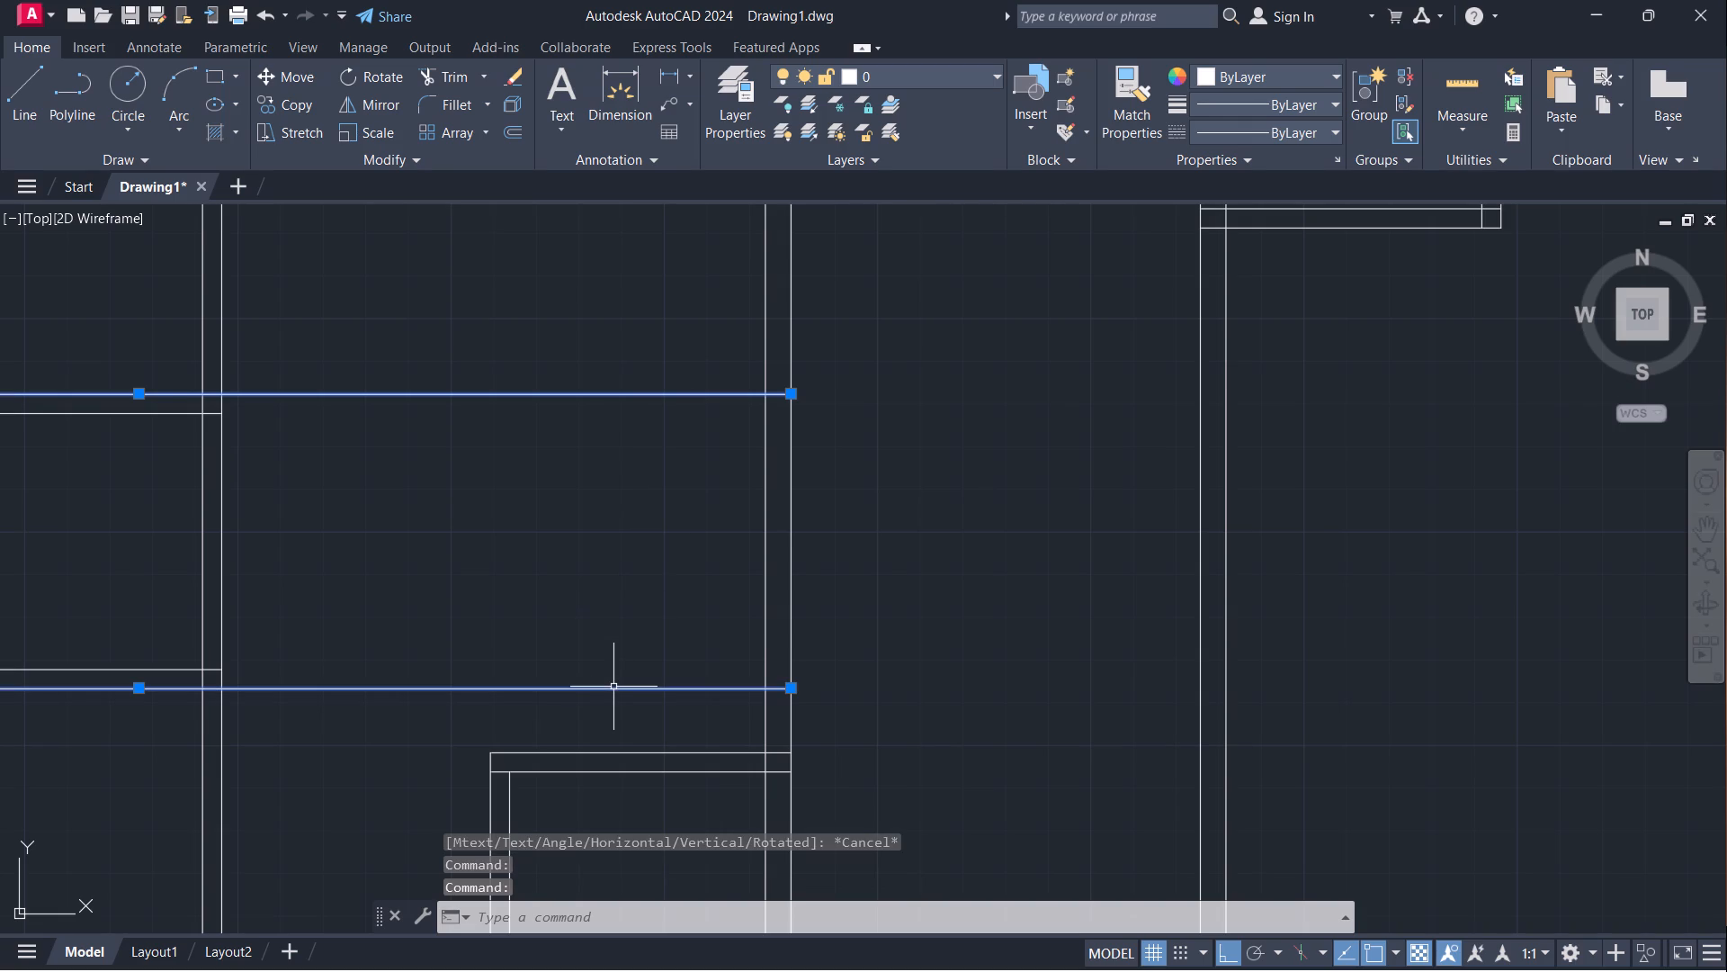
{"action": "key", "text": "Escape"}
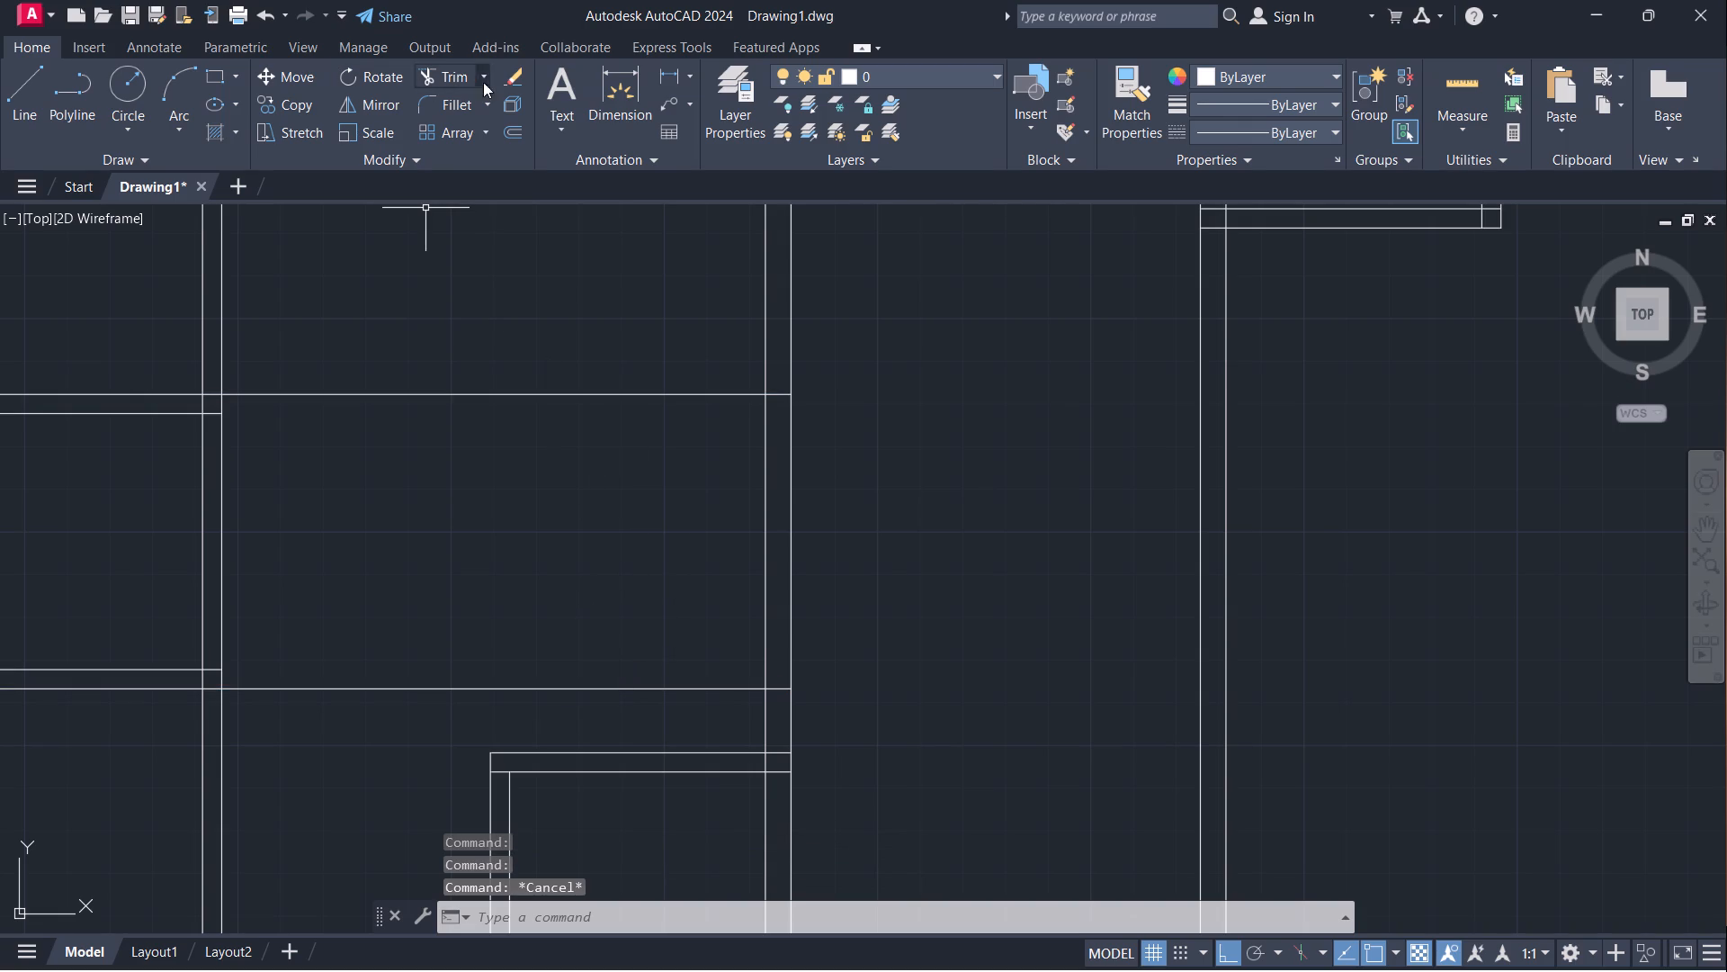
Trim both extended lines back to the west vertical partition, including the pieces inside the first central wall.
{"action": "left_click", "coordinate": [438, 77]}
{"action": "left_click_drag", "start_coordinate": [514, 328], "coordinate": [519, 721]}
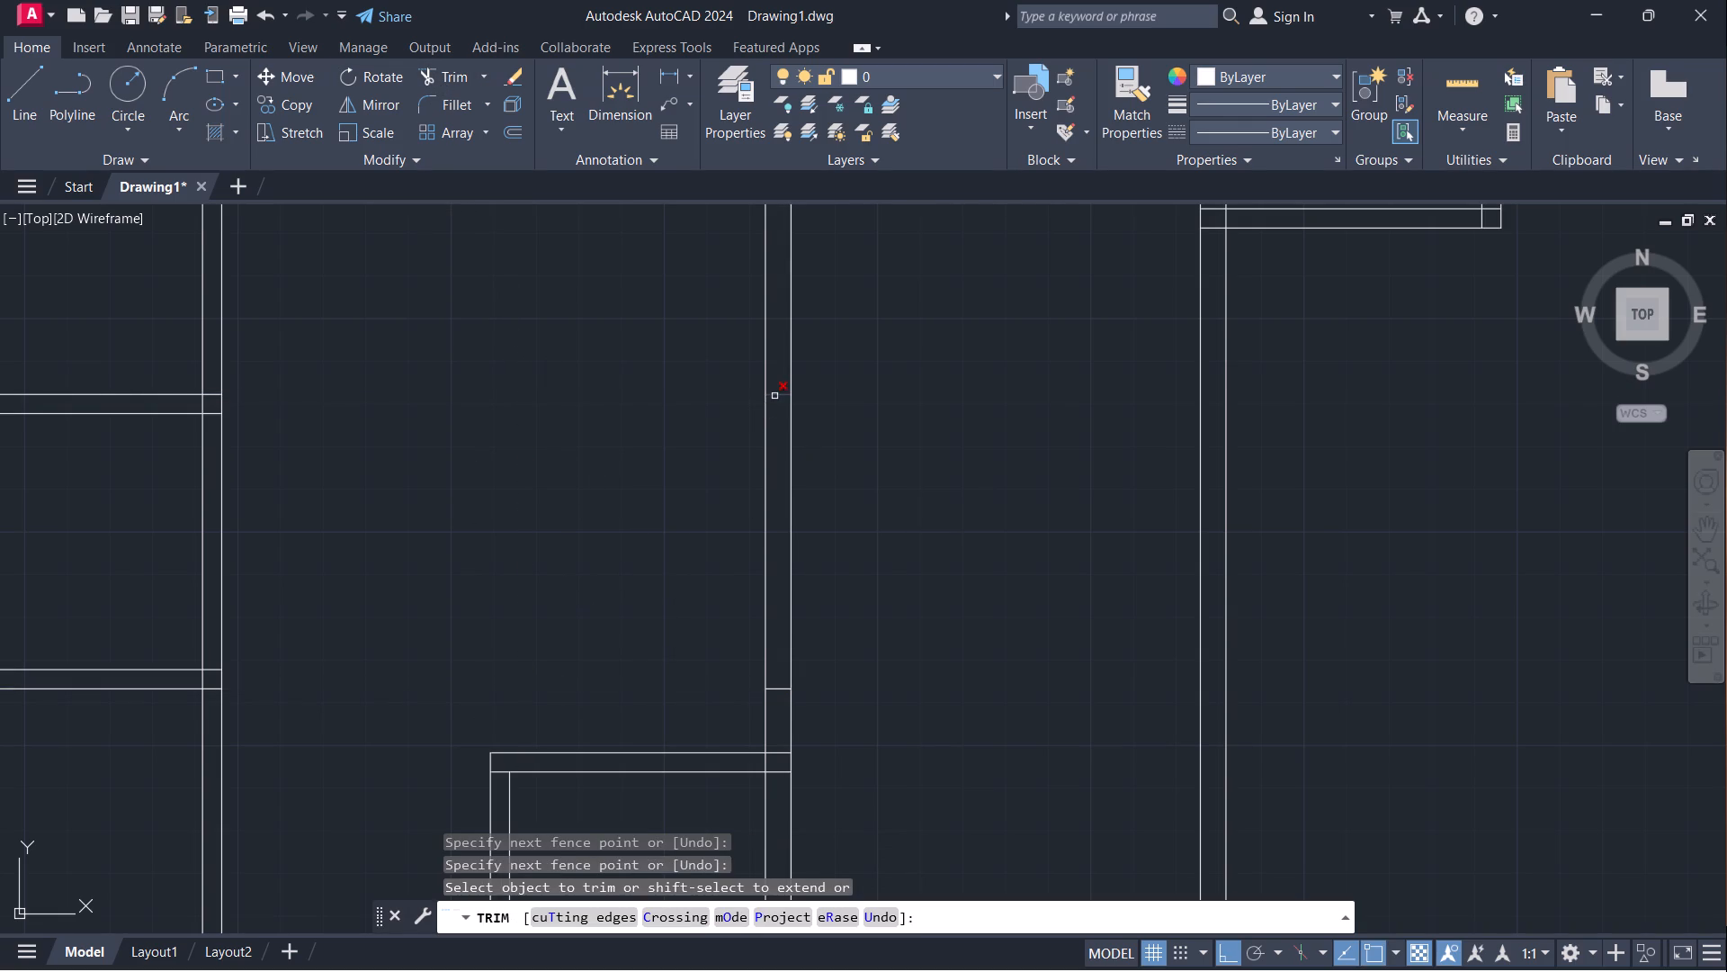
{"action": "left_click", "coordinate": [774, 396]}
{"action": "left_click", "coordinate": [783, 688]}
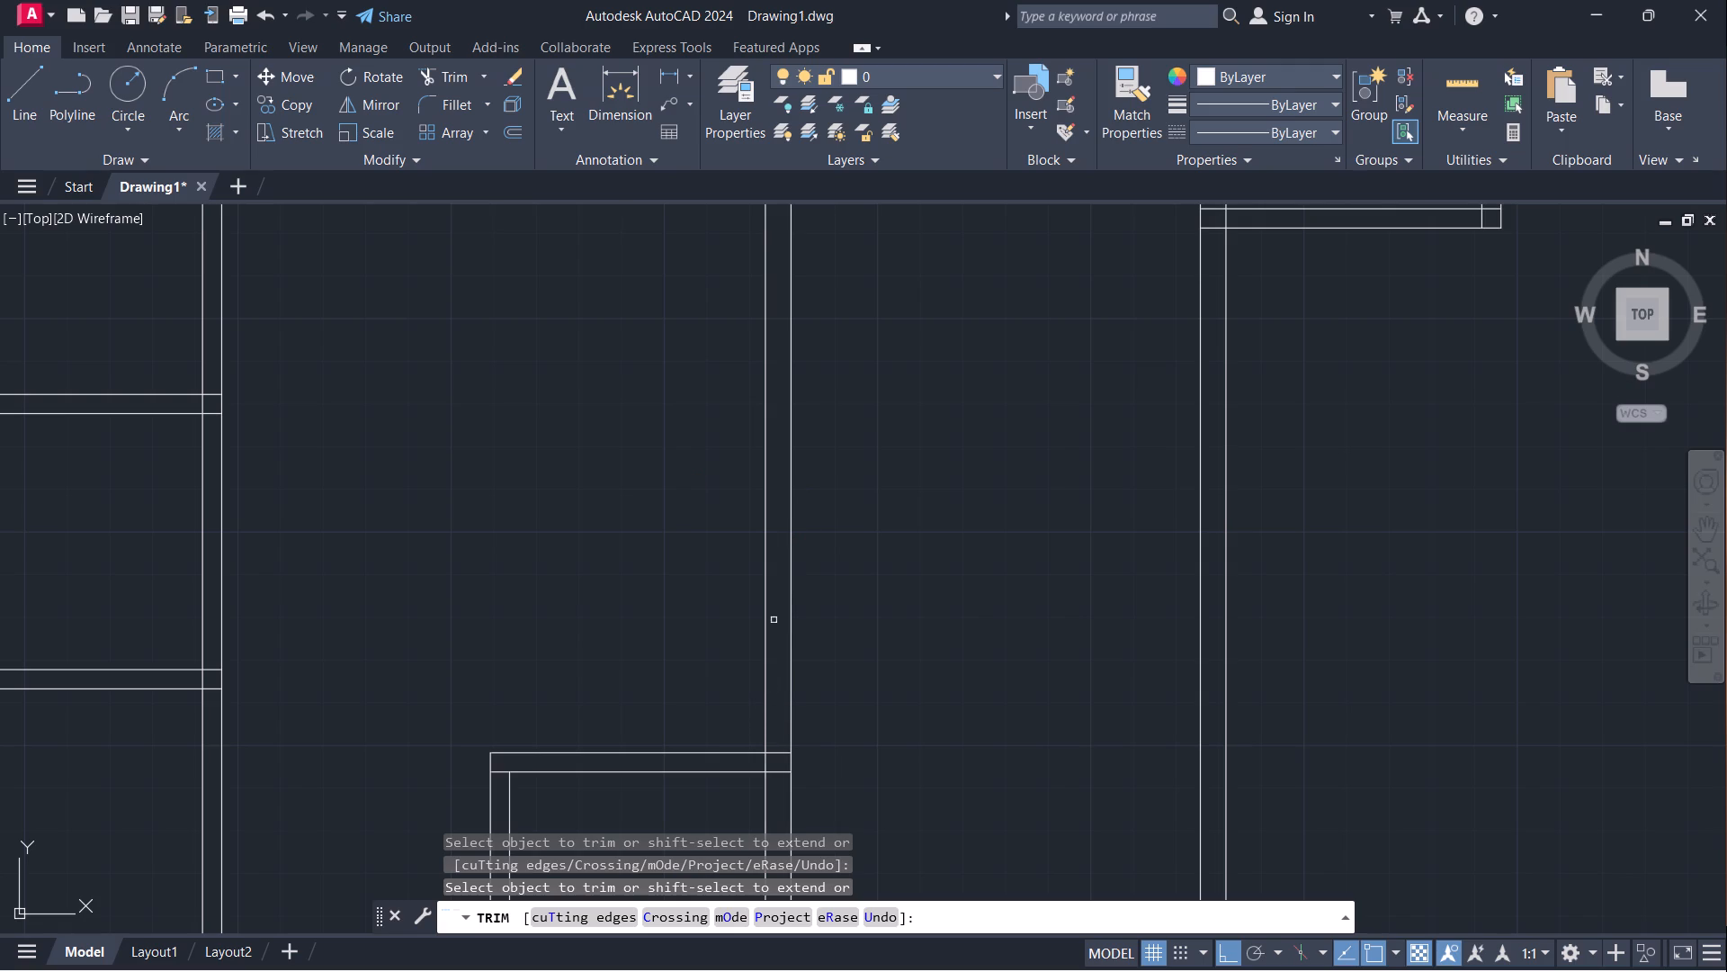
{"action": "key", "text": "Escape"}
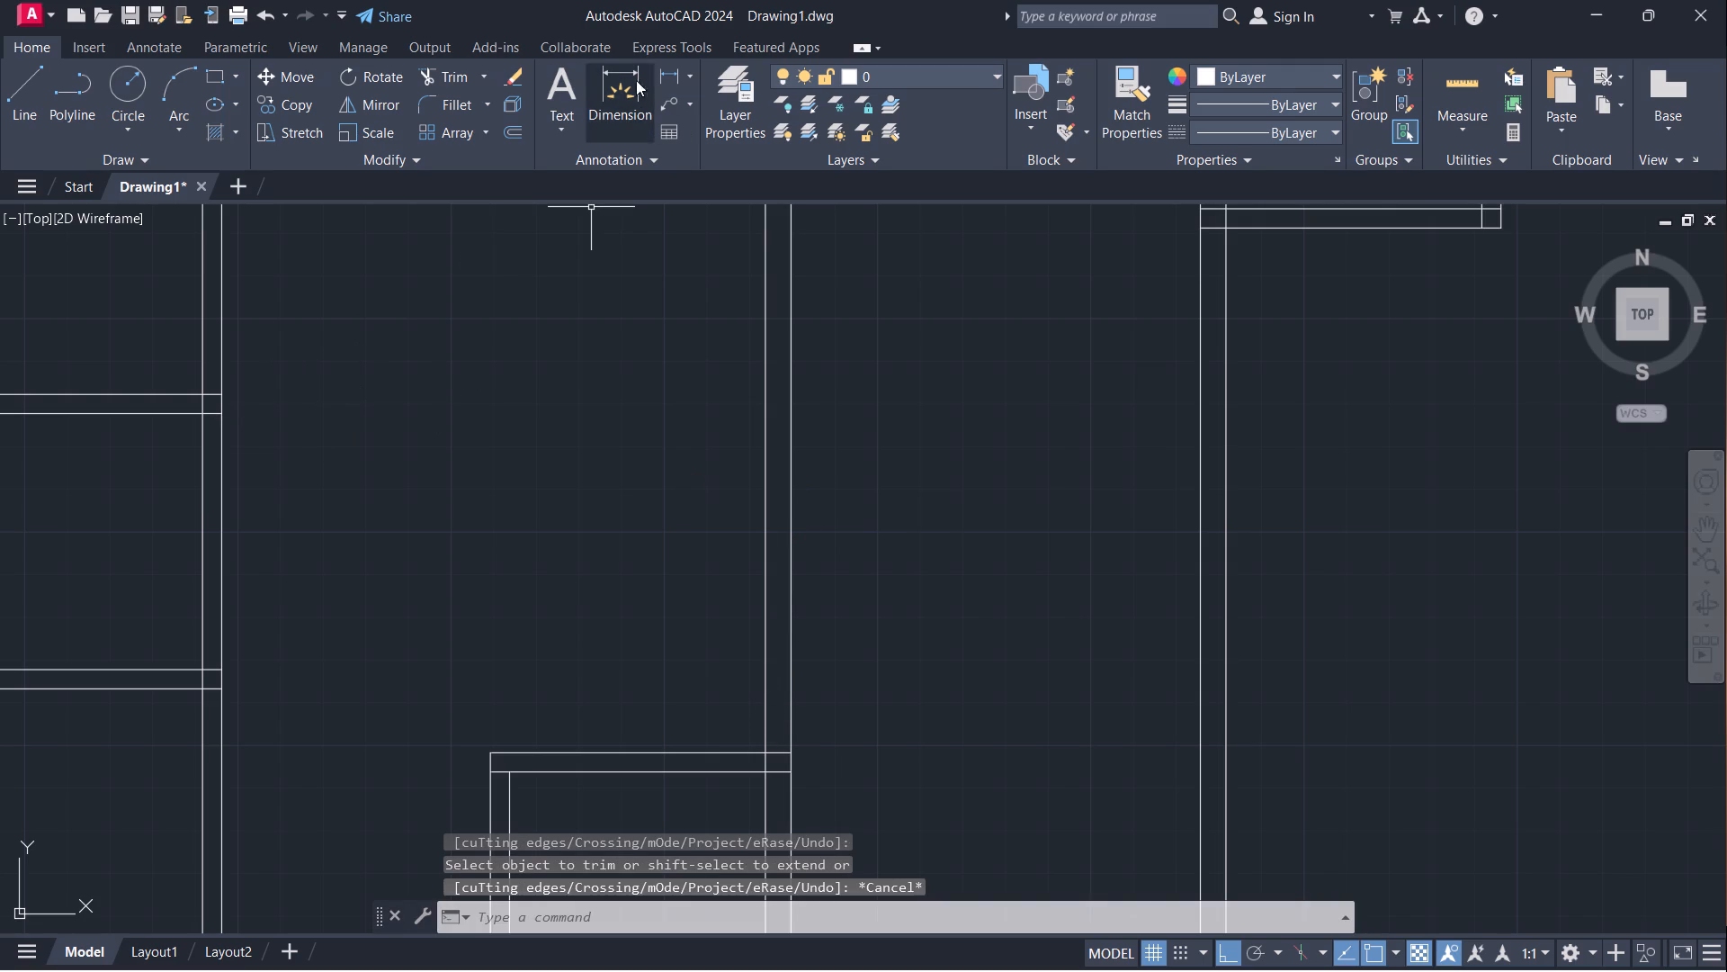
Extend the facing inner lines of the two west horizontal partitions eastward to the east face of the first central wall.
{"action": "left_click", "coordinate": [666, 70]}
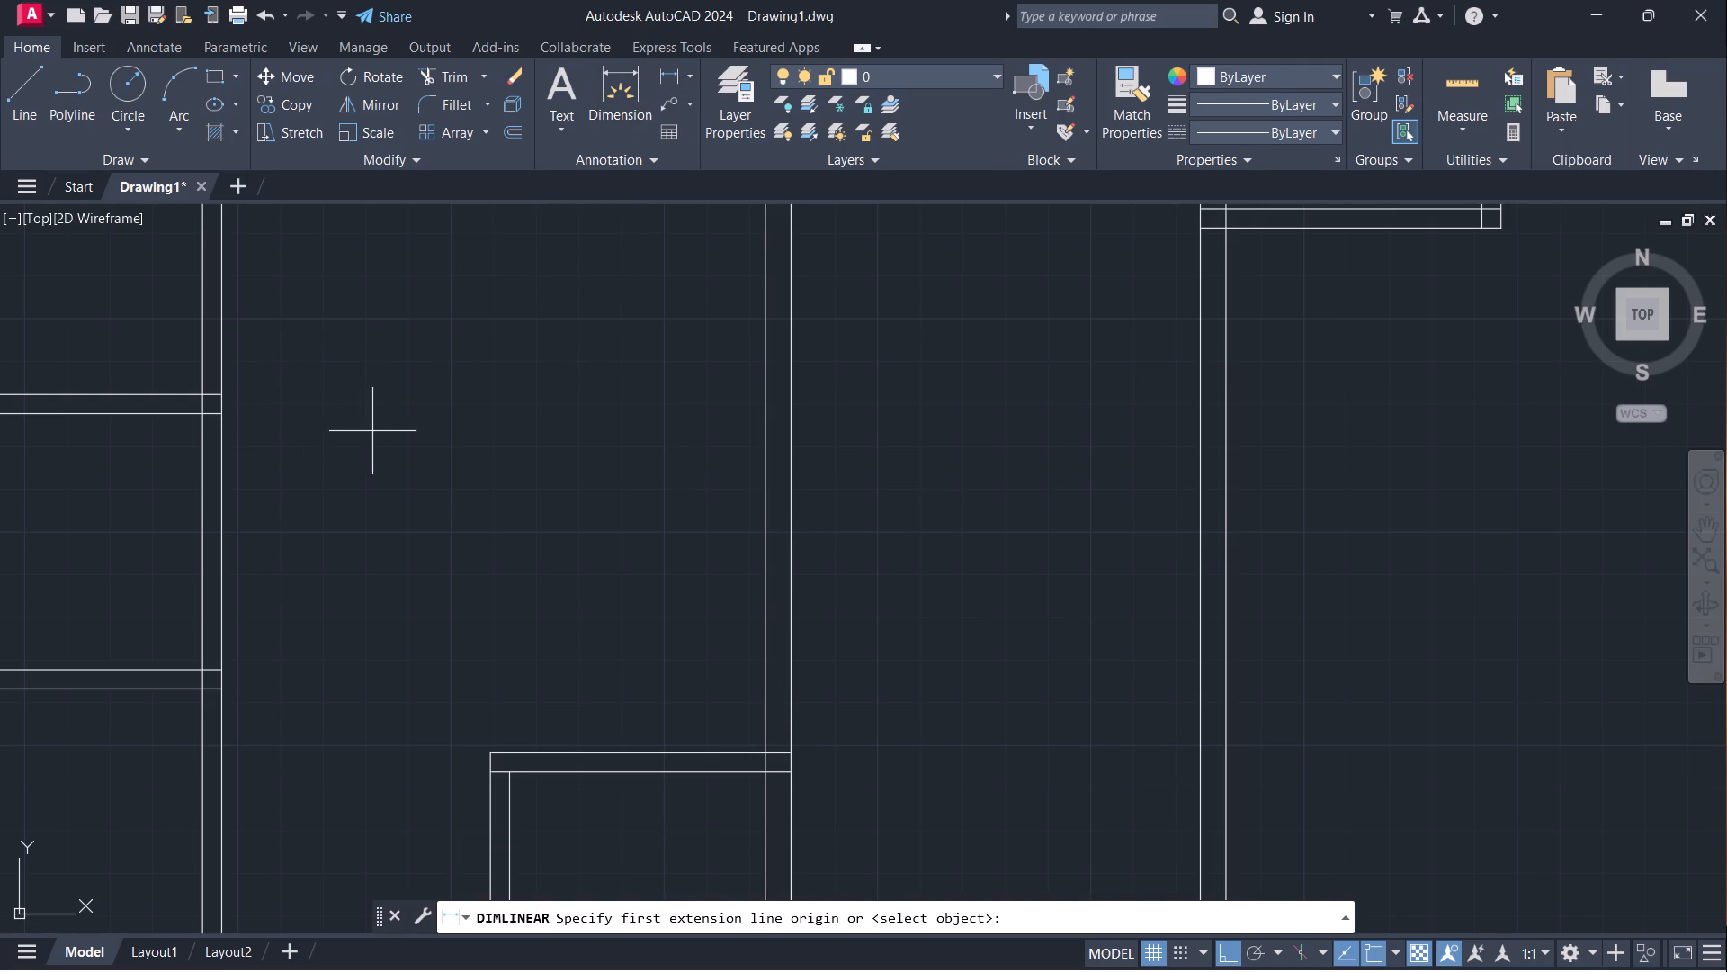
{"action": "key", "text": "Escape"}
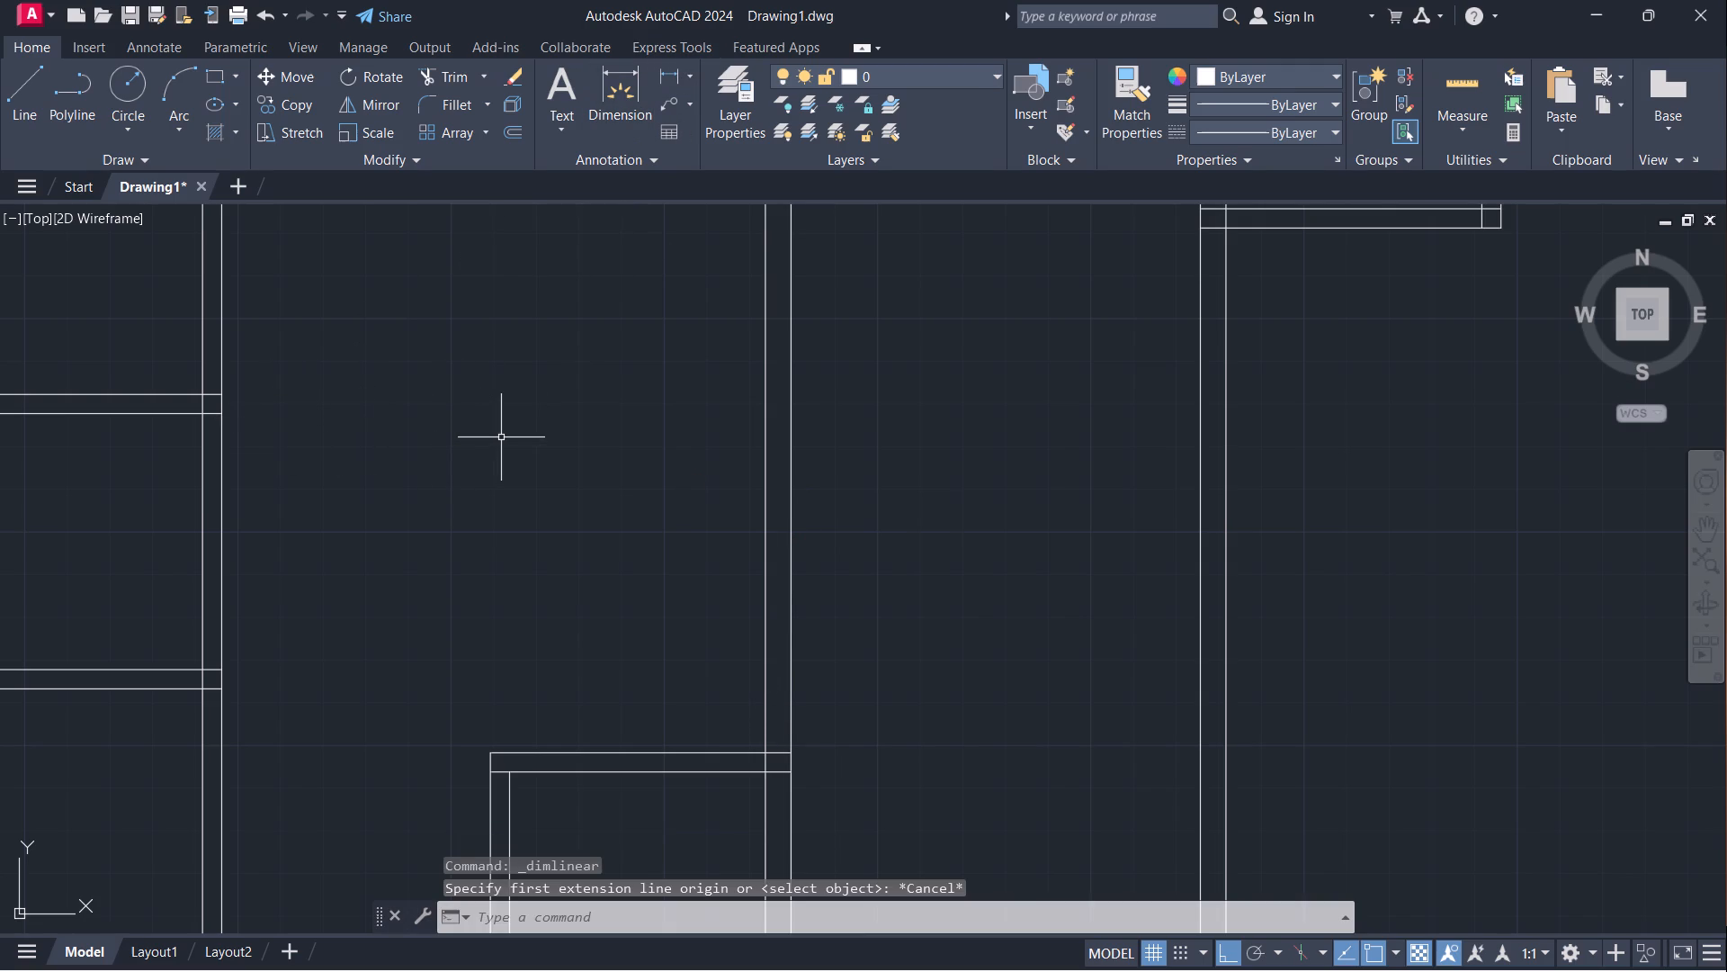
{"action": "type", "text": "ex"}
{"action": "key", "text": "Return"}
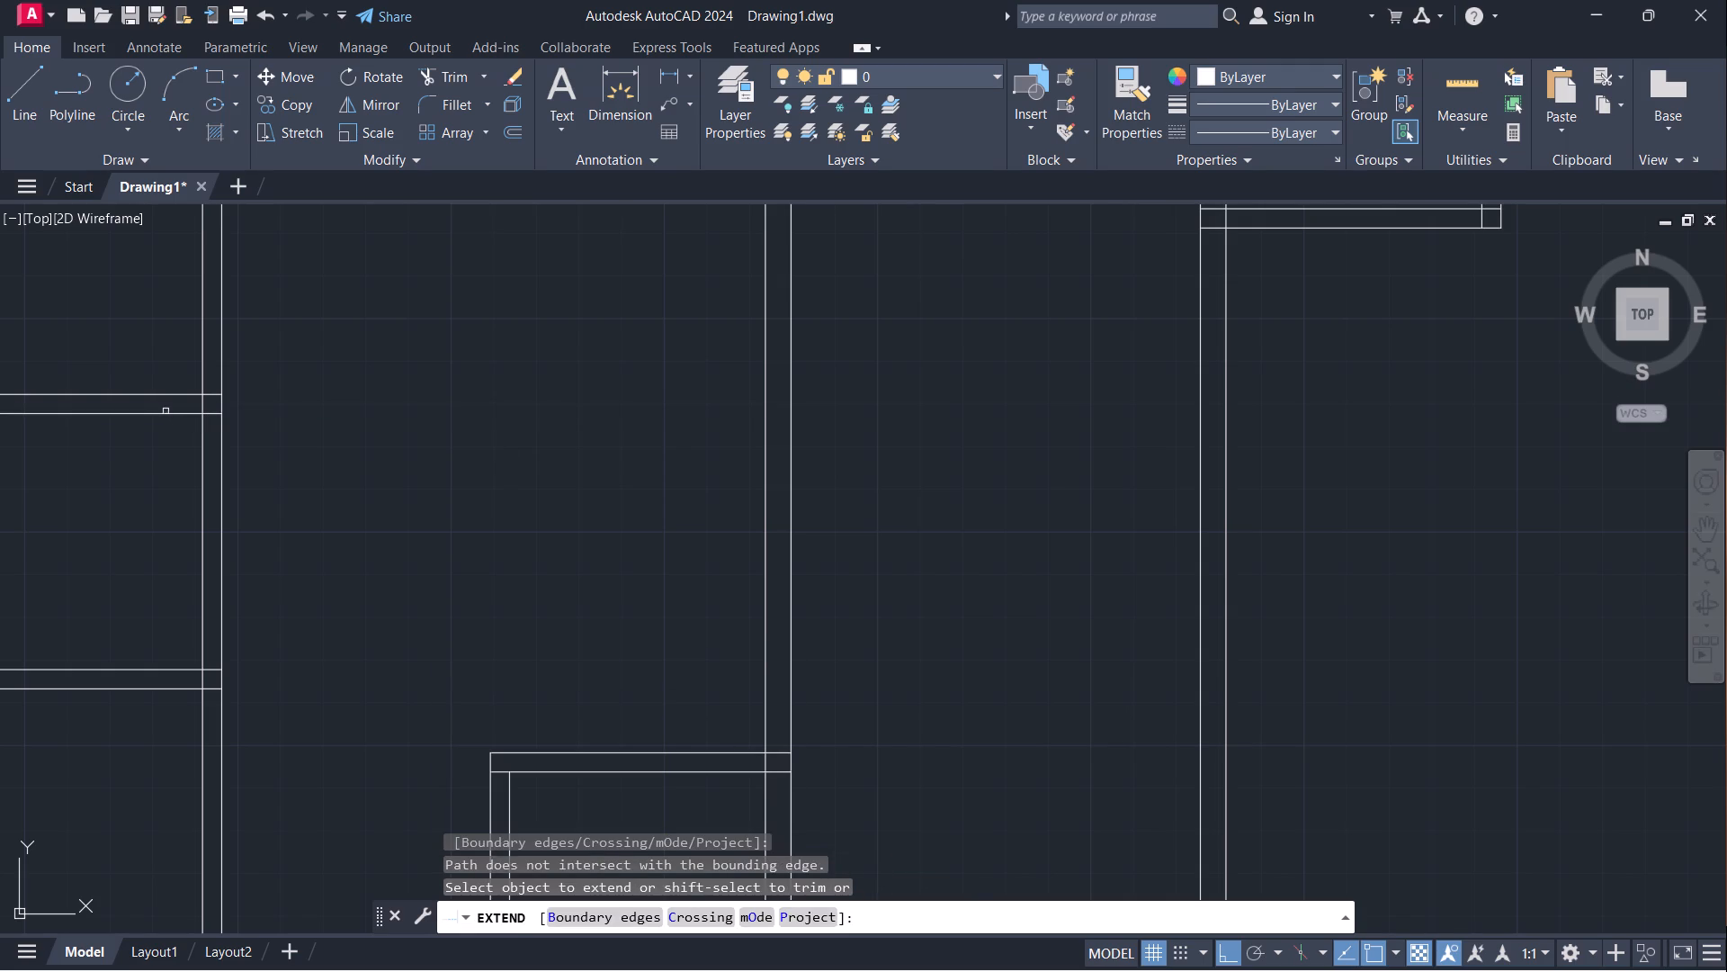
{"action": "left_click", "coordinate": [158, 417]}
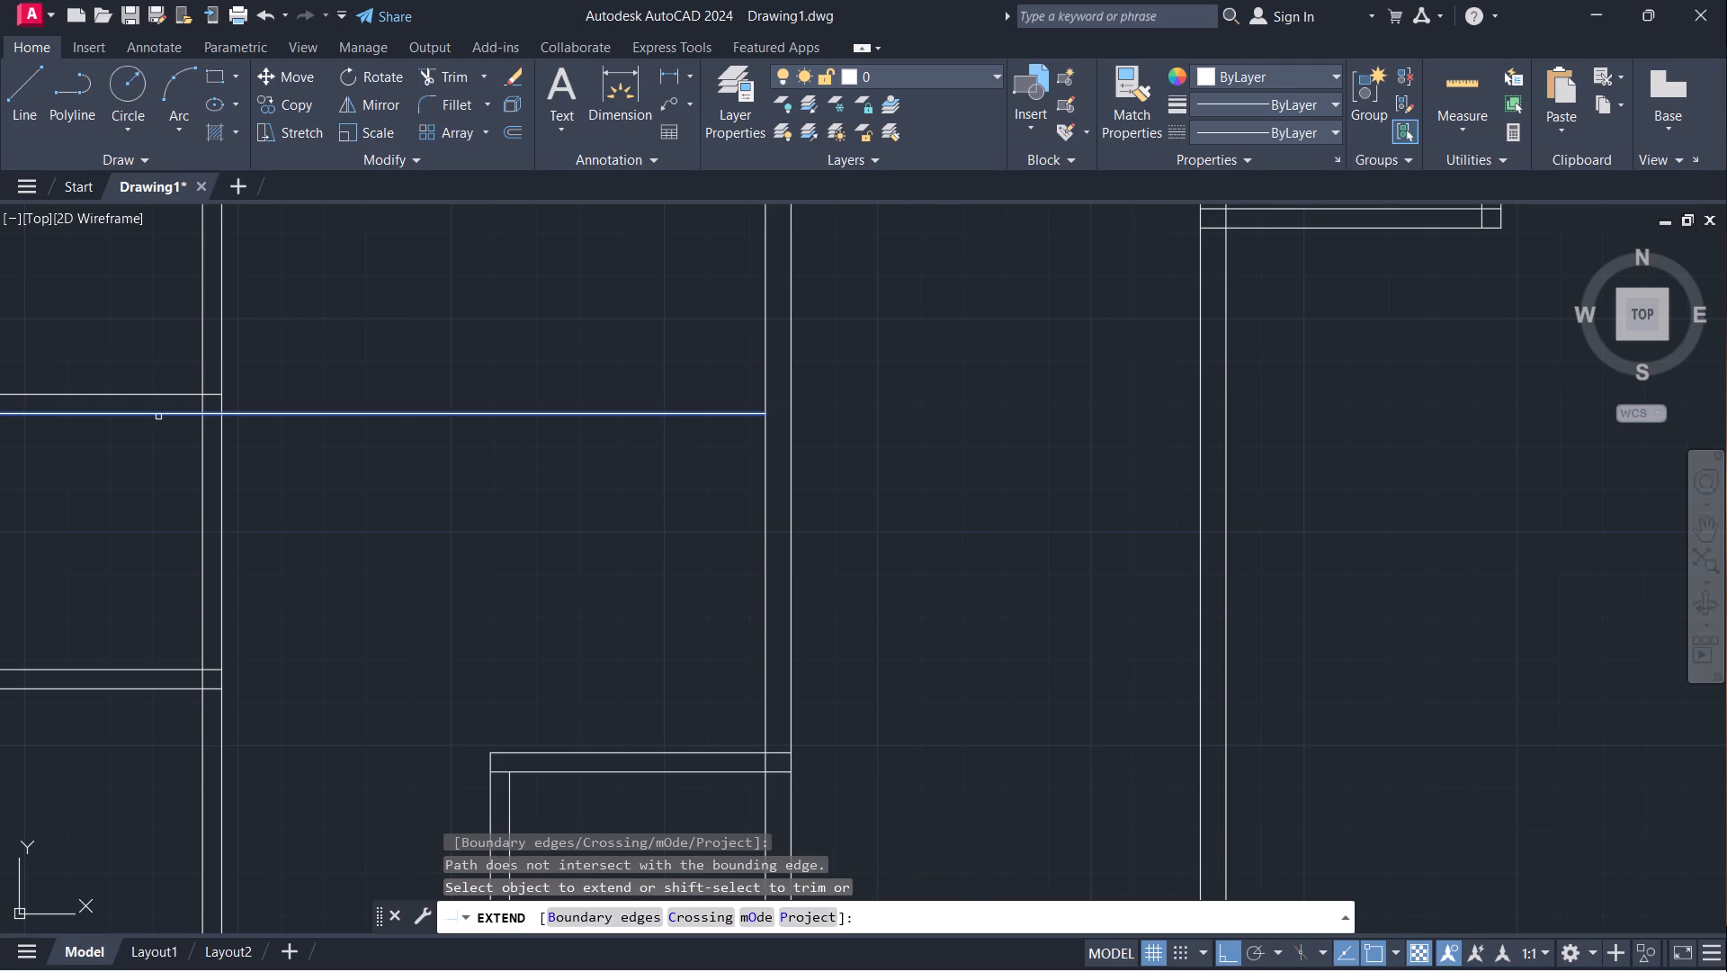
{"action": "left_click", "coordinate": [414, 417]}
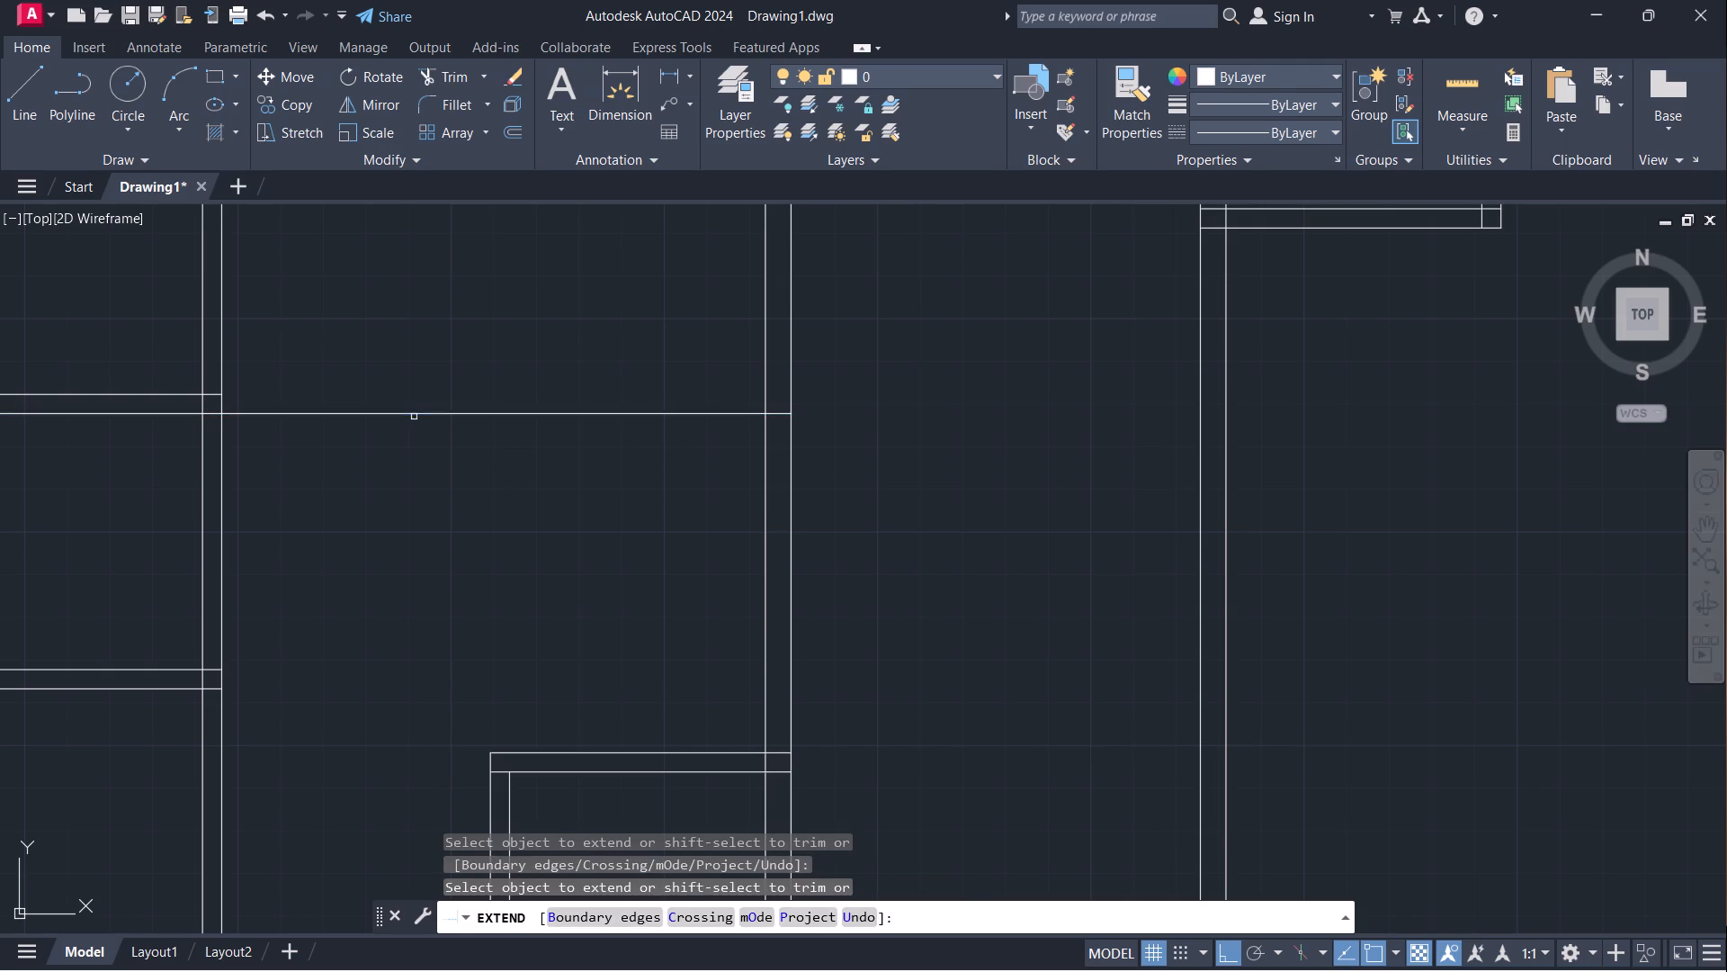
{"action": "left_click", "coordinate": [170, 670]}
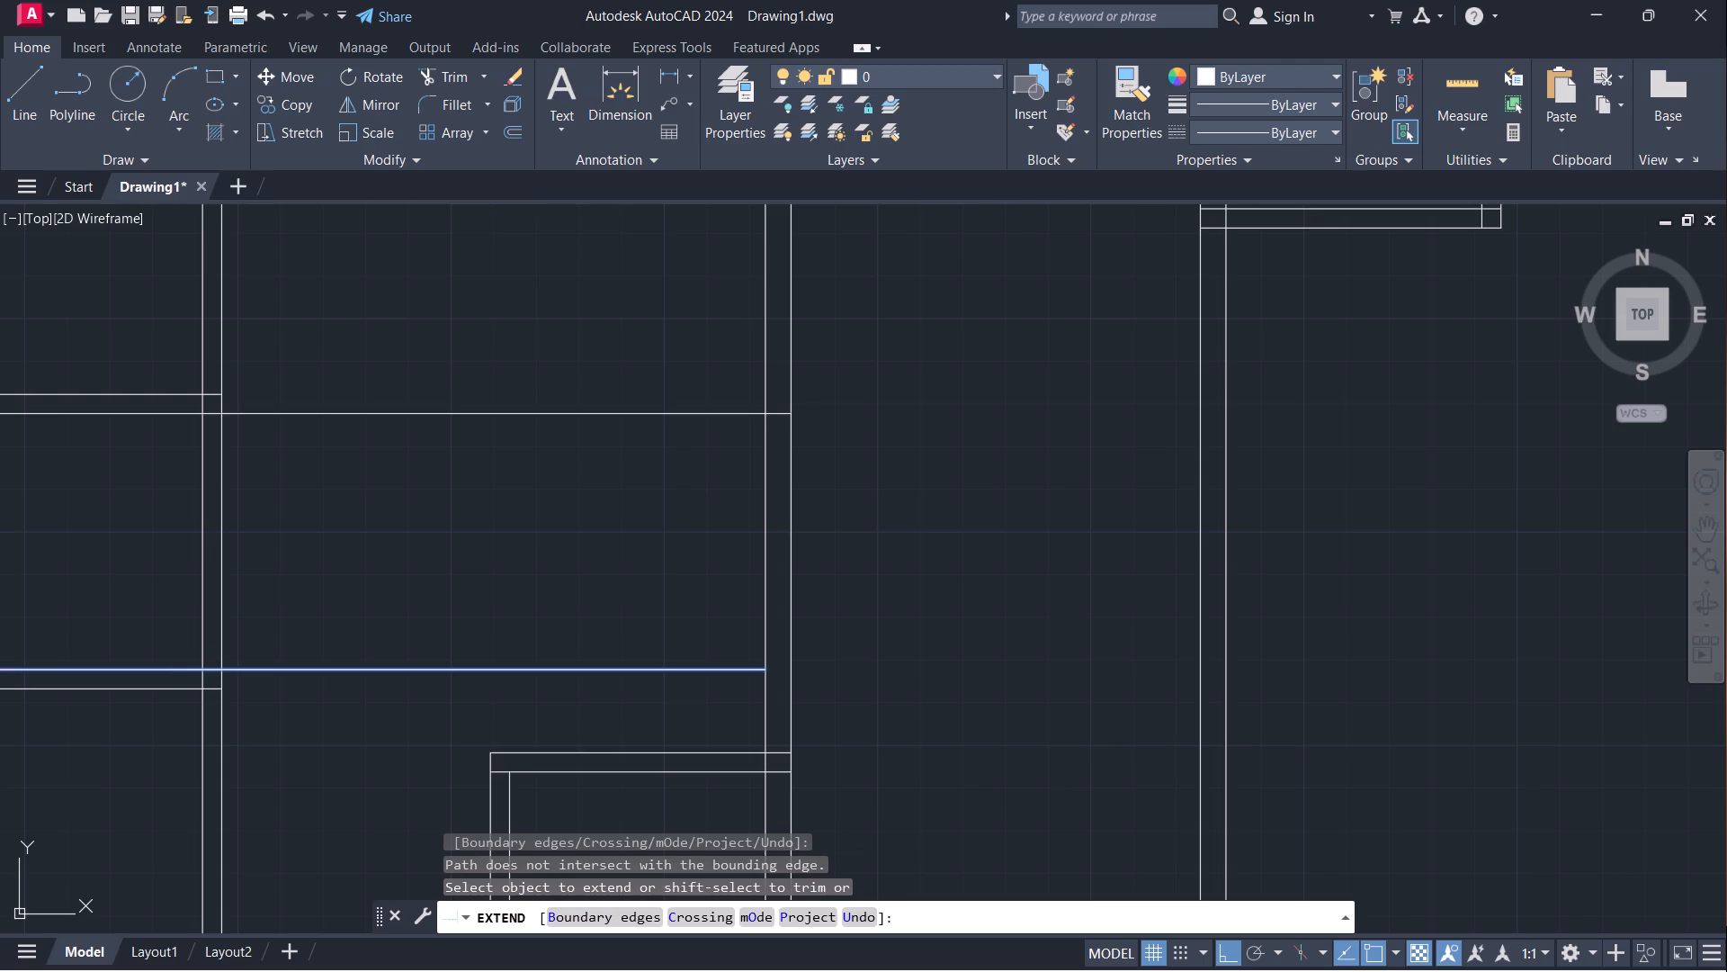
{"action": "left_click", "coordinate": [575, 671]}
{"action": "key", "text": "Escape"}
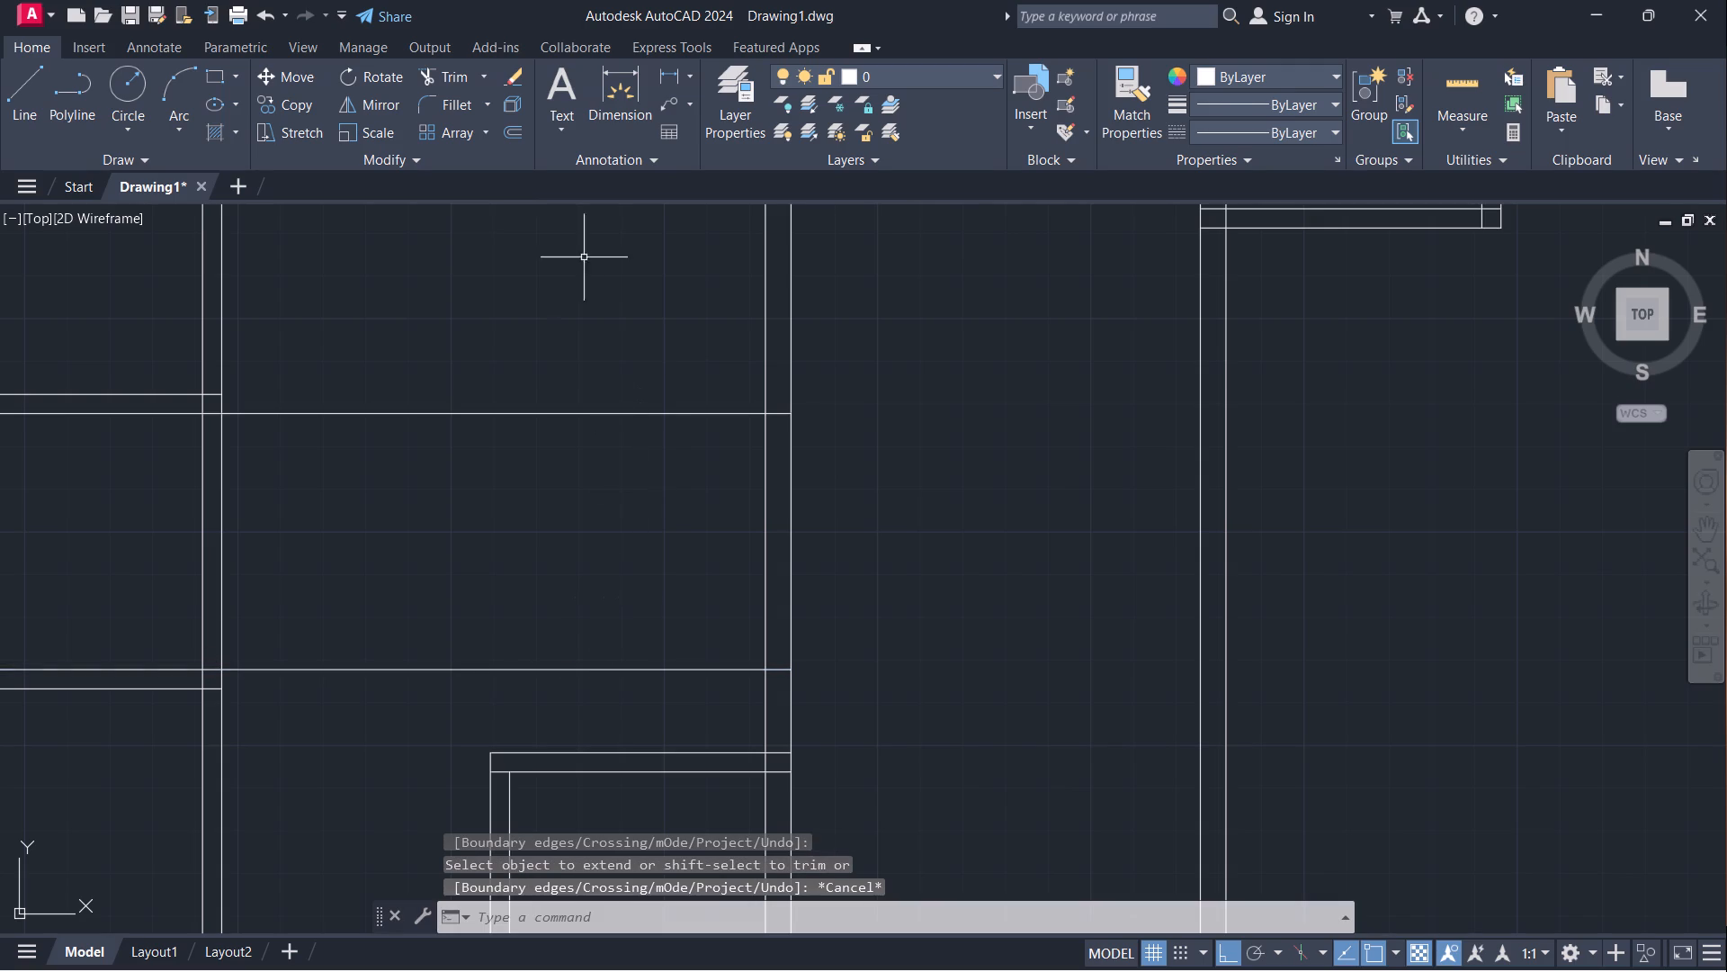
Measure the vertical distance between the two extended inner lines at the first central wall's east face.
{"action": "left_click", "coordinate": [674, 76]}
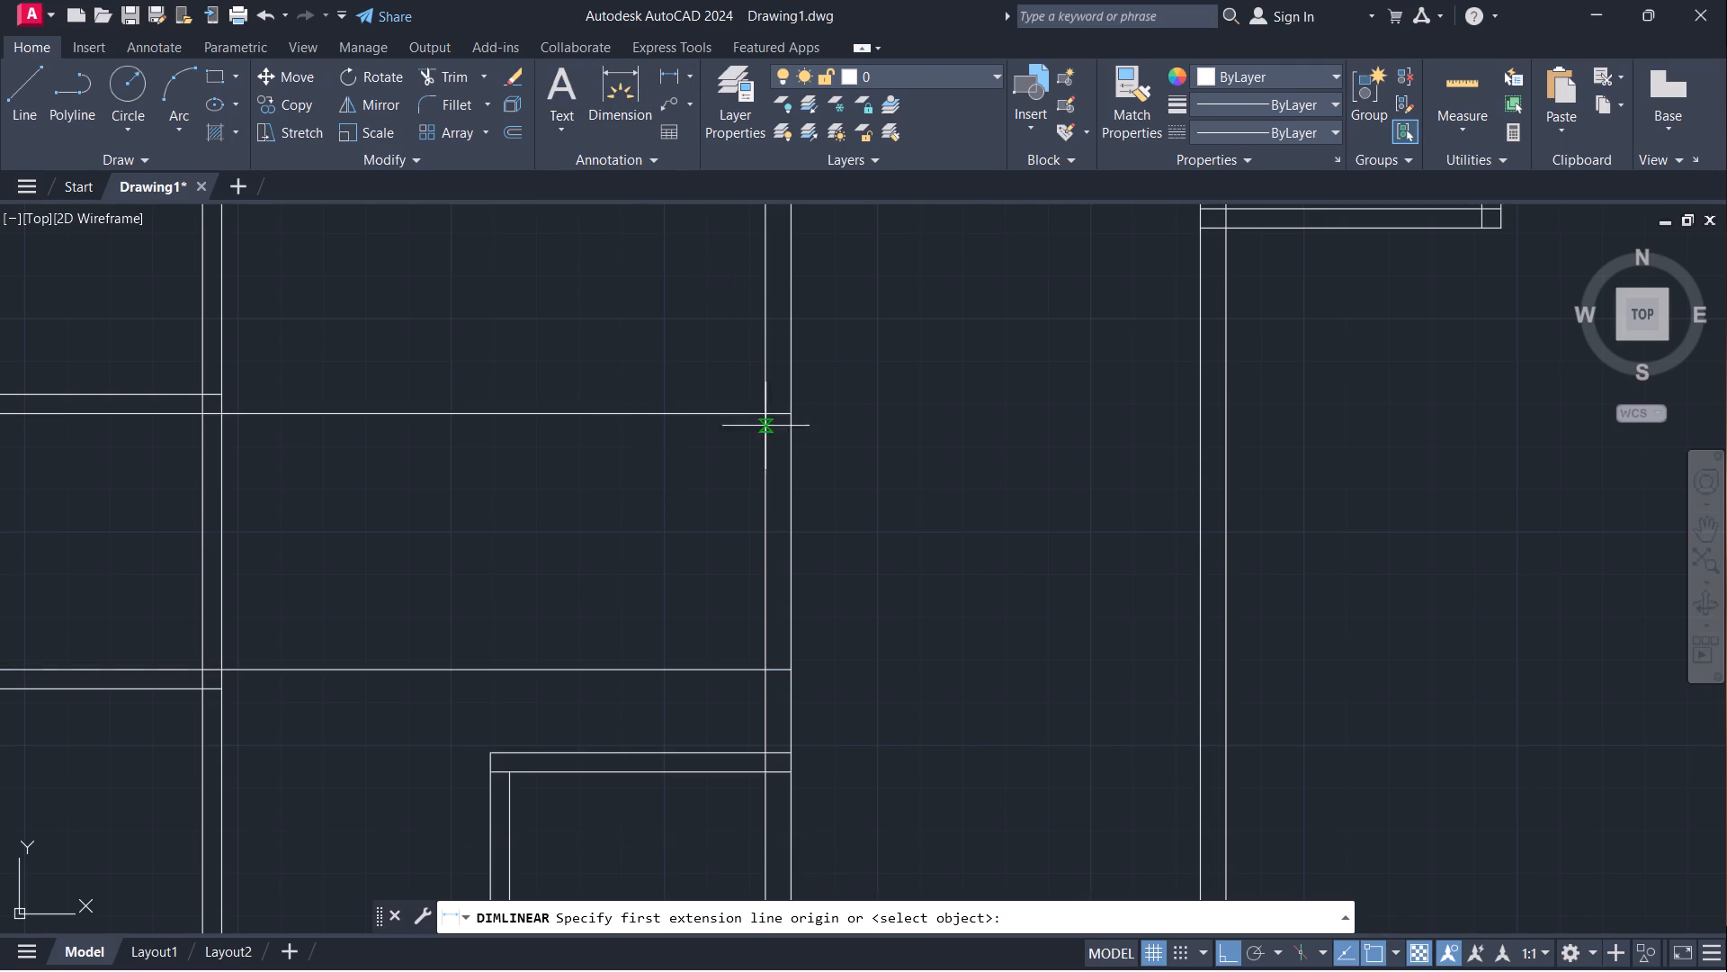
{"action": "left_click", "coordinate": [792, 421]}
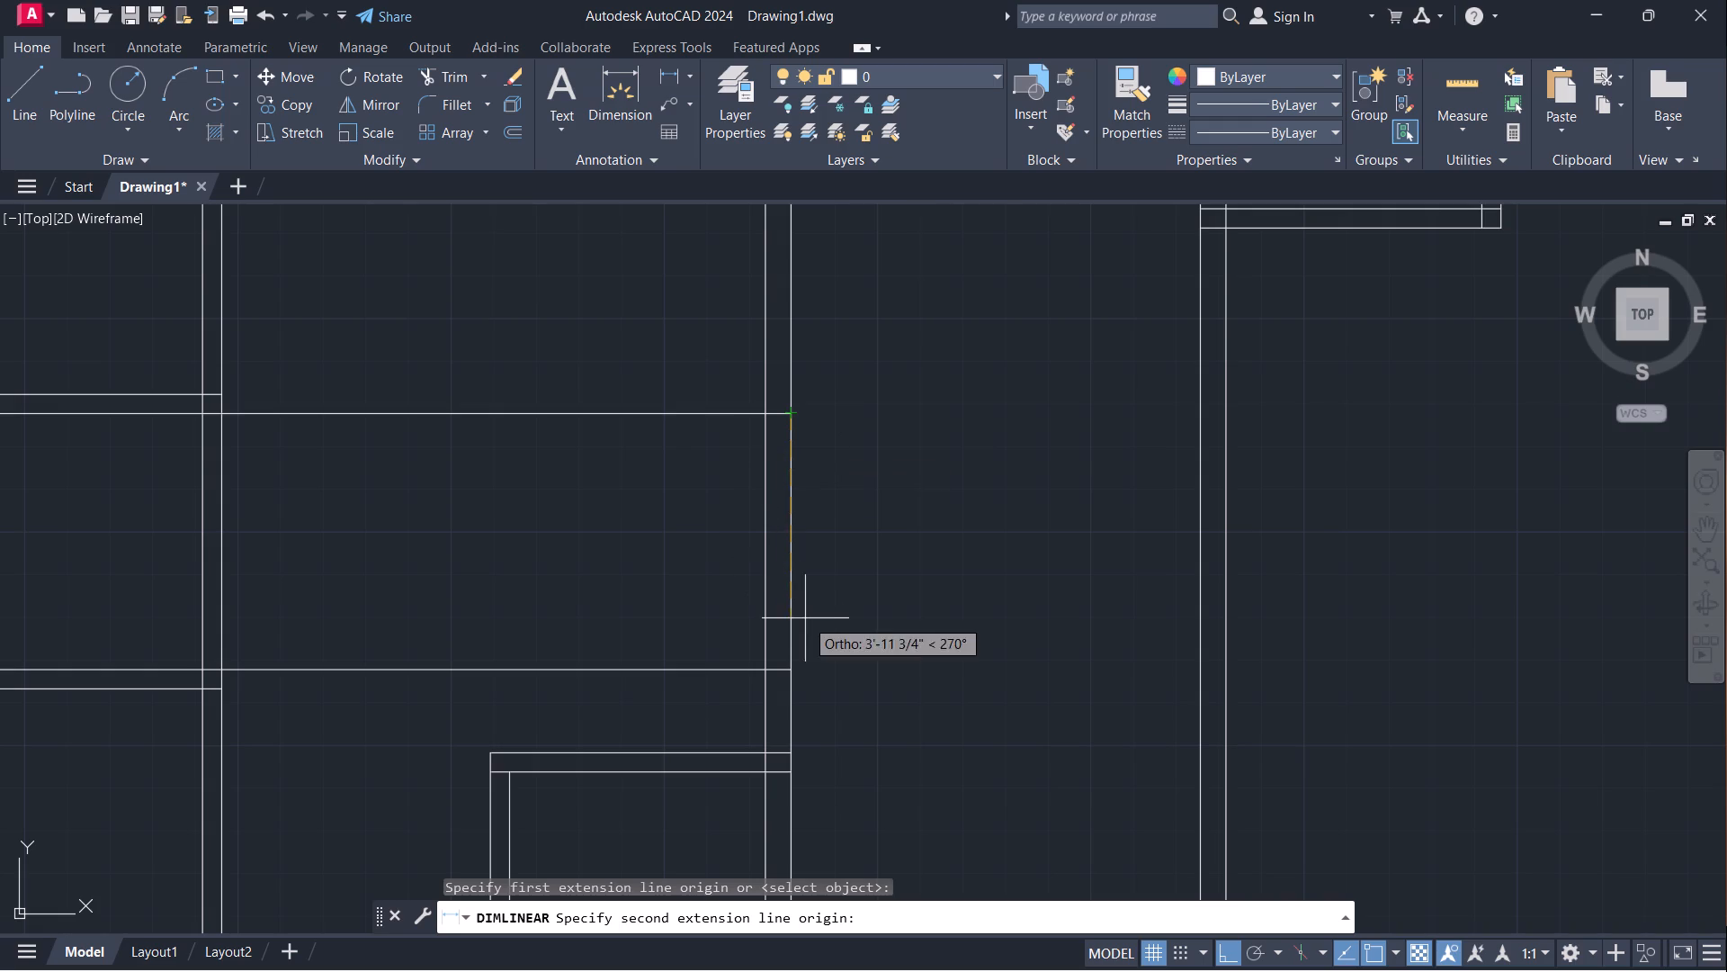
{"action": "left_click", "coordinate": [791, 664]}
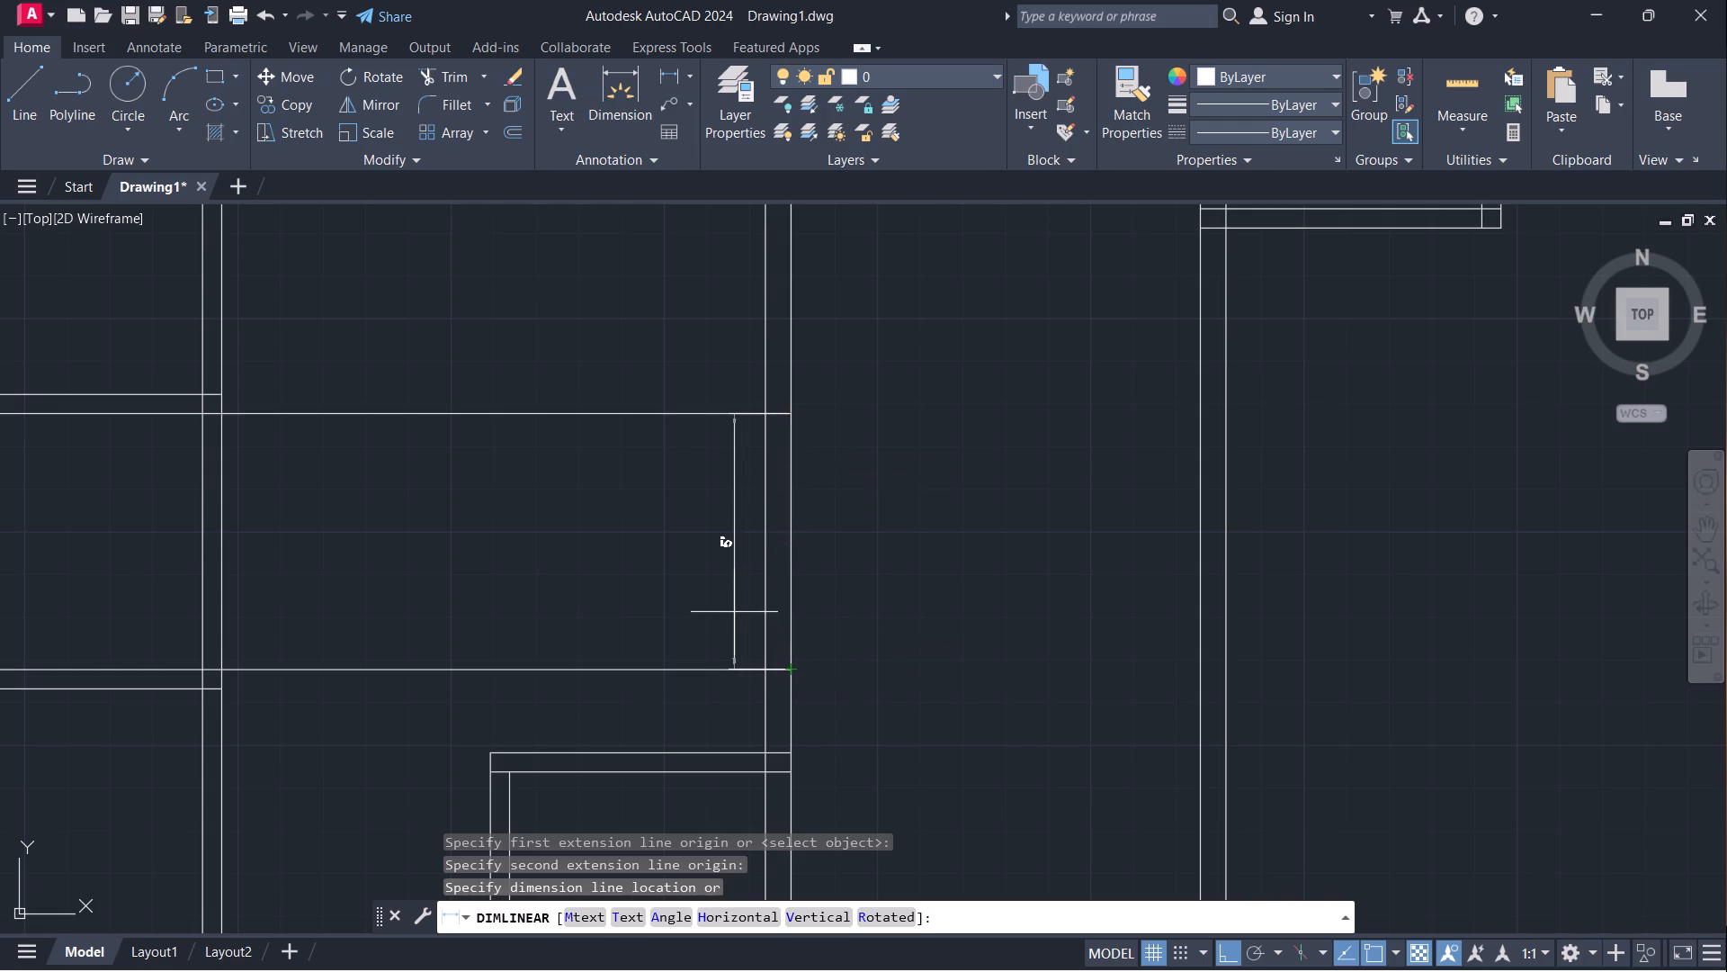
{"action": "key", "text": "Escape"}
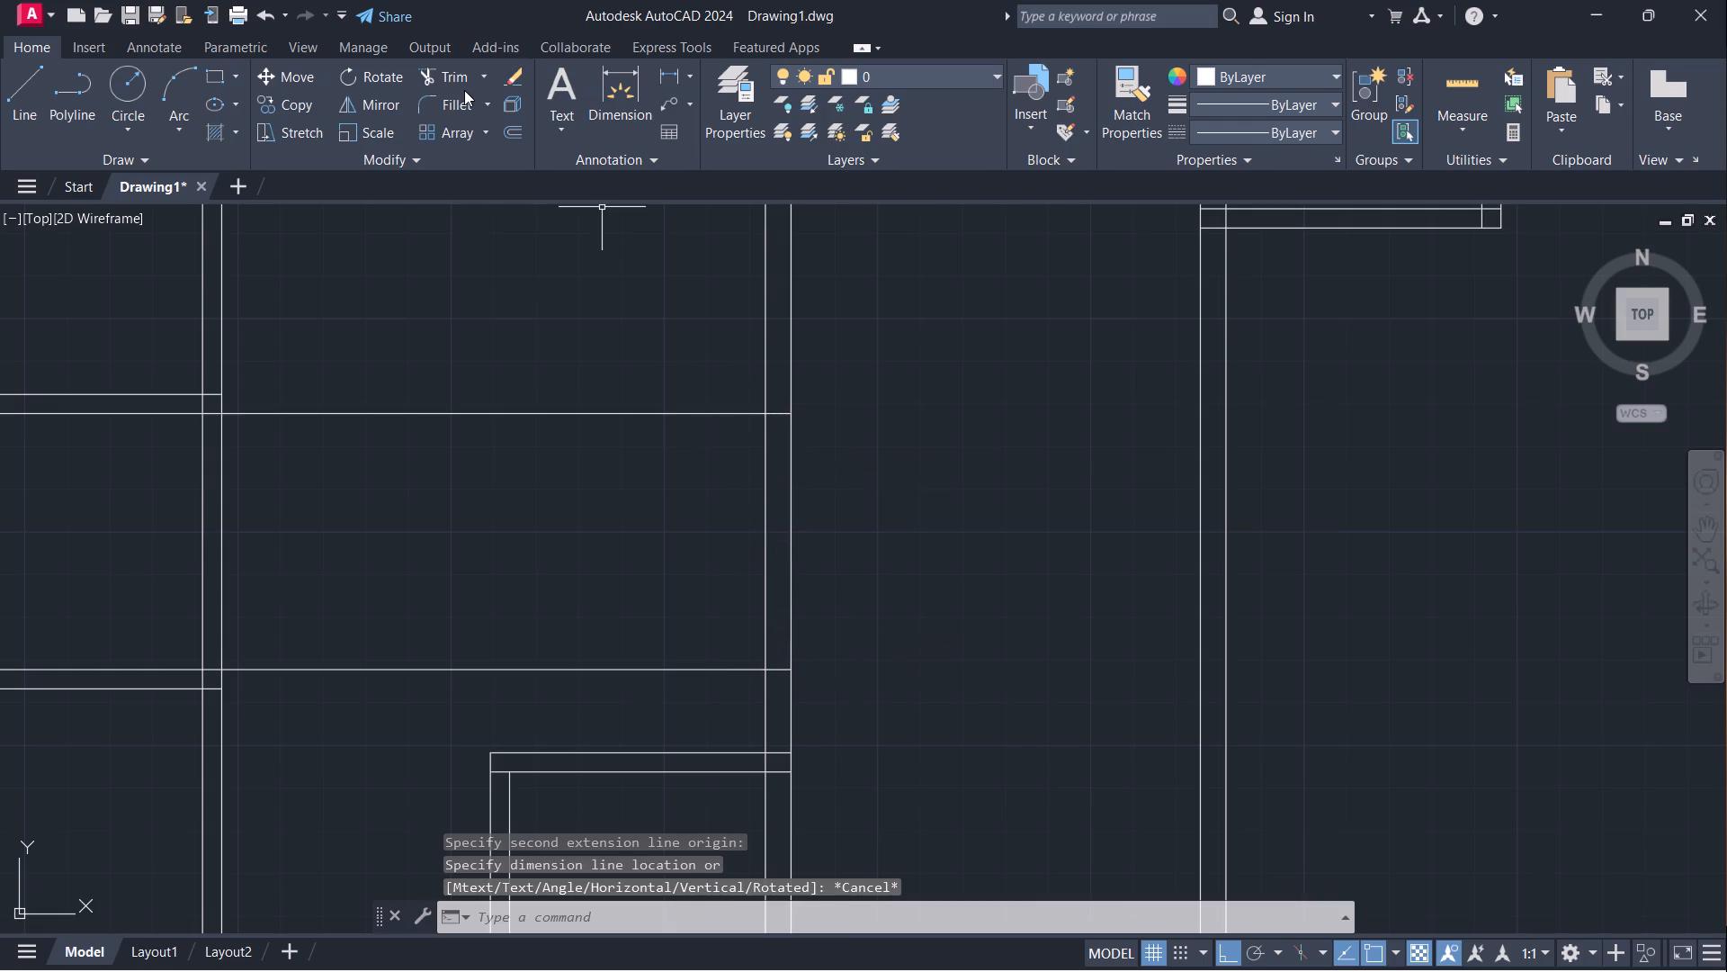
Trim both extended lines between the west vertical partition and the first central wall, keeping the short pieces inside the wall.
{"action": "left_click", "coordinate": [425, 70]}
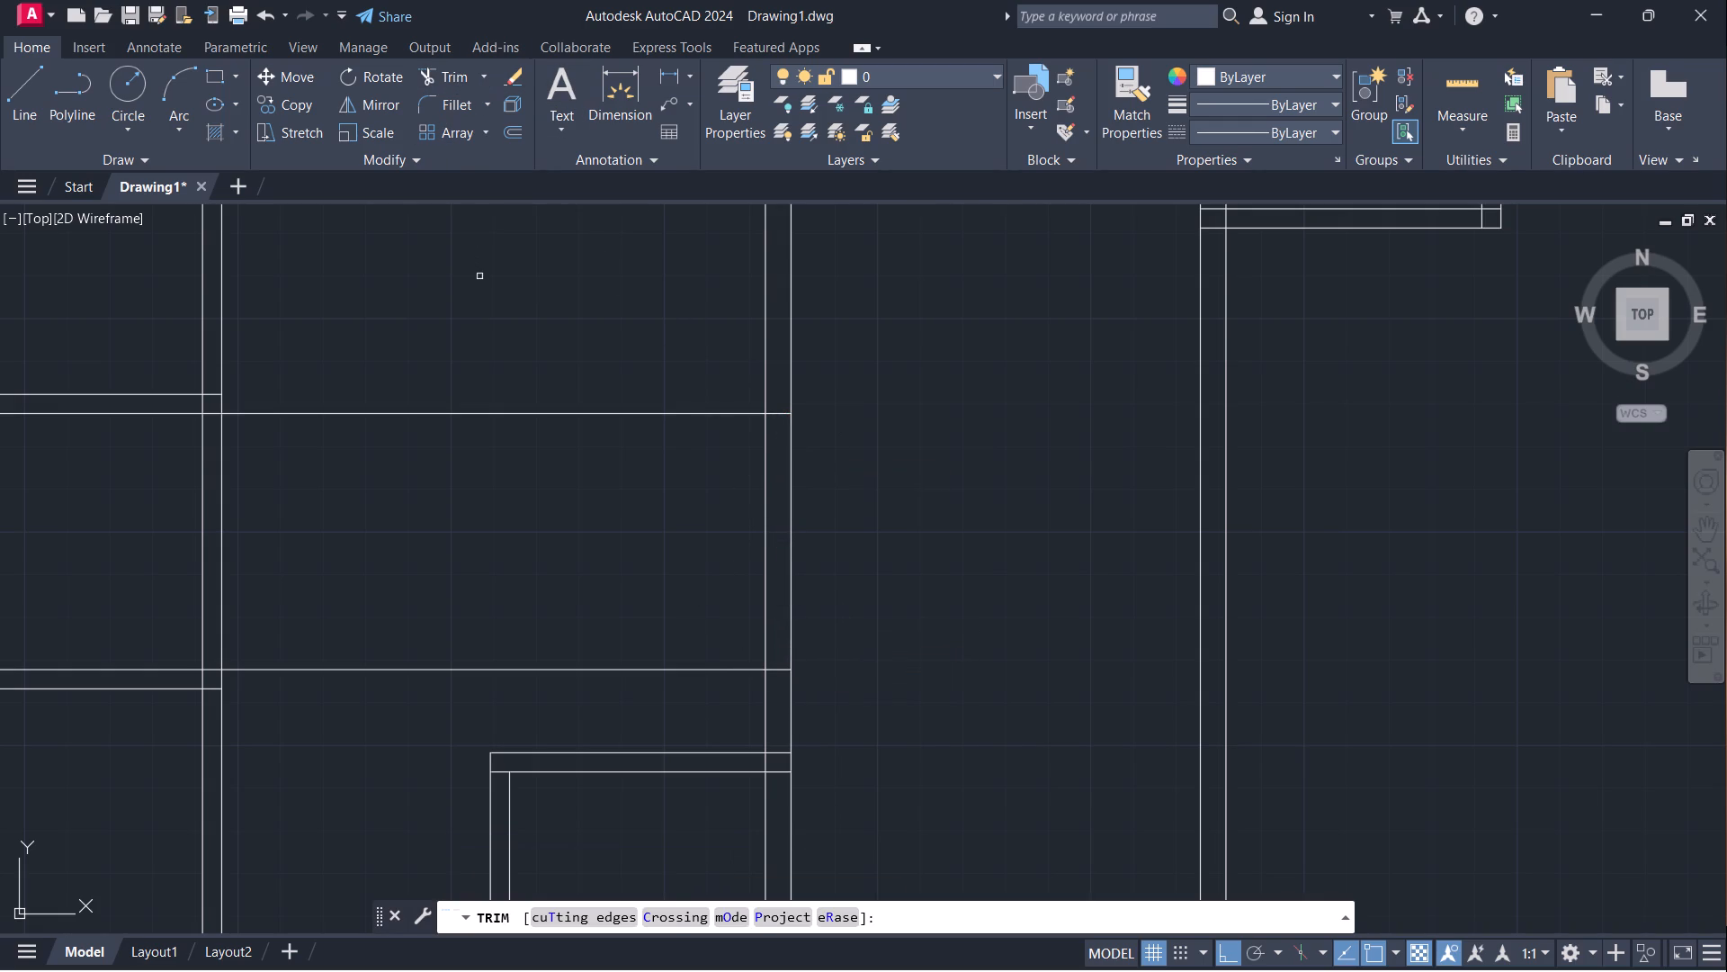
{"action": "left_click_drag", "start_coordinate": [481, 345], "coordinate": [459, 713]}
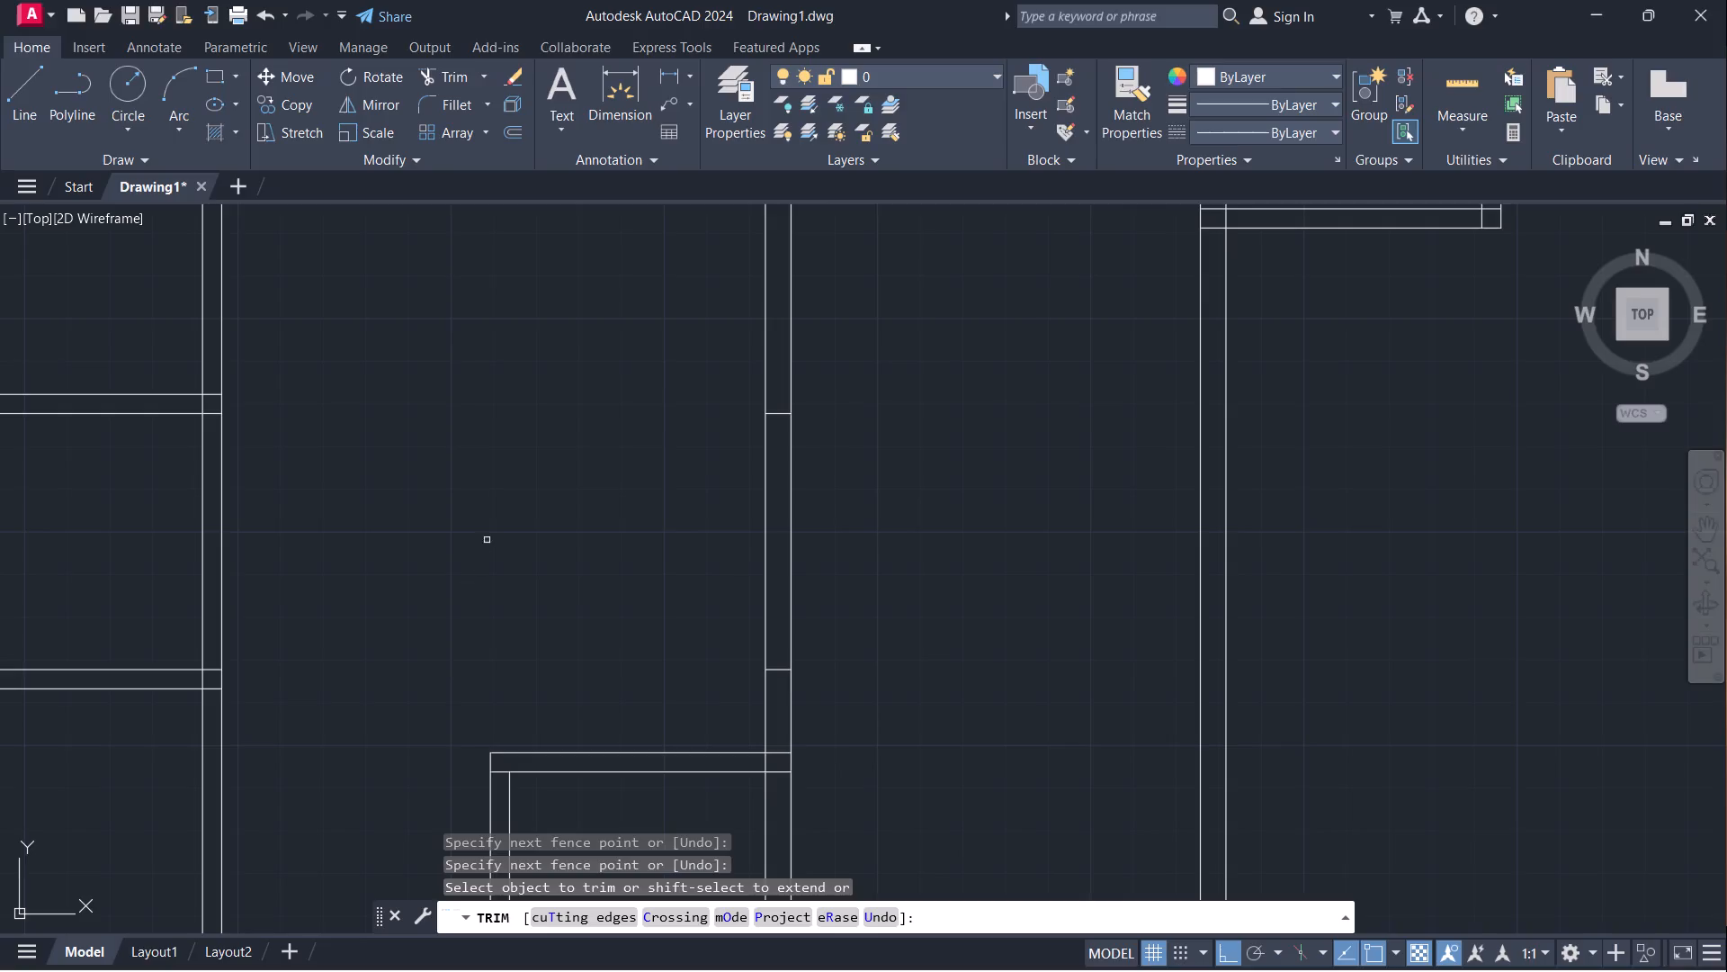
{"action": "scroll", "coordinate": [486, 504], "scroll_direction": "down", "scroll_amount": 1}
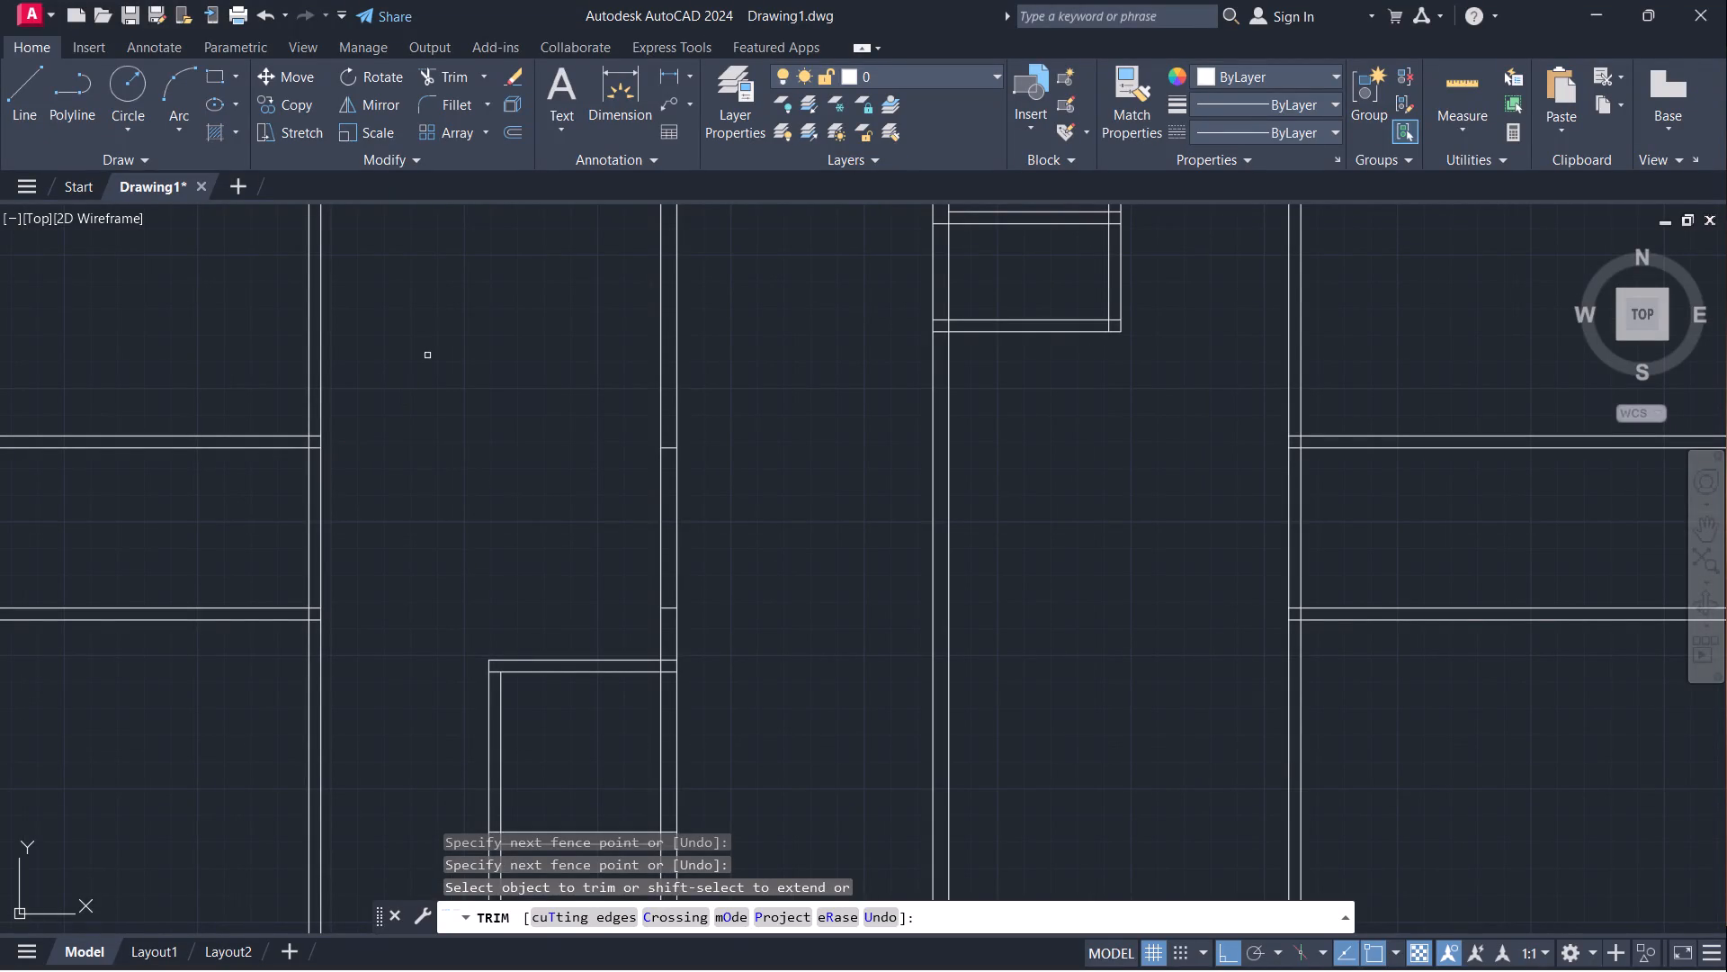
{"action": "key", "text": "Escape"}
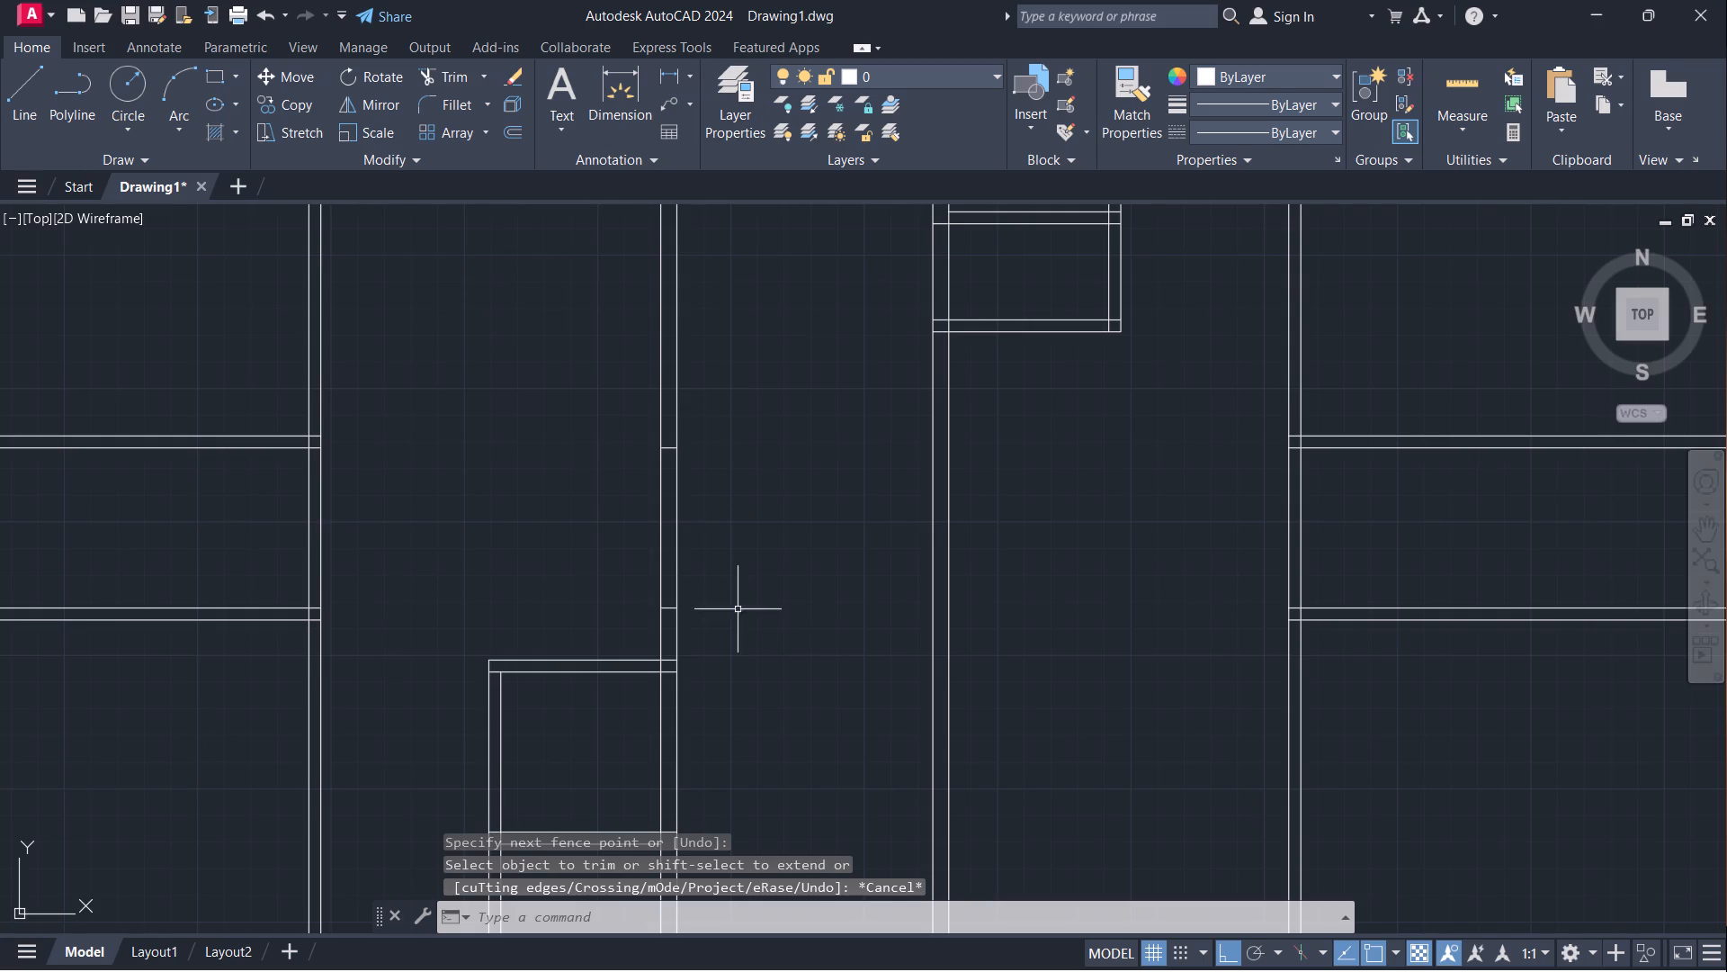
Extend the two short pieces in the first central wall eastward to the east face of the second central wall.
{"action": "key", "text": "e"}
{"action": "key", "text": "x"}
{"action": "key", "text": "Return"}
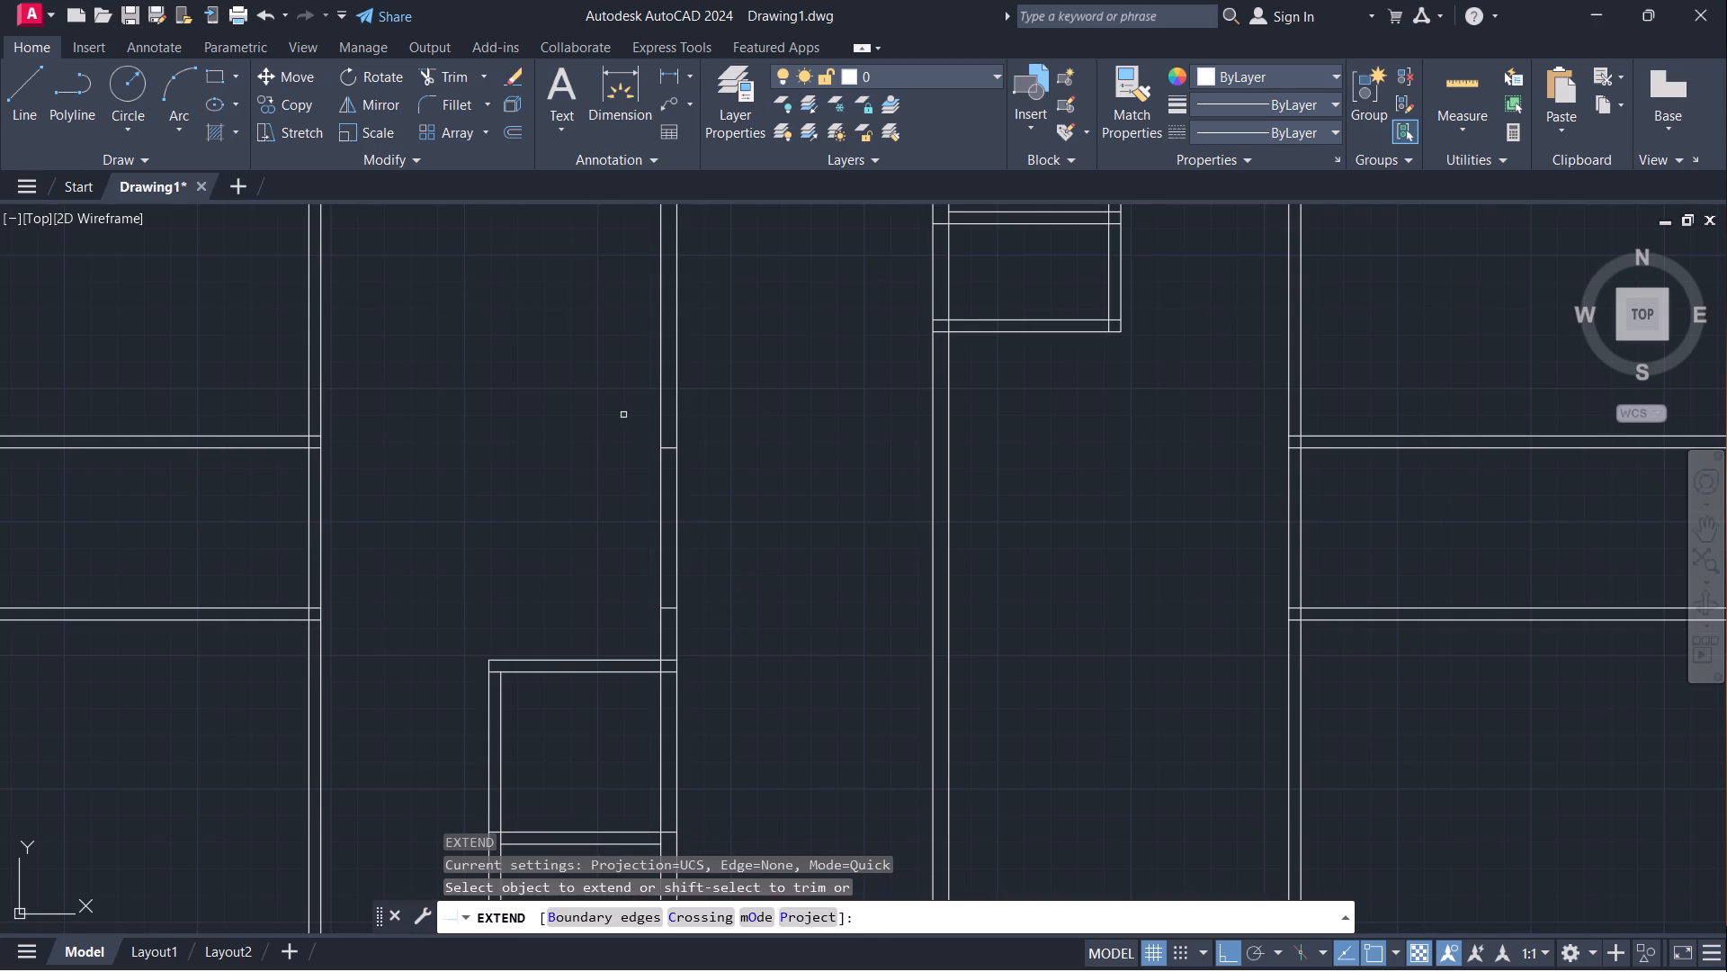
{"action": "left_click", "coordinate": [670, 446]}
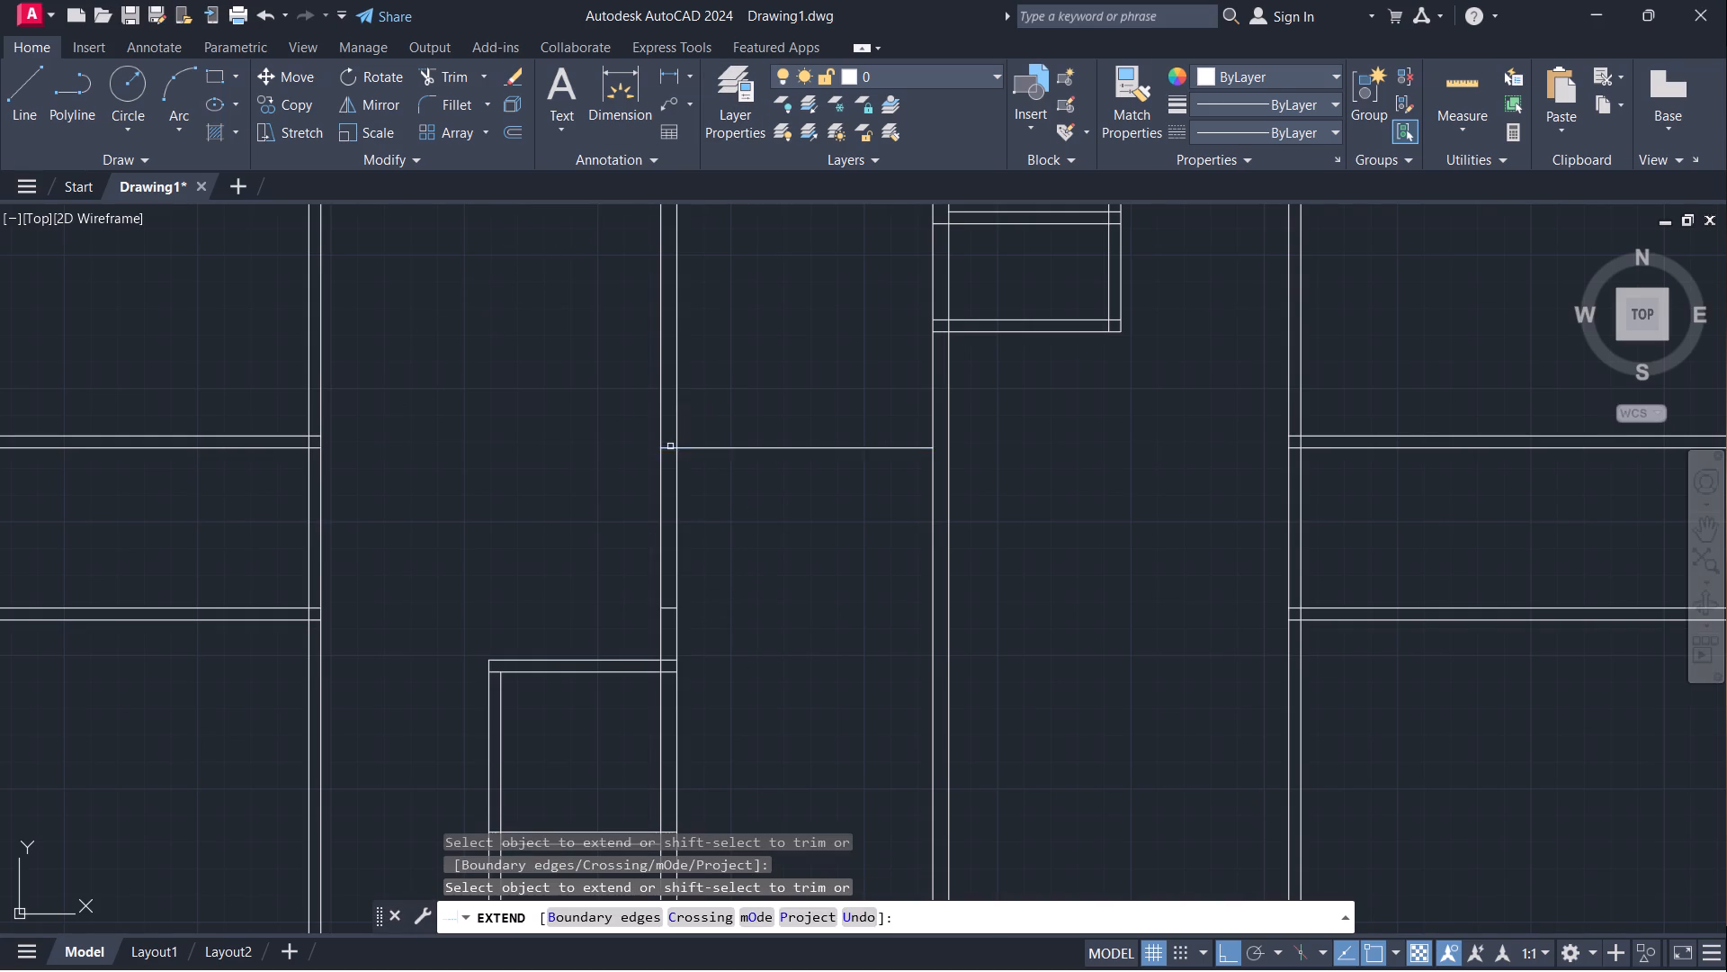
{"action": "left_click", "coordinate": [669, 605]}
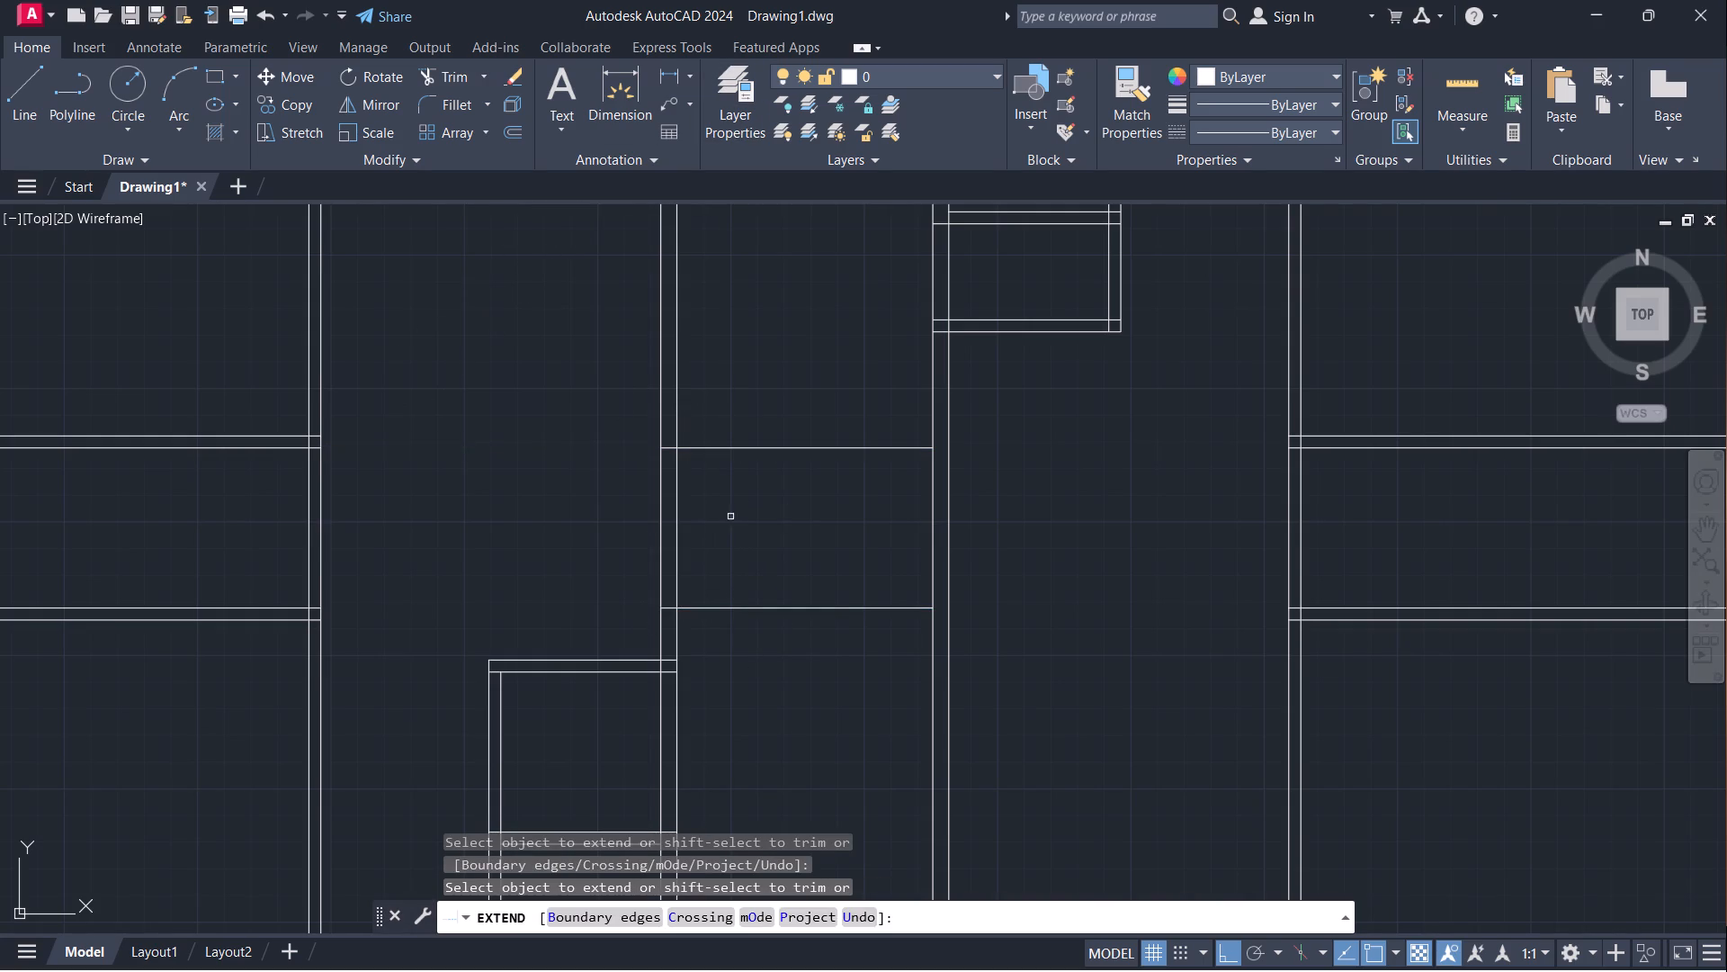
{"action": "left_click", "coordinate": [857, 446]}
{"action": "left_click", "coordinate": [837, 609]}
{"action": "key", "text": "Escape"}
Trim the two lines spanning between the central walls, keeping only the short pieces inside each wall.
{"action": "type", "text": "tr"}
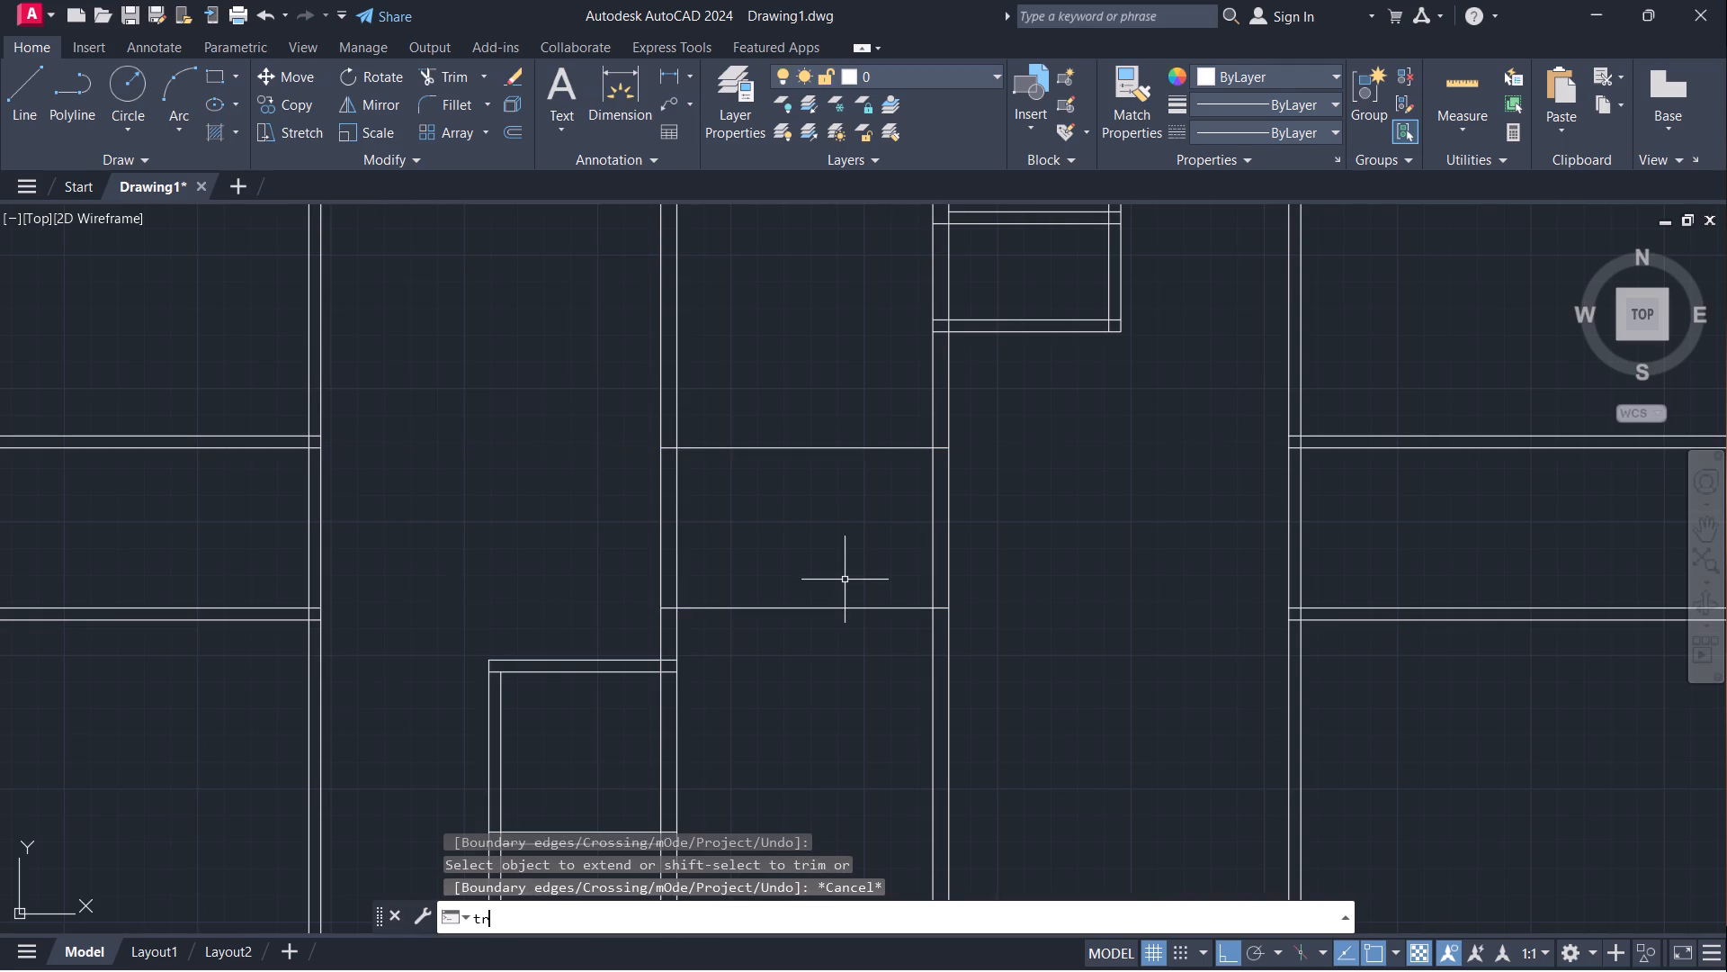
{"action": "key", "text": "Return"}
{"action": "left_click_drag", "start_coordinate": [773, 378], "coordinate": [774, 671]}
{"action": "scroll", "coordinate": [793, 570], "scroll_direction": "down", "scroll_amount": 1}
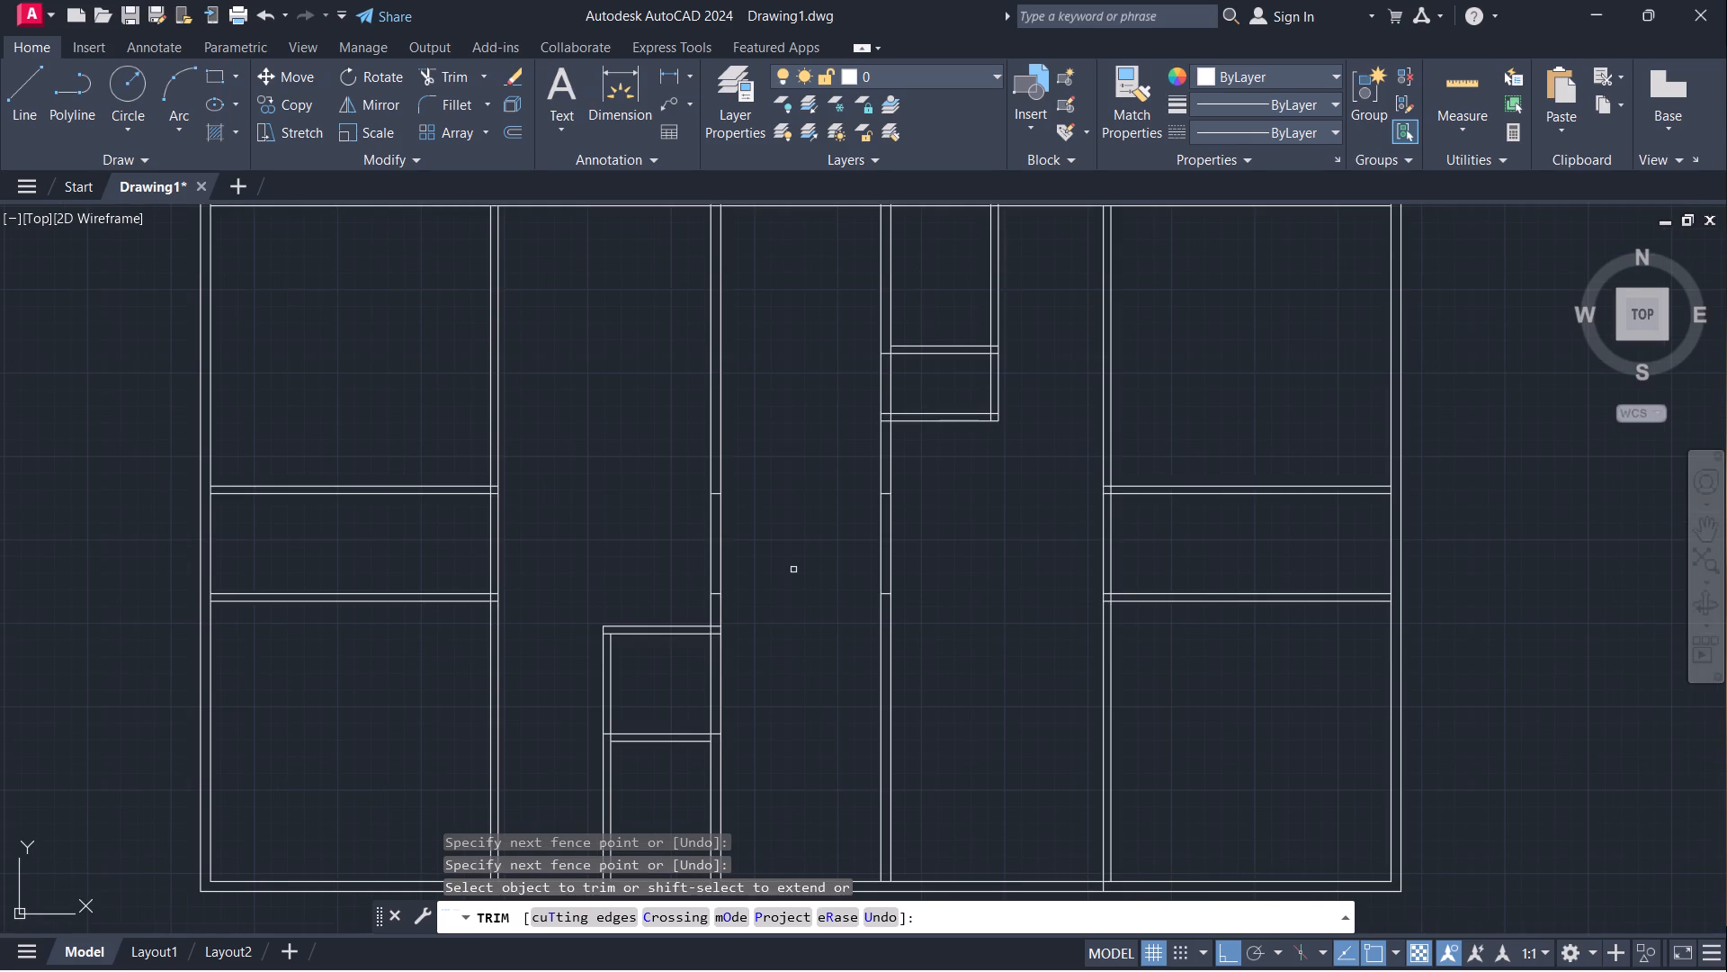
{"action": "key", "text": "Escape"}
Examine the overall floor plan, the marked central walls and the area along the top exterior wall.
{"action": "scroll", "coordinate": [799, 549], "scroll_direction": "up", "scroll_amount": 1}
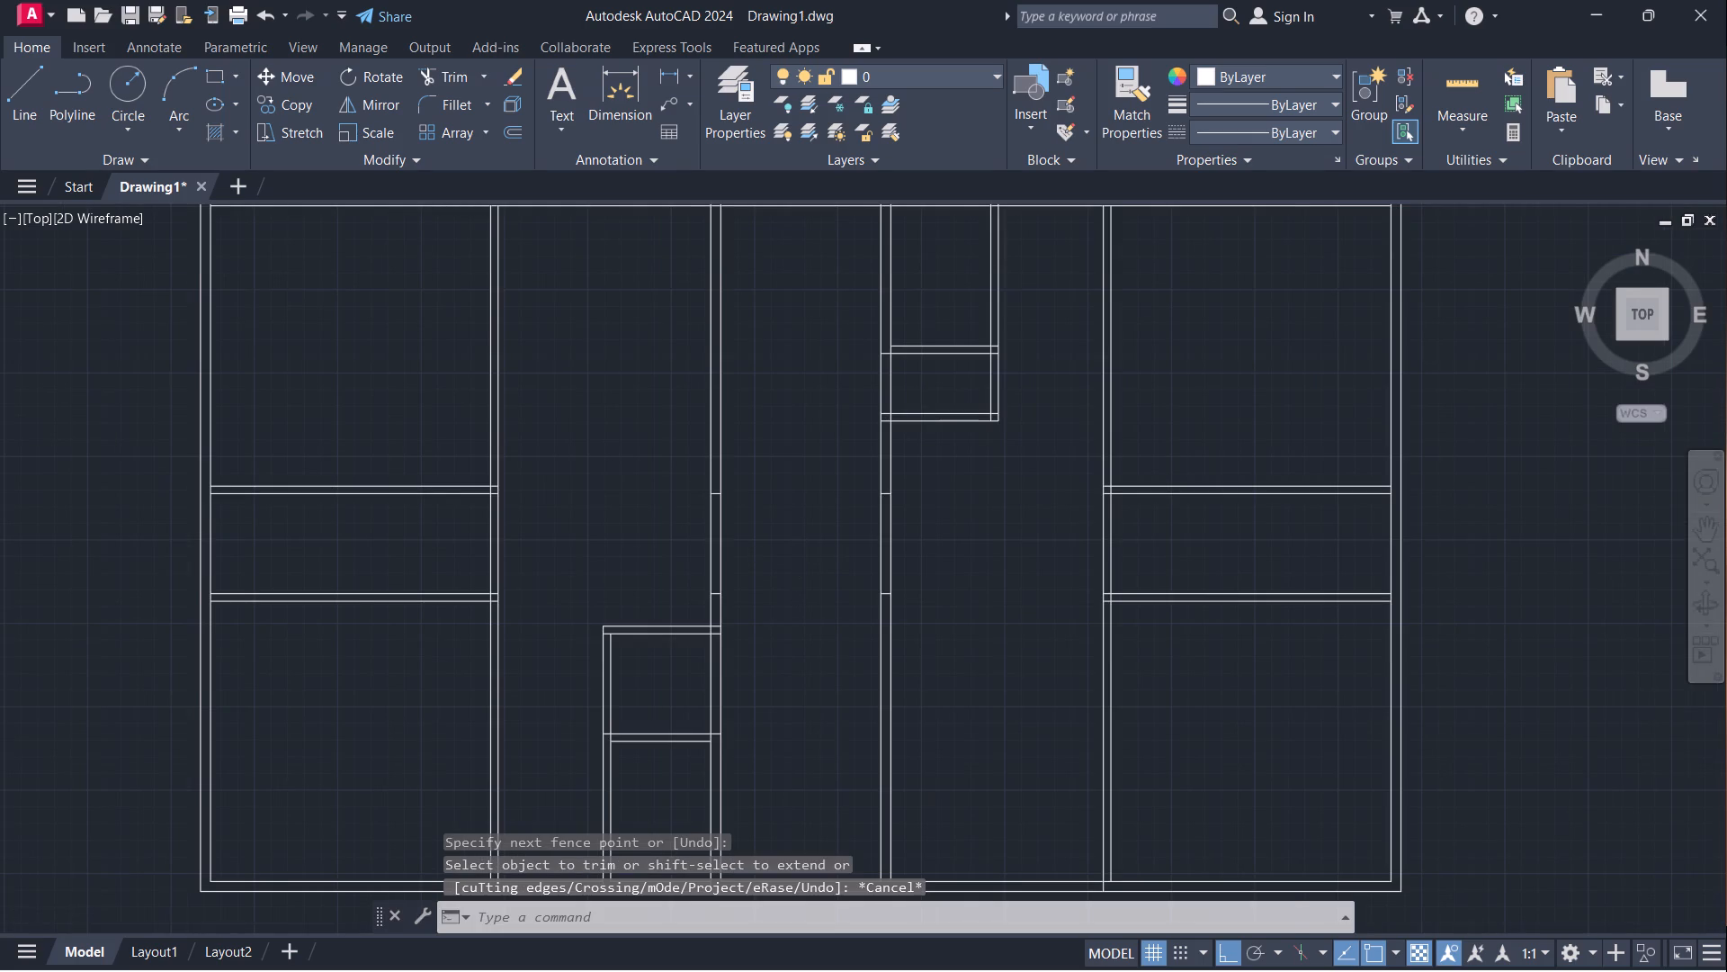
{"action": "scroll", "coordinate": [799, 549], "scroll_direction": "down", "scroll_amount": 1}
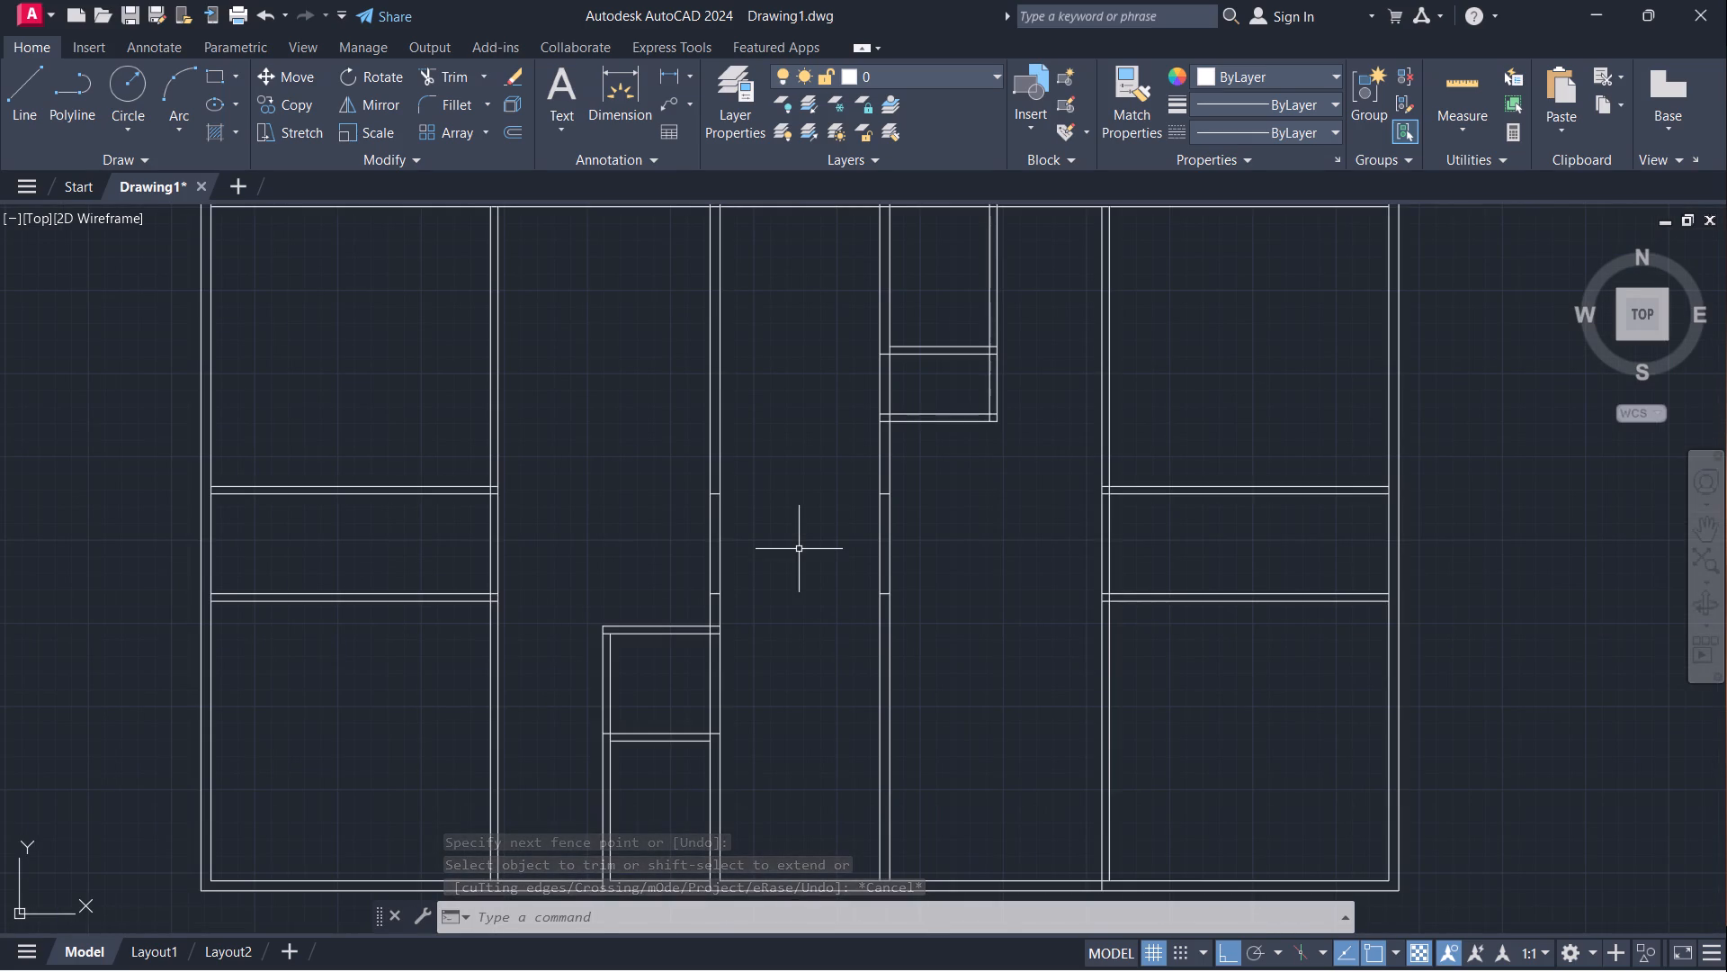
{"action": "scroll", "coordinate": [810, 540], "scroll_direction": "down", "scroll_amount": 1}
{"action": "scroll", "coordinate": [810, 540], "scroll_direction": "up", "scroll_amount": 1}
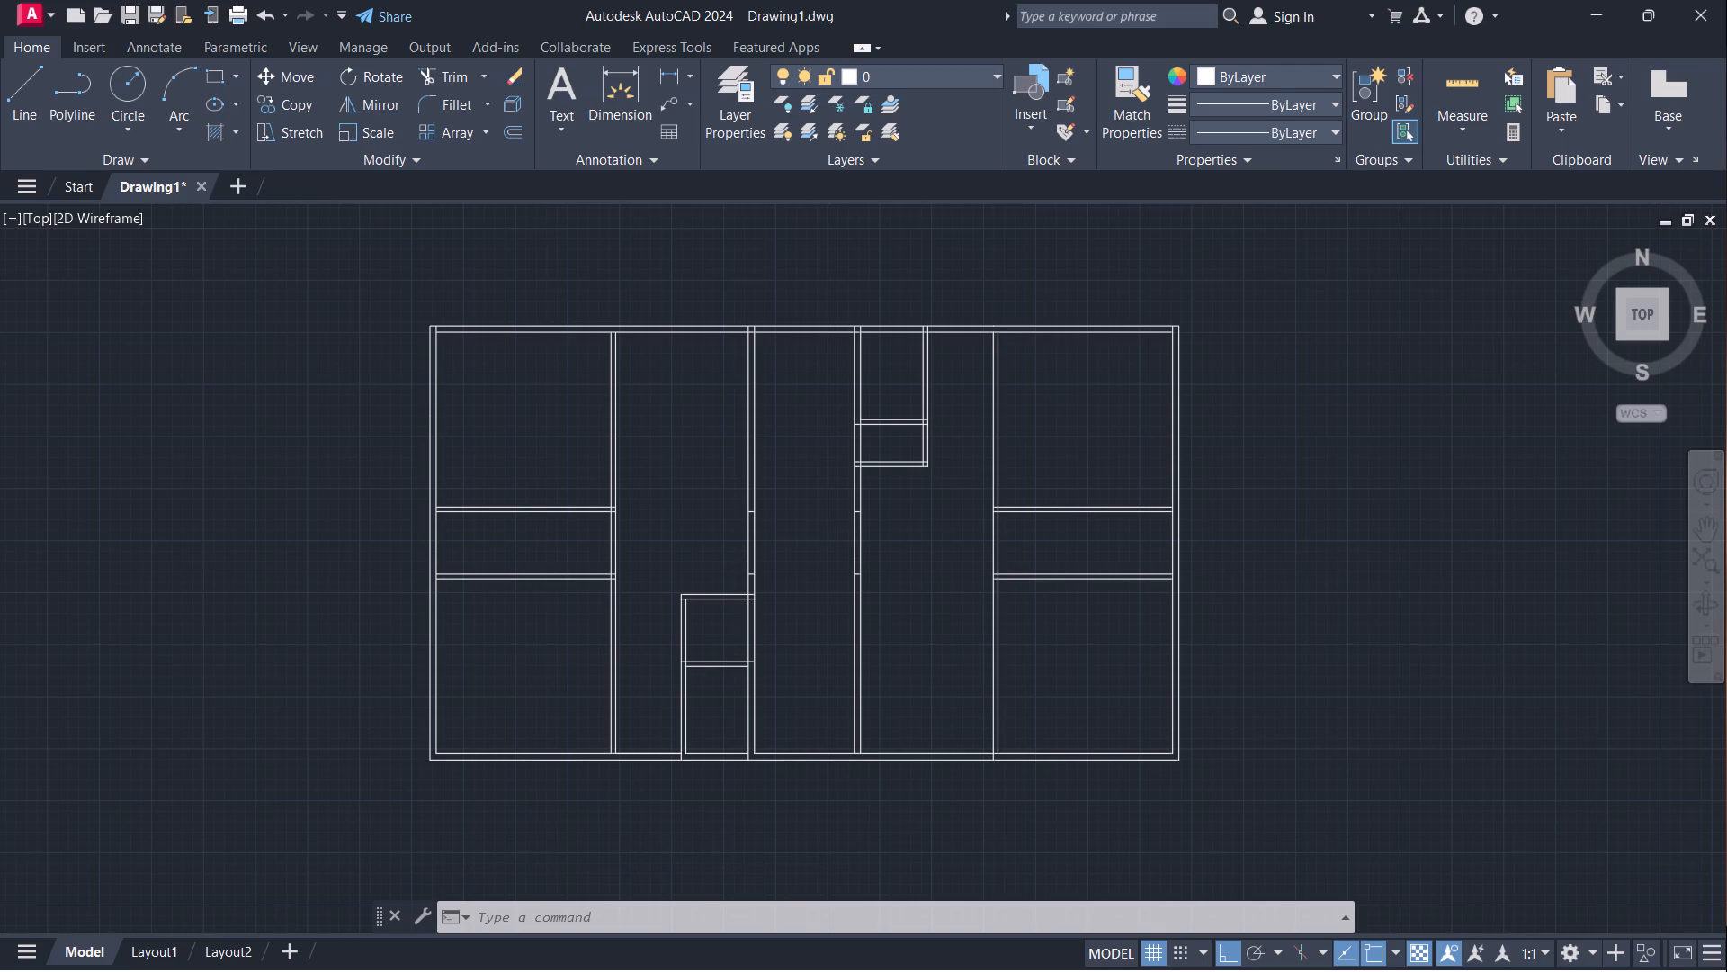
{"action": "scroll", "coordinate": [810, 540], "scroll_direction": "down", "scroll_amount": 1}
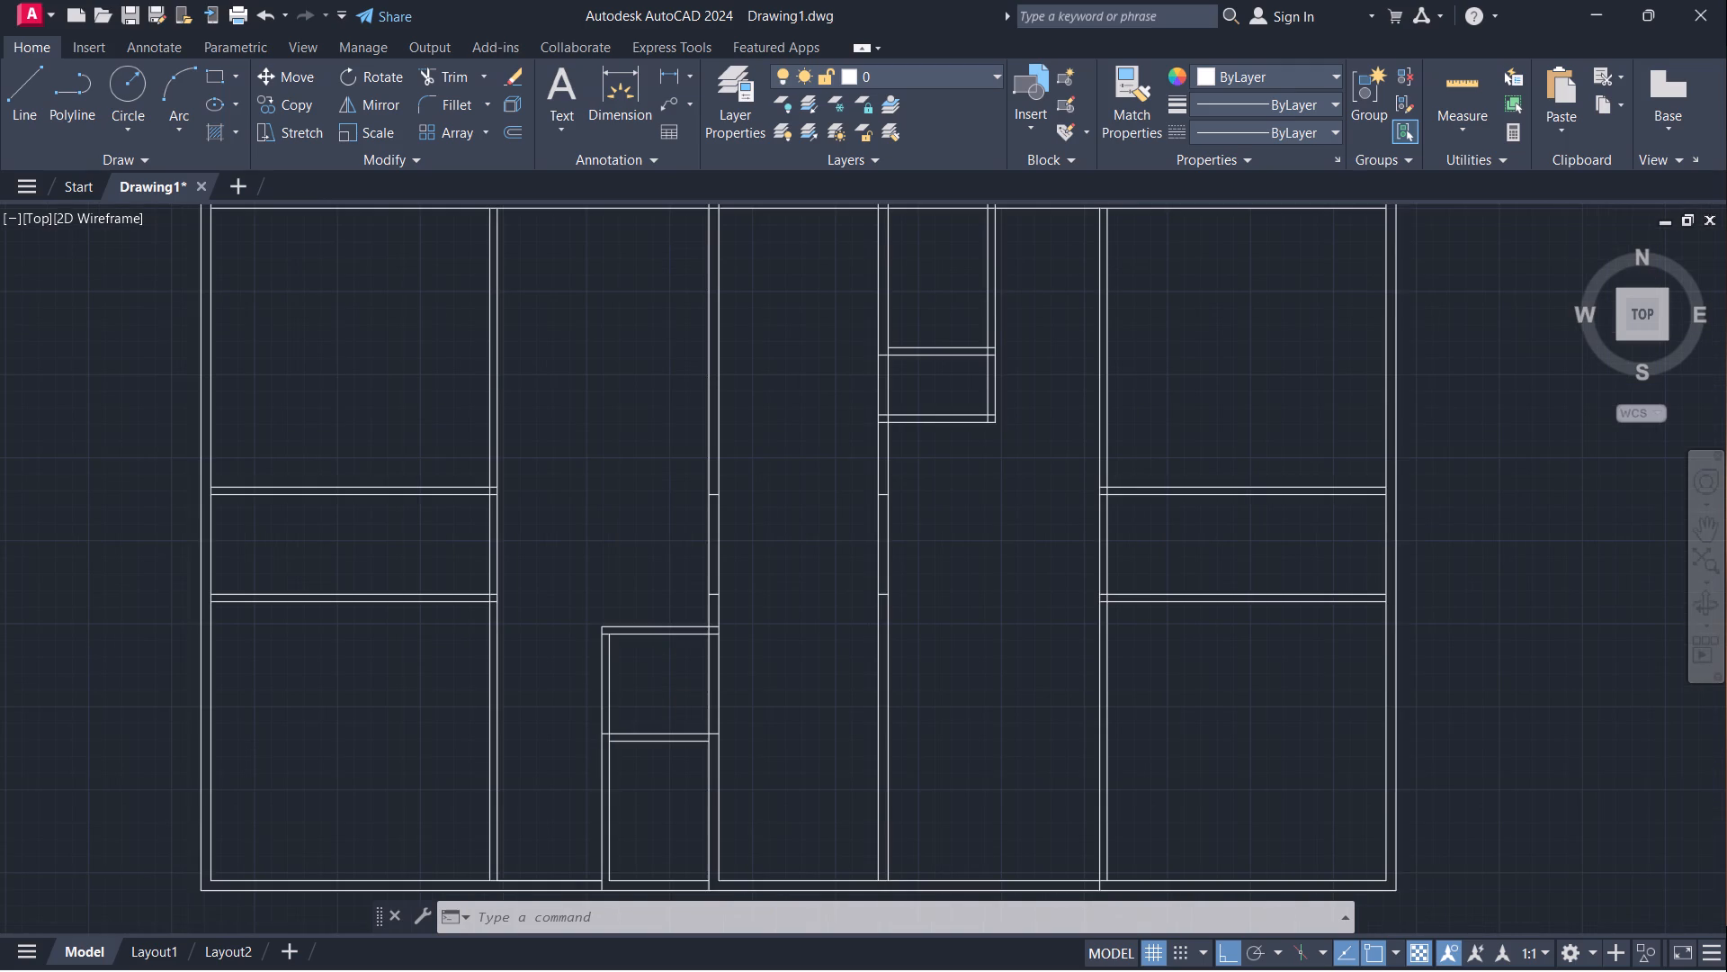
{"action": "scroll", "coordinate": [810, 540], "scroll_direction": "up", "scroll_amount": 1}
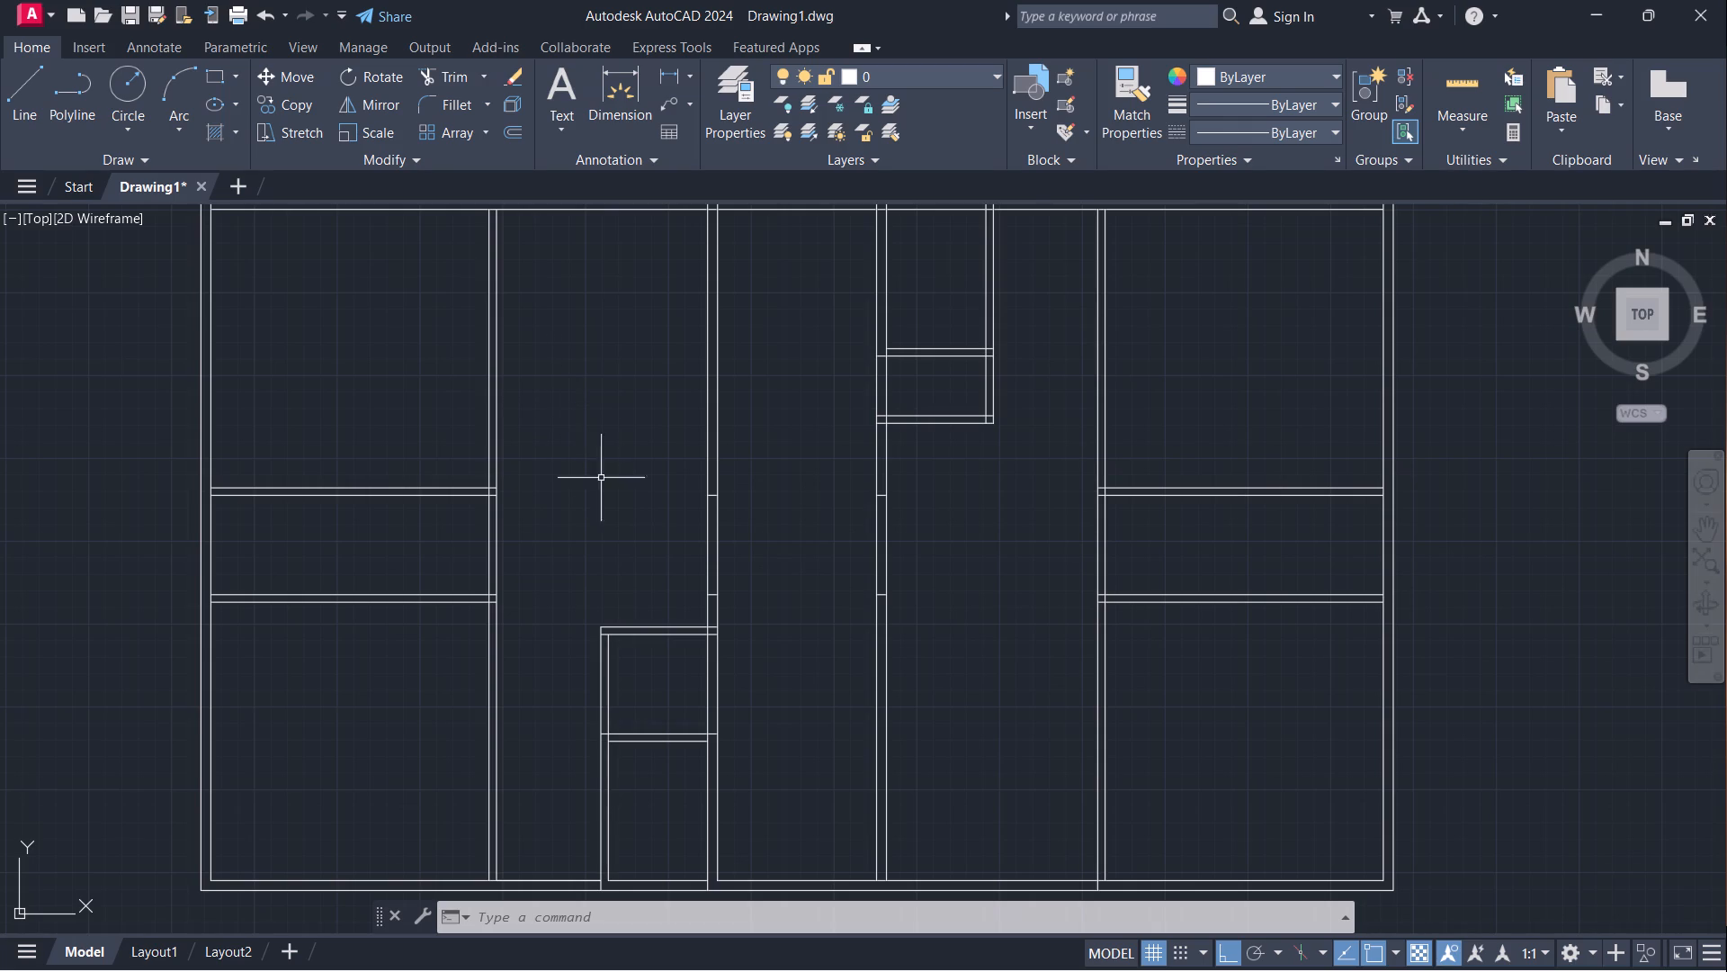
{"action": "scroll", "coordinate": [609, 465], "scroll_direction": "down", "scroll_amount": 1}
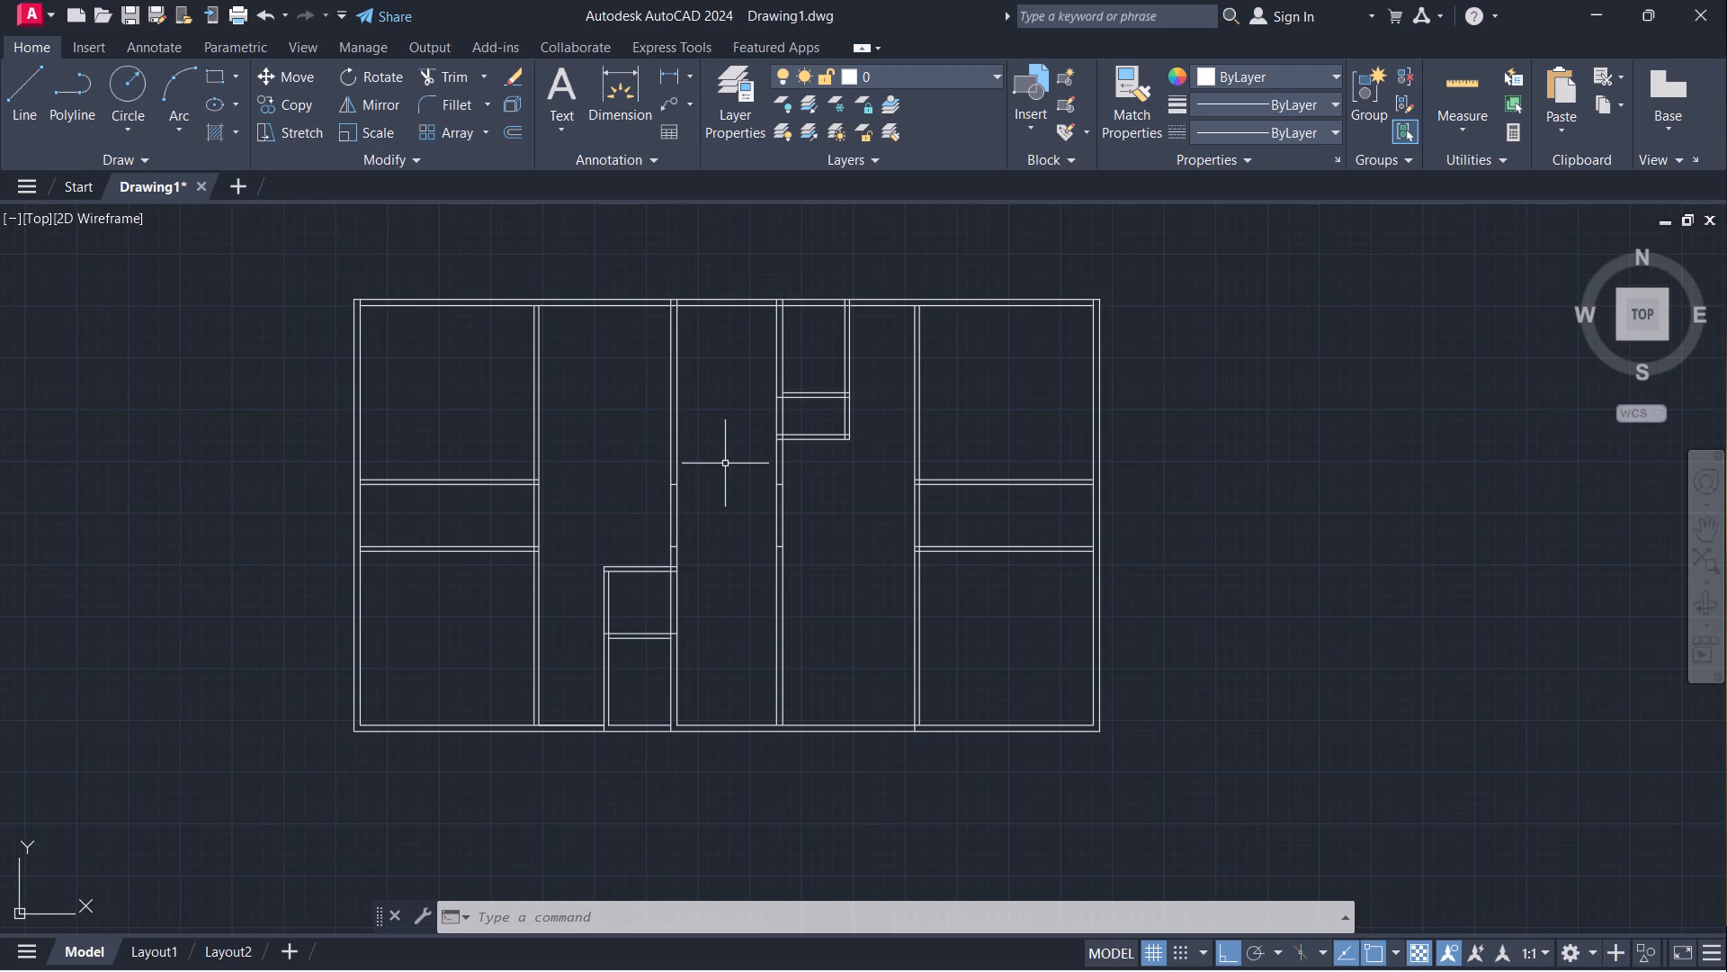
{"action": "middle_click_drag", "start_coordinate": [725, 463], "coordinate": [676, 658]}
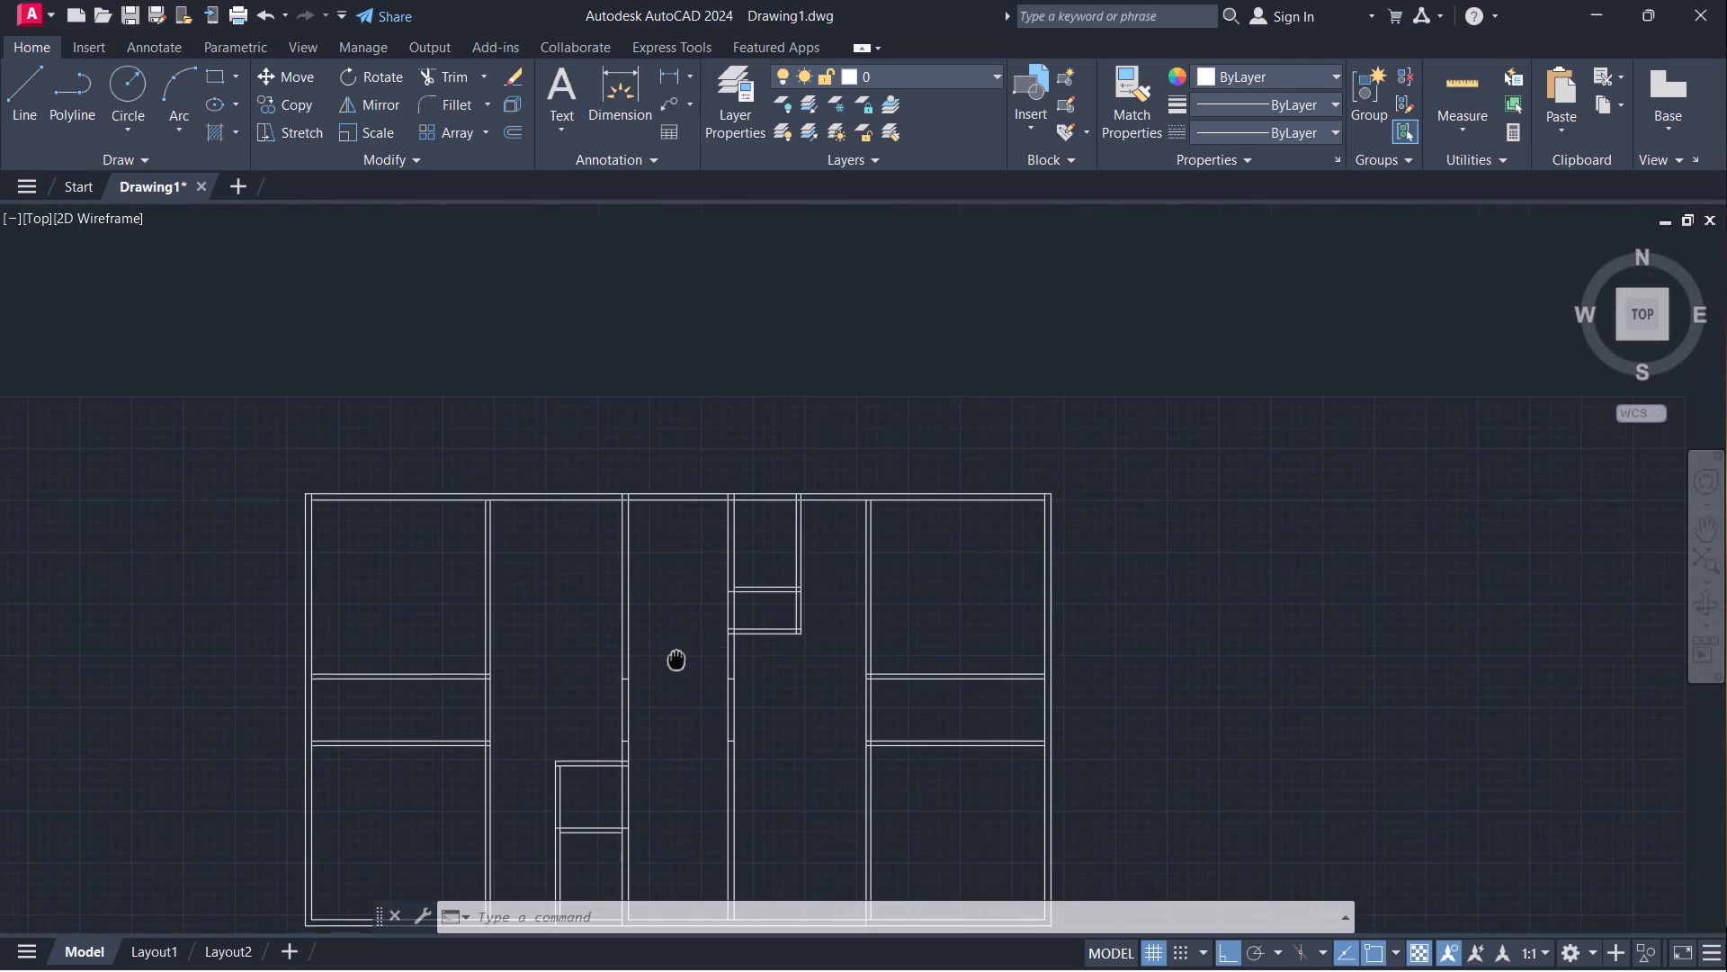
{"action": "middle_click_drag", "start_coordinate": [676, 658], "coordinate": [676, 660]}
{"action": "scroll", "coordinate": [660, 488], "scroll_direction": "up", "scroll_amount": 2}
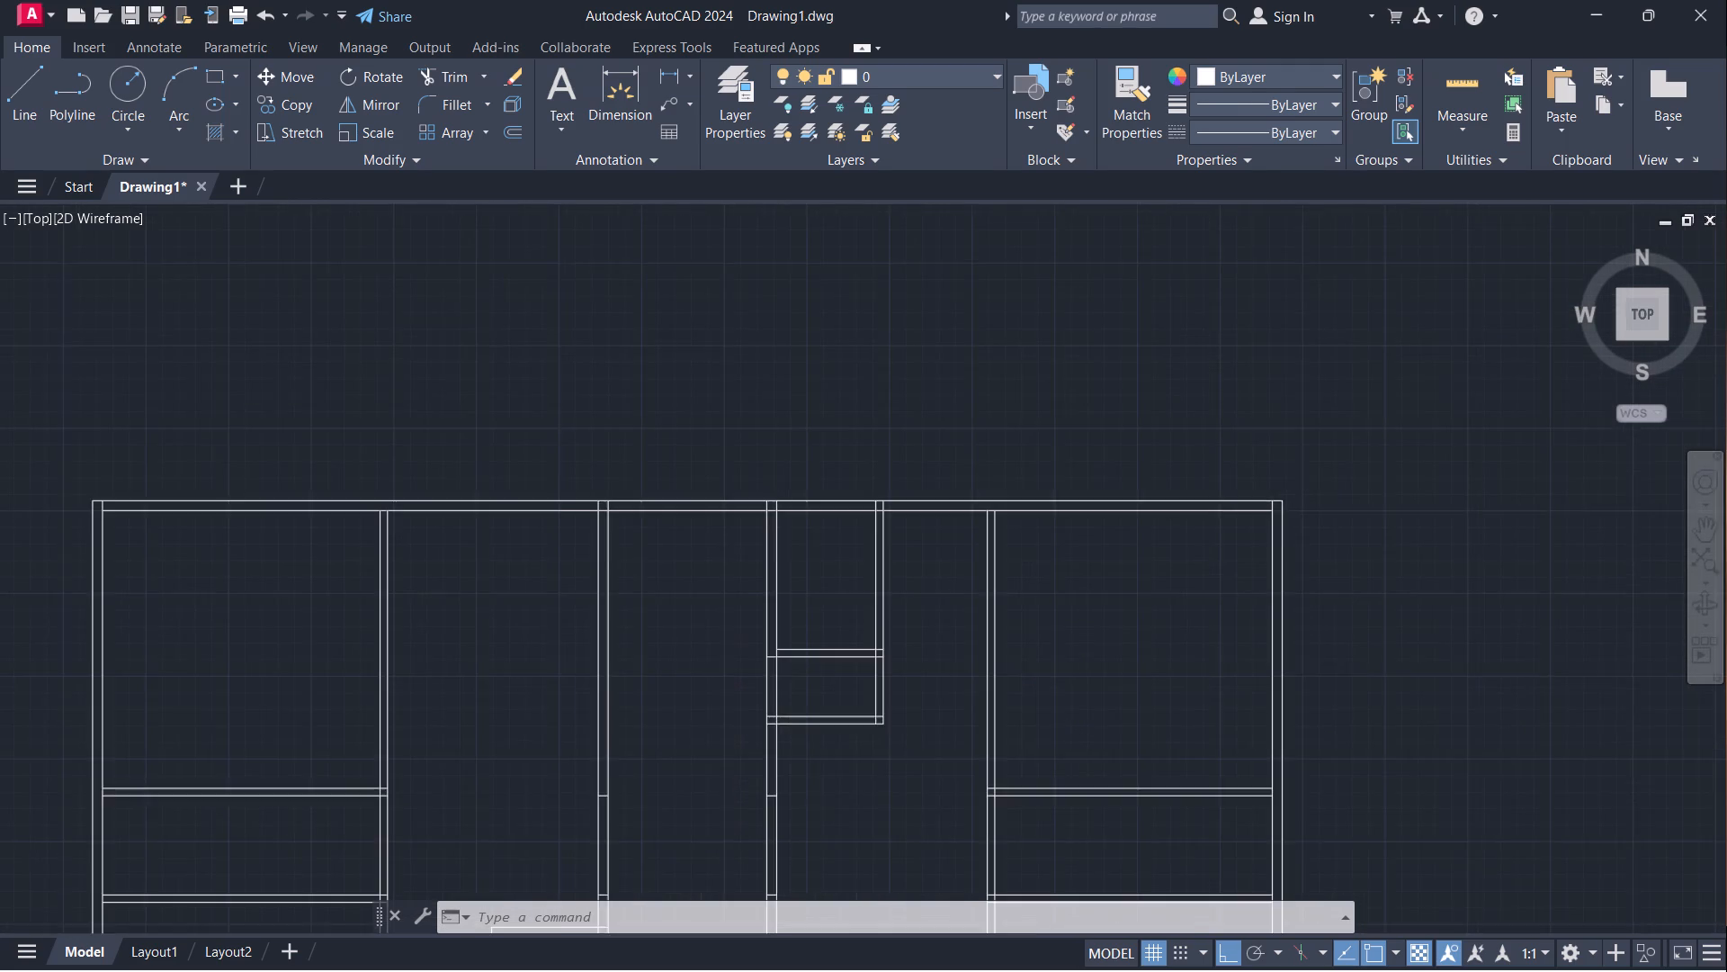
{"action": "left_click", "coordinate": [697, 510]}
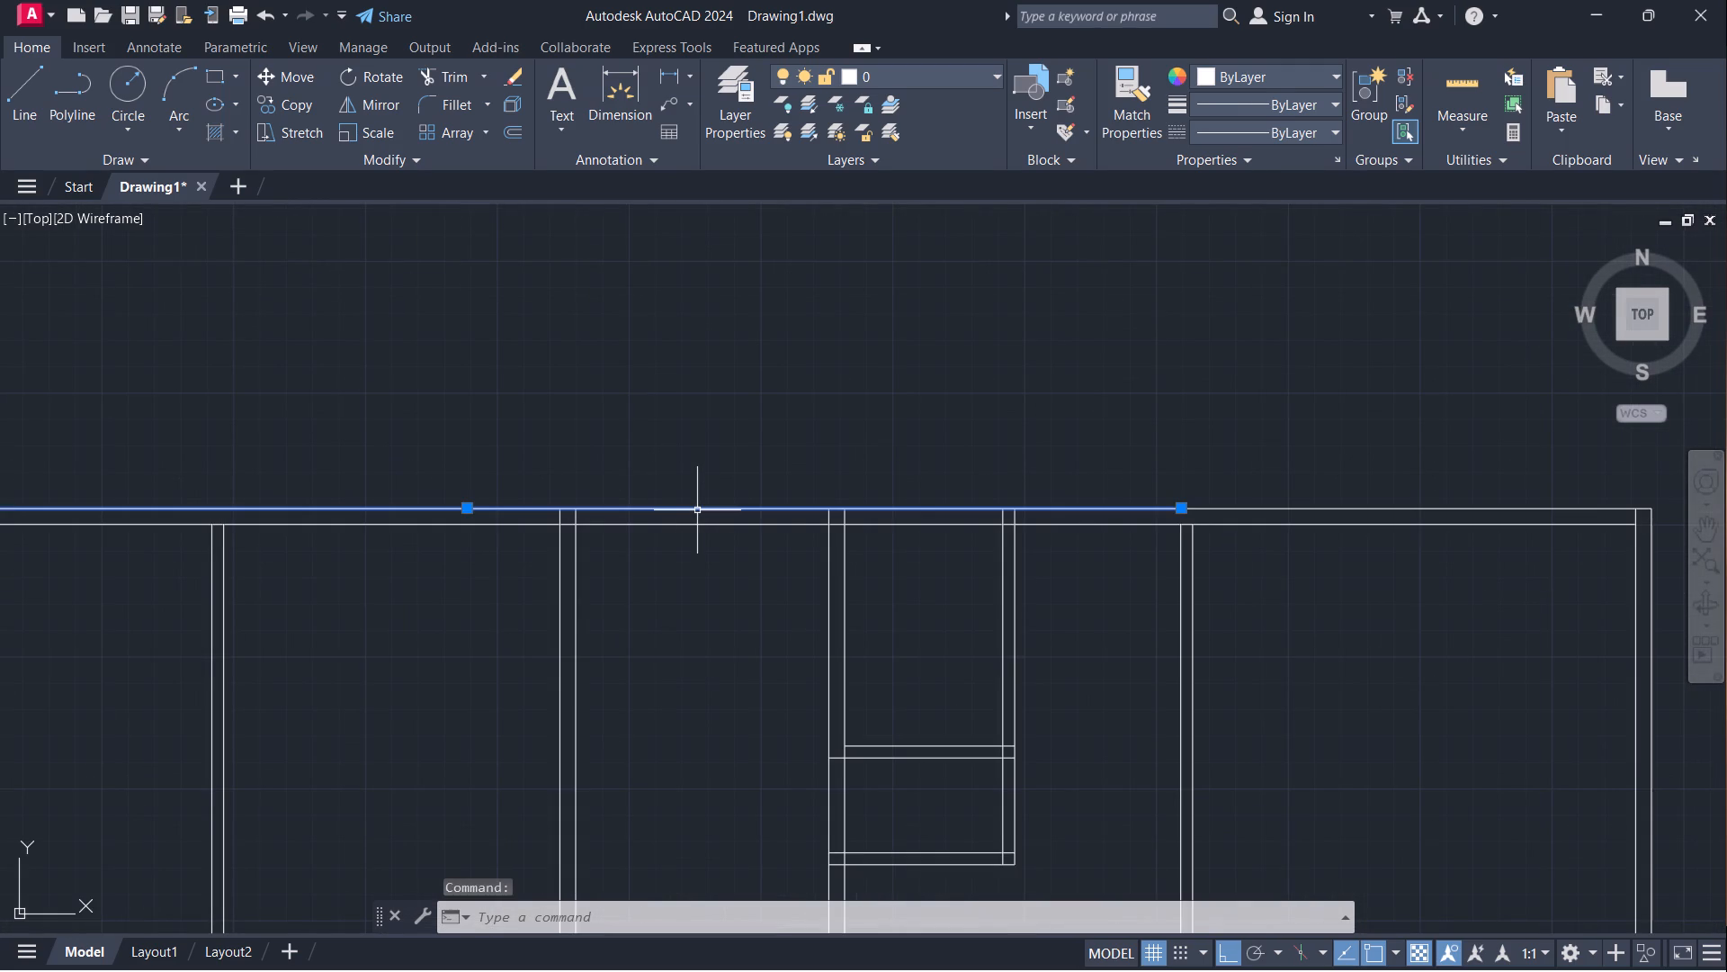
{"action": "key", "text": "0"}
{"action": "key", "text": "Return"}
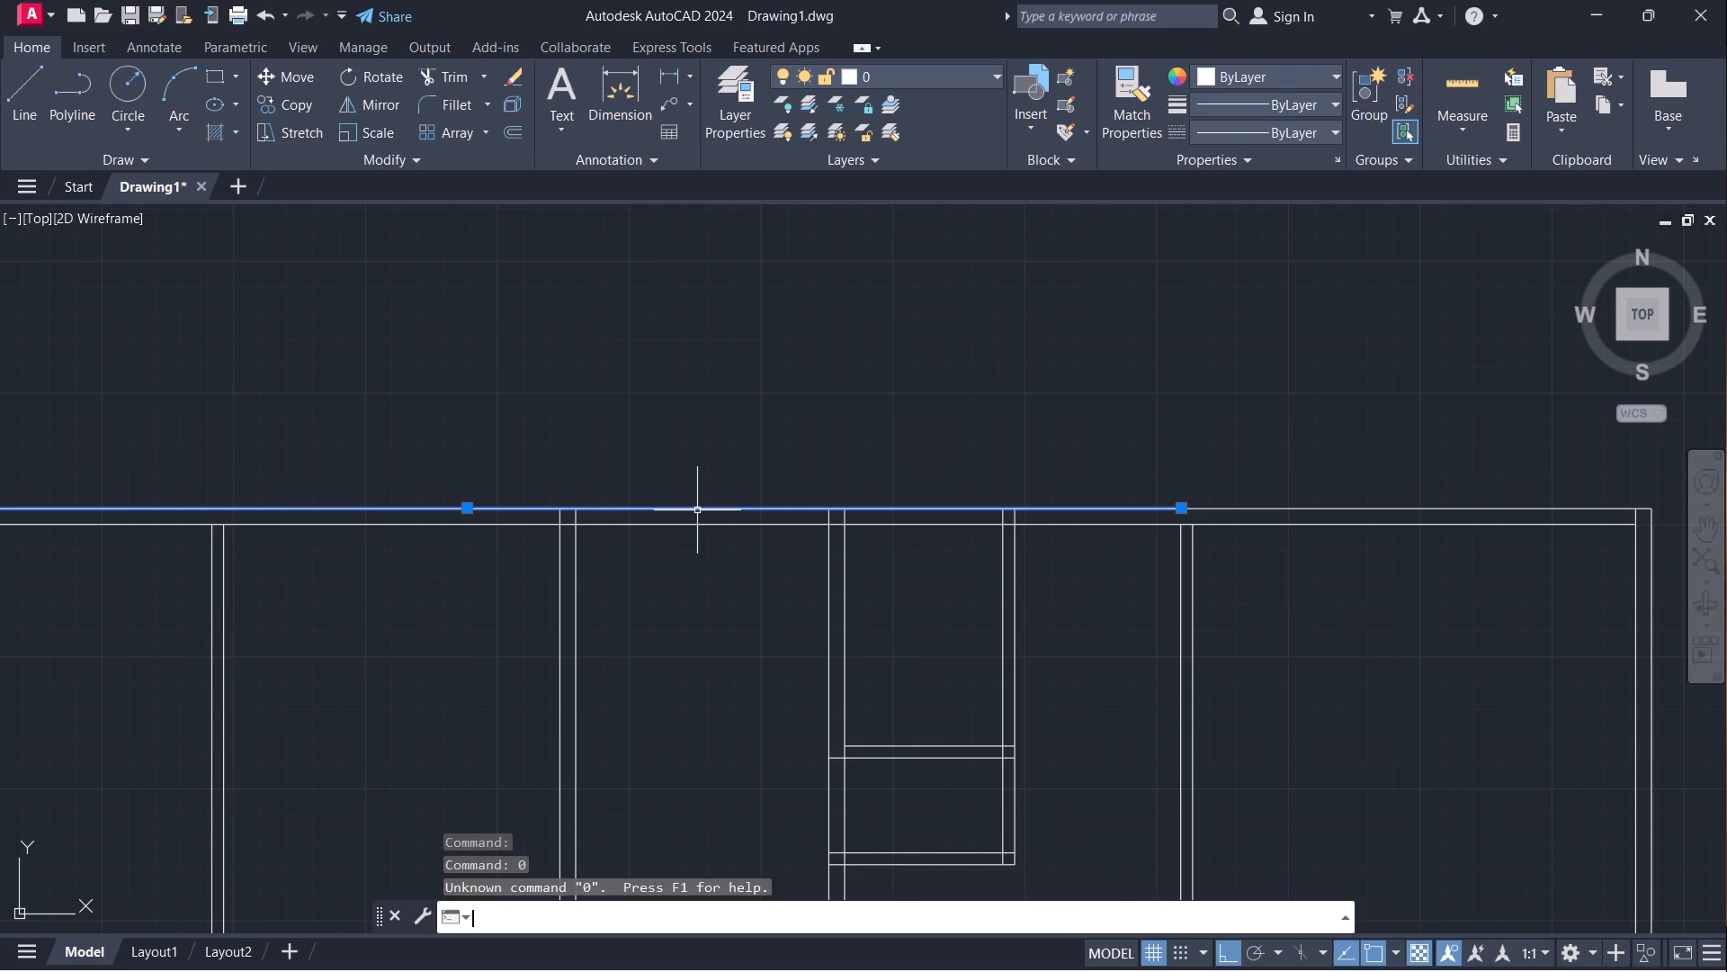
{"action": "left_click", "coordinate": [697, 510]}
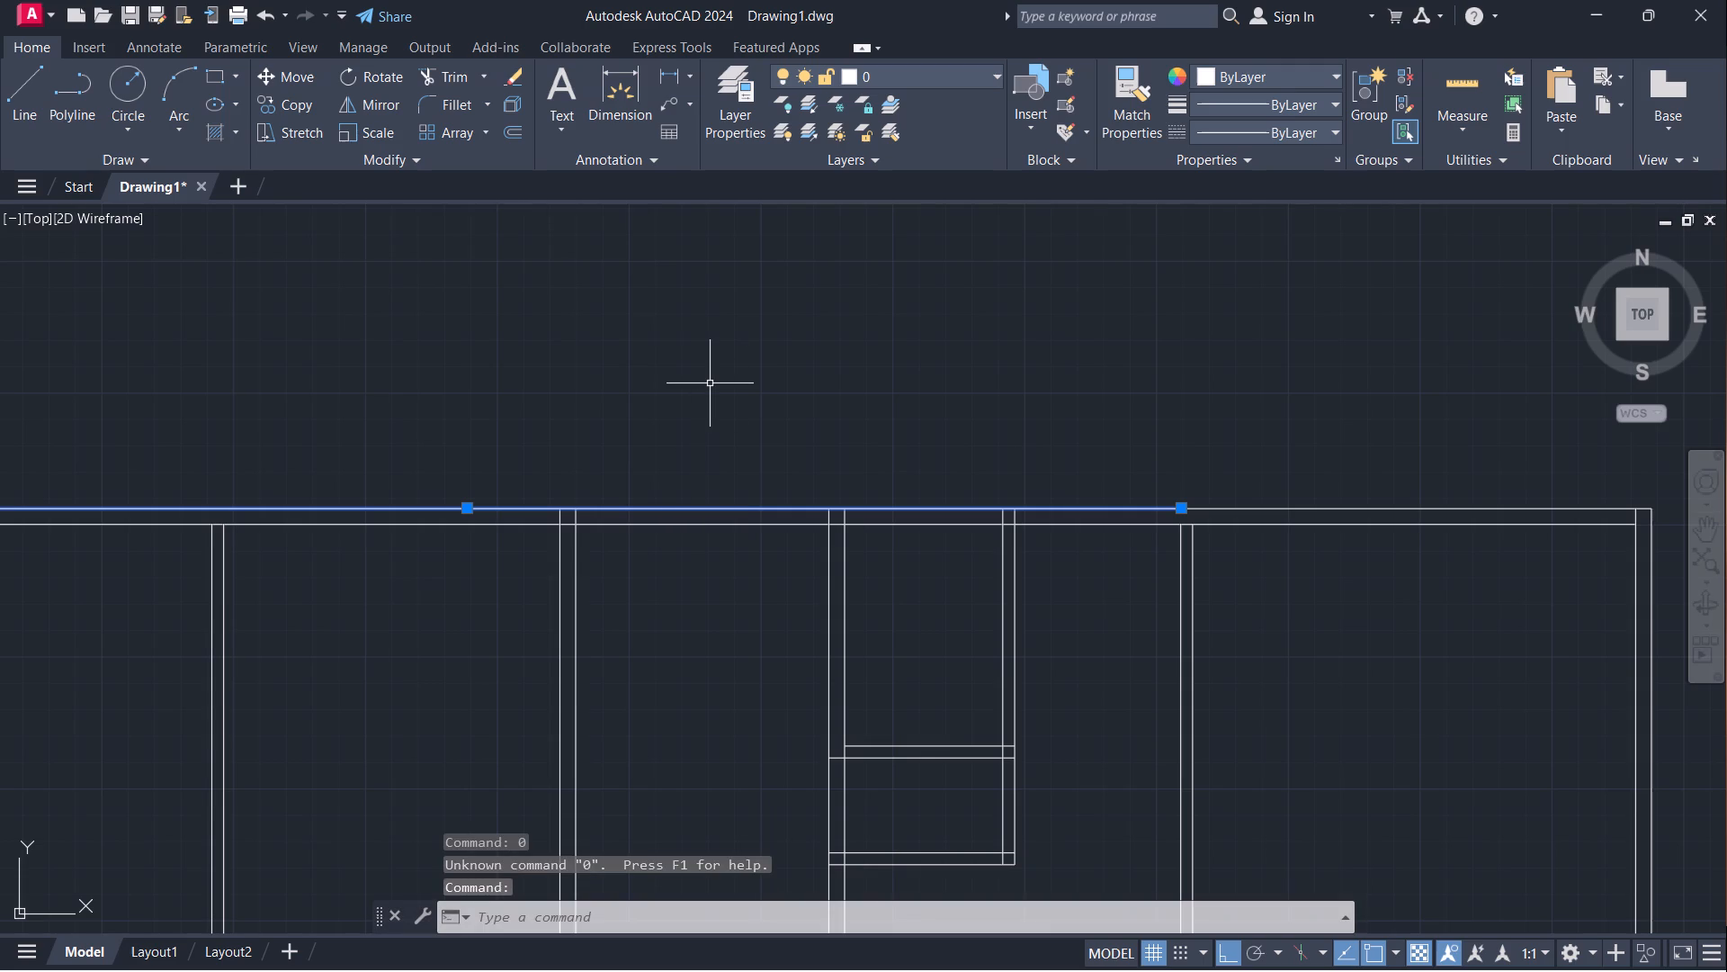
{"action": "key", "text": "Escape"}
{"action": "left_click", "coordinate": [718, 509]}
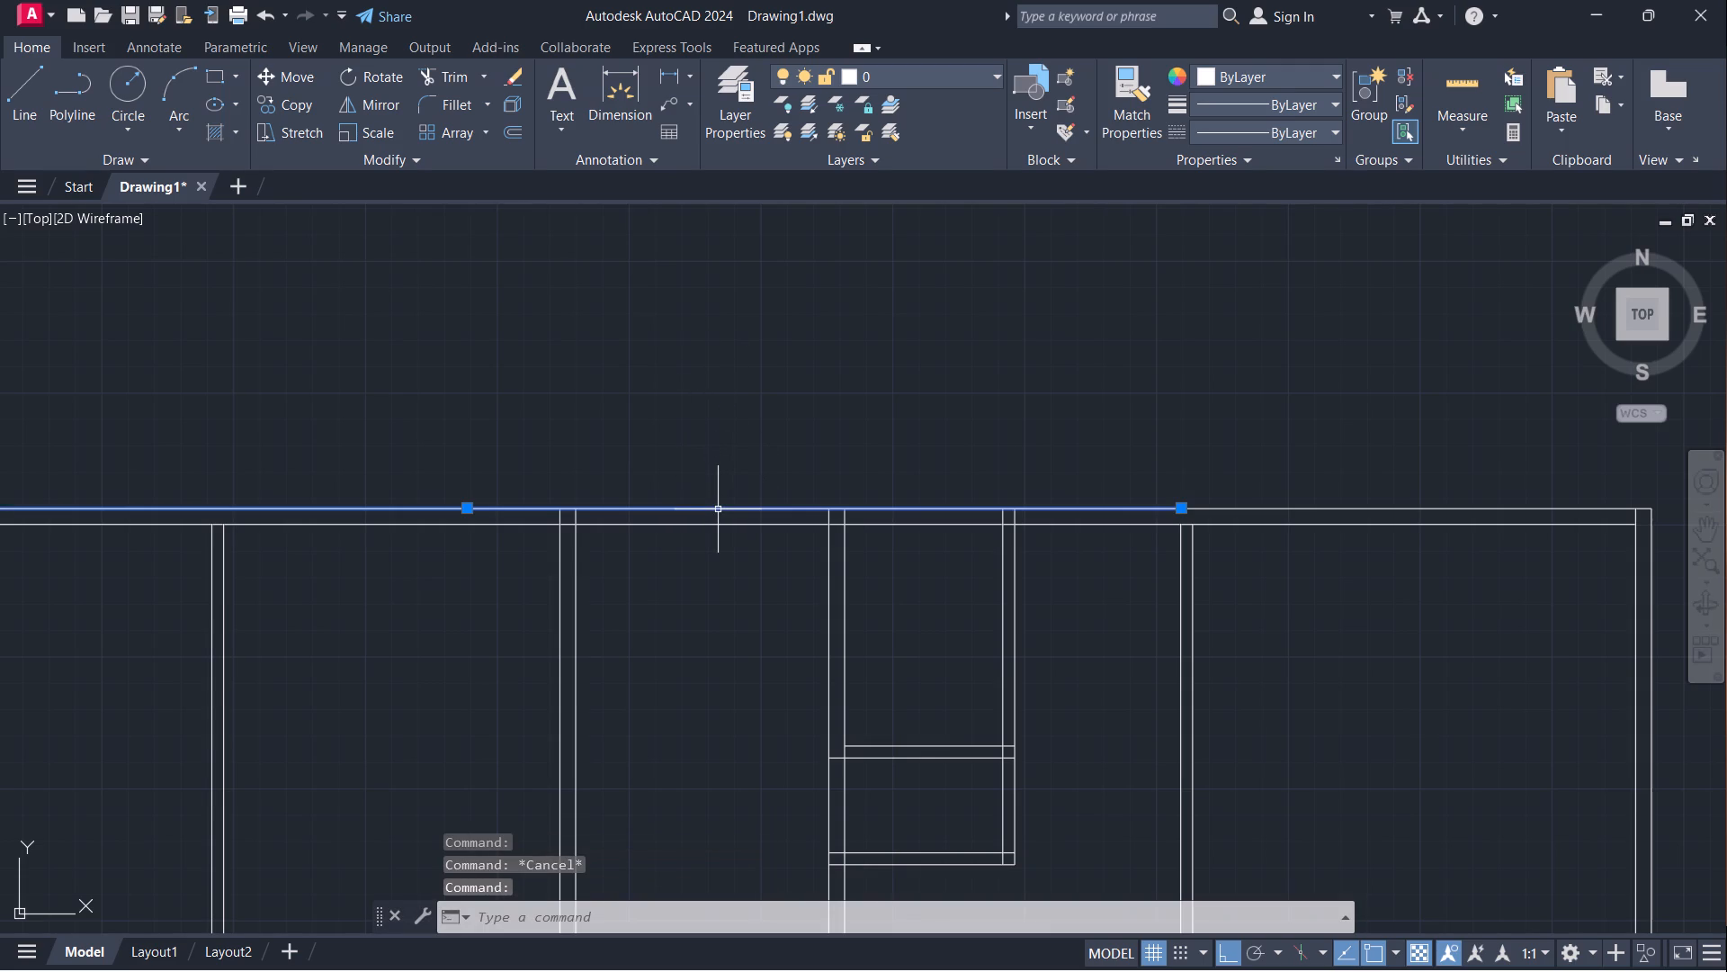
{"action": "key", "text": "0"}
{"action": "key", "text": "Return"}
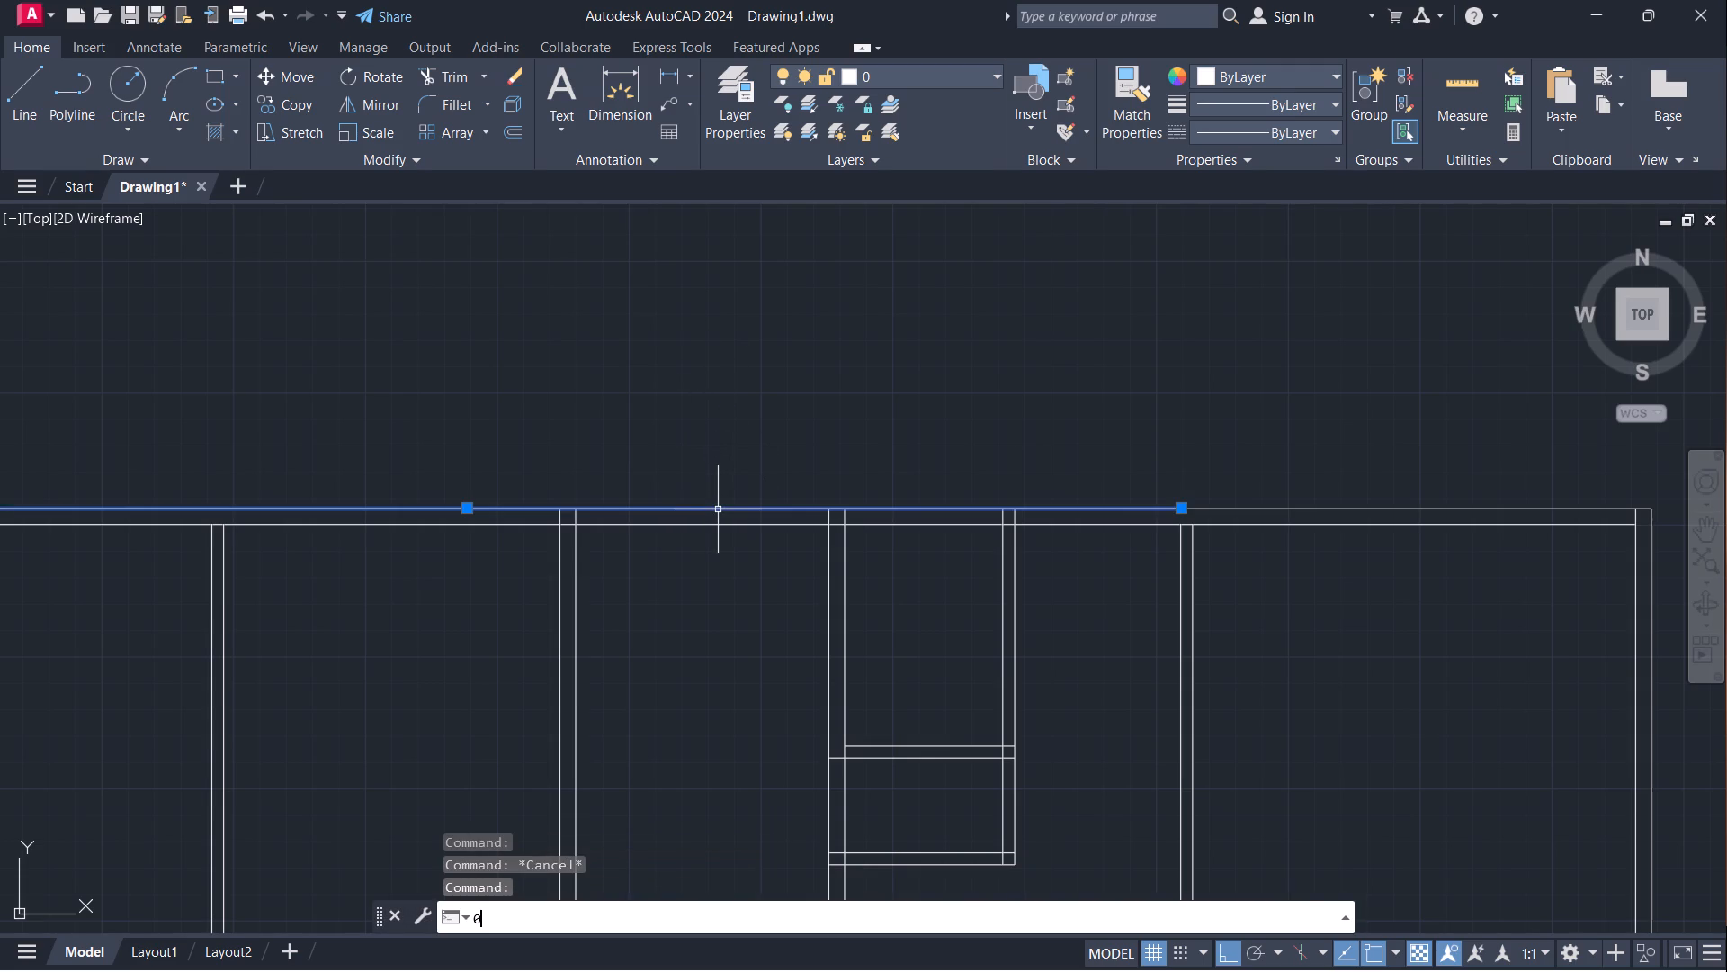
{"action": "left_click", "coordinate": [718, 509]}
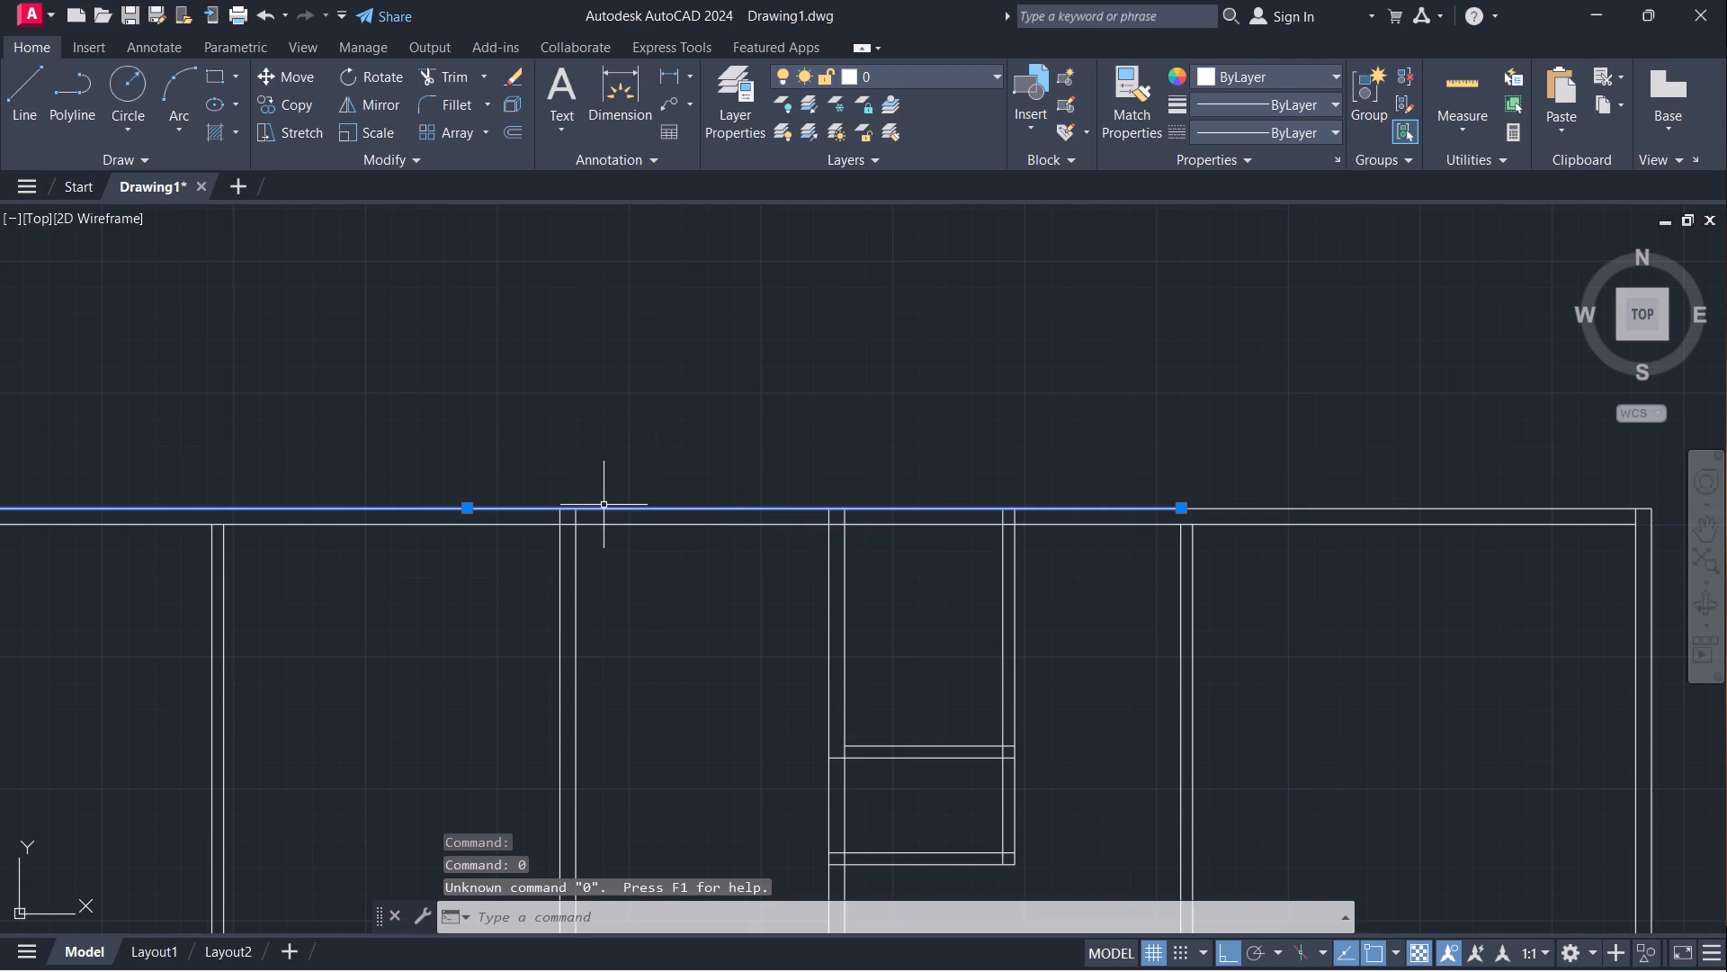
Offset the long western segment of the top exterior wall's outer line 12' outward to the north.
{"action": "left_click", "coordinate": [611, 509]}
{"action": "key", "text": "o"}
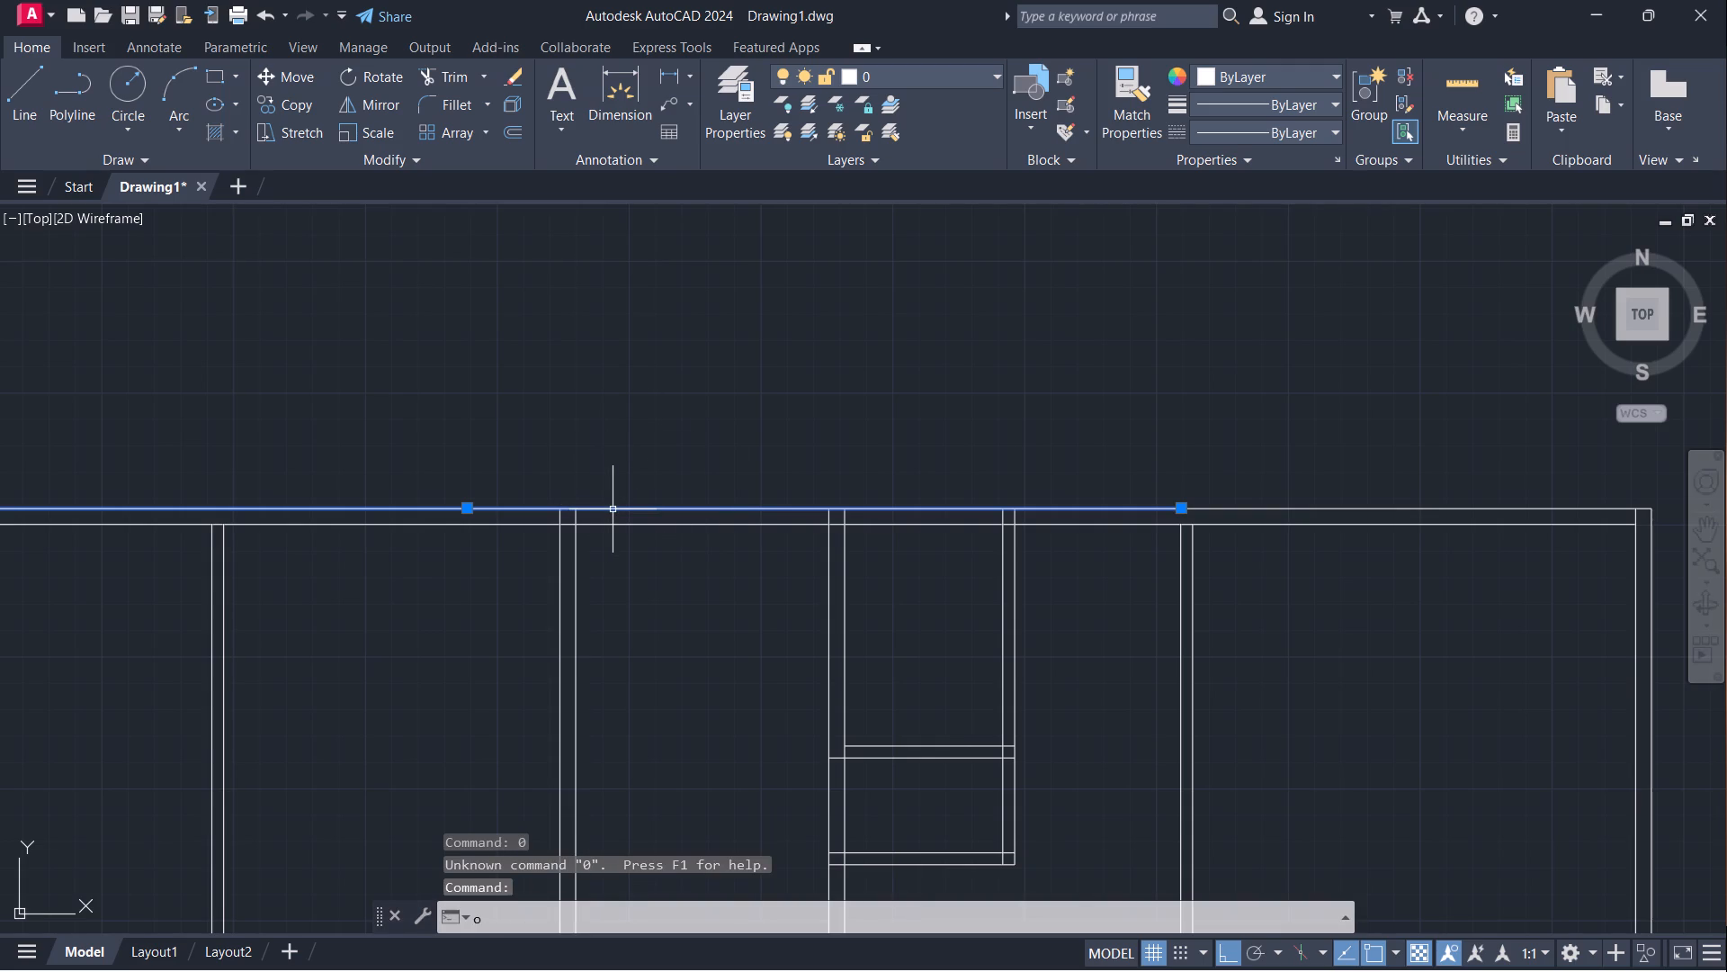
{"action": "key", "text": "Return"}
{"action": "left_click", "coordinate": [613, 509]}
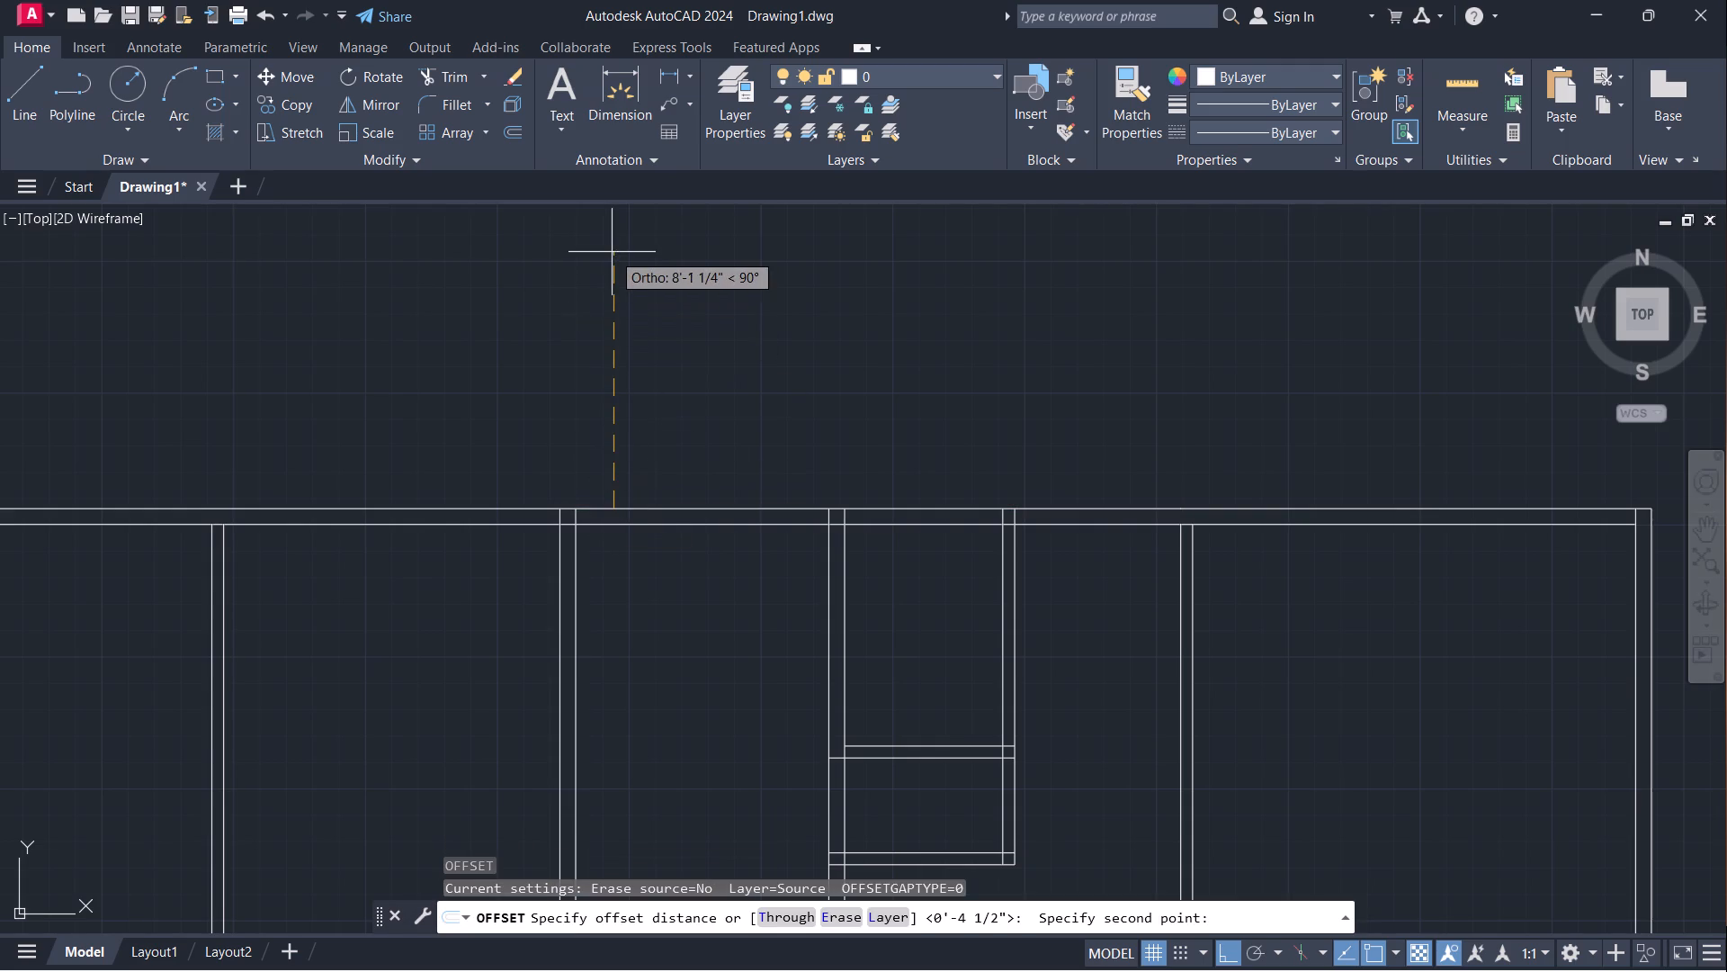
{"action": "scroll", "coordinate": [612, 252], "scroll_direction": "down", "scroll_amount": 2}
{"action": "middle_click_drag", "start_coordinate": [612, 252], "coordinate": [606, 630]}
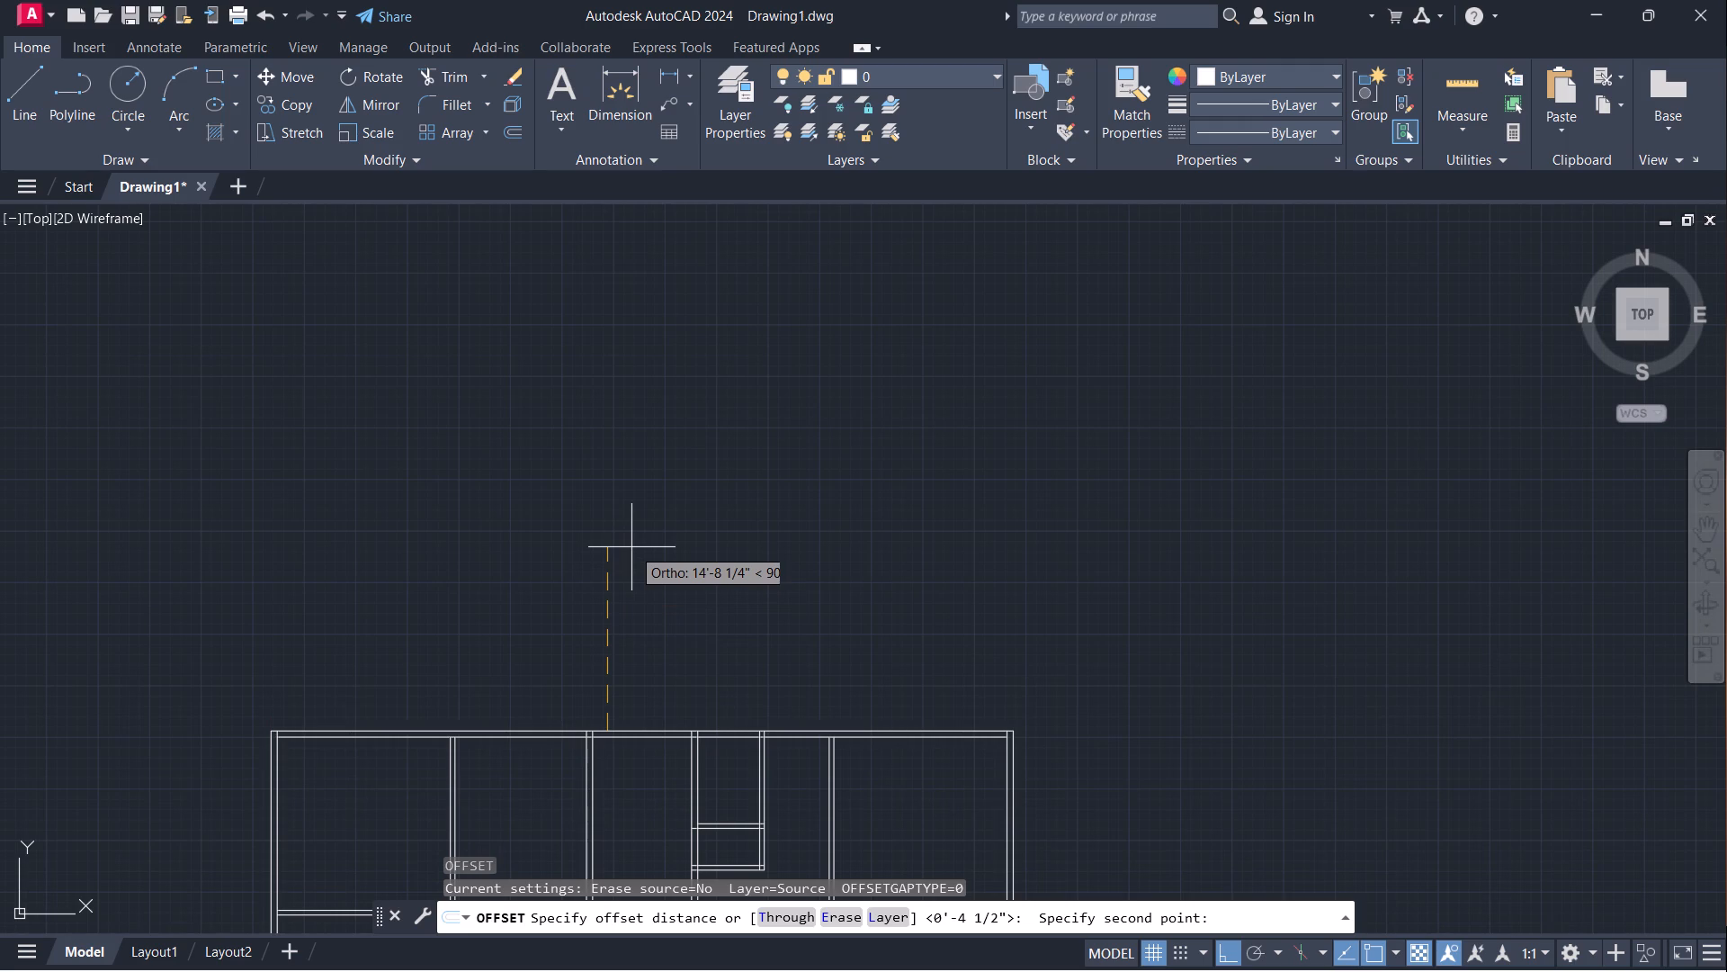
{"action": "type", "text": "12'"}
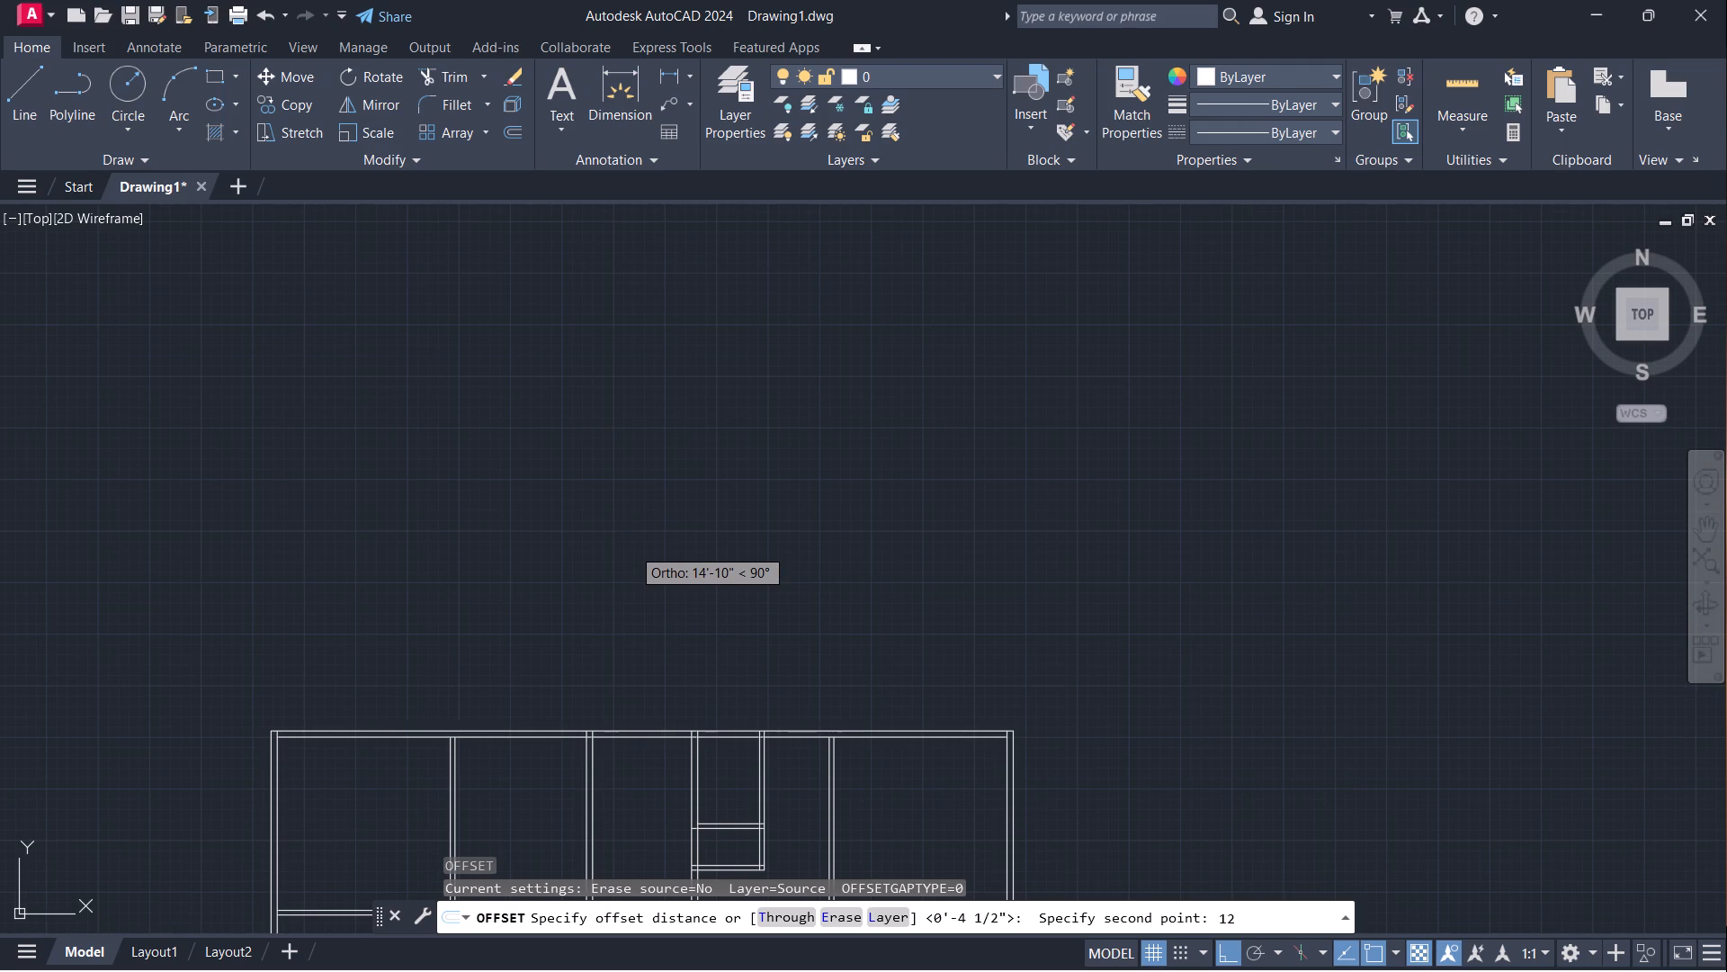
{"action": "key", "text": "Return"}
{"action": "left_click", "coordinate": [631, 547]}
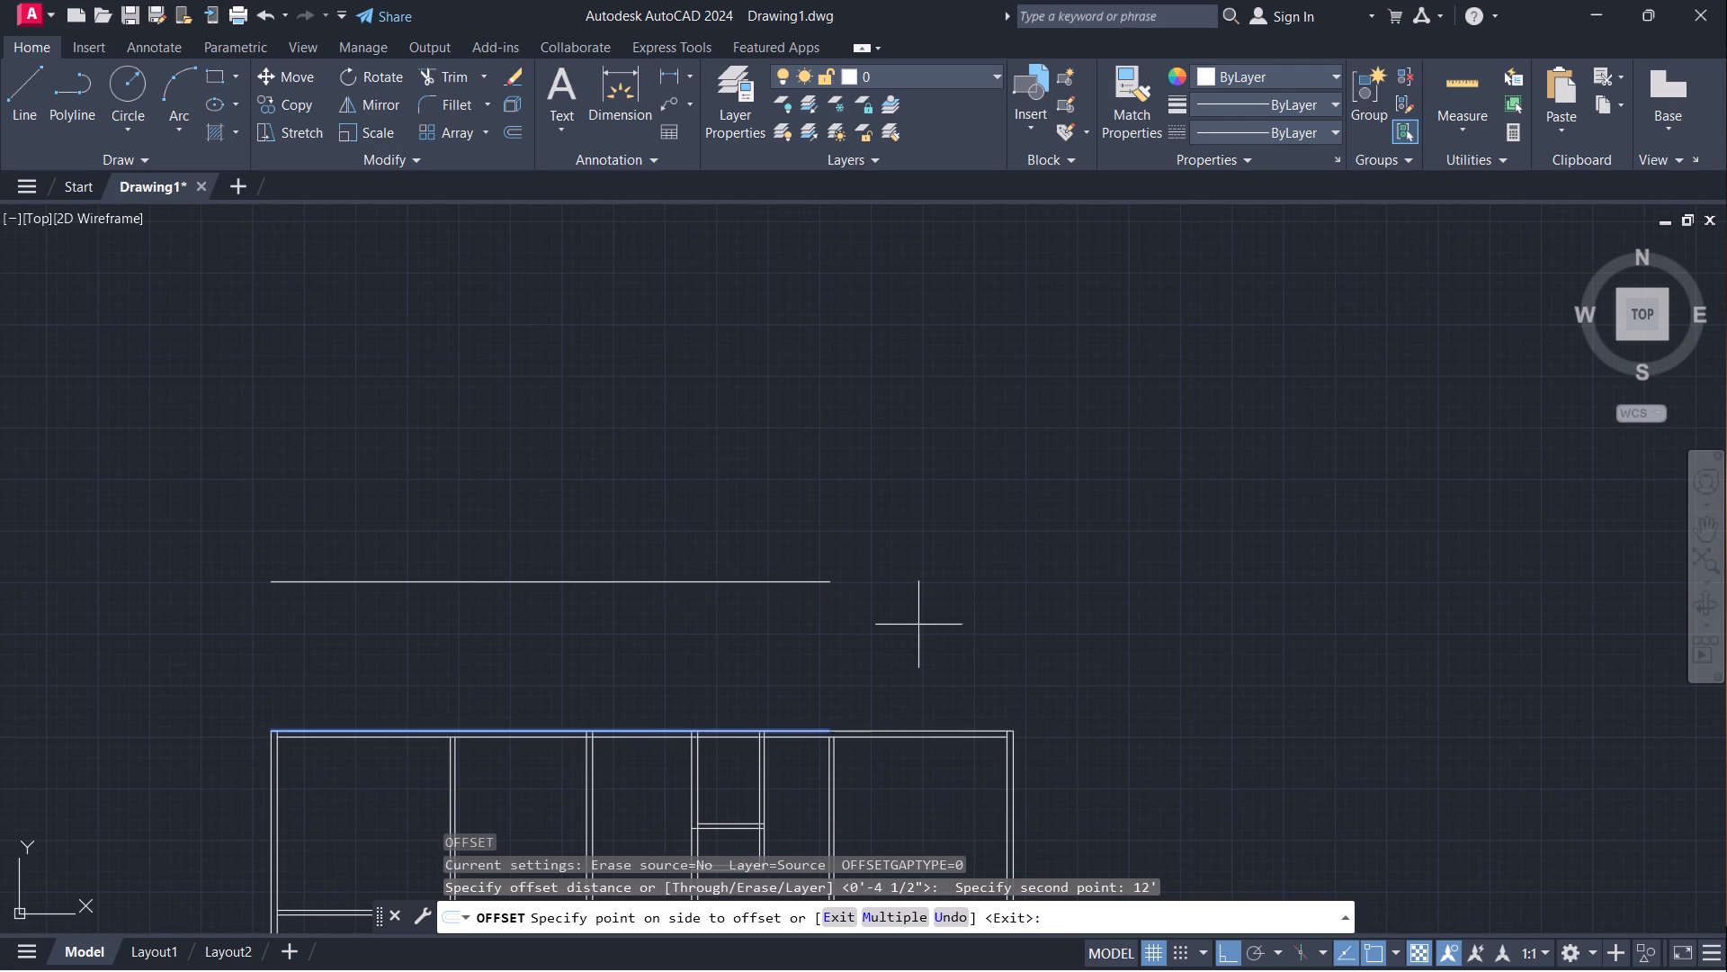
{"action": "scroll", "coordinate": [968, 709], "scroll_direction": "up", "scroll_amount": 2}
{"action": "scroll", "coordinate": [988, 687], "scroll_direction": "down", "scroll_amount": 1}
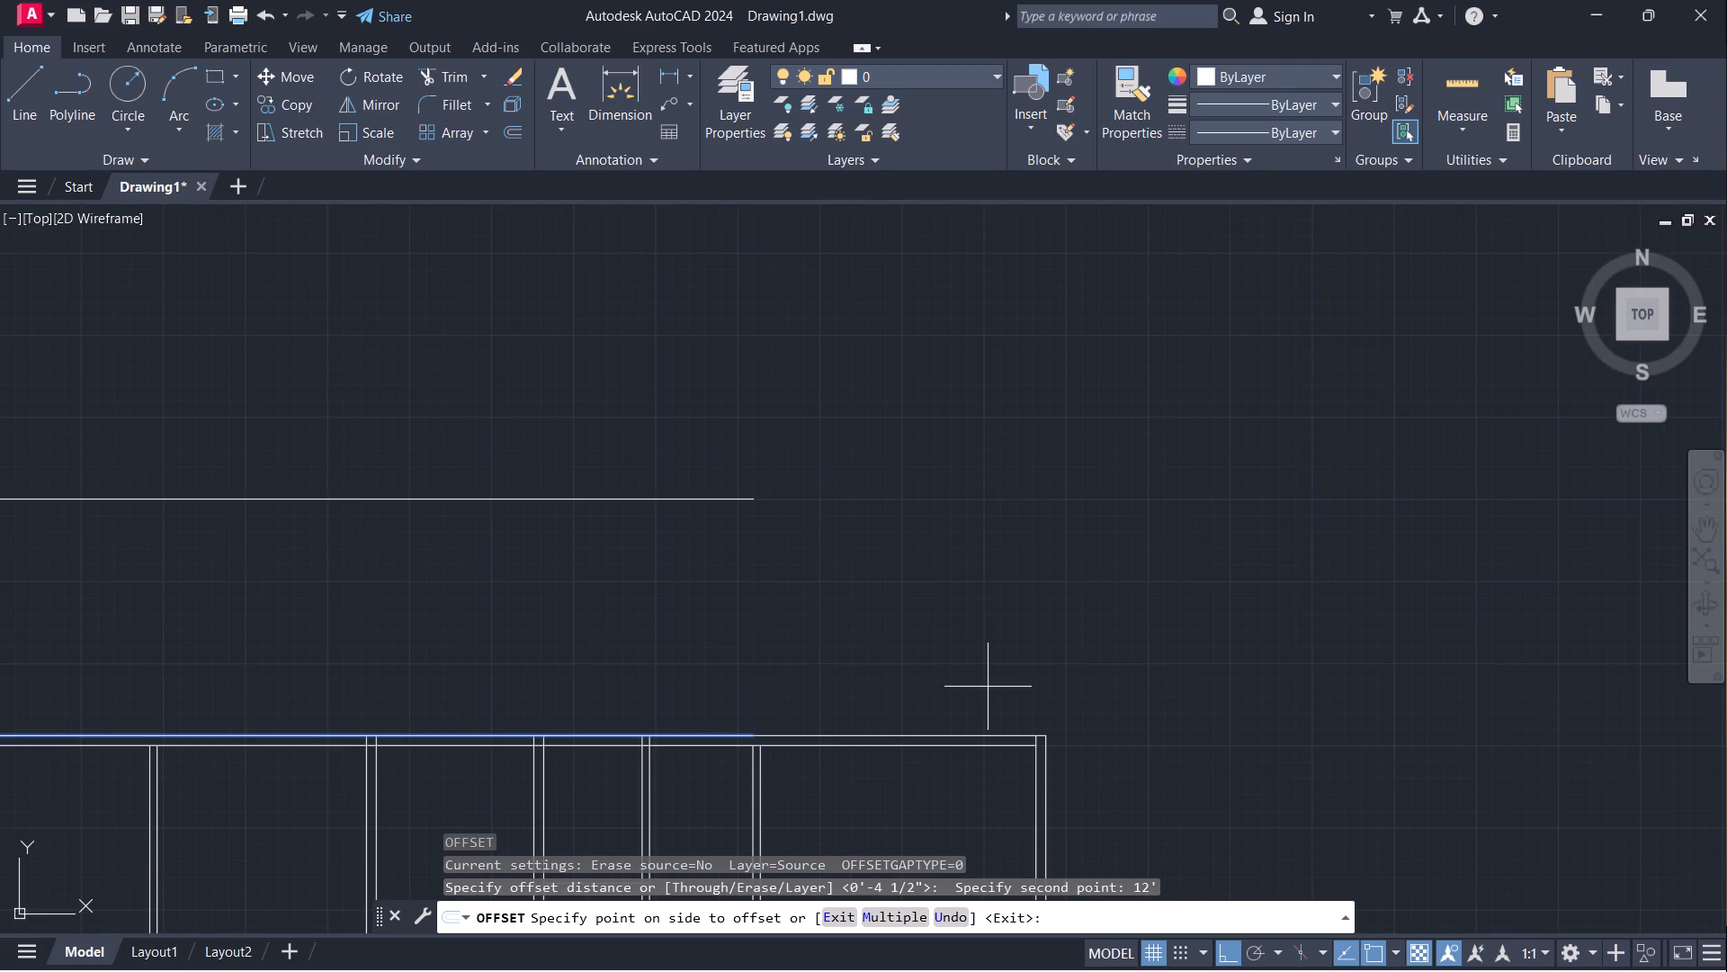
{"action": "scroll", "coordinate": [1002, 679], "scroll_direction": "down", "scroll_amount": 1}
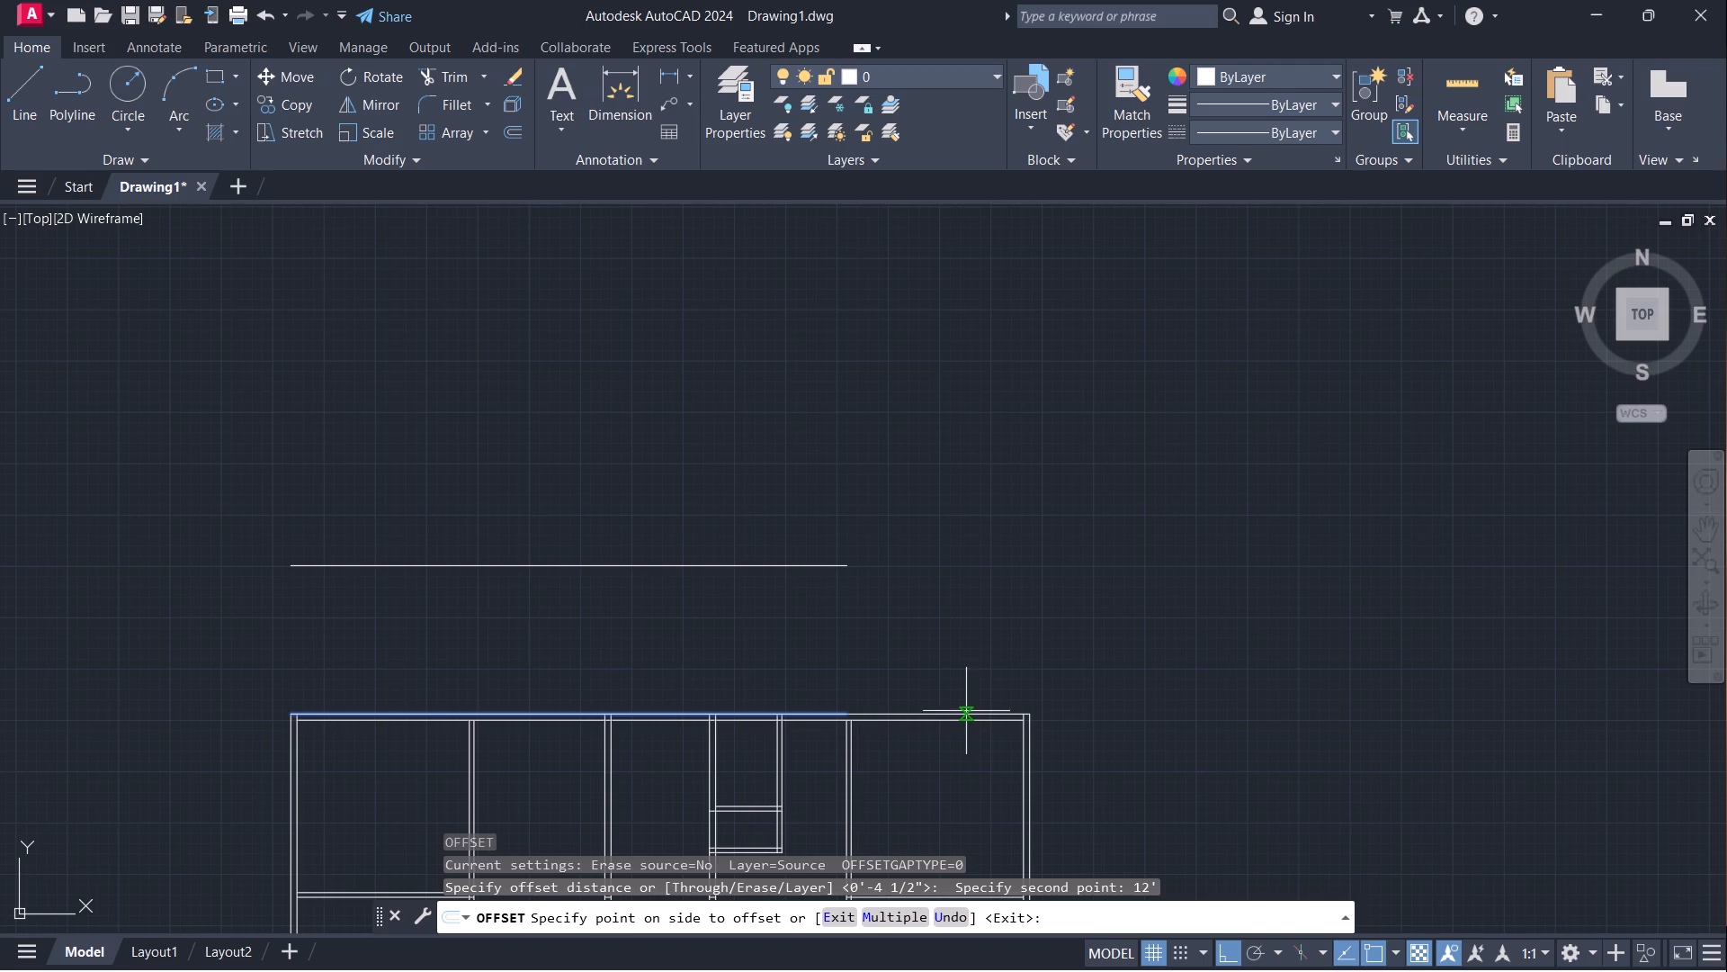
{"action": "left_click", "coordinate": [946, 640]}
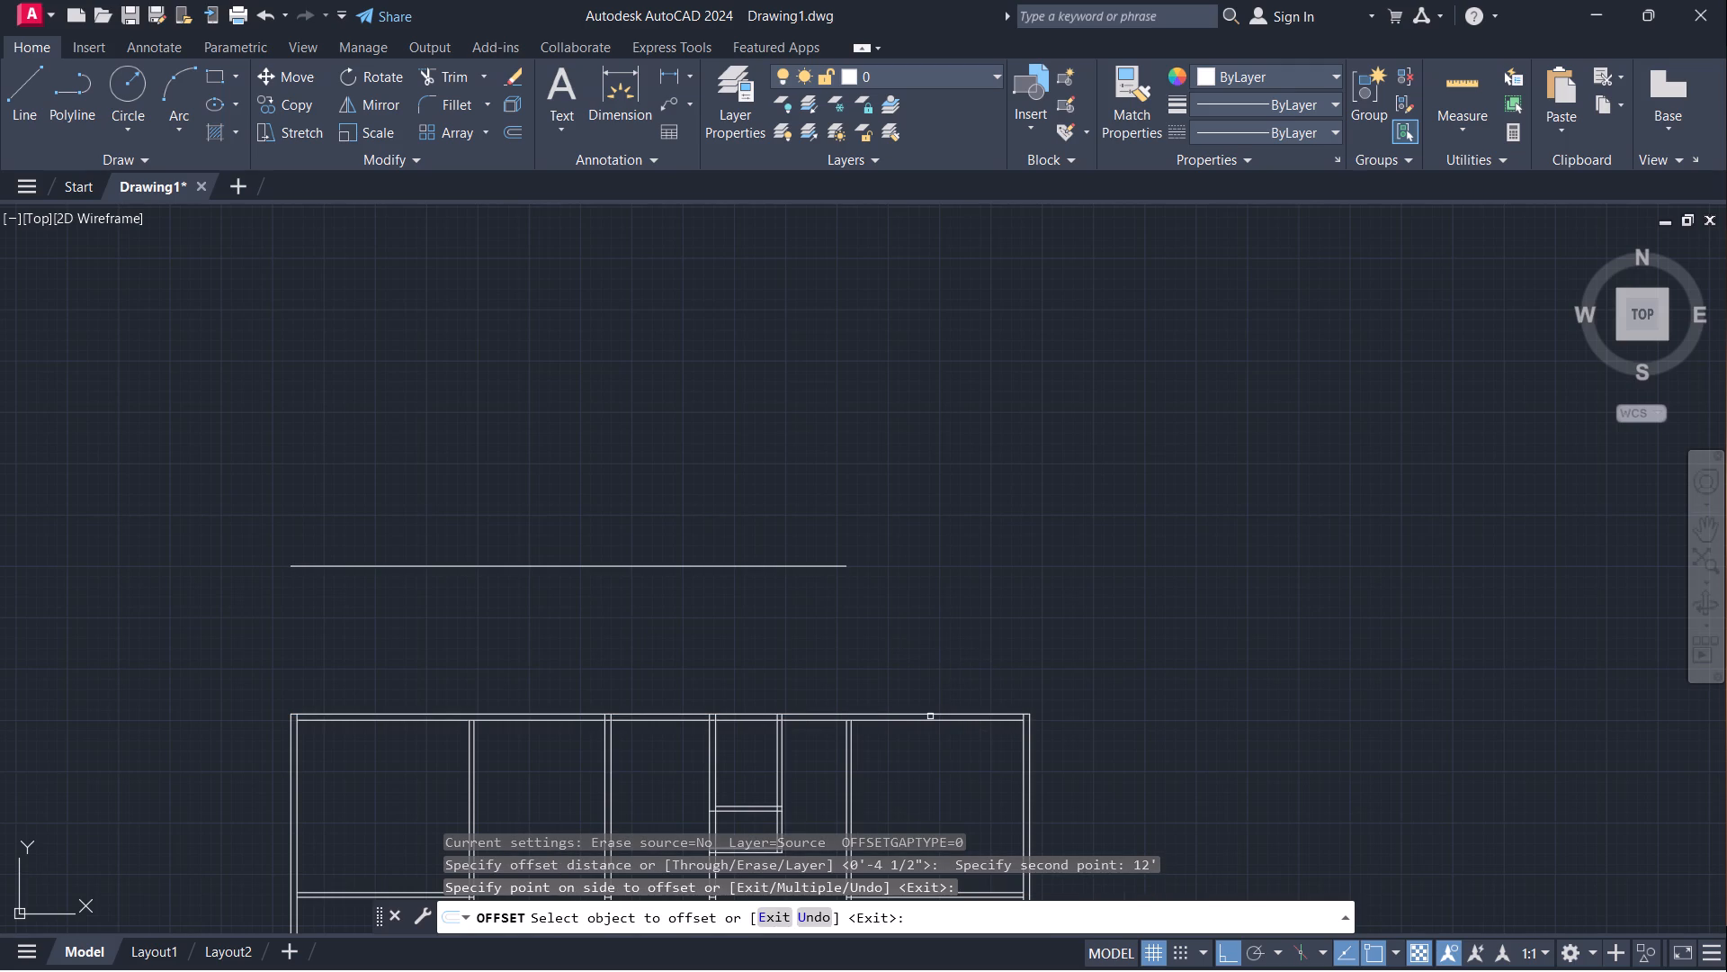
Offset the short eastern segment of the top exterior wall's outer line 12' outward to the north.
{"action": "left_click", "coordinate": [929, 713]}
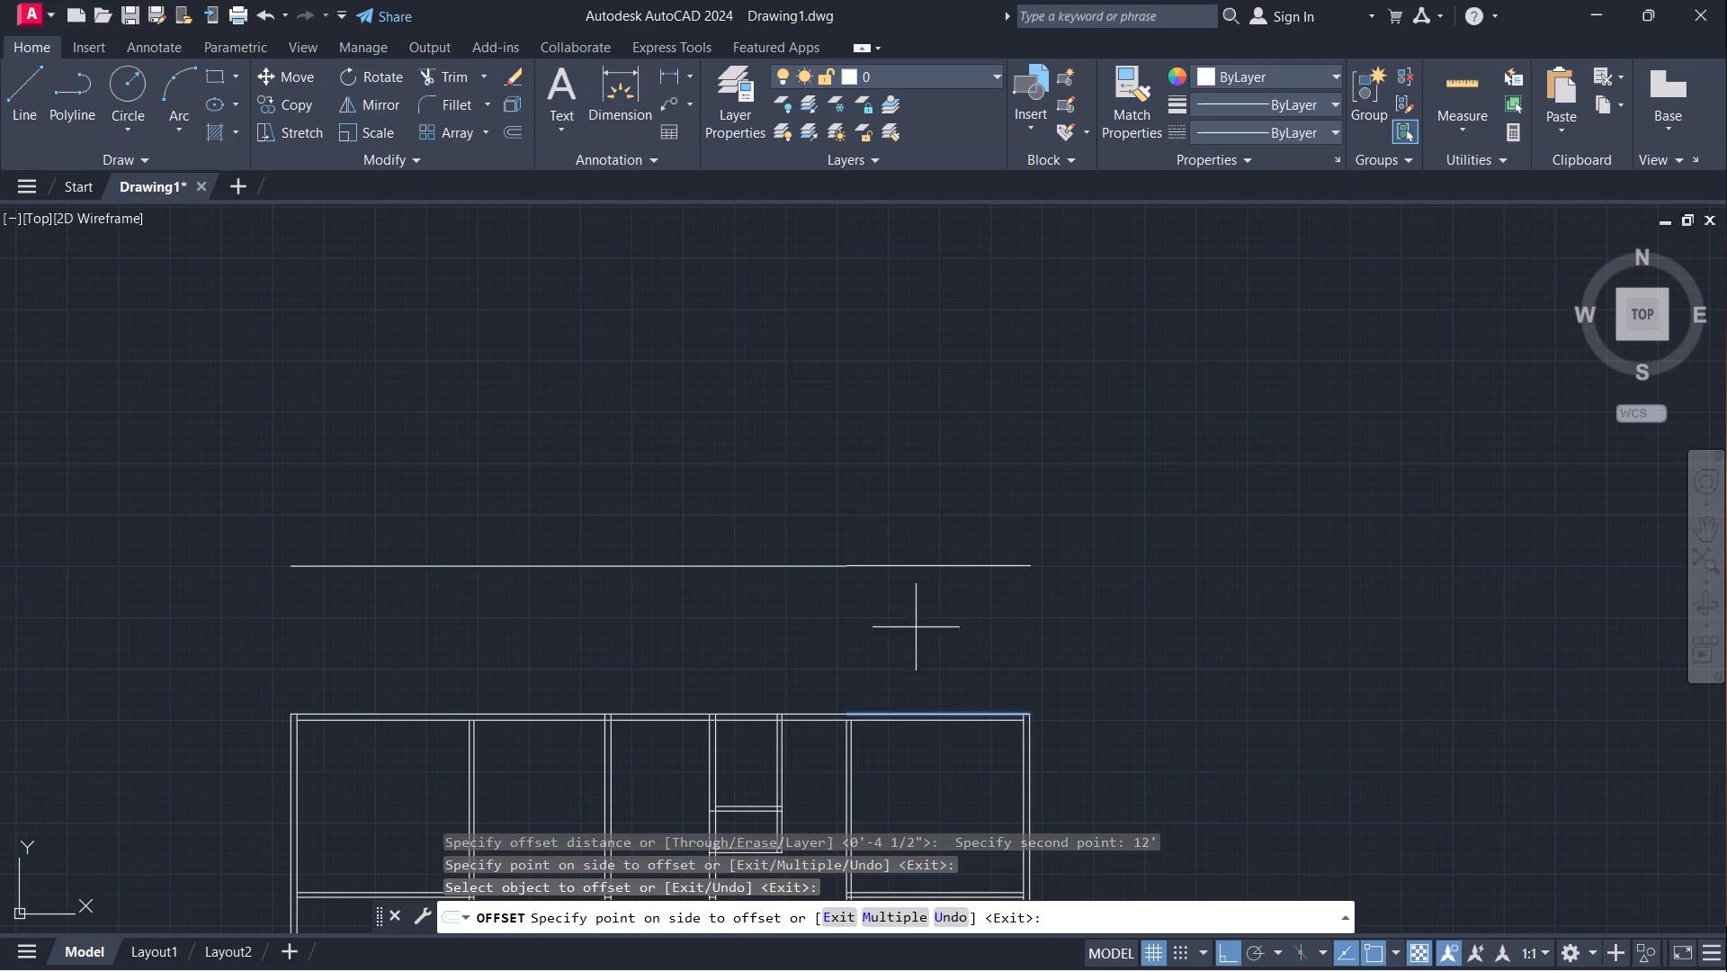
{"action": "left_click", "coordinate": [910, 605]}
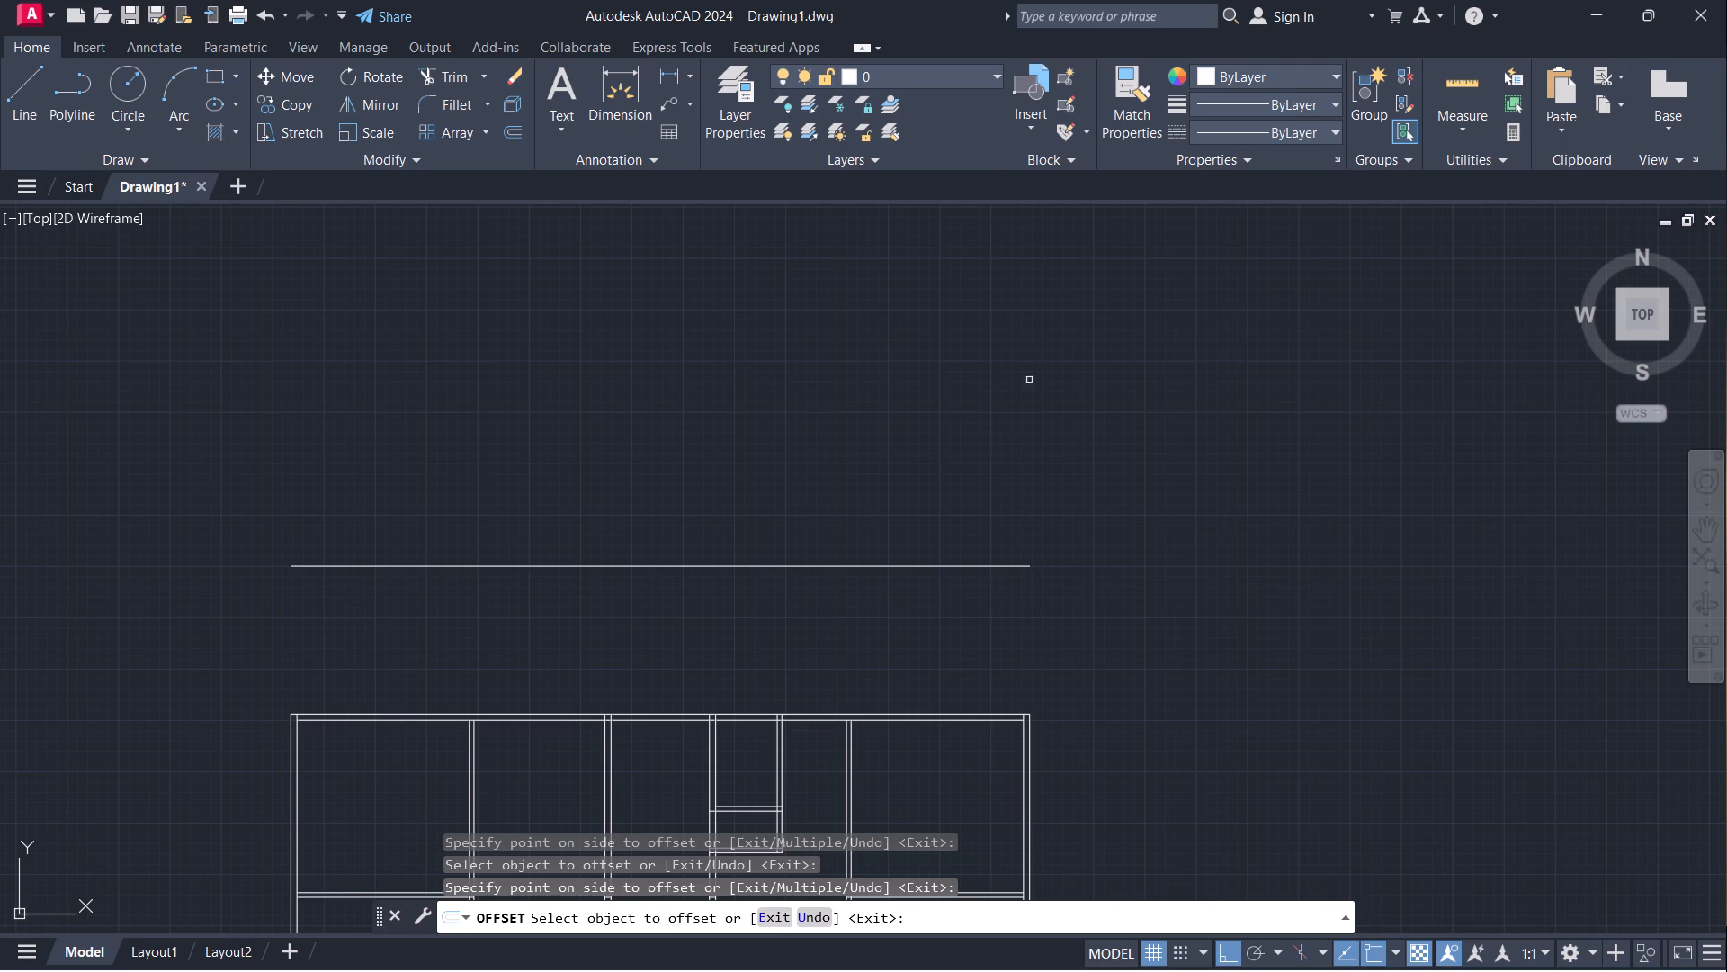
{"action": "scroll", "coordinate": [977, 382], "scroll_direction": "down", "scroll_amount": 2}
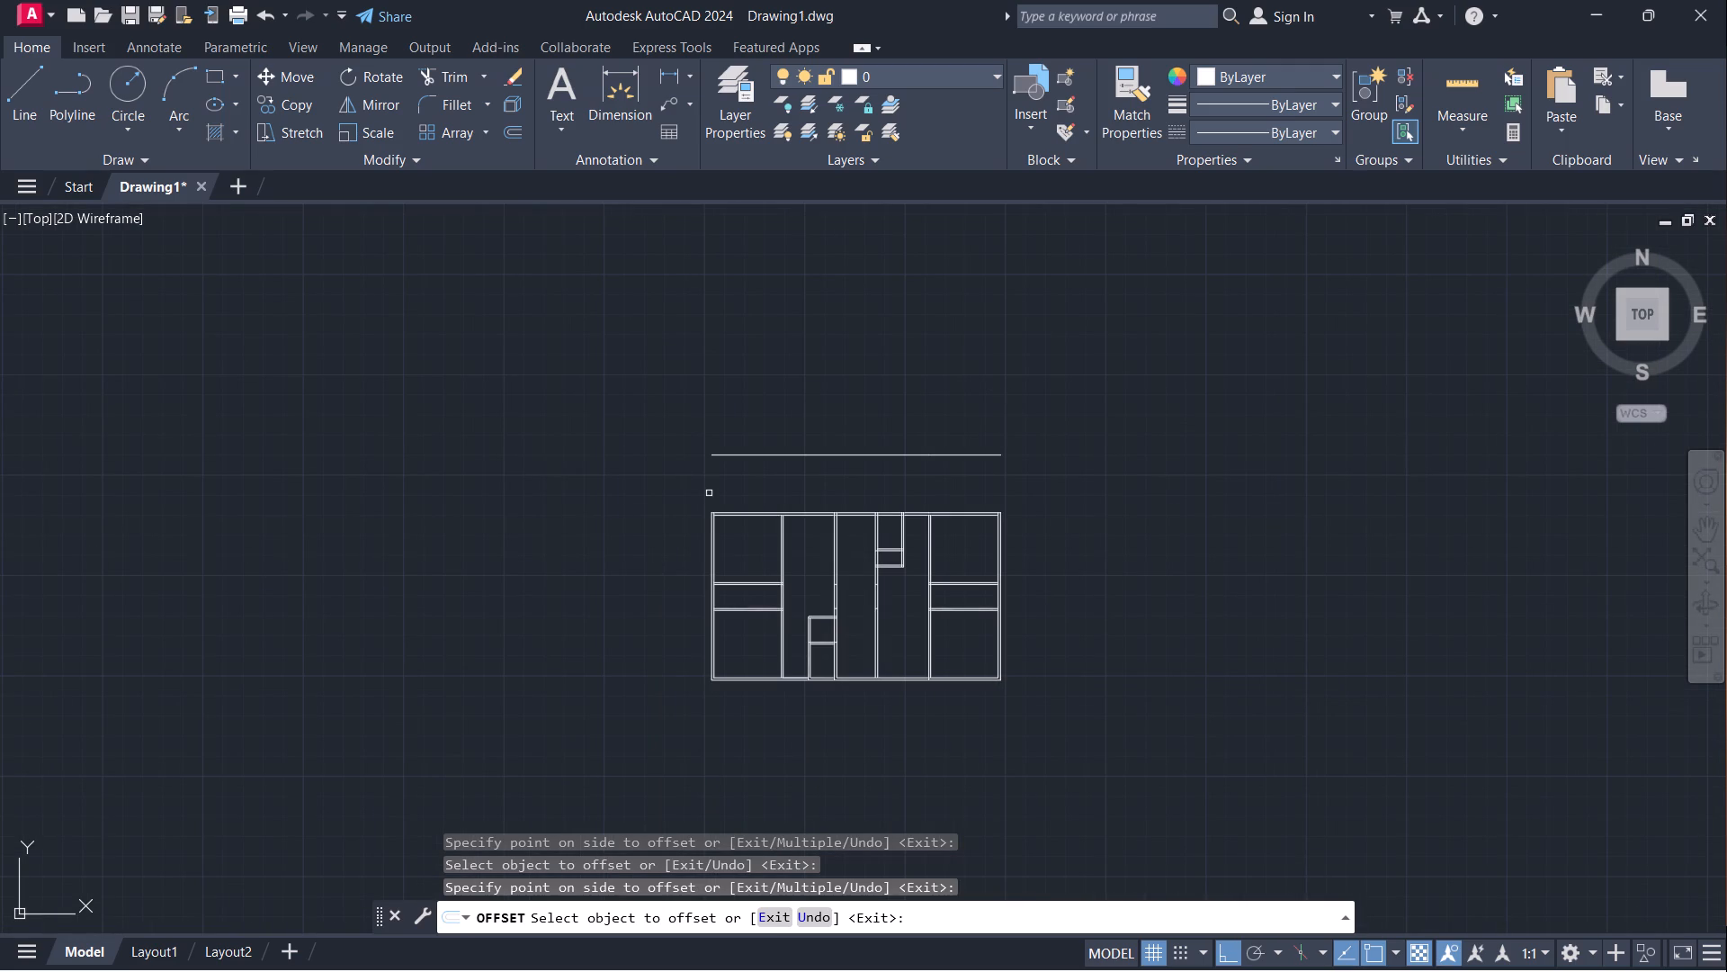
{"action": "scroll", "coordinate": [709, 493], "scroll_direction": "up", "scroll_amount": 1}
{"action": "key", "text": "Escape"}
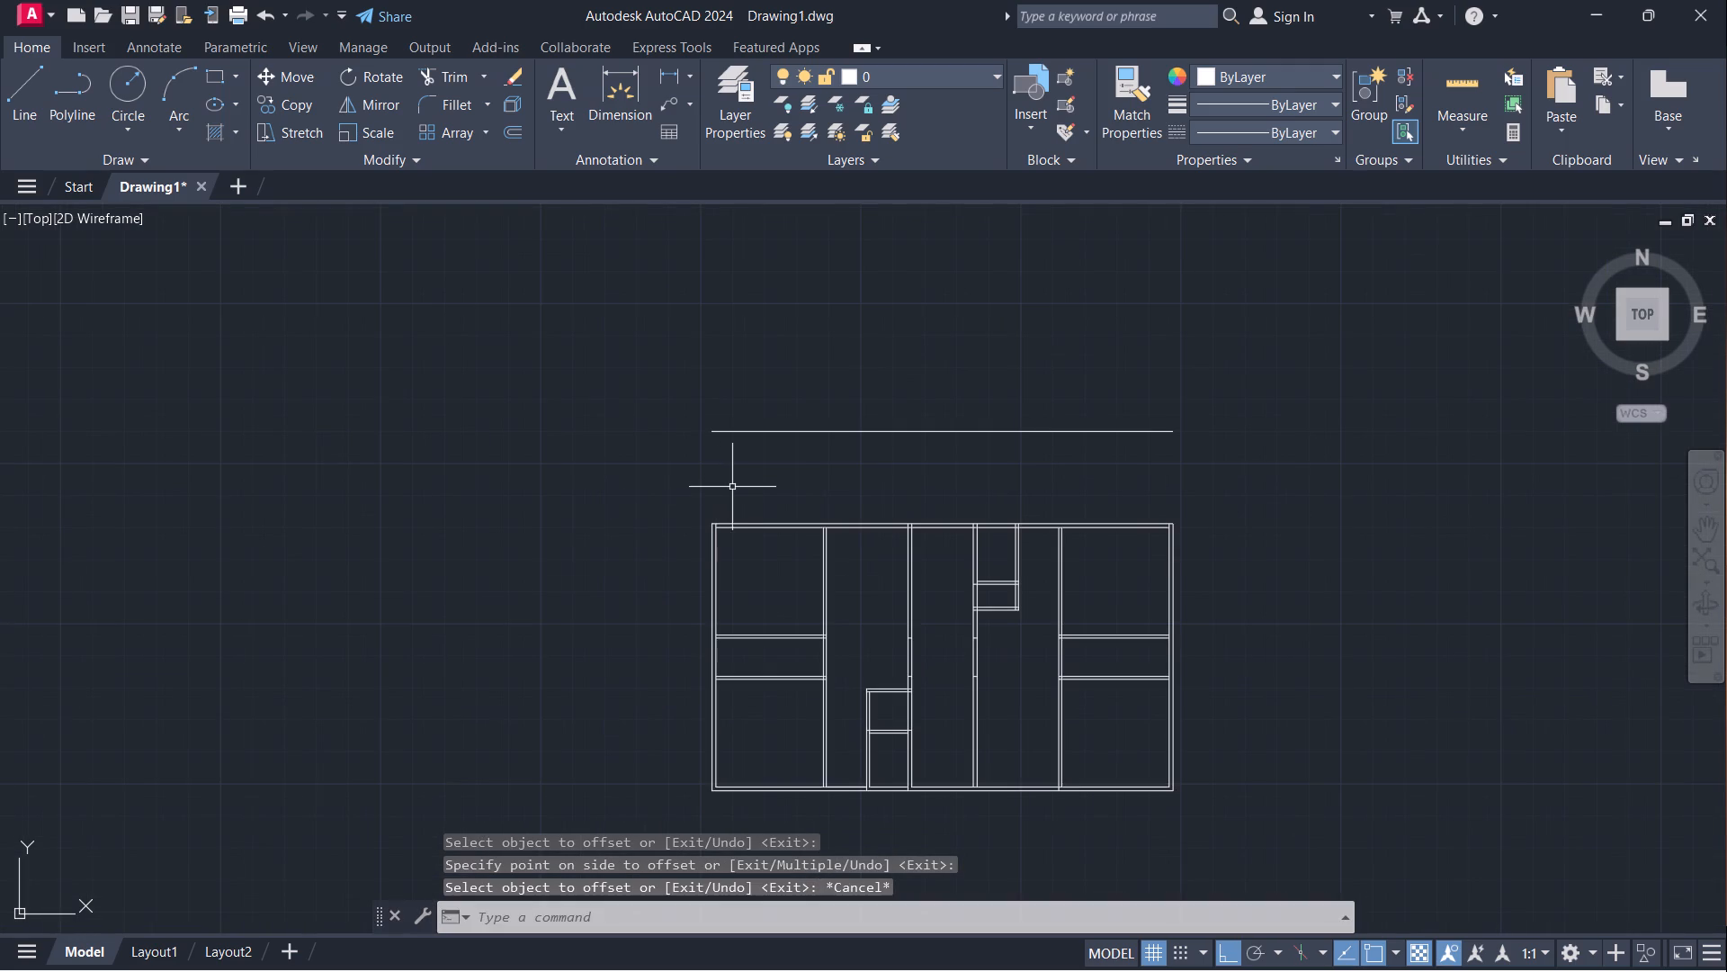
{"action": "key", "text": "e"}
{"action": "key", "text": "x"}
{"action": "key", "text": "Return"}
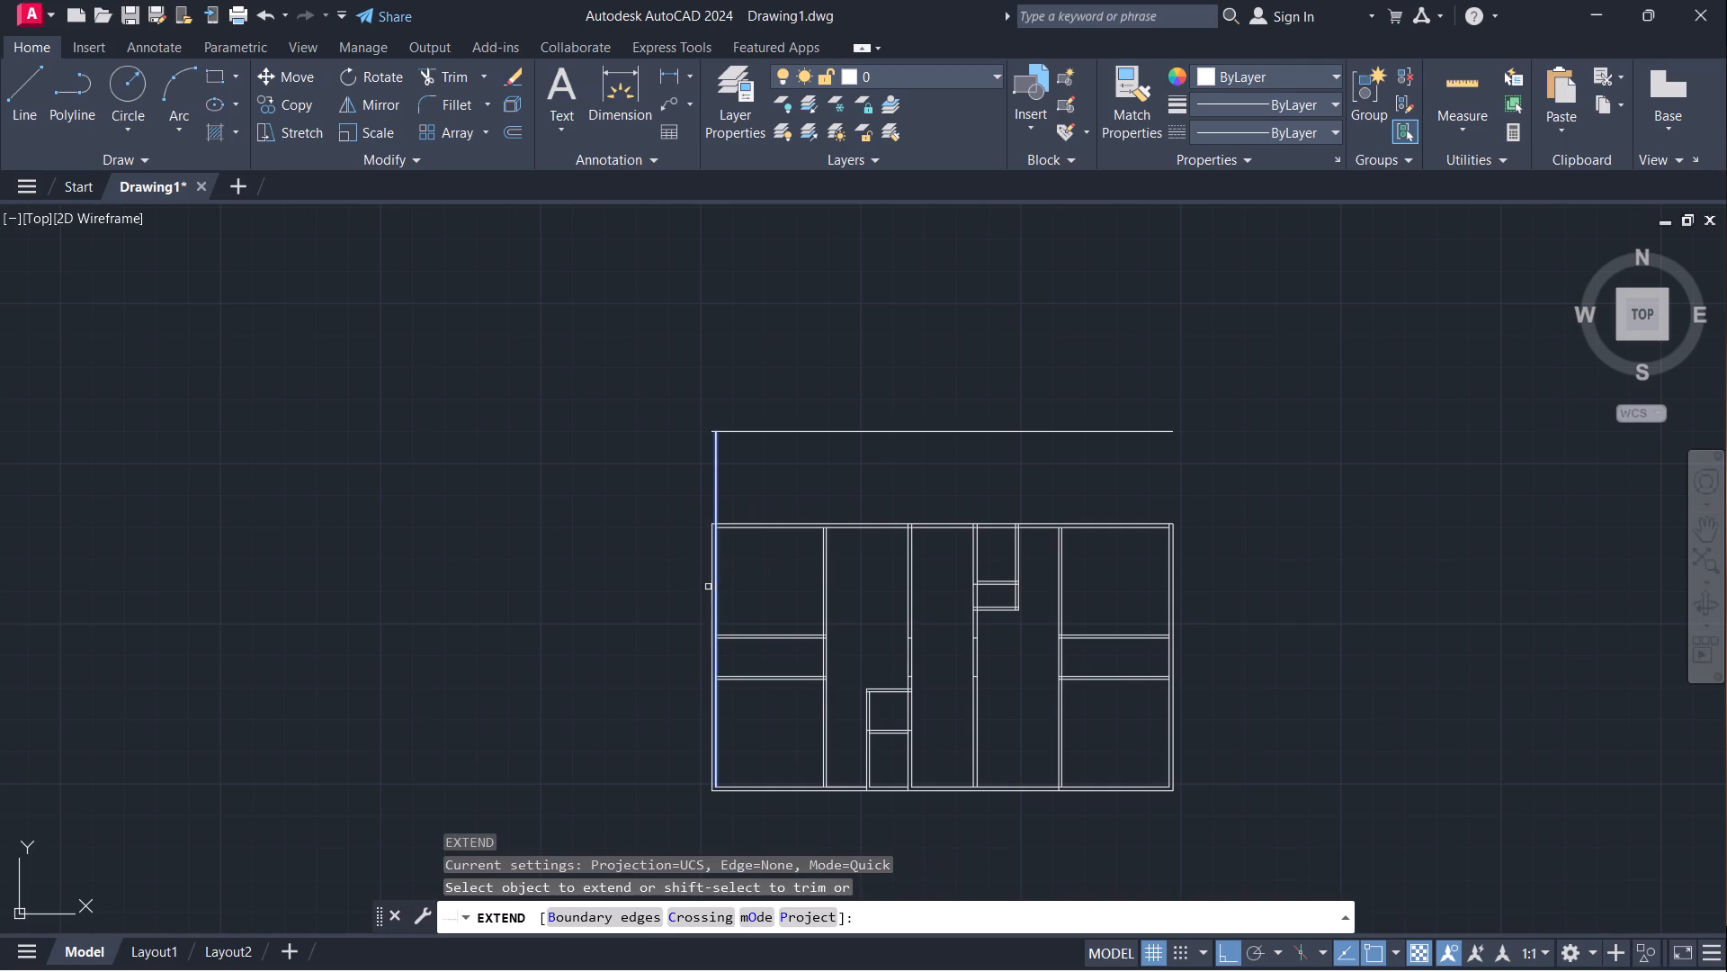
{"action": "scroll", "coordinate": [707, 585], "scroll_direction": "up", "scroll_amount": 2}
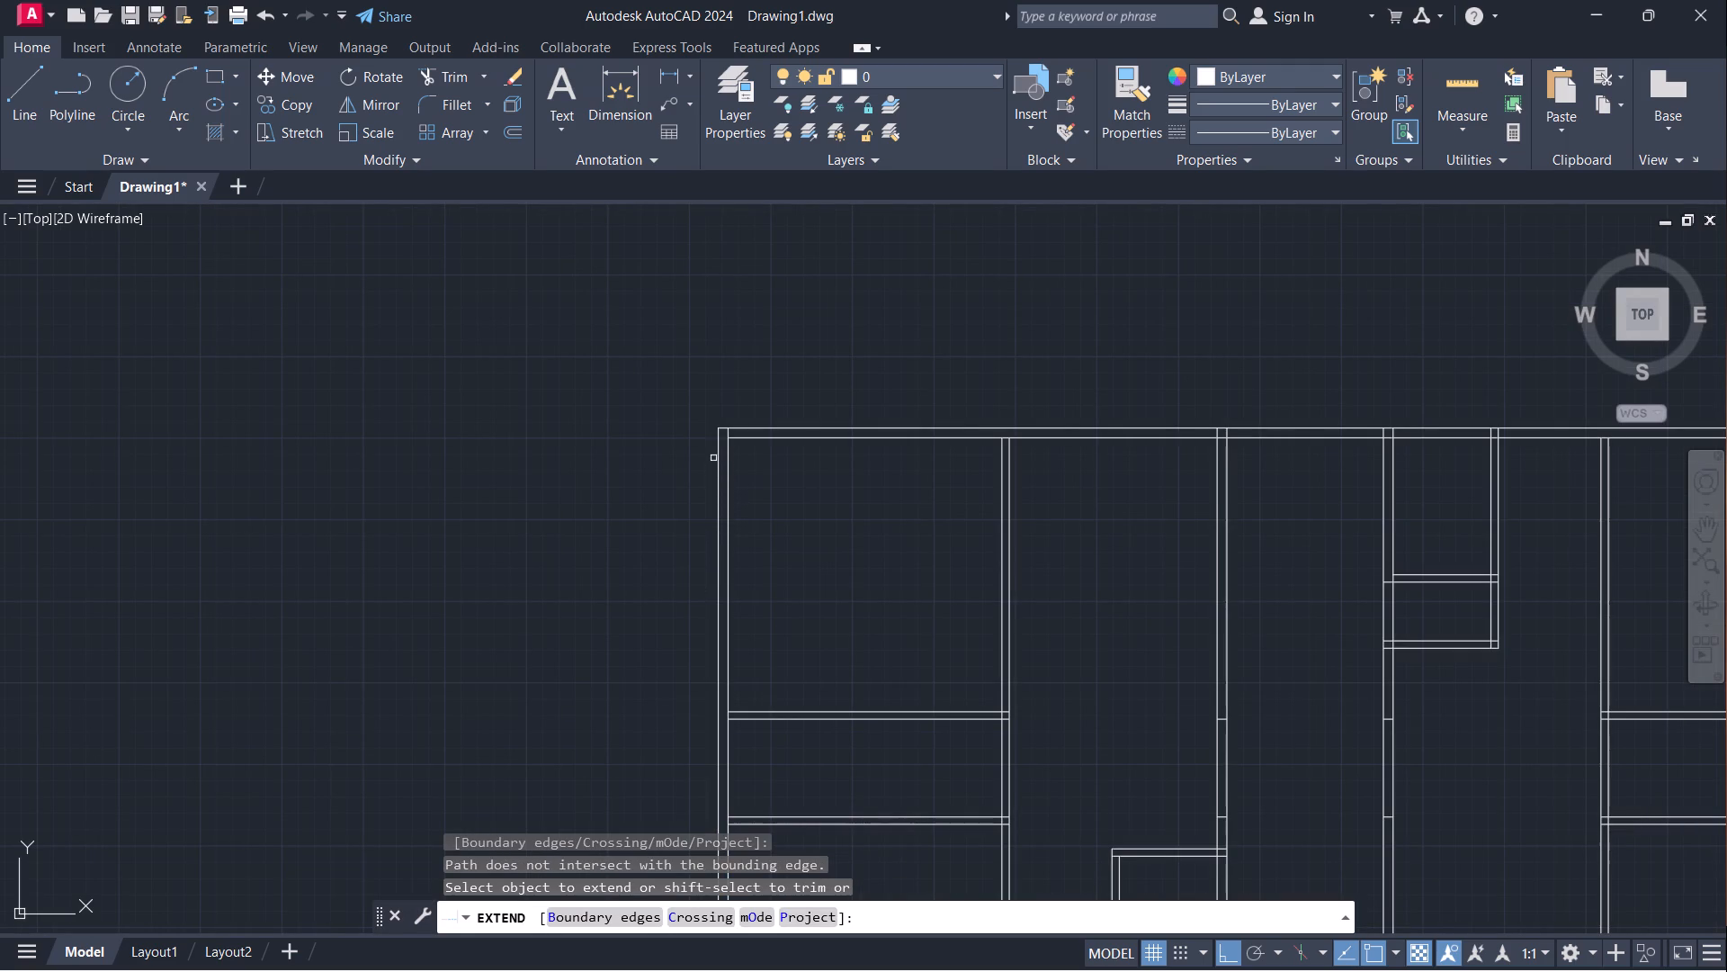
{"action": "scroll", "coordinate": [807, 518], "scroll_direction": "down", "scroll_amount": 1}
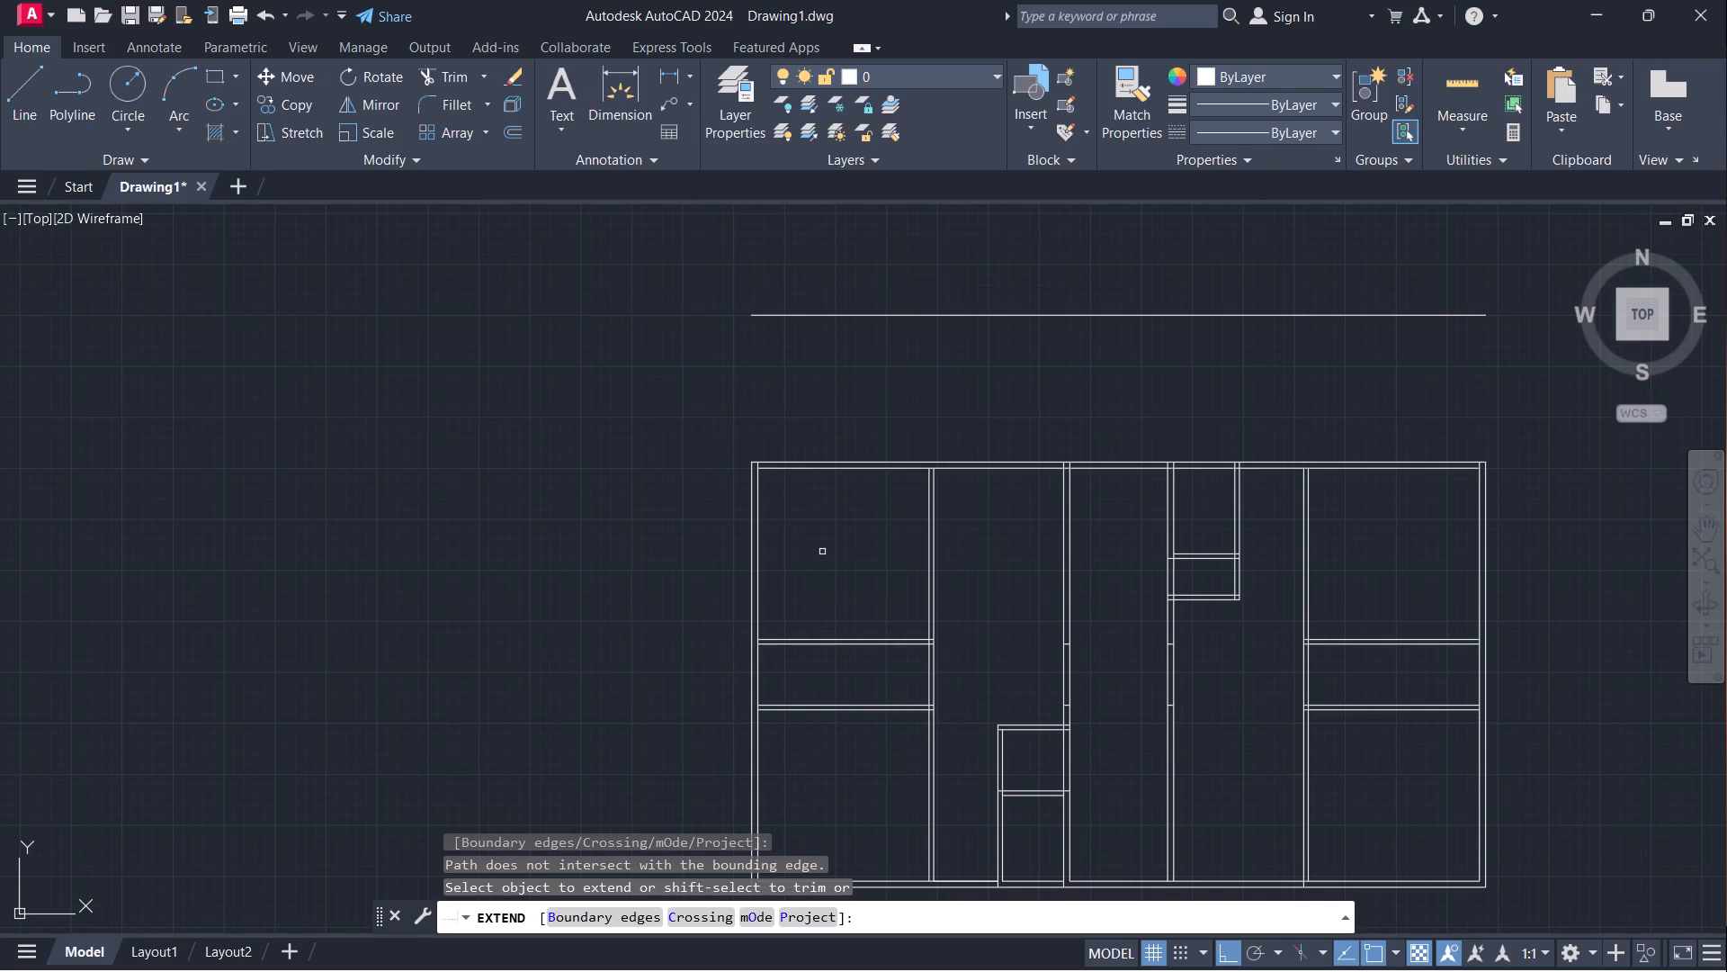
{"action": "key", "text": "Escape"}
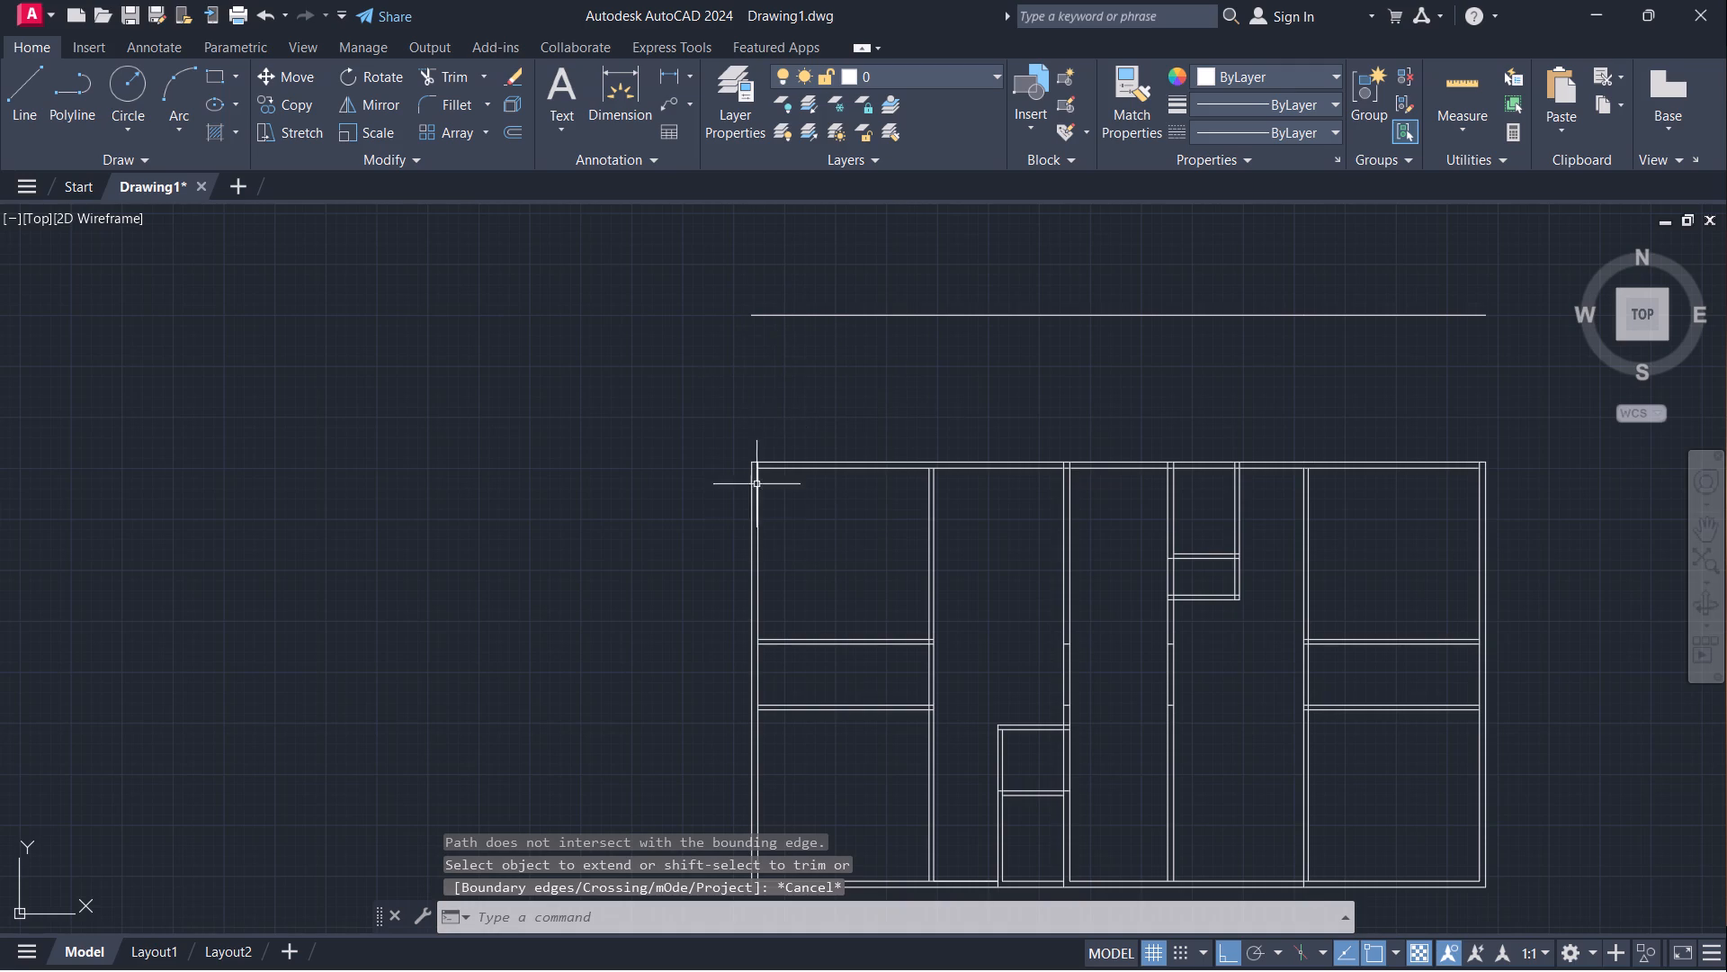
Extend the outer lines of the west and east exterior walls north to the new line above the plan.
{"action": "scroll", "coordinate": [744, 533], "scroll_direction": "up", "scroll_amount": 2}
{"action": "scroll", "coordinate": [894, 512], "scroll_direction": "down", "scroll_amount": 2}
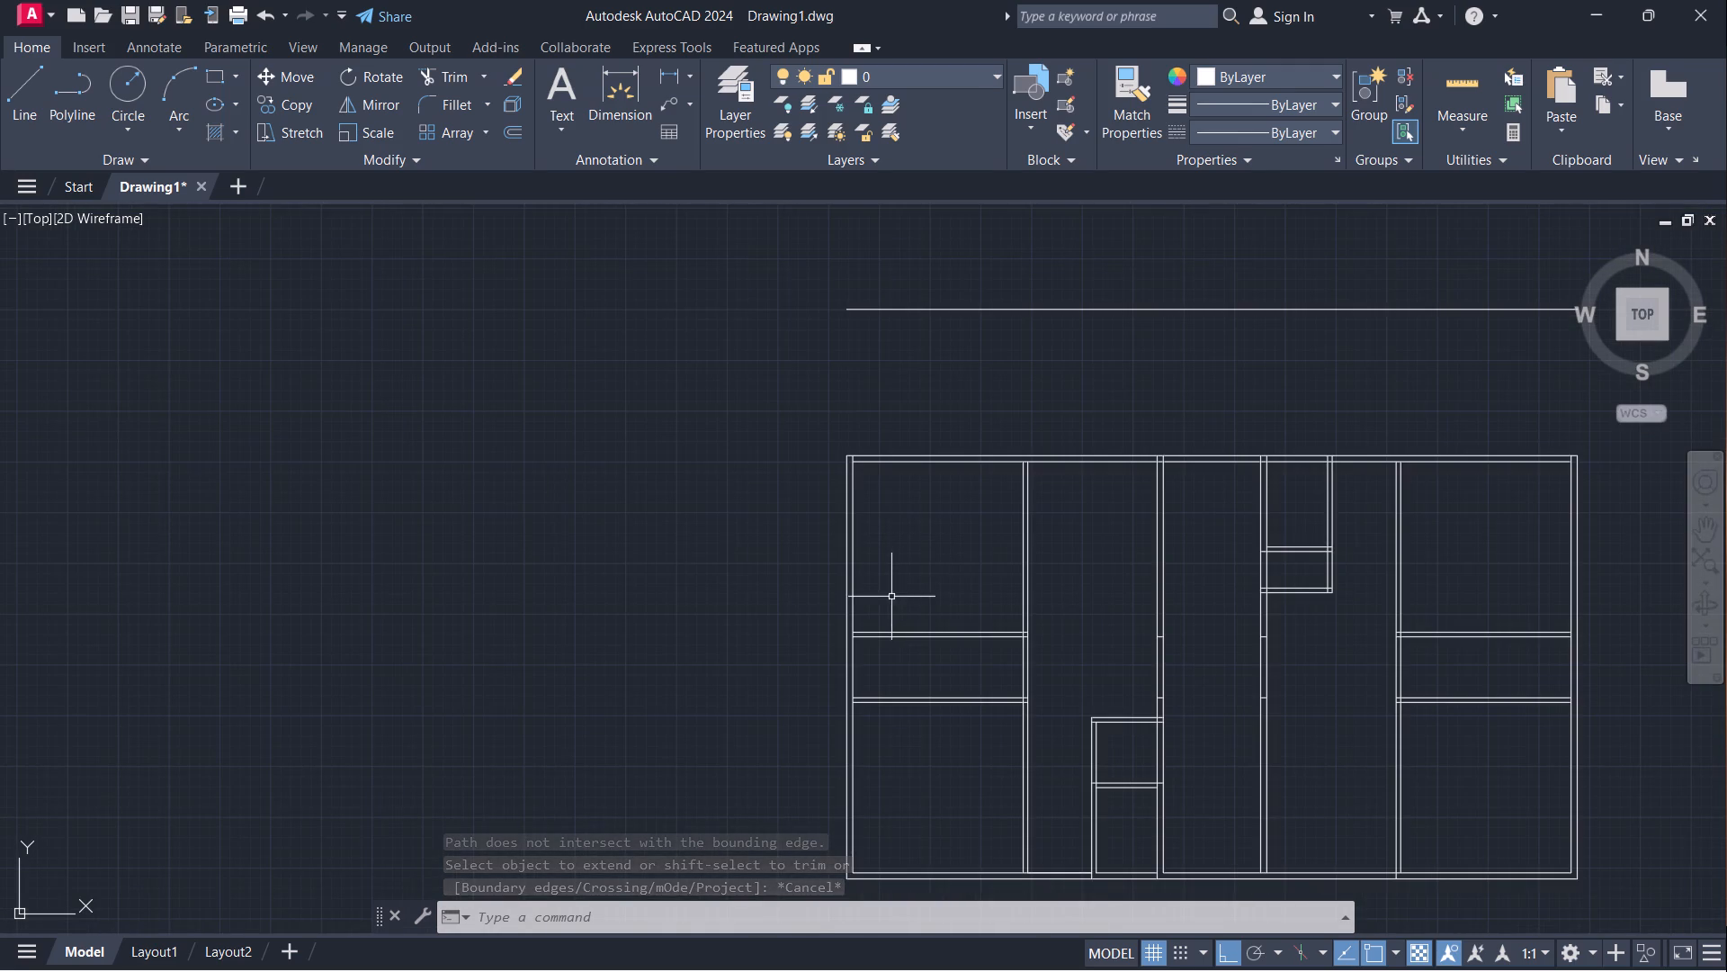
{"action": "type", "text": "ex"}
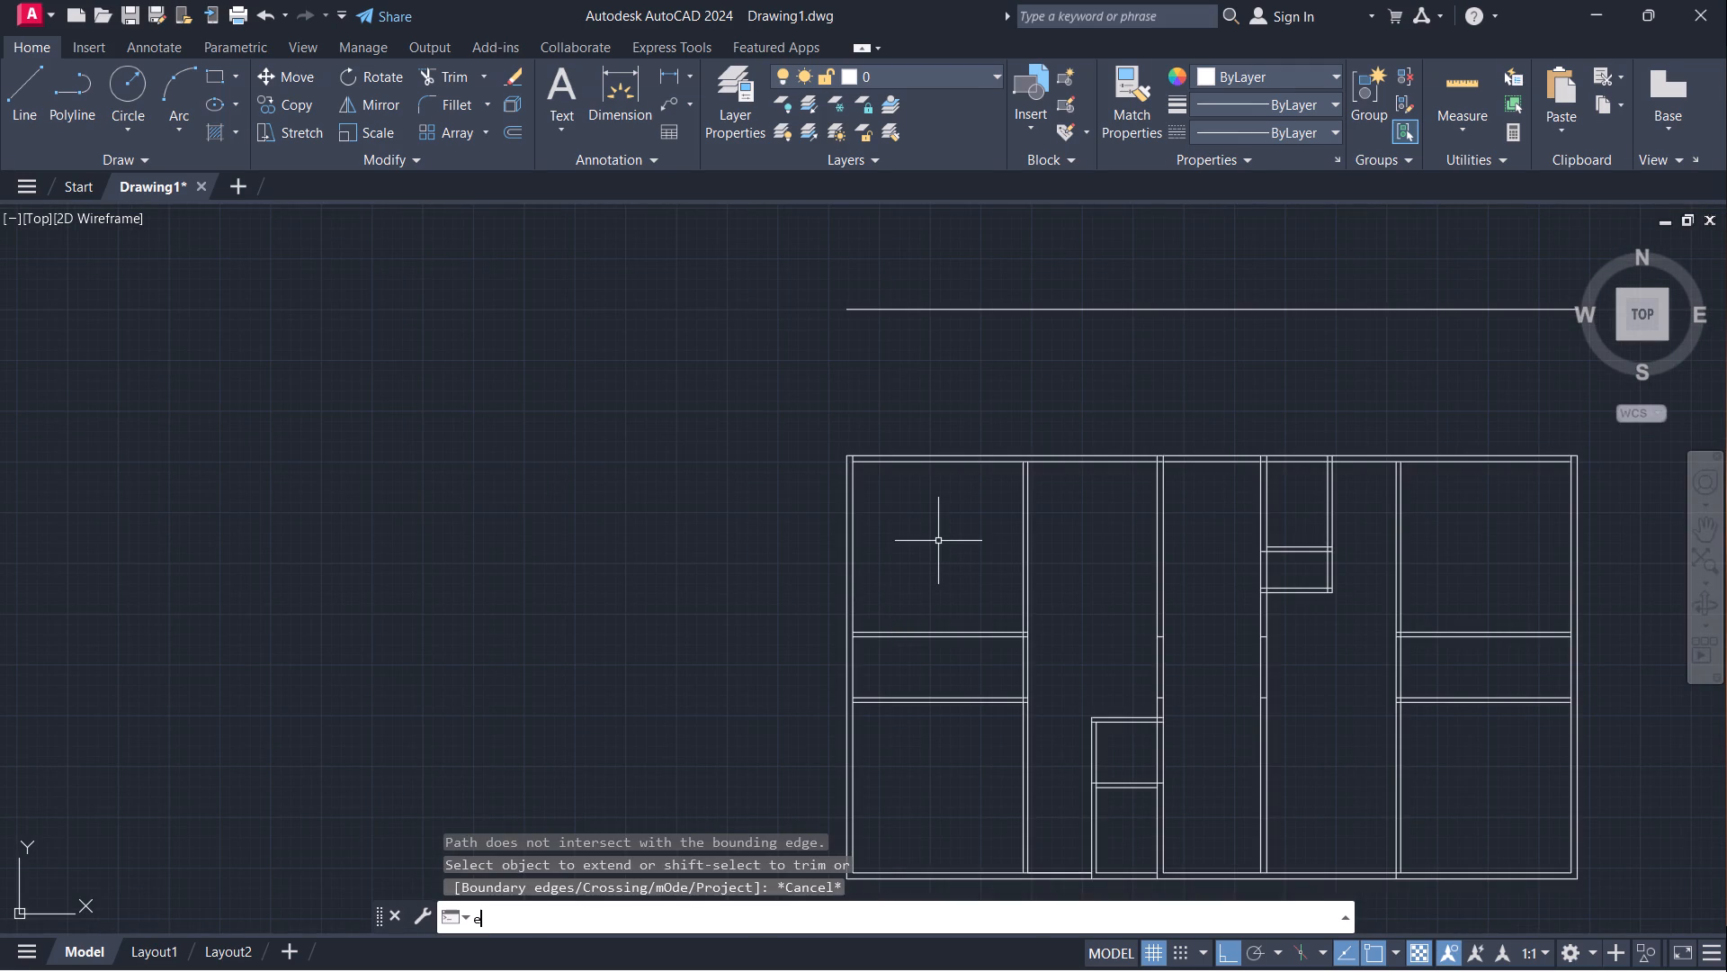
{"action": "key", "text": "Return"}
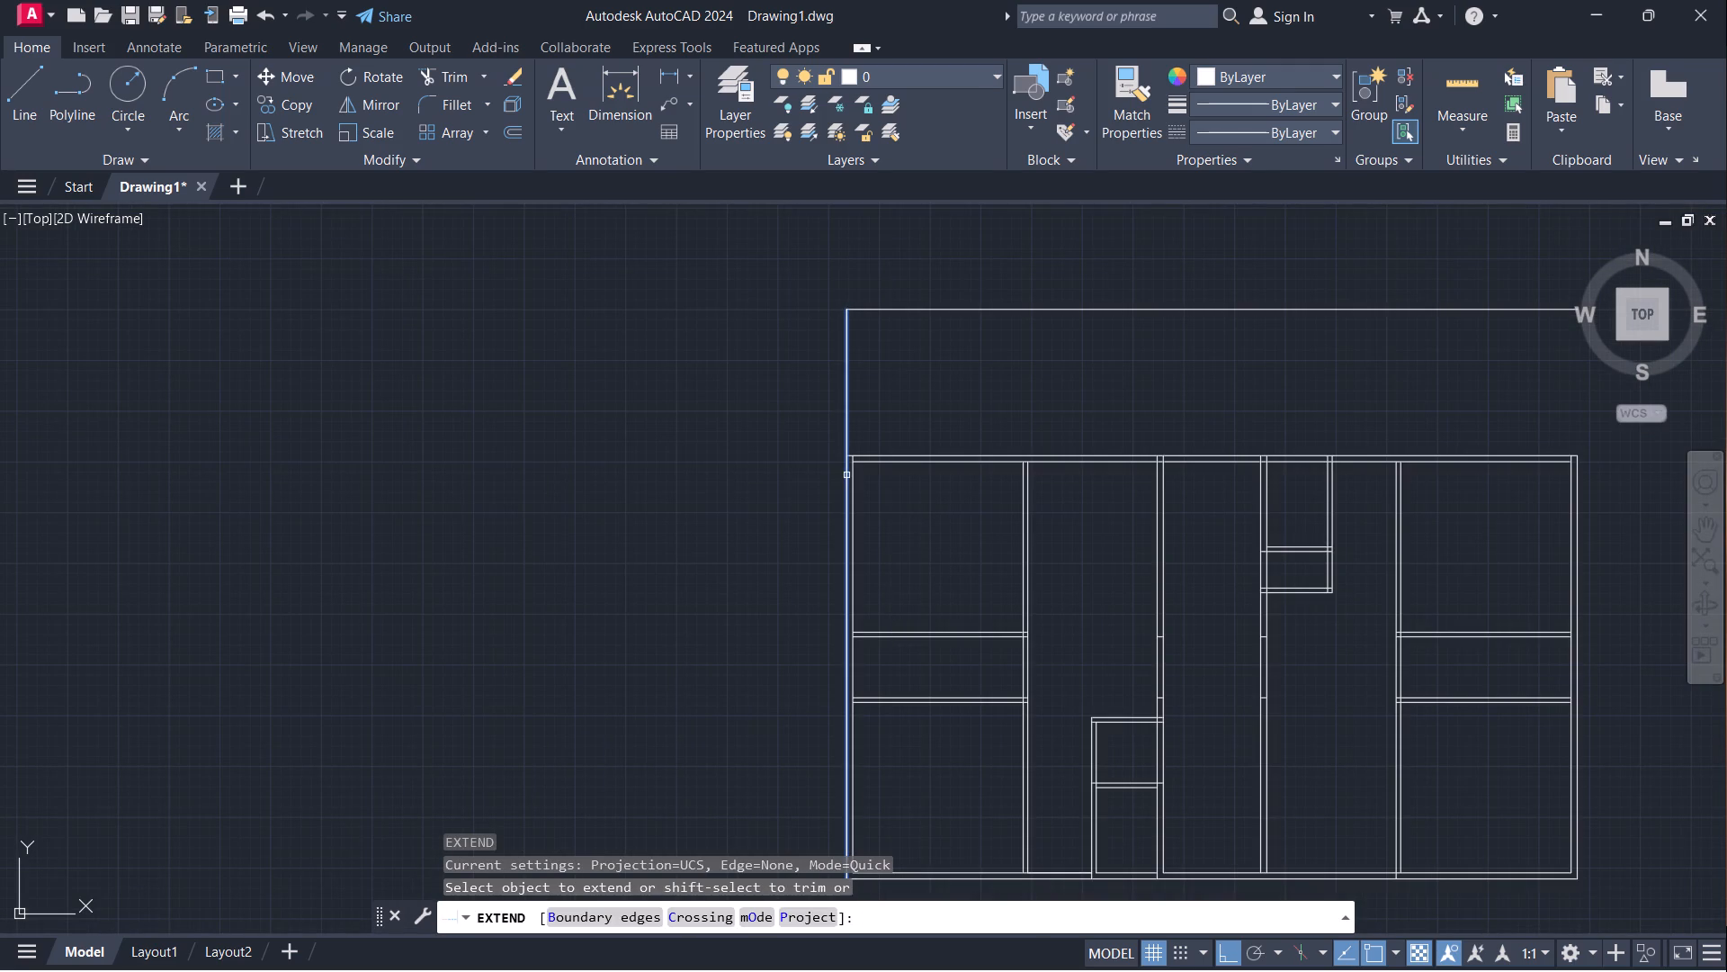
{"action": "left_click", "coordinate": [846, 475]}
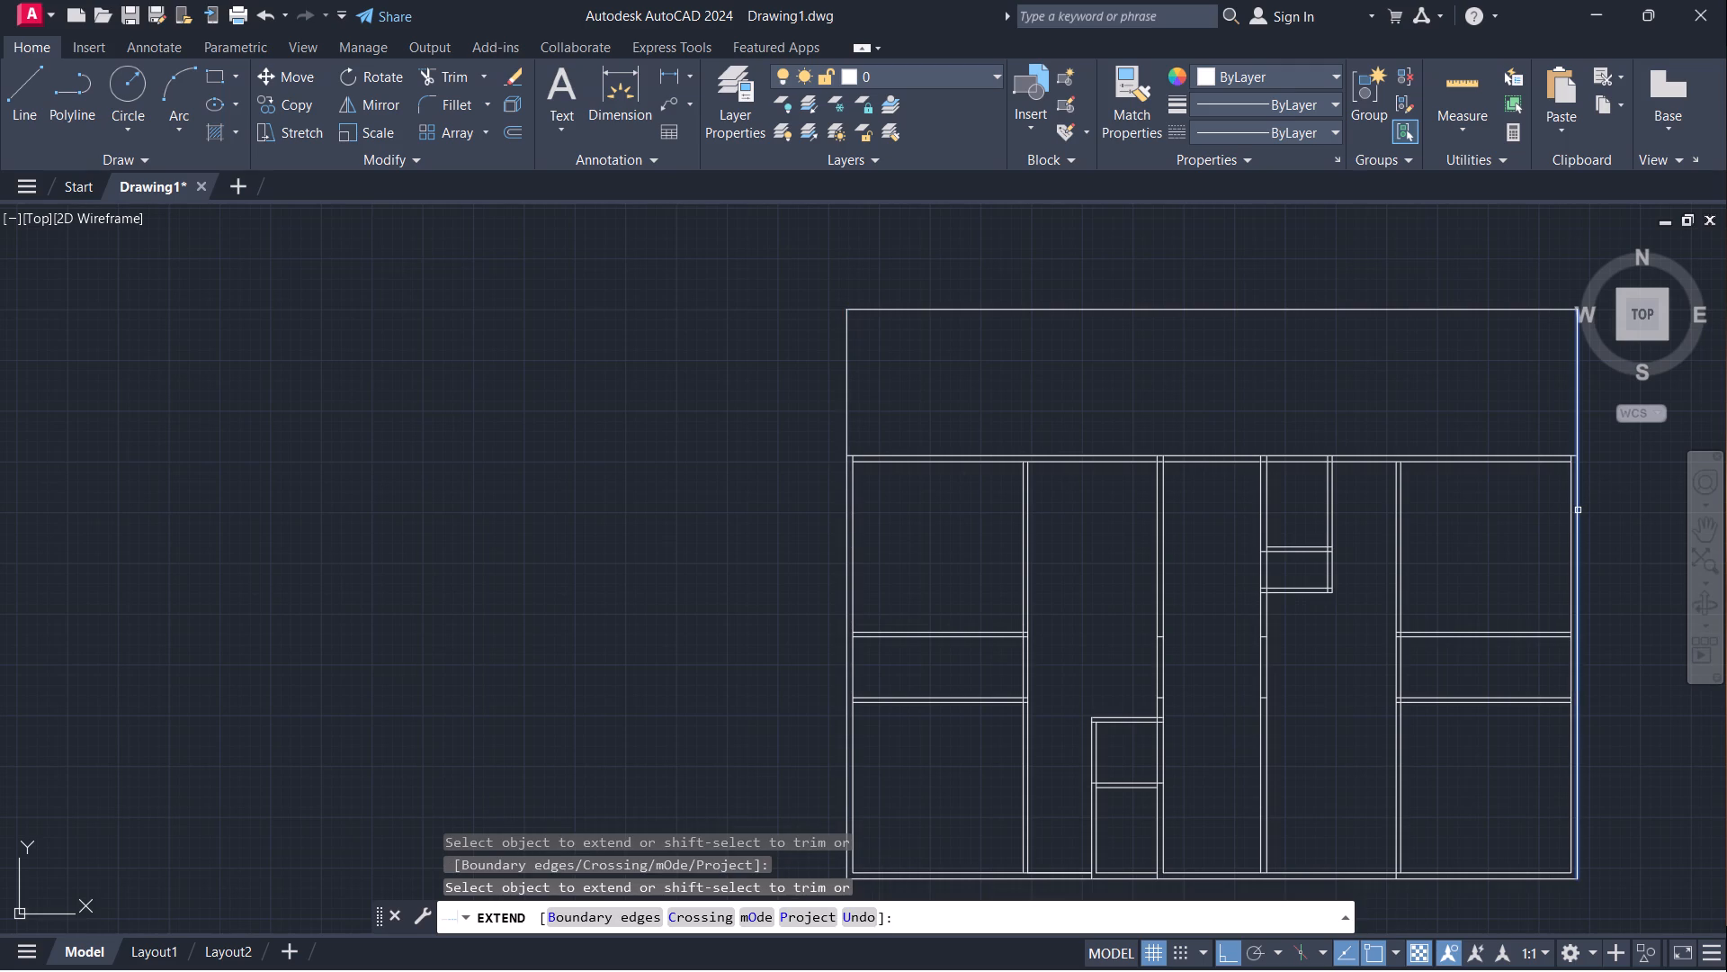
{"action": "left_click", "coordinate": [1578, 510]}
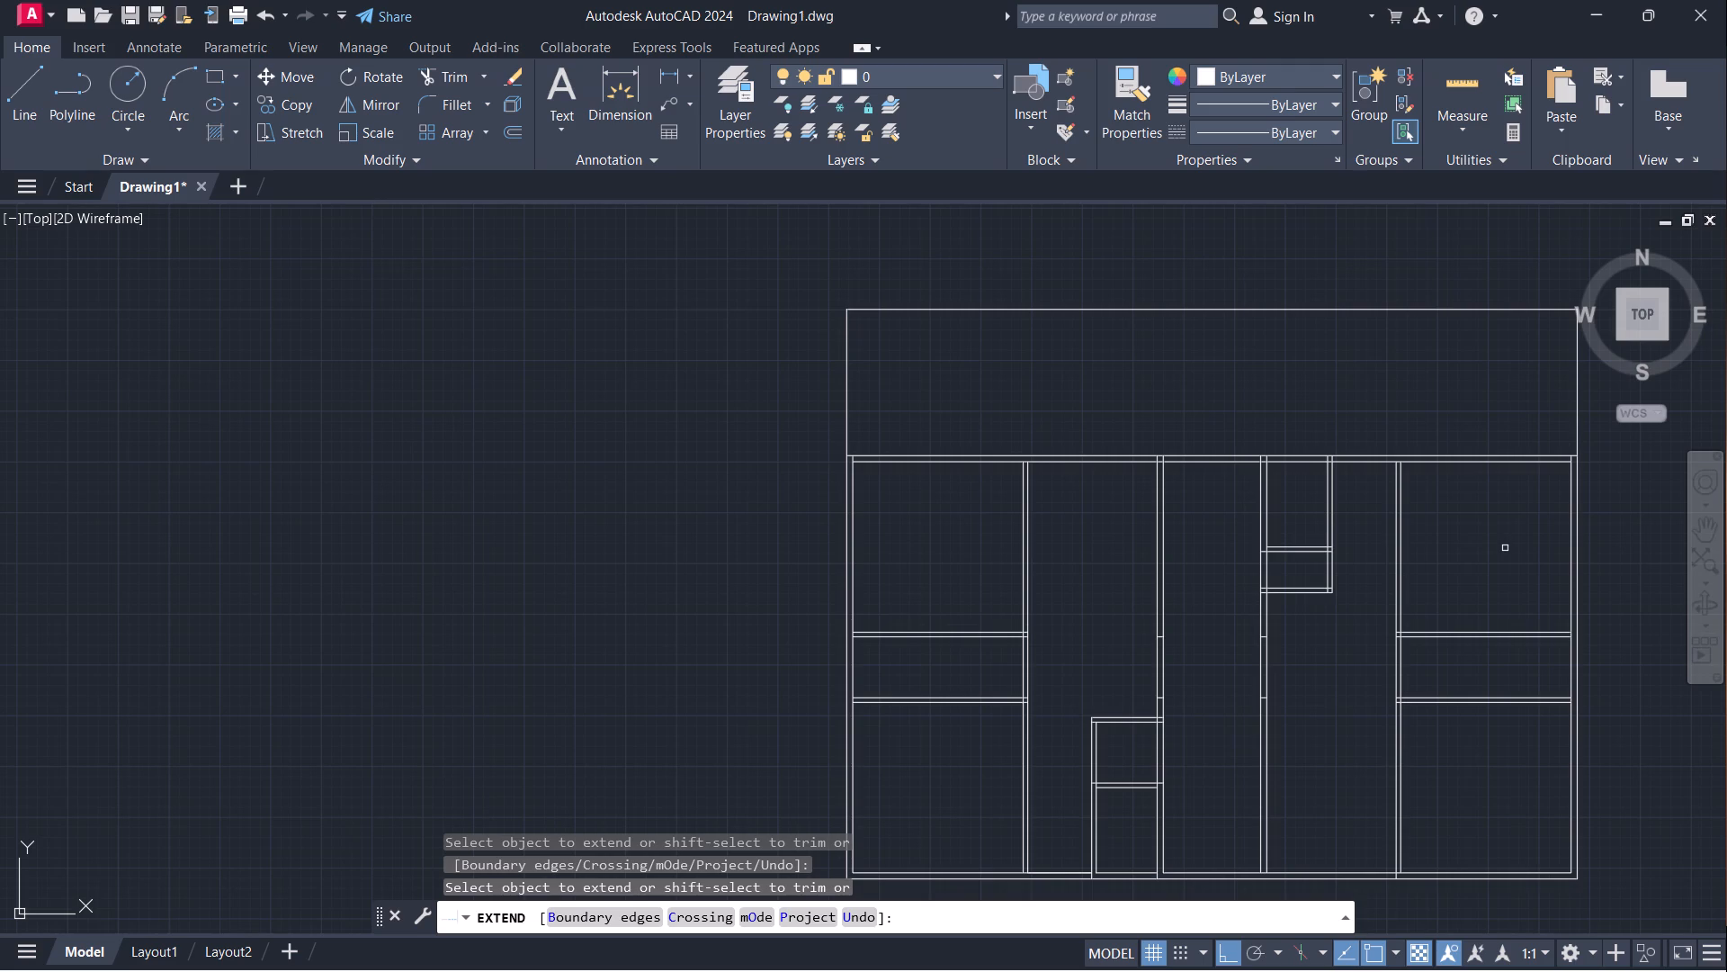
{"action": "middle_click_drag", "start_coordinate": [1504, 549], "coordinate": [1233, 610]}
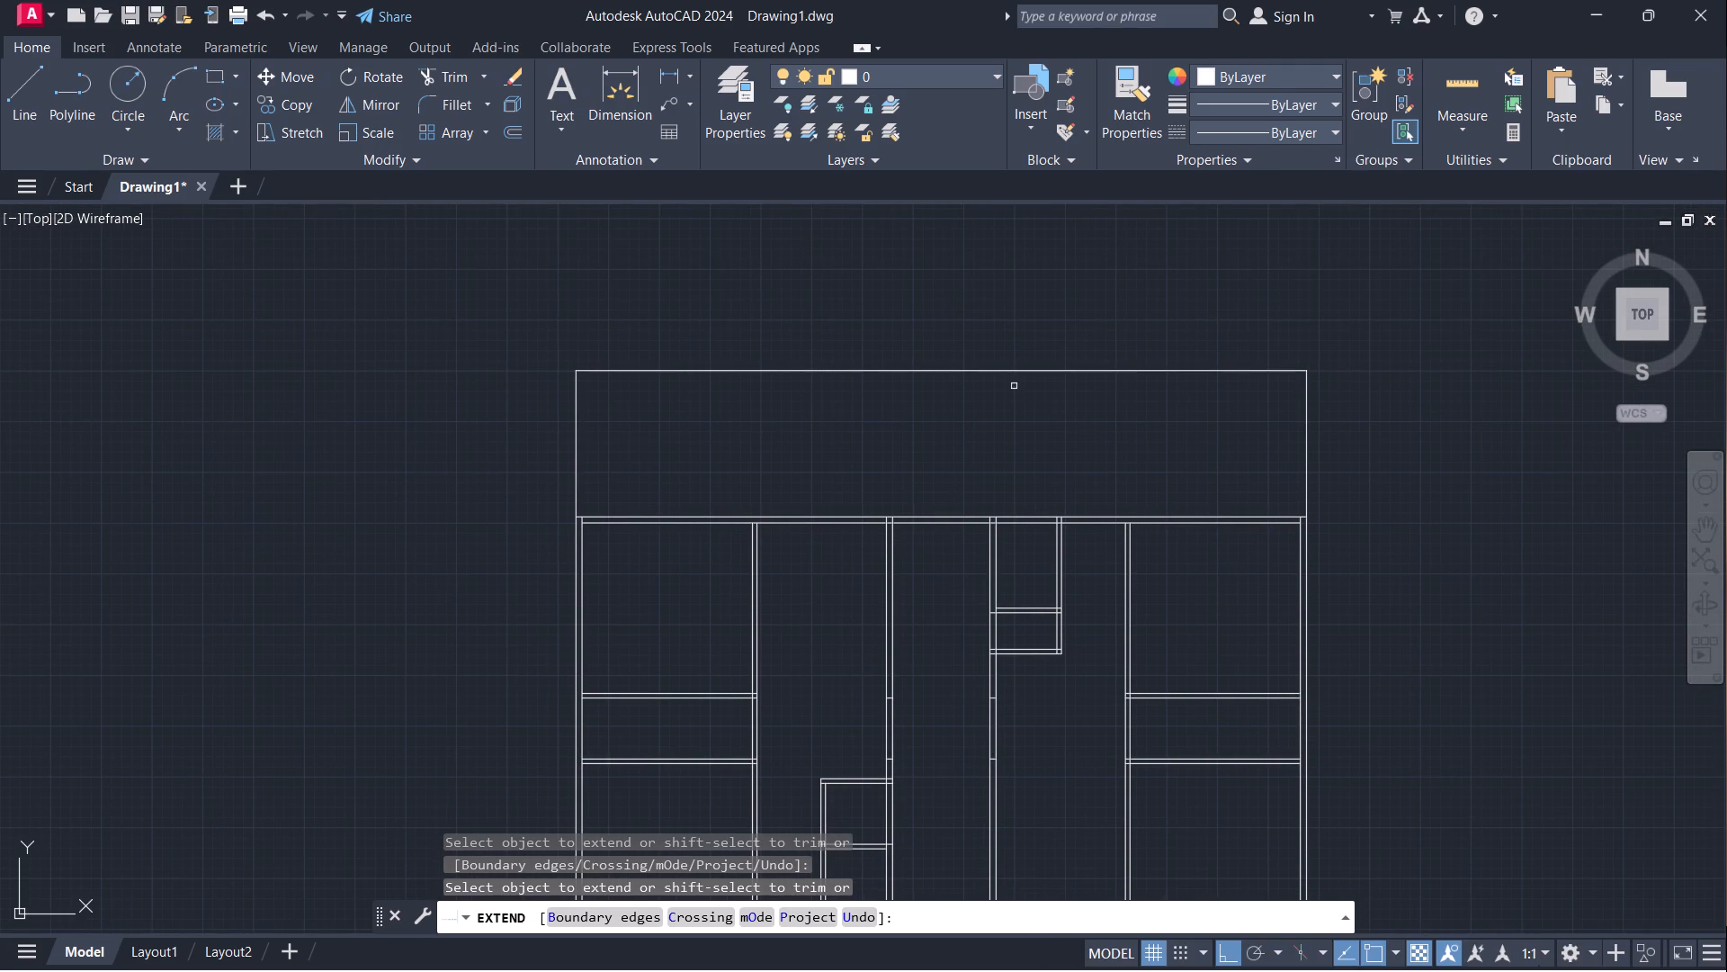
{"action": "key", "text": "grave"}
{"action": "scroll", "coordinate": [980, 393], "scroll_direction": "down", "scroll_amount": 1}
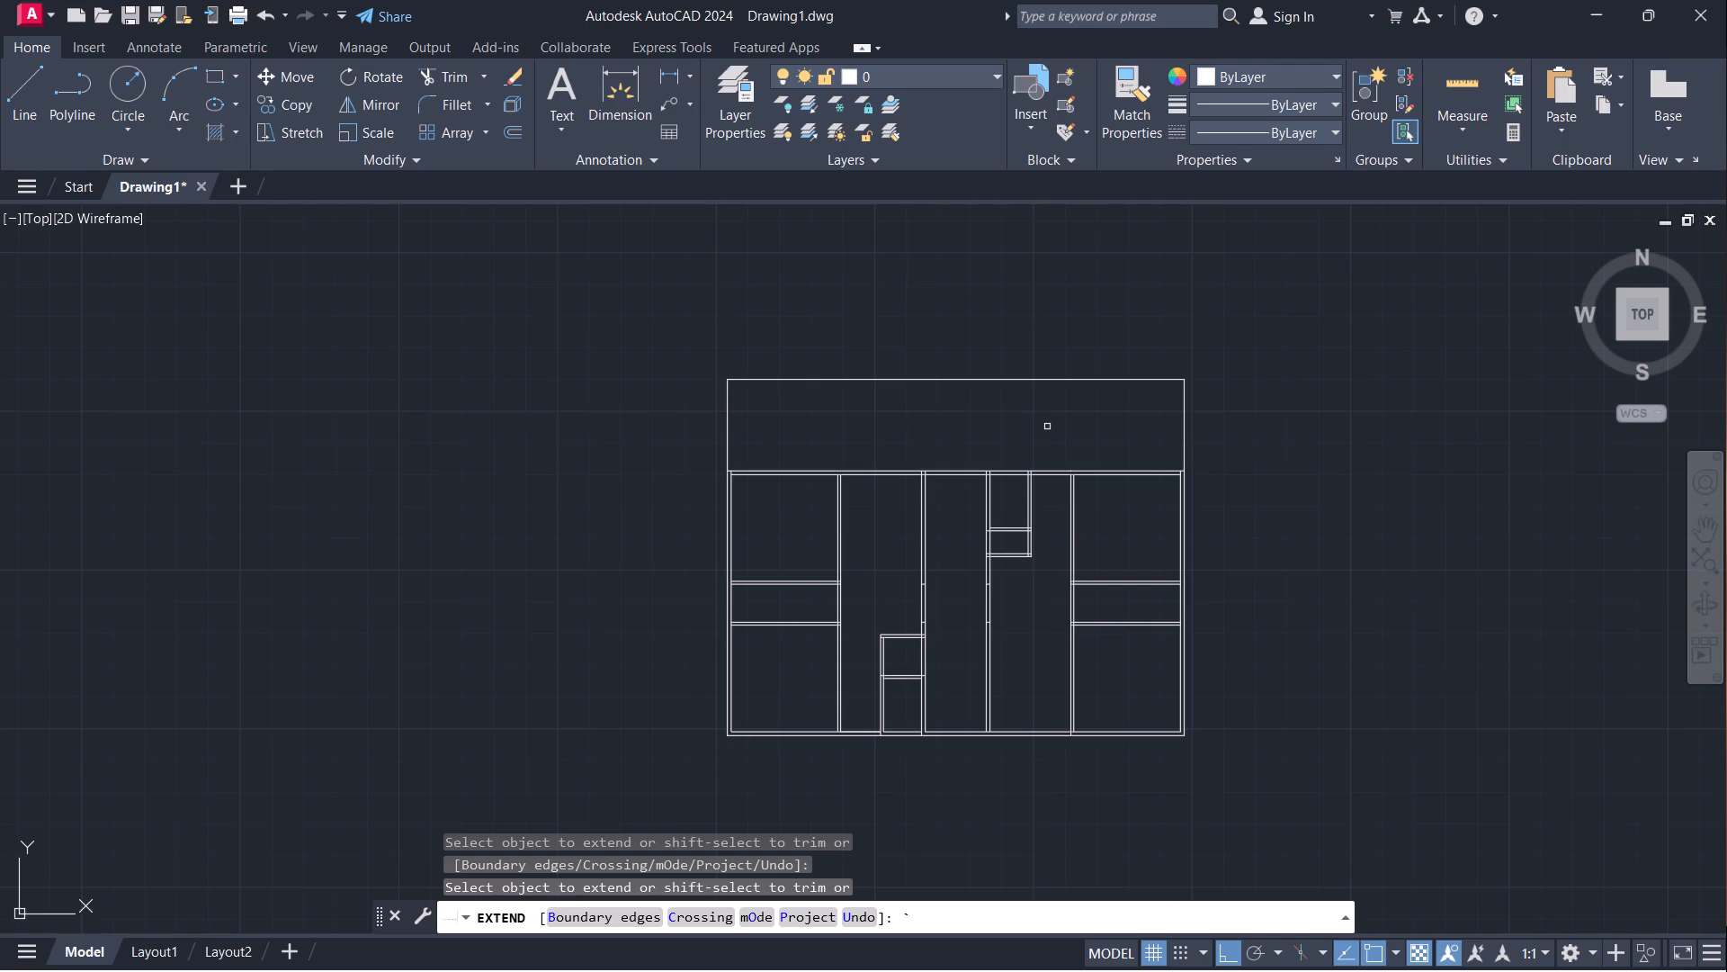
{"action": "key", "text": "Escape"}
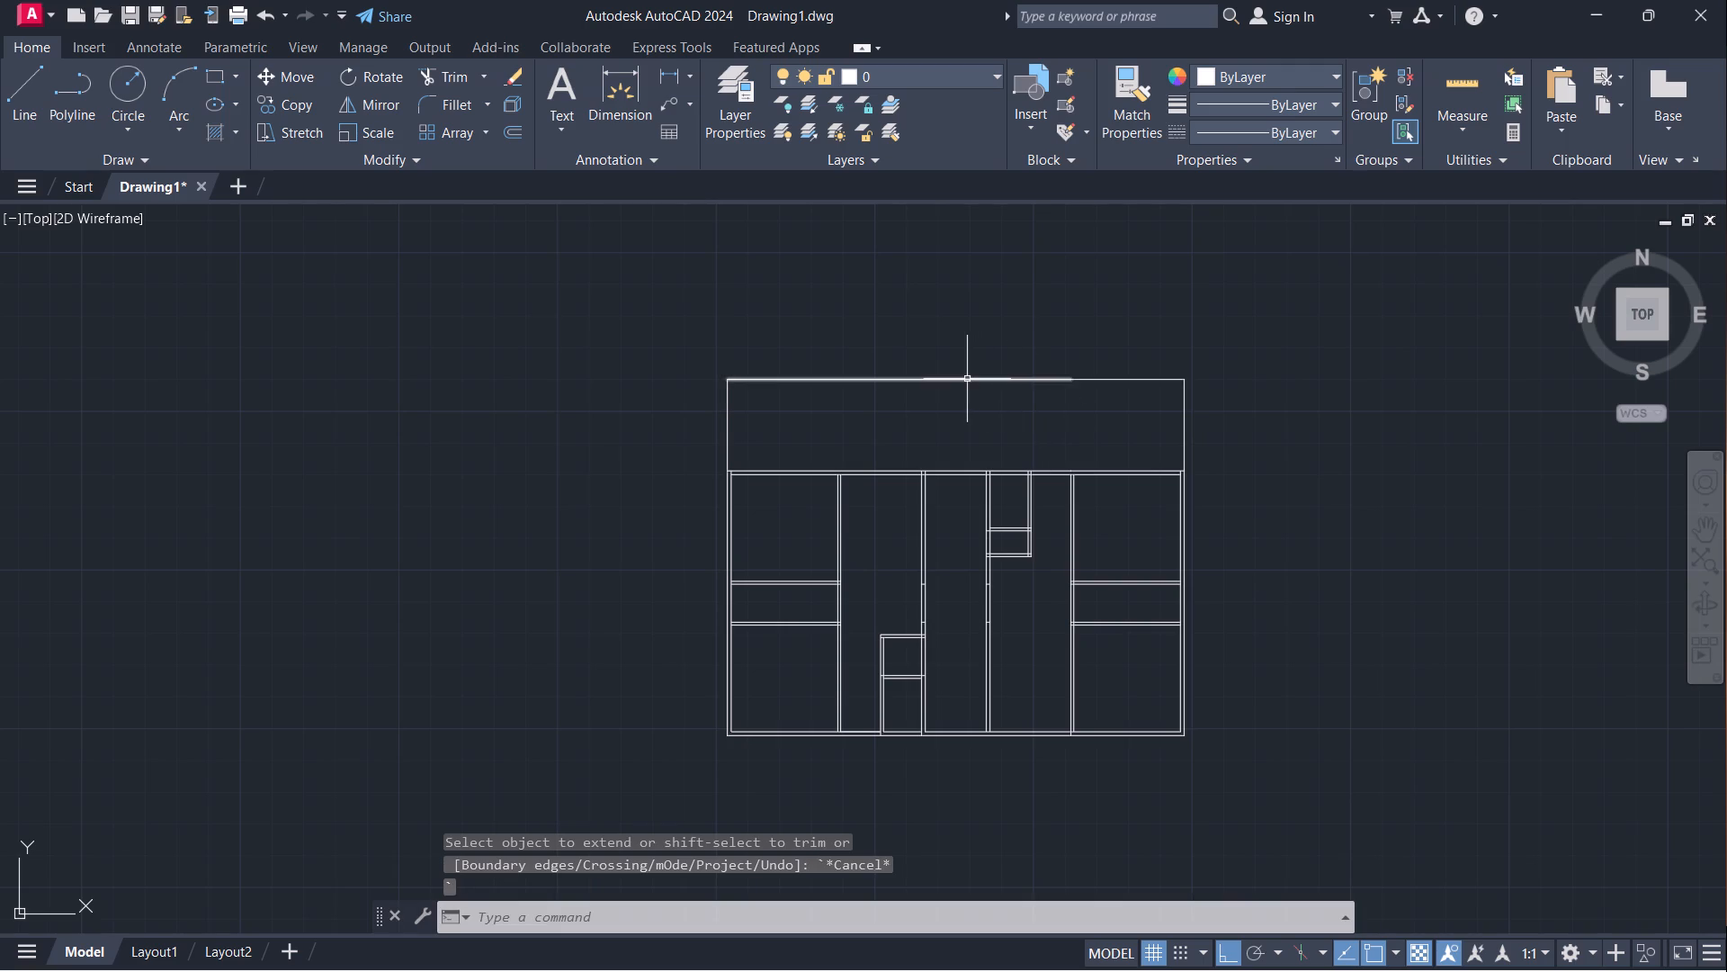
Offset both segments of the new northern line 6" outward to the north to form the wall thickness.
{"action": "left_click", "coordinate": [967, 380]}
{"action": "left_click", "coordinate": [1125, 379]}
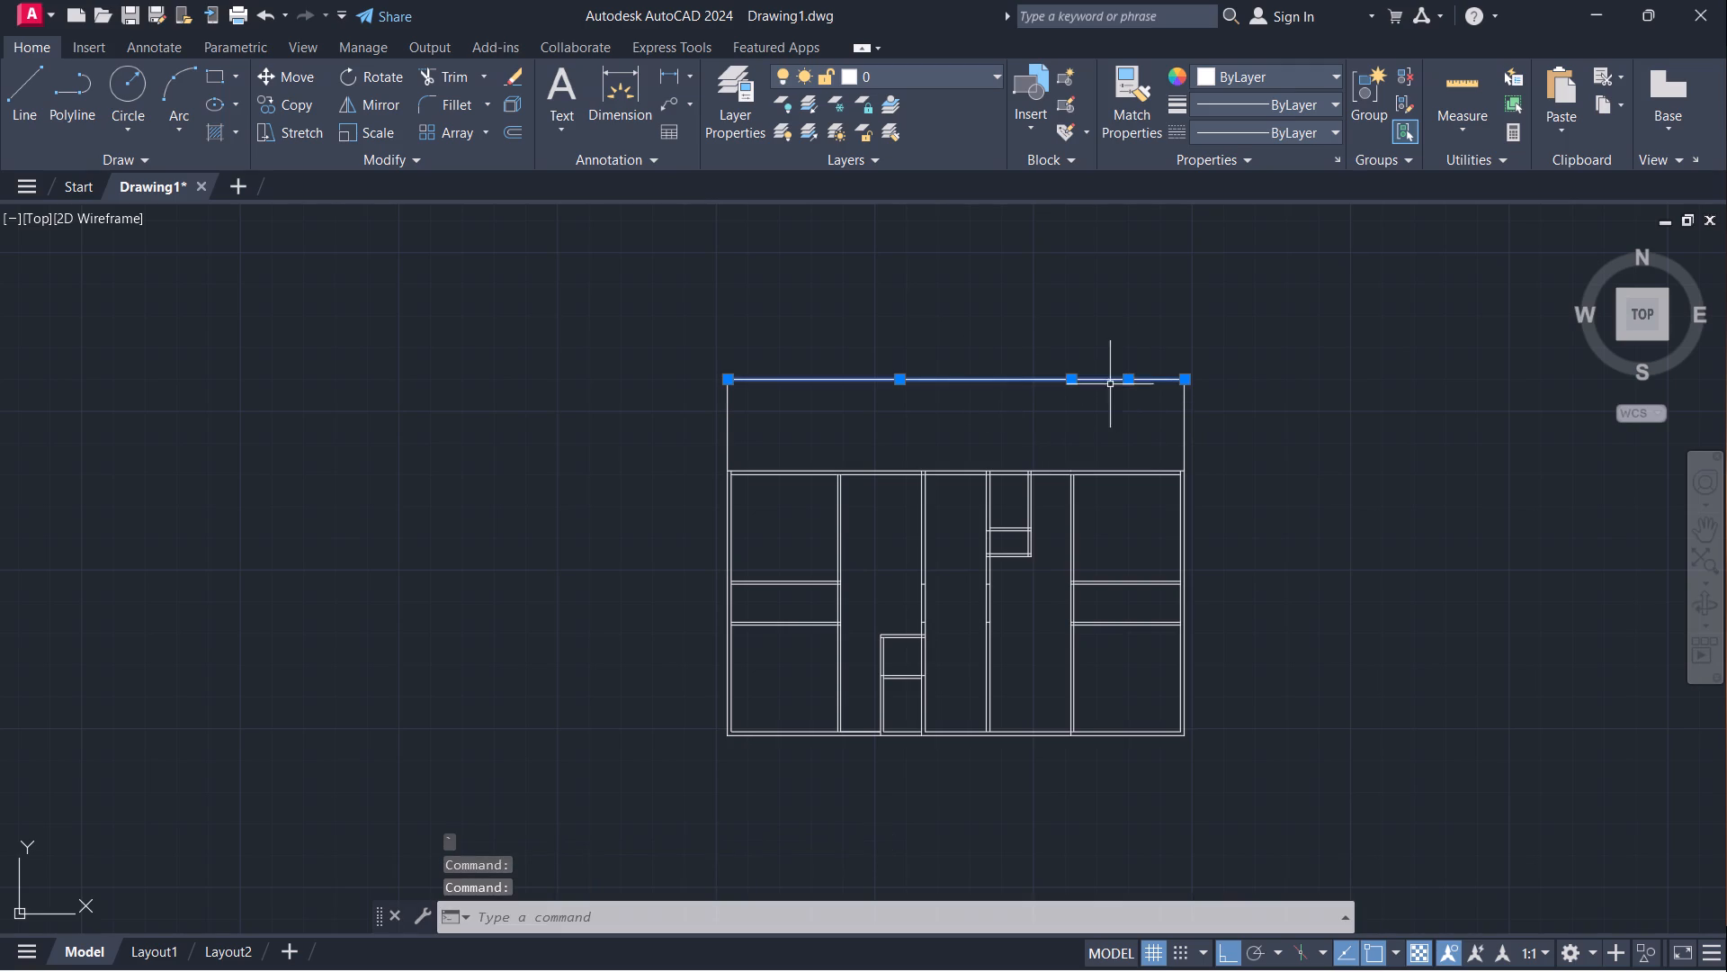
{"action": "key", "text": "o"}
{"action": "key", "text": "Return"}
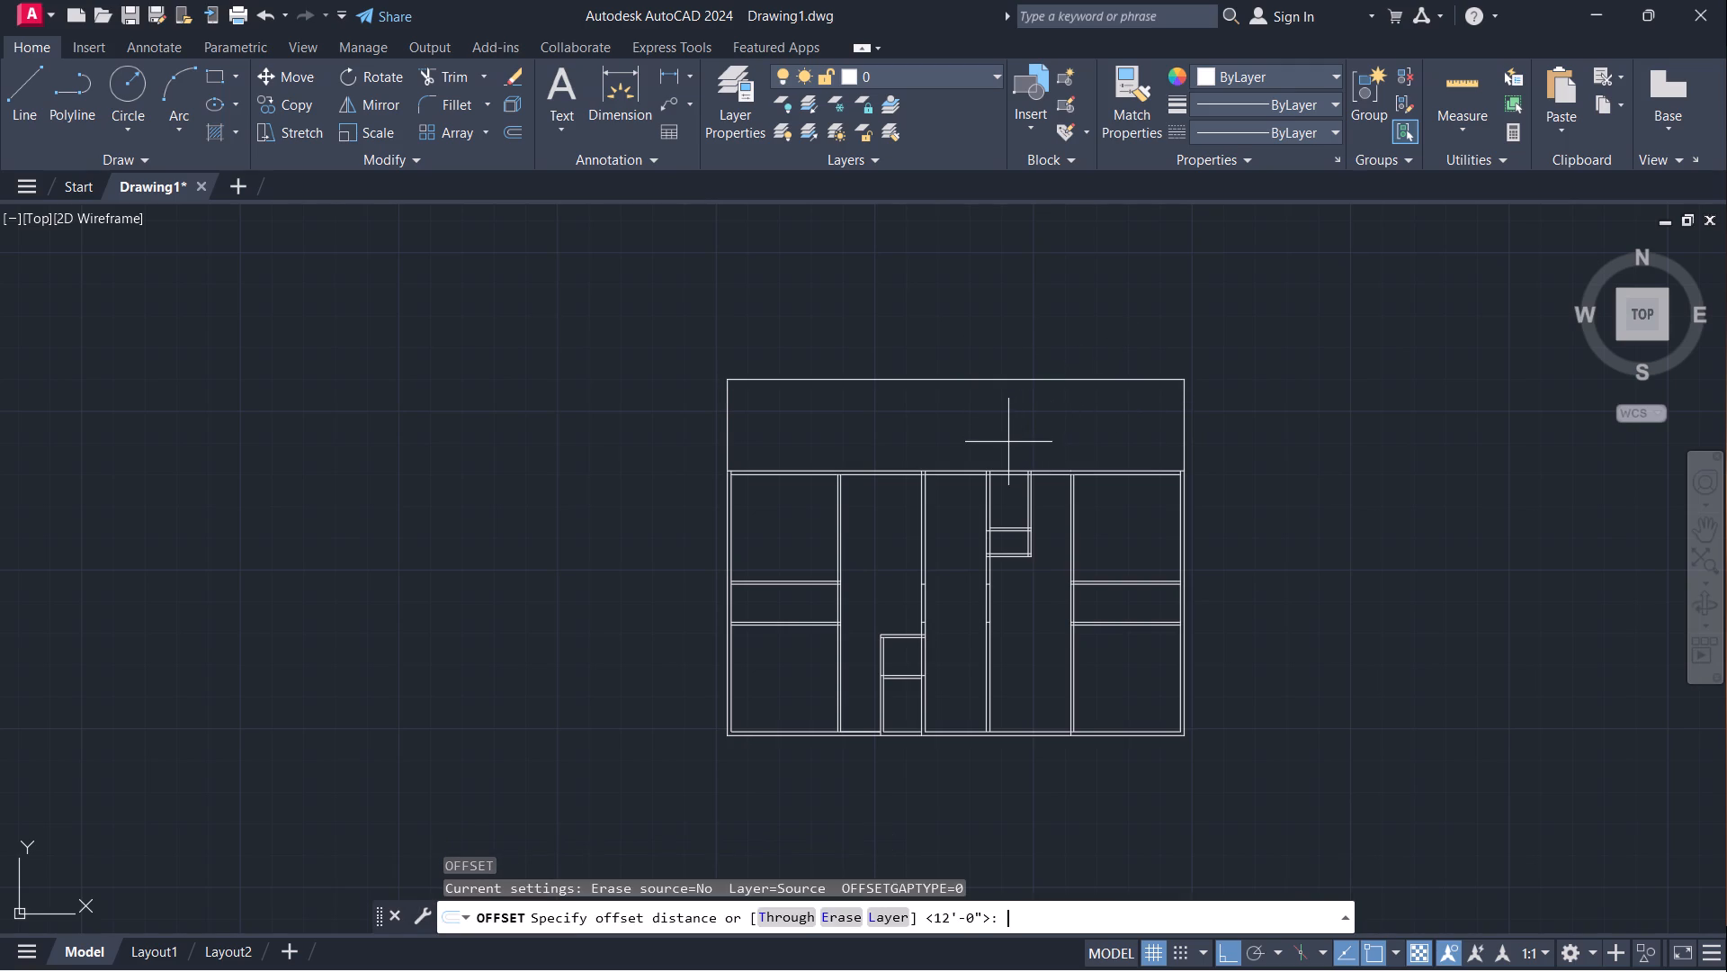
{"action": "left_click", "coordinate": [936, 383]}
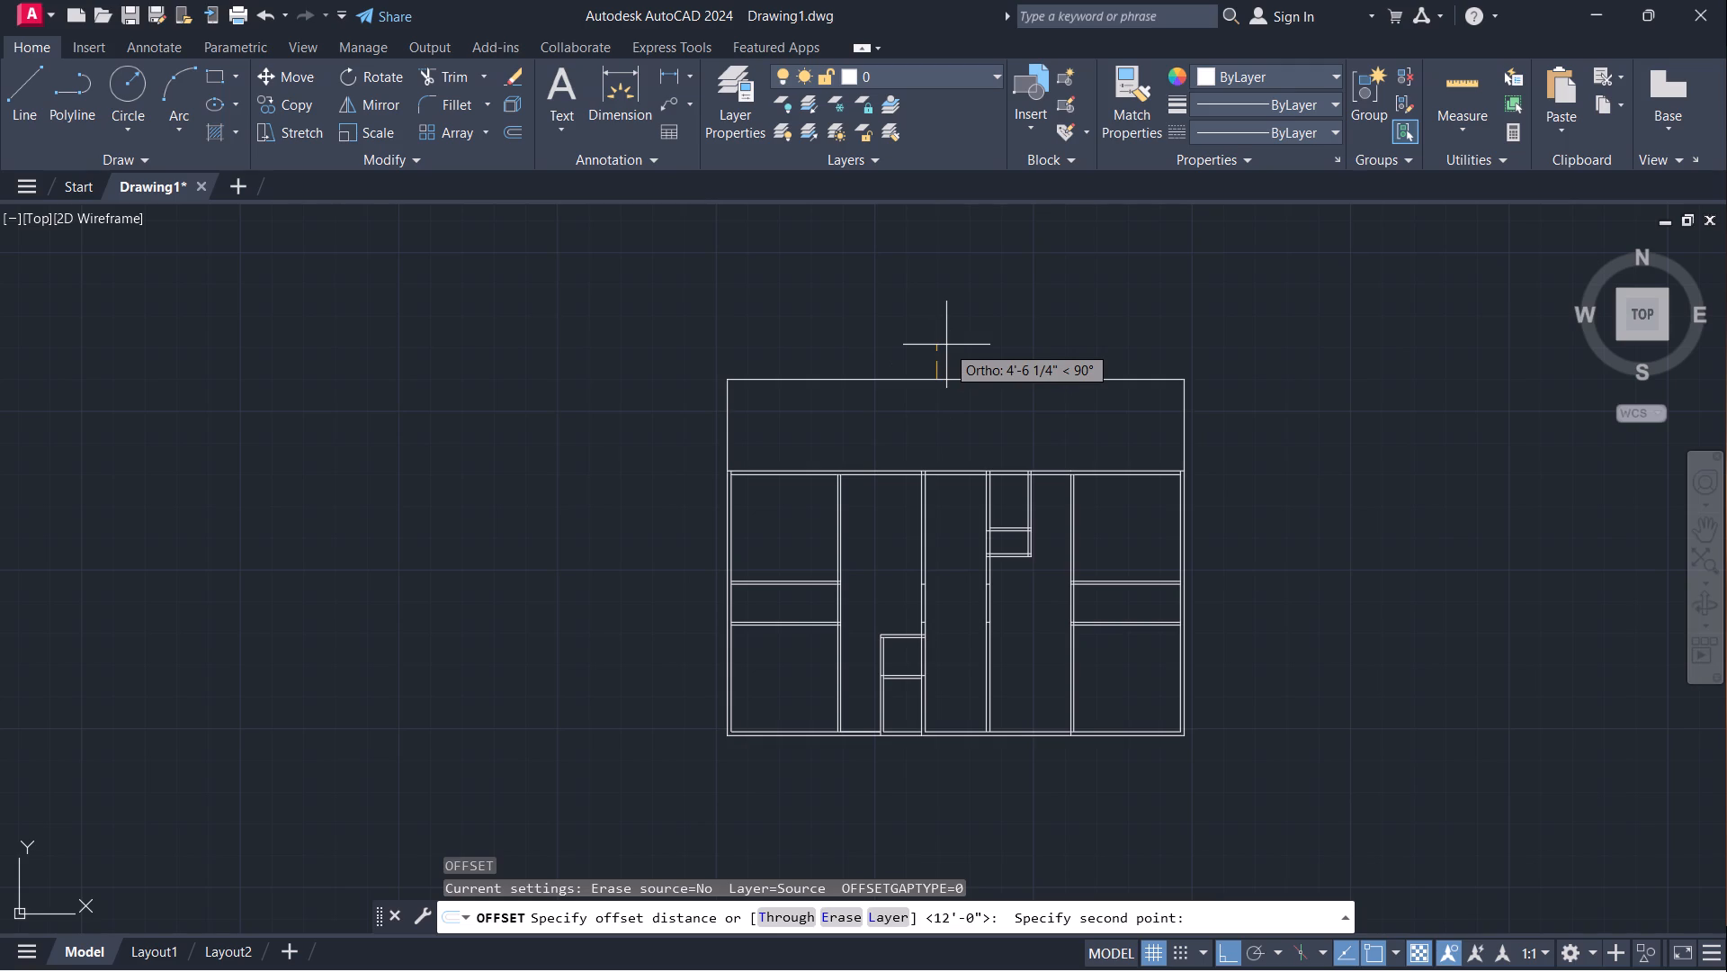
{"action": "type", "text": "6\""}
{"action": "key", "text": "Return"}
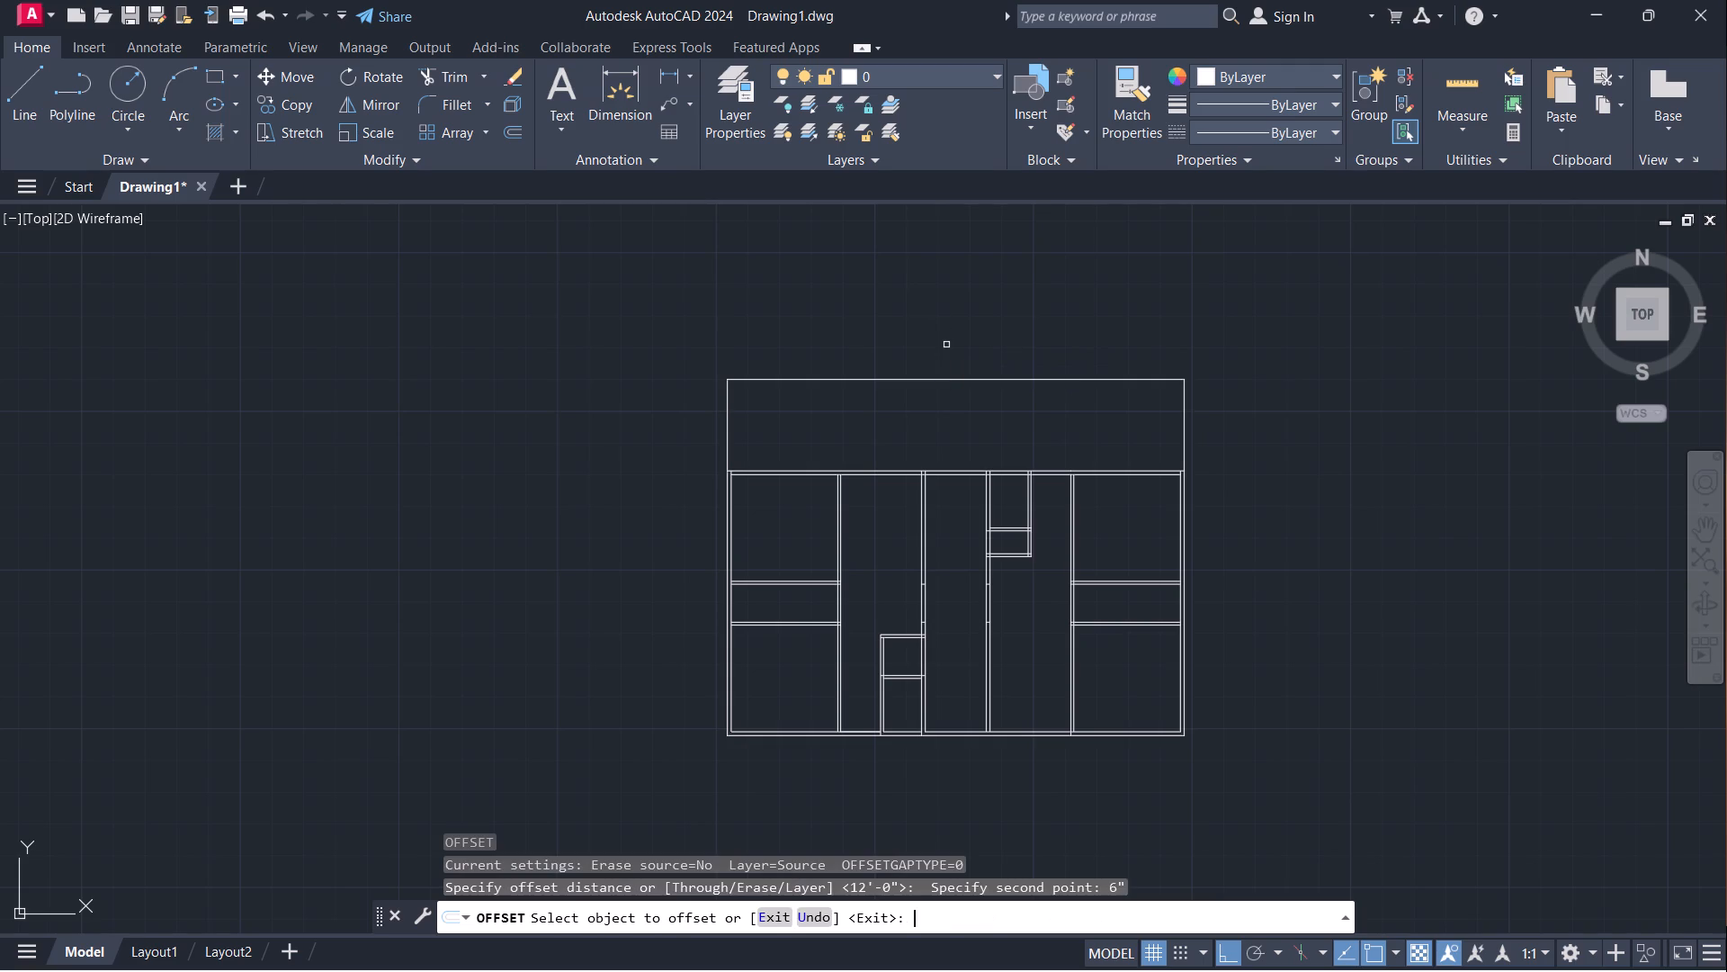
{"action": "left_click", "coordinate": [944, 379]}
{"action": "left_click", "coordinate": [947, 347]}
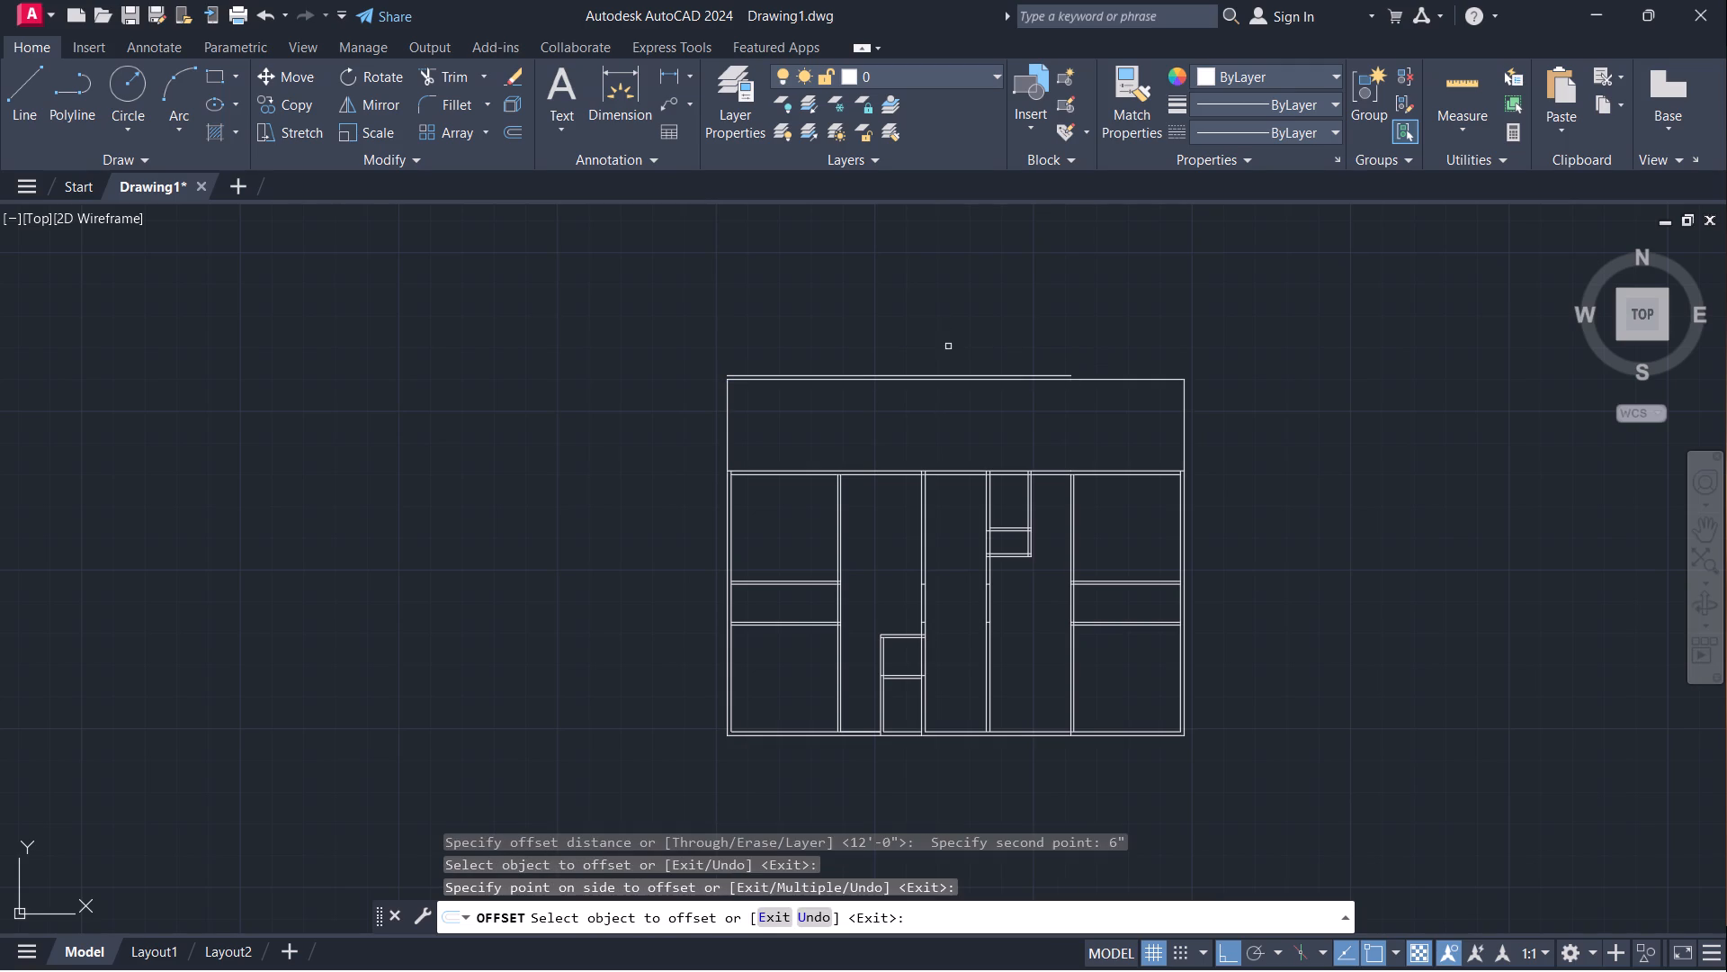
{"action": "left_click", "coordinate": [1131, 380]}
{"action": "left_click", "coordinate": [1131, 354]}
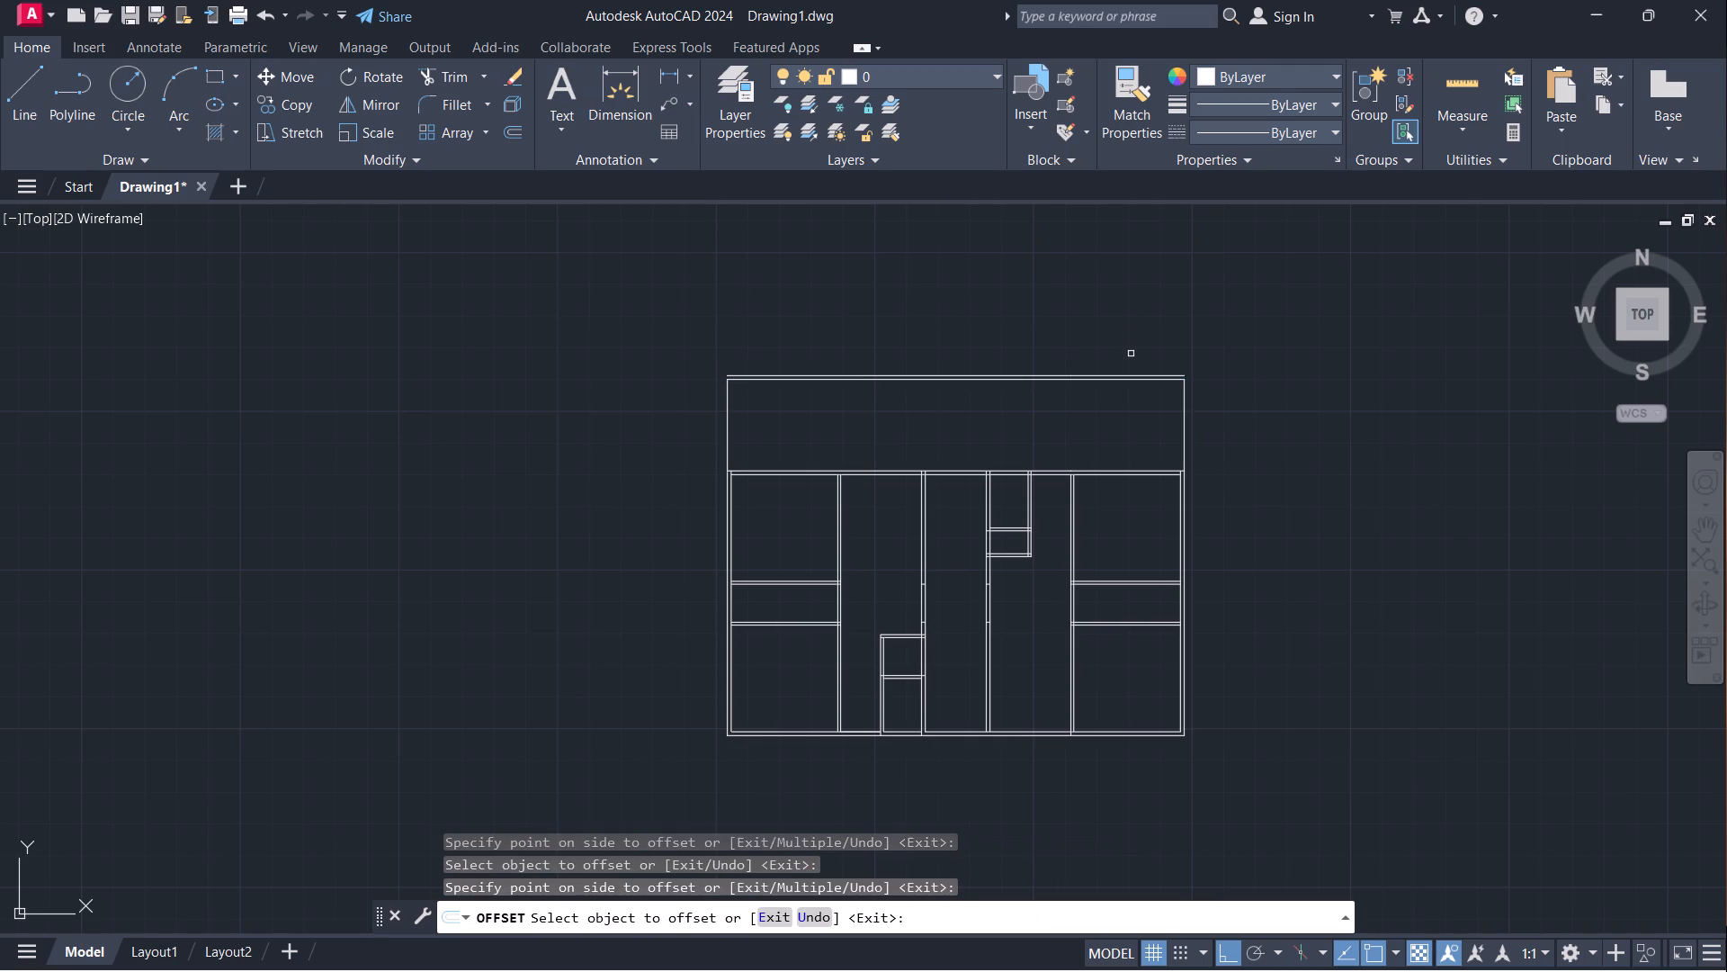
{"action": "key", "text": "Escape"}
Extend the outer lines of the west and east exterior walls to the outermost line of the new northern wall.
{"action": "scroll", "coordinate": [720, 431], "scroll_direction": "up", "scroll_amount": 2}
{"action": "middle_click_drag", "start_coordinate": [807, 421], "coordinate": [718, 503]}
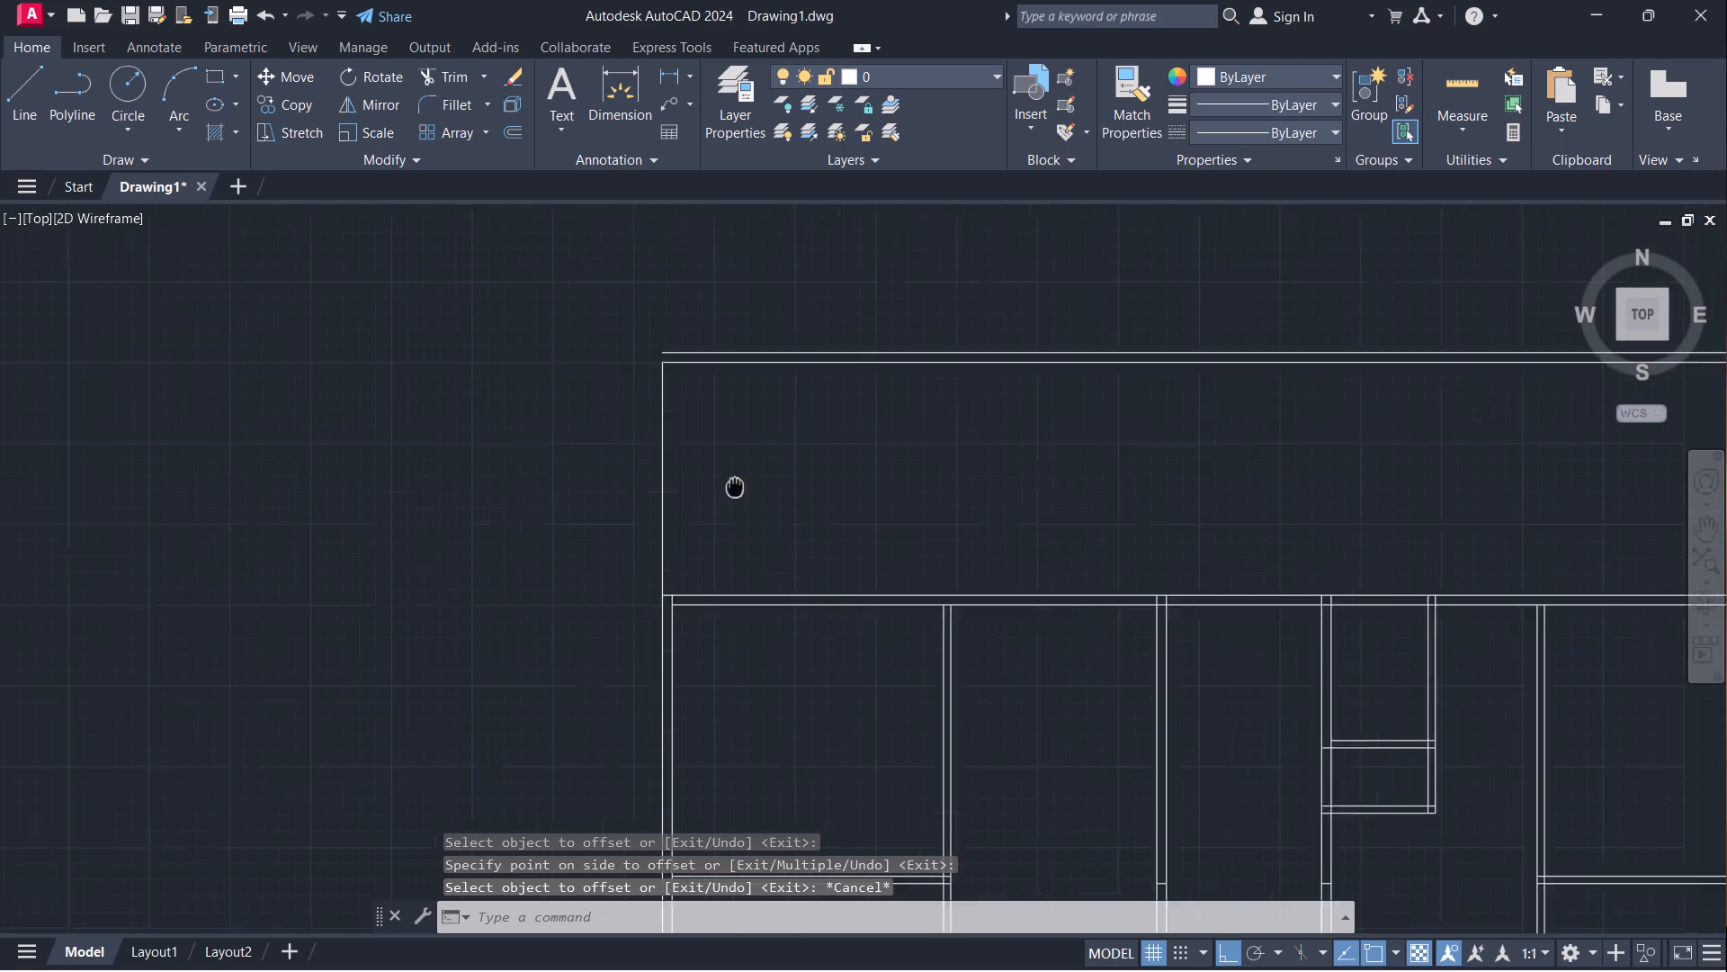
{"action": "middle_click_drag", "start_coordinate": [718, 503], "coordinate": [692, 540]}
{"action": "key", "text": "e"}
{"action": "key", "text": "x"}
{"action": "key", "text": "Return"}
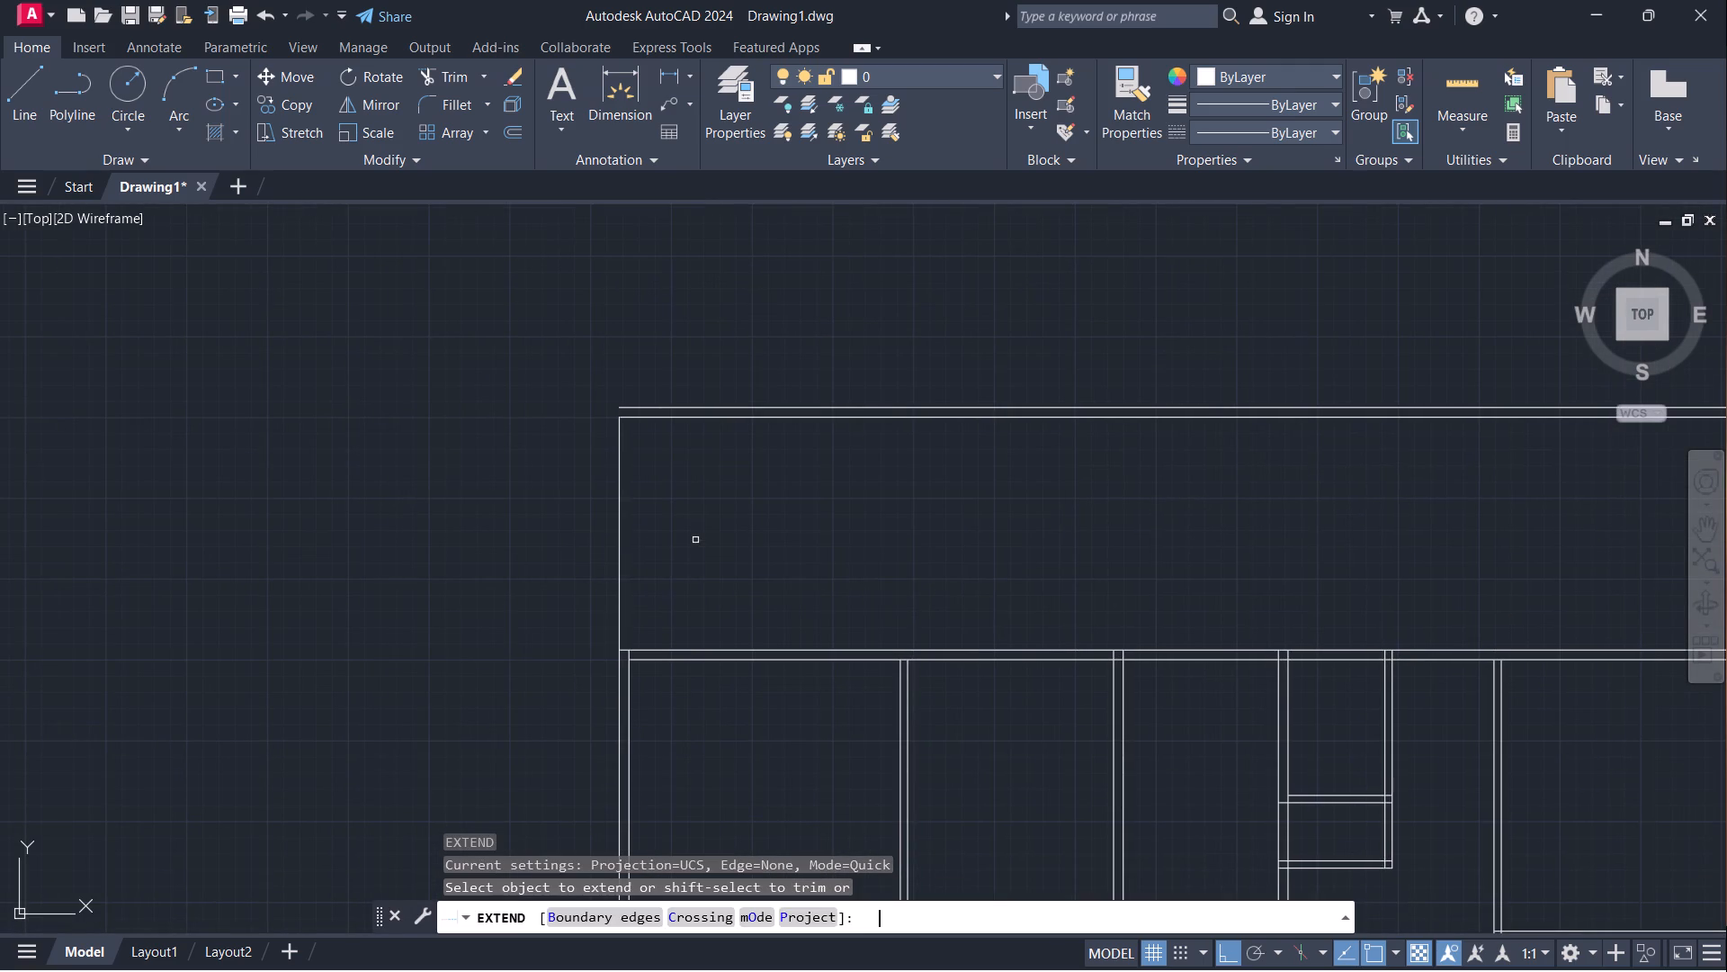
{"action": "left_click", "coordinate": [620, 484]}
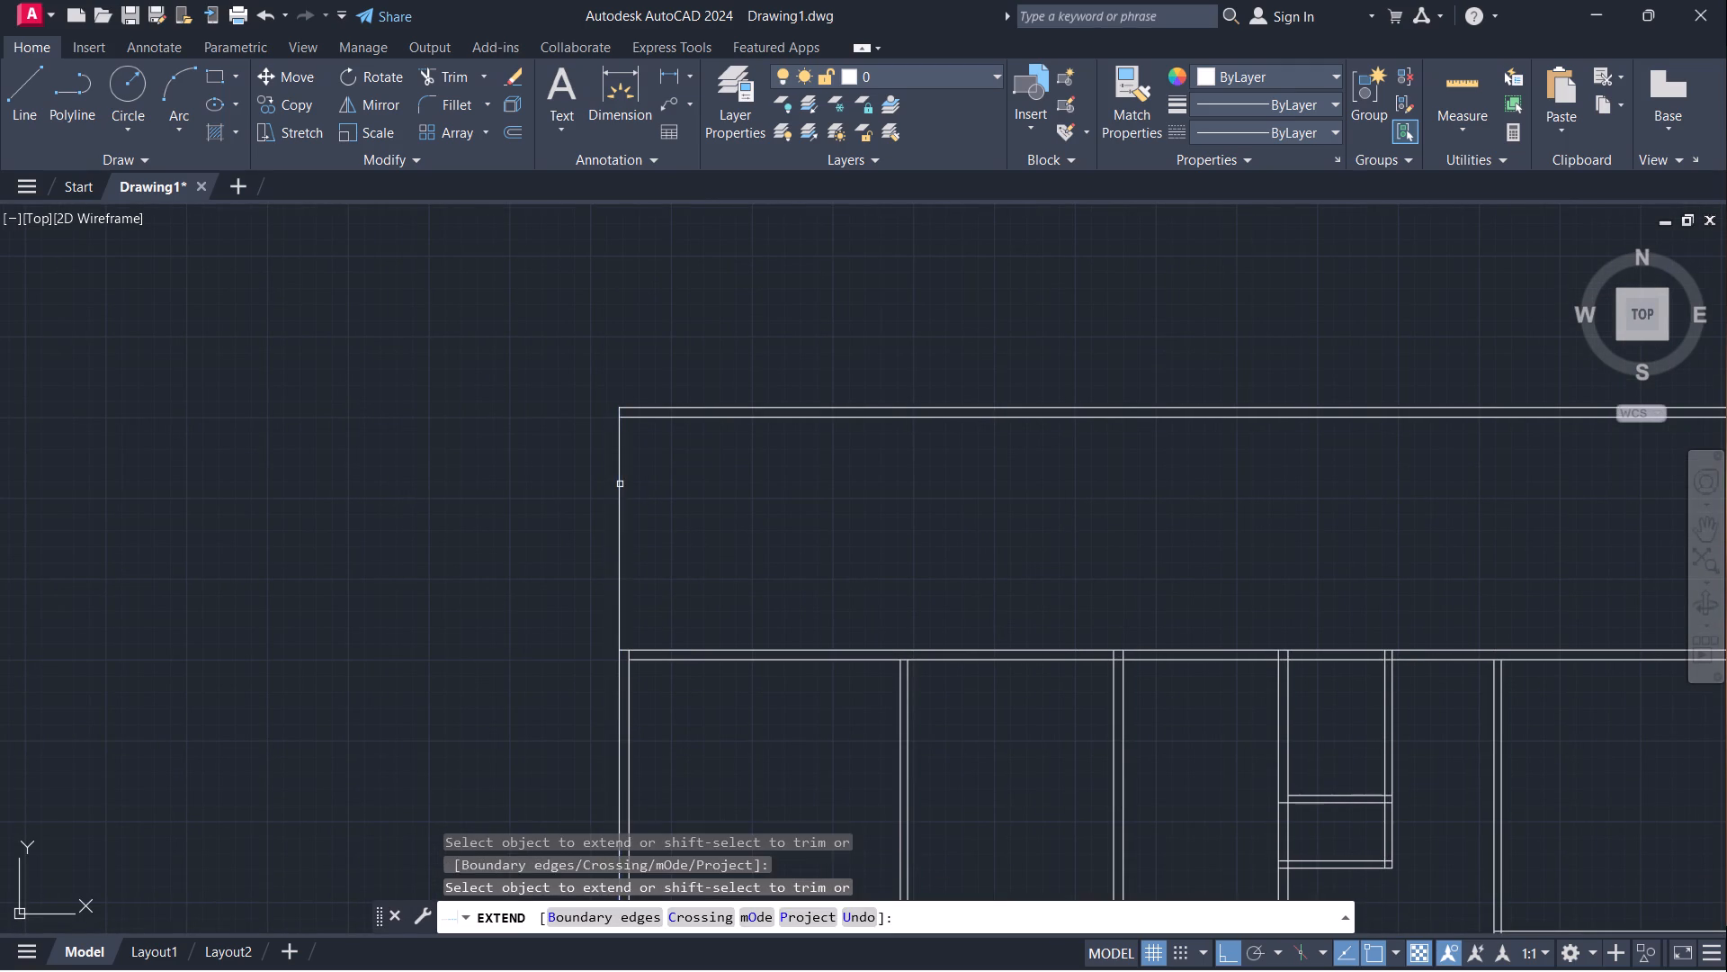
{"action": "scroll", "coordinate": [321, 392], "scroll_direction": "down", "scroll_amount": 3}
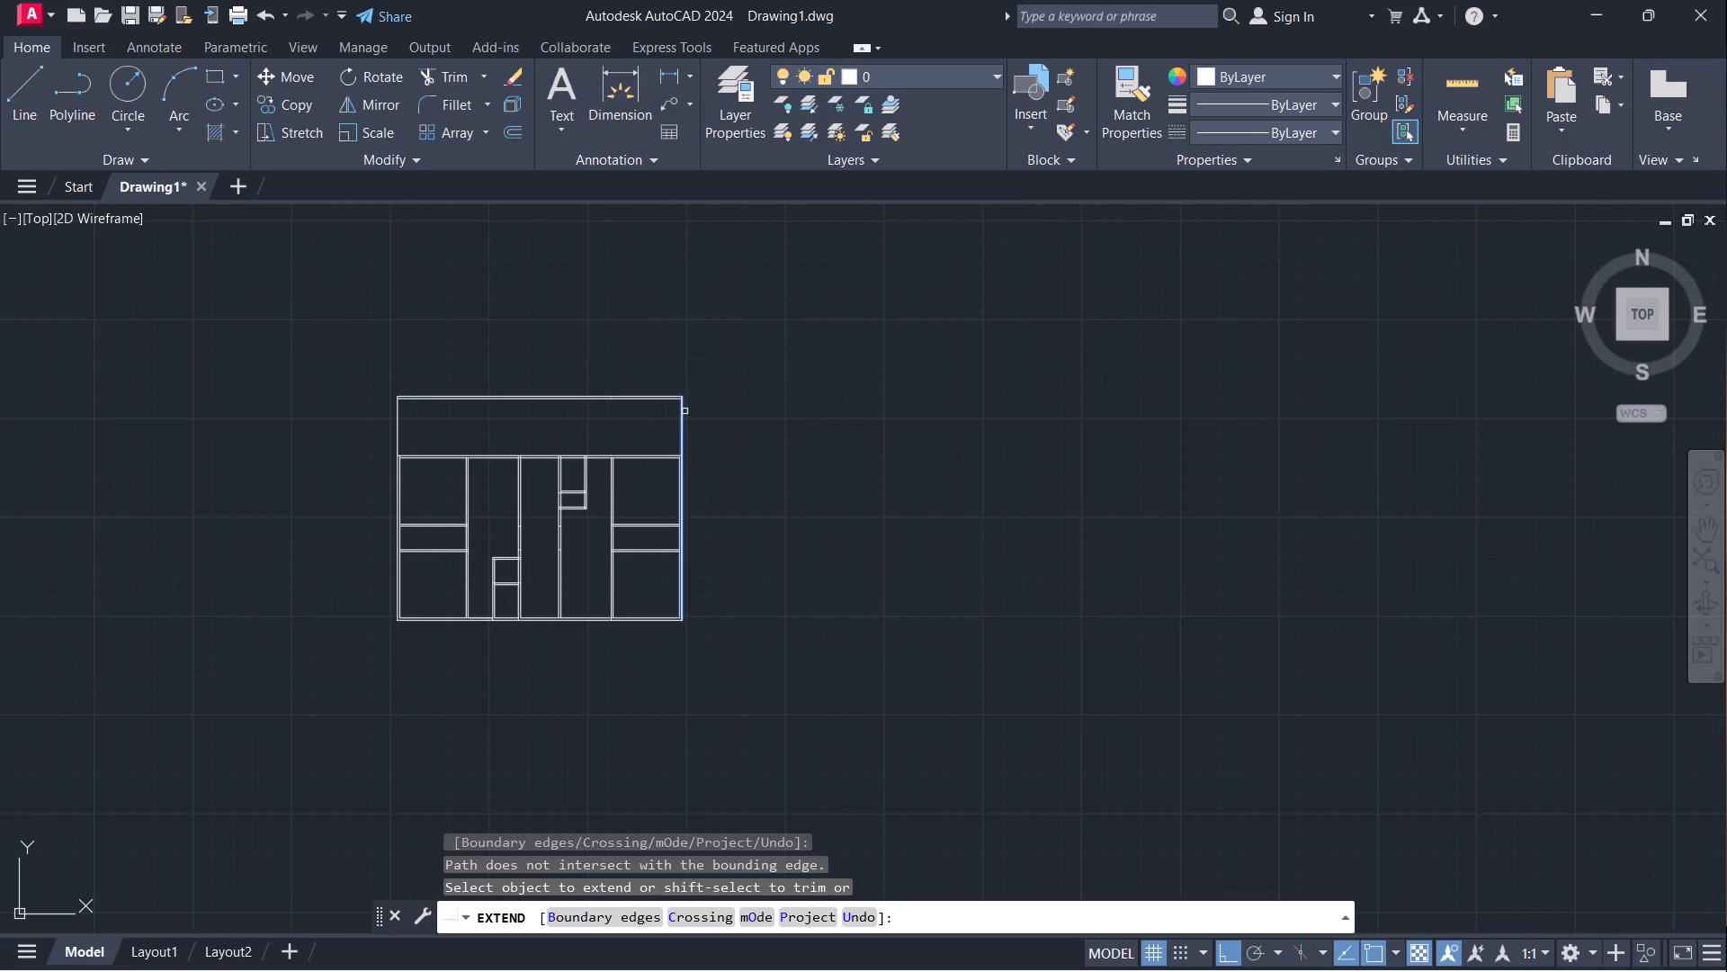
{"action": "left_click", "coordinate": [685, 411]}
{"action": "scroll", "coordinate": [488, 355], "scroll_direction": "up", "scroll_amount": 2}
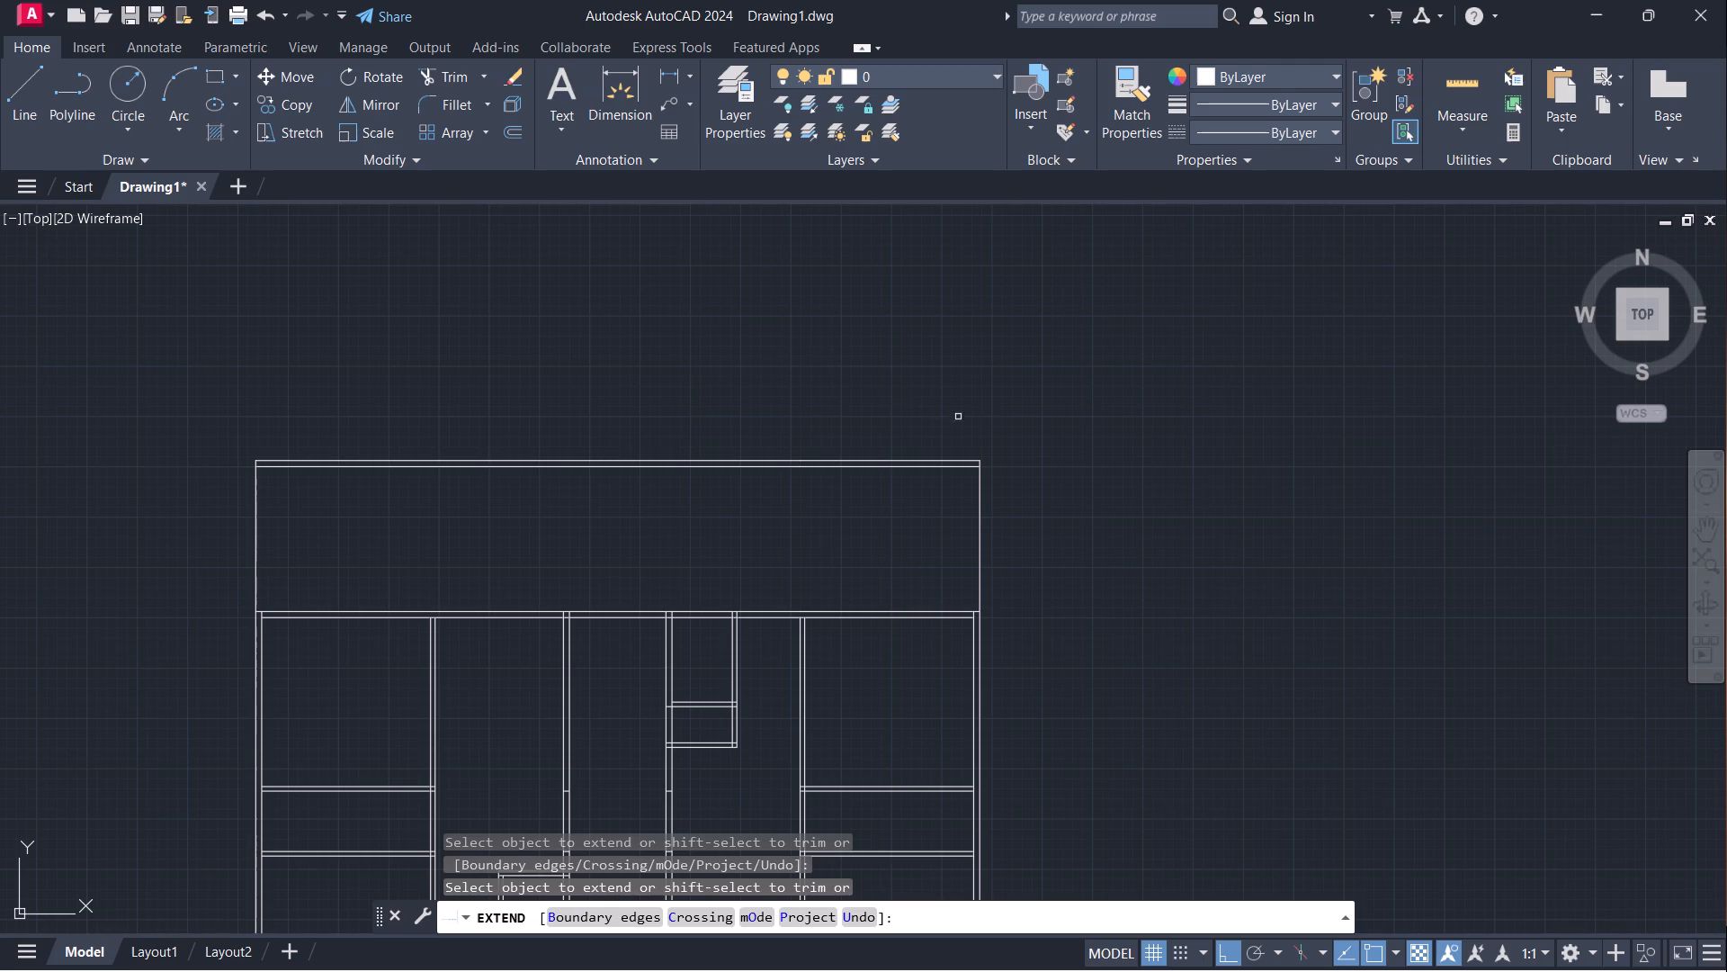
{"action": "key", "text": "Escape"}
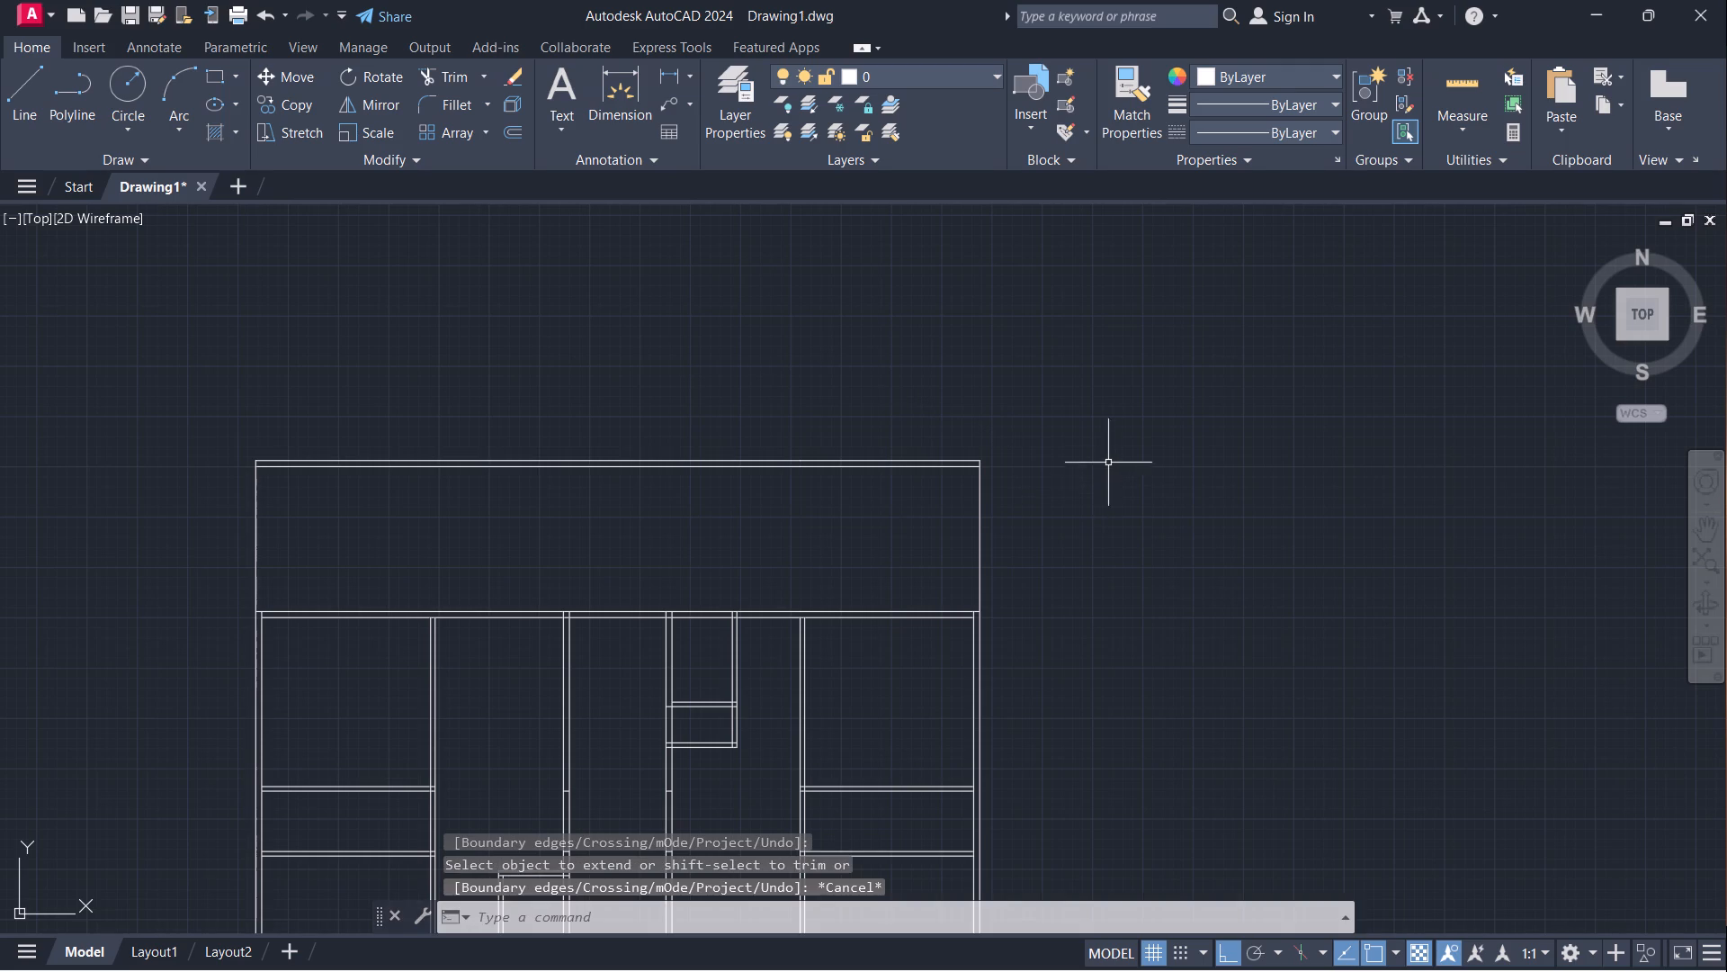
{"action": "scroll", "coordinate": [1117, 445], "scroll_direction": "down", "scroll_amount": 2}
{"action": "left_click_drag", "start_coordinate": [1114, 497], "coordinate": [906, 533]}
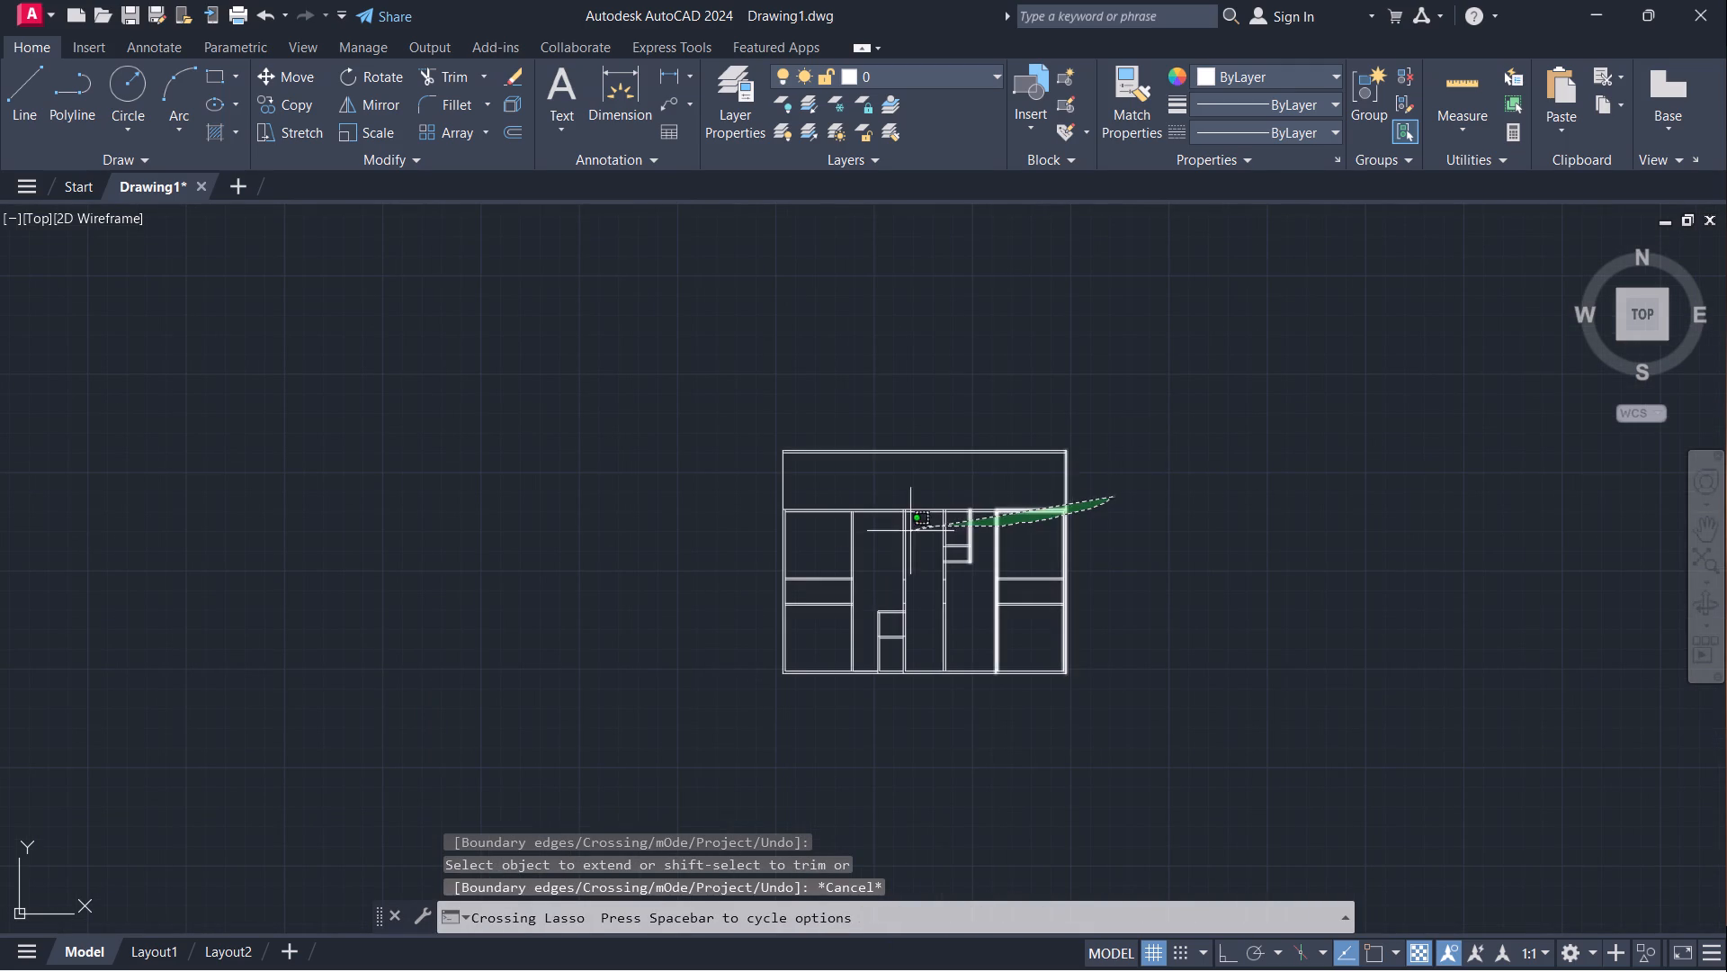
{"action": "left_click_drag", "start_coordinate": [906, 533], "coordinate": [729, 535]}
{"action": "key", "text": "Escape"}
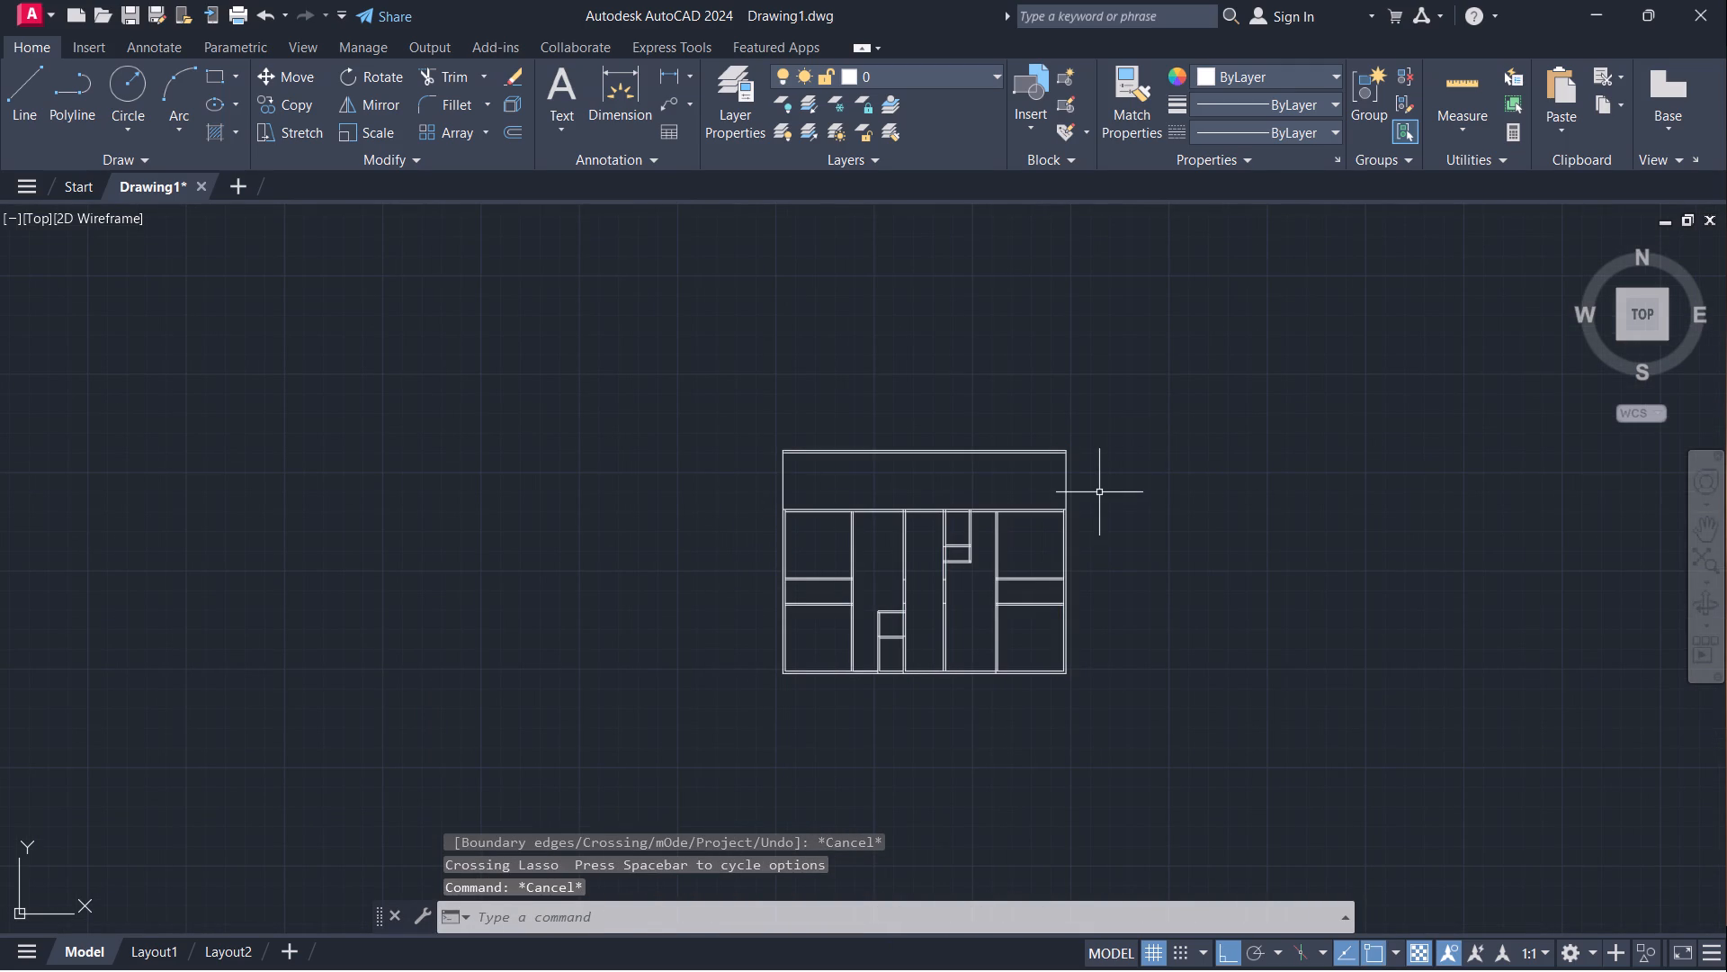
Copy the crossing-selected plan walls, excluding the south wall, from the southwest outer corner to the northern wall's northwest outer corner.
{"action": "left_click_drag", "start_coordinate": [1099, 492], "coordinate": [671, 652]}
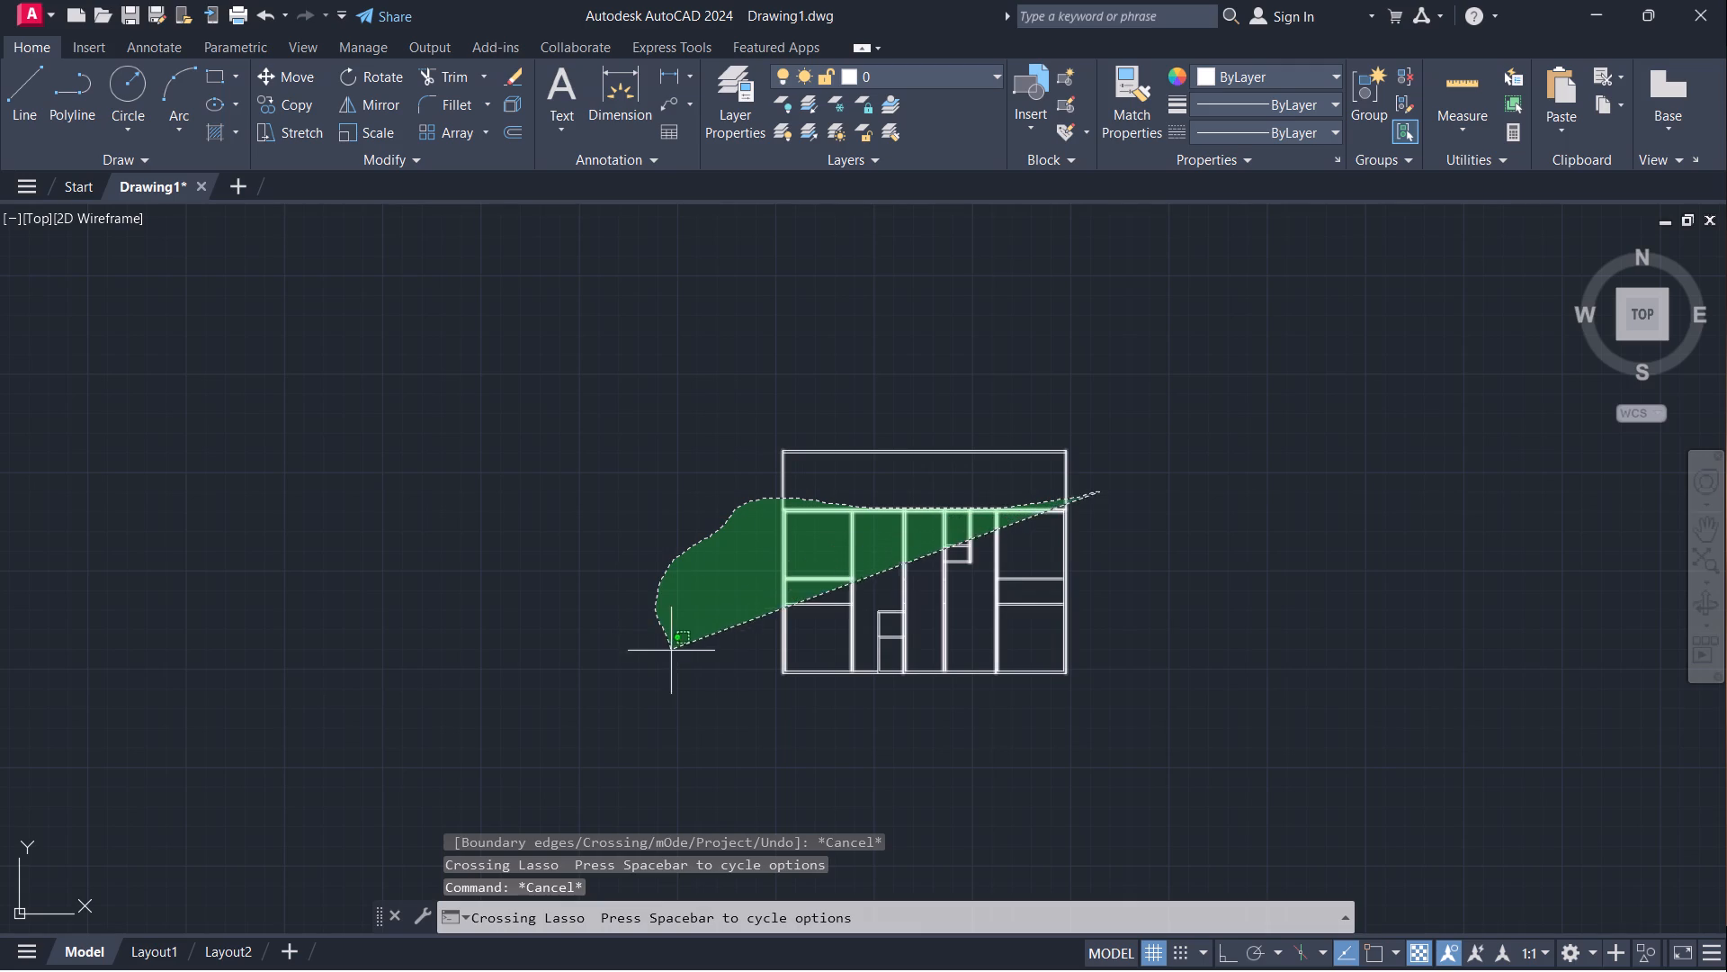
{"action": "left_click_drag", "start_coordinate": [671, 652], "coordinate": [683, 694]}
{"action": "scroll", "coordinate": [1121, 626], "scroll_direction": "up", "scroll_amount": 2}
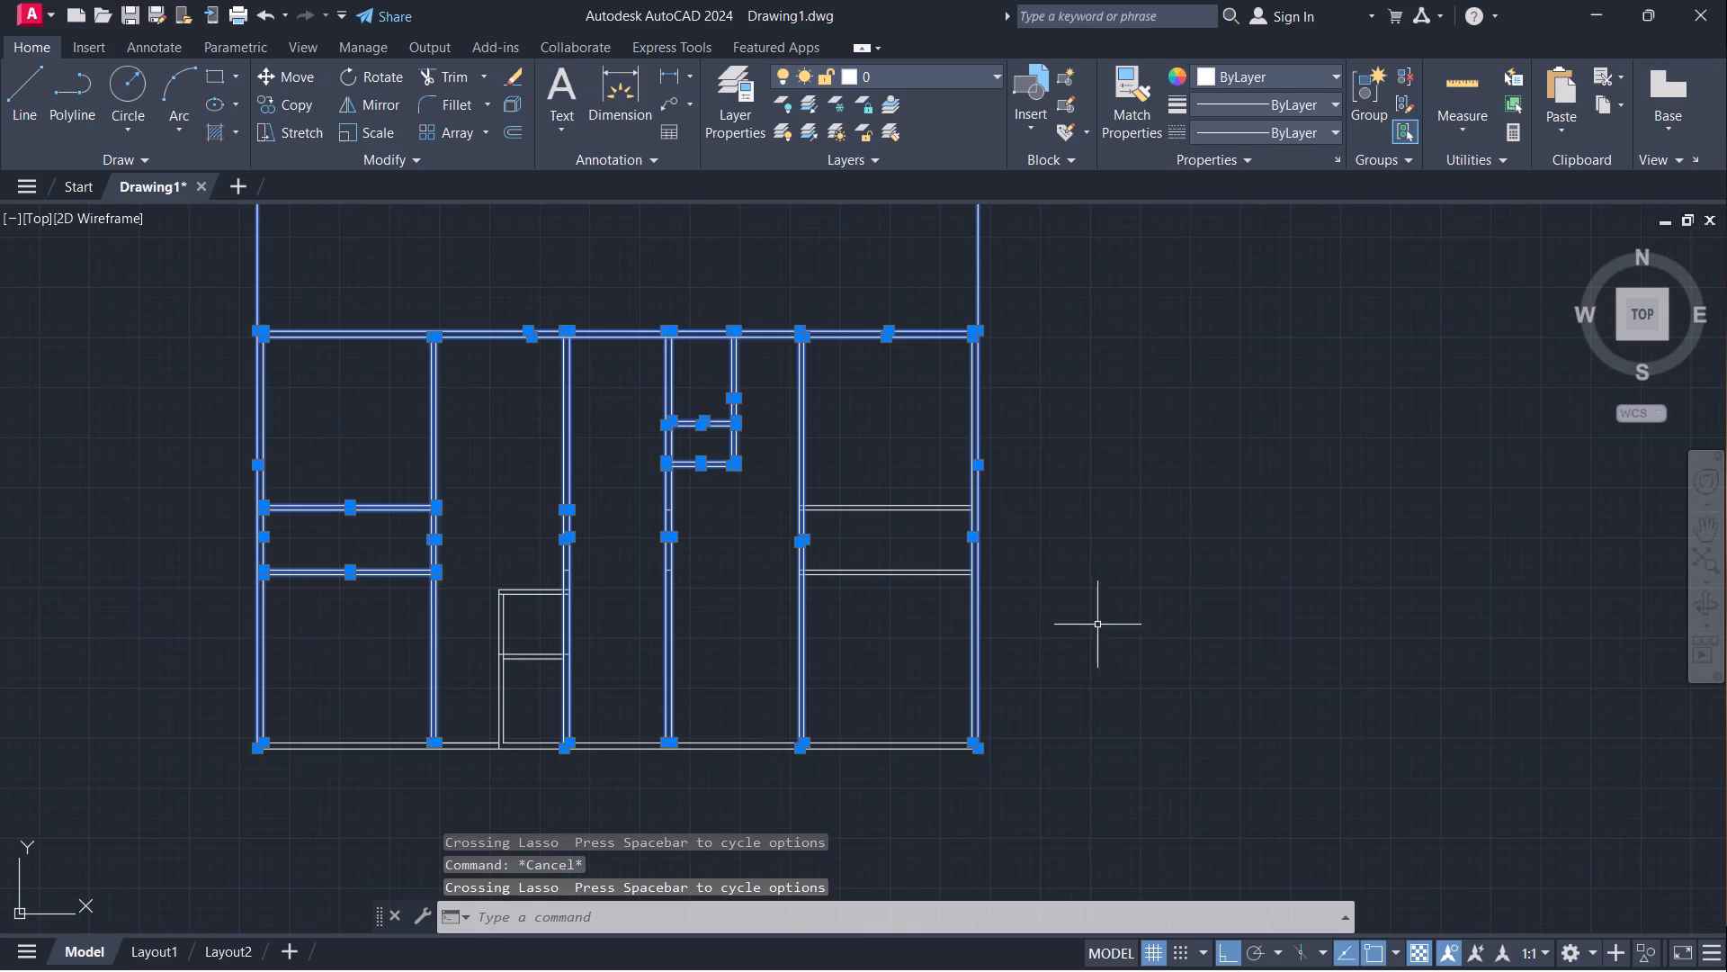
{"action": "scroll", "coordinate": [1053, 631], "scroll_direction": "down", "scroll_amount": 1}
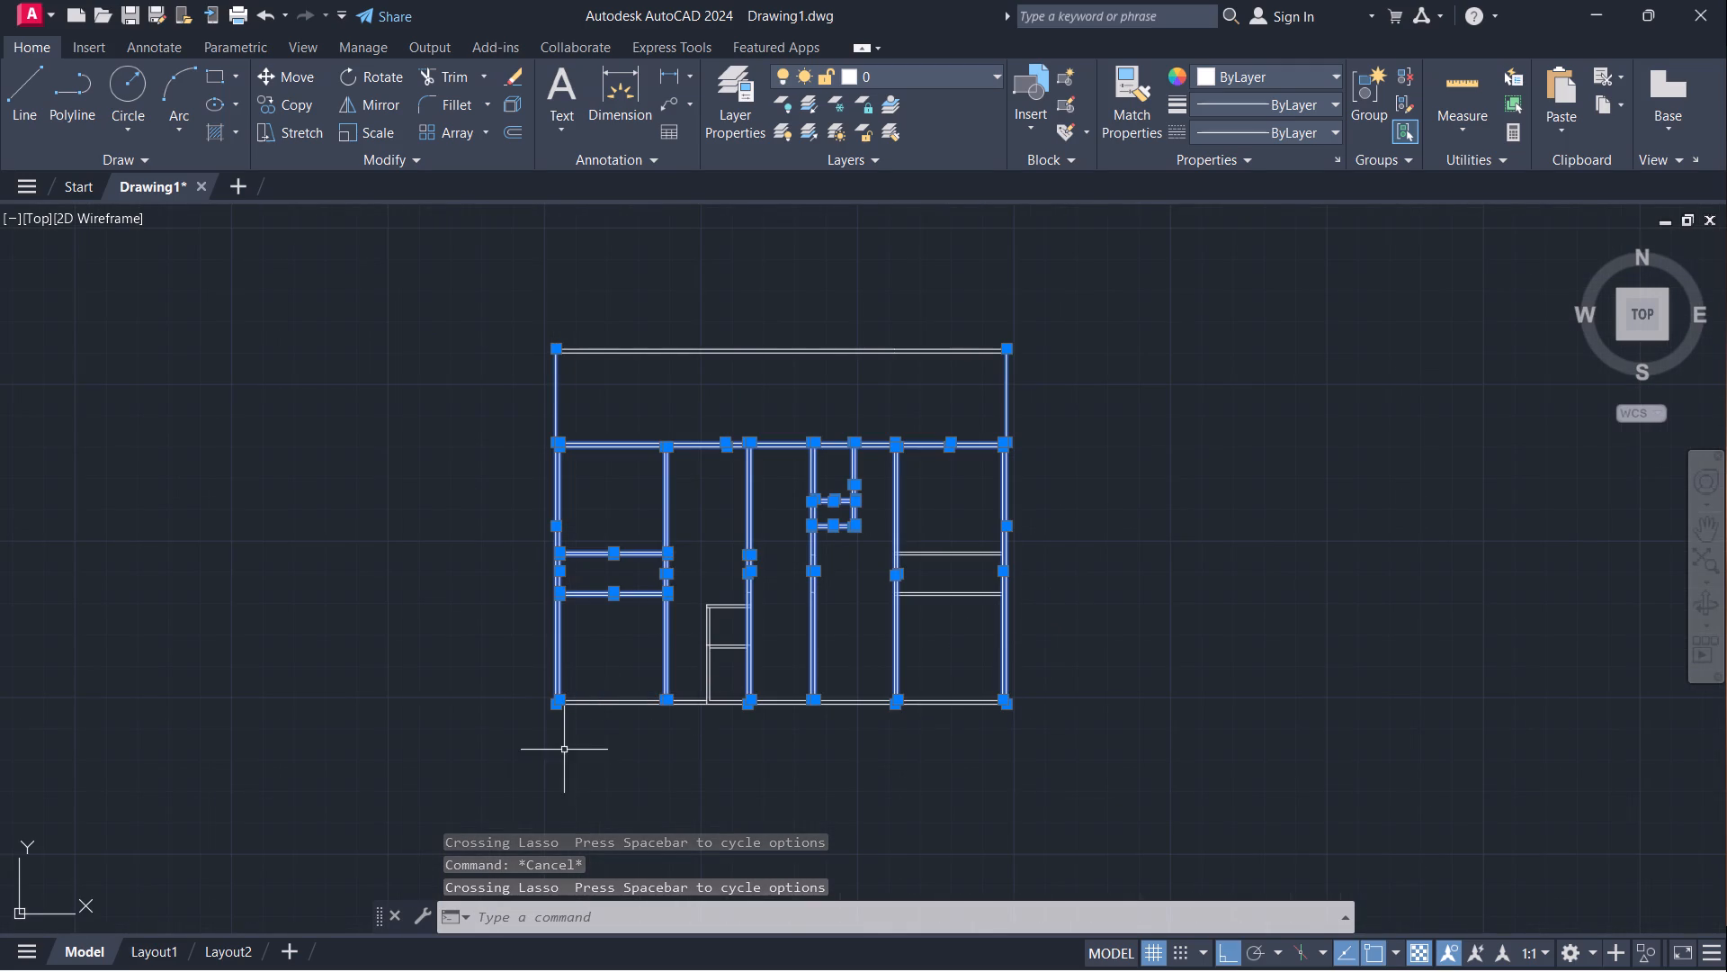
{"action": "scroll", "coordinate": [572, 723], "scroll_direction": "up", "scroll_amount": 1}
{"action": "type", "text": "co"}
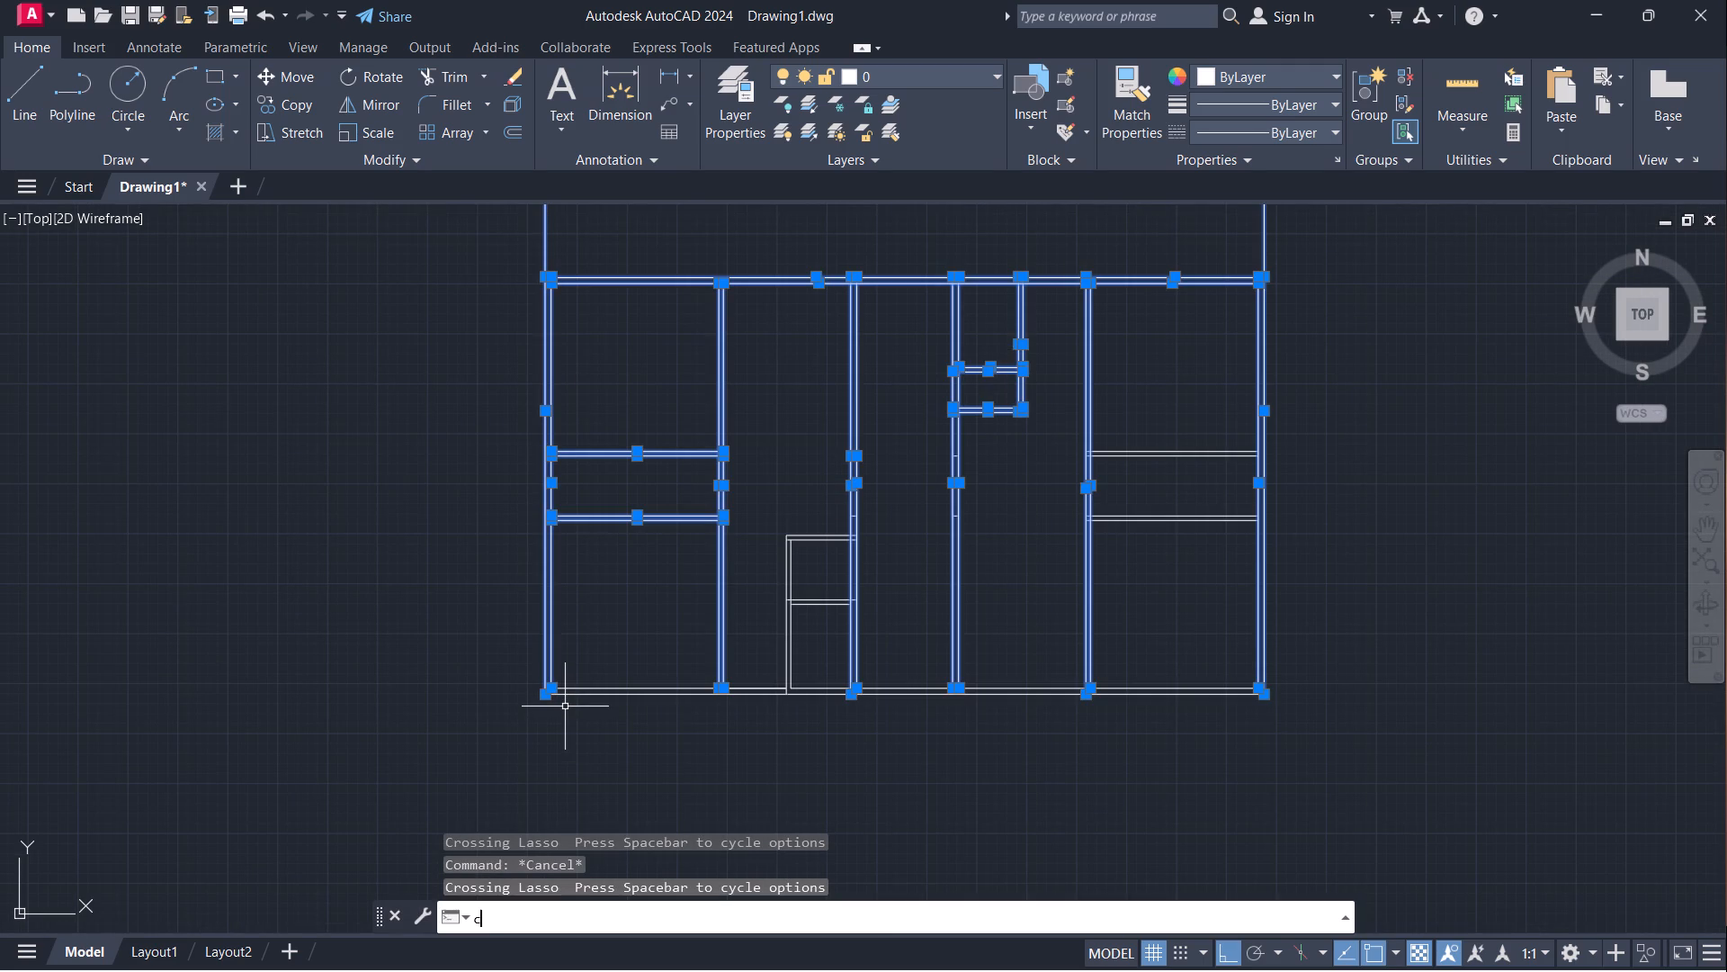
{"action": "key", "text": "Return"}
{"action": "left_click", "coordinate": [538, 704]}
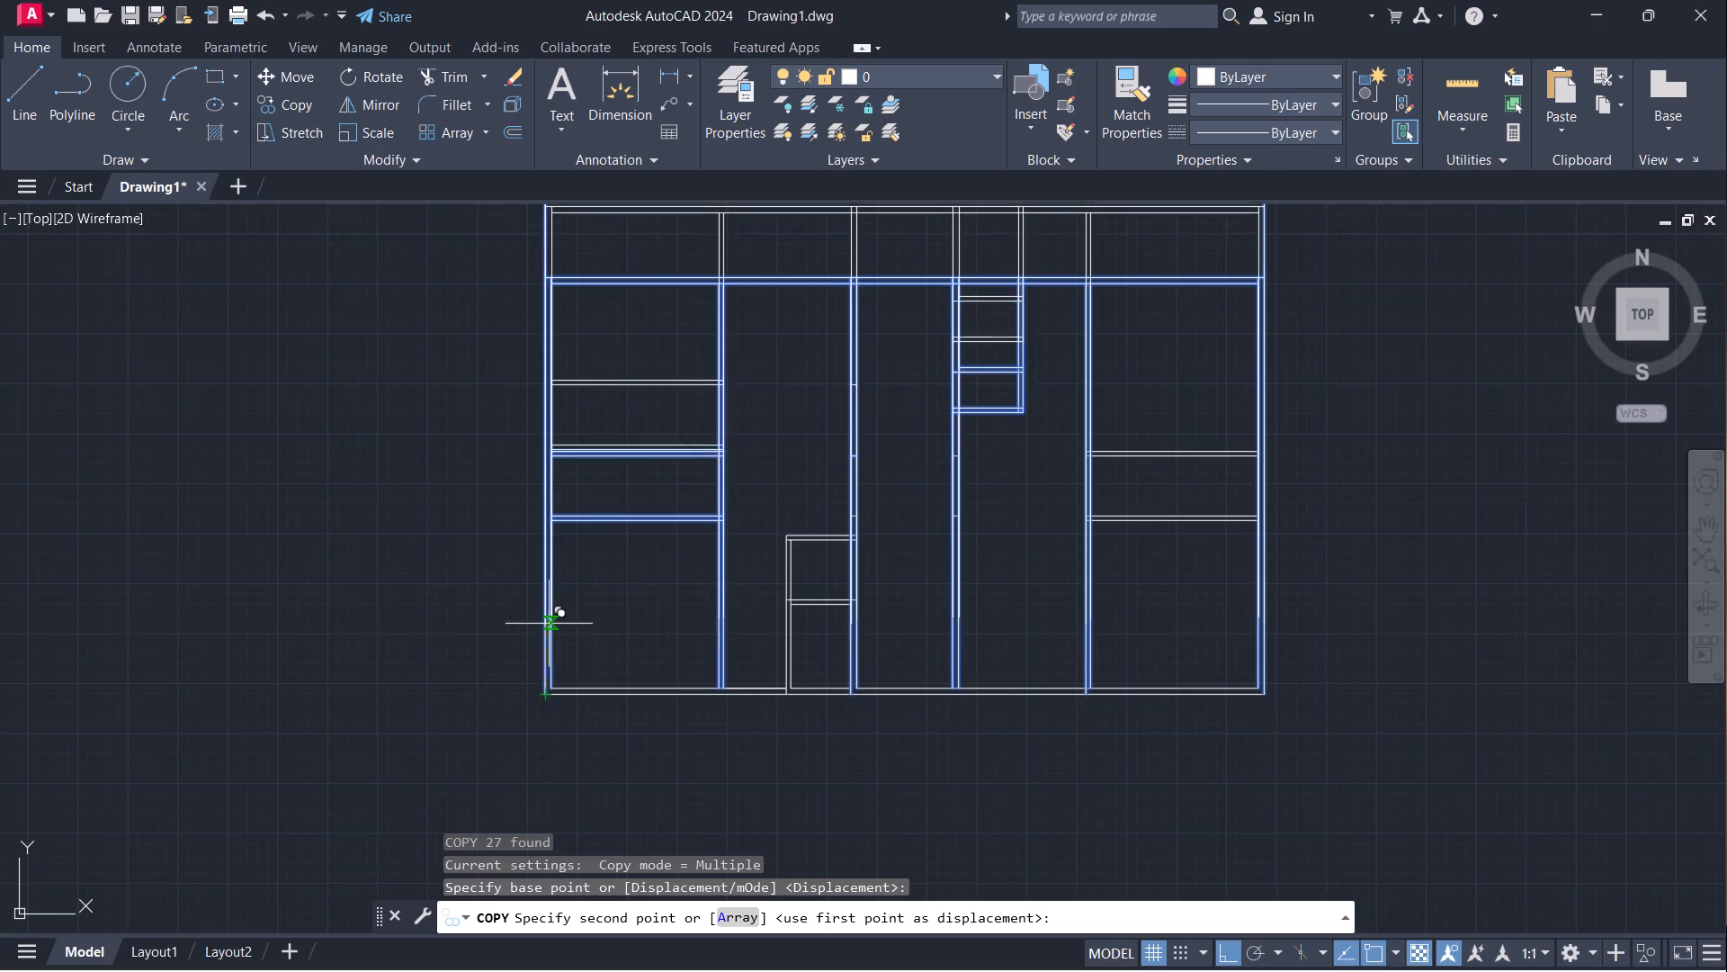
{"action": "scroll", "coordinate": [551, 624], "scroll_direction": "down", "scroll_amount": 3}
{"action": "scroll", "coordinate": [539, 497], "scroll_direction": "up", "scroll_amount": 5}
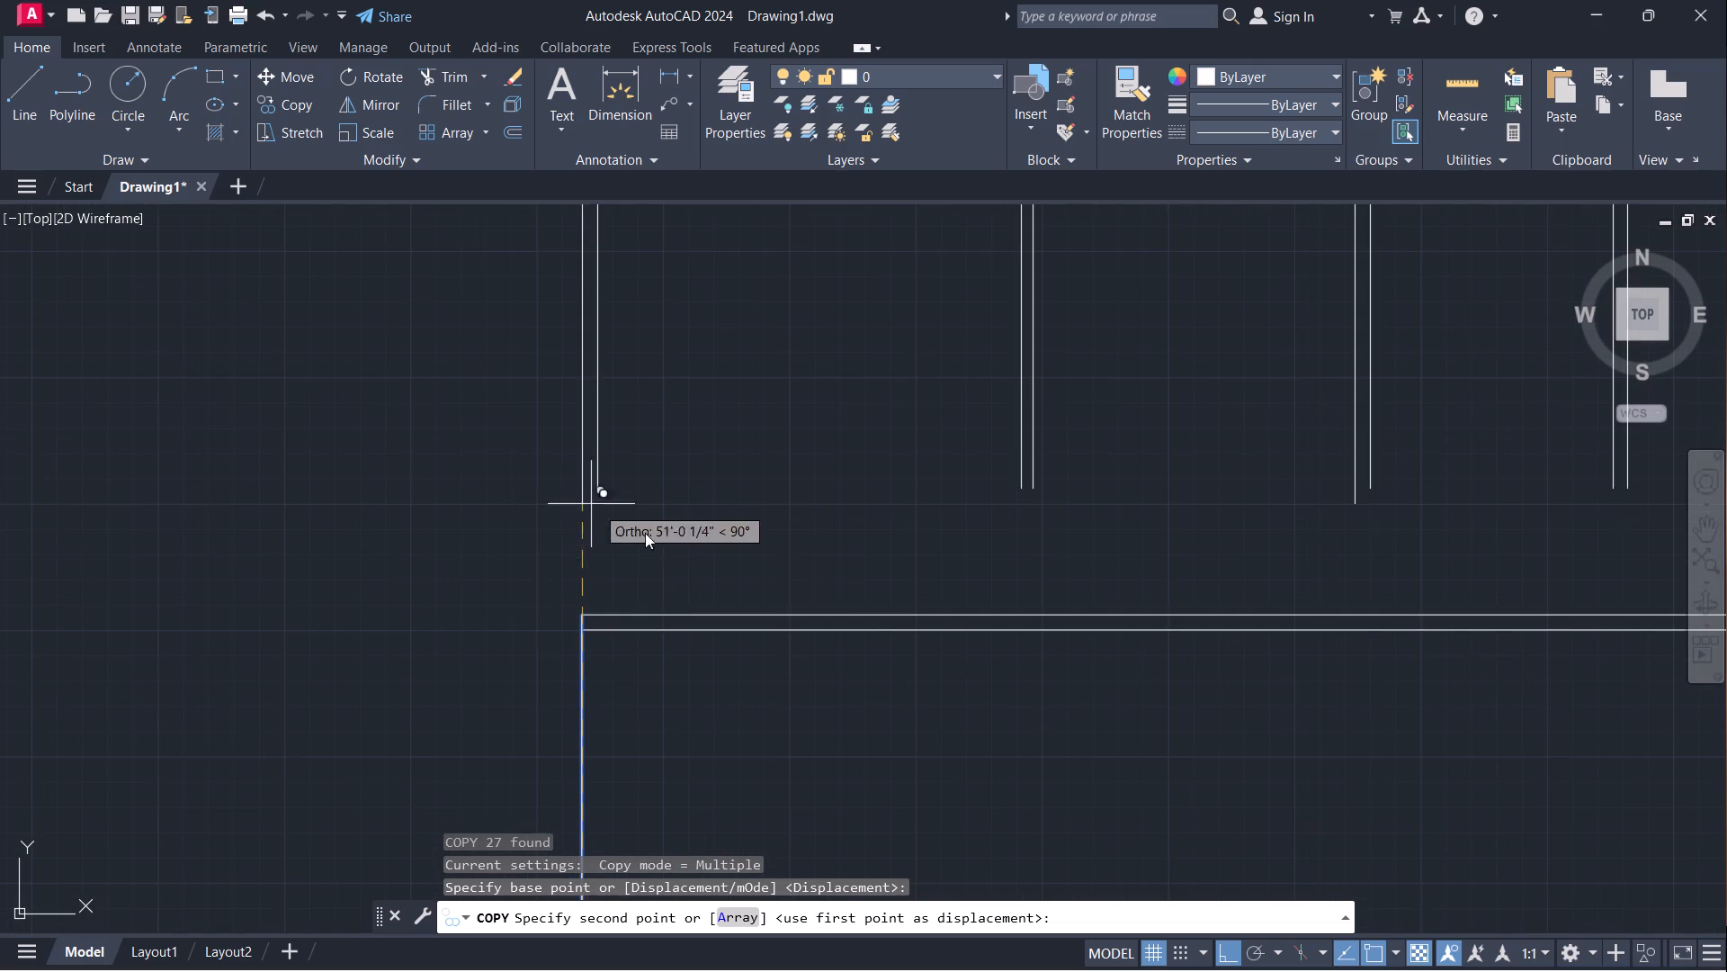
{"action": "left_click", "coordinate": [579, 612]}
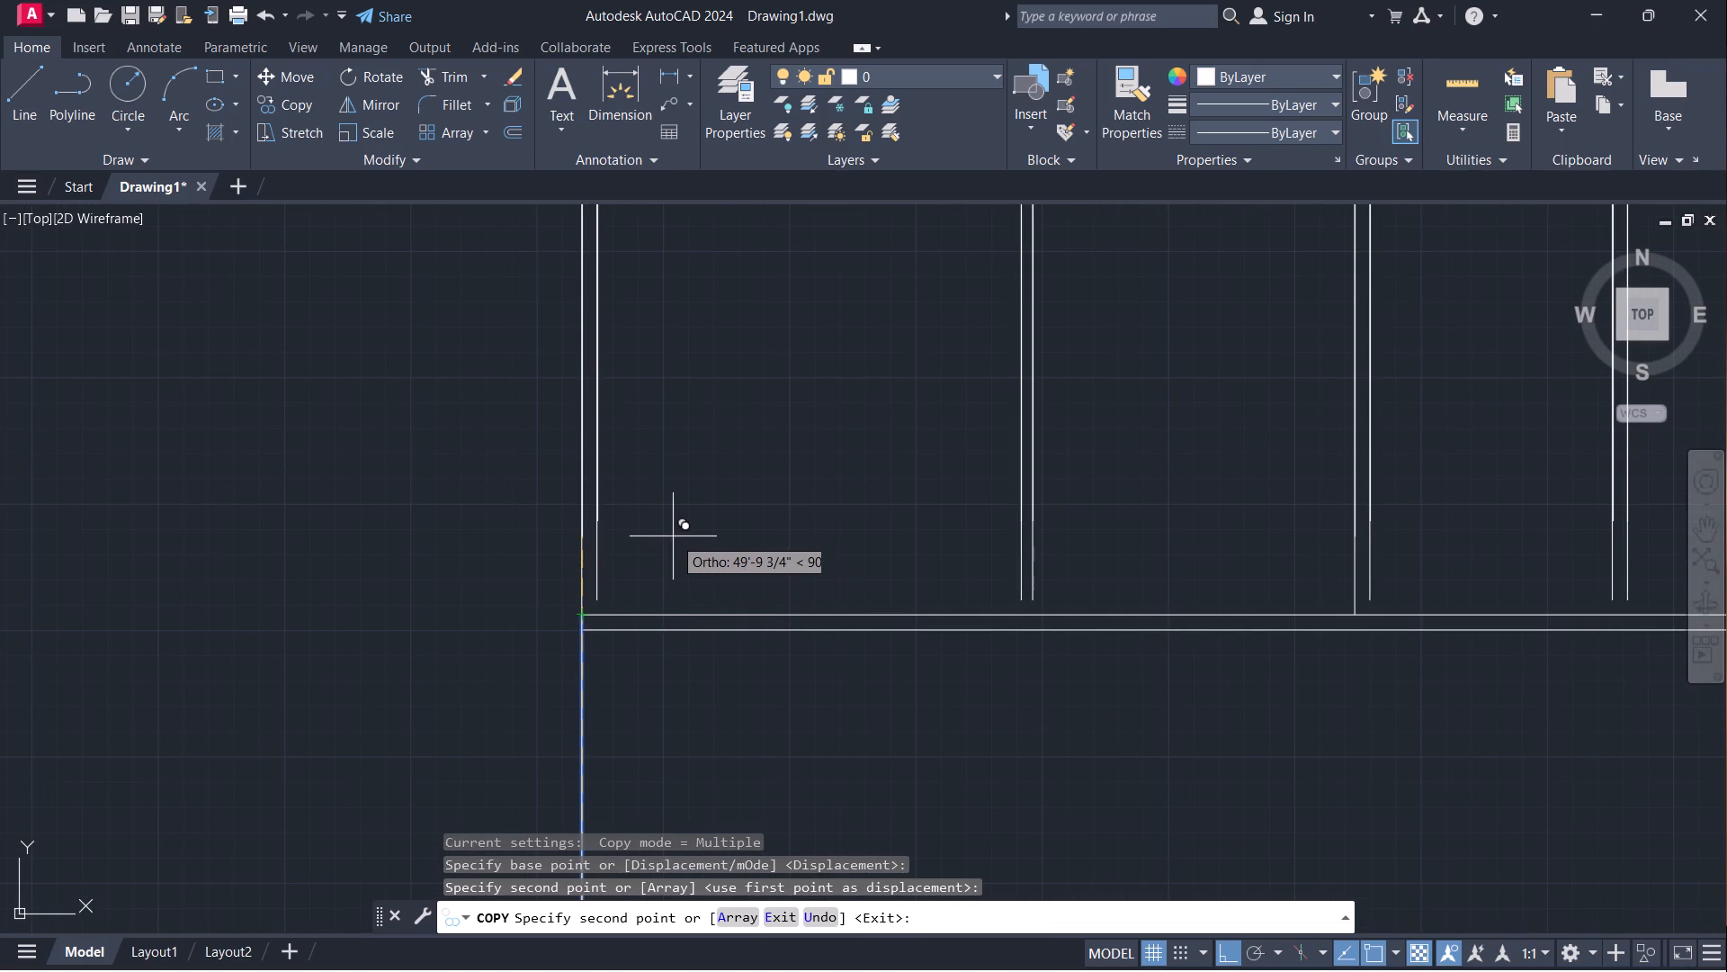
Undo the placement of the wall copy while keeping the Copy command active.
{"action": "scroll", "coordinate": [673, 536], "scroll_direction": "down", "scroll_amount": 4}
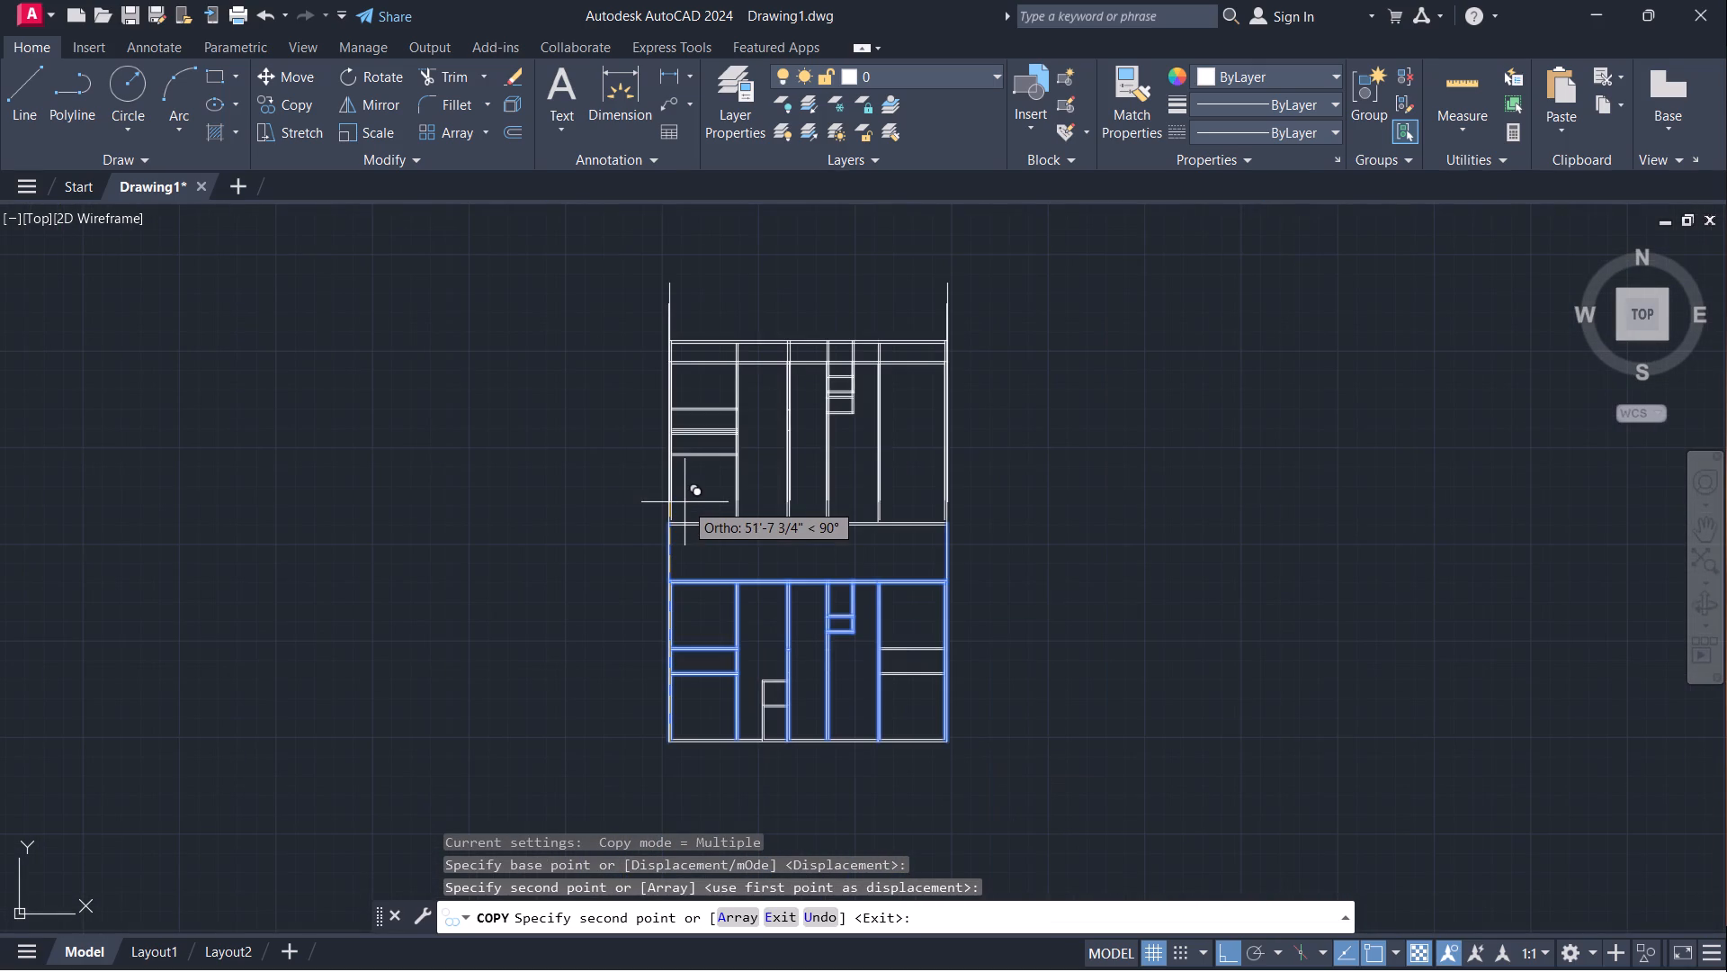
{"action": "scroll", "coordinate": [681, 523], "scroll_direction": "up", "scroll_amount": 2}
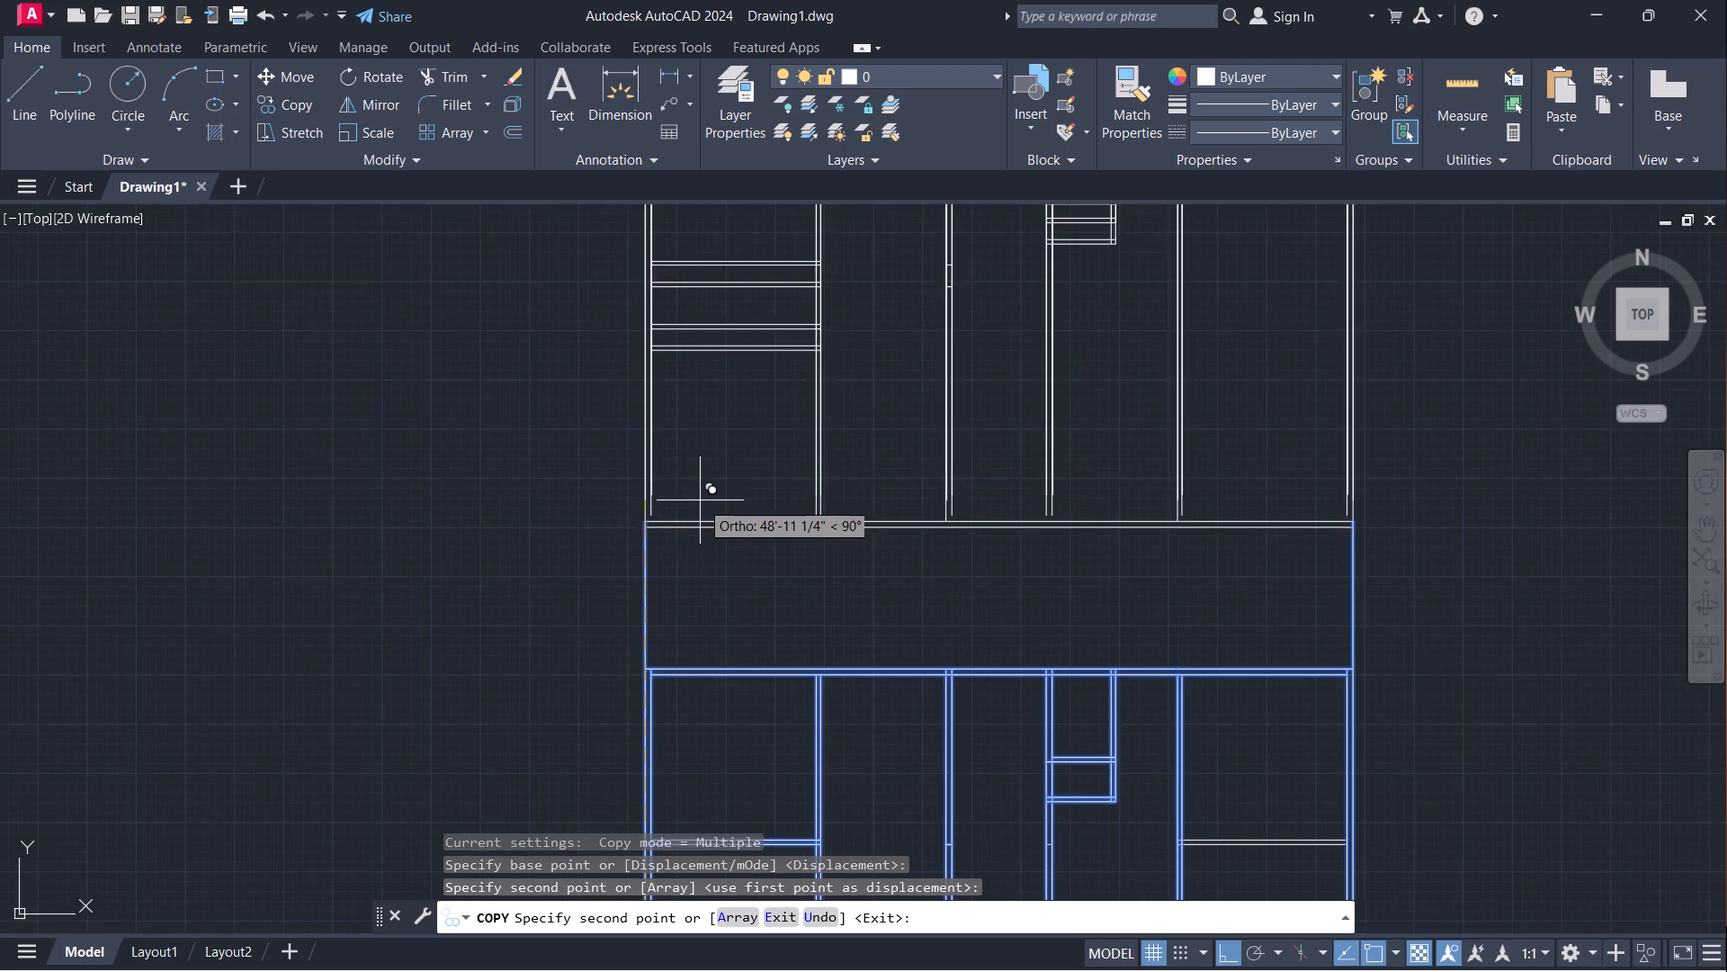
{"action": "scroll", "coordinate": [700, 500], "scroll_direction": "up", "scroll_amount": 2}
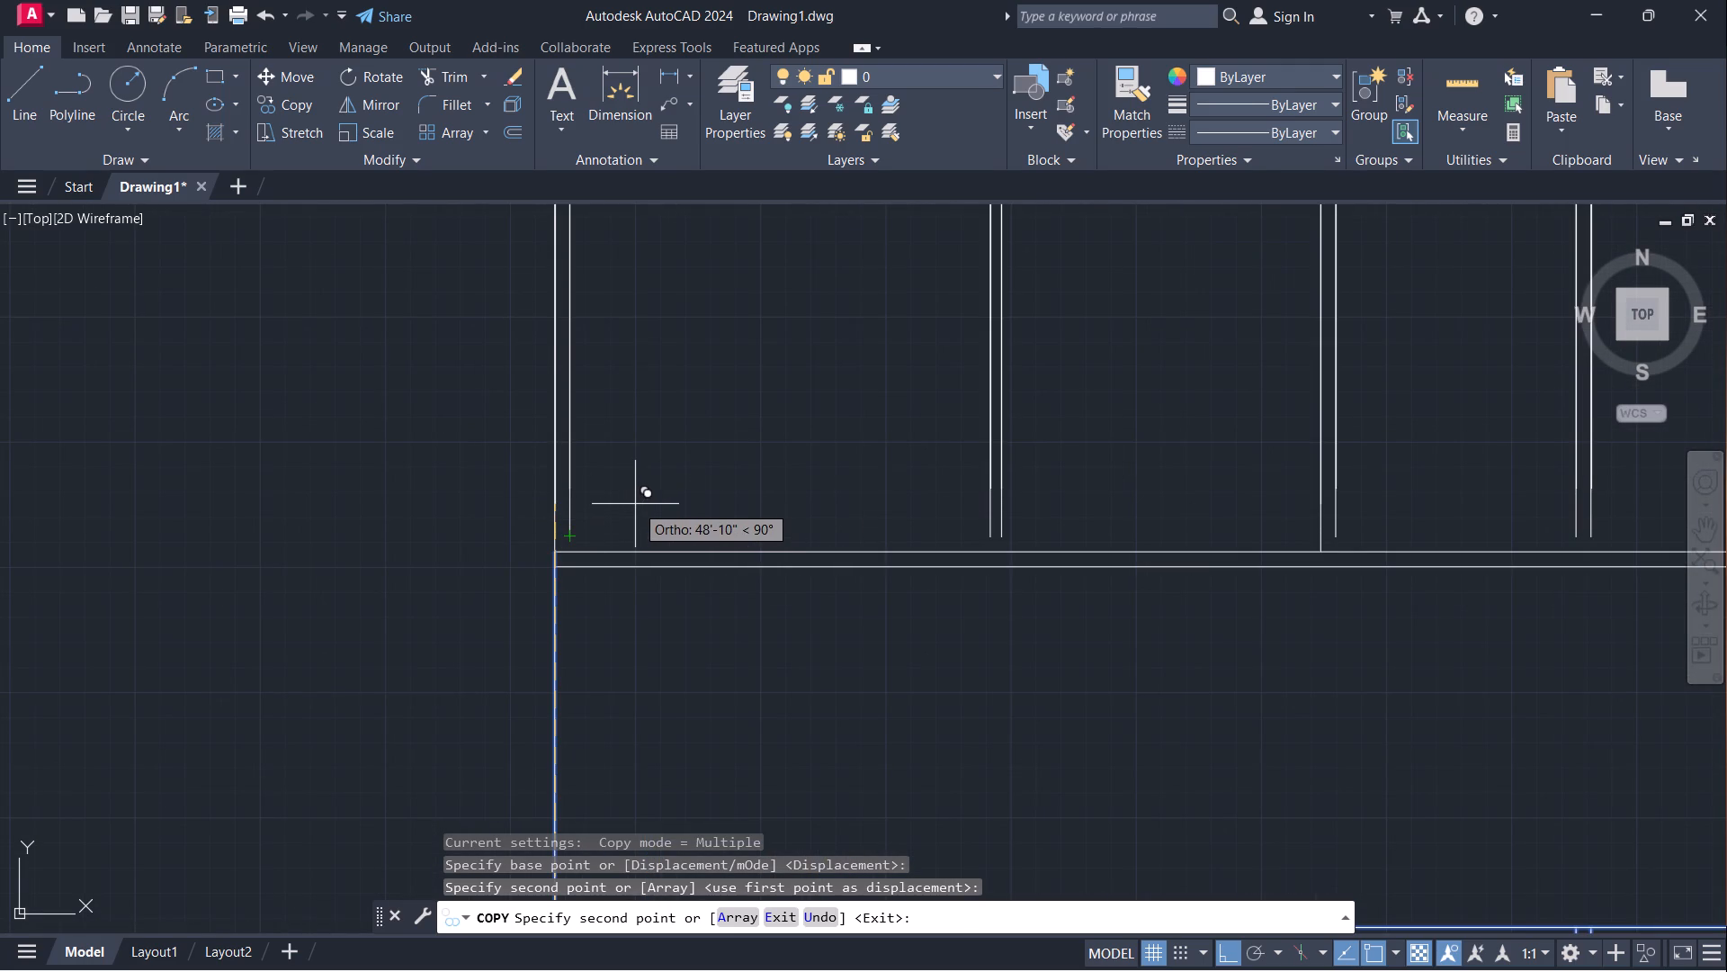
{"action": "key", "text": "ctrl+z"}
Place the wall copy at the outer northwest corner of the new northern wall and finish copying.
{"action": "scroll", "coordinate": [599, 476], "scroll_direction": "down", "scroll_amount": 1}
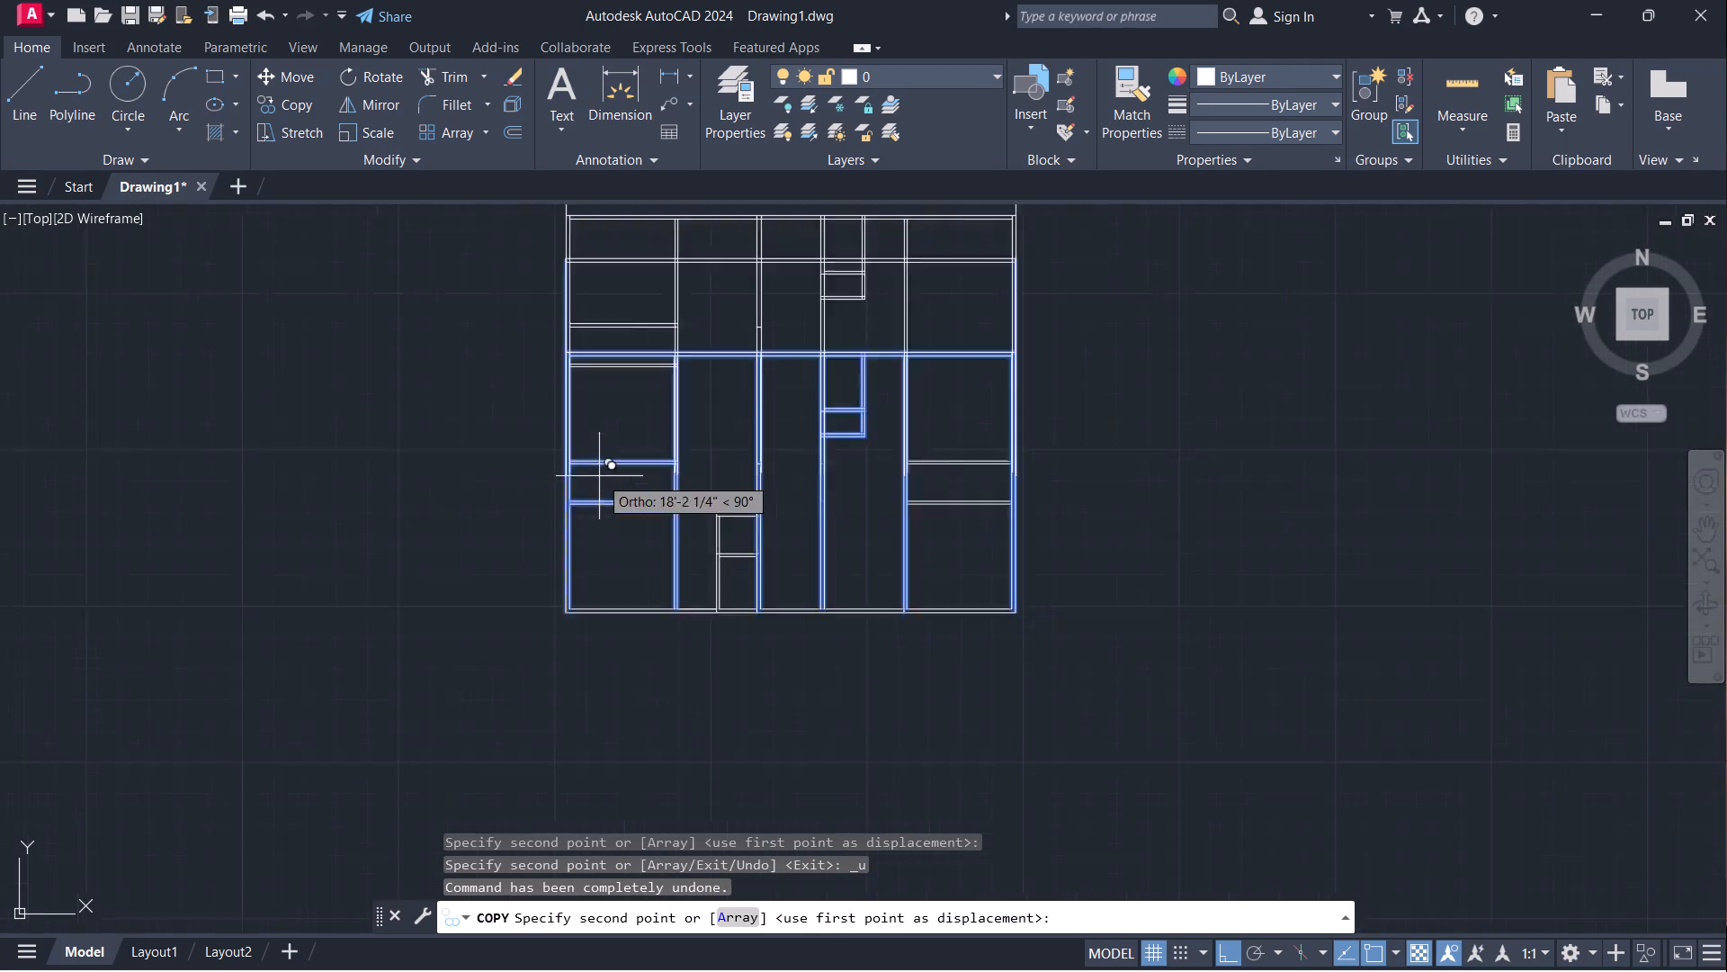
{"action": "scroll", "coordinate": [599, 476], "scroll_direction": "down", "scroll_amount": 2}
{"action": "scroll", "coordinate": [571, 384], "scroll_direction": "up", "scroll_amount": 7}
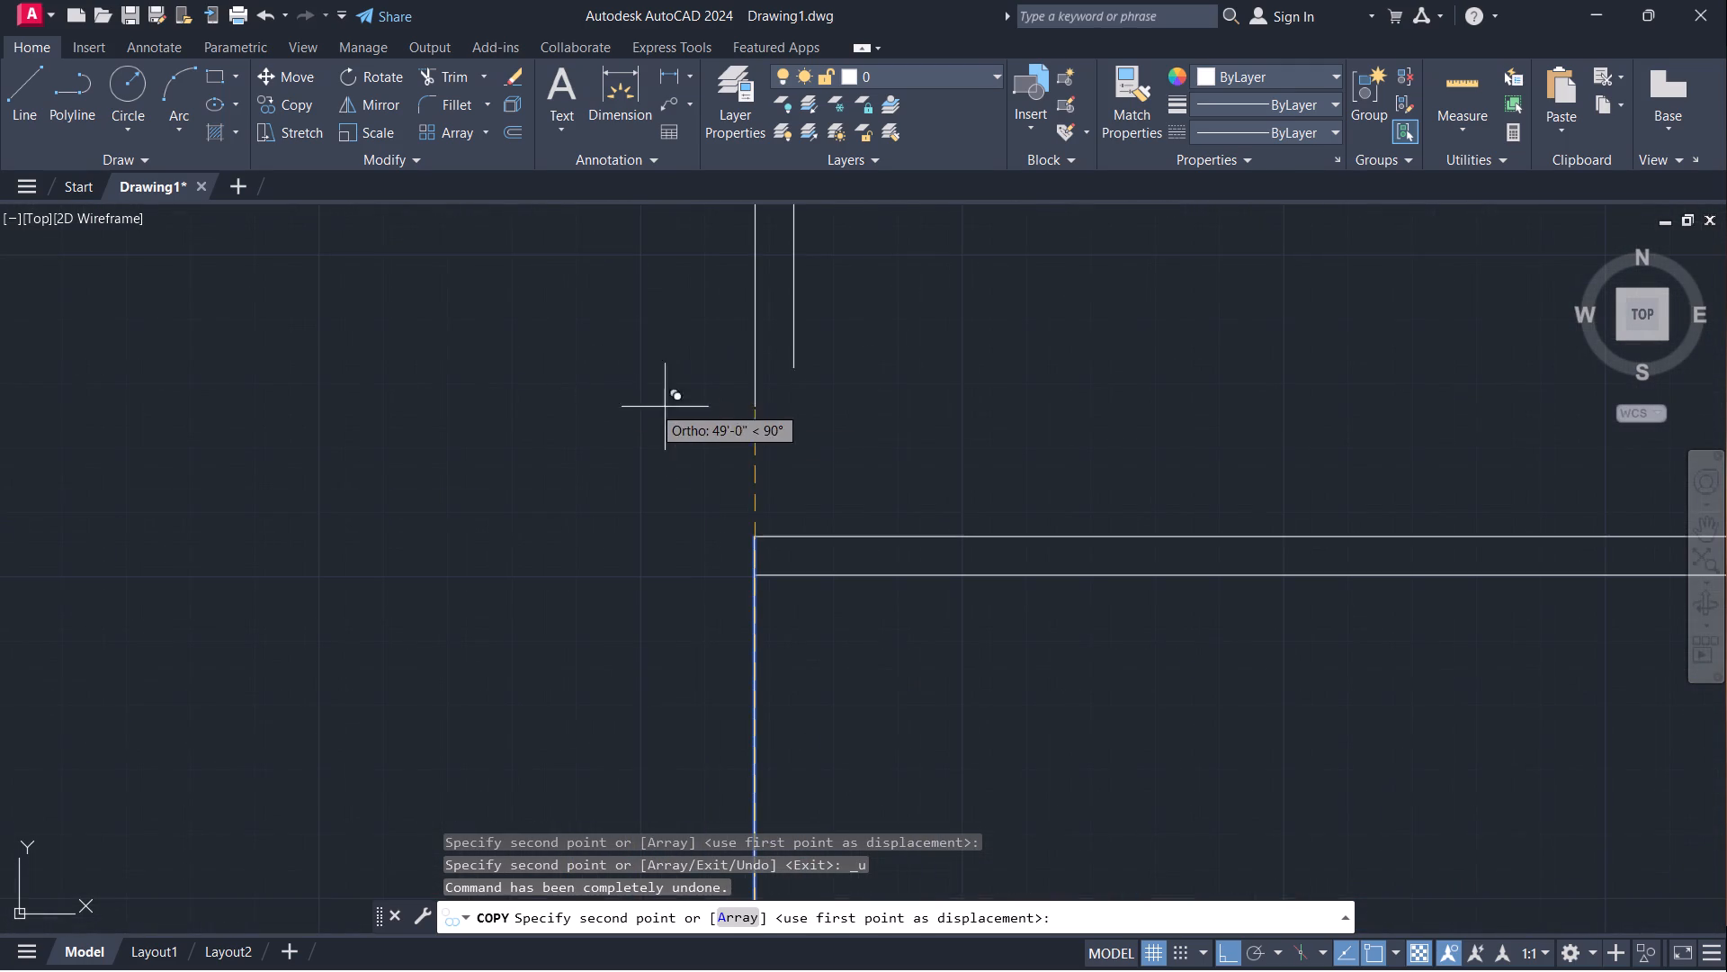
{"action": "left_click", "coordinate": [750, 533]}
{"action": "scroll", "coordinate": [905, 457], "scroll_direction": "down", "scroll_amount": 1}
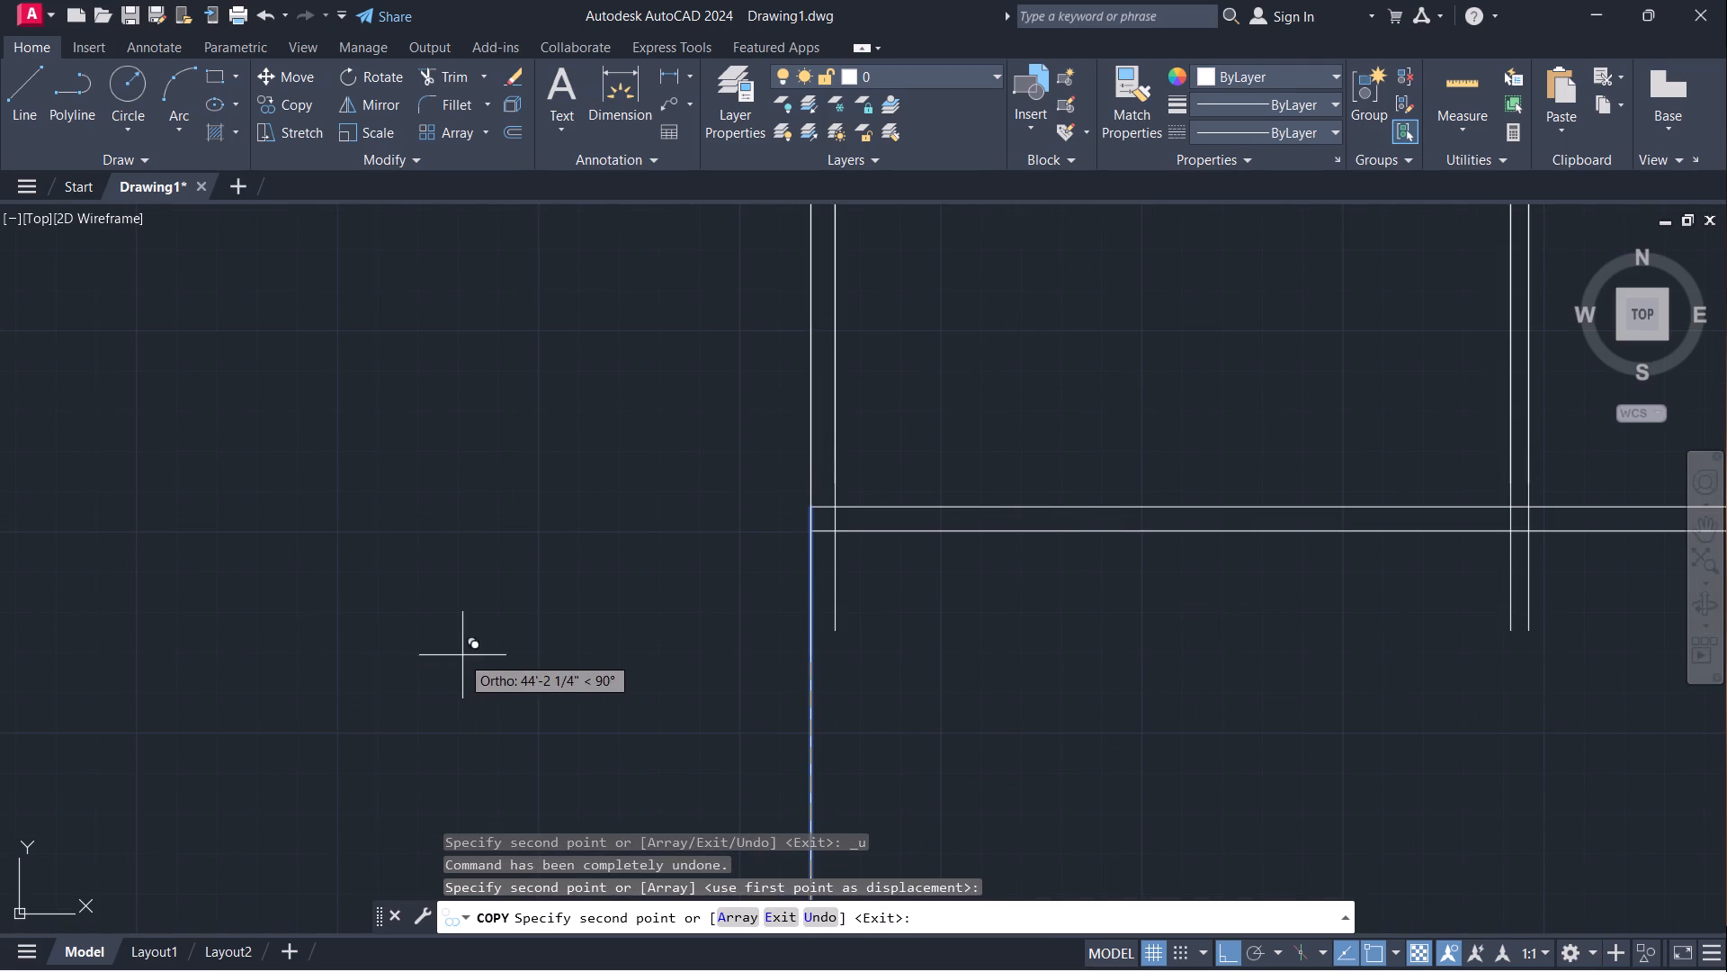
{"action": "key", "text": "Escape"}
Examine the copied northern plan, its junction with the shared wall, and the original layout for comparison.
{"action": "scroll", "coordinate": [497, 542], "scroll_direction": "down", "scroll_amount": 3}
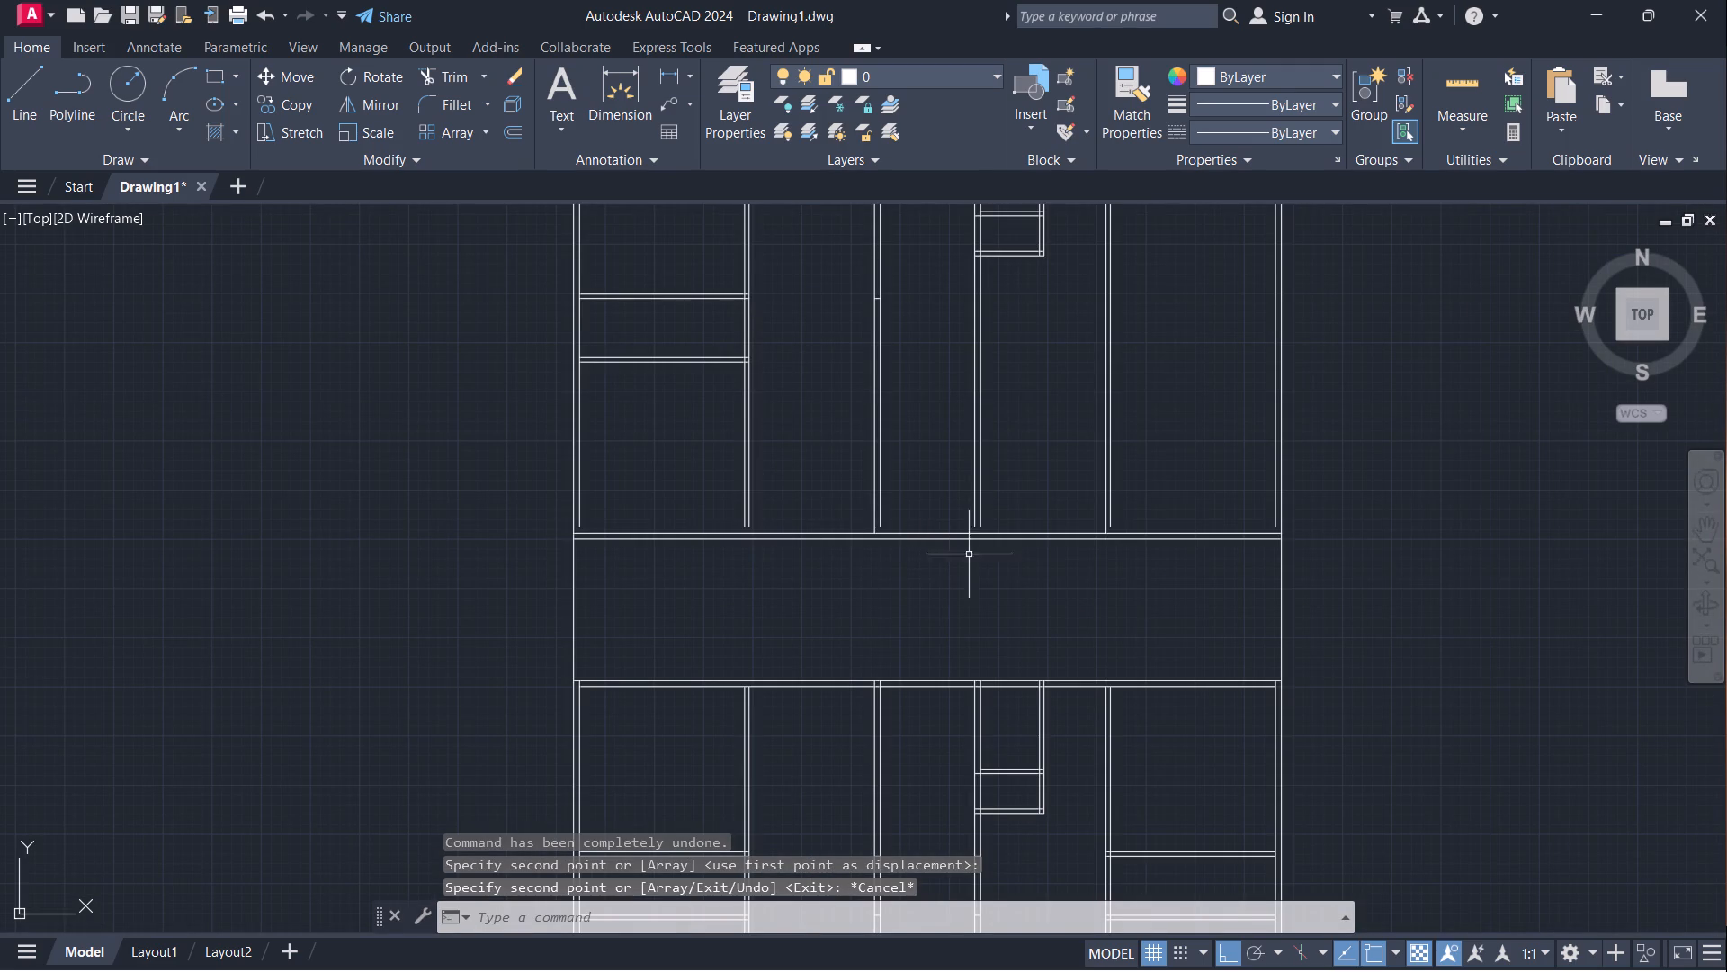
{"action": "scroll", "coordinate": [984, 549], "scroll_direction": "down", "scroll_amount": 1}
{"action": "scroll", "coordinate": [863, 584], "scroll_direction": "up", "scroll_amount": 2}
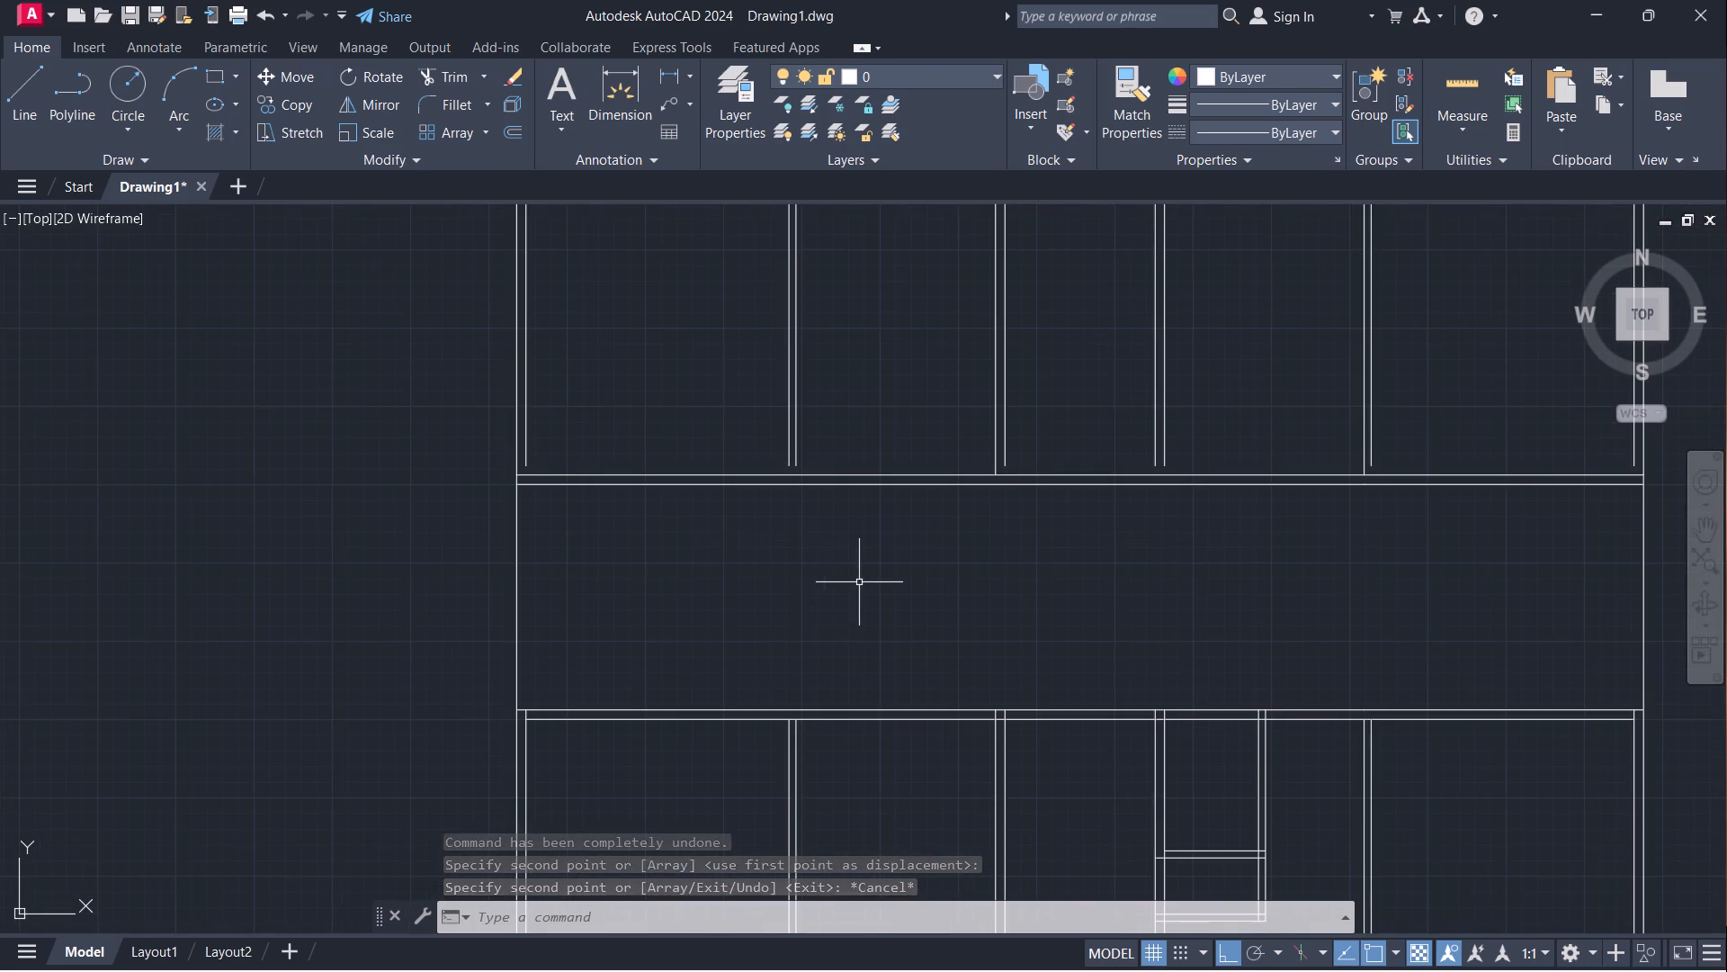
{"action": "scroll", "coordinate": [729, 545], "scroll_direction": "down", "scroll_amount": 1}
{"action": "middle_click_drag", "start_coordinate": [708, 571], "coordinate": [623, 709]}
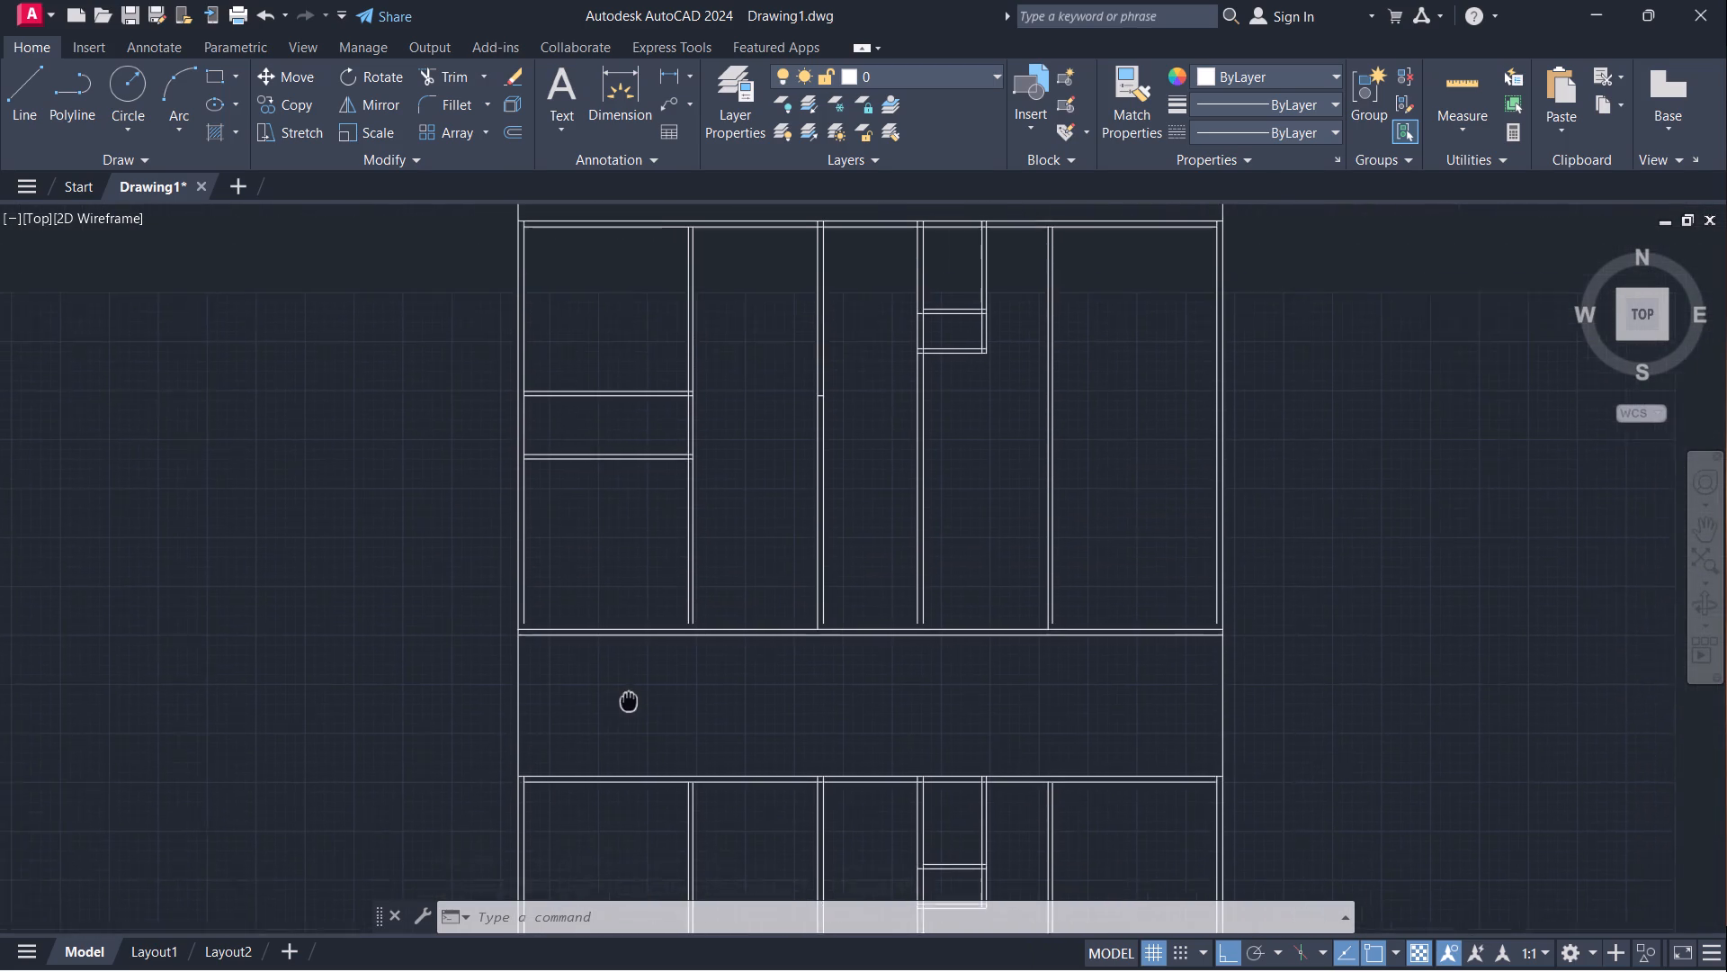
{"action": "middle_click_drag", "start_coordinate": [623, 709], "coordinate": [601, 810]}
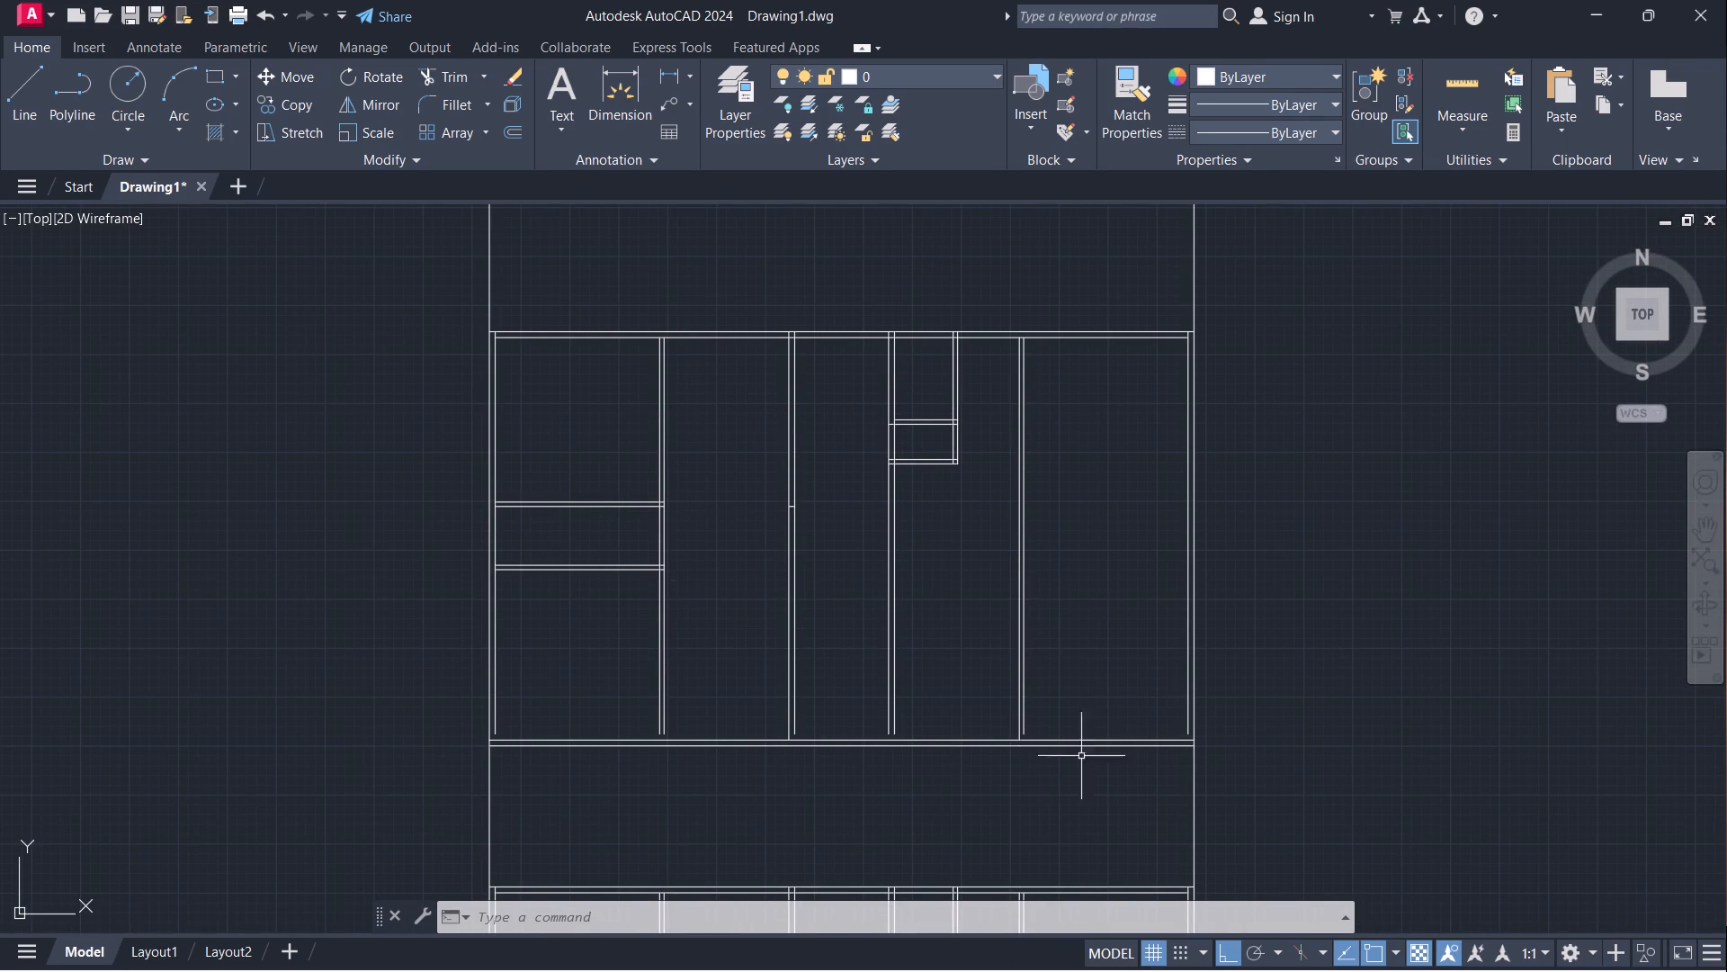
{"action": "scroll", "coordinate": [1274, 659], "scroll_direction": "down", "scroll_amount": 3}
{"action": "scroll", "coordinate": [1241, 848], "scroll_direction": "up", "scroll_amount": 2}
{"action": "scroll", "coordinate": [1194, 751], "scroll_direction": "up", "scroll_amount": 4}
{"action": "scroll", "coordinate": [1204, 724], "scroll_direction": "down", "scroll_amount": 3}
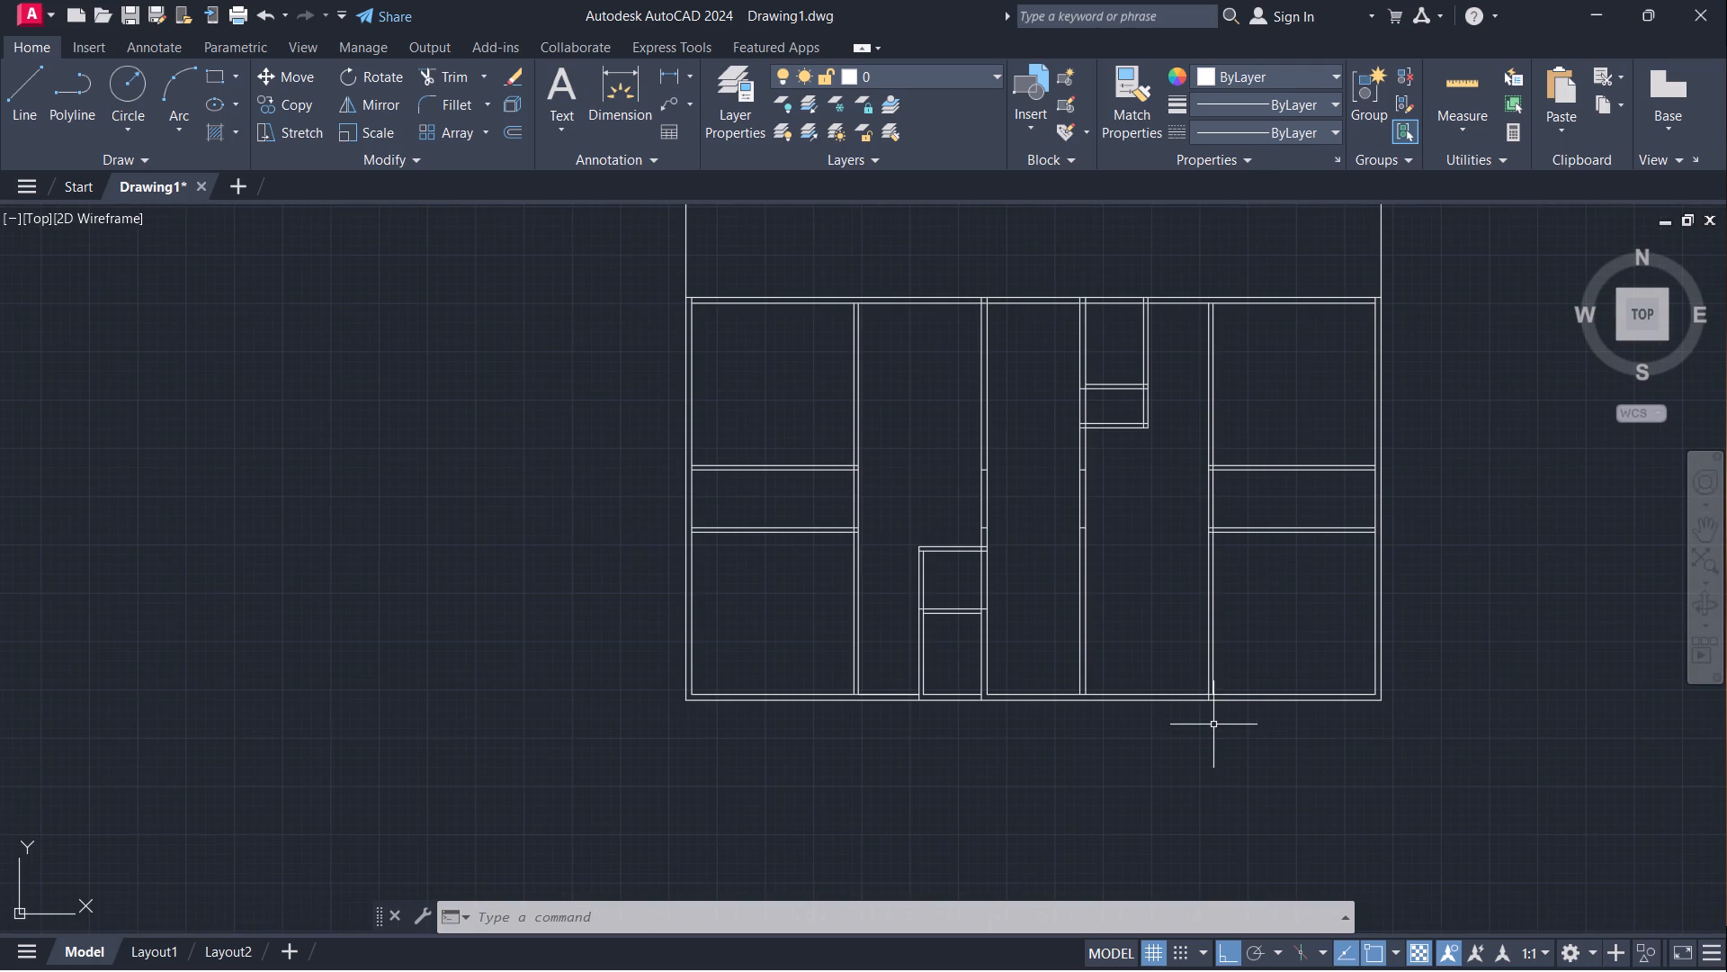
{"action": "scroll", "coordinate": [1443, 569], "scroll_direction": "down", "scroll_amount": 1}
{"action": "middle_click_drag", "start_coordinate": [1427, 579], "coordinate": [1232, 713]}
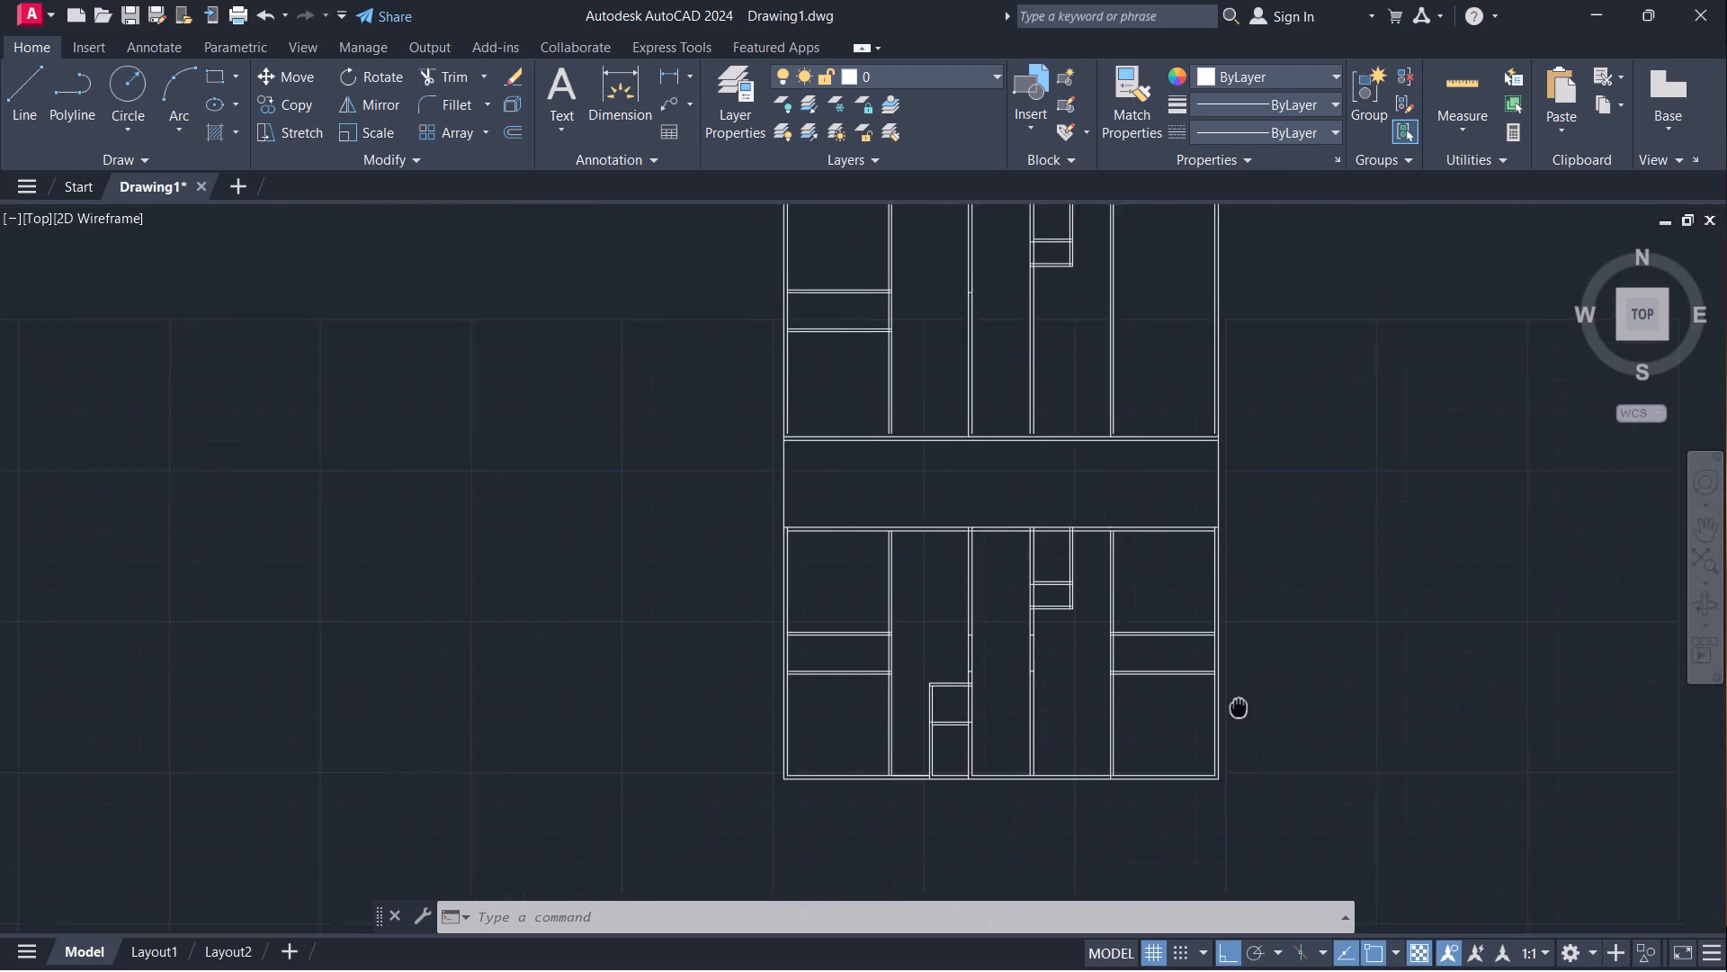
{"action": "middle_click_drag", "start_coordinate": [1232, 713], "coordinate": [1136, 794]}
{"action": "scroll", "coordinate": [782, 489], "scroll_direction": "up", "scroll_amount": 3}
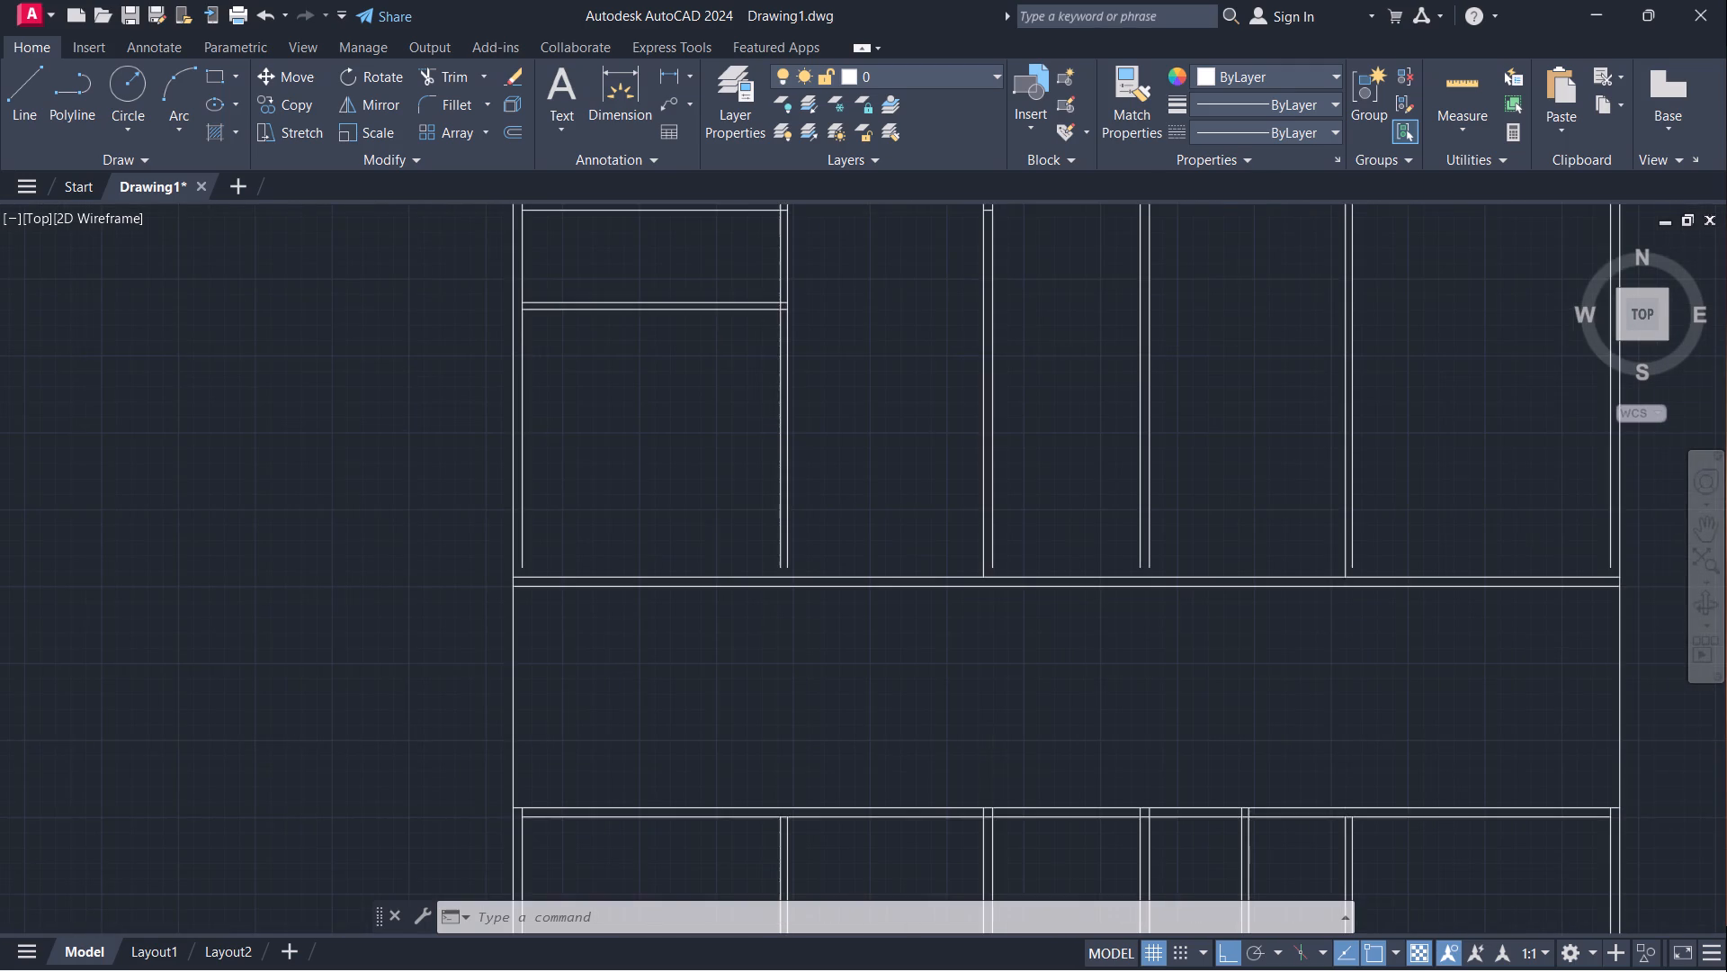
{"action": "scroll", "coordinate": [624, 535], "scroll_direction": "down", "scroll_amount": 2}
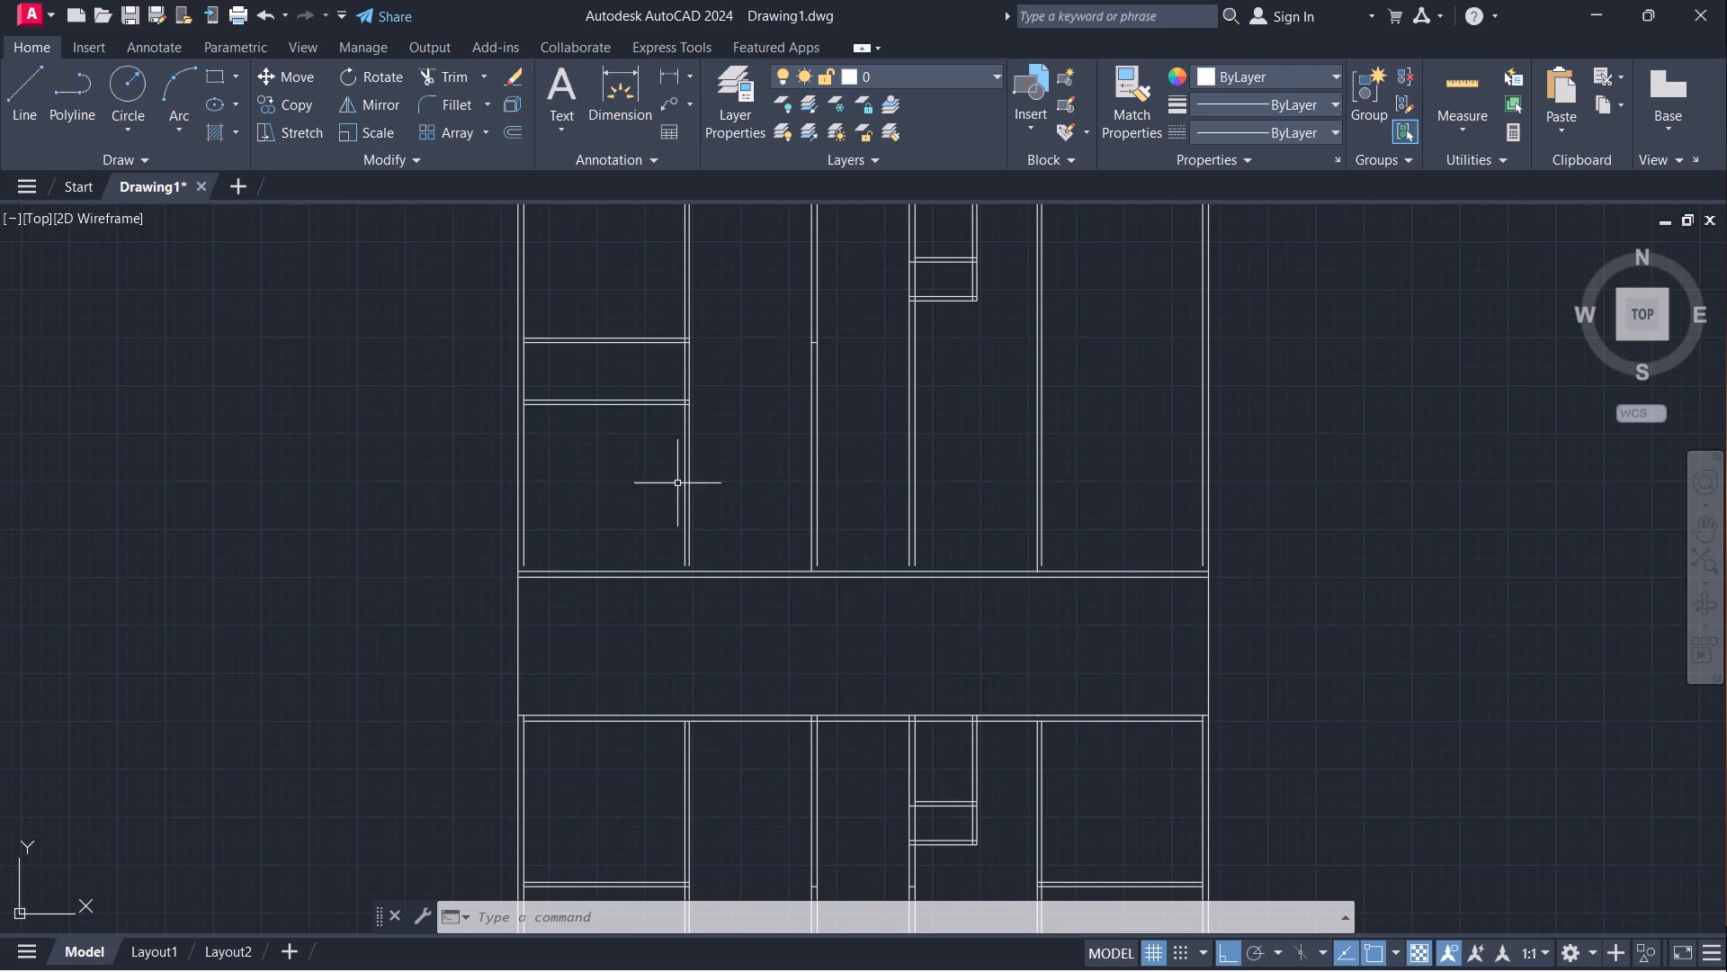
{"action": "scroll", "coordinate": [783, 455], "scroll_direction": "down", "scroll_amount": 1}
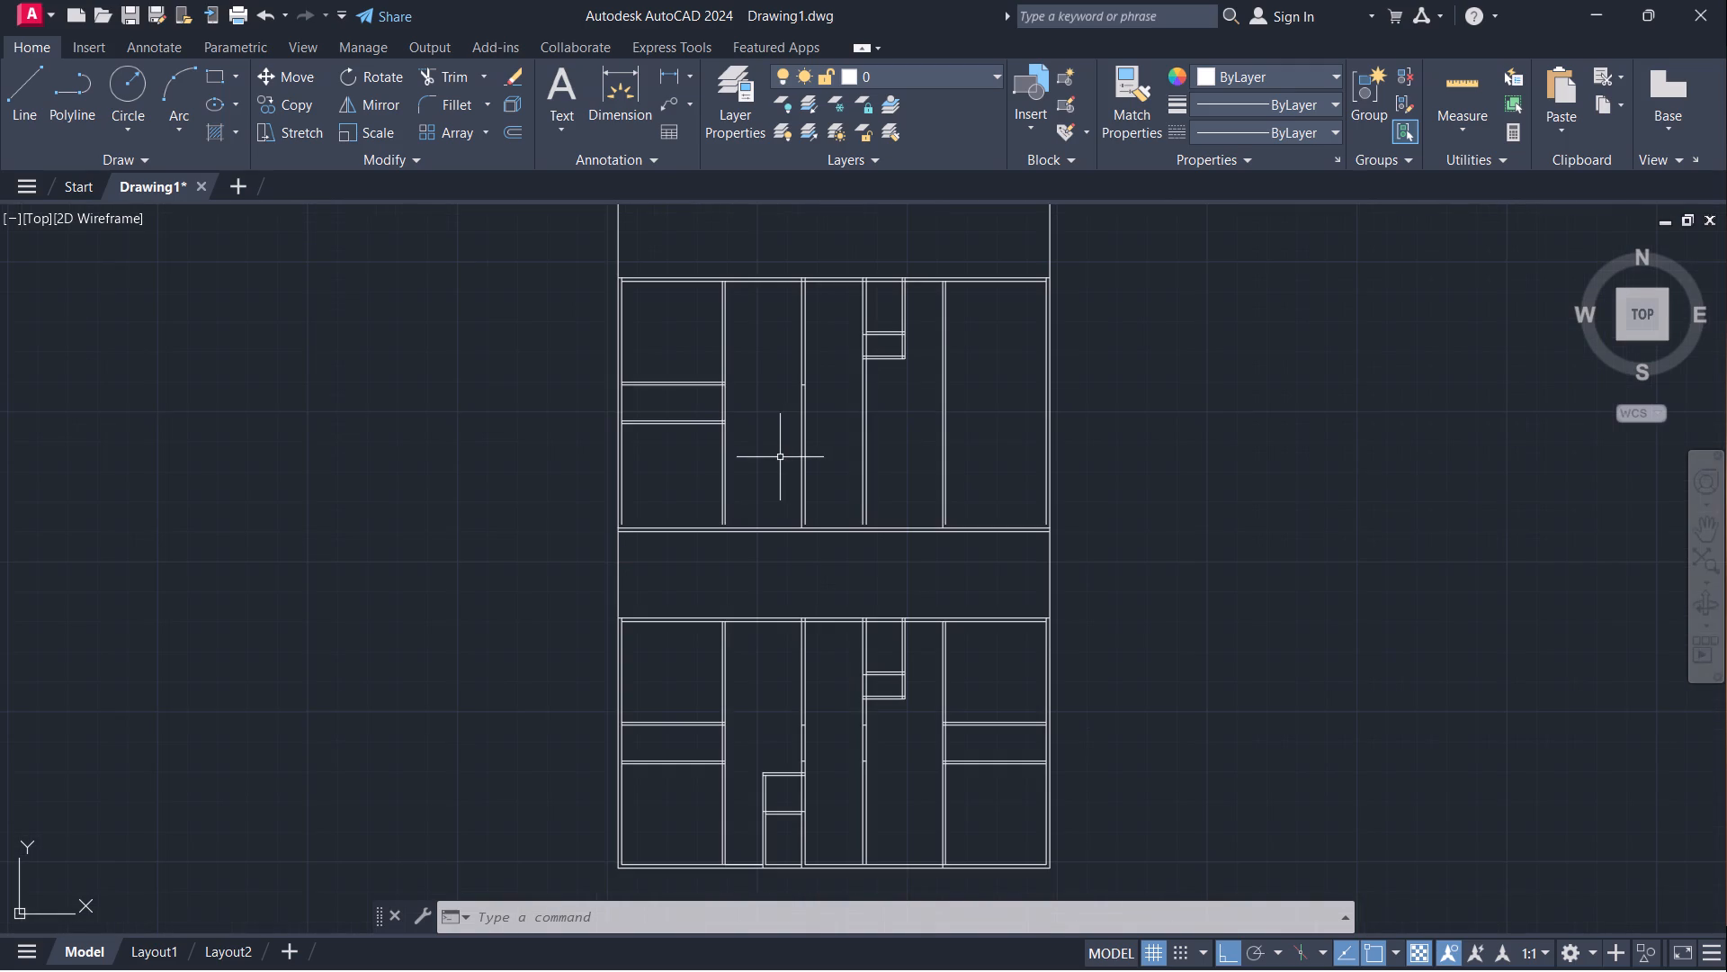
{"action": "middle_click_drag", "start_coordinate": [778, 456], "coordinate": [741, 539]}
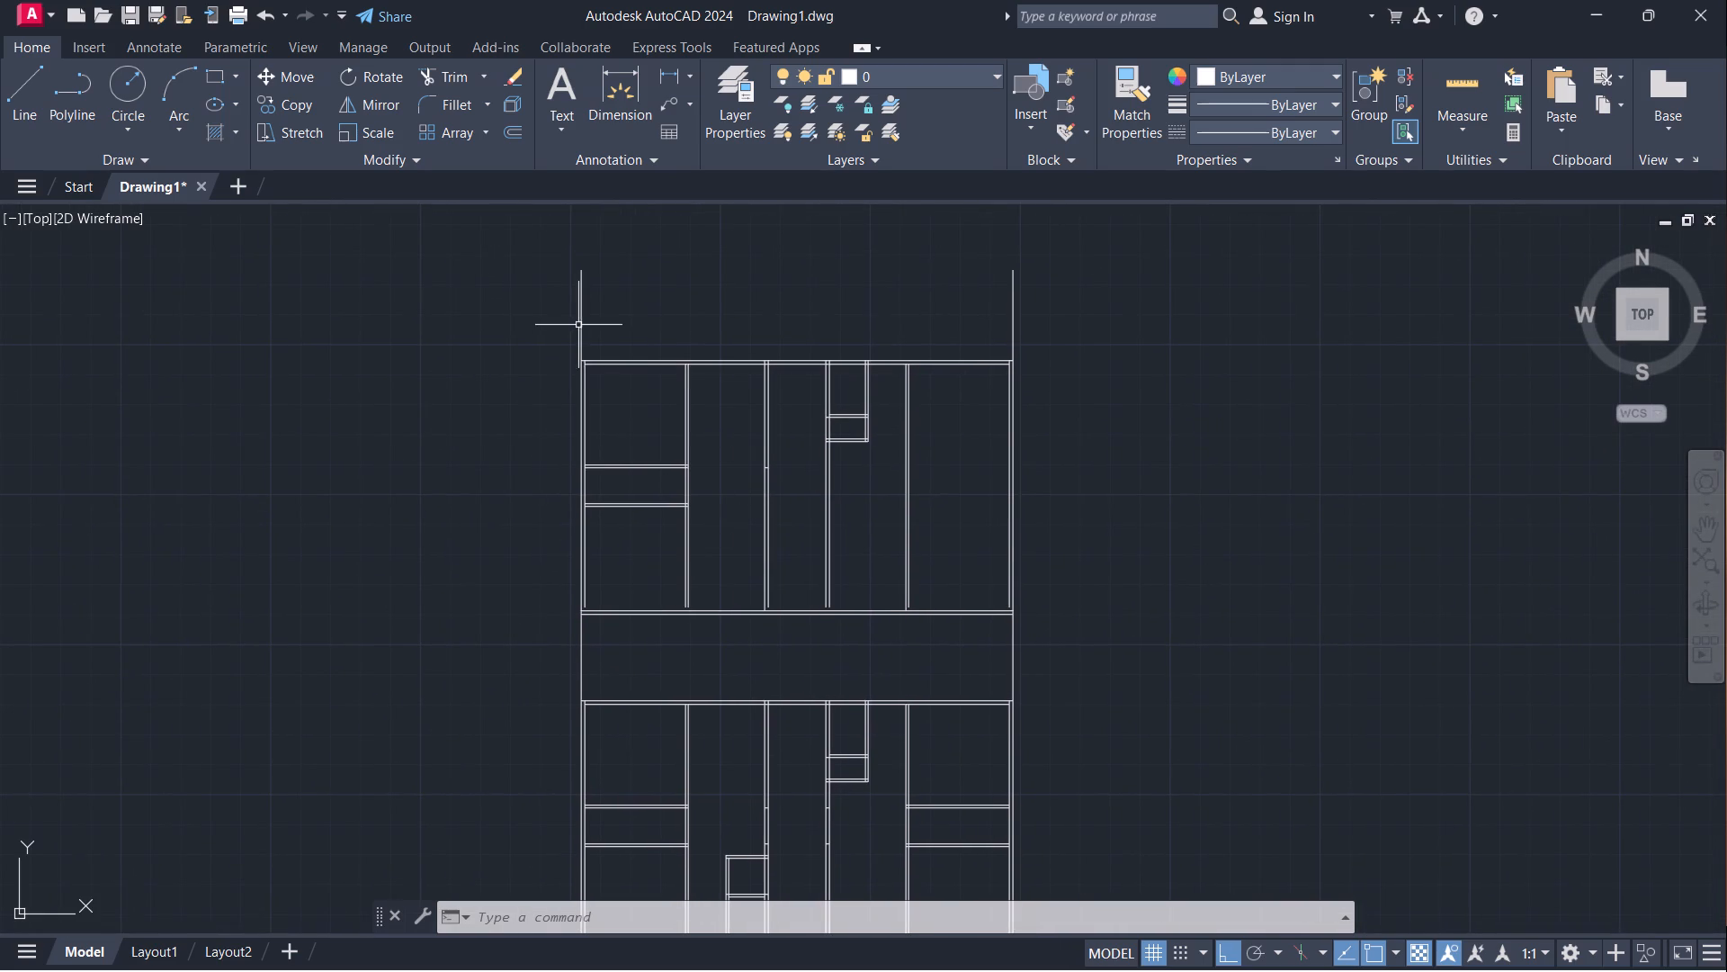
{"action": "scroll", "coordinate": [757, 598], "scroll_direction": "up", "scroll_amount": 2}
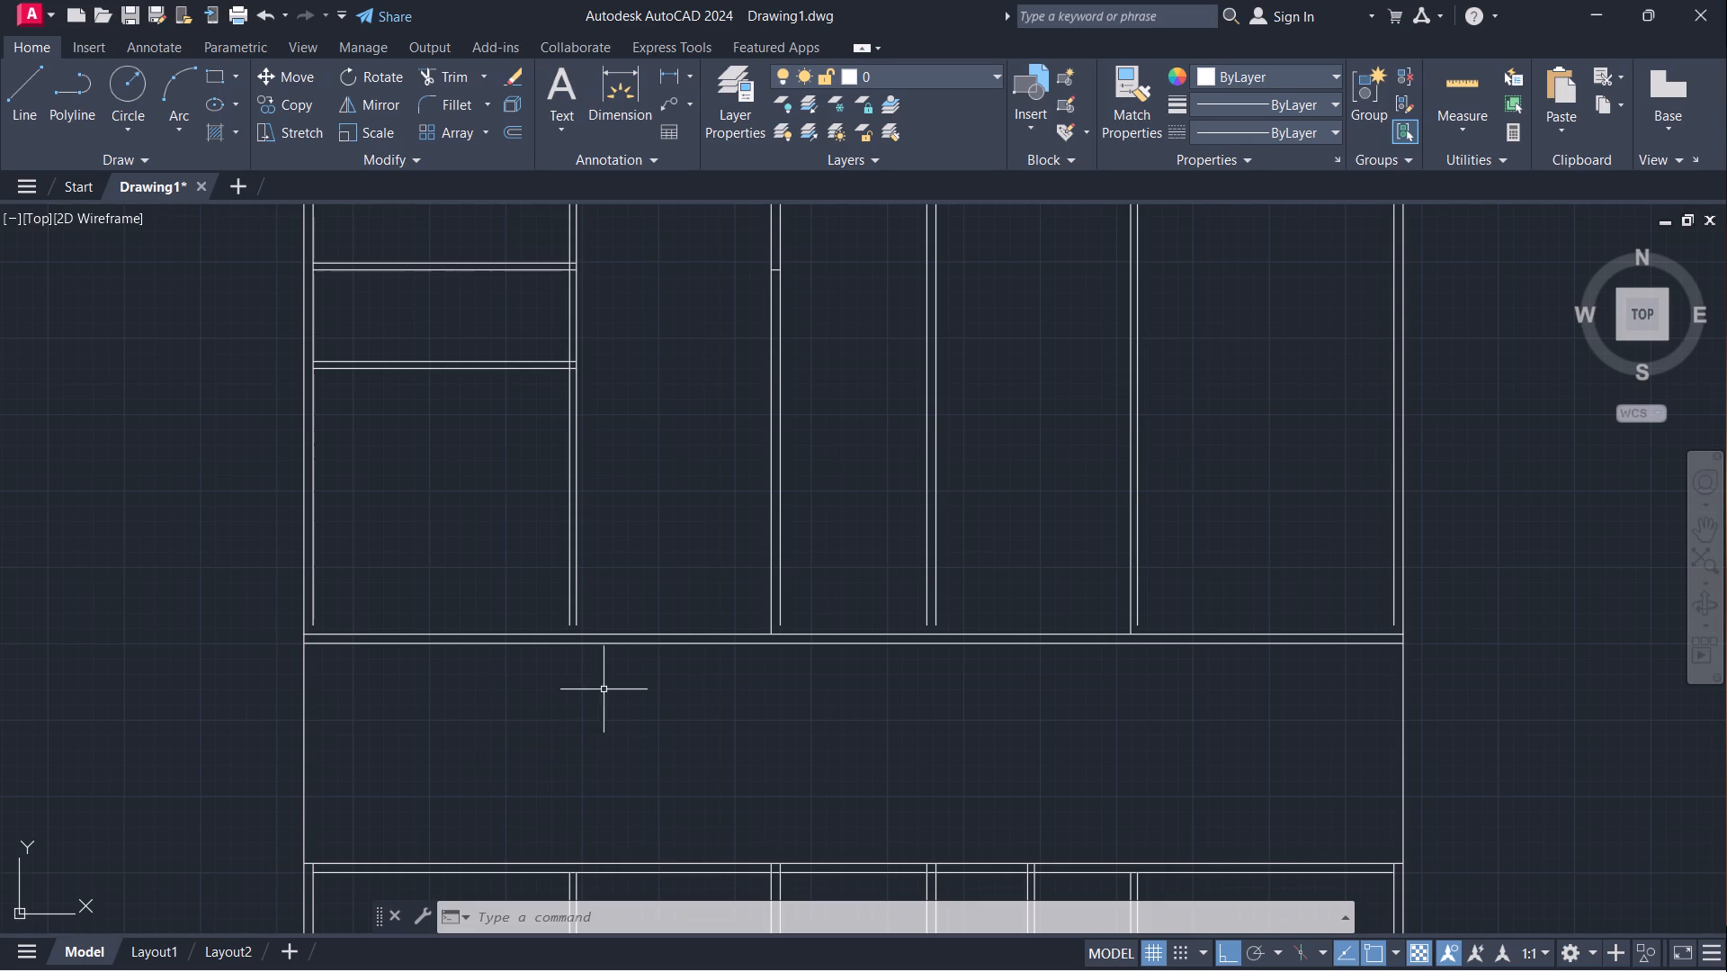
{"action": "scroll", "coordinate": [735, 475], "scroll_direction": "down", "scroll_amount": 1}
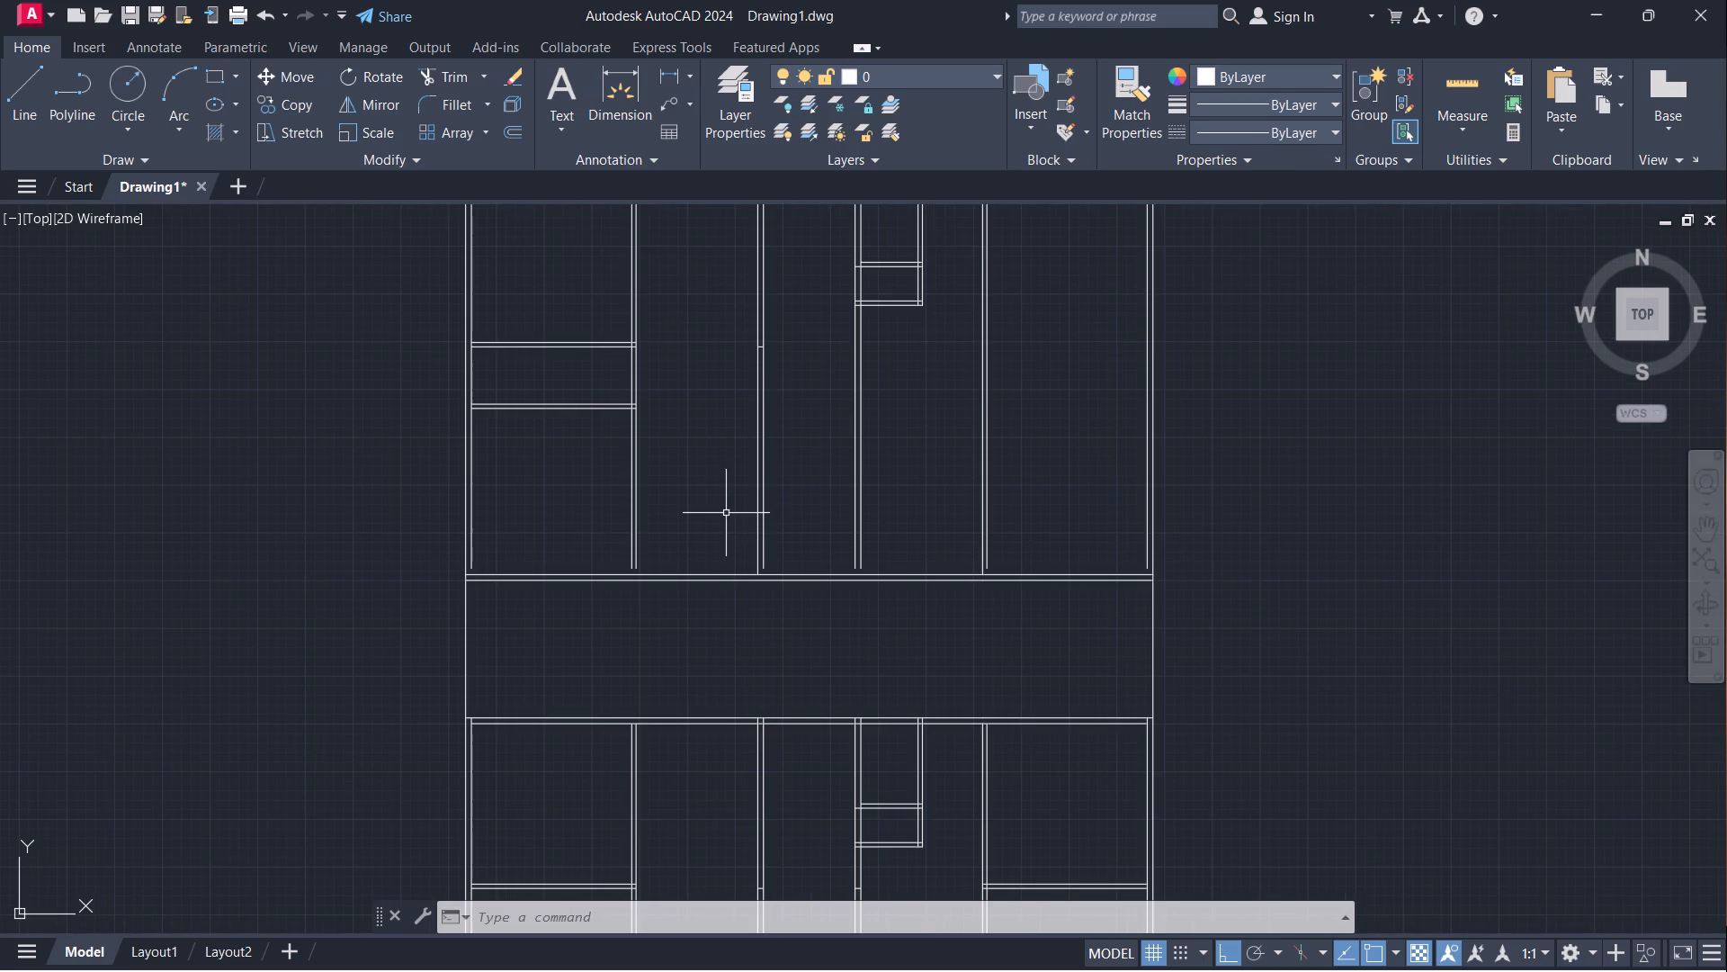
{"action": "scroll", "coordinate": [1016, 667], "scroll_direction": "down", "scroll_amount": 1}
{"action": "middle_click_drag", "start_coordinate": [1031, 691], "coordinate": [866, 594]}
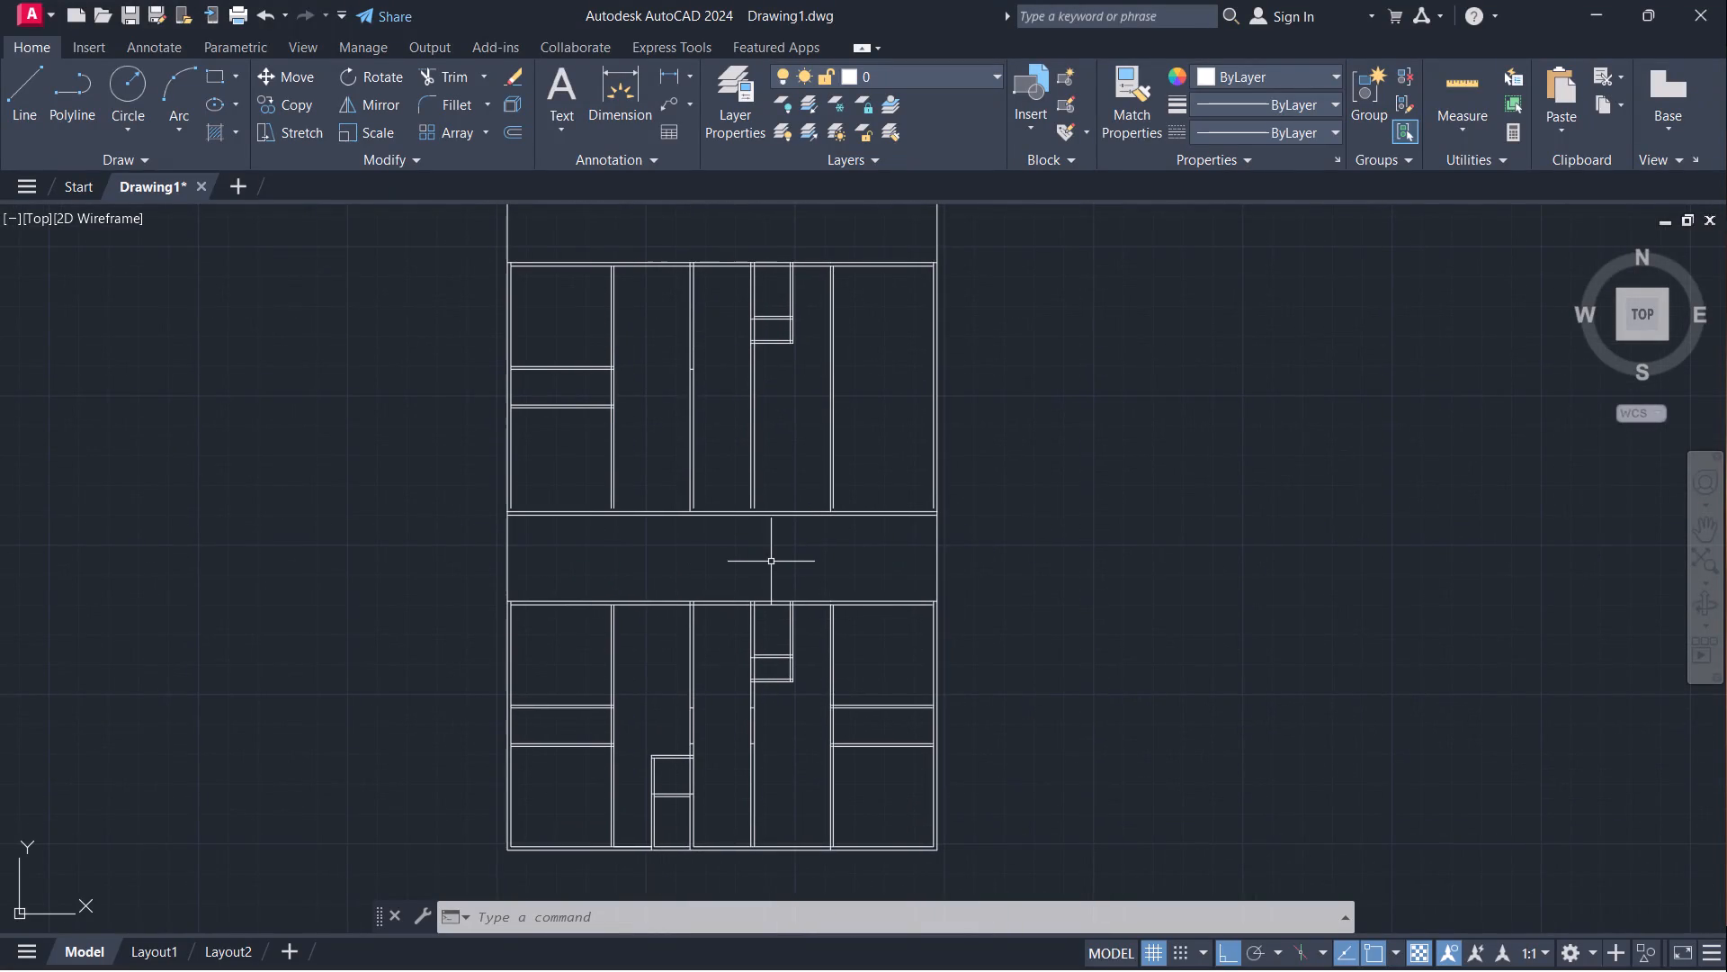
Undo the last copy of the plan walls north of the 12' deep space.
{"action": "key", "text": "ctrl+z"}
{"action": "key", "text": "ctrl+z"}
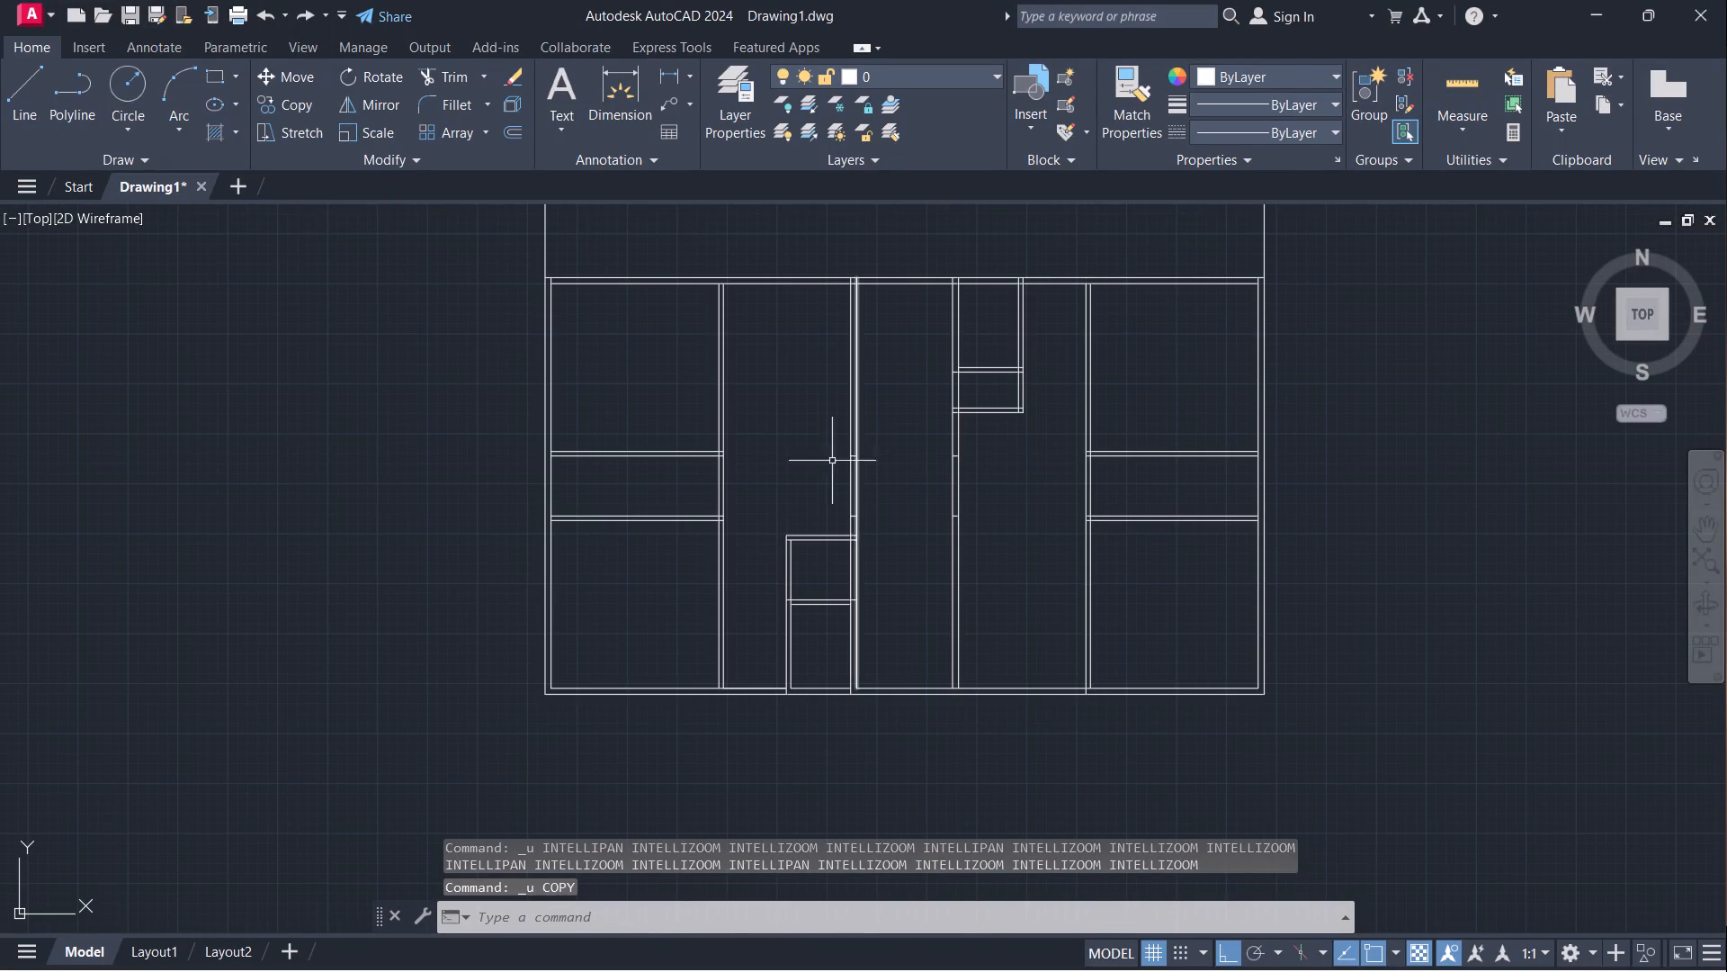
Erase all the lines of the double-line wall closing the north side of the 12' deep space.
{"action": "scroll", "coordinate": [1251, 485], "scroll_direction": "down", "scroll_amount": 1}
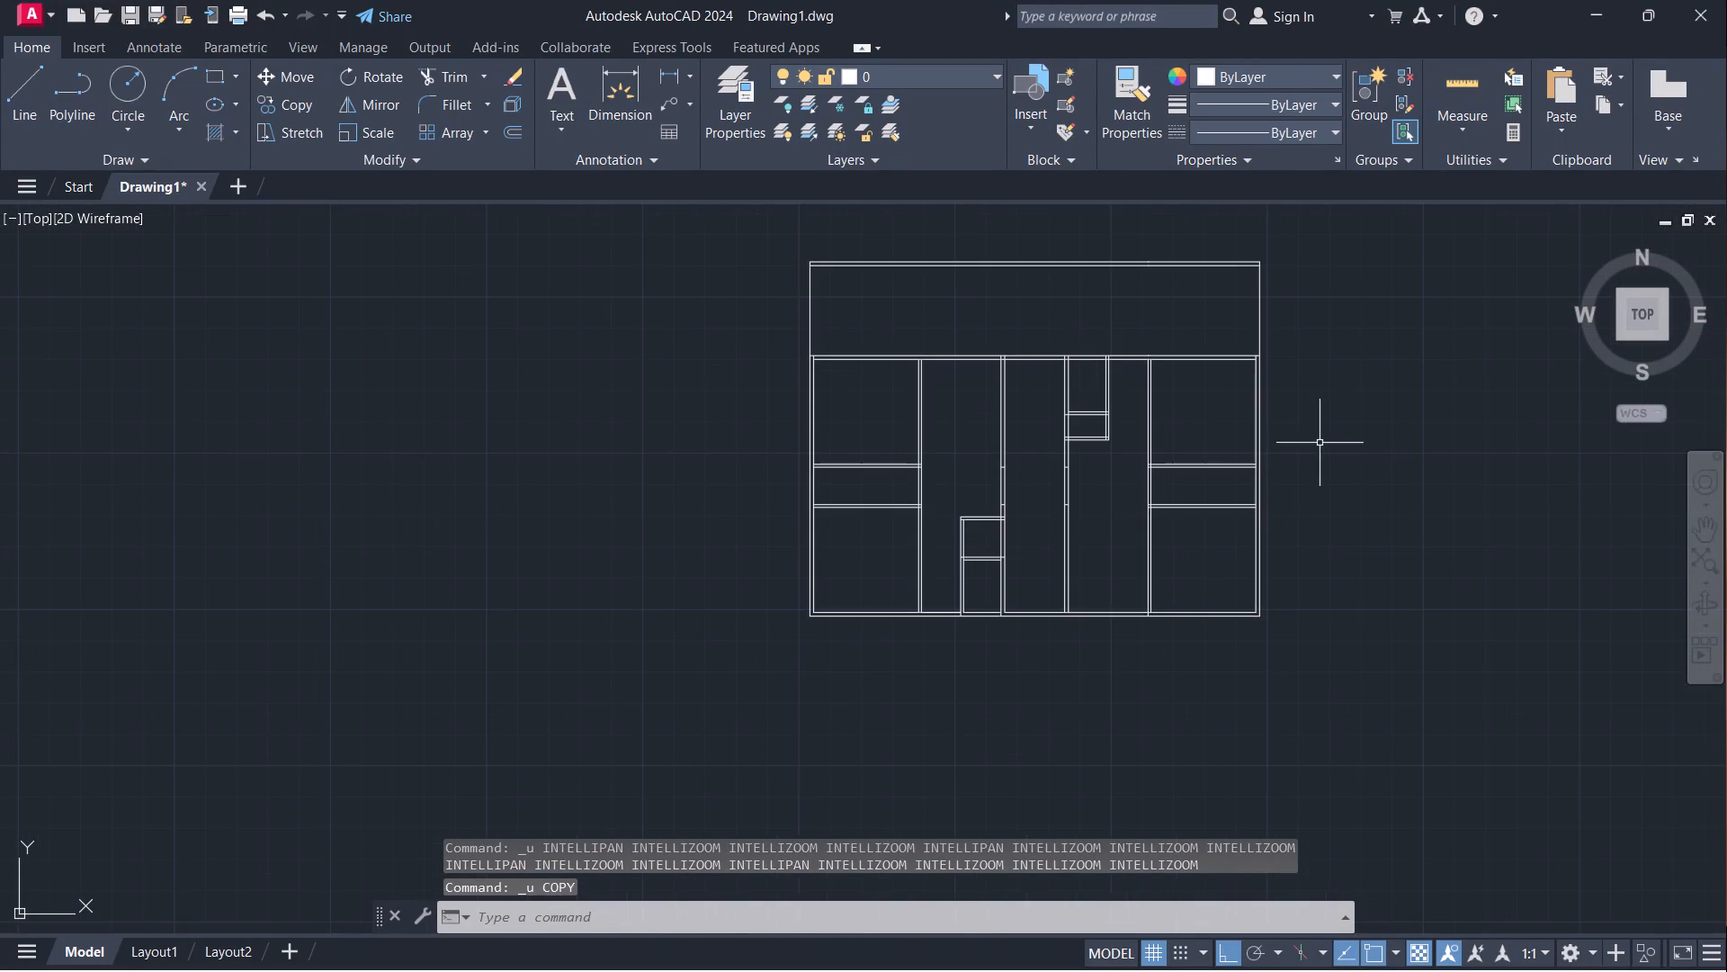
{"action": "scroll", "coordinate": [1318, 408], "scroll_direction": "down", "scroll_amount": 1}
{"action": "middle_click_drag", "start_coordinate": [1332, 405], "coordinate": [1086, 571]}
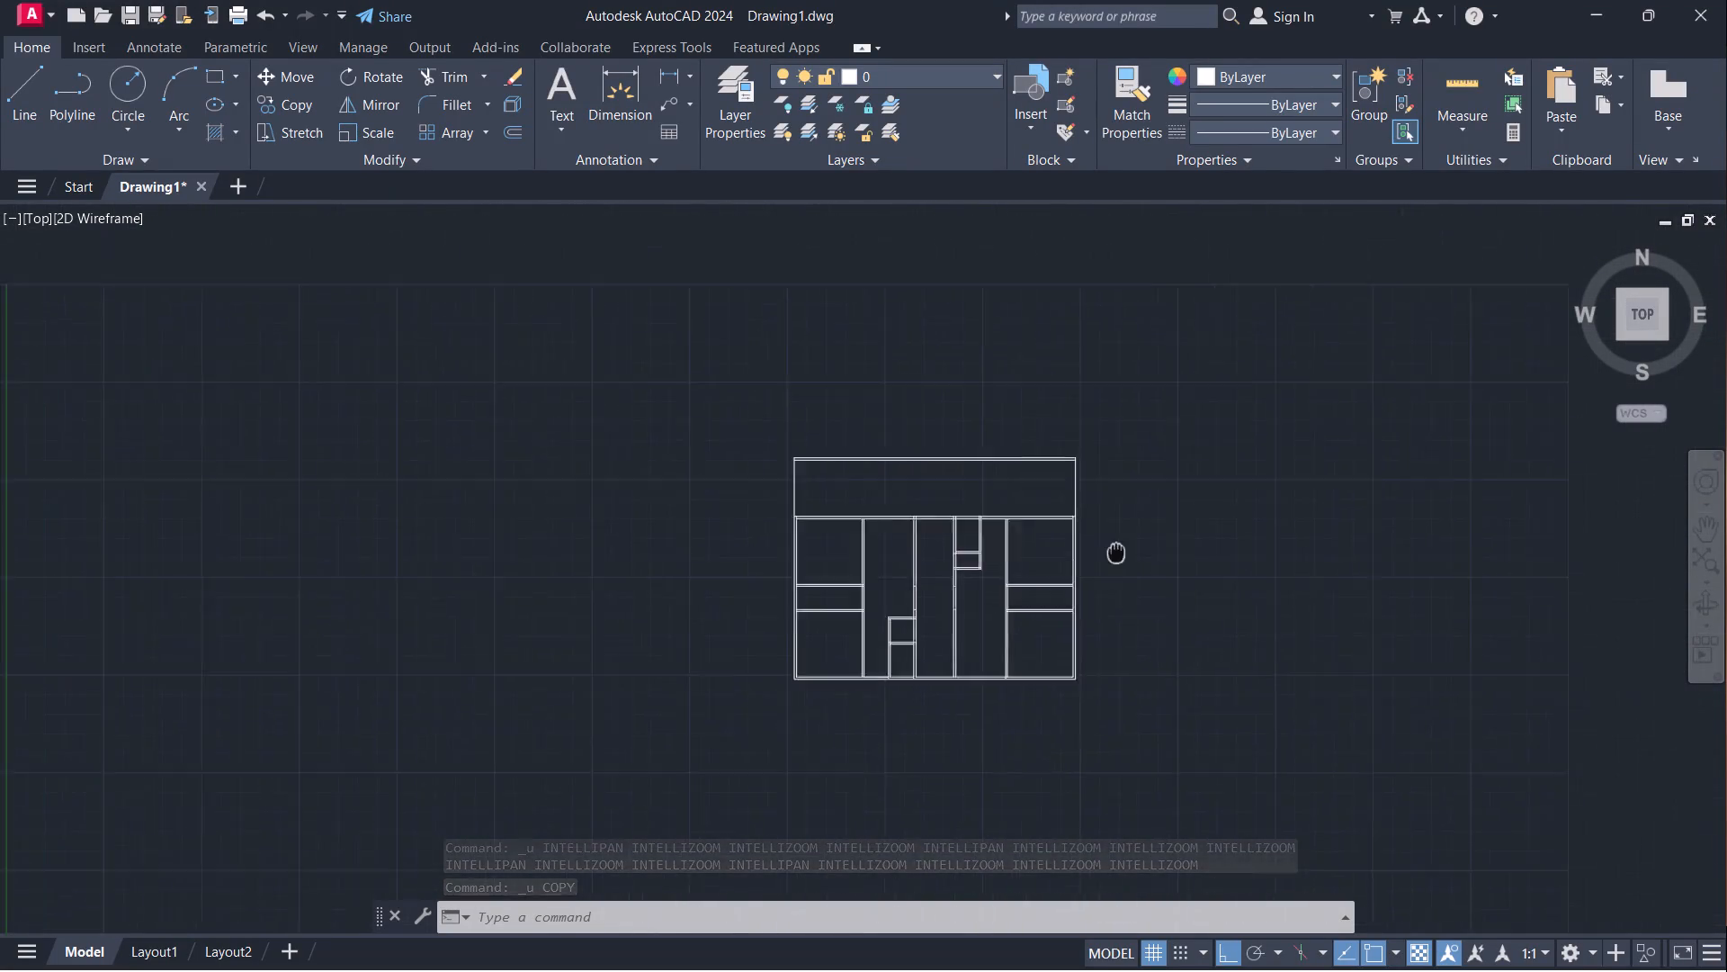
{"action": "middle_click_drag", "start_coordinate": [1086, 571], "coordinate": [1063, 585]}
{"action": "scroll", "coordinate": [756, 491], "scroll_direction": "up", "scroll_amount": 2}
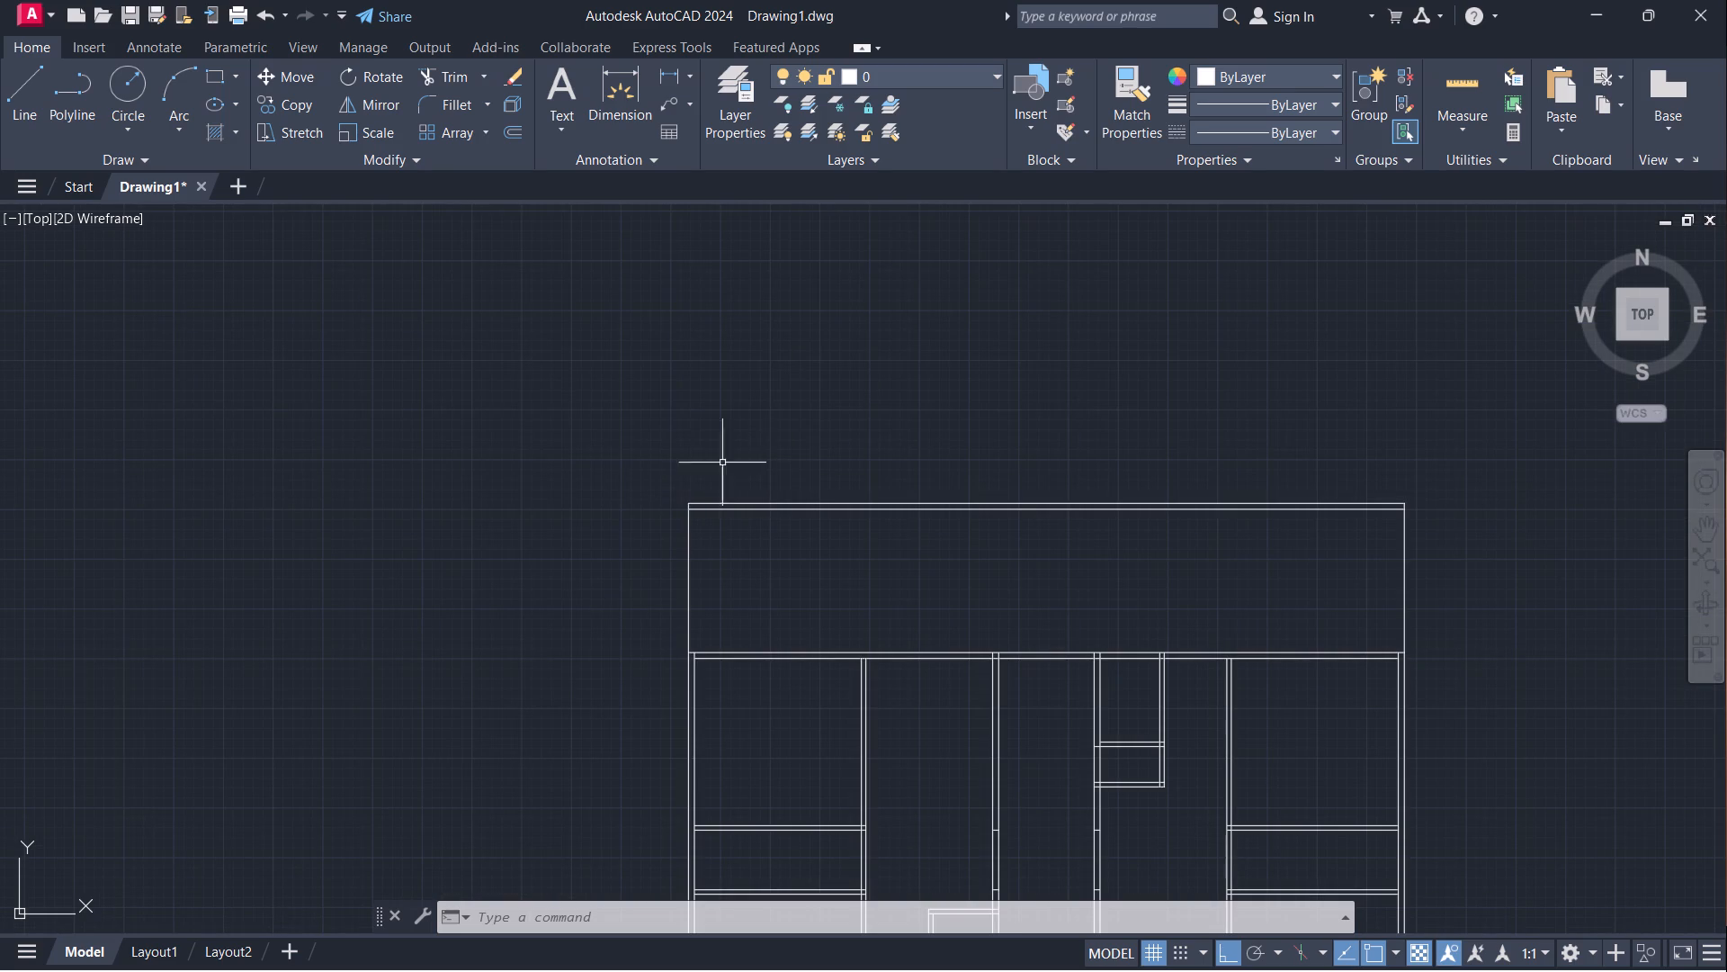
{"action": "scroll", "coordinate": [801, 443], "scroll_direction": "down", "scroll_amount": 1}
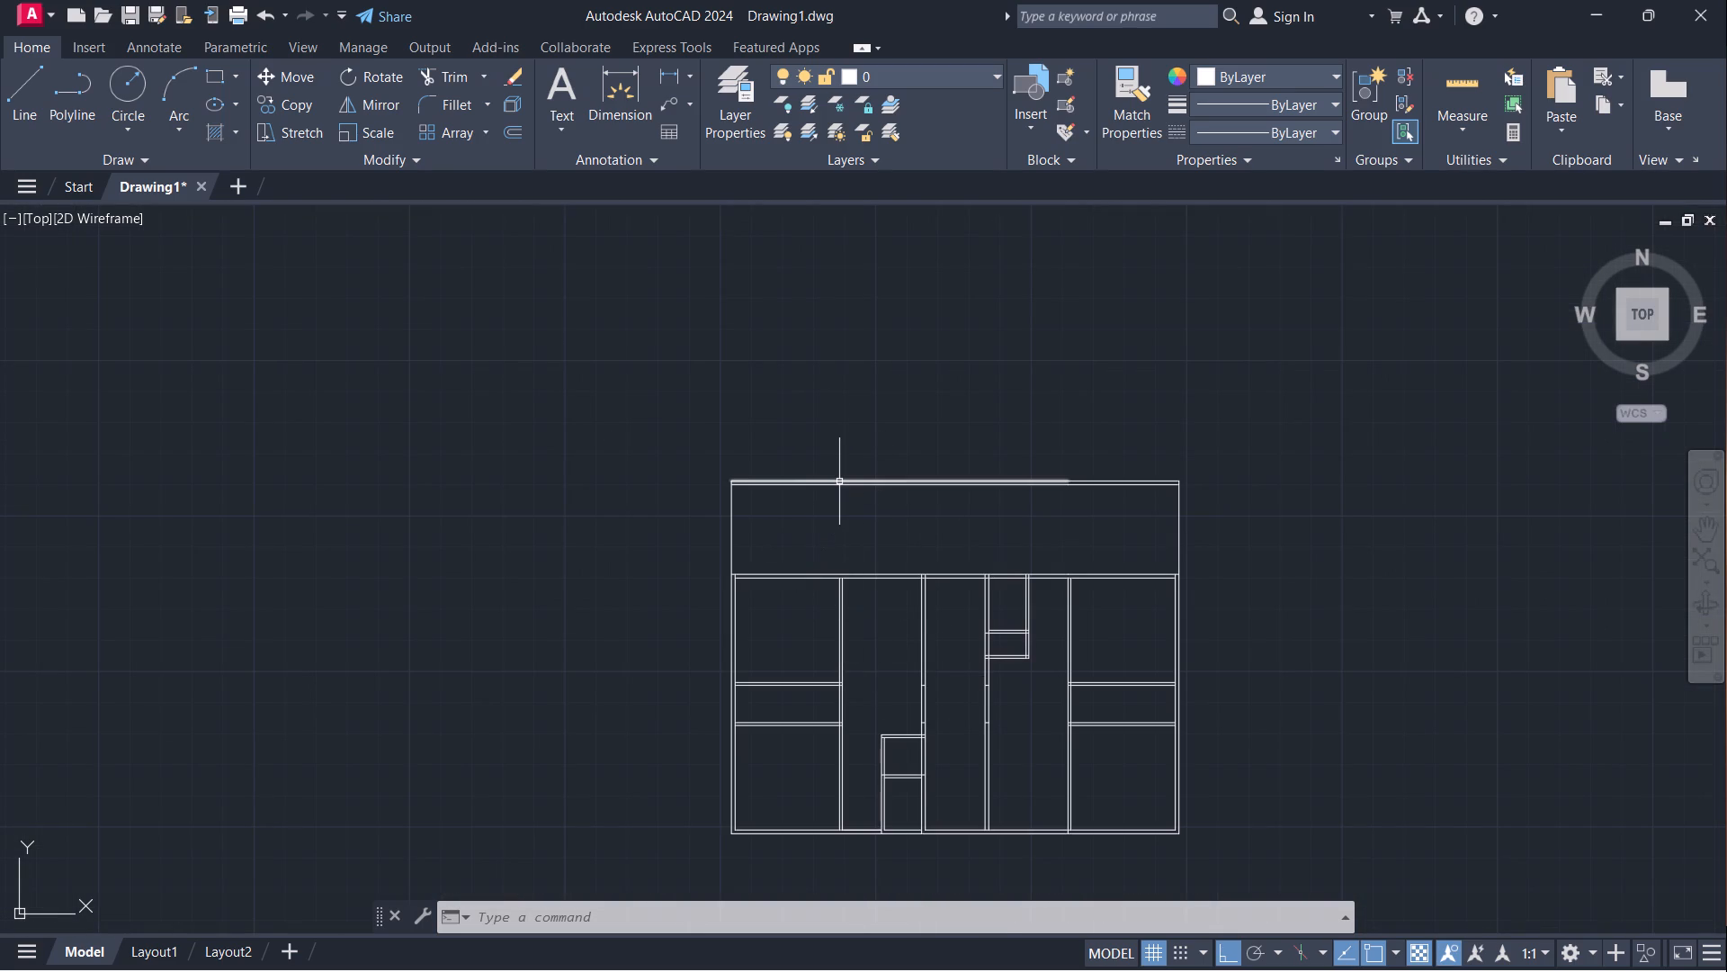
{"action": "left_click", "coordinate": [839, 481]}
{"action": "left_click", "coordinate": [839, 483]}
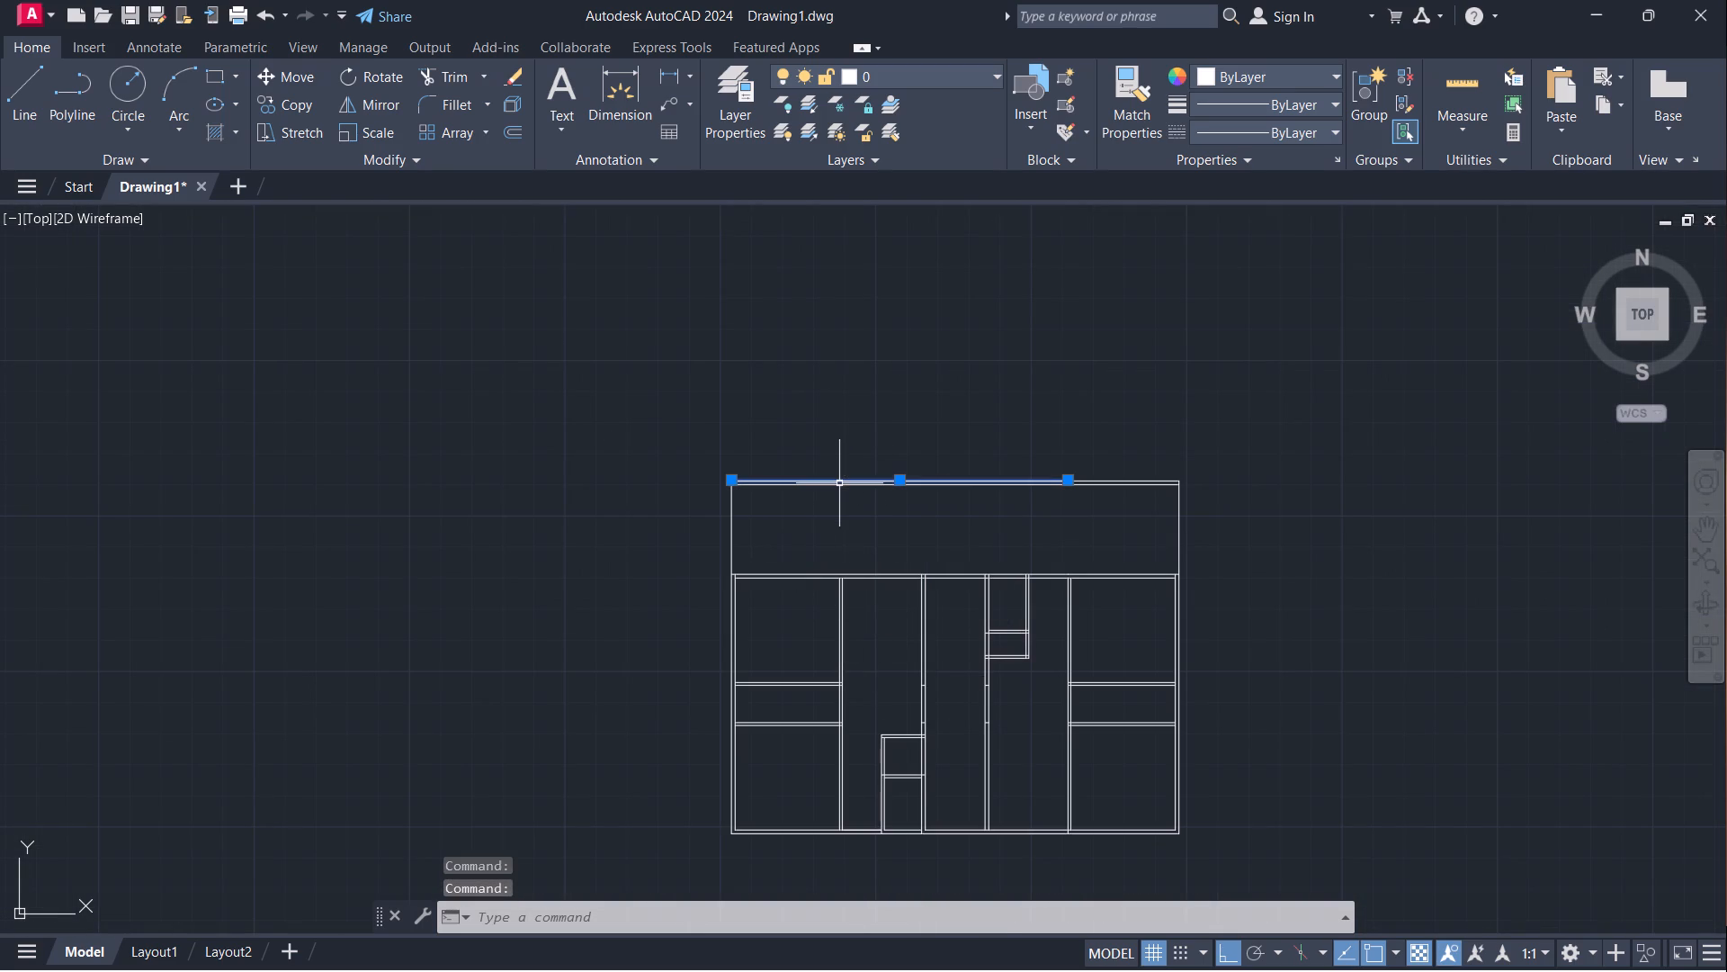
{"action": "left_click_drag", "start_coordinate": [1135, 453], "coordinate": [1012, 536]}
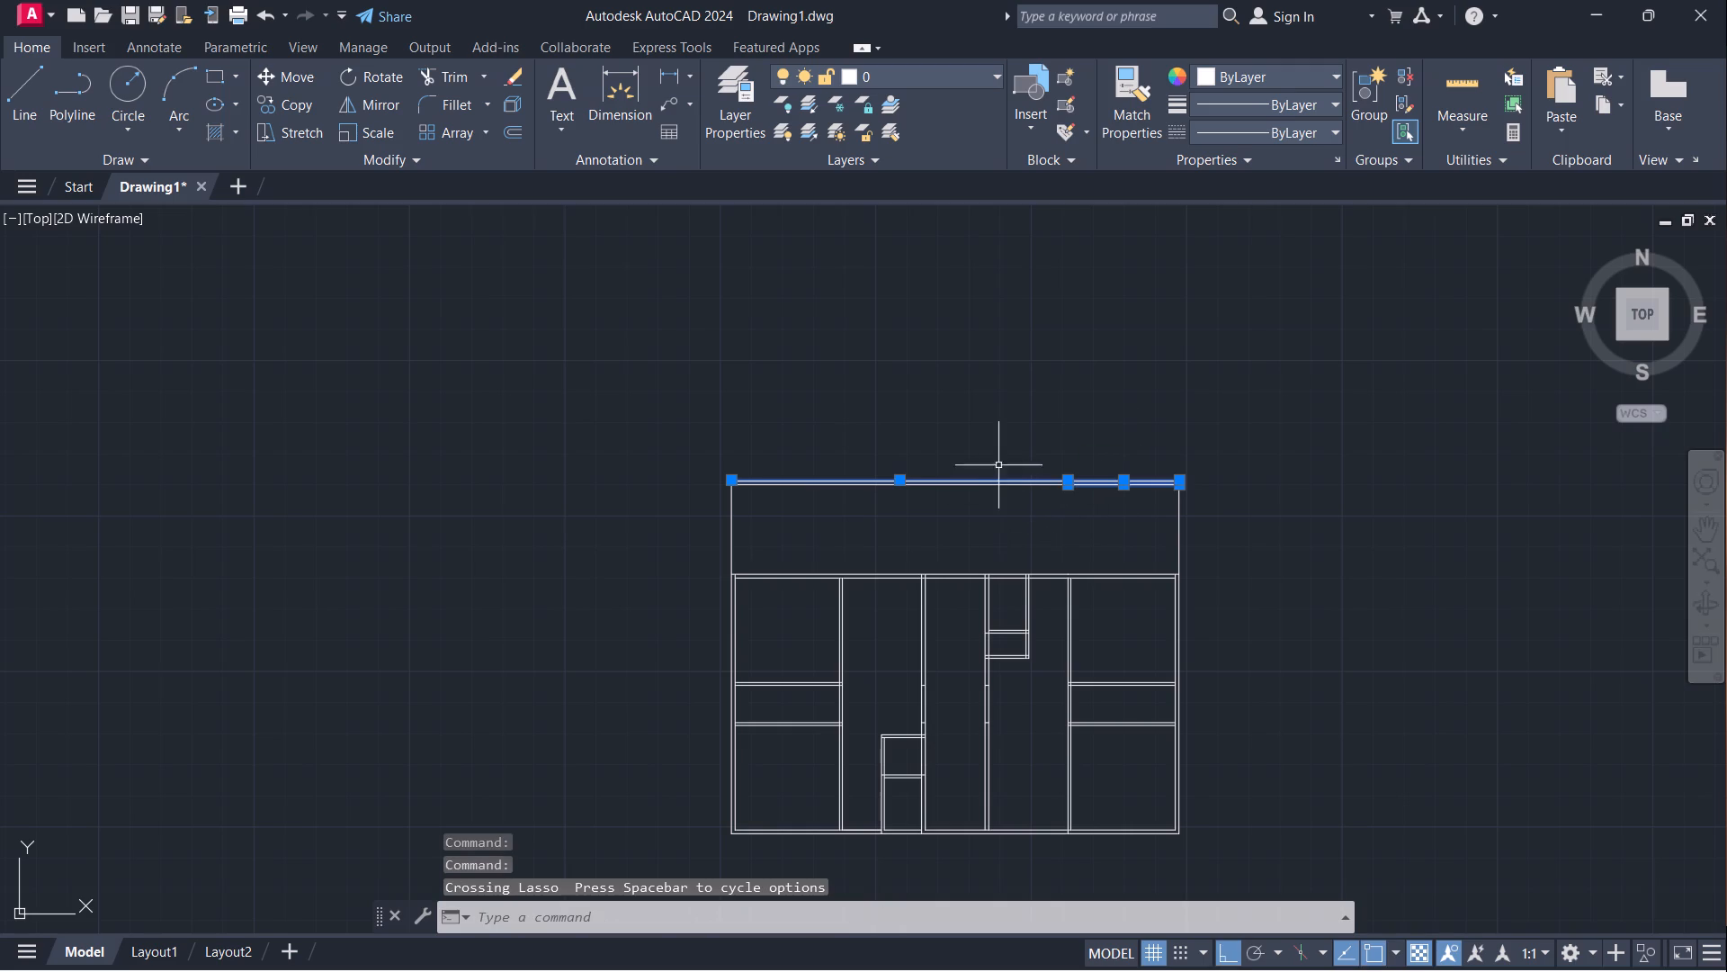
{"action": "left_click_drag", "start_coordinate": [1010, 441], "coordinate": [913, 519]}
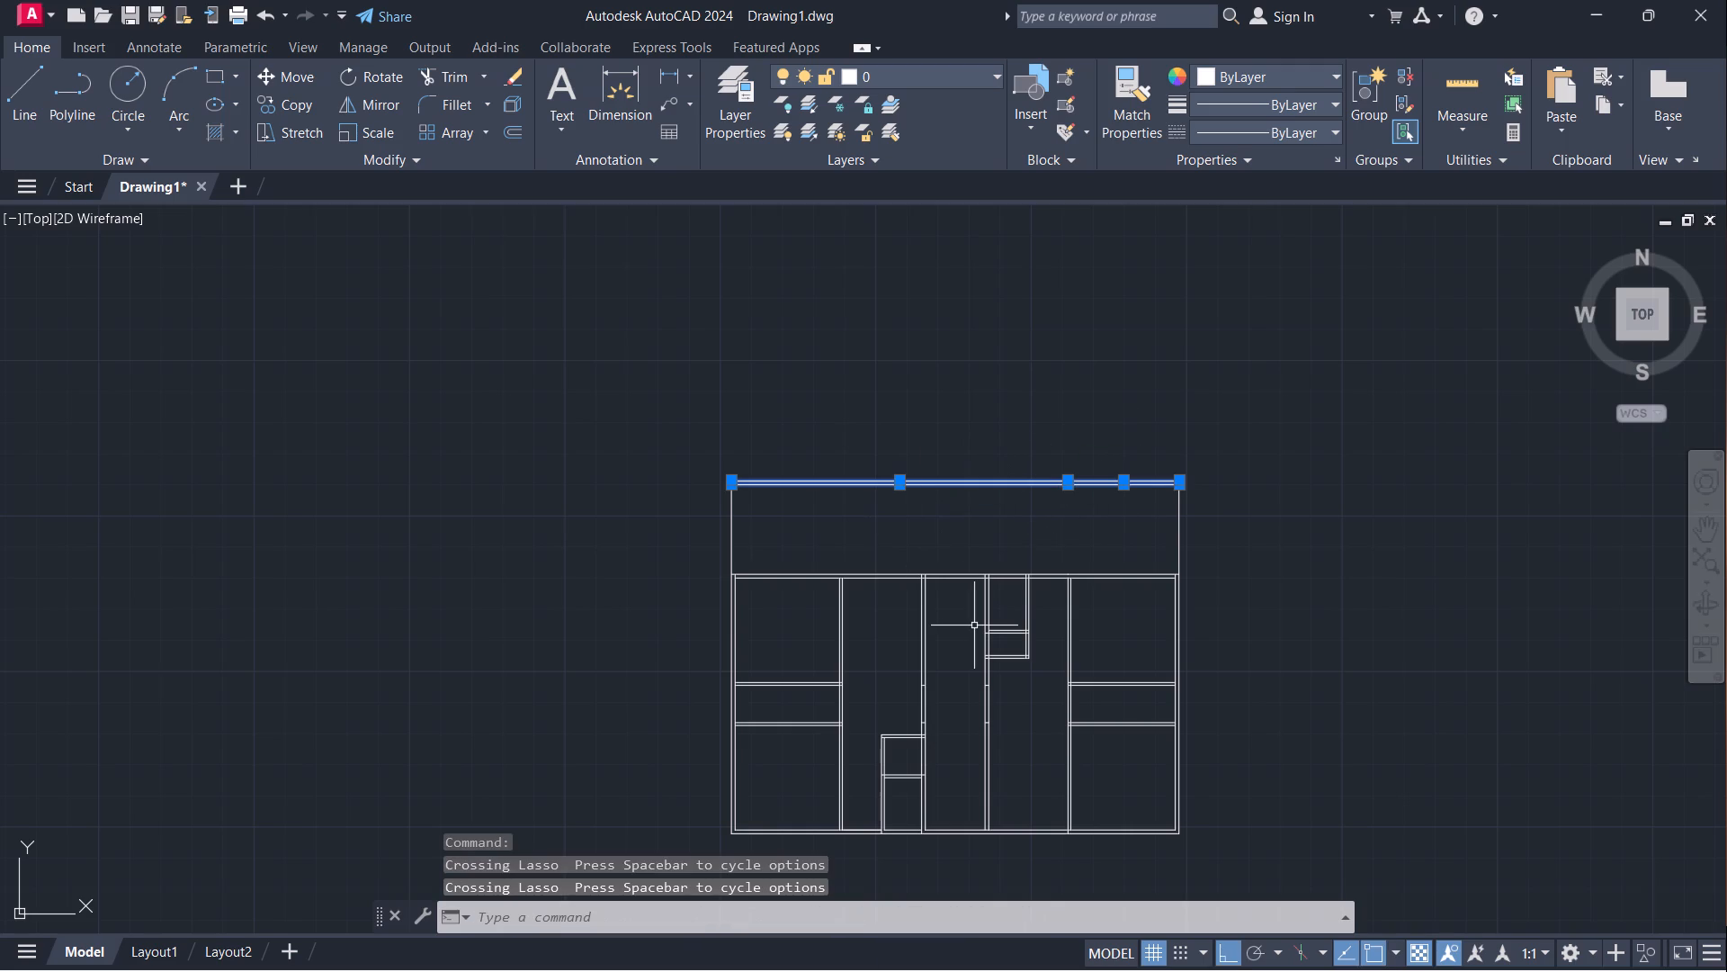
{"action": "key", "text": "e"}
{"action": "key", "text": "Return"}
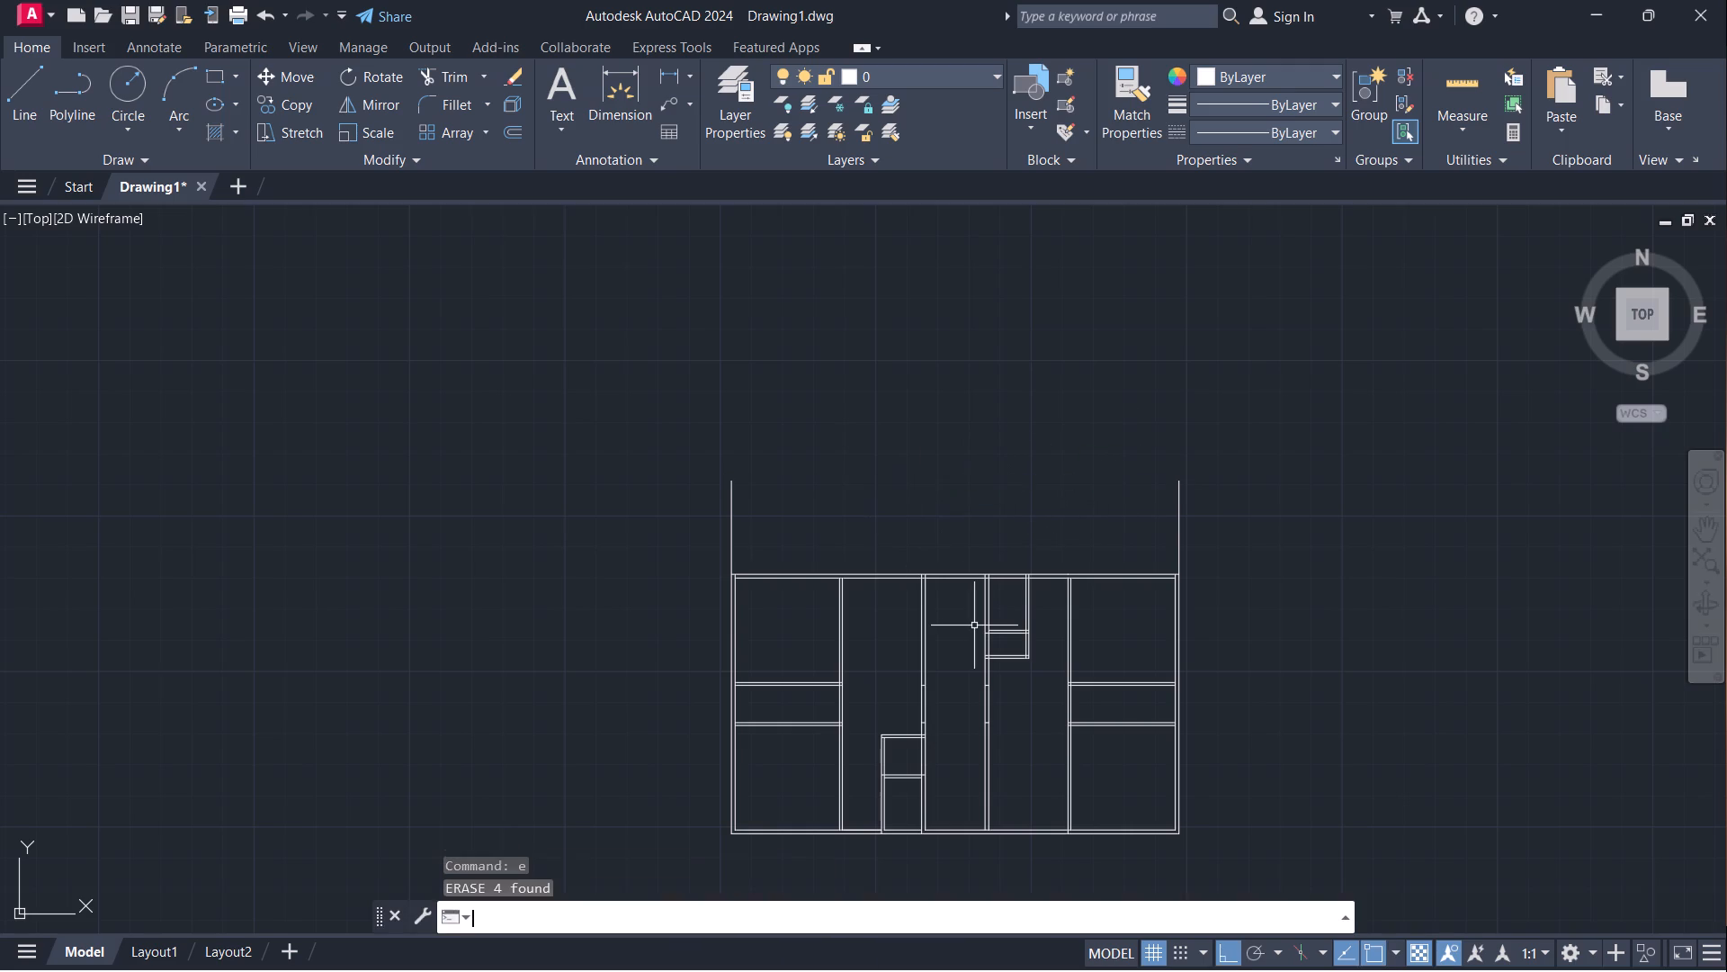
Select the entire plan with a crossing window, including the two side lines extending north from it.
{"action": "left_click", "coordinate": [1218, 562]}
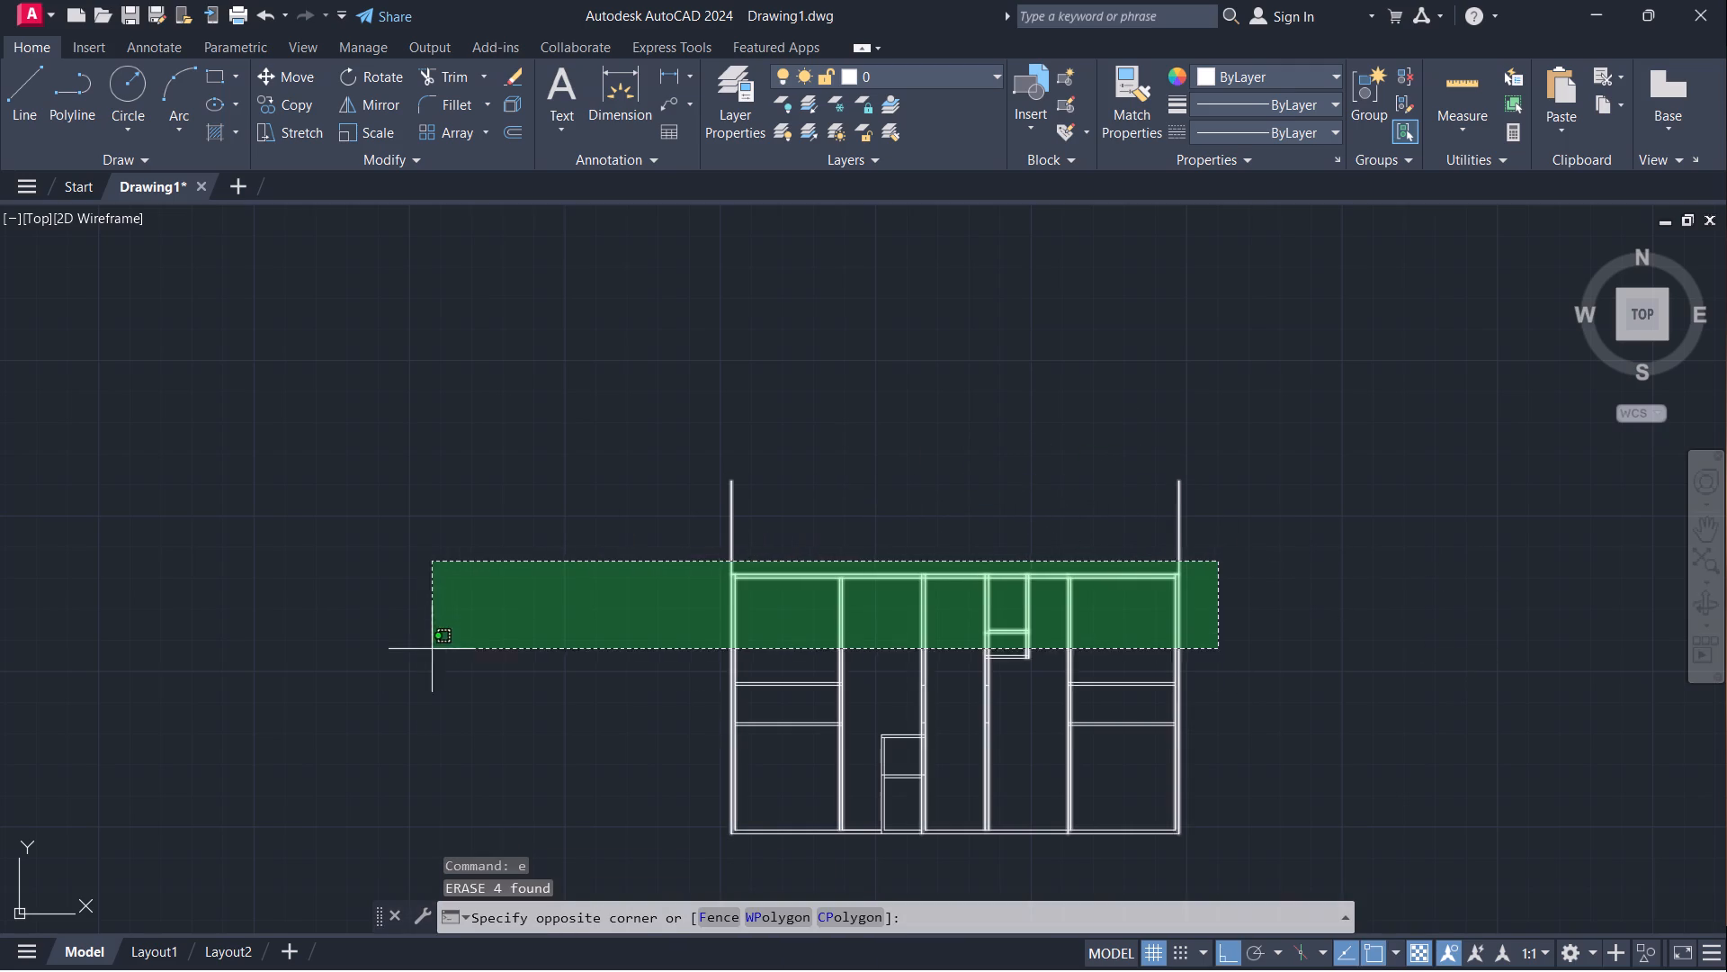
{"action": "left_click", "coordinate": [452, 856]}
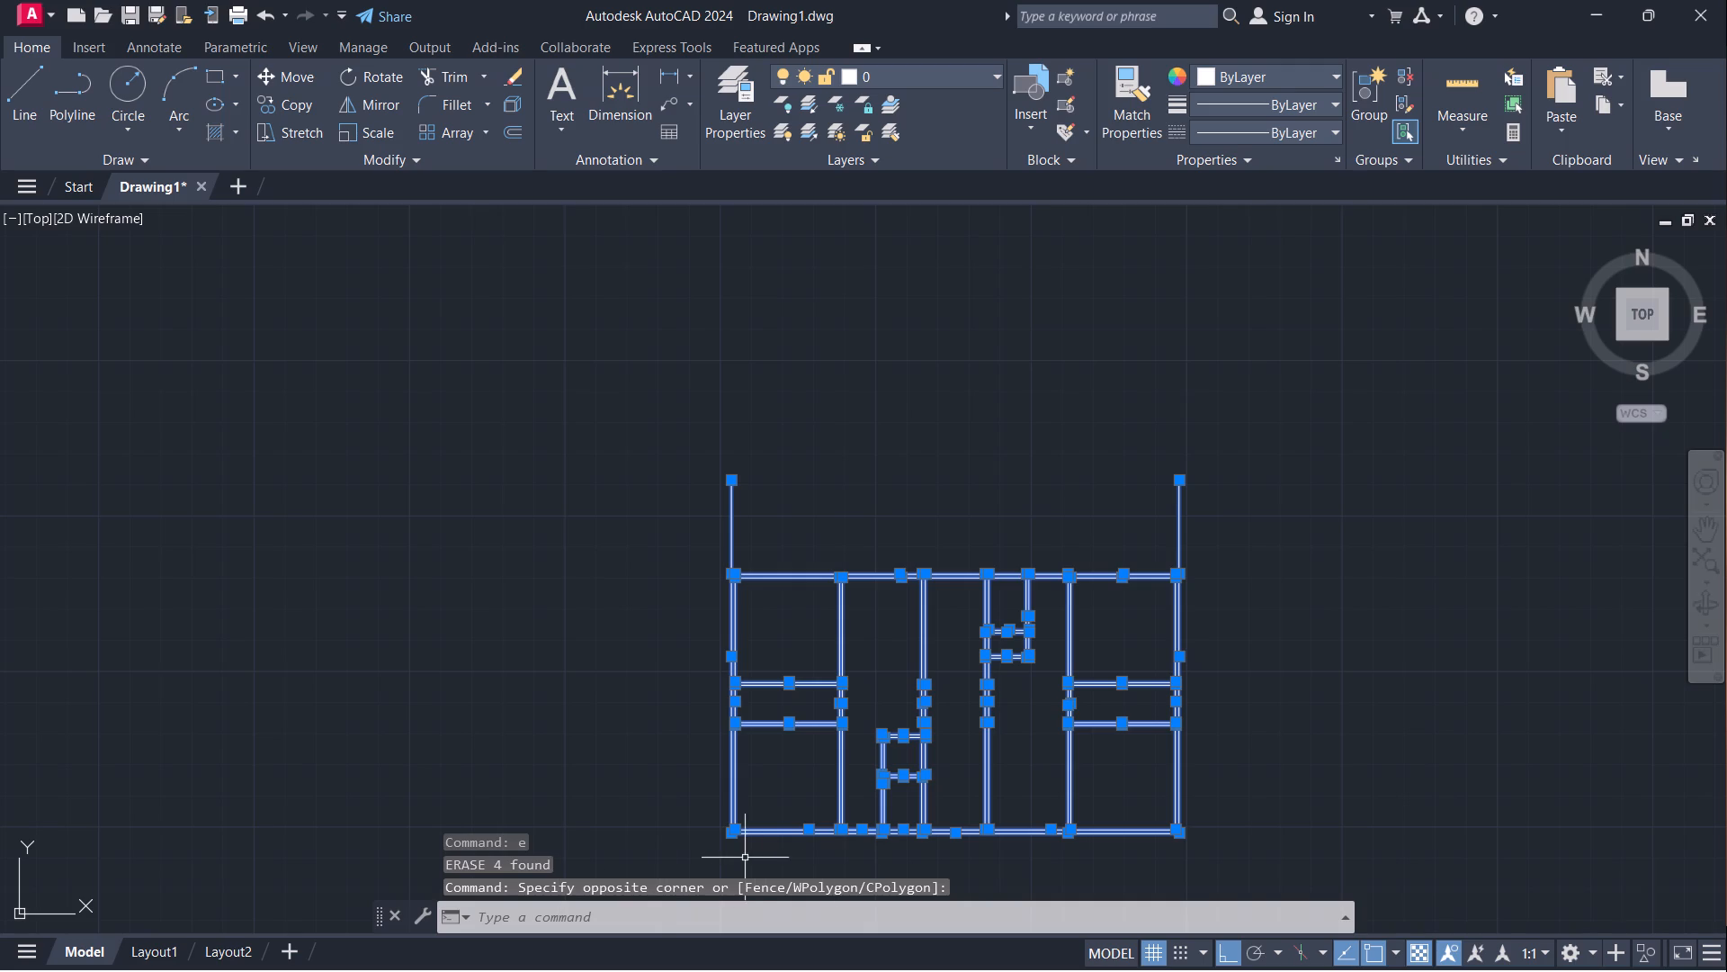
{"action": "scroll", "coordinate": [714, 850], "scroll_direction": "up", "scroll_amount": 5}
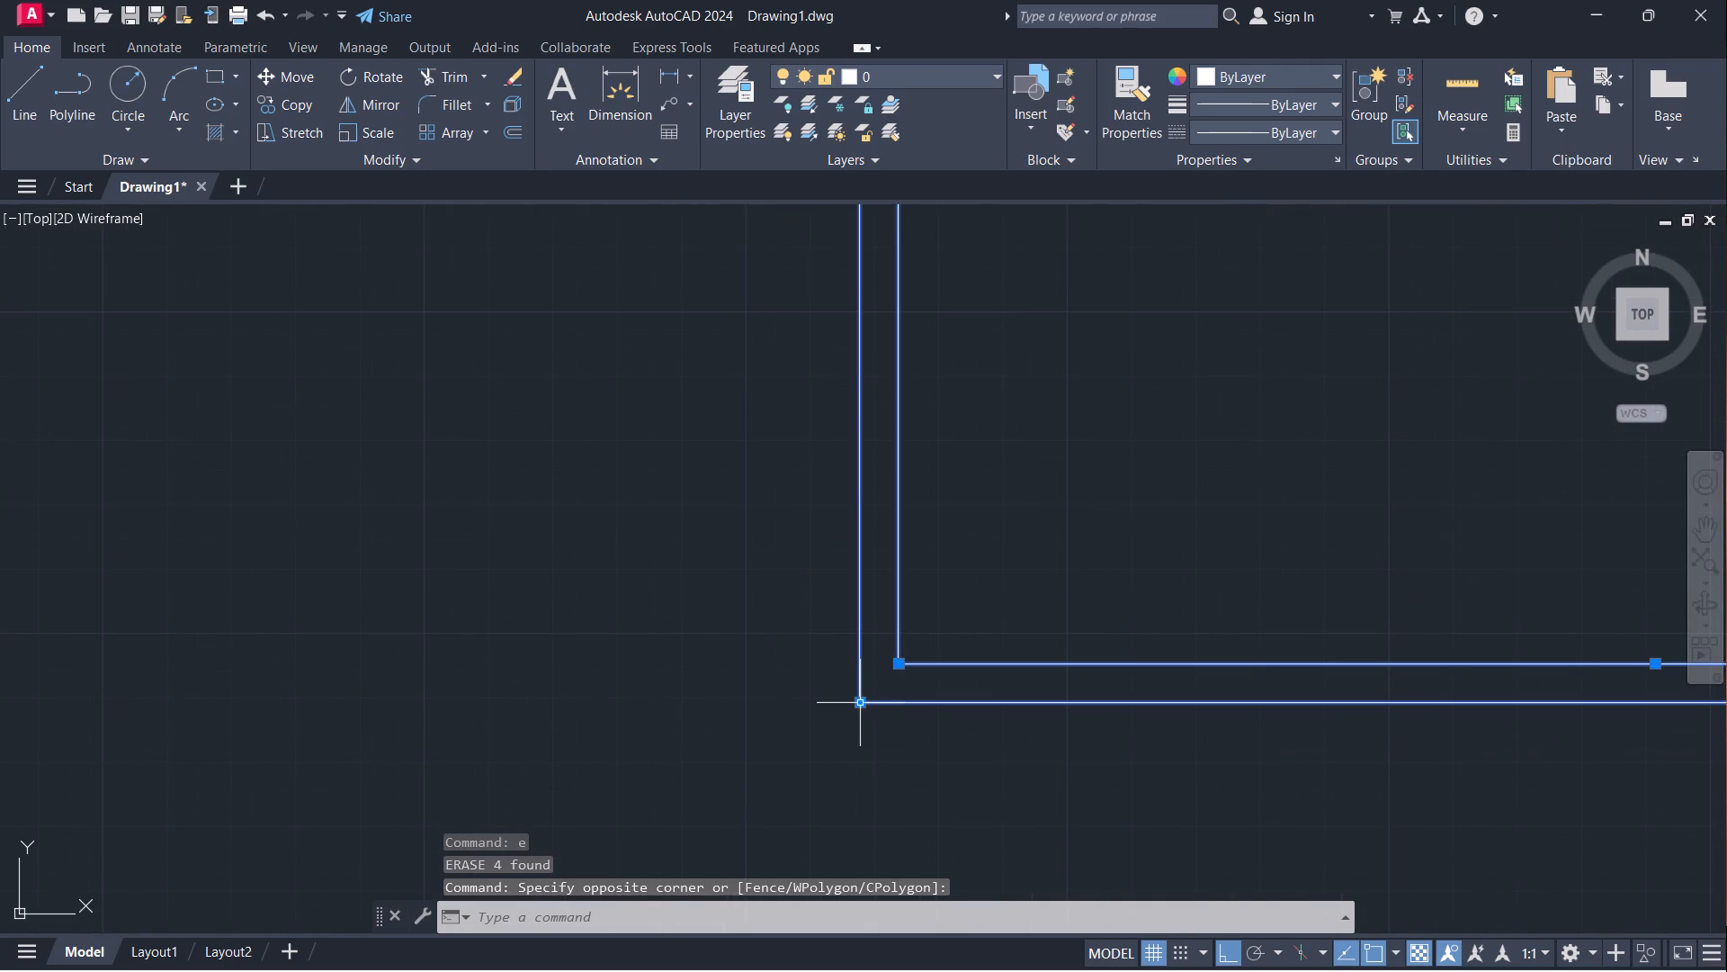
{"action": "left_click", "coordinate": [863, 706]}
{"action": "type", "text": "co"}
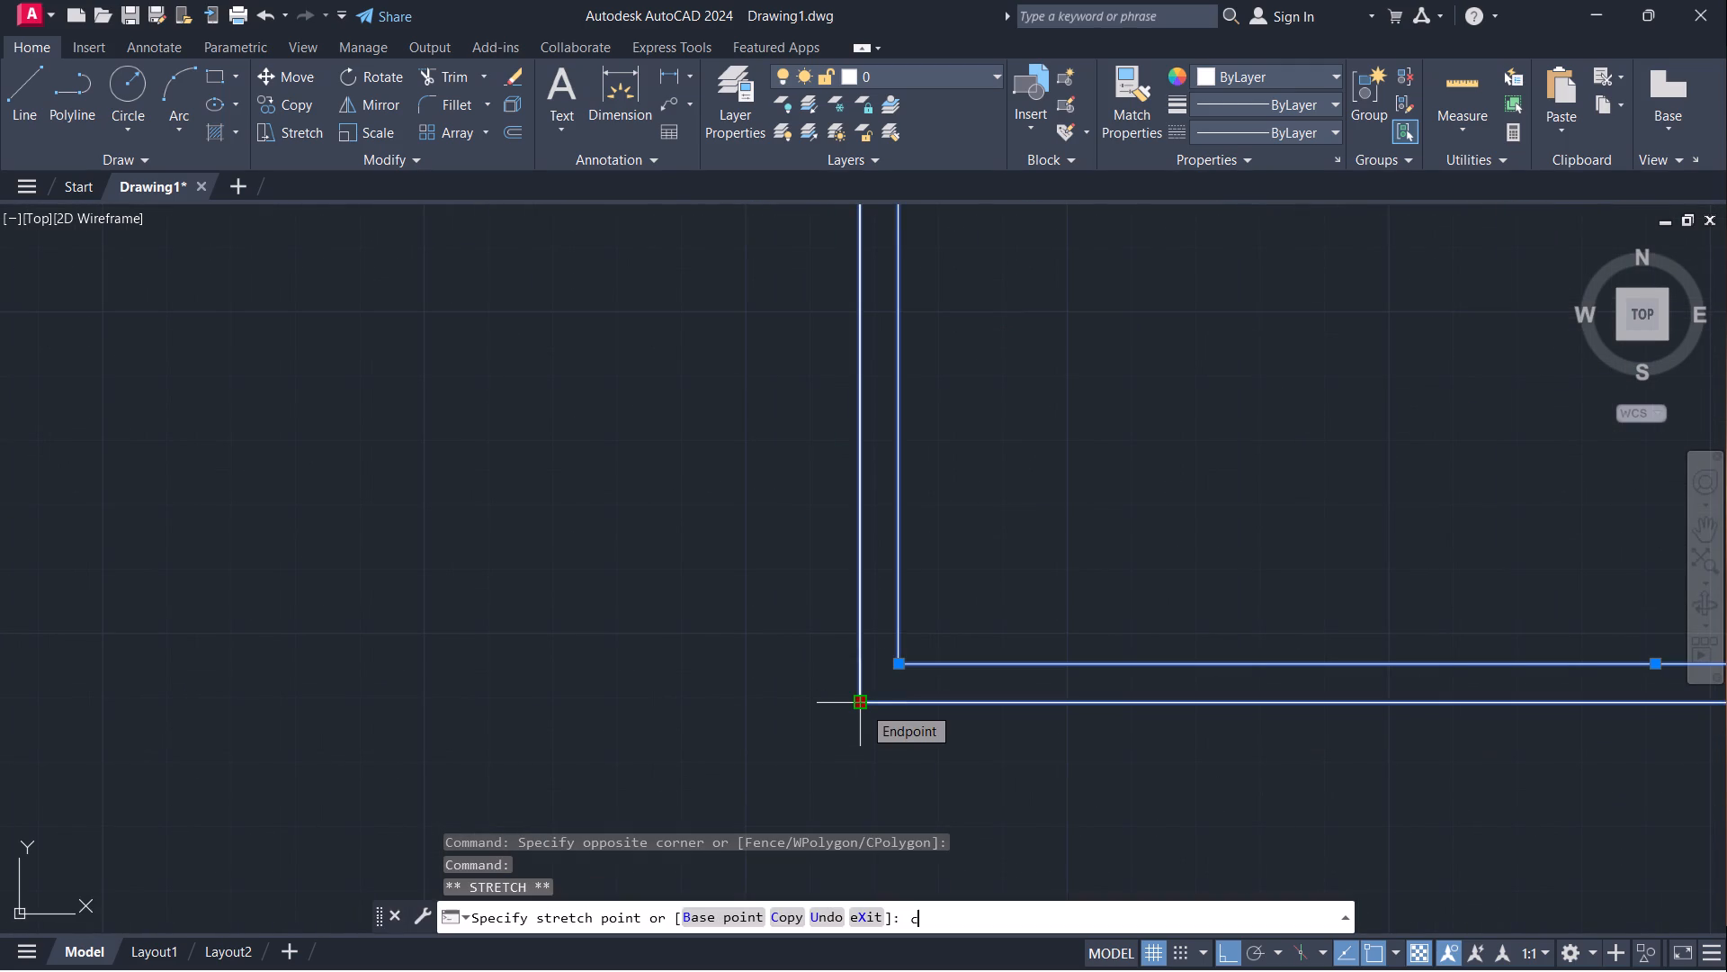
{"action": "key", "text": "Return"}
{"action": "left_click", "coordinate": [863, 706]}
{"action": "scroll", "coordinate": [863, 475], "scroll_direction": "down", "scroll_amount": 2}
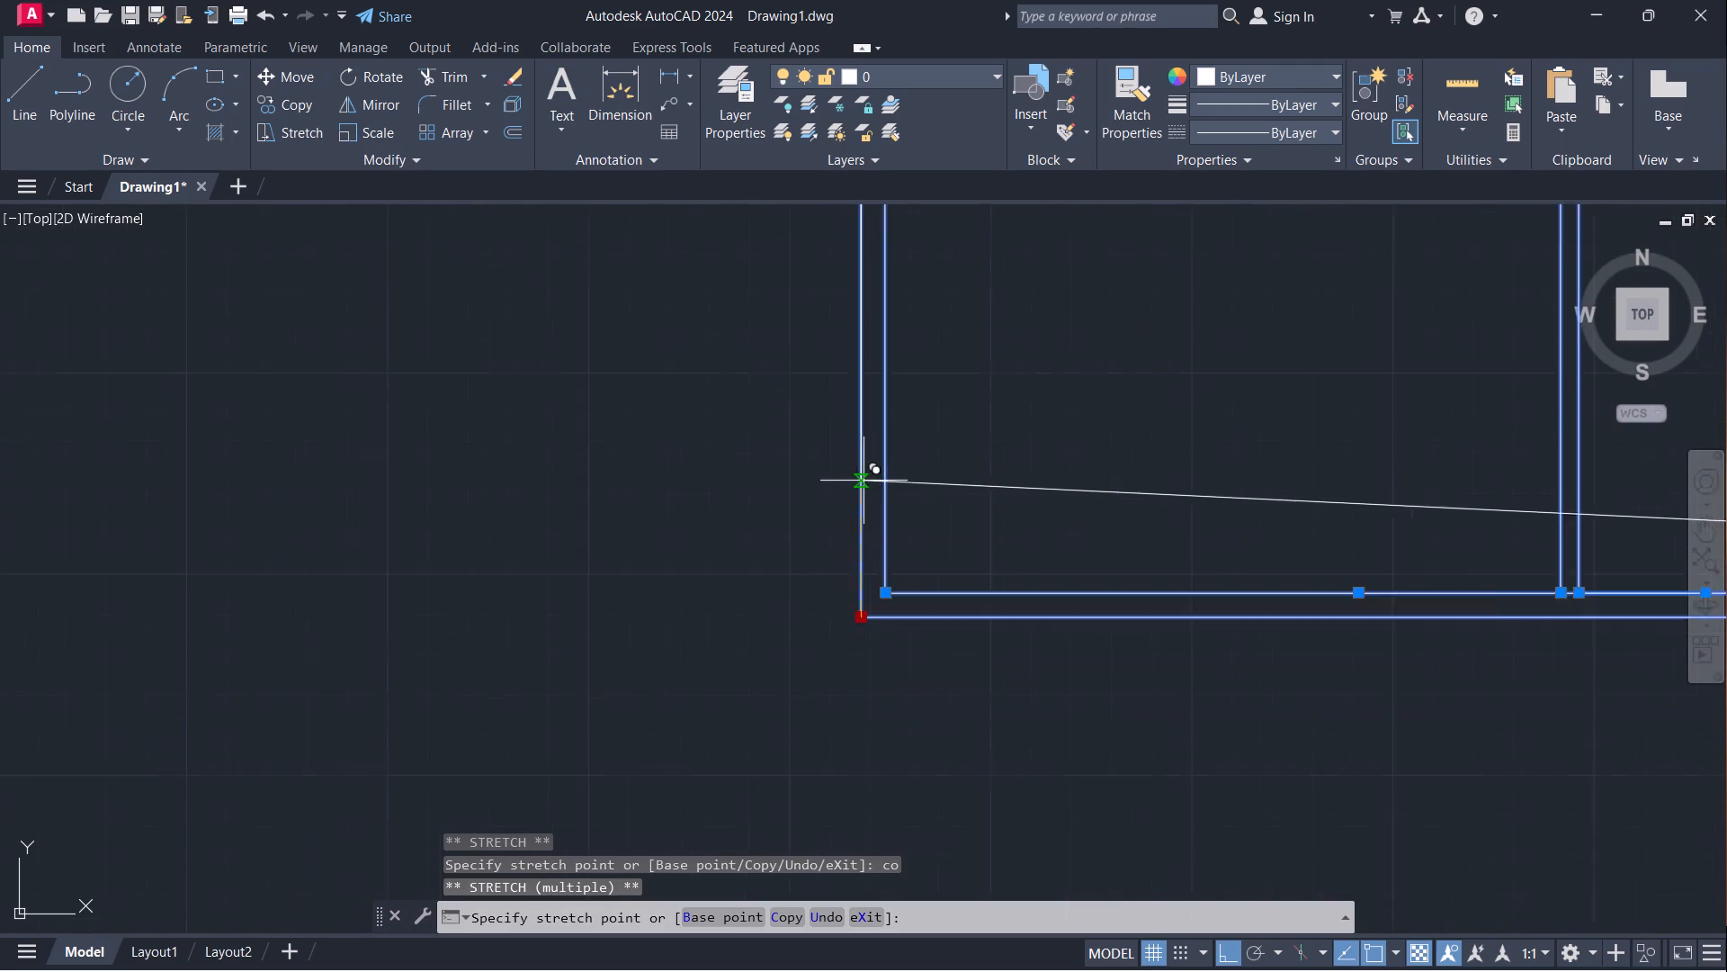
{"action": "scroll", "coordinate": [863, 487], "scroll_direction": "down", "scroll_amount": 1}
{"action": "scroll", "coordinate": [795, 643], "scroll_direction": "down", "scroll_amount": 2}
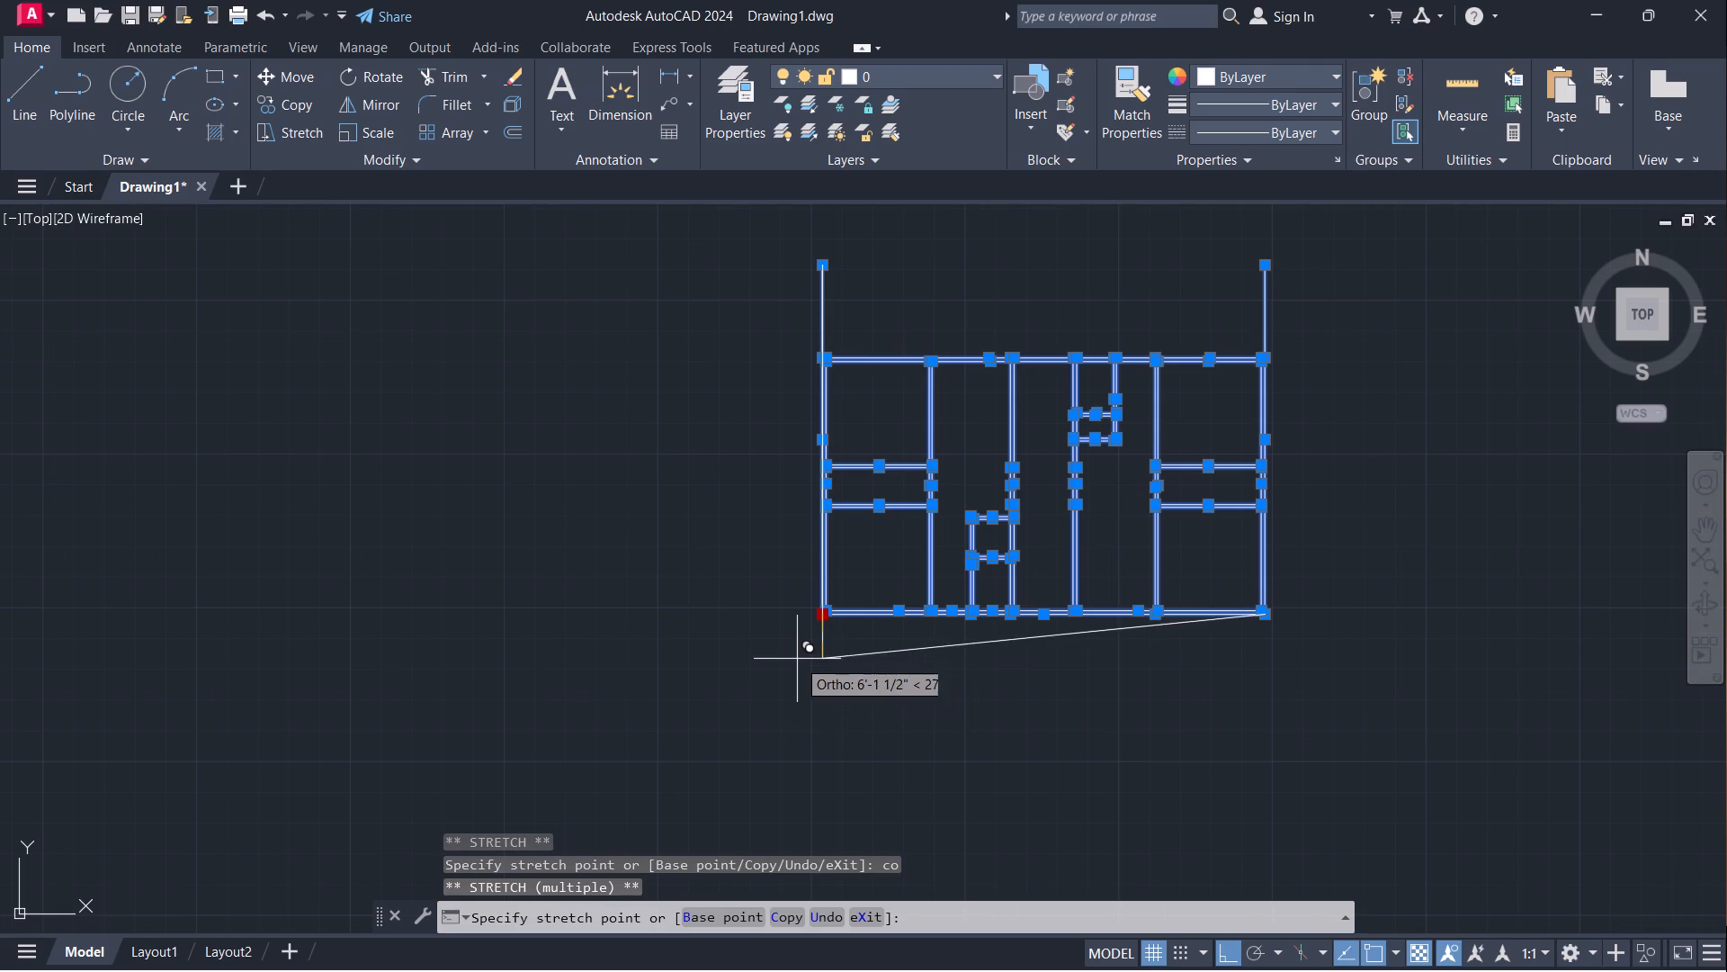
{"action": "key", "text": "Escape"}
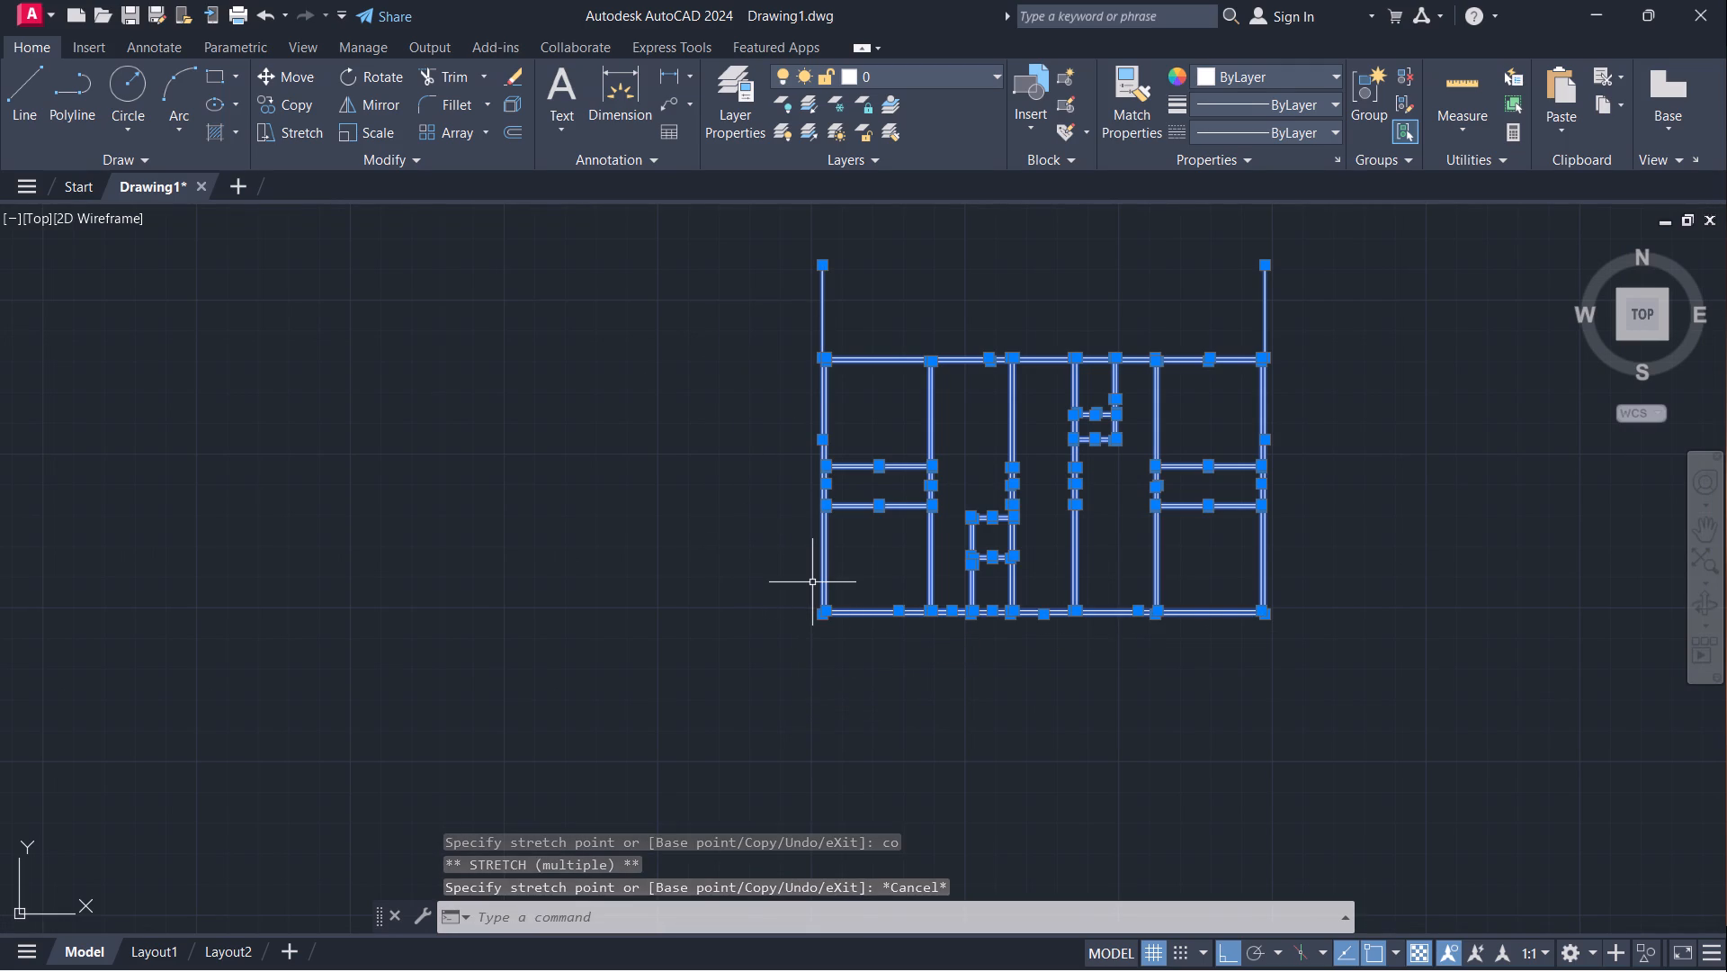
Copy the selected plan from its southwest outer corner to the north end of the west side line, and finish copying.
{"action": "key", "text": "c"}
{"action": "key", "text": "o"}
{"action": "key", "text": "Return"}
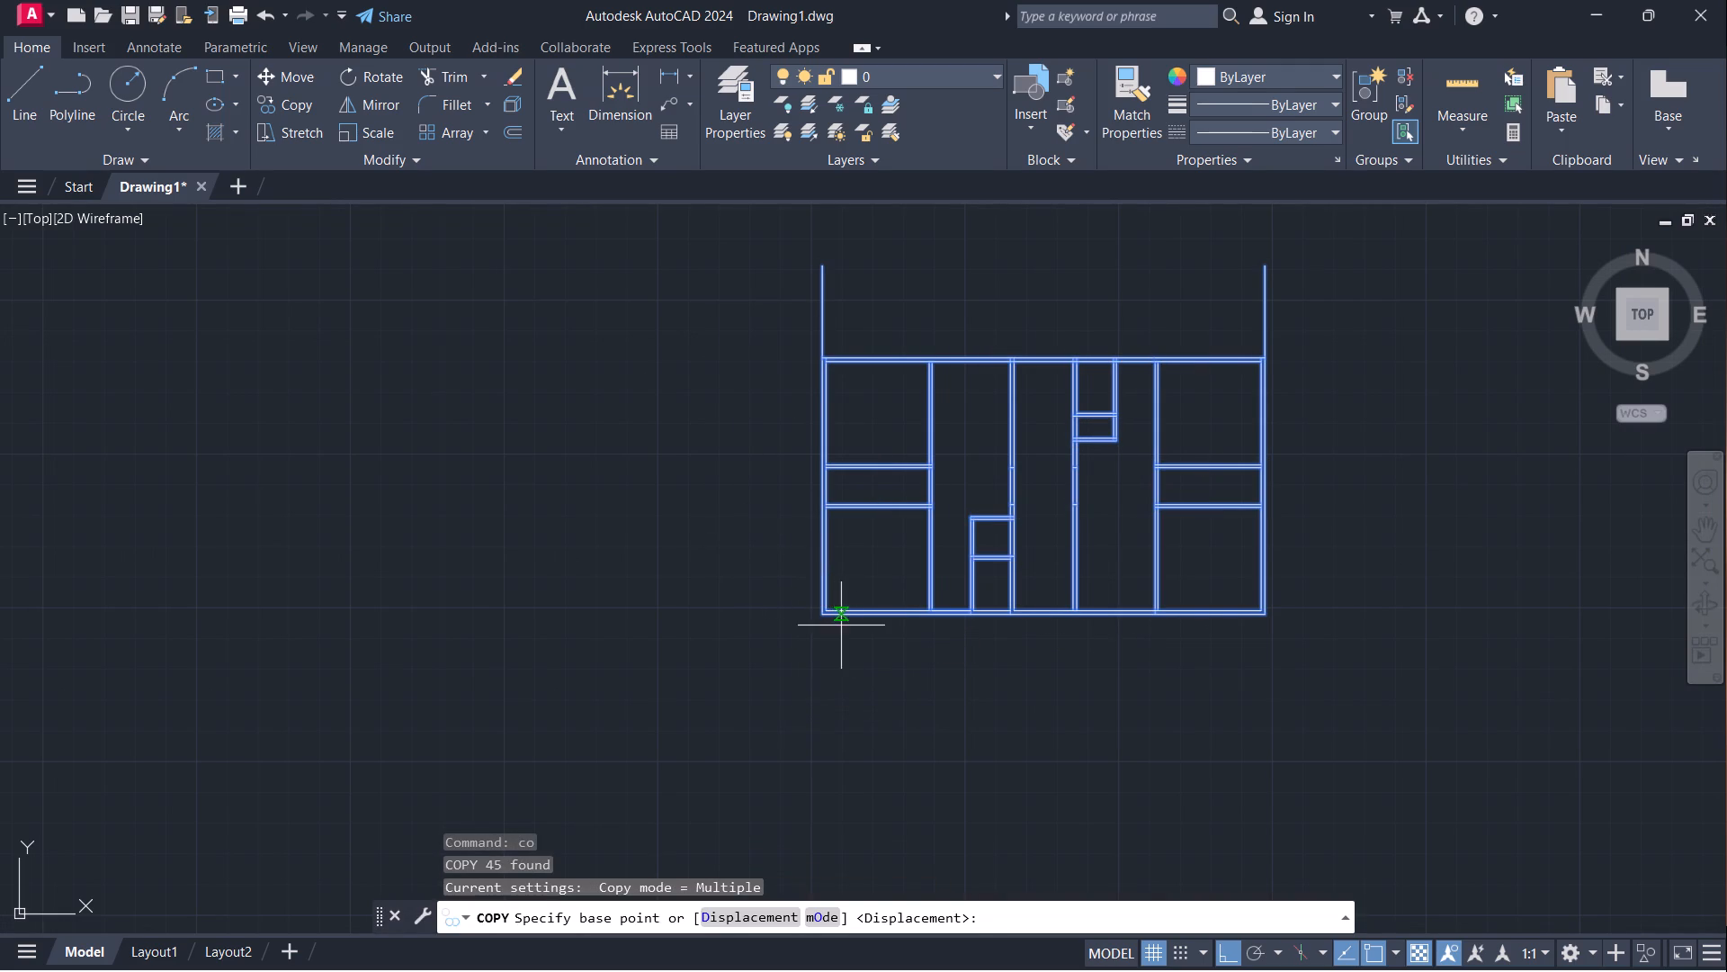
{"action": "scroll", "coordinate": [810, 627], "scroll_direction": "up", "scroll_amount": 2}
{"action": "left_click", "coordinate": [839, 604]}
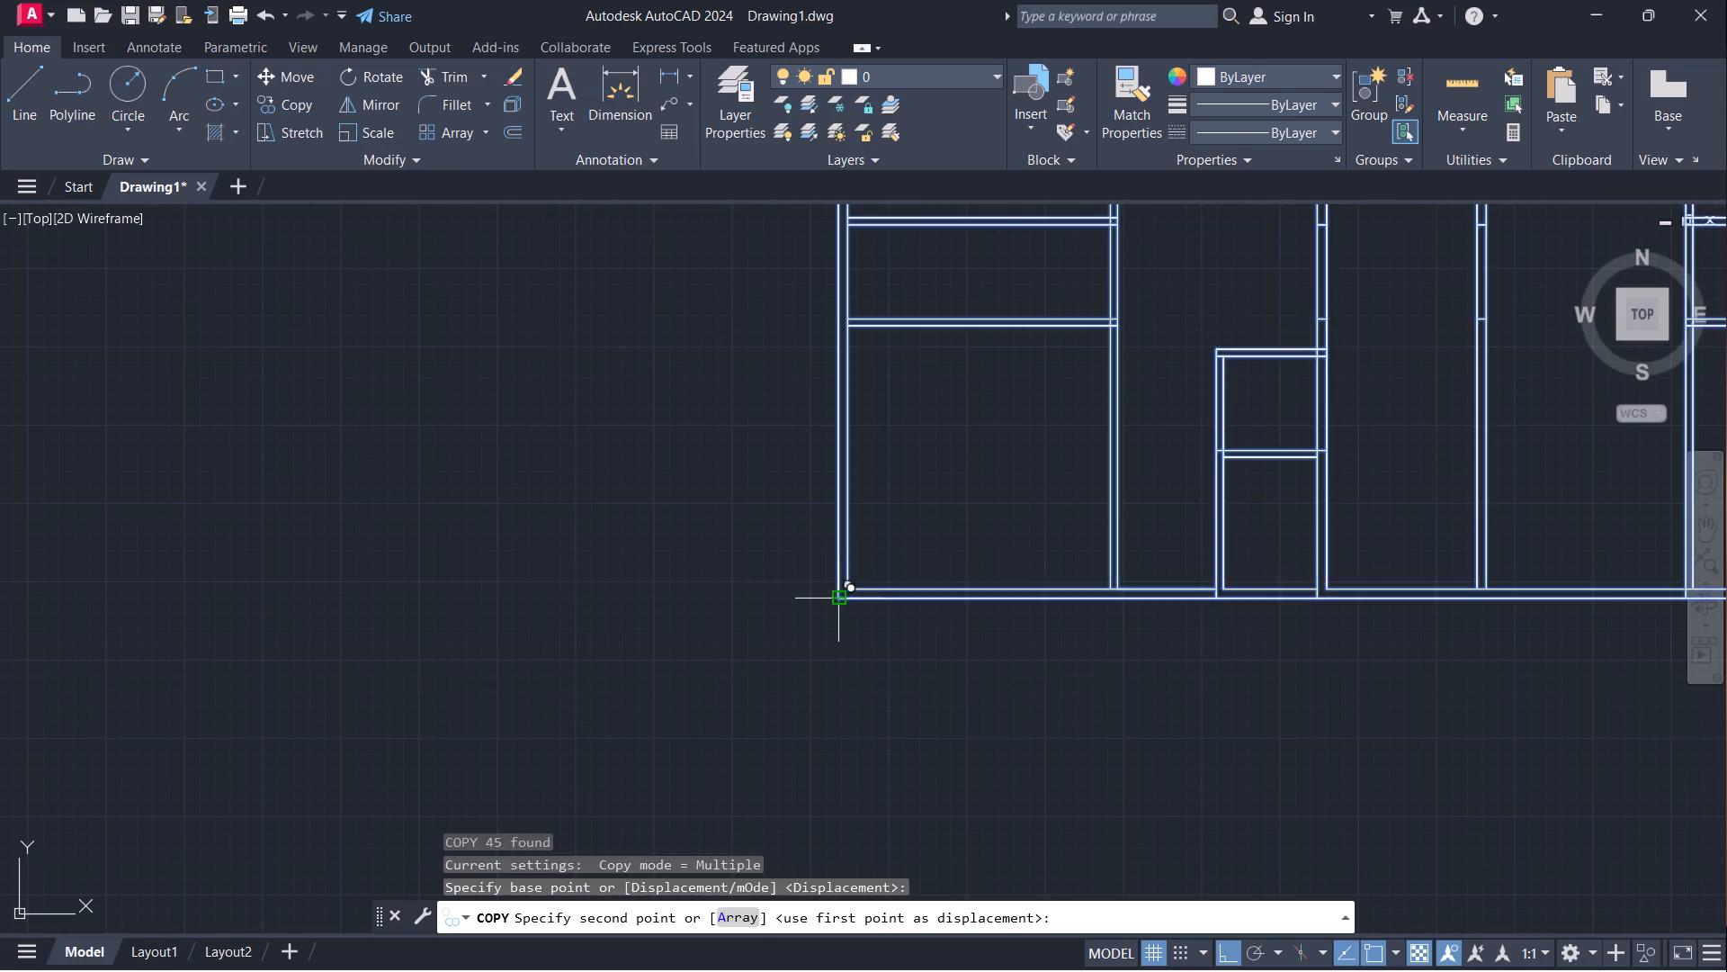
{"action": "scroll", "coordinate": [811, 408], "scroll_direction": "down", "scroll_amount": 3}
{"action": "scroll", "coordinate": [815, 278], "scroll_direction": "up", "scroll_amount": 2}
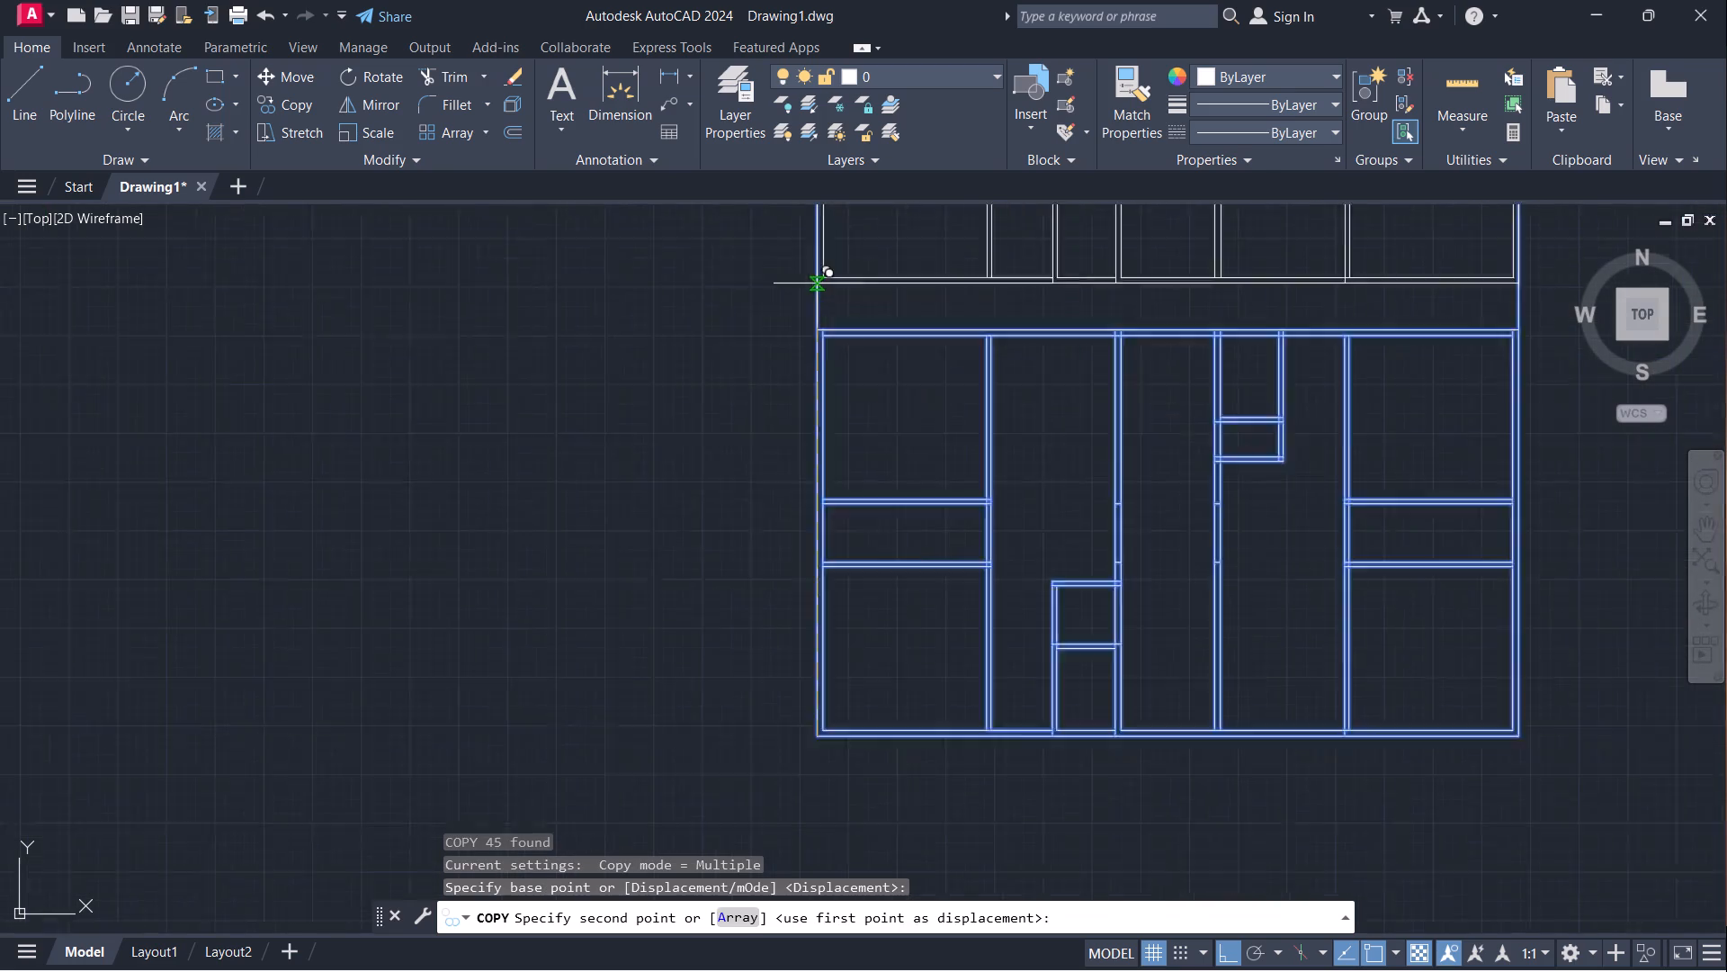
{"action": "scroll", "coordinate": [817, 283], "scroll_direction": "up", "scroll_amount": 3}
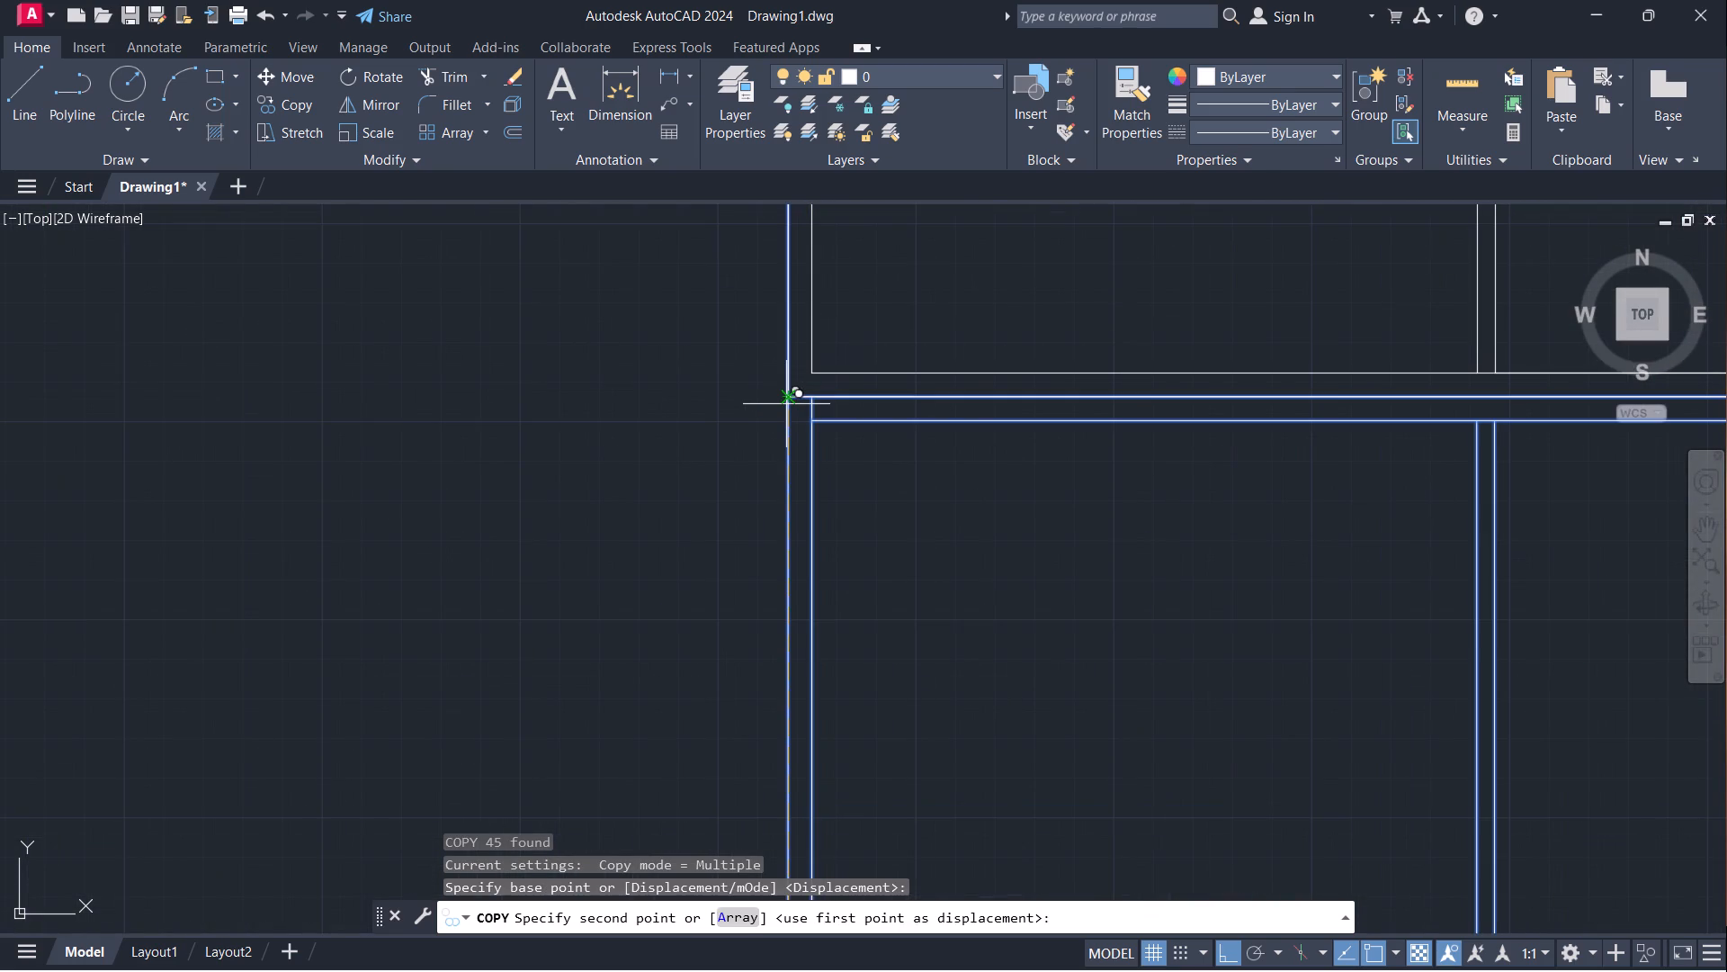
{"action": "scroll", "coordinate": [872, 309], "scroll_direction": "down", "scroll_amount": 3}
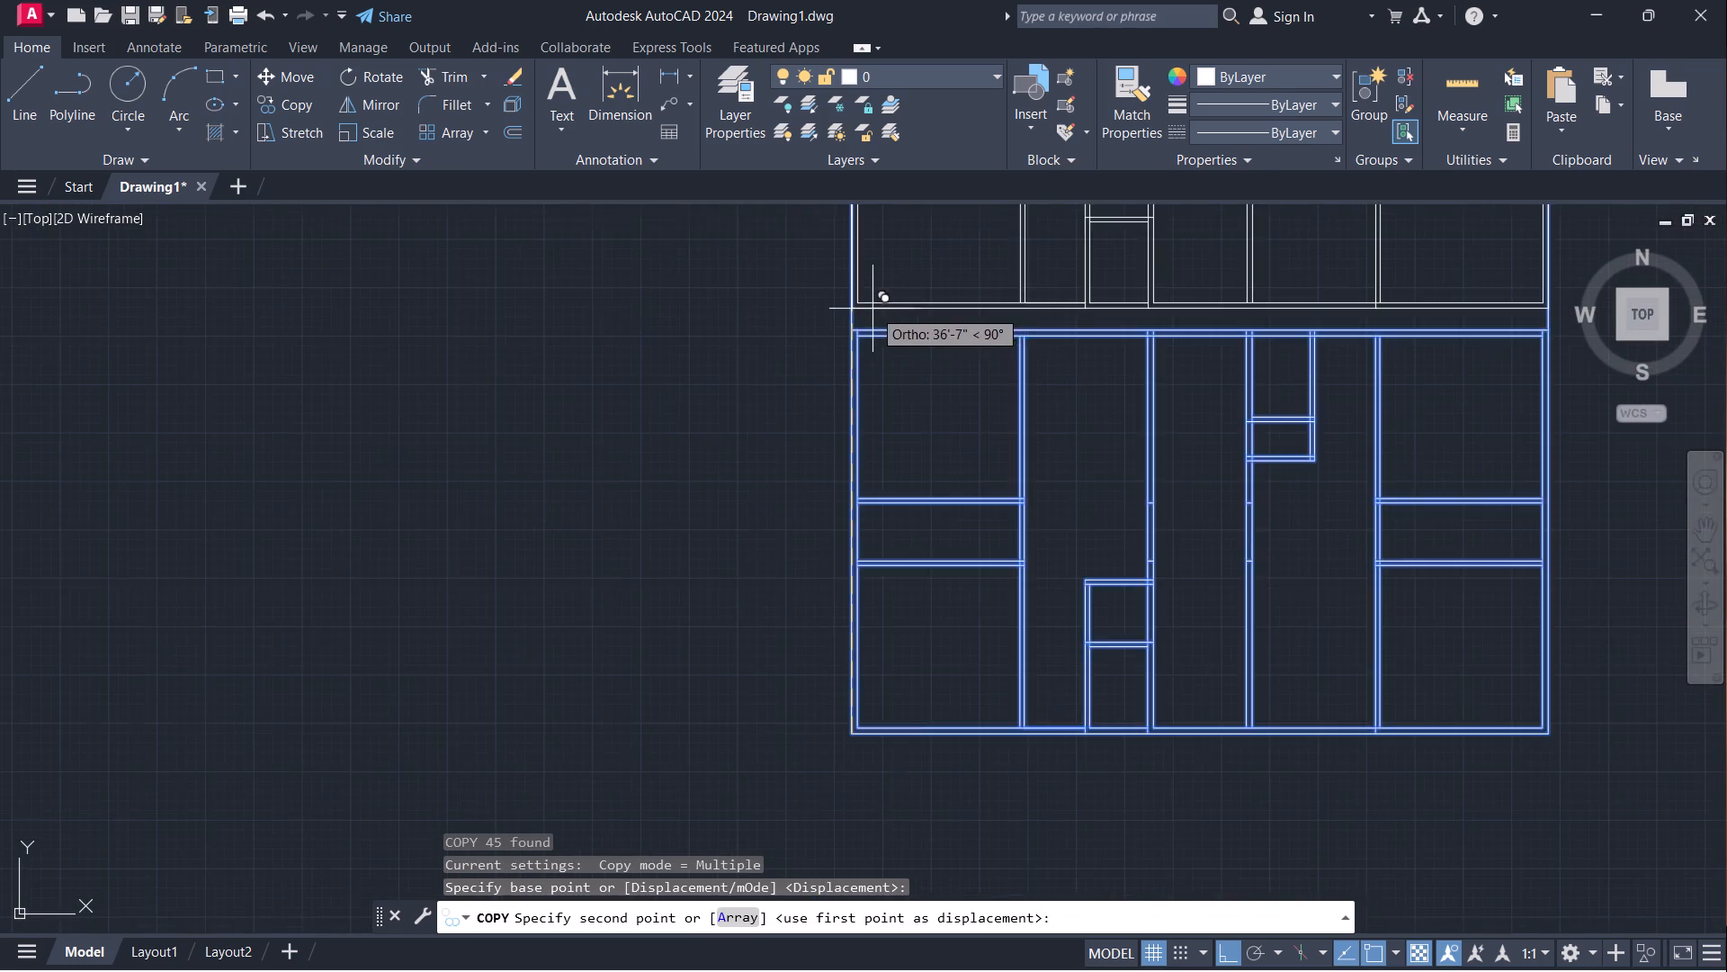
{"action": "scroll", "coordinate": [882, 376], "scroll_direction": "down", "scroll_amount": 3}
{"action": "scroll", "coordinate": [863, 308], "scroll_direction": "up", "scroll_amount": 3}
{"action": "scroll", "coordinate": [934, 418], "scroll_direction": "up", "scroll_amount": 3}
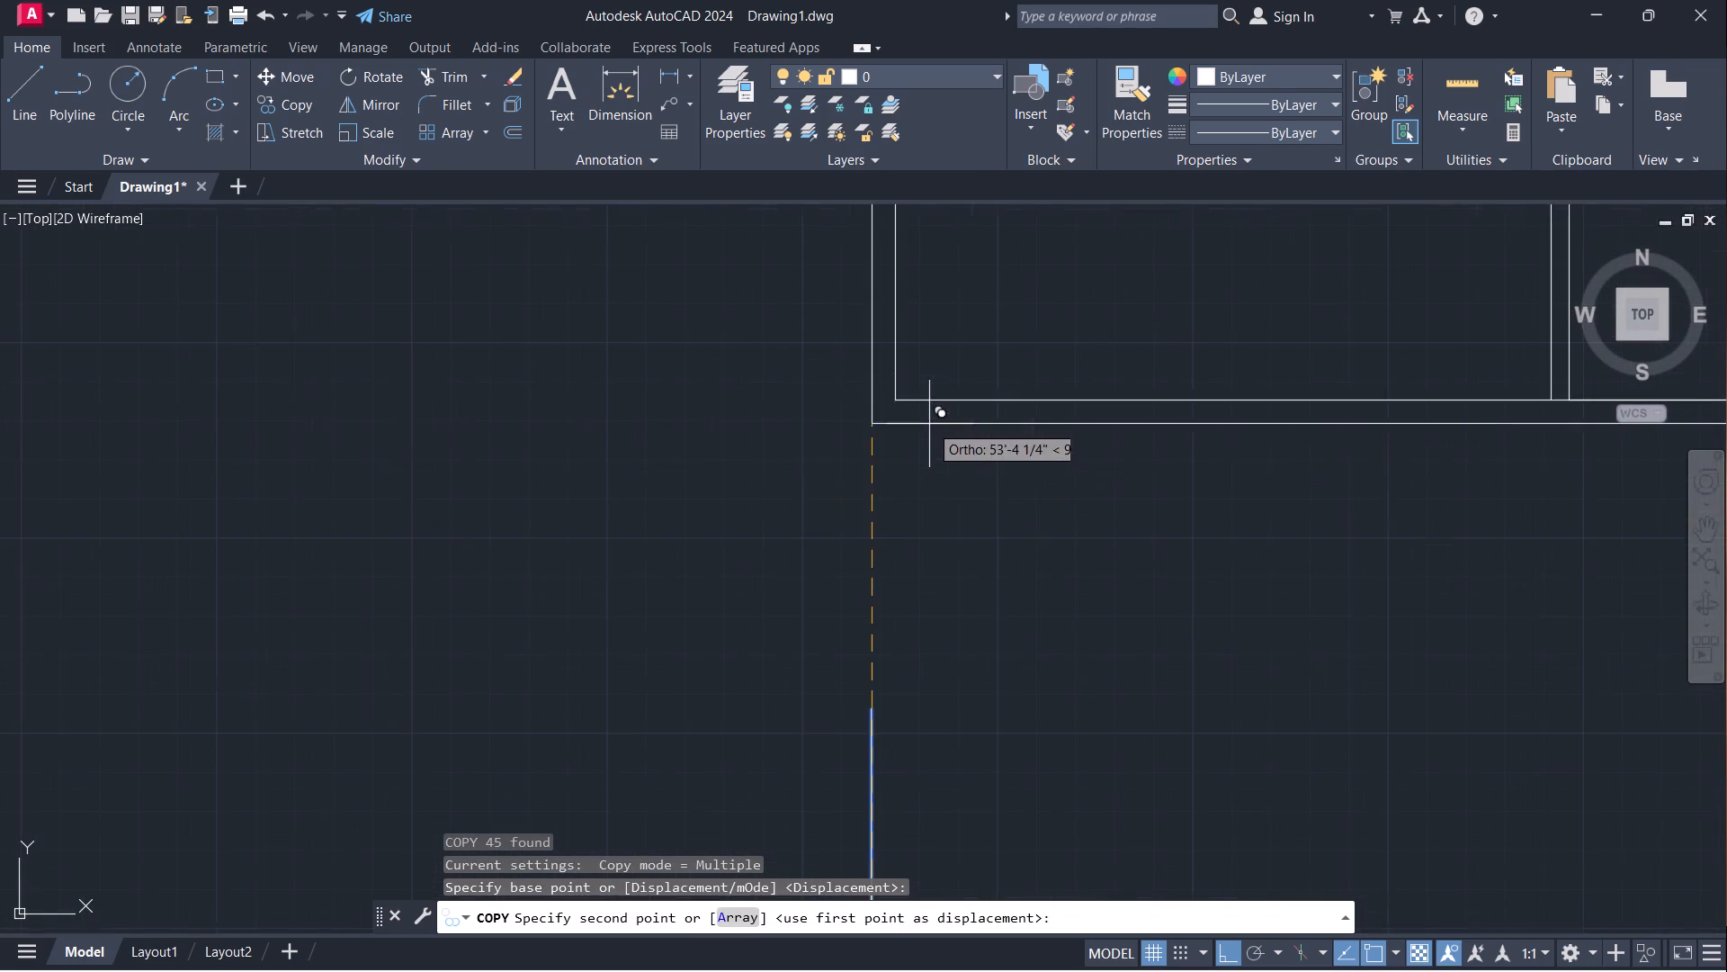
{"action": "scroll", "coordinate": [926, 596], "scroll_direction": "up", "scroll_amount": 2}
{"action": "scroll", "coordinate": [902, 636], "scroll_direction": "down", "scroll_amount": 2}
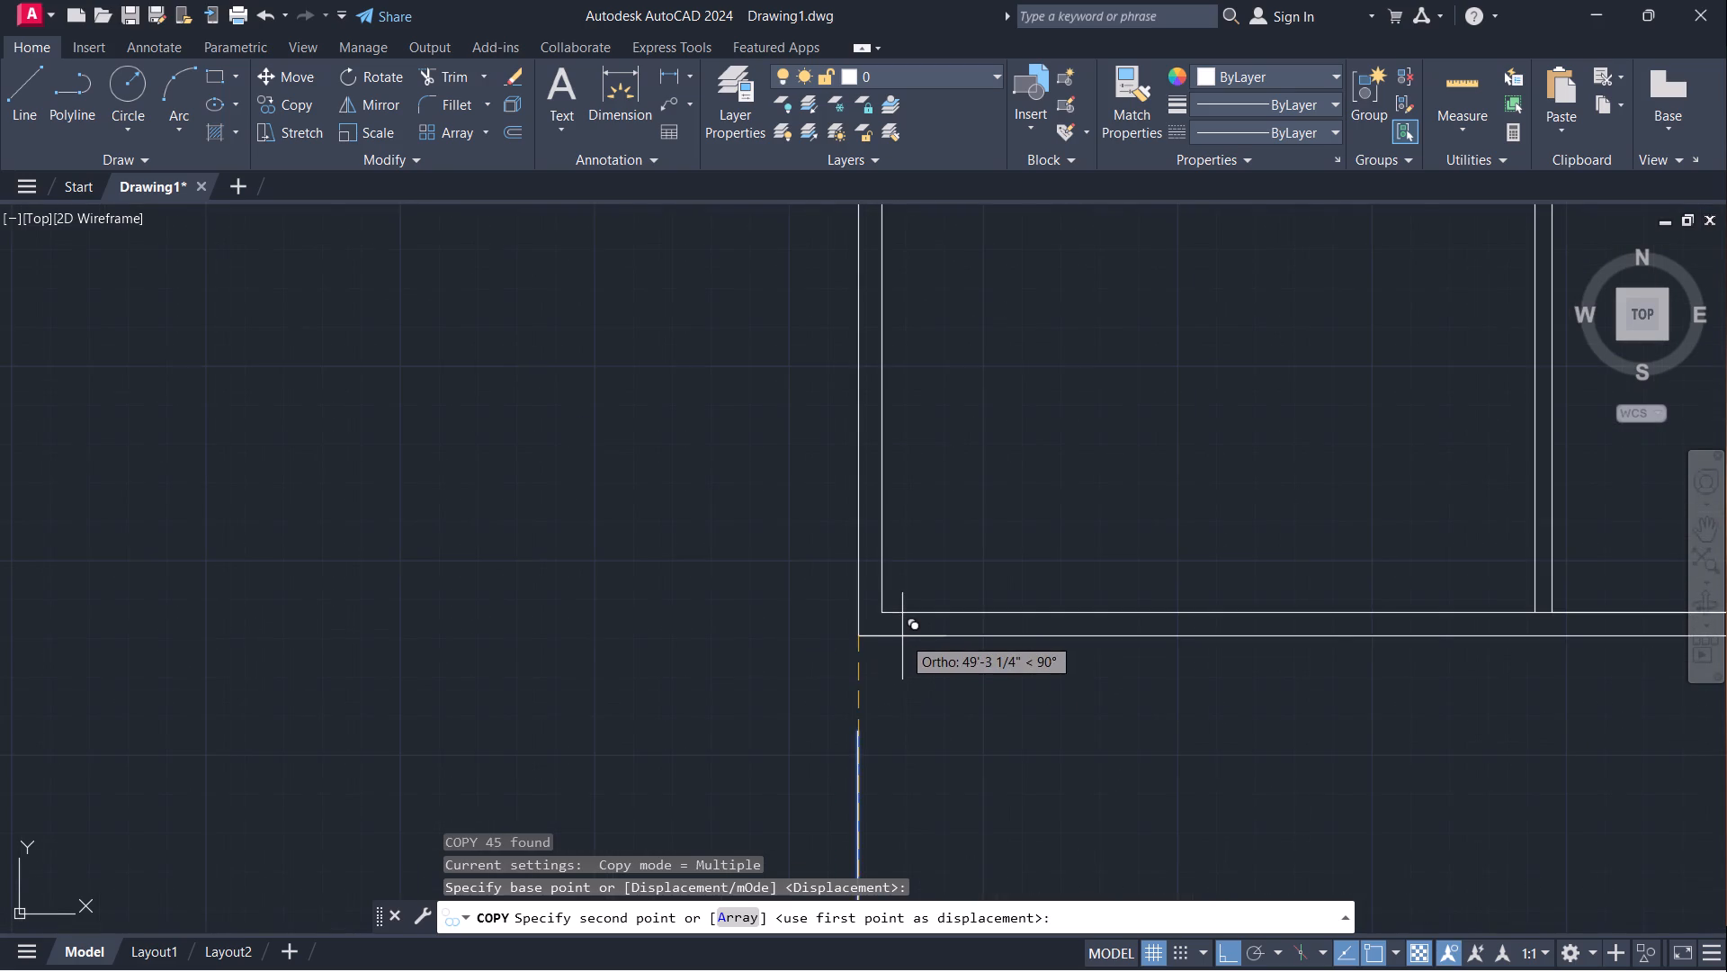
{"action": "scroll", "coordinate": [902, 636], "scroll_direction": "down", "scroll_amount": 1}
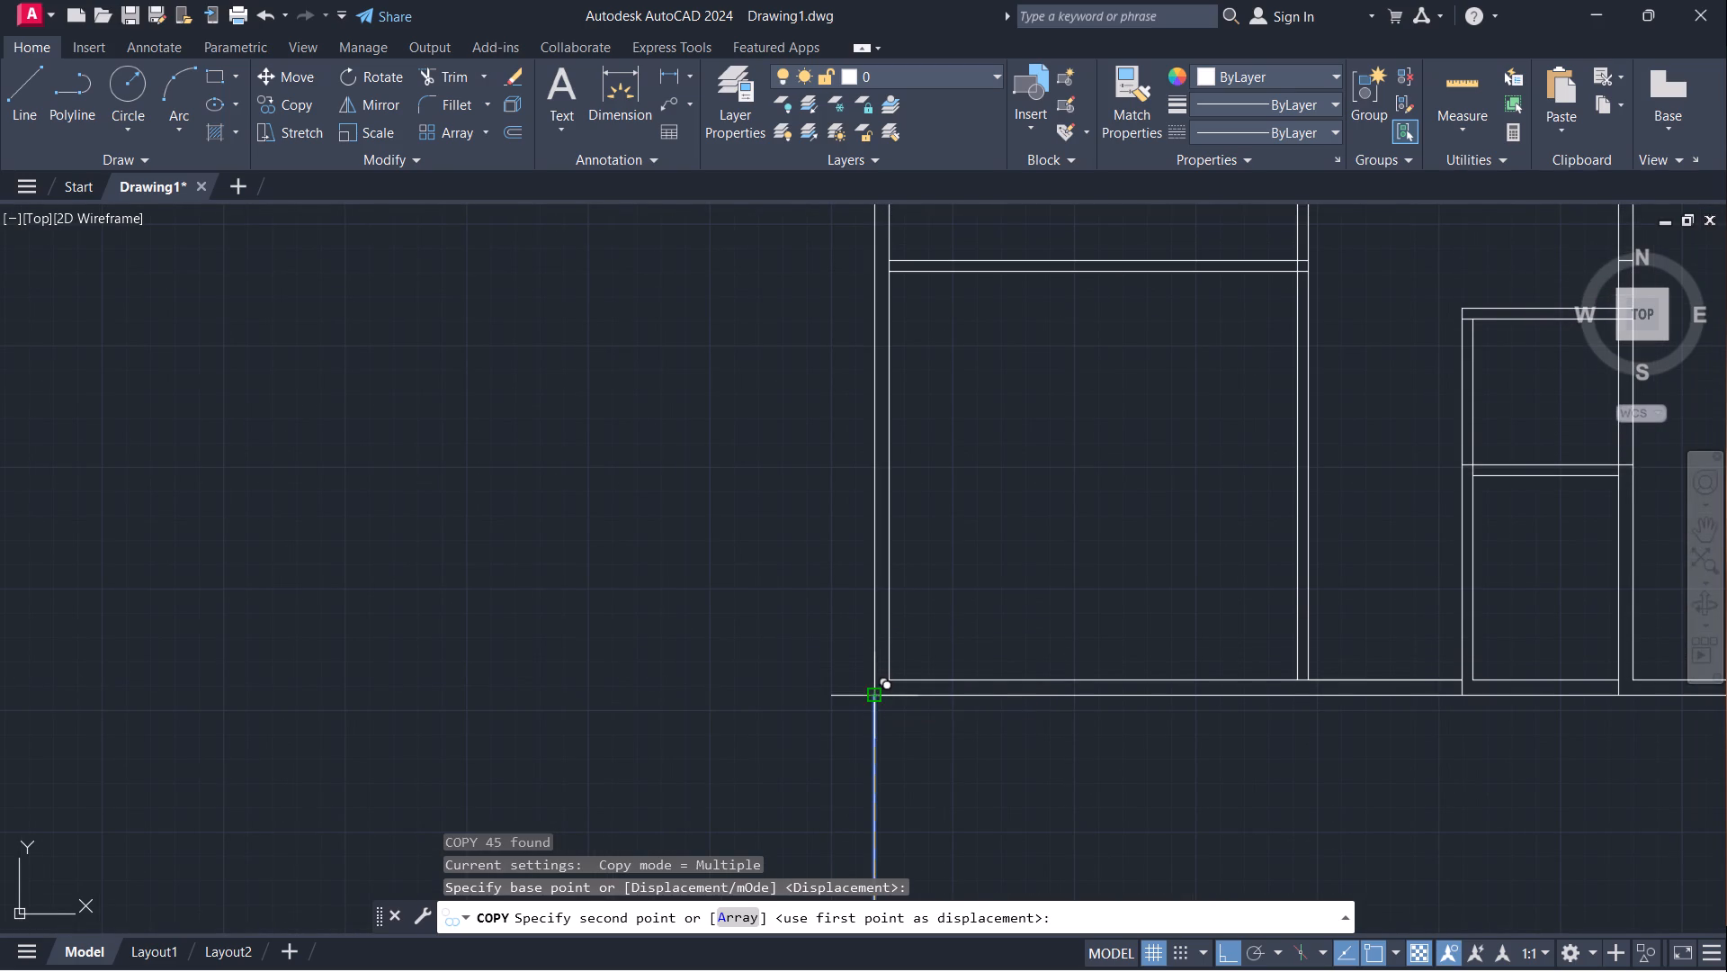
{"action": "left_click", "coordinate": [873, 690]}
{"action": "key", "text": "Escape"}
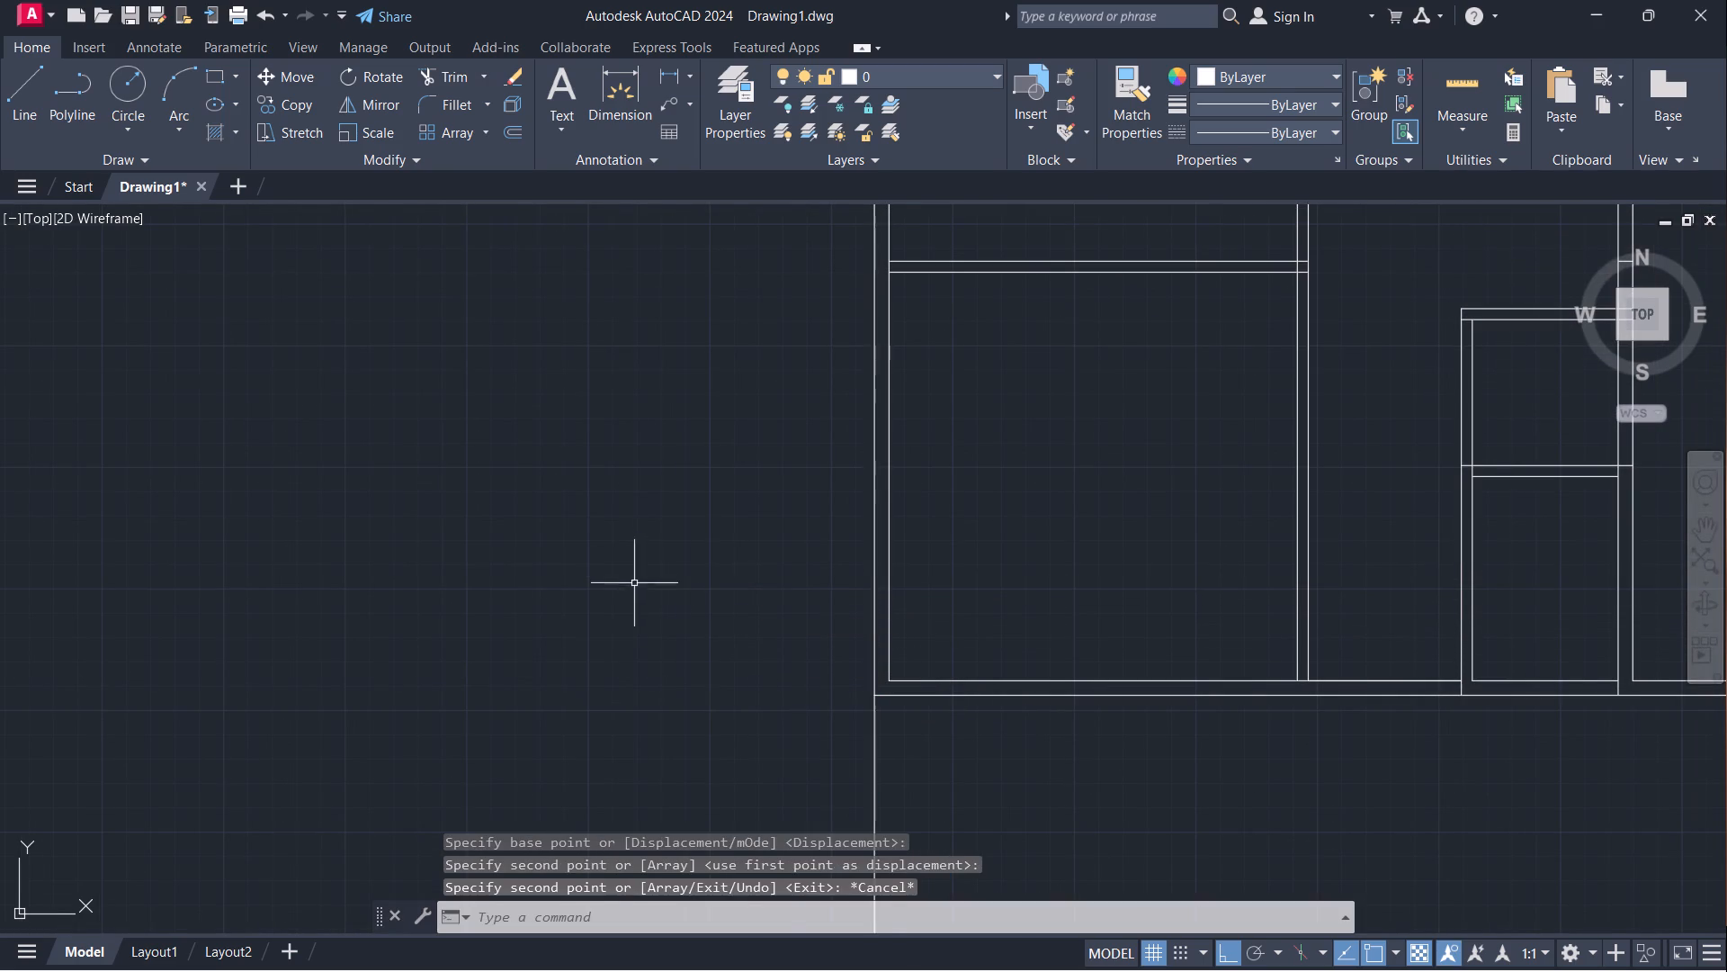
Trim off the two side lines projecting north beyond the copied plan's northern wall, and finish trimming.
{"action": "scroll", "coordinate": [622, 564], "scroll_direction": "down", "scroll_amount": 4}
{"action": "scroll", "coordinate": [668, 347], "scroll_direction": "up", "scroll_amount": 1}
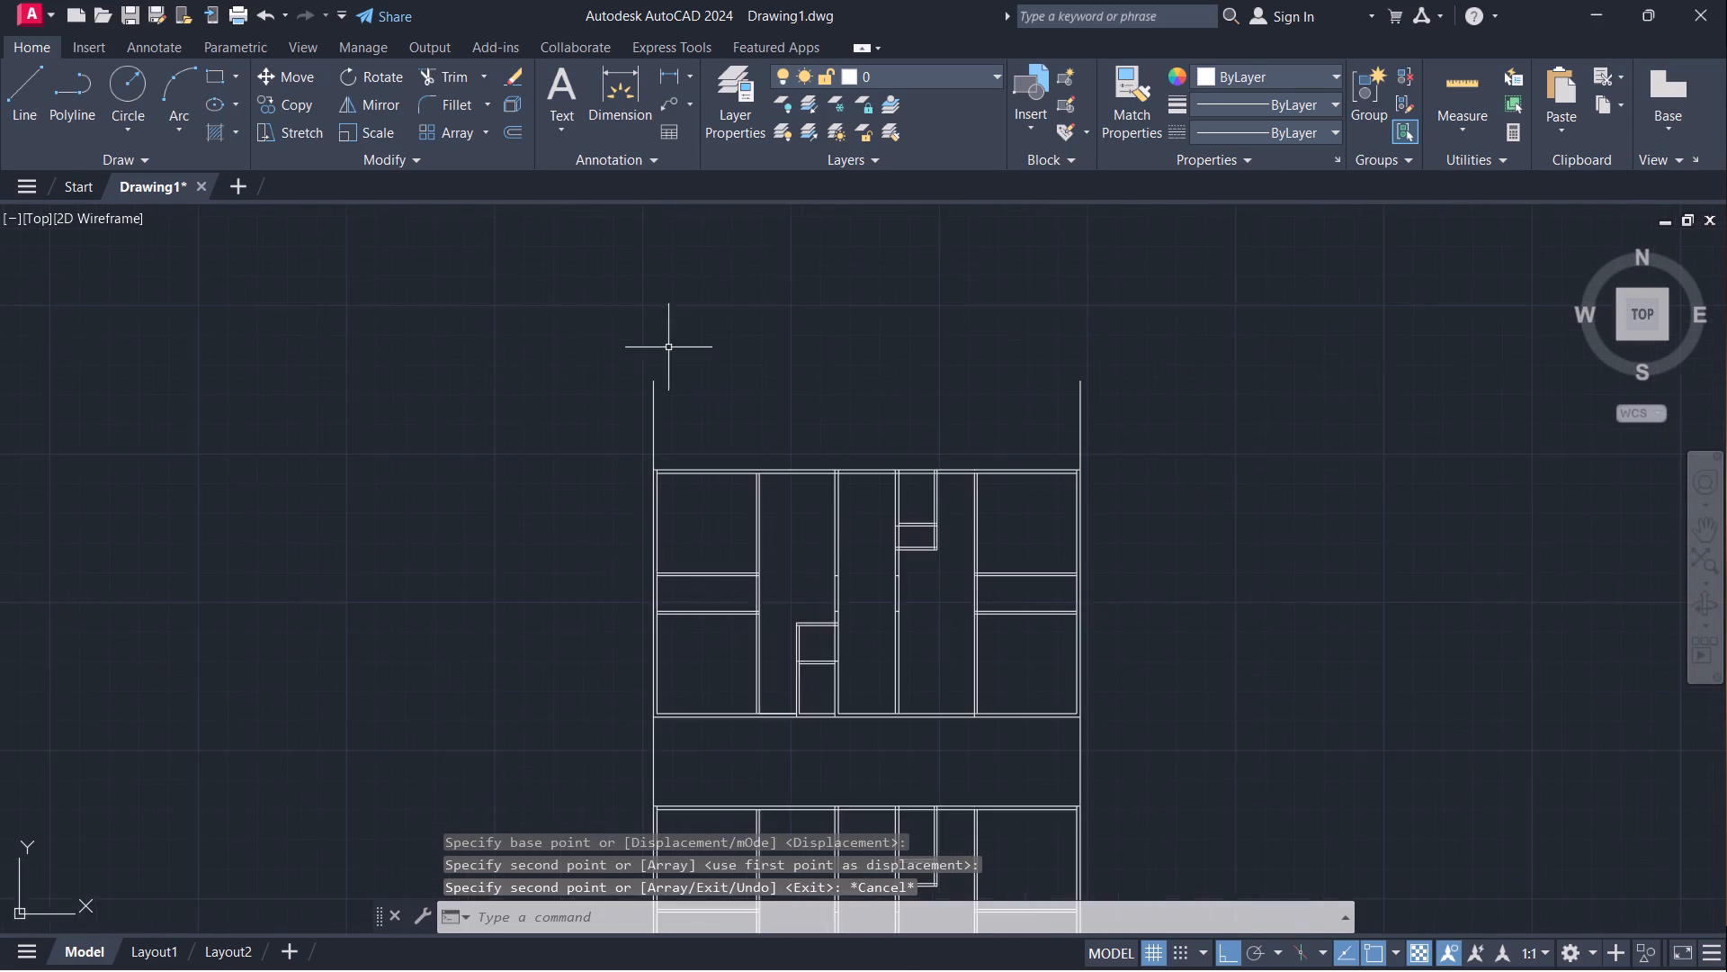
{"action": "scroll", "coordinate": [668, 347], "scroll_direction": "up", "scroll_amount": 1}
{"action": "scroll", "coordinate": [667, 437], "scroll_direction": "up", "scroll_amount": 2}
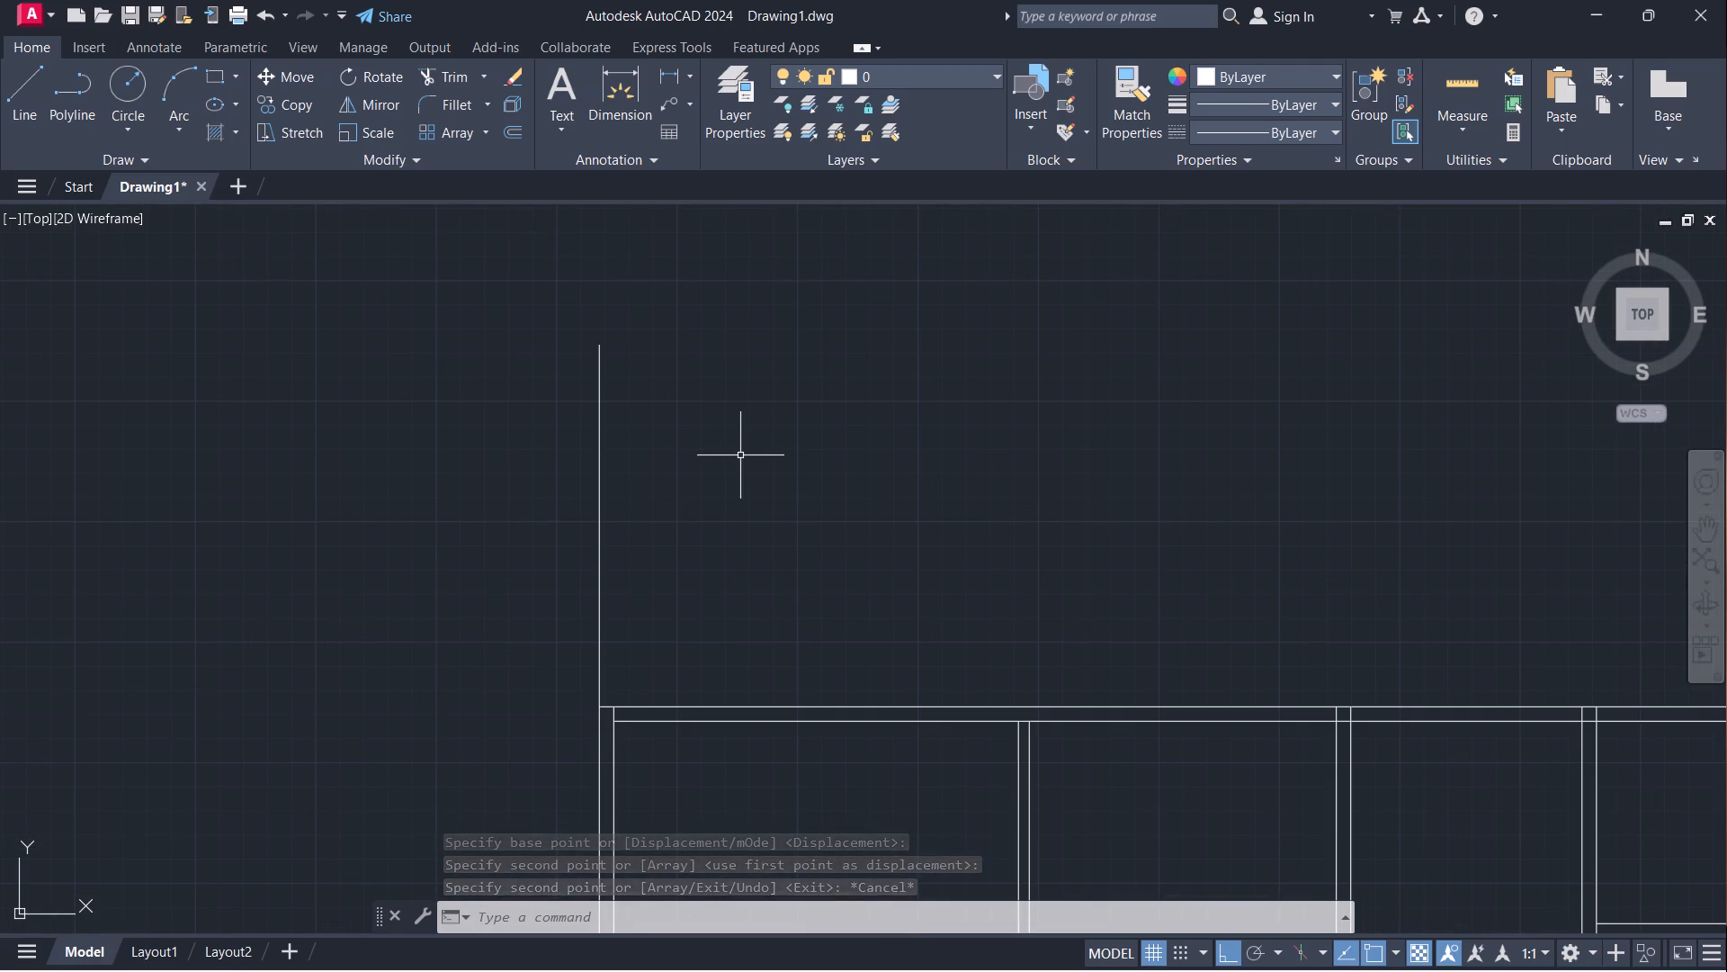
{"action": "type", "text": "tr"}
{"action": "key", "text": "Return"}
{"action": "left_click_drag", "start_coordinate": [740, 457], "coordinate": [362, 553]}
{"action": "scroll", "coordinate": [388, 508], "scroll_direction": "down", "scroll_amount": 3}
{"action": "left_click_drag", "start_coordinate": [905, 481], "coordinate": [742, 529]}
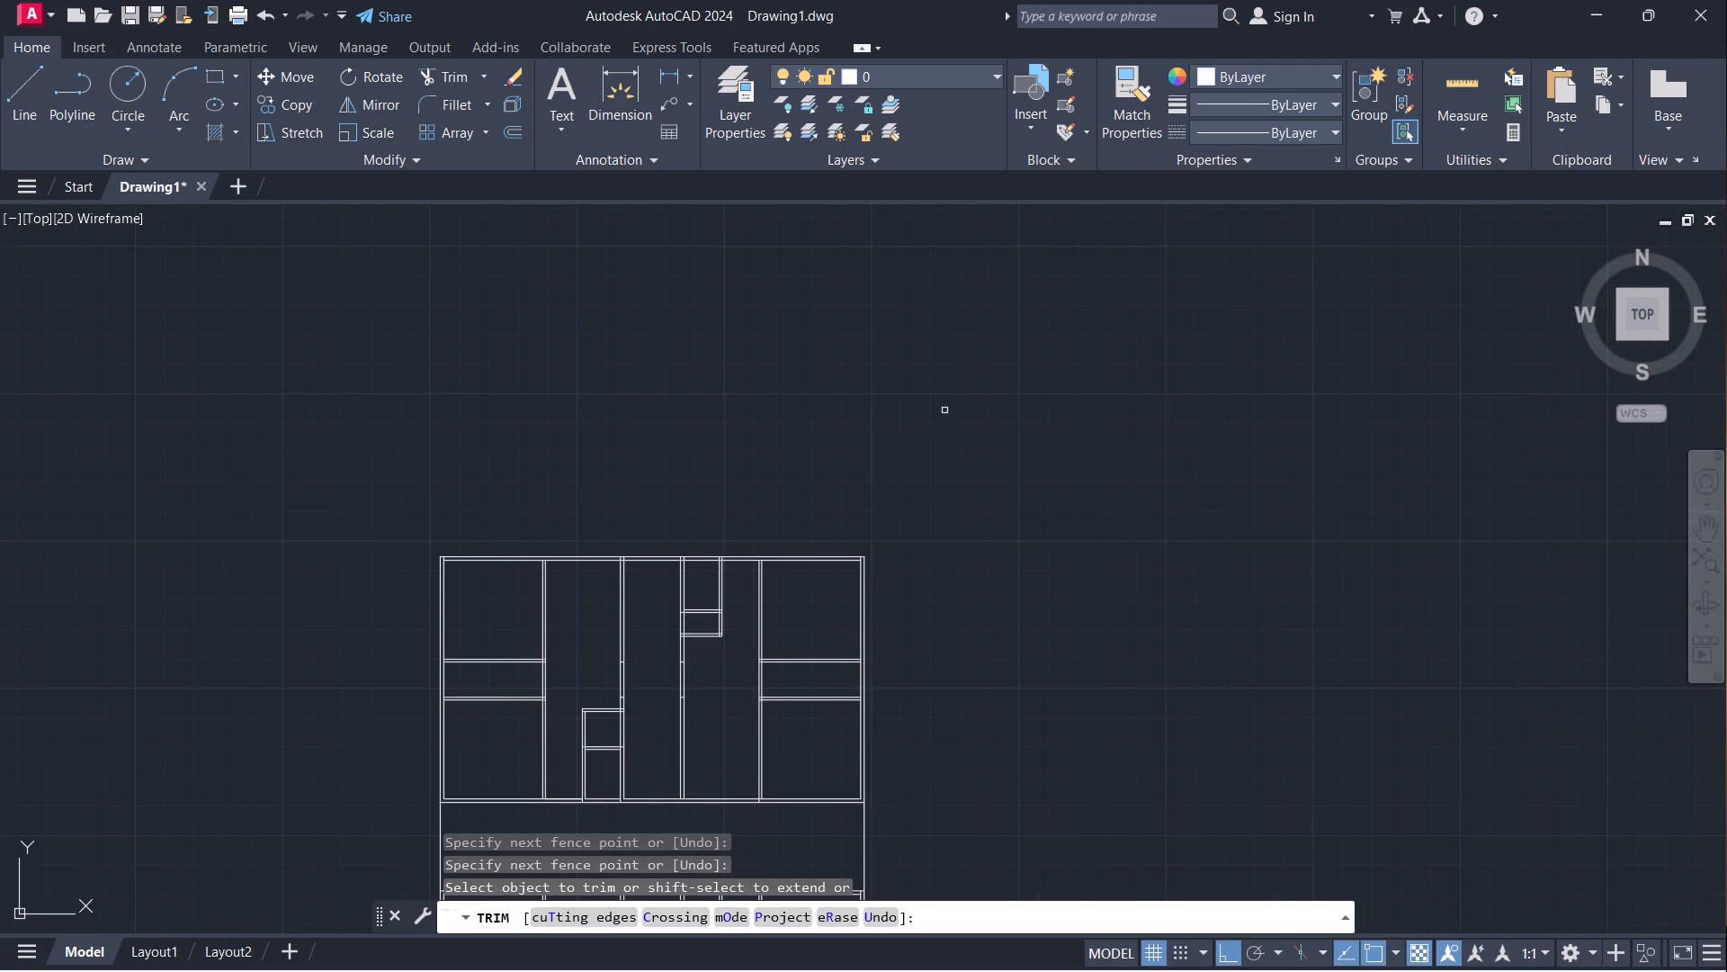
{"action": "scroll", "coordinate": [914, 459], "scroll_direction": "down", "scroll_amount": 2}
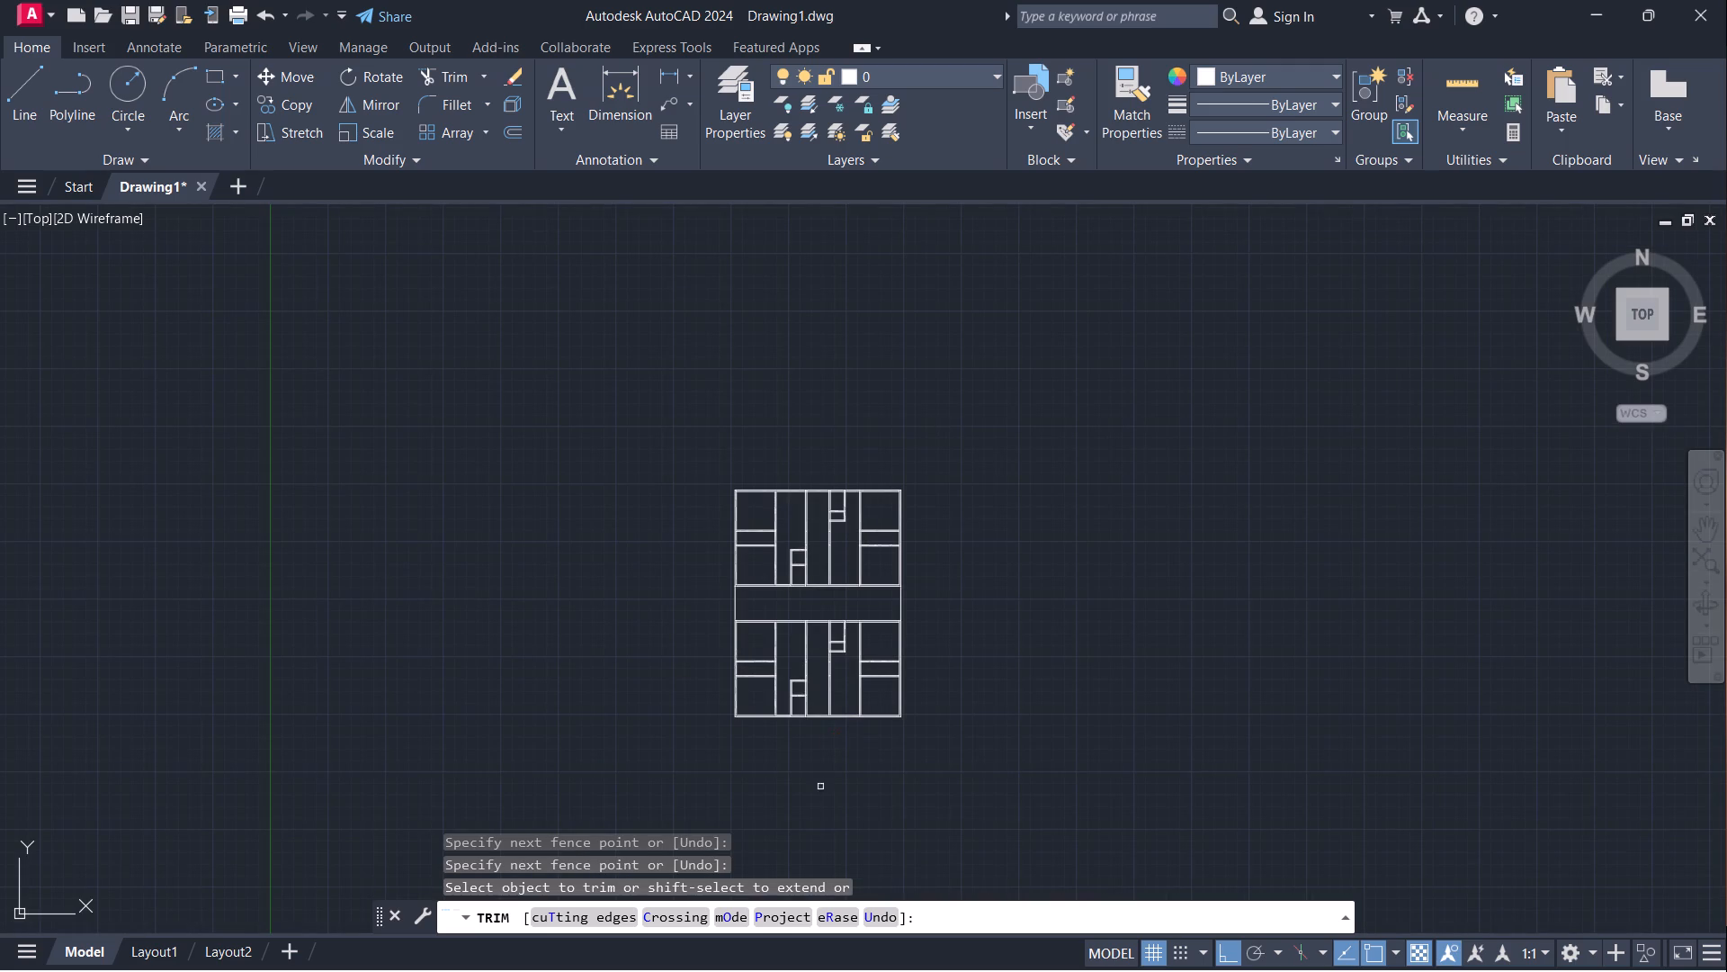
{"action": "scroll", "coordinate": [773, 787], "scroll_direction": "up", "scroll_amount": 1}
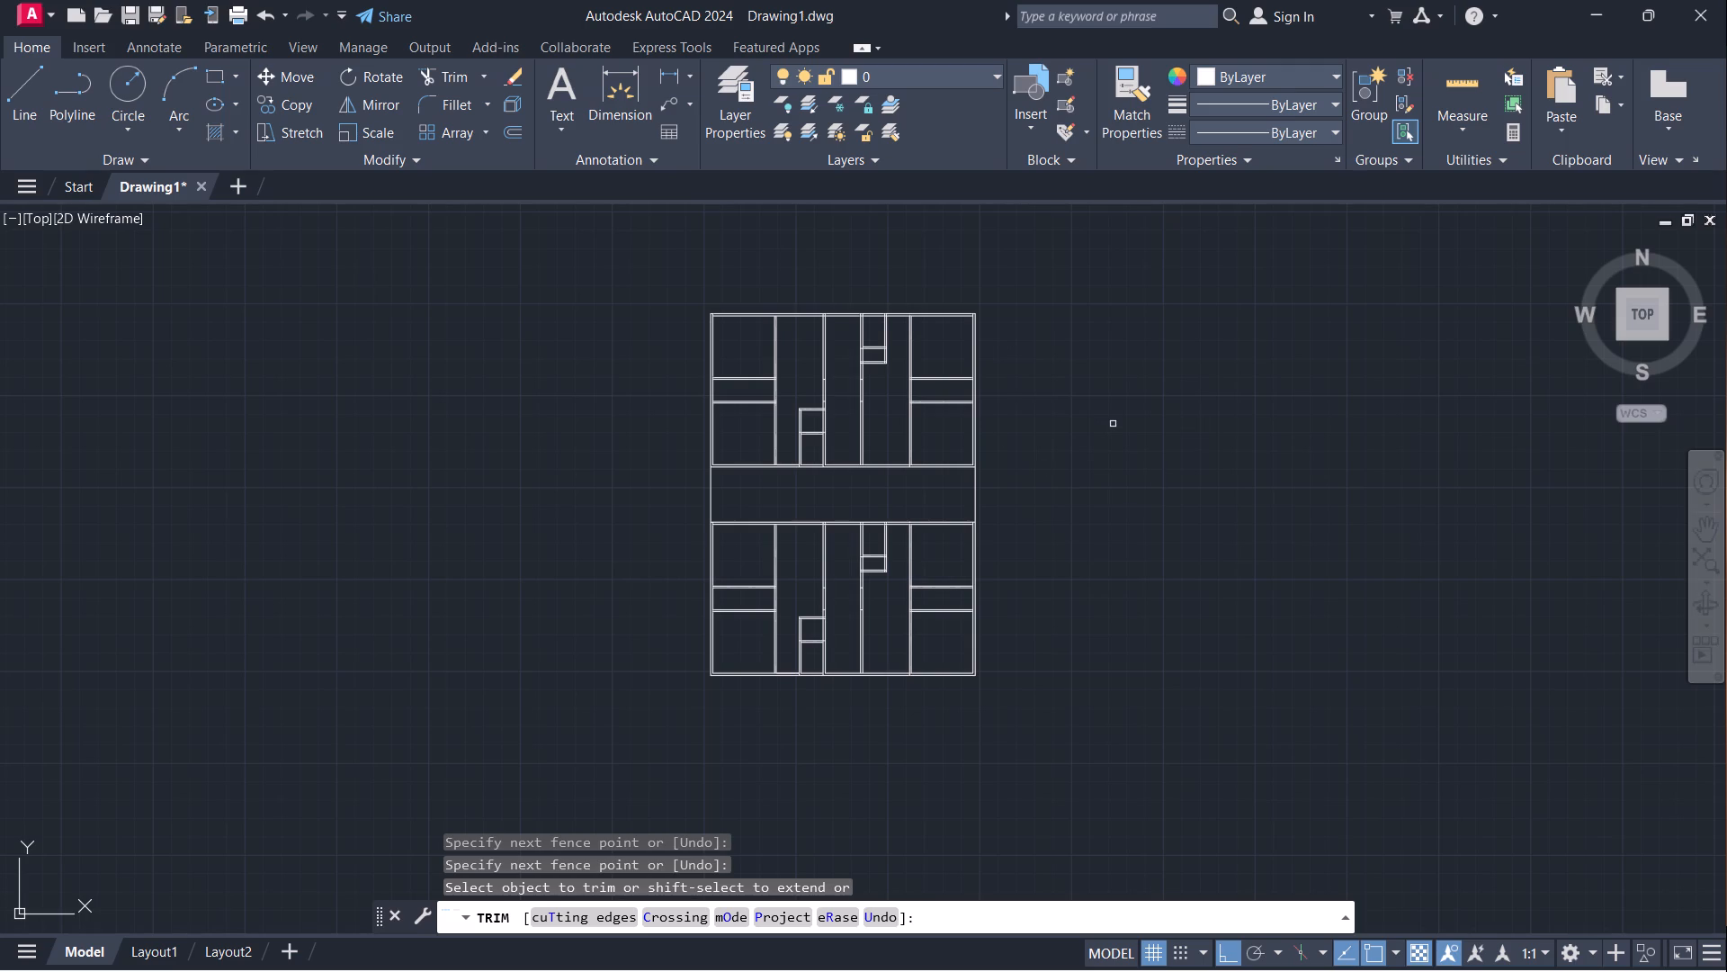
{"action": "key", "text": "Escape"}
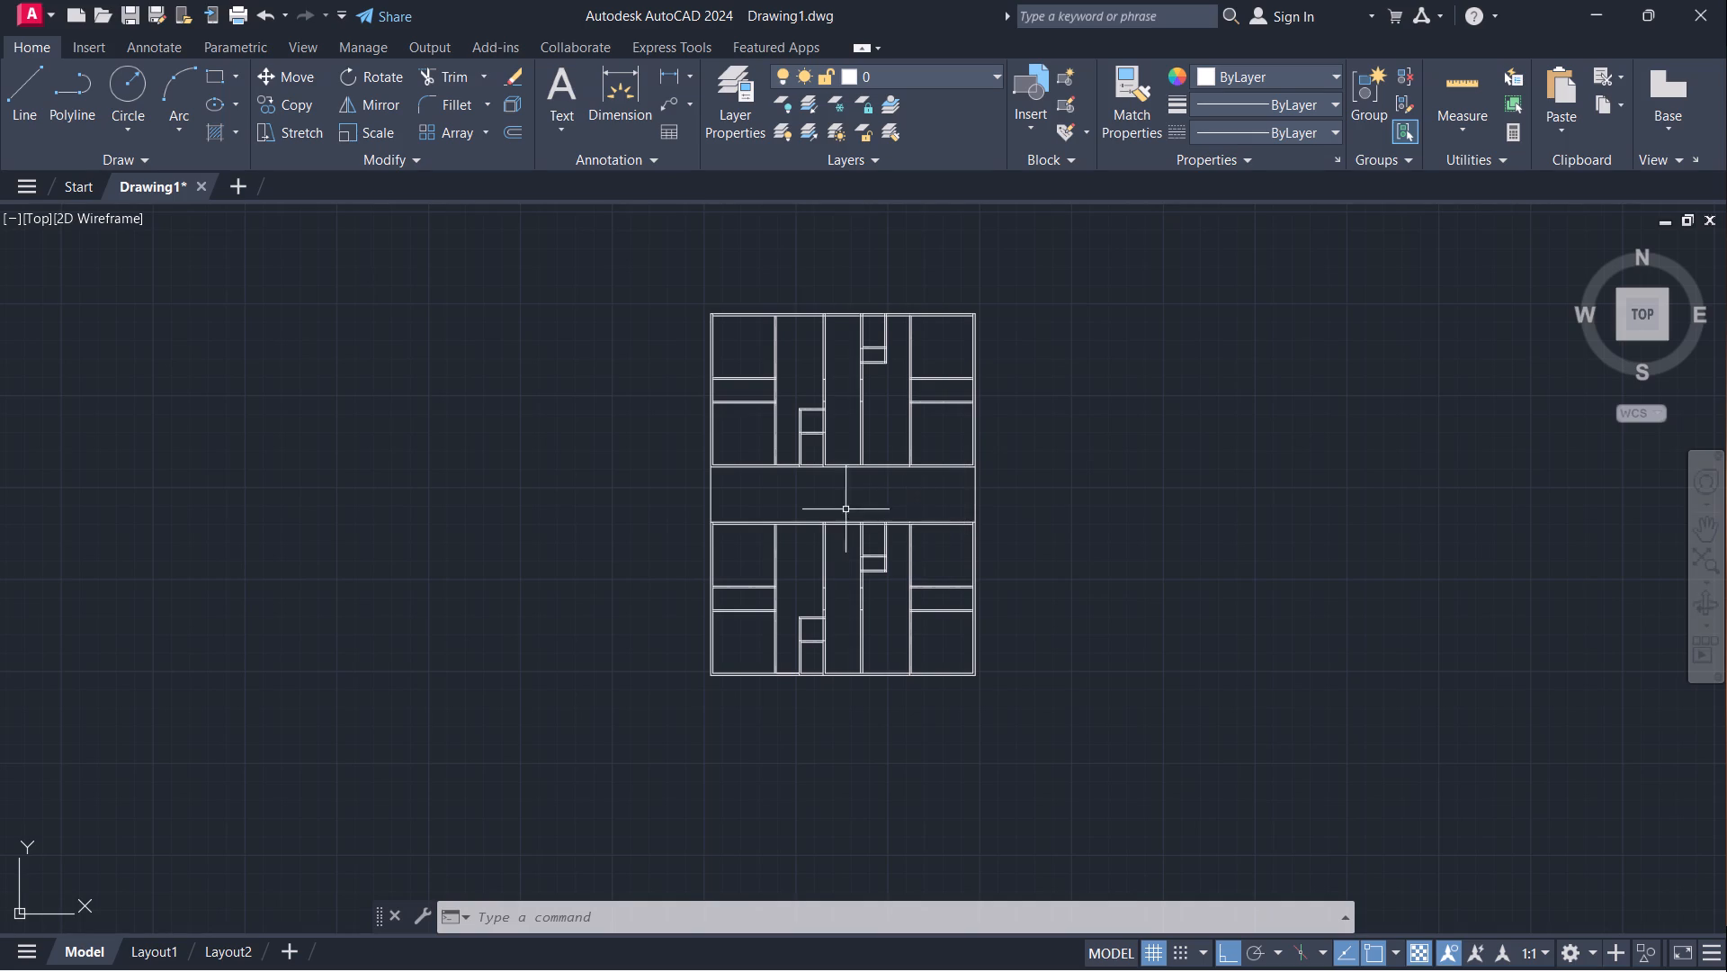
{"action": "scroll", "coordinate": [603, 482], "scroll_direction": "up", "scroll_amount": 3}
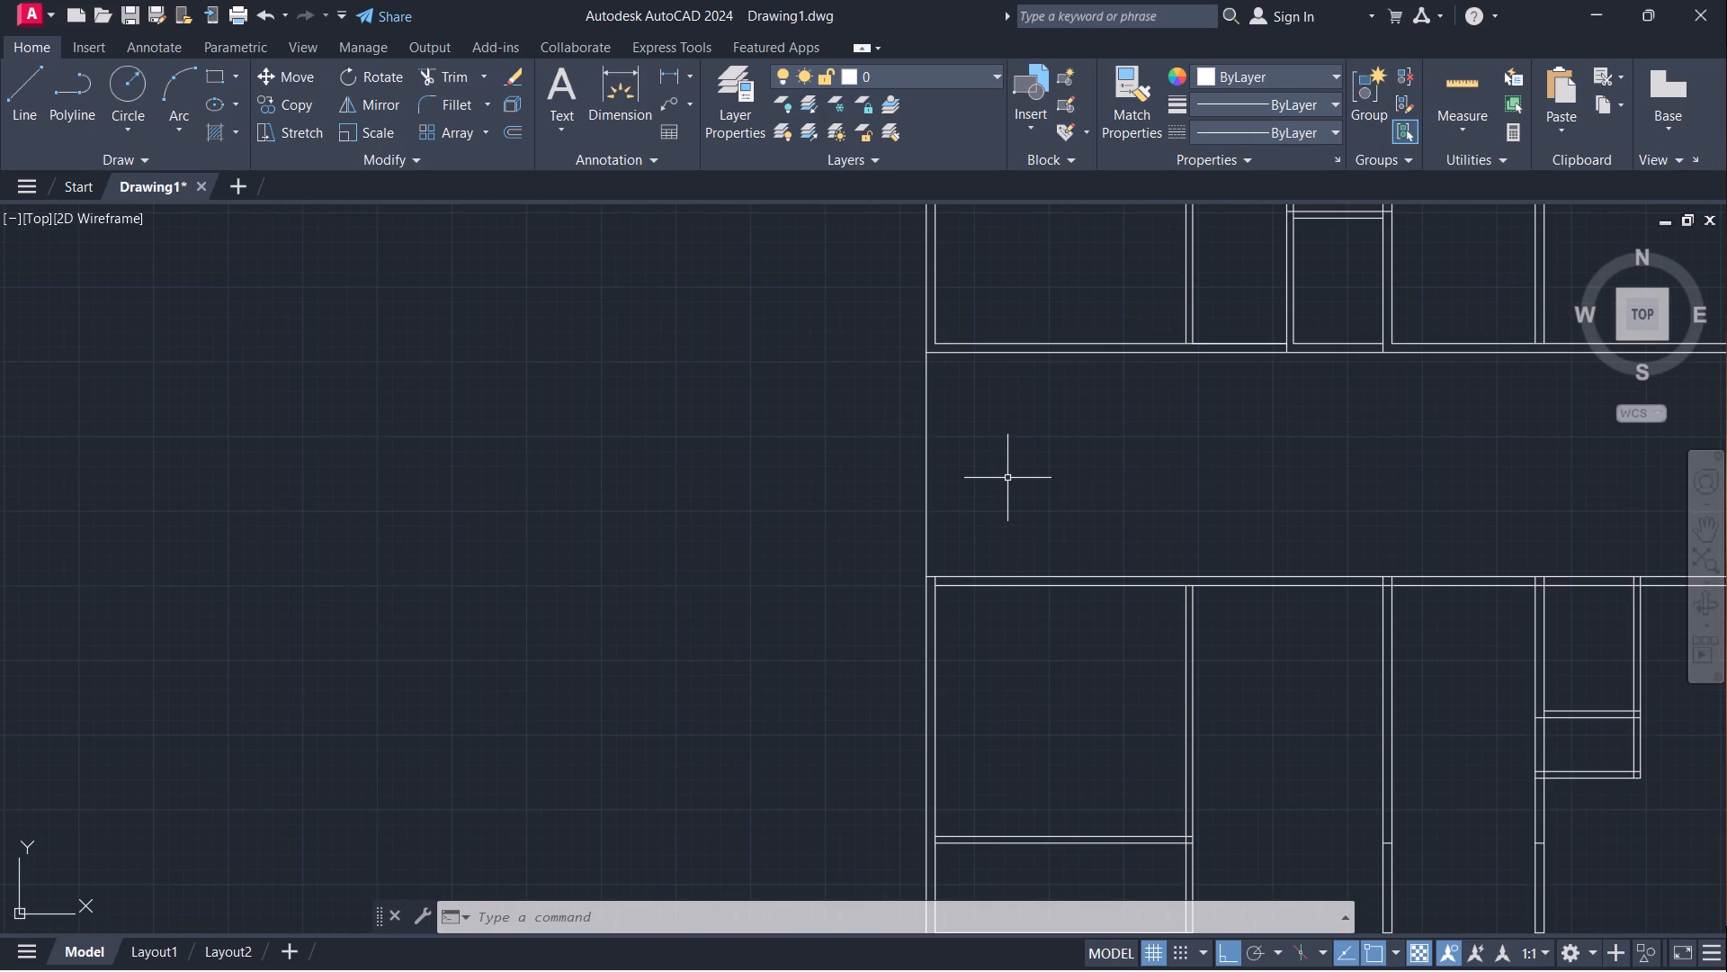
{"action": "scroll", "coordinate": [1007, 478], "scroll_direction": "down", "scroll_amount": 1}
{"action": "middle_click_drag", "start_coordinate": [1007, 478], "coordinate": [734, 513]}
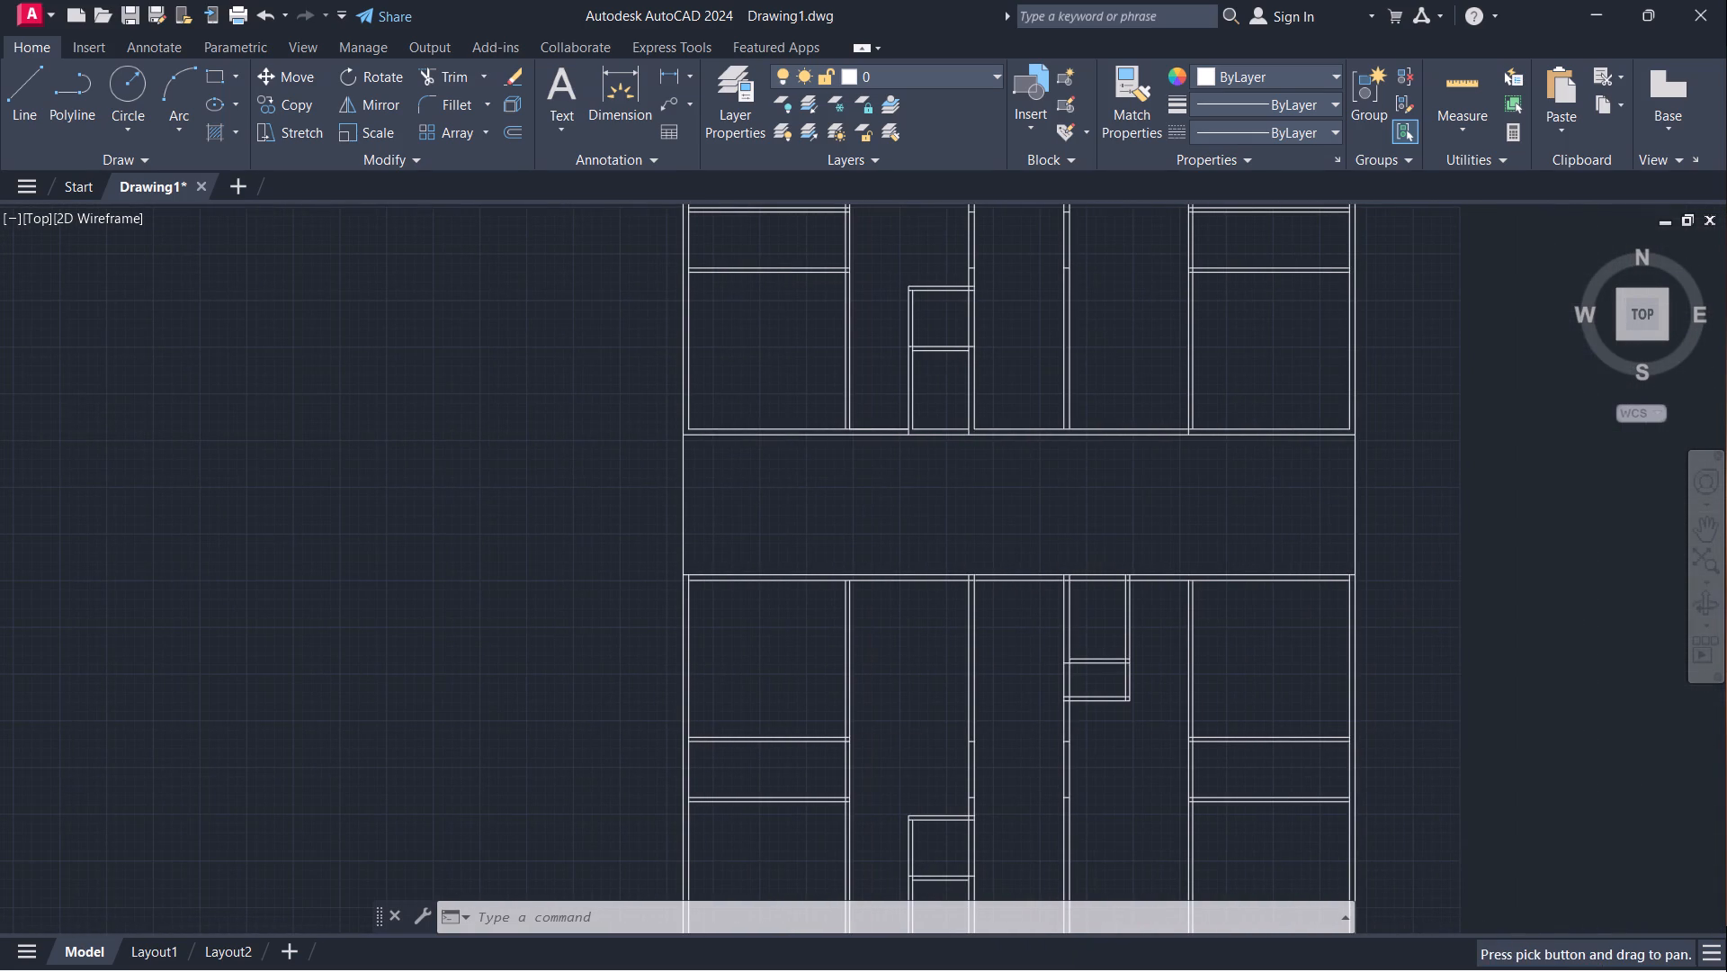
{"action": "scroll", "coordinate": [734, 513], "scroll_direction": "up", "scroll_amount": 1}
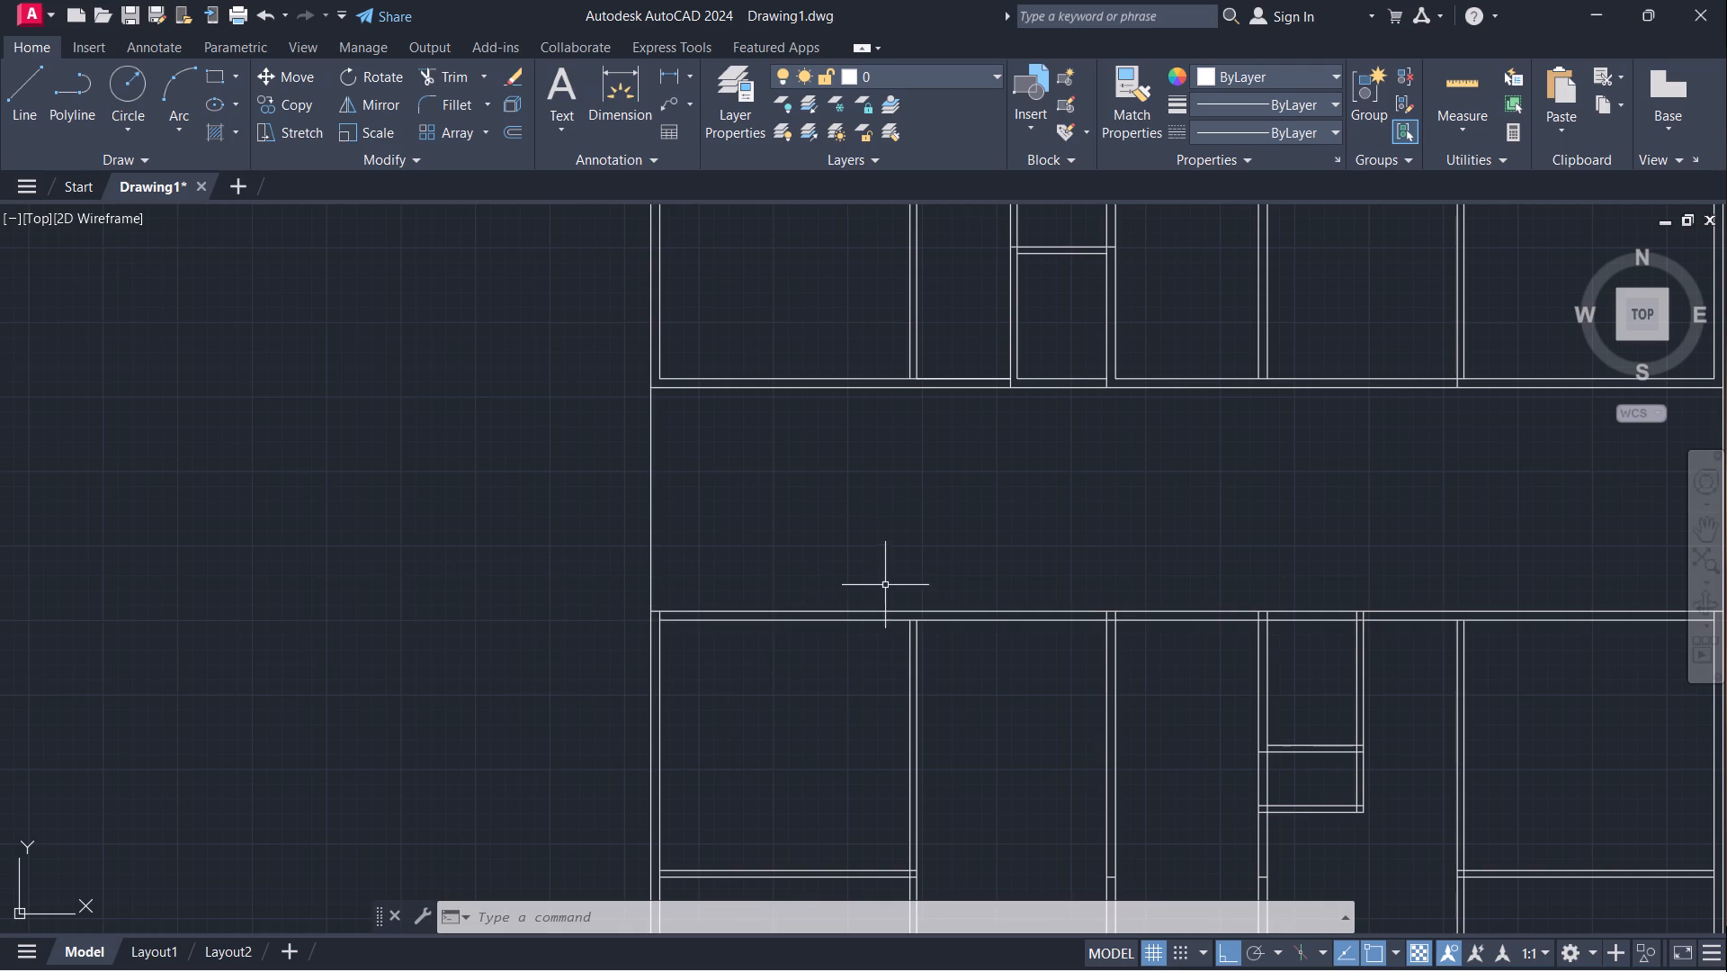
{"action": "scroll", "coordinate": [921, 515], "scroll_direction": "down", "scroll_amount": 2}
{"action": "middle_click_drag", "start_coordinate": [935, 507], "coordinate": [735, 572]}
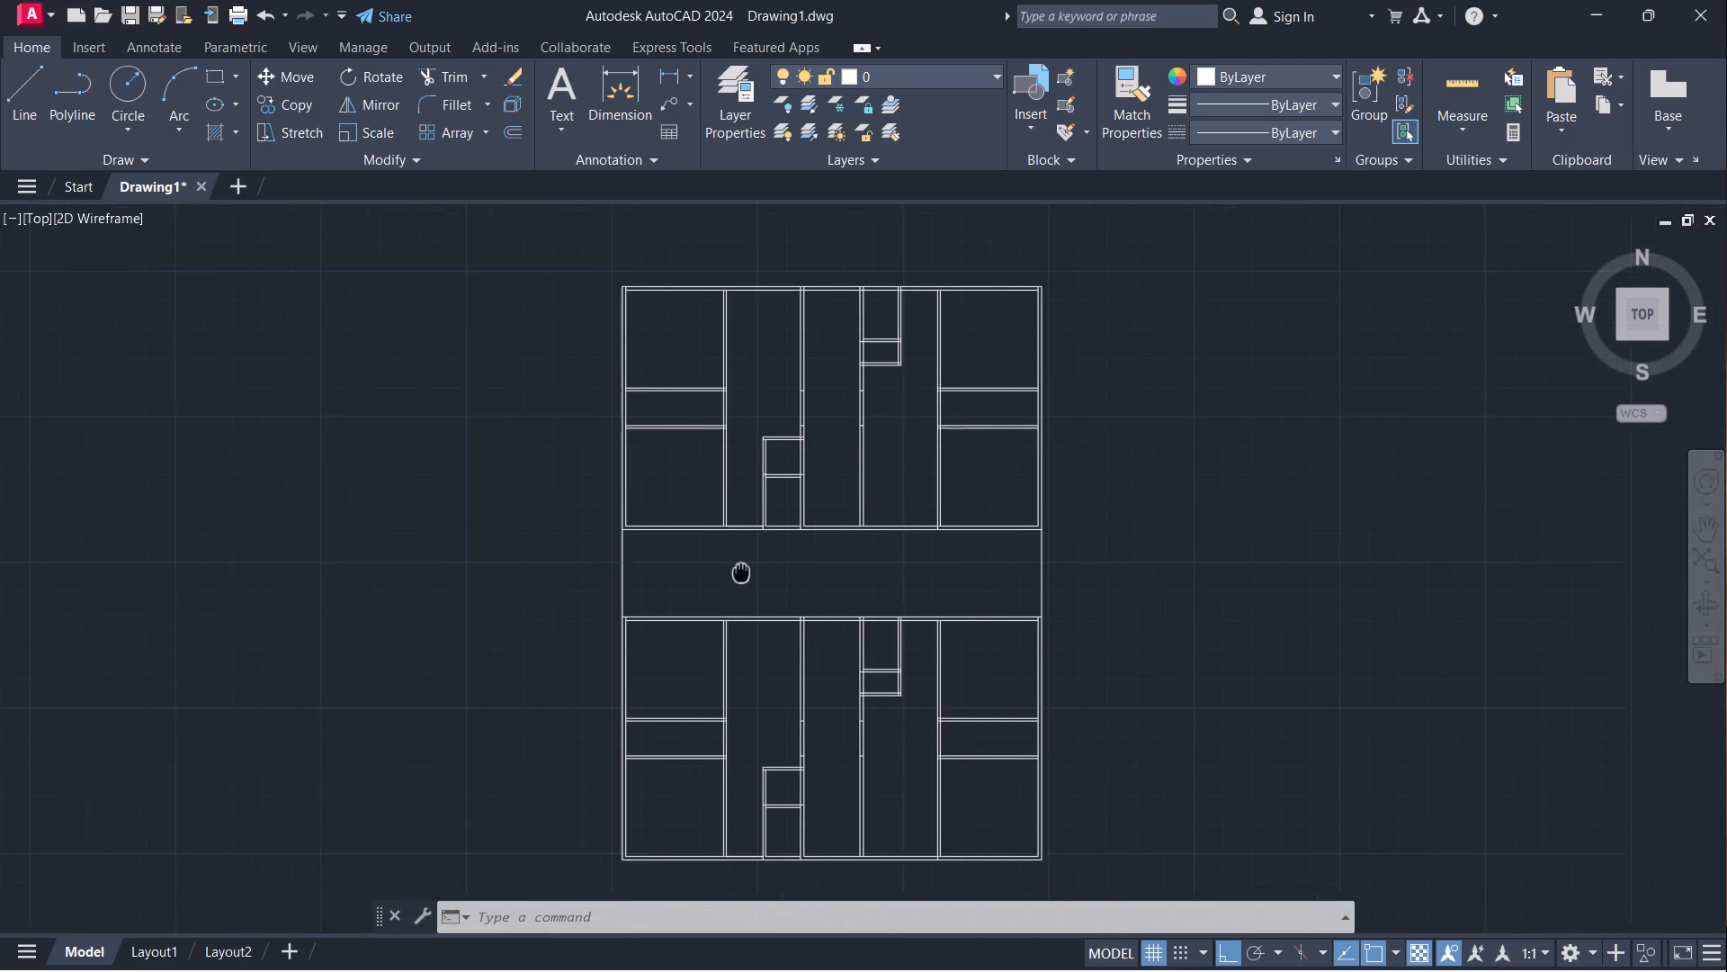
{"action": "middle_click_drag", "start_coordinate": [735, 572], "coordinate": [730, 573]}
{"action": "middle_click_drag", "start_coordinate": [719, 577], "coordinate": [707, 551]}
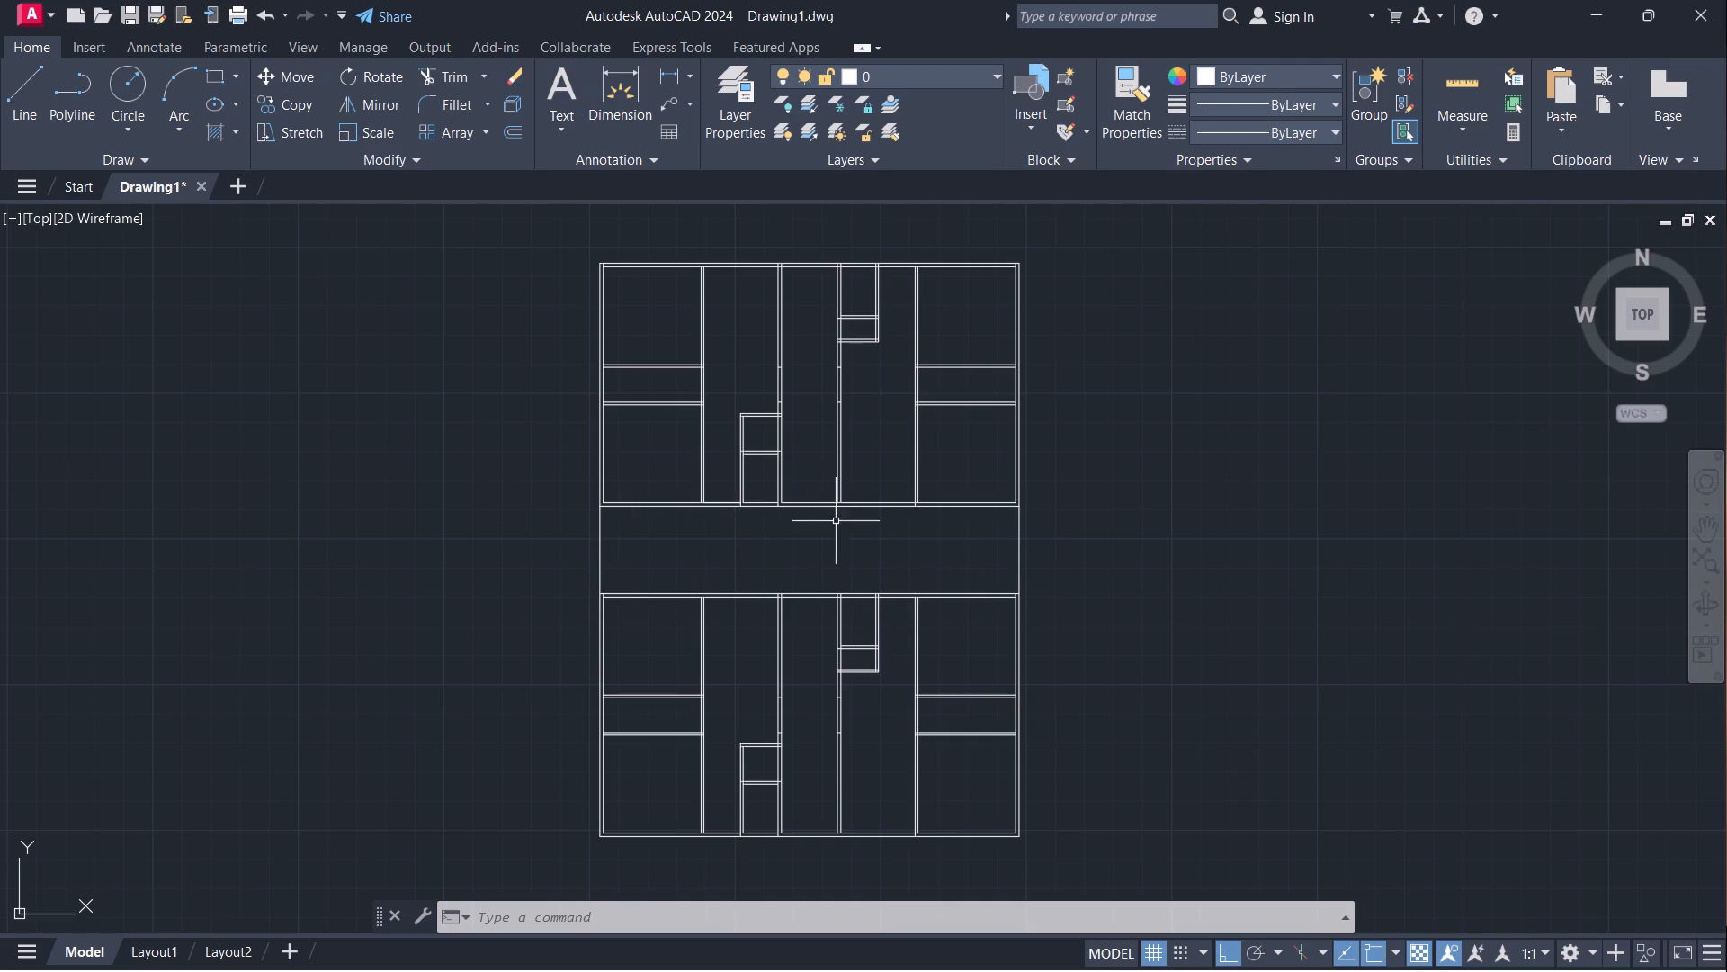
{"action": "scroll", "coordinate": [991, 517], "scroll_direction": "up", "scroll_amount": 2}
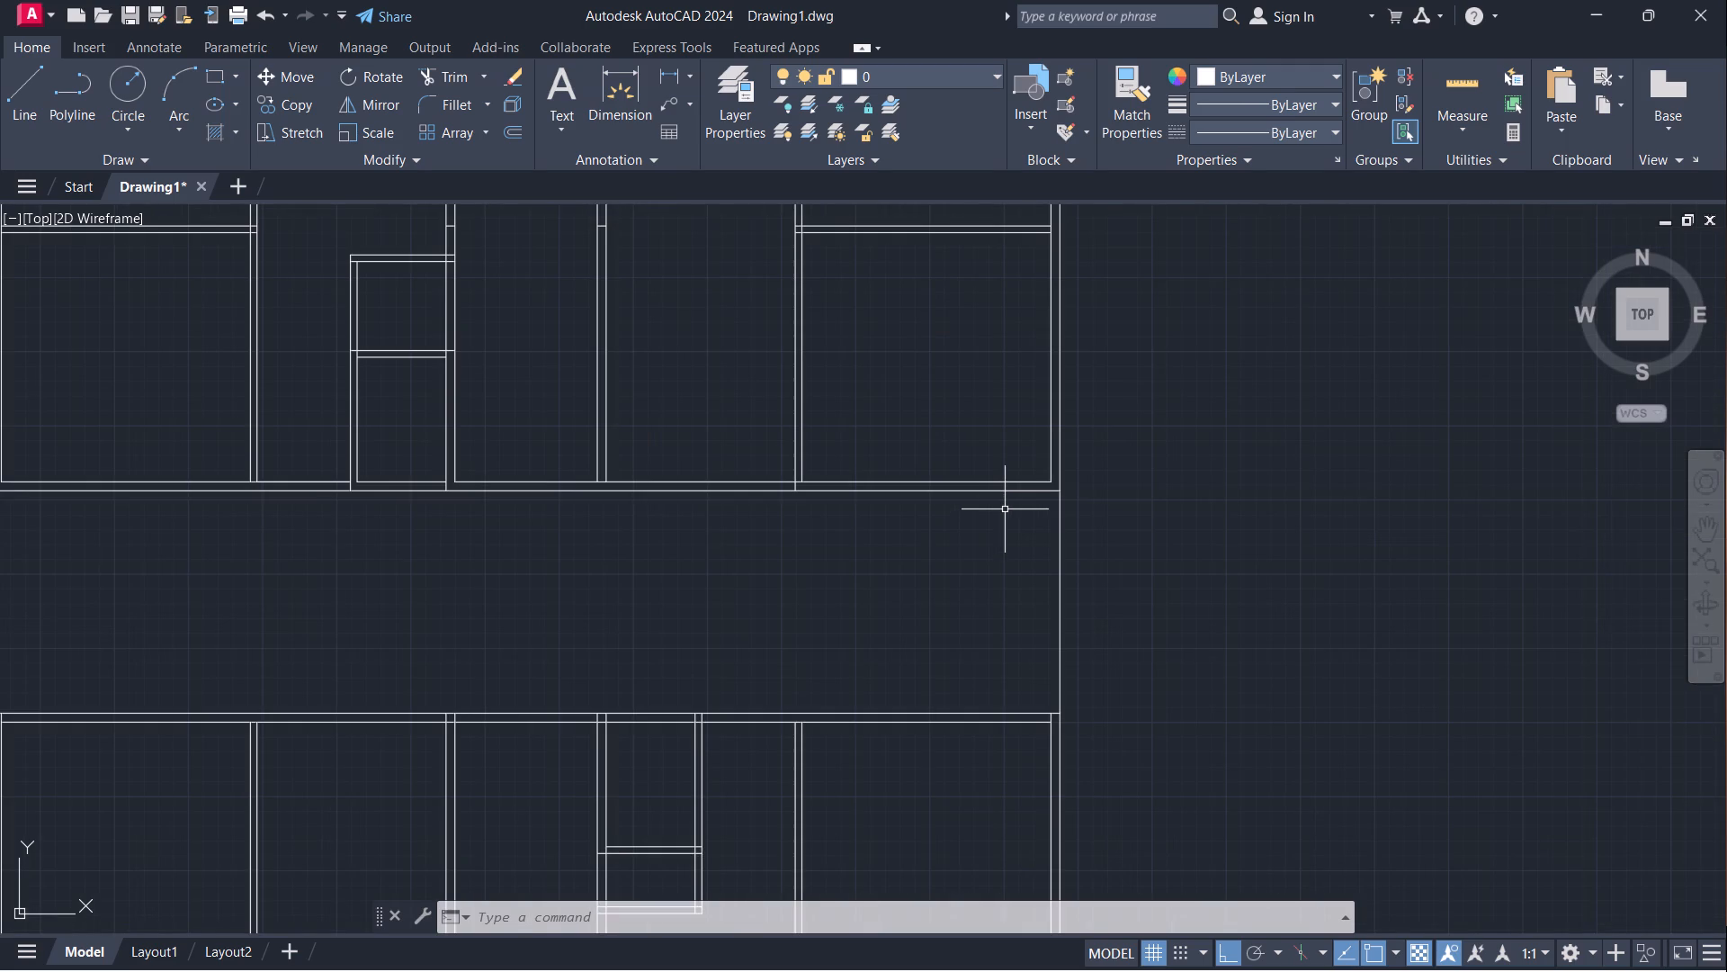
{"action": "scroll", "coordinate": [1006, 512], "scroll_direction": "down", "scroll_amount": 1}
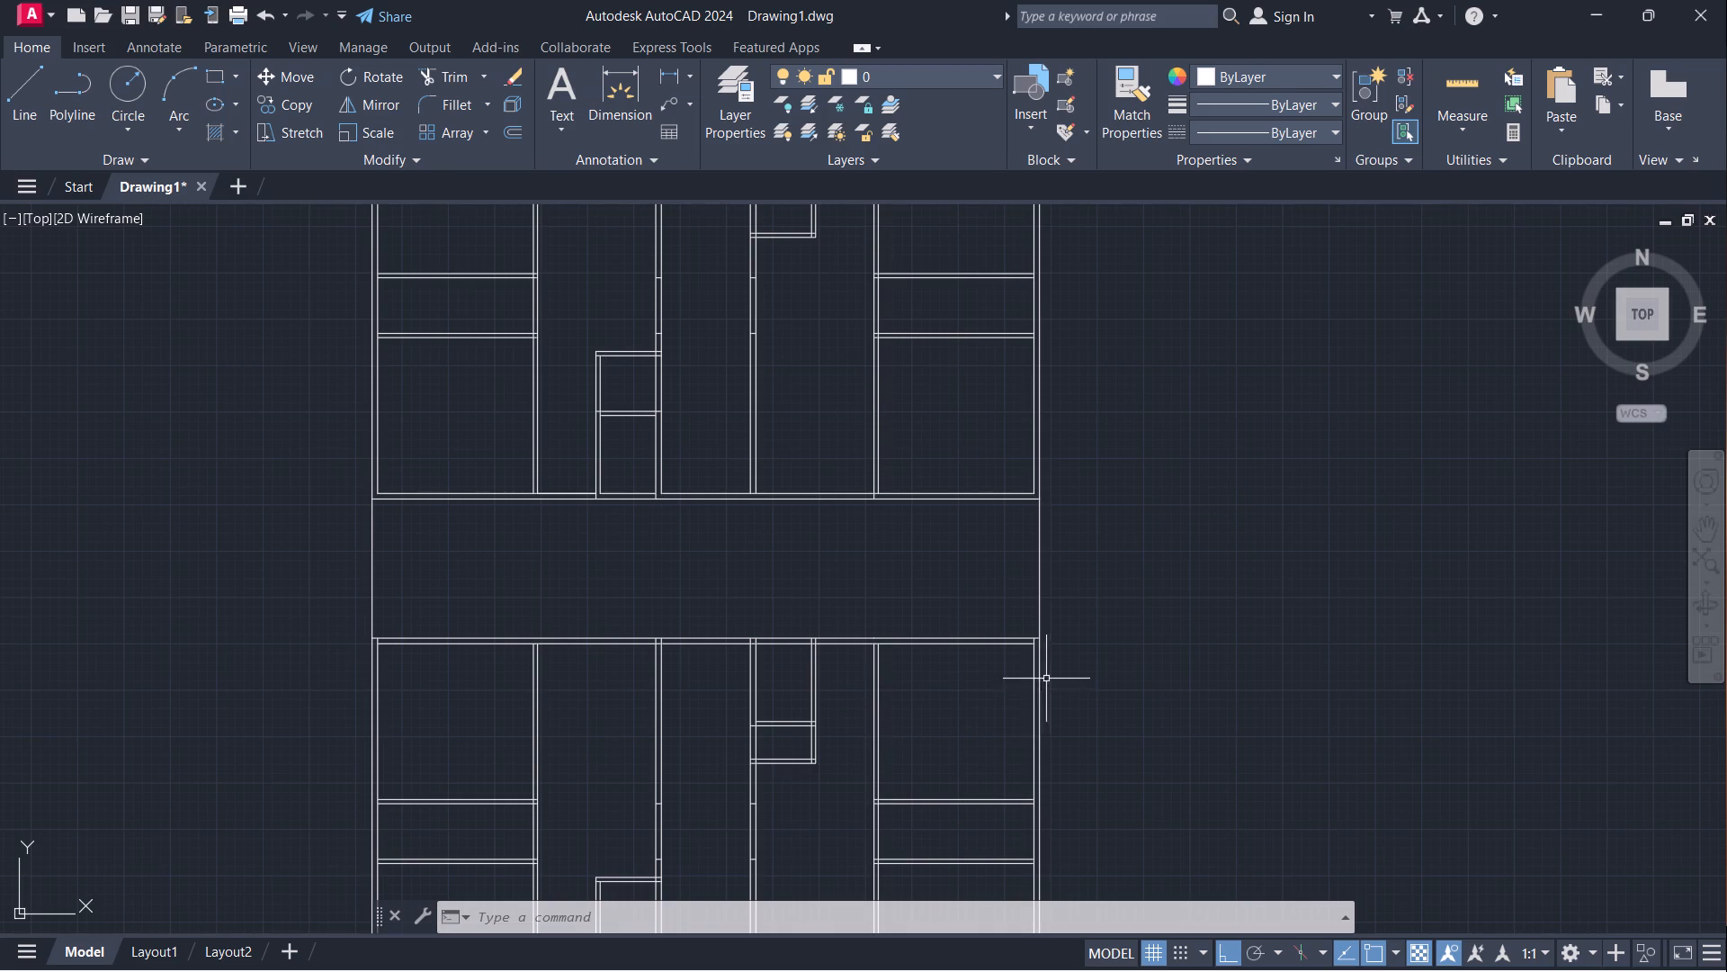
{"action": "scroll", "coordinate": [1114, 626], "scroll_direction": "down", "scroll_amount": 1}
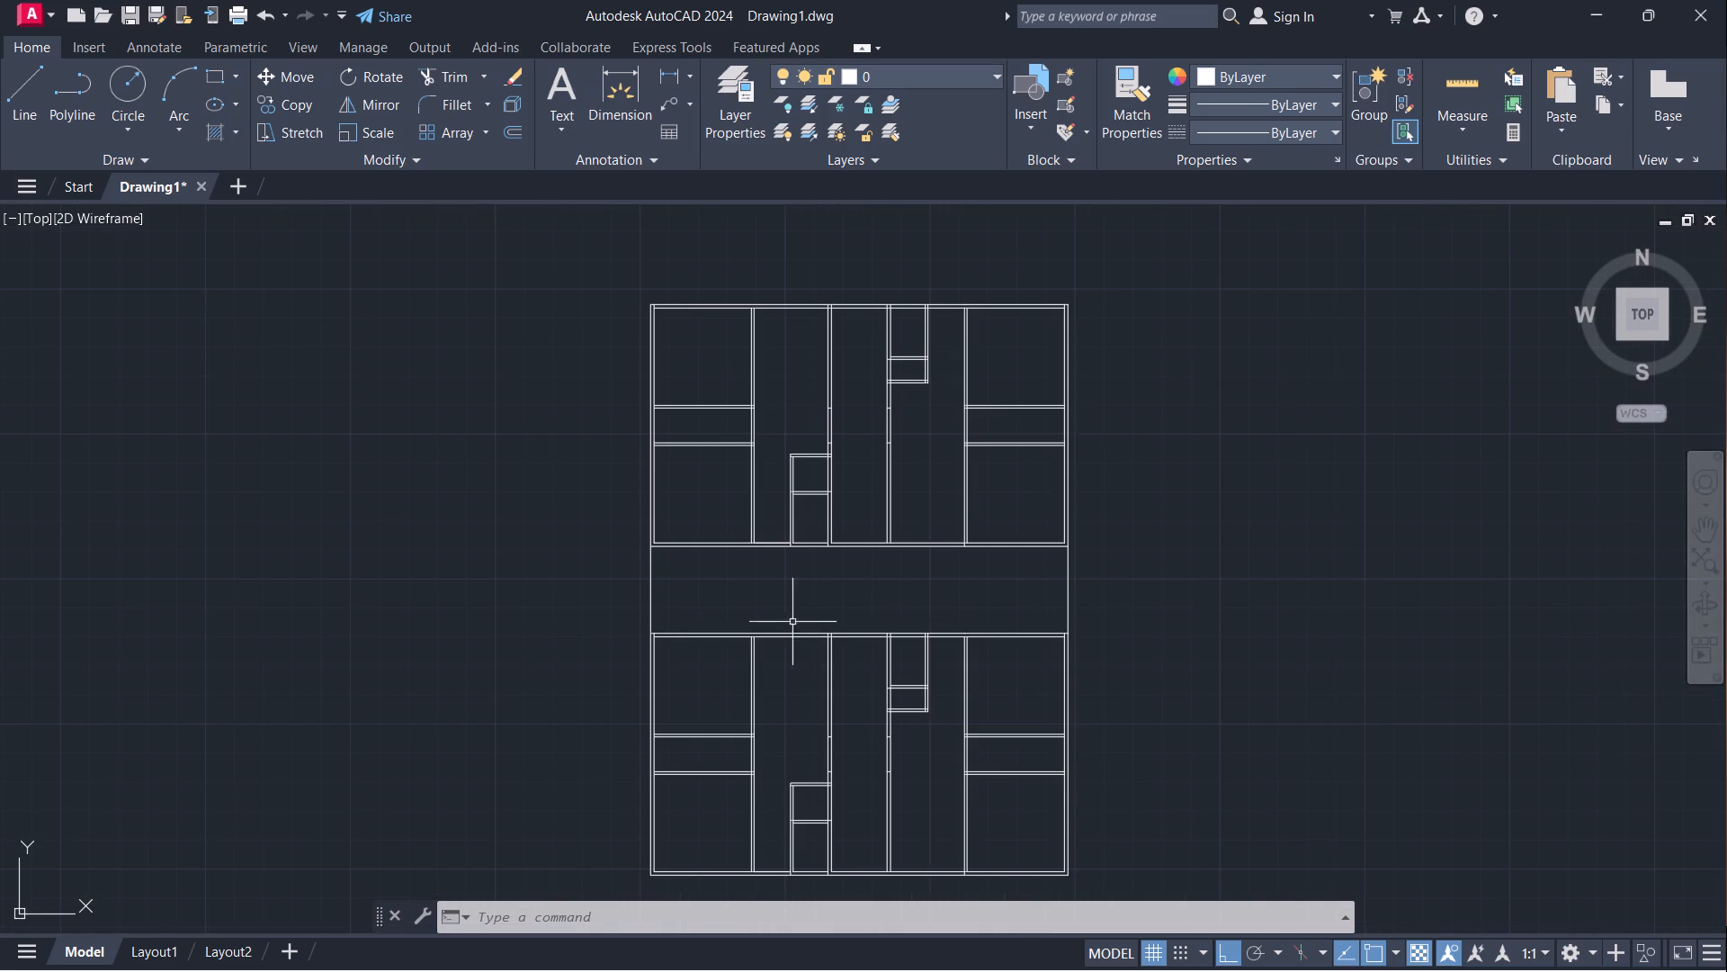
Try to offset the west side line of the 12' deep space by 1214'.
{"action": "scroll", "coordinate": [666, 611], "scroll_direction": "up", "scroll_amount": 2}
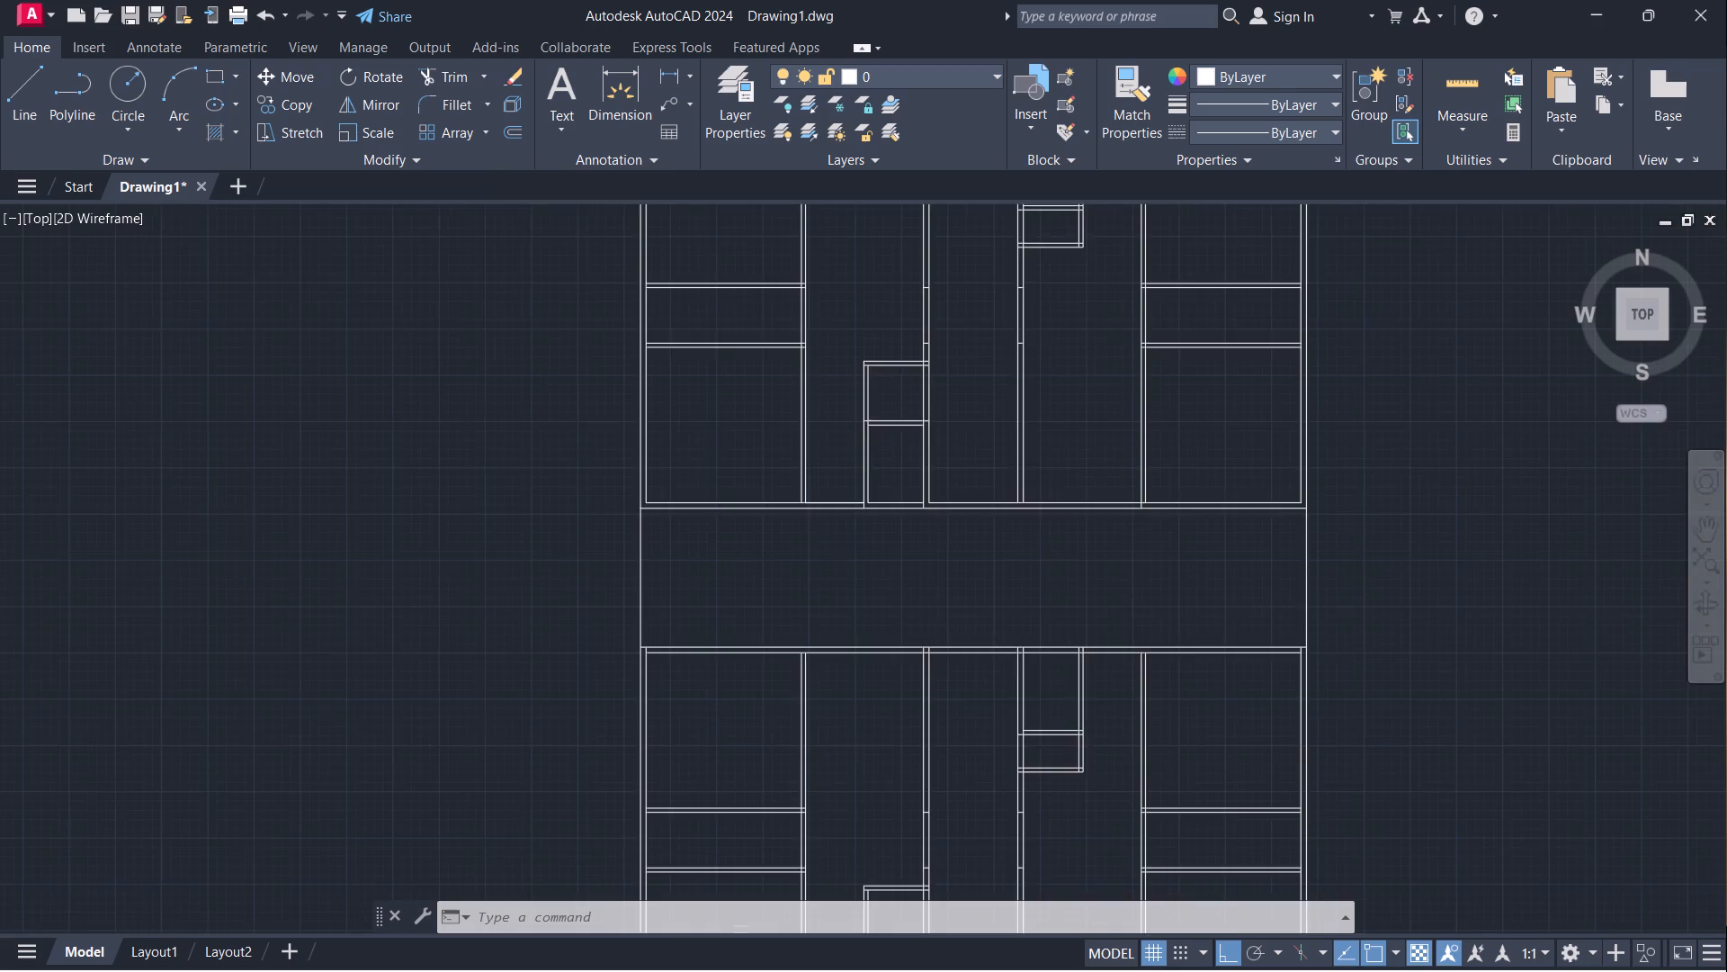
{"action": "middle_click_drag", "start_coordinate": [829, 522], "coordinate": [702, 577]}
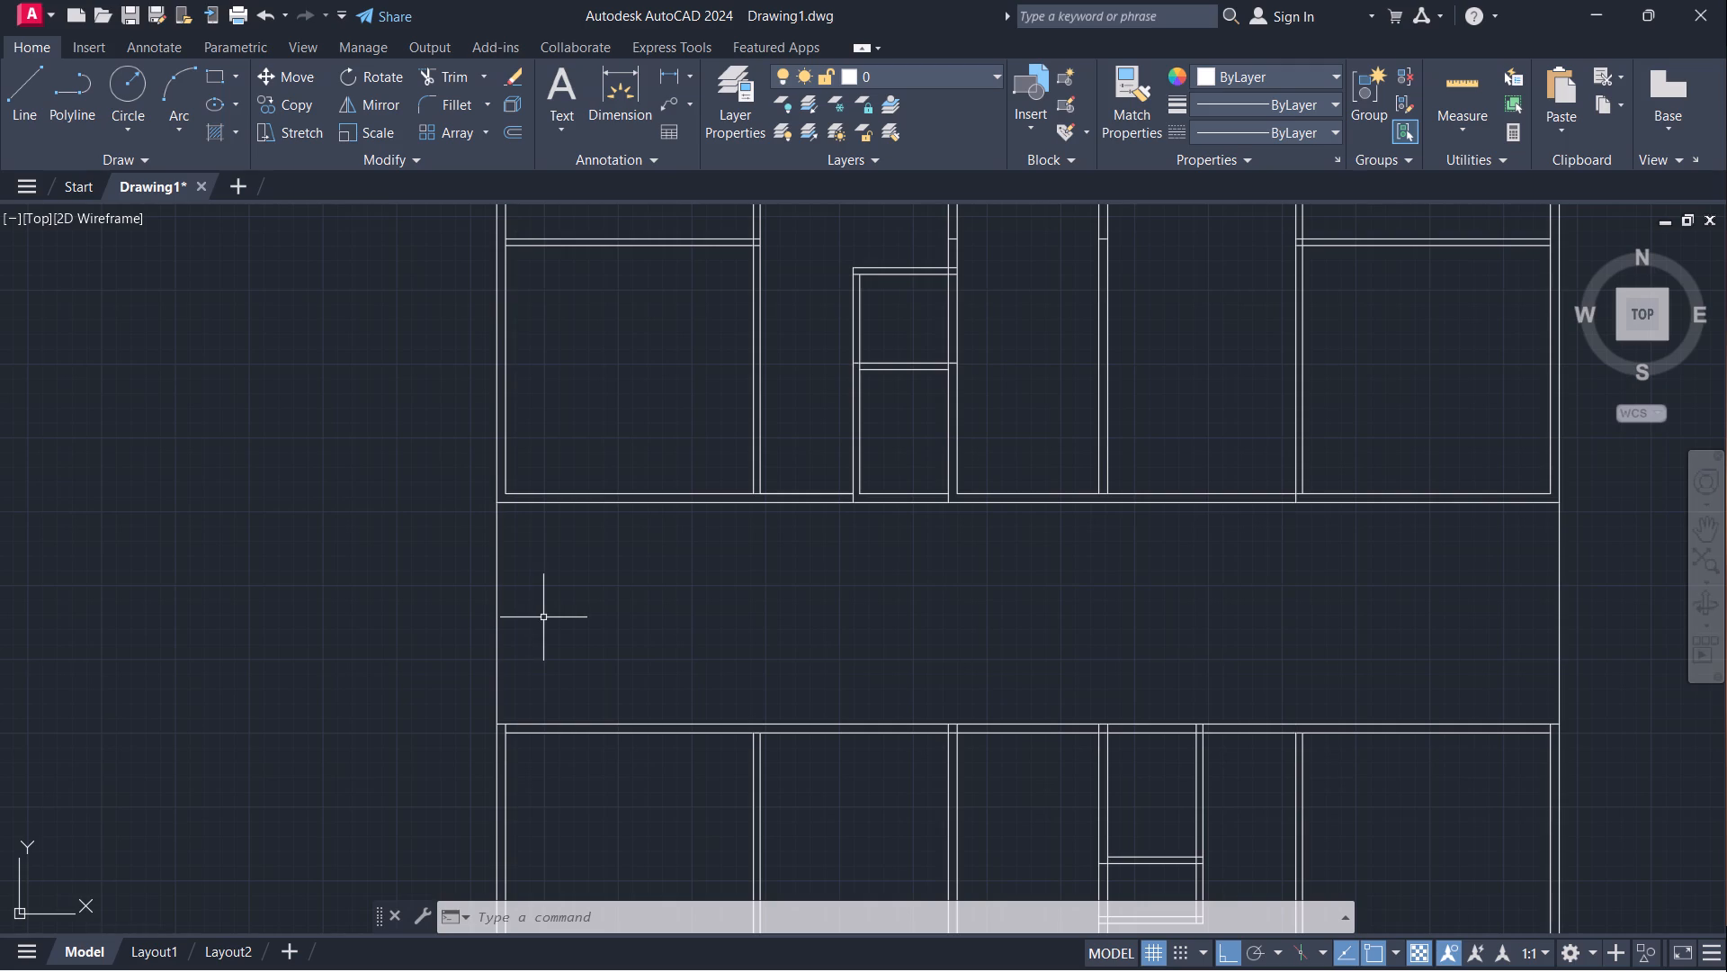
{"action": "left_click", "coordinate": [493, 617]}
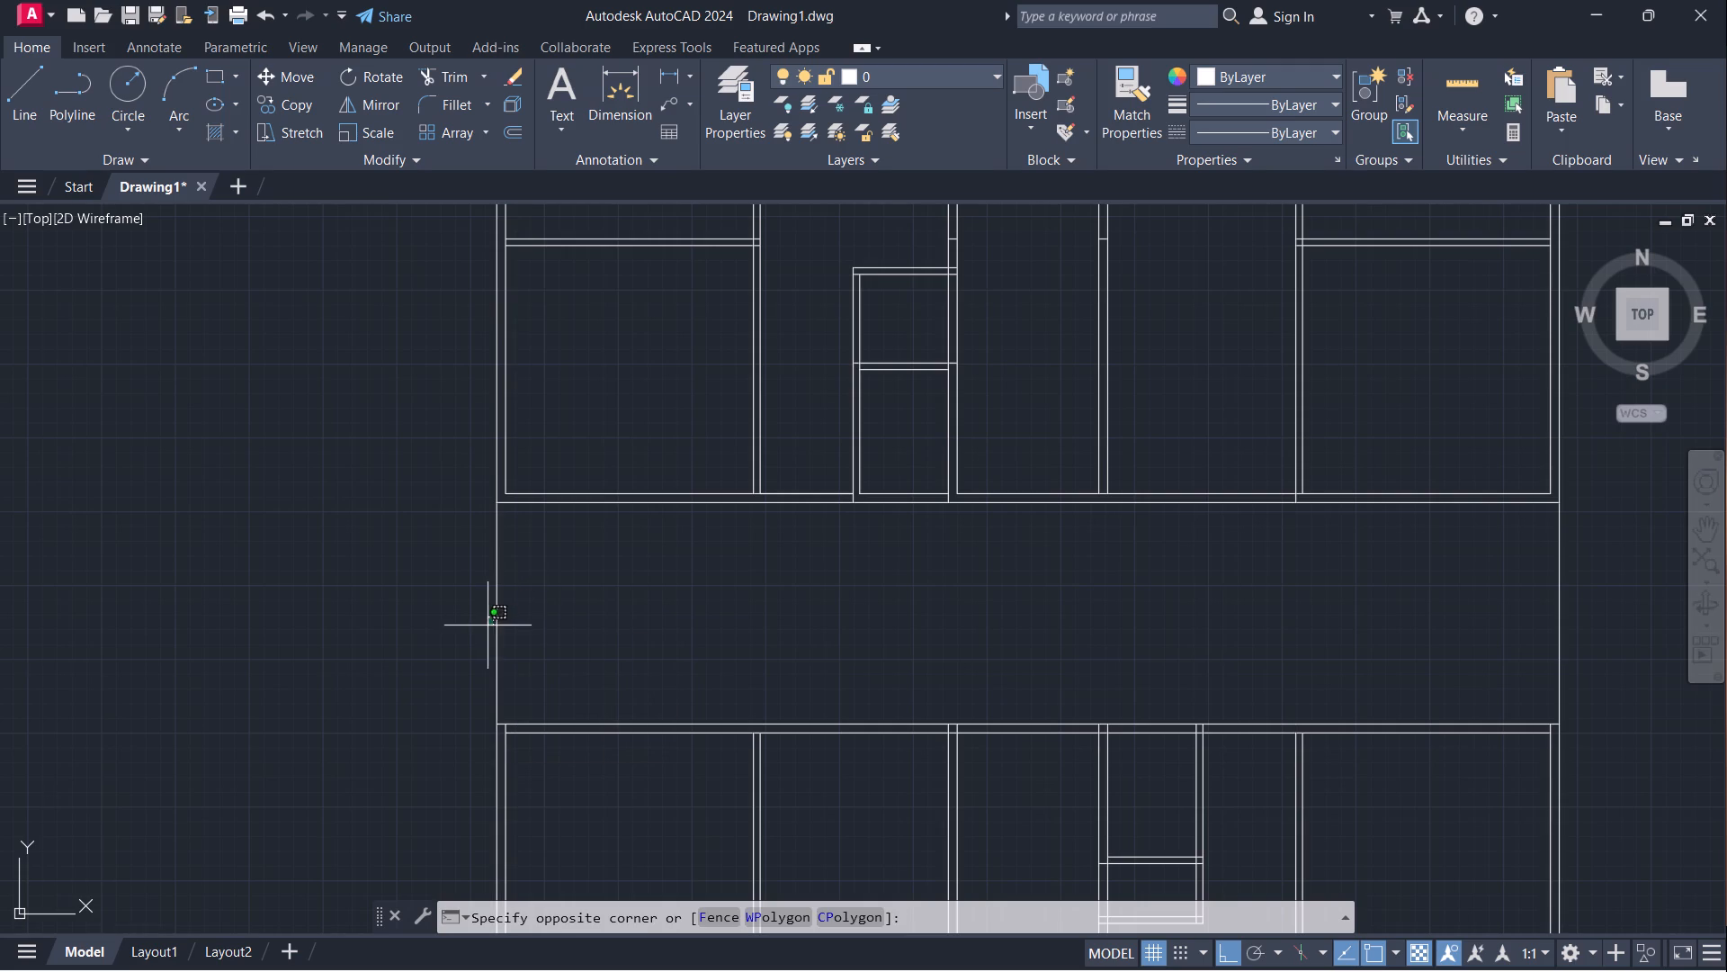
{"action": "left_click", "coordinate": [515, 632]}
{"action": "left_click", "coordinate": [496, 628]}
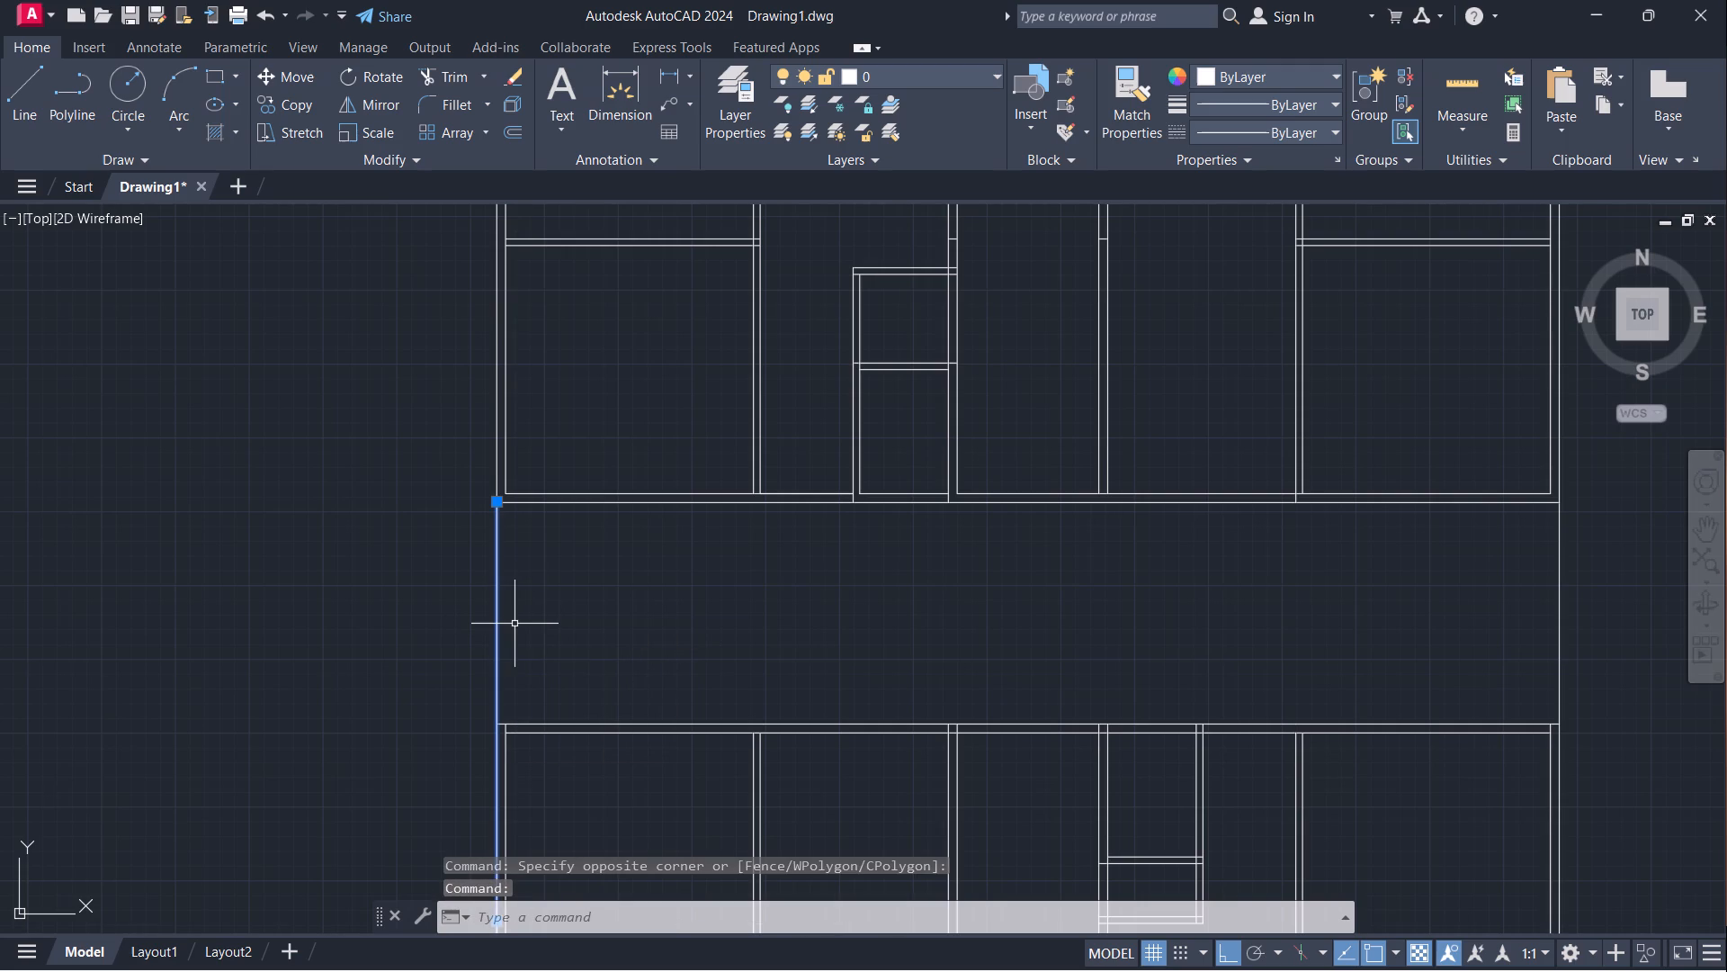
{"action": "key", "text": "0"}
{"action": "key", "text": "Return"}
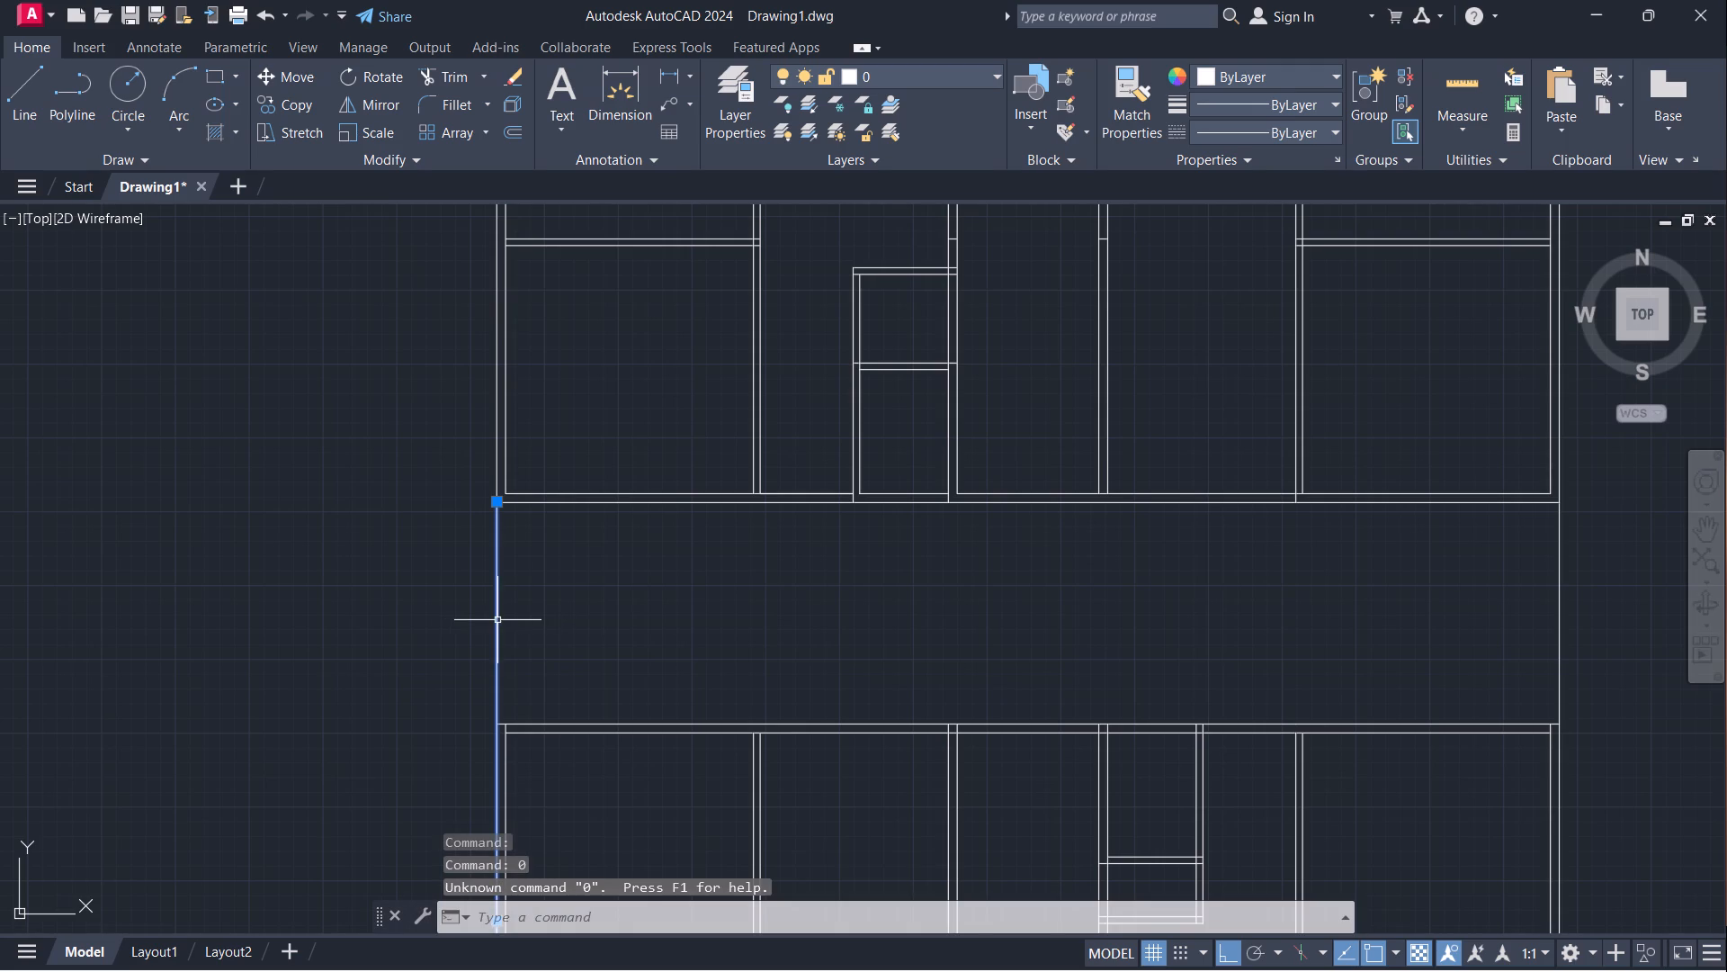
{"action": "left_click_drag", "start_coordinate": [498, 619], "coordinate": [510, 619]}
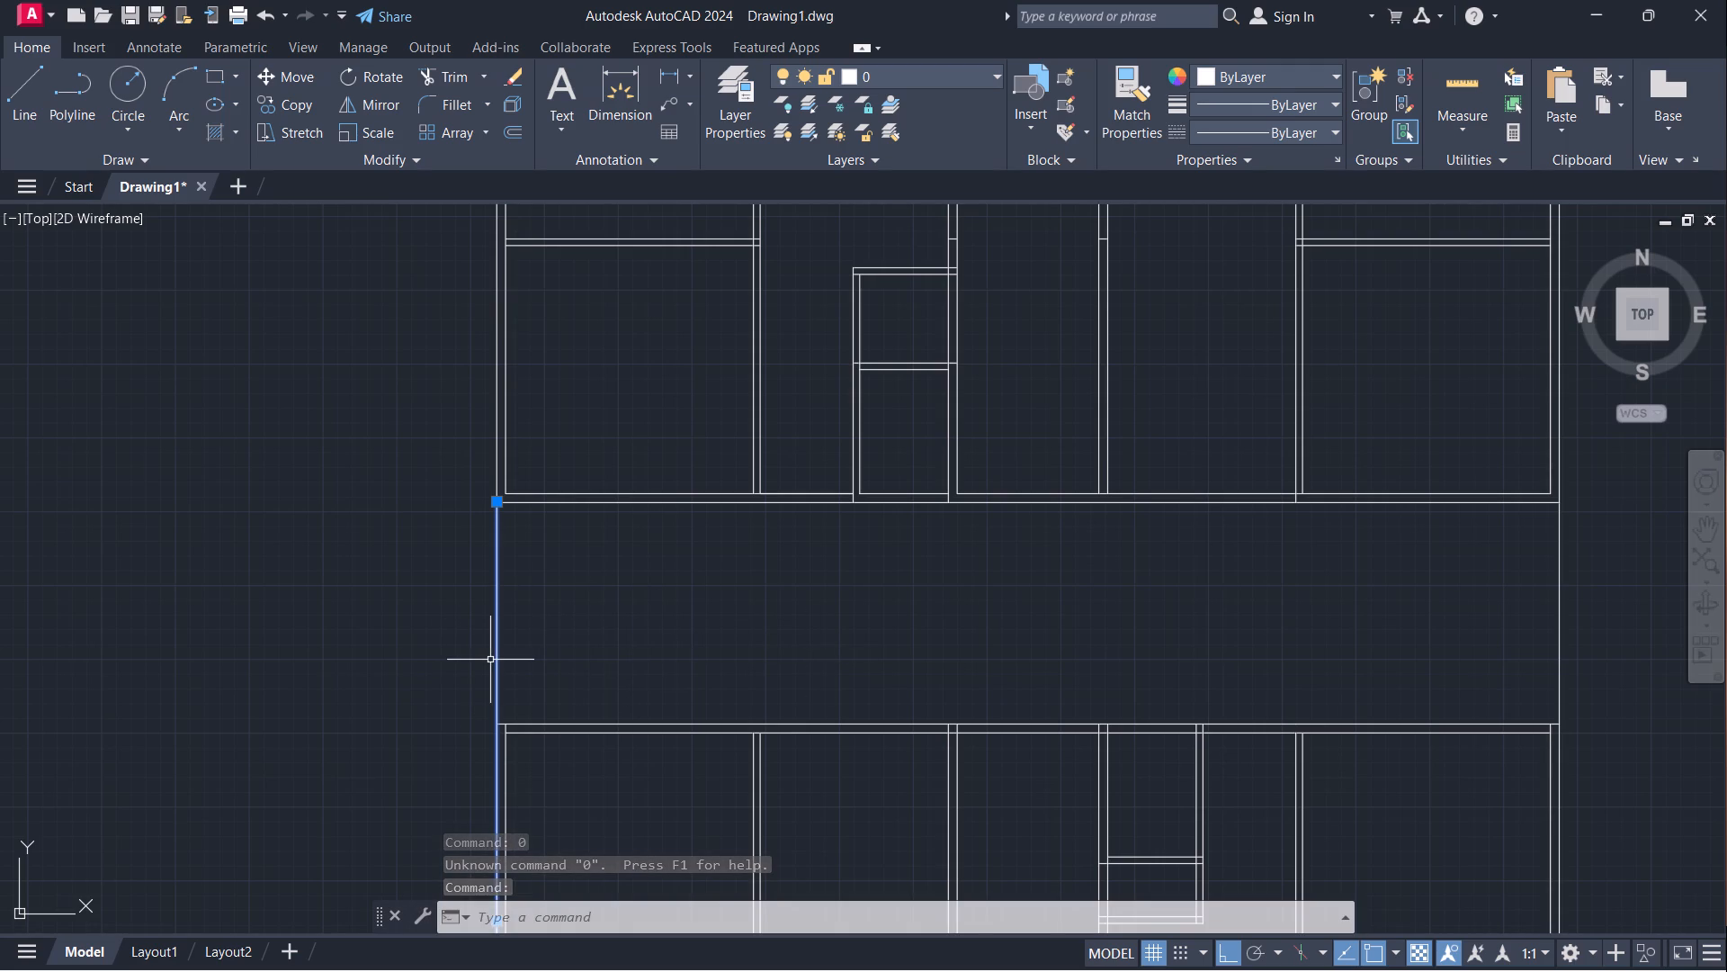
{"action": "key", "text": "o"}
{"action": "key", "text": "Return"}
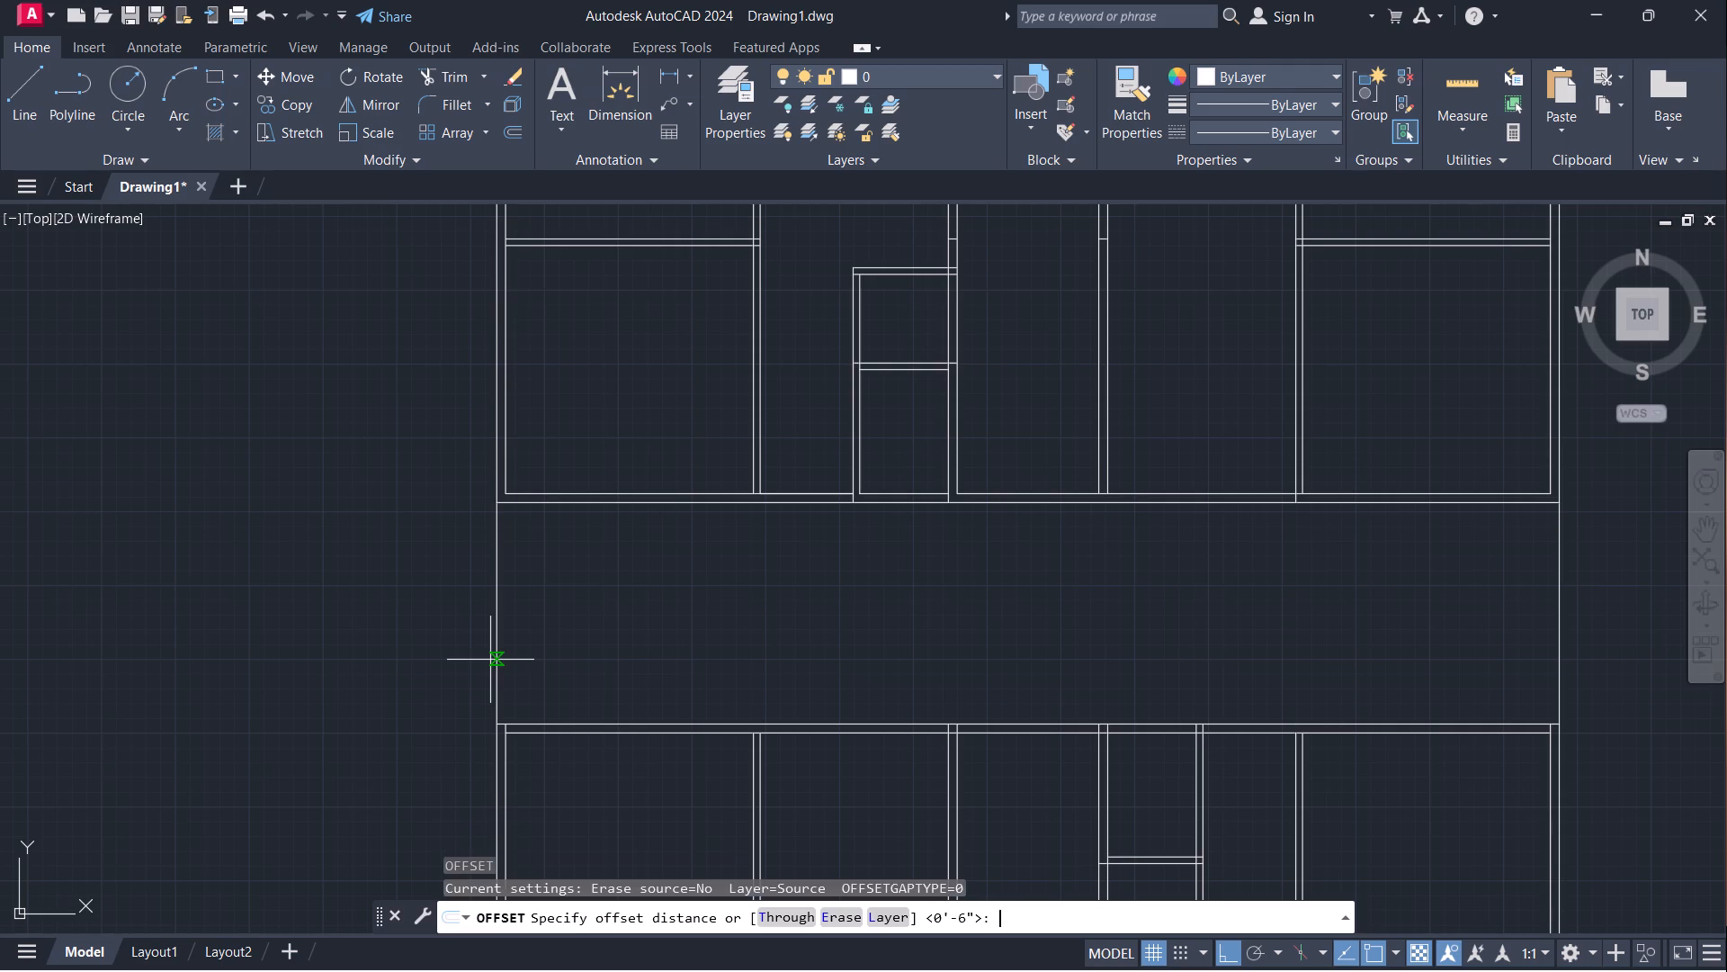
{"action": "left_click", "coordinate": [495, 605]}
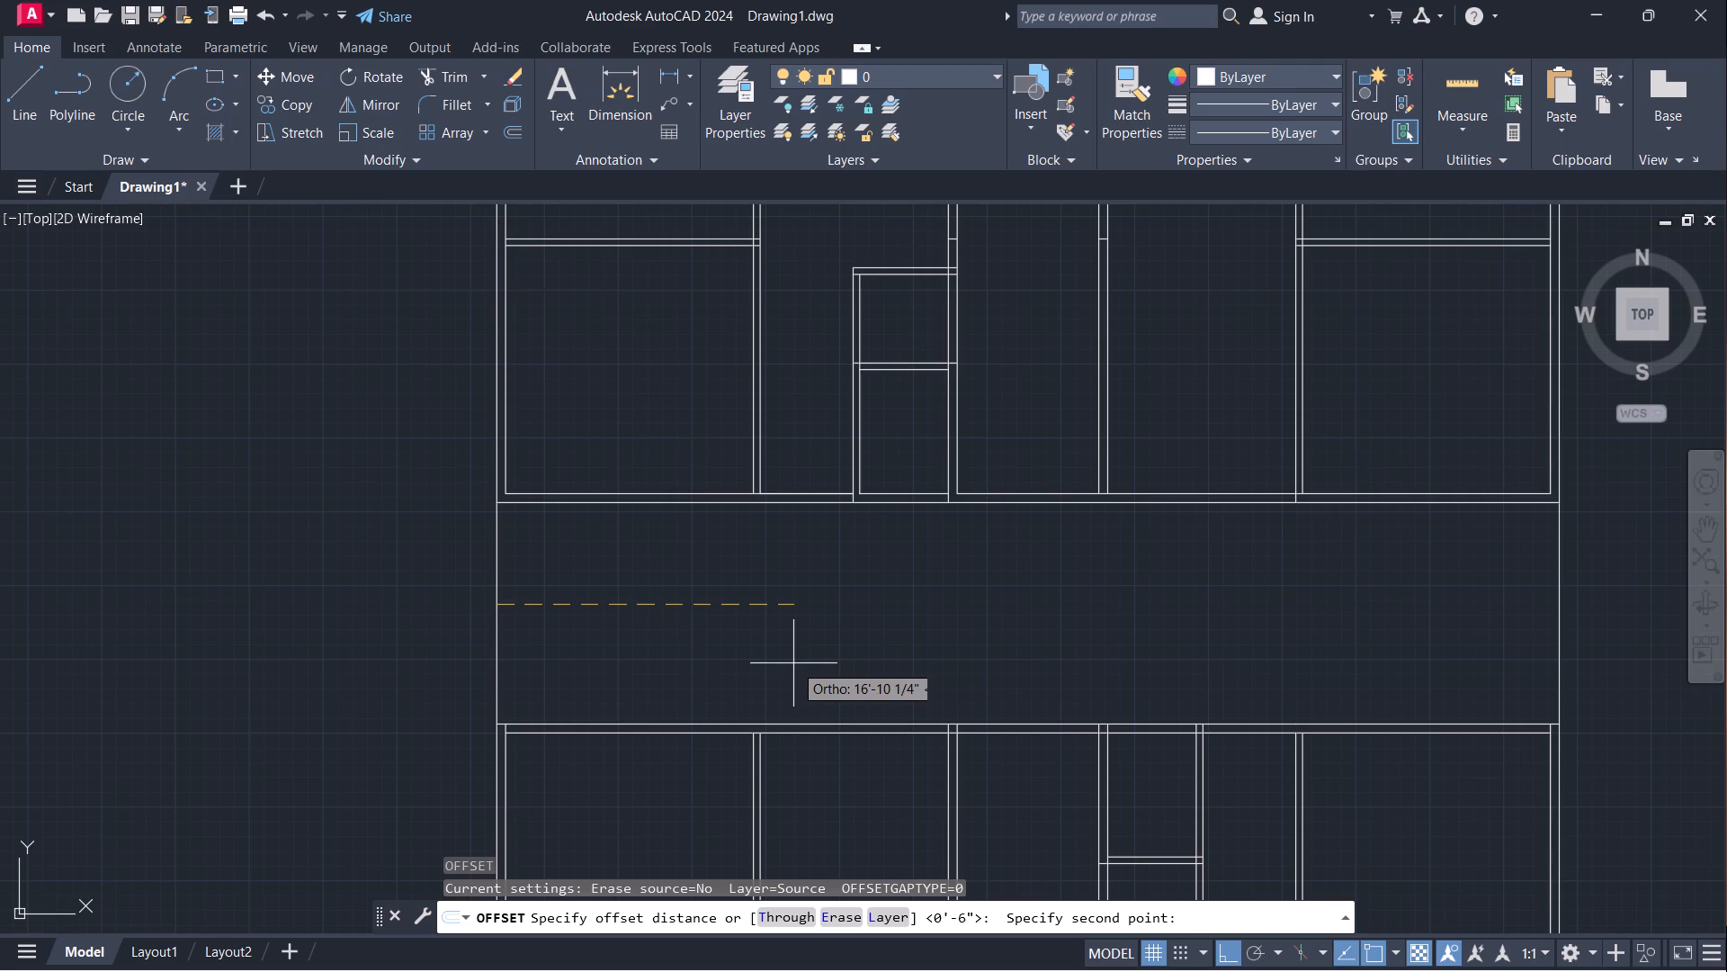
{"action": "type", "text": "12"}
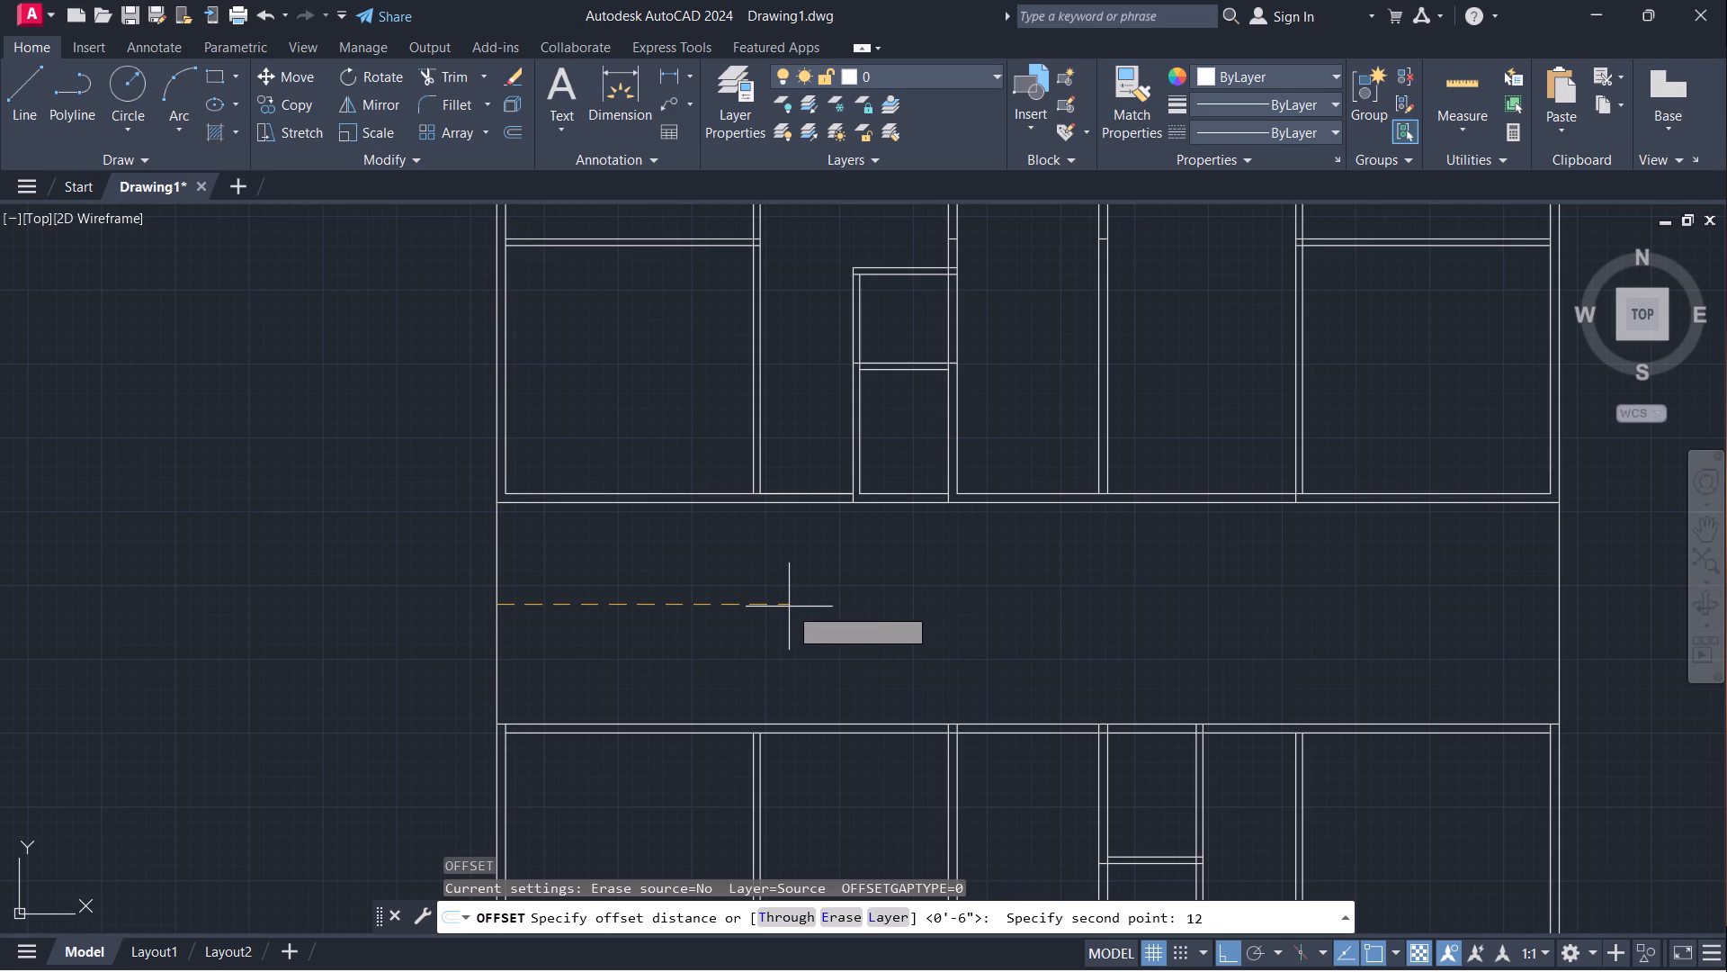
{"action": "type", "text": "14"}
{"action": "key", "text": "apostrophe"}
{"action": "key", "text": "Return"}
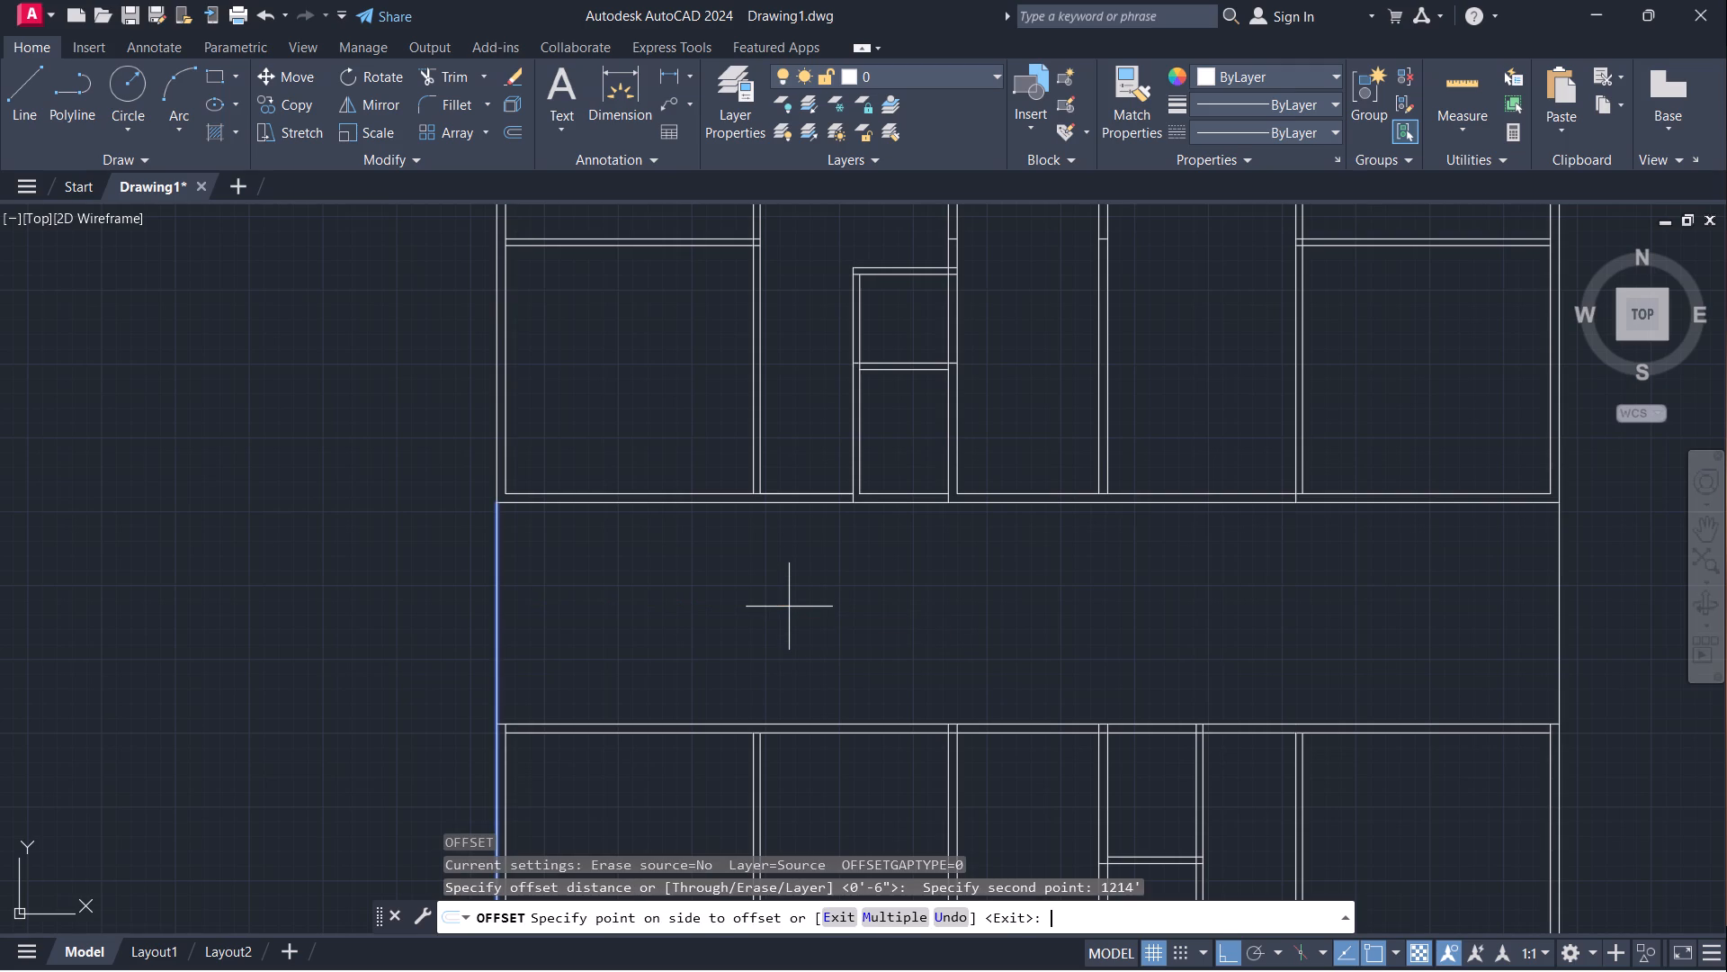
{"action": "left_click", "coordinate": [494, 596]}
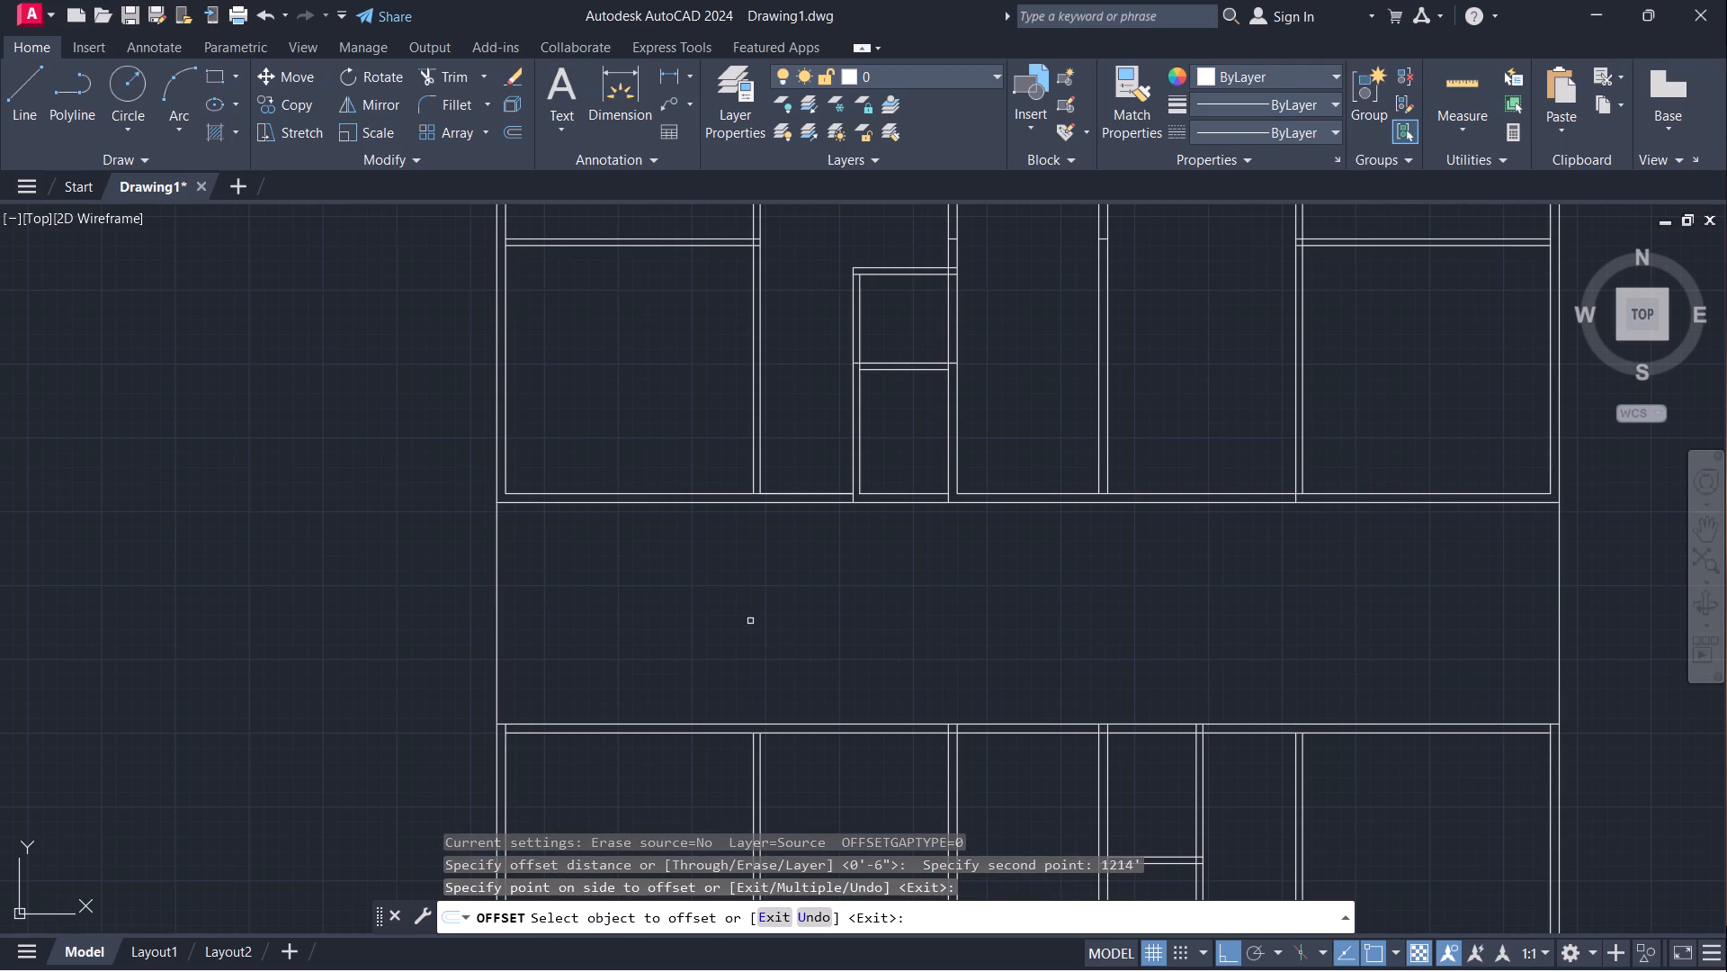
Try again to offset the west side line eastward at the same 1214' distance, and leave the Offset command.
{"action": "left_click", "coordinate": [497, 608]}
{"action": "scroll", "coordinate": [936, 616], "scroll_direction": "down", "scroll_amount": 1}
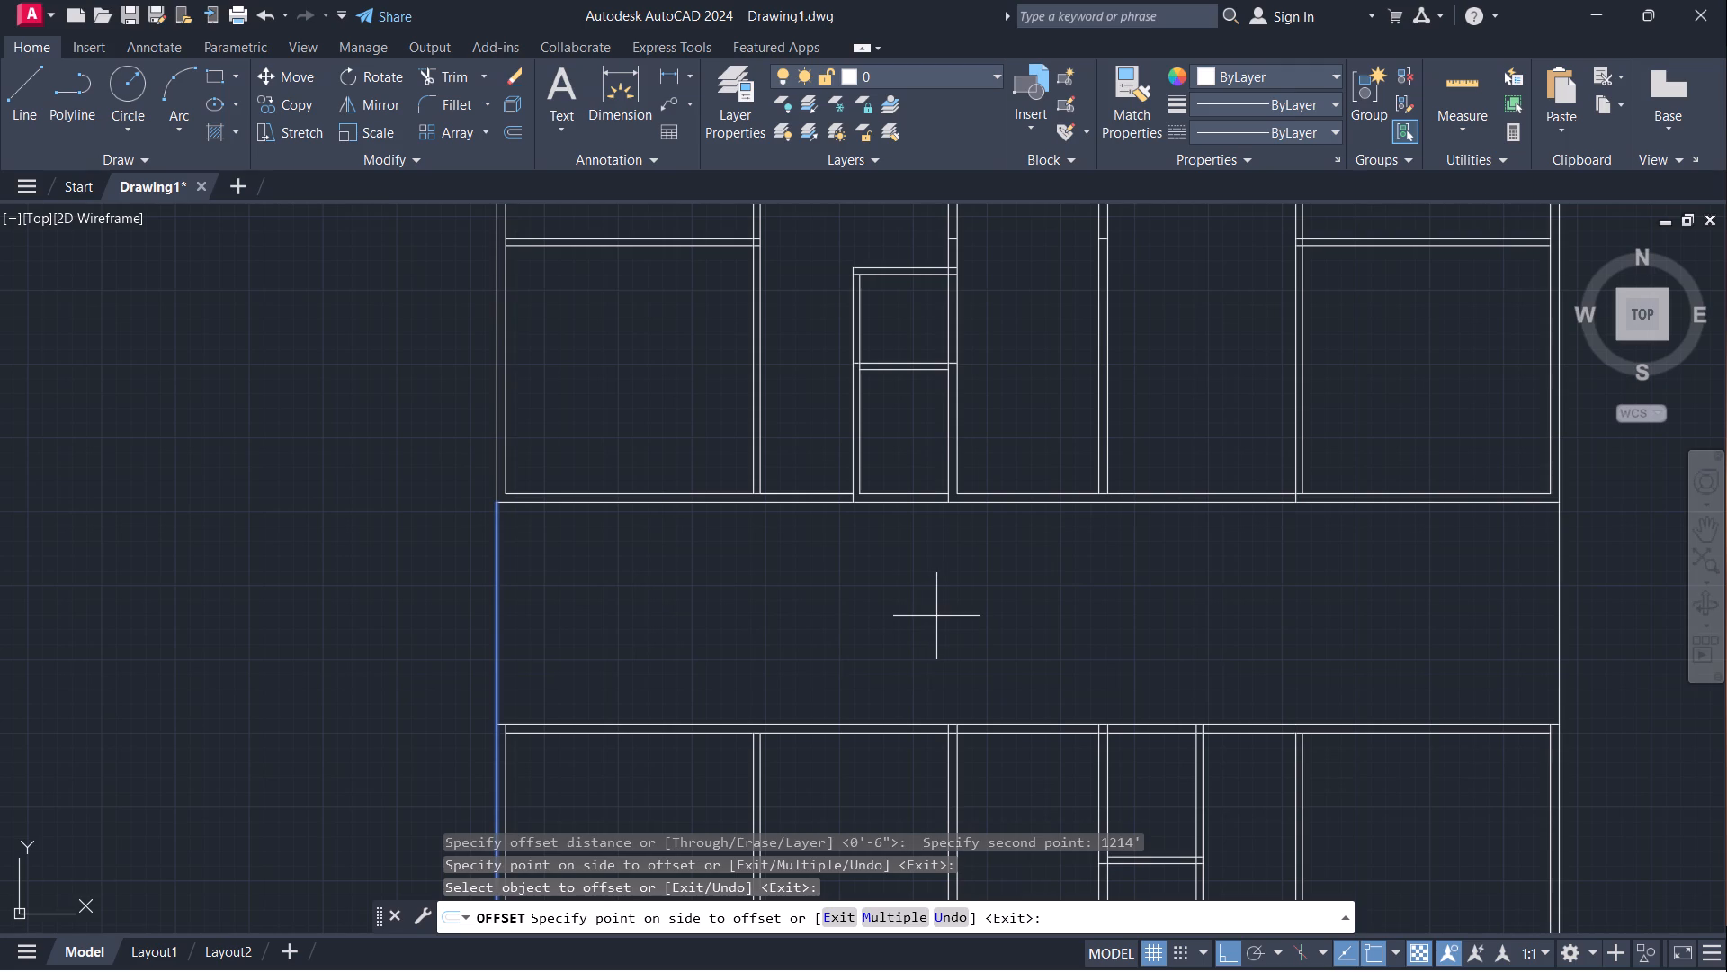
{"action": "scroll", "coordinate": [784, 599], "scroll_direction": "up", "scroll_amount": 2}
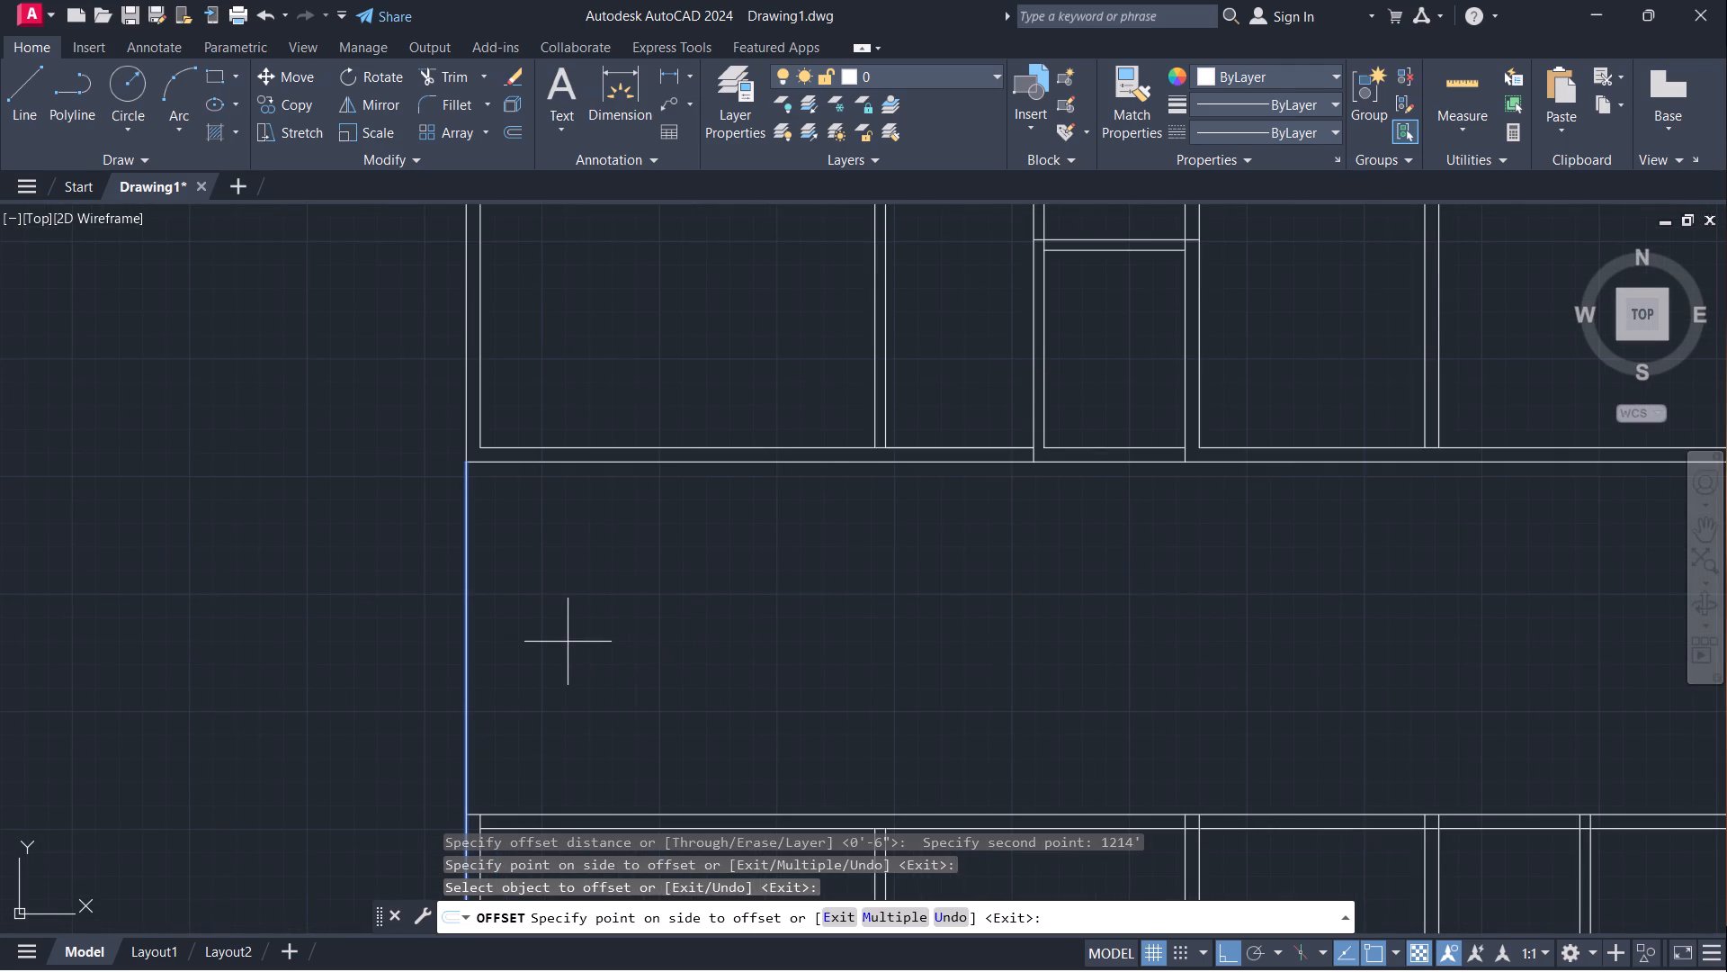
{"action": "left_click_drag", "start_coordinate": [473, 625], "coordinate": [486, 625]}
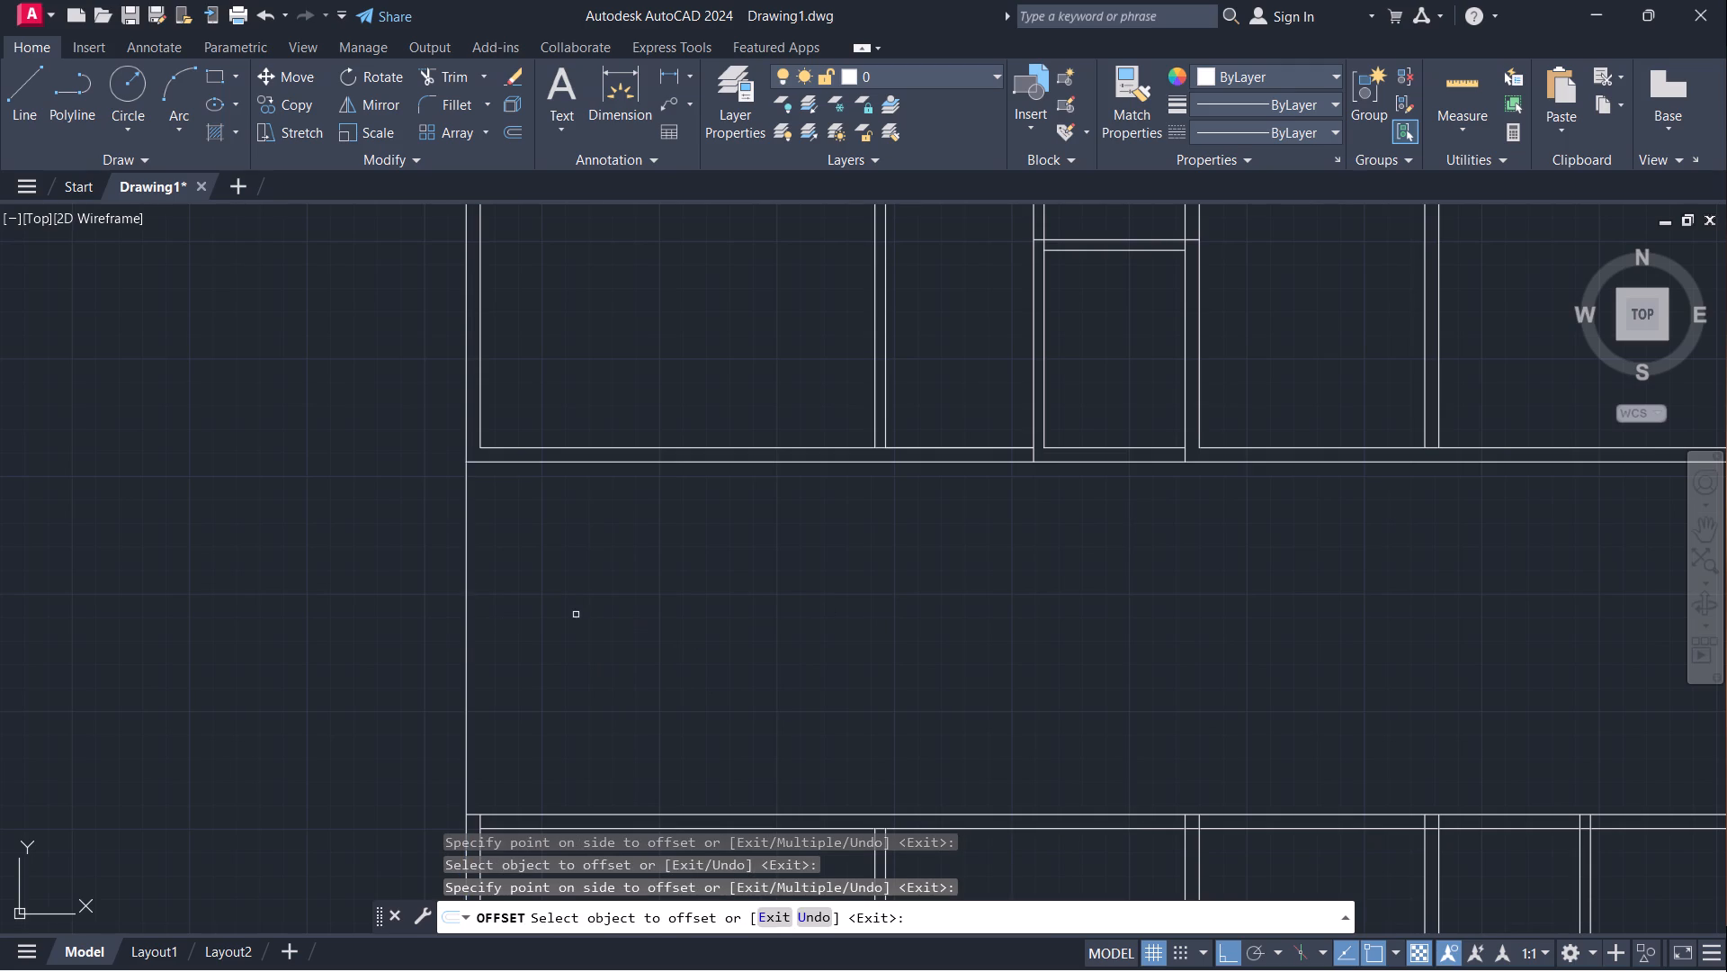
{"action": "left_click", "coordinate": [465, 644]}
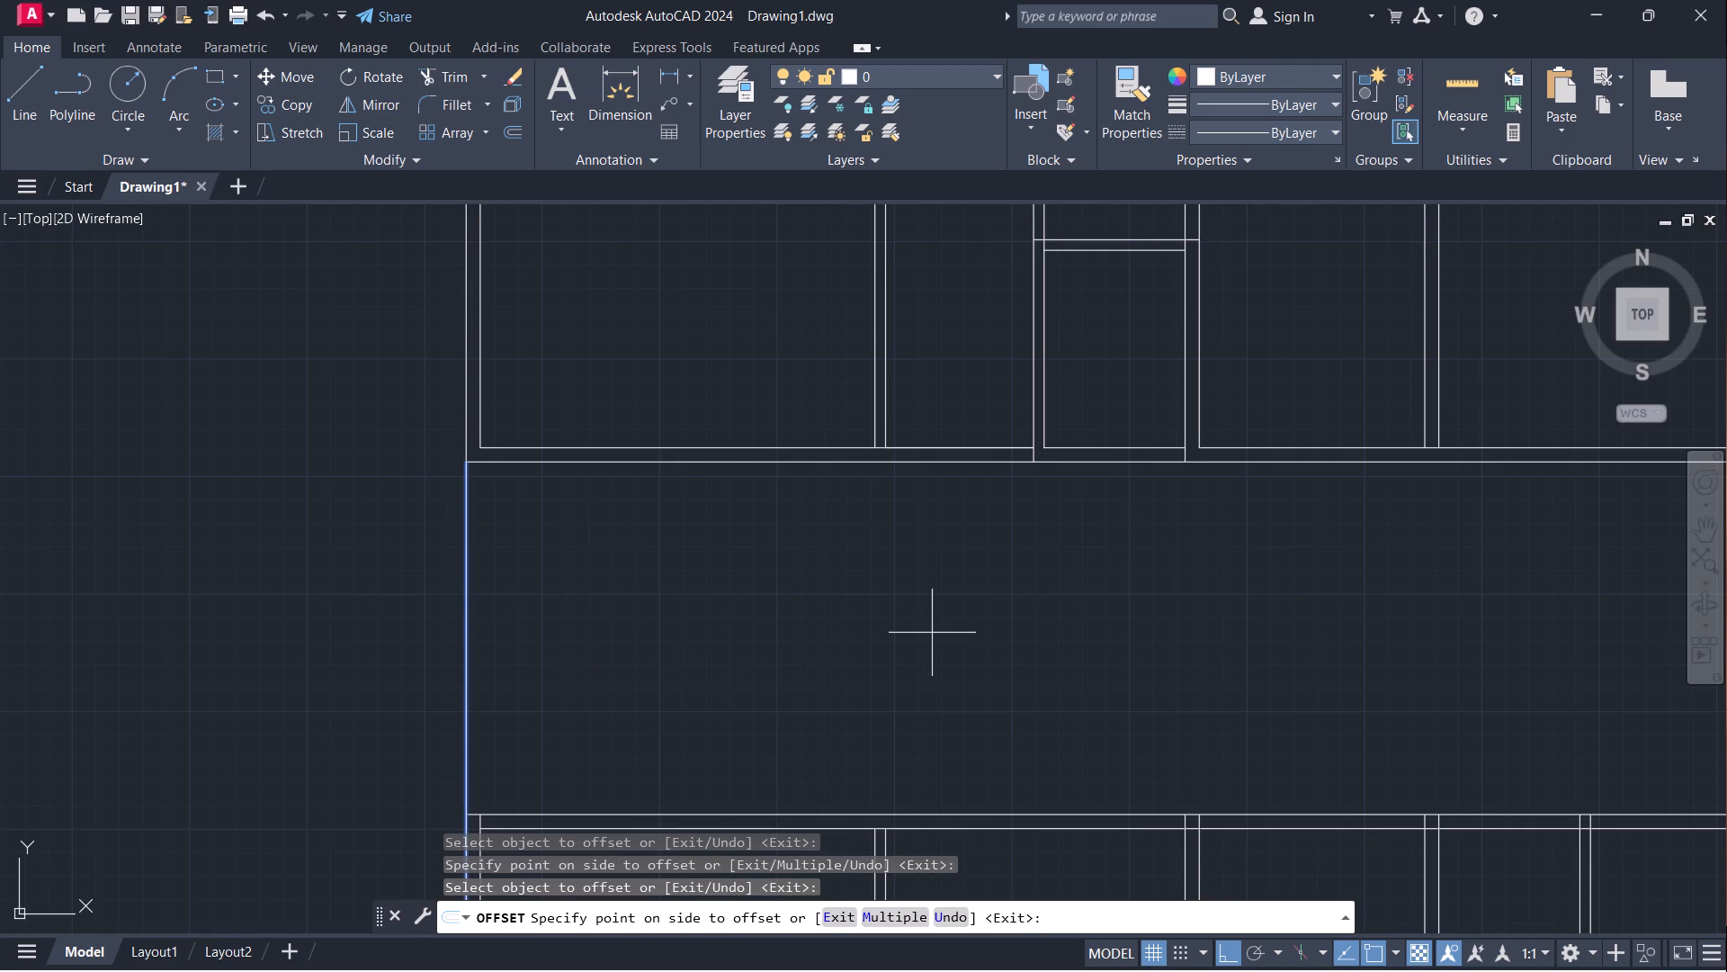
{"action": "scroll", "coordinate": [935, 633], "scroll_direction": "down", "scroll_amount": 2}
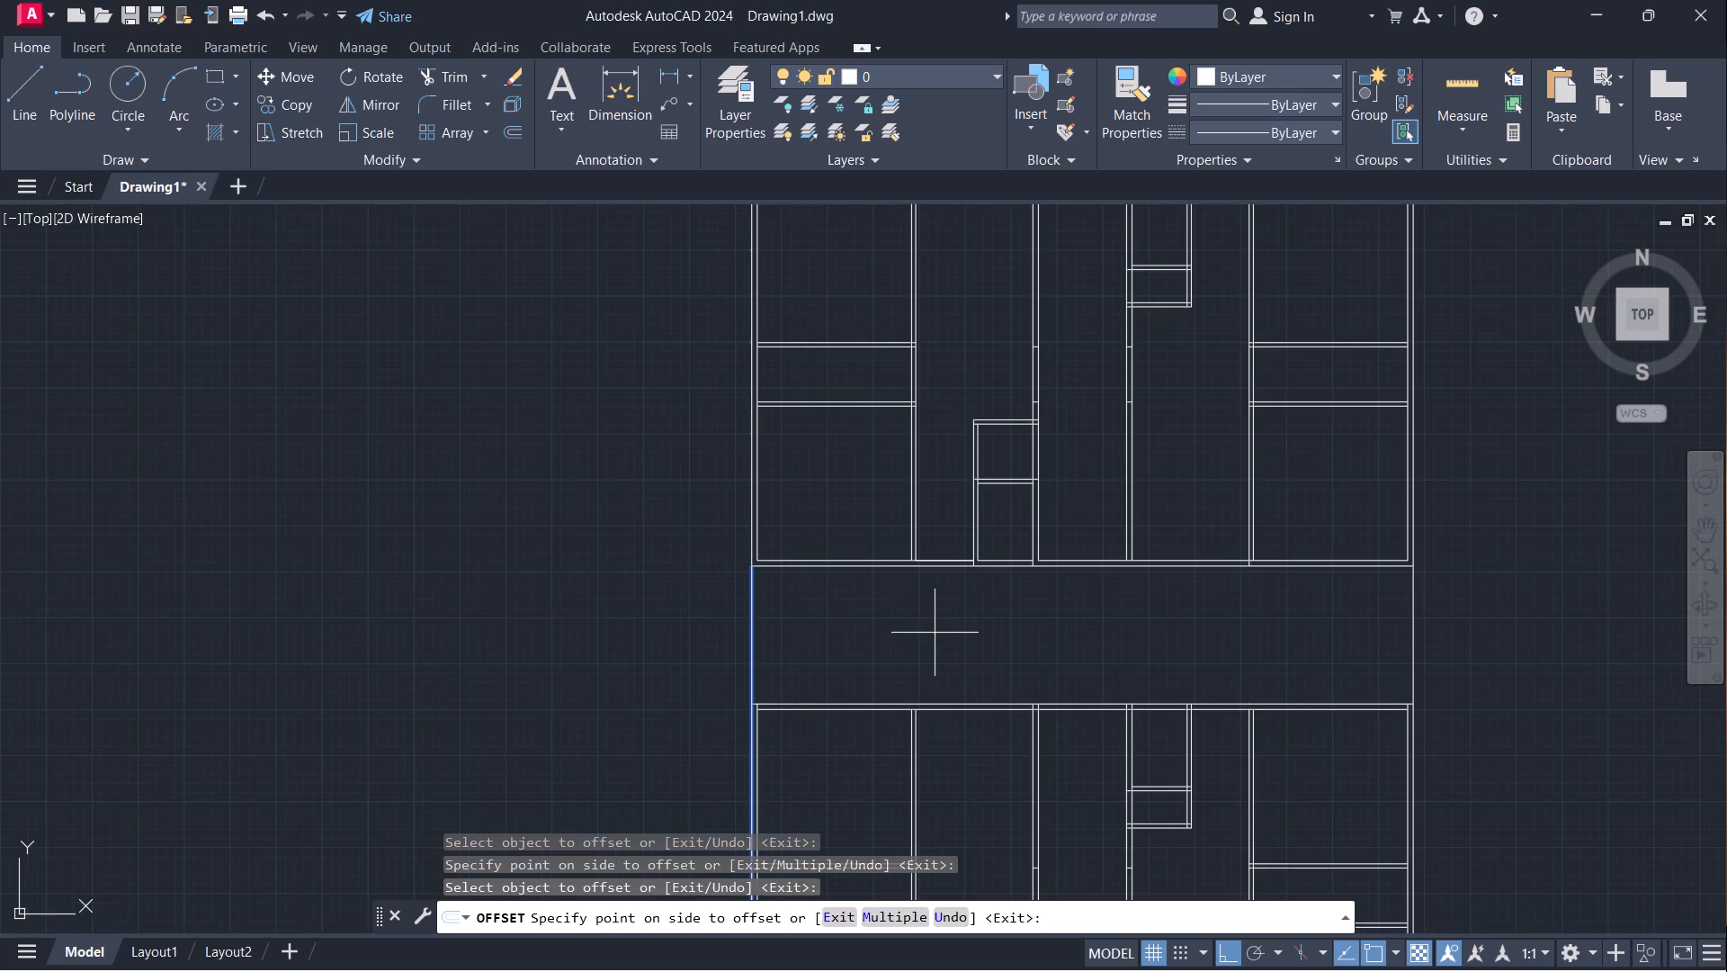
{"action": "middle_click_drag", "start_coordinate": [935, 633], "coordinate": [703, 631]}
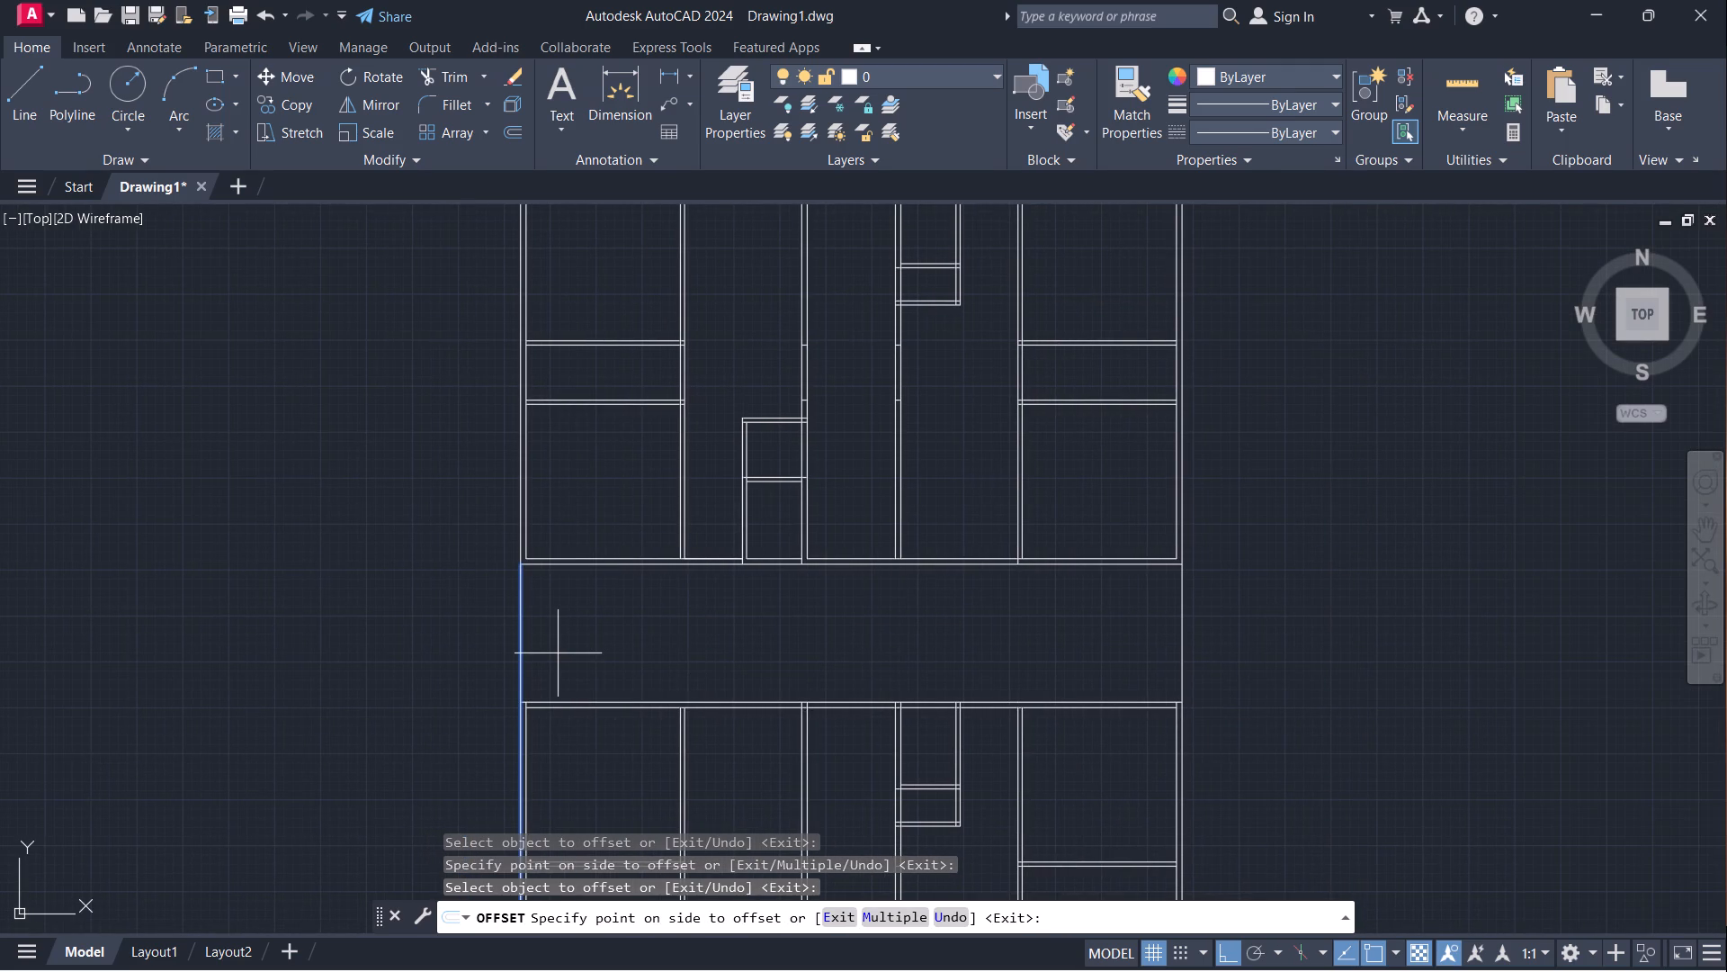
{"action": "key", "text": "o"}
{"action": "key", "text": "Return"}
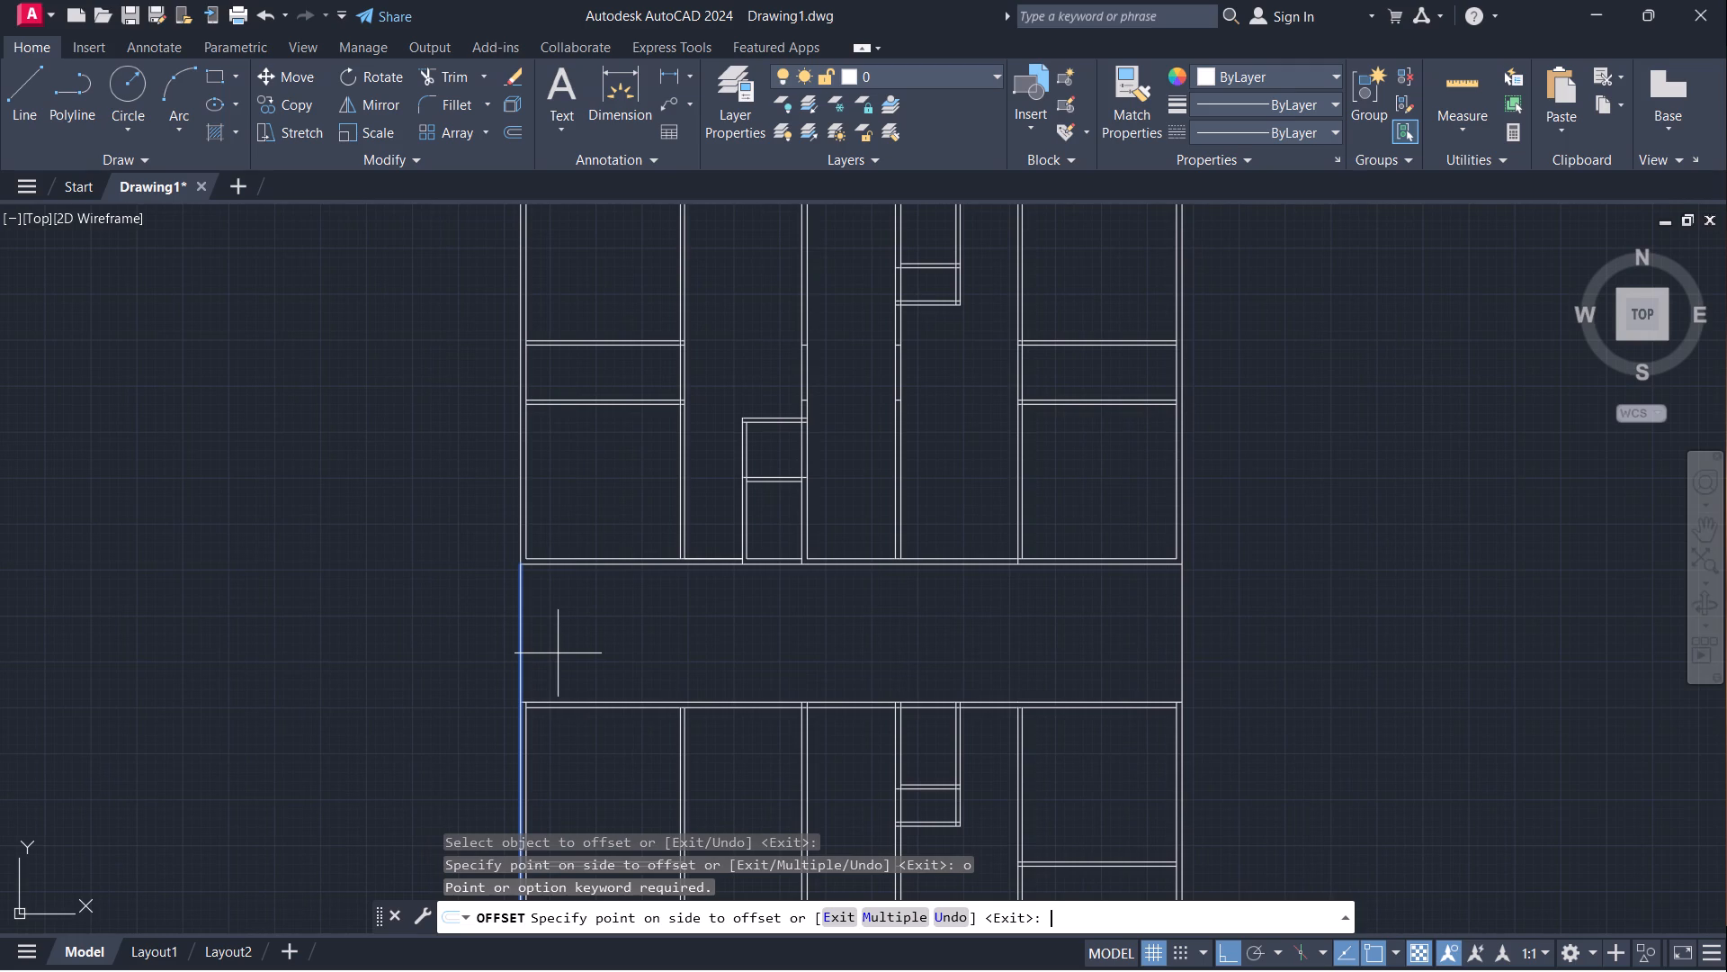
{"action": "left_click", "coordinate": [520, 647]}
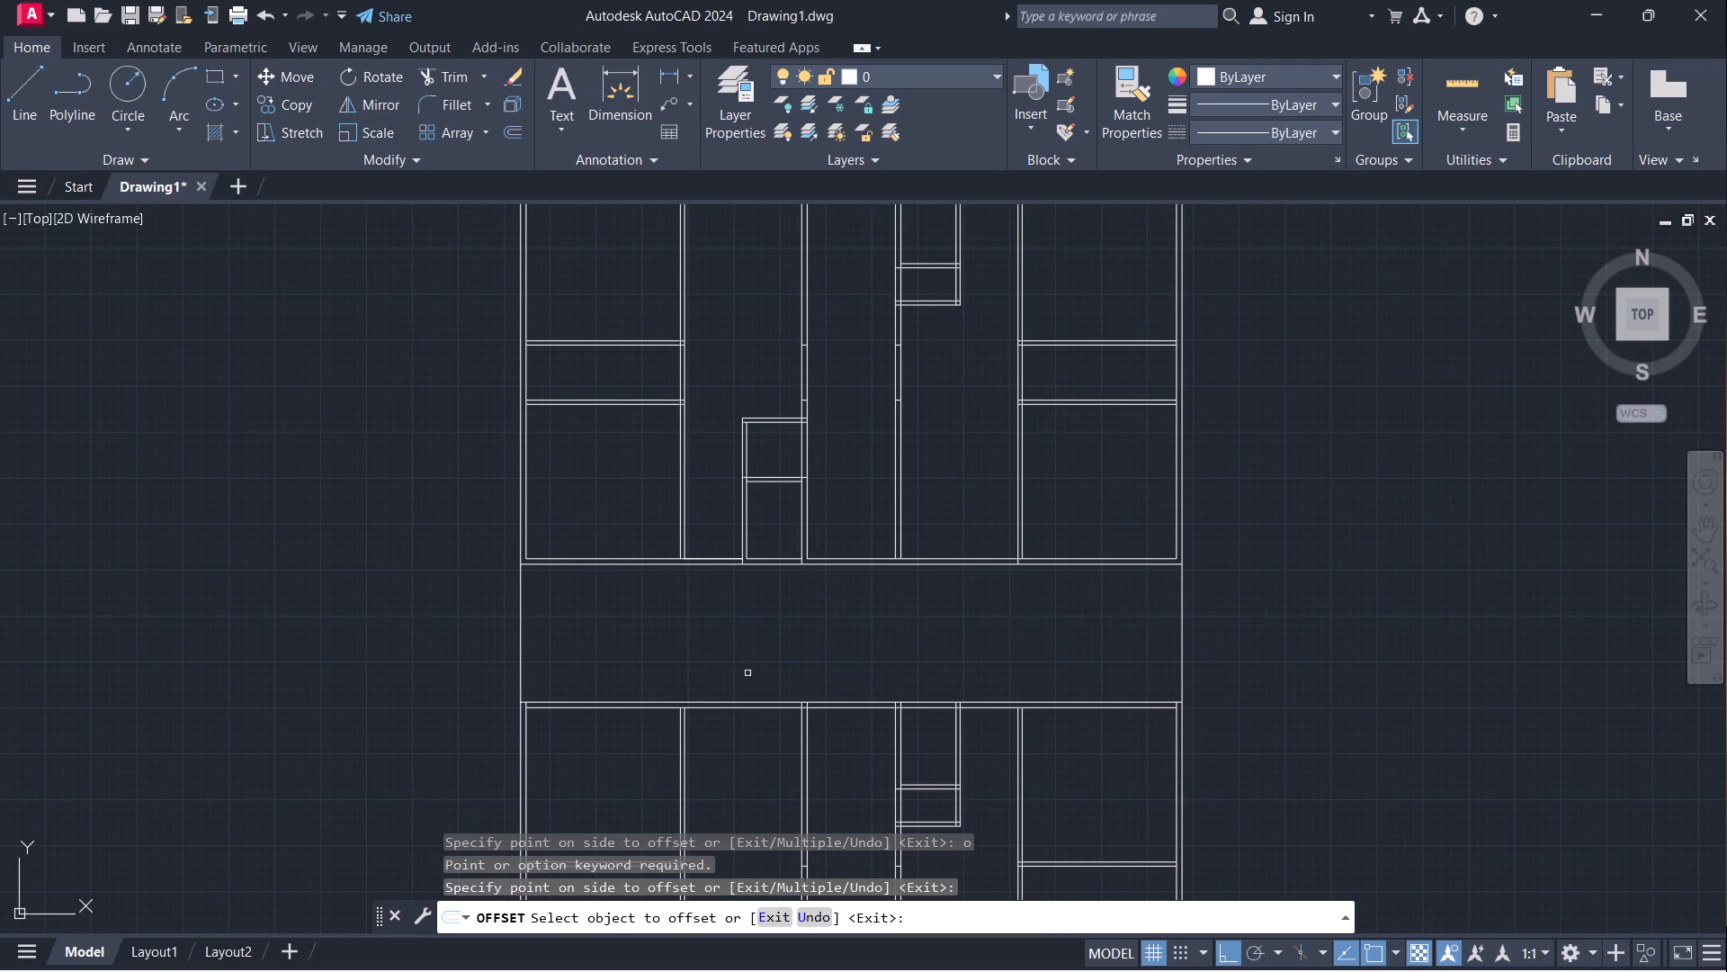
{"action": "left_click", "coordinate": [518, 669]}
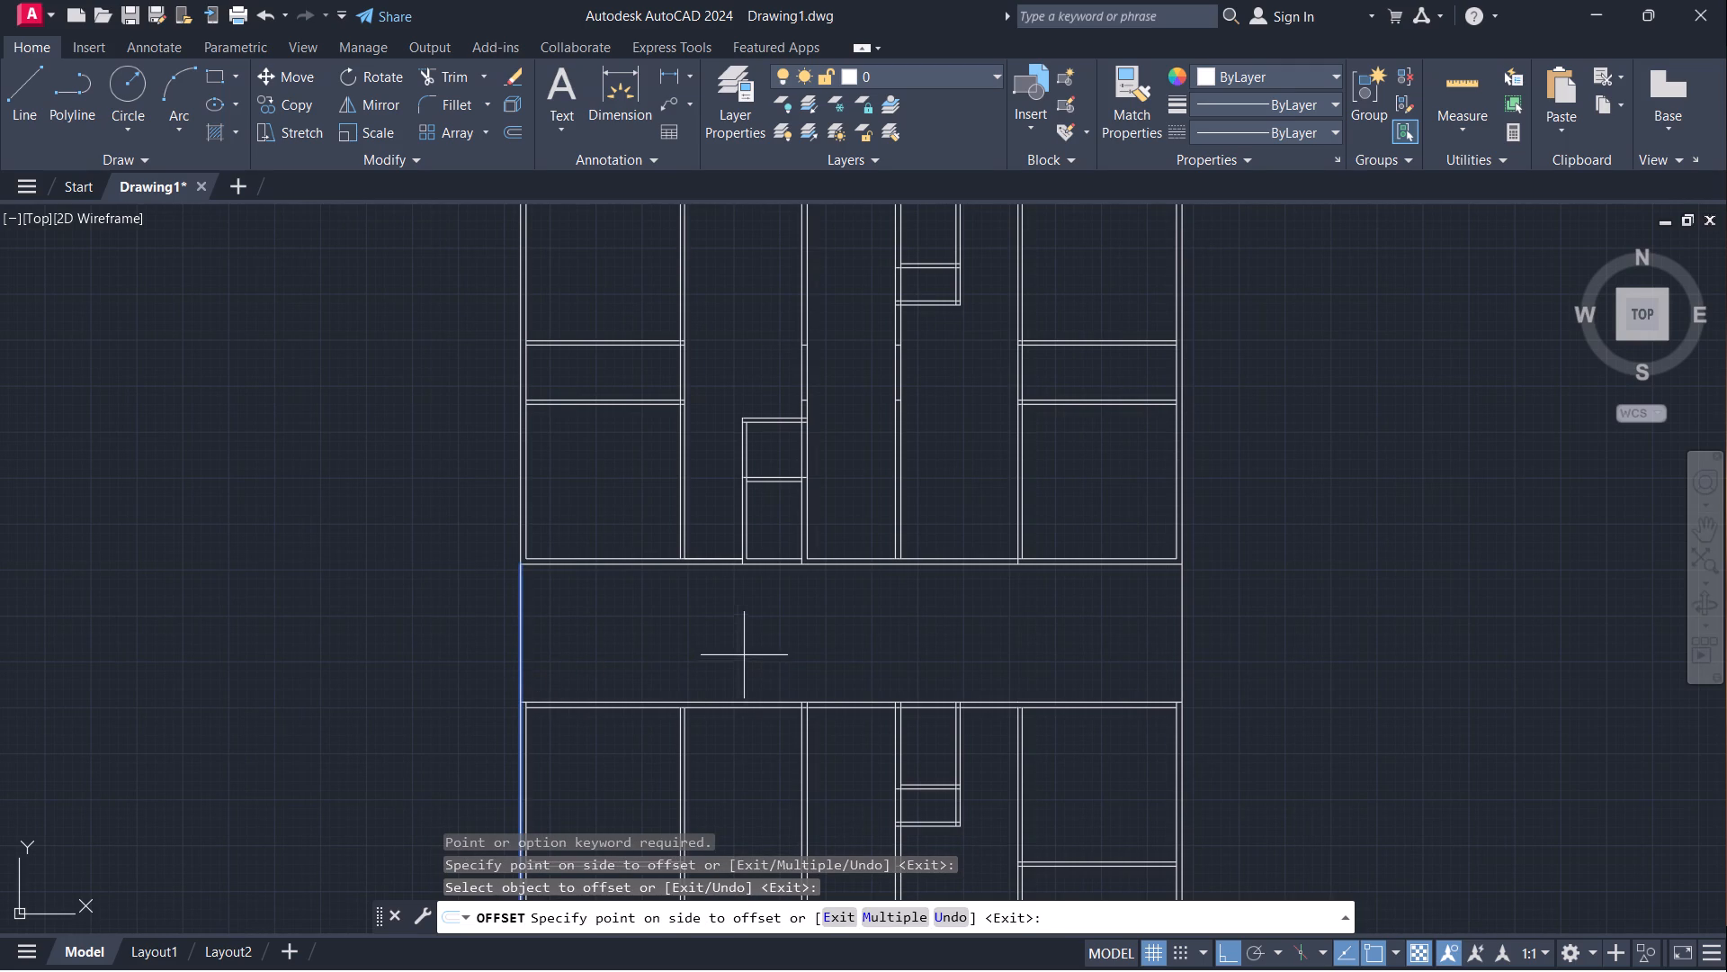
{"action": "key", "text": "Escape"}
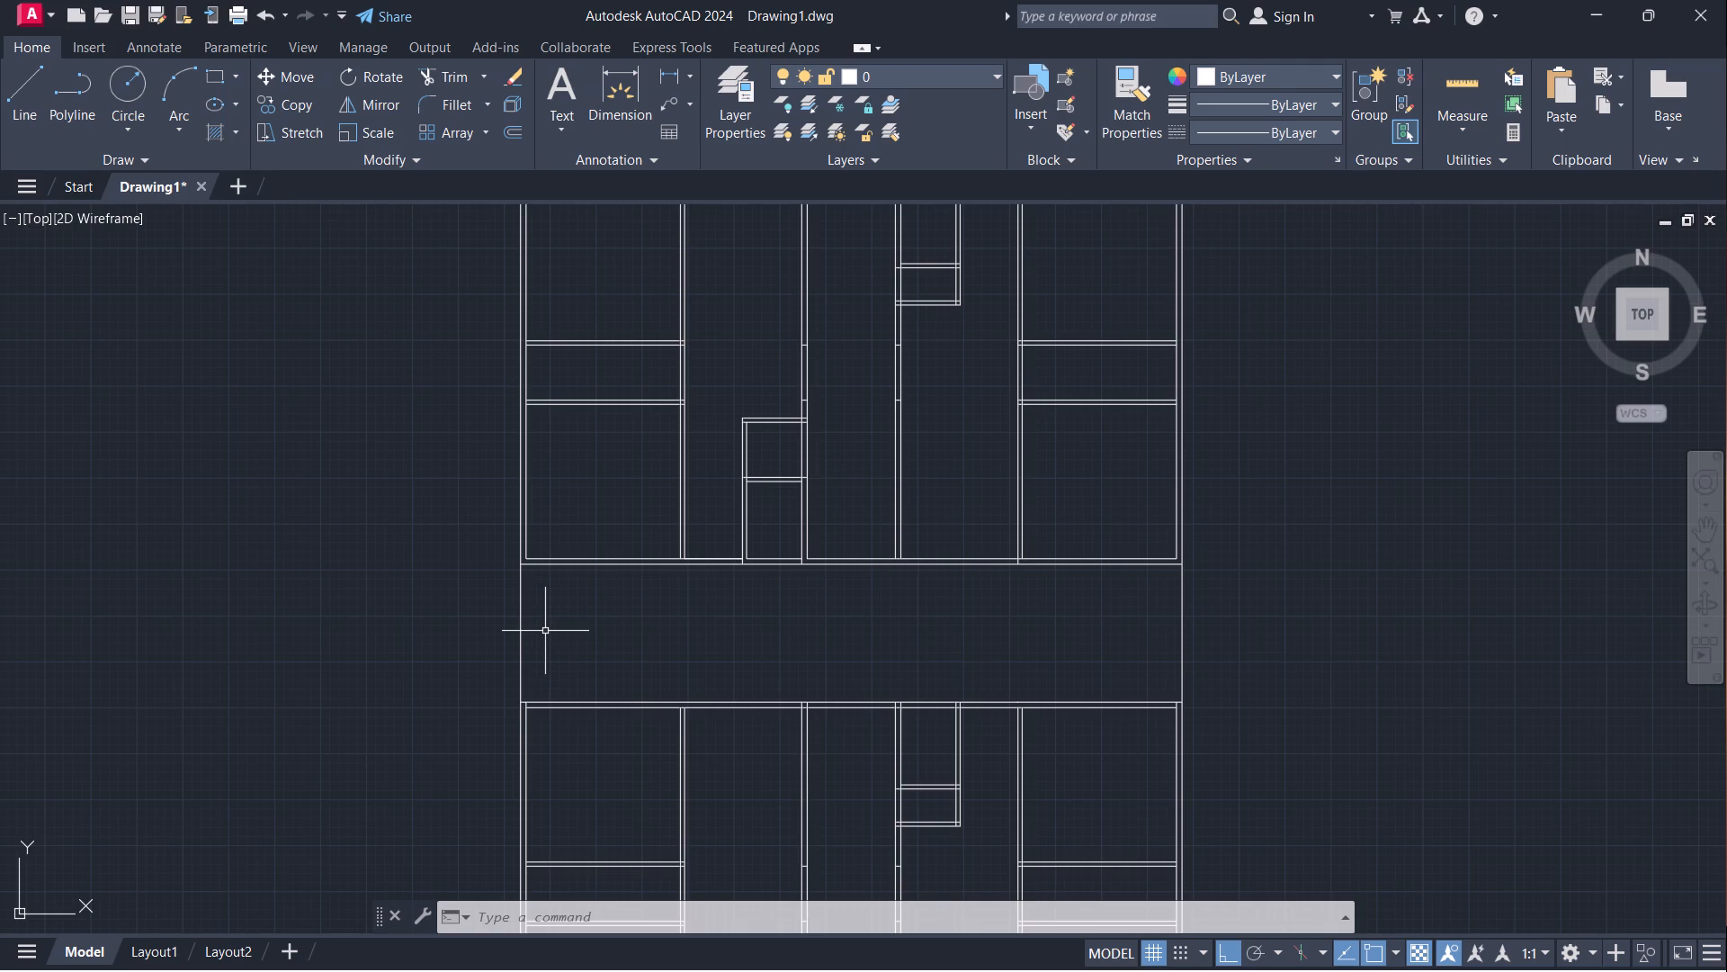
Offset the west side line of the 12' deep space 15' to the east, into the space between the two units.
{"action": "left_click", "coordinate": [522, 631]}
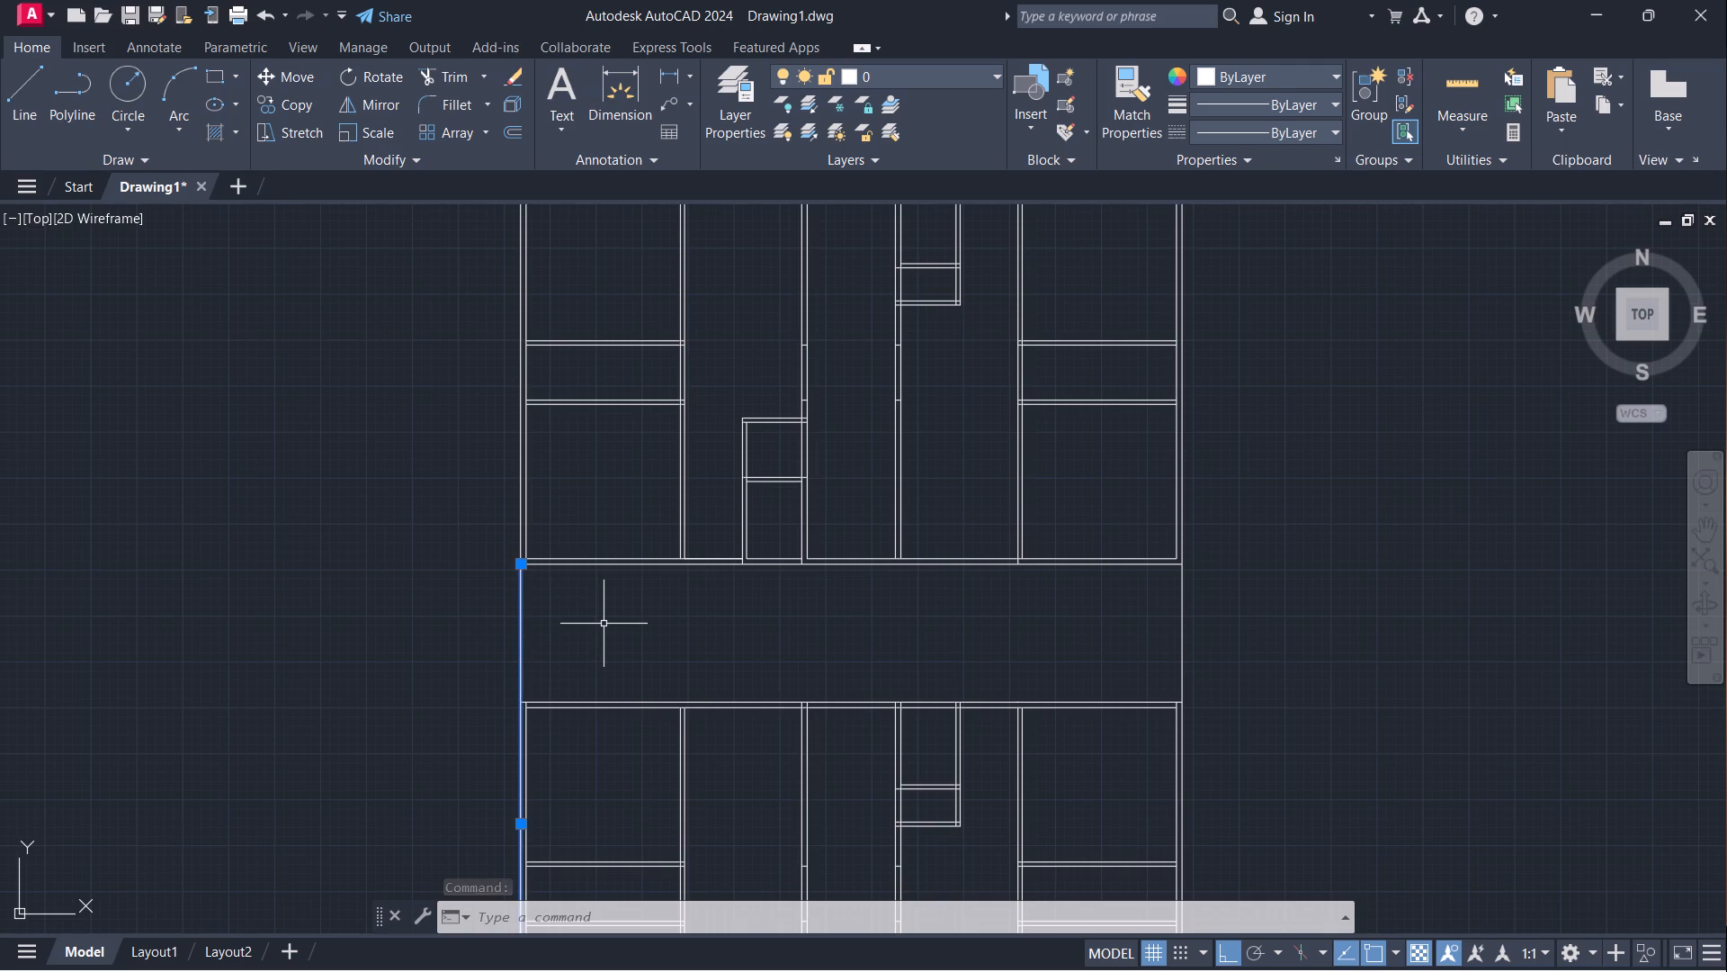
{"action": "key", "text": "o"}
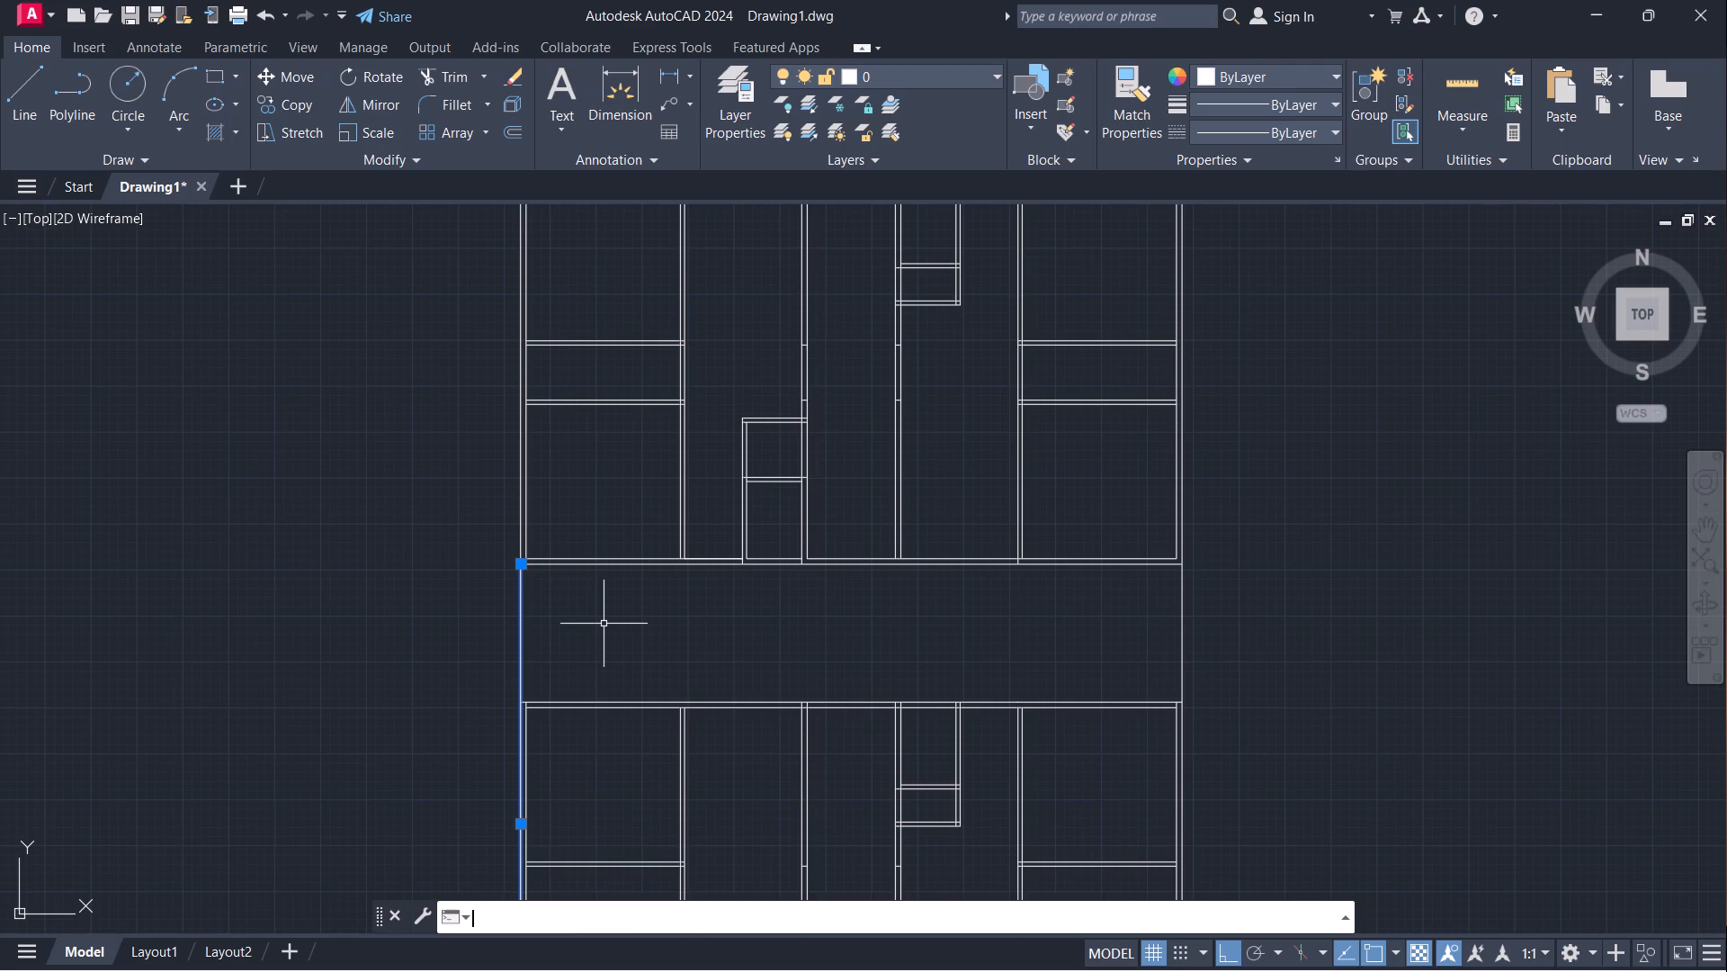
{"action": "key", "text": "Return"}
{"action": "left_click", "coordinate": [525, 640]}
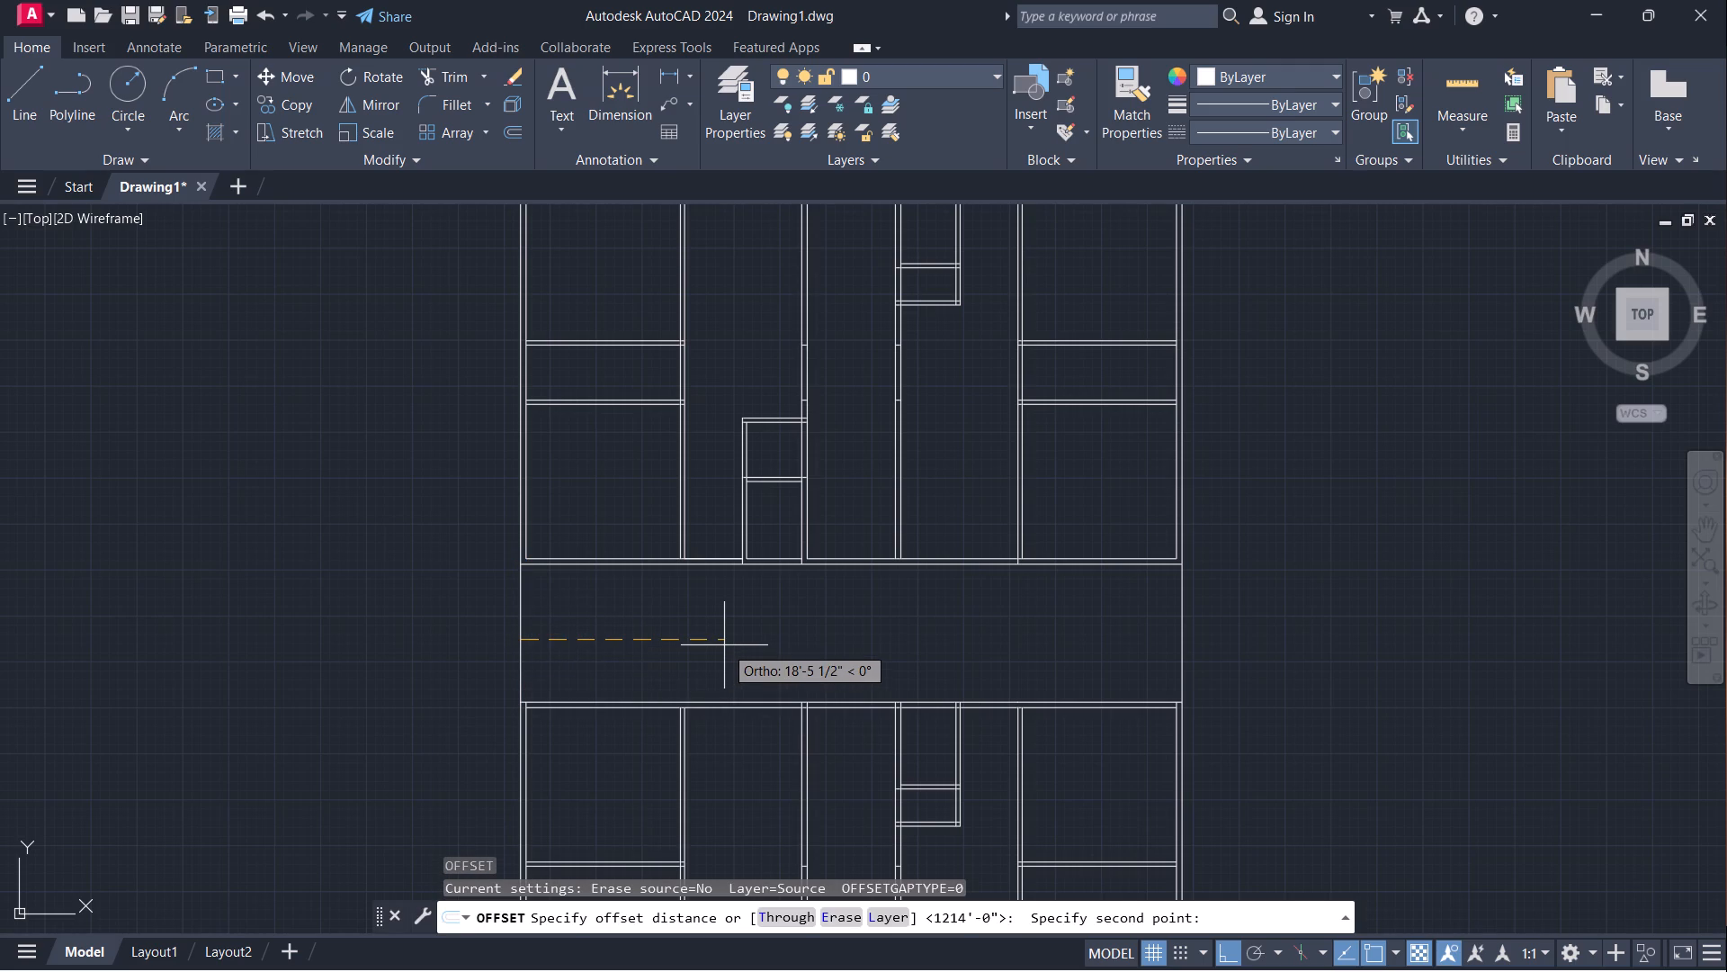
{"action": "key", "text": "1"}
{"action": "key", "text": "5"}
{"action": "key", "text": "apostrophe"}
{"action": "key", "text": "Return"}
{"action": "scroll", "coordinate": [734, 644], "scroll_direction": "up", "scroll_amount": 3}
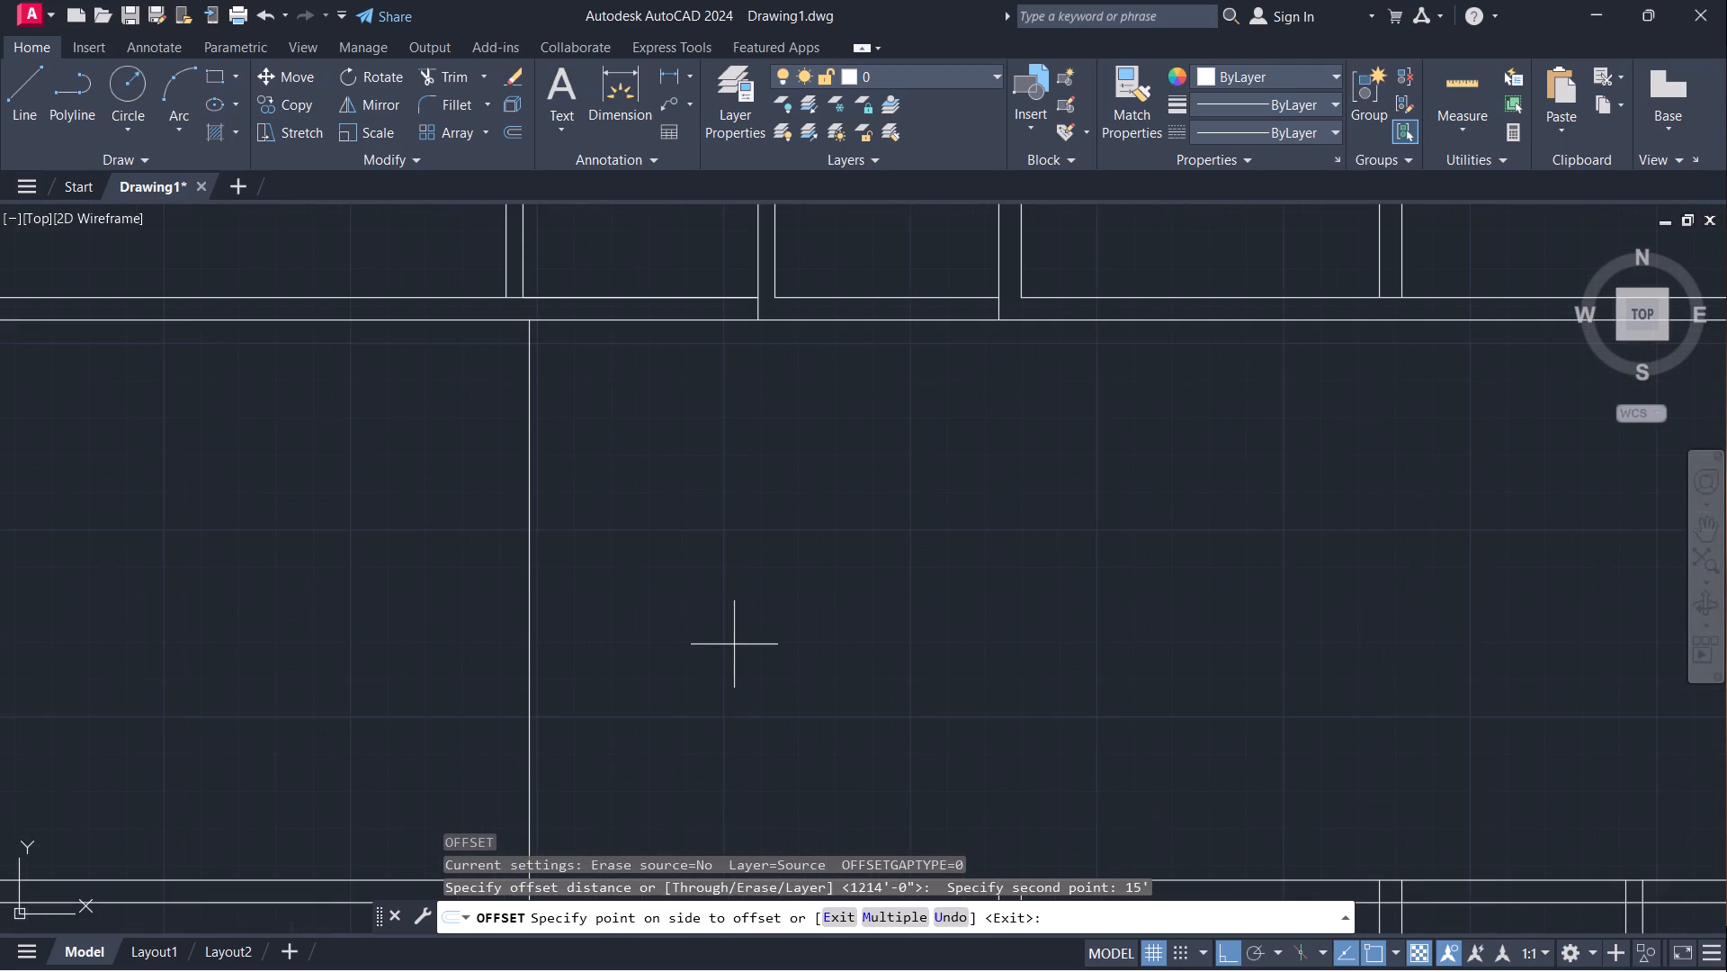
{"action": "left_click", "coordinate": [752, 524]}
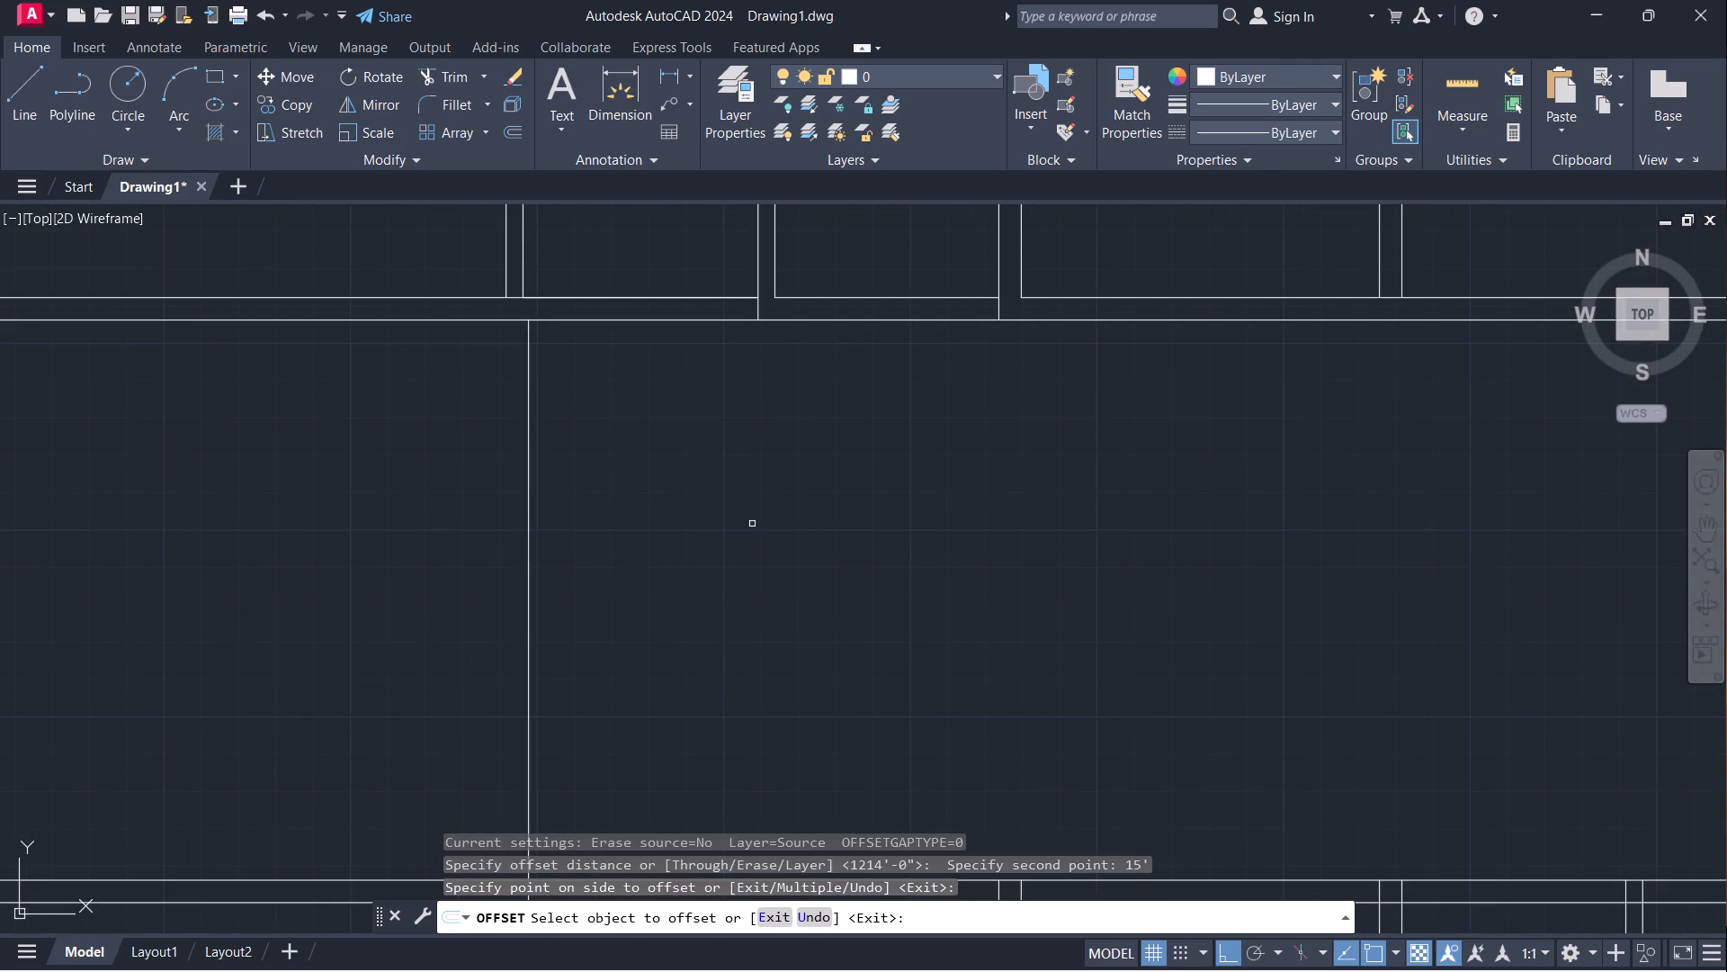
Trim off the part of the western divider line running south past the inner face of the southern unit's north wall.
{"action": "scroll", "coordinate": [776, 506], "scroll_direction": "down", "scroll_amount": 1}
{"action": "scroll", "coordinate": [604, 795], "scroll_direction": "up", "scroll_amount": 3}
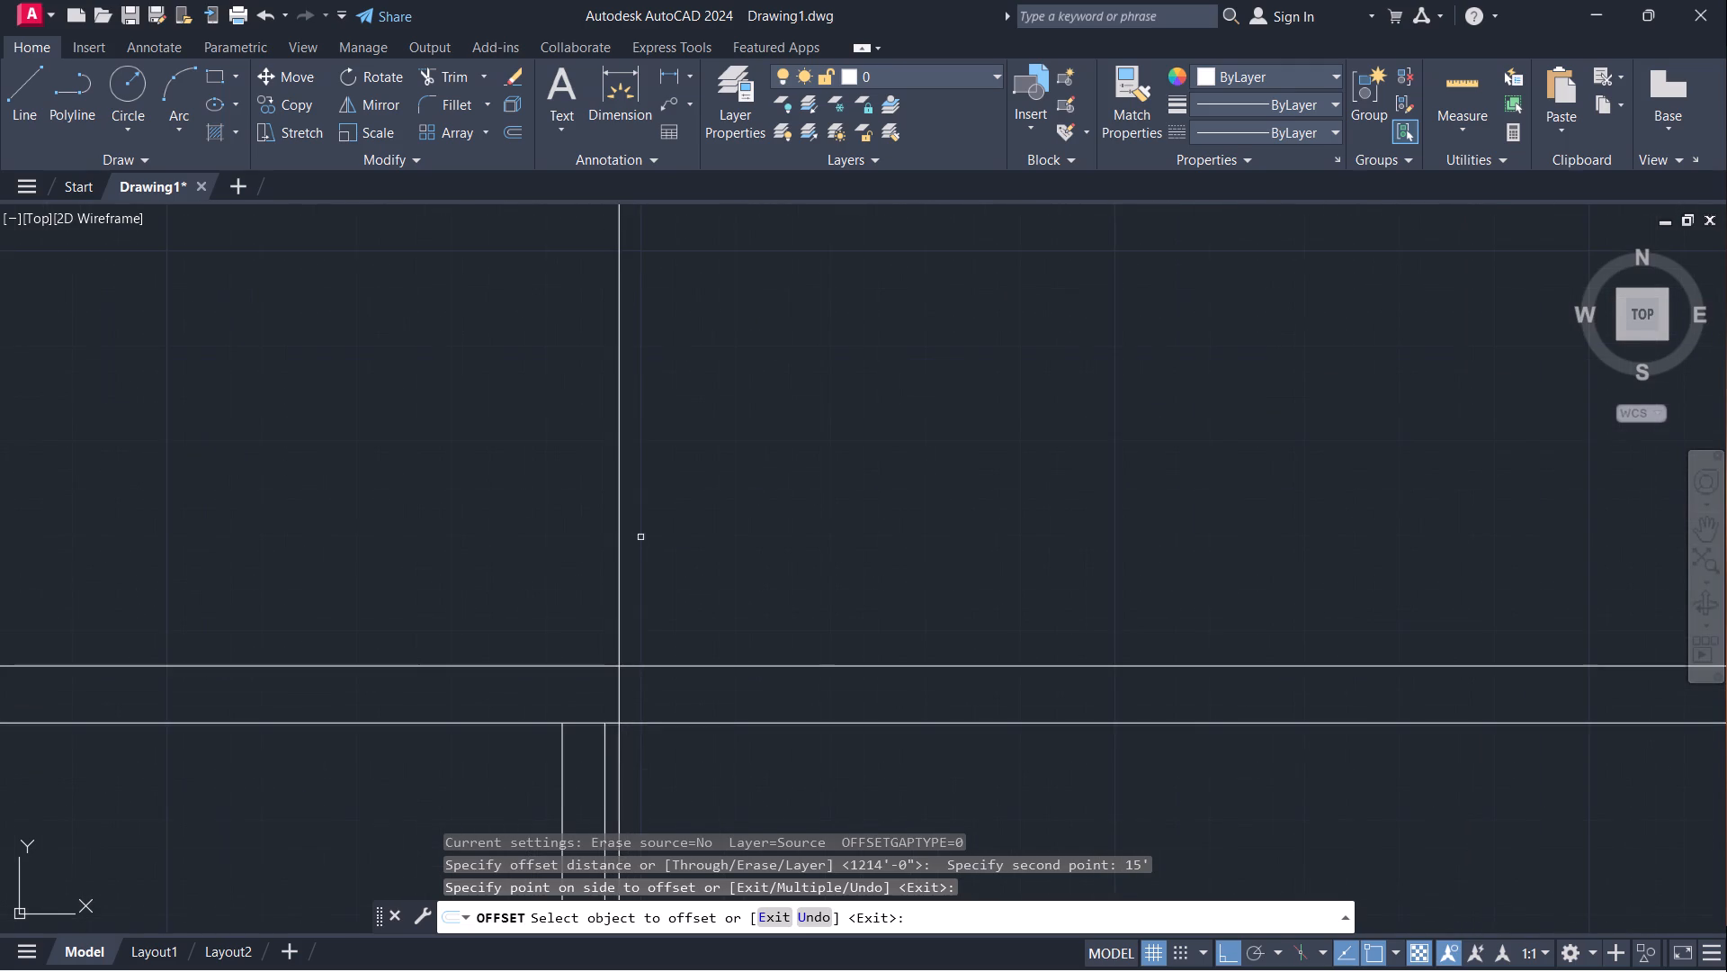
{"action": "scroll", "coordinate": [639, 535], "scroll_direction": "up", "scroll_amount": 2}
{"action": "middle_click_drag", "start_coordinate": [639, 535], "coordinate": [973, 292]}
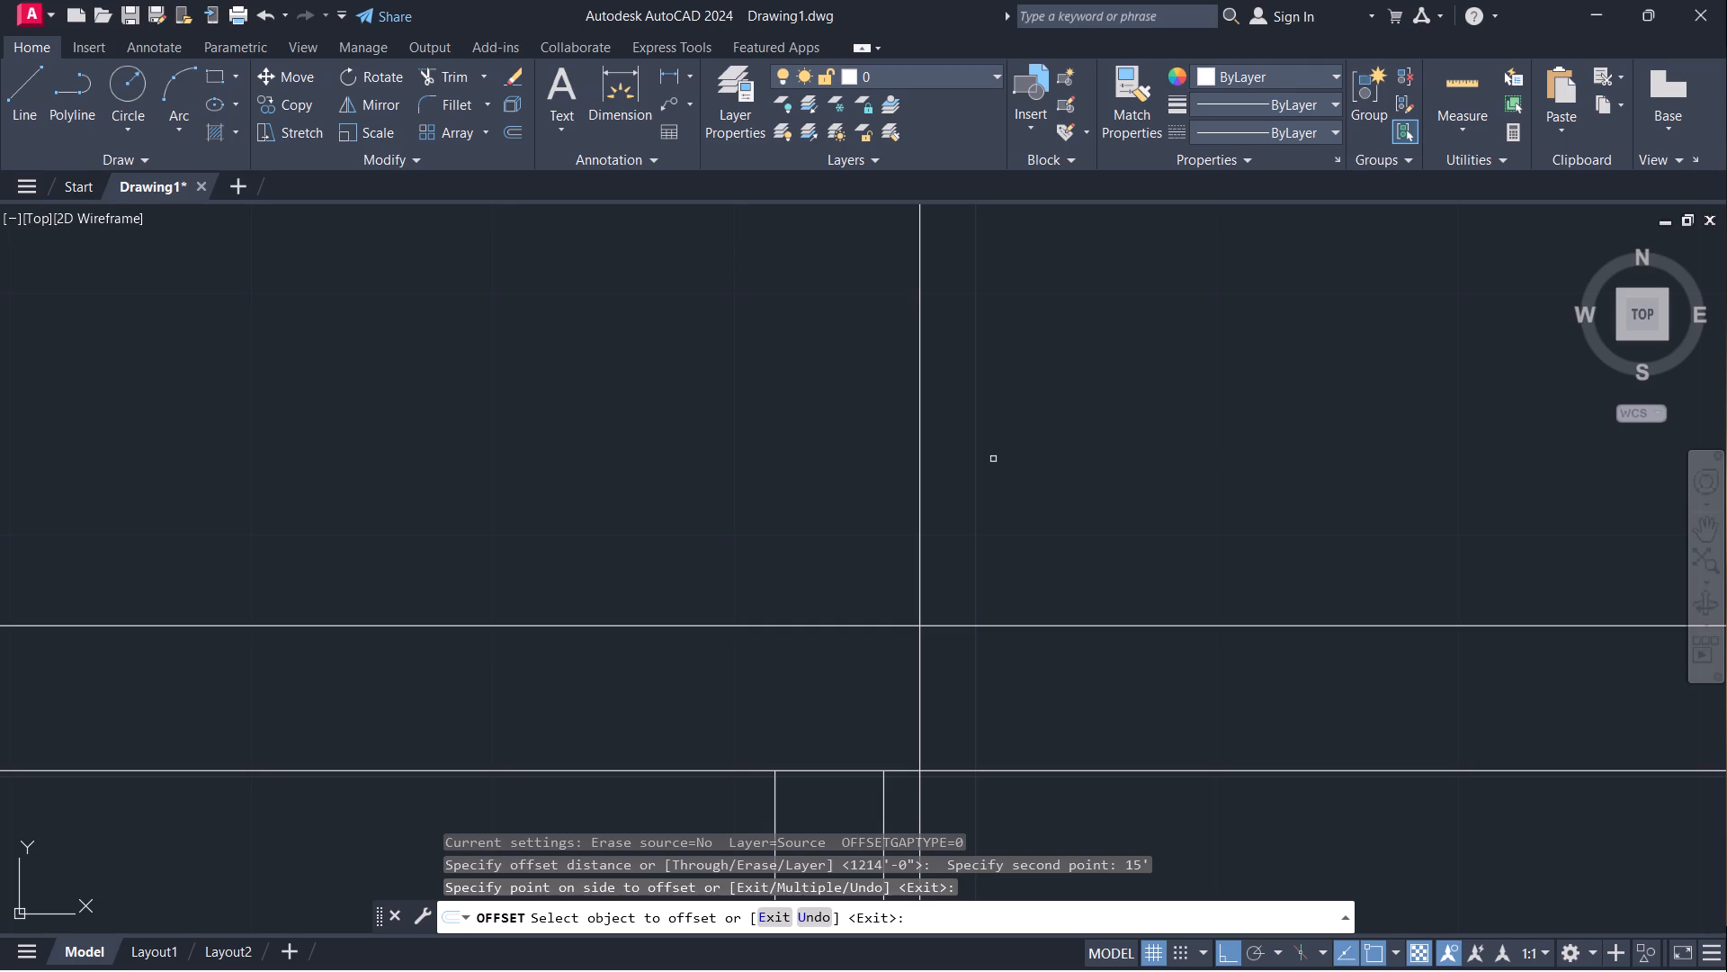
{"action": "type", "text": "tr"}
{"action": "key", "text": "Return"}
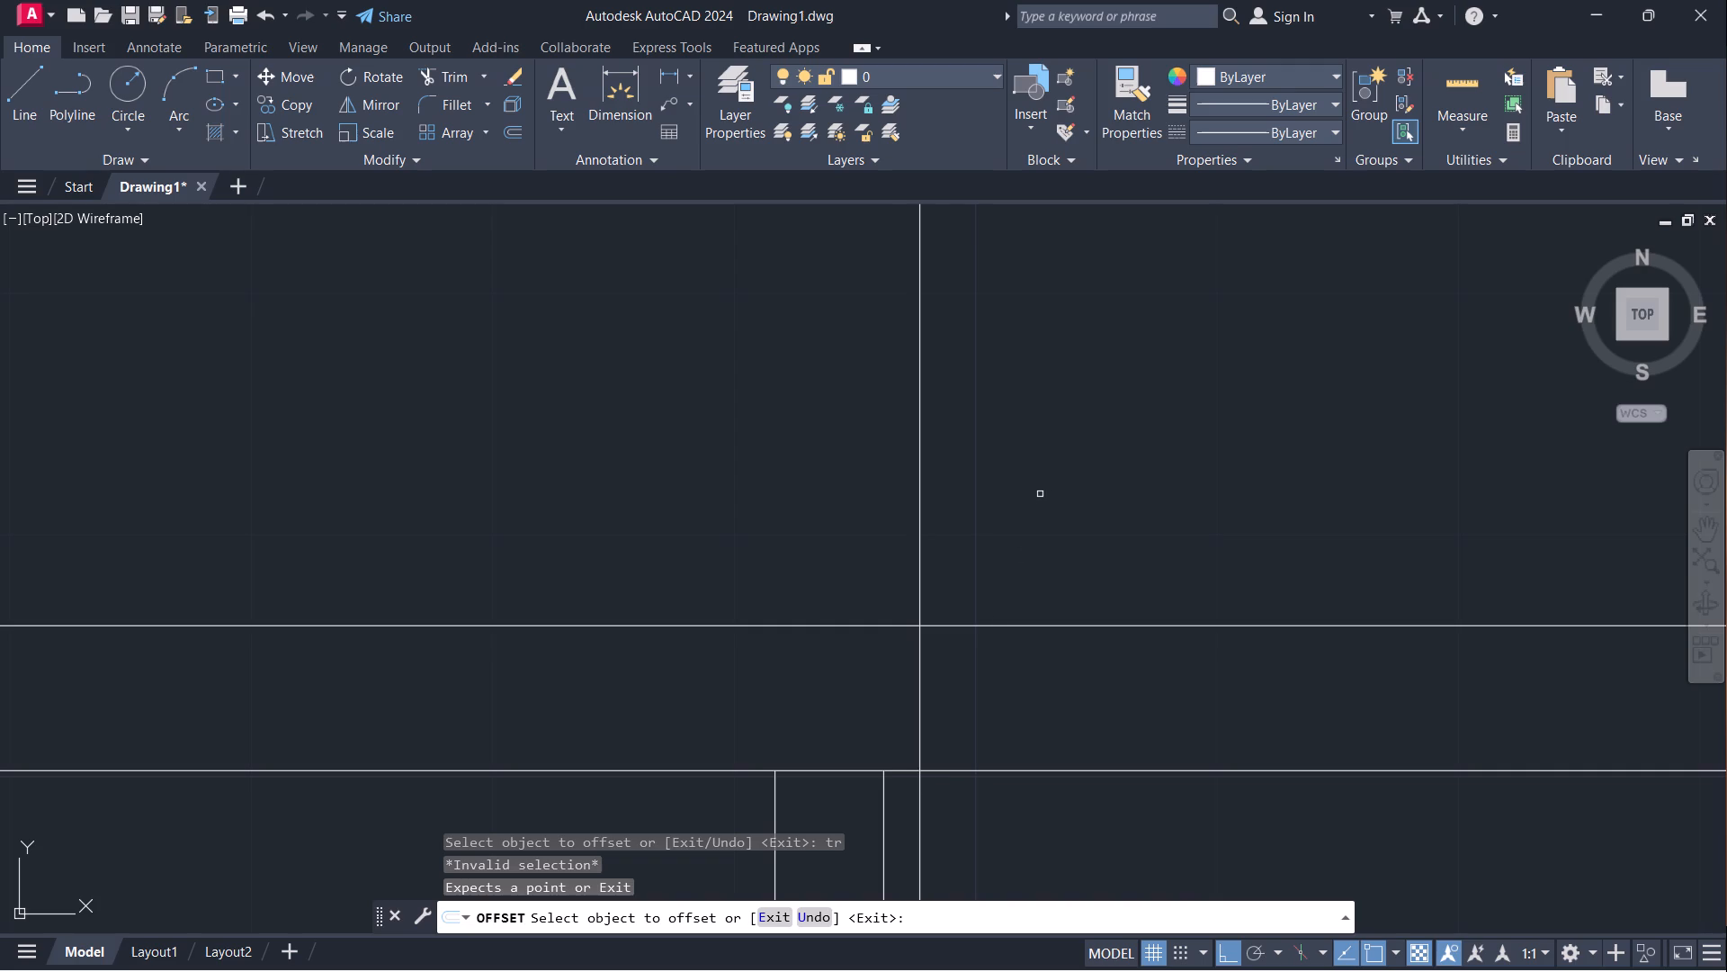
{"action": "key", "text": "Escape"}
{"action": "type", "text": "tr"}
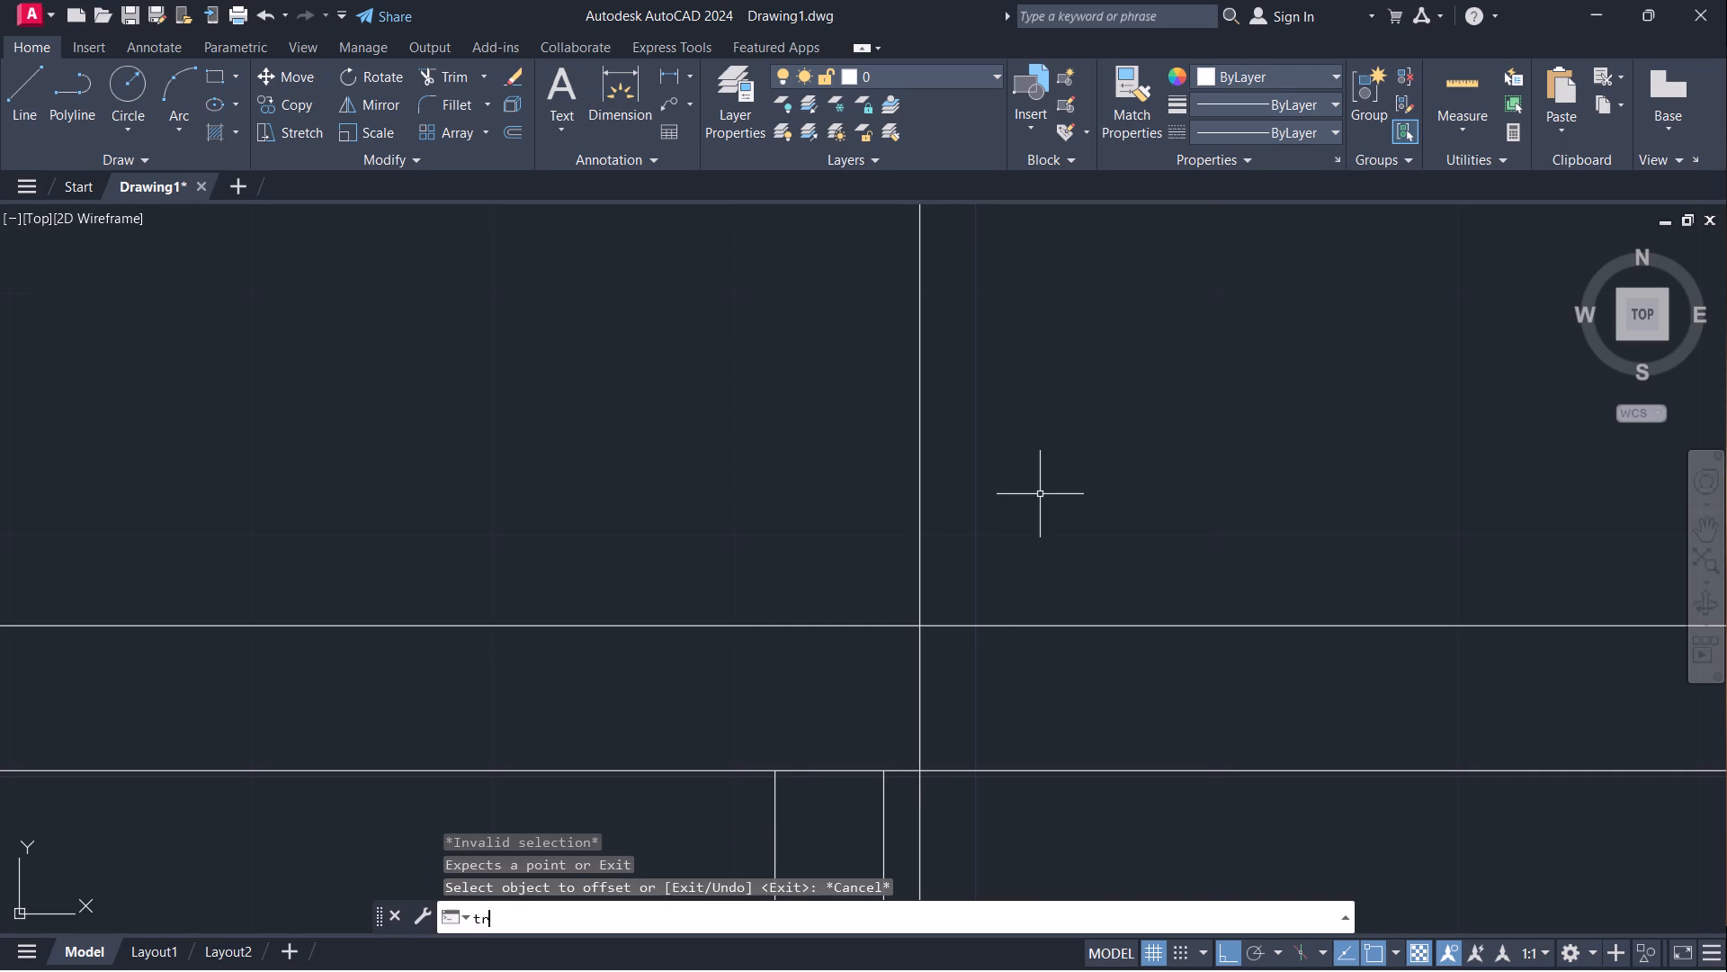
{"action": "key", "text": "Return"}
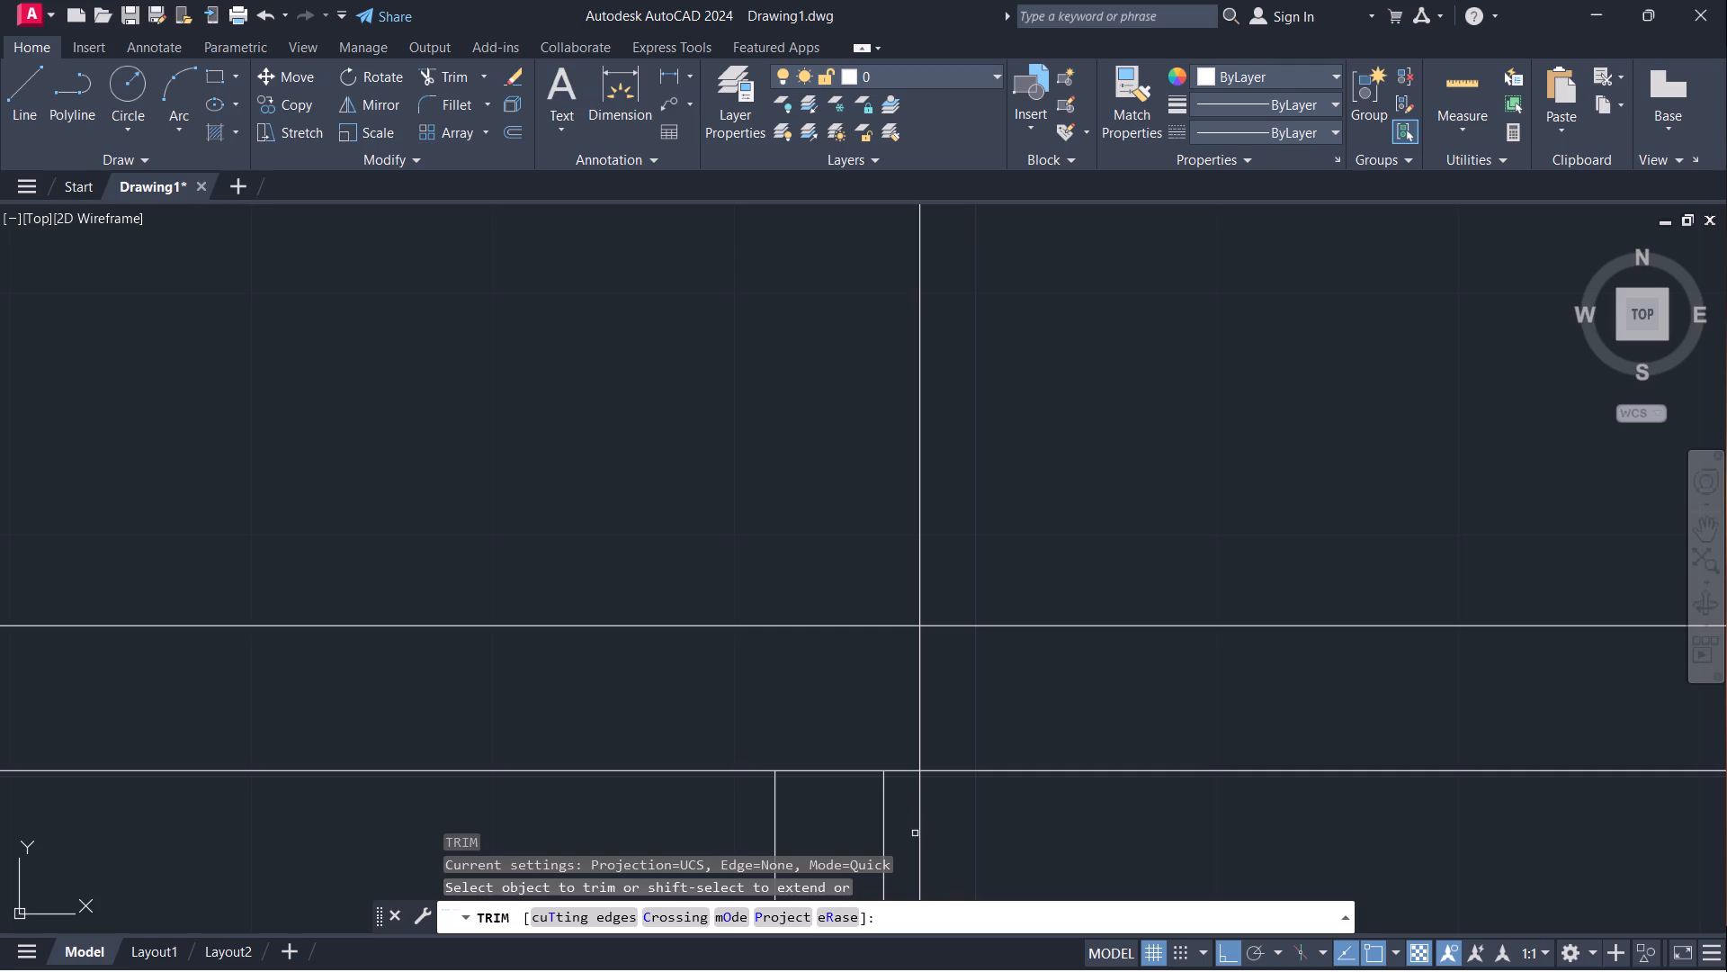
{"action": "left_click_drag", "start_coordinate": [900, 833], "coordinate": [944, 826]}
{"action": "scroll", "coordinate": [920, 475], "scroll_direction": "down", "scroll_amount": 3}
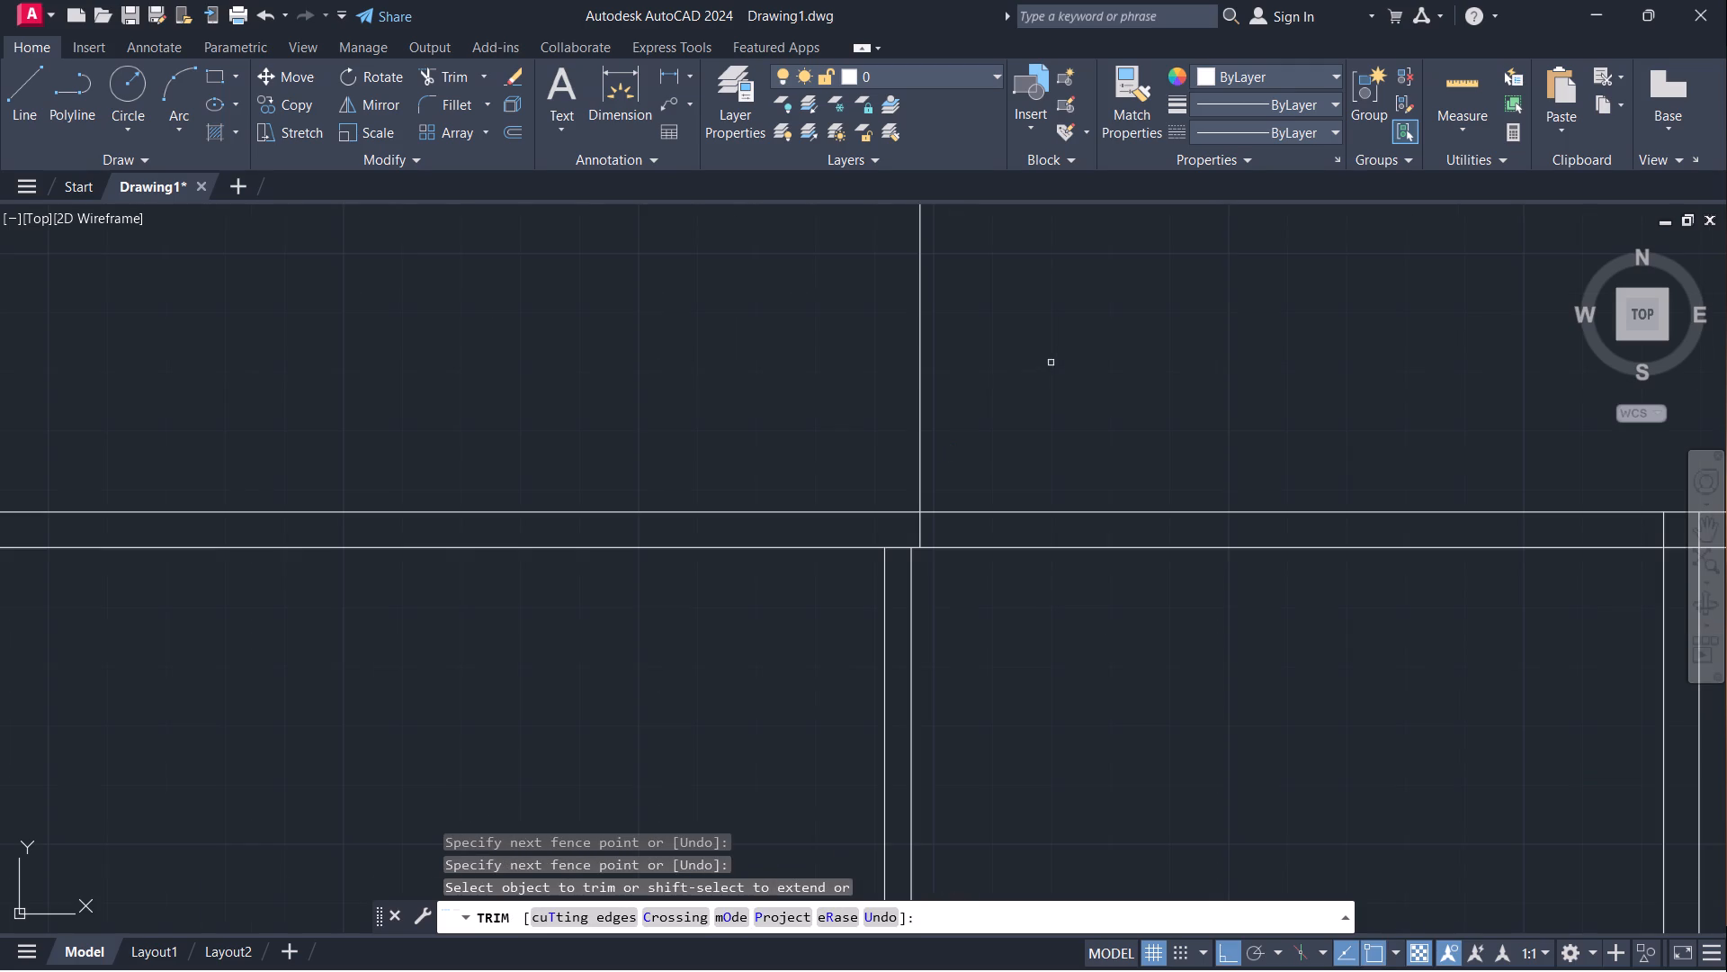
Measure horizontally from the western divider to the east face of the next main wall along the southern unit, without placing the dimension.
{"action": "middle_click_drag", "start_coordinate": [1051, 363], "coordinate": [923, 883]}
{"action": "scroll", "coordinate": [1047, 627], "scroll_direction": "down", "scroll_amount": 2}
{"action": "middle_click_drag", "start_coordinate": [1055, 553], "coordinate": [891, 533]}
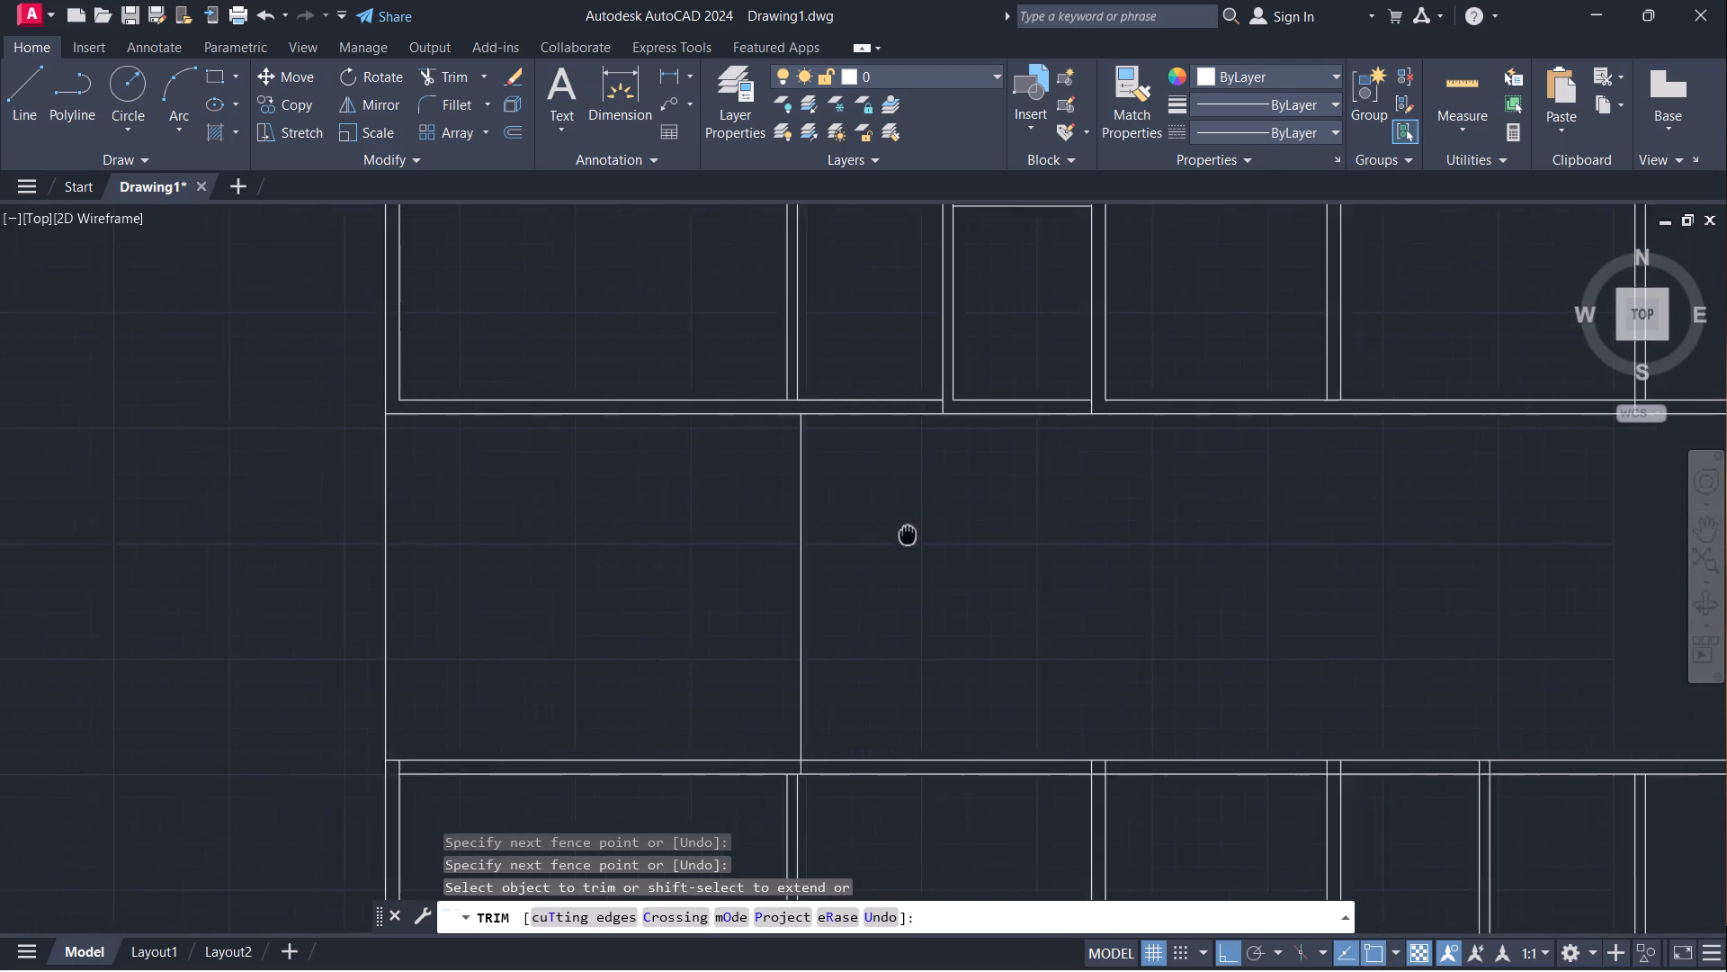
{"action": "middle_click_drag", "start_coordinate": [891, 533], "coordinate": [801, 536]}
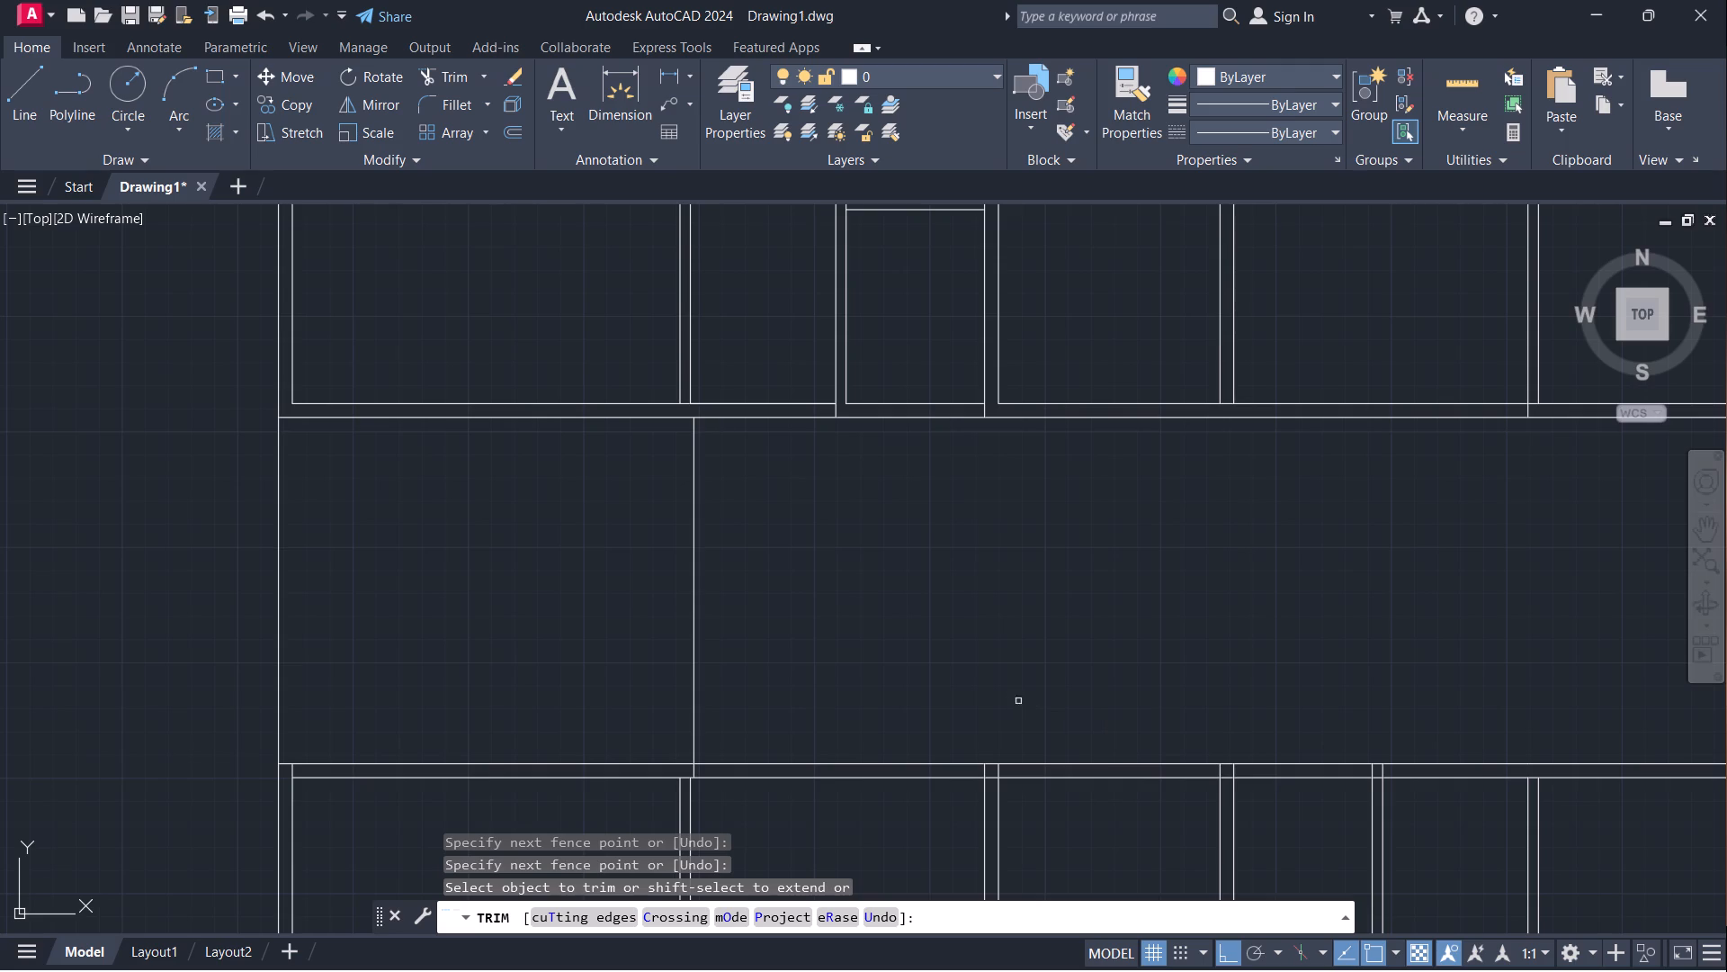
{"action": "left_click", "coordinate": [672, 80]}
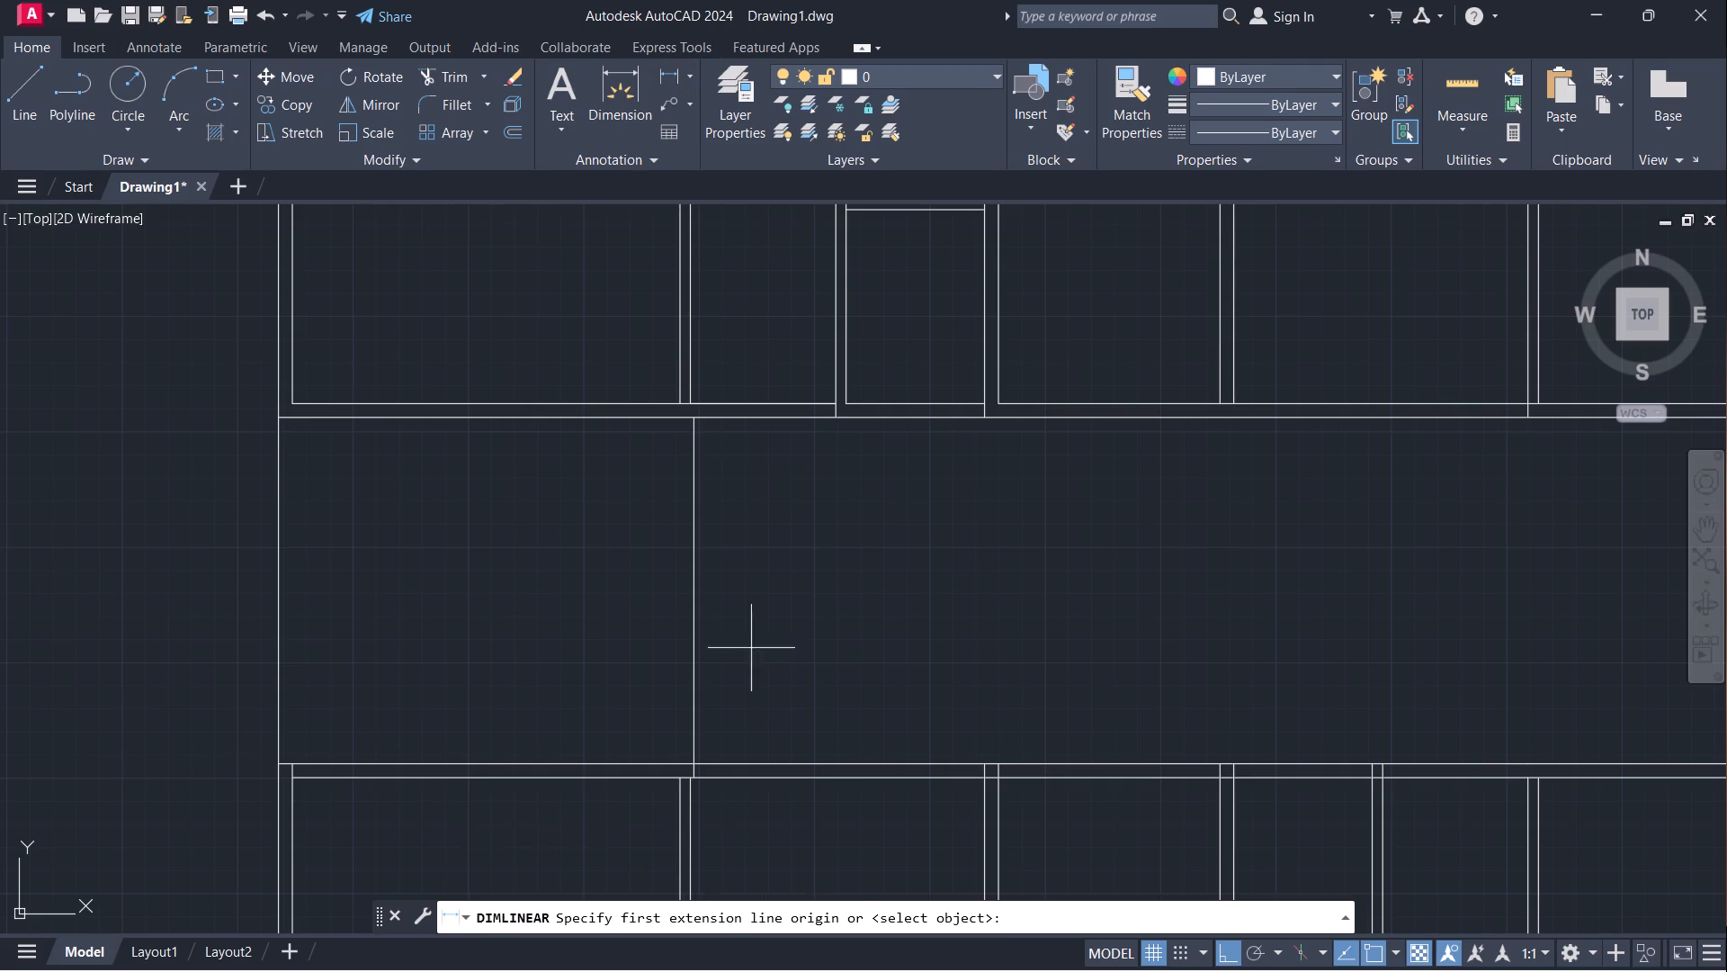
{"action": "left_click", "coordinate": [698, 764]}
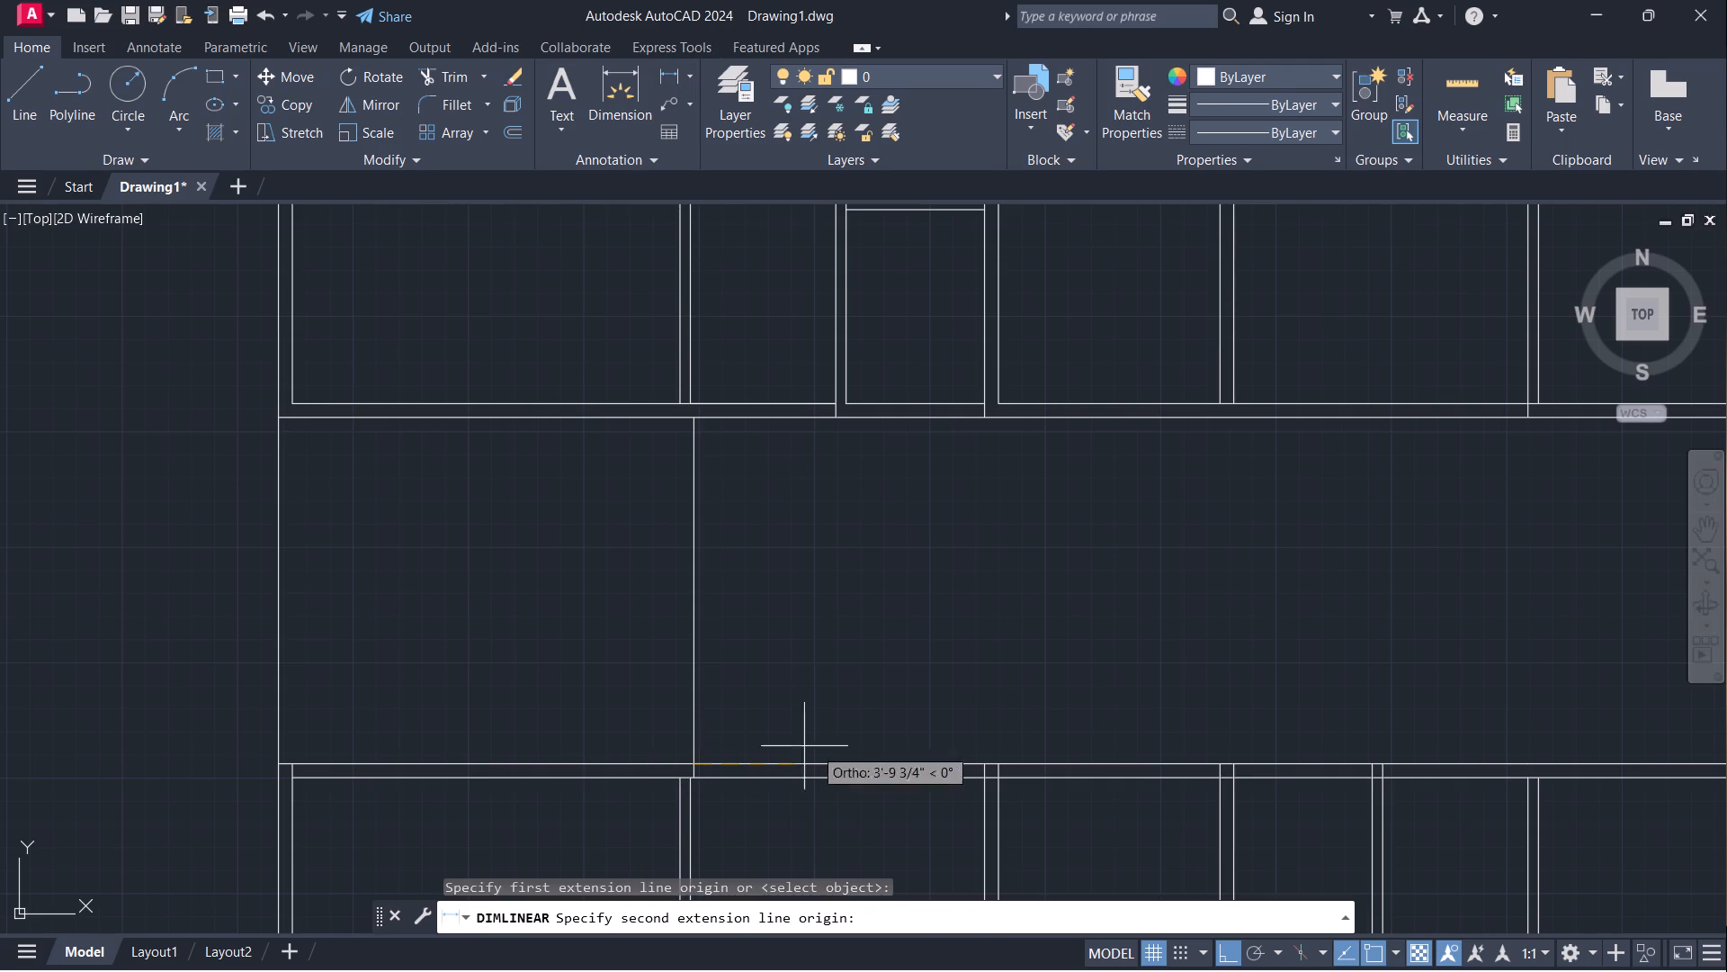
{"action": "left_click", "coordinate": [1005, 765]}
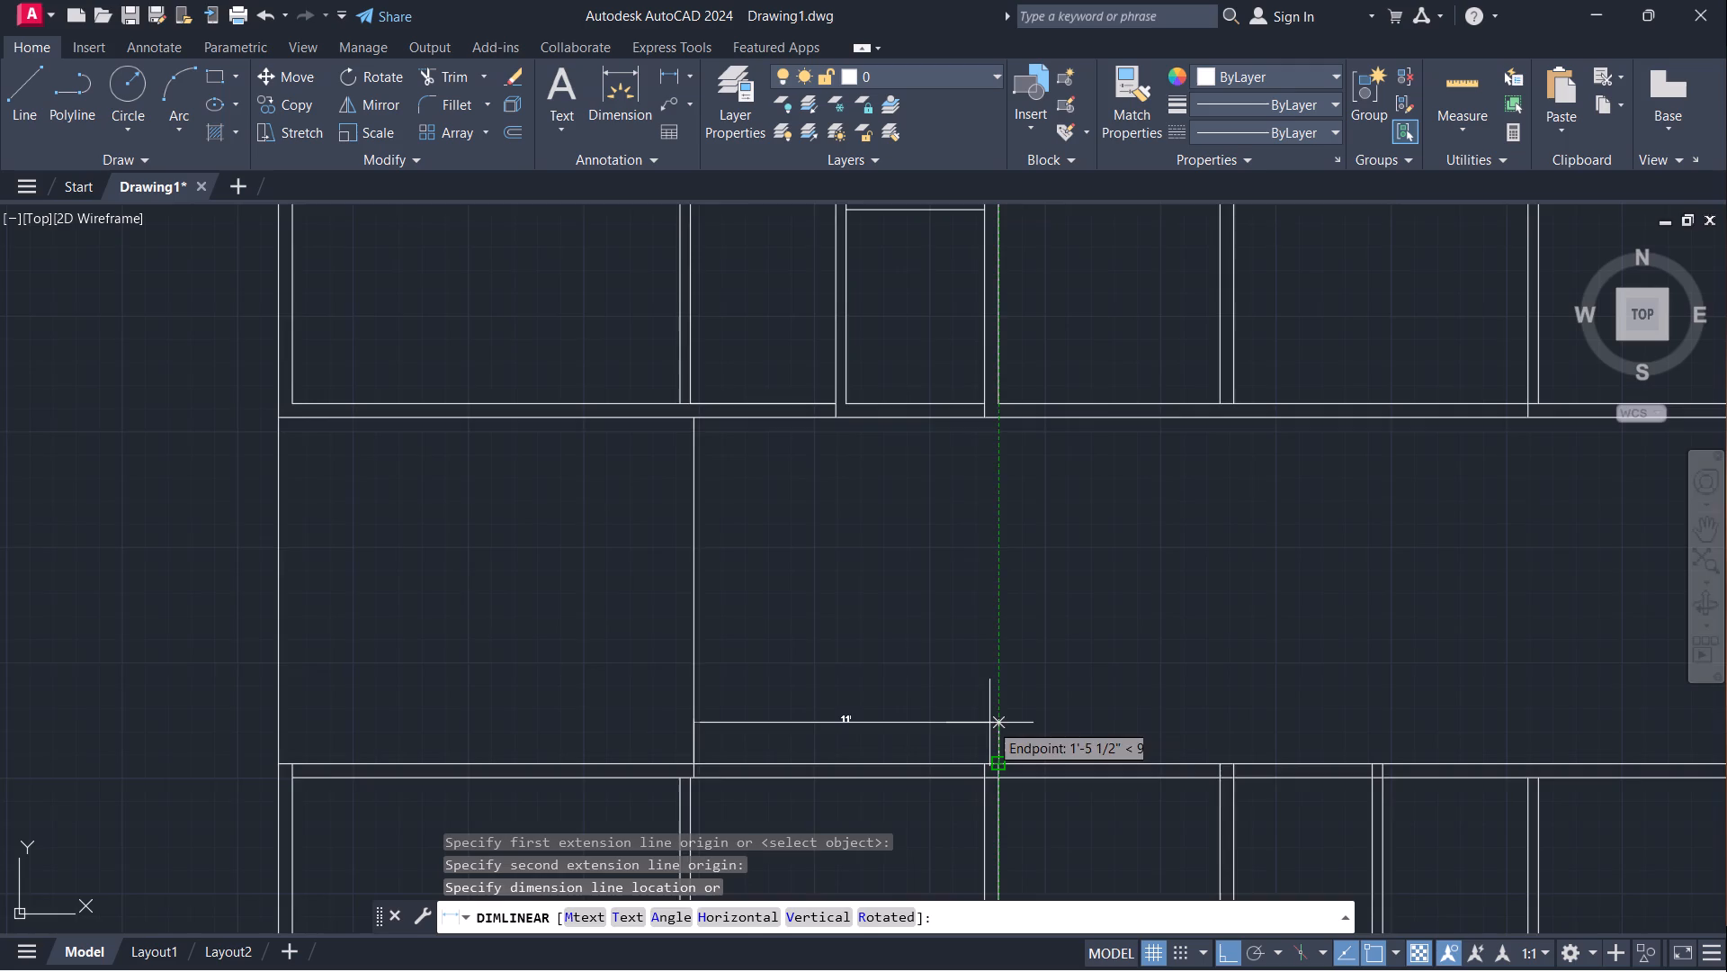
{"action": "scroll", "coordinate": [989, 723], "scroll_direction": "up", "scroll_amount": 1}
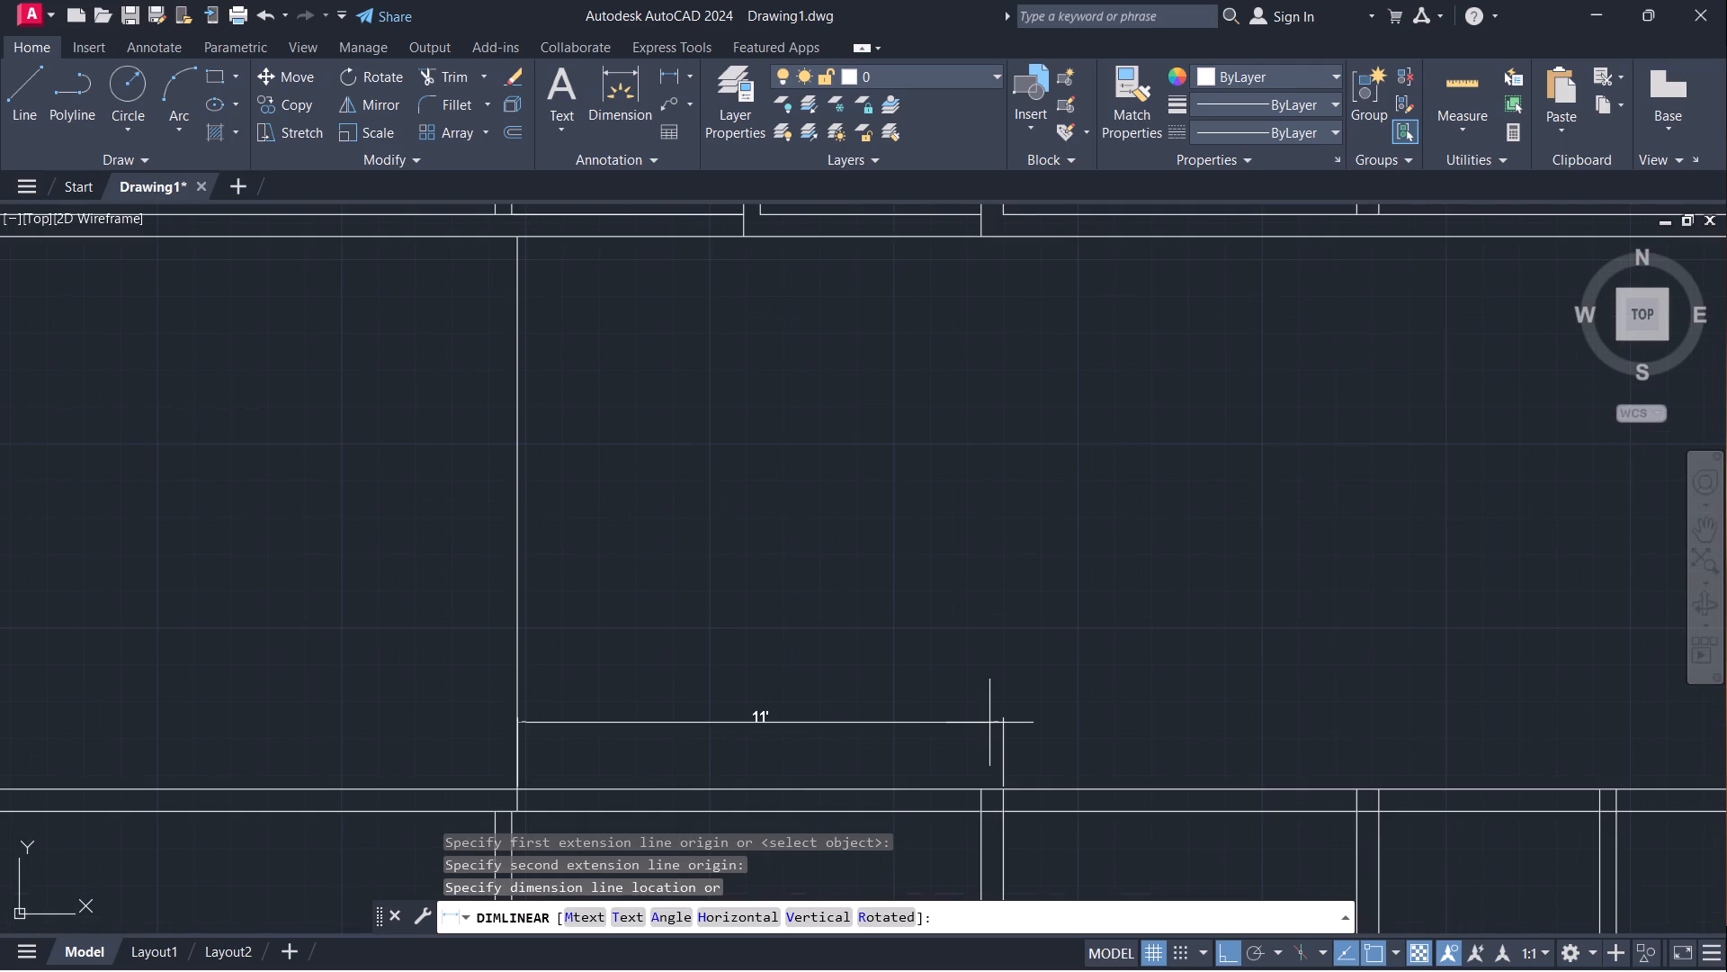
{"action": "key", "text": "Escape"}
Offset the east side line of the 12' deep space 15' to the west, into the space between the units.
{"action": "scroll", "coordinate": [996, 676], "scroll_direction": "down", "scroll_amount": 2}
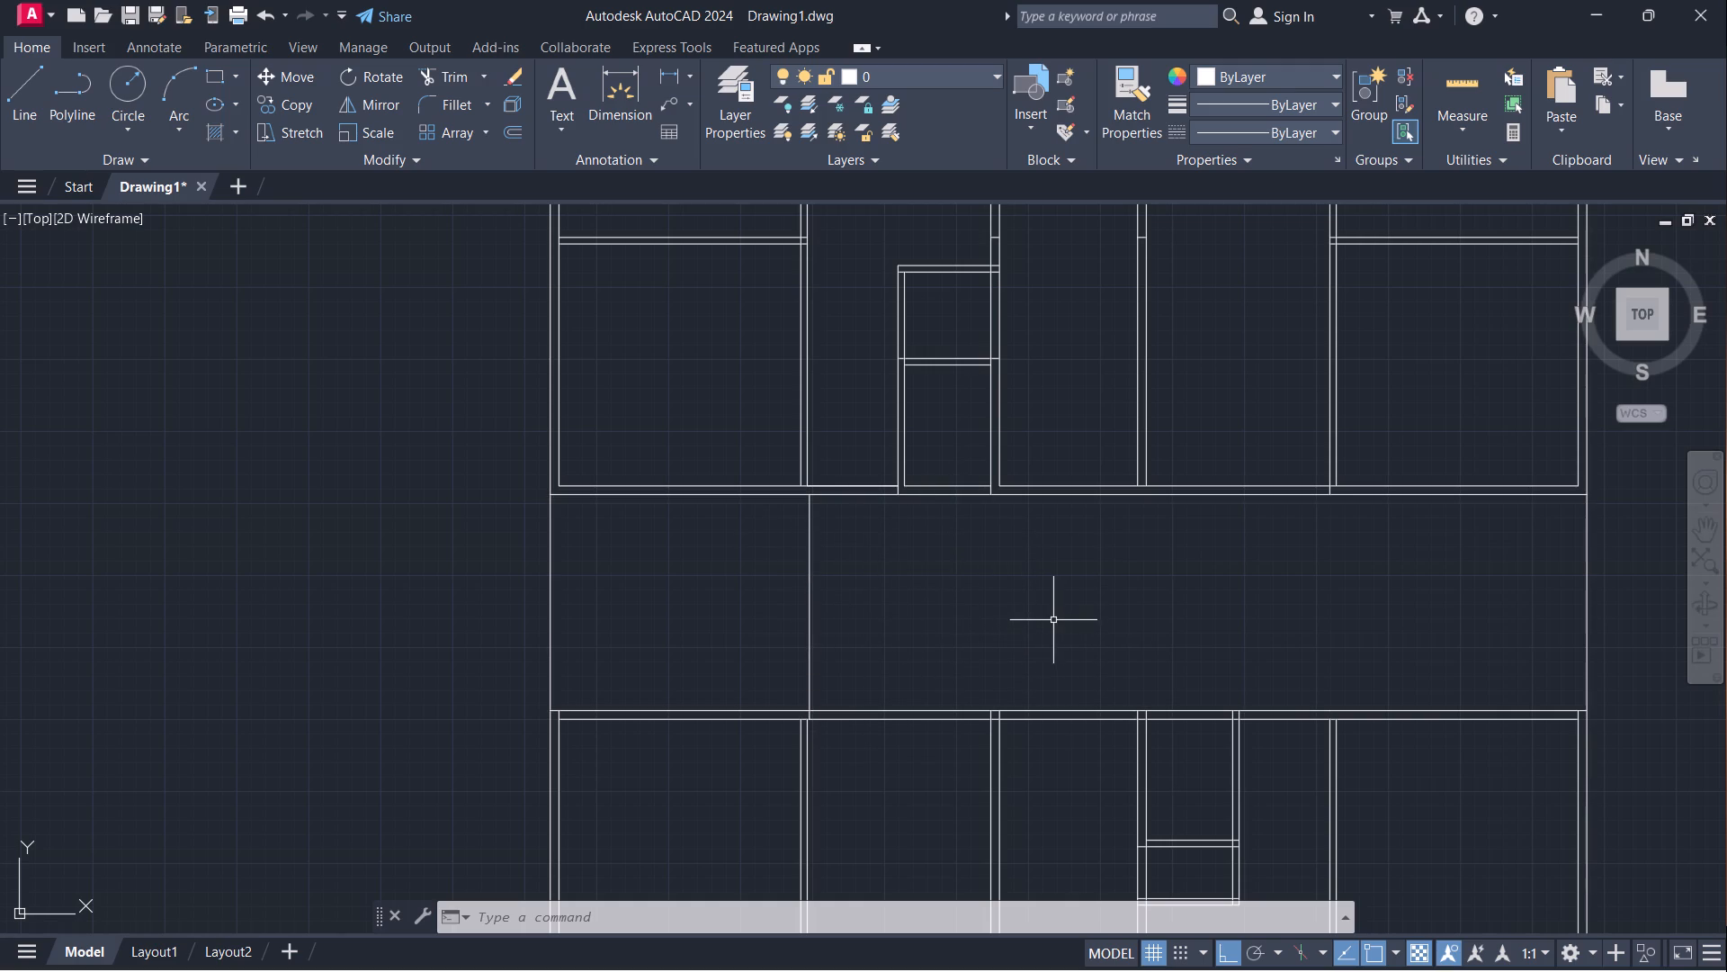
{"action": "scroll", "coordinate": [1060, 601], "scroll_direction": "down", "scroll_amount": 1}
{"action": "middle_click_drag", "start_coordinate": [1065, 590], "coordinate": [698, 613]}
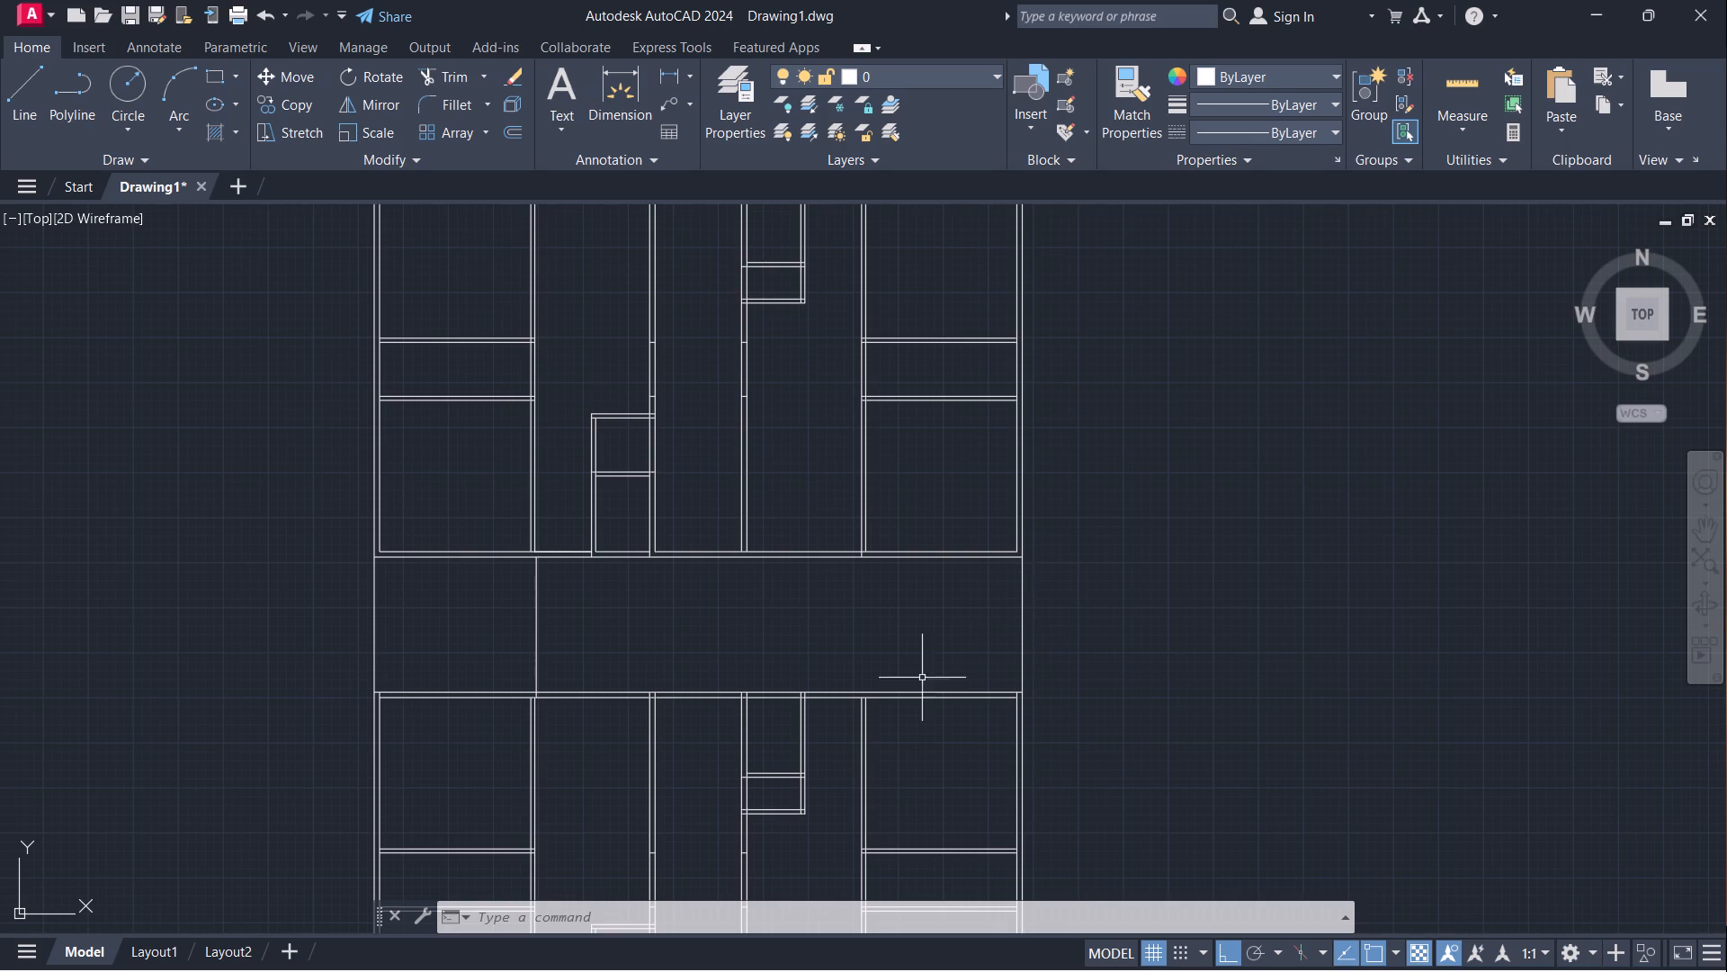
{"action": "scroll", "coordinate": [711, 627], "scroll_direction": "up", "scroll_amount": 1}
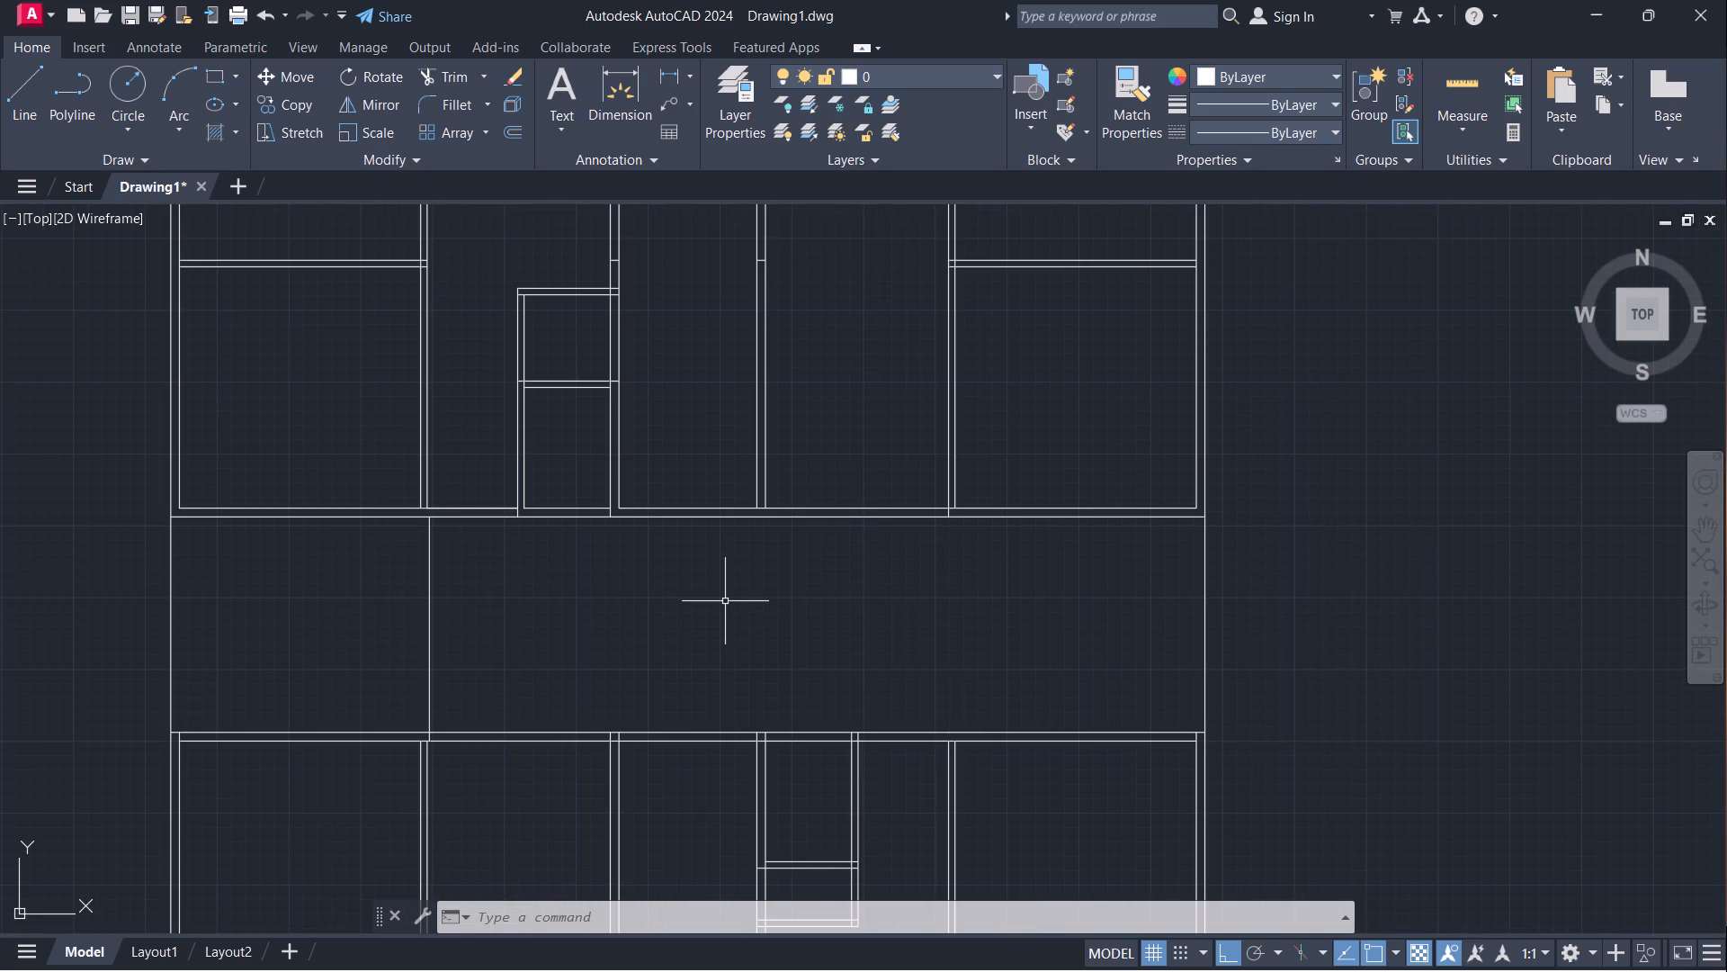
{"action": "scroll", "coordinate": [725, 601], "scroll_direction": "down", "scroll_amount": 1}
{"action": "middle_click_drag", "start_coordinate": [725, 616], "coordinate": [725, 546]}
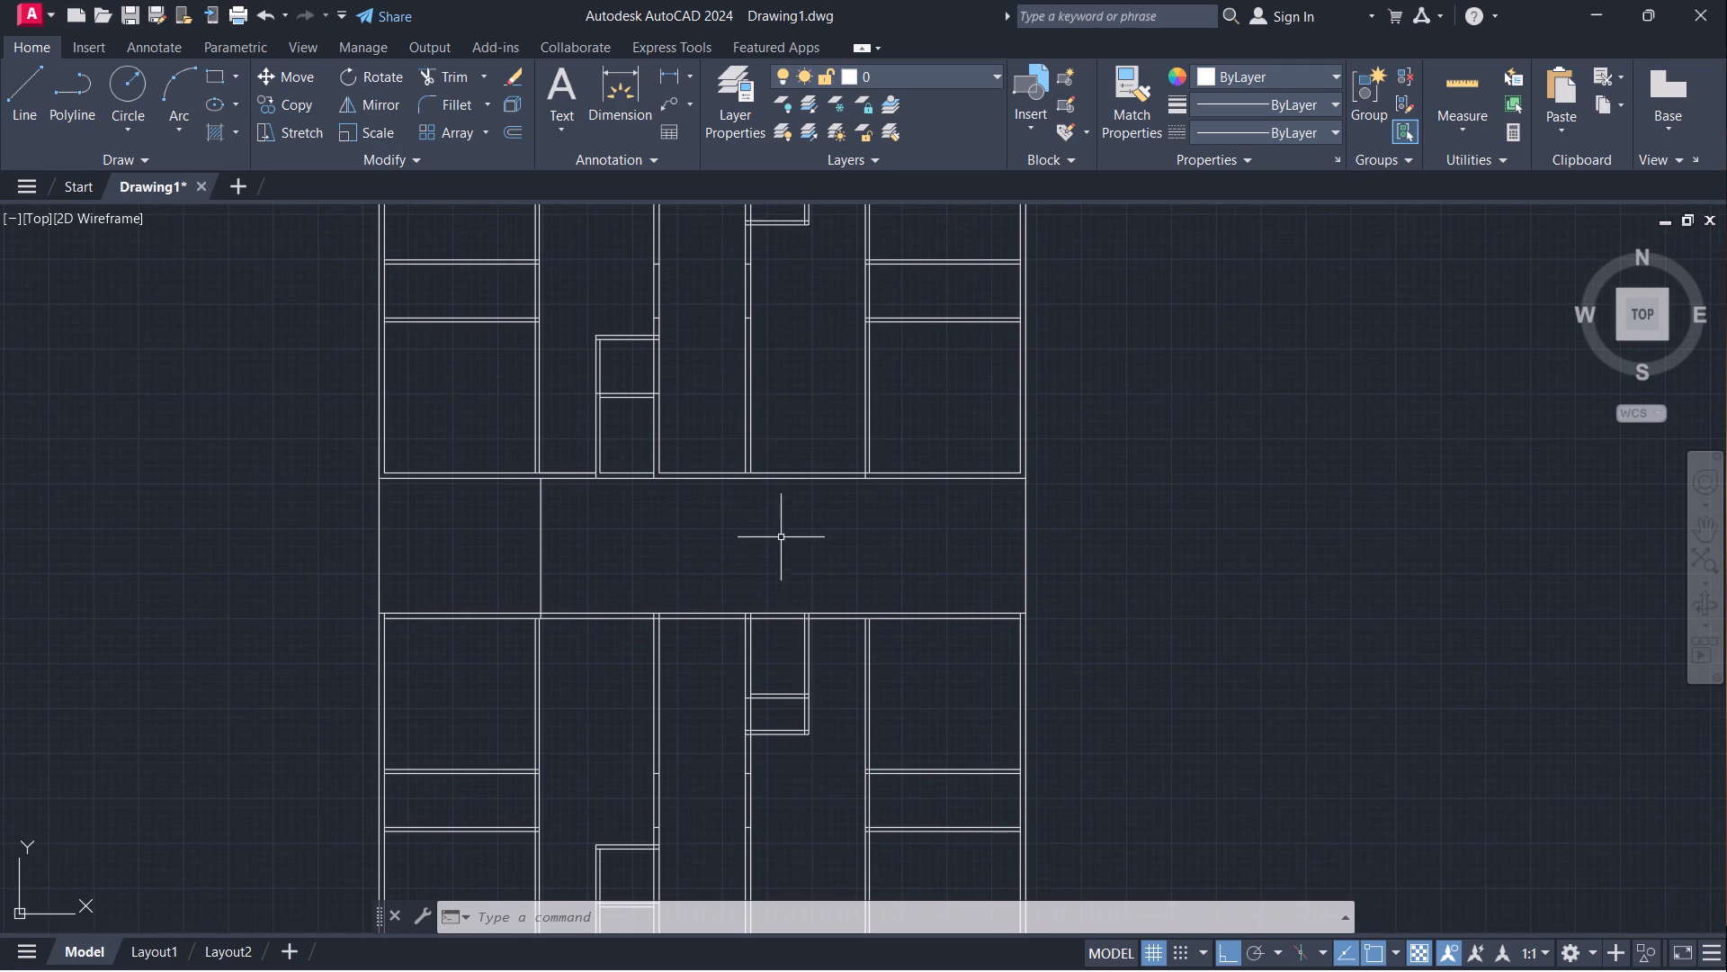
{"action": "left_click", "coordinate": [1024, 525]}
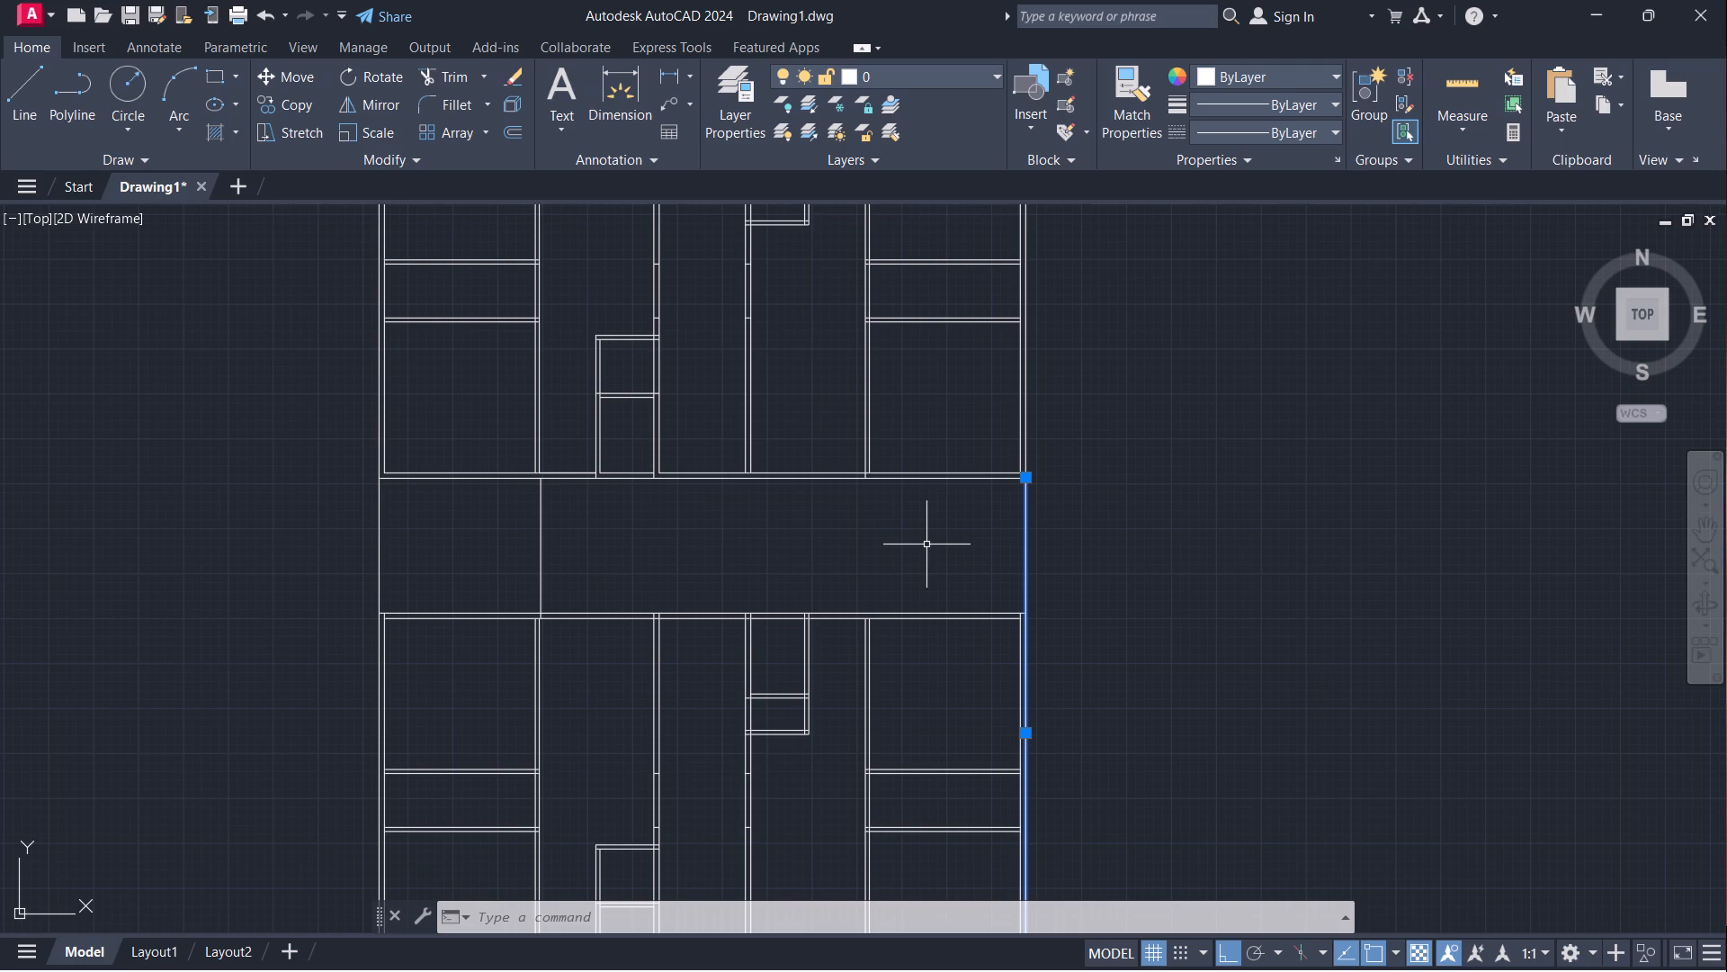
{"action": "key", "text": "o"}
{"action": "key", "text": "Return"}
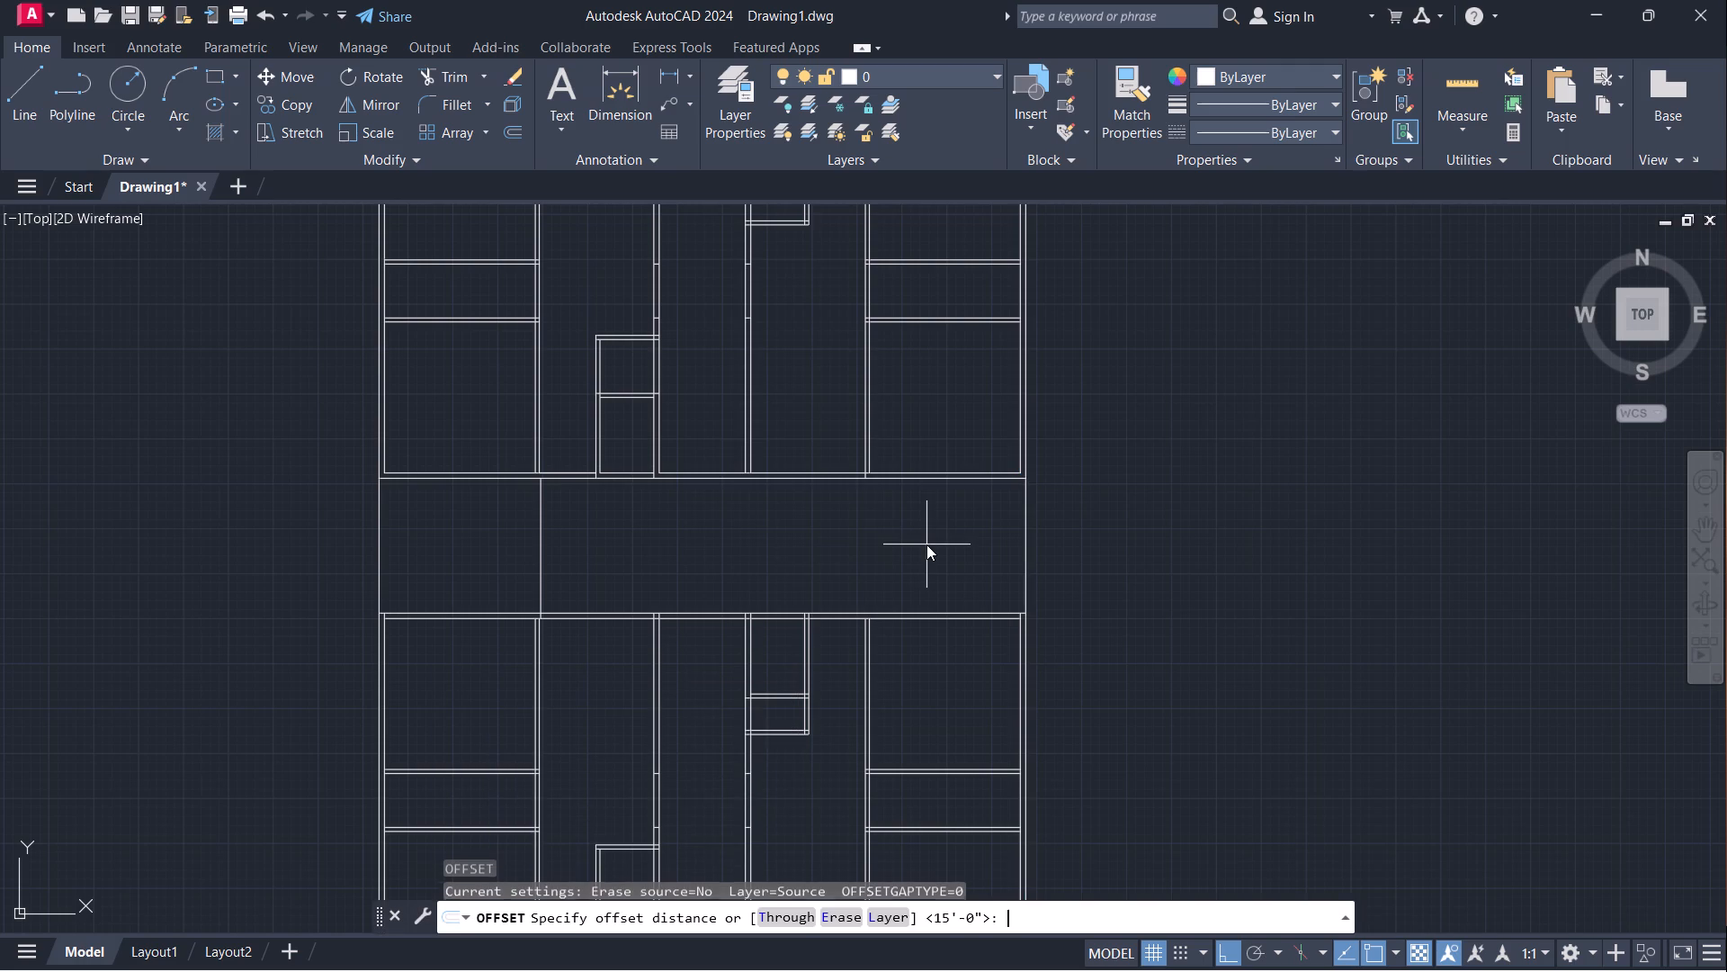
{"action": "left_click", "coordinate": [1028, 544]}
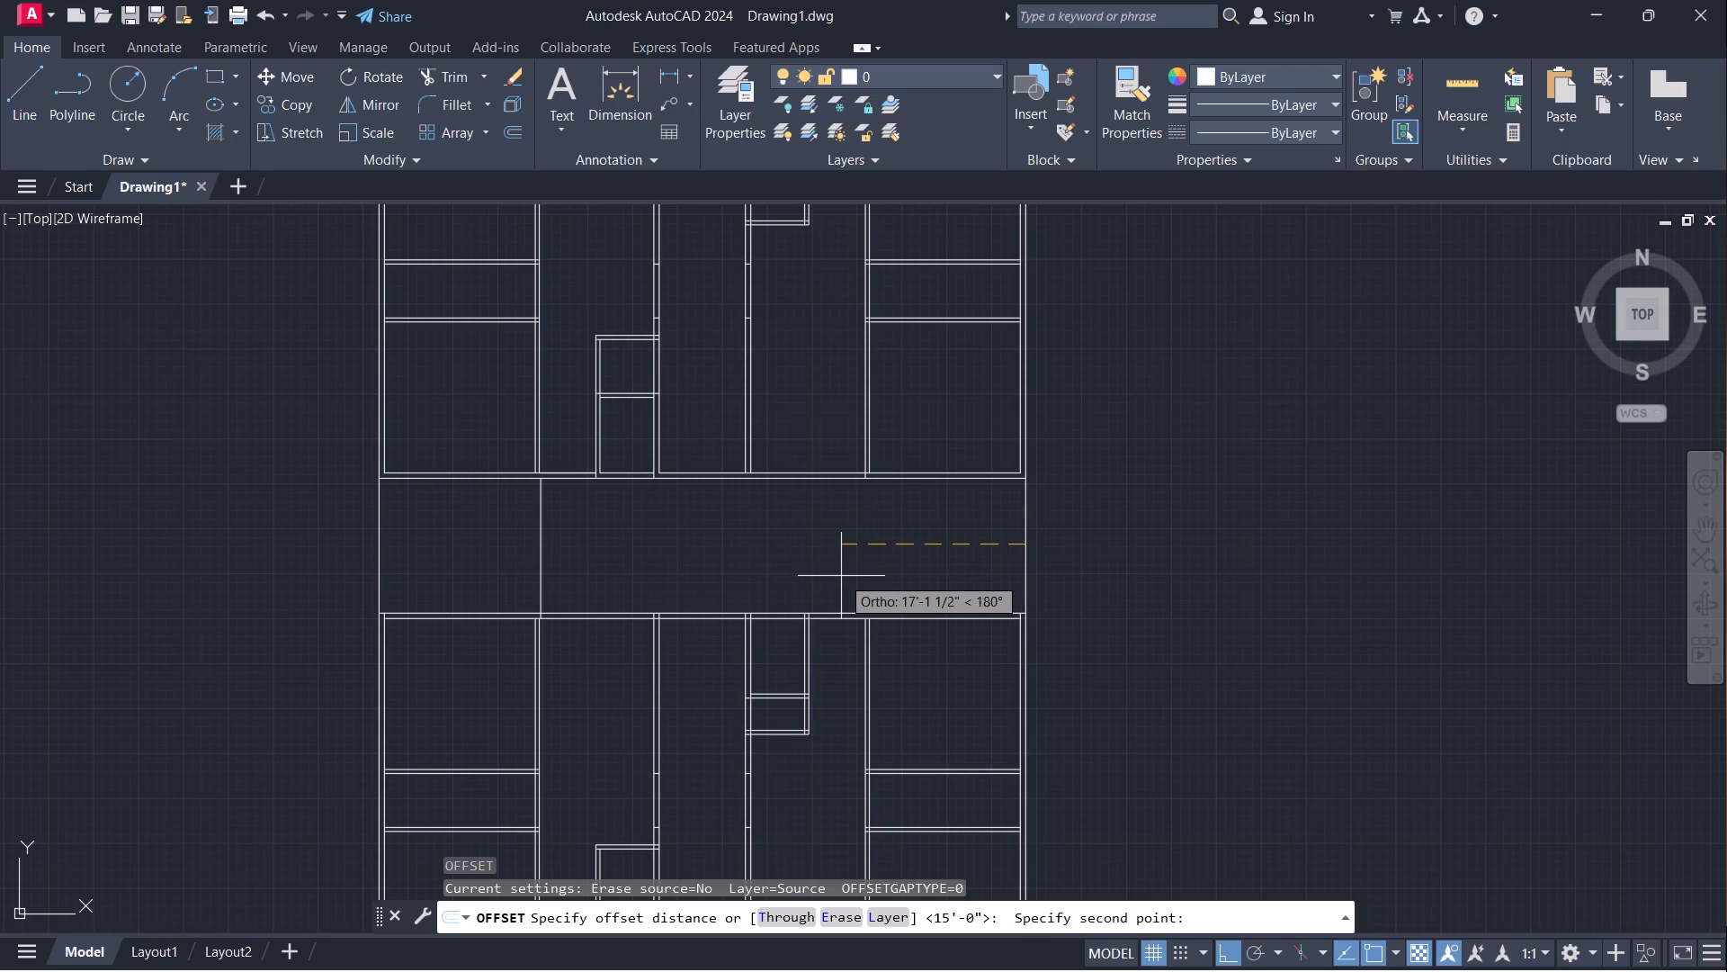
{"action": "type", "text": "15'"}
{"action": "key", "text": "Return"}
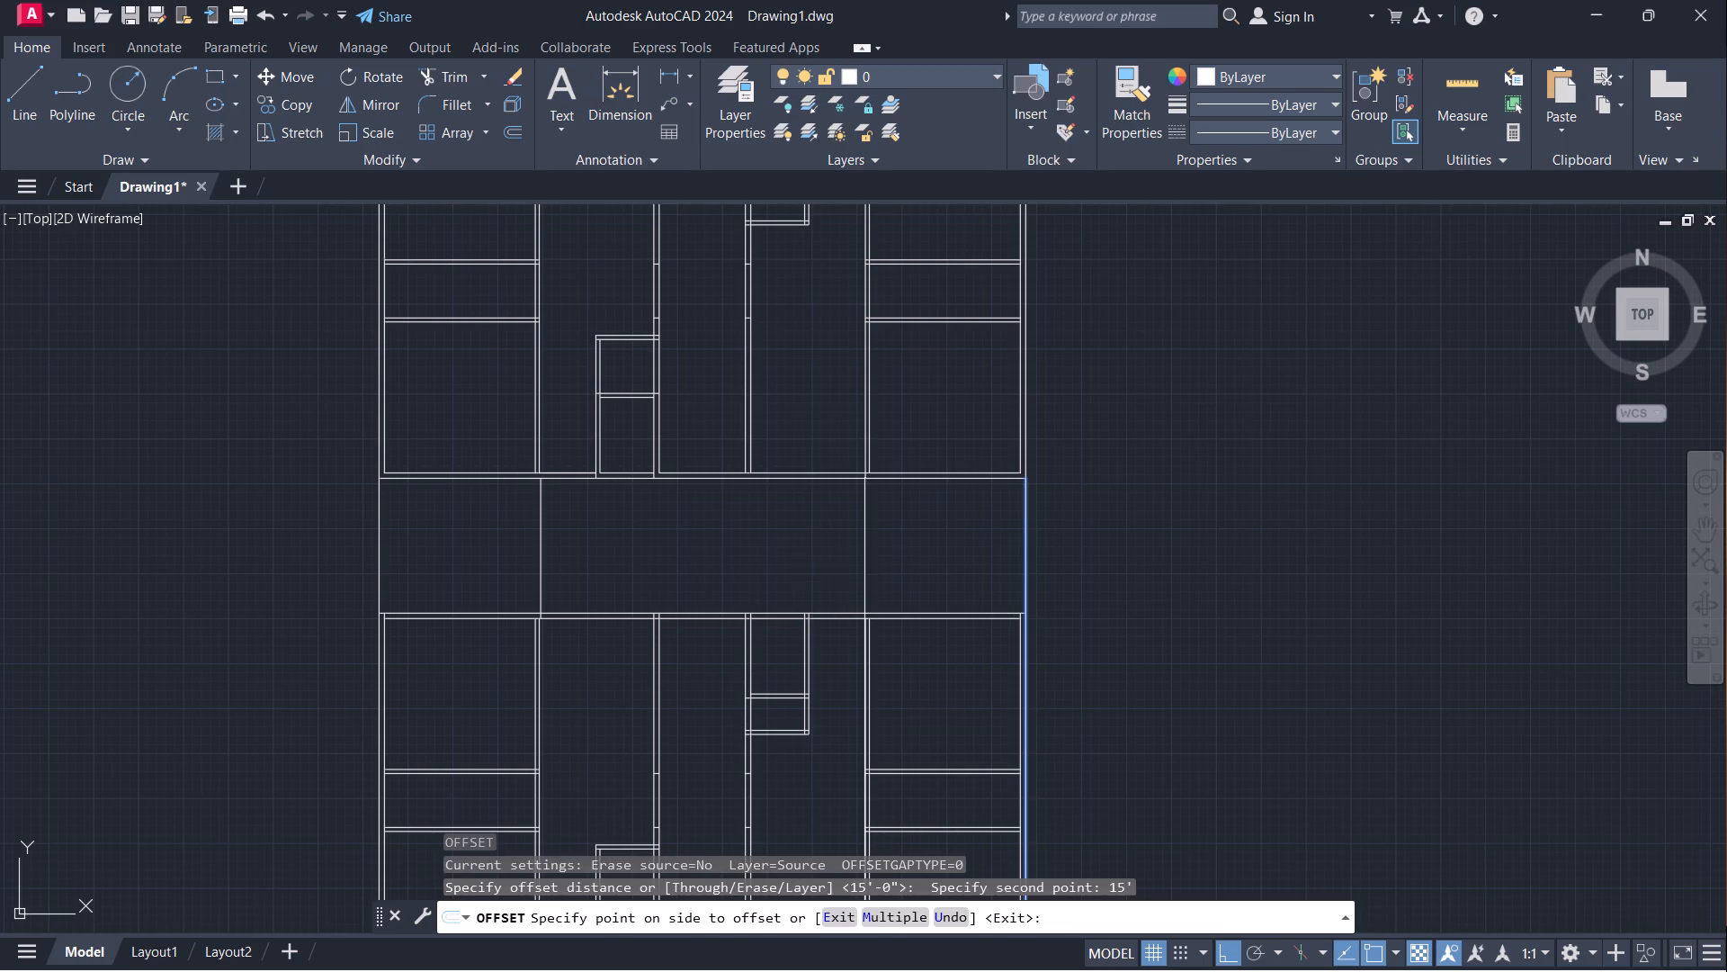
{"action": "left_click", "coordinate": [841, 577]}
Trim off the part of the eastern divider line running south past the inner face of the southern unit's north wall.
{"action": "scroll", "coordinate": [878, 582], "scroll_direction": "up", "scroll_amount": 5}
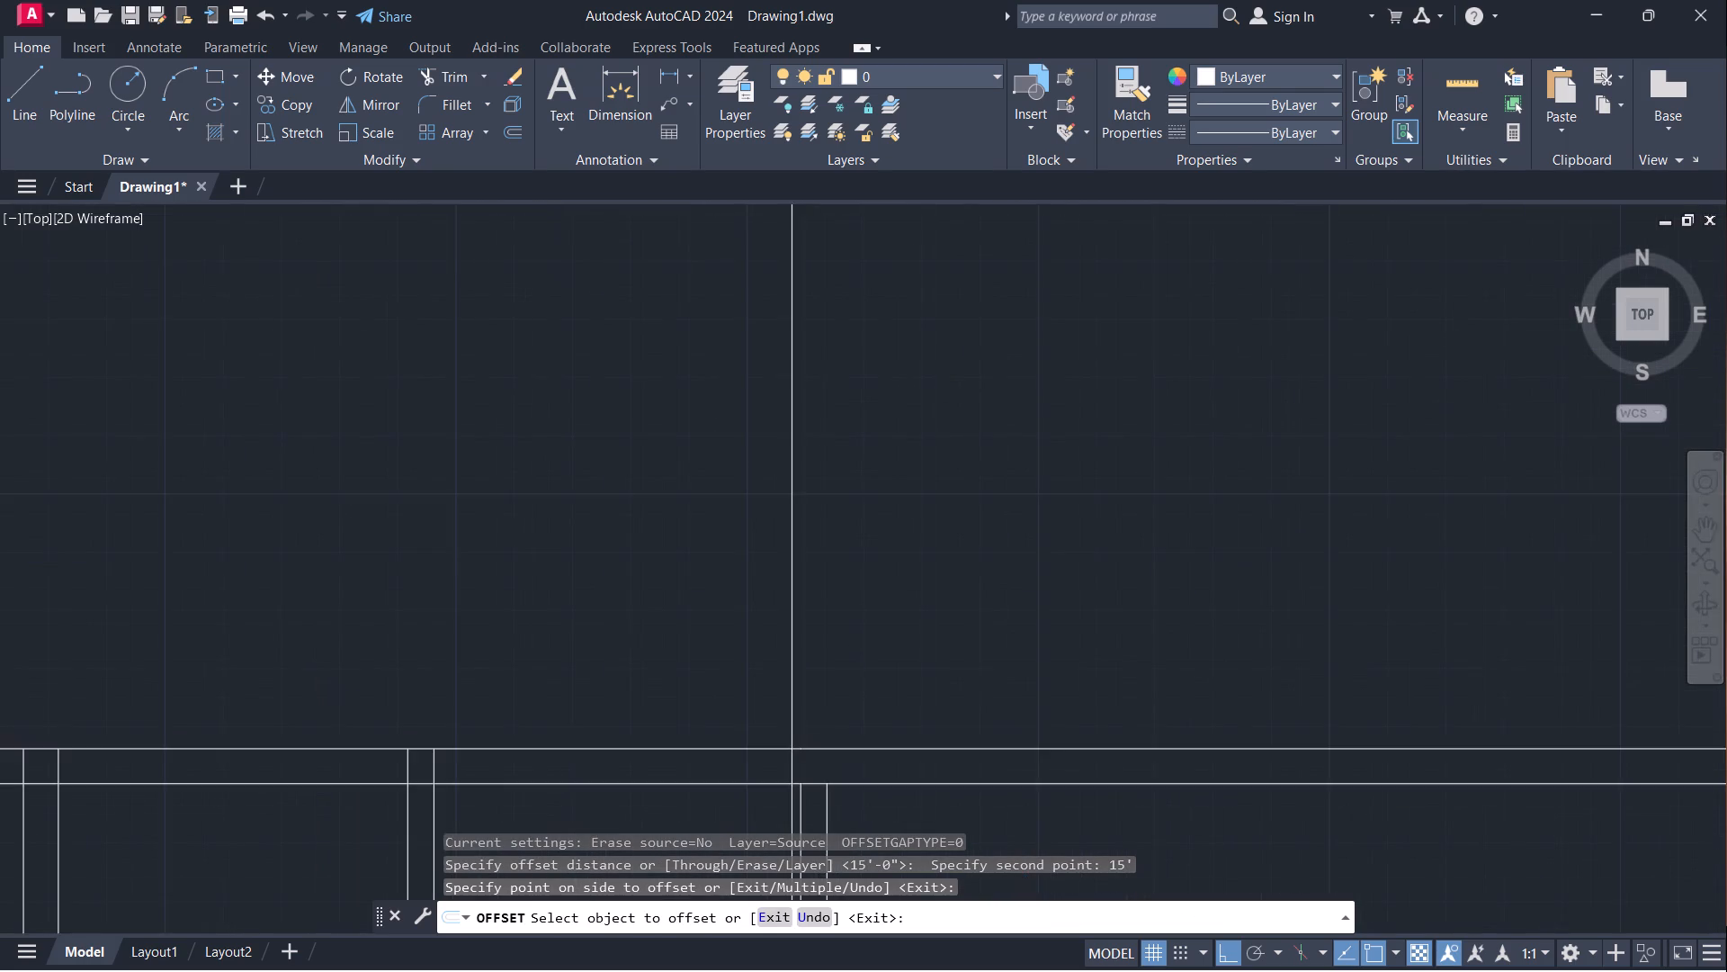
{"action": "middle_click_drag", "start_coordinate": [854, 649], "coordinate": [975, 513]}
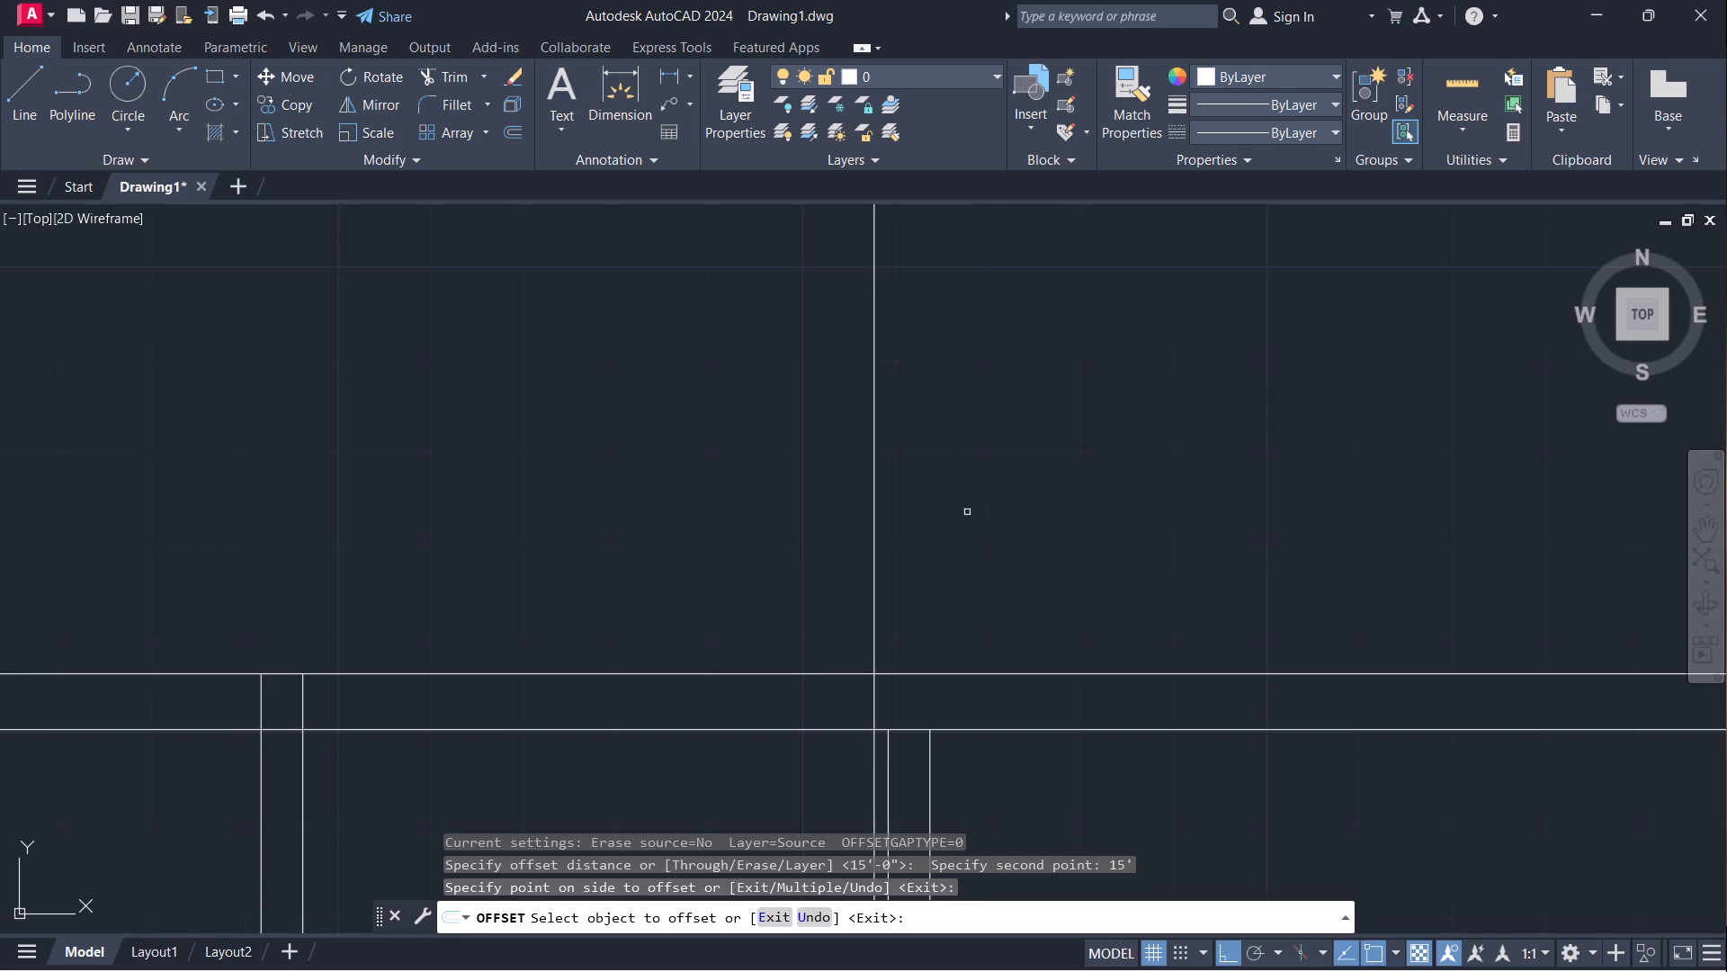
{"action": "key", "text": "Escape"}
{"action": "type", "text": "tr"}
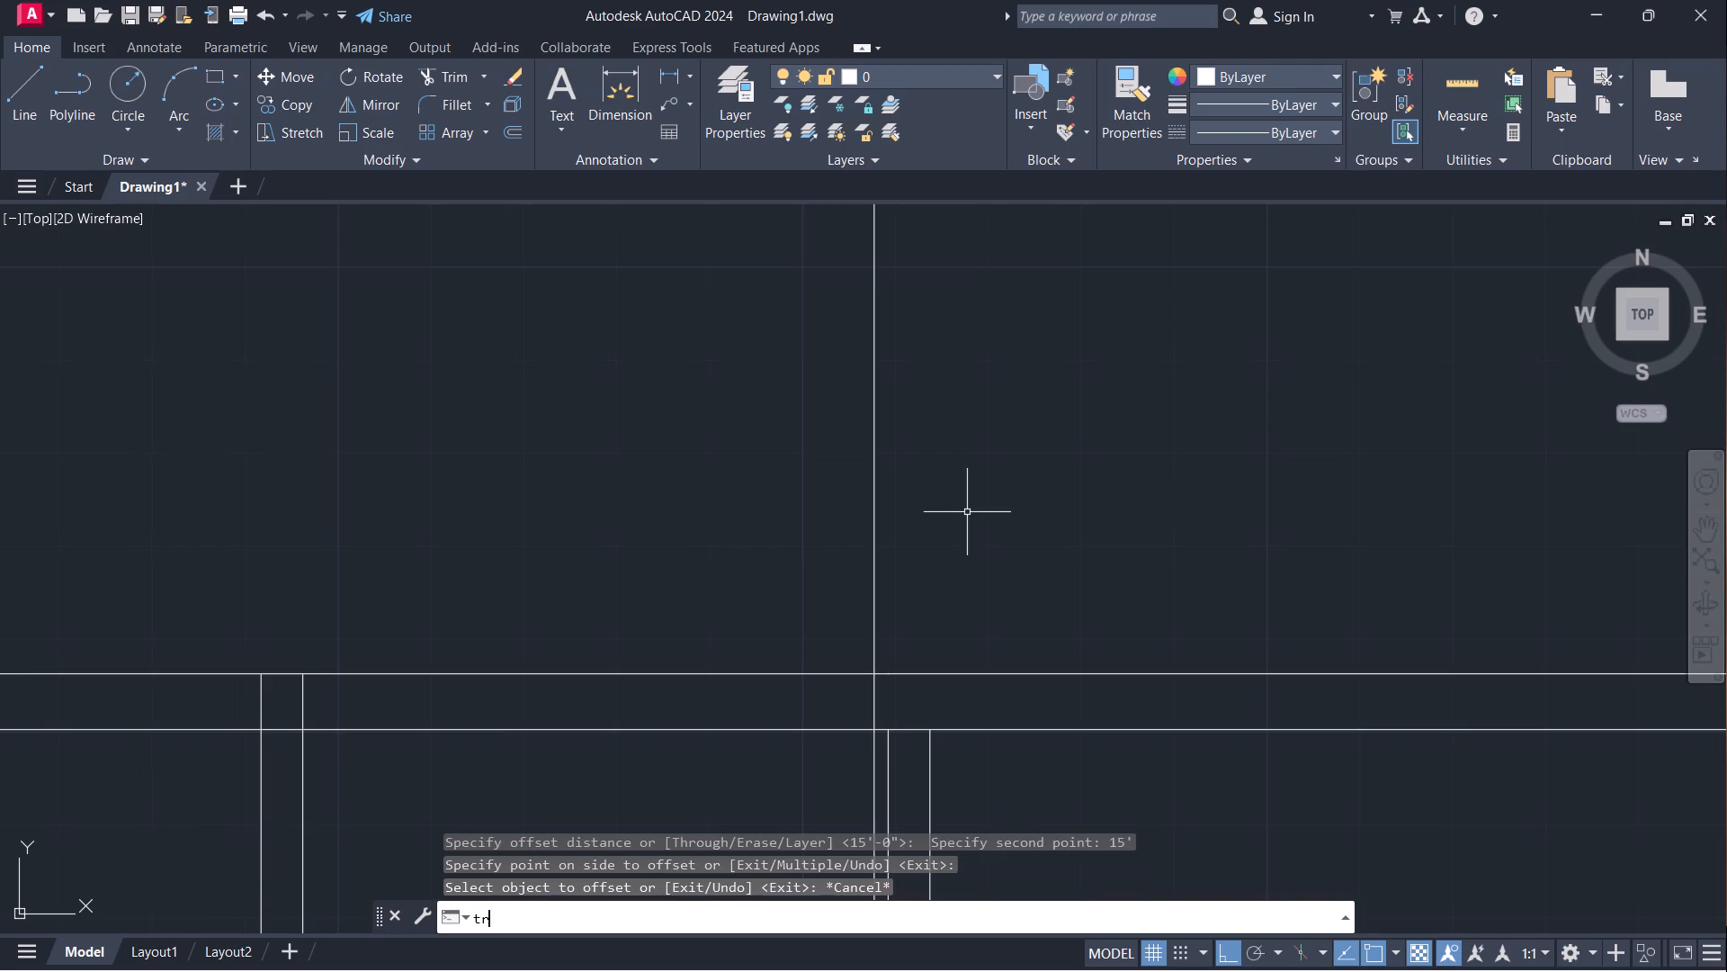
{"action": "key", "text": "Return"}
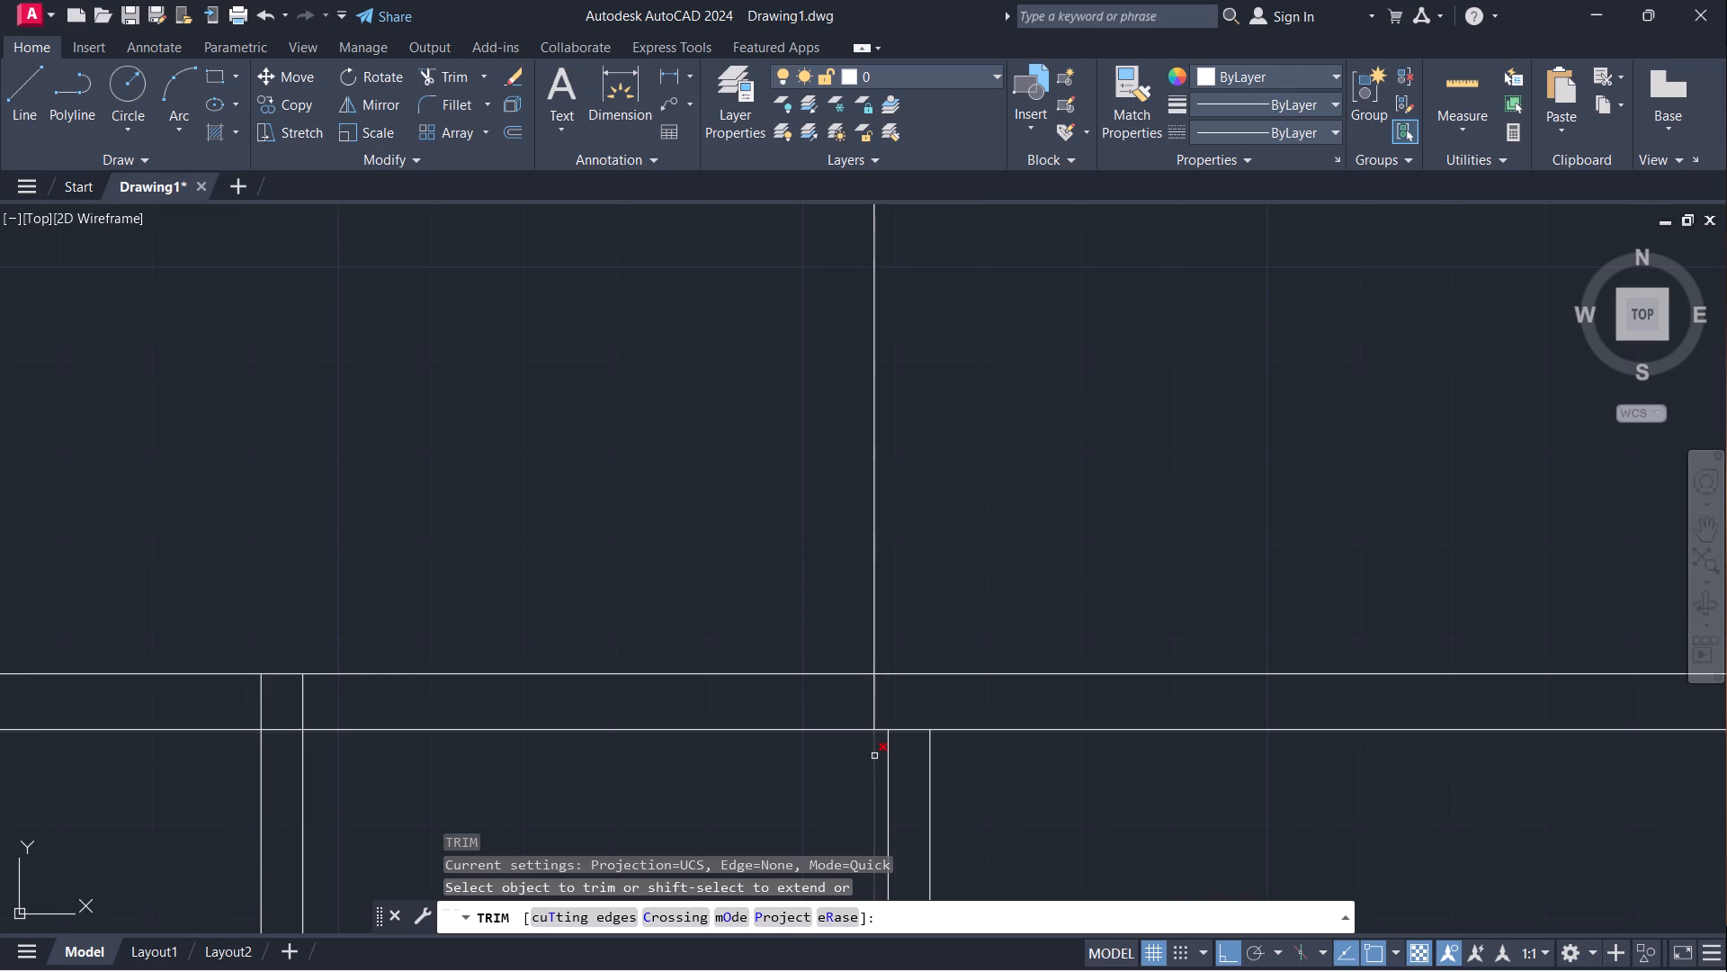
{"action": "left_click", "coordinate": [874, 757]}
{"action": "scroll", "coordinate": [1184, 418], "scroll_direction": "down", "scroll_amount": 2}
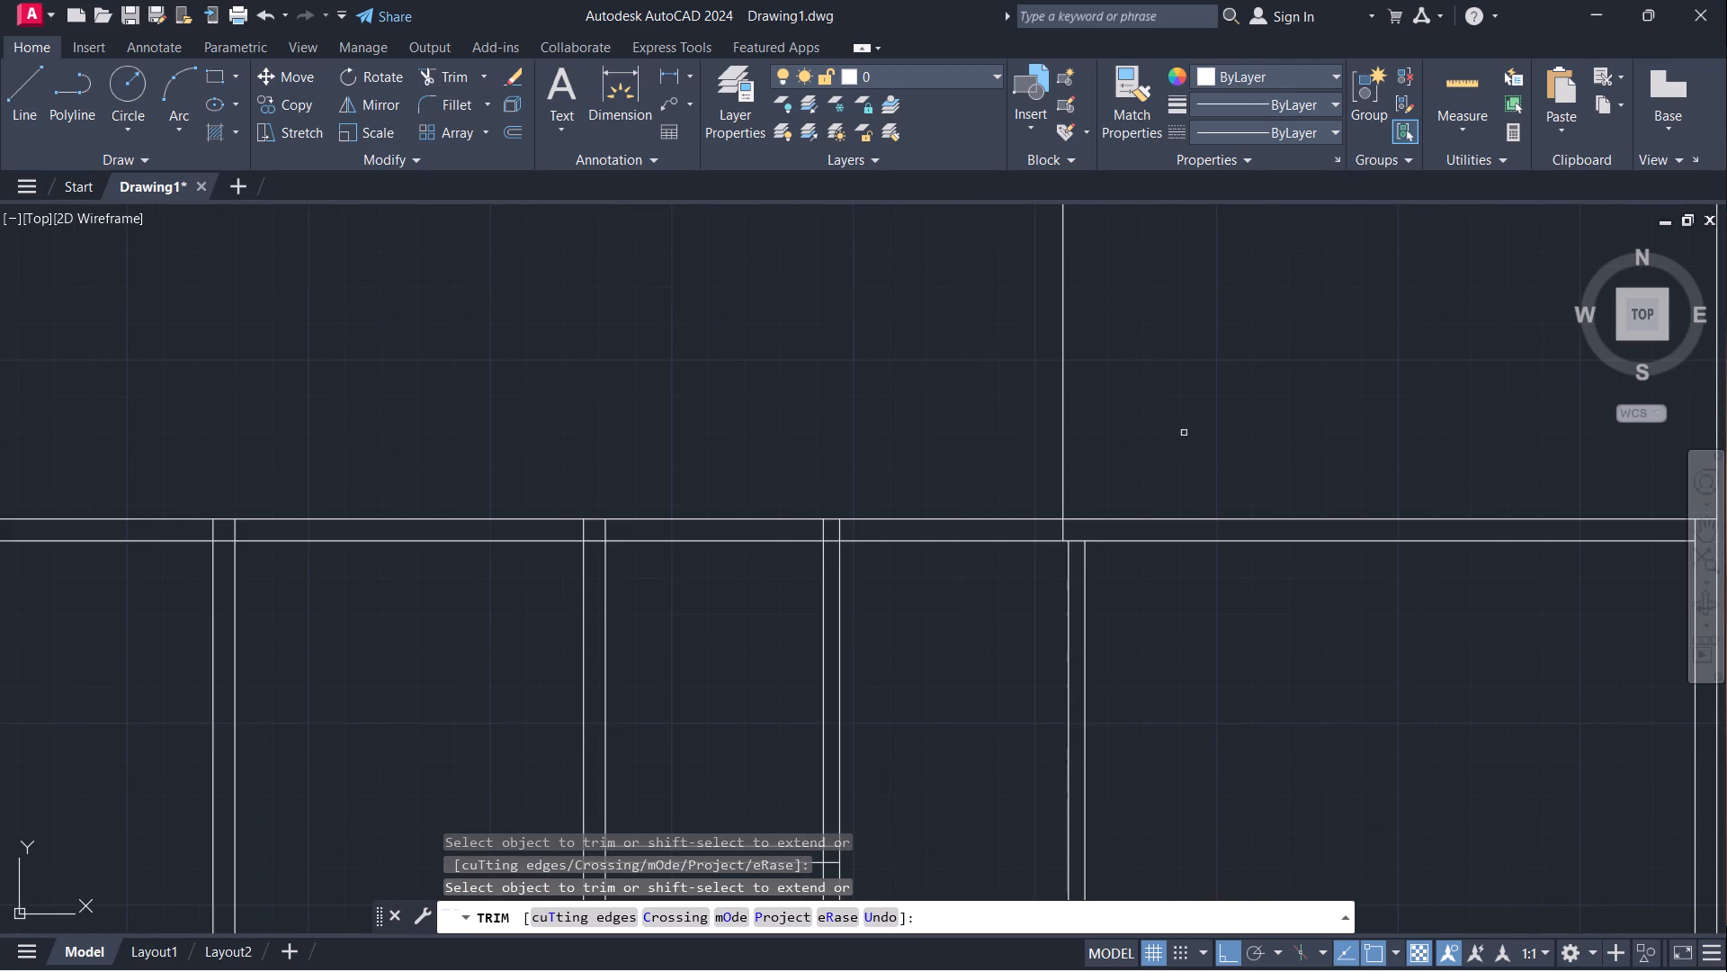
{"action": "middle_click_drag", "start_coordinate": [1191, 425], "coordinate": [1055, 667]}
{"action": "scroll", "coordinate": [1113, 540], "scroll_direction": "down", "scroll_amount": 1}
{"action": "middle_click_drag", "start_coordinate": [1131, 528], "coordinate": [1278, 529]}
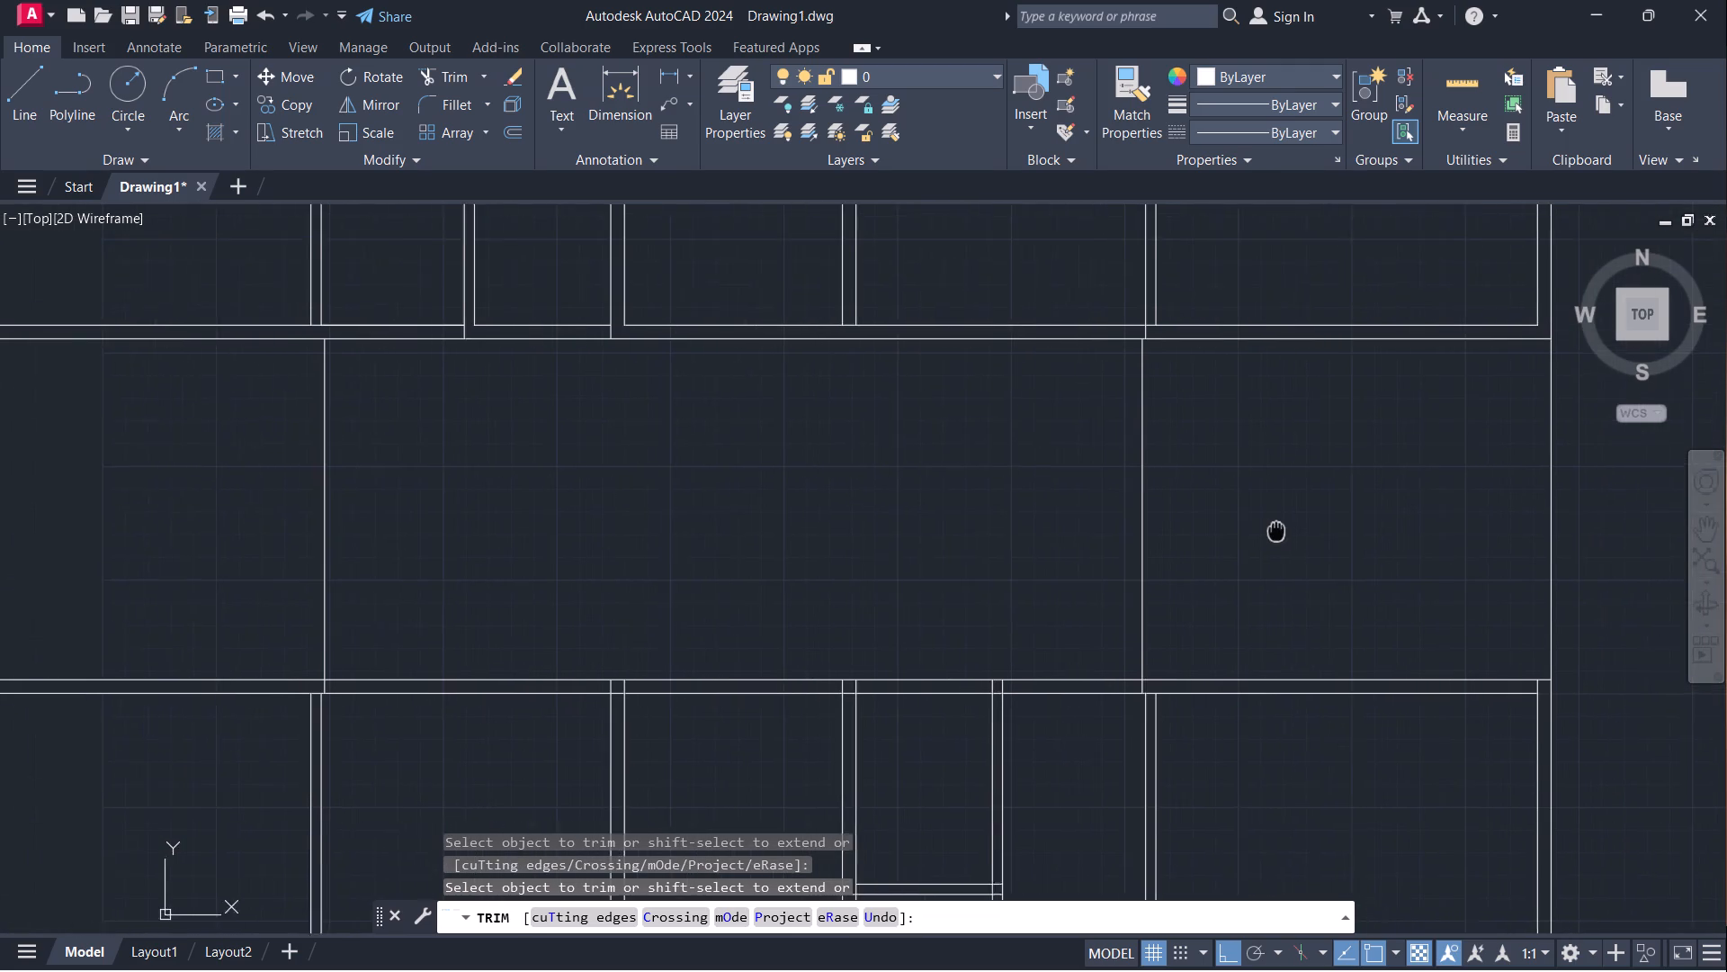
{"action": "middle_click_drag", "start_coordinate": [1278, 529], "coordinate": [1296, 535]}
{"action": "scroll", "coordinate": [1296, 535], "scroll_direction": "down", "scroll_amount": 1}
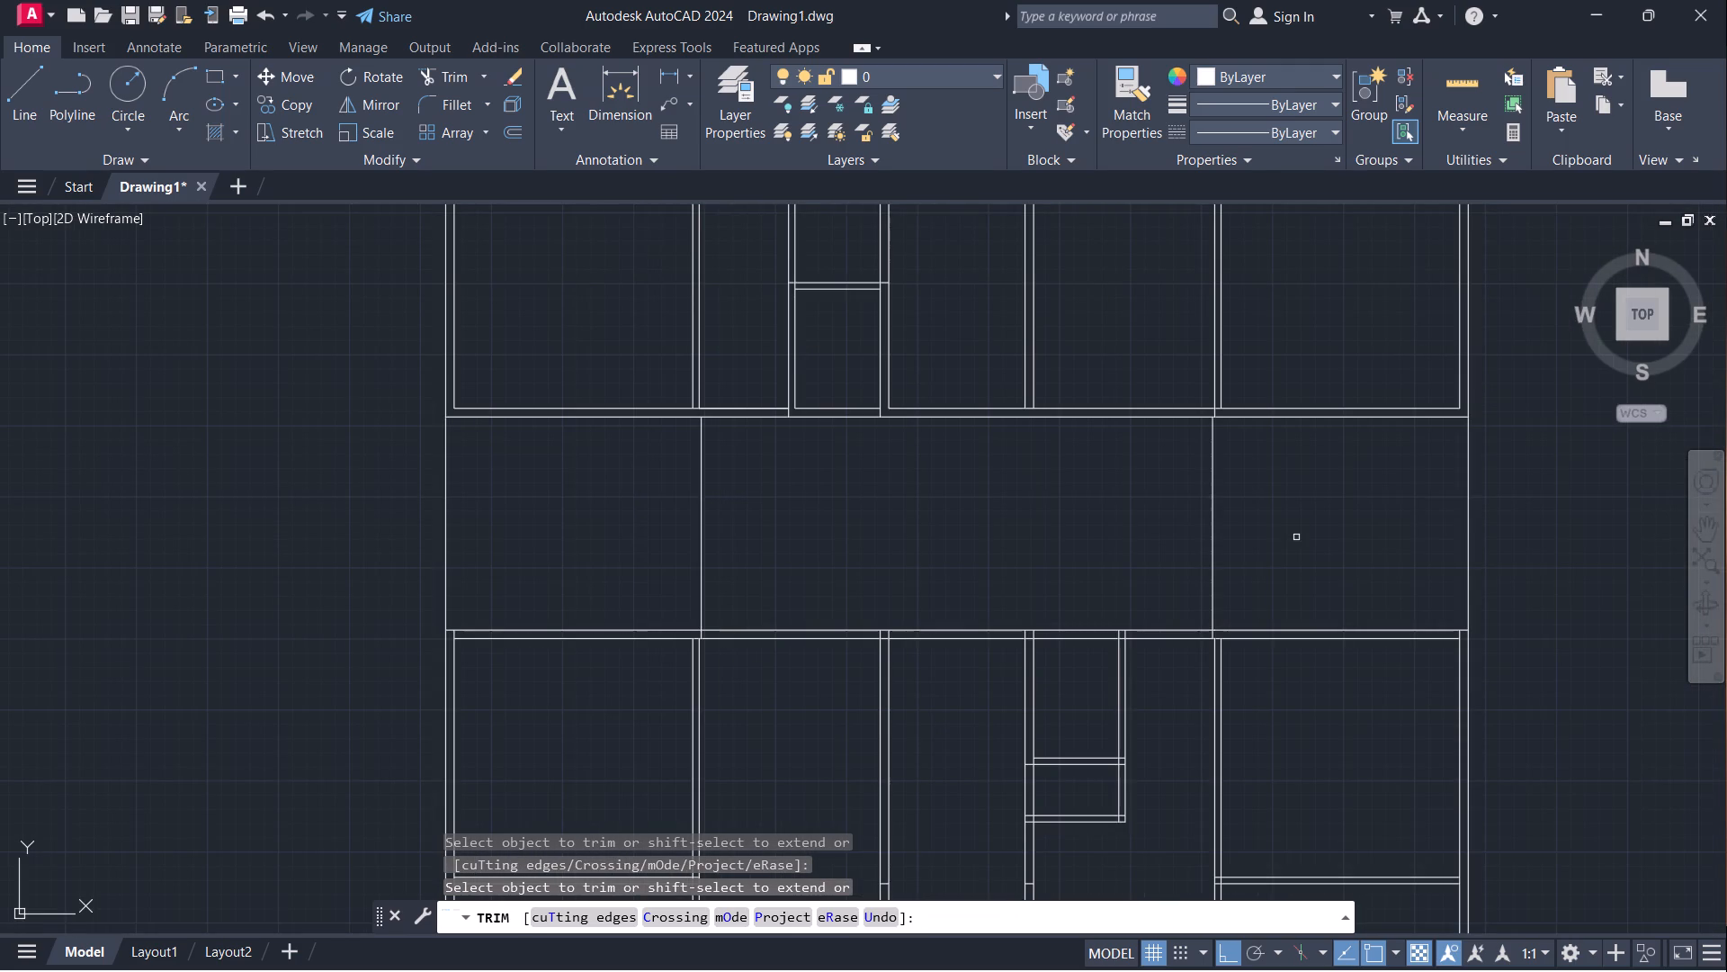
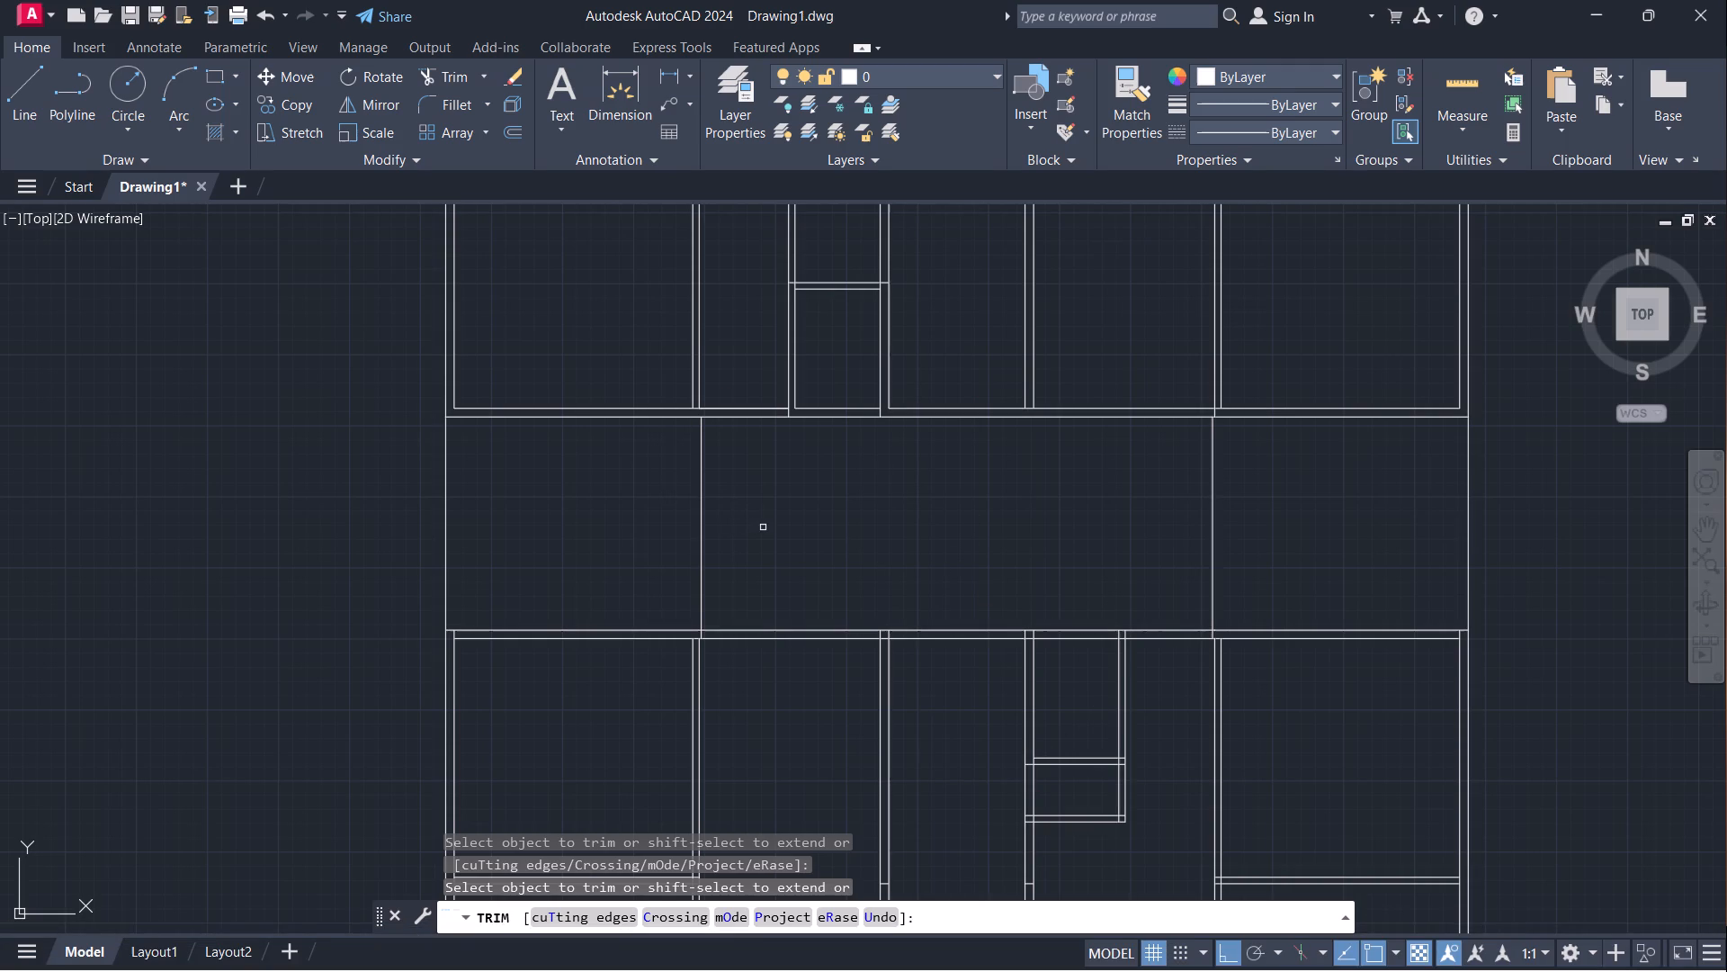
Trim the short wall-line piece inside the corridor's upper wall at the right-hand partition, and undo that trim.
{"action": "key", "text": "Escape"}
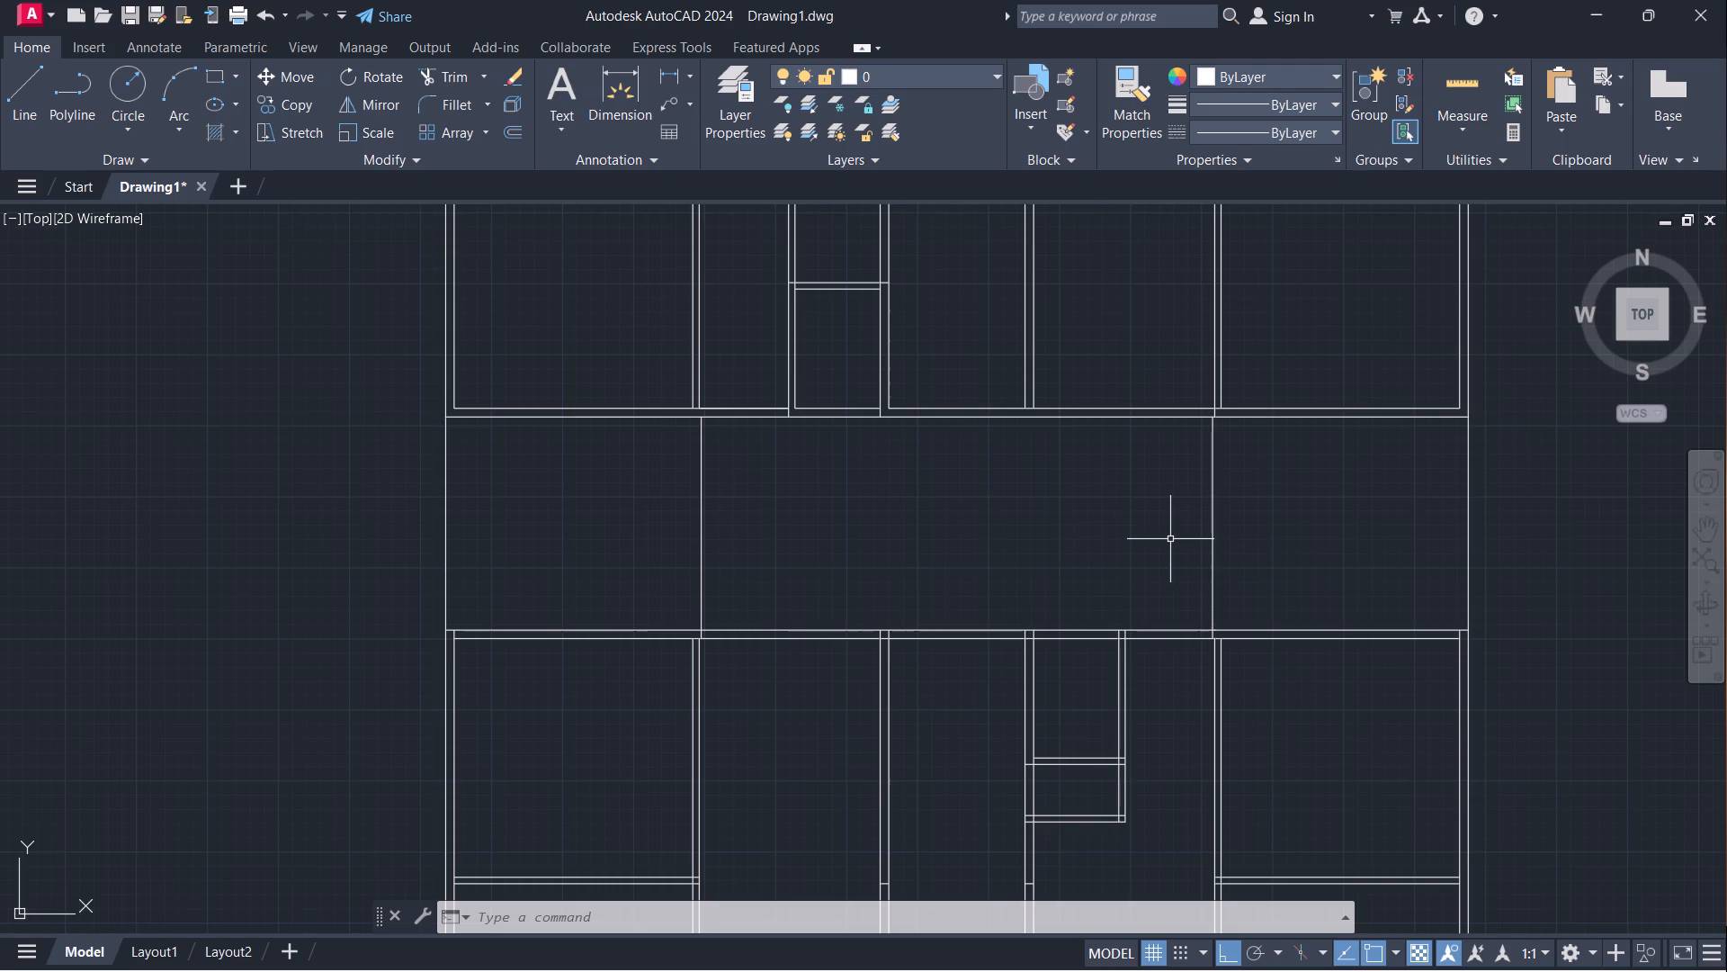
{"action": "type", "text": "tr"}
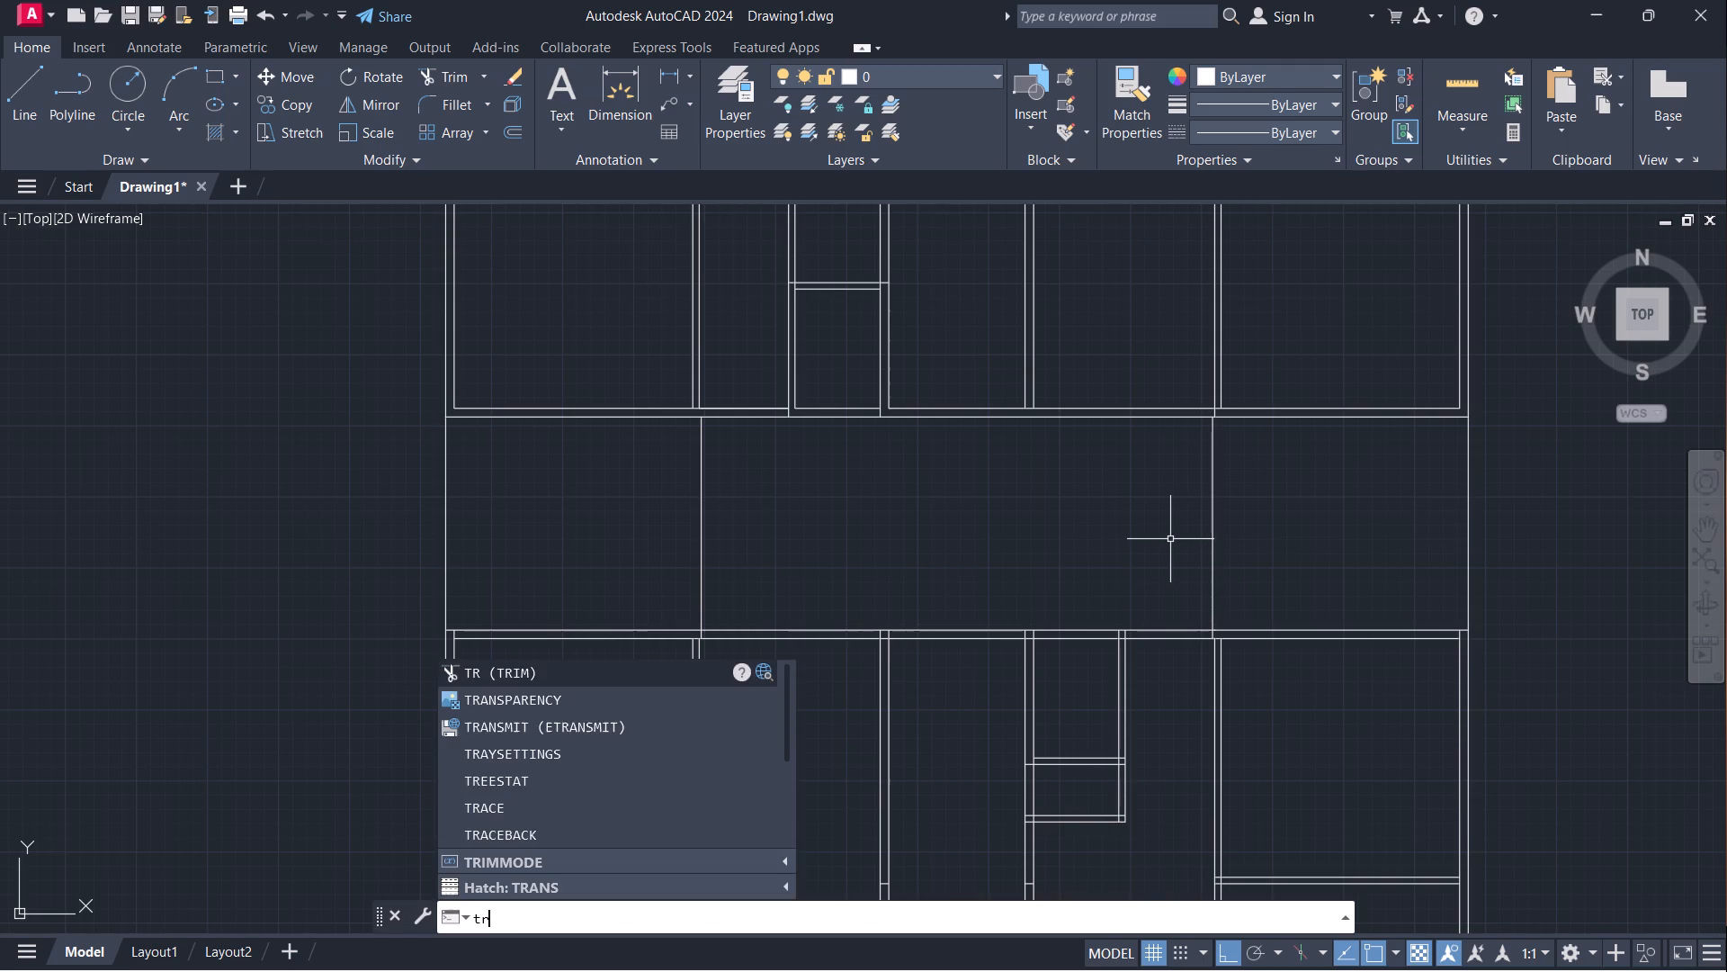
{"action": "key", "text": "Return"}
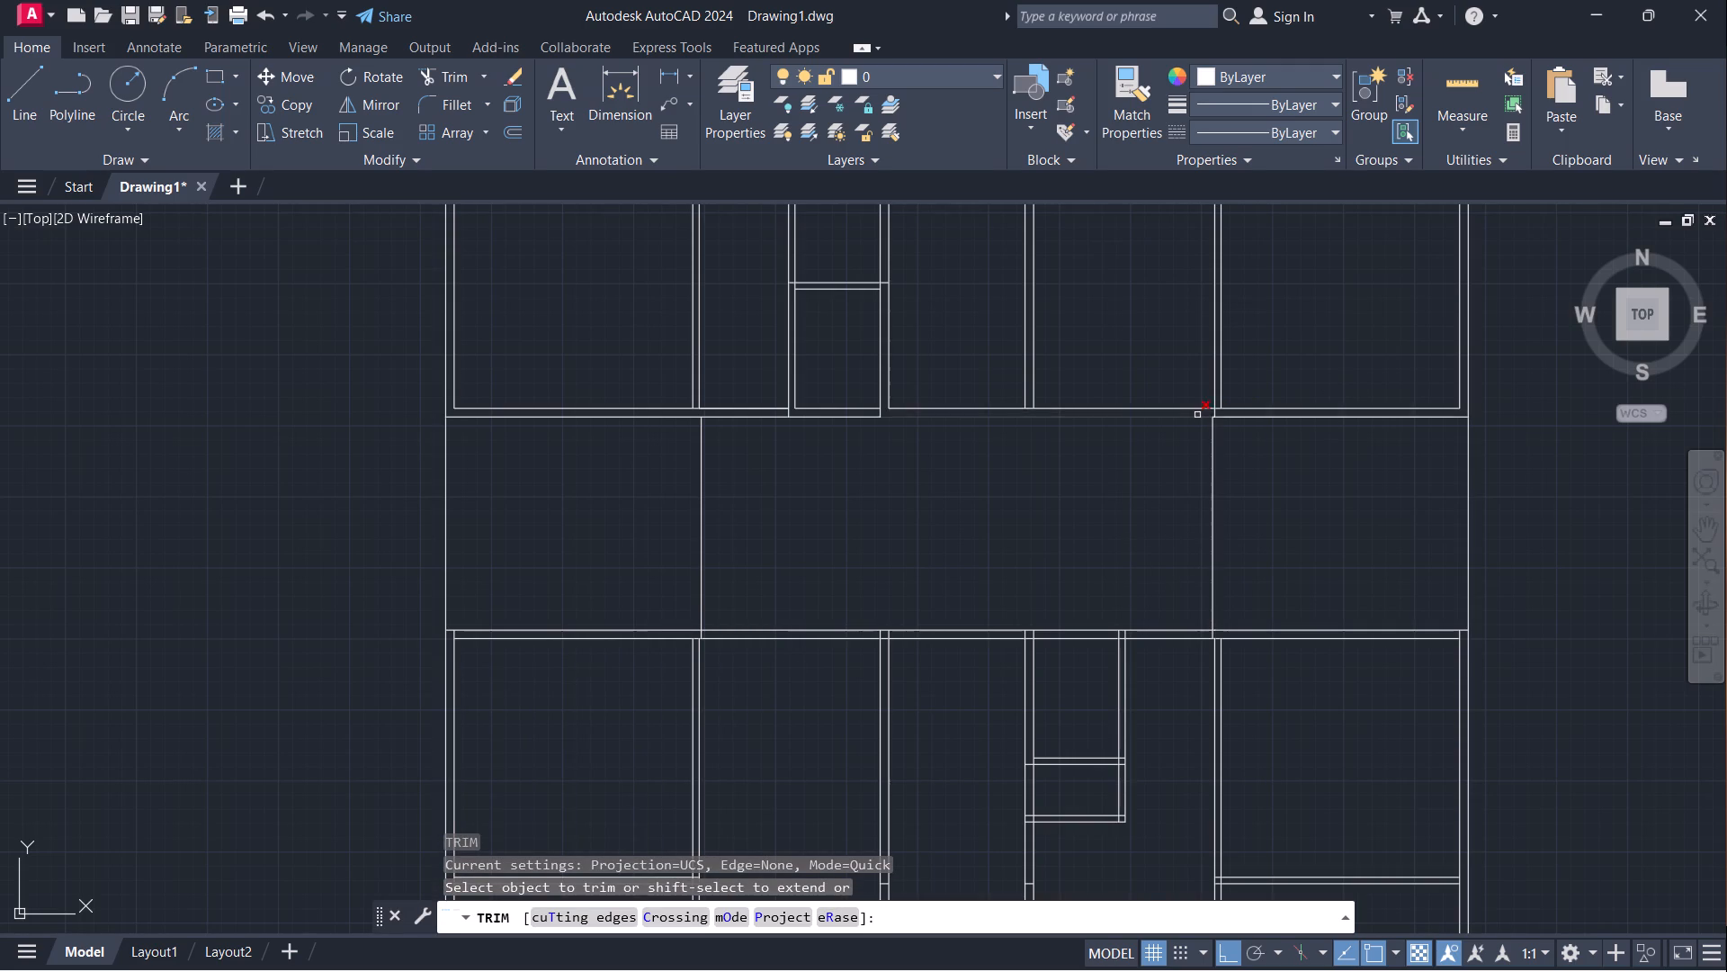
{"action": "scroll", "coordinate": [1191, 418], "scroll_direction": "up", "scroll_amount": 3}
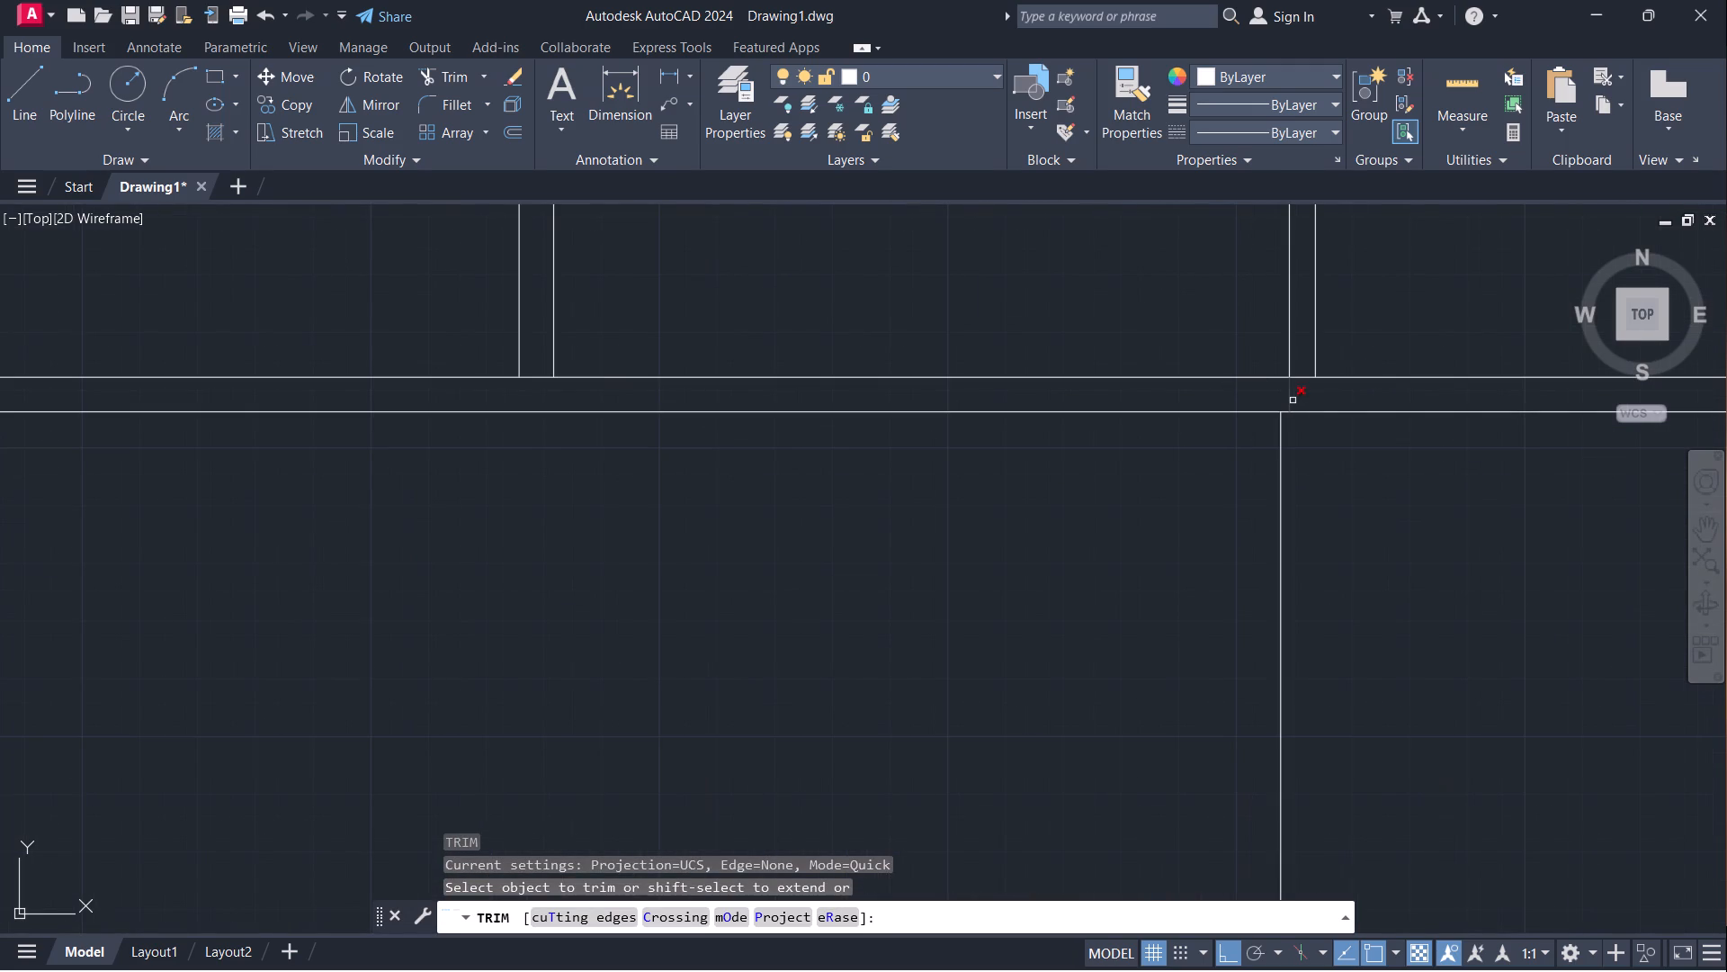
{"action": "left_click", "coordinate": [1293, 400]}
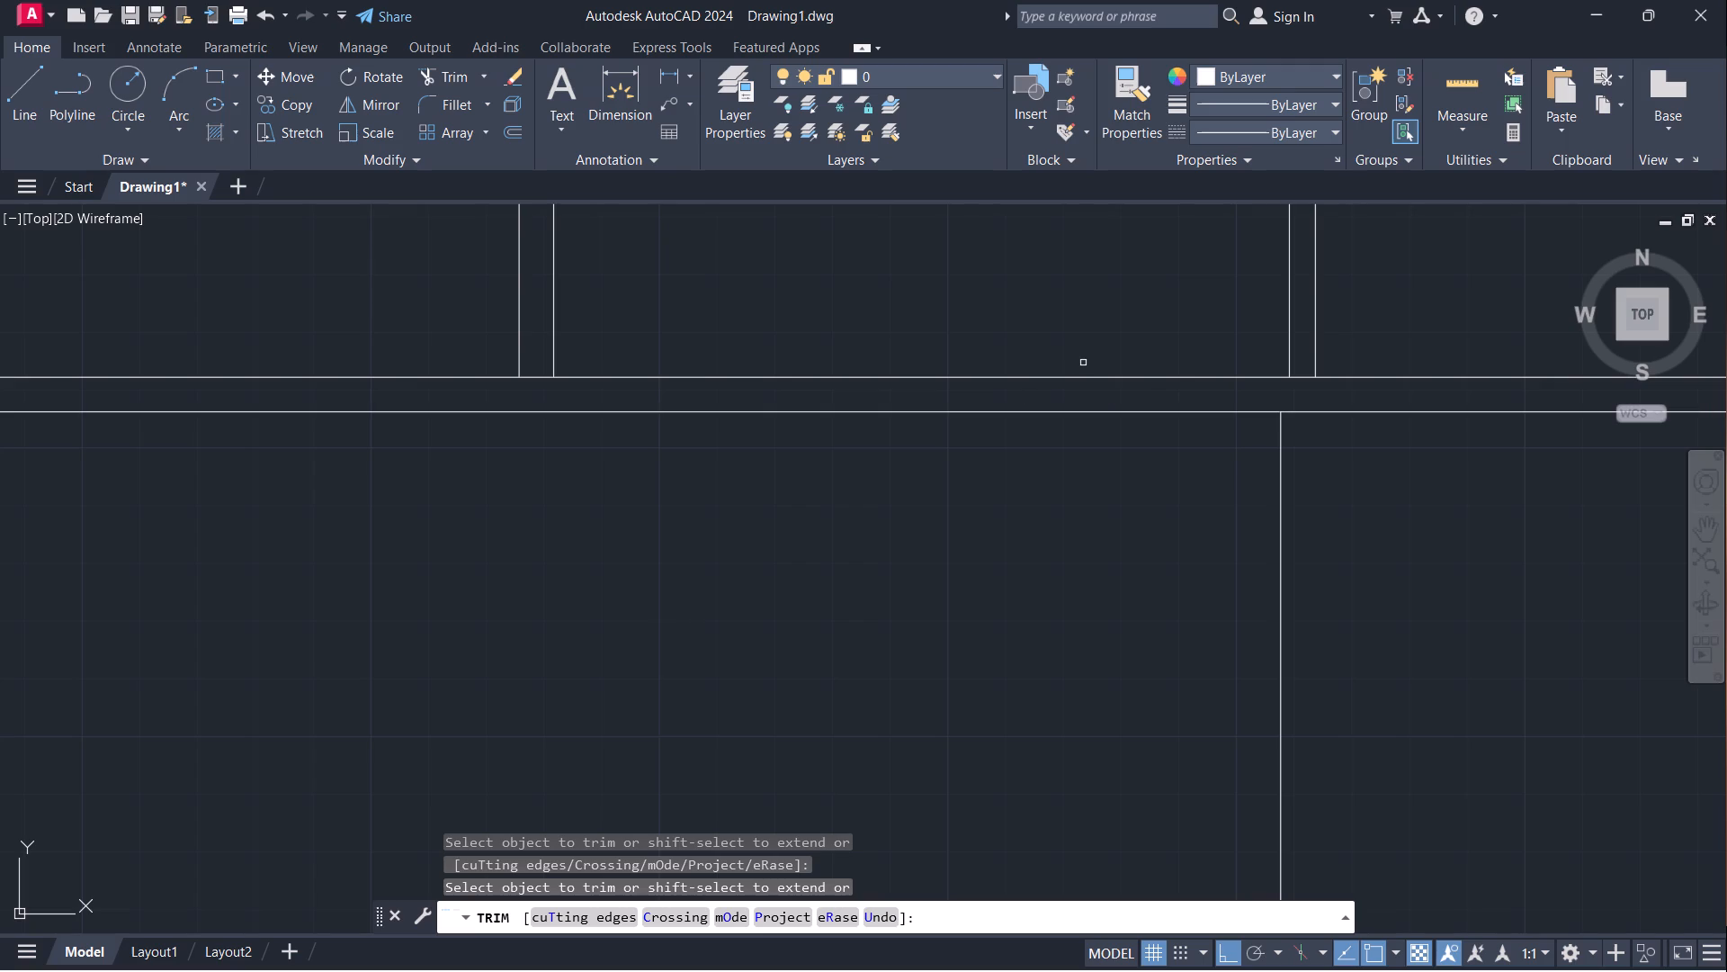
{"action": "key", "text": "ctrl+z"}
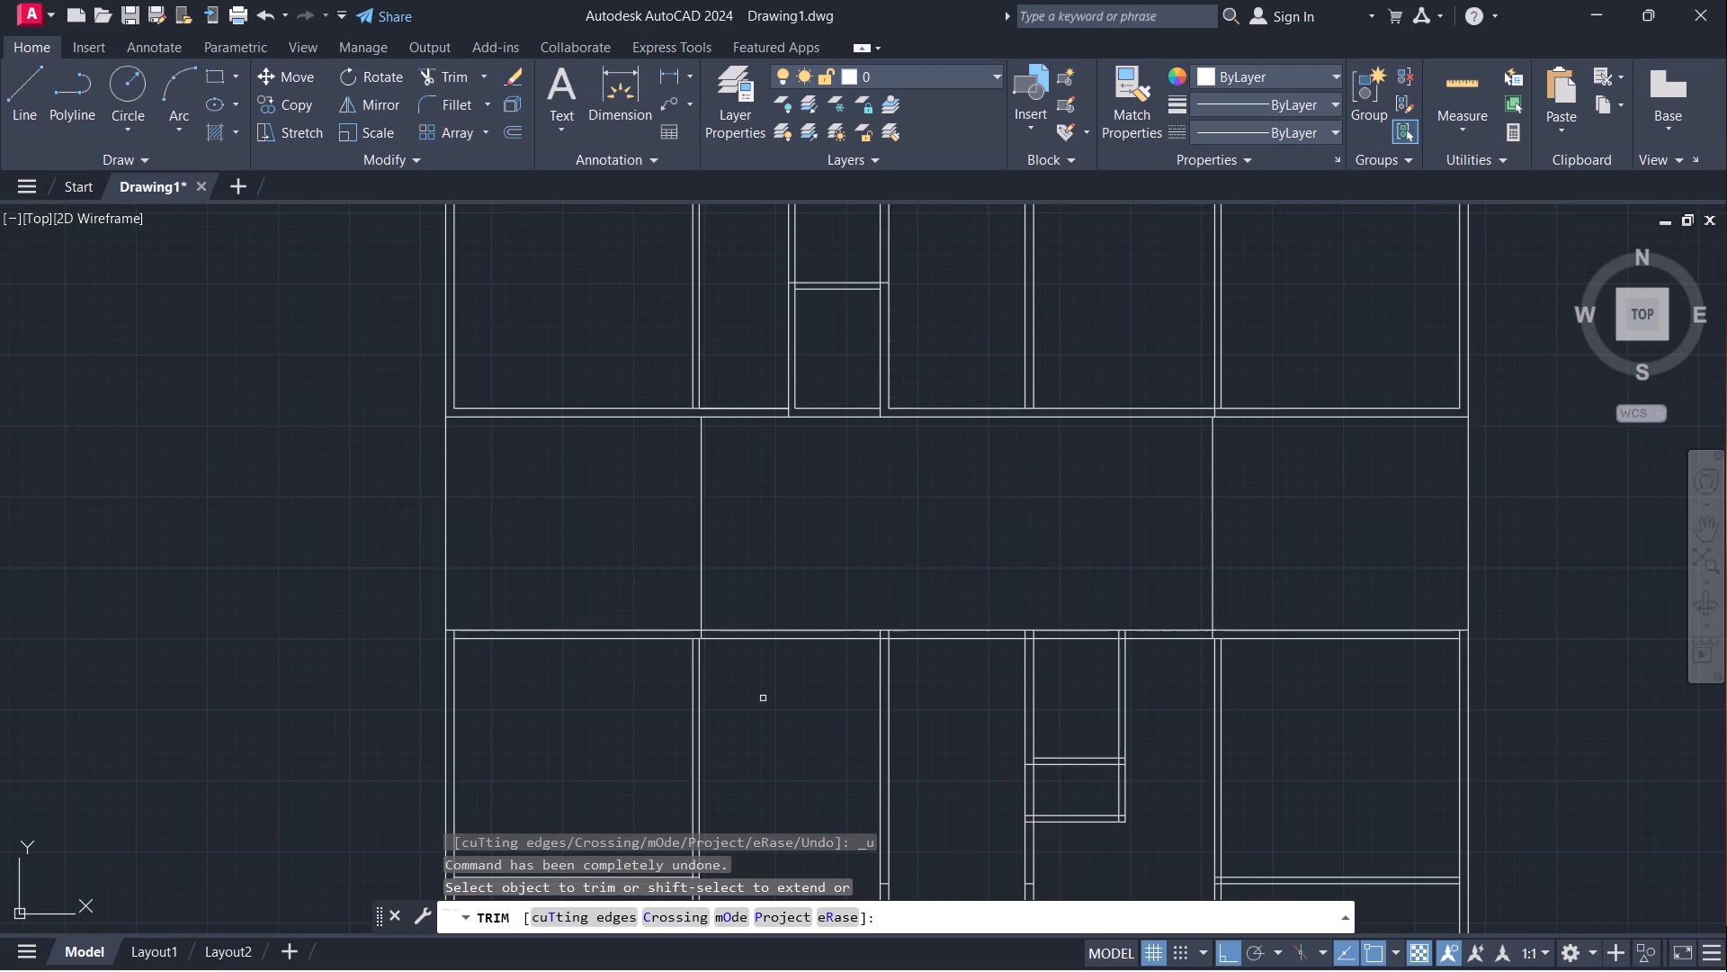
Trim the lower end of the corridor's right-hand partition line back to the upper edge of the lower wall.
{"action": "scroll", "coordinate": [710, 672], "scroll_direction": "up", "scroll_amount": 1}
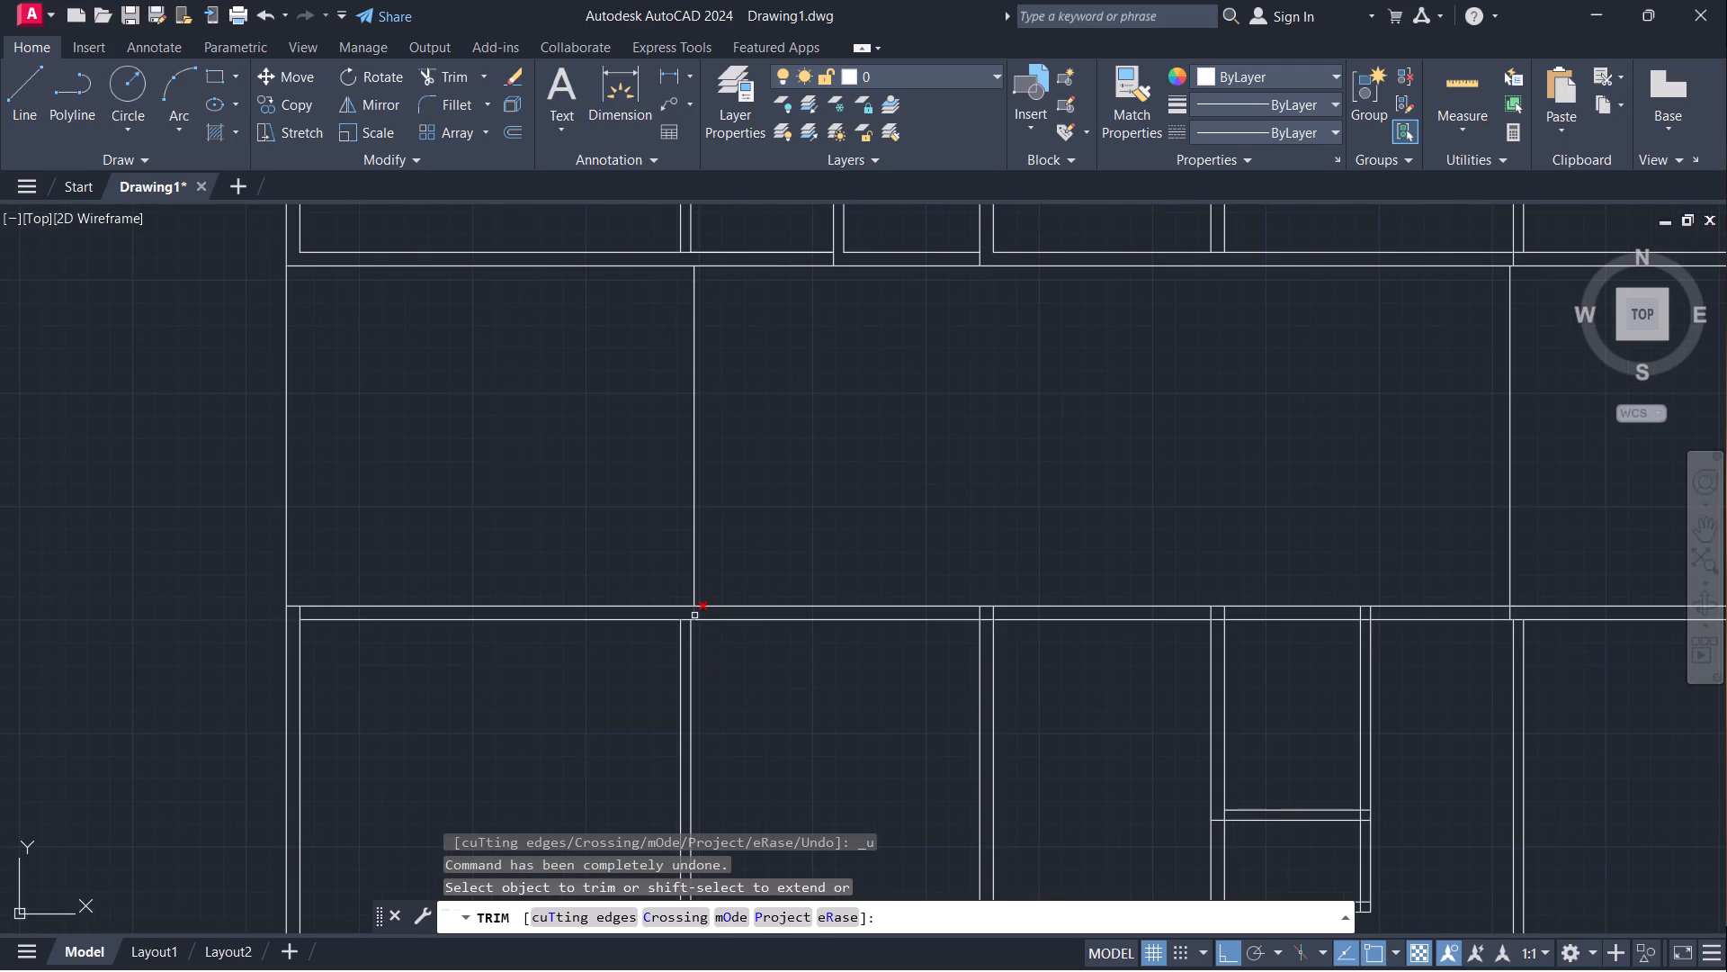
{"action": "scroll", "coordinate": [791, 473], "scroll_direction": "down", "scroll_amount": 1}
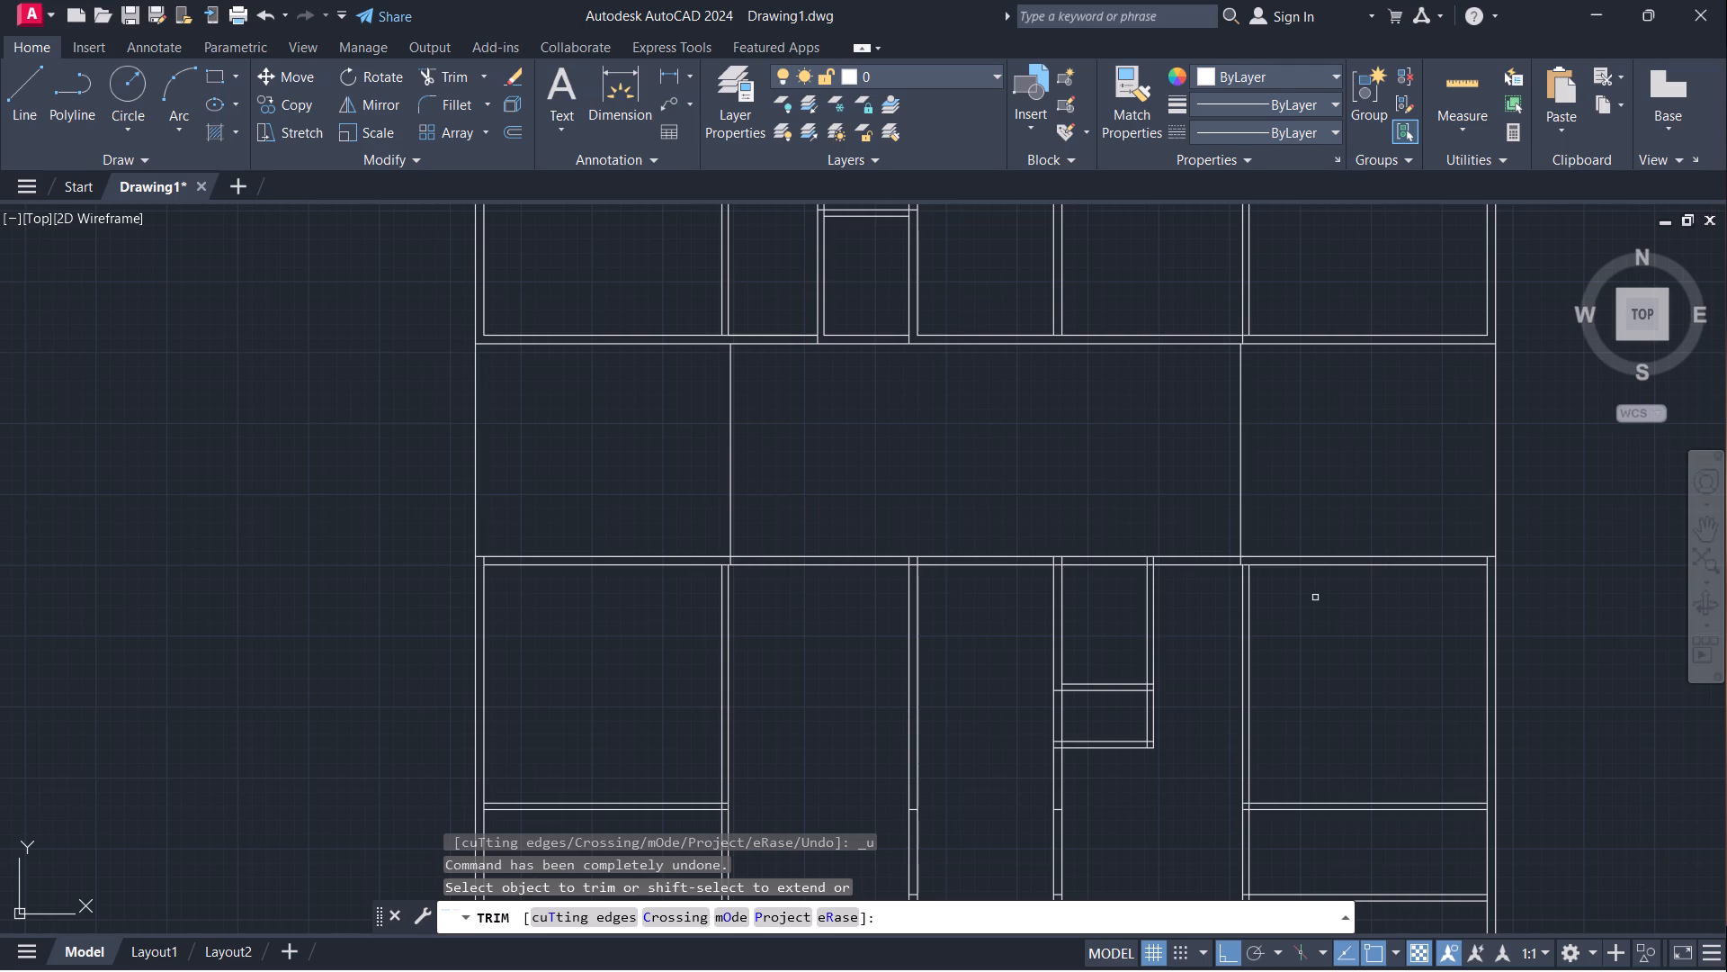
{"action": "scroll", "coordinate": [1315, 598], "scroll_direction": "up", "scroll_amount": 1}
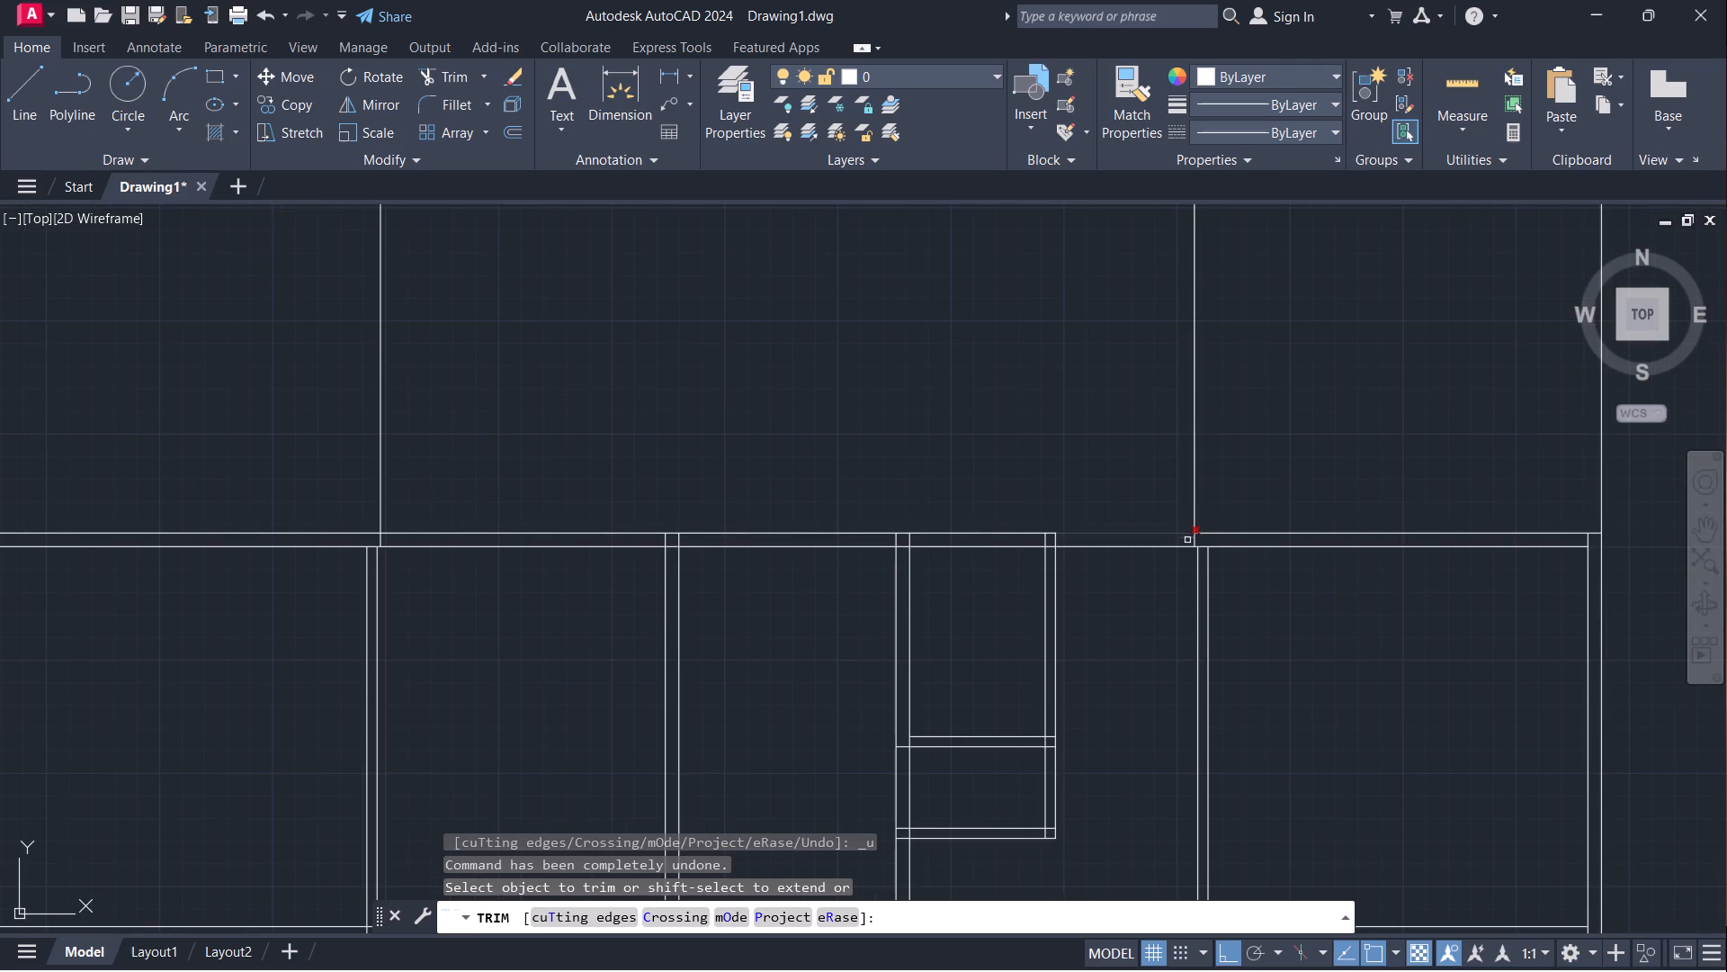
{"action": "left_click", "coordinate": [1195, 546]}
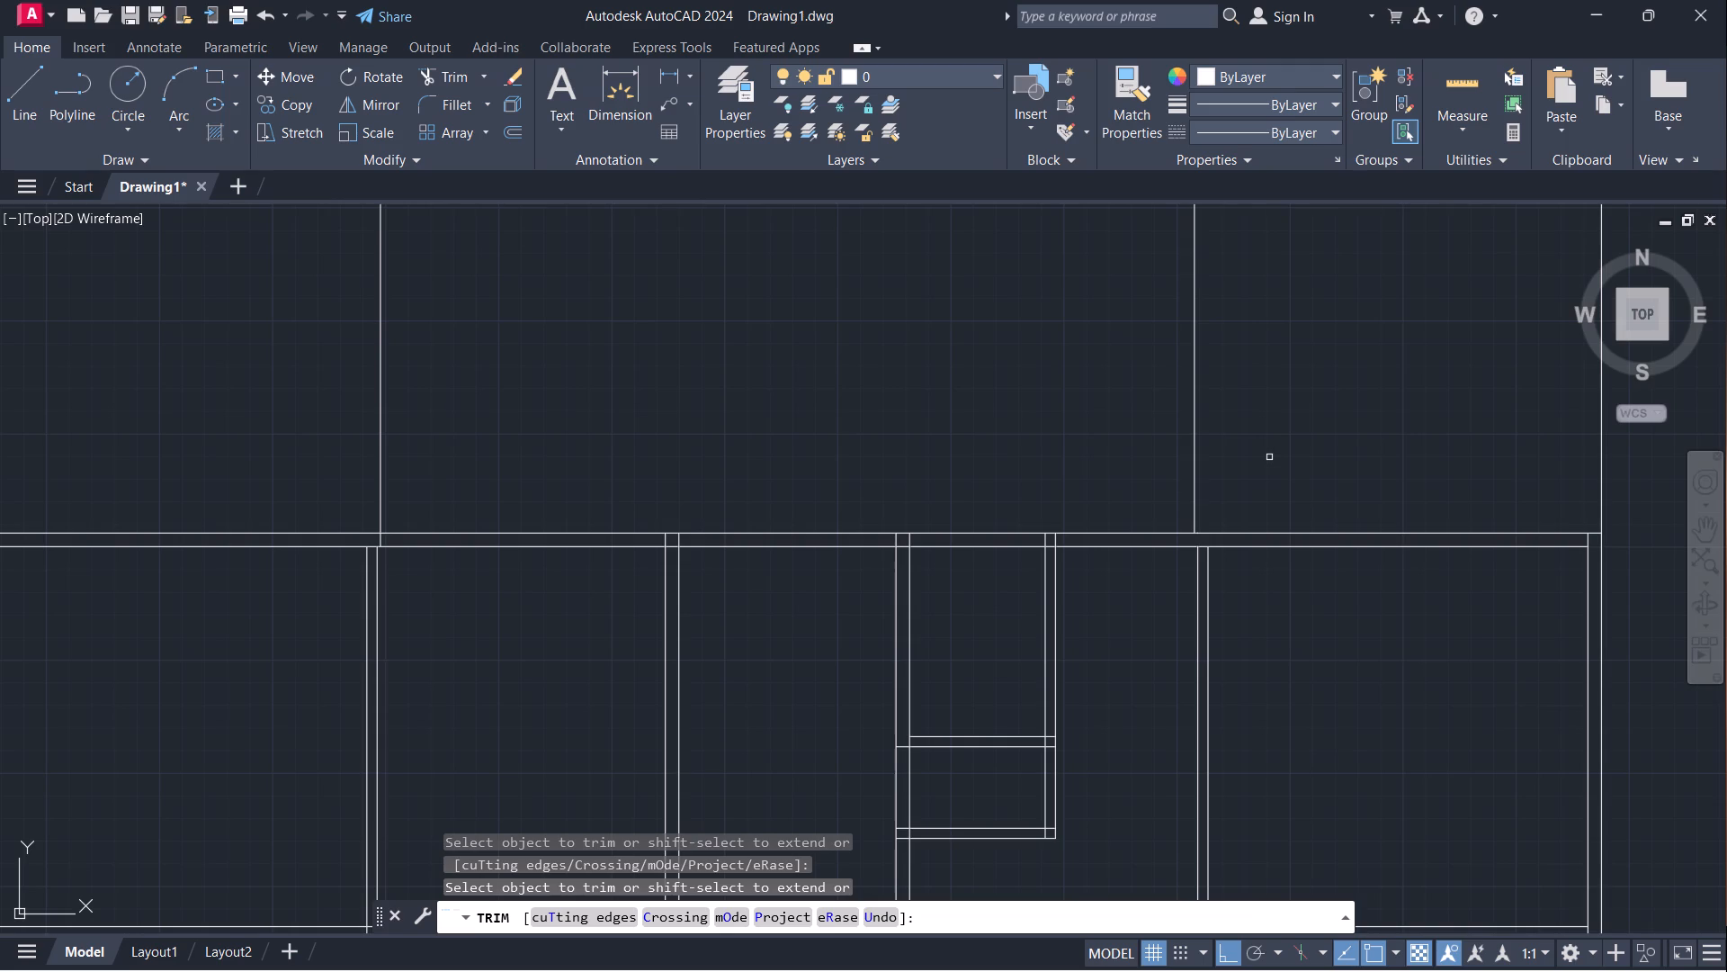
{"action": "key", "text": "Escape"}
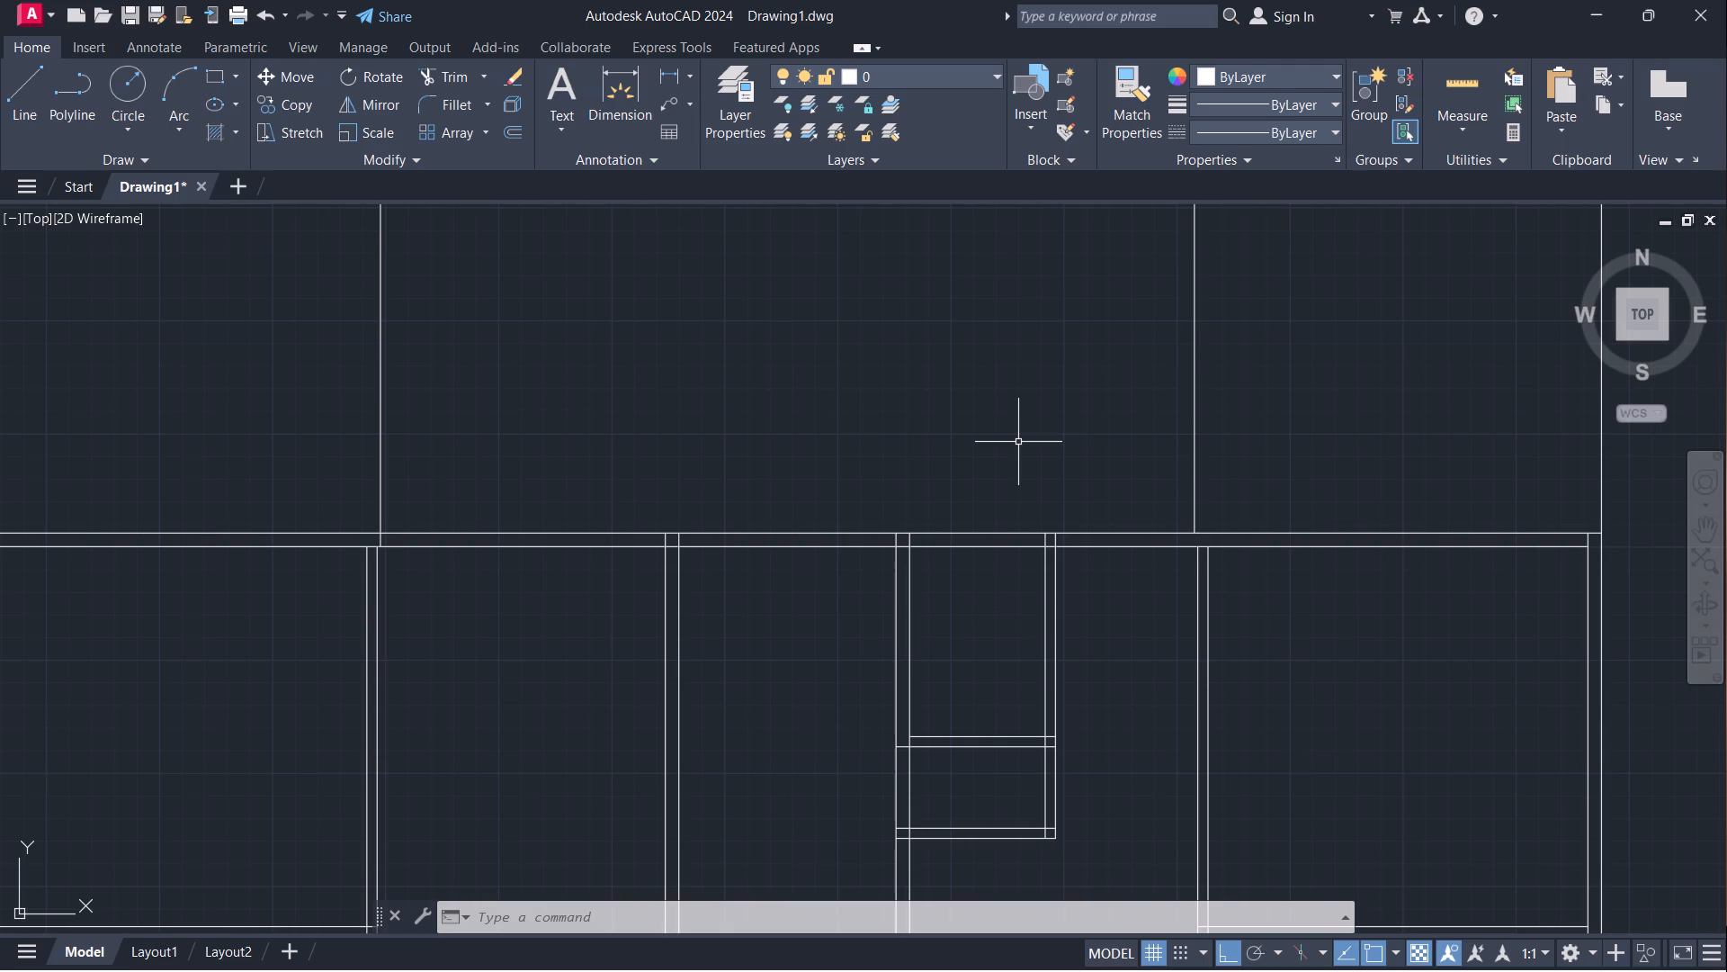
Extend the left and right partition lines across the corridor up to the far line of the upper wall.
{"action": "scroll", "coordinate": [1038, 426], "scroll_direction": "down", "scroll_amount": 1}
{"action": "middle_click_drag", "start_coordinate": [1037, 400], "coordinate": [1013, 490]}
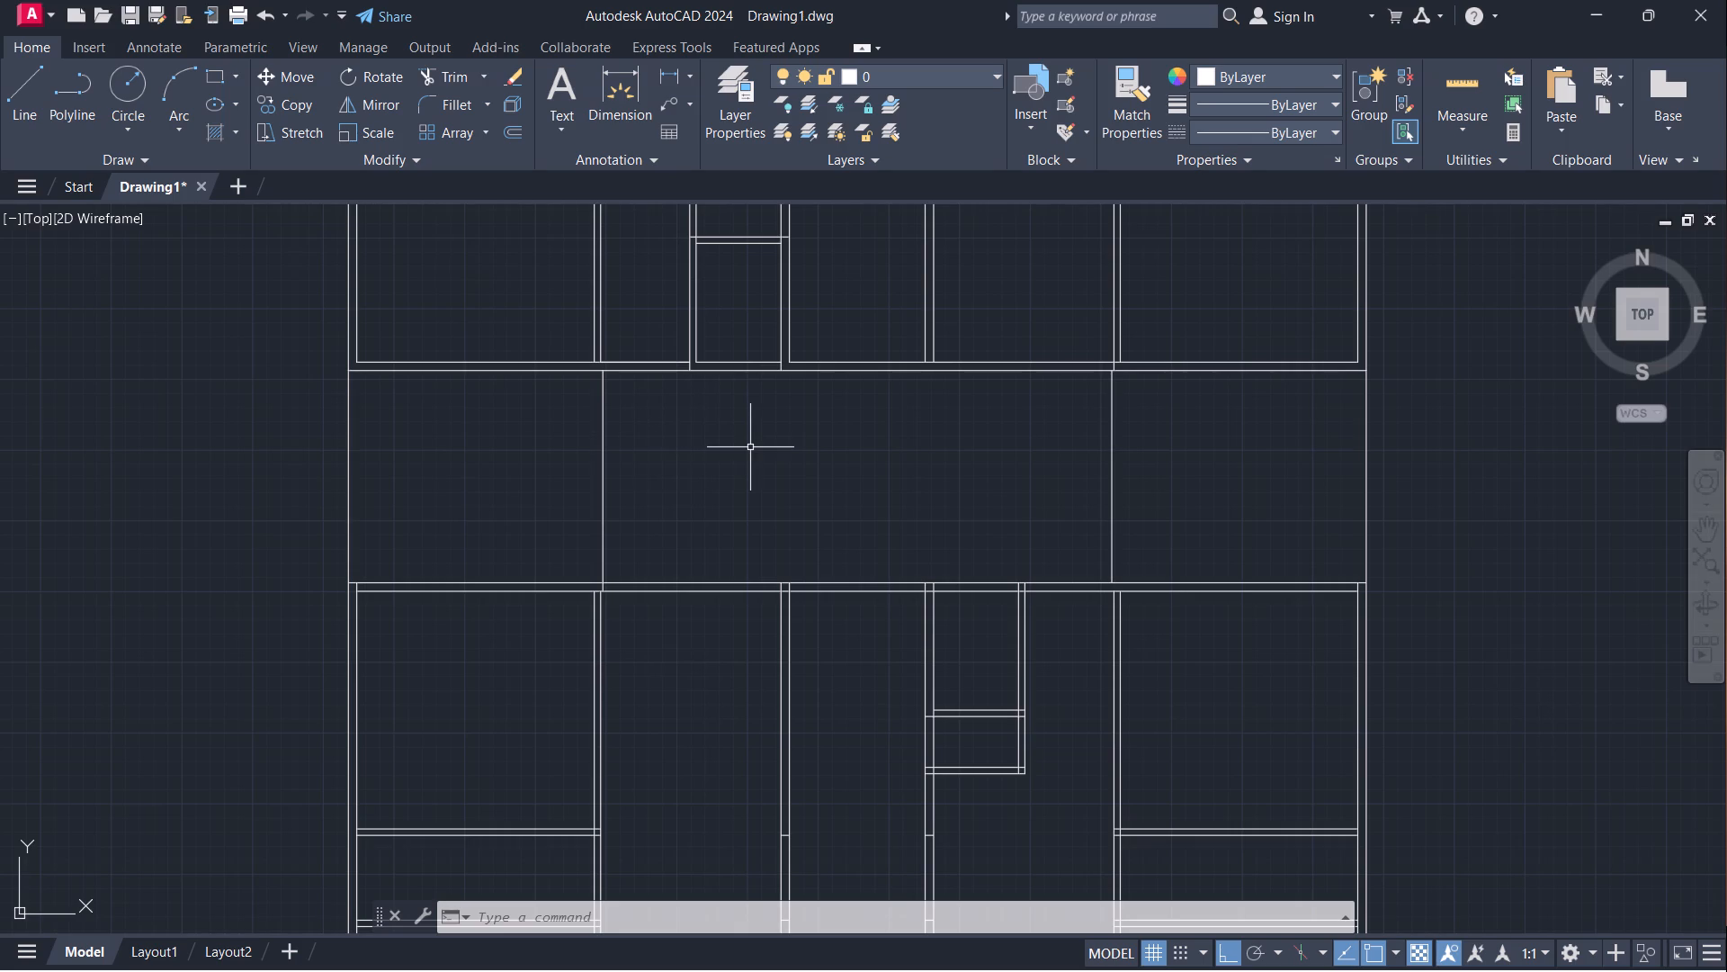
{"action": "key", "text": "Escape"}
{"action": "type", "text": "ex"}
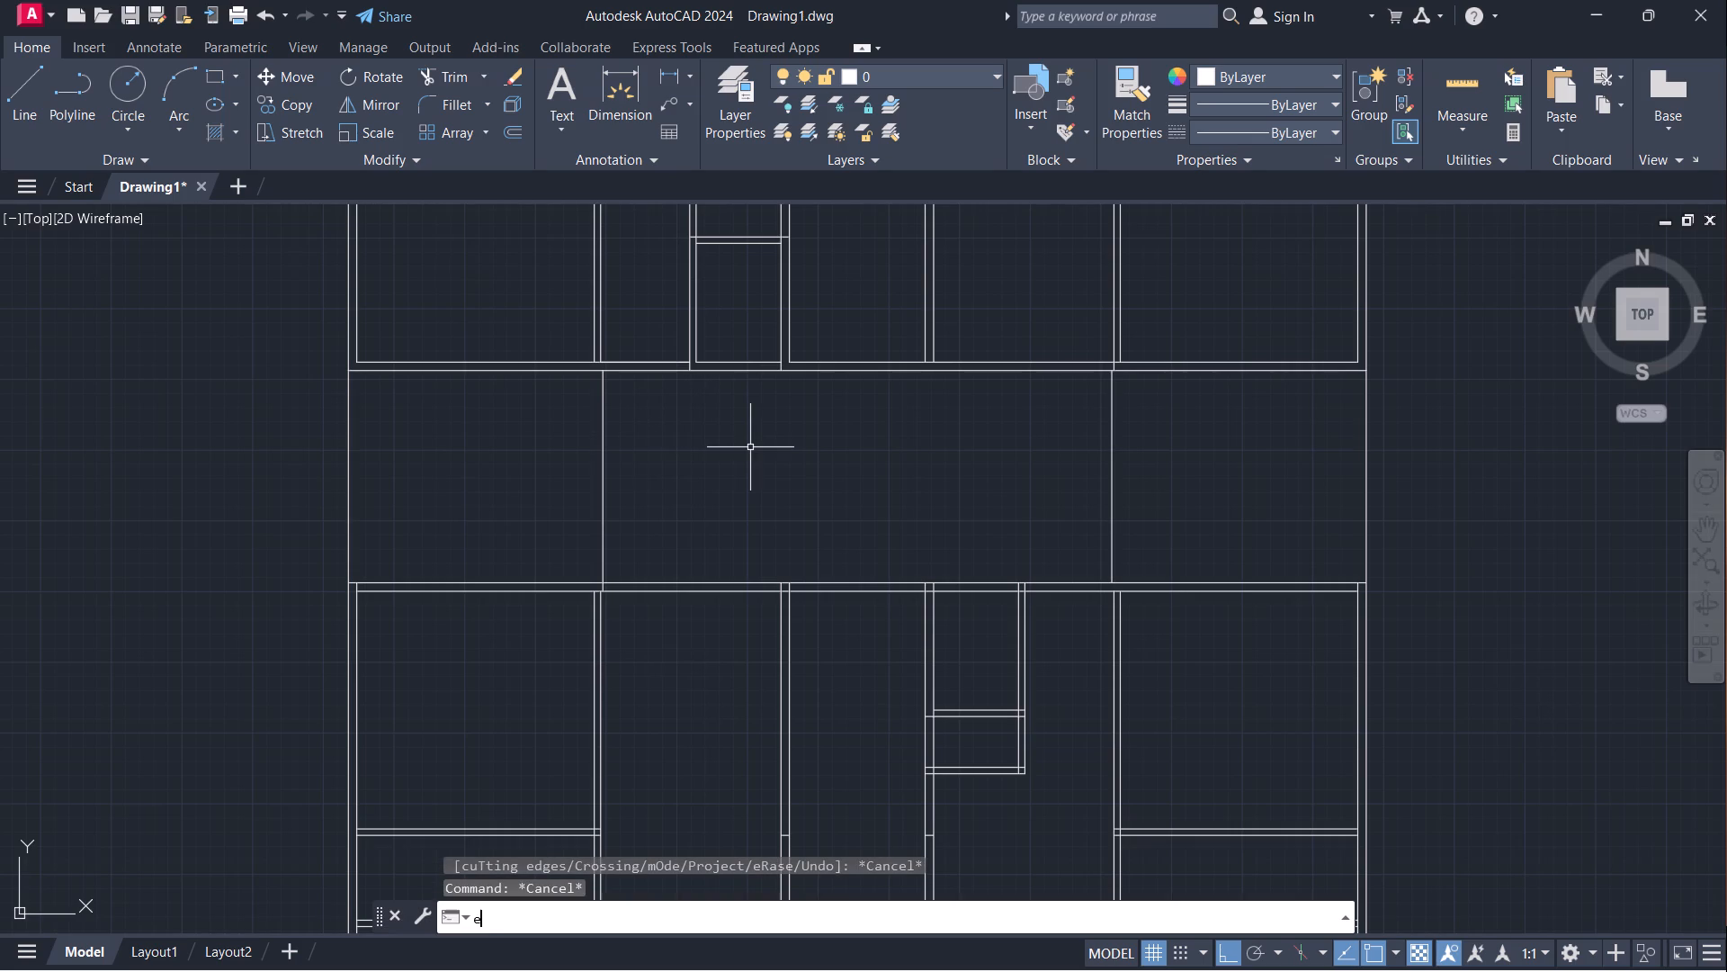
{"action": "key", "text": "Return"}
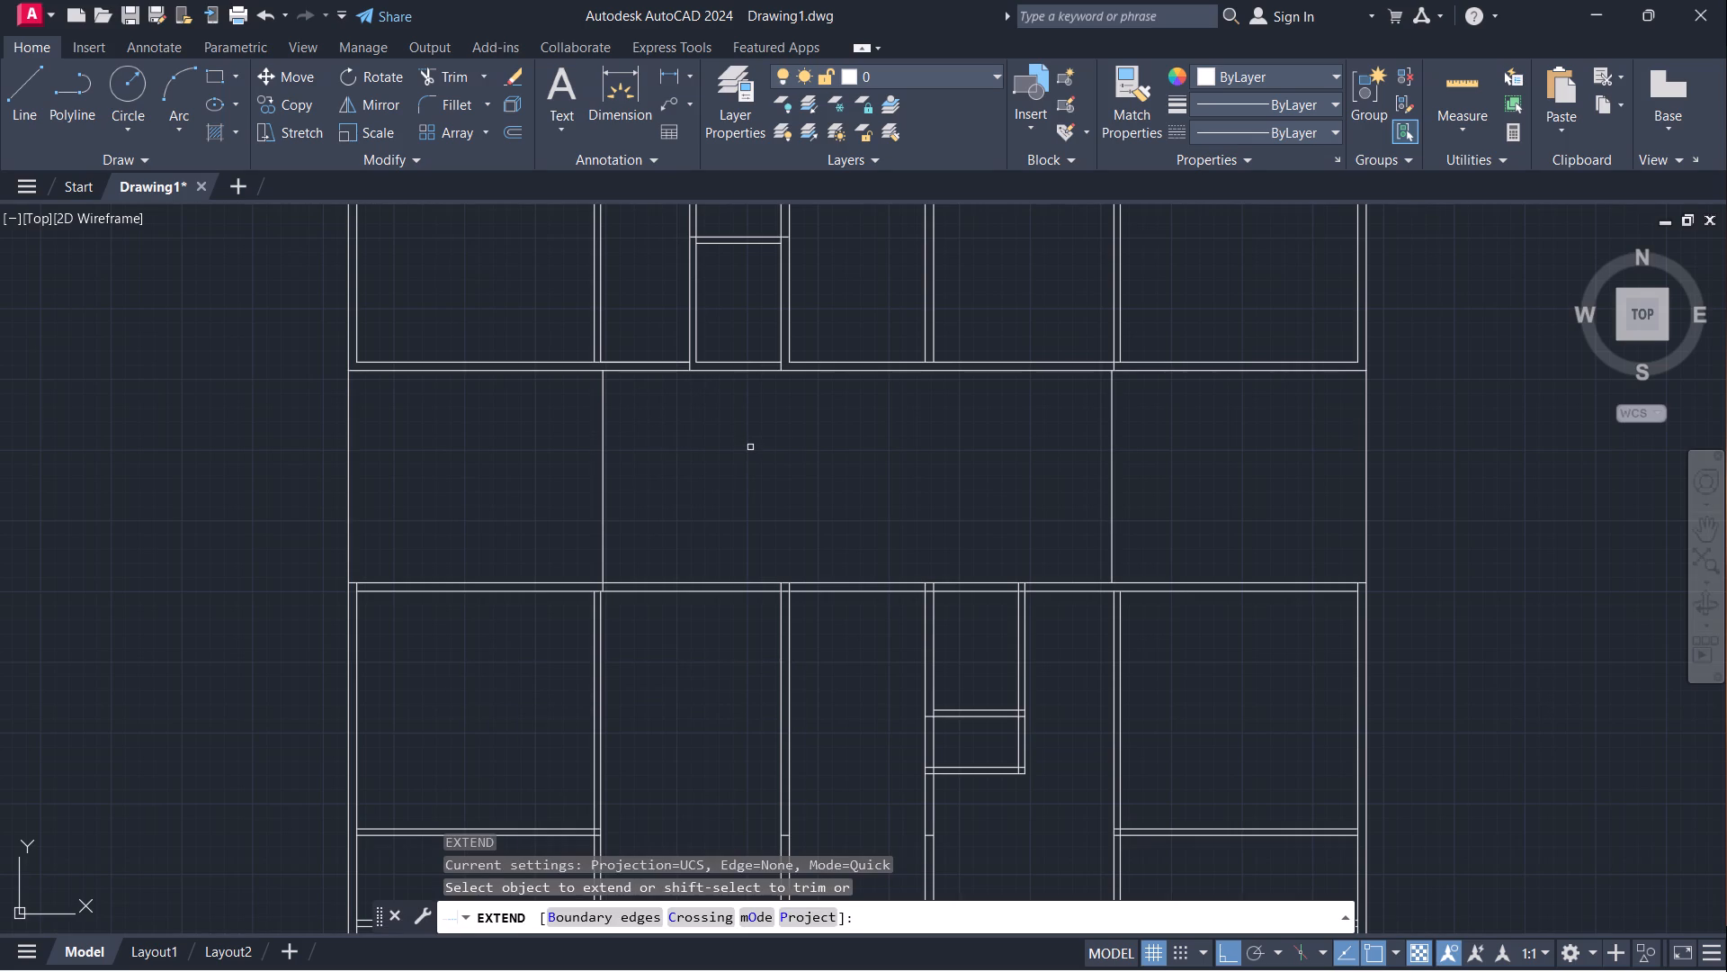
{"action": "left_click", "coordinate": [601, 400]}
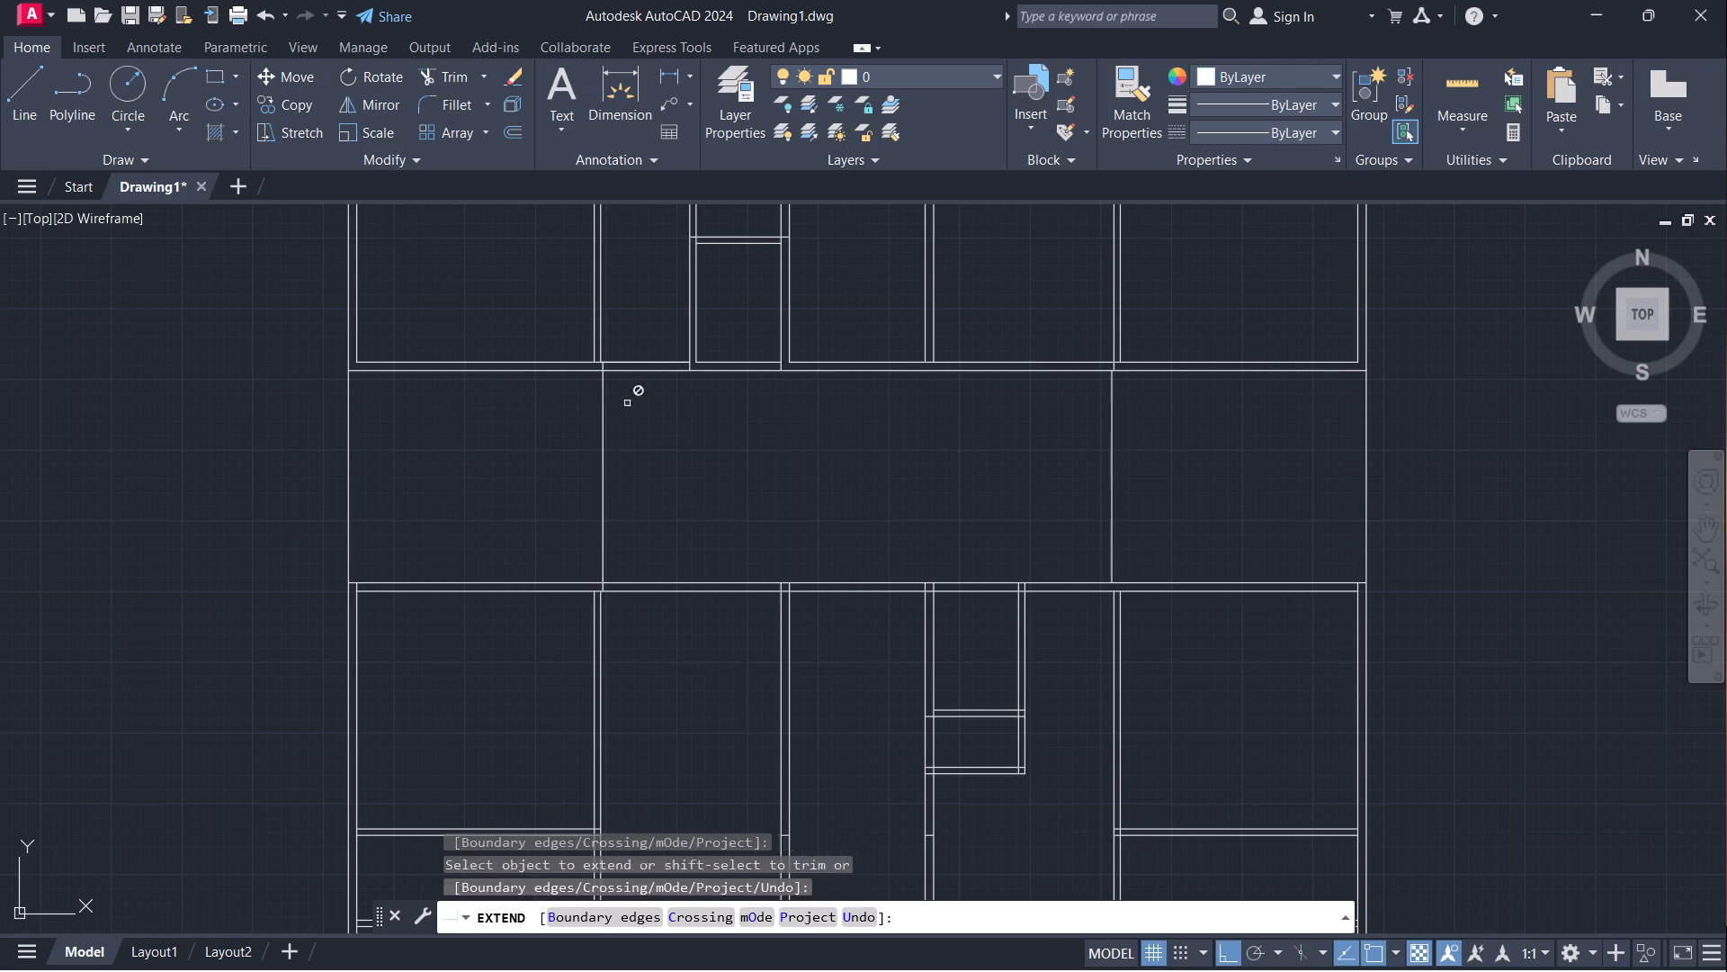
{"action": "left_click", "coordinate": [1113, 418]}
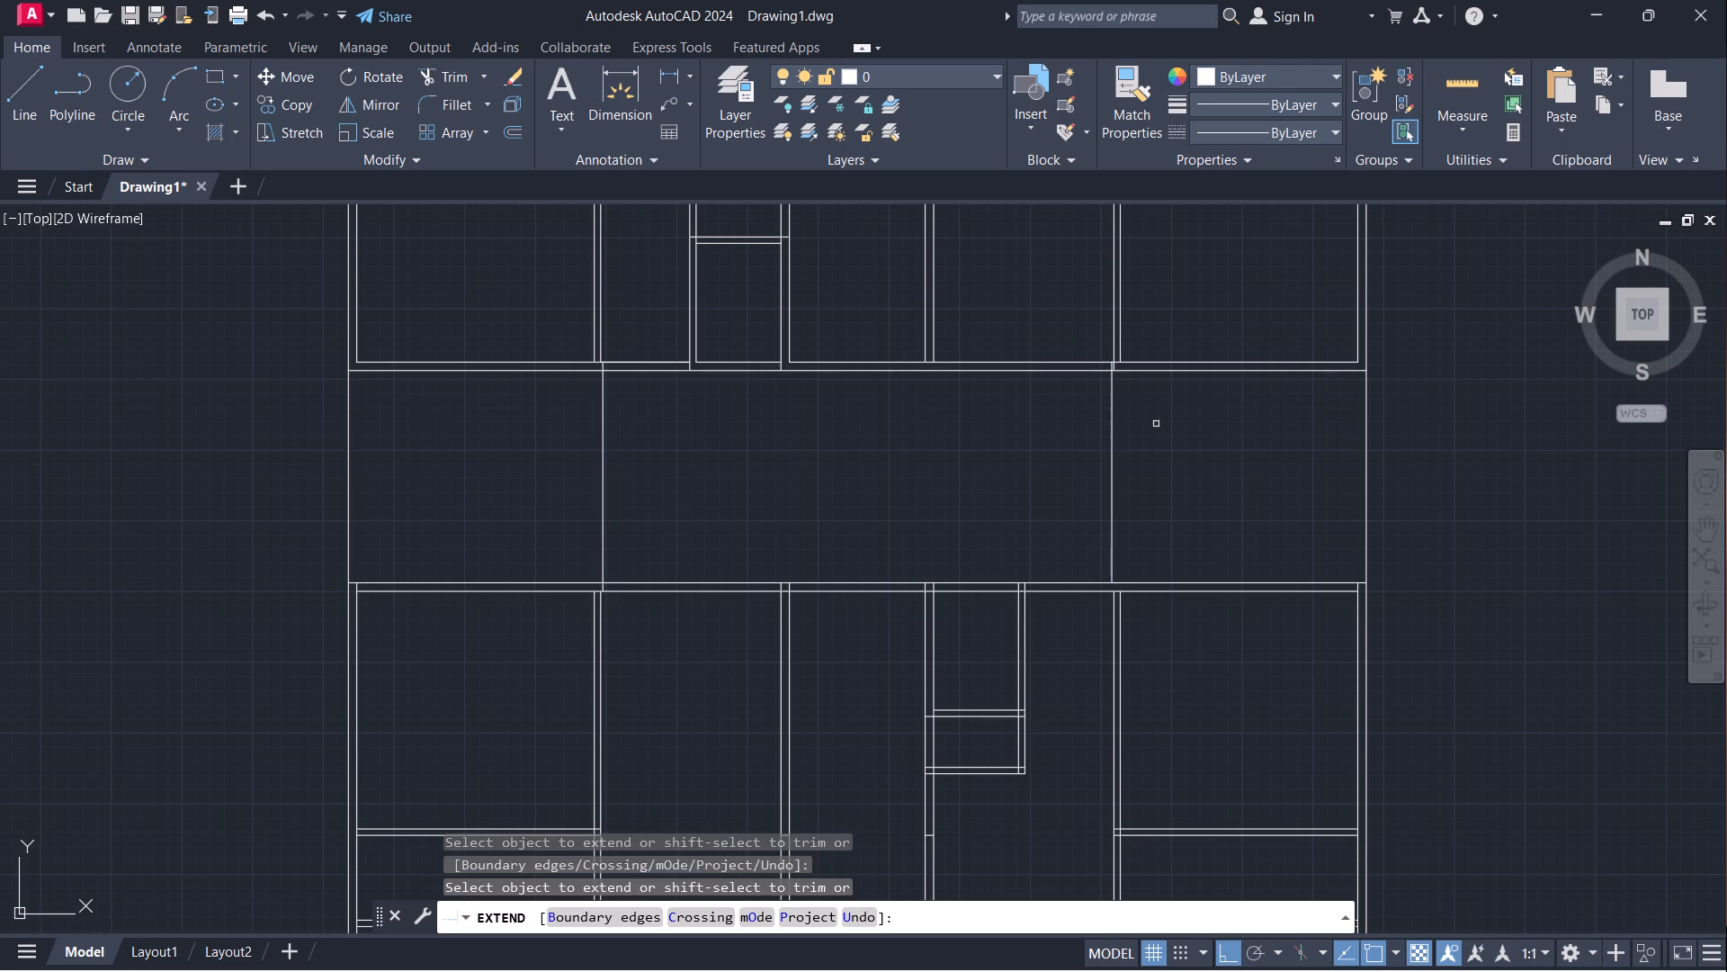
{"action": "key", "text": "Escape"}
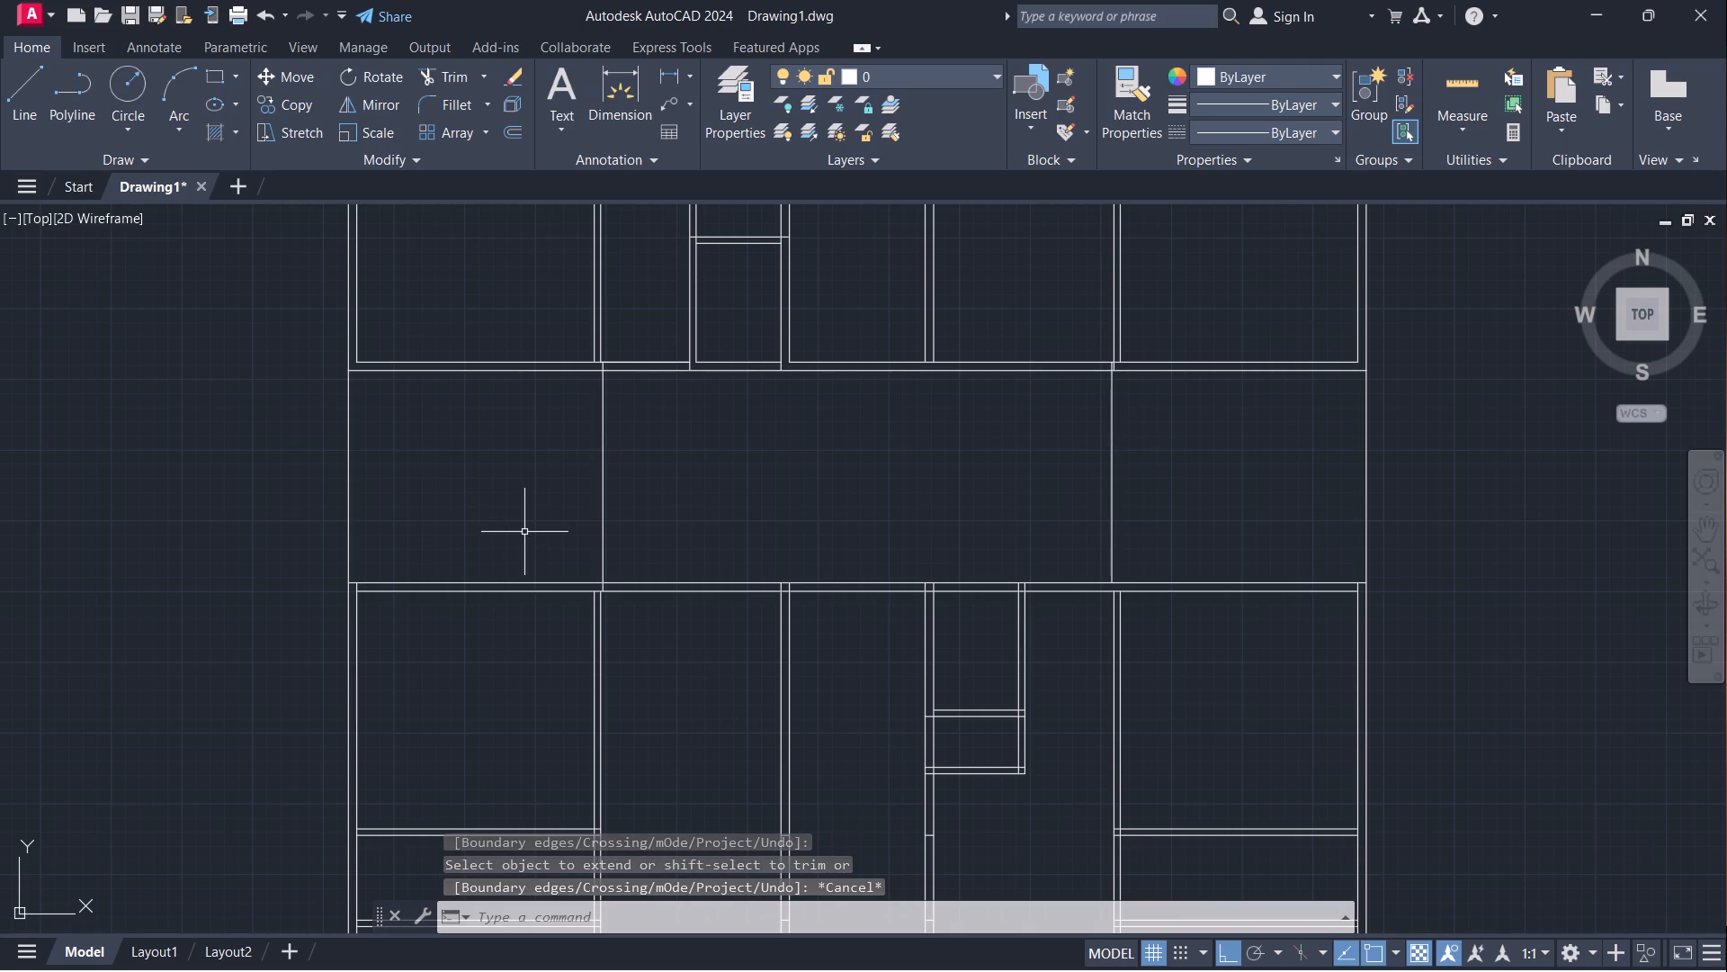
Offset the top line of the corridor's lower wall 4' upward into the corridor.
{"action": "key", "text": "o"}
{"action": "key", "text": "Return"}
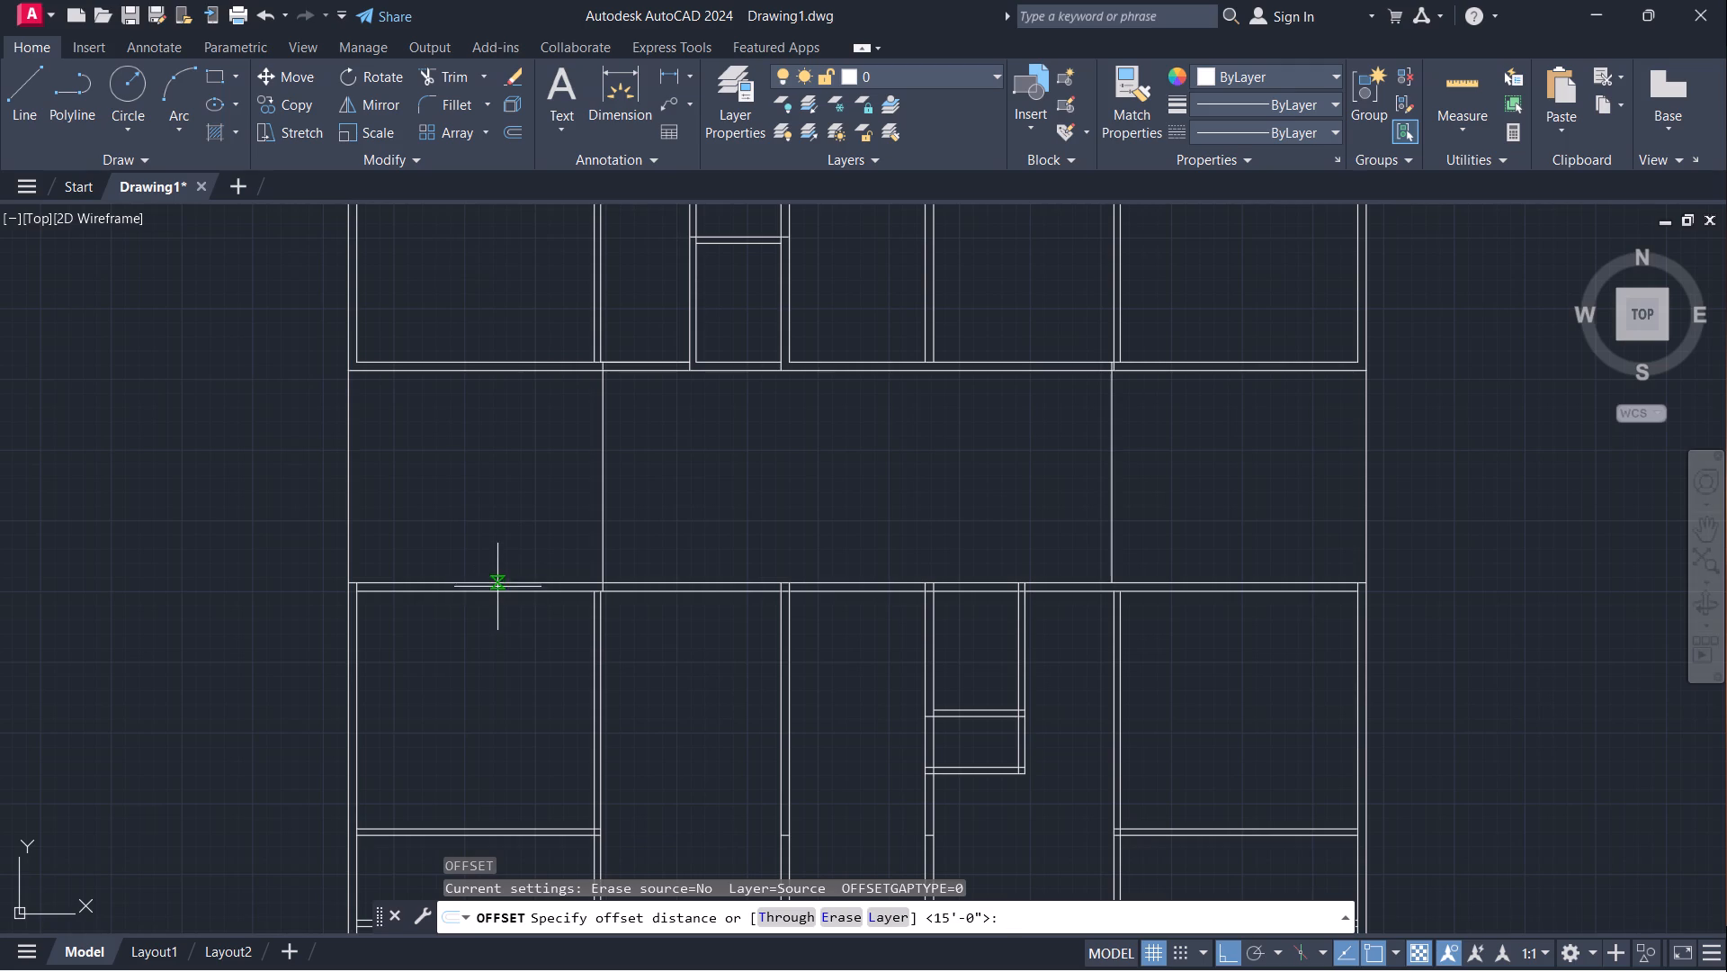
{"action": "left_click", "coordinate": [497, 583]}
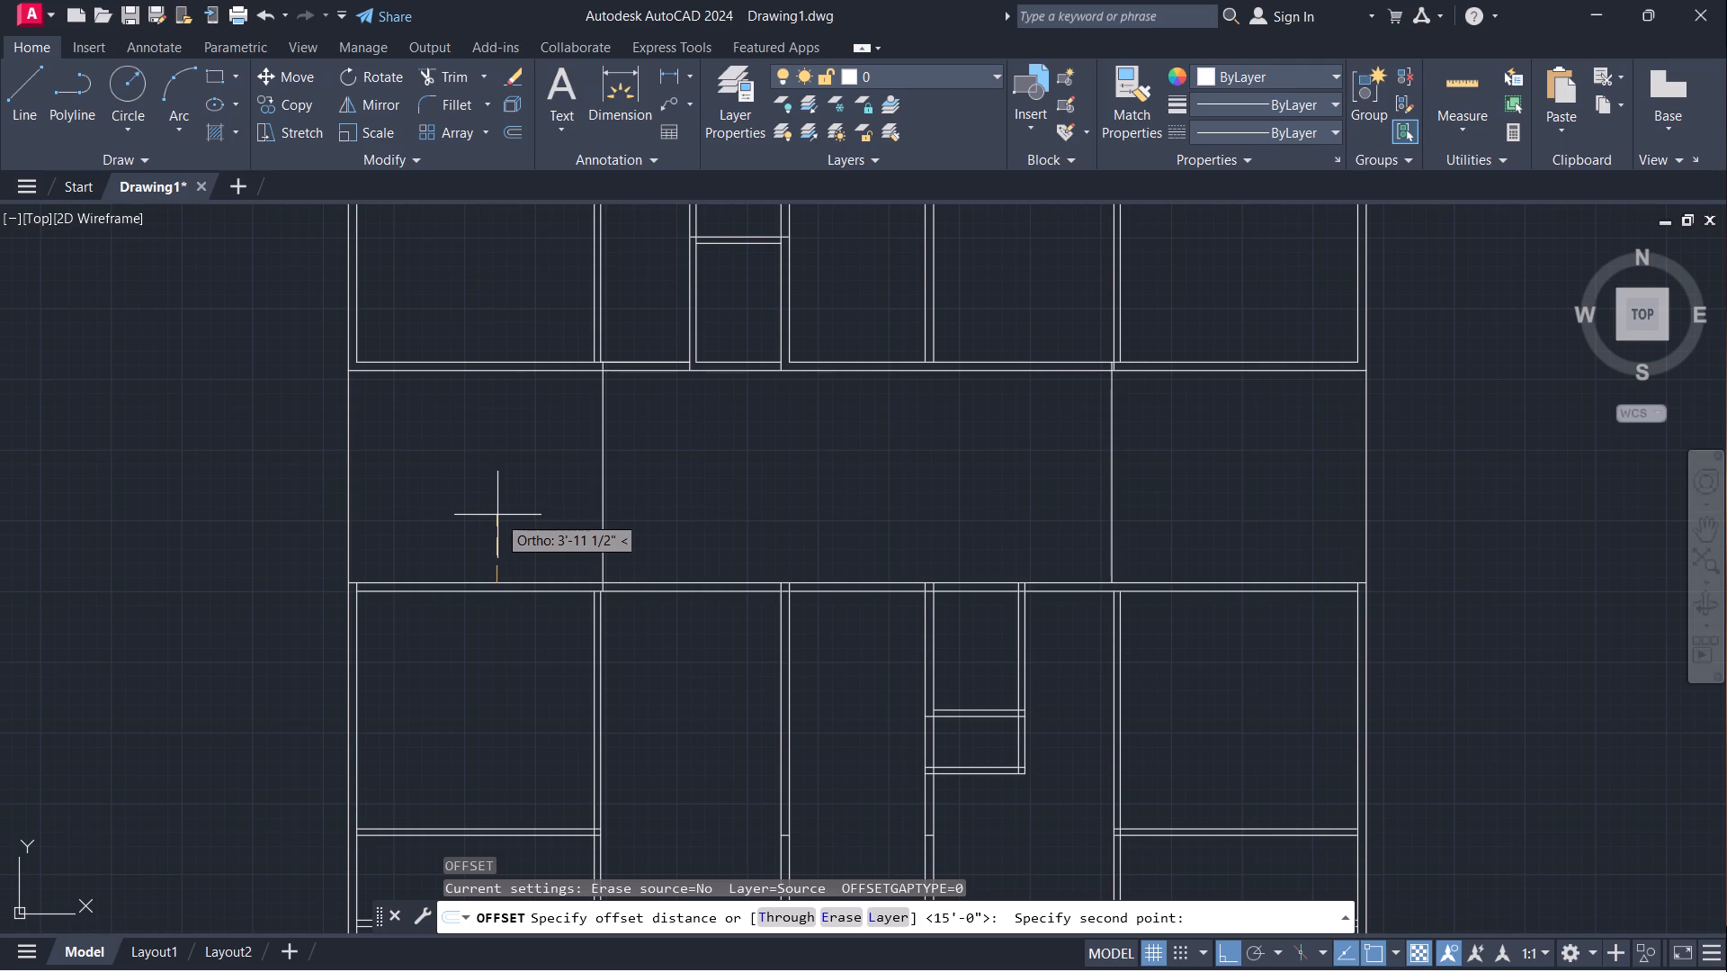
{"action": "key", "text": "4"}
{"action": "key", "text": "apostrophe"}
{"action": "key", "text": "Return"}
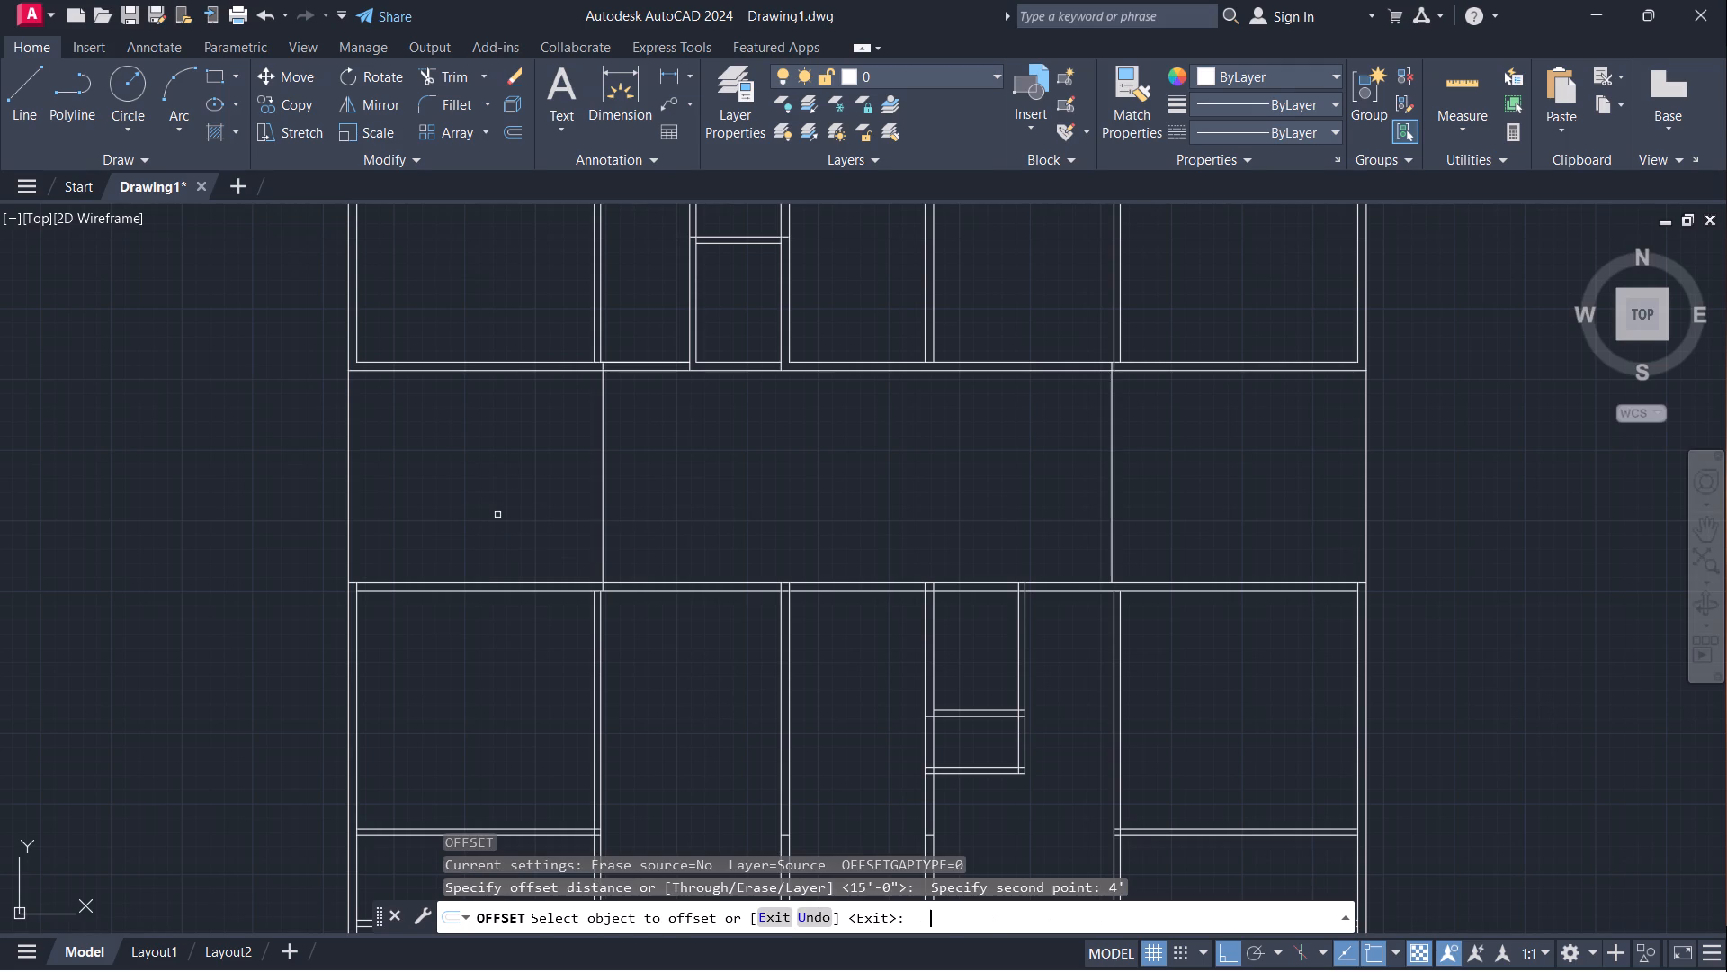
{"action": "left_click", "coordinate": [508, 581]}
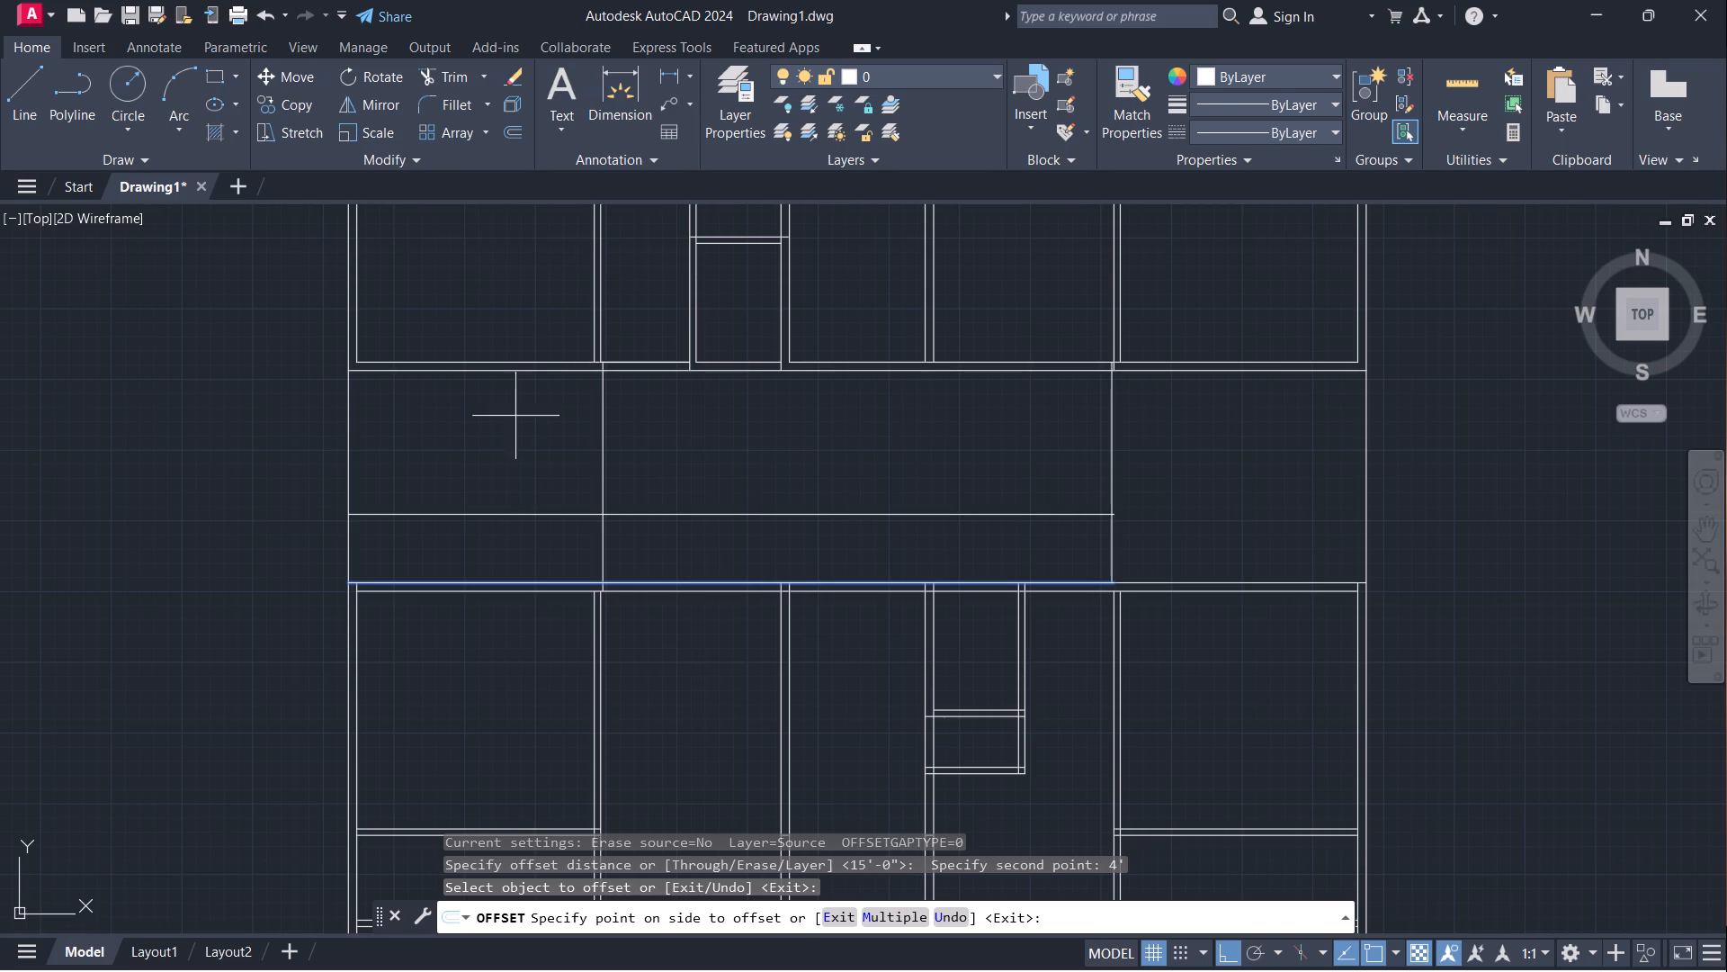
{"action": "left_click", "coordinate": [508, 441]}
Measure the corridor's clear height along the left partition line with a temporary linear dimension.
{"action": "left_click", "coordinate": [666, 74]}
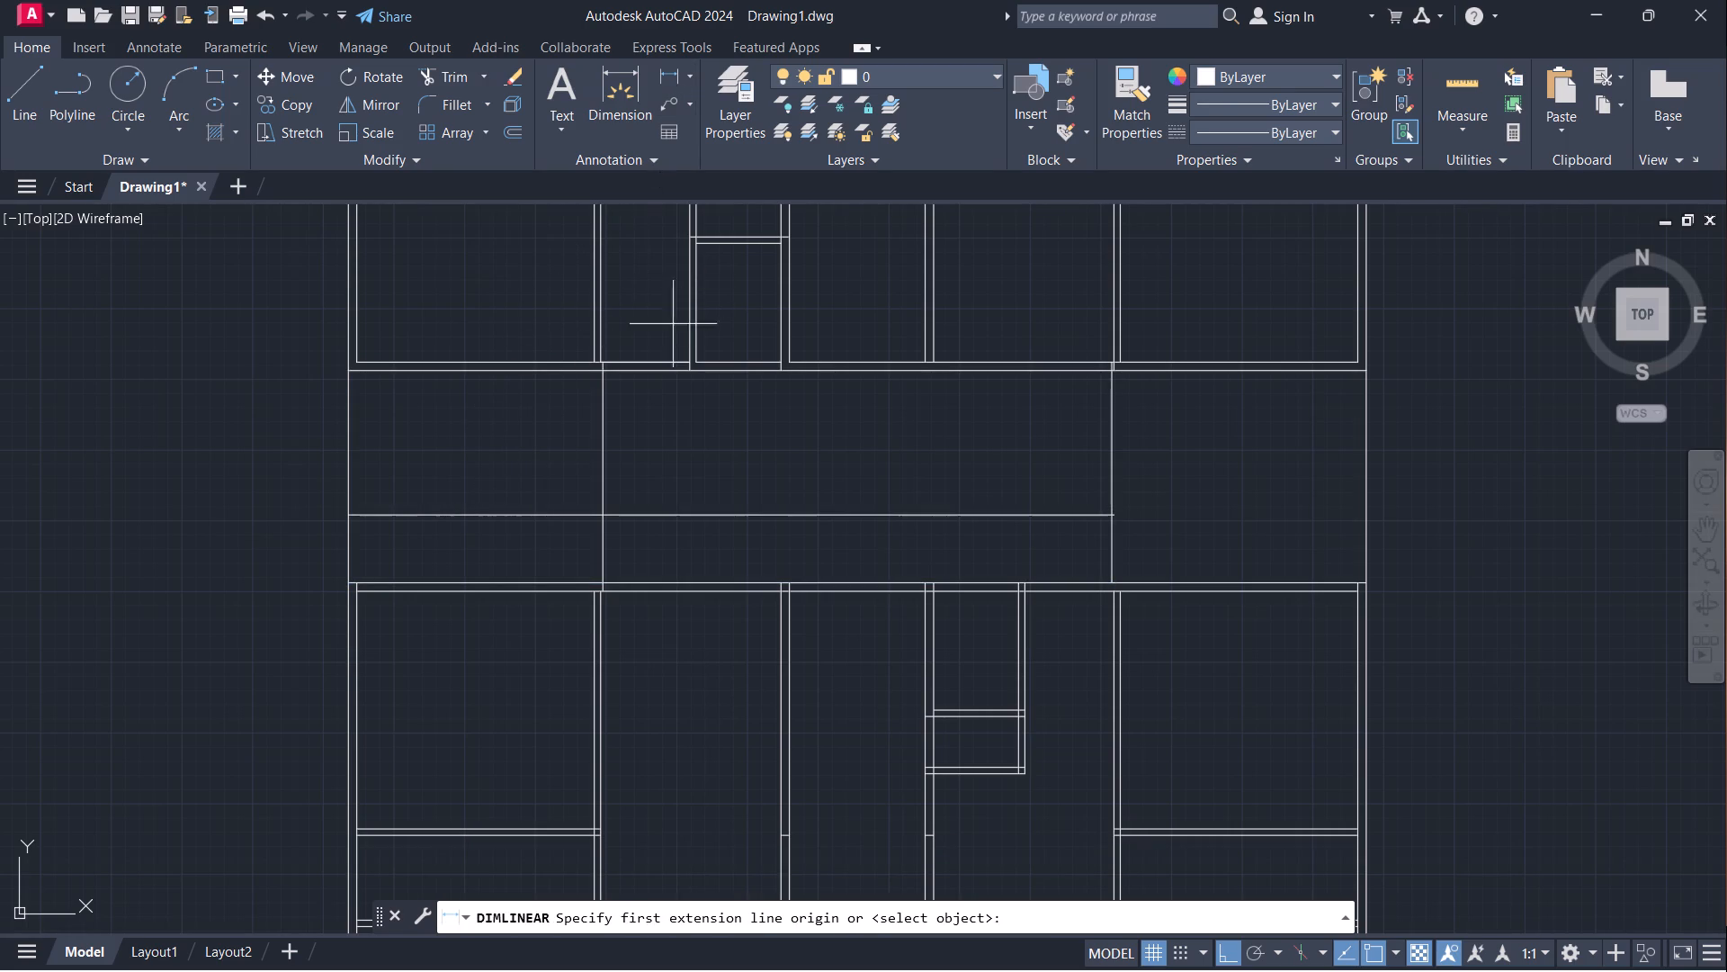
{"action": "left_click", "coordinate": [601, 369]}
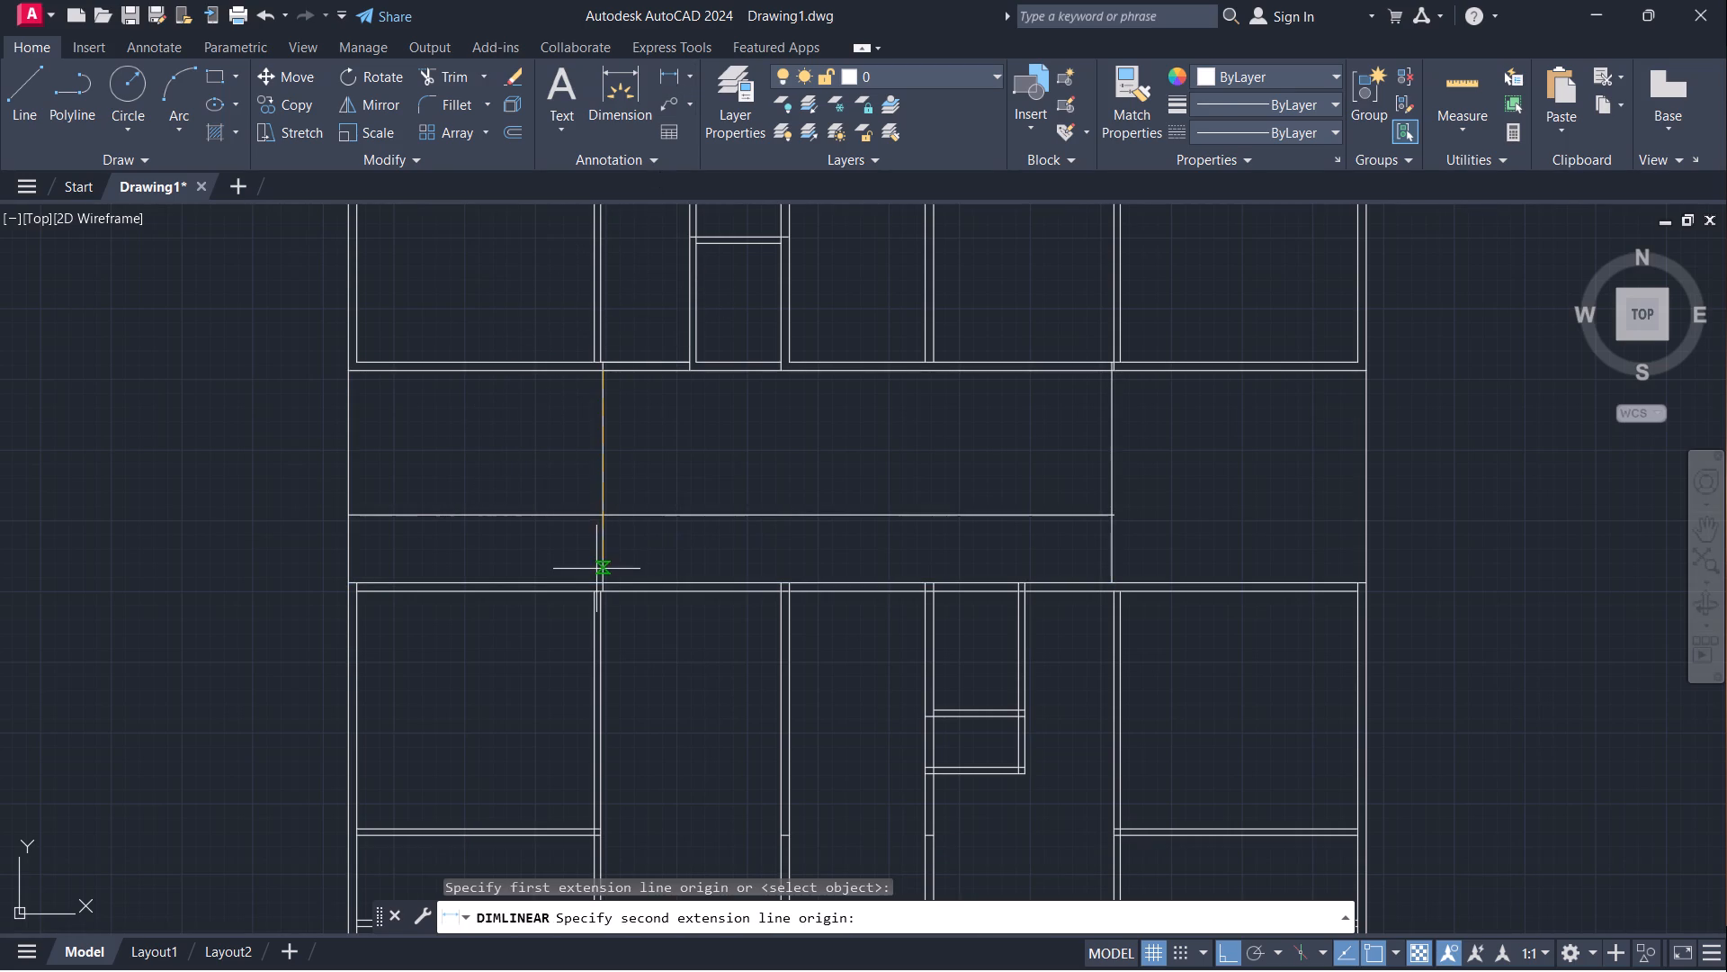
{"action": "left_click", "coordinate": [601, 579]}
{"action": "scroll", "coordinate": [656, 500], "scroll_direction": "up", "scroll_amount": 3}
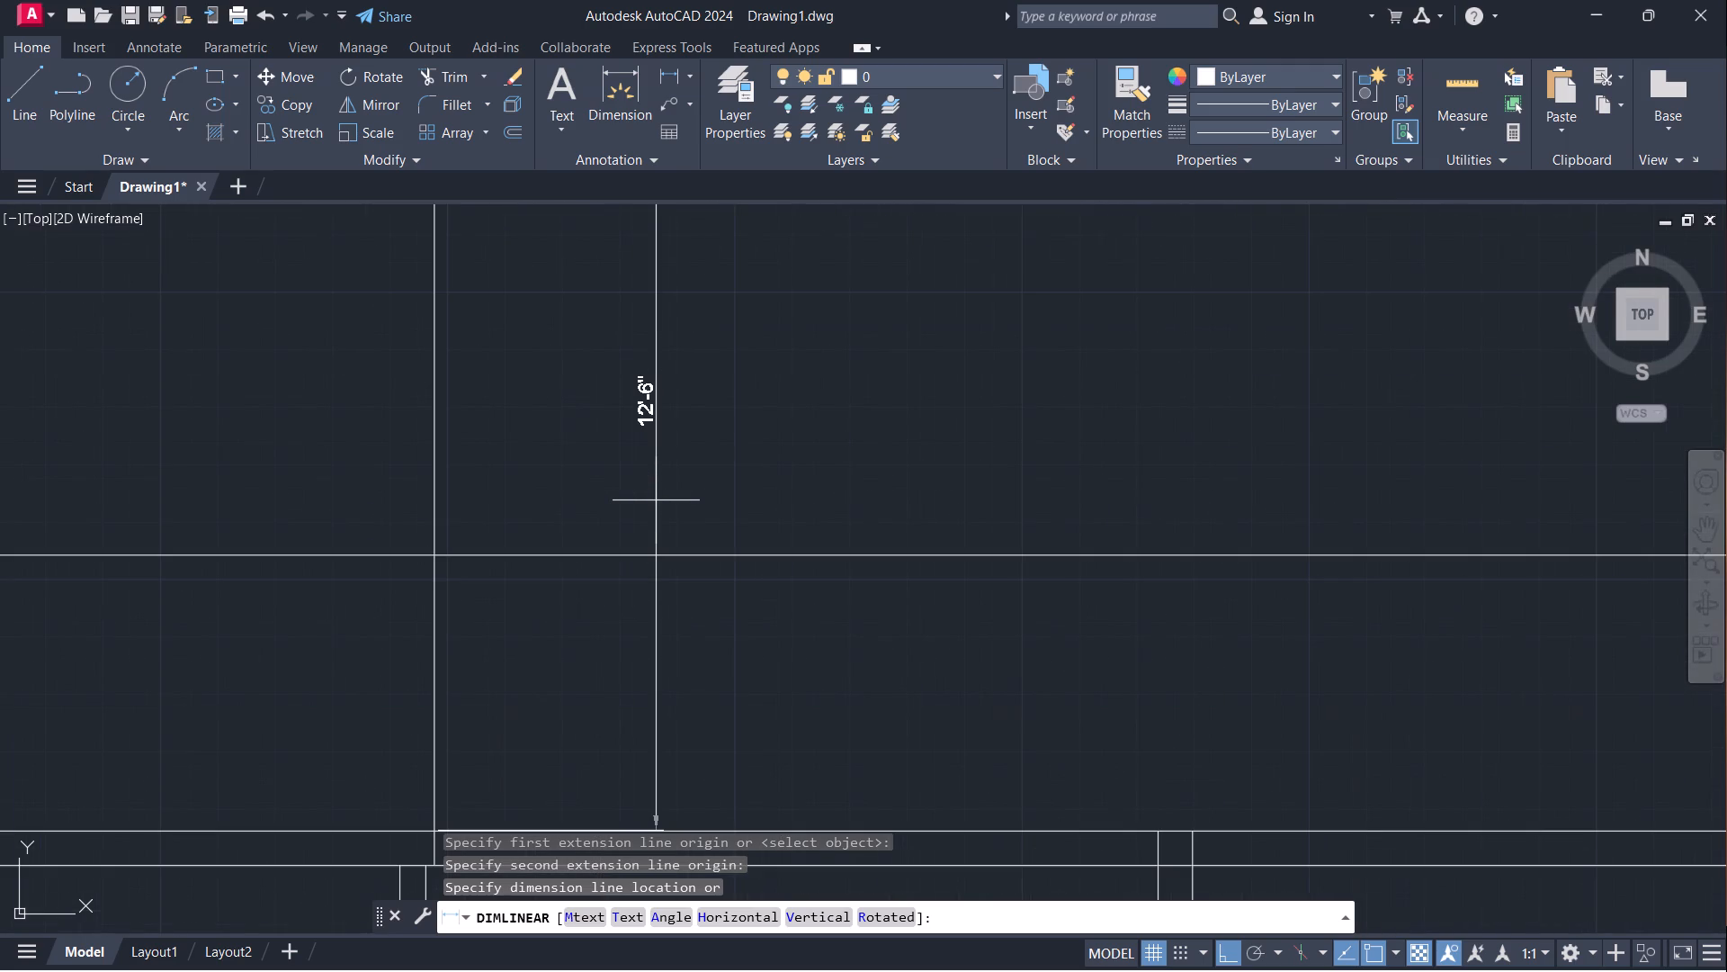
{"action": "scroll", "coordinate": [656, 500], "scroll_direction": "down", "scroll_amount": 2}
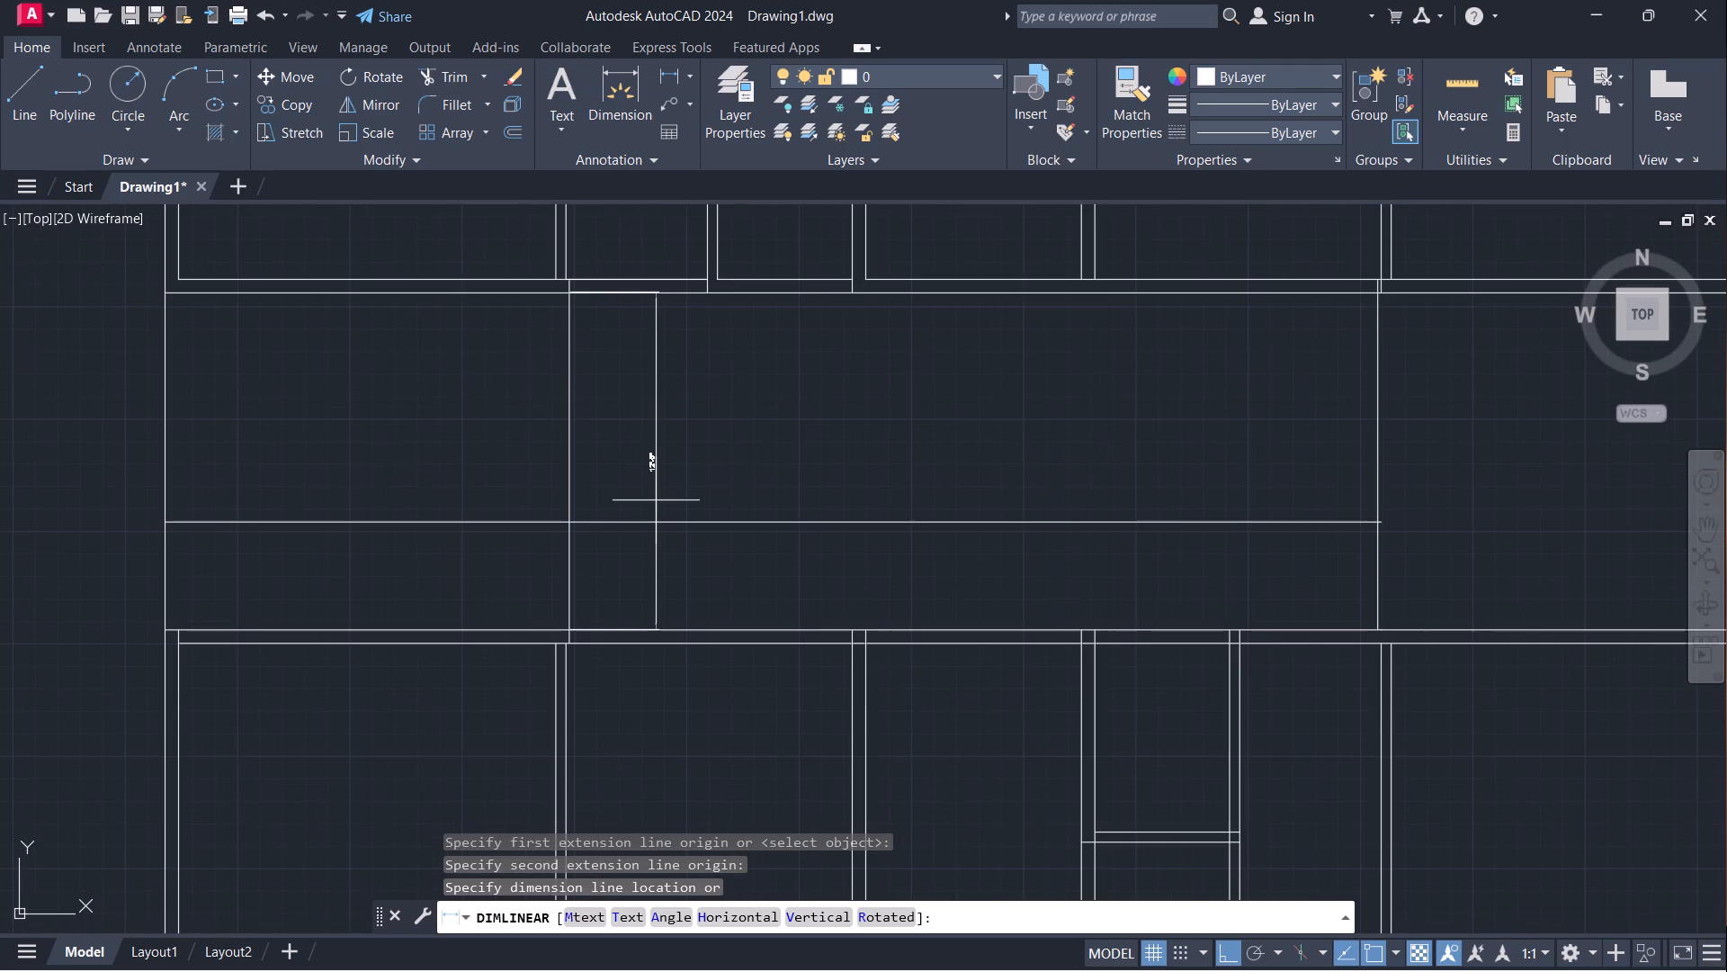
{"action": "key", "text": "Escape"}
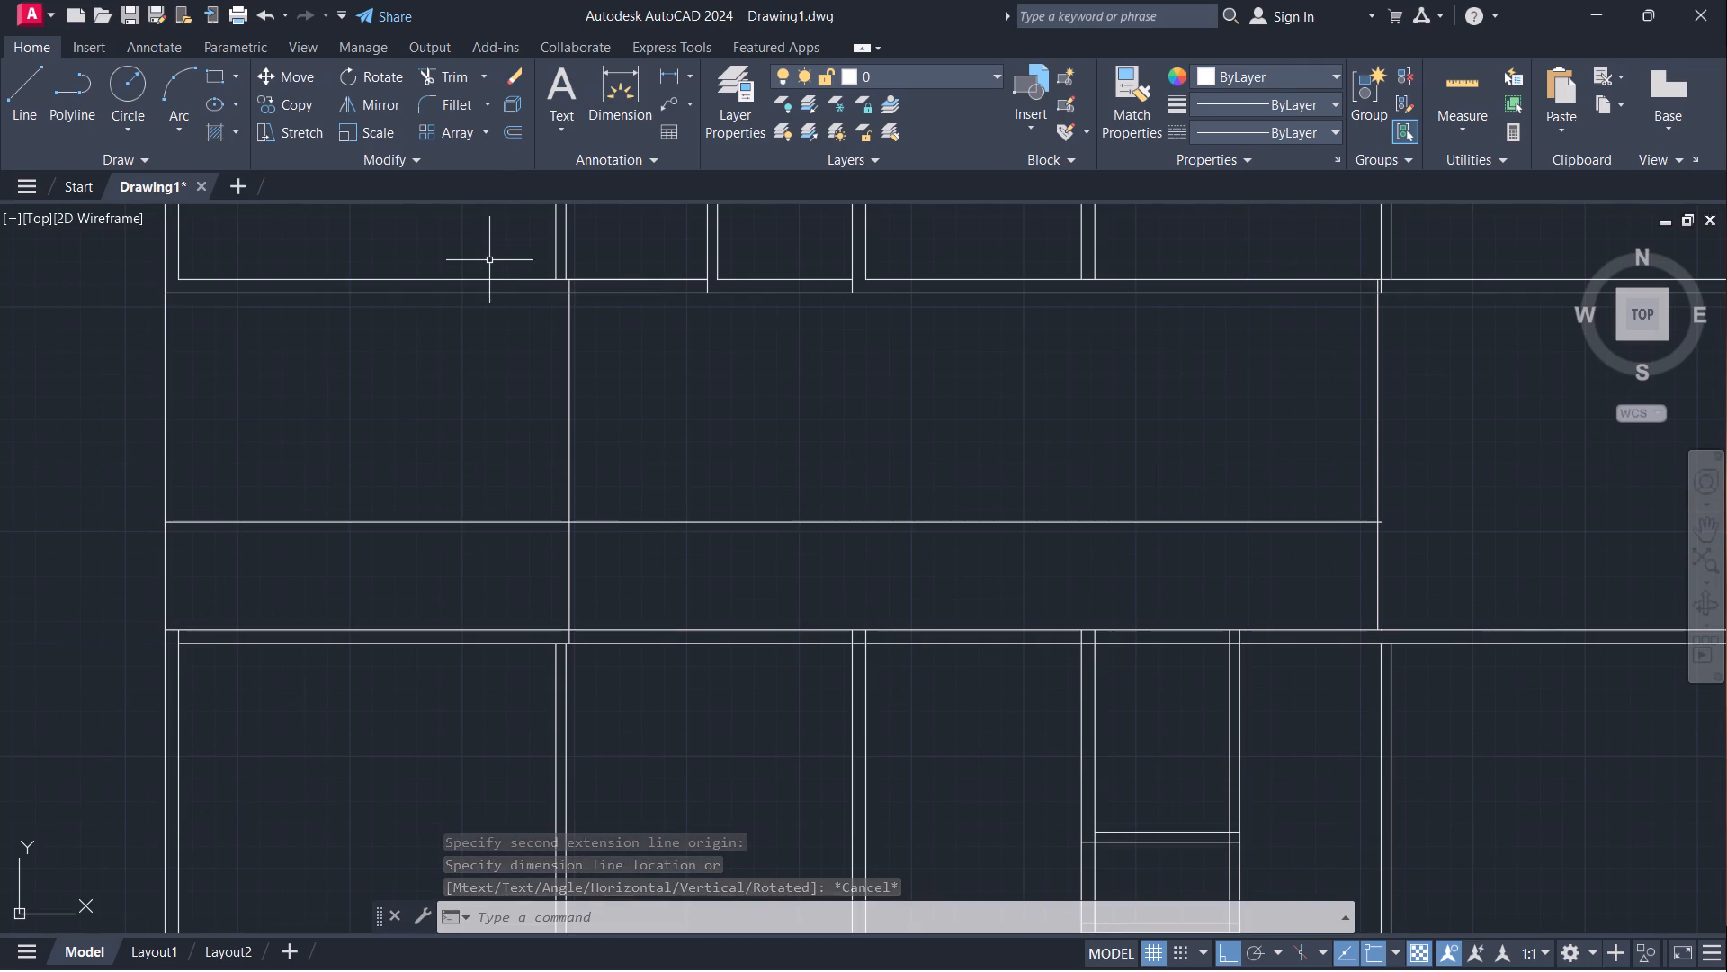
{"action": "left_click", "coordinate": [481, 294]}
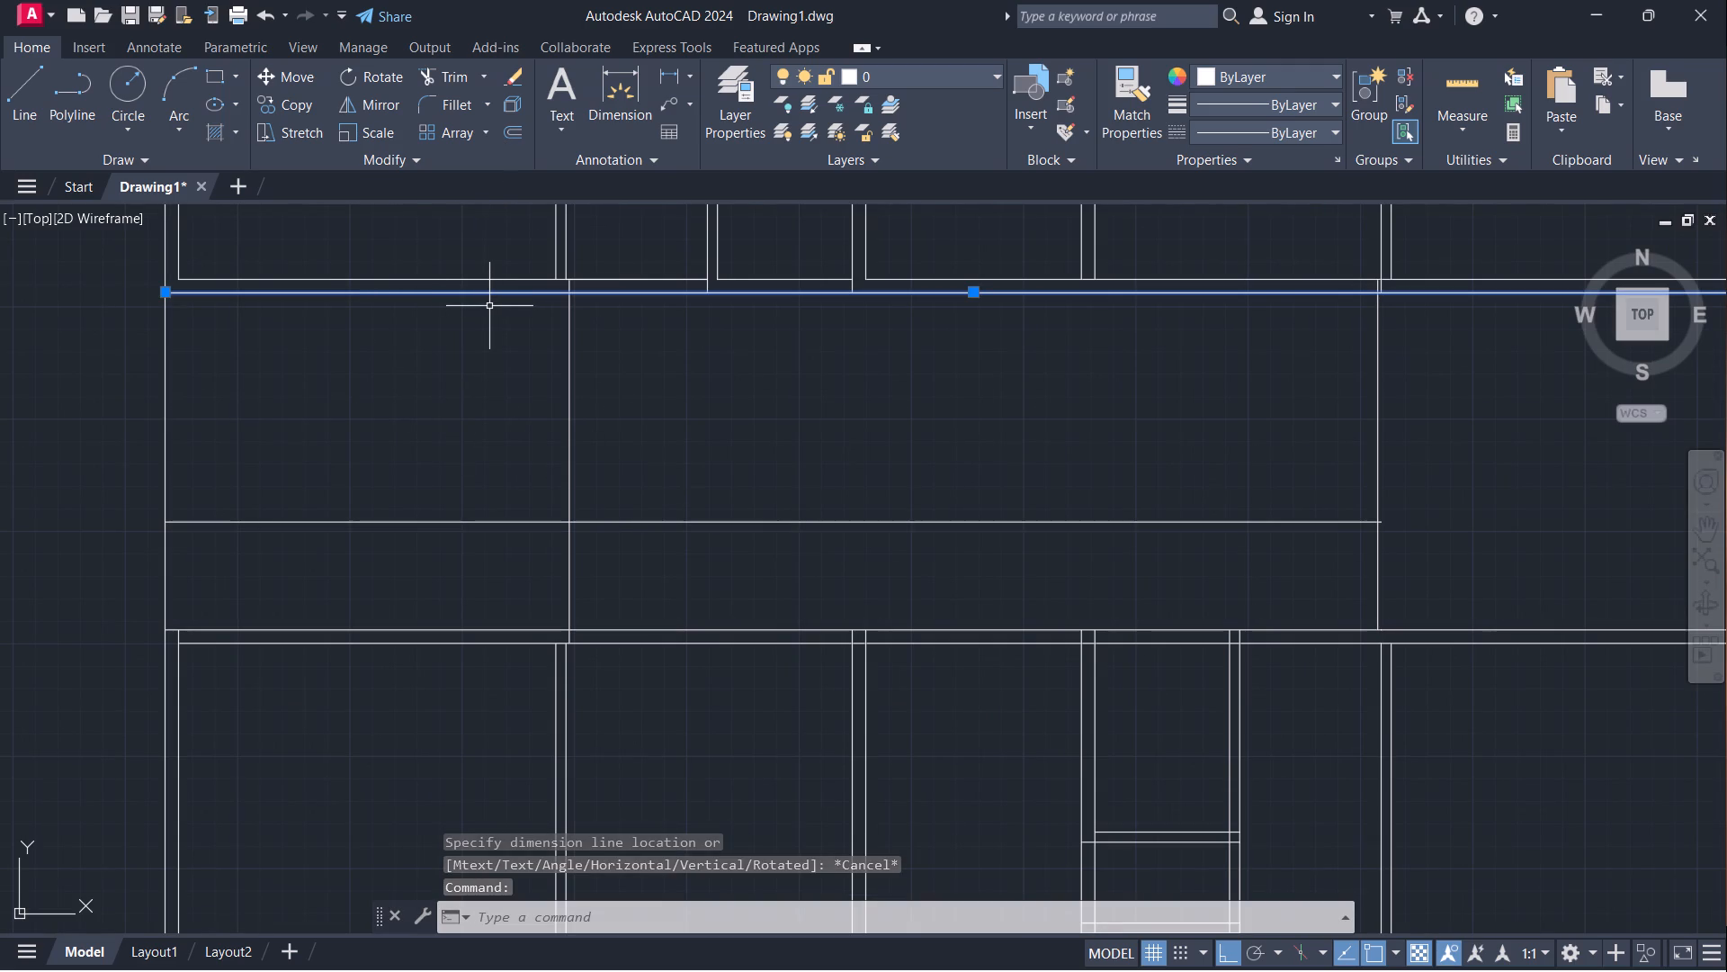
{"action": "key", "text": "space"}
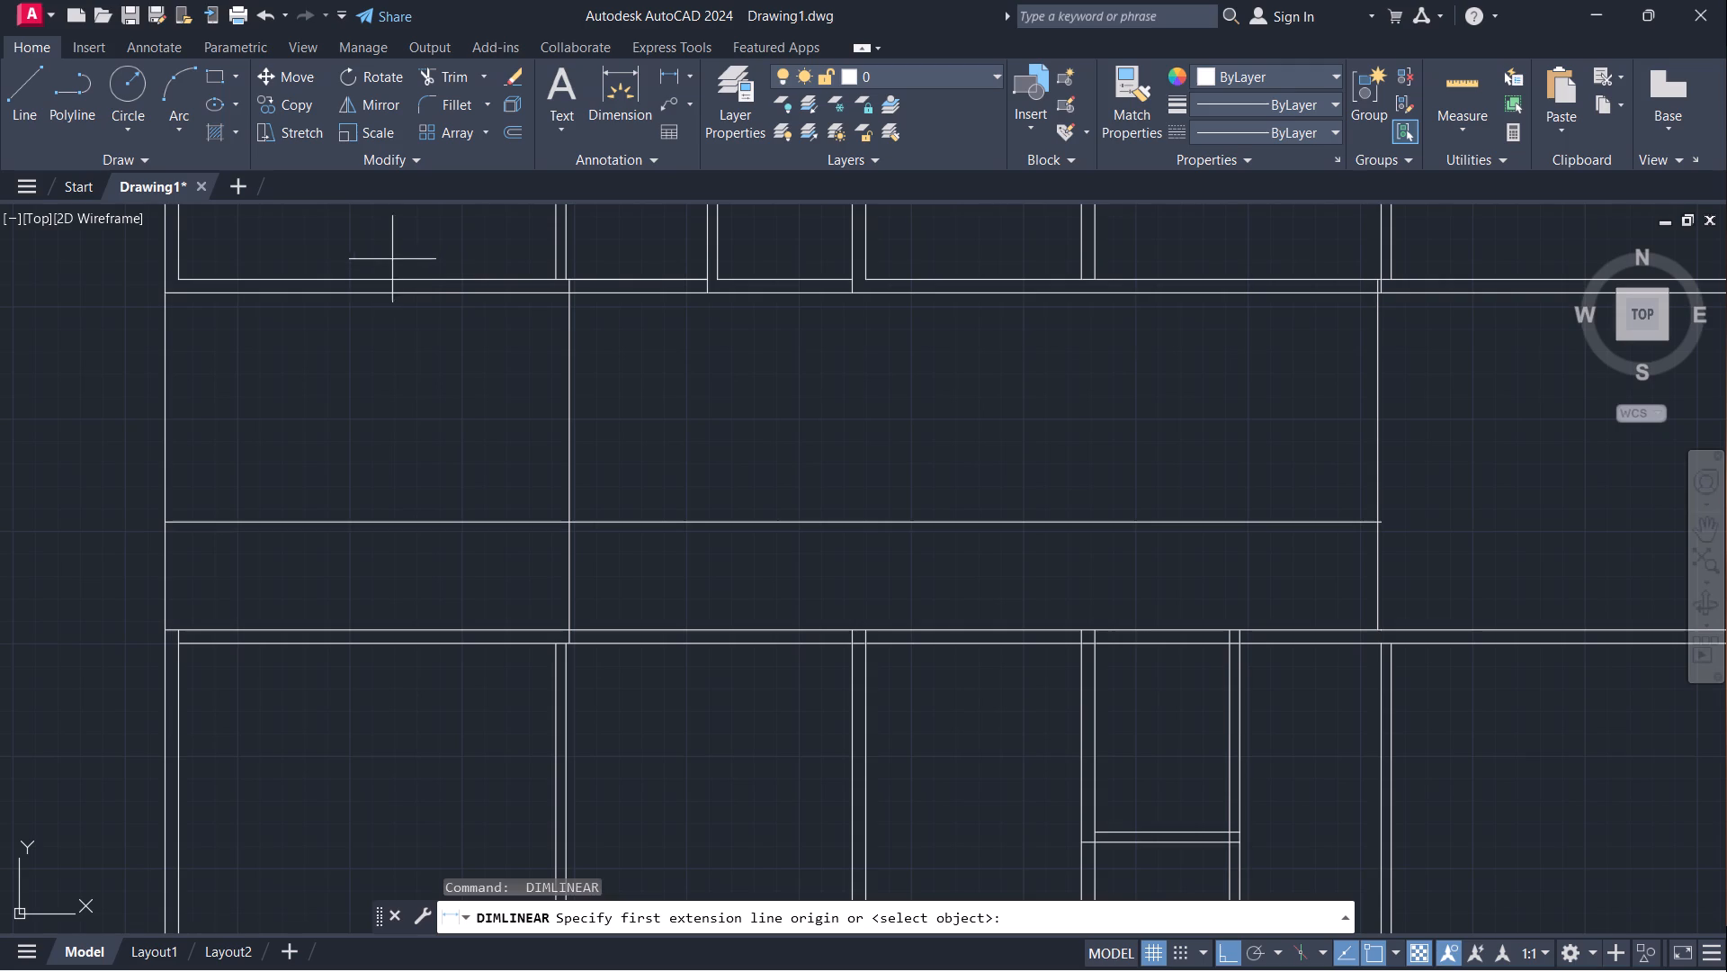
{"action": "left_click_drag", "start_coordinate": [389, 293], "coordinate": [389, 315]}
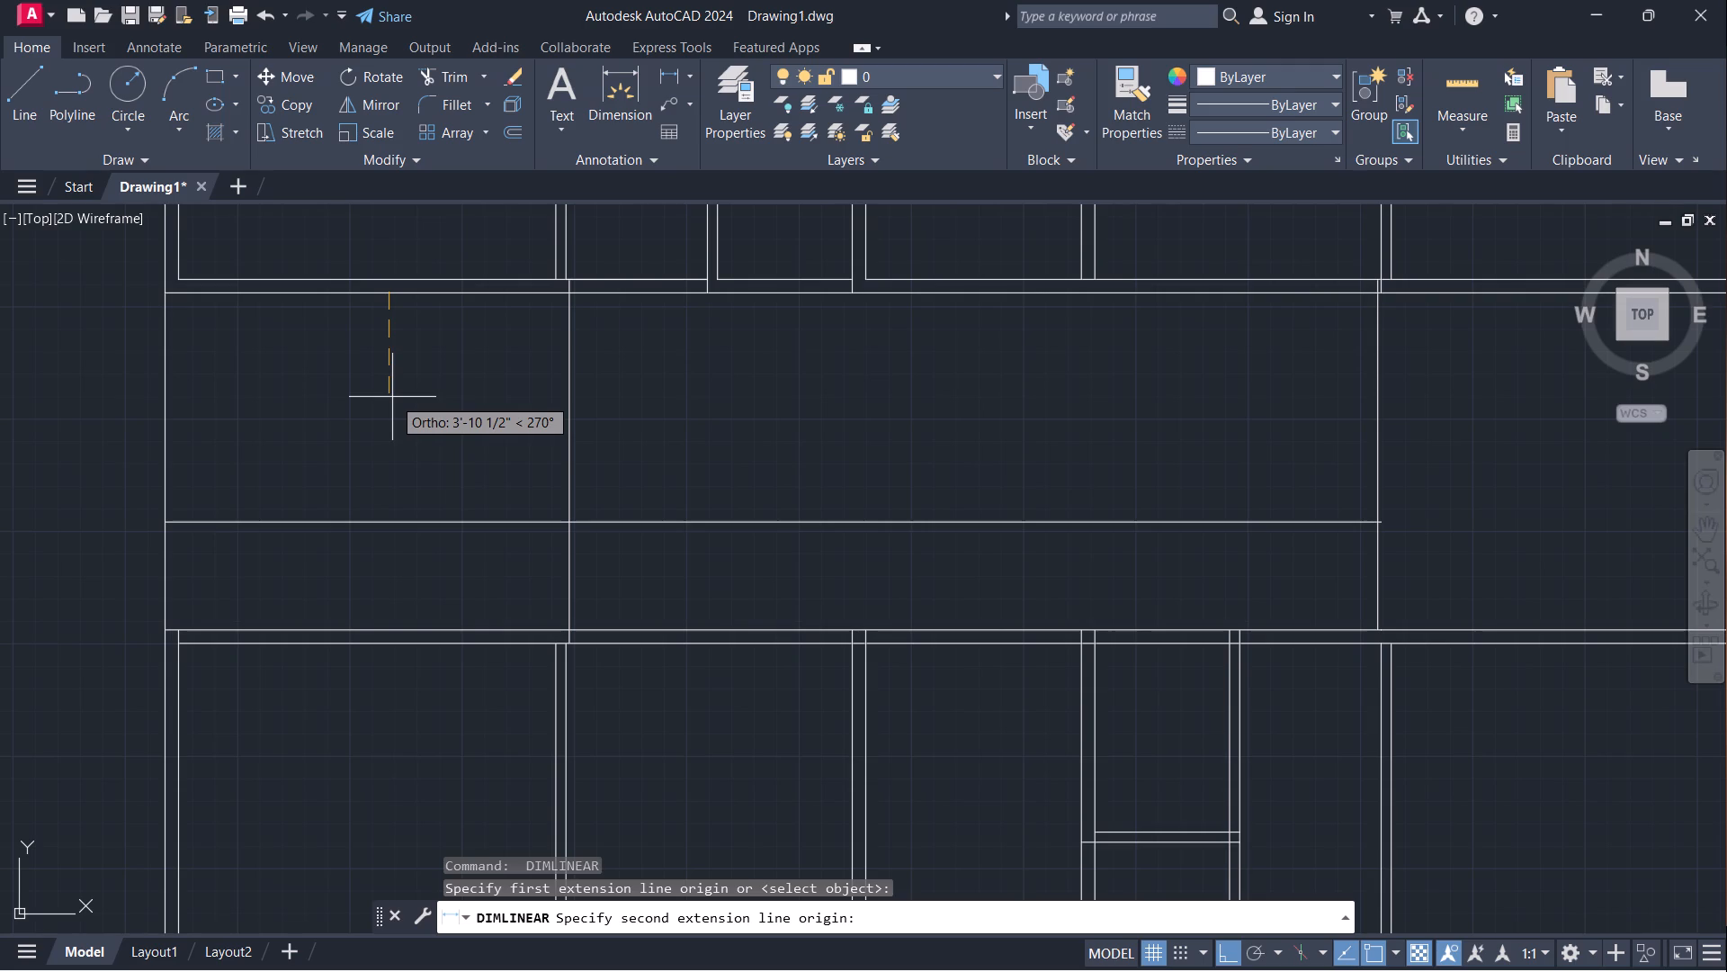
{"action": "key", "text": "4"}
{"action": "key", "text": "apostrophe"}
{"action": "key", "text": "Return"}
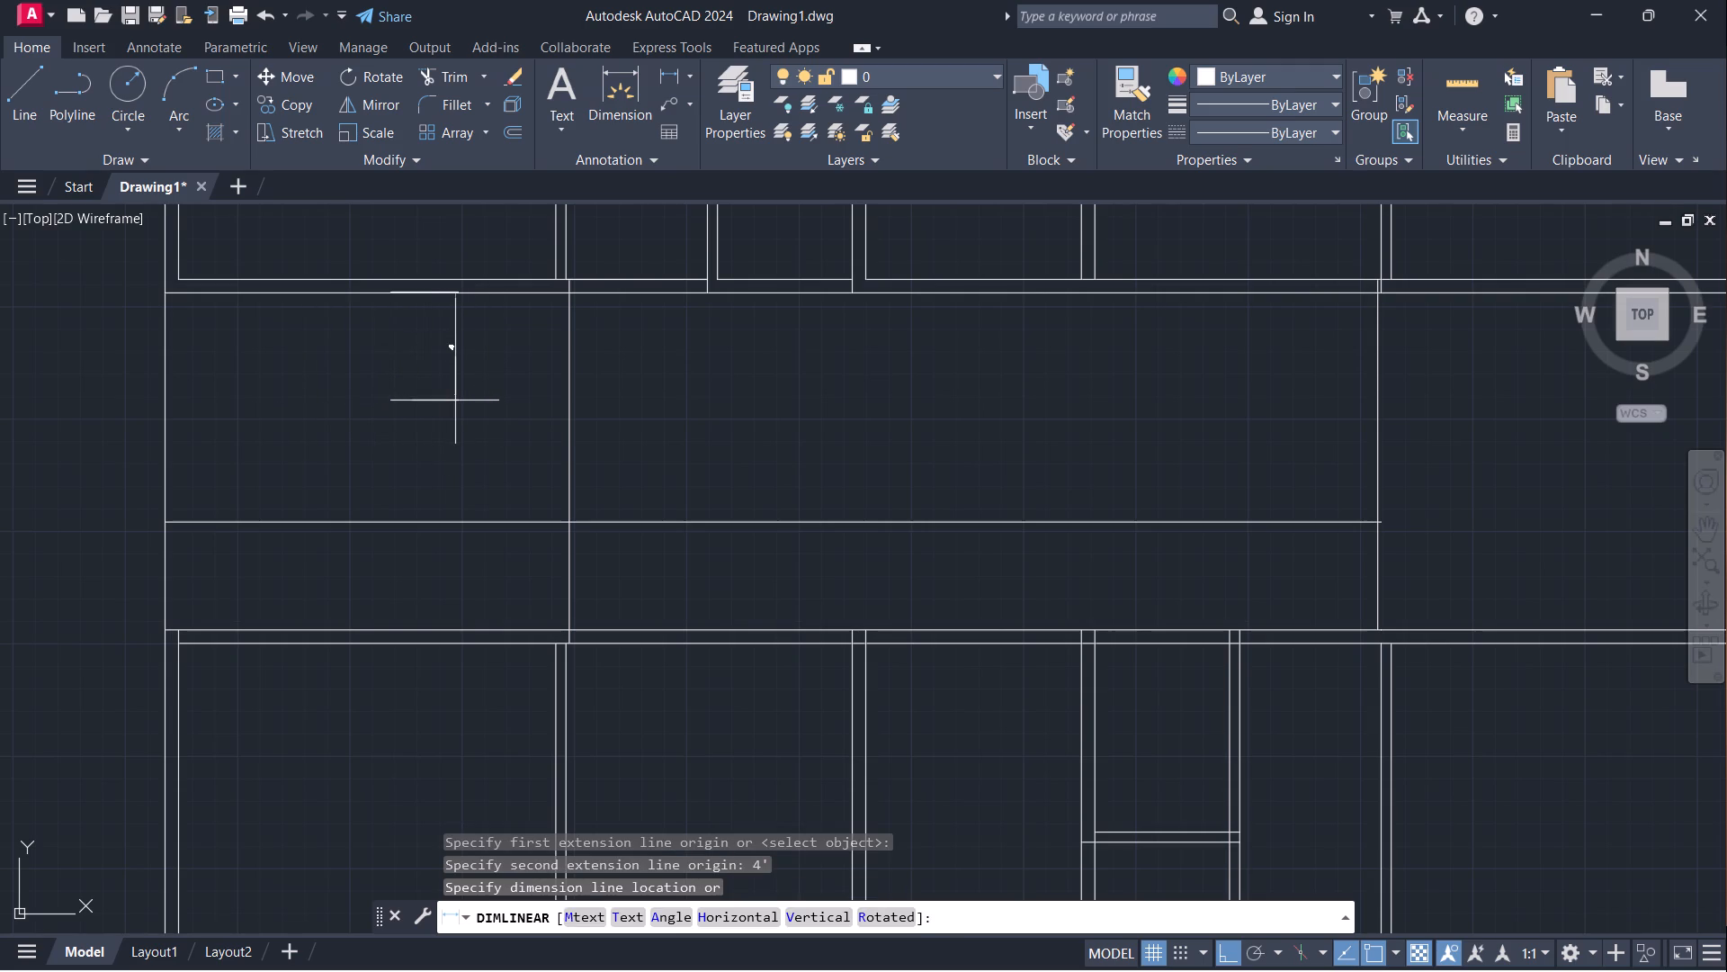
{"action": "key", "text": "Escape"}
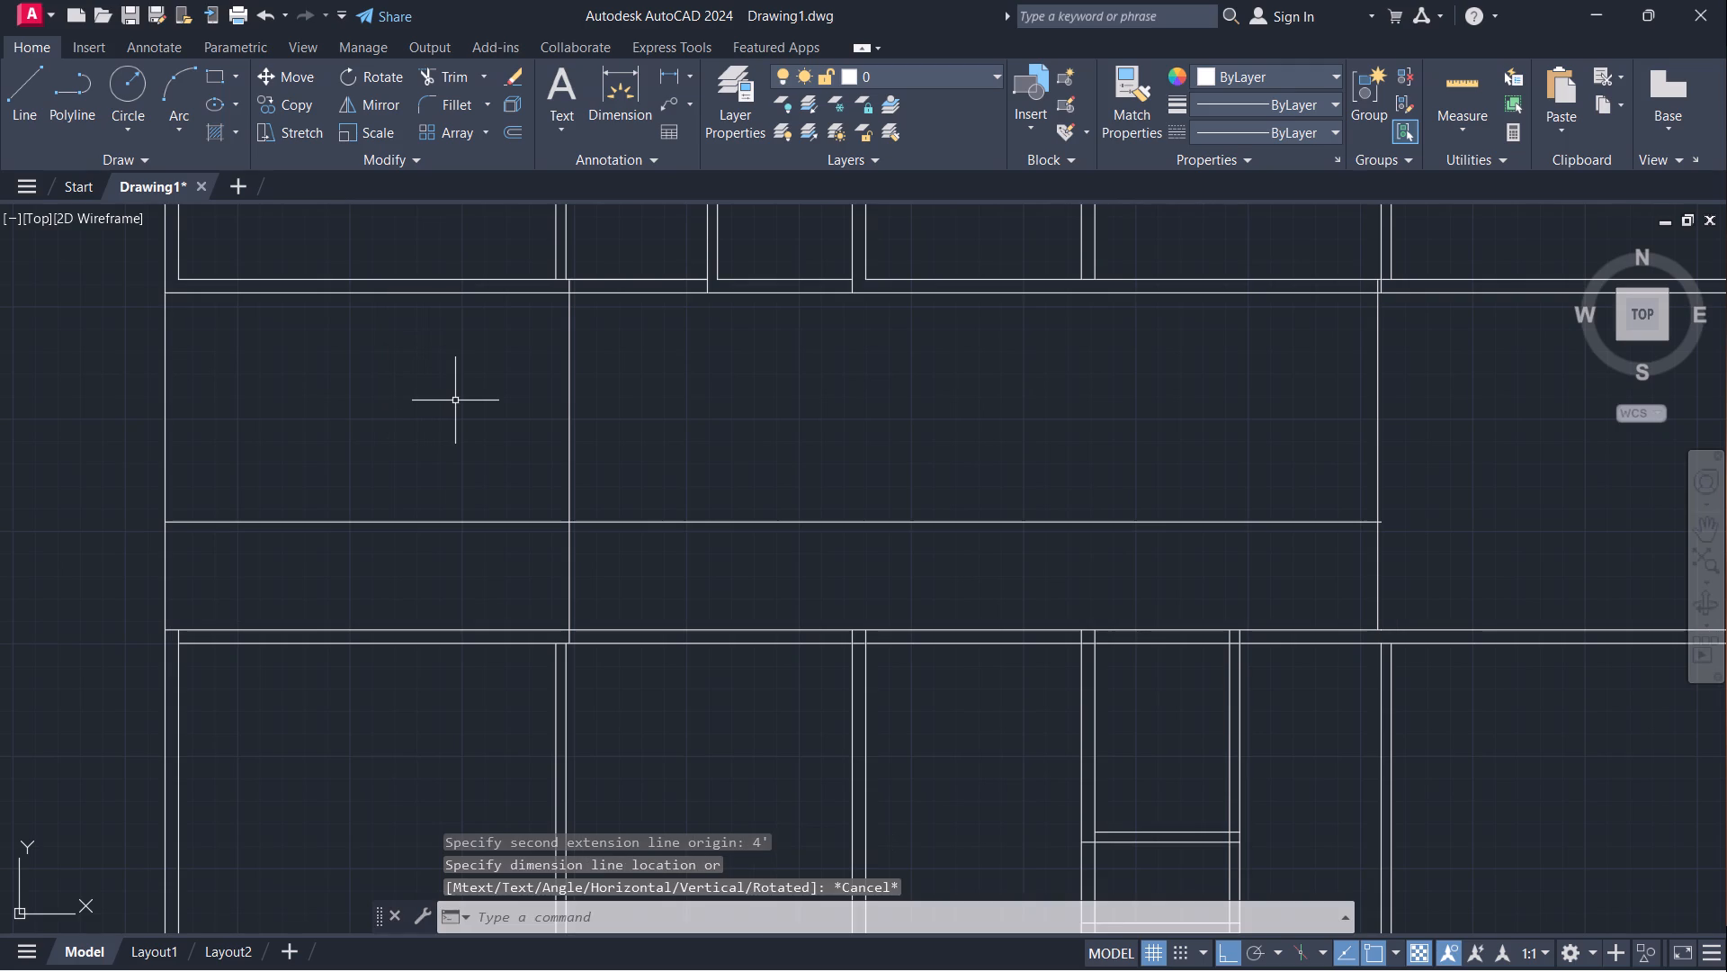
Offset the bottom line of the corridor's upper wall 4' downward into the corridor.
{"action": "left_click", "coordinate": [394, 293]}
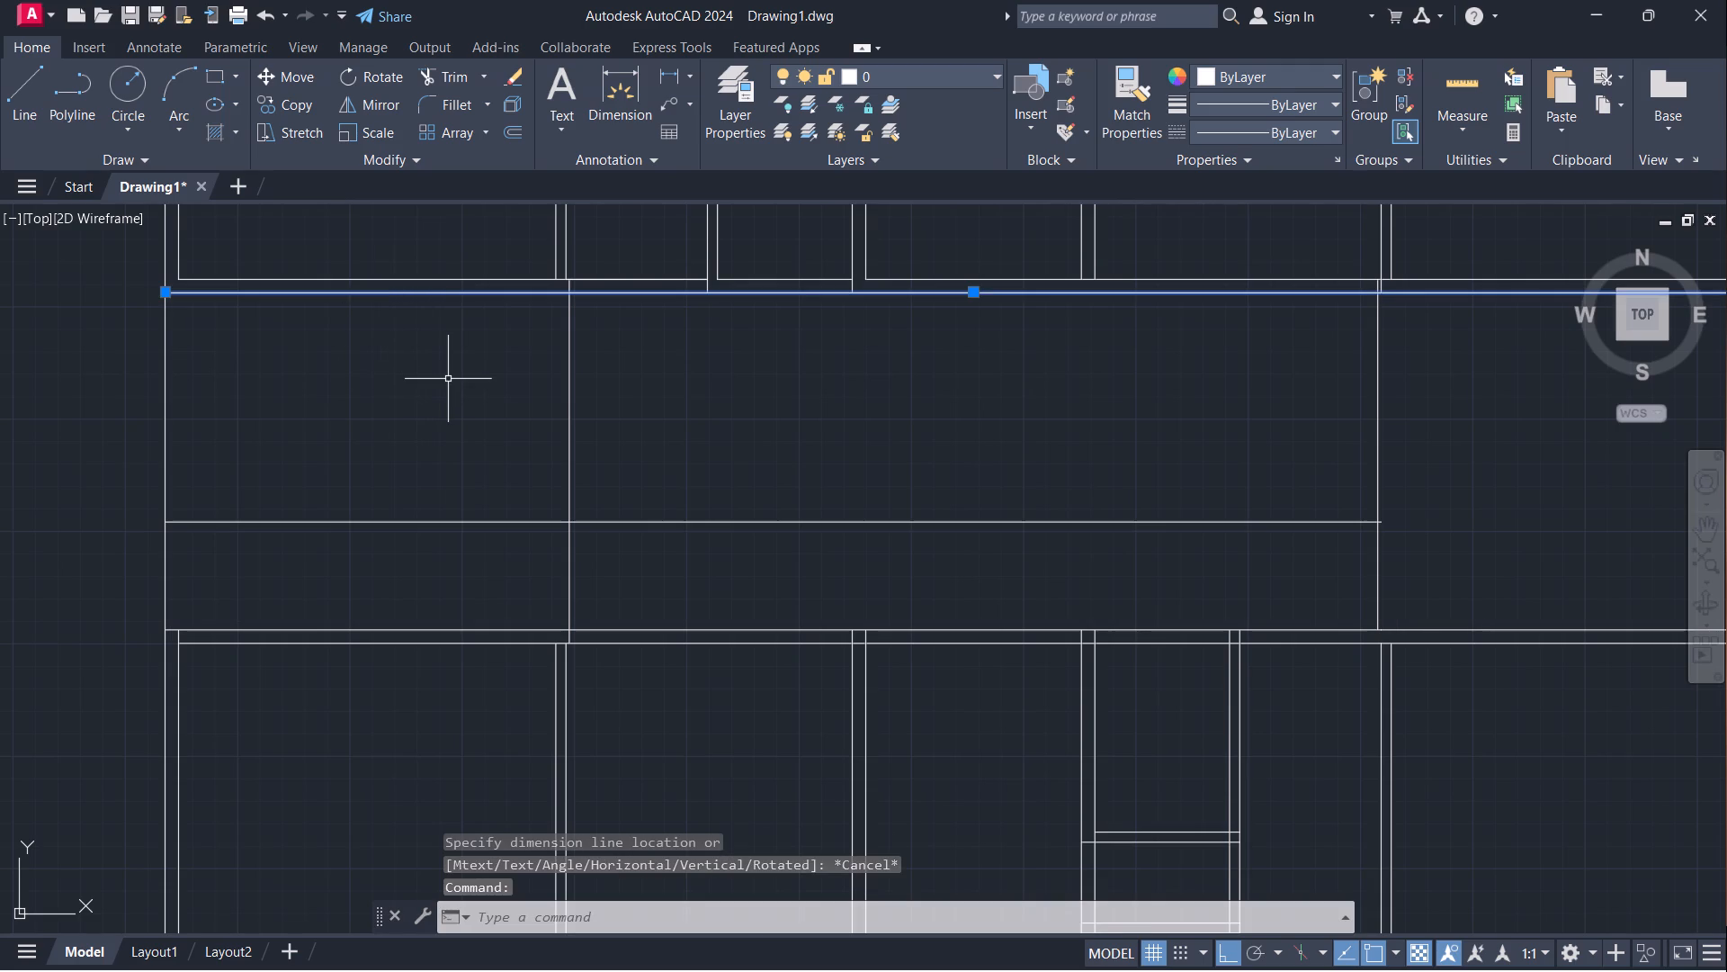
{"action": "key", "text": "o"}
{"action": "key", "text": "Return"}
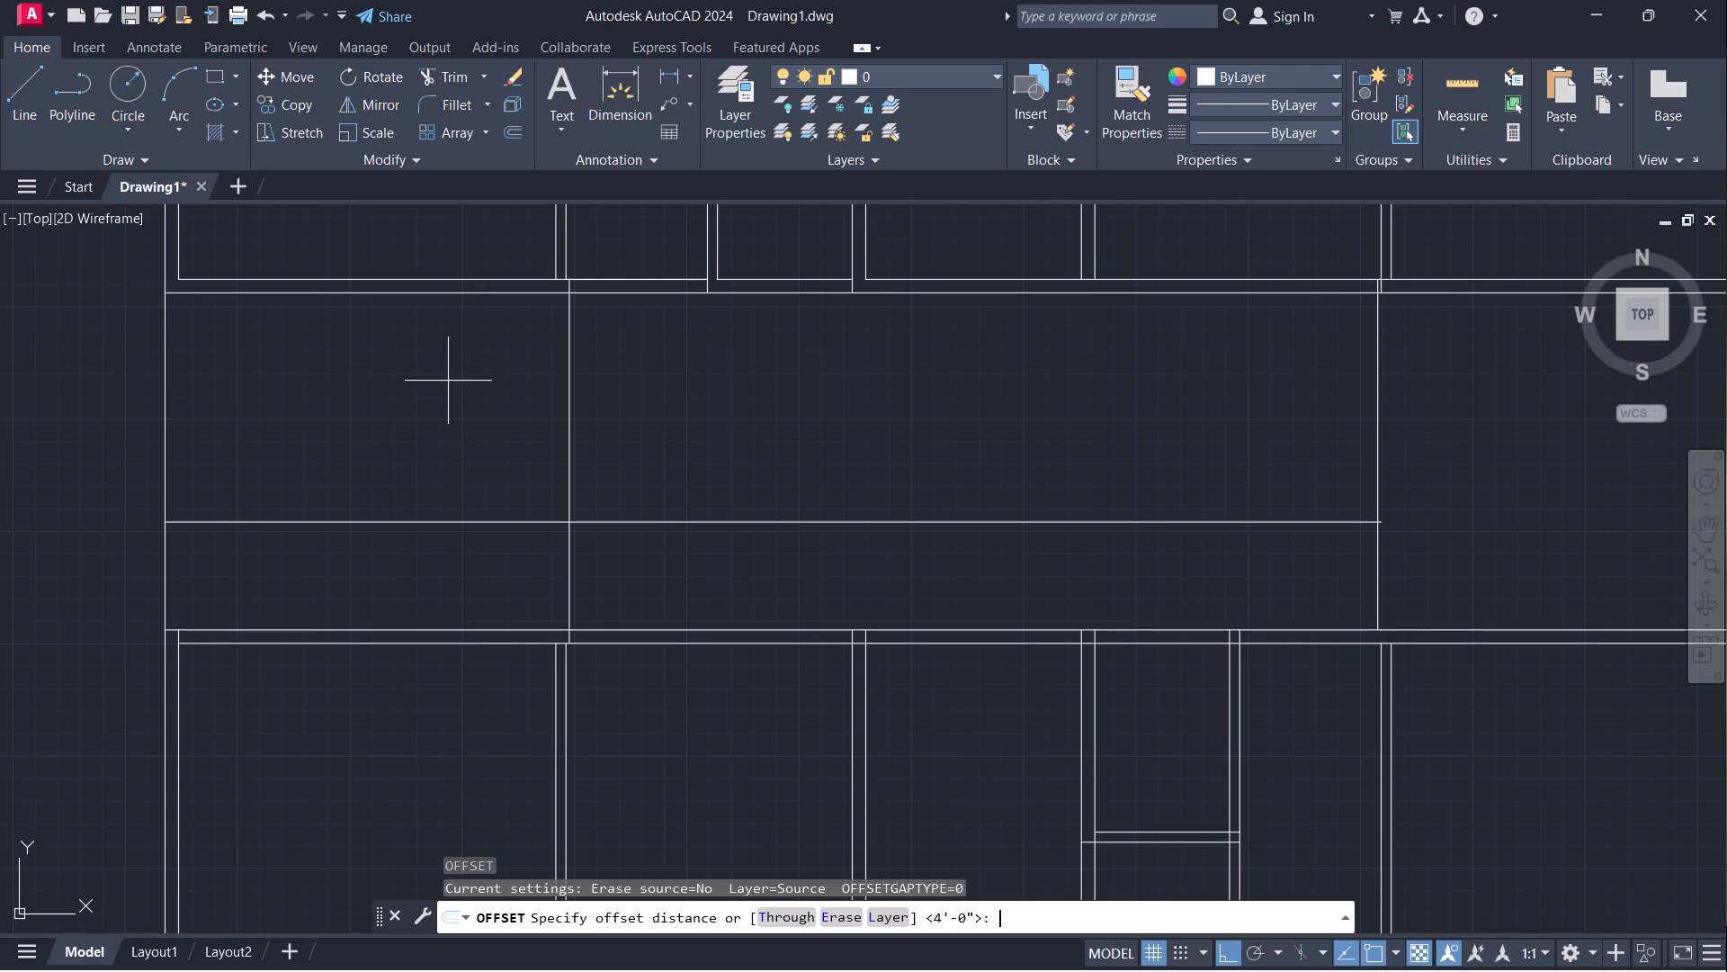
{"action": "left_click", "coordinate": [431, 294]}
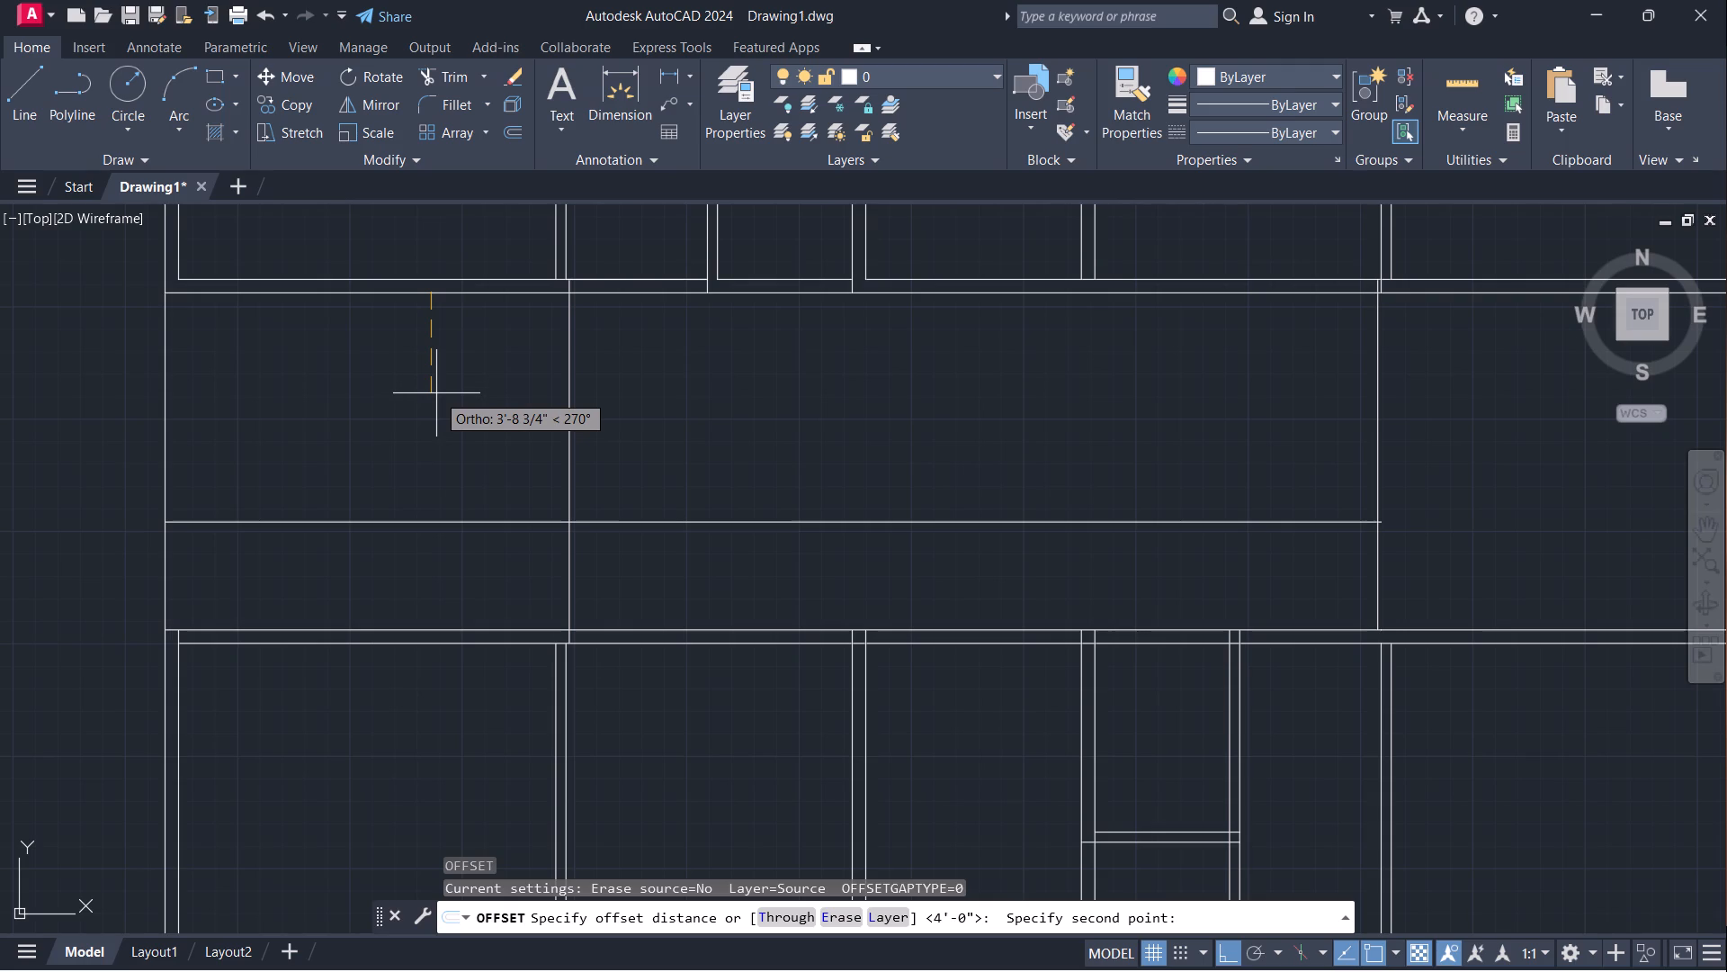
{"action": "type", "text": "4'"}
{"action": "key", "text": "Return"}
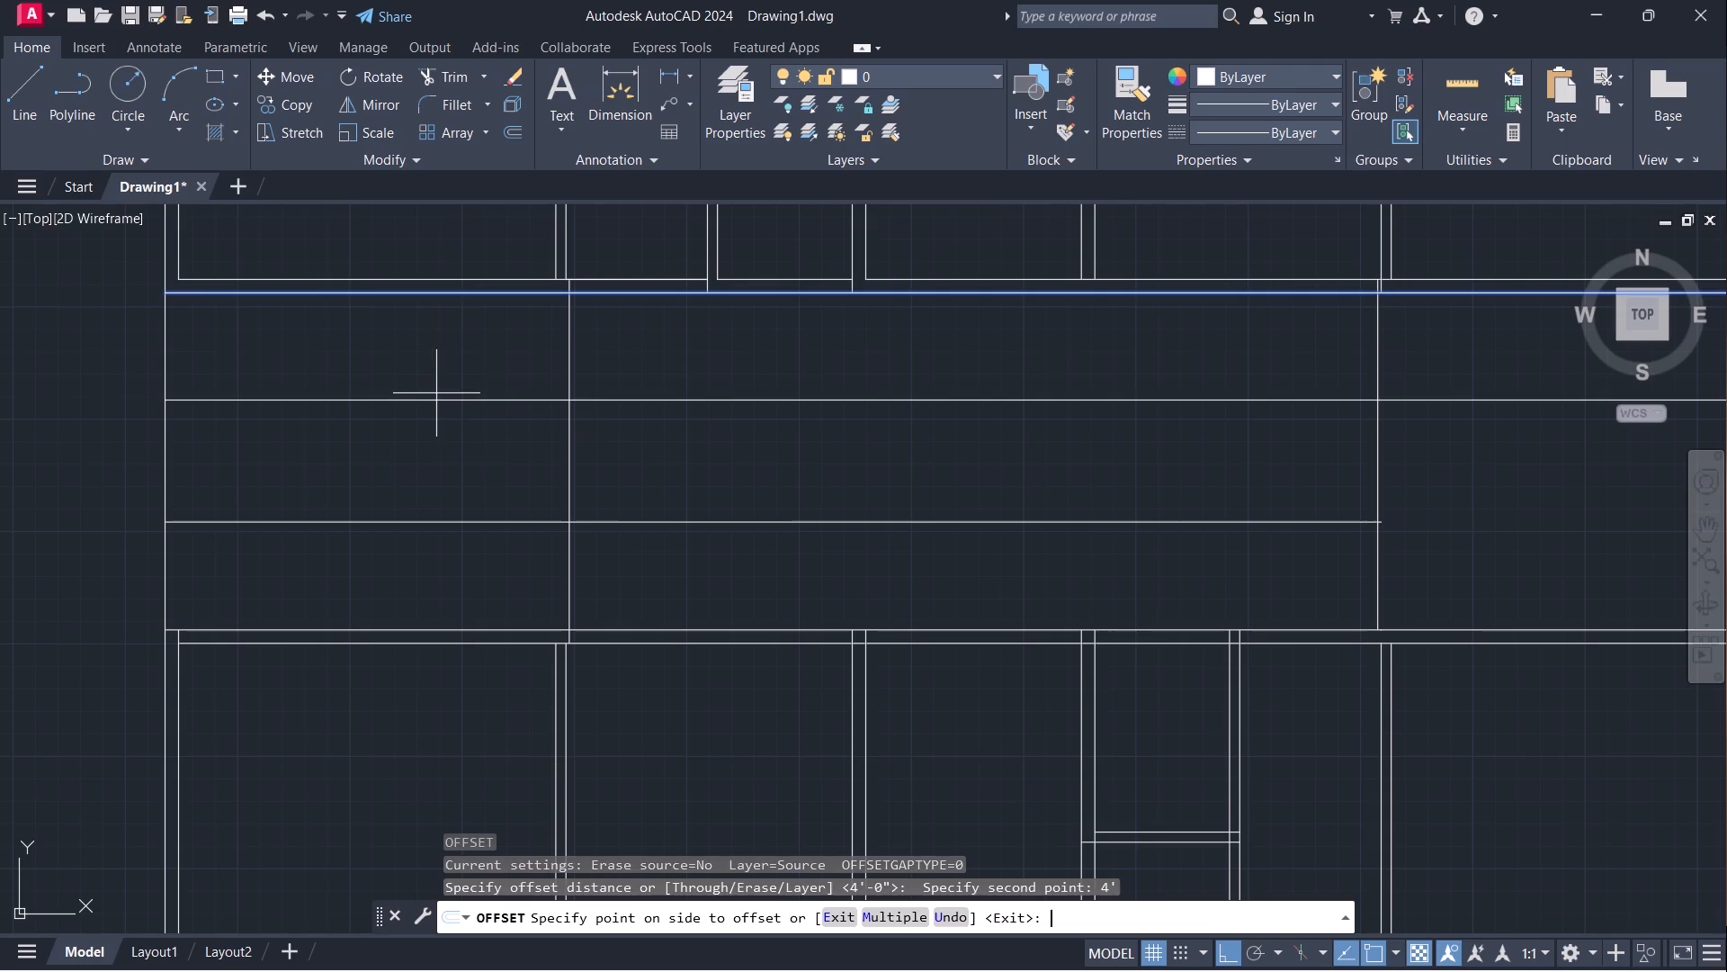
{"action": "left_click", "coordinate": [451, 424]}
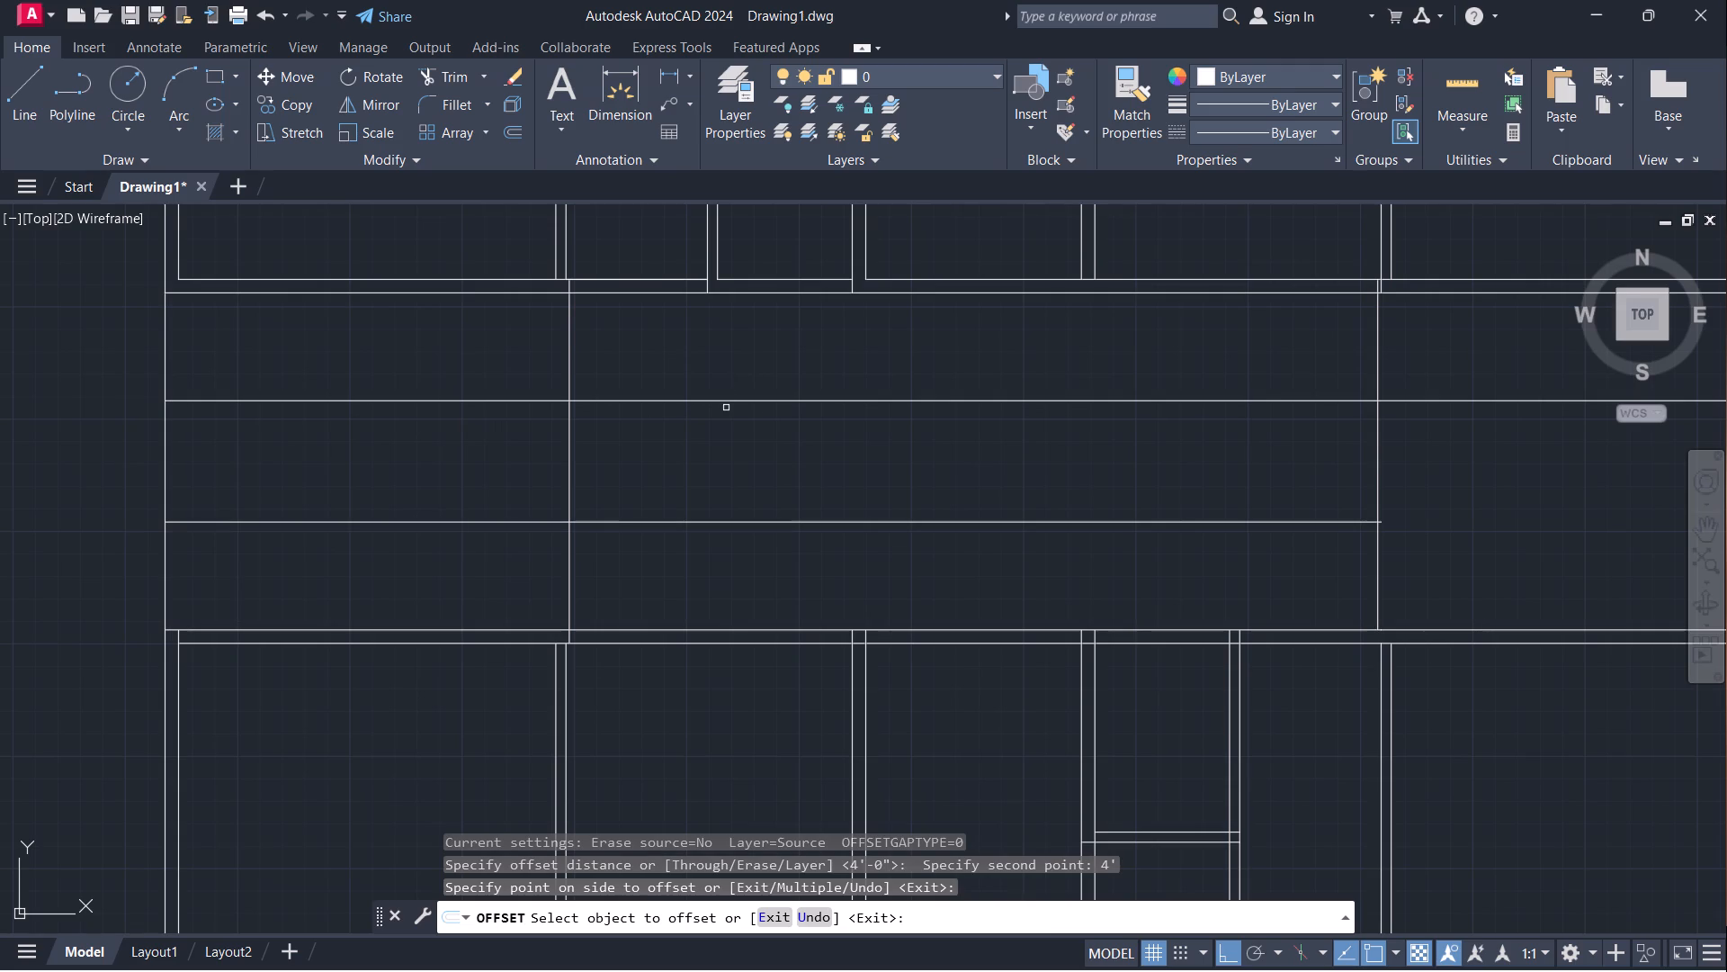
{"action": "key", "text": "Escape"}
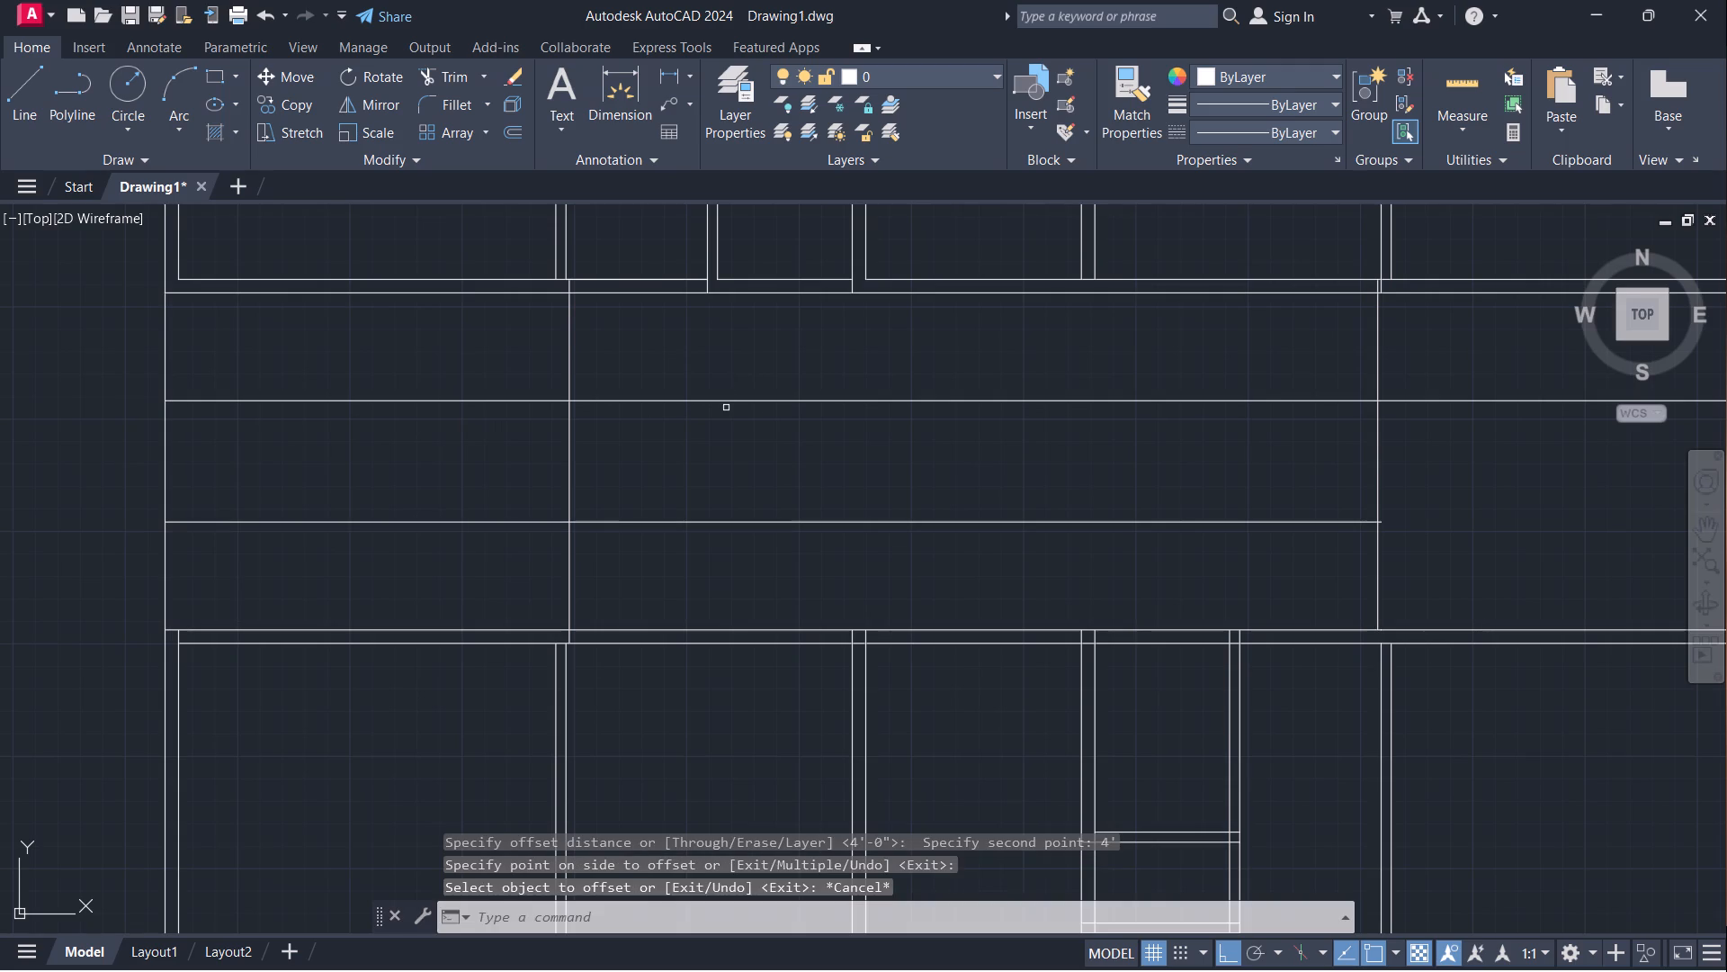
Trim both 4' offset lines back to the left partition, removing their middle portions and the remnants beyond the right partition.
{"action": "type", "text": "tr"}
{"action": "key", "text": "Return"}
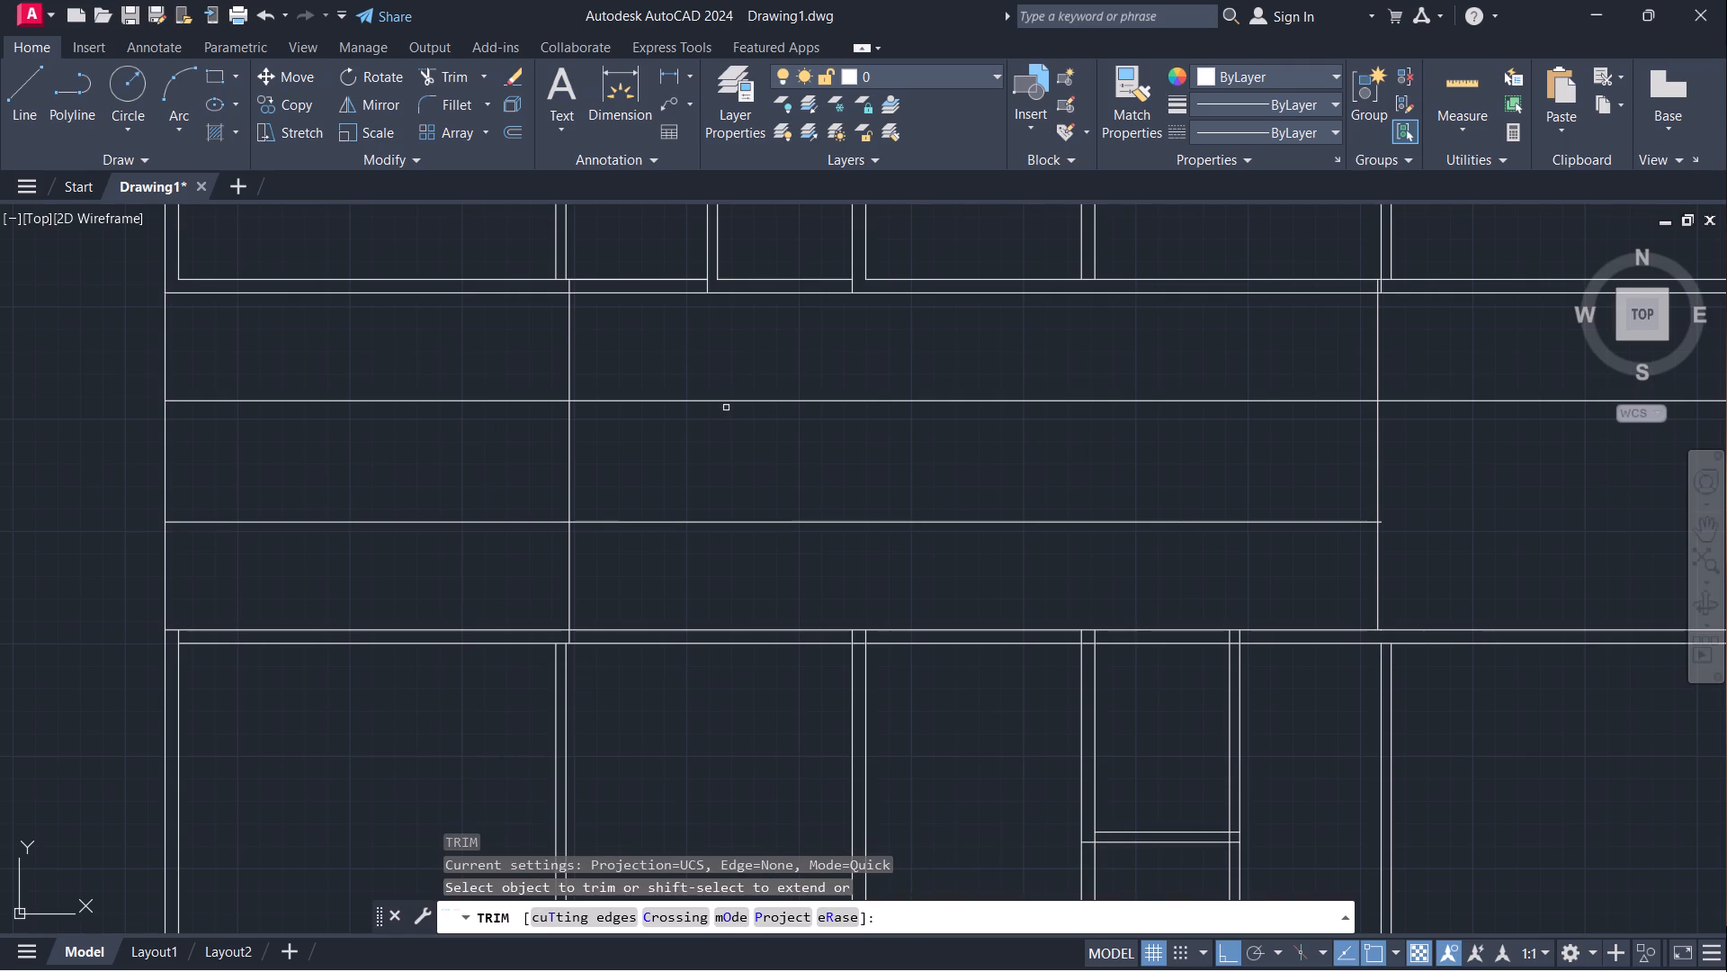
{"action": "left_click_drag", "start_coordinate": [647, 355], "coordinate": [664, 545]}
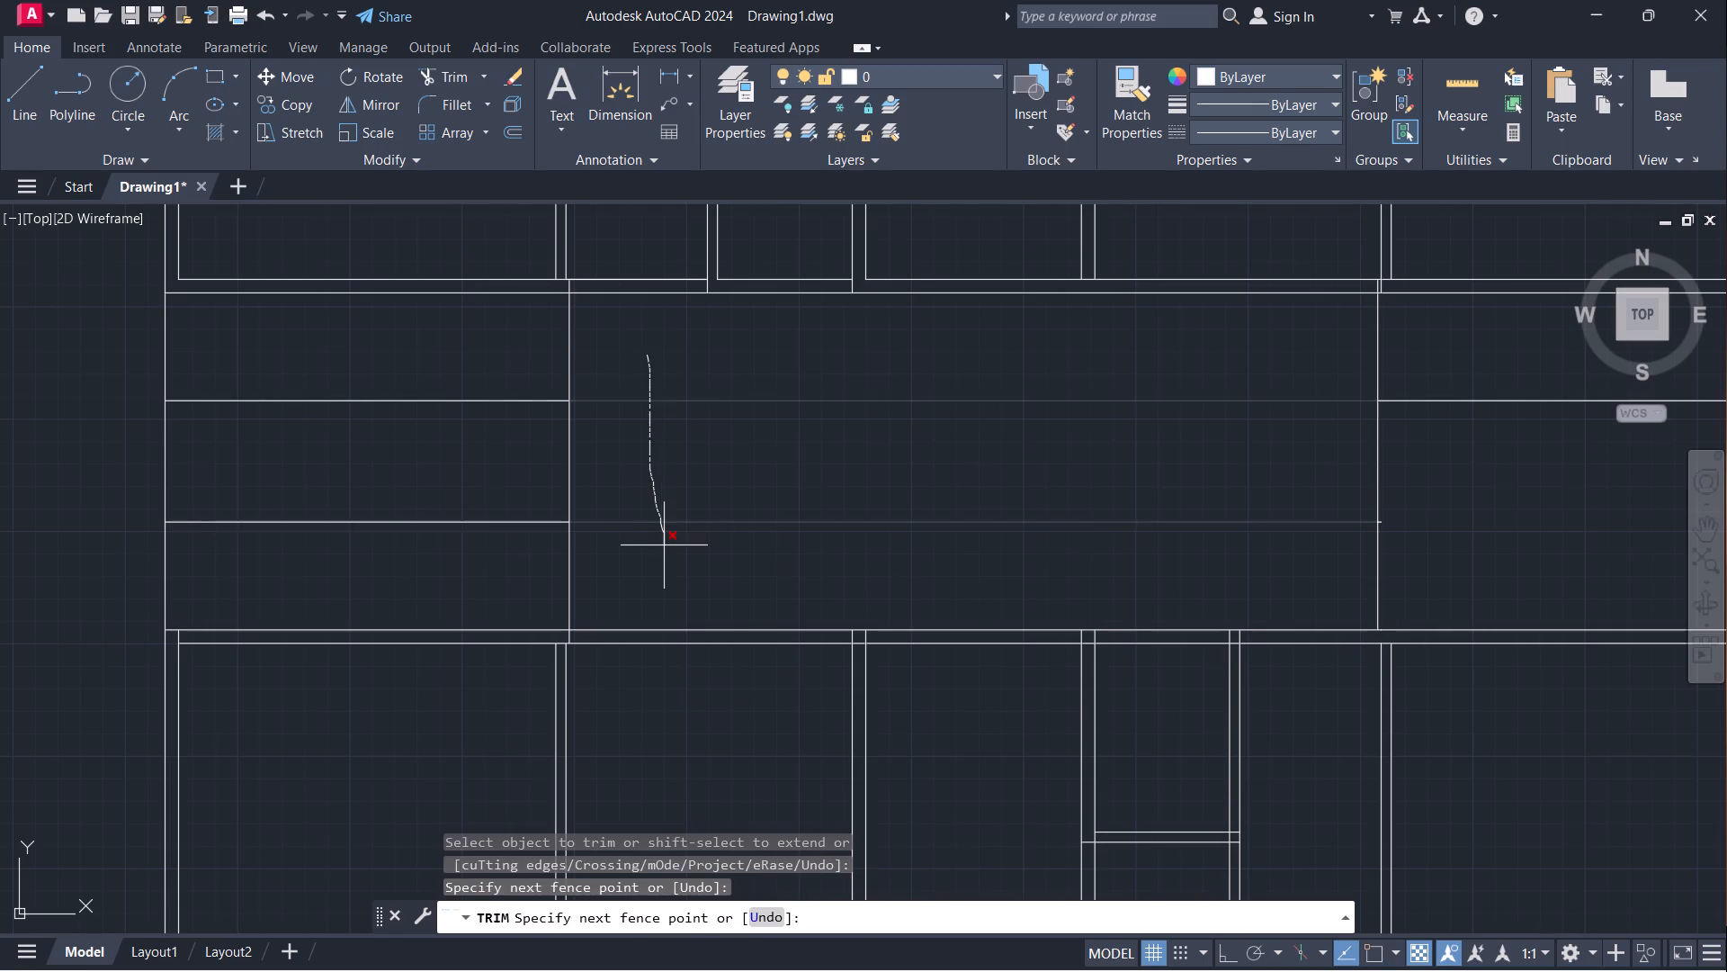
{"action": "left_click_drag", "start_coordinate": [664, 545], "coordinate": [665, 546]}
{"action": "left_click", "coordinate": [1443, 400]}
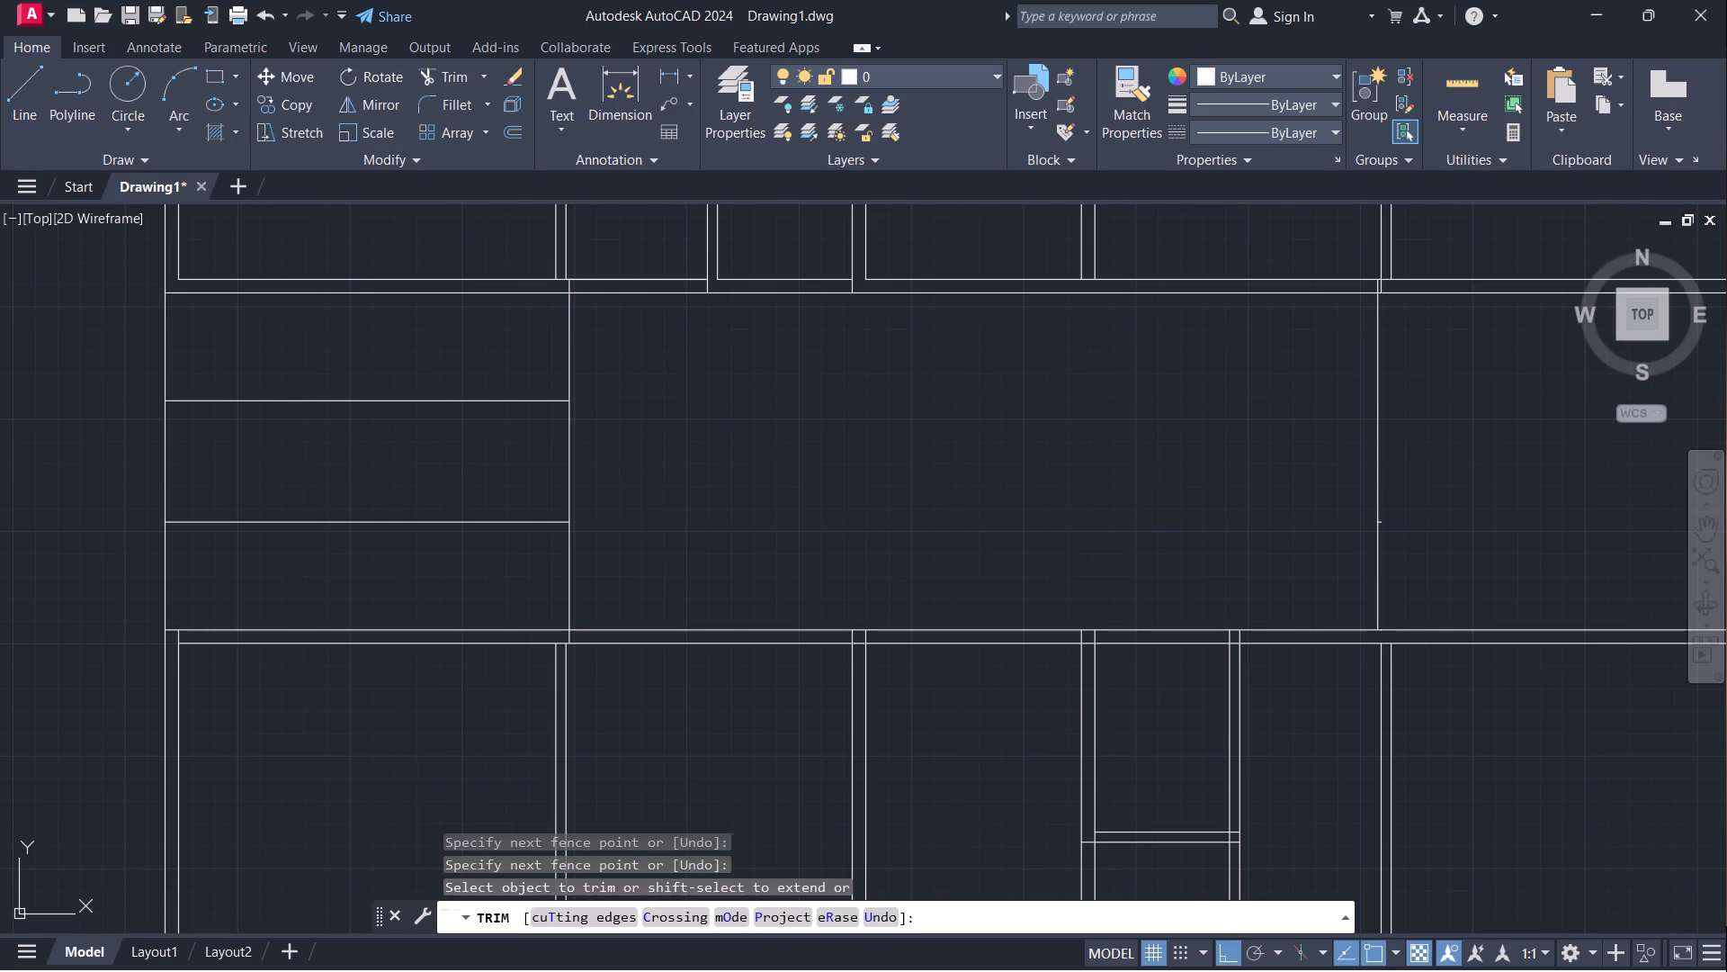
{"action": "left_click", "coordinate": [1382, 525]}
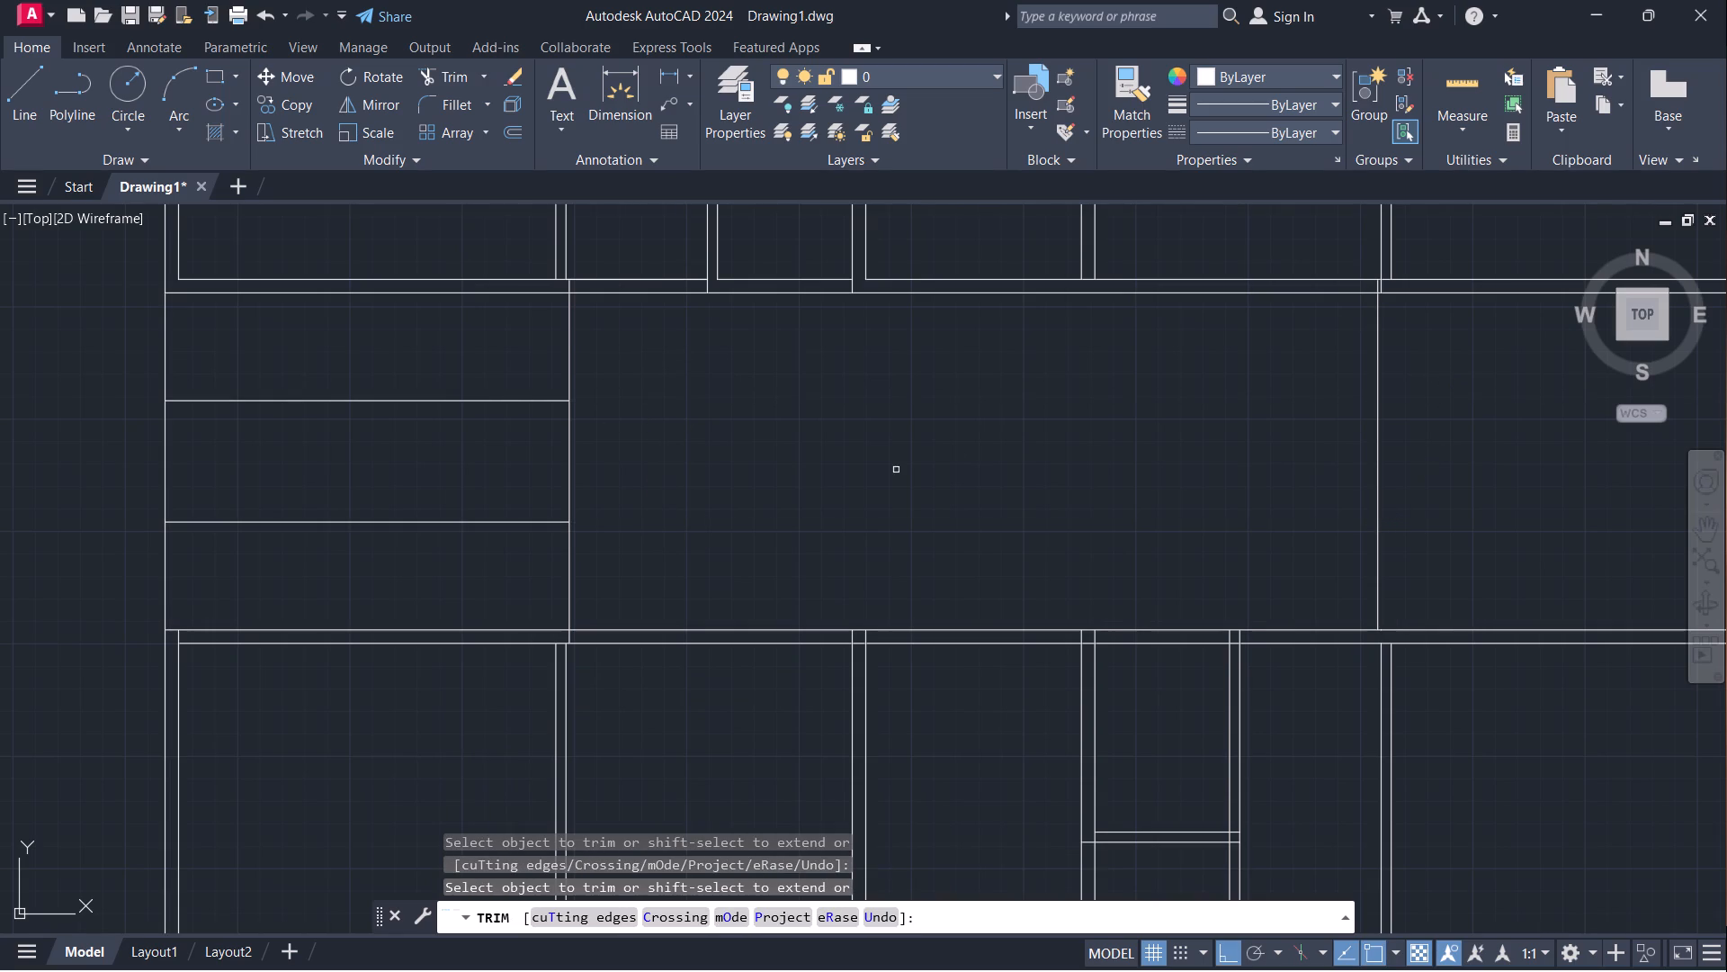
{"action": "scroll", "coordinate": [888, 476], "scroll_direction": "down", "scroll_amount": 1}
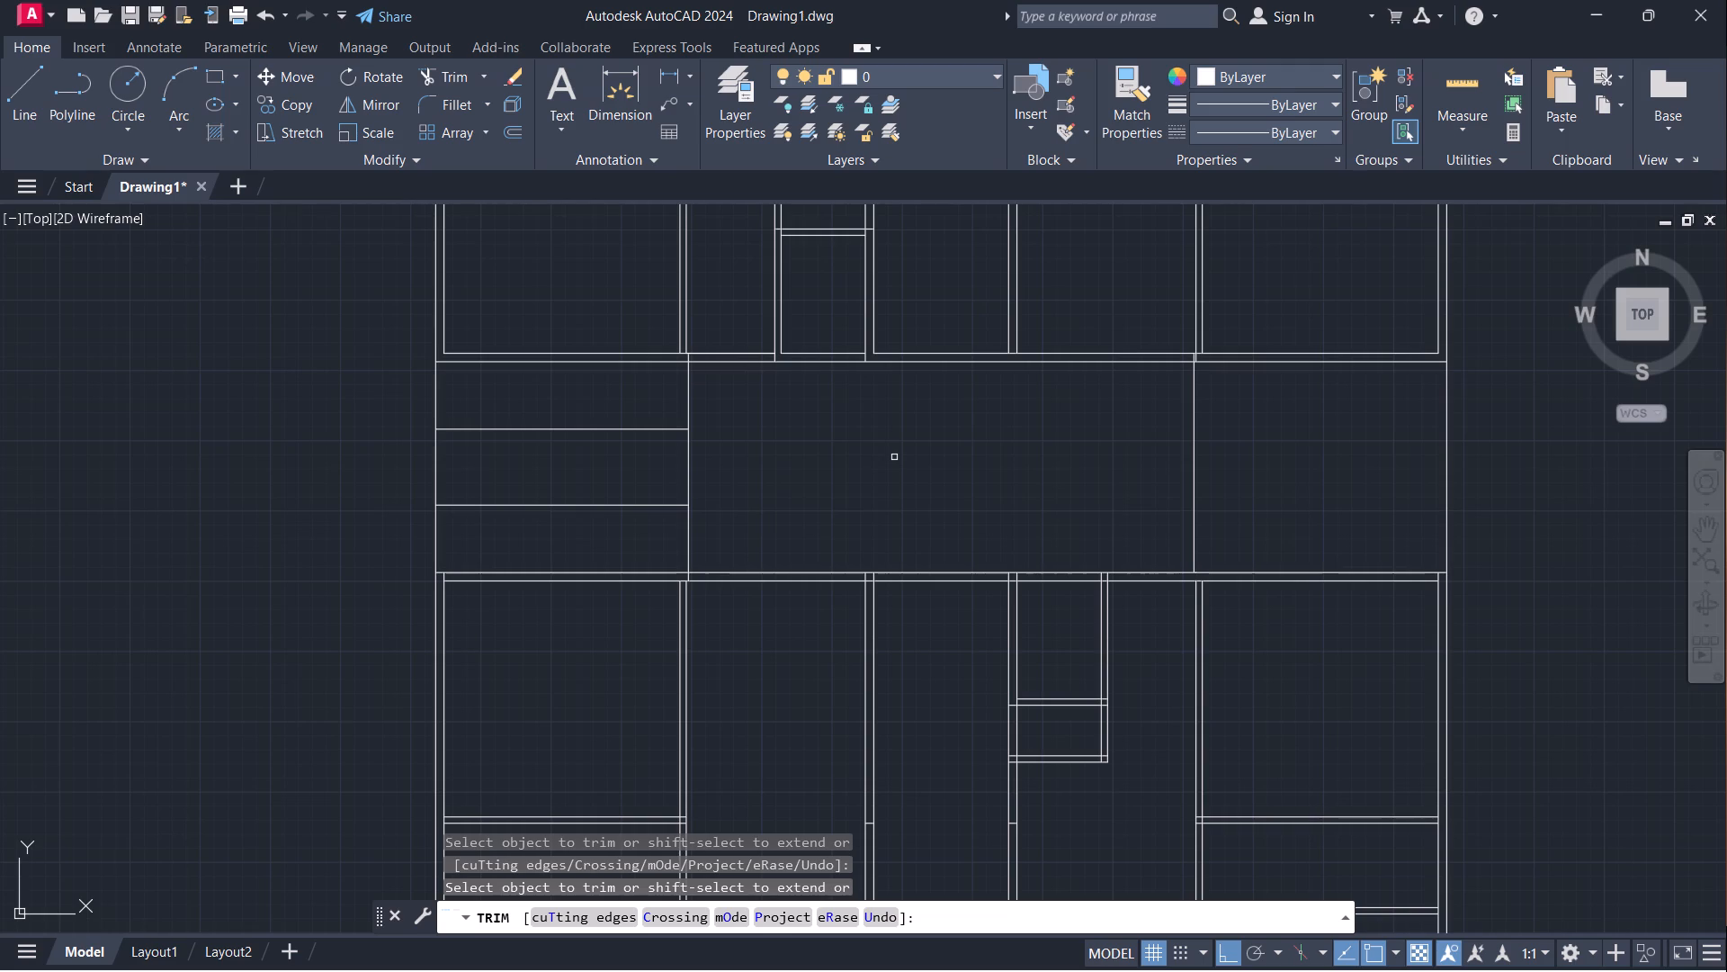
{"action": "middle_click_drag", "start_coordinate": [1256, 490], "coordinate": [1070, 527]}
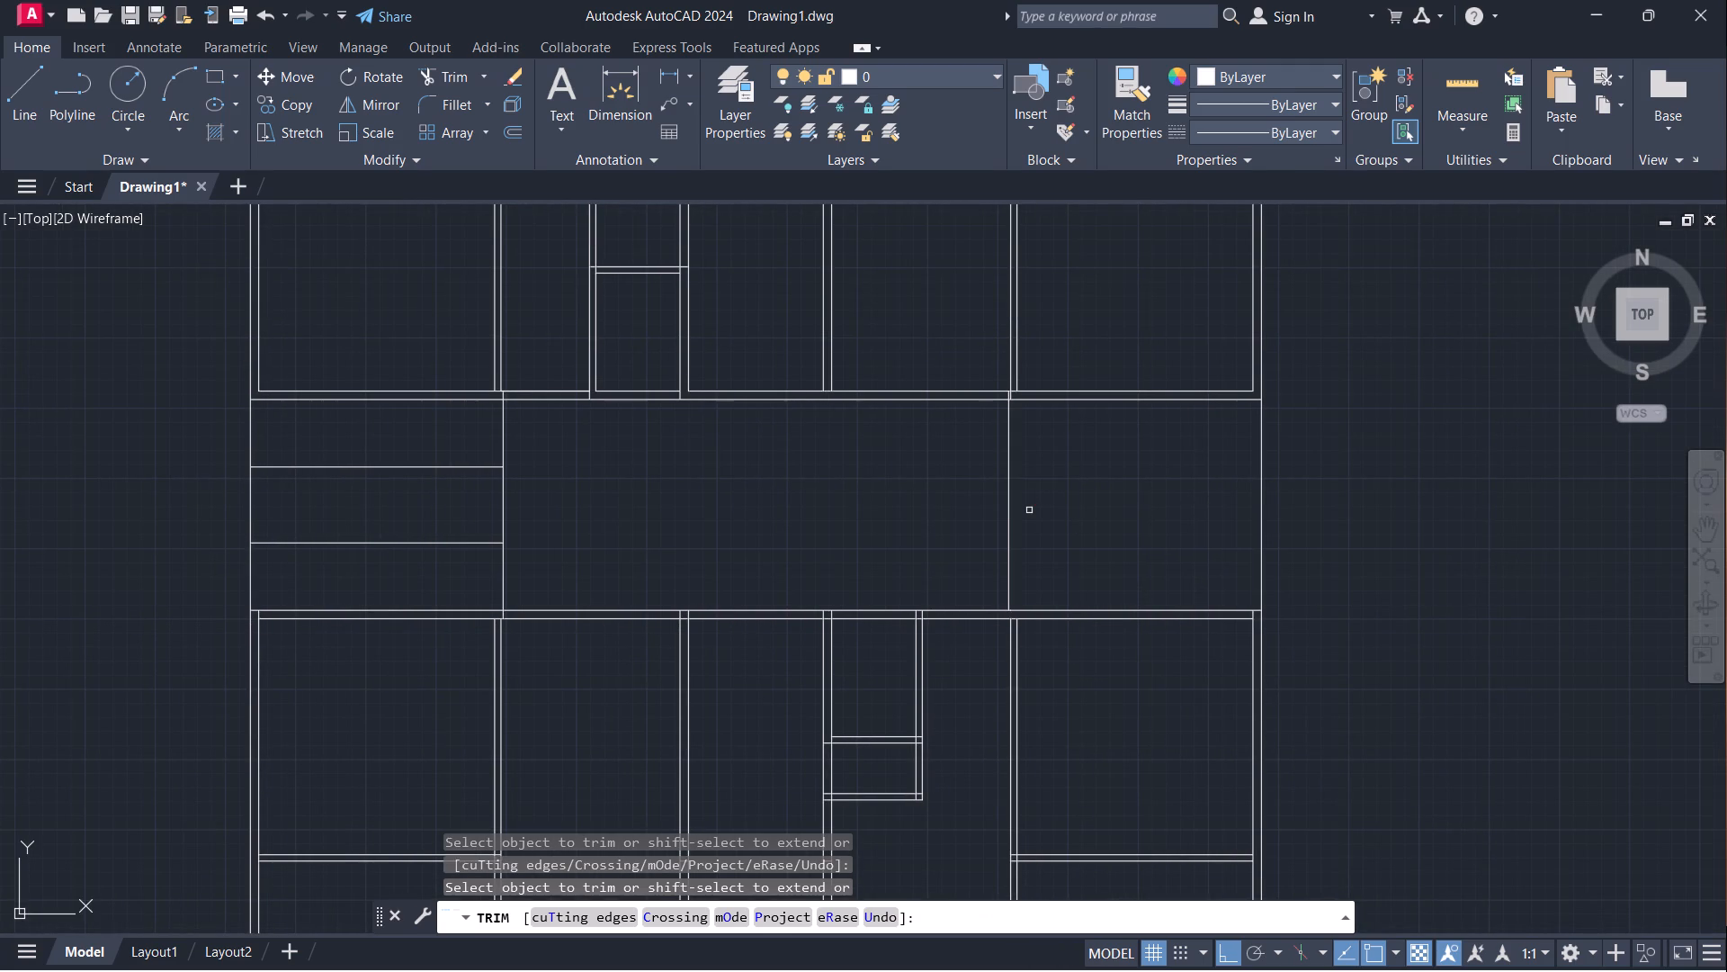
{"action": "key", "text": "Escape"}
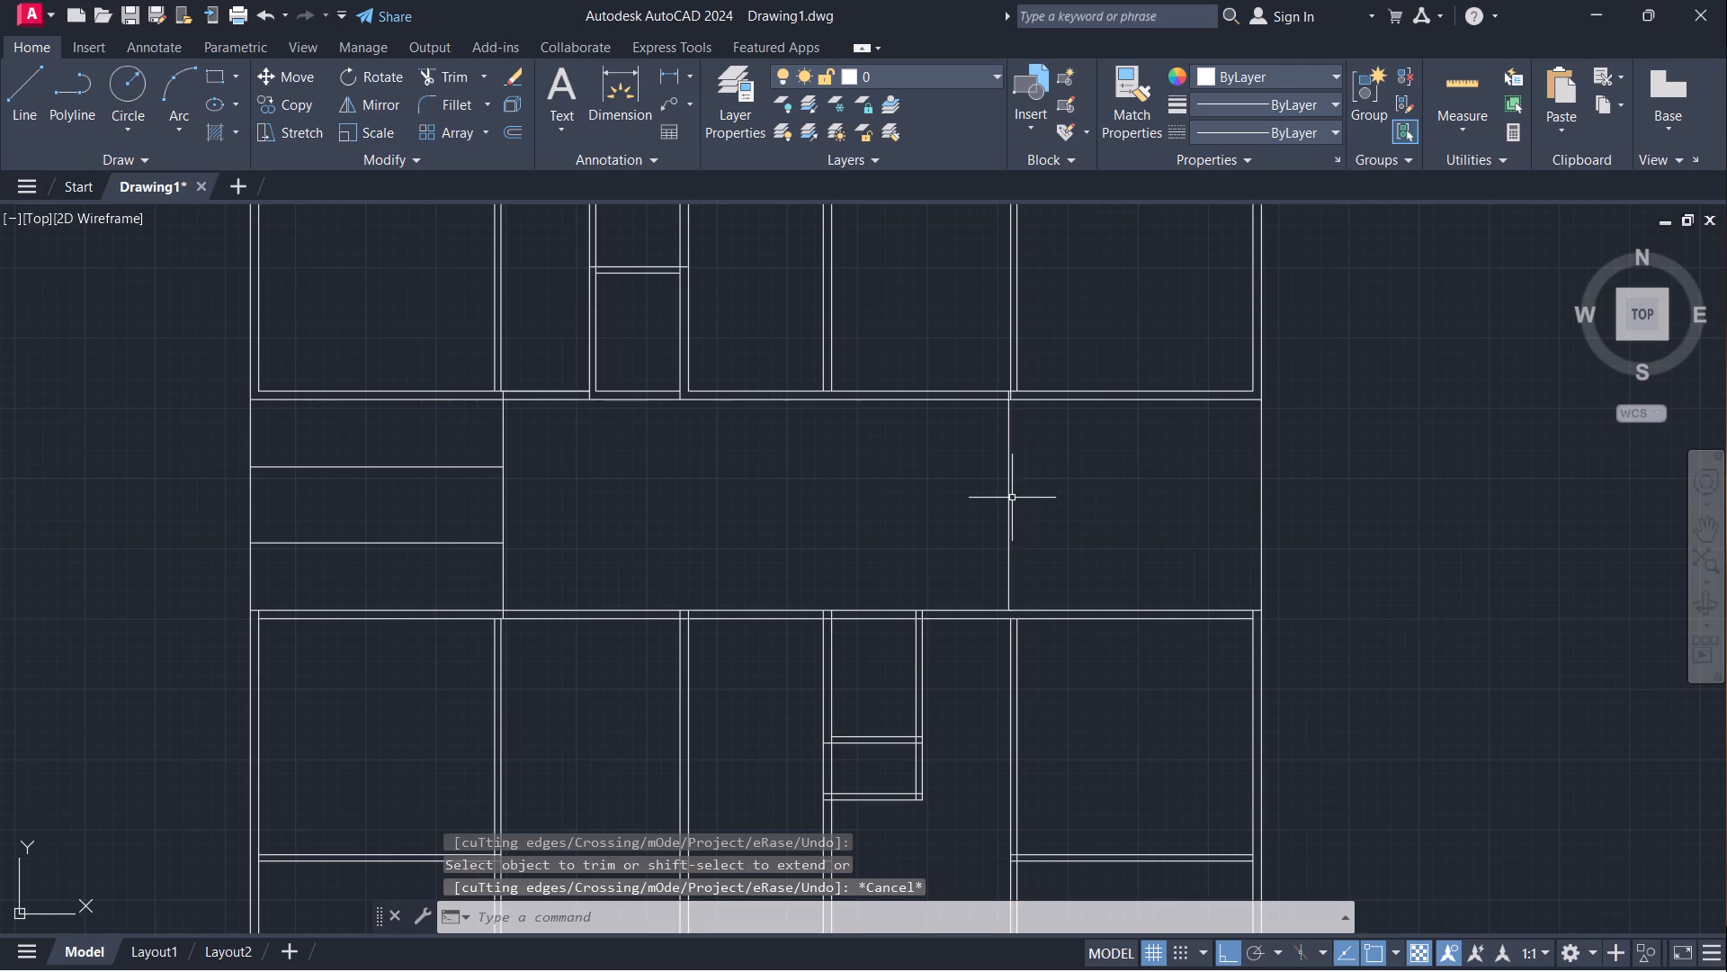
Measure the corridor's clear height along the right partition line with a temporary linear dimension.
{"action": "left_click", "coordinate": [662, 76]}
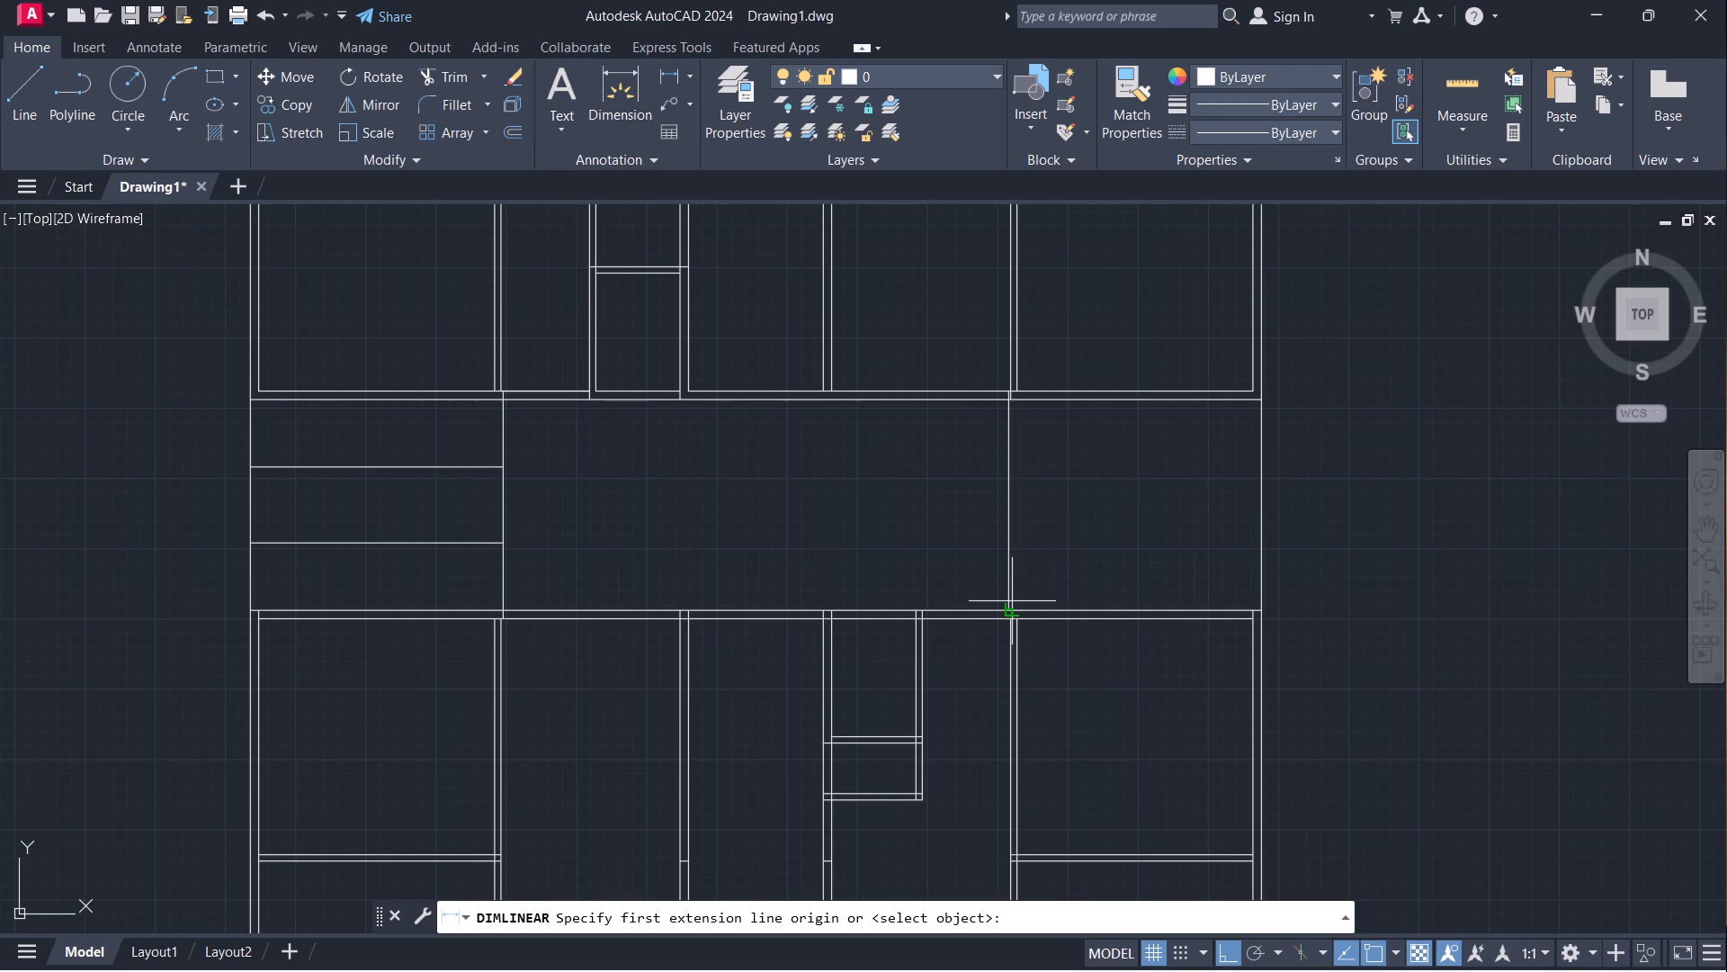
{"action": "left_click", "coordinate": [1009, 601]}
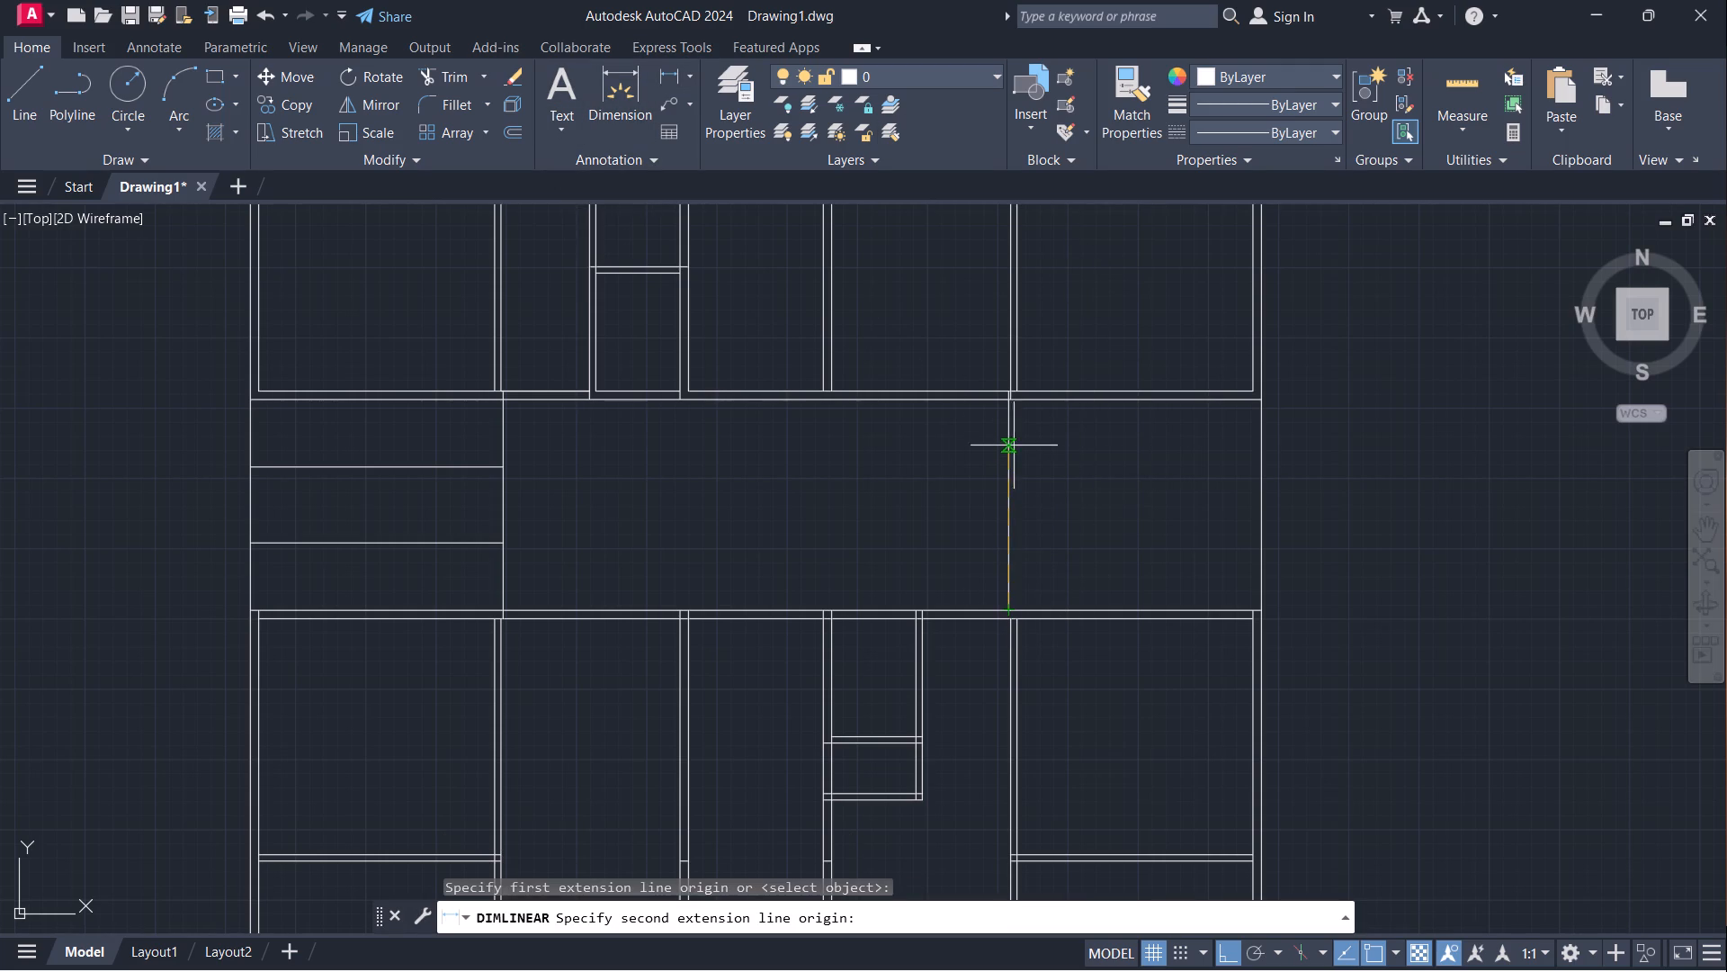
{"action": "left_click", "coordinate": [1007, 405]}
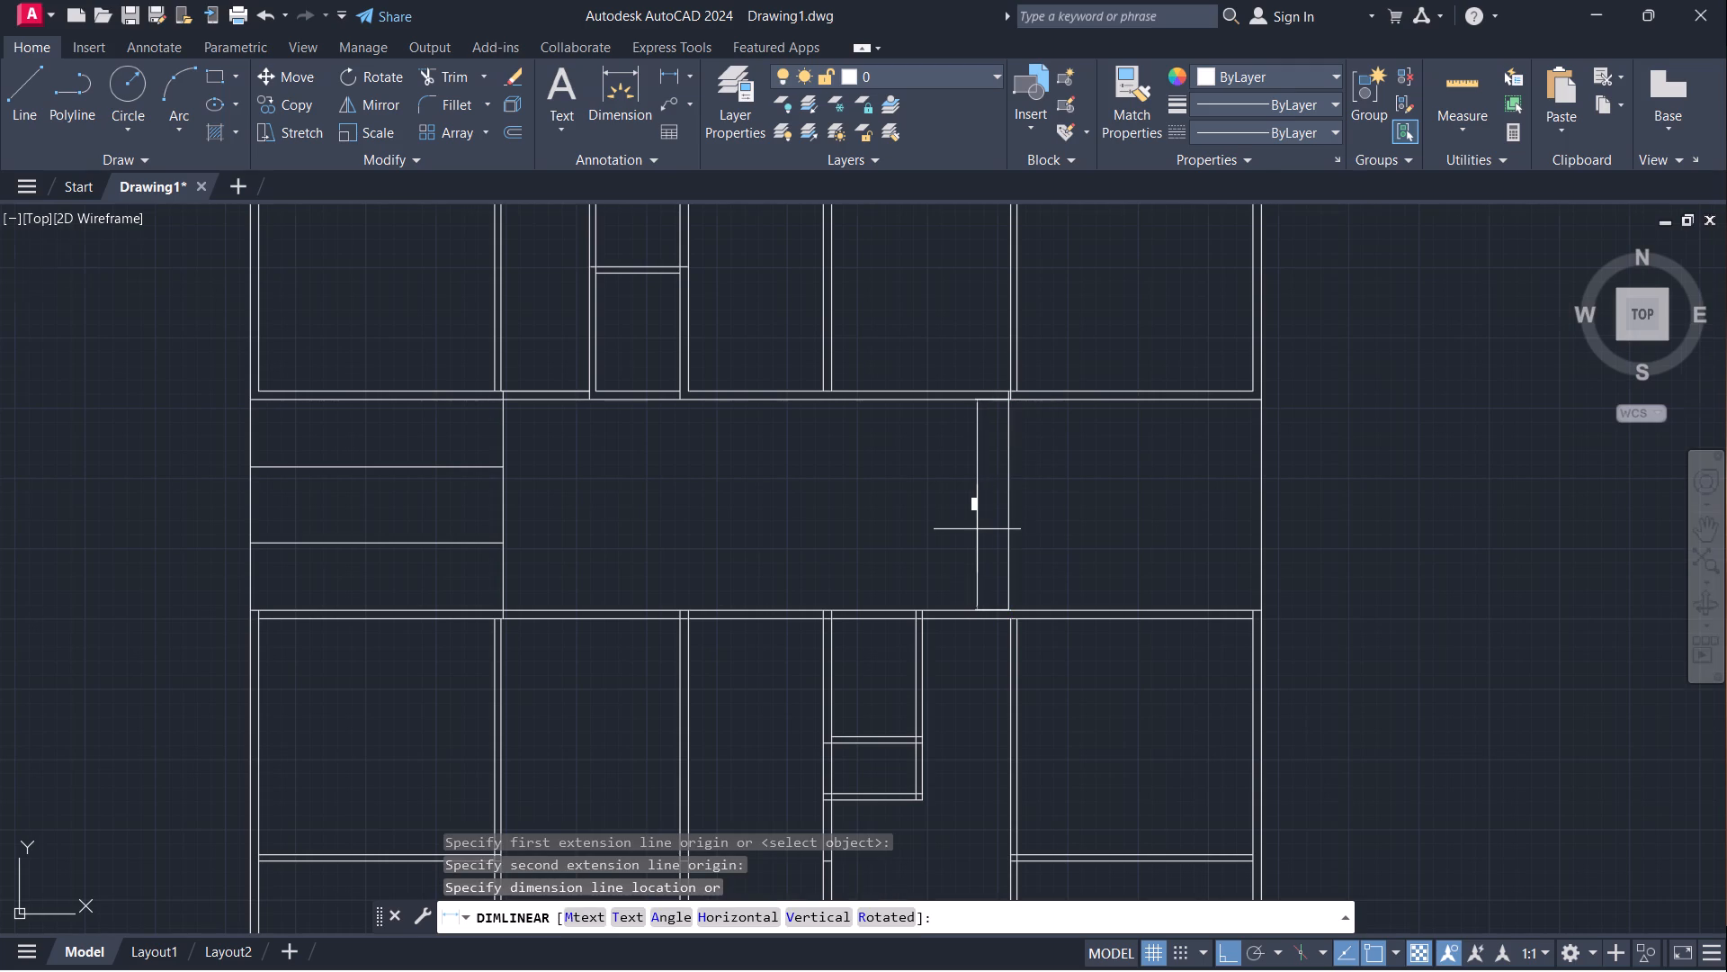
{"action": "scroll", "coordinate": [977, 529], "scroll_direction": "up", "scroll_amount": 3}
{"action": "scroll", "coordinate": [976, 529], "scroll_direction": "down", "scroll_amount": 1}
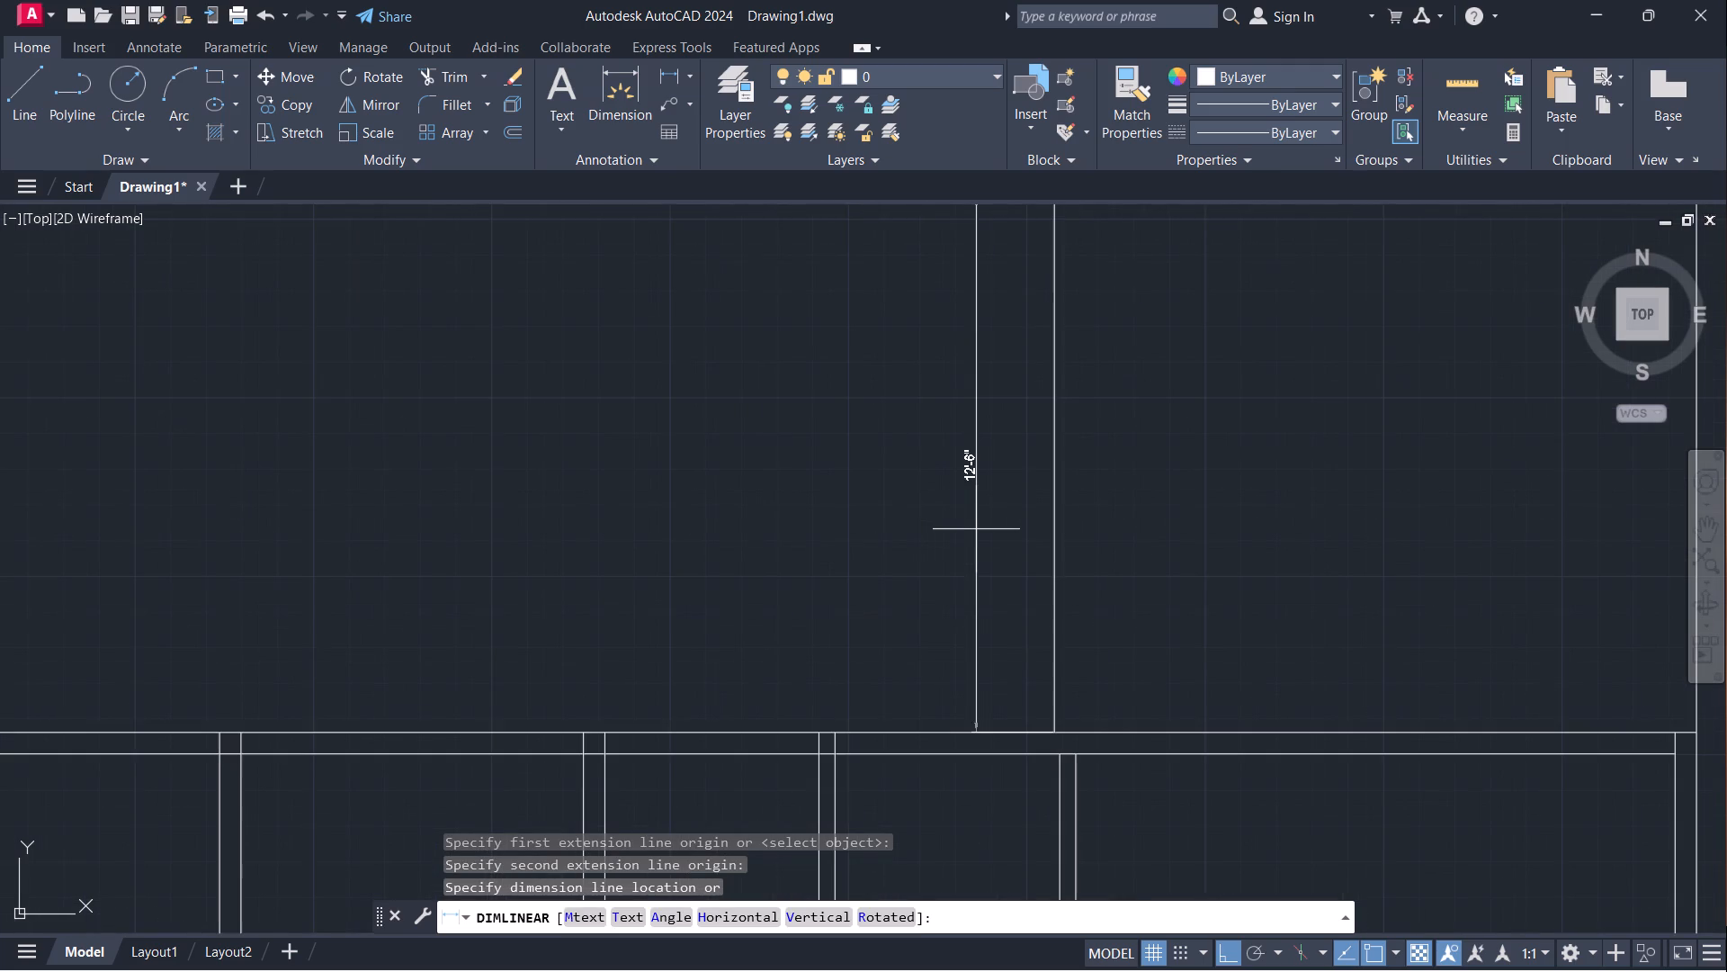
{"action": "key", "text": "Escape"}
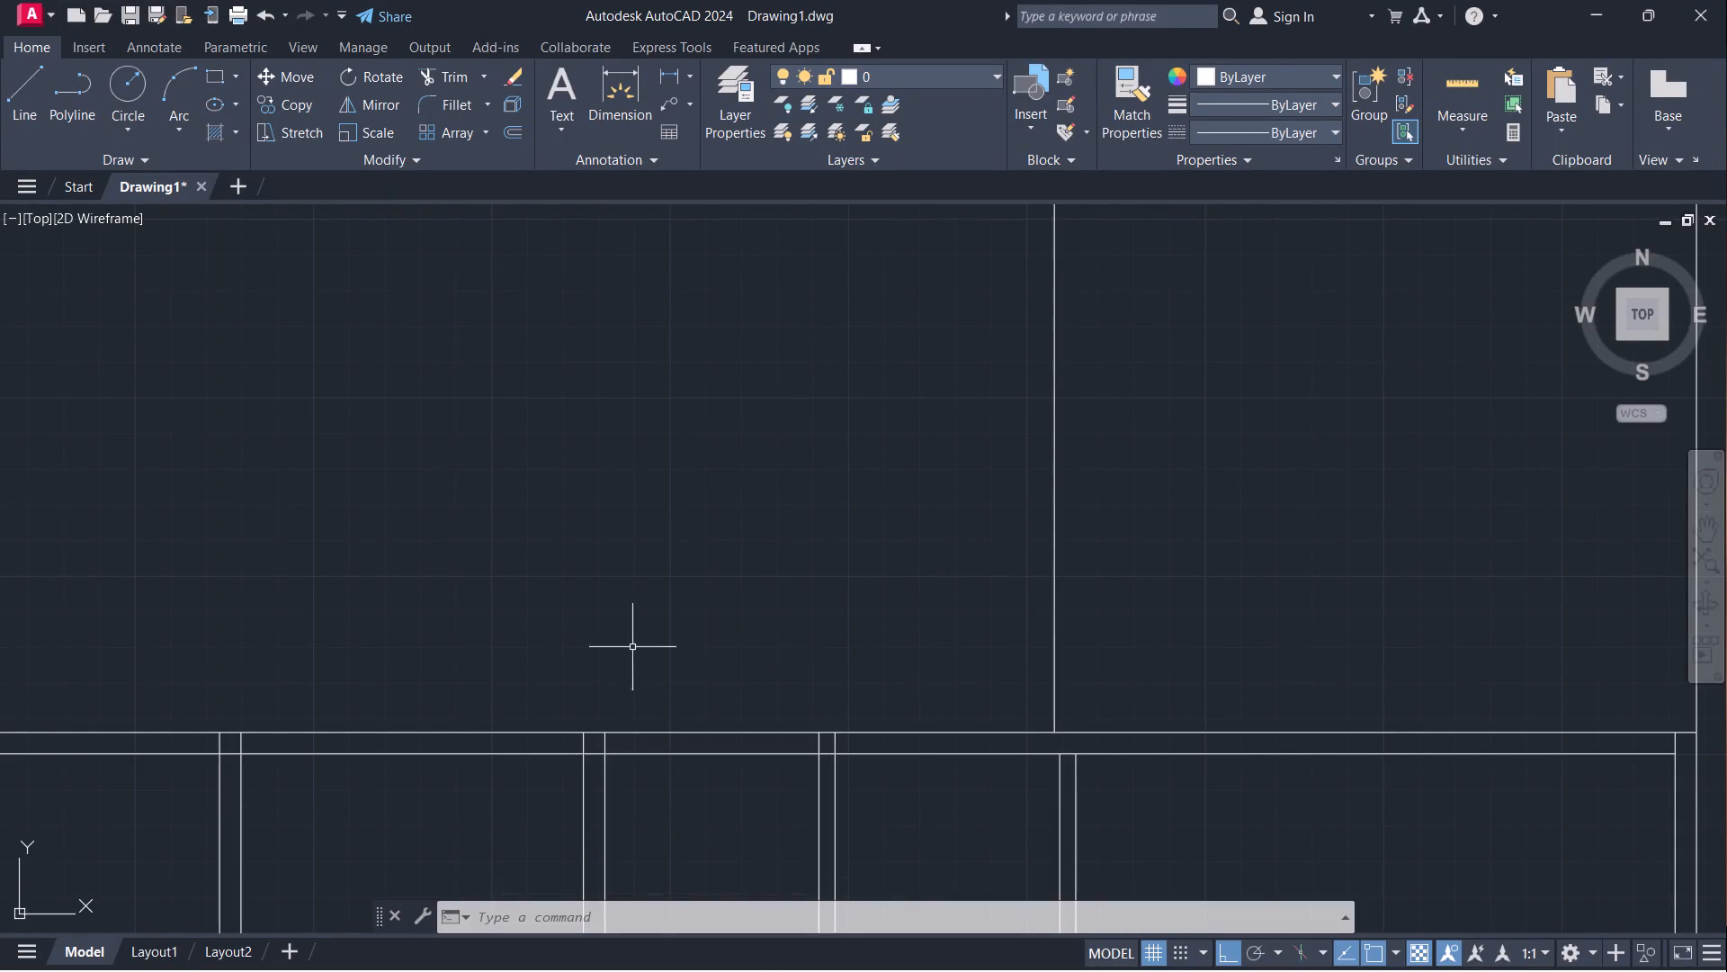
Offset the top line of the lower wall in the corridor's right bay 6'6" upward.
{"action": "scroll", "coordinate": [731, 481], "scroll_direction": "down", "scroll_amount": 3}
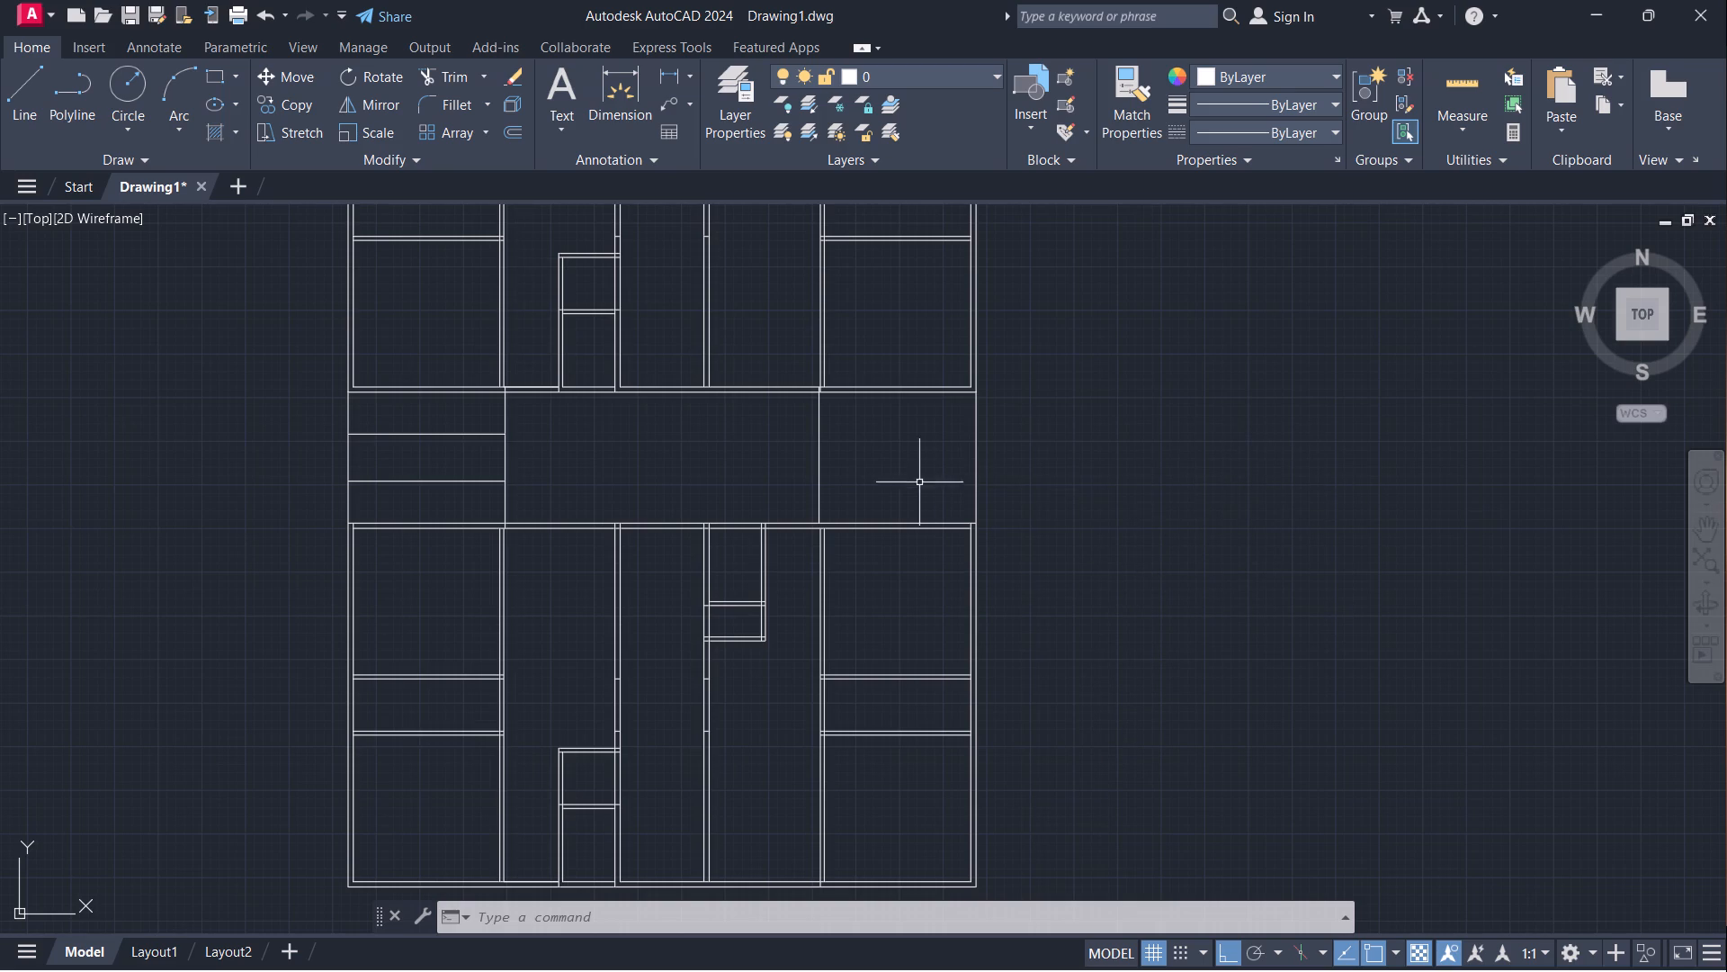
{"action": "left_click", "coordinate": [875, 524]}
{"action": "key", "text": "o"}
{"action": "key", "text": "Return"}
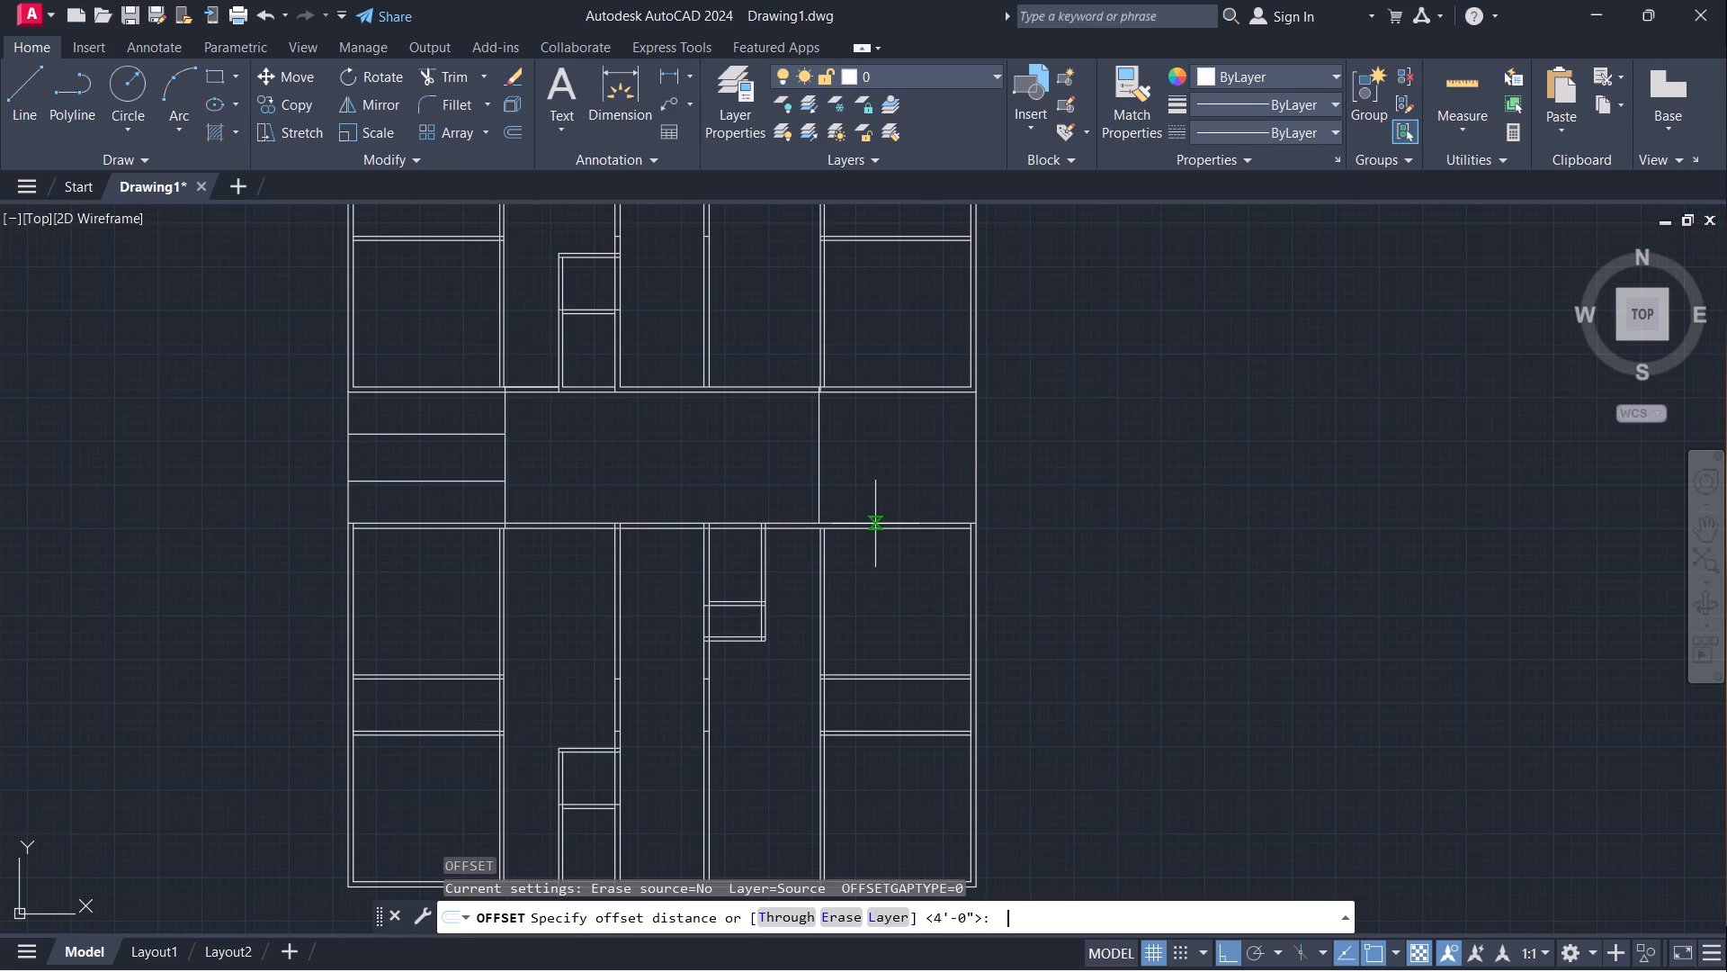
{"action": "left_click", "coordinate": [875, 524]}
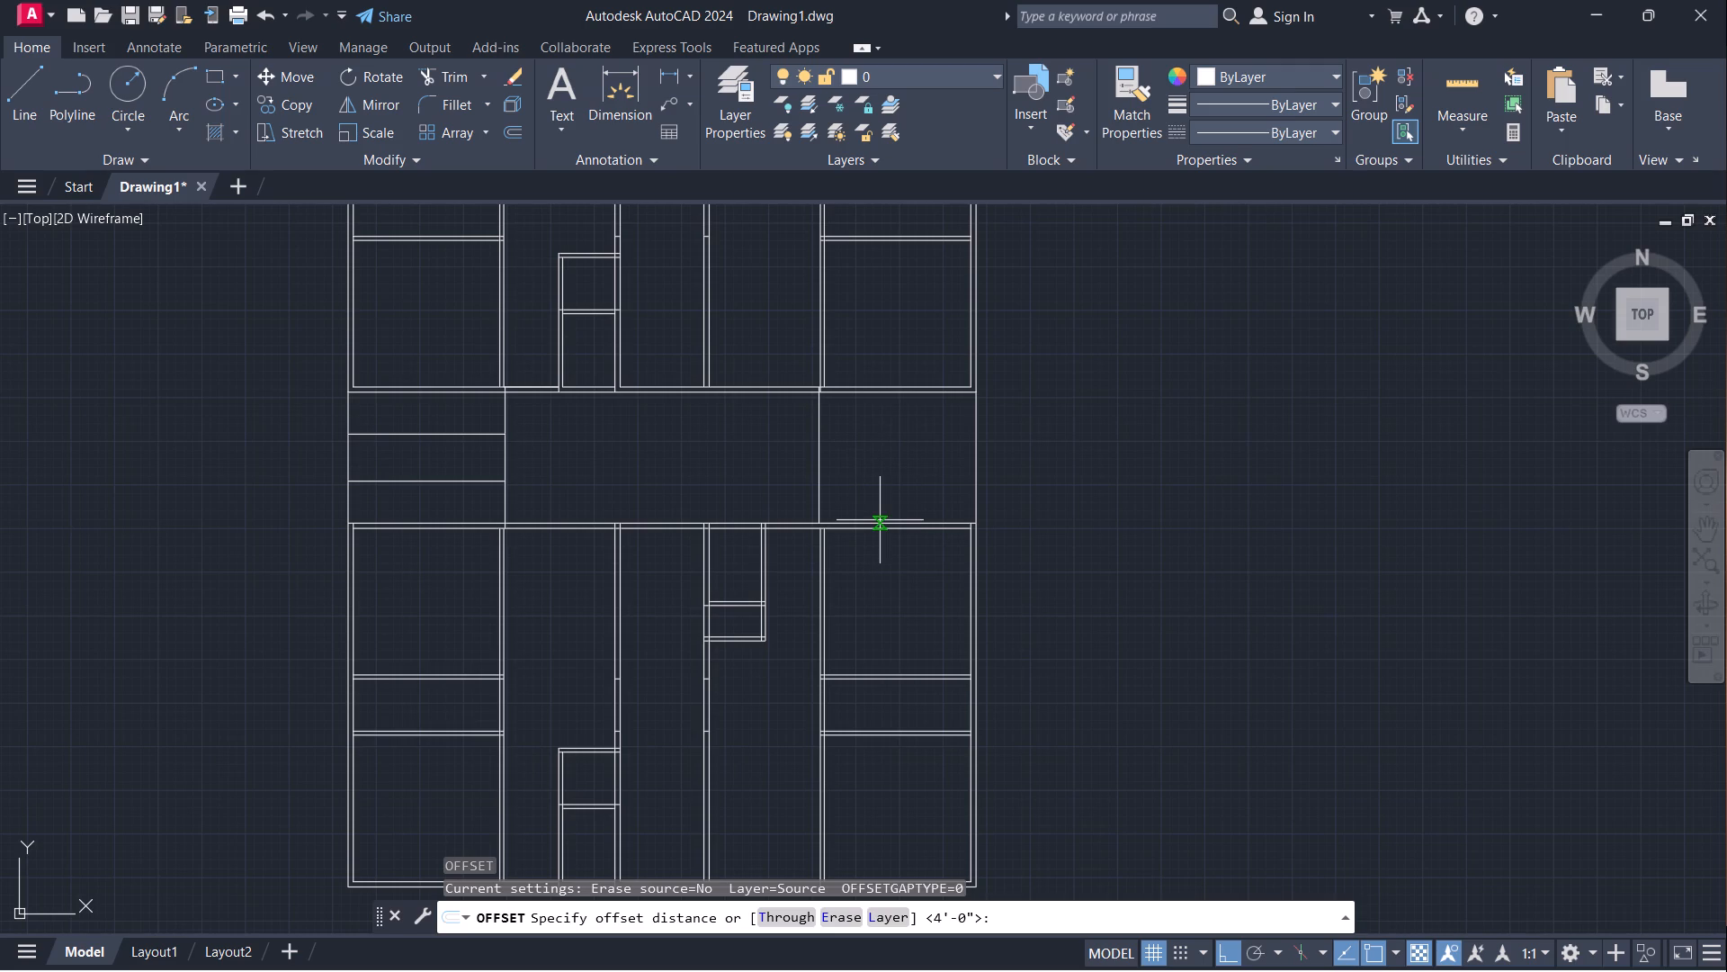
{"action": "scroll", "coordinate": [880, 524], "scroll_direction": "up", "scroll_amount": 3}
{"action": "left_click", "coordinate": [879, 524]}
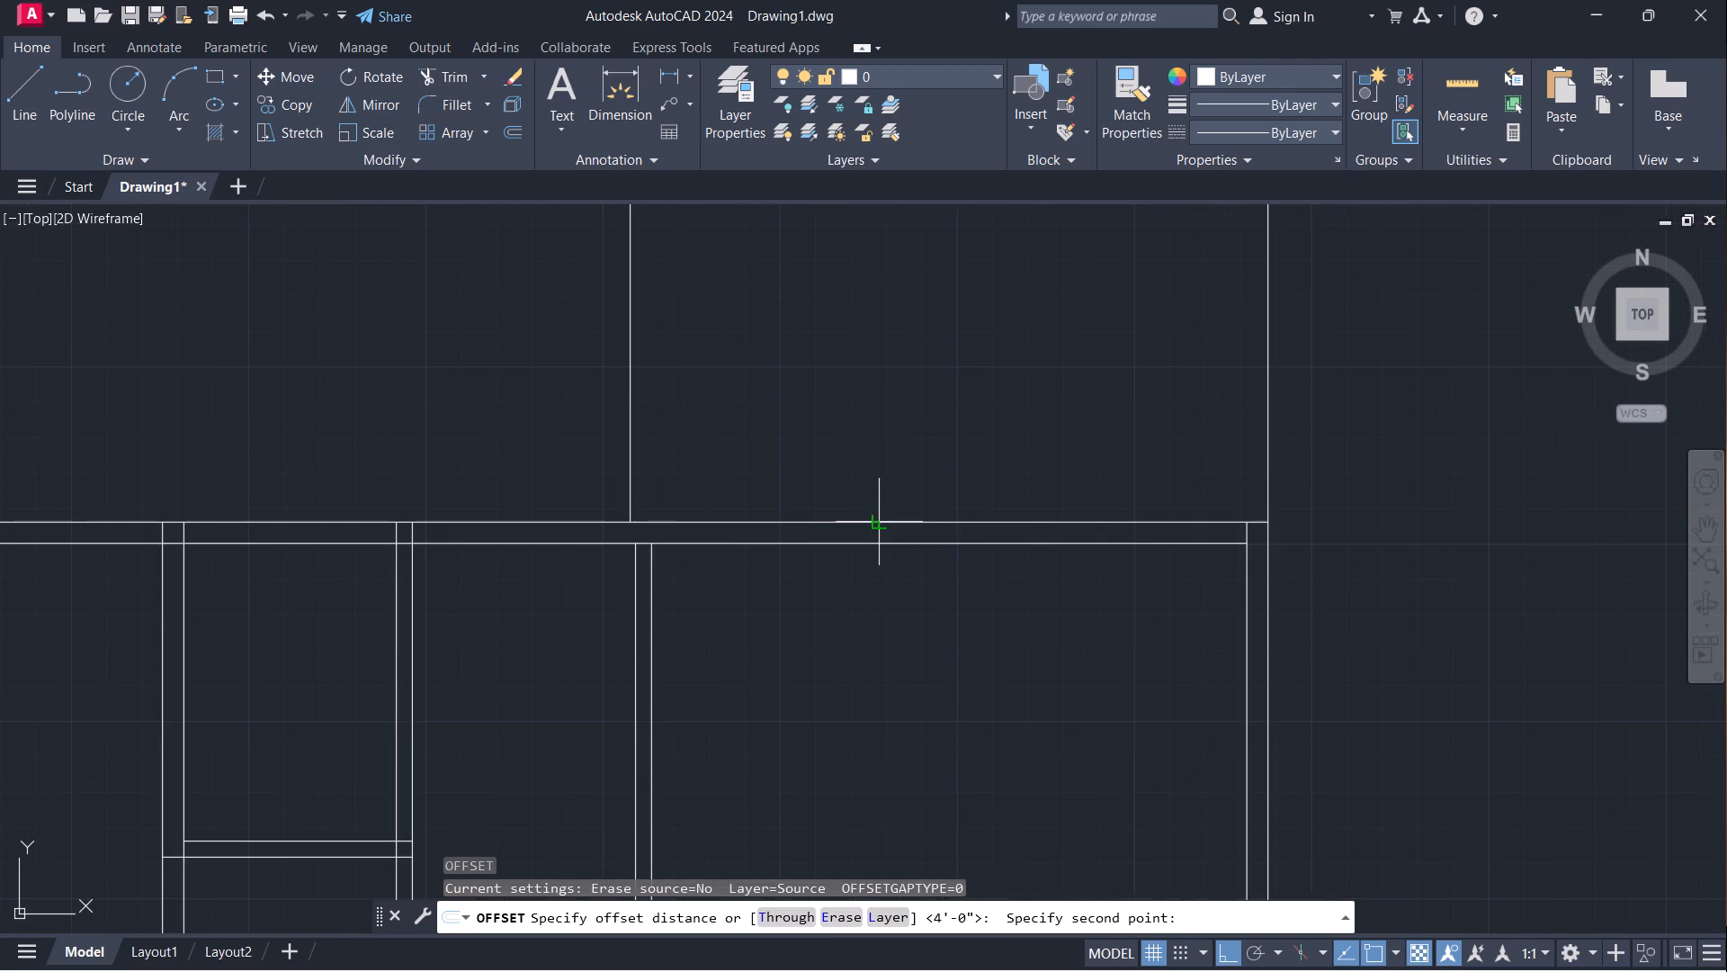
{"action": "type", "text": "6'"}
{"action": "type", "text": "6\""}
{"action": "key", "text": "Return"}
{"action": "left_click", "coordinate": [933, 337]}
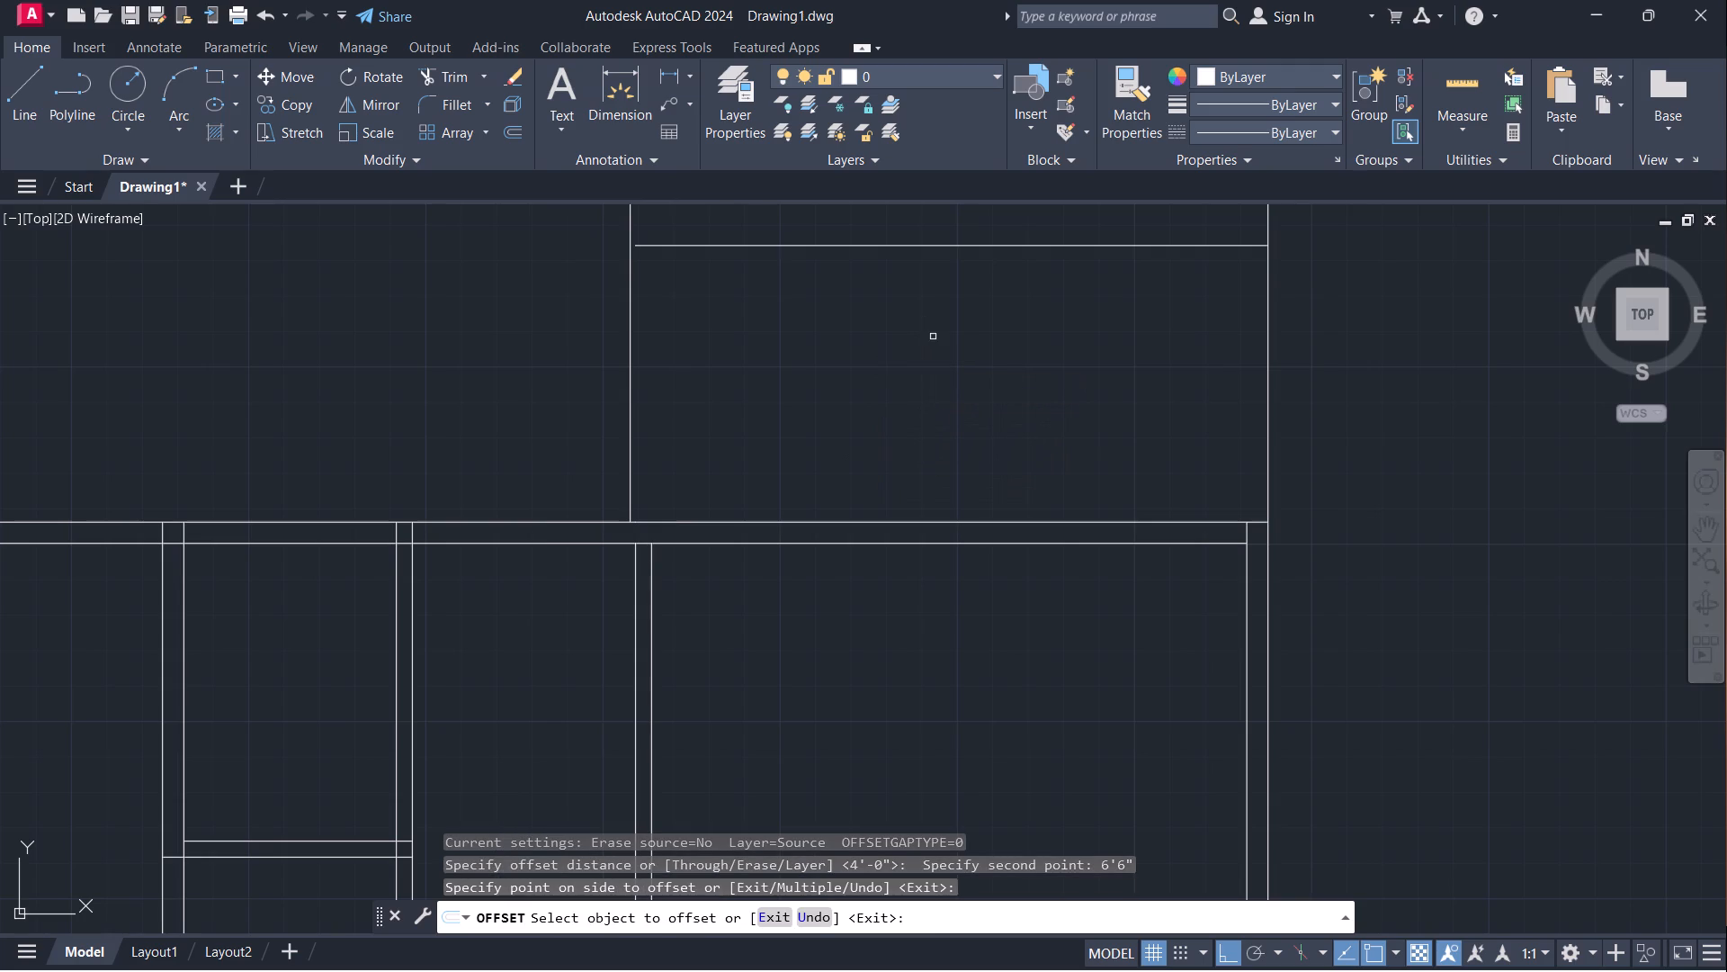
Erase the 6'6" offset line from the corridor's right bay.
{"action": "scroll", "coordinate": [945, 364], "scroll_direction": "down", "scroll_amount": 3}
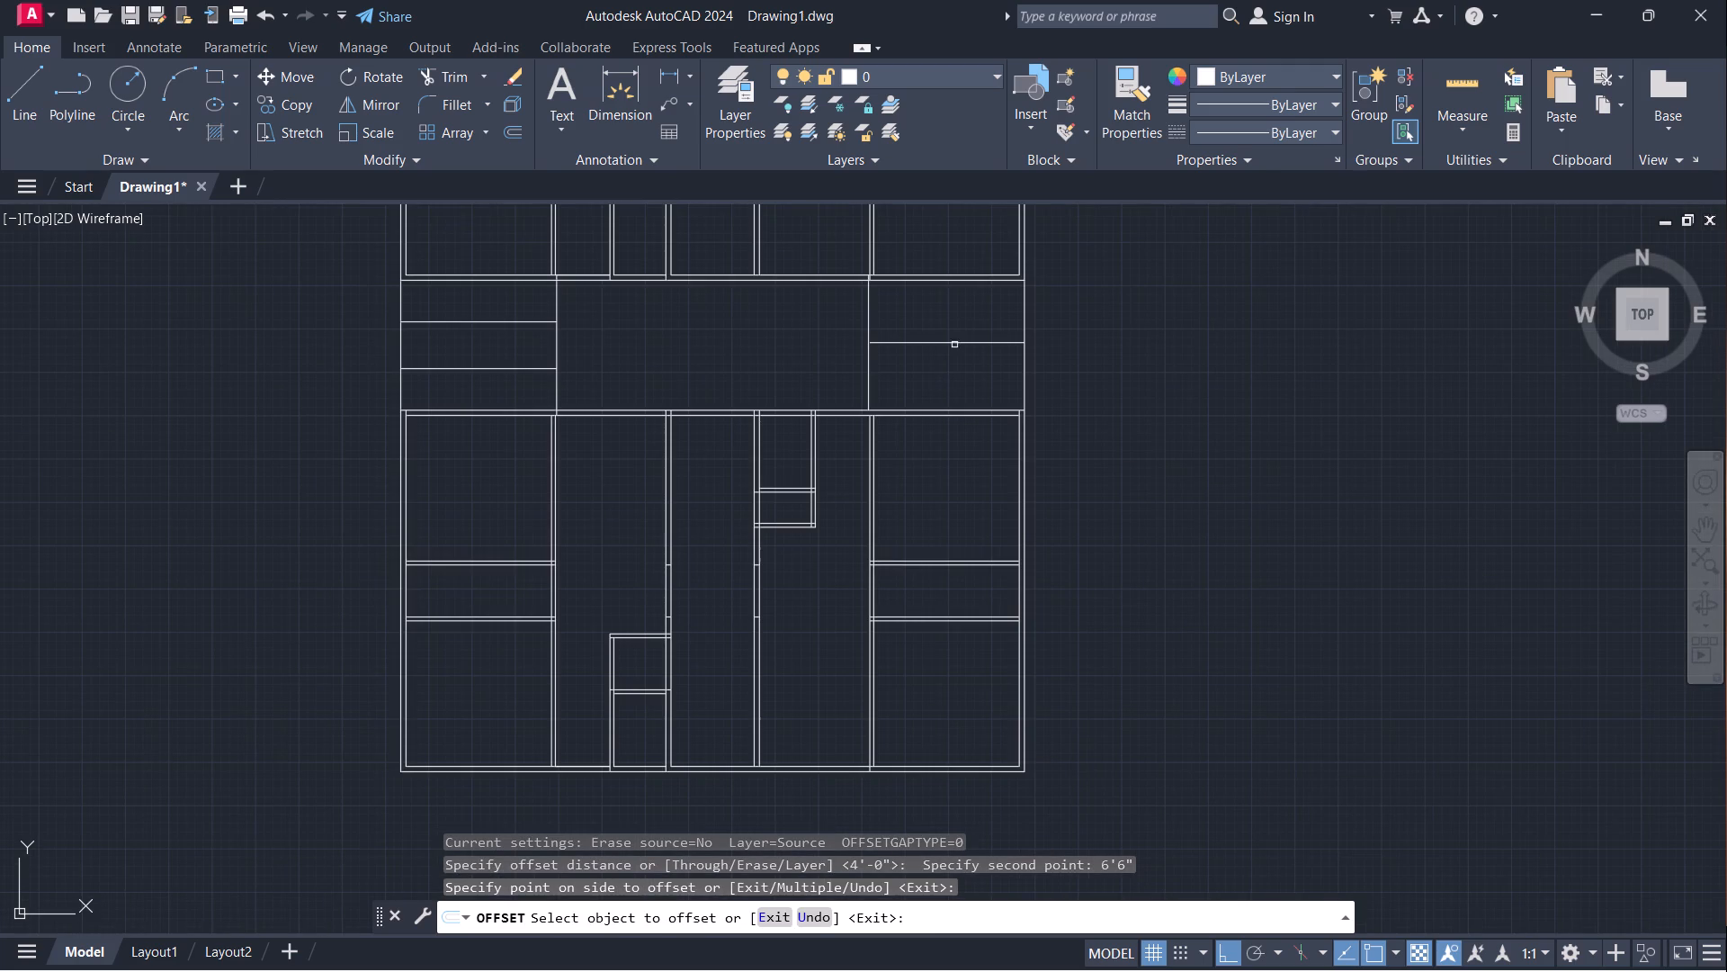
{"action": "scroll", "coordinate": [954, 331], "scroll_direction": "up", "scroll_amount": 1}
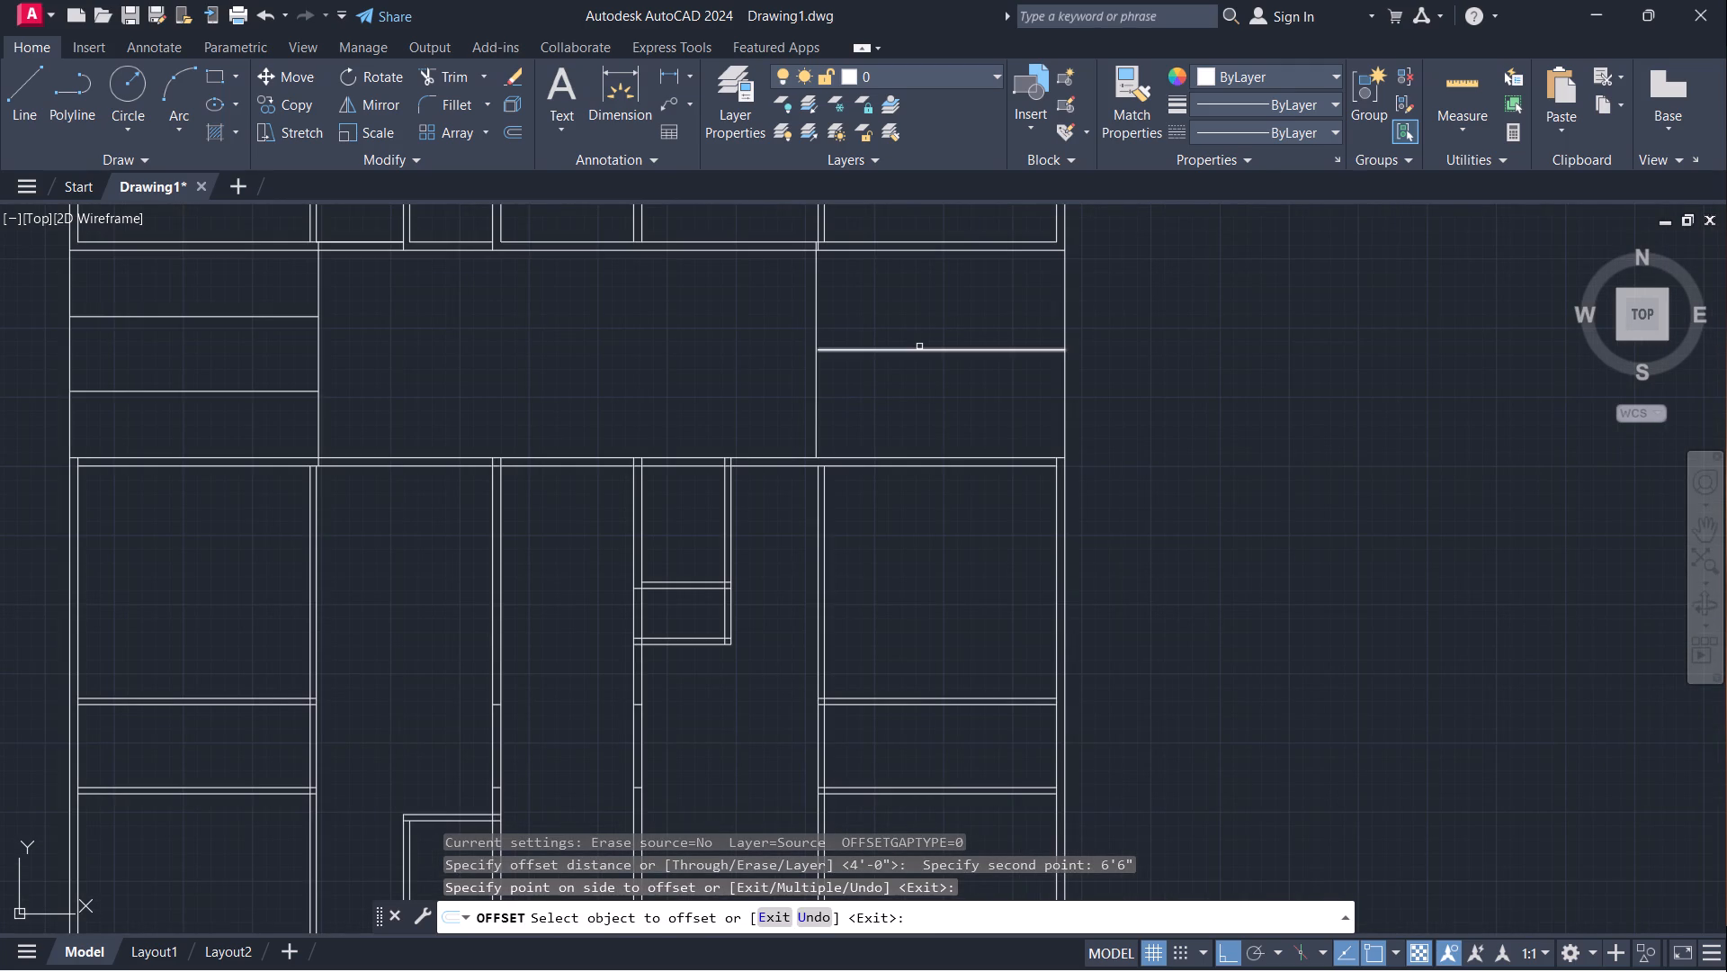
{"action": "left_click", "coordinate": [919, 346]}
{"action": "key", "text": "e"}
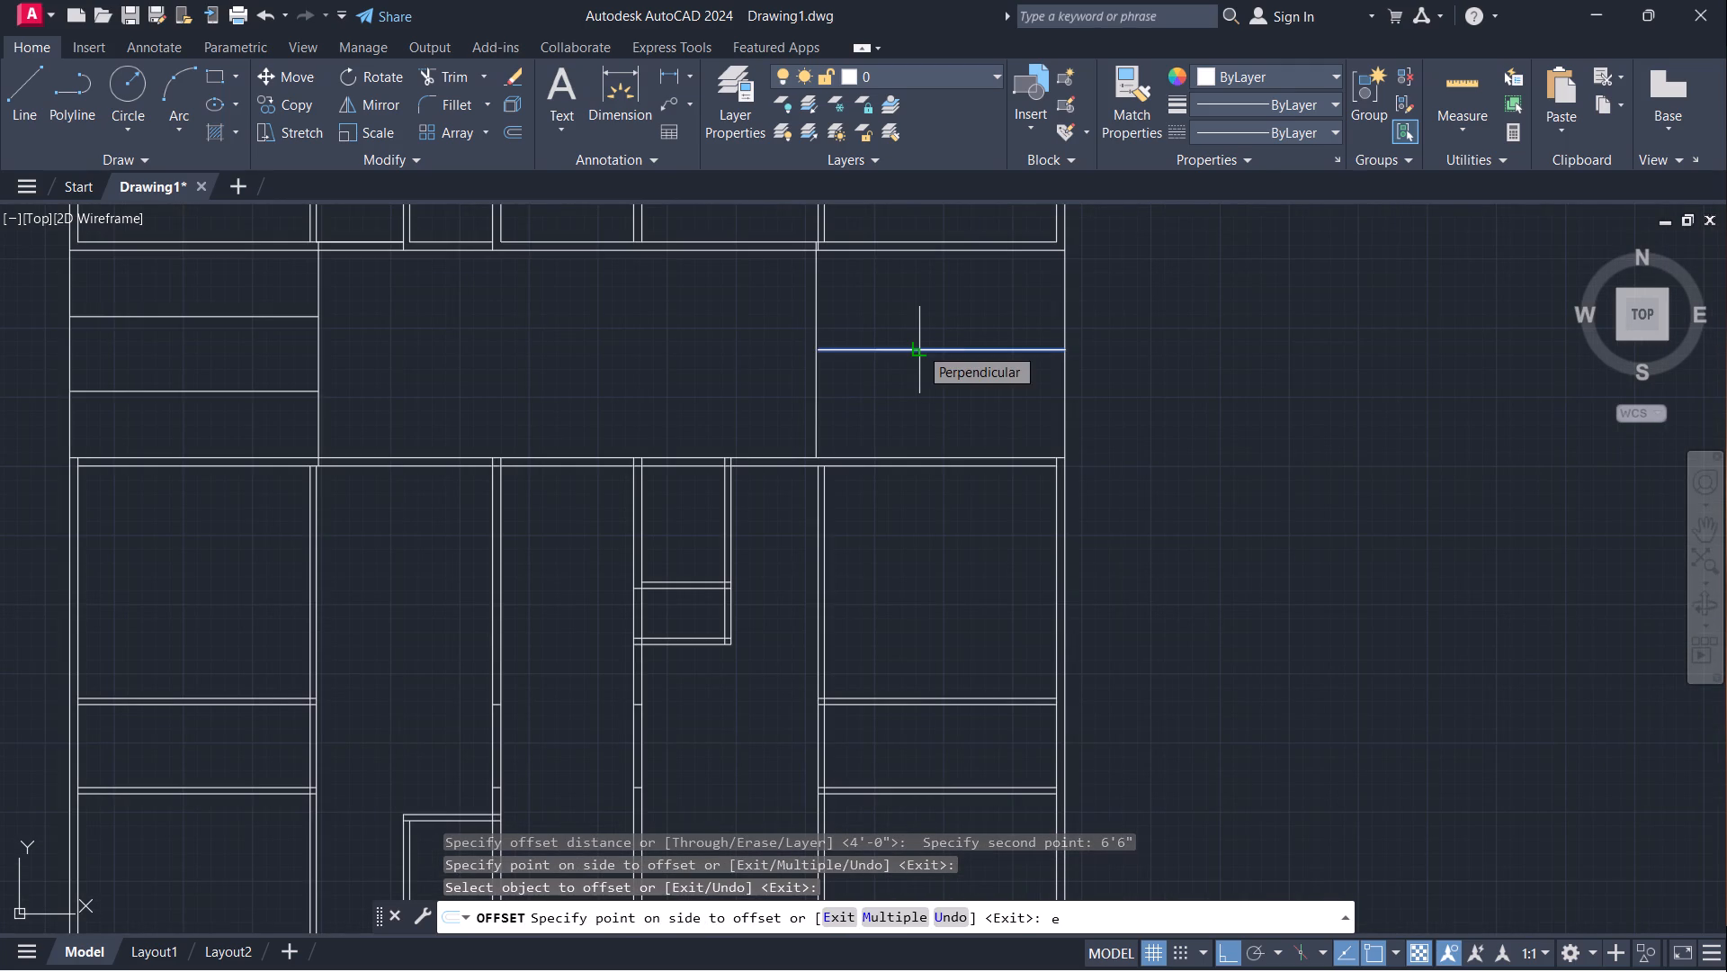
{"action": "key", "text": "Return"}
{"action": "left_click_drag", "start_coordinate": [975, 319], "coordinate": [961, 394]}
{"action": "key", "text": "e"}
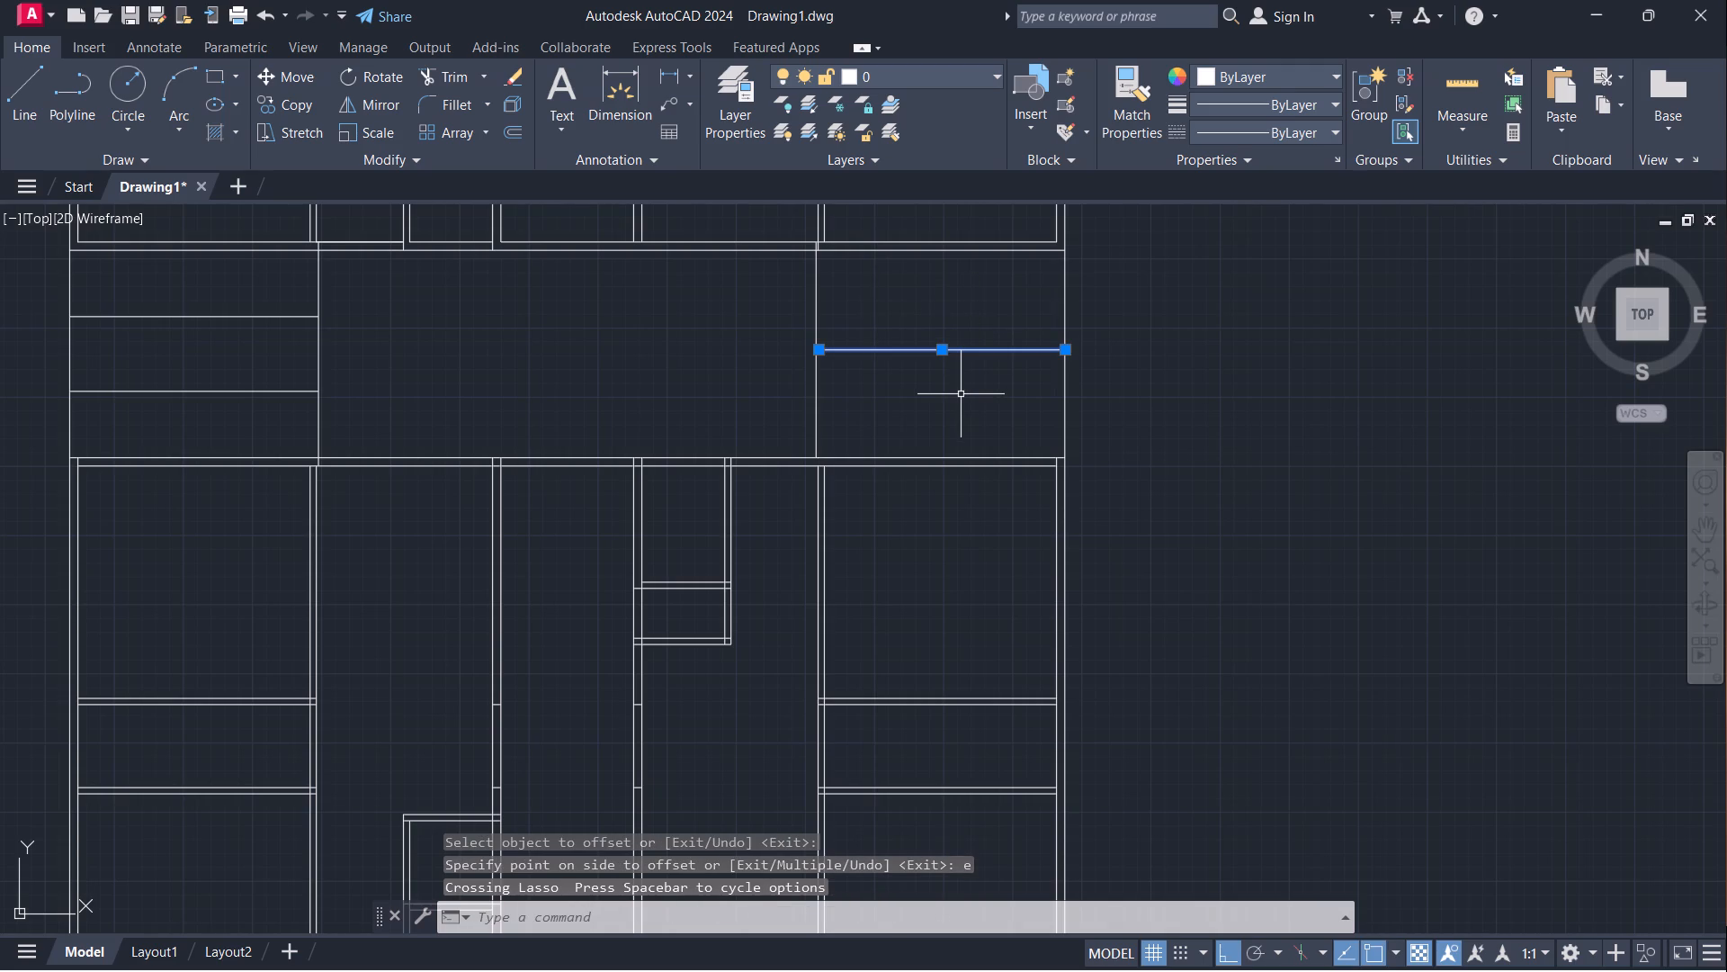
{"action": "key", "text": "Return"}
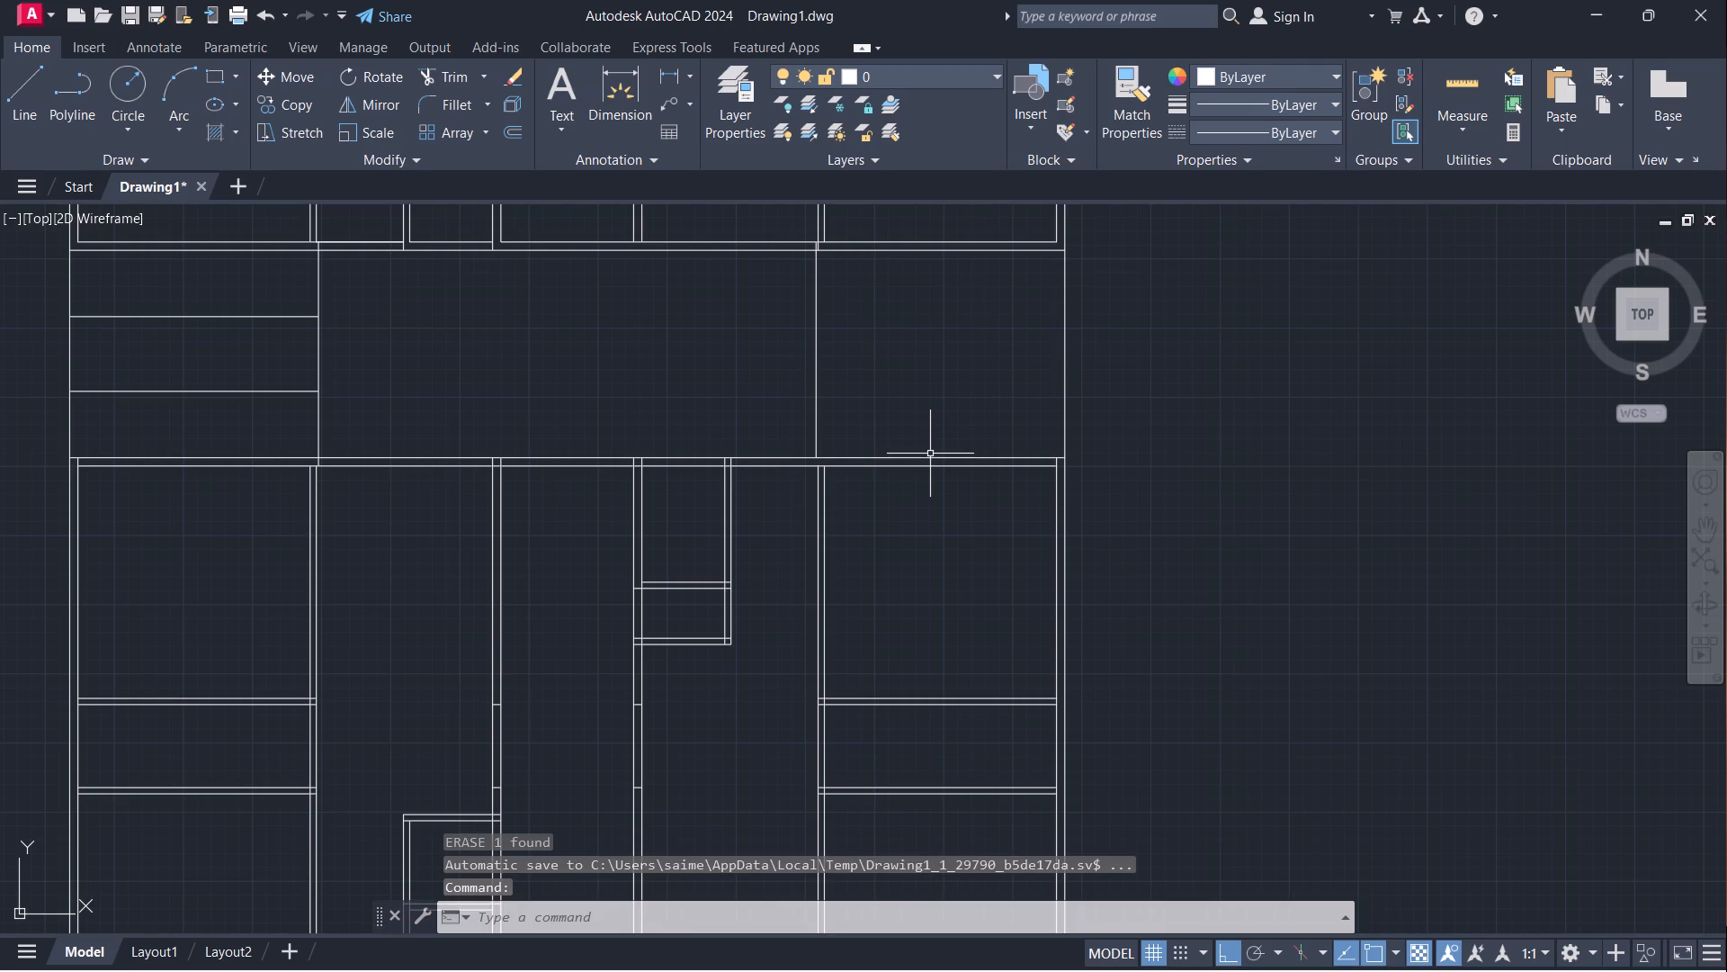
Offset the top line of the lower wall in the corridor's right bay 6'3" upward.
{"action": "left_click", "coordinate": [930, 455]}
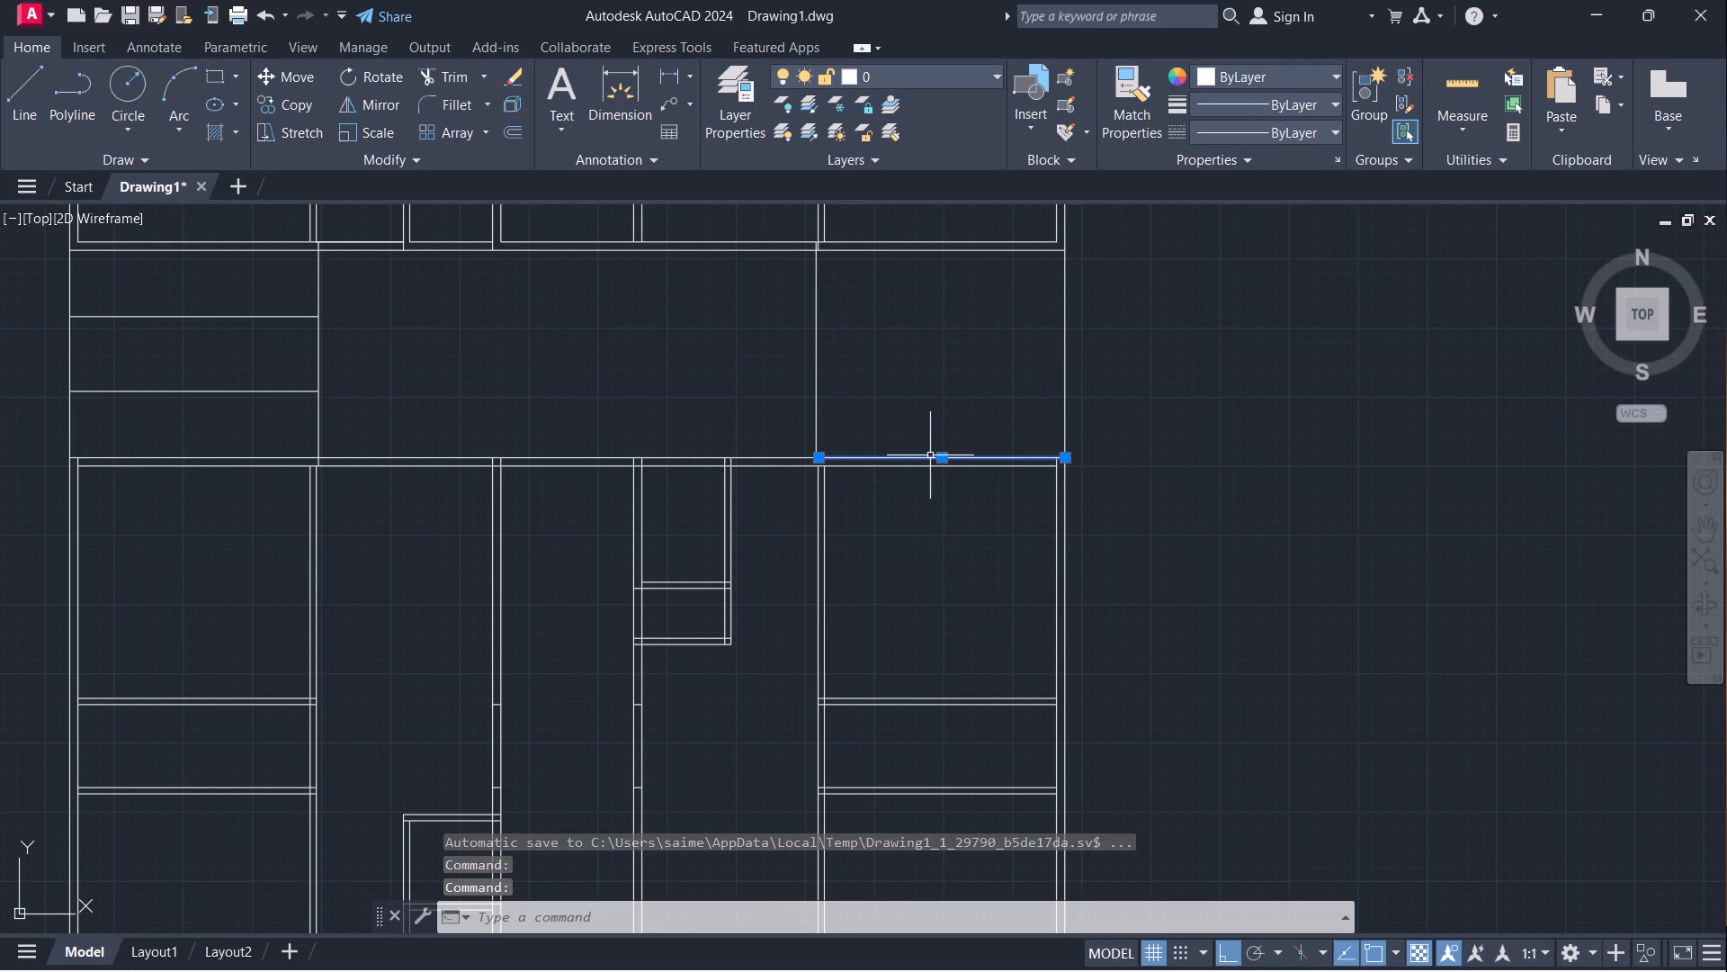
{"action": "key", "text": "o"}
{"action": "key", "text": "Return"}
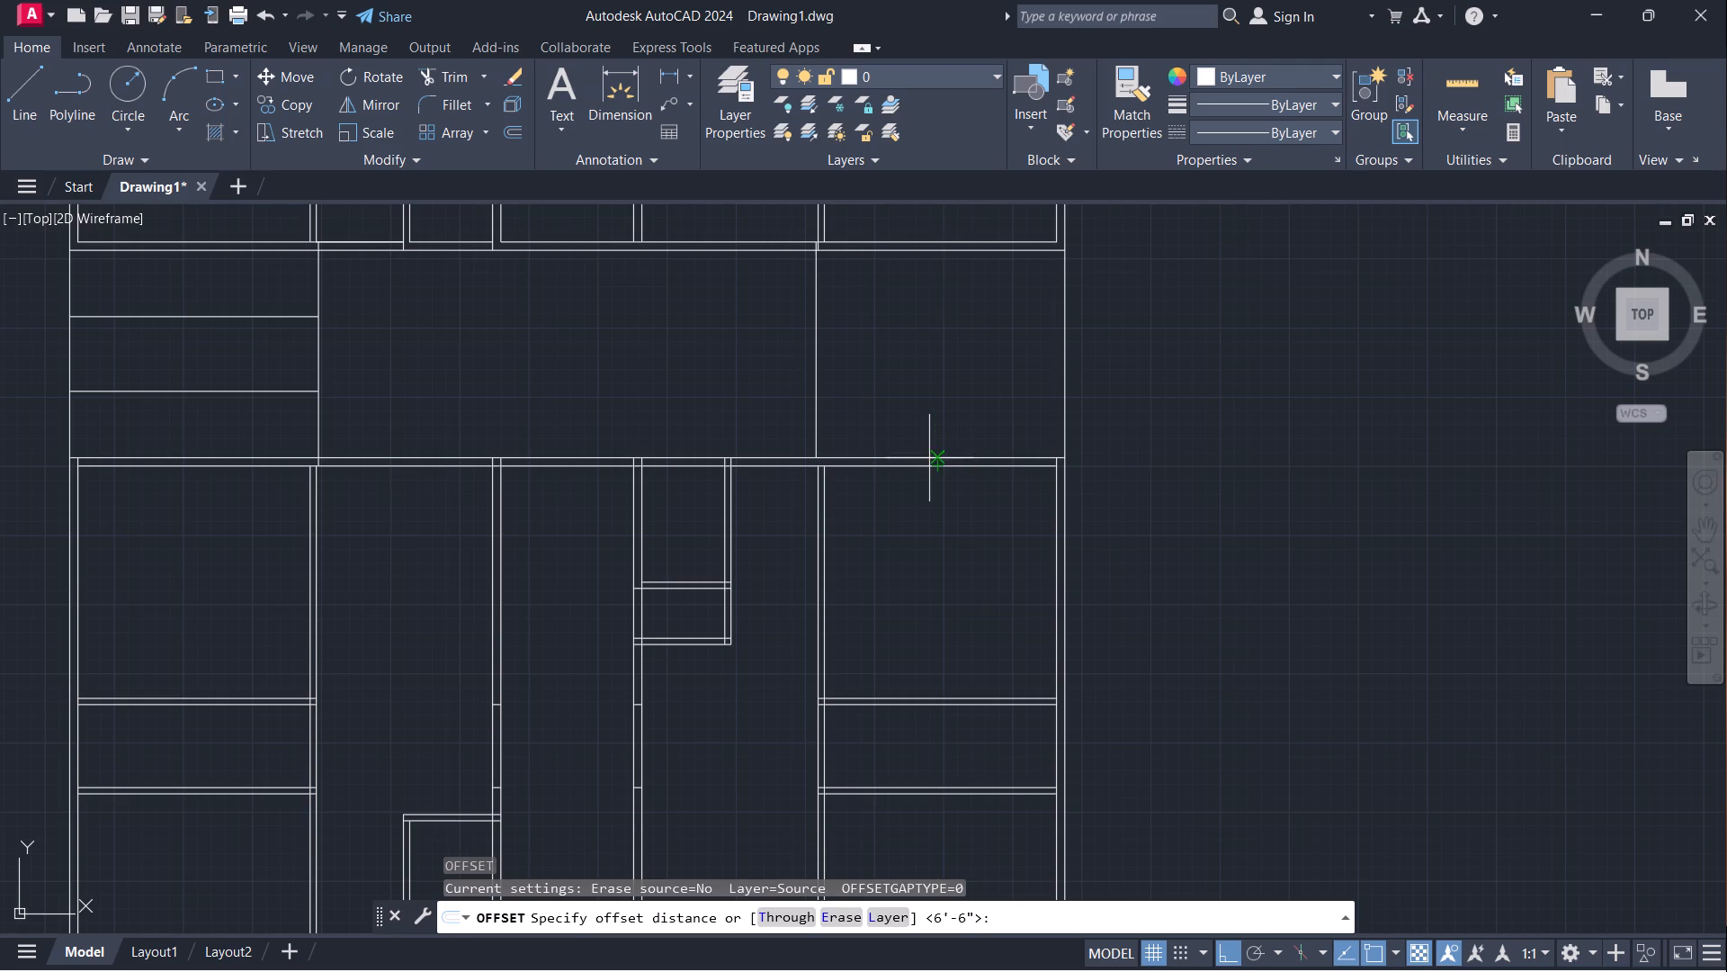
{"action": "scroll", "coordinate": [926, 453], "scroll_direction": "up", "scroll_amount": 2}
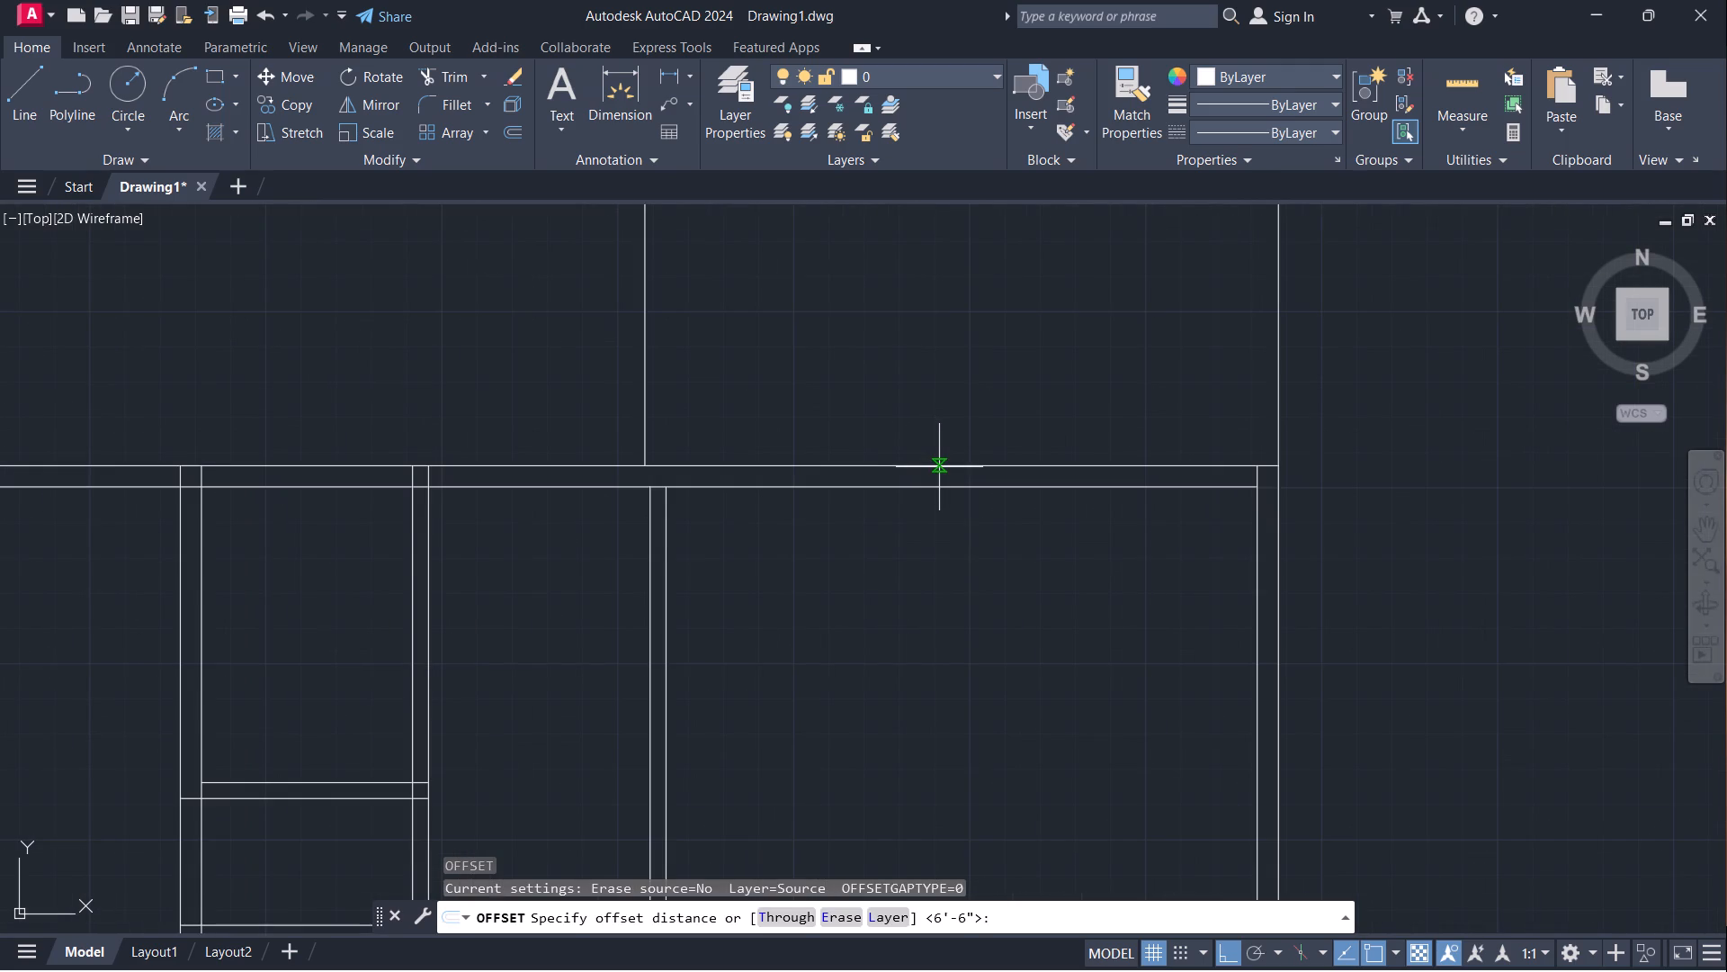
{"action": "left_click", "coordinate": [940, 465]}
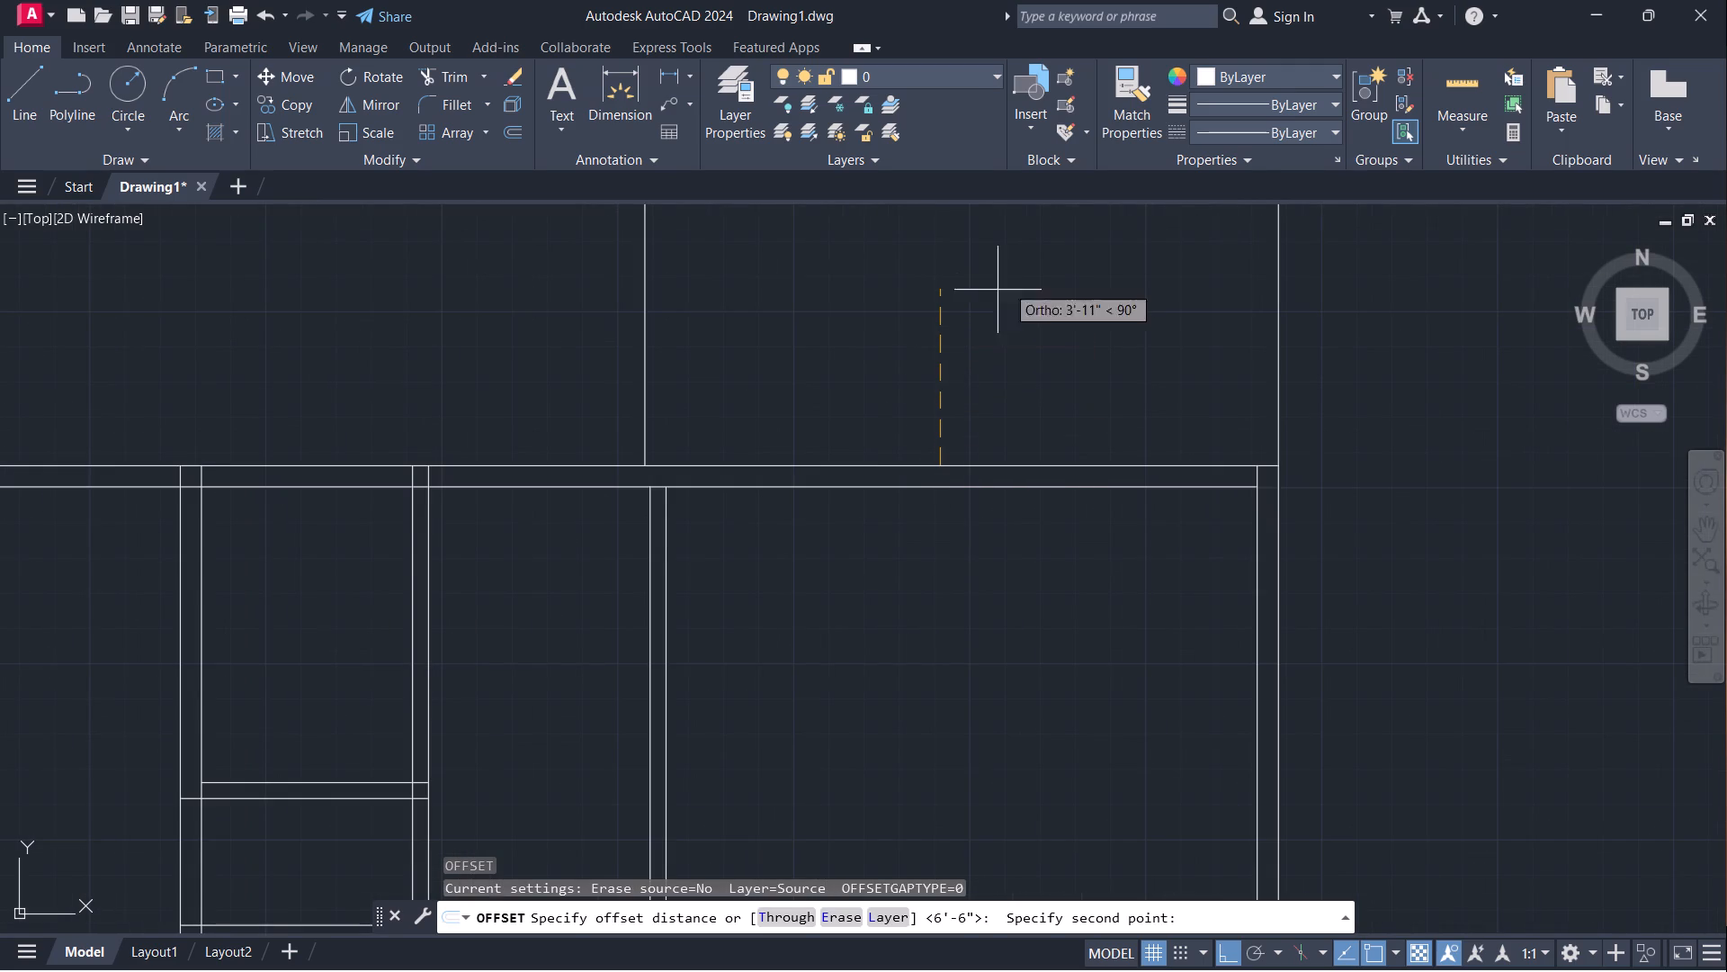
{"action": "type", "text": "6'3\""}
{"action": "key", "text": "Return"}
{"action": "scroll", "coordinate": [1067, 289], "scroll_direction": "down", "scroll_amount": 1}
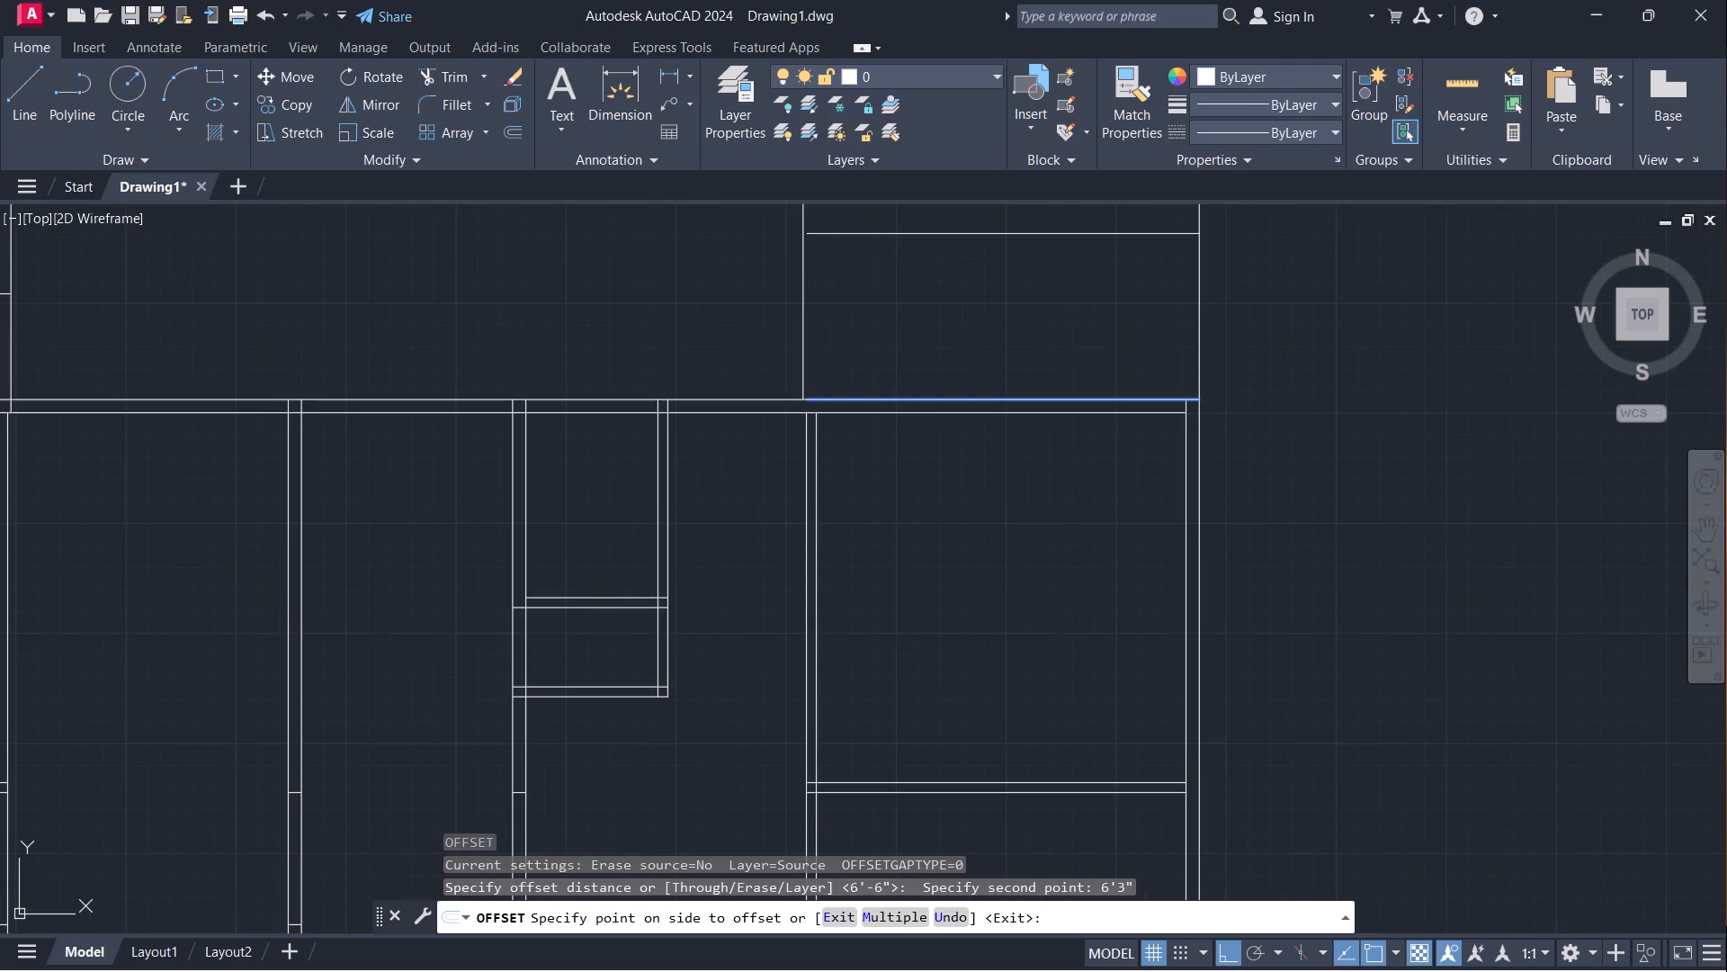
{"action": "left_click", "coordinate": [1075, 293]}
{"action": "scroll", "coordinate": [1075, 293], "scroll_direction": "down", "scroll_amount": 2}
{"action": "middle_click_drag", "start_coordinate": [1076, 293], "coordinate": [1073, 323]}
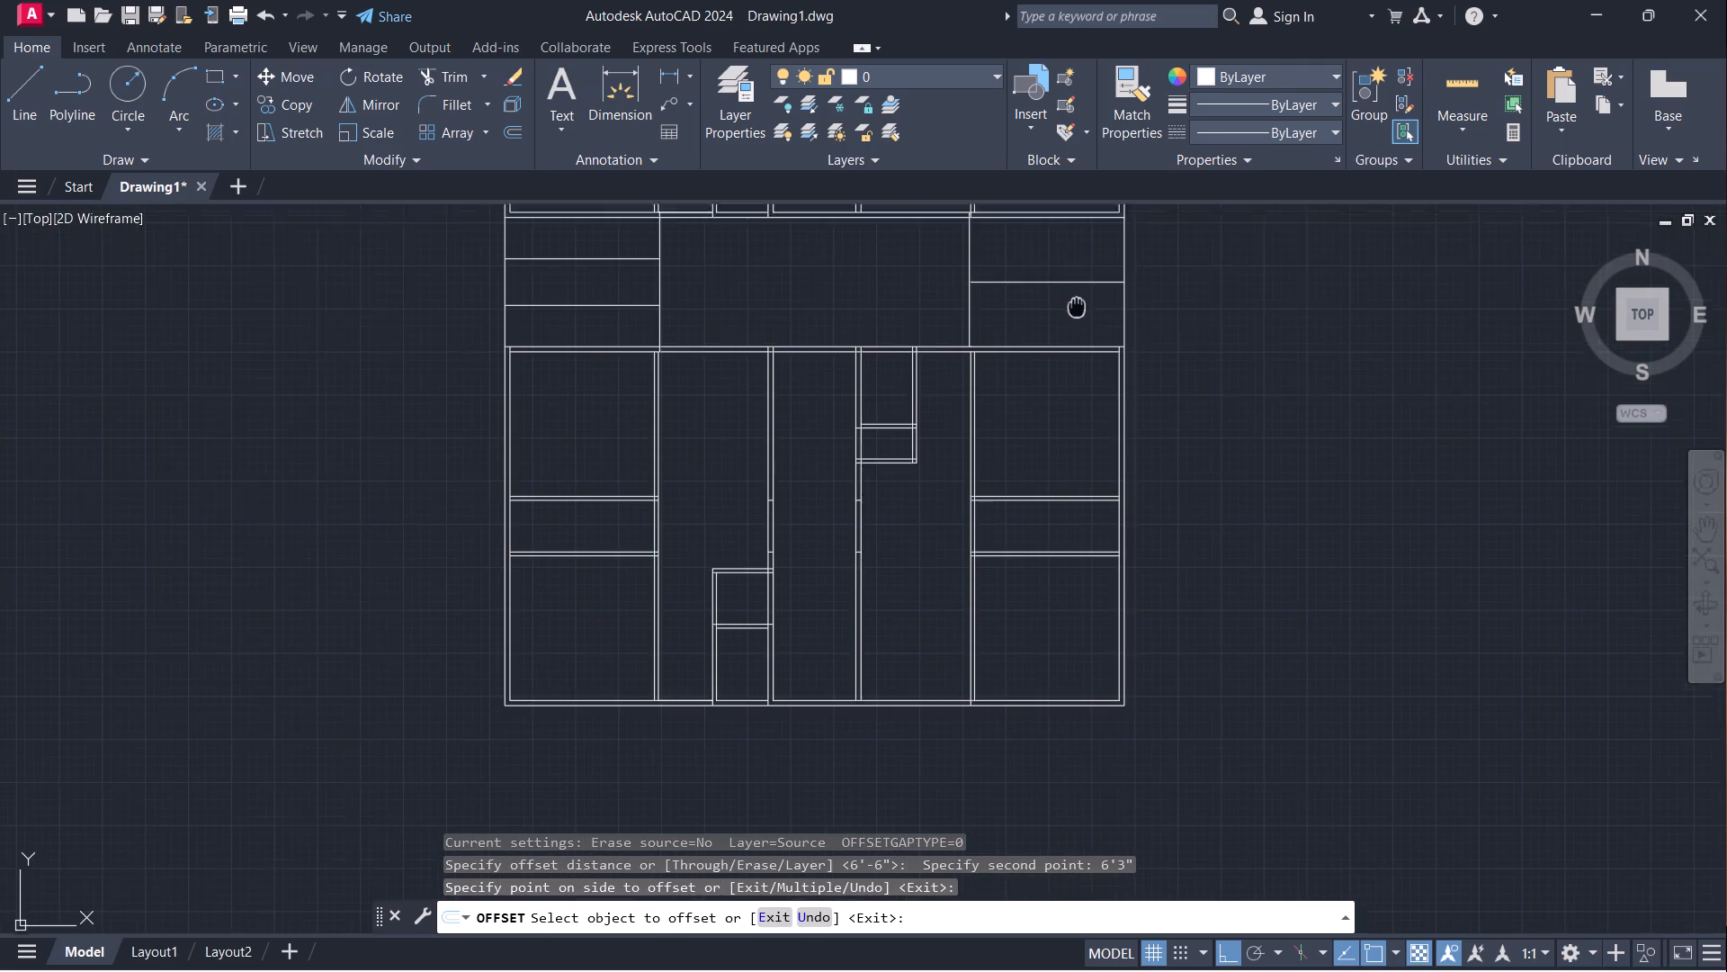
{"action": "middle_click_drag", "start_coordinate": [1073, 323], "coordinate": [1031, 497]}
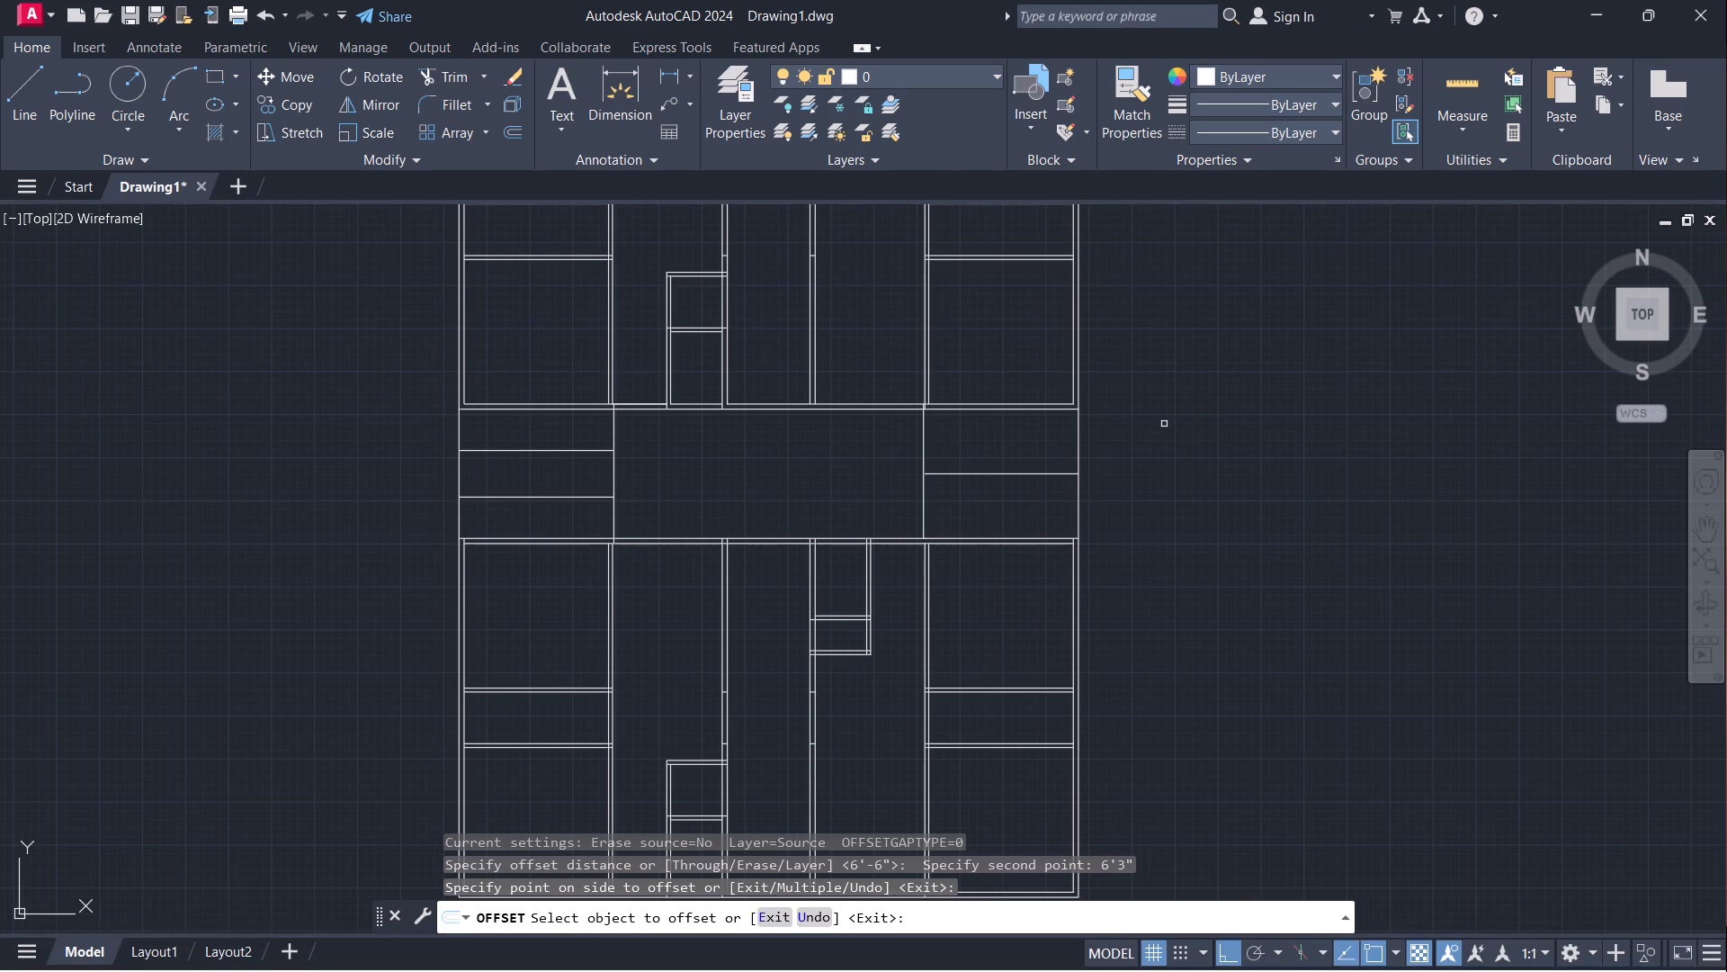
Finish the offset command and examine the corridor's divided left and right bays within the overall floor plan.
{"action": "scroll", "coordinate": [1168, 397], "scroll_direction": "down", "scroll_amount": 1}
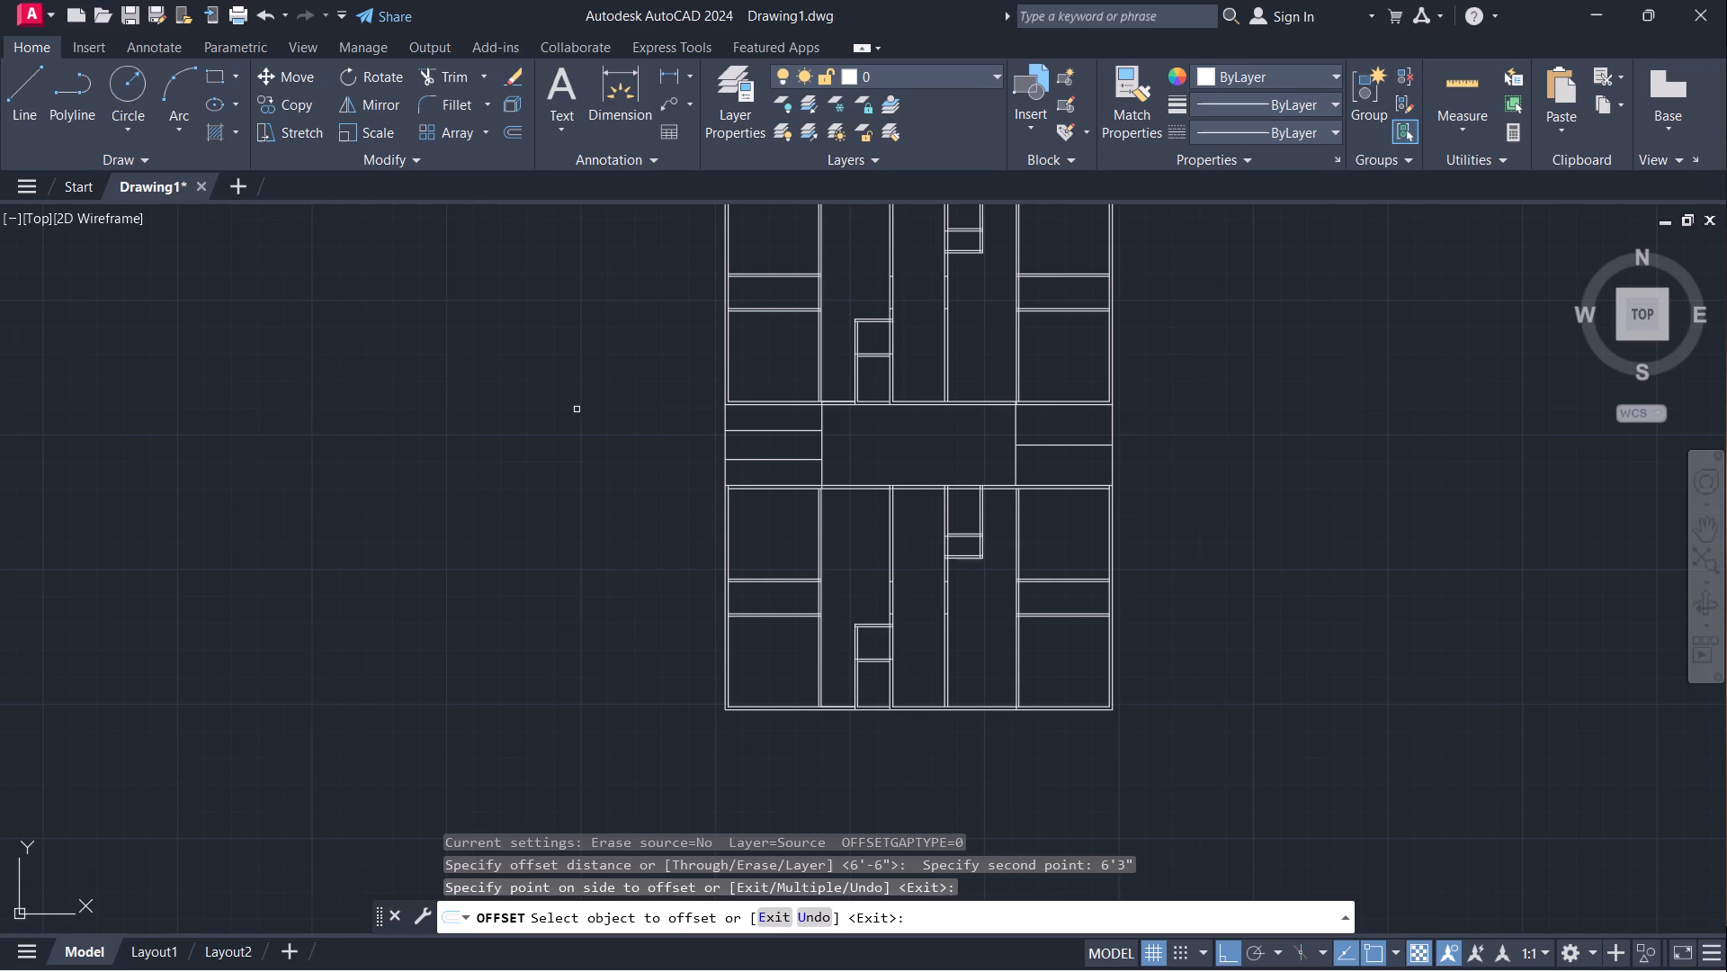
{"action": "scroll", "coordinate": [594, 405], "scroll_direction": "up", "scroll_amount": 1}
{"action": "scroll", "coordinate": [599, 401], "scroll_direction": "down", "scroll_amount": 1}
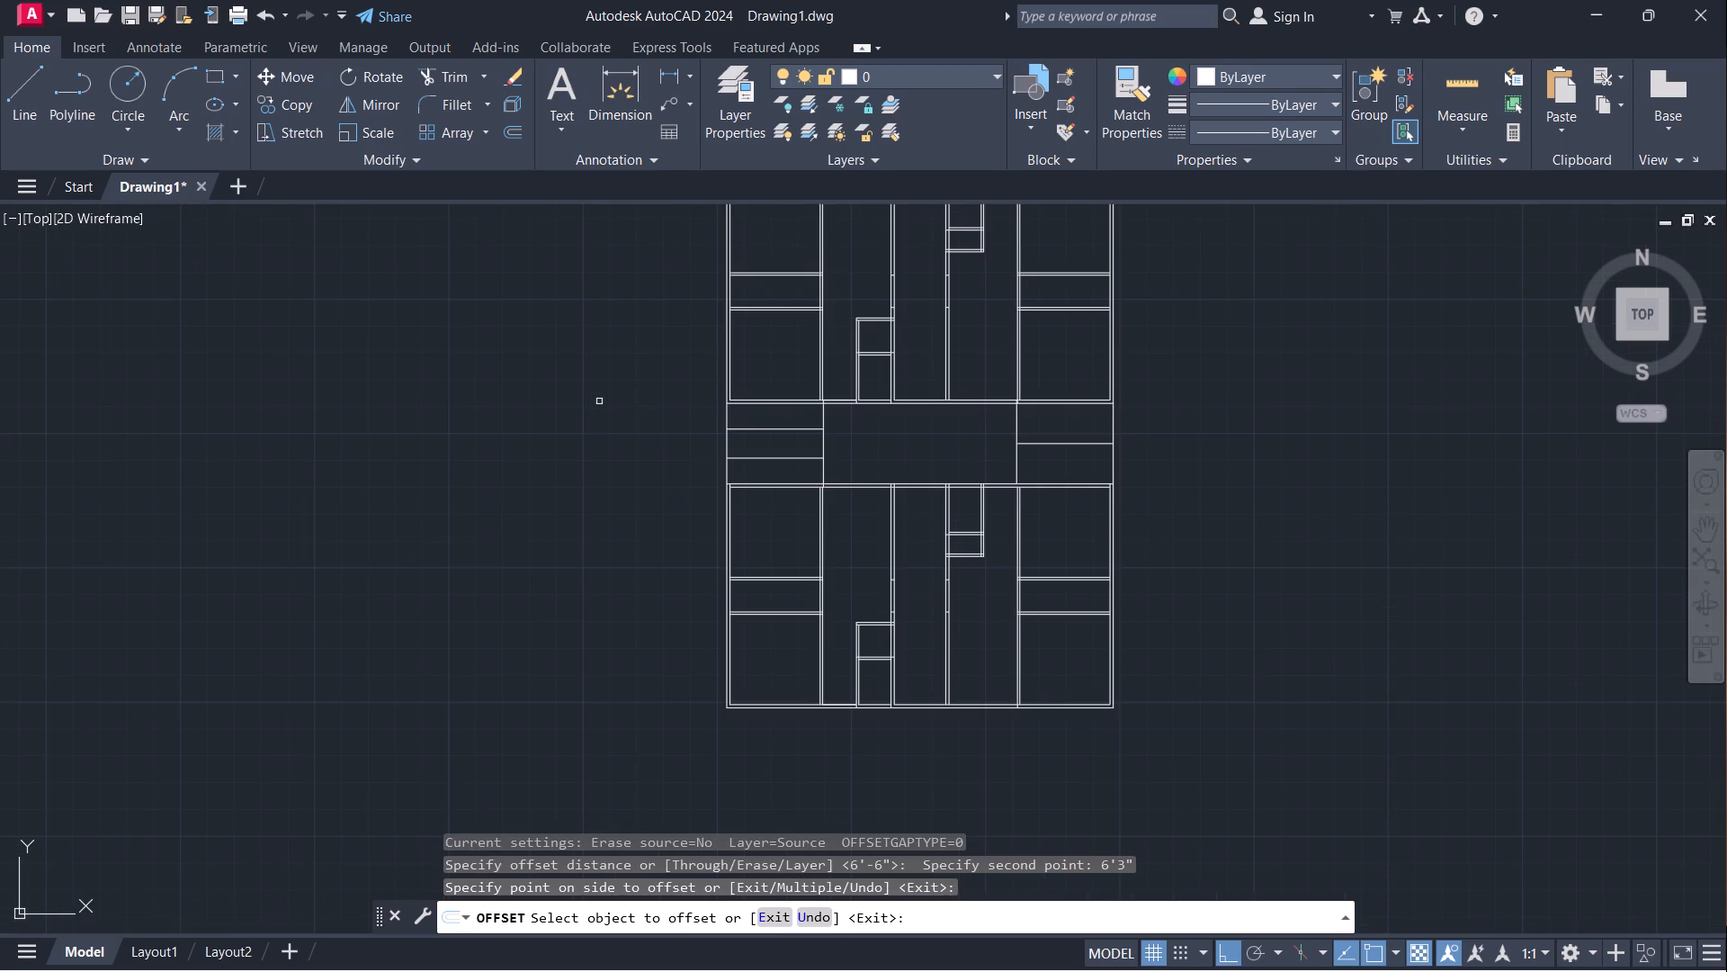
{"action": "key", "text": "Escape"}
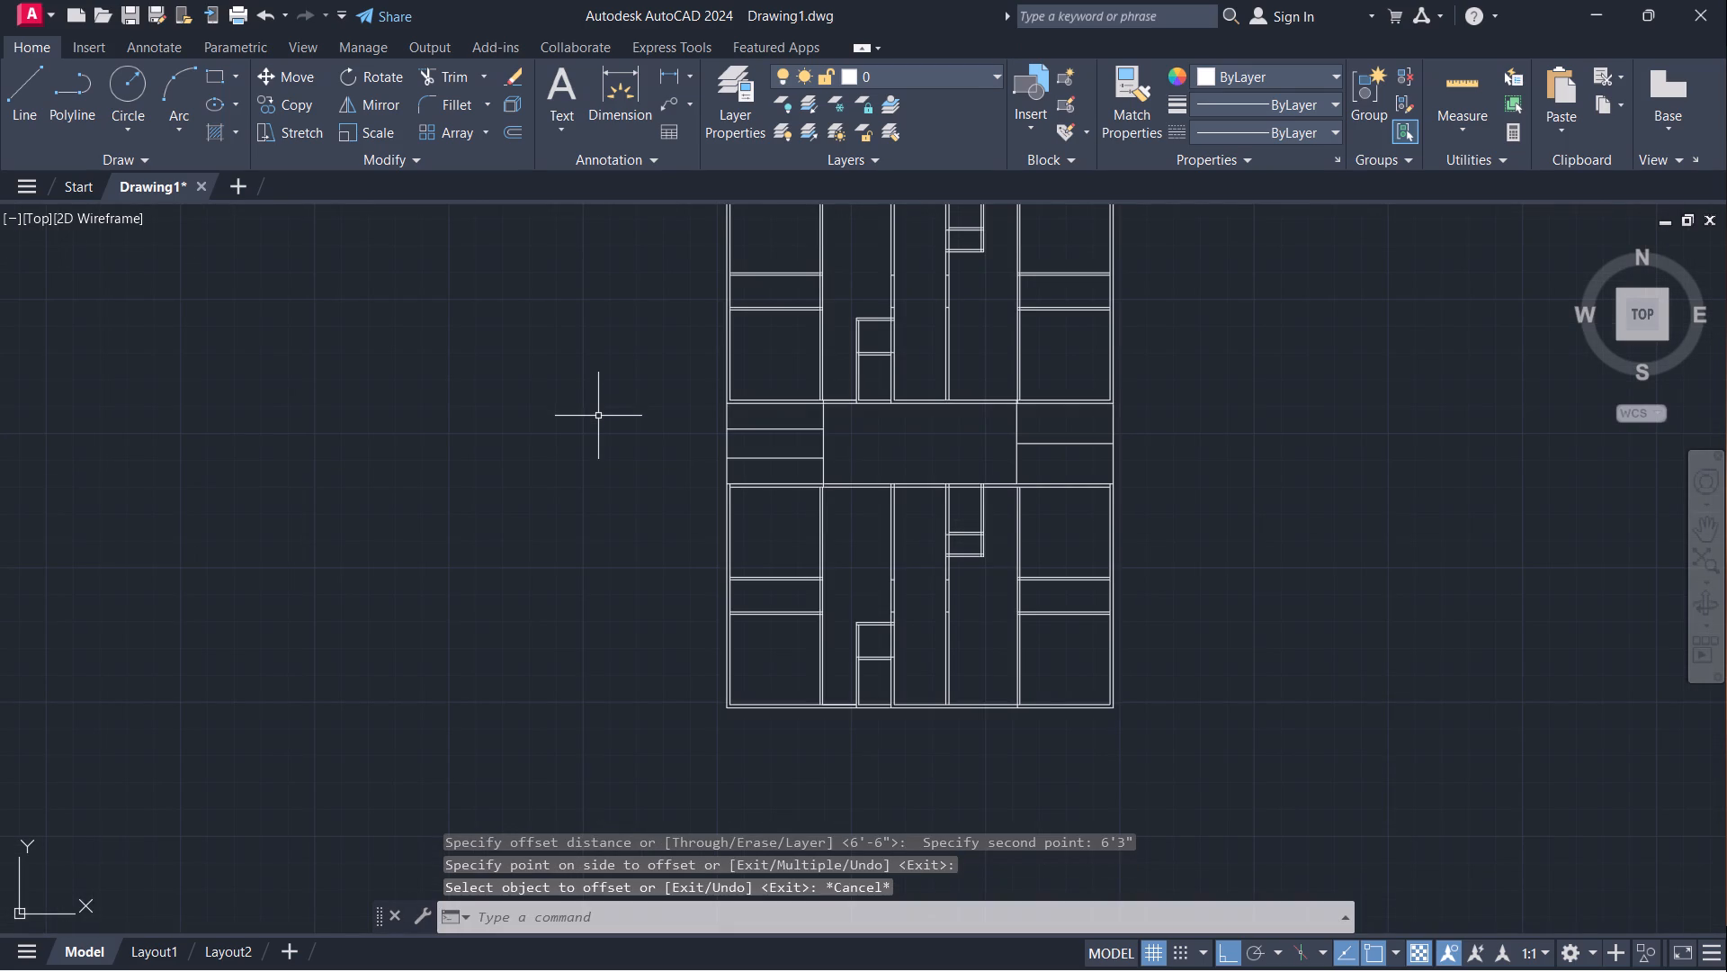
{"action": "middle_click_drag", "start_coordinate": [907, 448], "coordinate": [818, 531]}
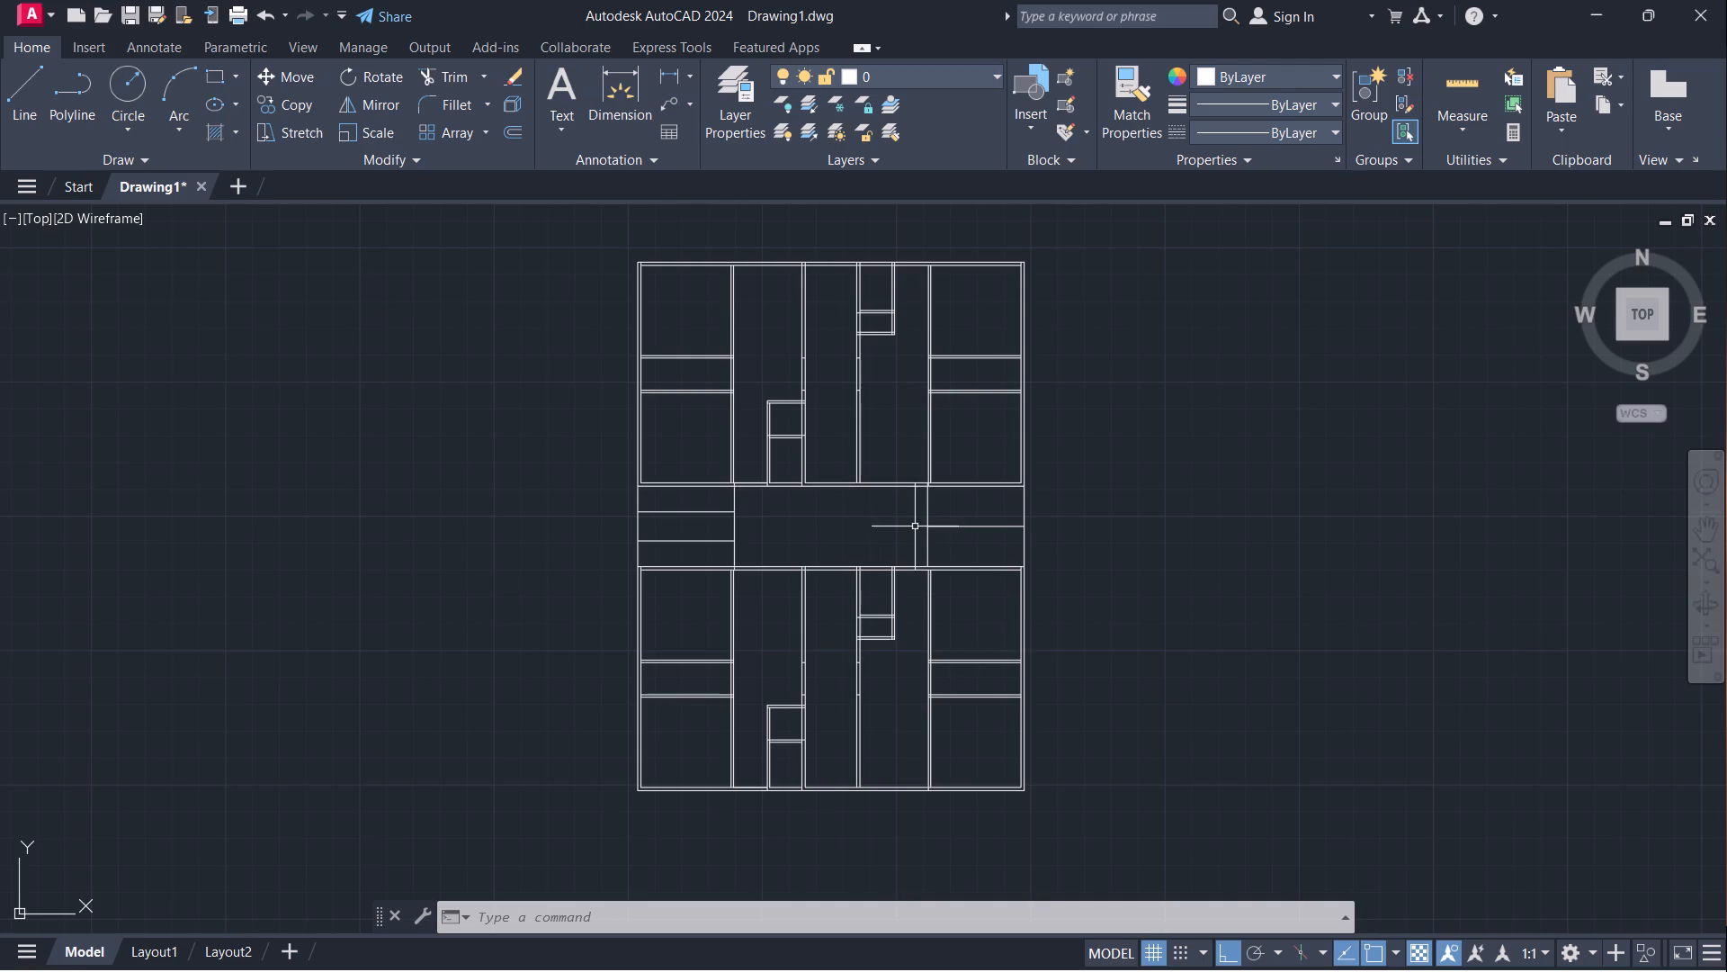
{"action": "scroll", "coordinate": [1014, 548], "scroll_direction": "up", "scroll_amount": 2}
{"action": "scroll", "coordinate": [1006, 466], "scroll_direction": "up", "scroll_amount": 2}
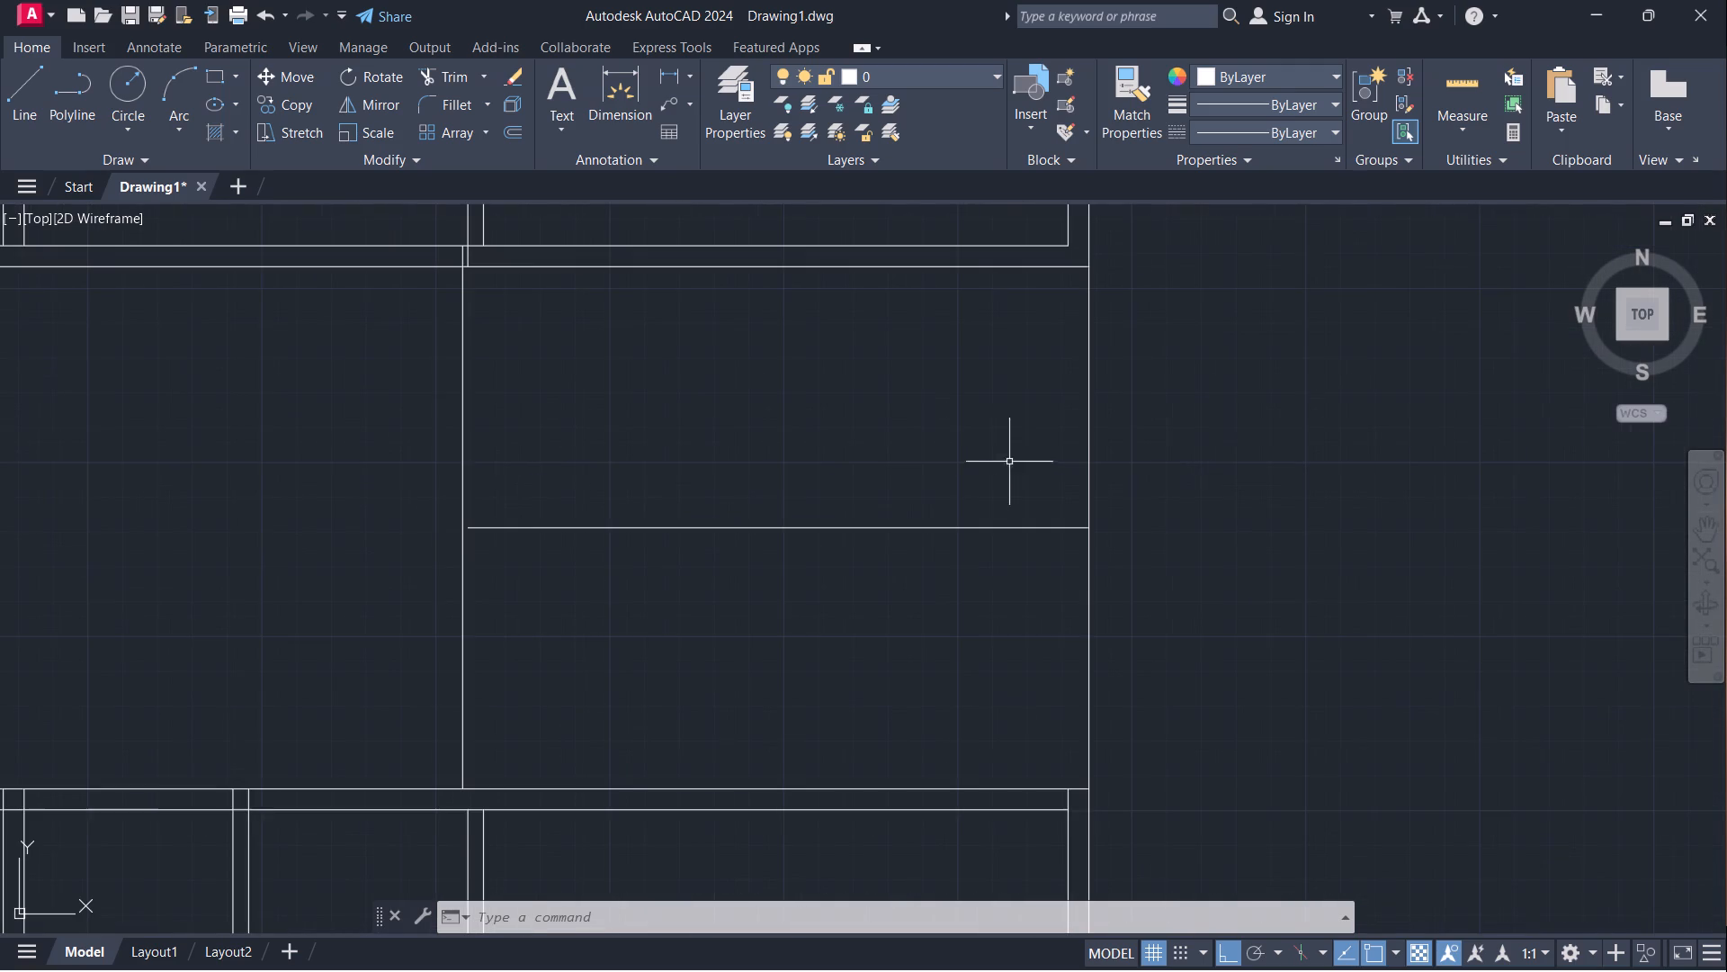
{"action": "scroll", "coordinate": [532, 507], "scroll_direction": "down", "scroll_amount": 1}
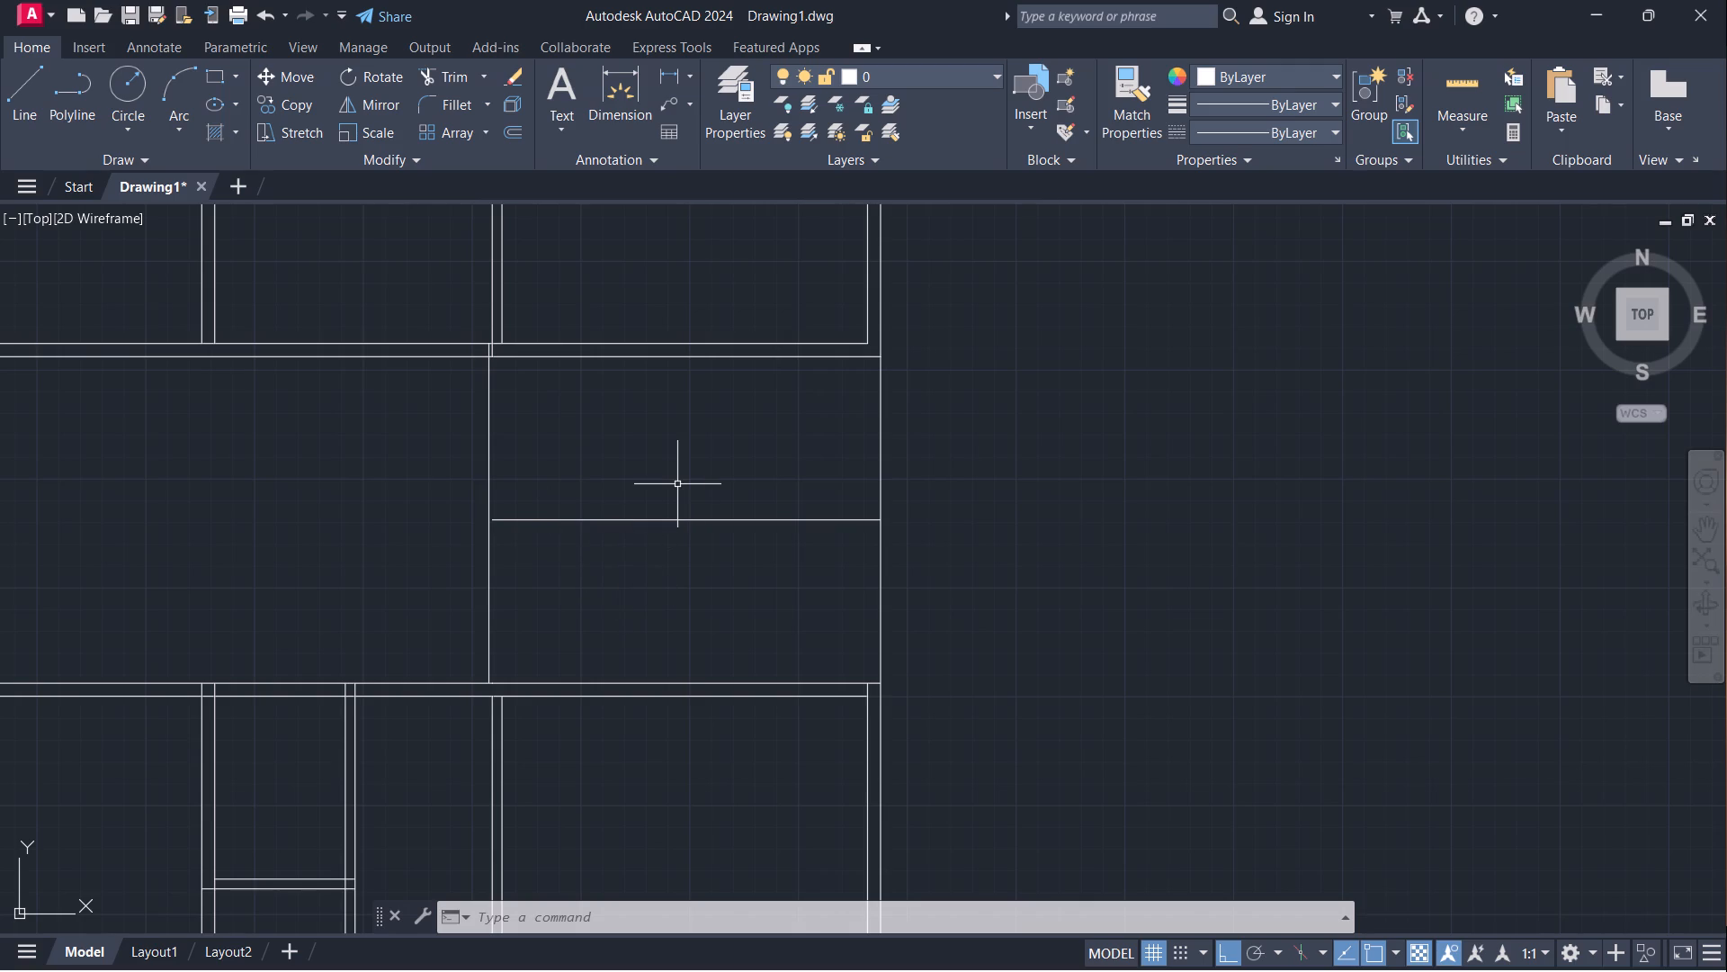
{"action": "scroll", "coordinate": [678, 484], "scroll_direction": "down", "scroll_amount": 1}
{"action": "middle_click_drag", "start_coordinate": [660, 498], "coordinate": [1016, 543]}
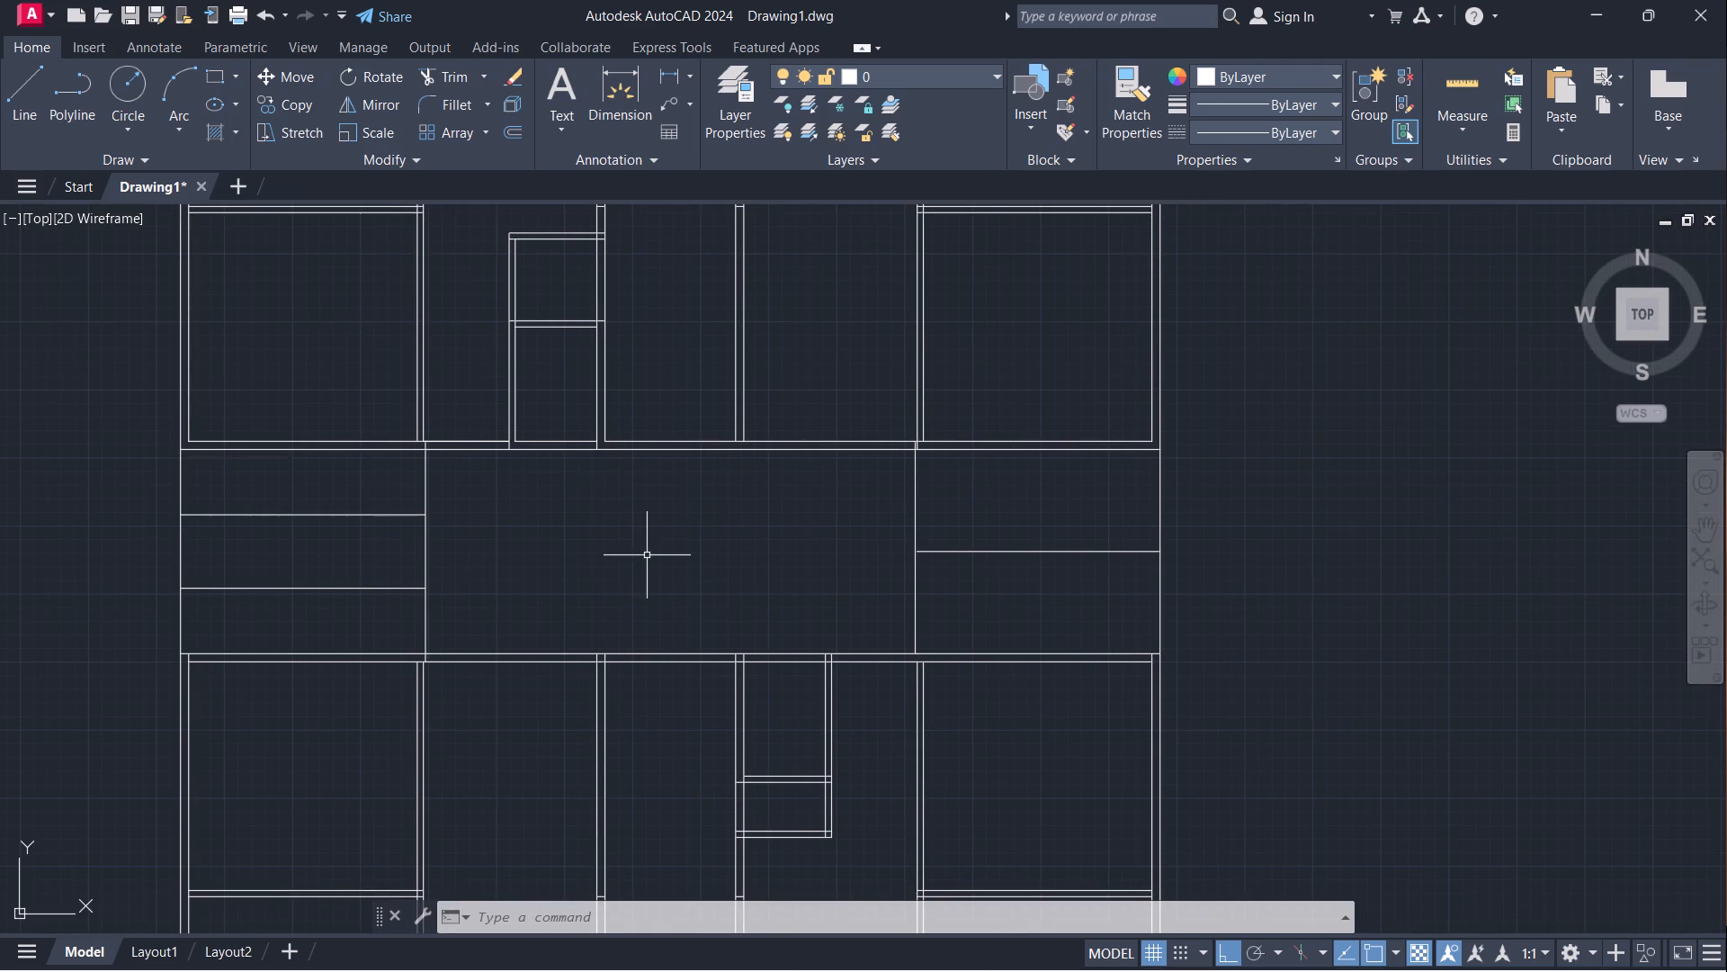
{"action": "scroll", "coordinate": [769, 553], "scroll_direction": "down", "scroll_amount": 1}
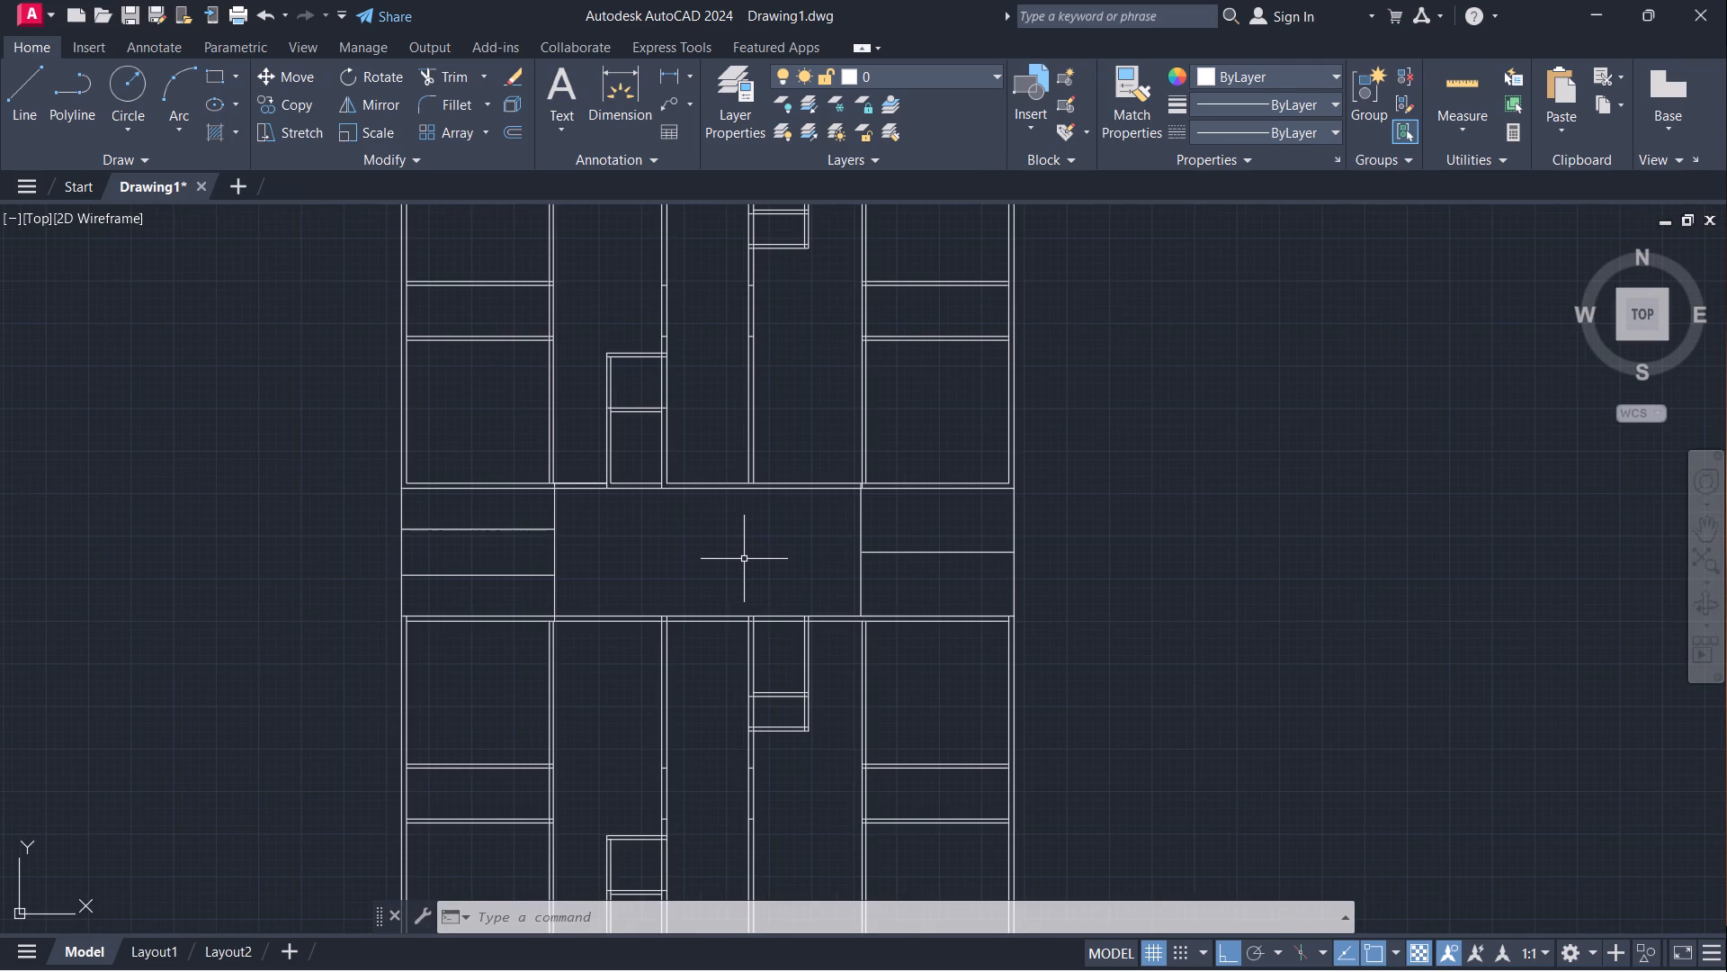
{"action": "scroll", "coordinate": [731, 565], "scroll_direction": "down", "scroll_amount": 1}
{"action": "scroll", "coordinate": [710, 578], "scroll_direction": "up", "scroll_amount": 1}
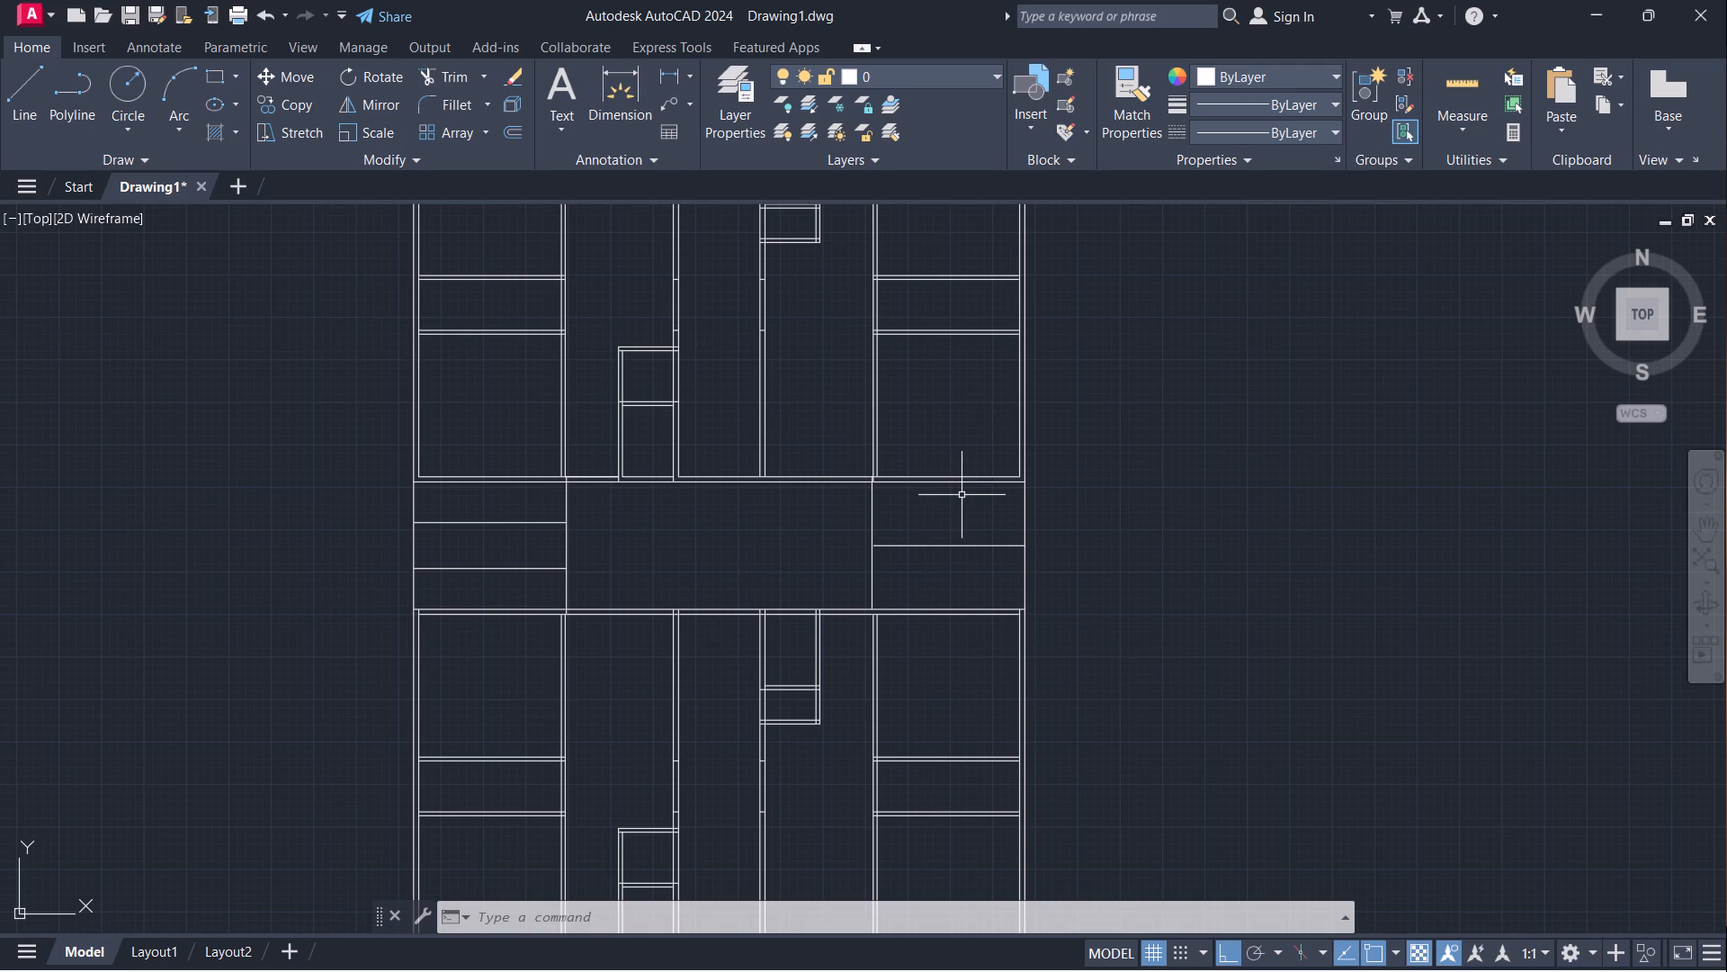
{"action": "scroll", "coordinate": [1034, 563], "scroll_direction": "down", "scroll_amount": 1}
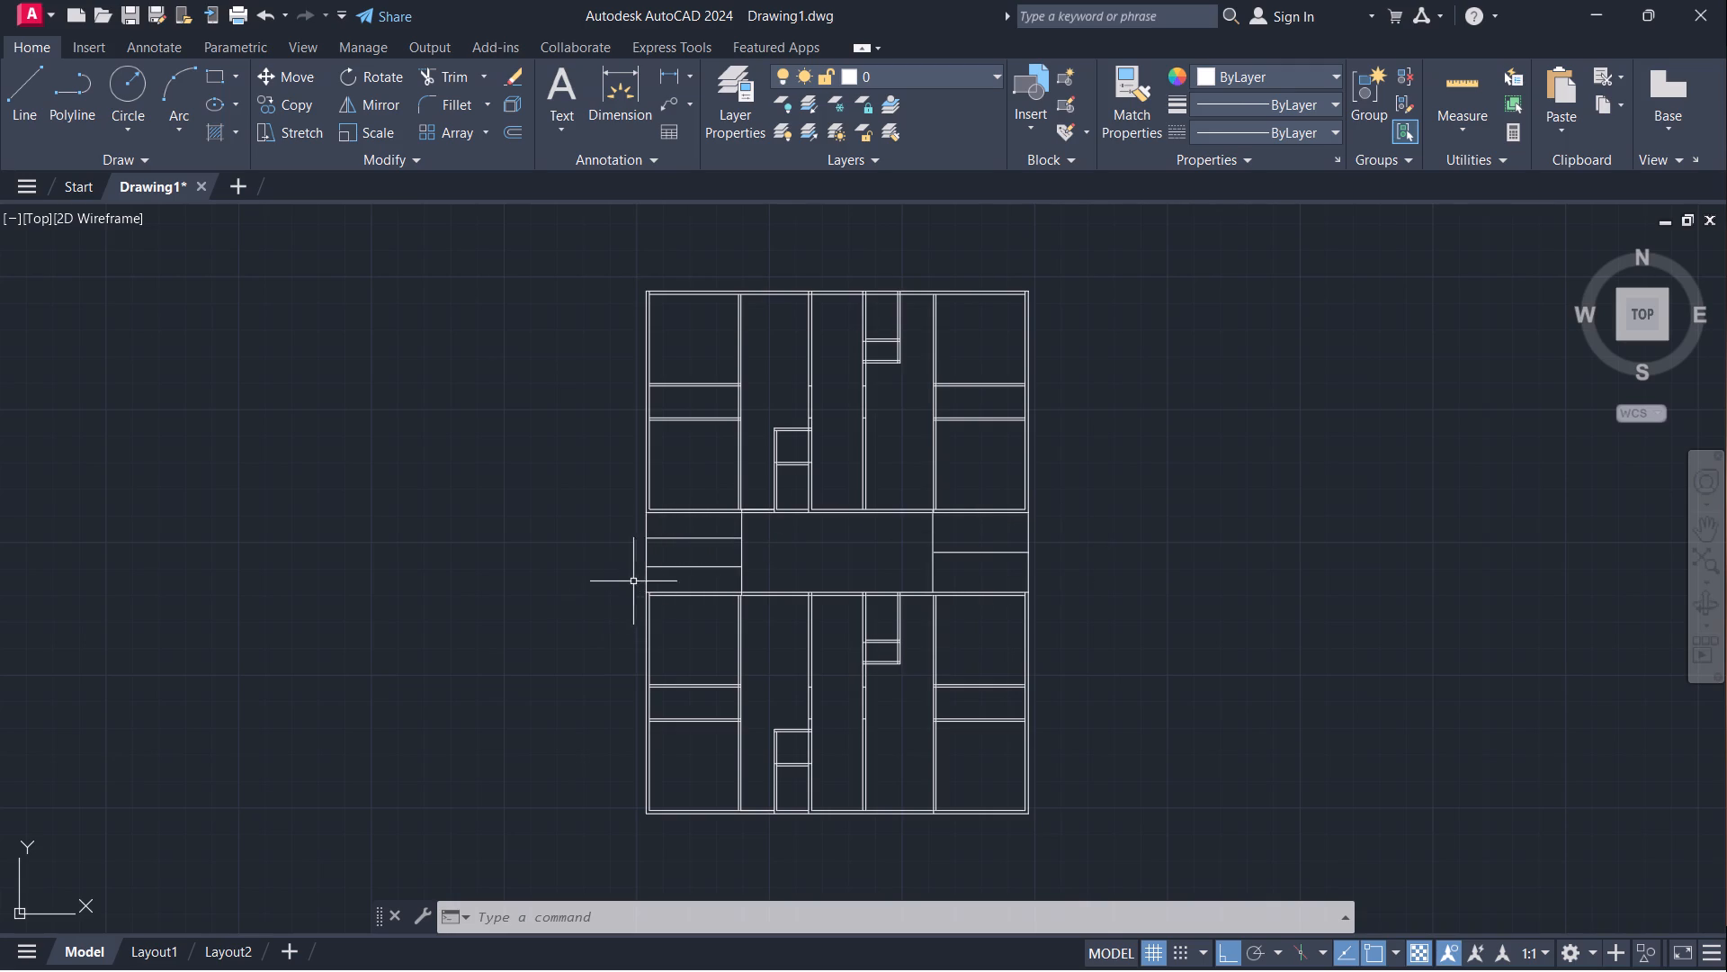
{"action": "scroll", "coordinate": [645, 569], "scroll_direction": "up", "scroll_amount": 2}
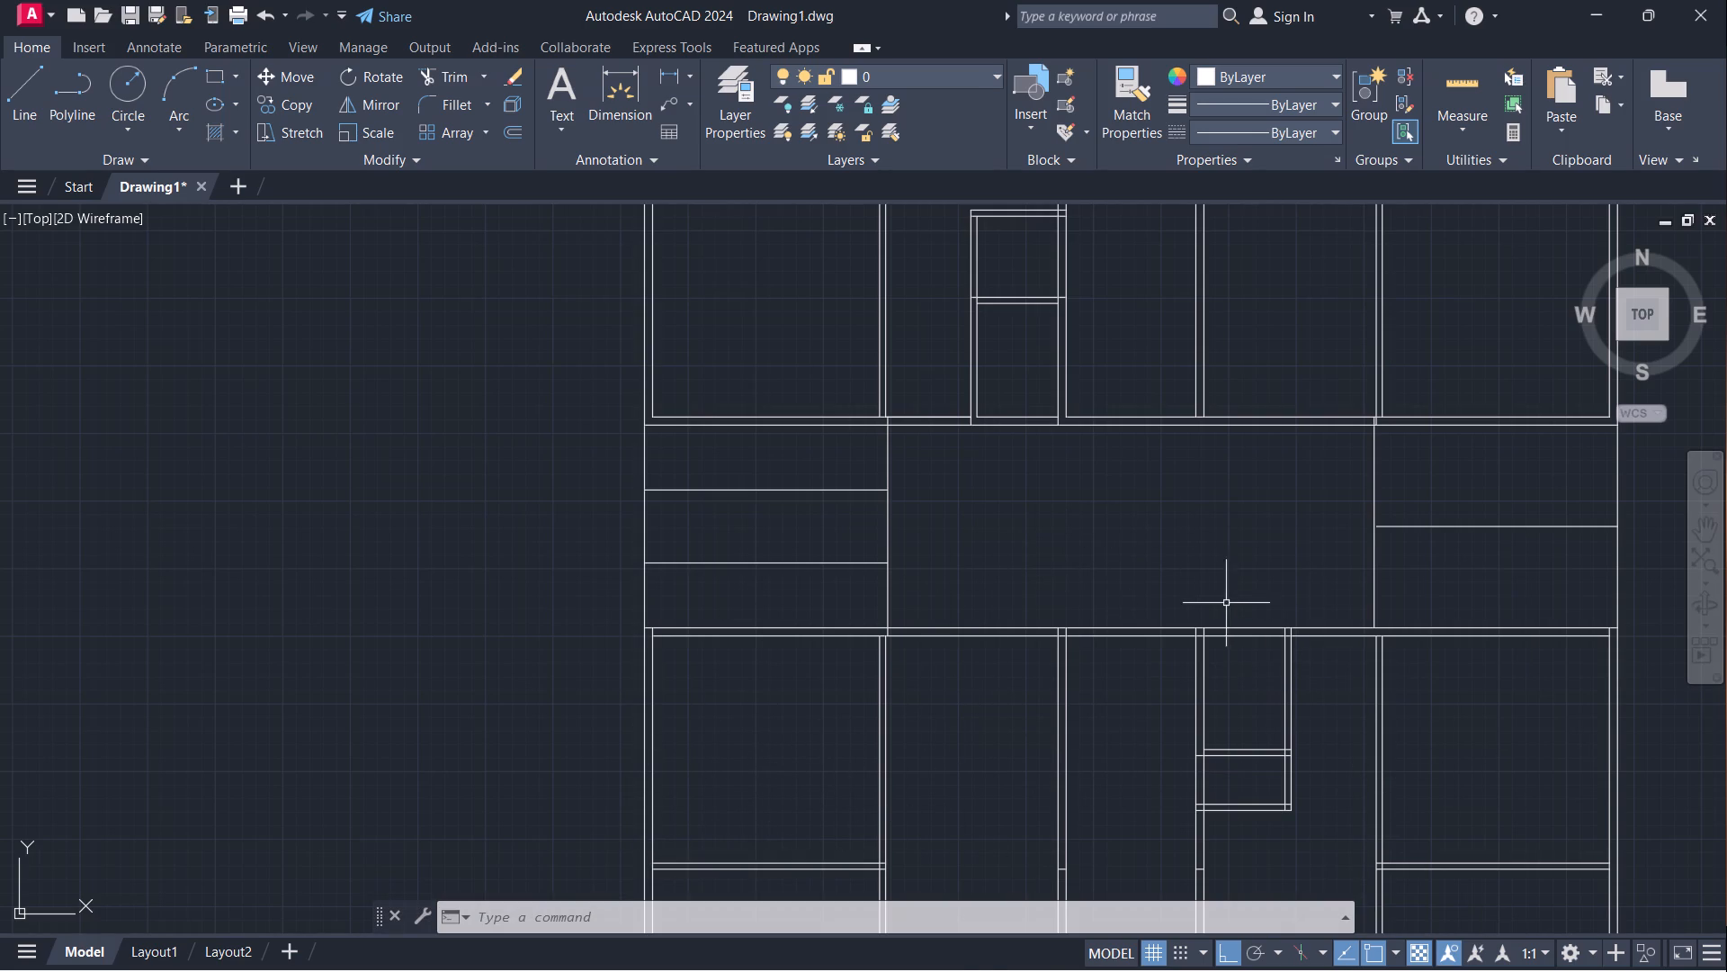
{"action": "scroll", "coordinate": [1165, 535], "scroll_direction": "down", "scroll_amount": 2}
{"action": "middle_click_drag", "start_coordinate": [1149, 520], "coordinate": [862, 512]}
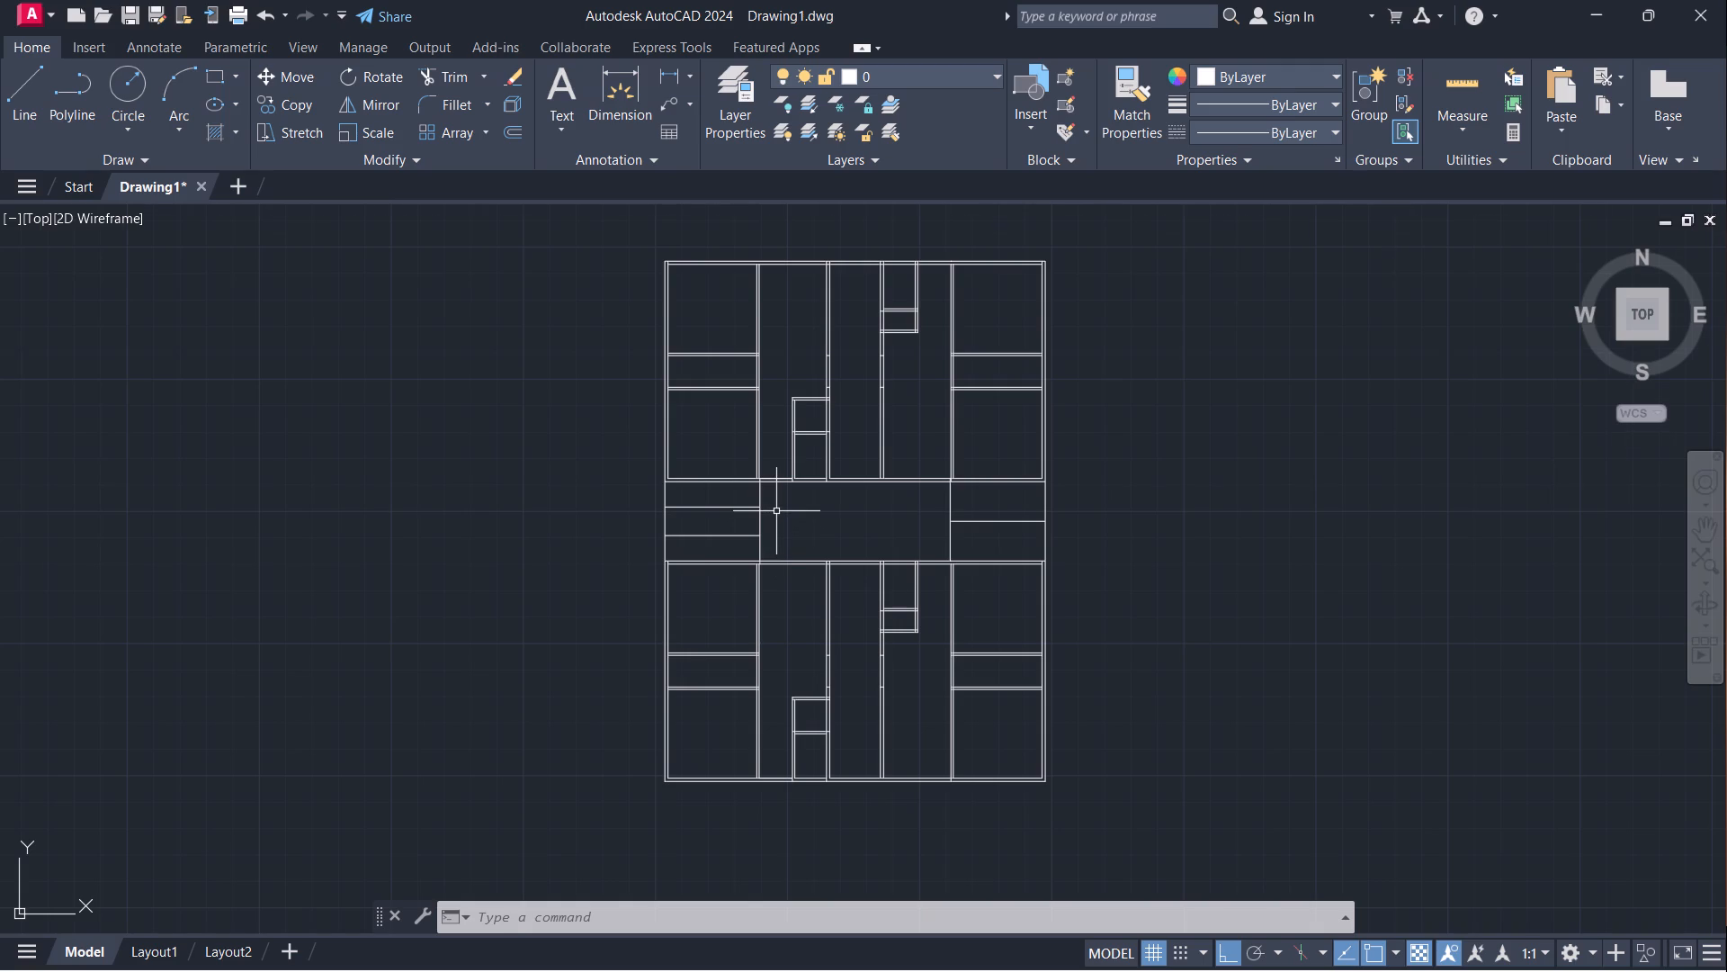
{"action": "scroll", "coordinate": [776, 517], "scroll_direction": "down", "scroll_amount": 1}
{"action": "scroll", "coordinate": [813, 507], "scroll_direction": "up", "scroll_amount": 1}
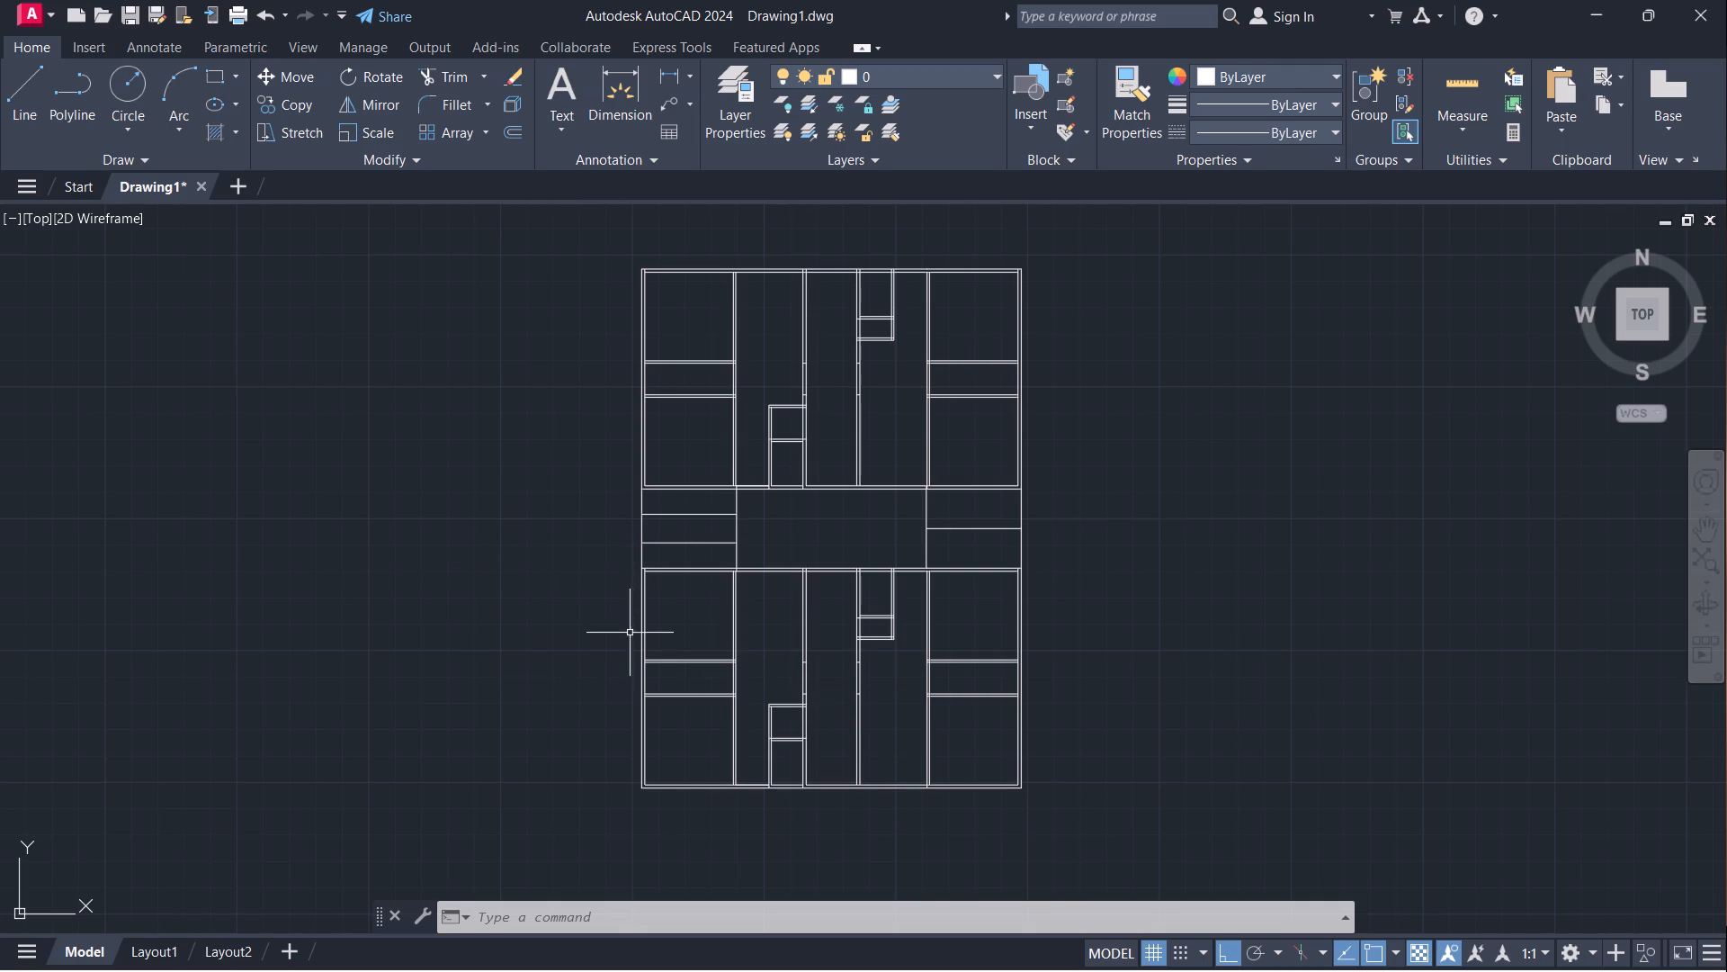
{"action": "scroll", "coordinate": [577, 664], "scroll_direction": "up", "scroll_amount": 1}
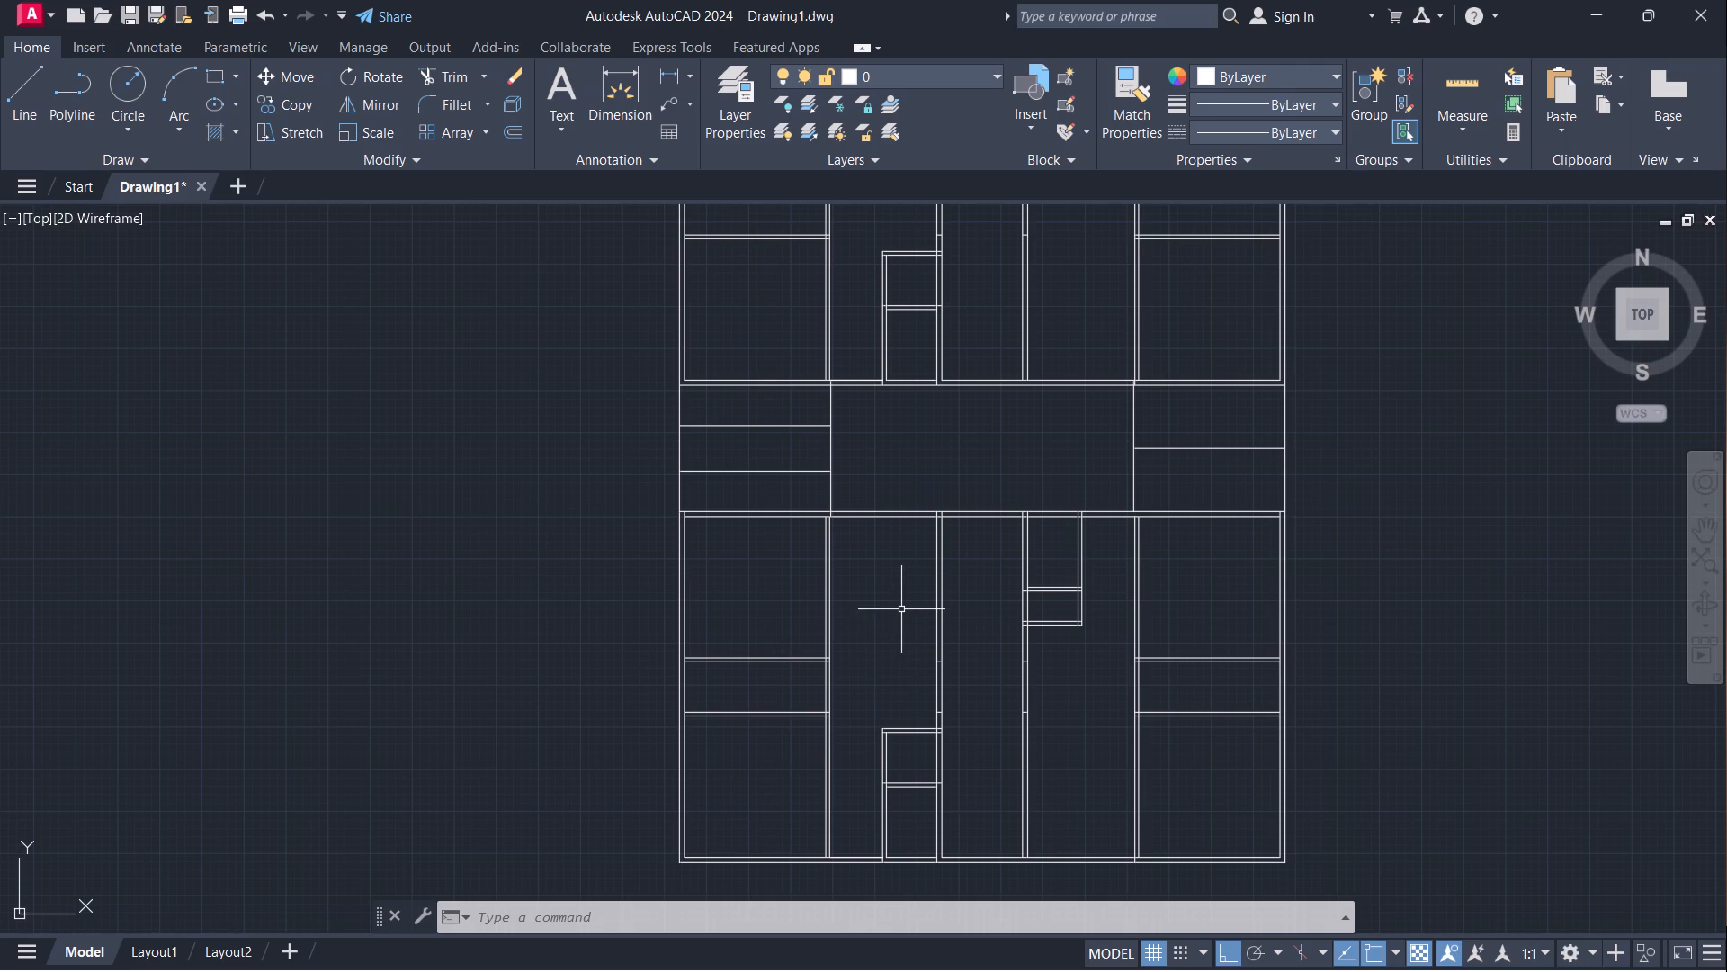
{"action": "scroll", "coordinate": [902, 608], "scroll_direction": "down", "scroll_amount": 1}
{"action": "middle_click_drag", "start_coordinate": [902, 607], "coordinate": [820, 653]}
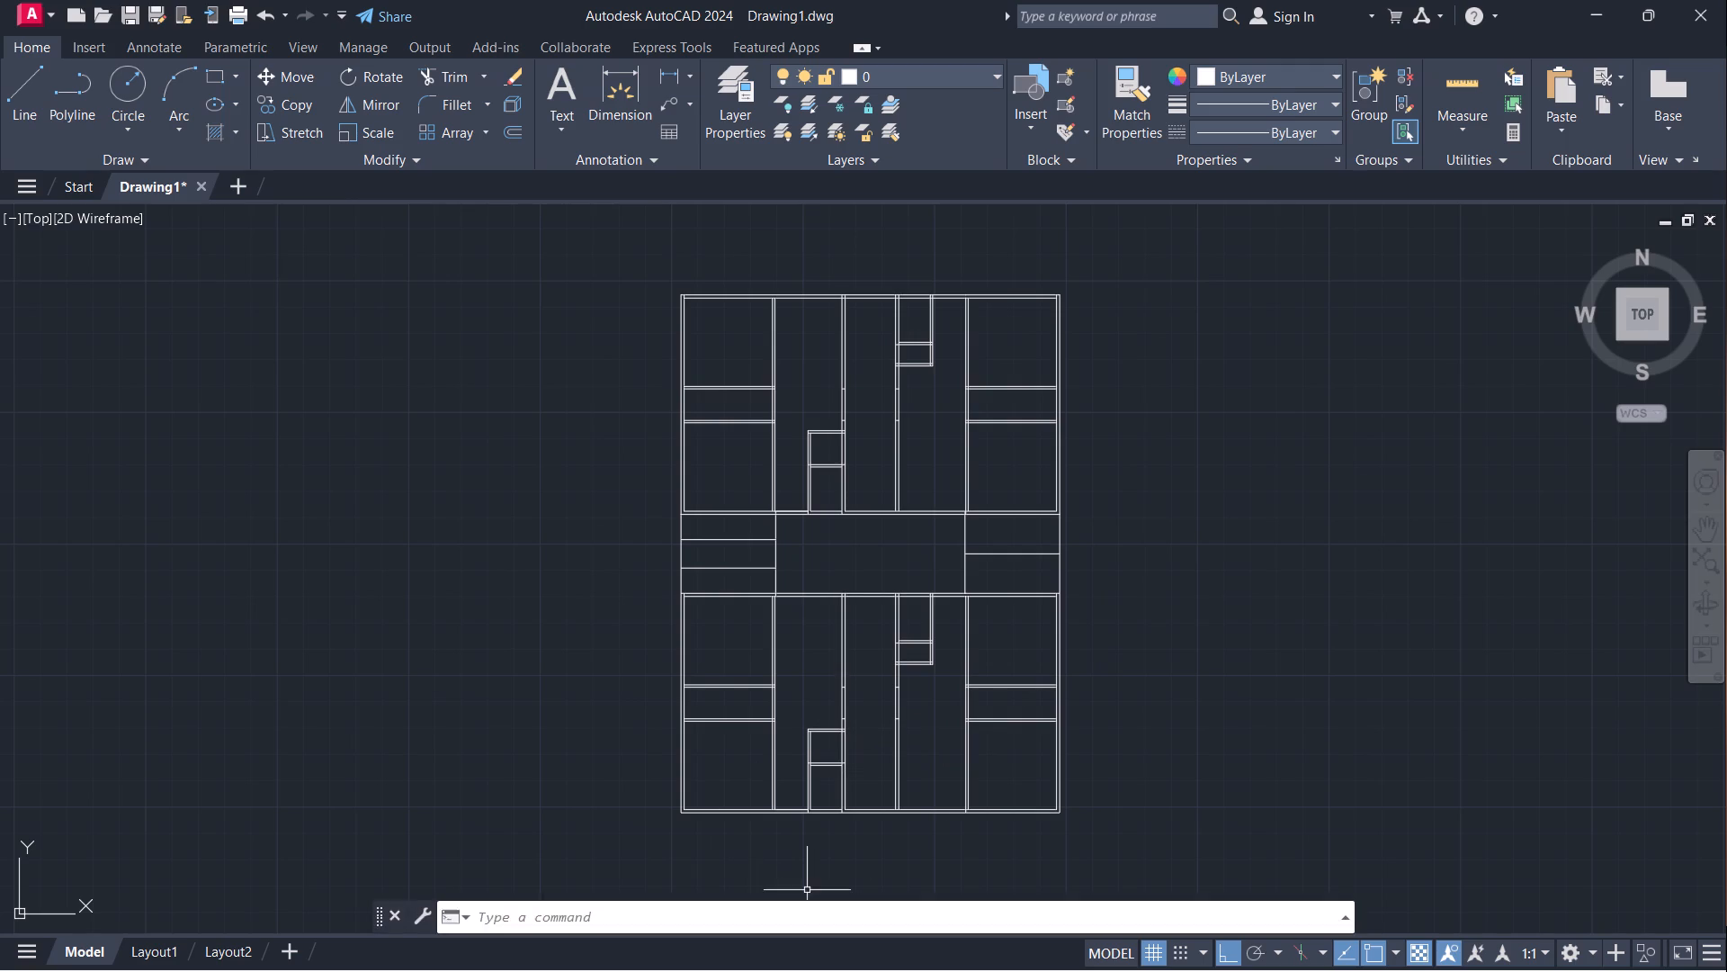
Examine the room layouts of the lower and upper units on either side of the corridor.
{"action": "scroll", "coordinate": [845, 852], "scroll_direction": "up", "scroll_amount": 1}
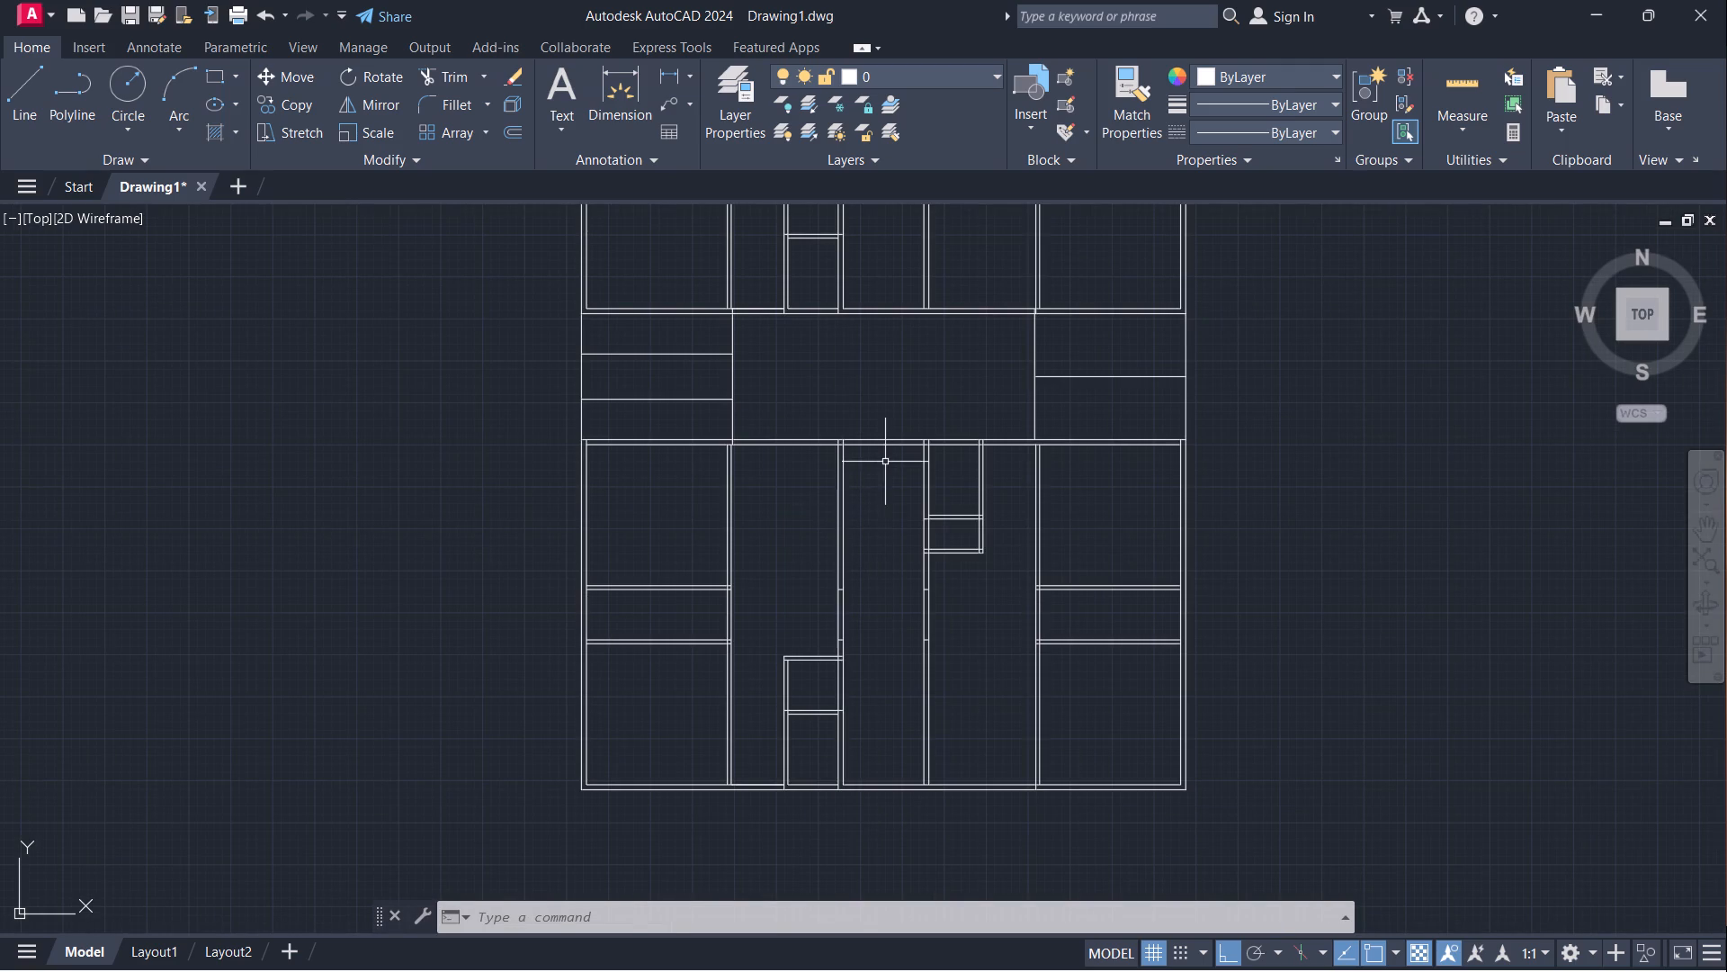
{"action": "scroll", "coordinate": [898, 441], "scroll_direction": "up", "scroll_amount": 1}
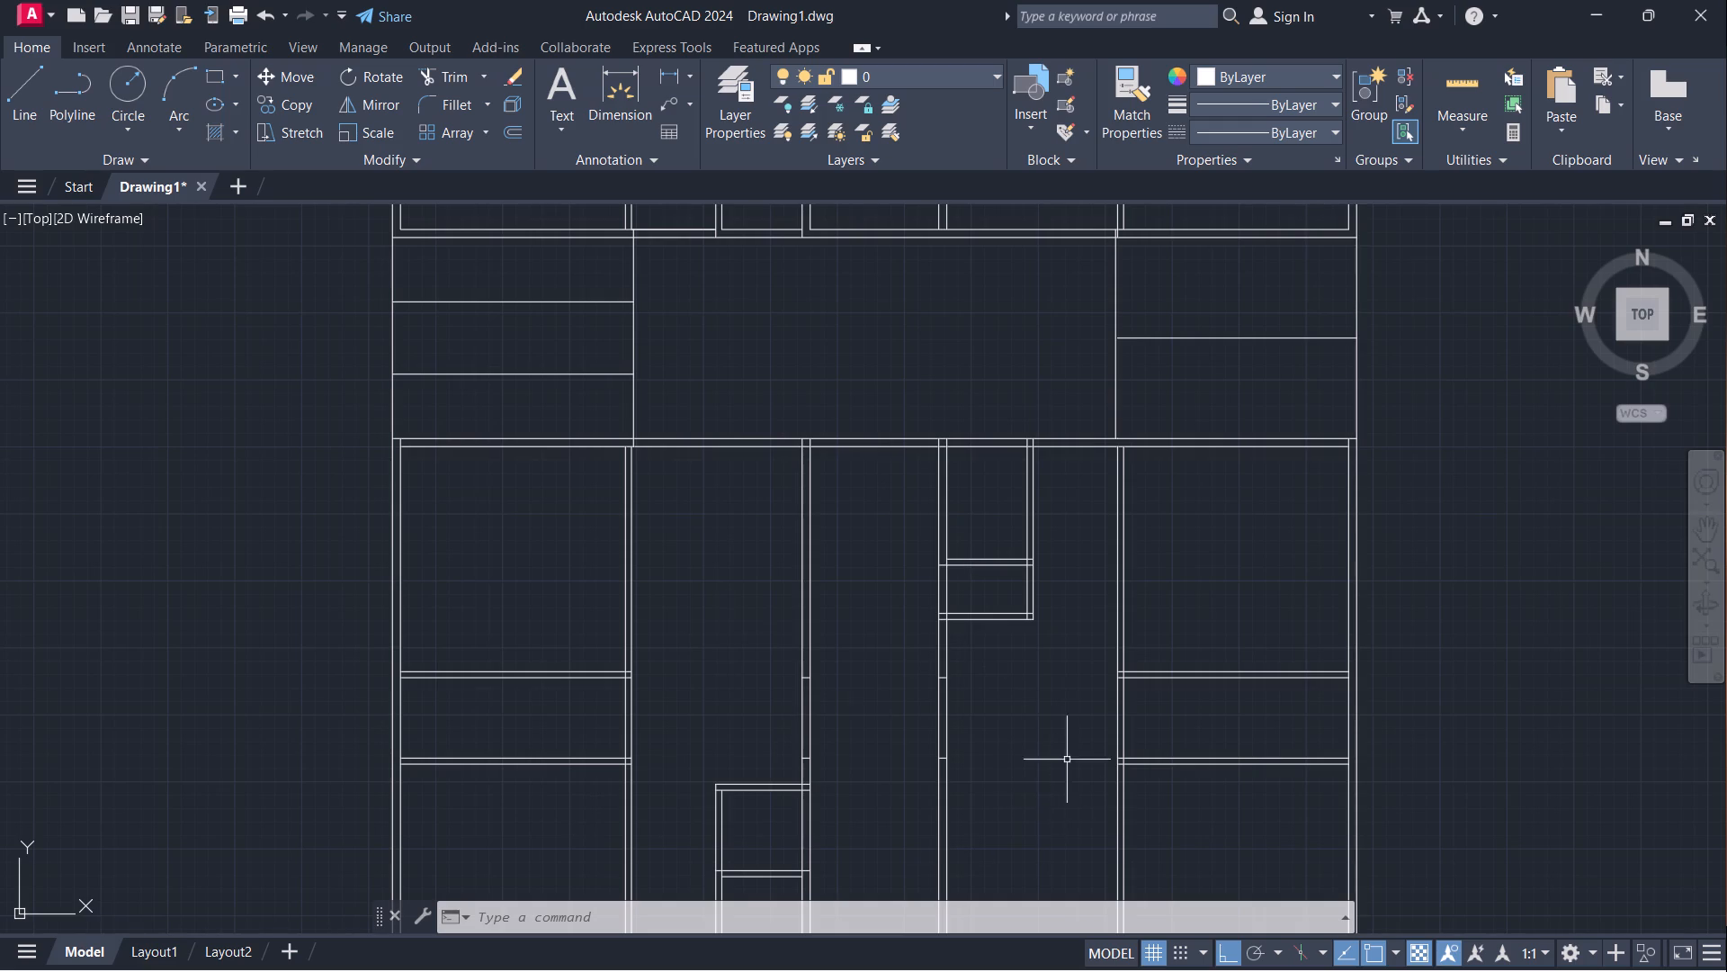
{"action": "middle_click_drag", "start_coordinate": [1067, 760], "coordinate": [796, 971]}
{"action": "middle_click_drag", "start_coordinate": [676, 578], "coordinate": [876, 704]}
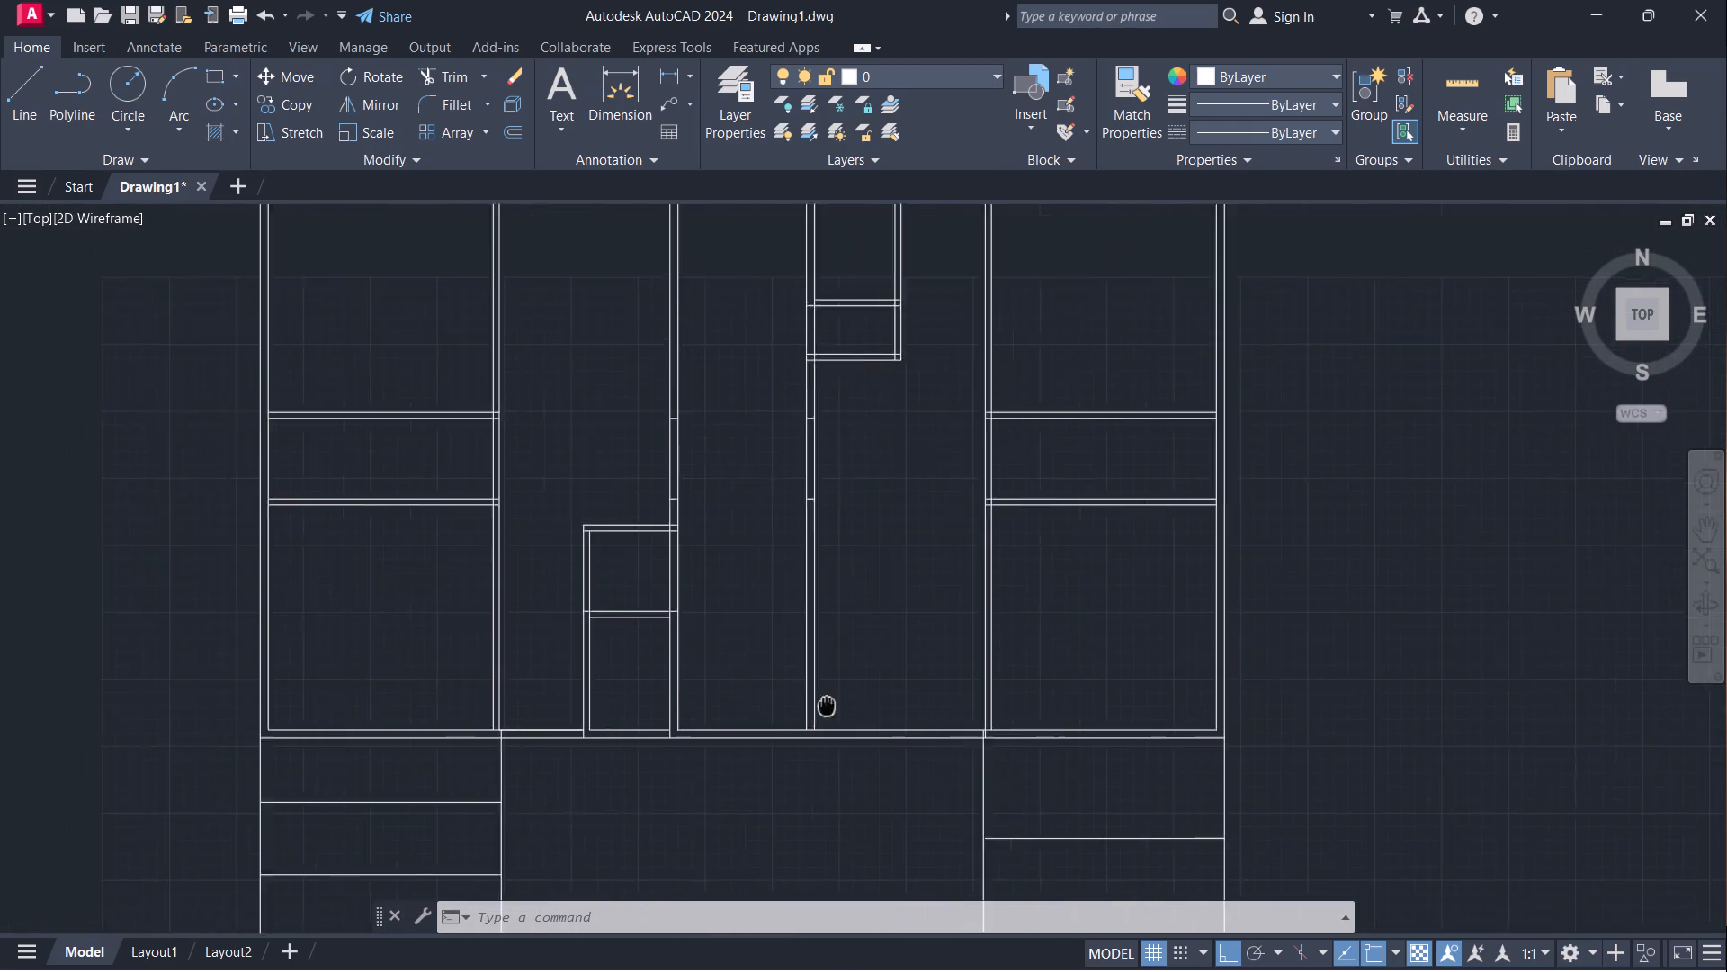
{"action": "middle_click_drag", "start_coordinate": [876, 704], "coordinate": [943, 700]}
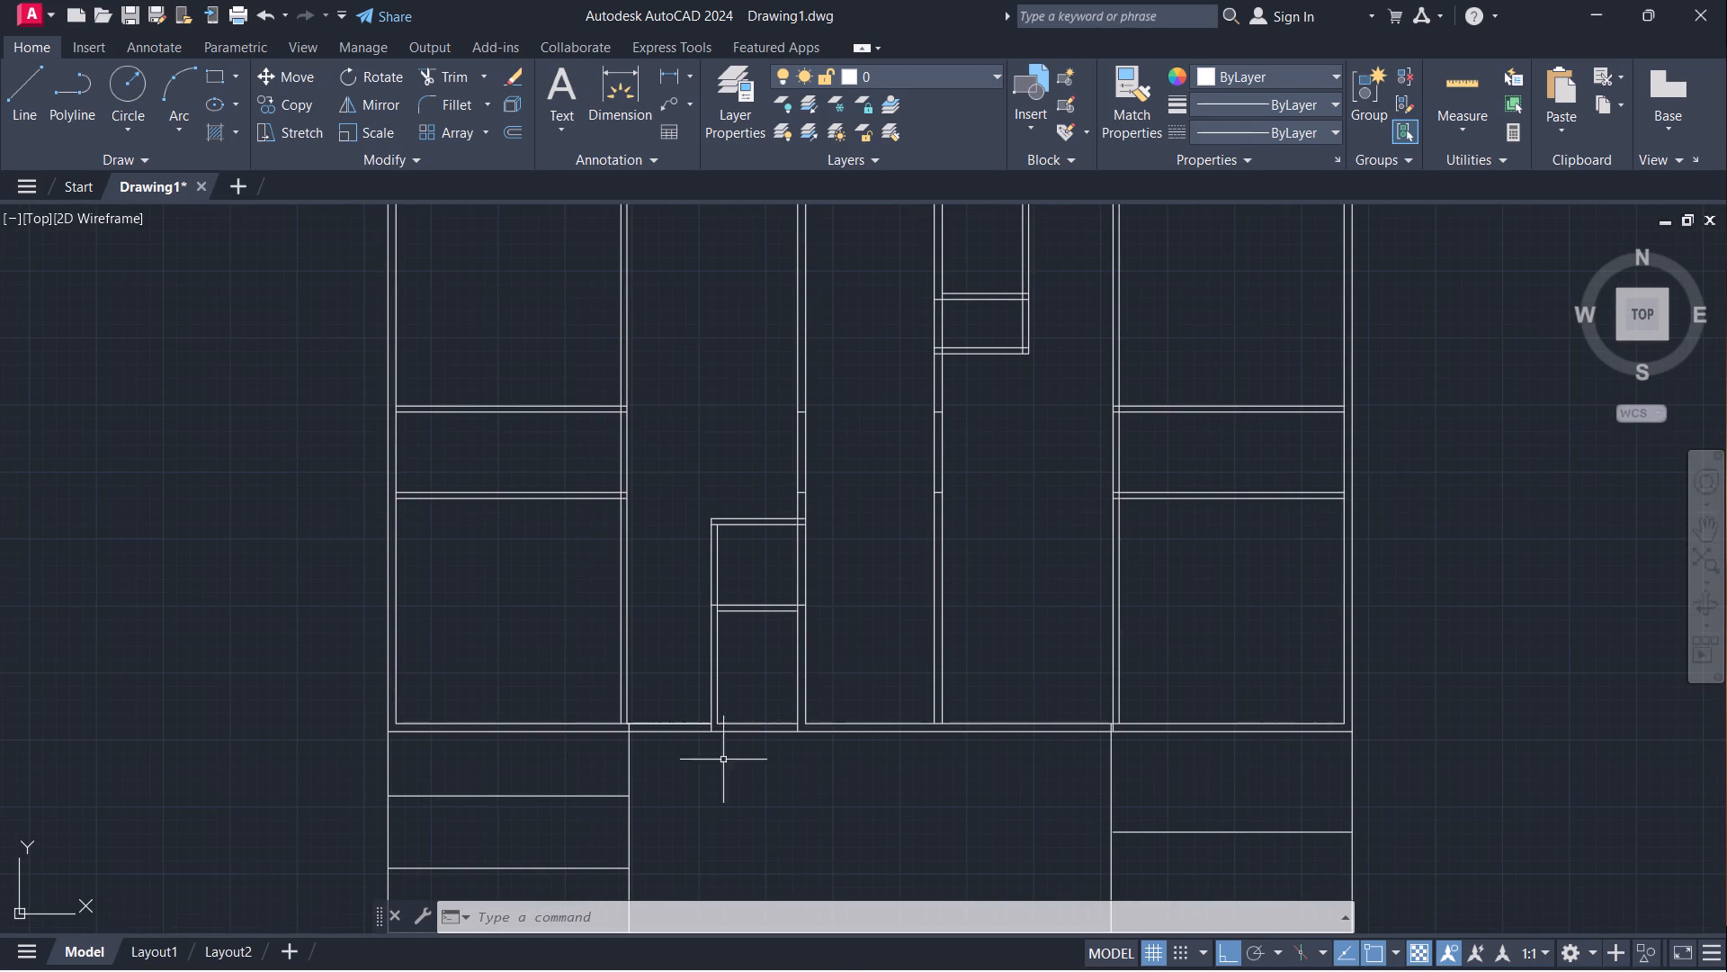
{"action": "scroll", "coordinate": [902, 557], "scroll_direction": "down", "scroll_amount": 1}
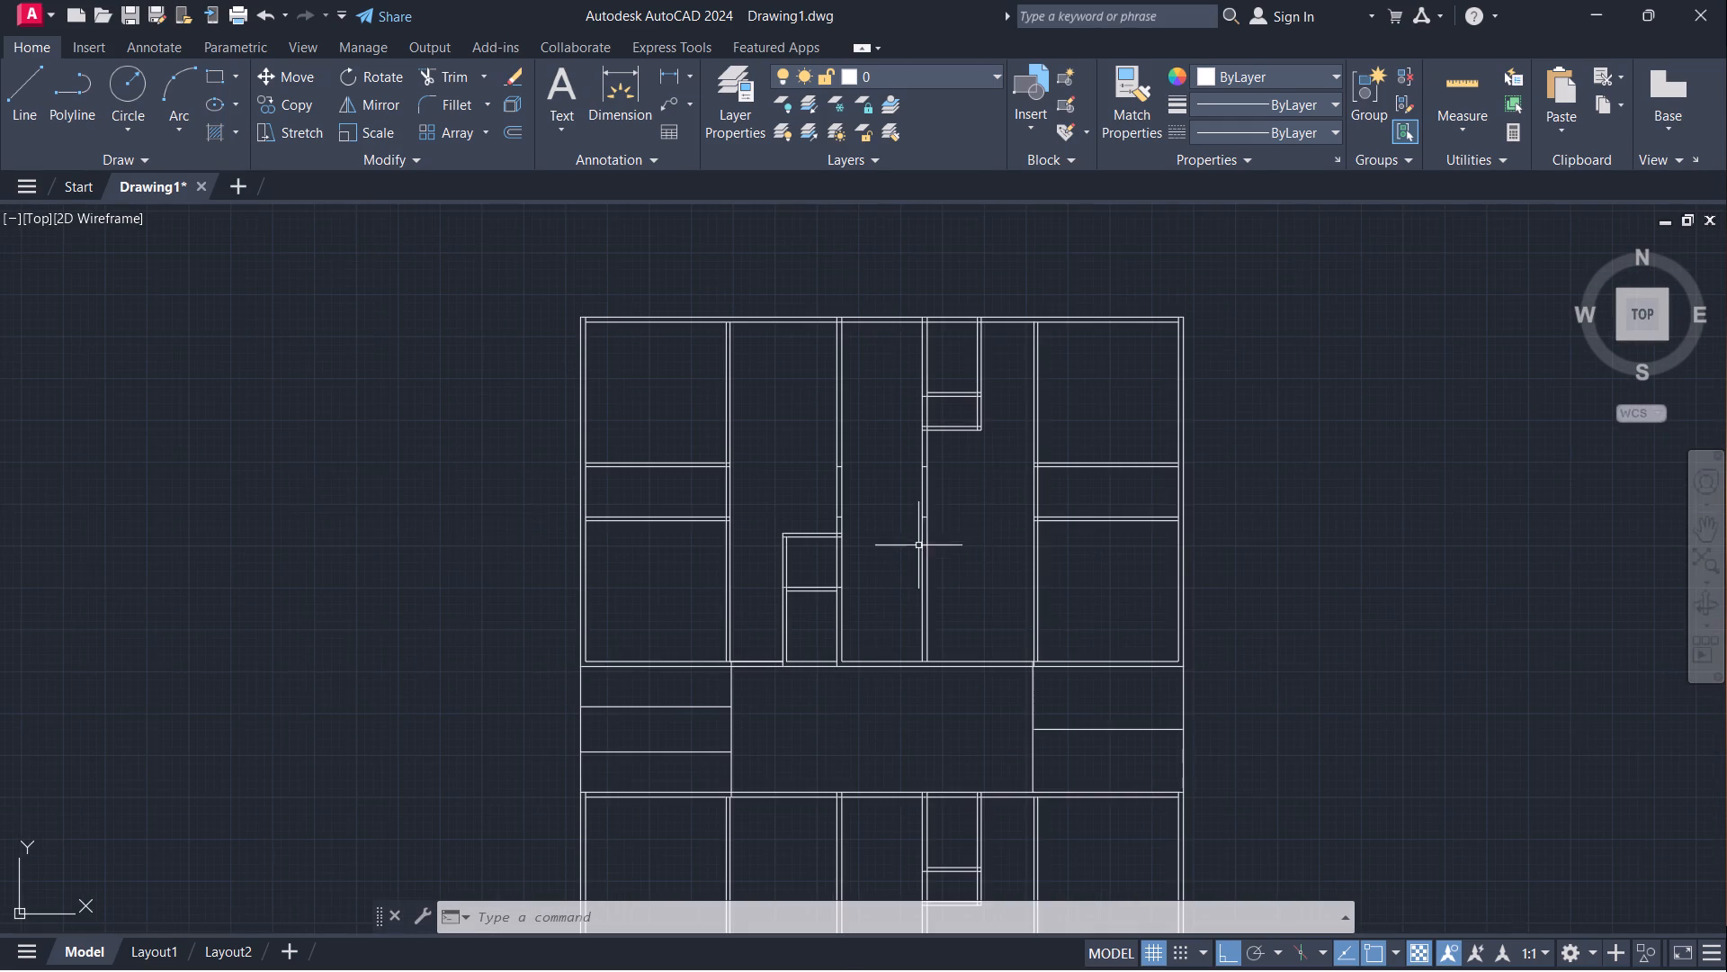
{"action": "scroll", "coordinate": [832, 774], "scroll_direction": "down", "scroll_amount": 1}
{"action": "middle_click_drag", "start_coordinate": [836, 775], "coordinate": [822, 608]}
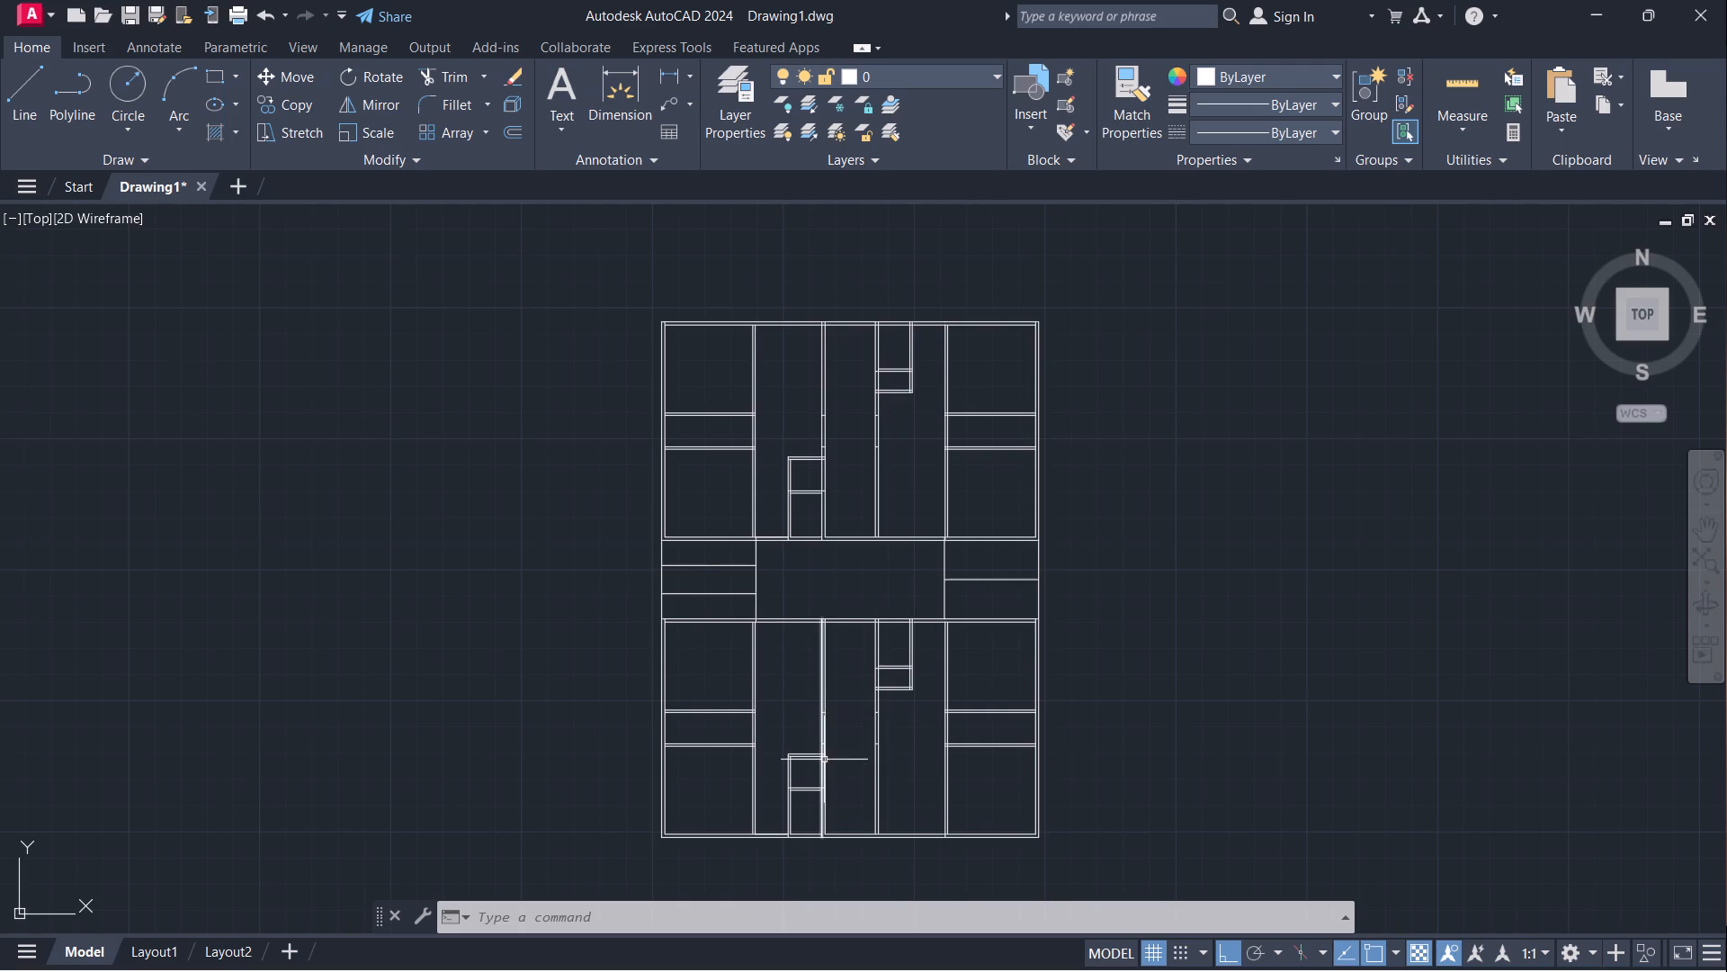
Trim the two central vertical walls between their short cross lines in both the upper and lower units to form openings.
{"action": "scroll", "coordinate": [847, 764], "scroll_direction": "up", "scroll_amount": 4}
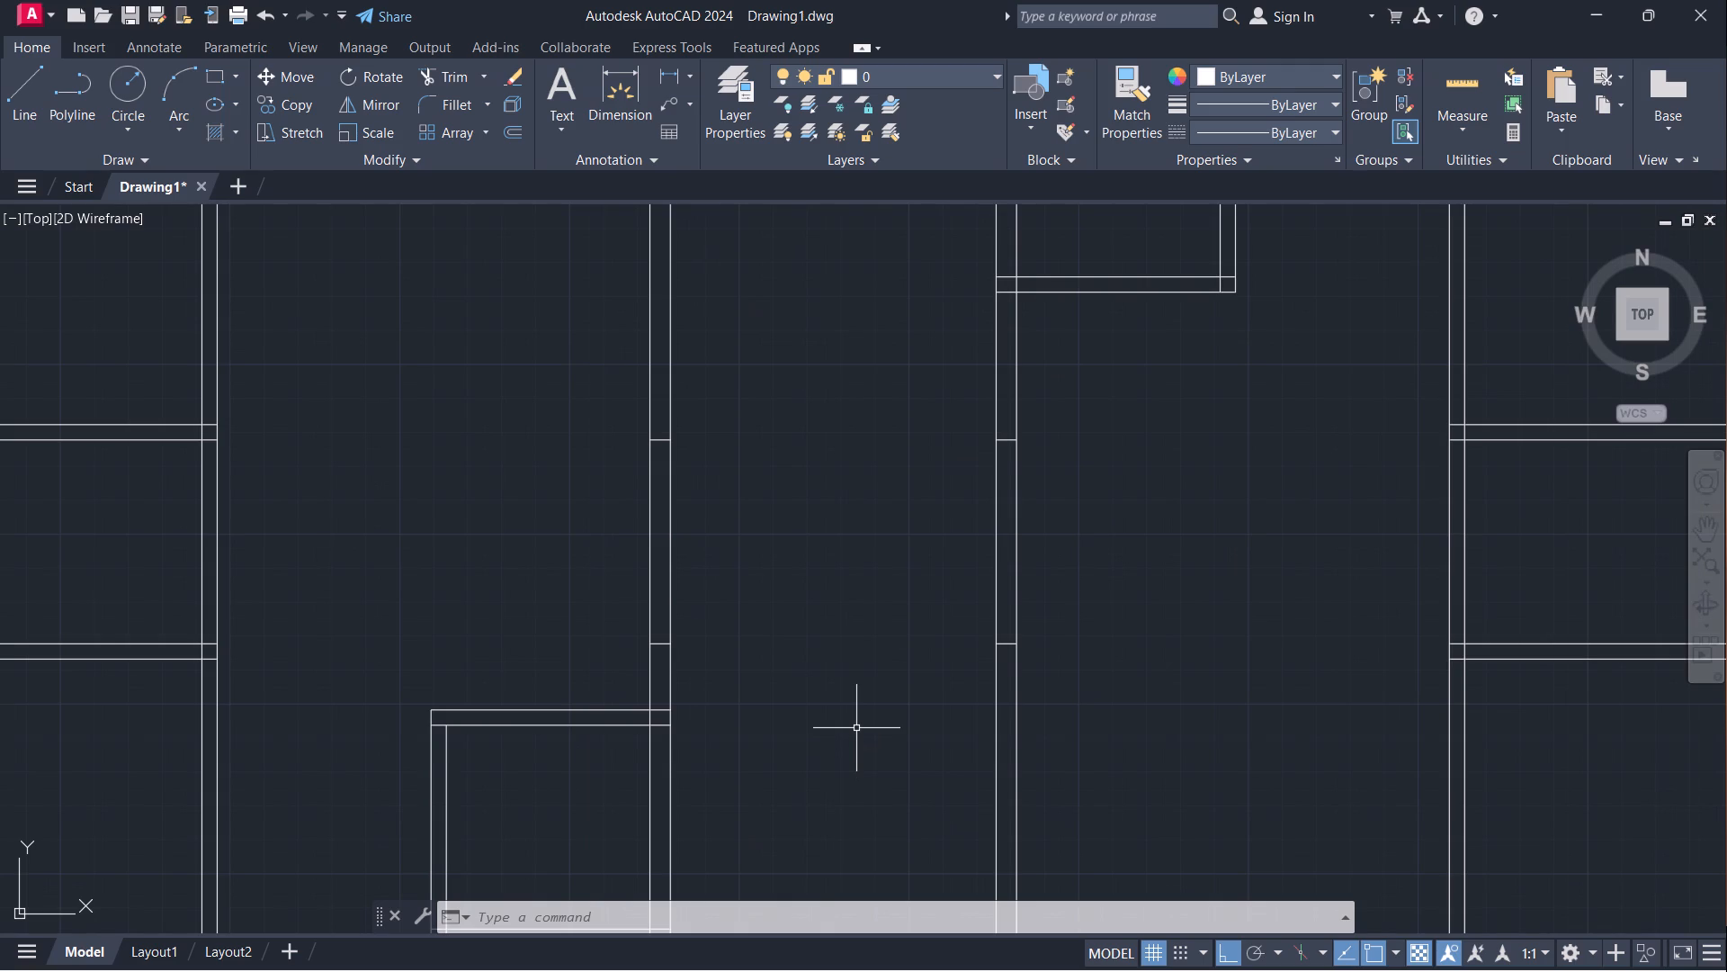
{"action": "scroll", "coordinate": [856, 728], "scroll_direction": "down", "scroll_amount": 3}
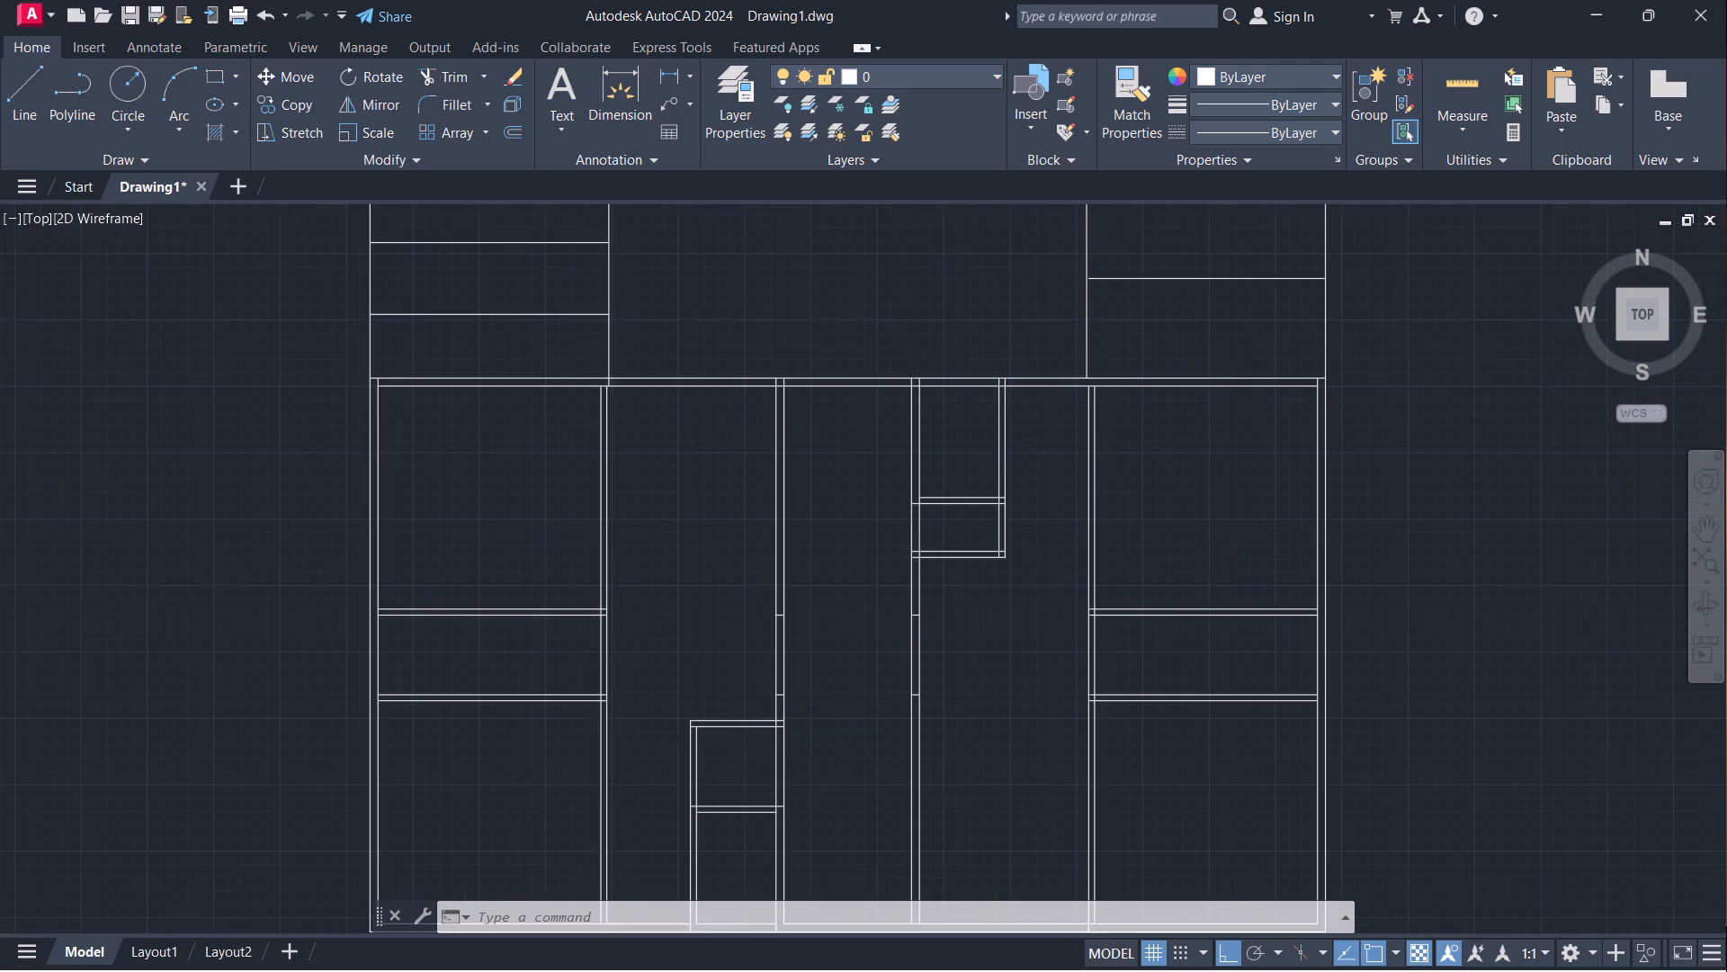
{"action": "middle_click_drag", "start_coordinate": [856, 728], "coordinate": [819, 767]}
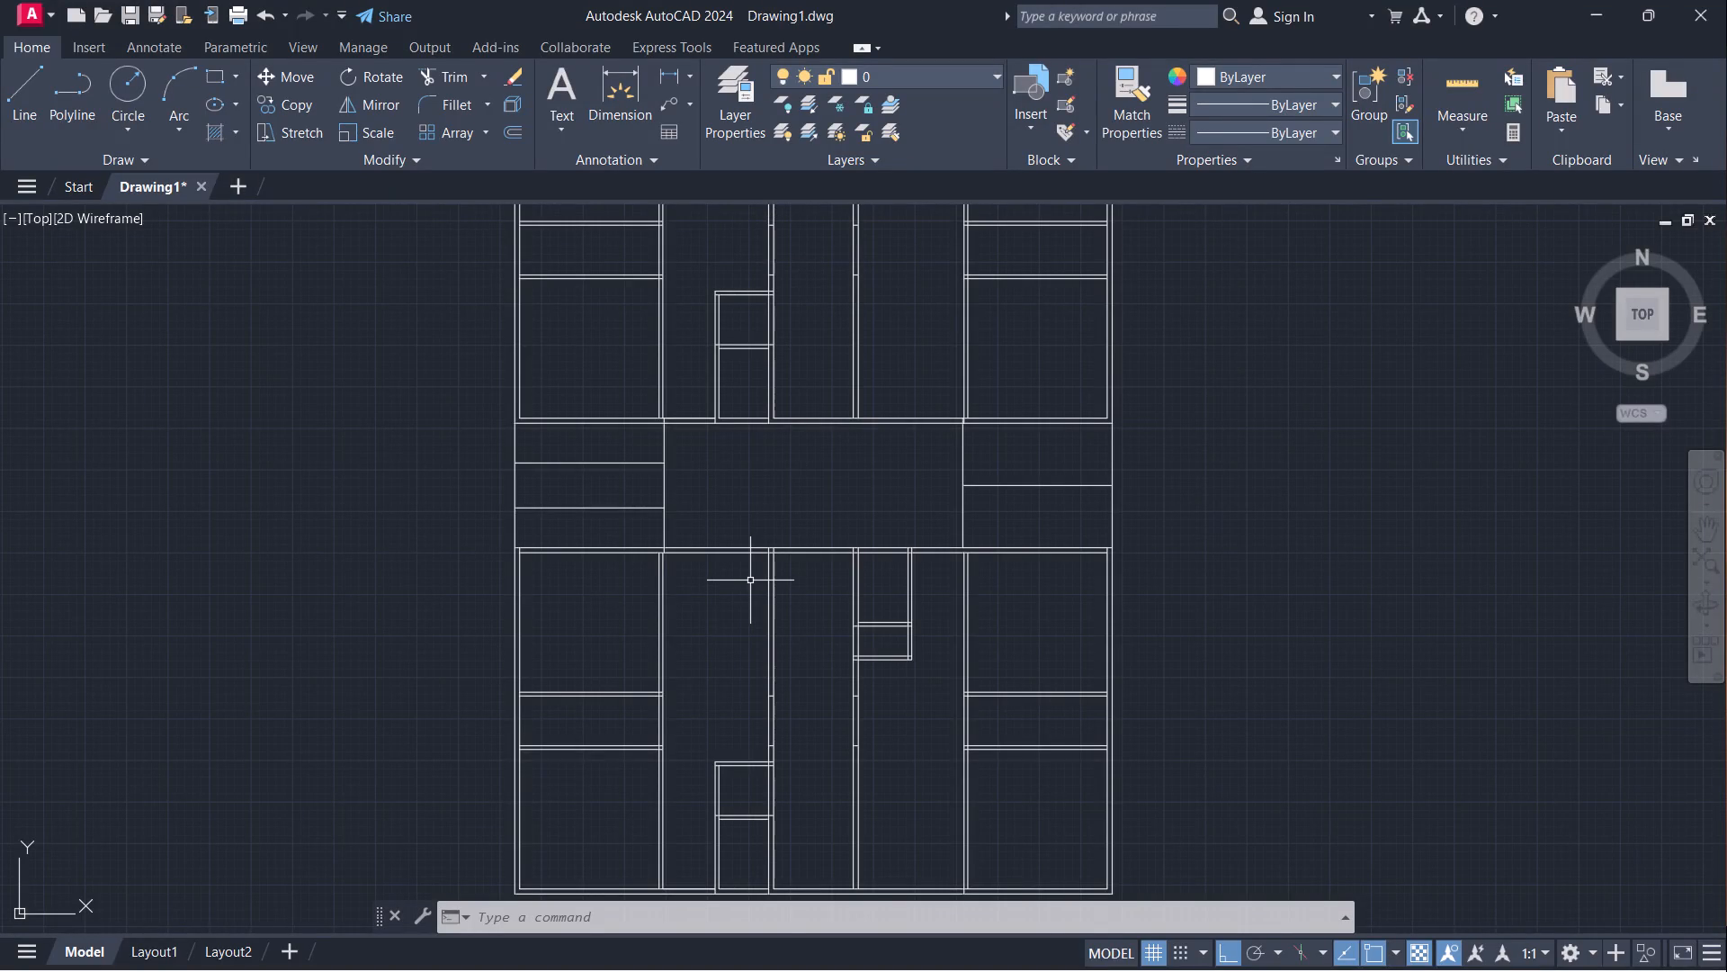
{"action": "type", "text": "tr"}
{"action": "key", "text": "Return"}
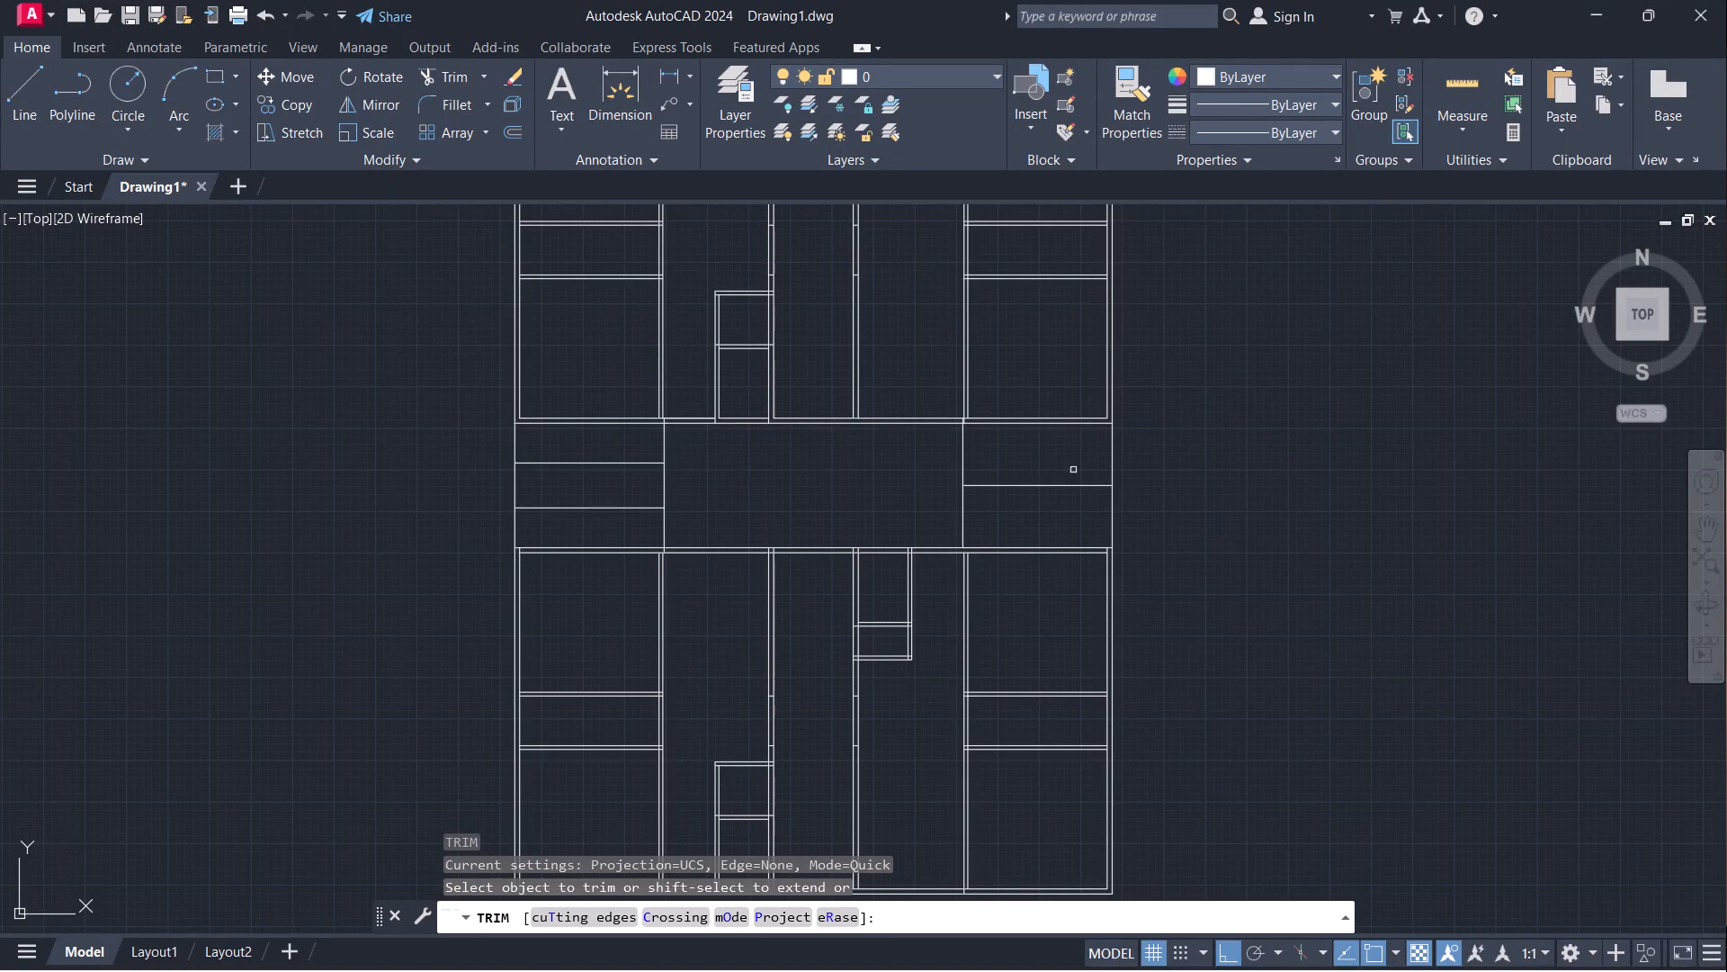
{"action": "left_click_drag", "start_coordinate": [892, 247], "coordinate": [752, 257]}
{"action": "left_click_drag", "start_coordinate": [872, 713], "coordinate": [742, 712]}
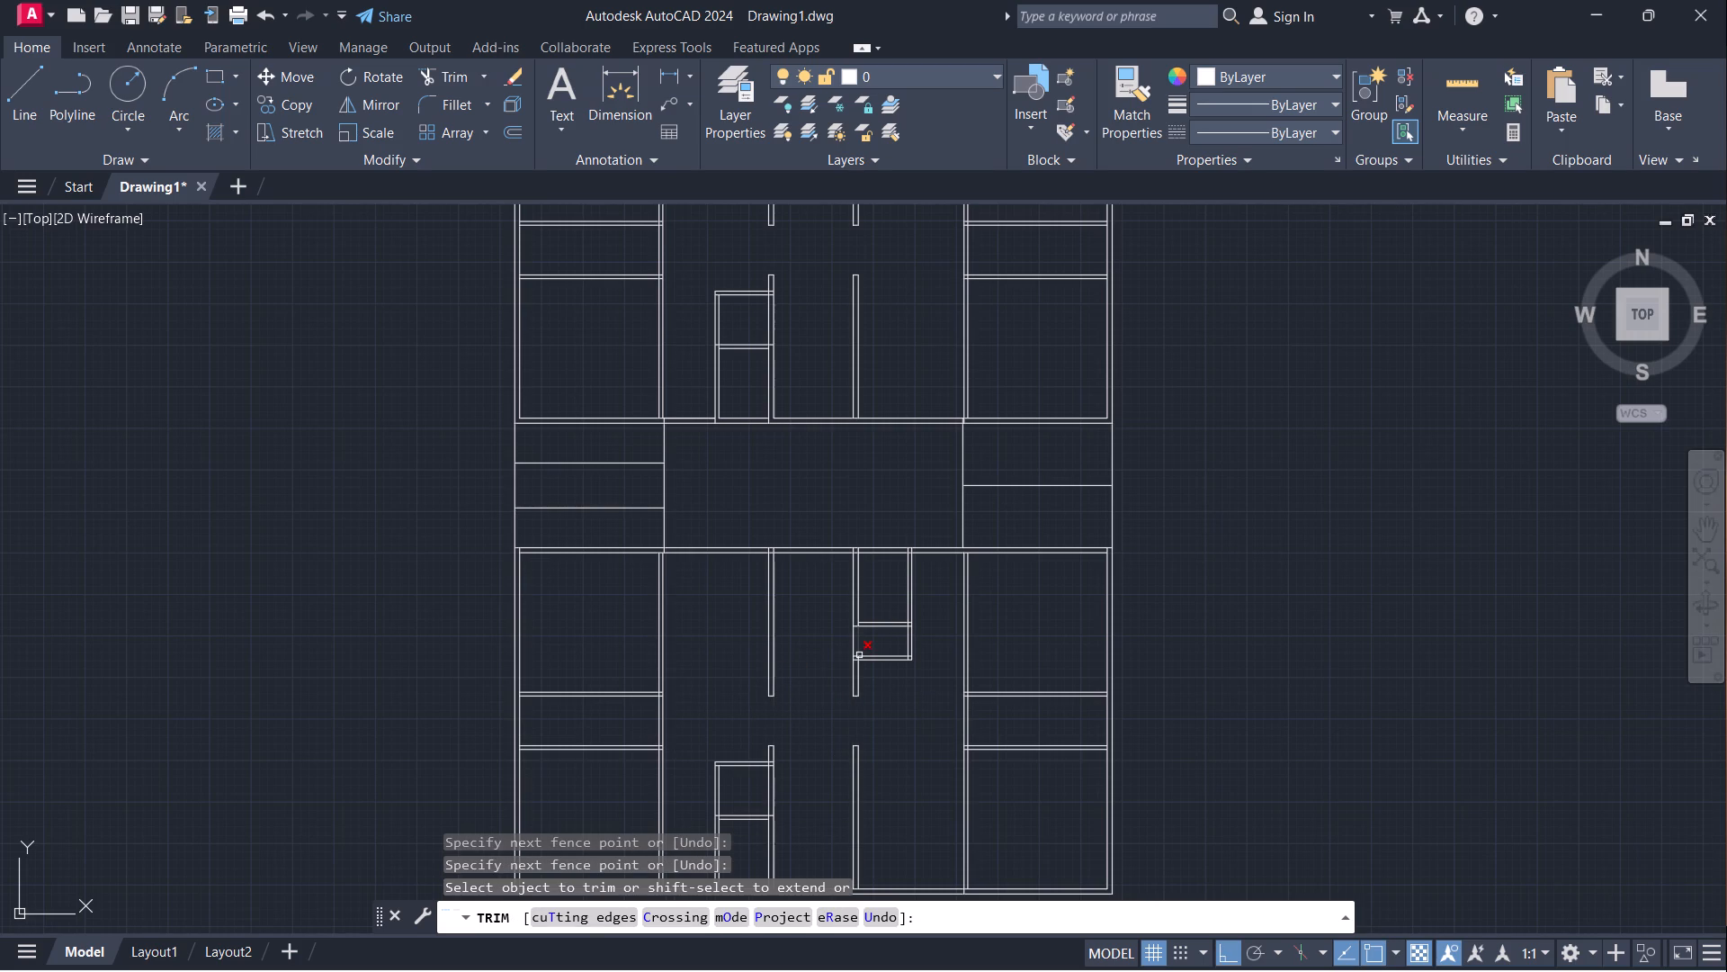
{"action": "key", "text": "Escape"}
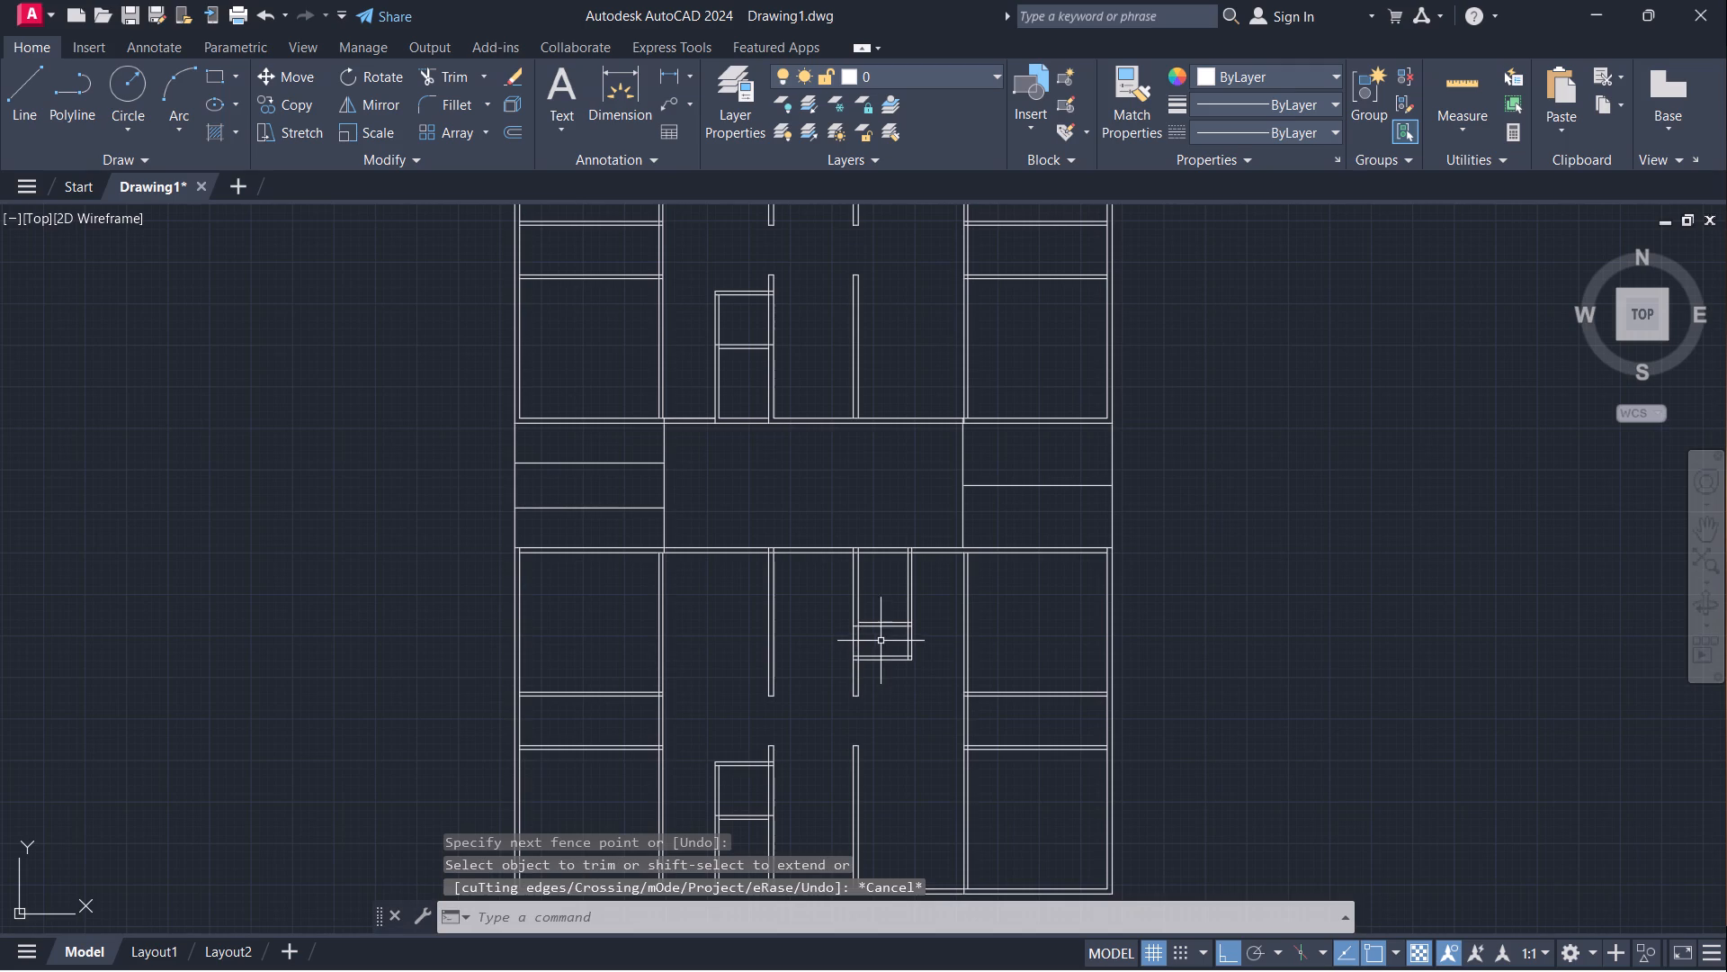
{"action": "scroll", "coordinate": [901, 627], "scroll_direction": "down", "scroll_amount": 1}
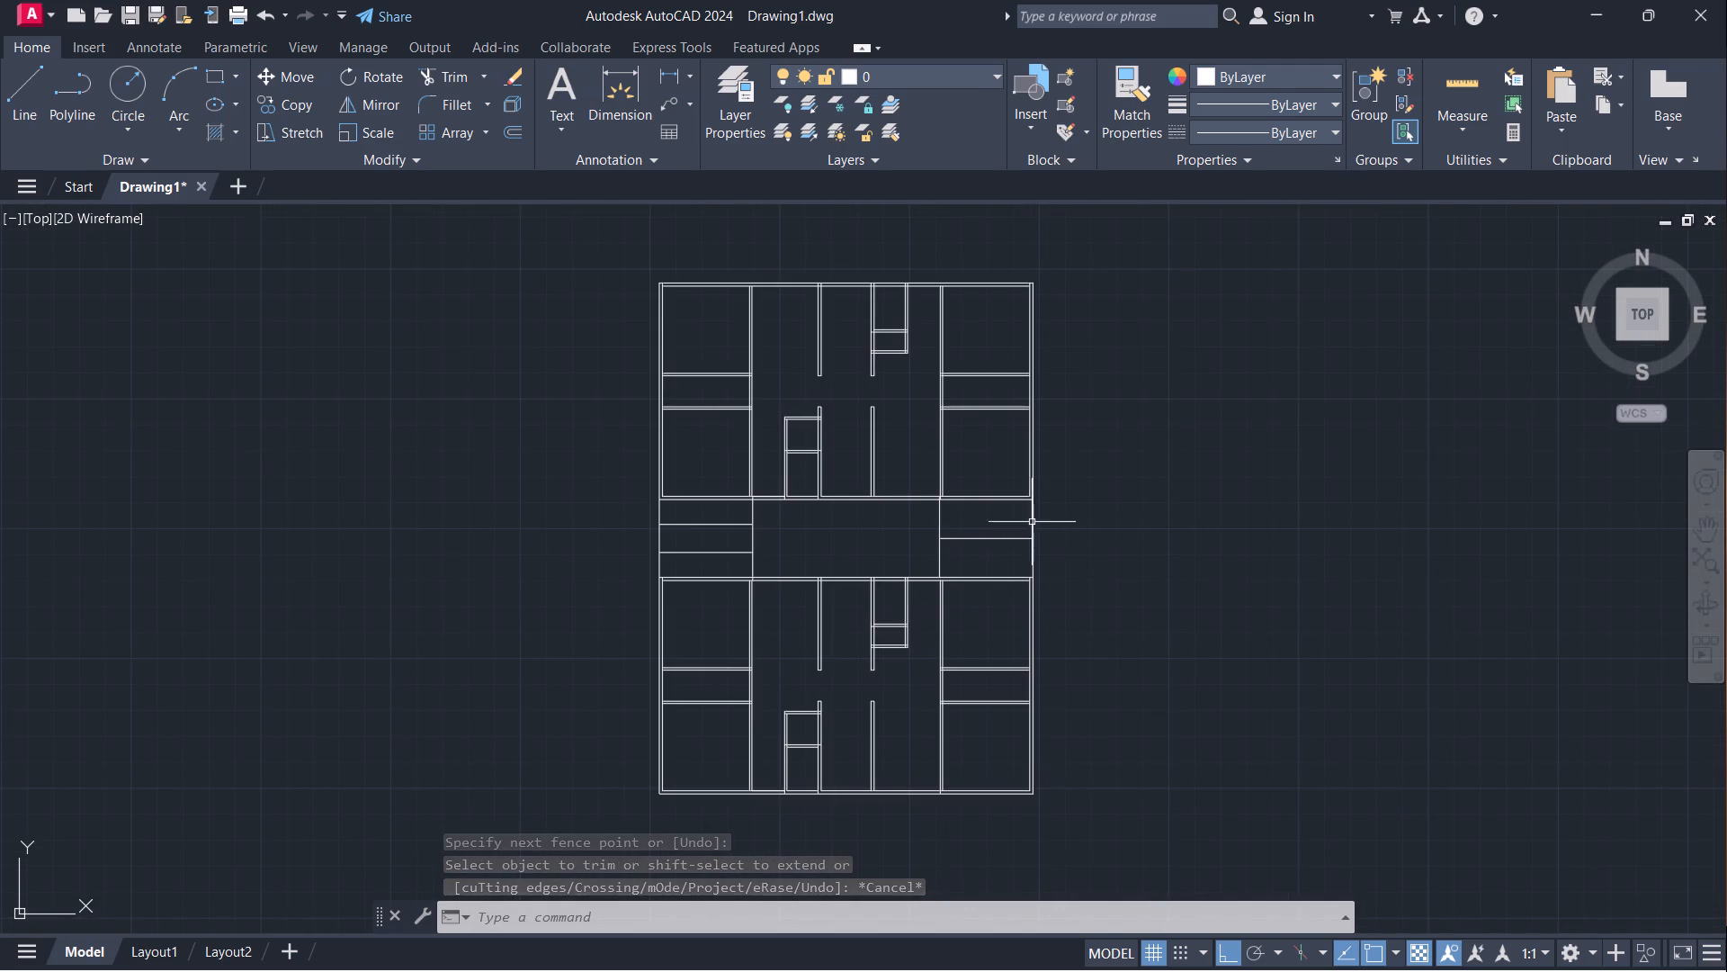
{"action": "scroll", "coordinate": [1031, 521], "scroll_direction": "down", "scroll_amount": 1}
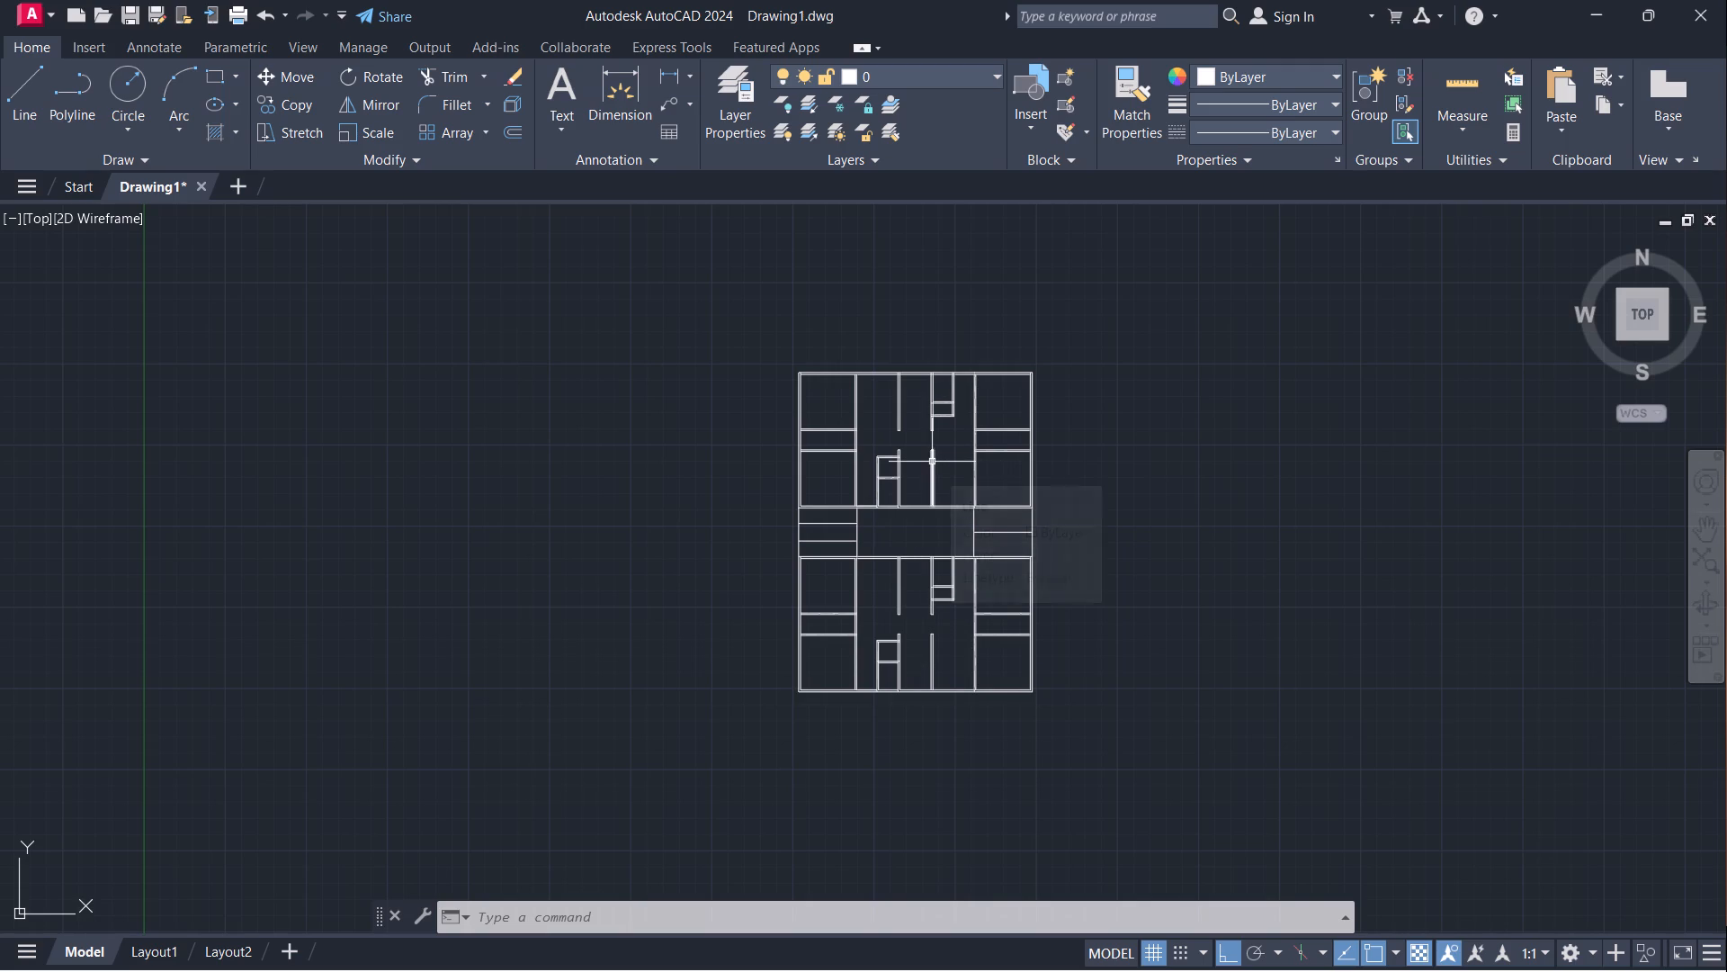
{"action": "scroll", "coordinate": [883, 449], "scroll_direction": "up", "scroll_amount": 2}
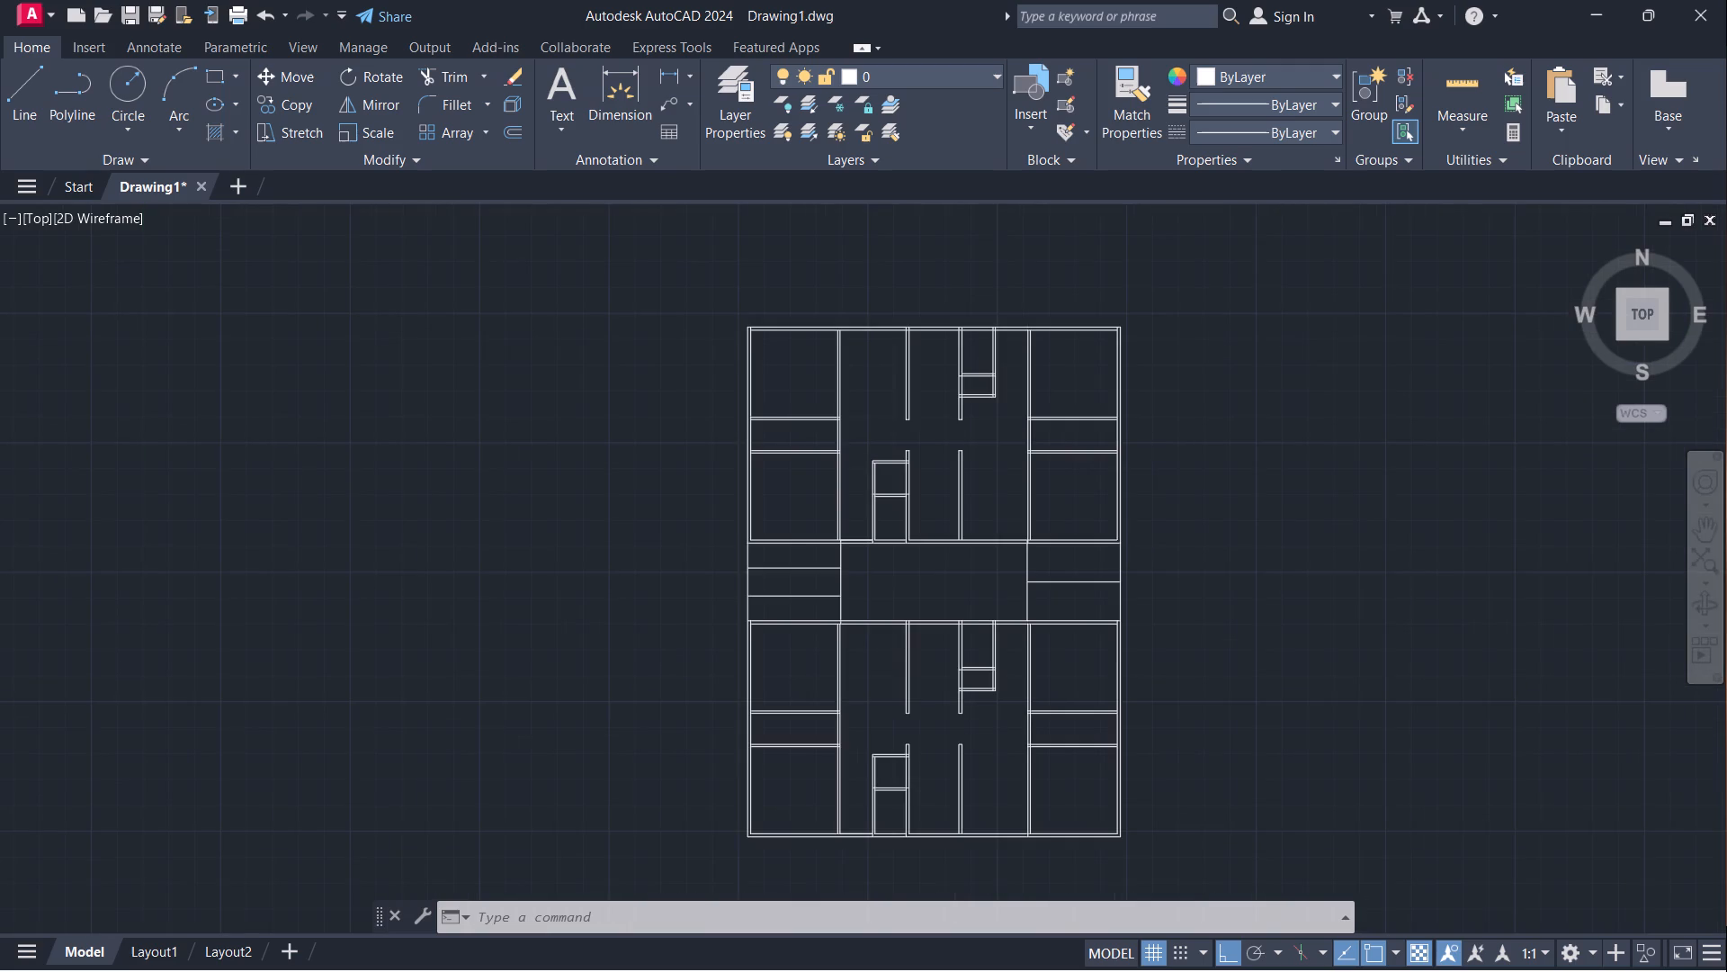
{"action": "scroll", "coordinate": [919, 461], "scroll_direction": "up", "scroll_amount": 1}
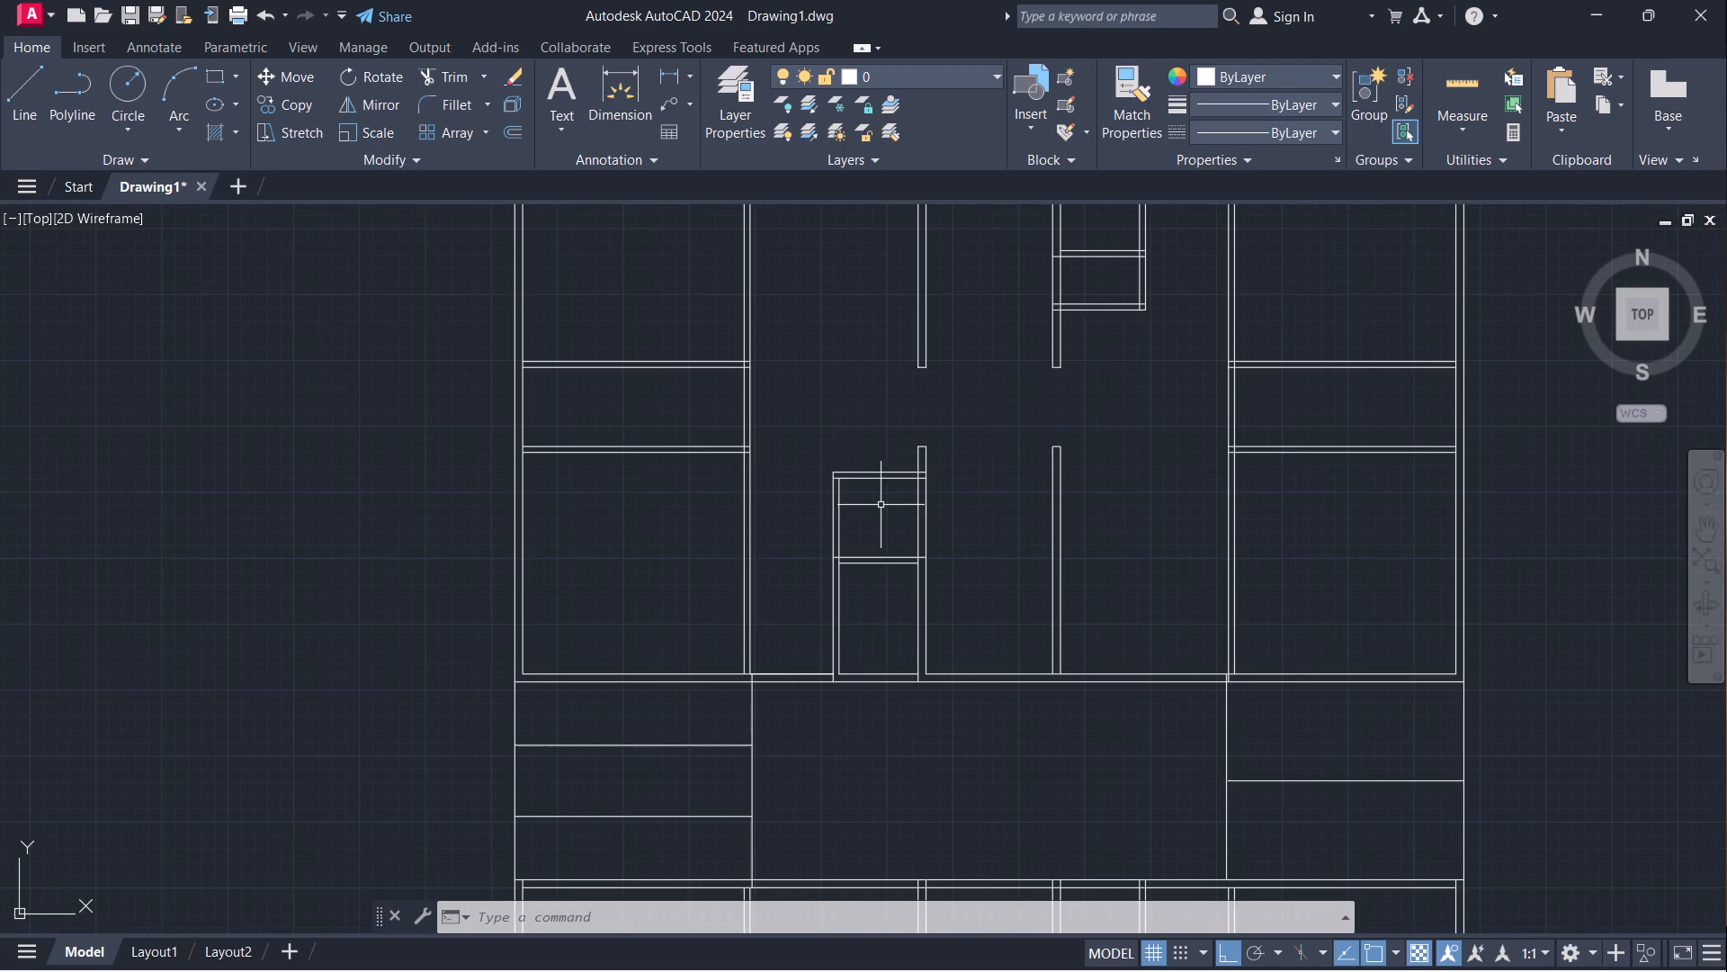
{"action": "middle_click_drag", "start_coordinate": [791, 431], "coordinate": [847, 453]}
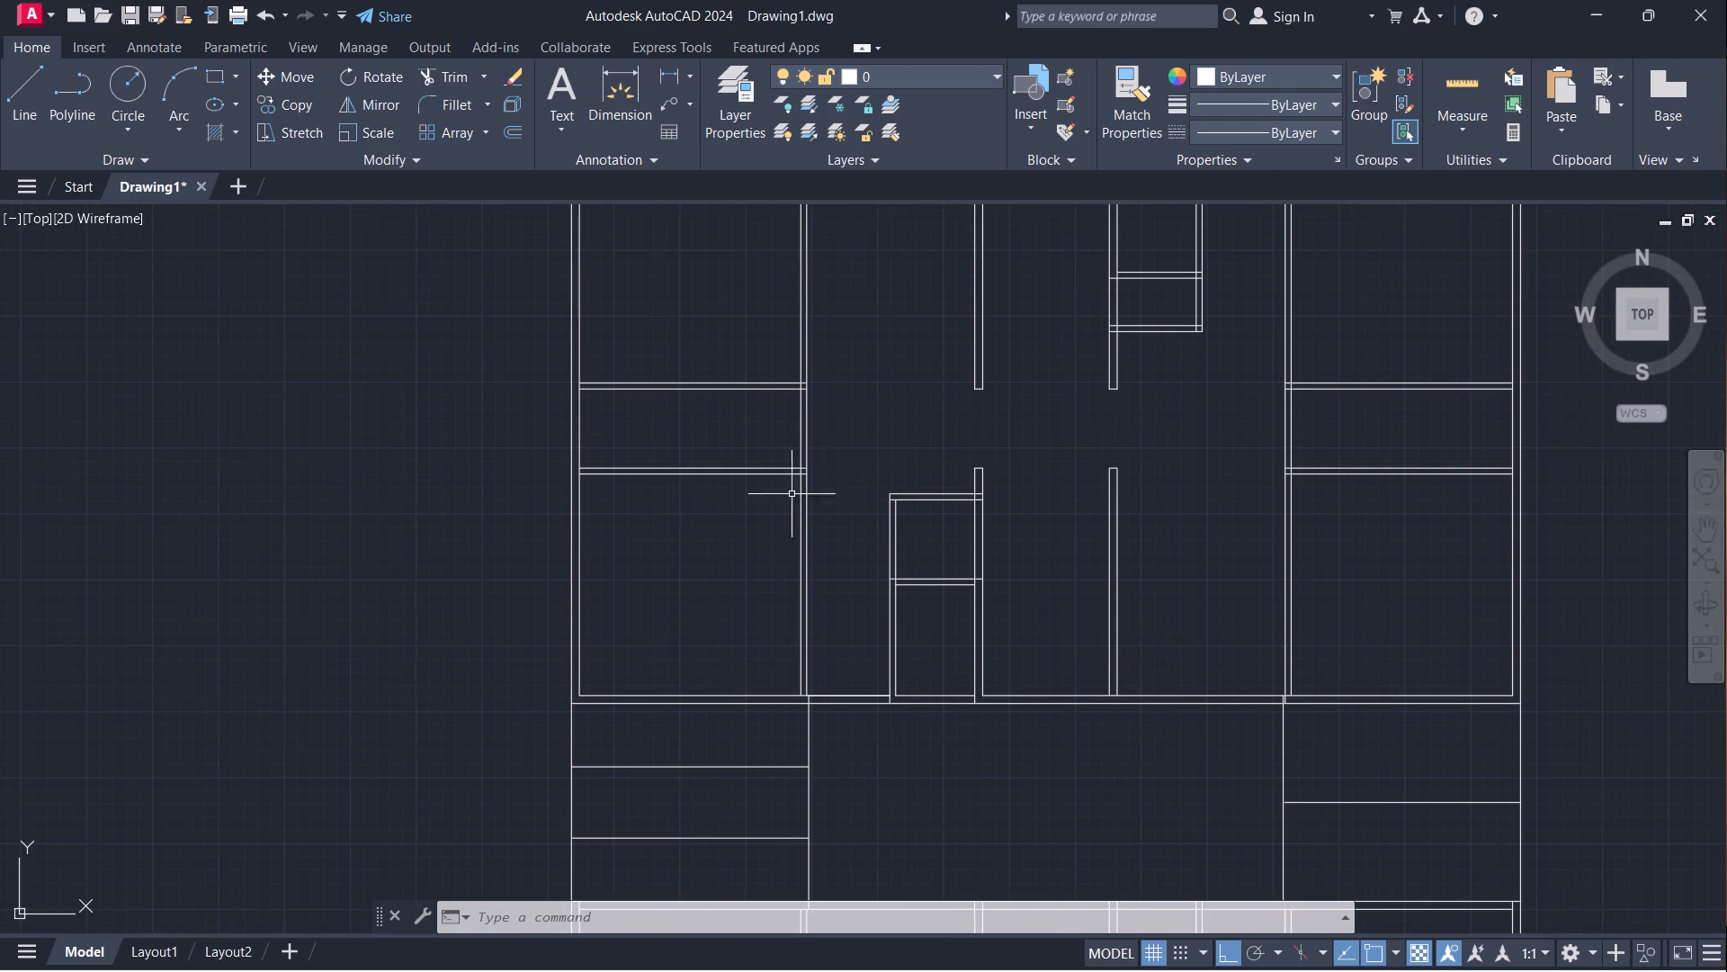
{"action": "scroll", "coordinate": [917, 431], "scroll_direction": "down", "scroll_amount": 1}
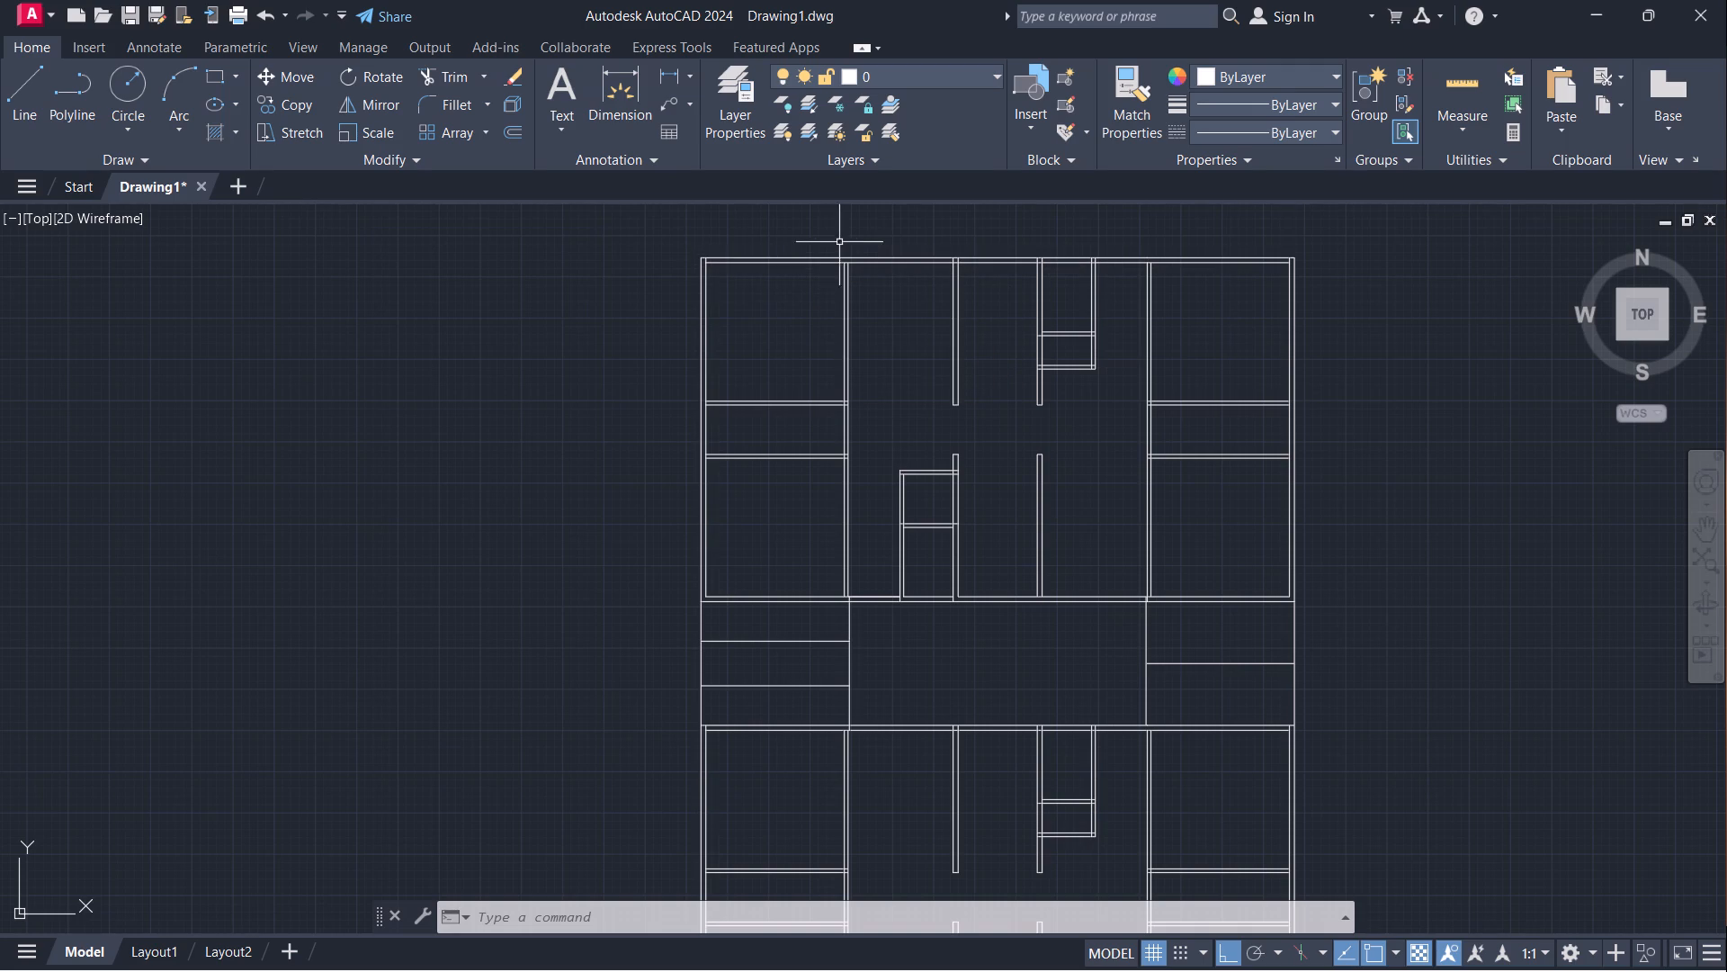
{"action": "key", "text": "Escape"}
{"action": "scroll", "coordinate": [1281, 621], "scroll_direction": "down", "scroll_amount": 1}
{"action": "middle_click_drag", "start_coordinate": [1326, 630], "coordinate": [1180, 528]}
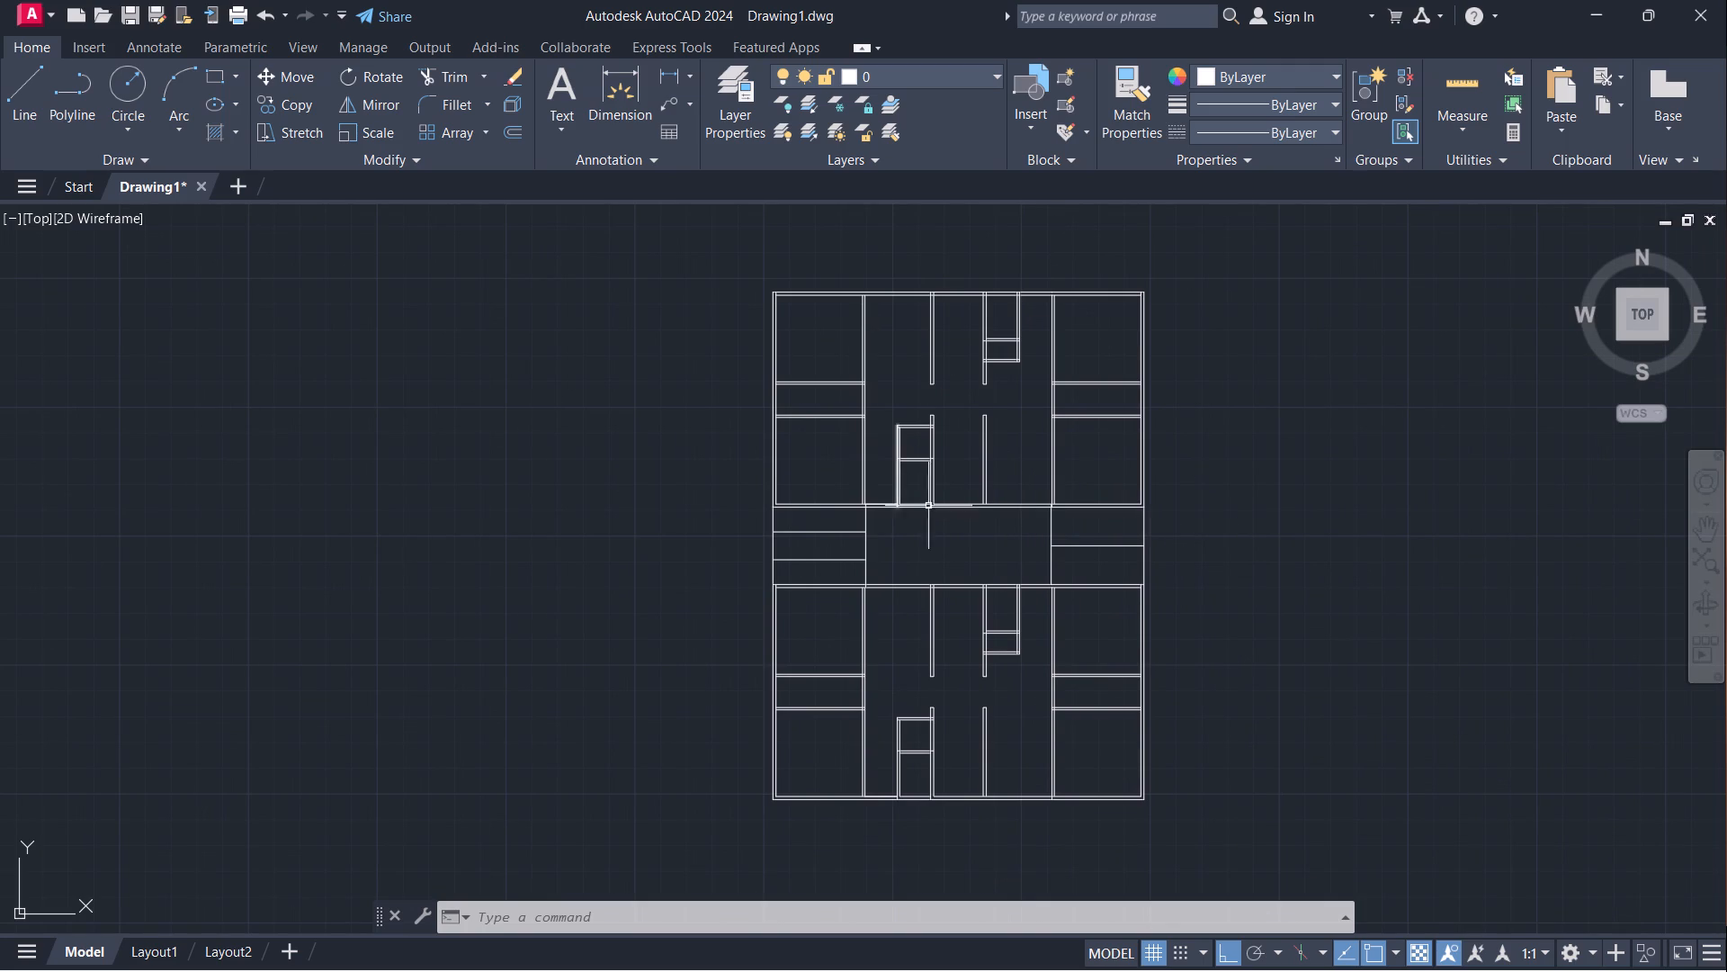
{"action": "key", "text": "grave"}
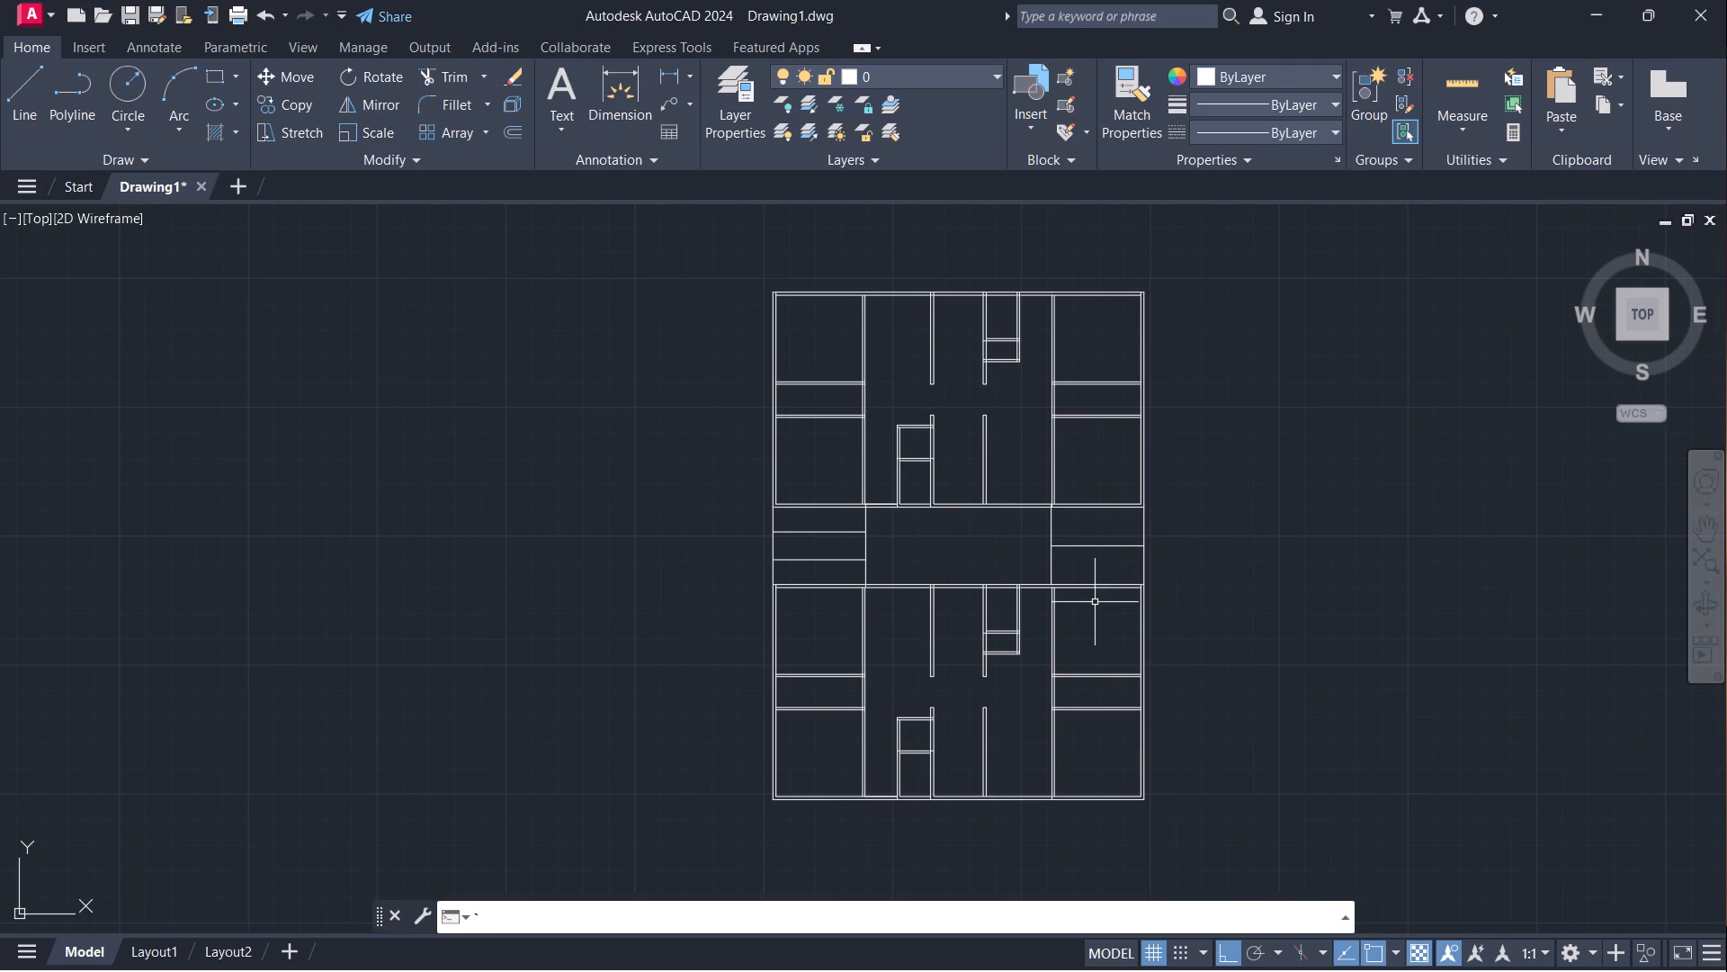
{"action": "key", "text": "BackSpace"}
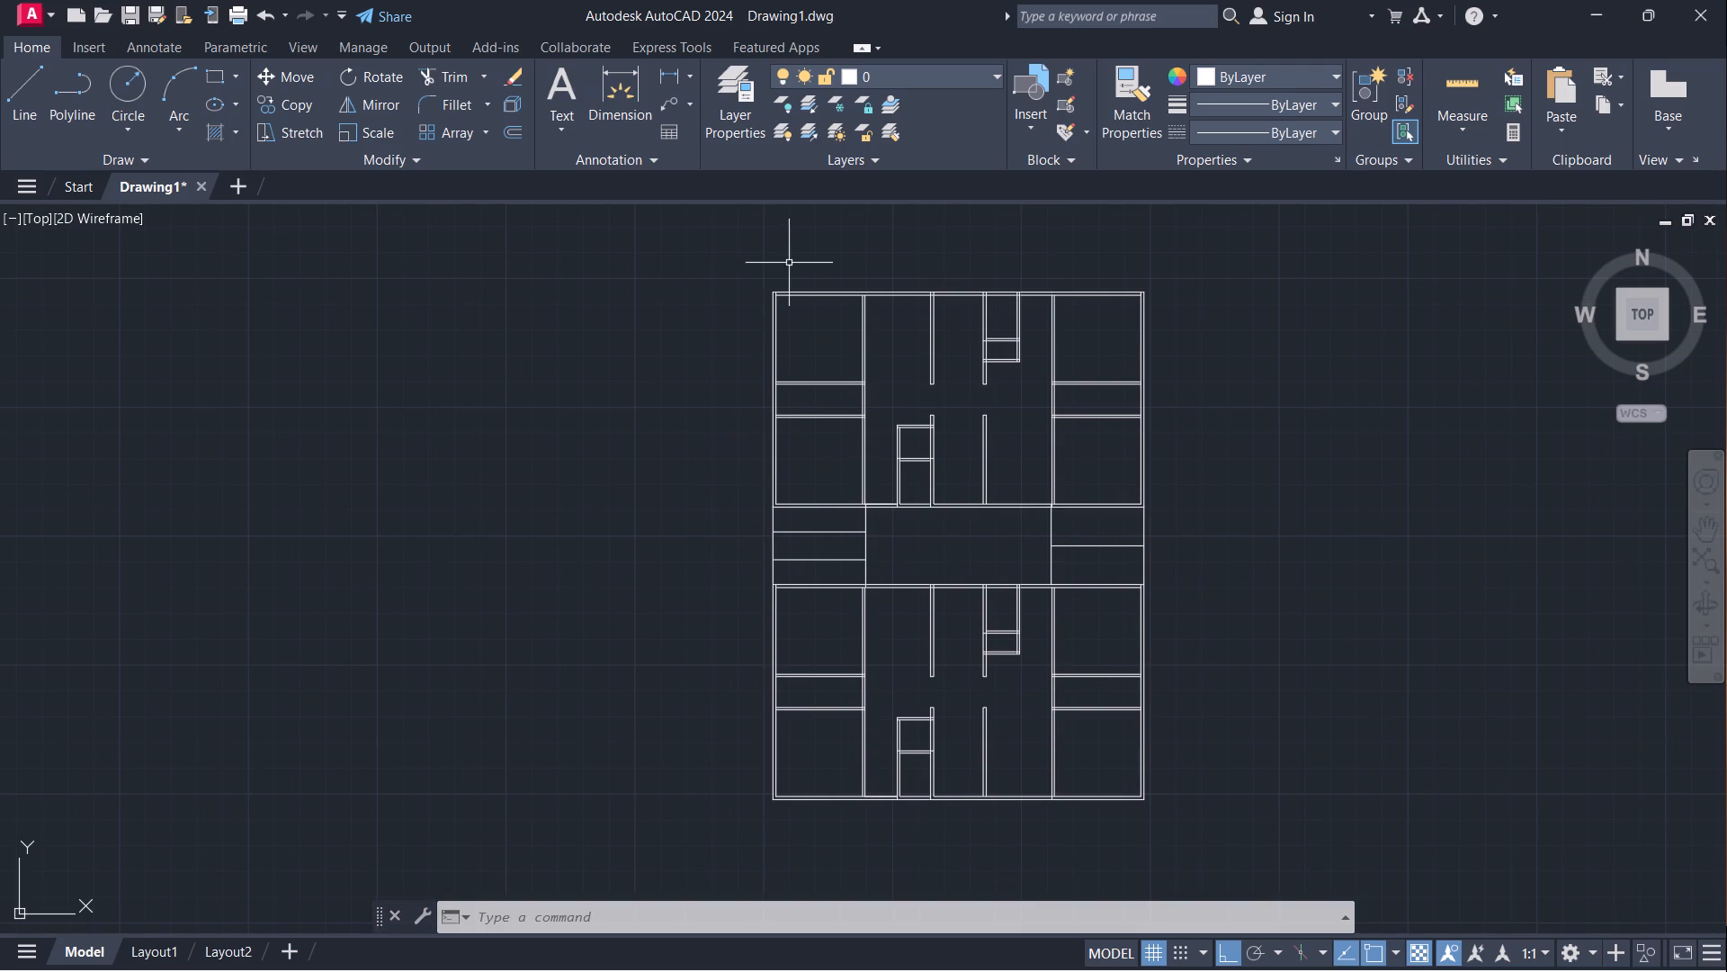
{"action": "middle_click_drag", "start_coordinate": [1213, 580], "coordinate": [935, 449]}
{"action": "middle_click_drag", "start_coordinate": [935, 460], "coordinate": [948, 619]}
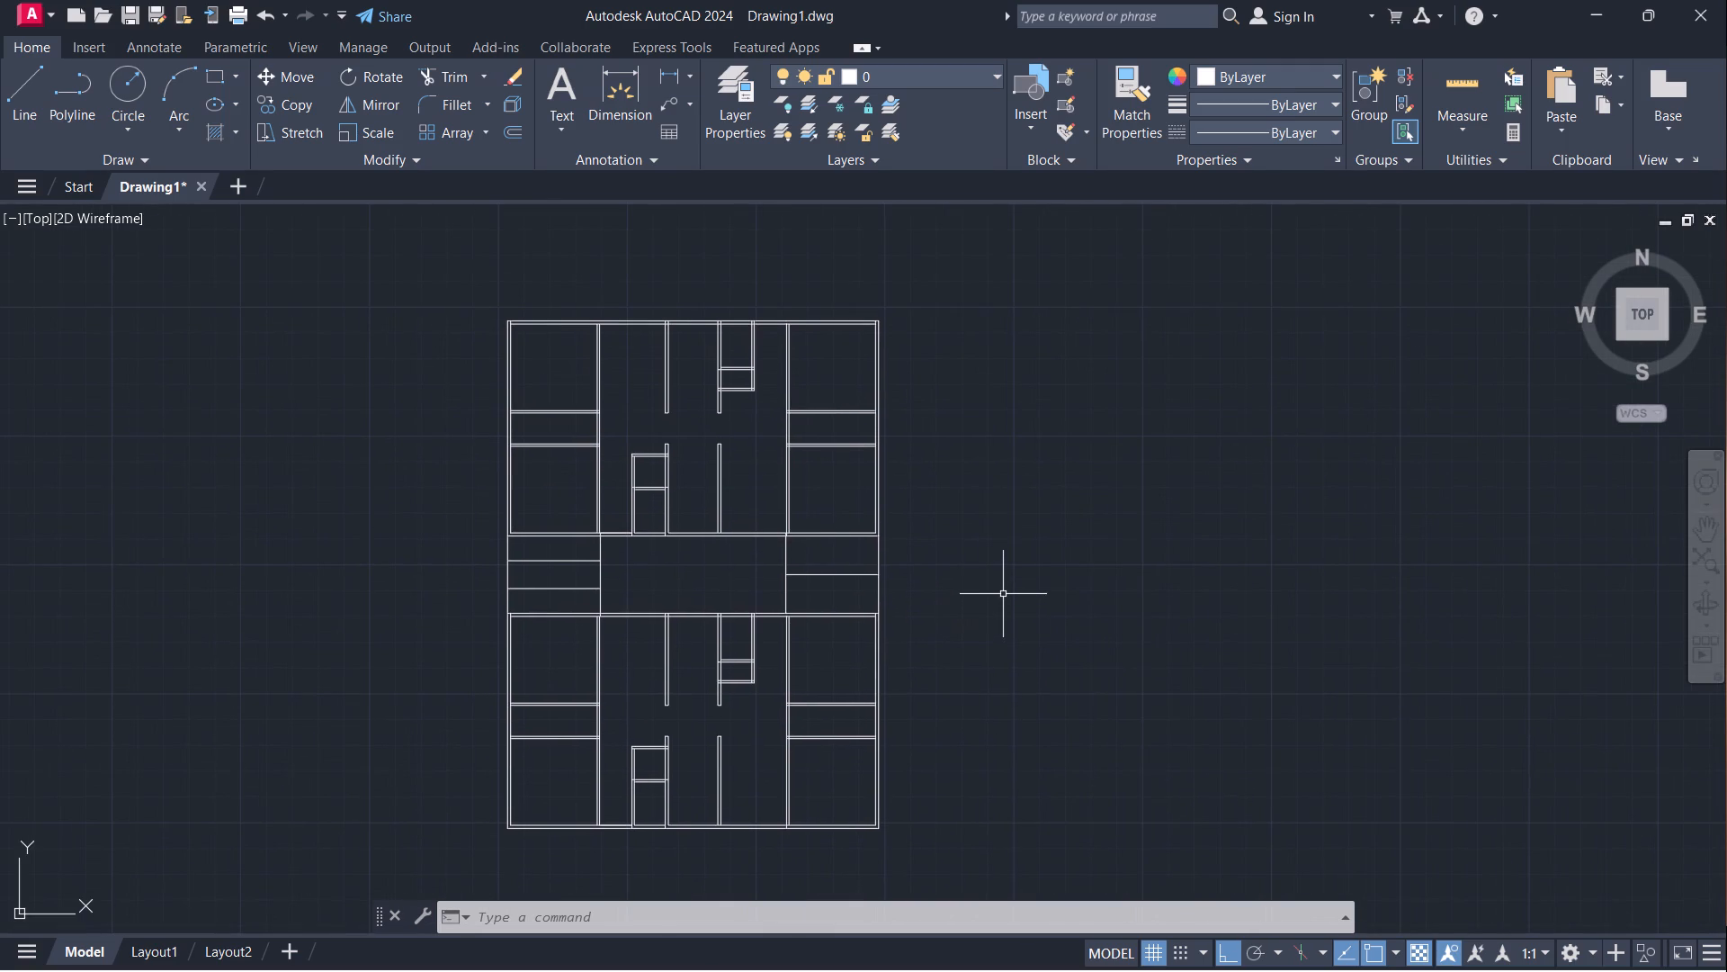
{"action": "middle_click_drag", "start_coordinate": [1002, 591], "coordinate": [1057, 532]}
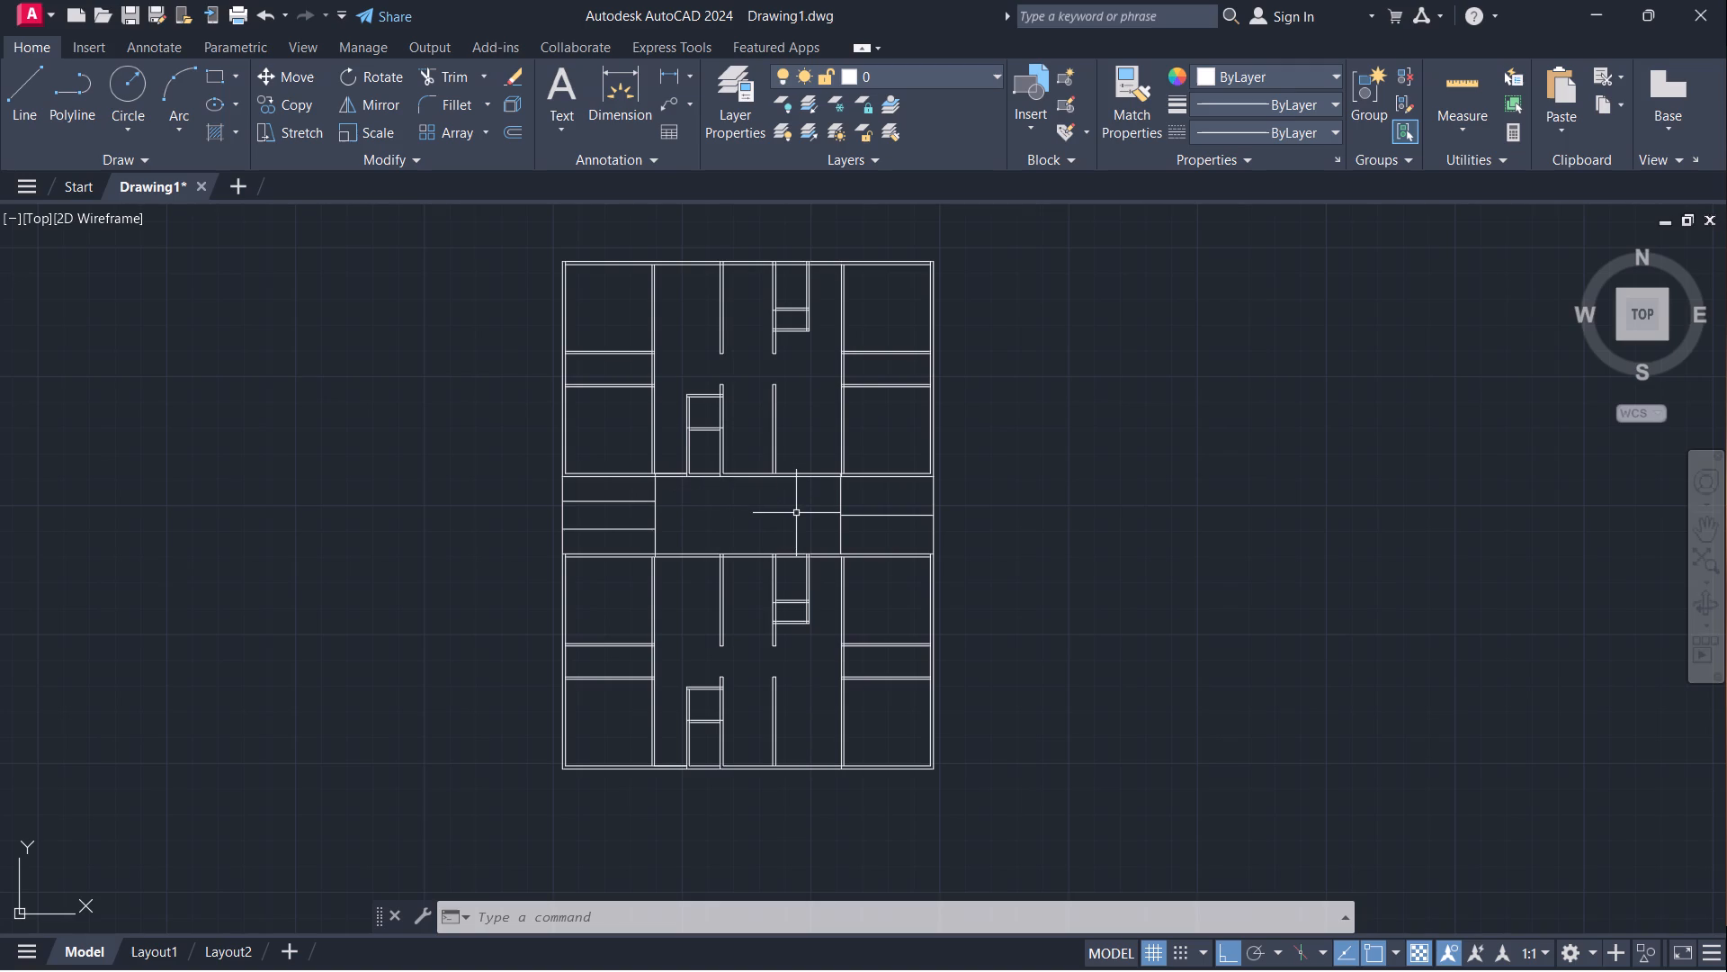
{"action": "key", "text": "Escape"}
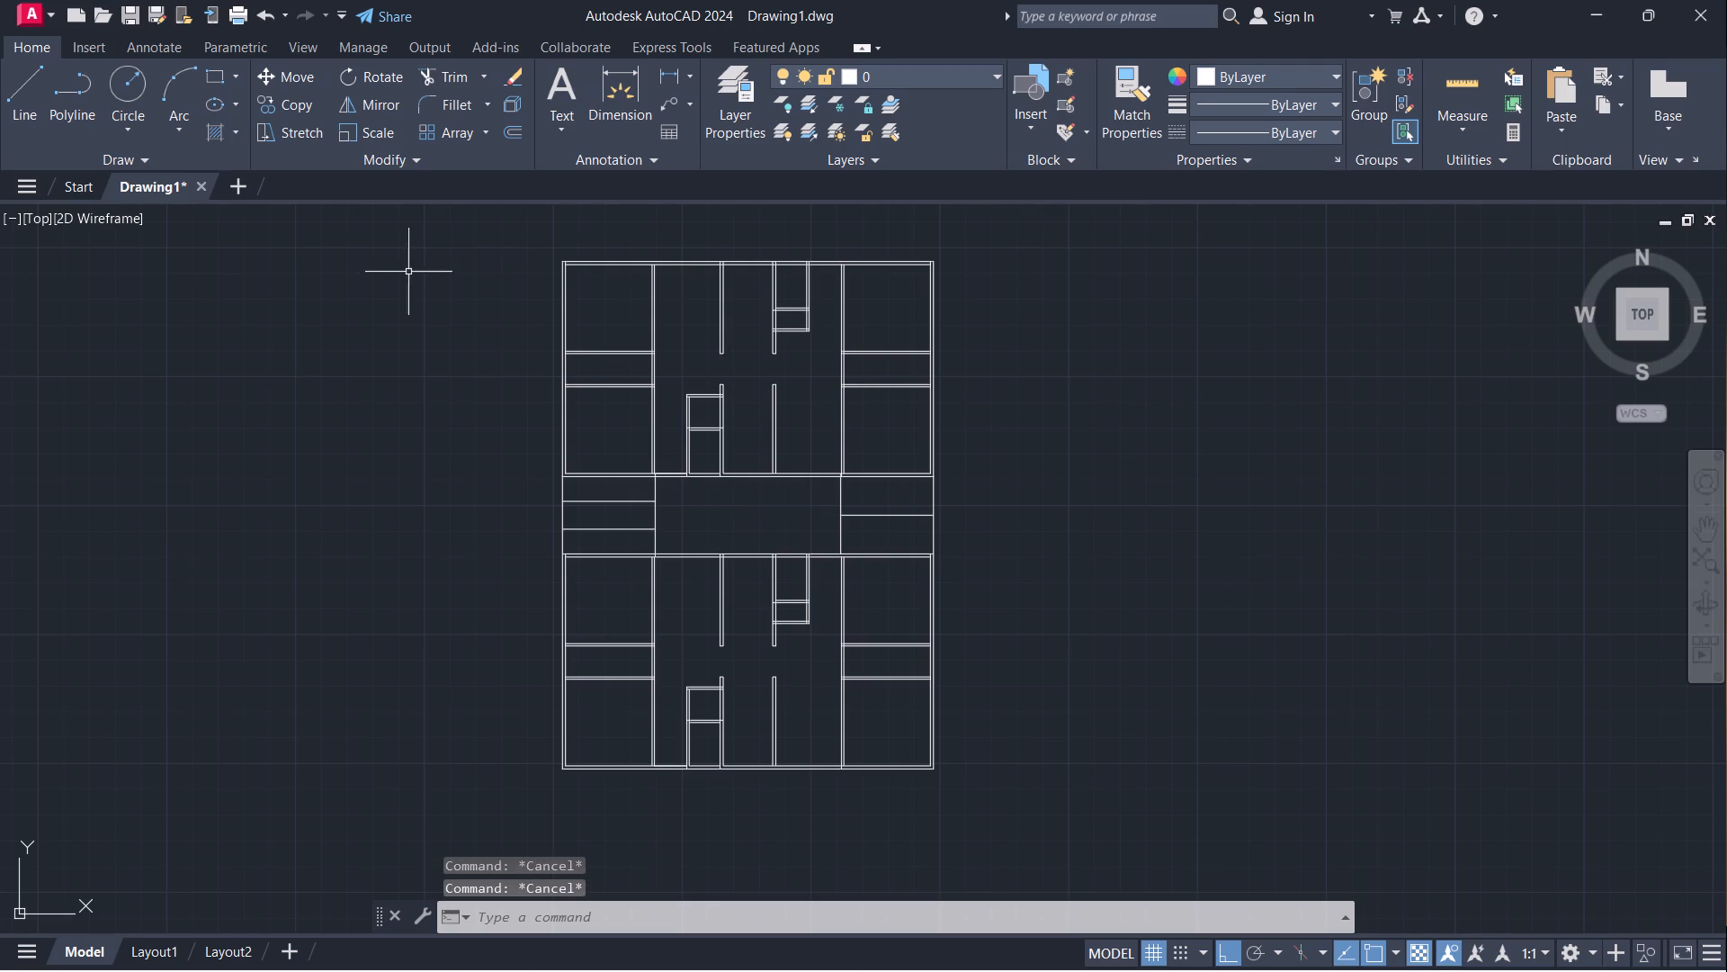
Create a new layer named walls and make it the current layer.
{"action": "left_click", "coordinate": [741, 110]}
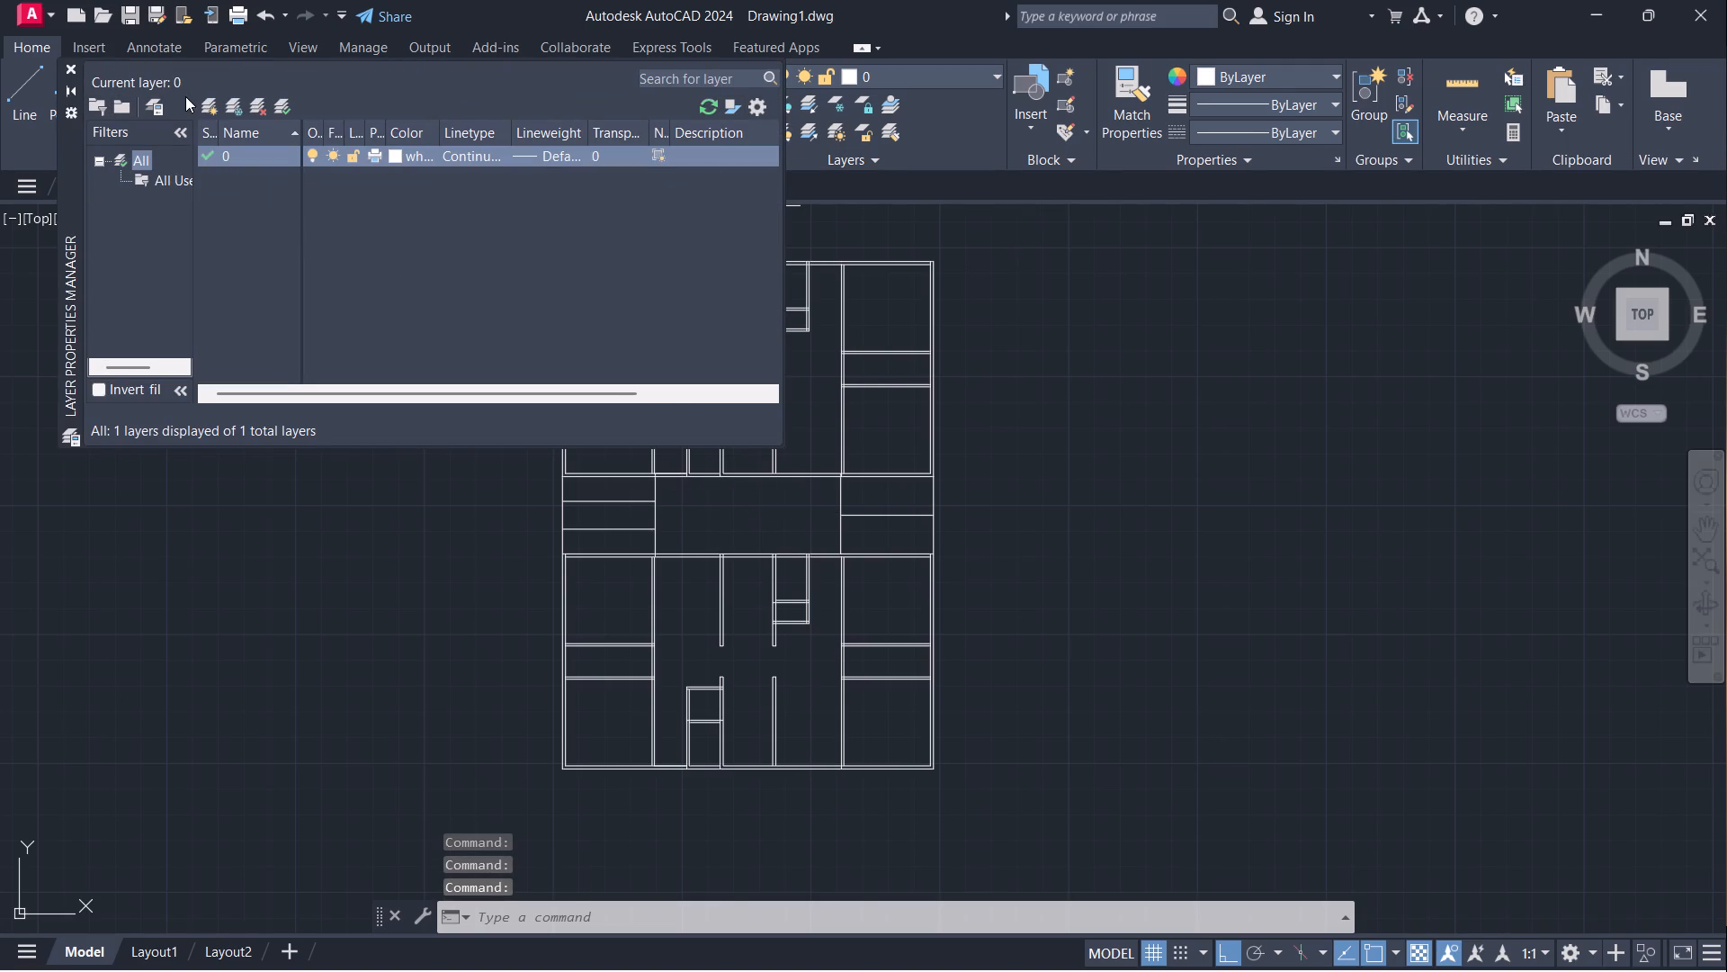
{"action": "left_click", "coordinate": [211, 109]}
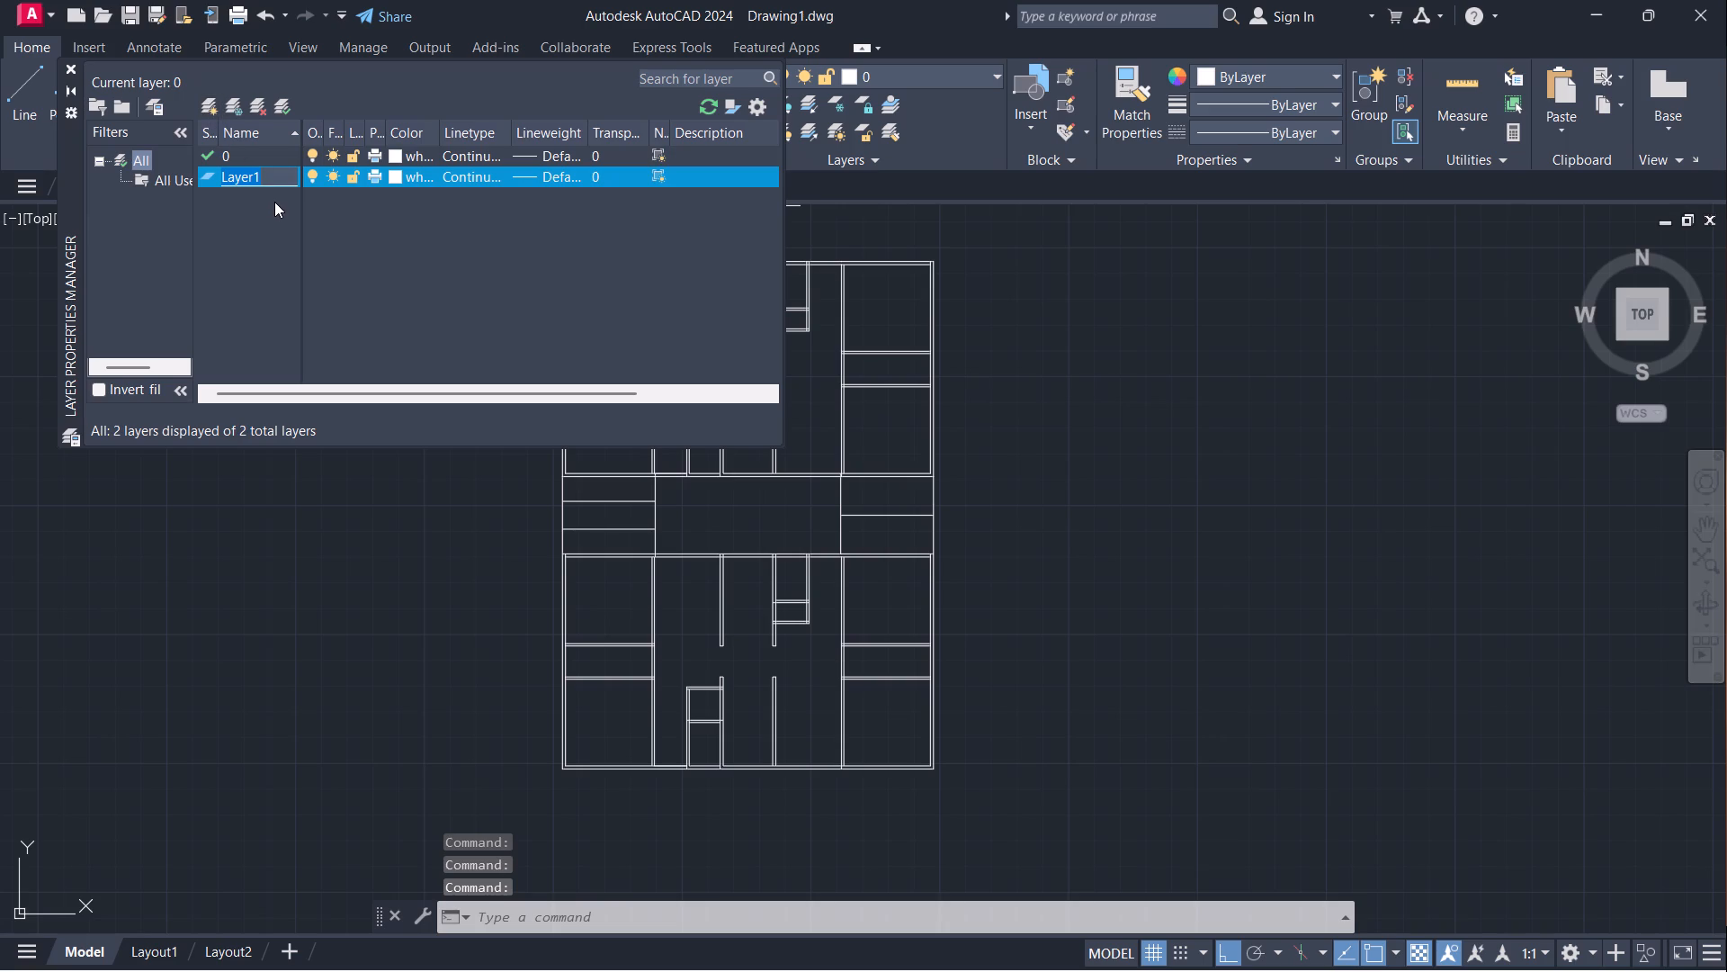
{"action": "key", "text": "BackSpace"}
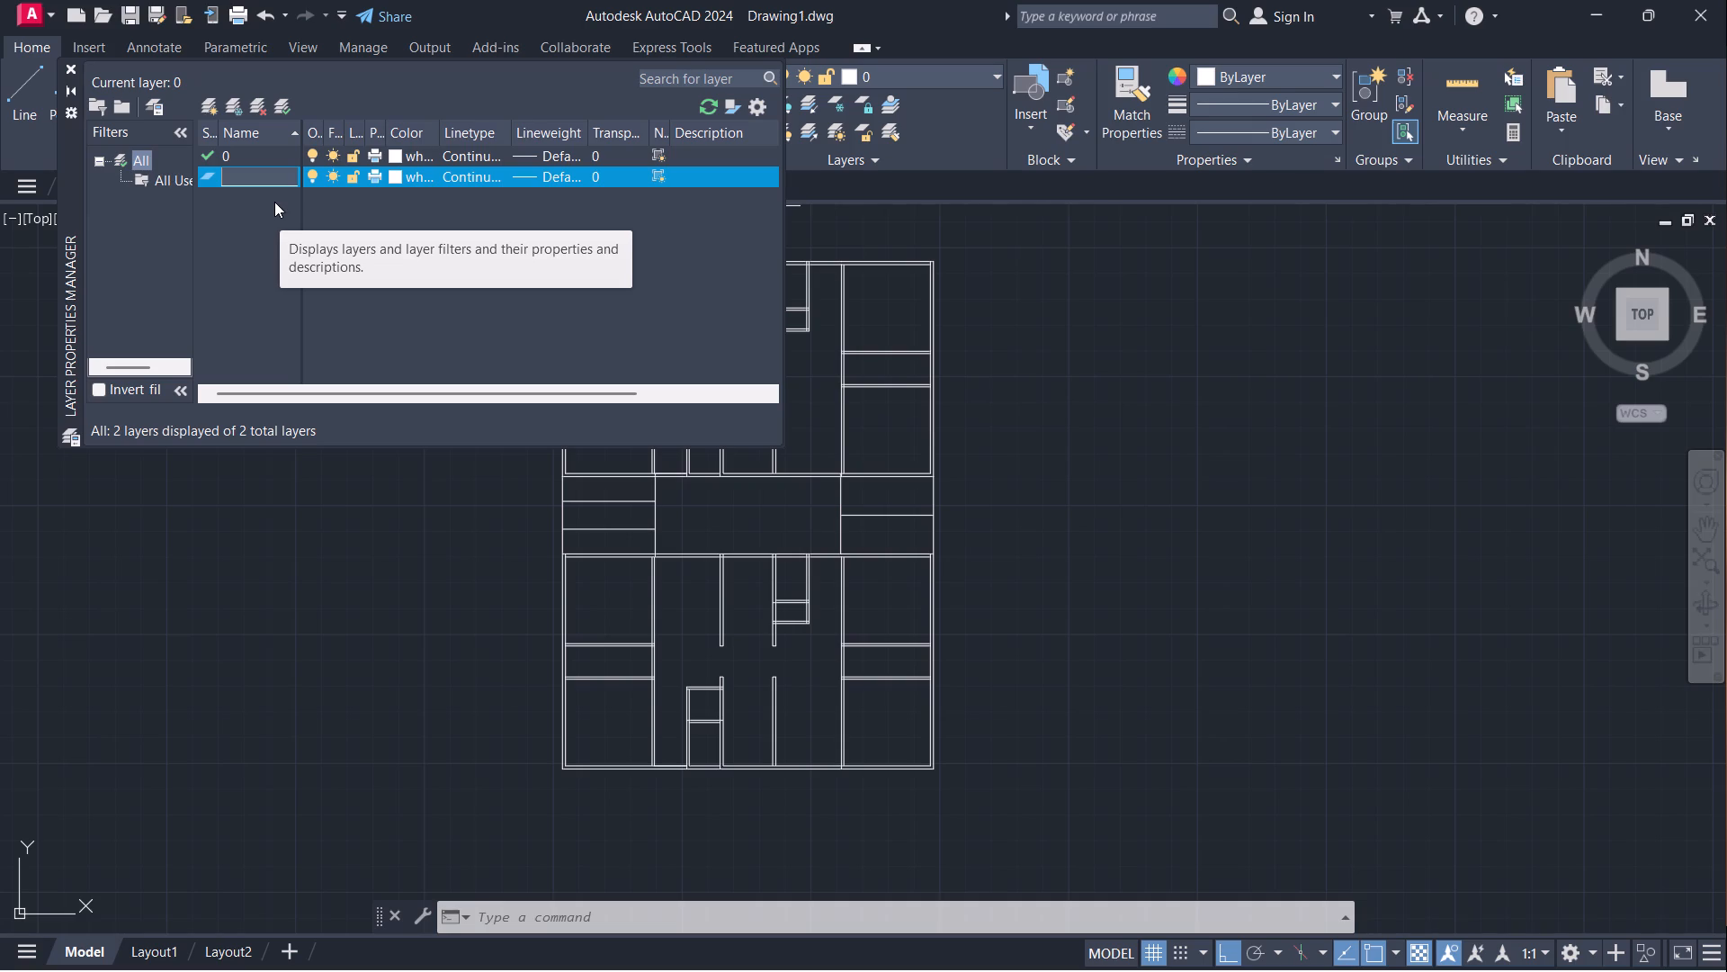
{"action": "type", "text": "walls"}
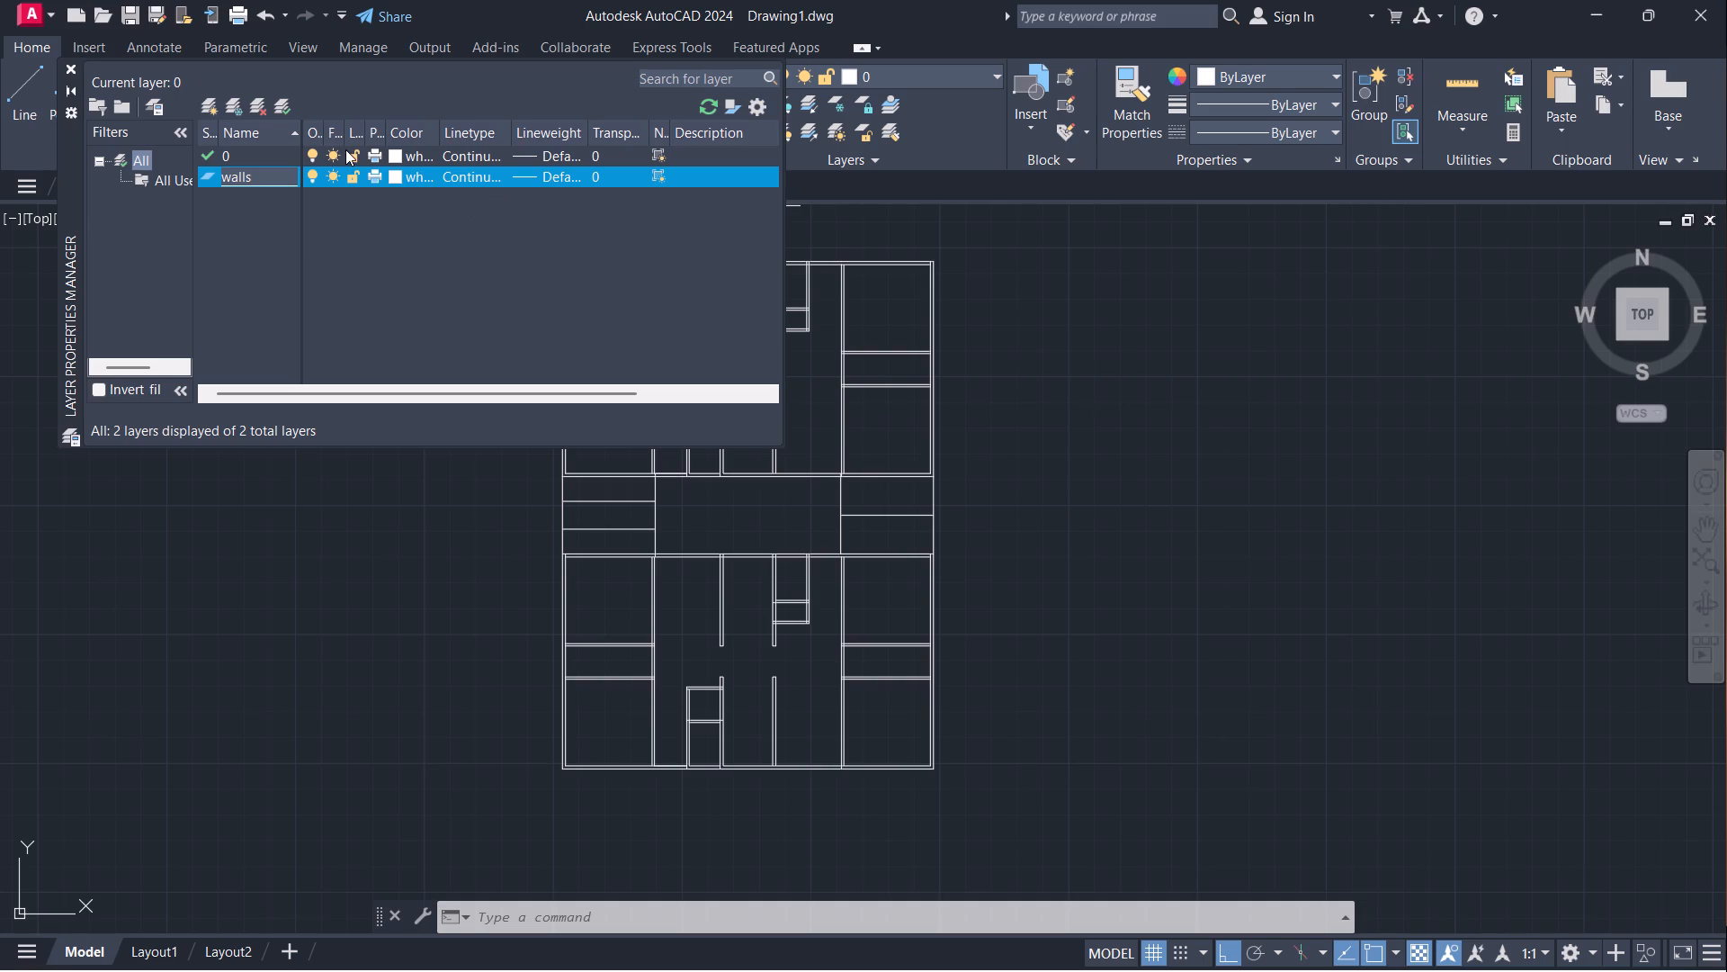
{"action": "left_click", "coordinate": [289, 105]}
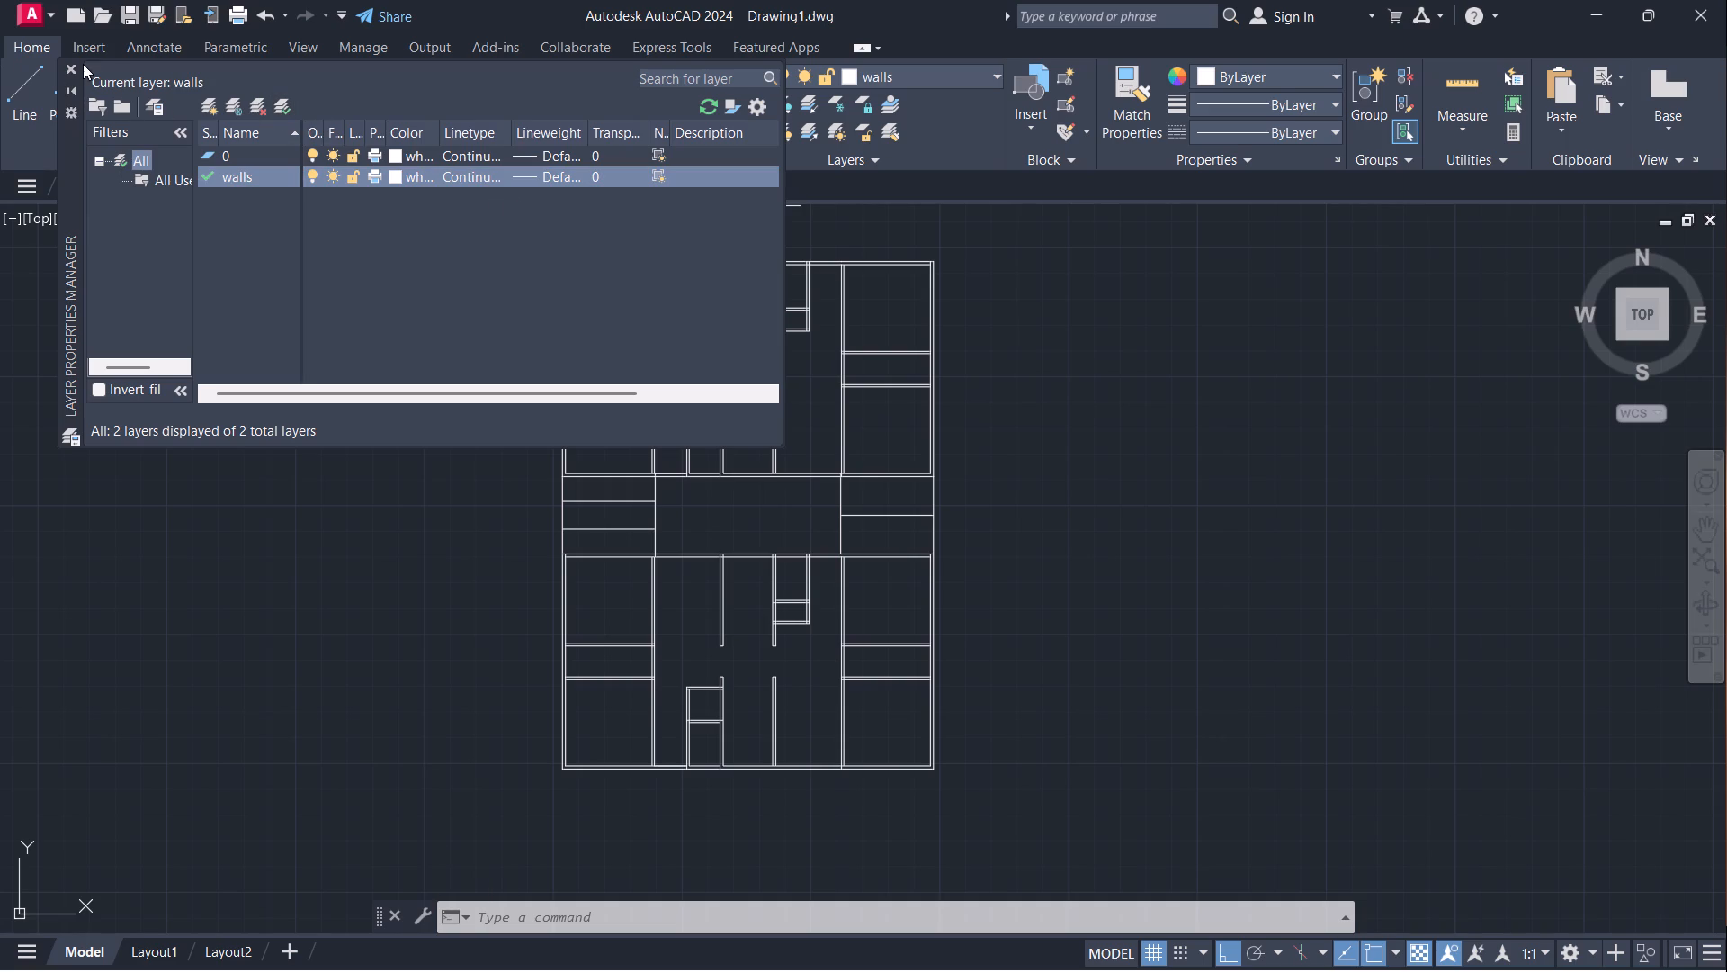
{"action": "left_click", "coordinate": [72, 72]}
Select all the lines of the floor plan, both units and the corridor, and assign them to the walls layer.
{"action": "left_click_drag", "start_coordinate": [514, 213], "coordinate": [514, 227]}
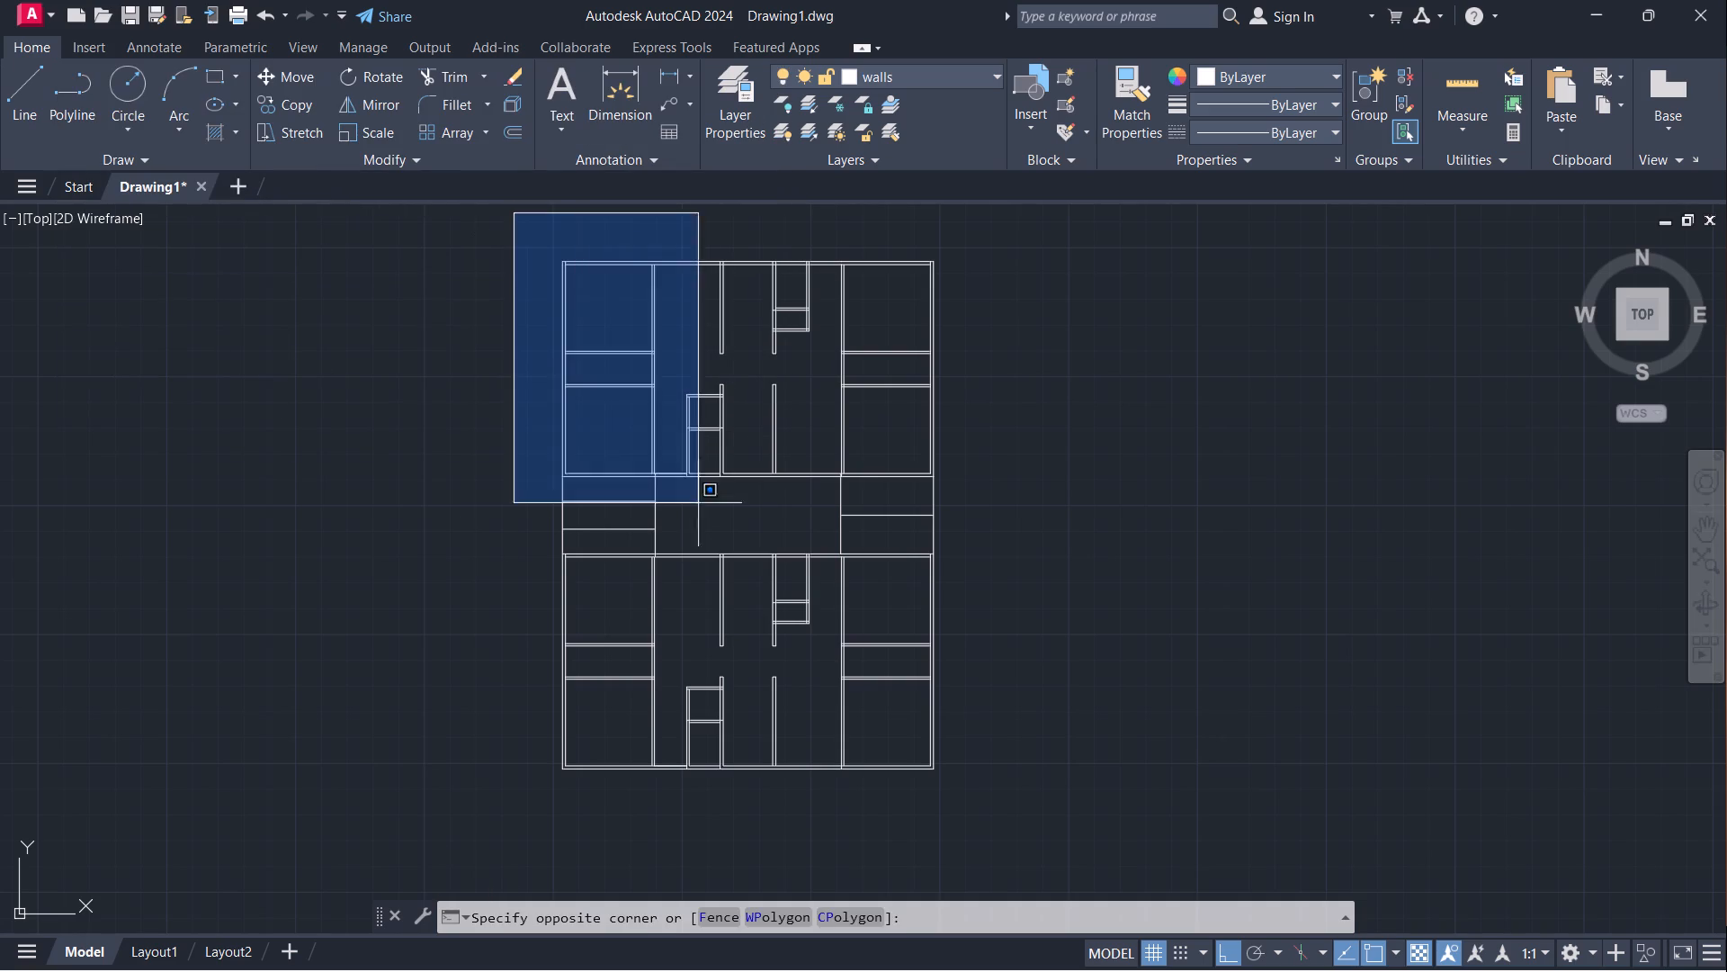
{"action": "left_click", "coordinate": [1034, 831]}
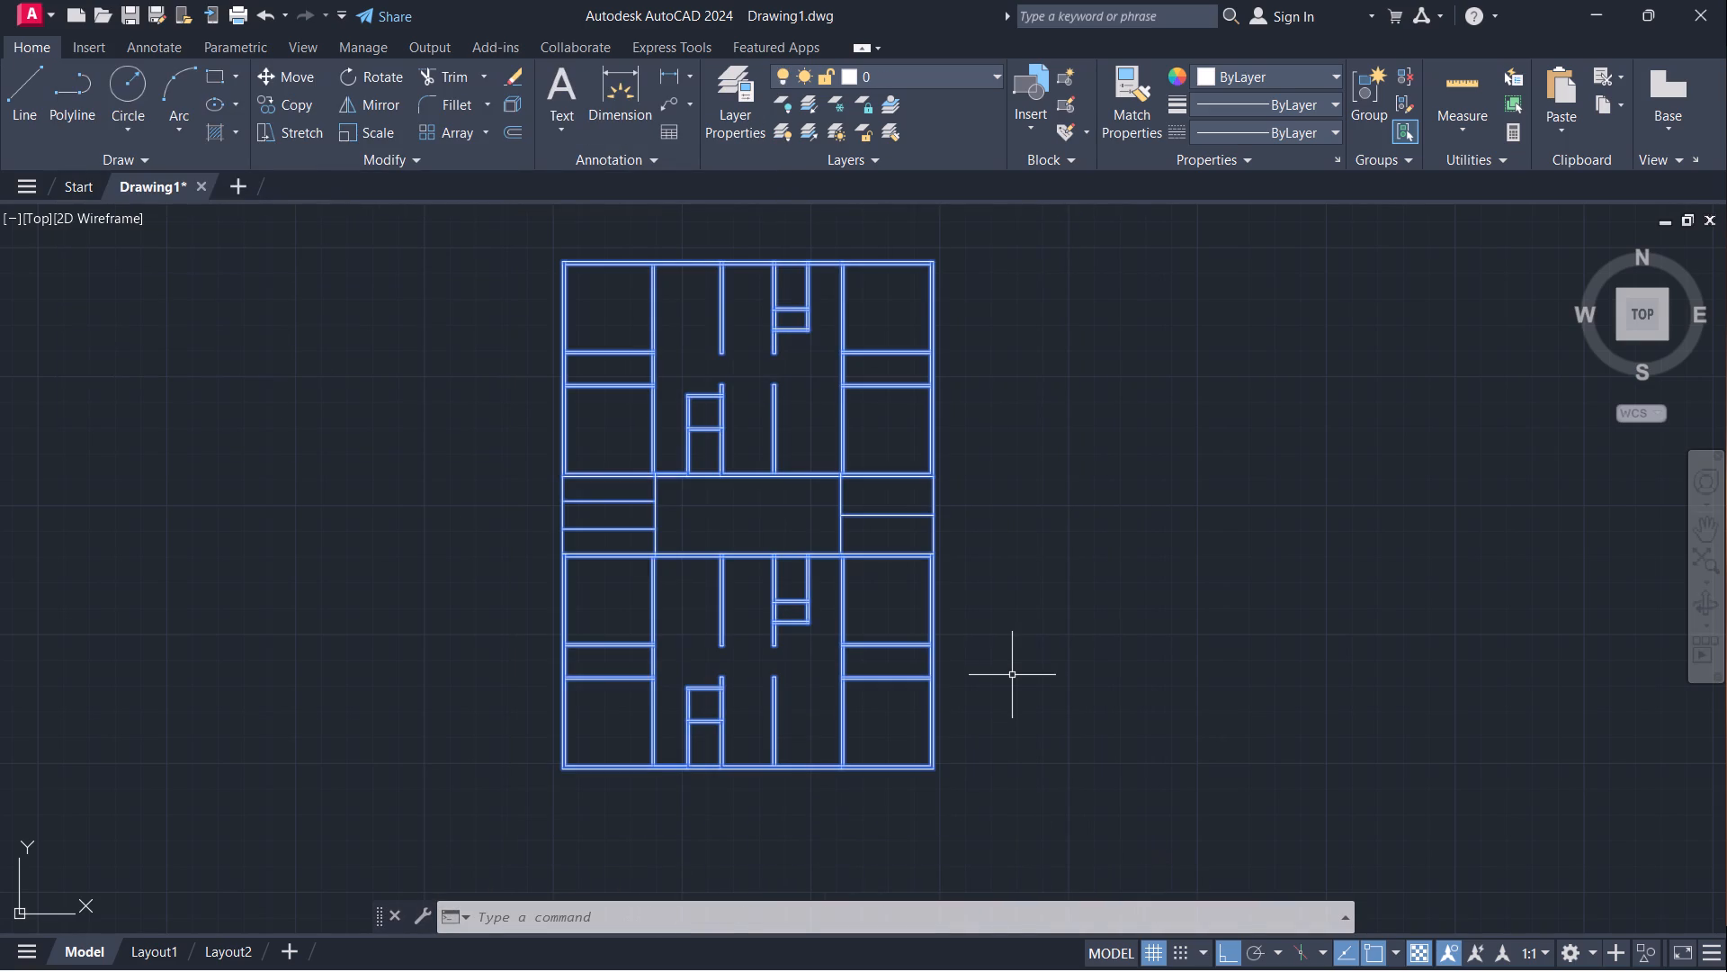
{"action": "key", "text": "ctrl+1"}
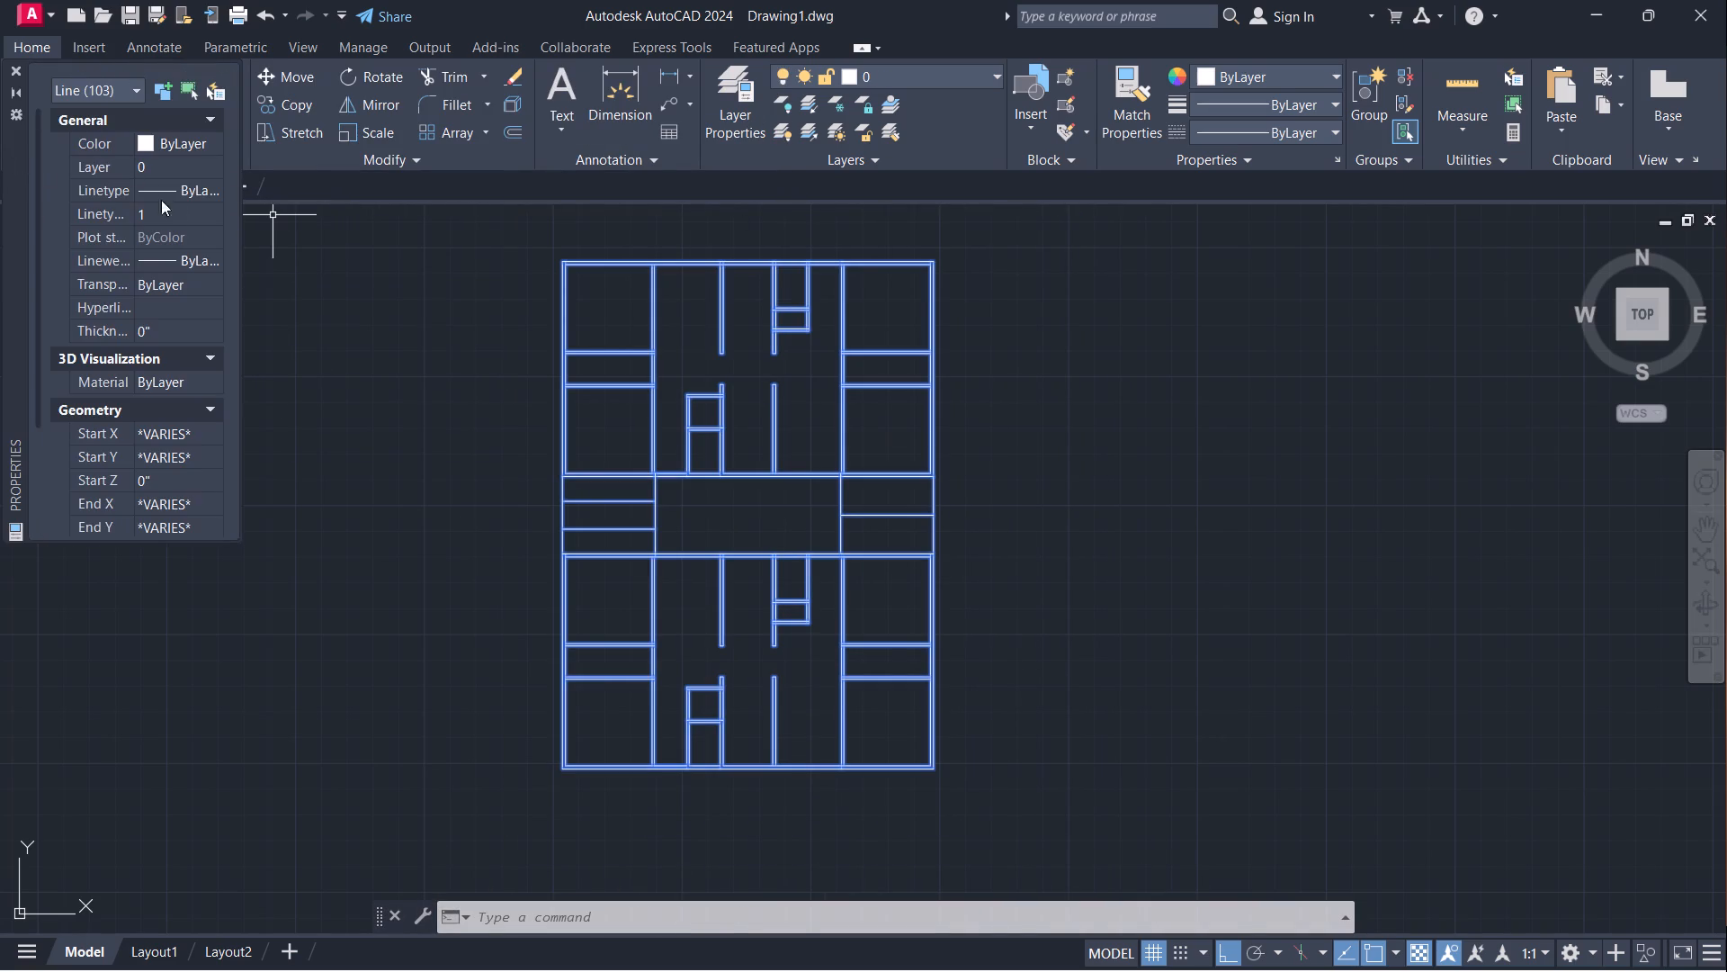
{"action": "left_click", "coordinate": [188, 171]}
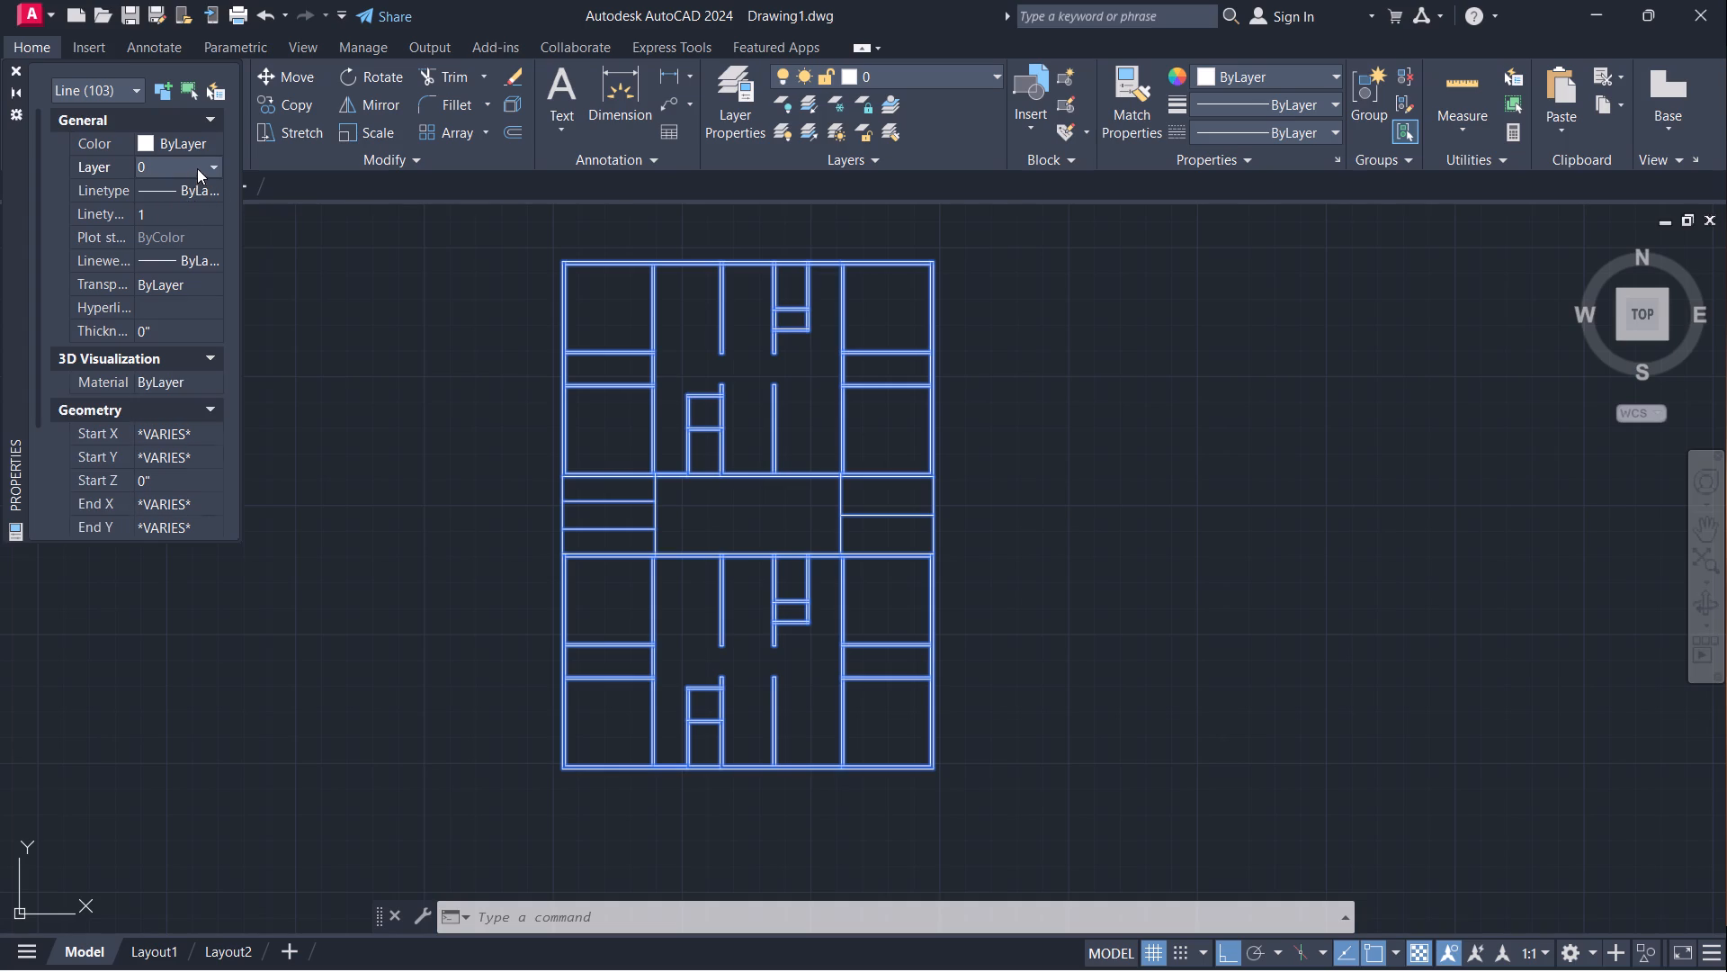
{"action": "left_click", "coordinate": [197, 168]}
{"action": "left_click", "coordinate": [190, 211]}
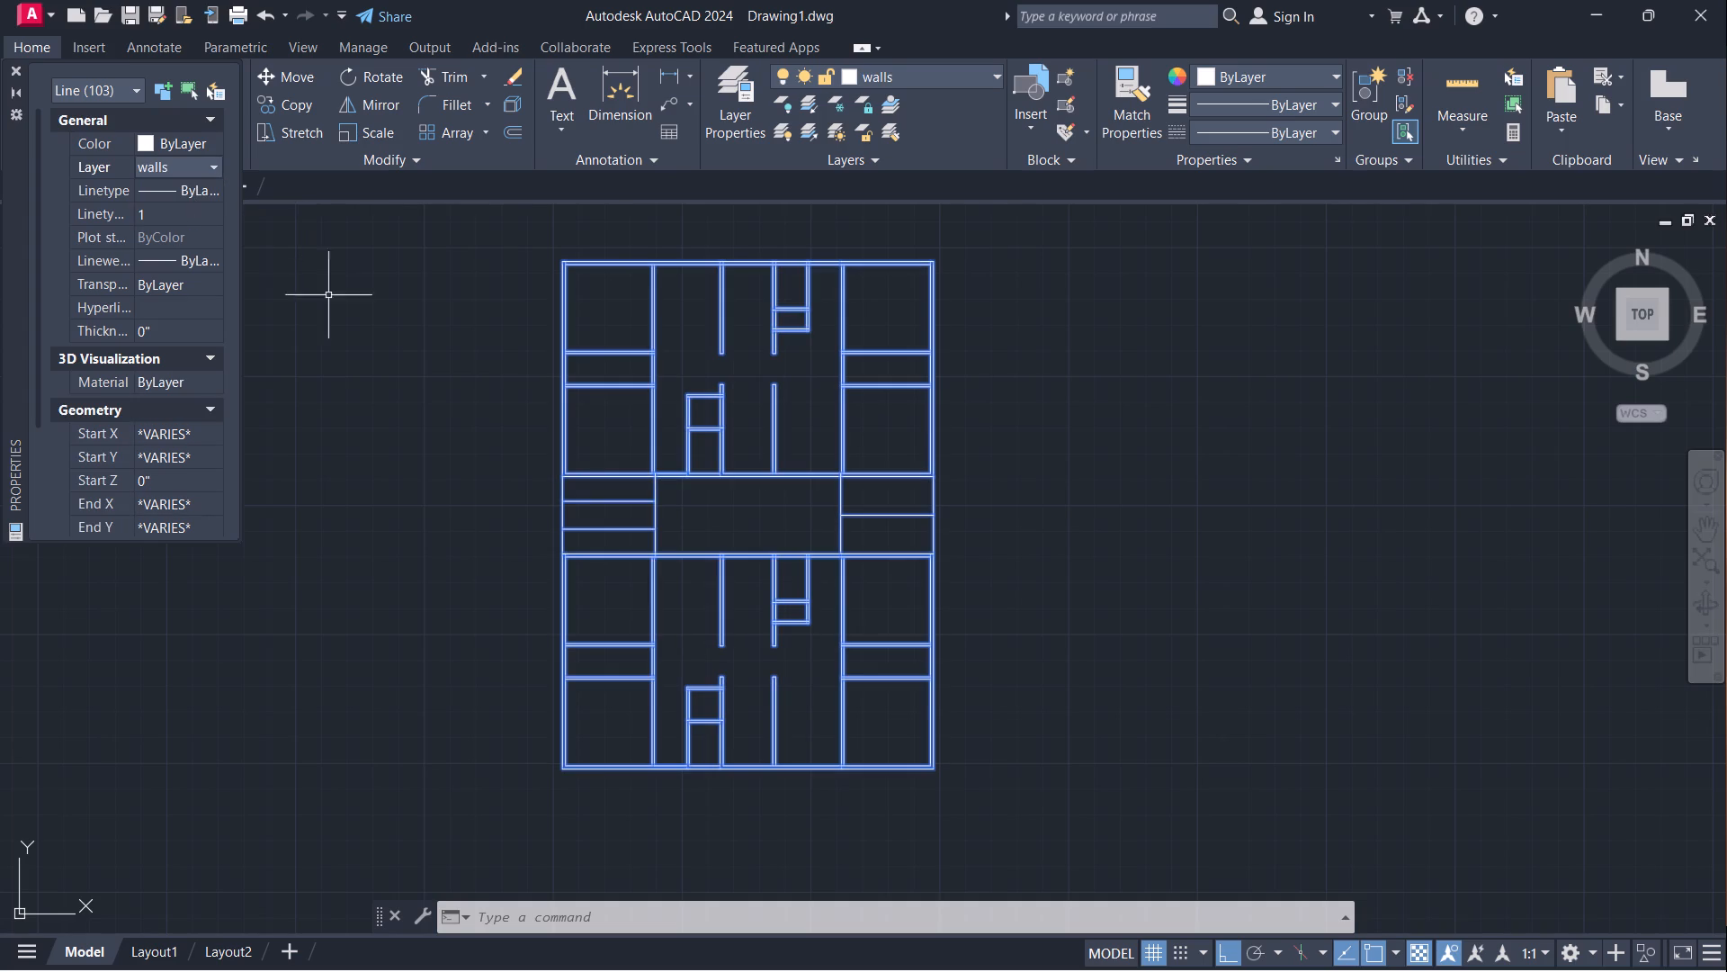
{"action": "left_click", "coordinate": [20, 69]}
{"action": "key", "text": "Escape"}
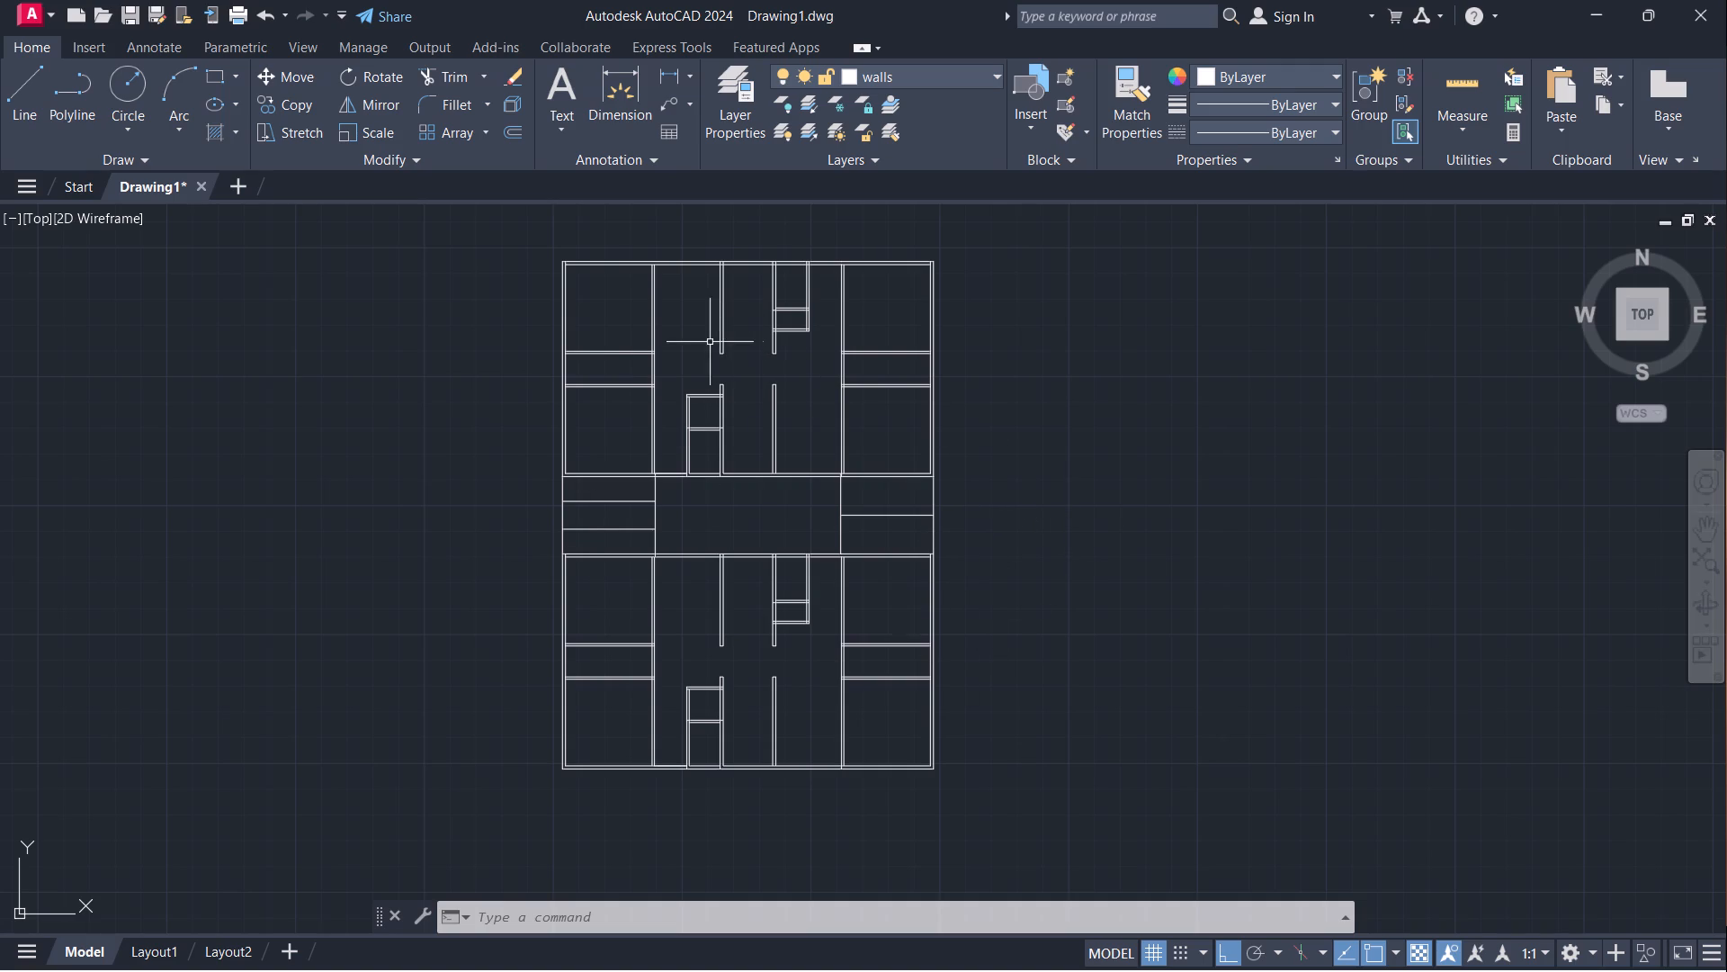
Erase the entire upper unit, keeping the corridor lines and the lower unit.
{"action": "scroll", "coordinate": [631, 336], "scroll_direction": "up", "scroll_amount": 2}
{"action": "middle_click_drag", "start_coordinate": [726, 349], "coordinate": [810, 499]}
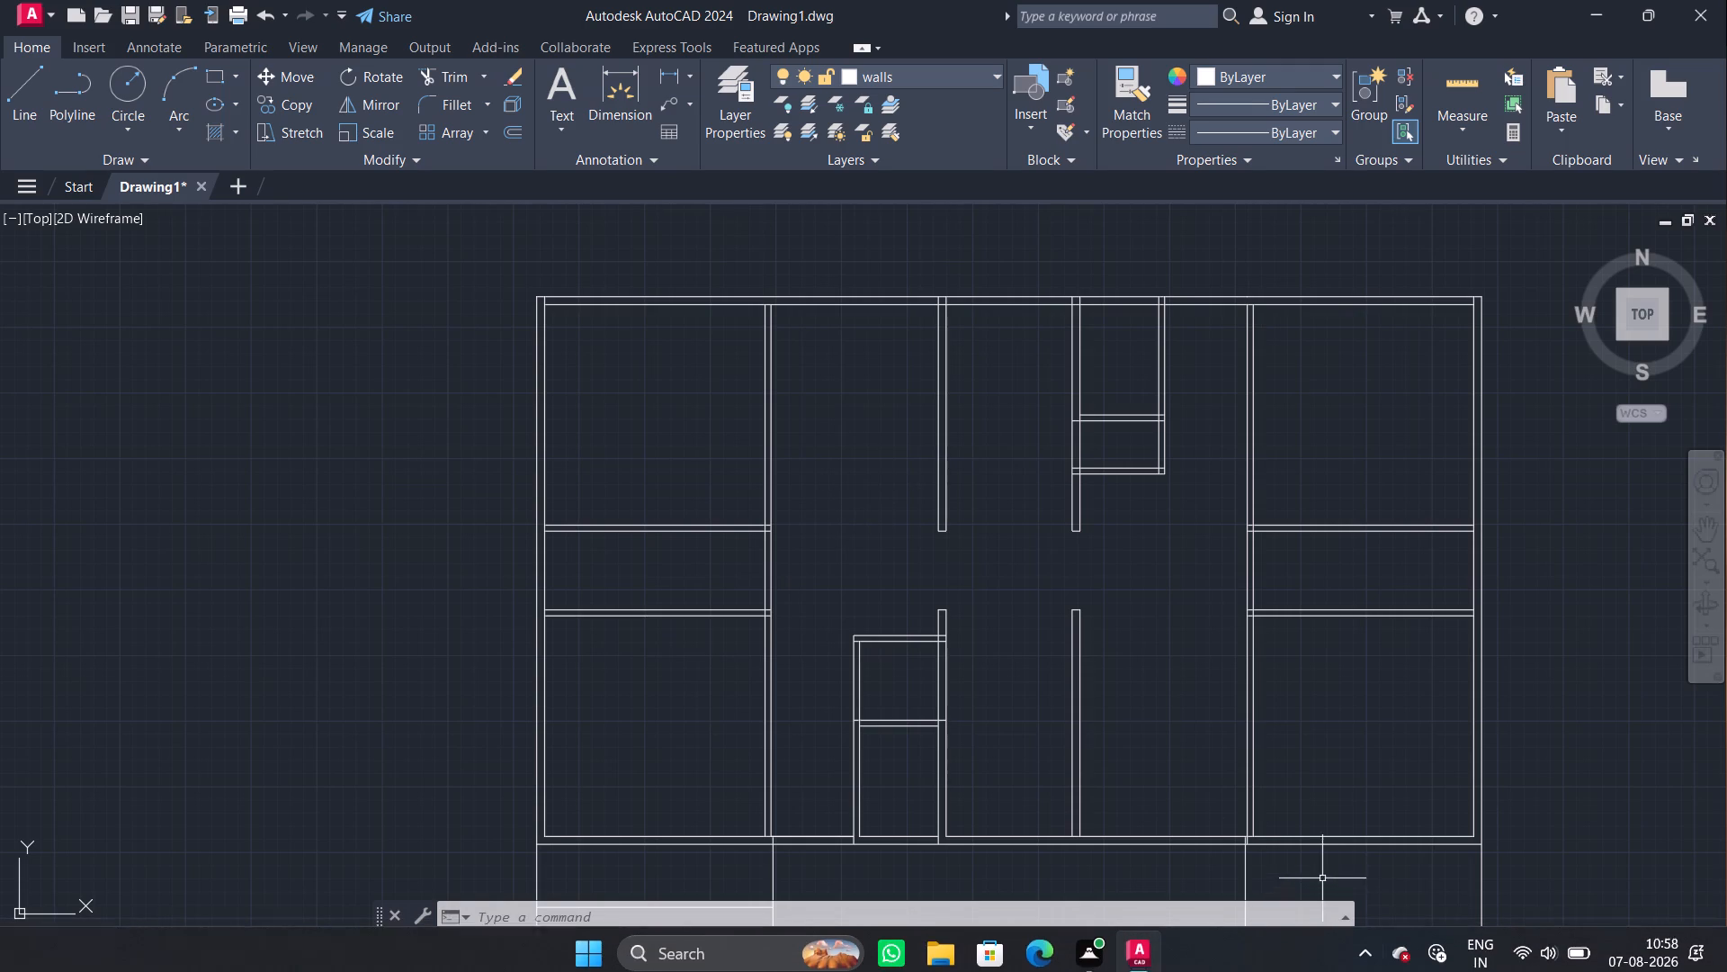
{"action": "scroll", "coordinate": [1397, 721], "scroll_direction": "down", "scroll_amount": 1}
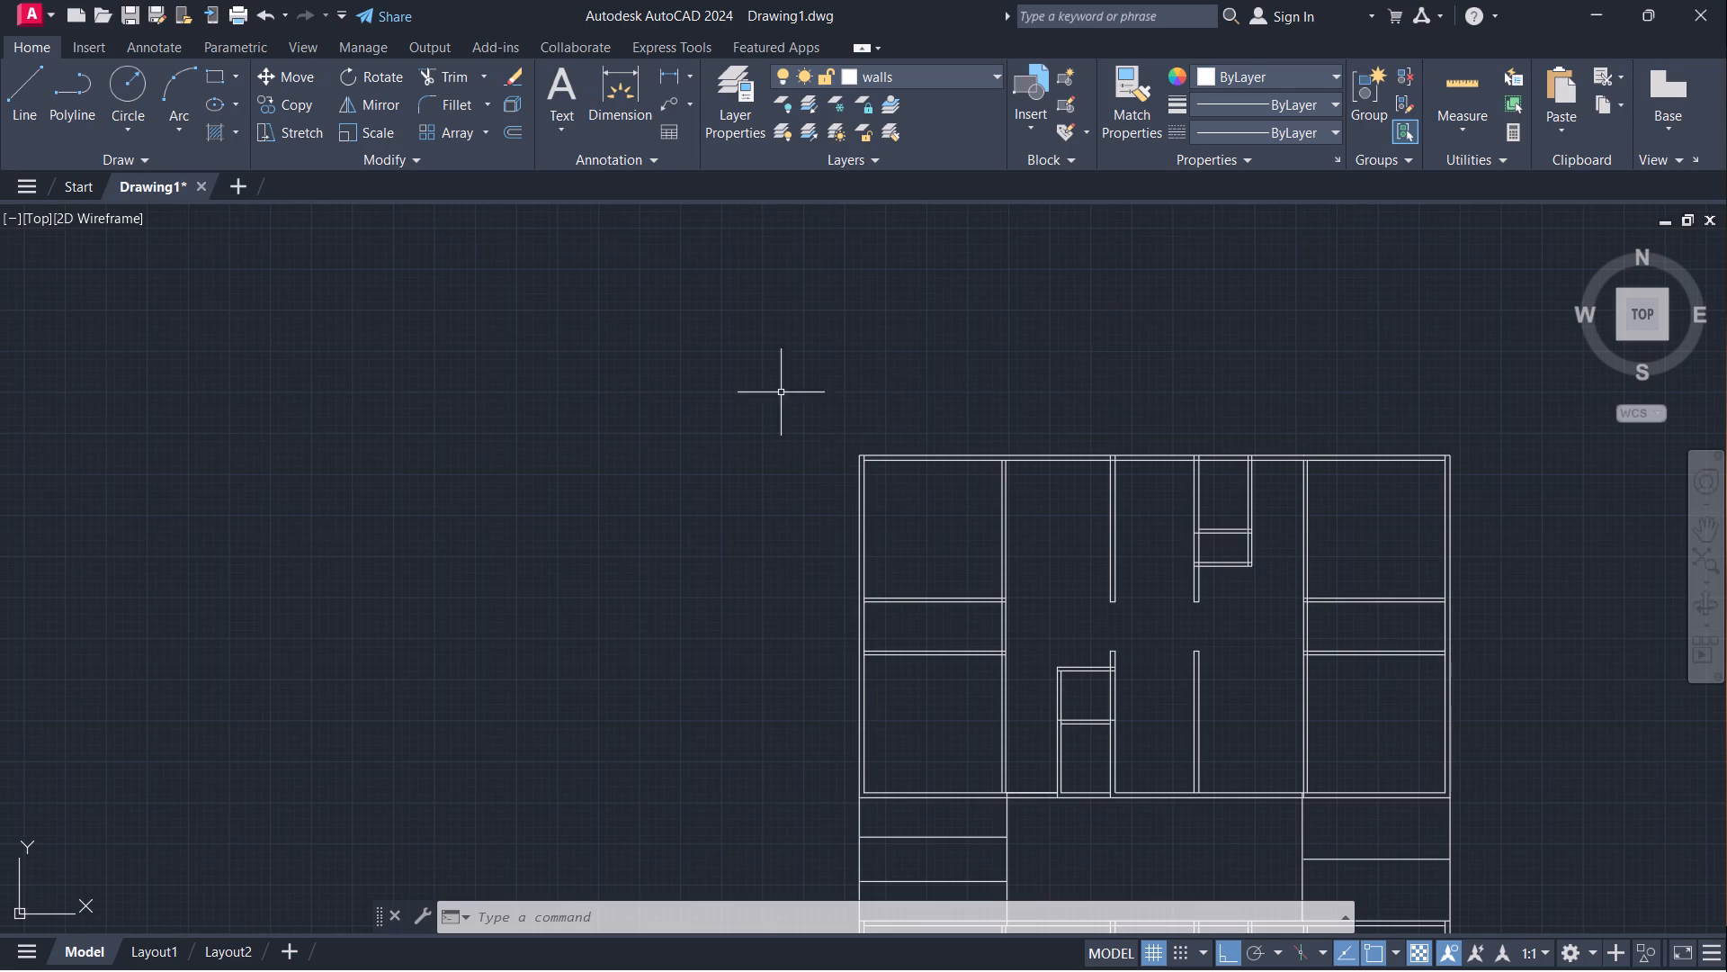
{"action": "left_click", "coordinate": [763, 403]}
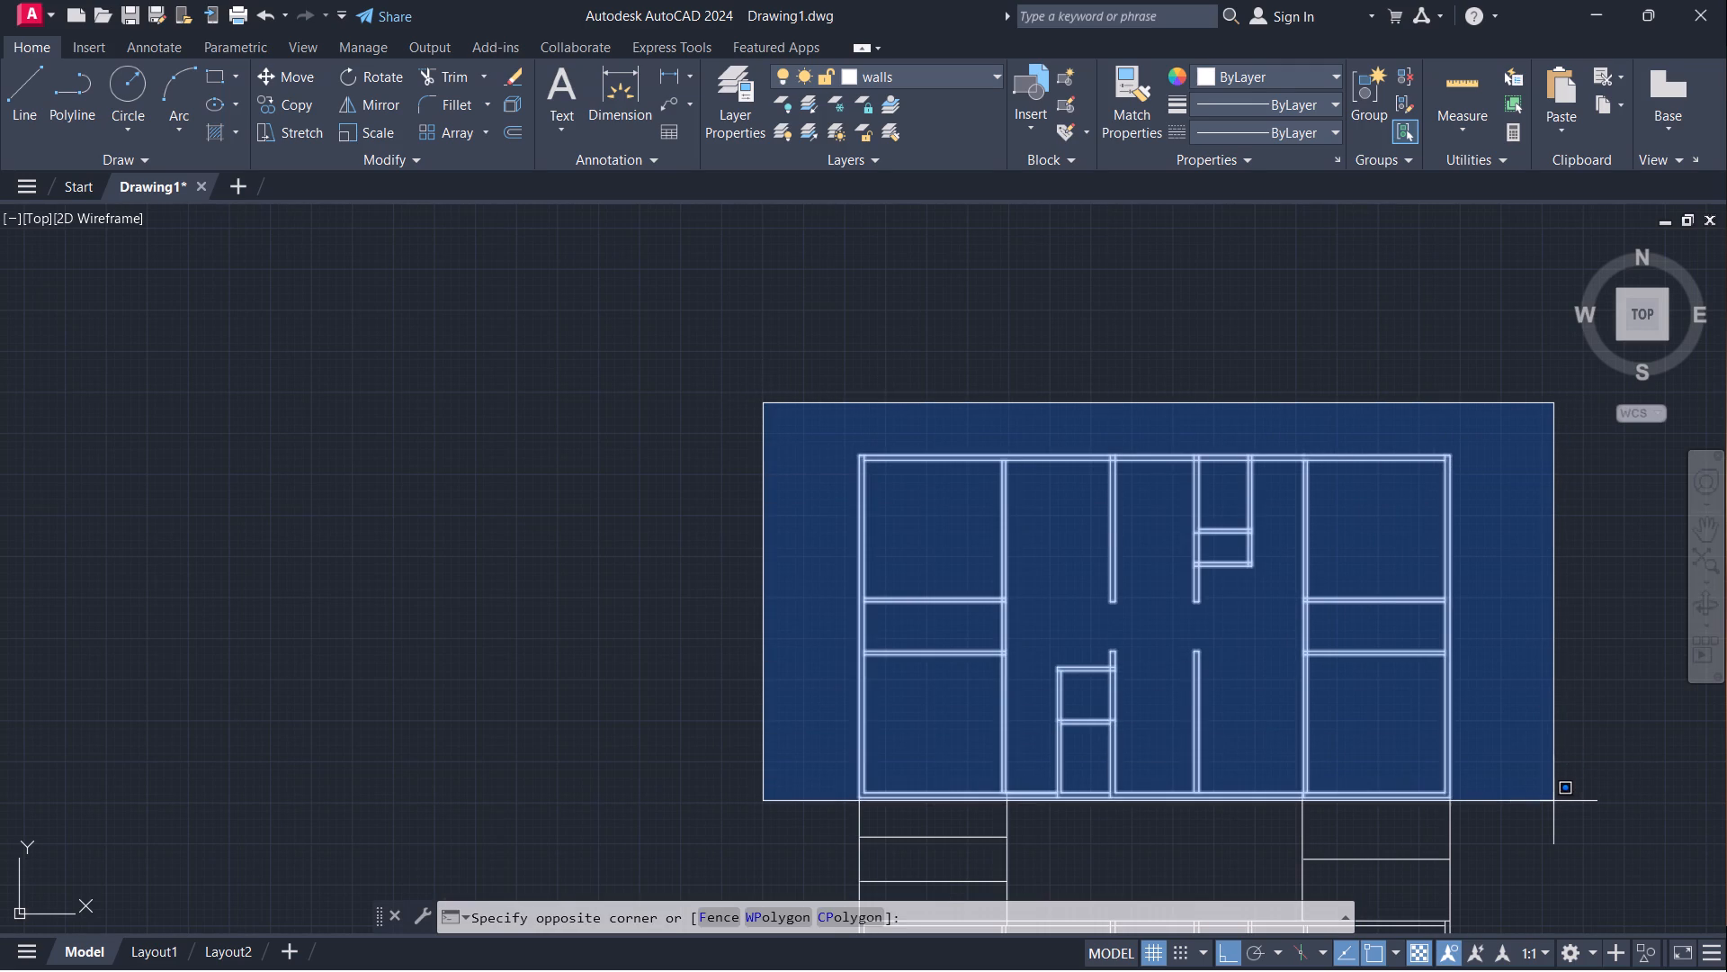
{"action": "left_click", "coordinate": [1553, 801]}
{"action": "key", "text": "e"}
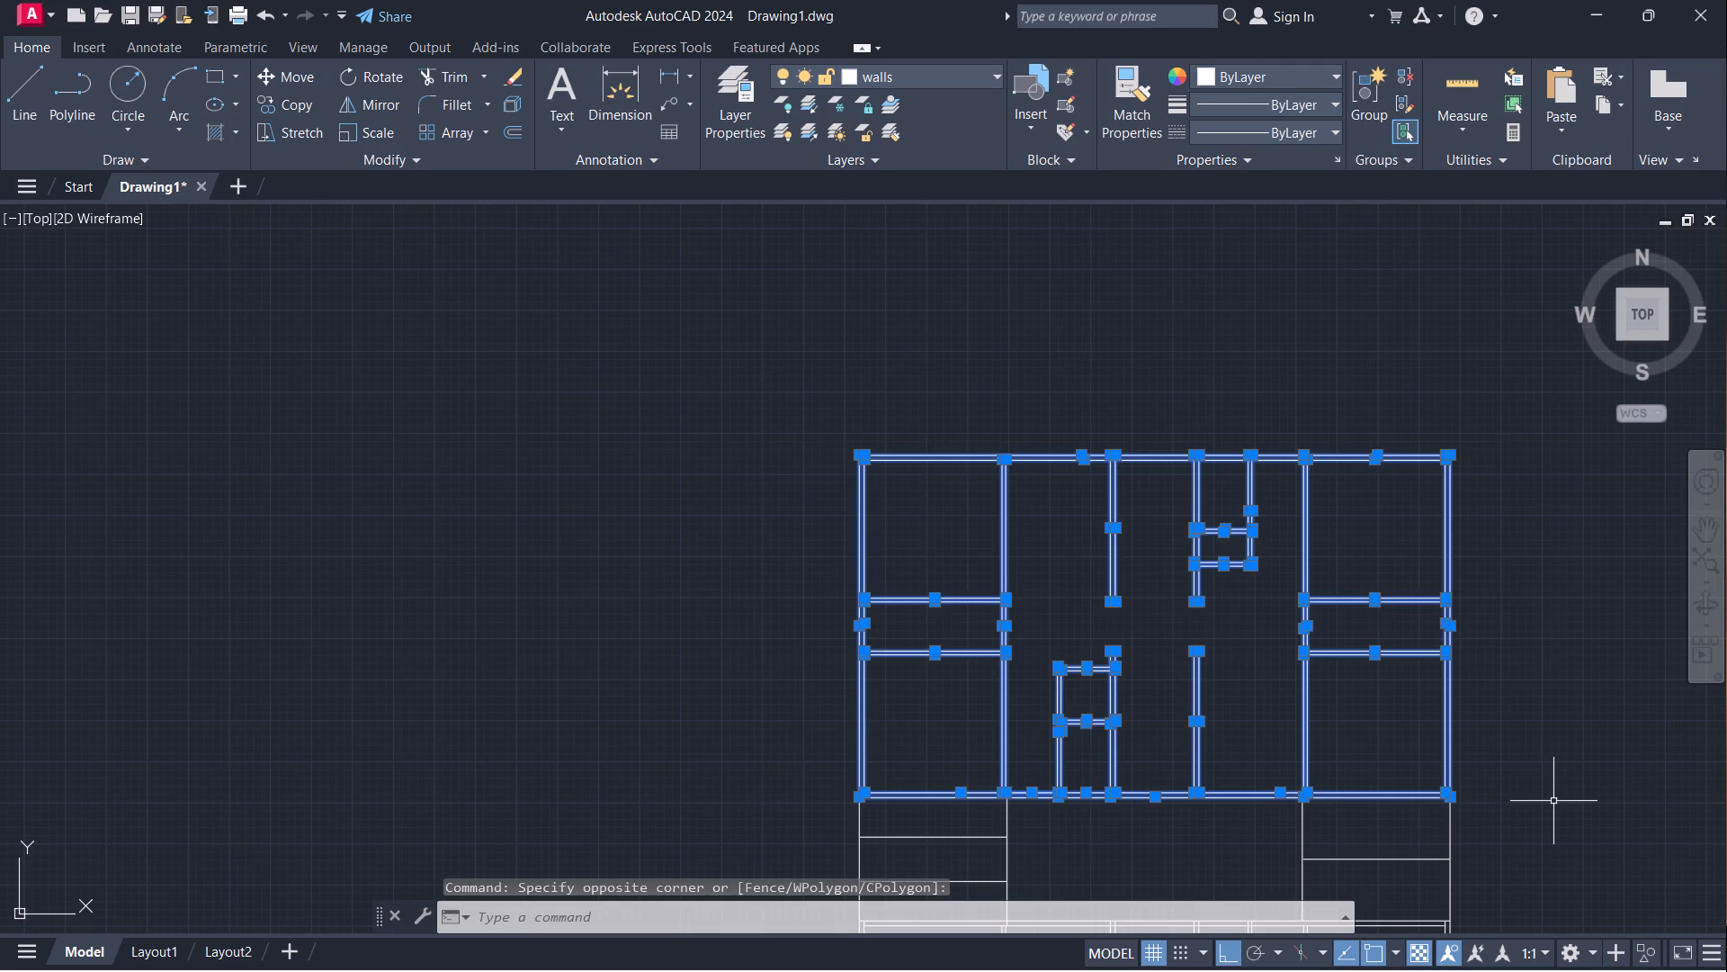
{"action": "key", "text": "Return"}
{"action": "scroll", "coordinate": [1146, 496], "scroll_direction": "down", "scroll_amount": 2}
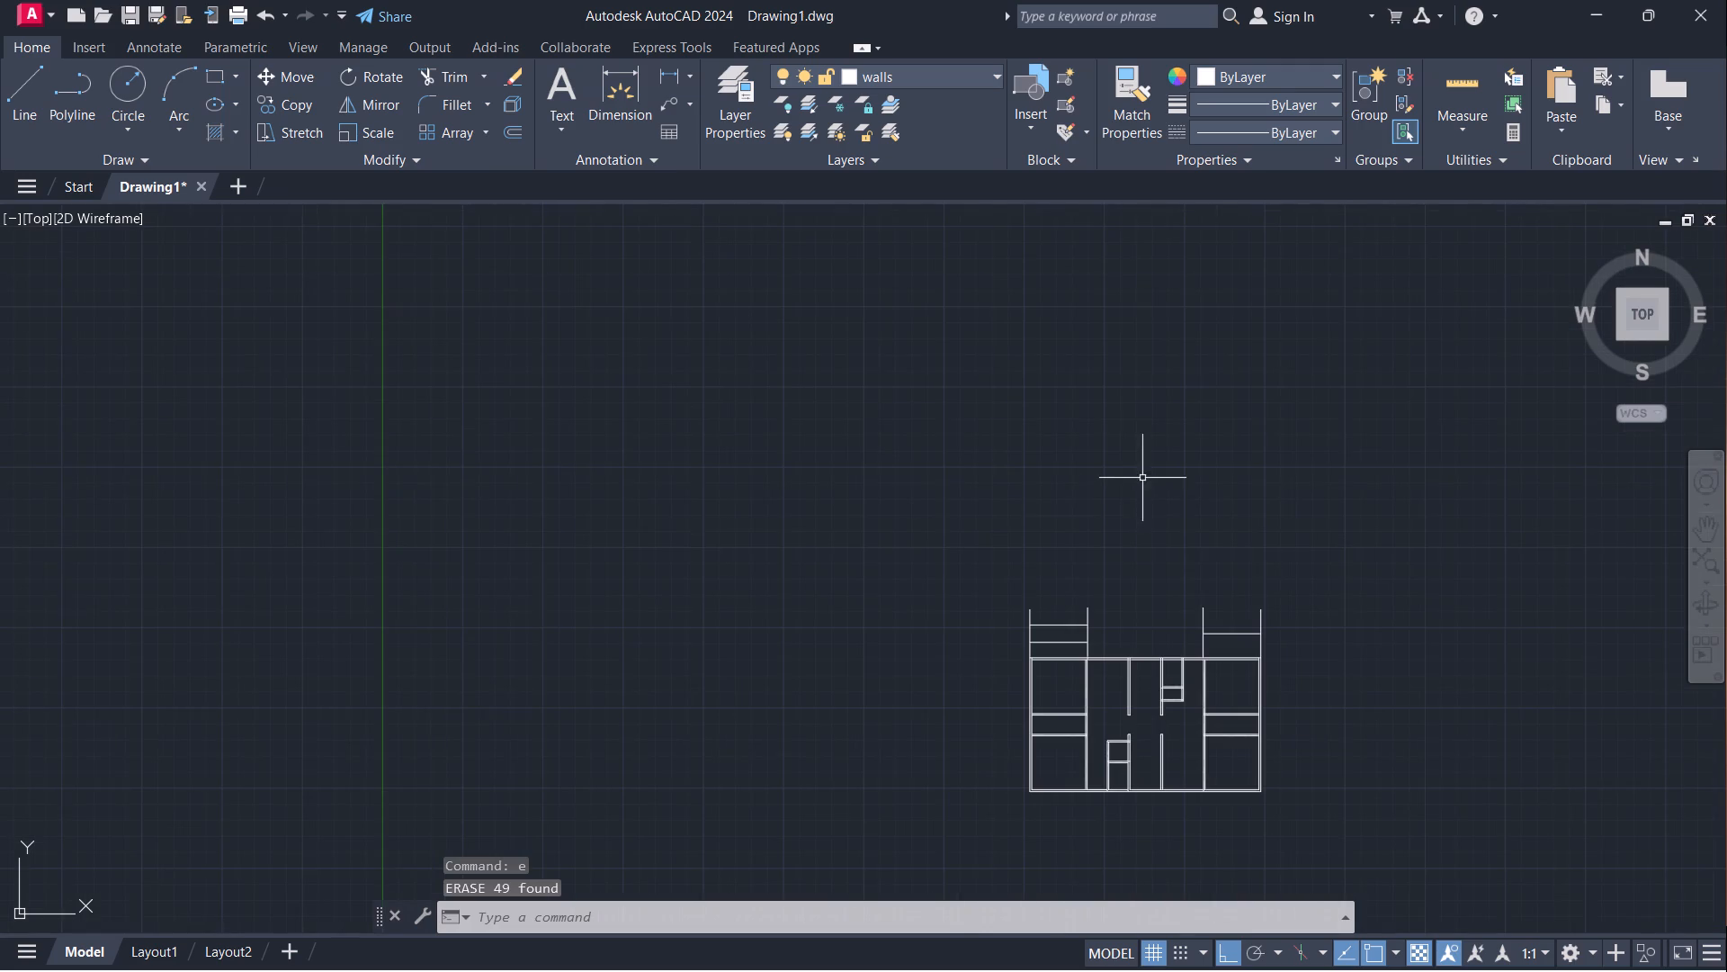
{"action": "scroll", "coordinate": [1248, 839], "scroll_direction": "up", "scroll_amount": 2}
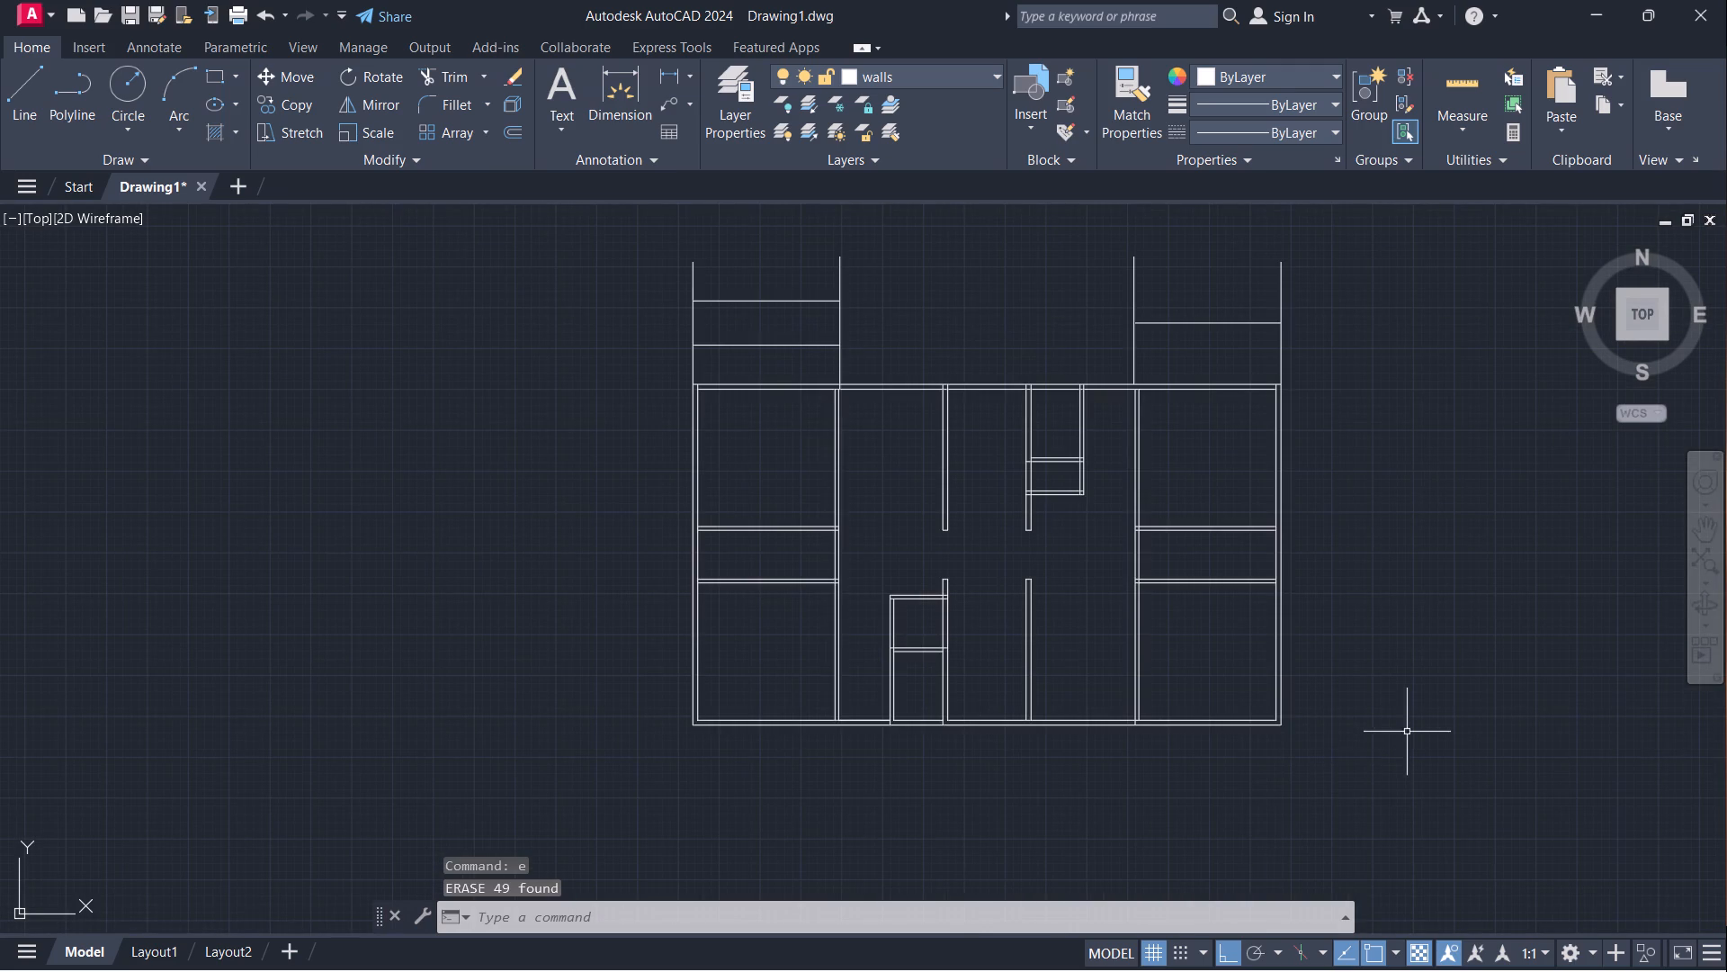
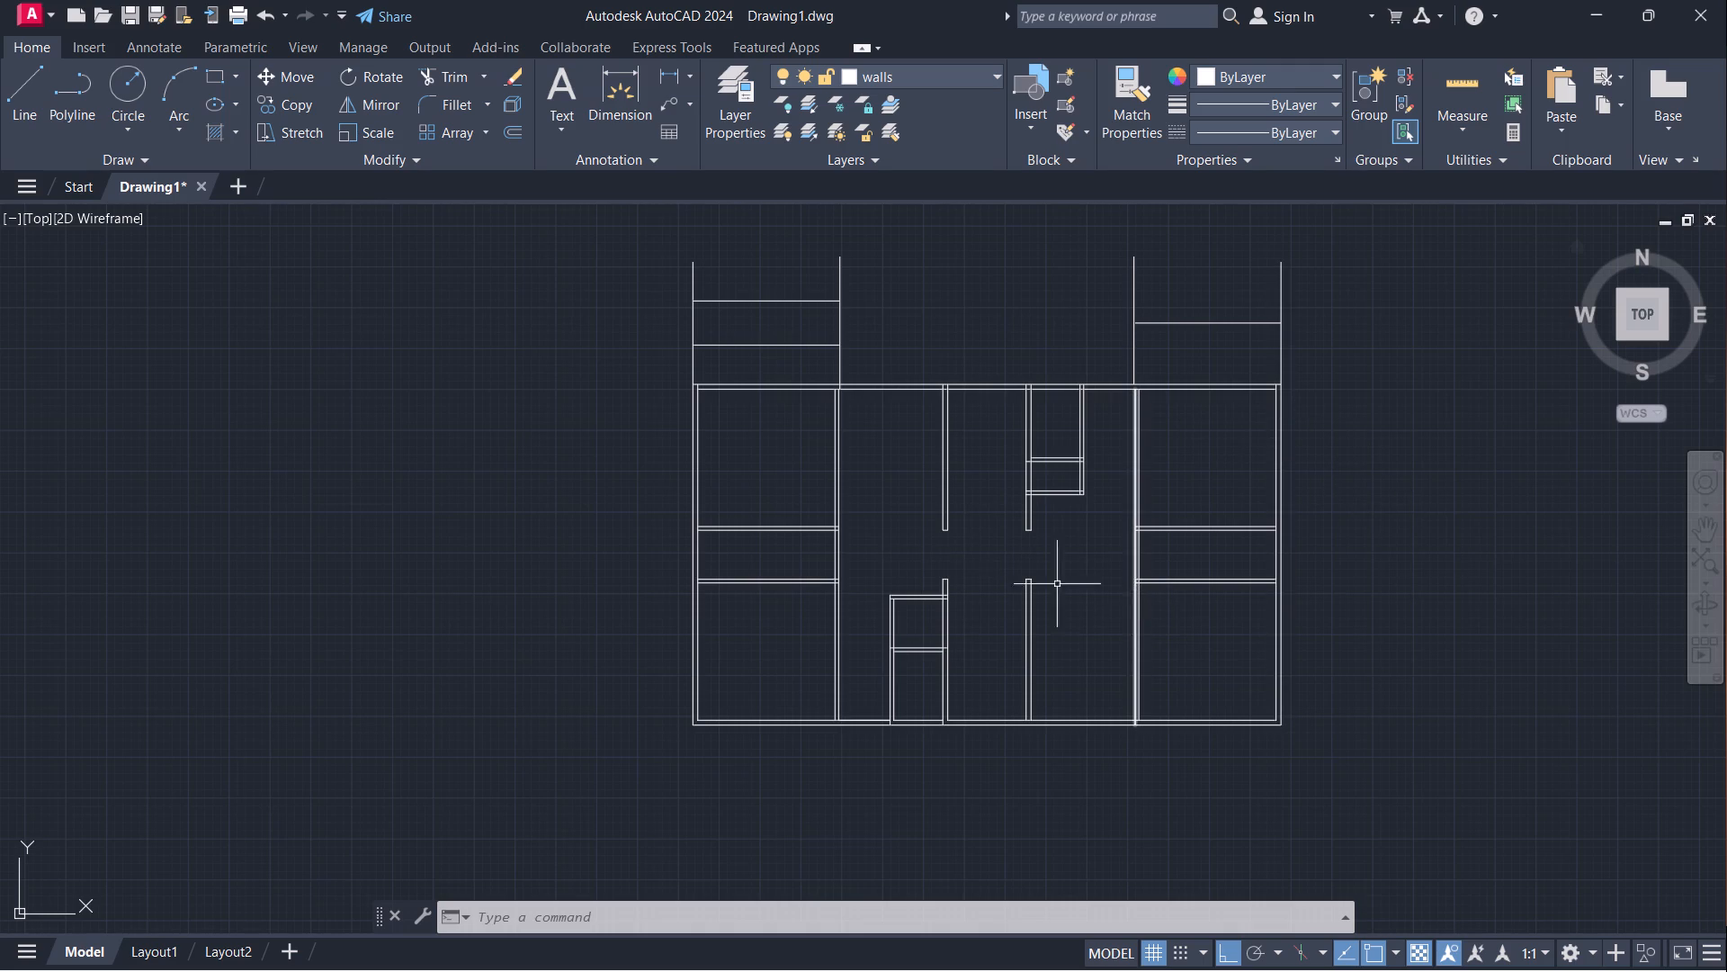
Outline a 3'6" door opening in the left rooms' inner vertical wall, starting 3" below the lower horizontal partition.
{"action": "scroll", "coordinate": [810, 616], "scroll_direction": "up", "scroll_amount": 2}
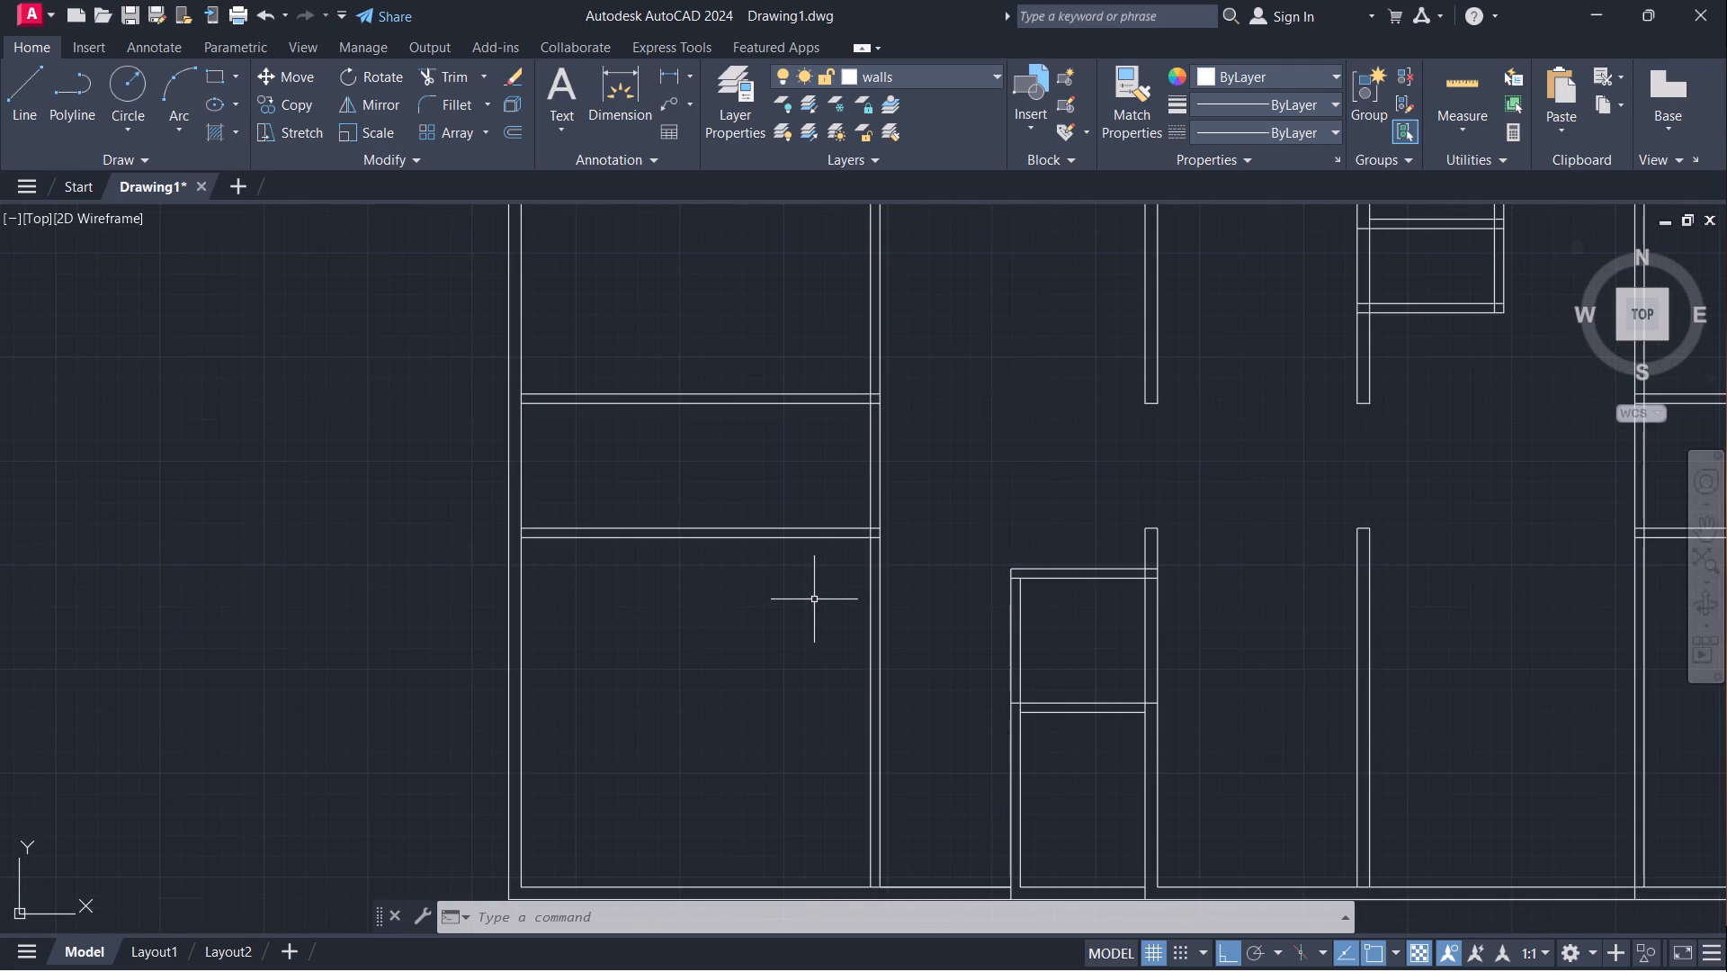
{"action": "middle_click_drag", "start_coordinate": [811, 599], "coordinate": [953, 424]}
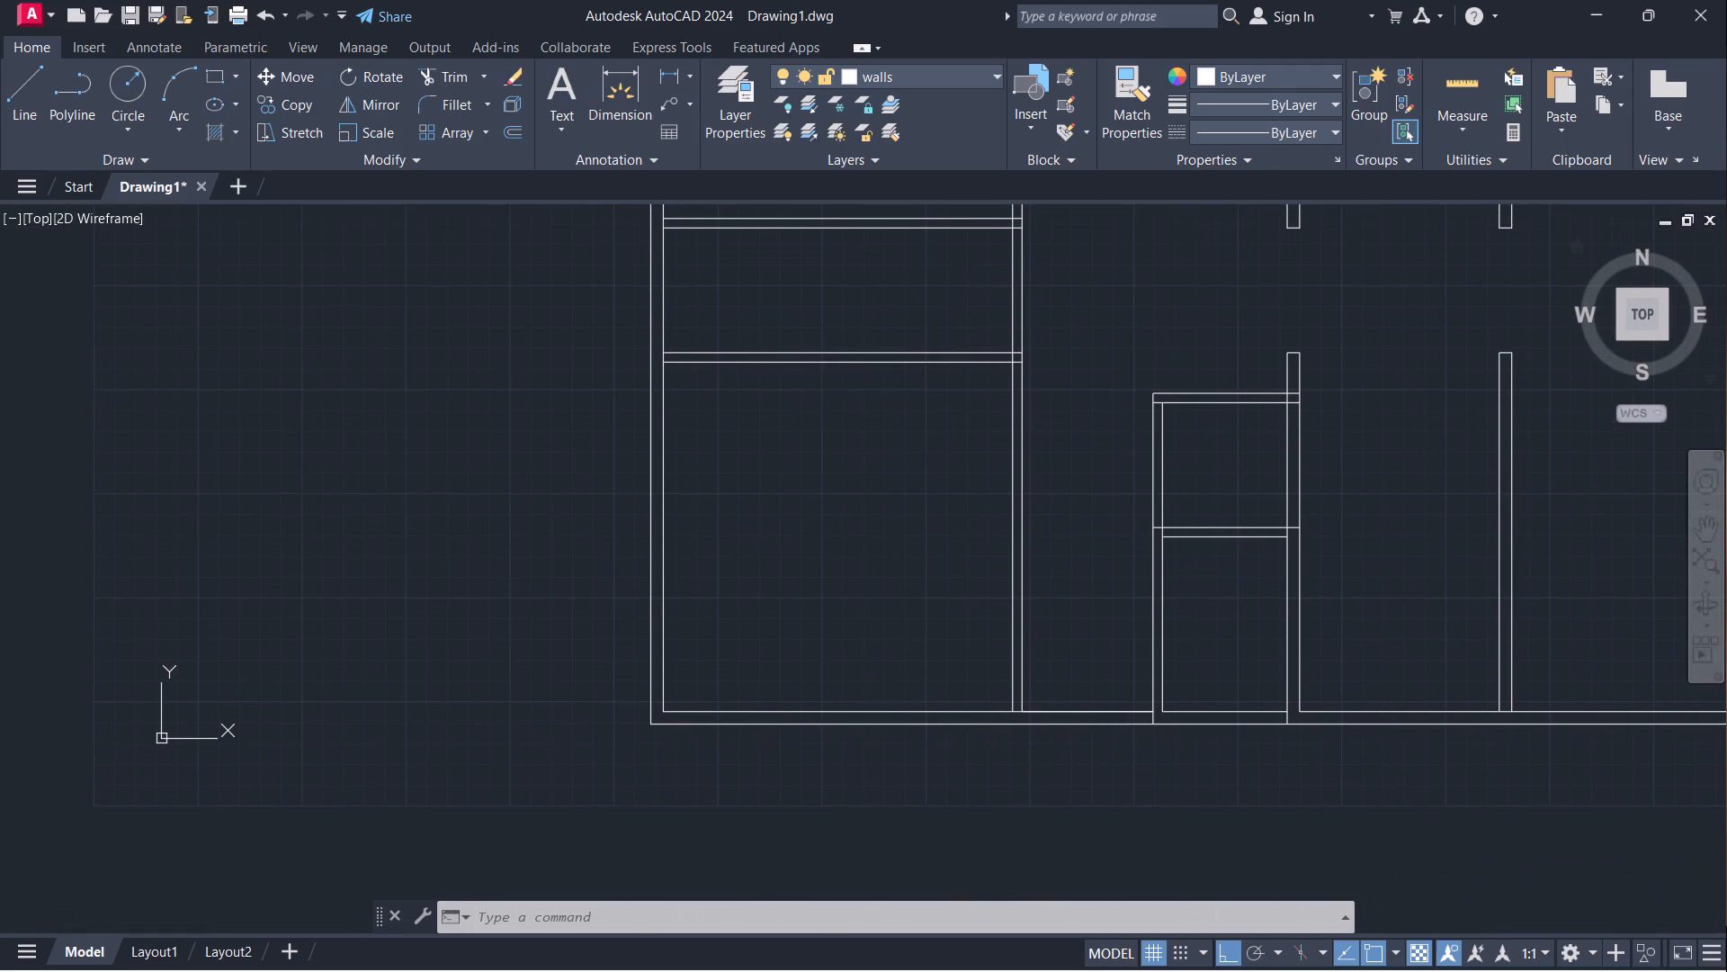
{"action": "key", "text": "l"}
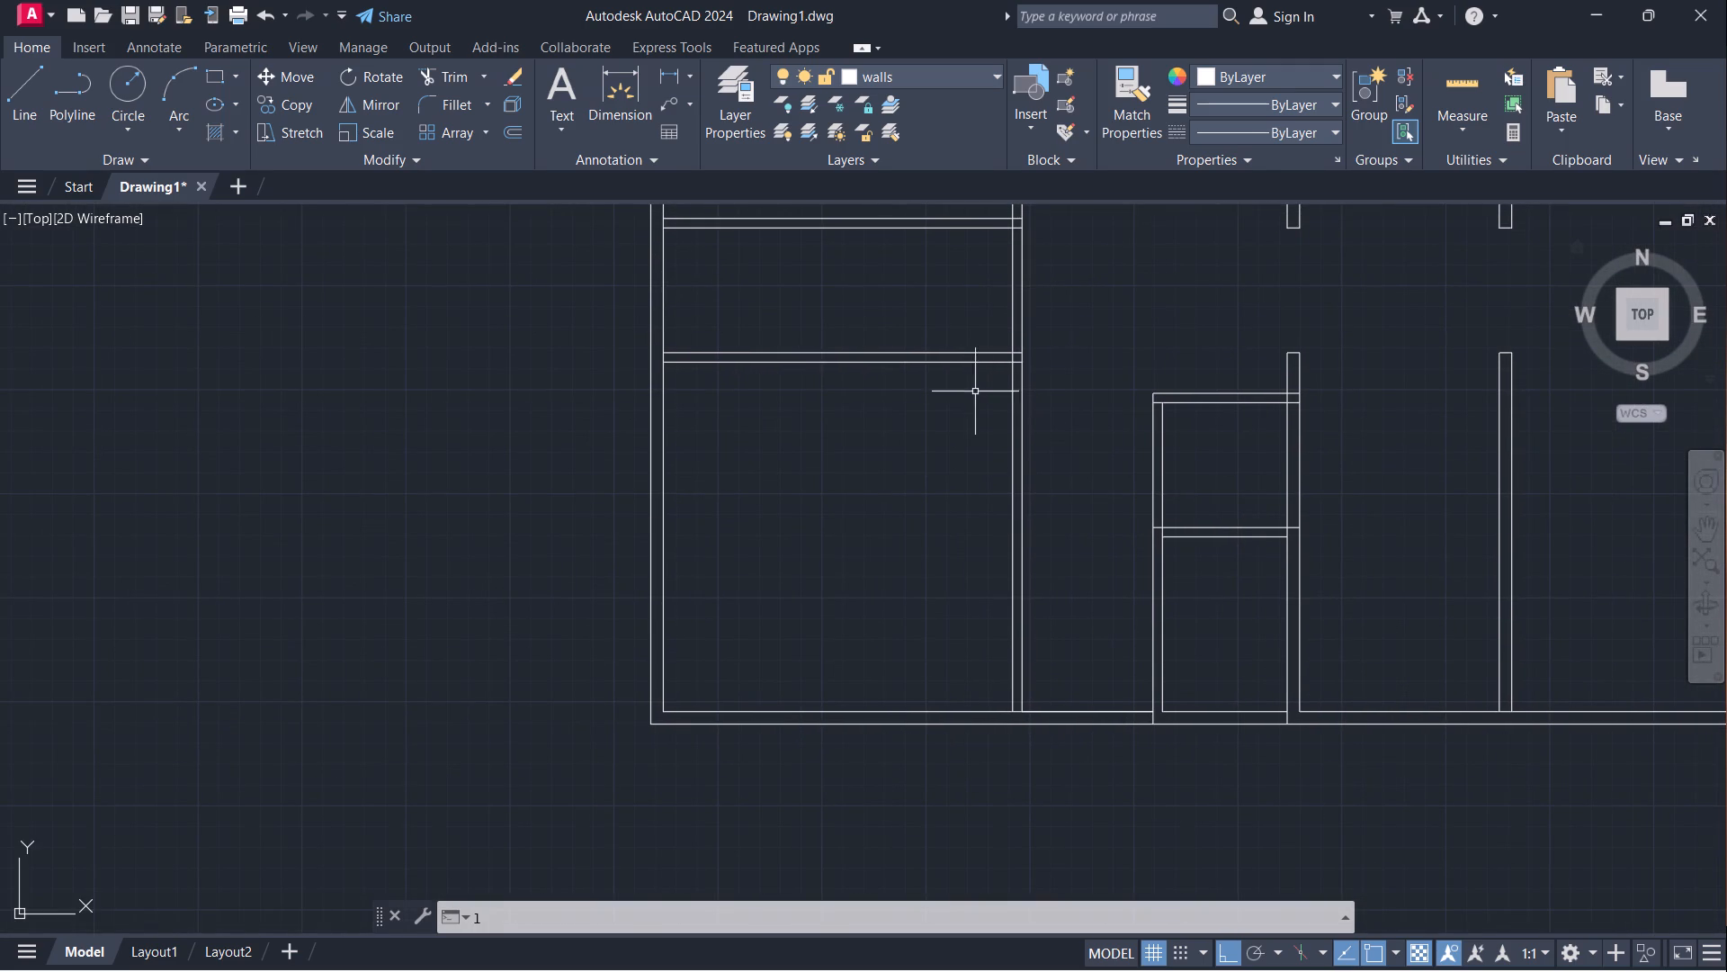
{"action": "scroll", "coordinate": [1015, 362], "scroll_direction": "up", "scroll_amount": 3}
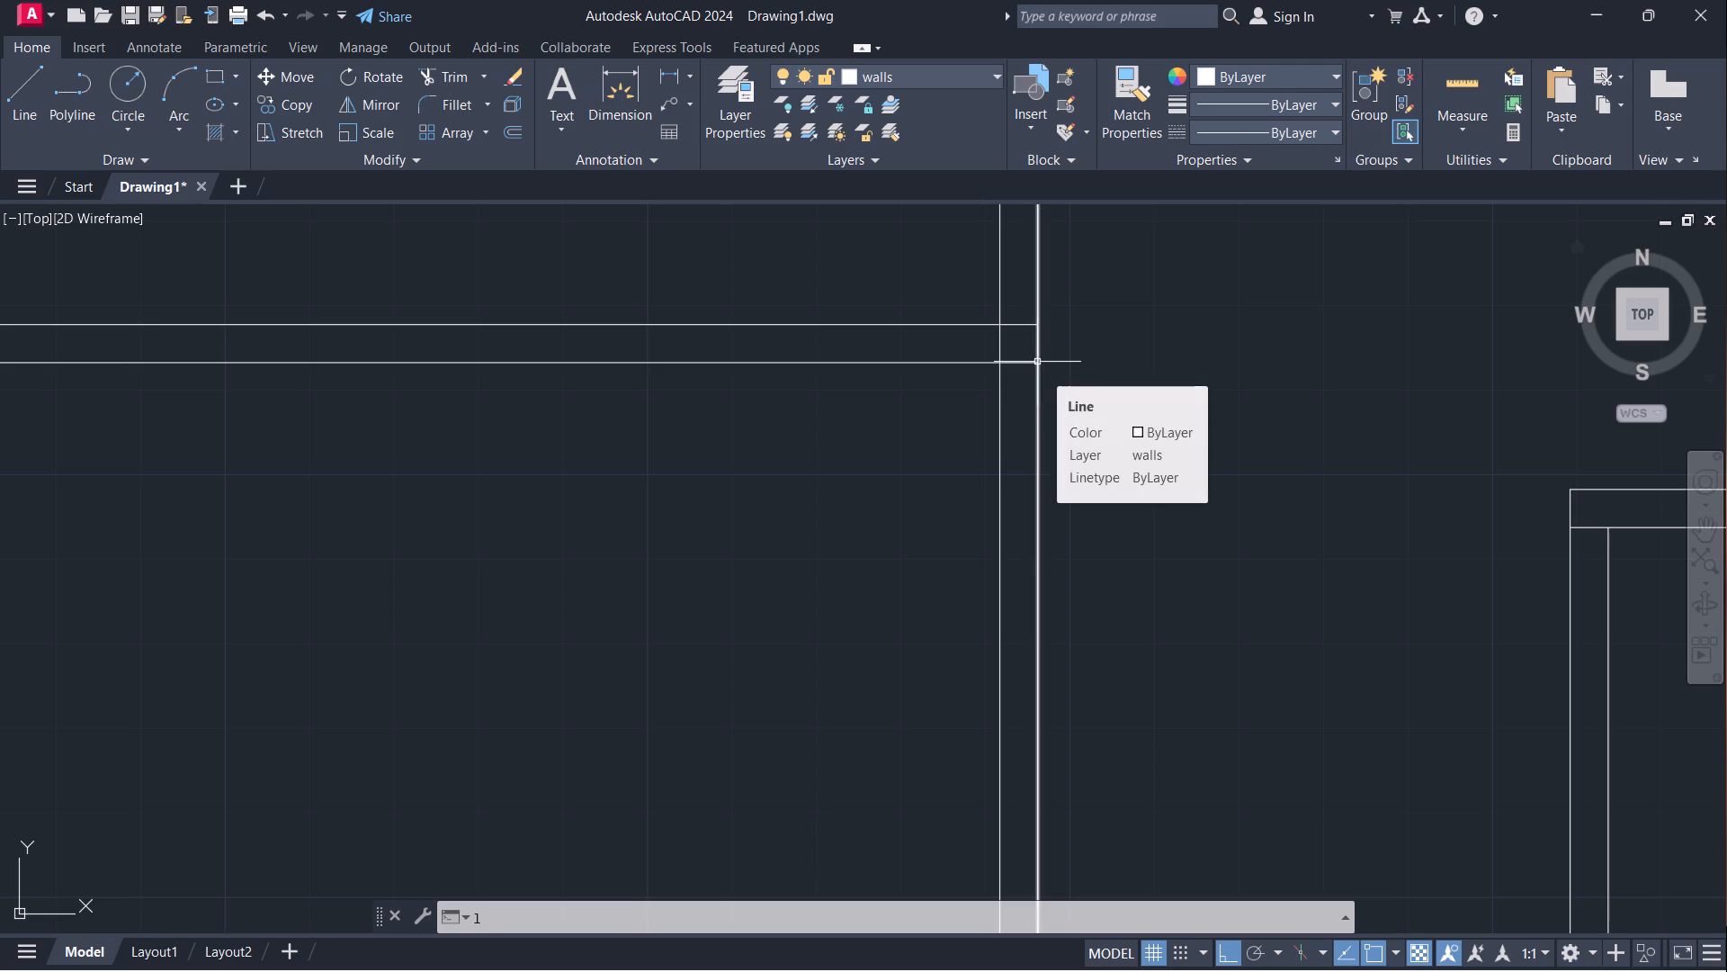
{"action": "key", "text": "Escape"}
{"action": "key", "text": "l"}
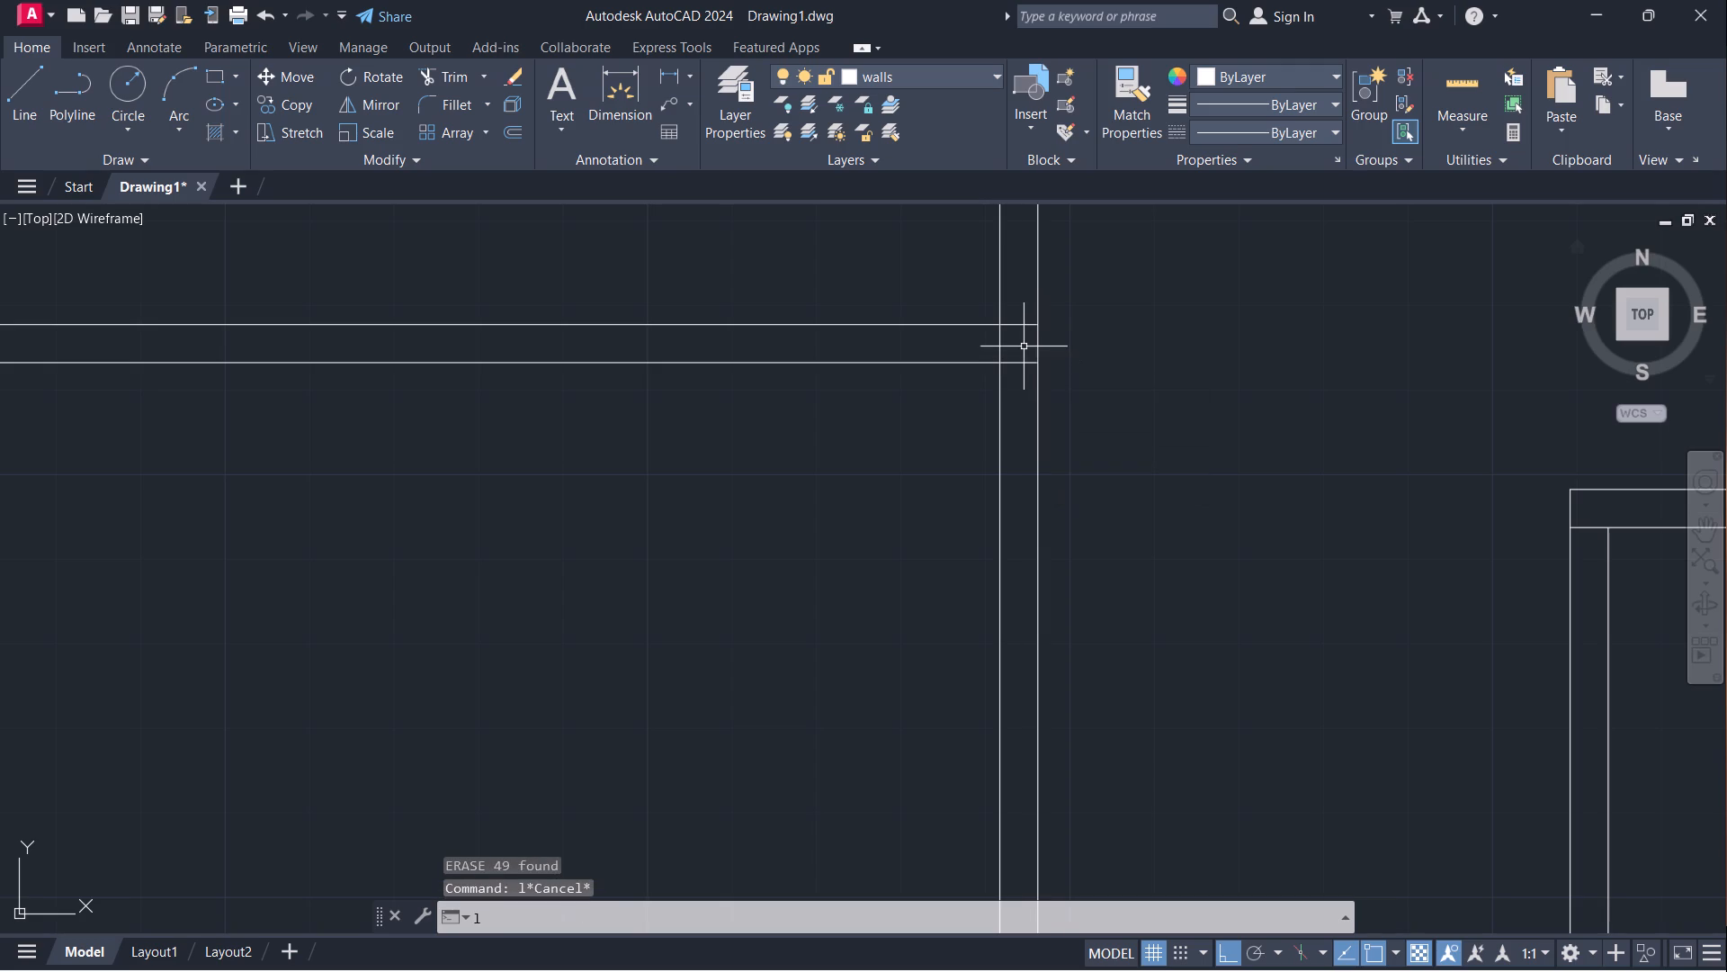
{"action": "key", "text": "Return"}
{"action": "left_click", "coordinate": [1045, 368]}
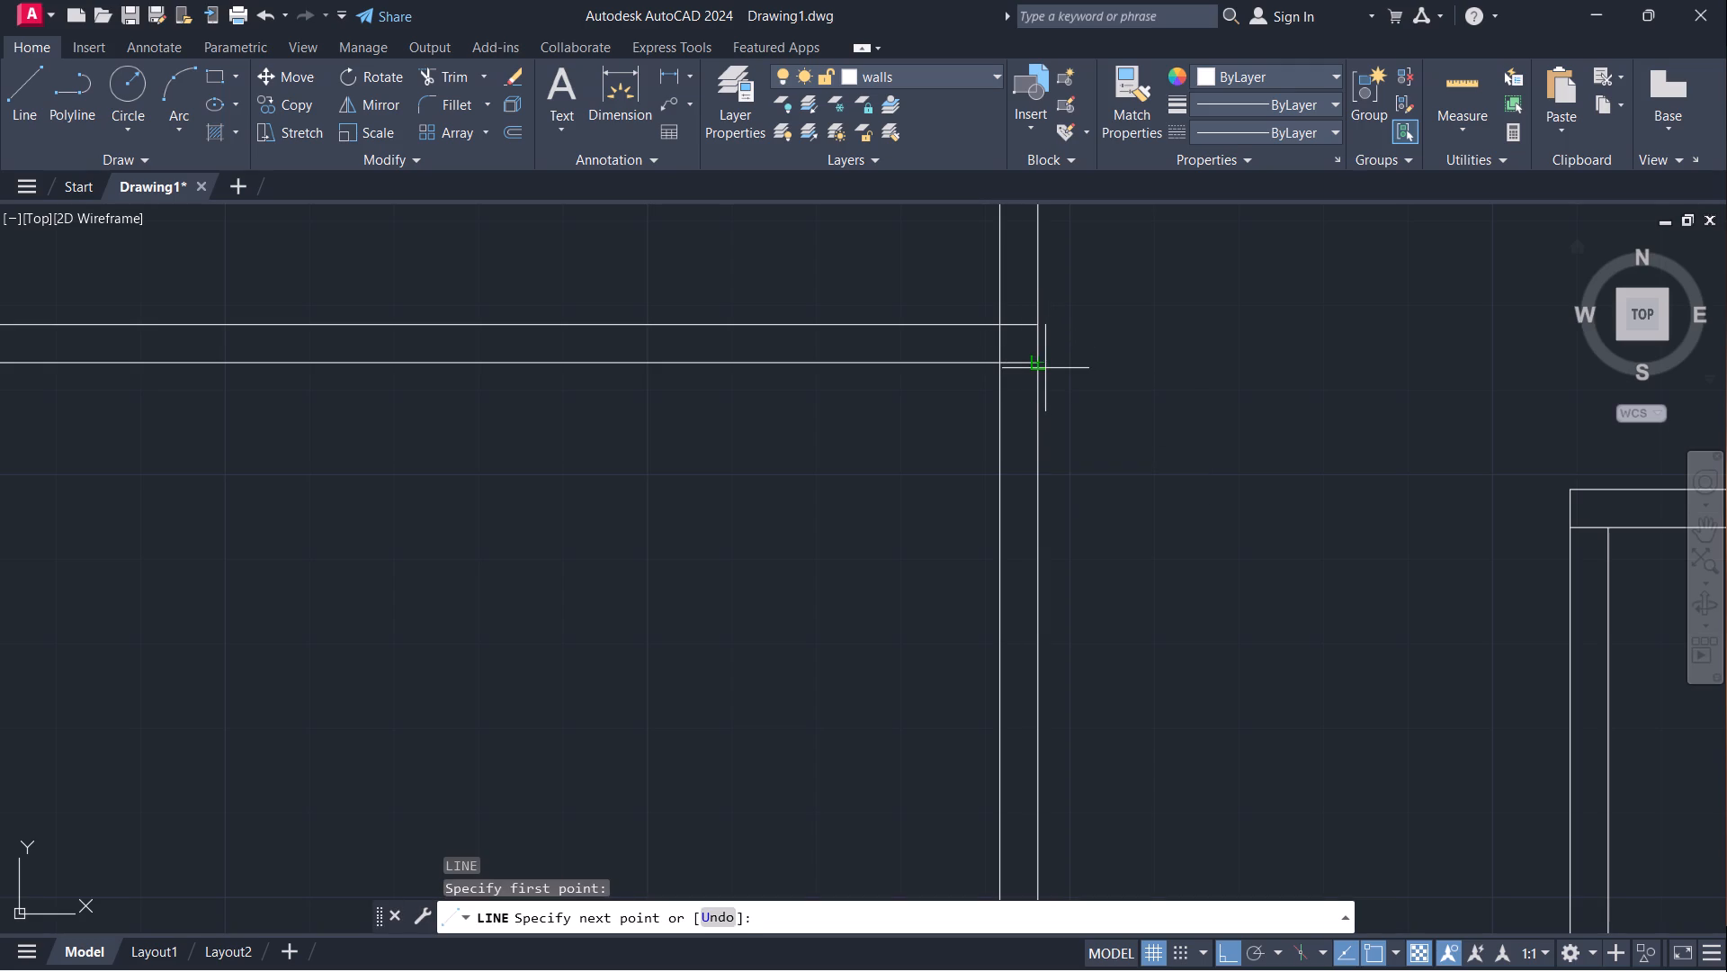
{"action": "key", "text": "3"}
{"action": "key", "text": "shift+quotedbl"}
{"action": "key", "text": "Return"}
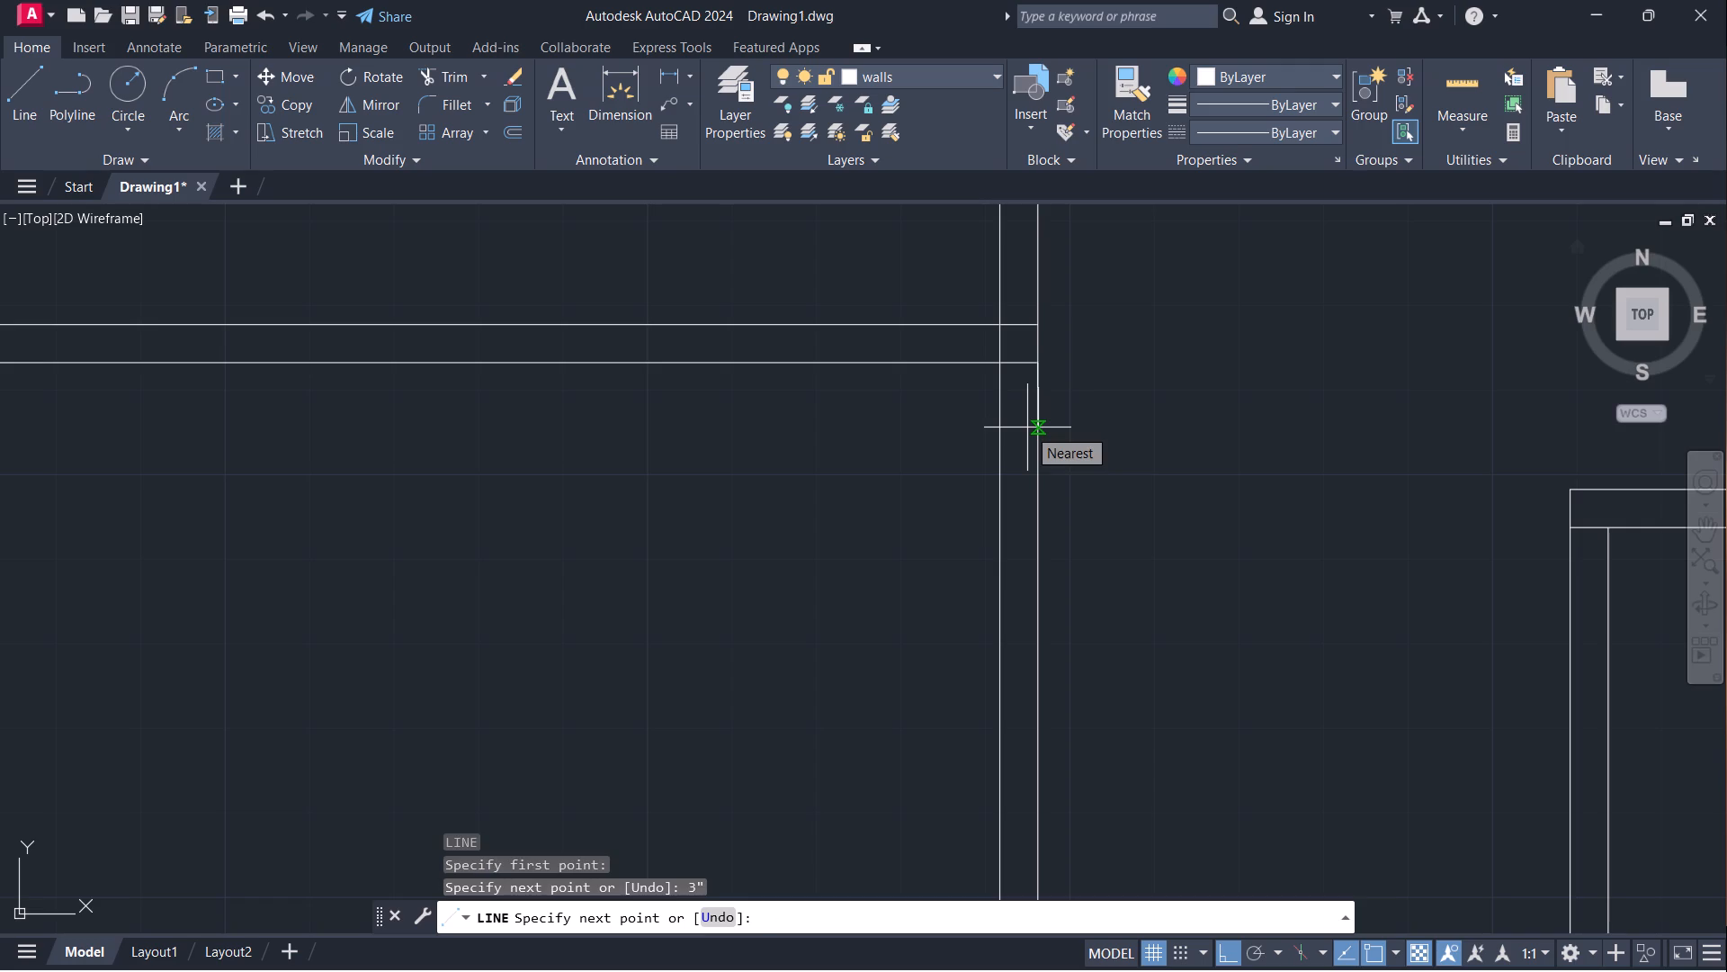
{"action": "left_click", "coordinate": [993, 391]}
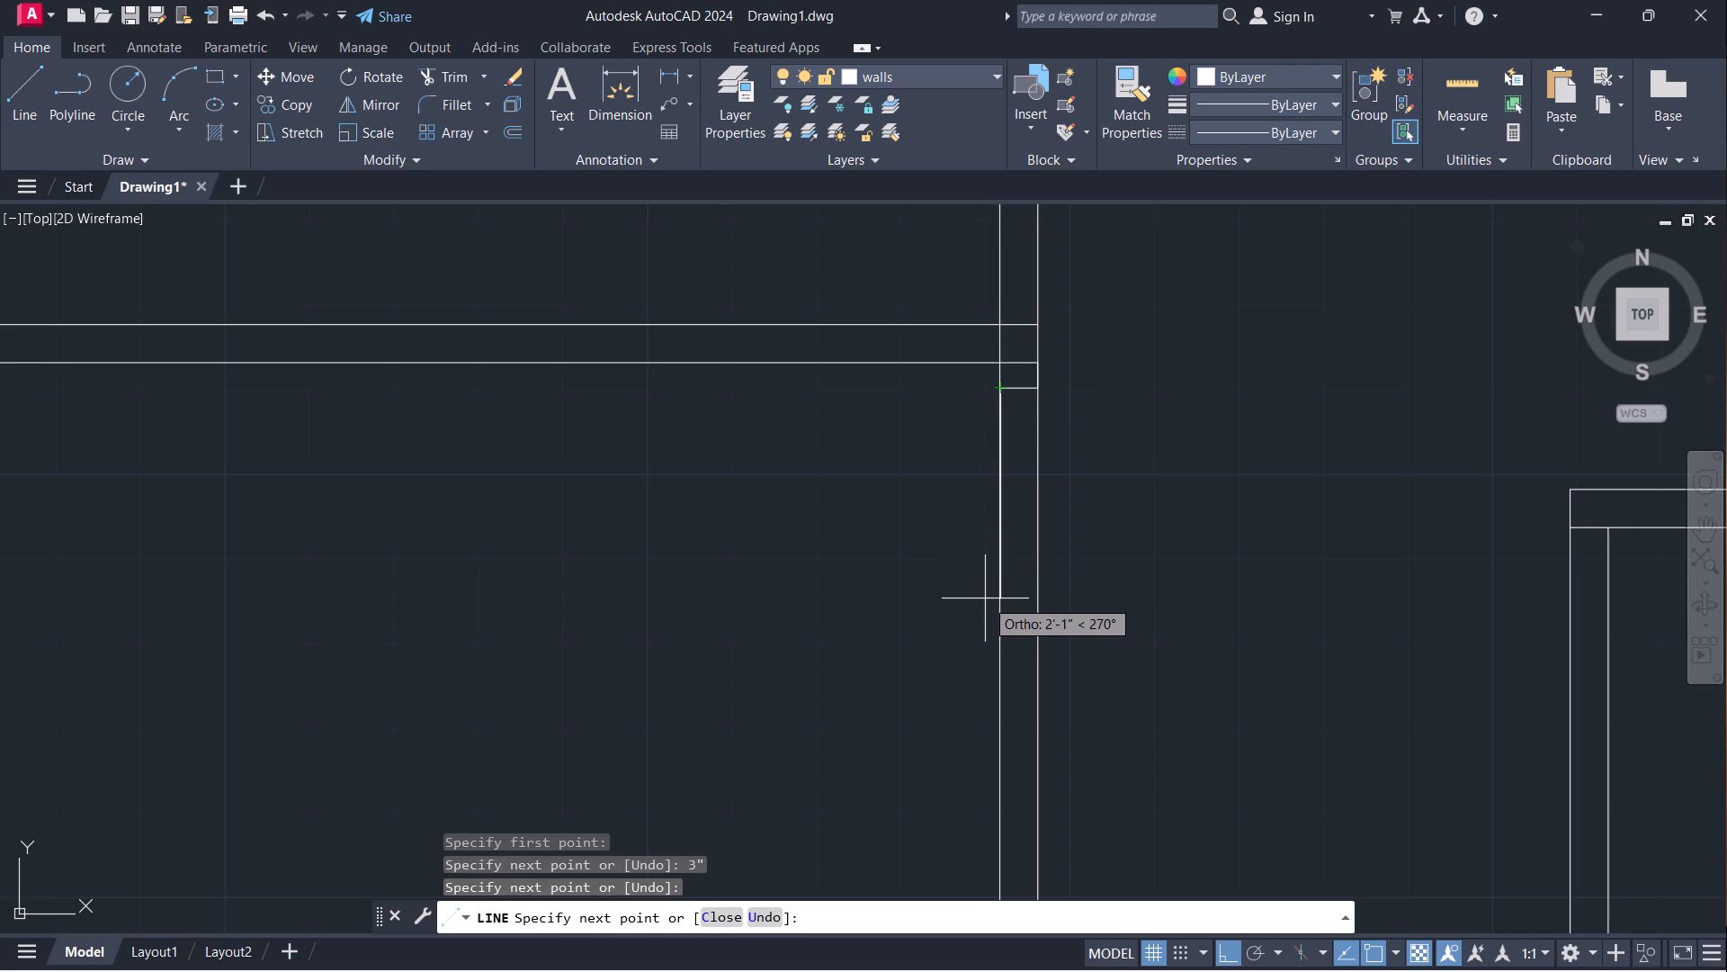
{"action": "type", "text": "3'6"}
{"action": "key", "text": "shift+quotedbl"}
{"action": "key", "text": "Return"}
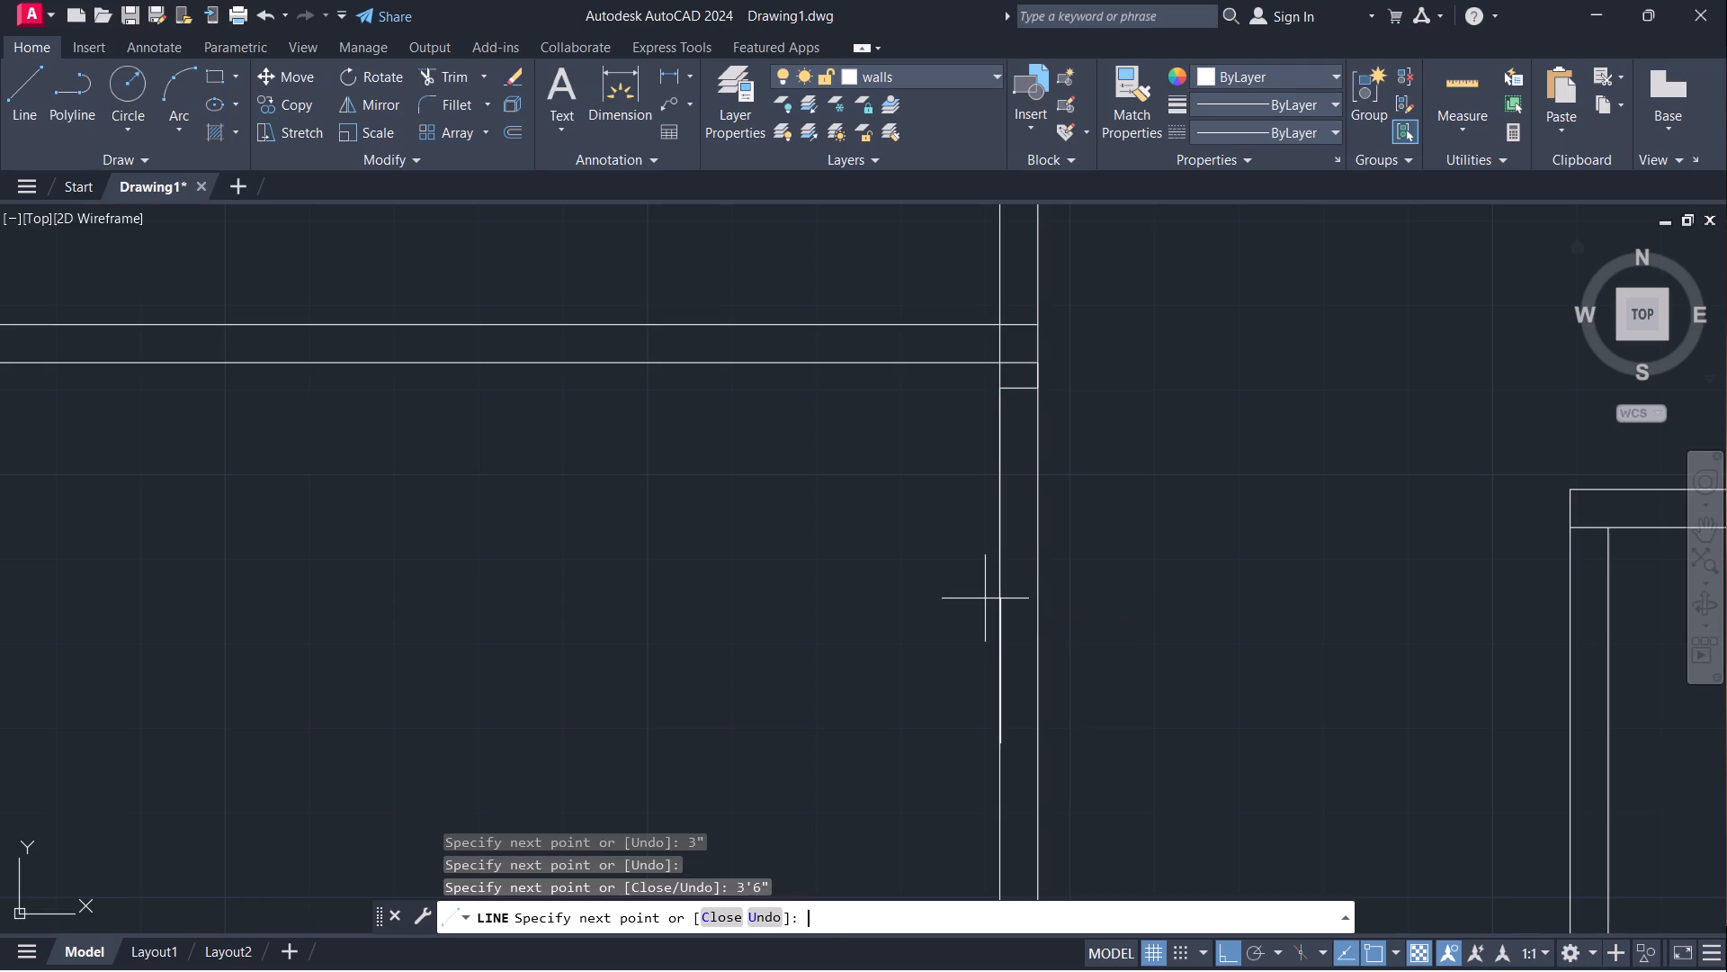
{"action": "left_click", "coordinate": [1035, 748]}
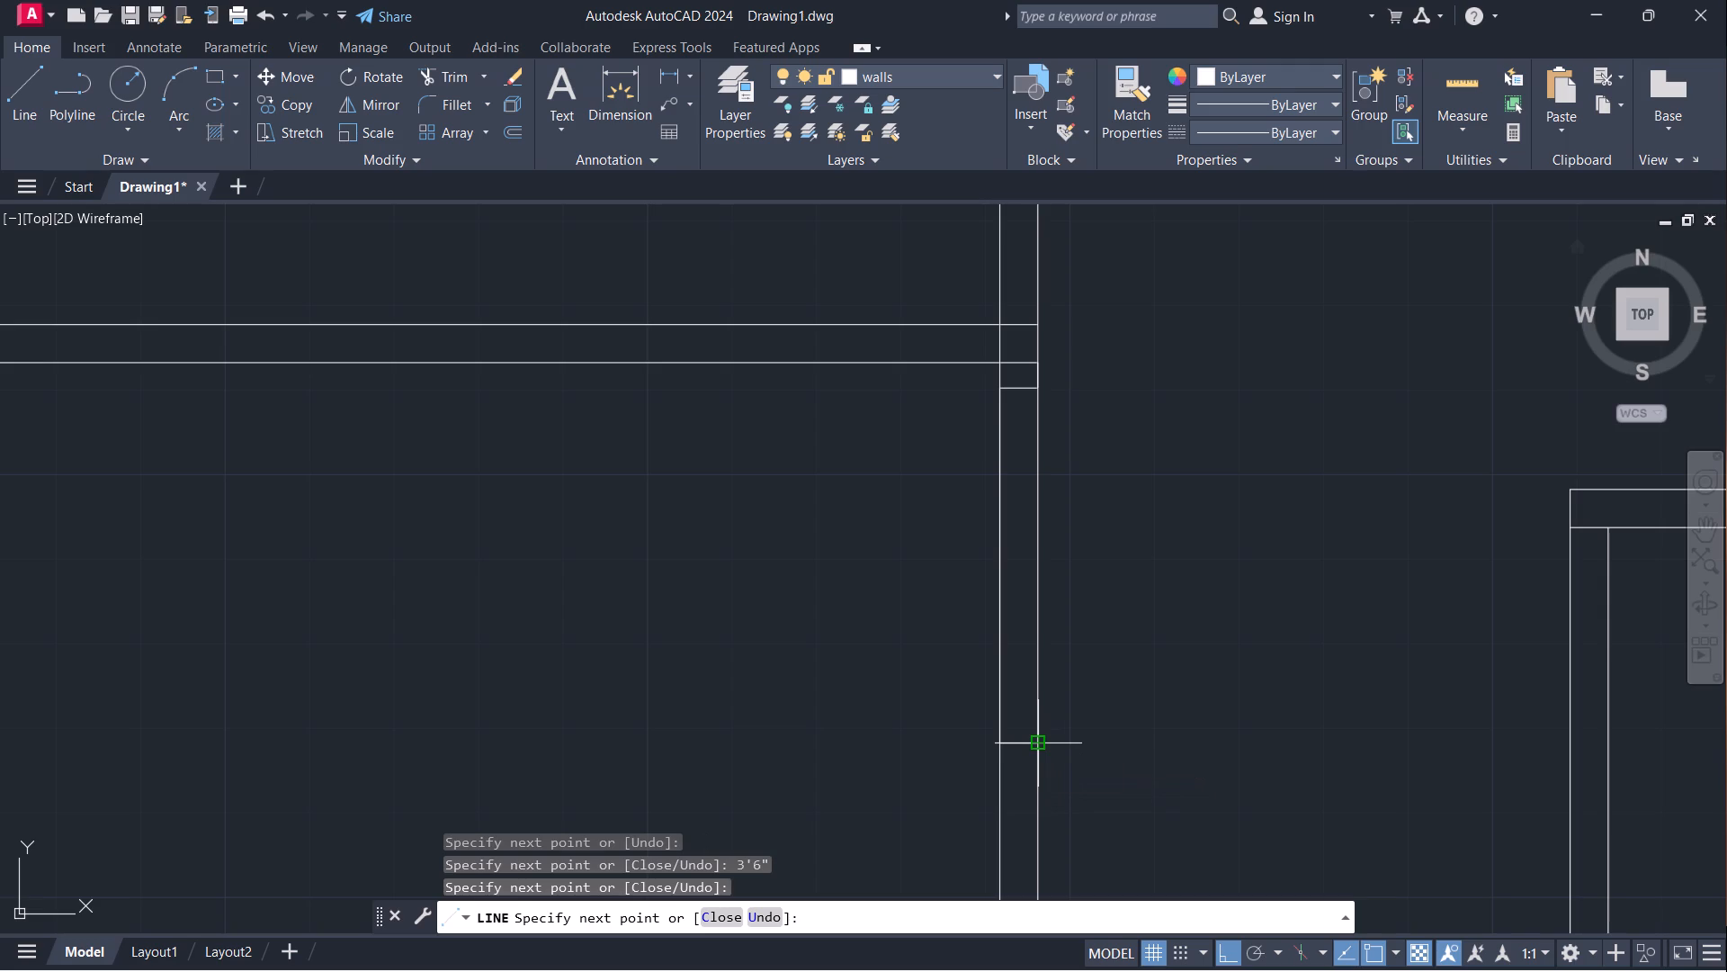
{"action": "key", "text": "Escape"}
Outline a 3'6" door opening in the same vertical wall, starting 3" above the upper horizontal partition.
{"action": "scroll", "coordinate": [1163, 568], "scroll_direction": "down", "scroll_amount": 2}
{"action": "middle_click_drag", "start_coordinate": [1168, 544], "coordinate": [996, 861]}
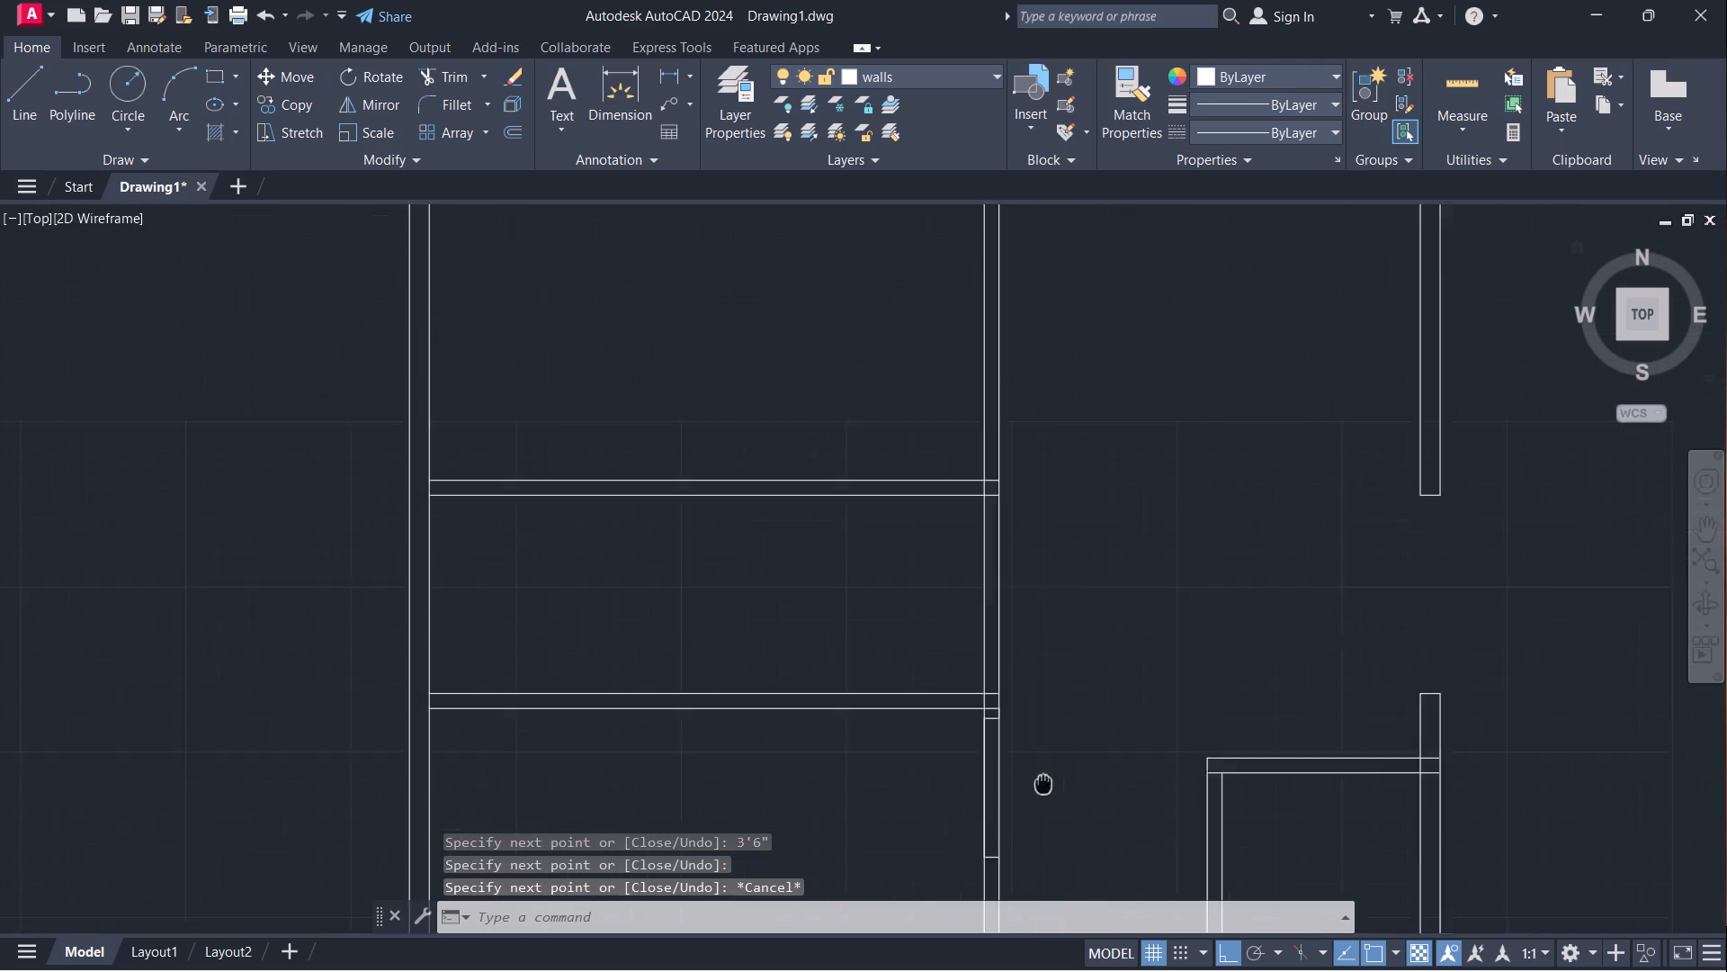
{"action": "middle_click_drag", "start_coordinate": [996, 861], "coordinate": [978, 888]}
{"action": "scroll", "coordinate": [903, 600], "scroll_direction": "up", "scroll_amount": 2}
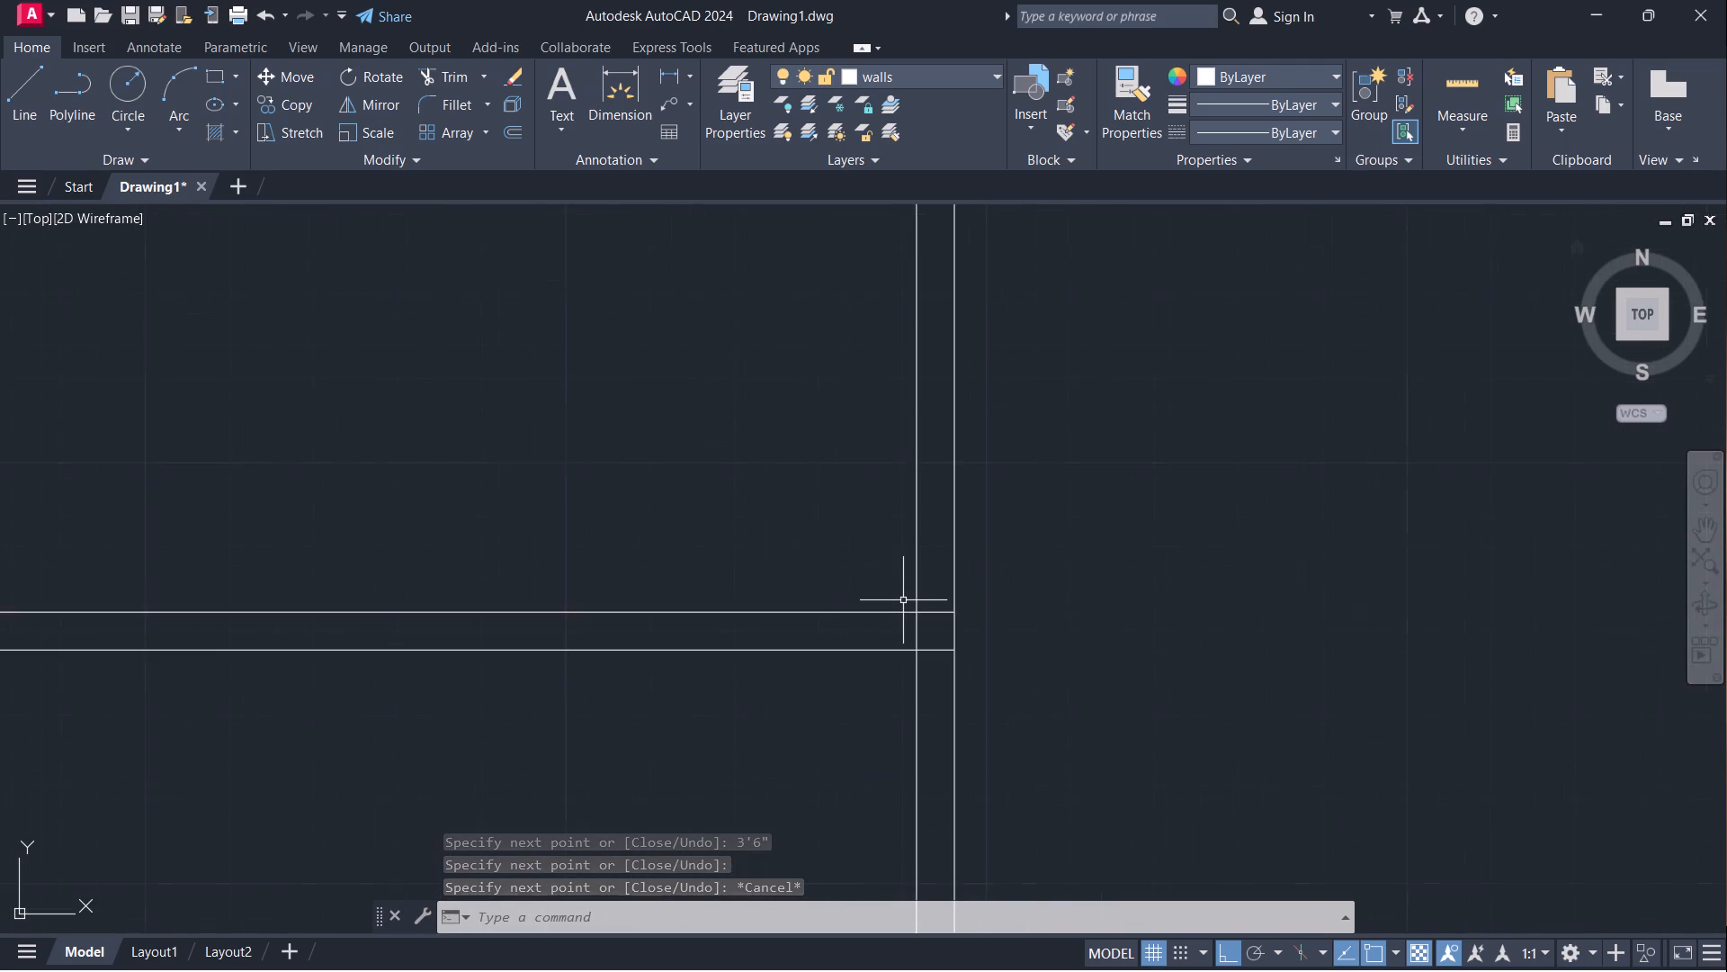
{"action": "scroll", "coordinate": [903, 600], "scroll_direction": "up", "scroll_amount": 1}
{"action": "key", "text": "l"}
{"action": "key", "text": "Return"}
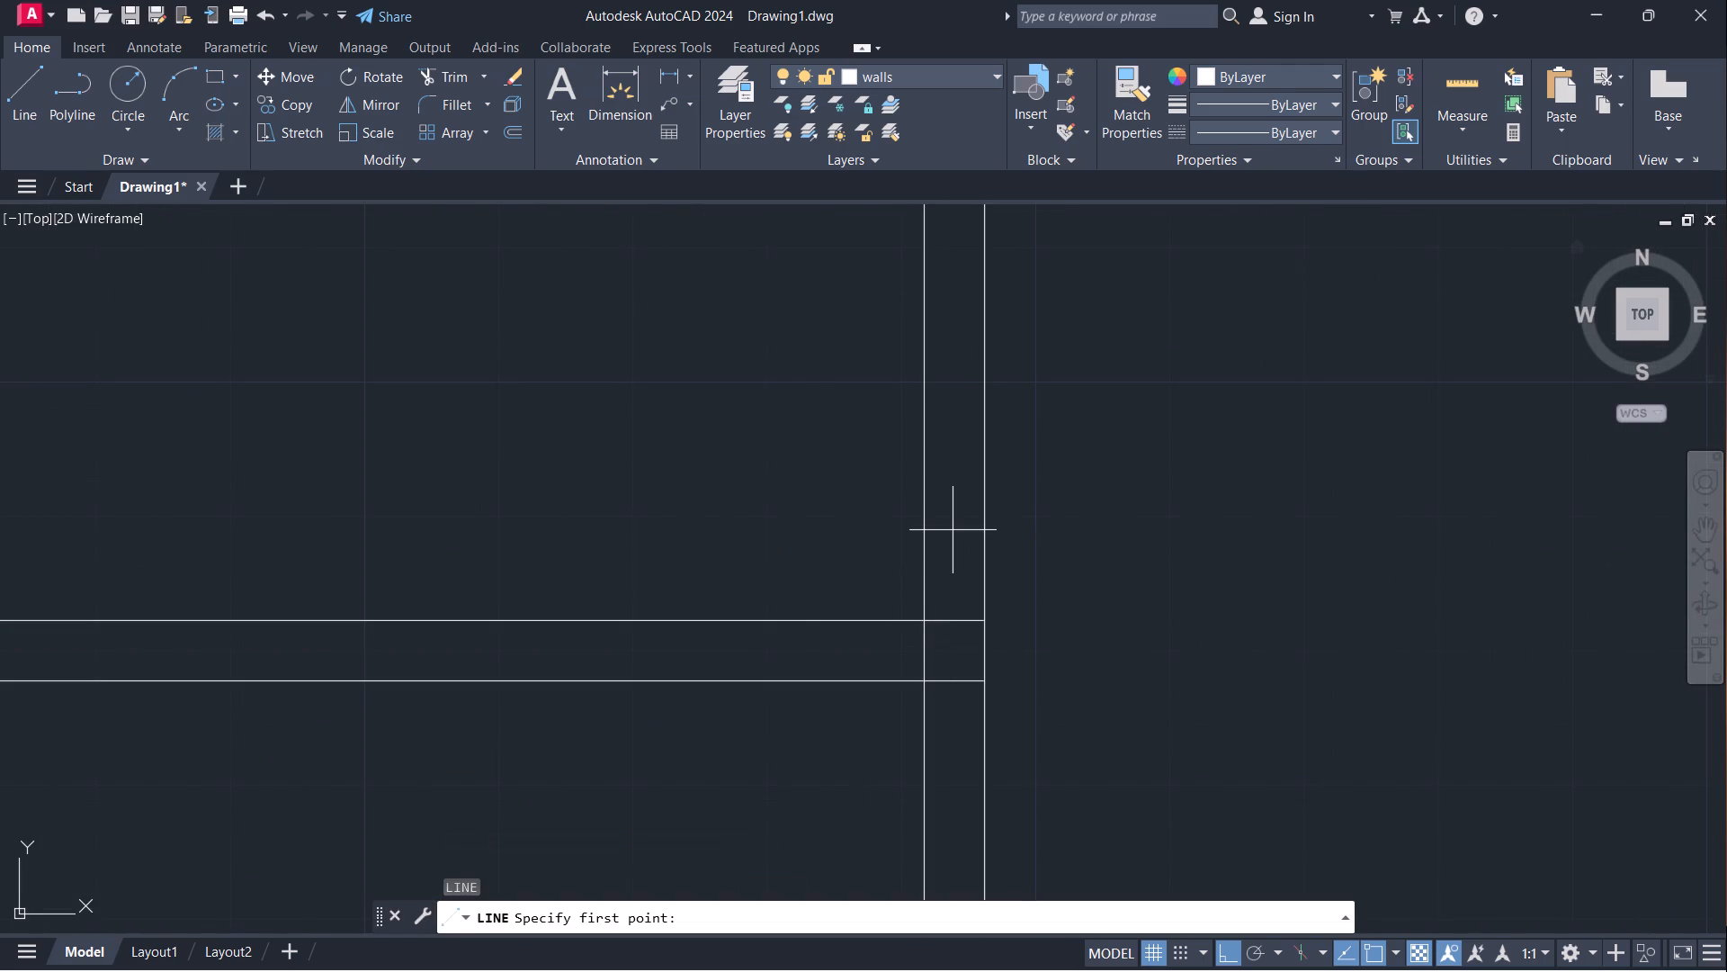
{"action": "left_click", "coordinate": [923, 619]}
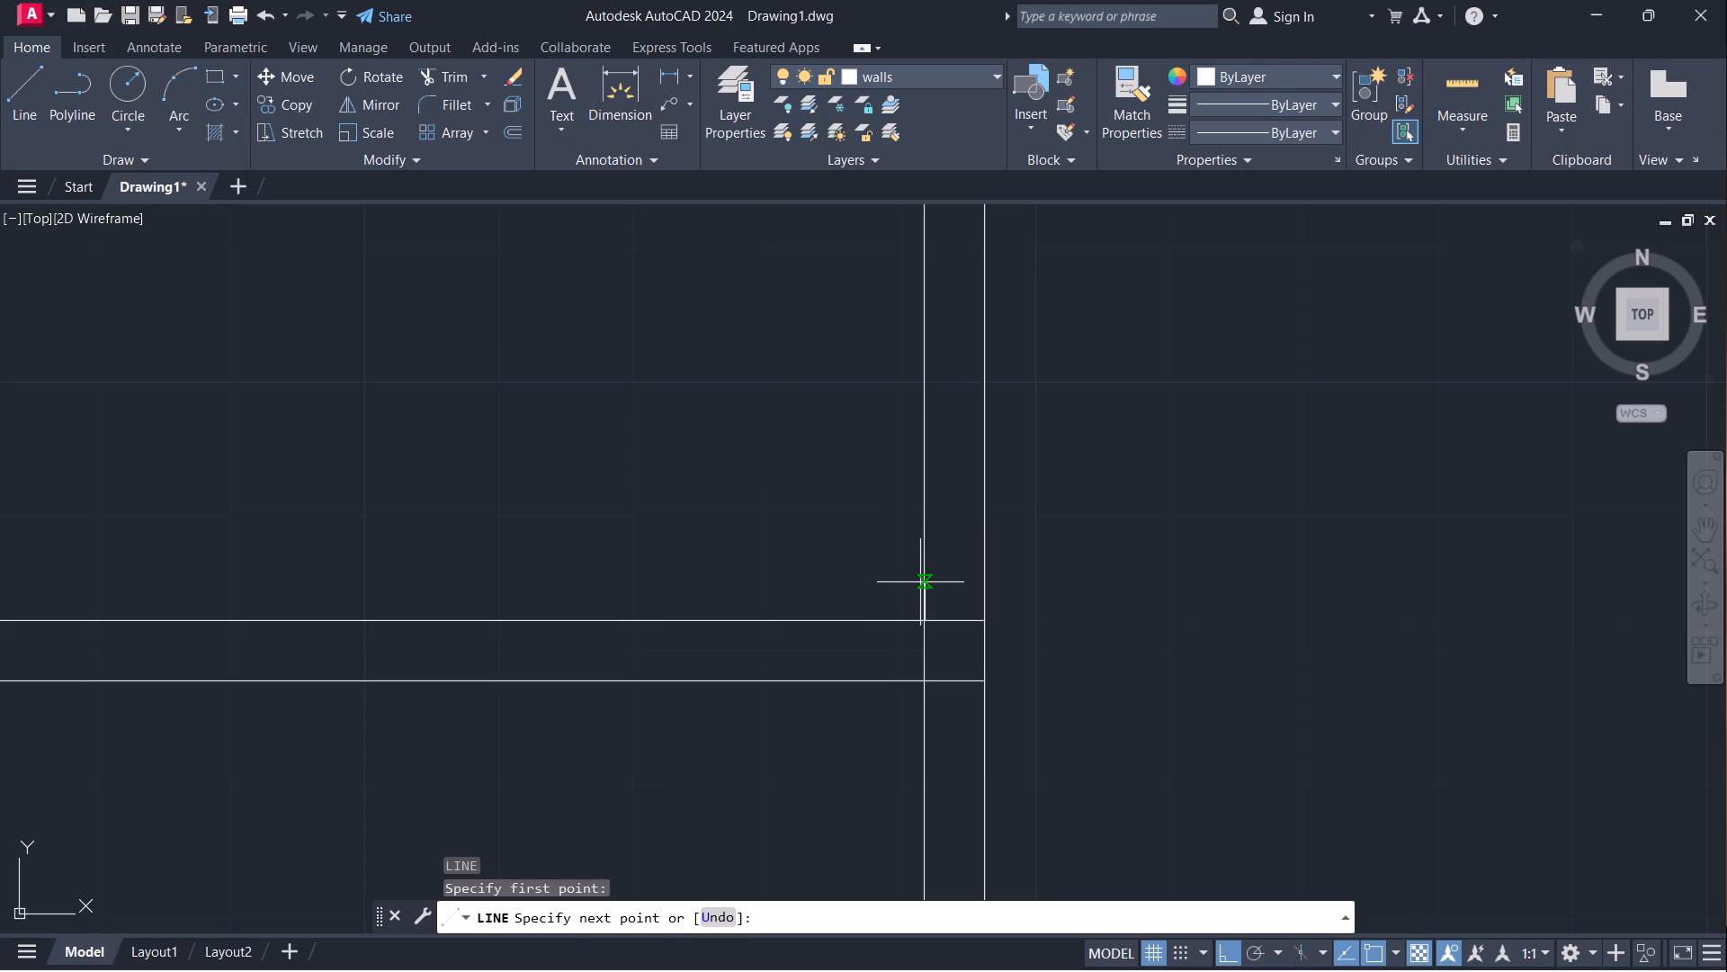
{"action": "key", "text": "3"}
{"action": "key", "text": "shift+quotedbl"}
{"action": "key", "text": "Return"}
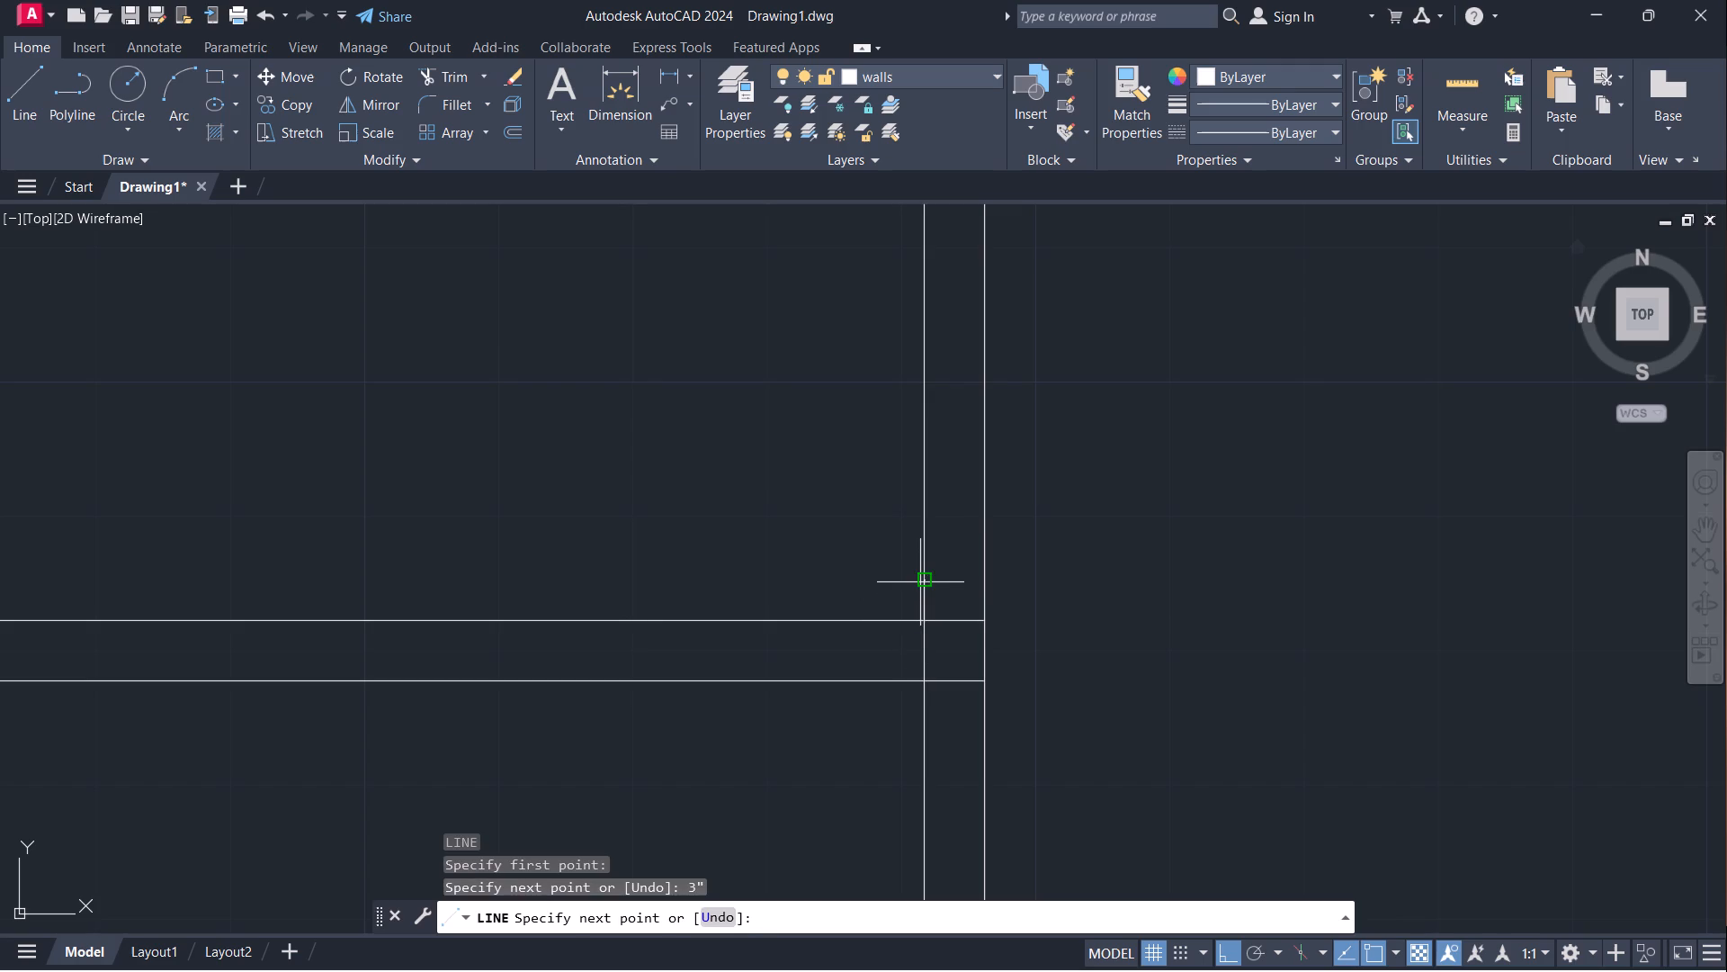
{"action": "left_click", "coordinate": [985, 580]}
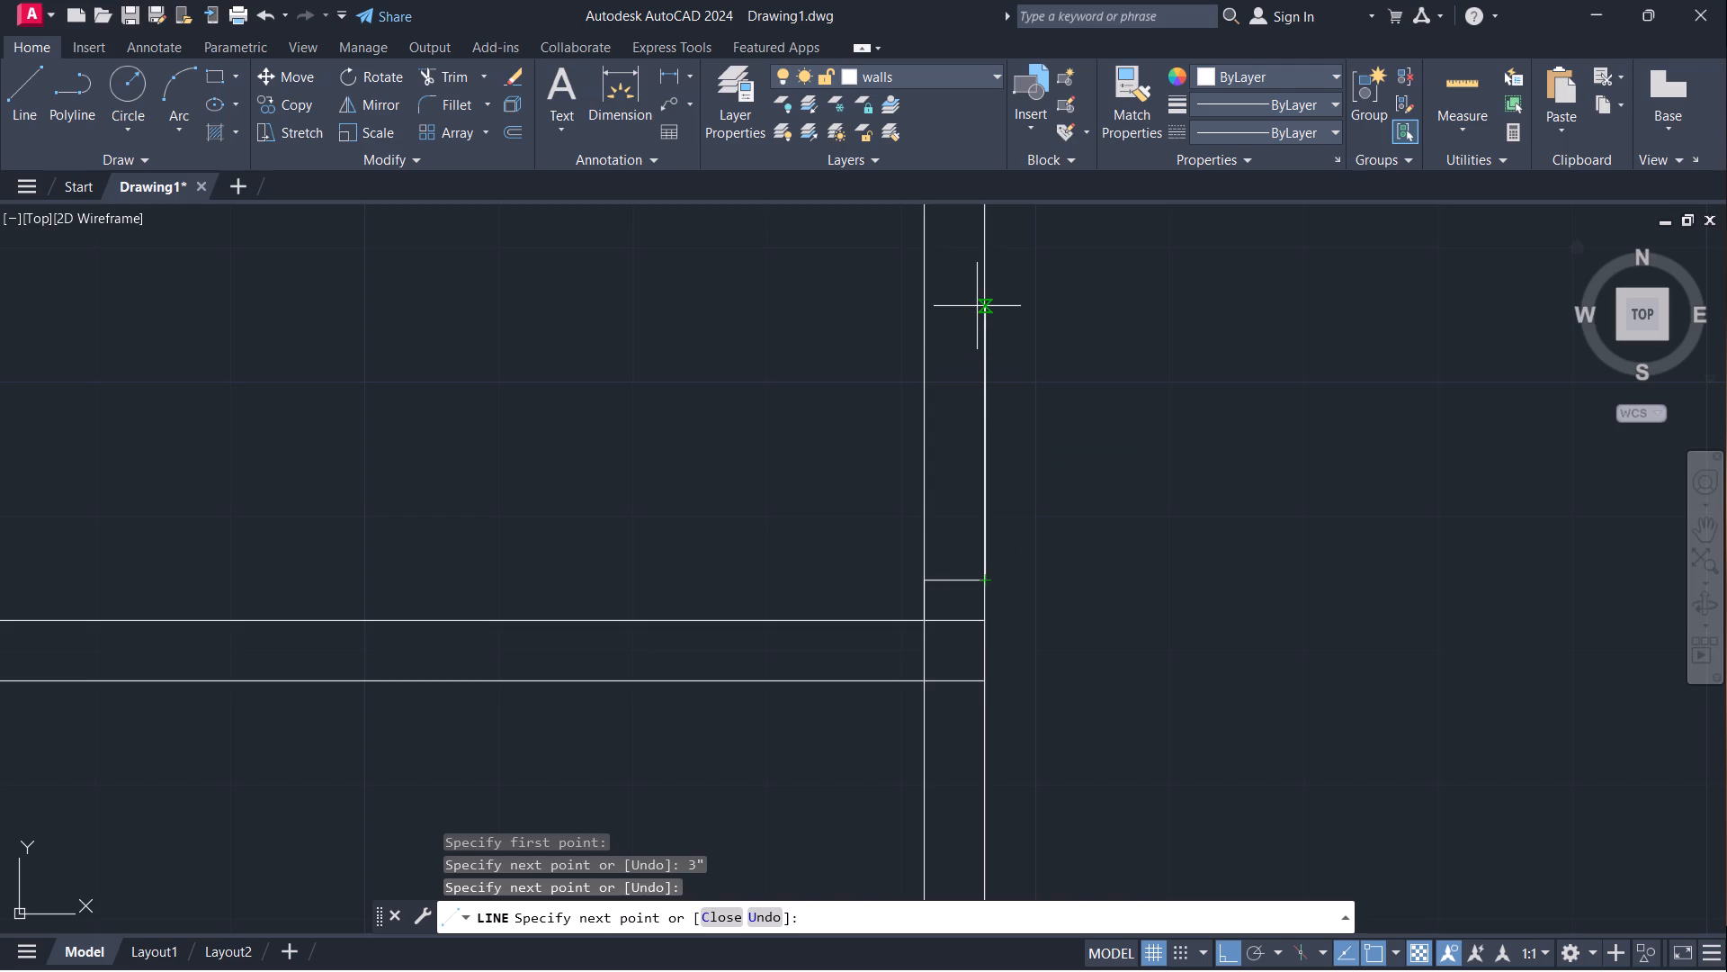
{"action": "key", "text": "3"}
{"action": "type", "text": "'6\""}
{"action": "key", "text": "Return"}
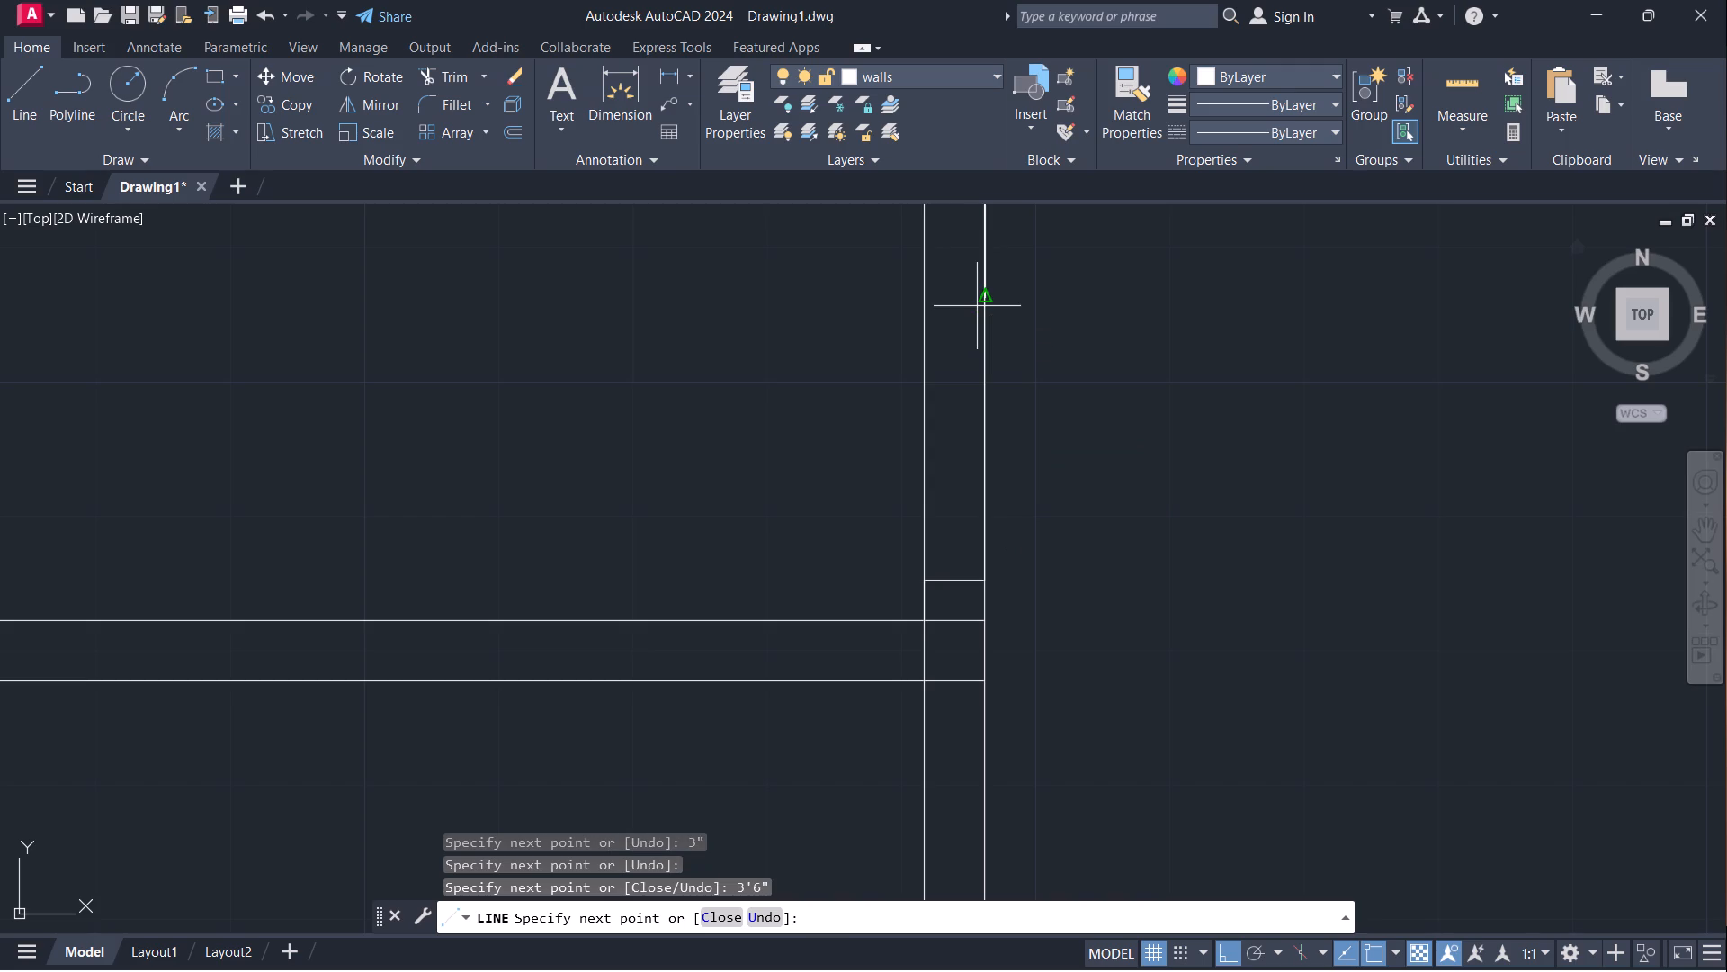
{"action": "scroll", "coordinate": [977, 306], "scroll_direction": "down", "scroll_amount": 4}
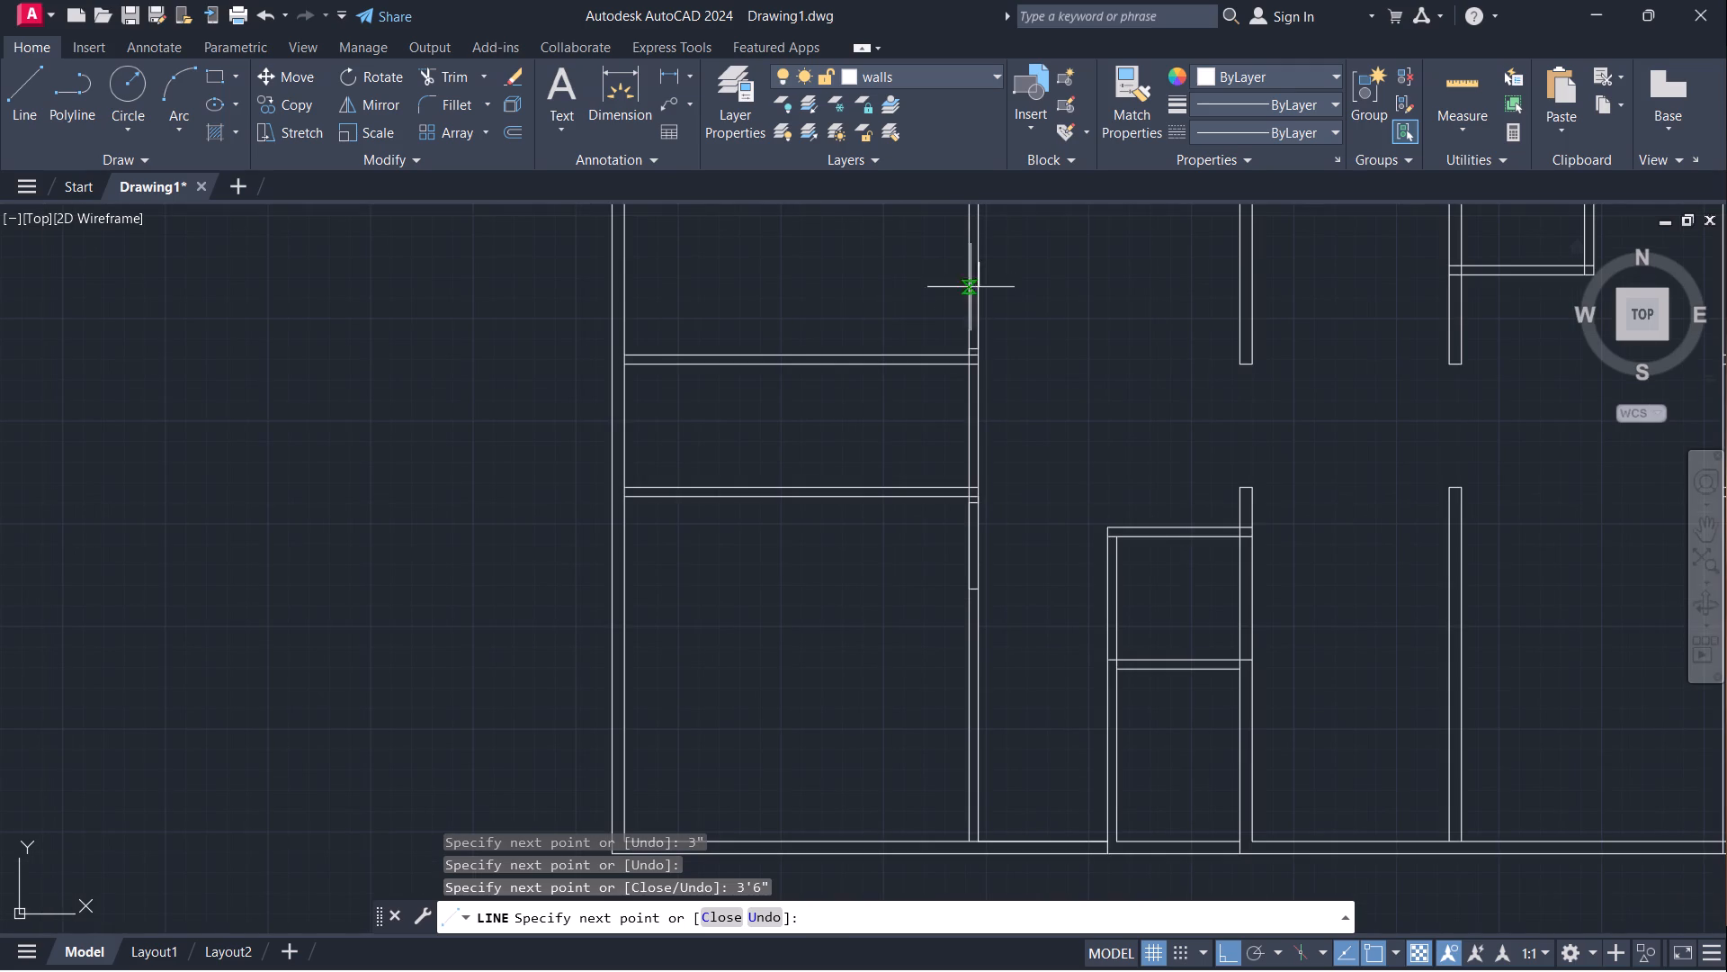
{"action": "scroll", "coordinate": [974, 251], "scroll_direction": "up", "scroll_amount": 3}
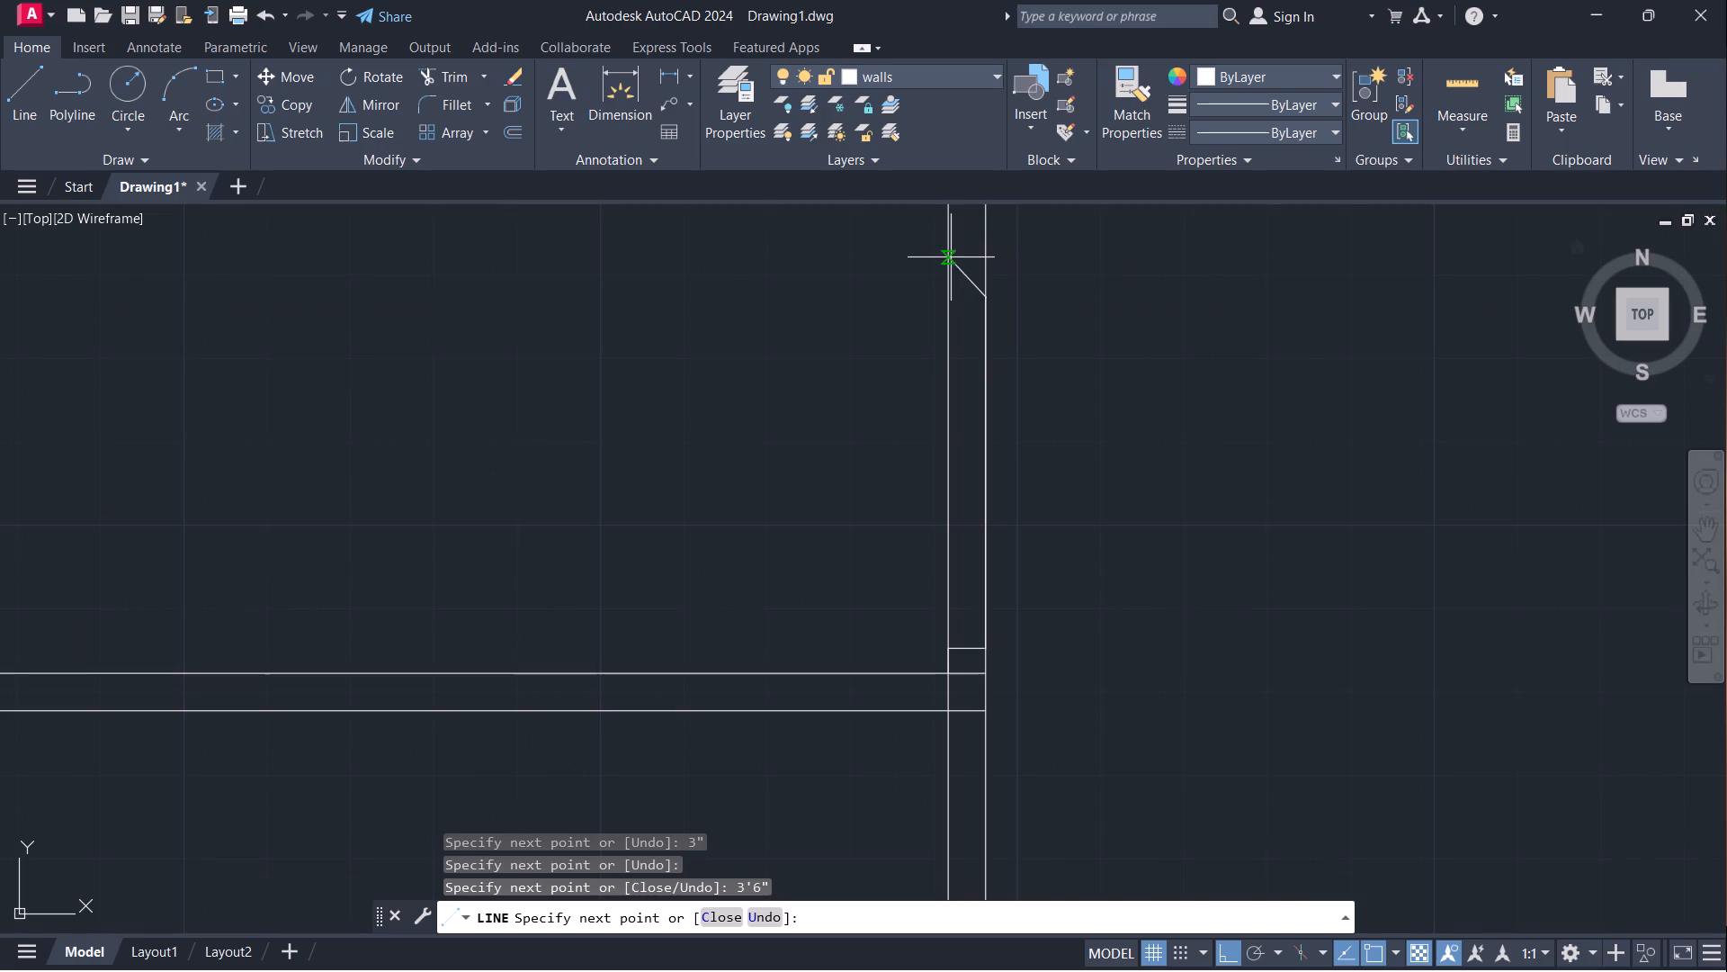
{"action": "left_click", "coordinate": [947, 301]}
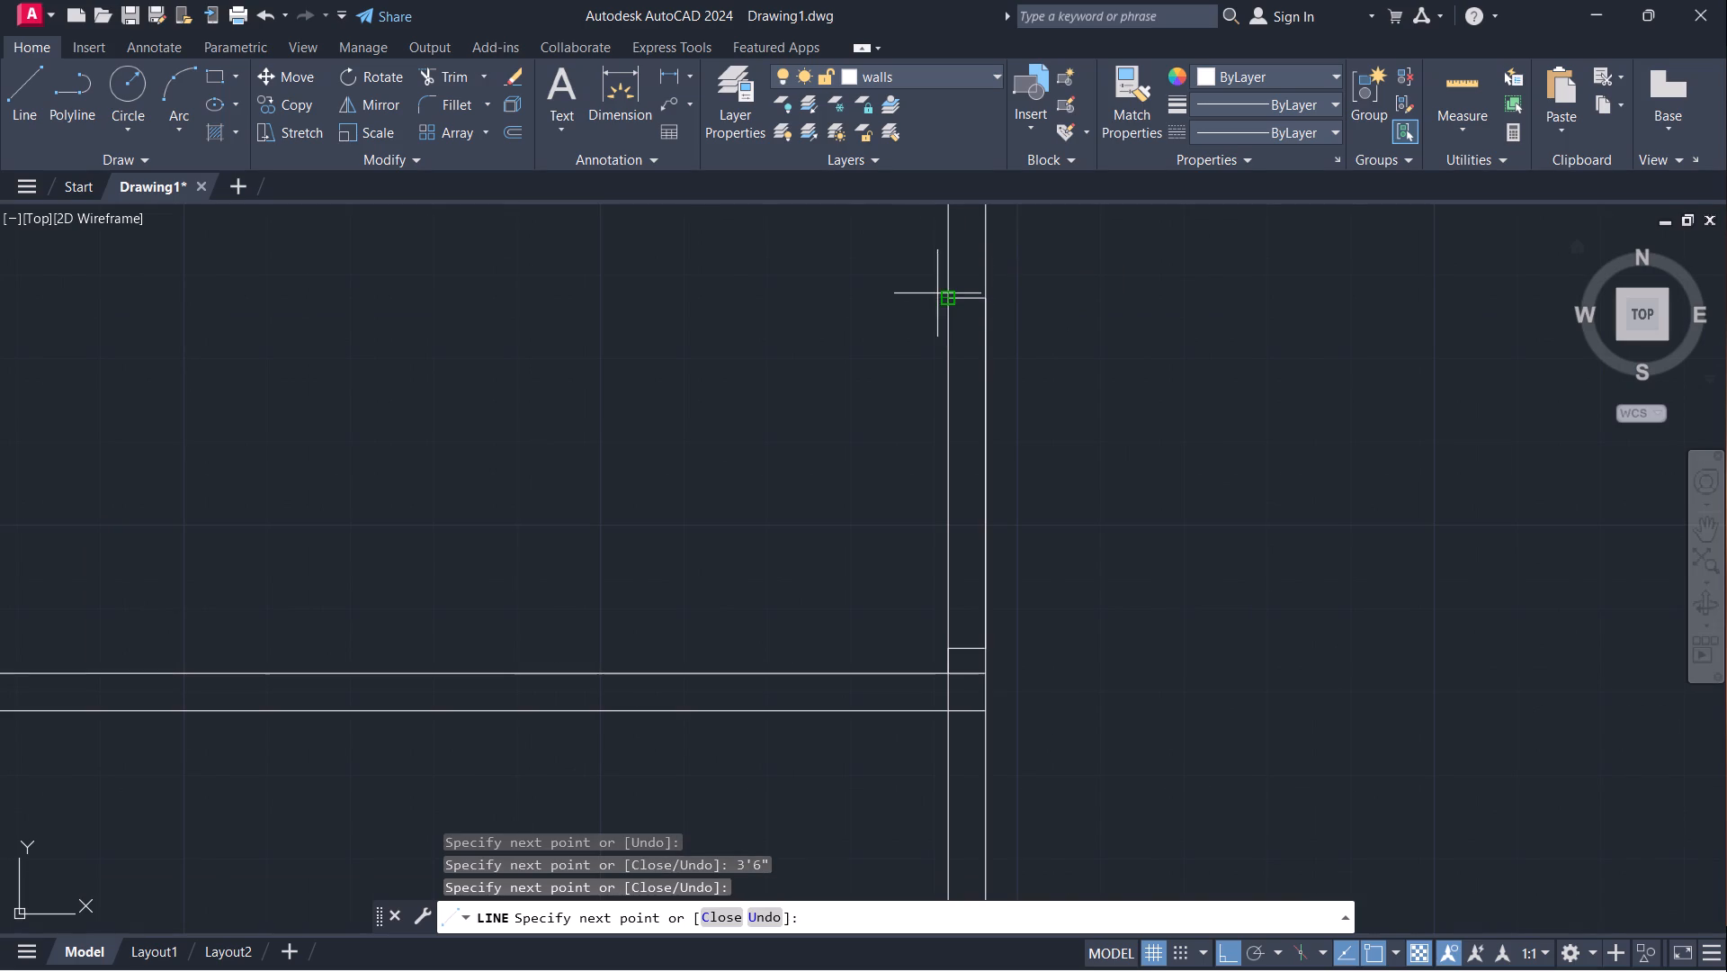
{"action": "key", "text": "Escape"}
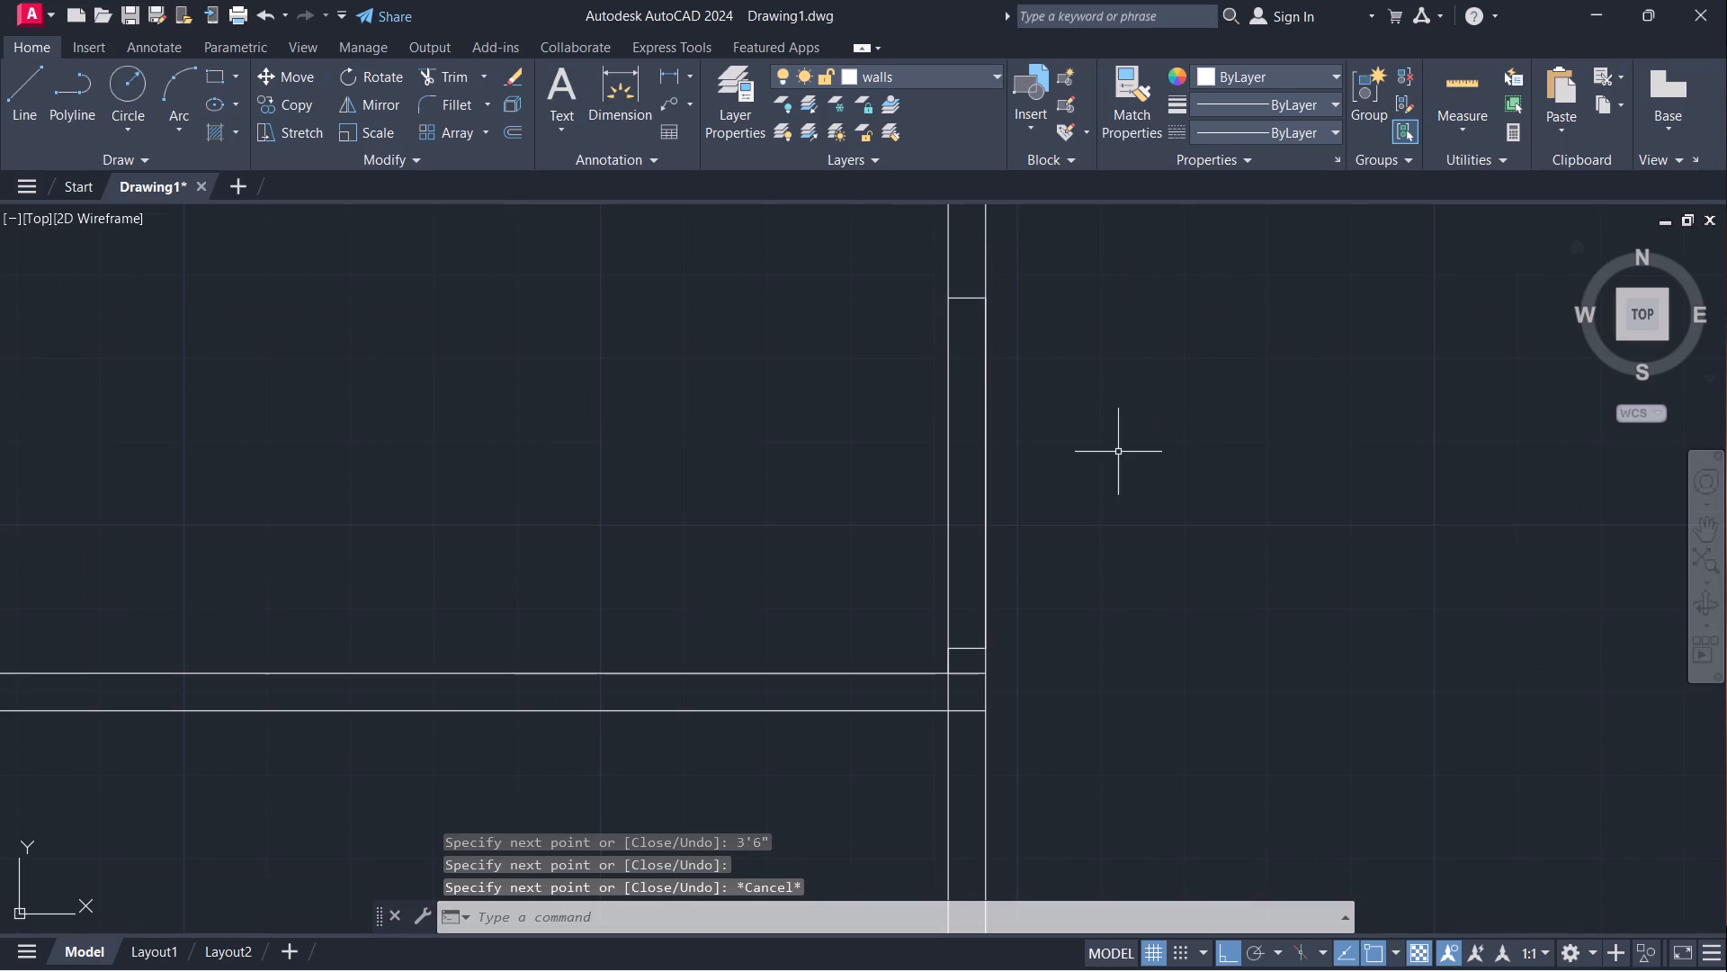
Draw a jamb line across the upper horizontal partition, offset 3" from the left rooms' inner vertical wall.
{"action": "middle_click_drag", "start_coordinate": [1116, 452], "coordinate": [1472, 310]}
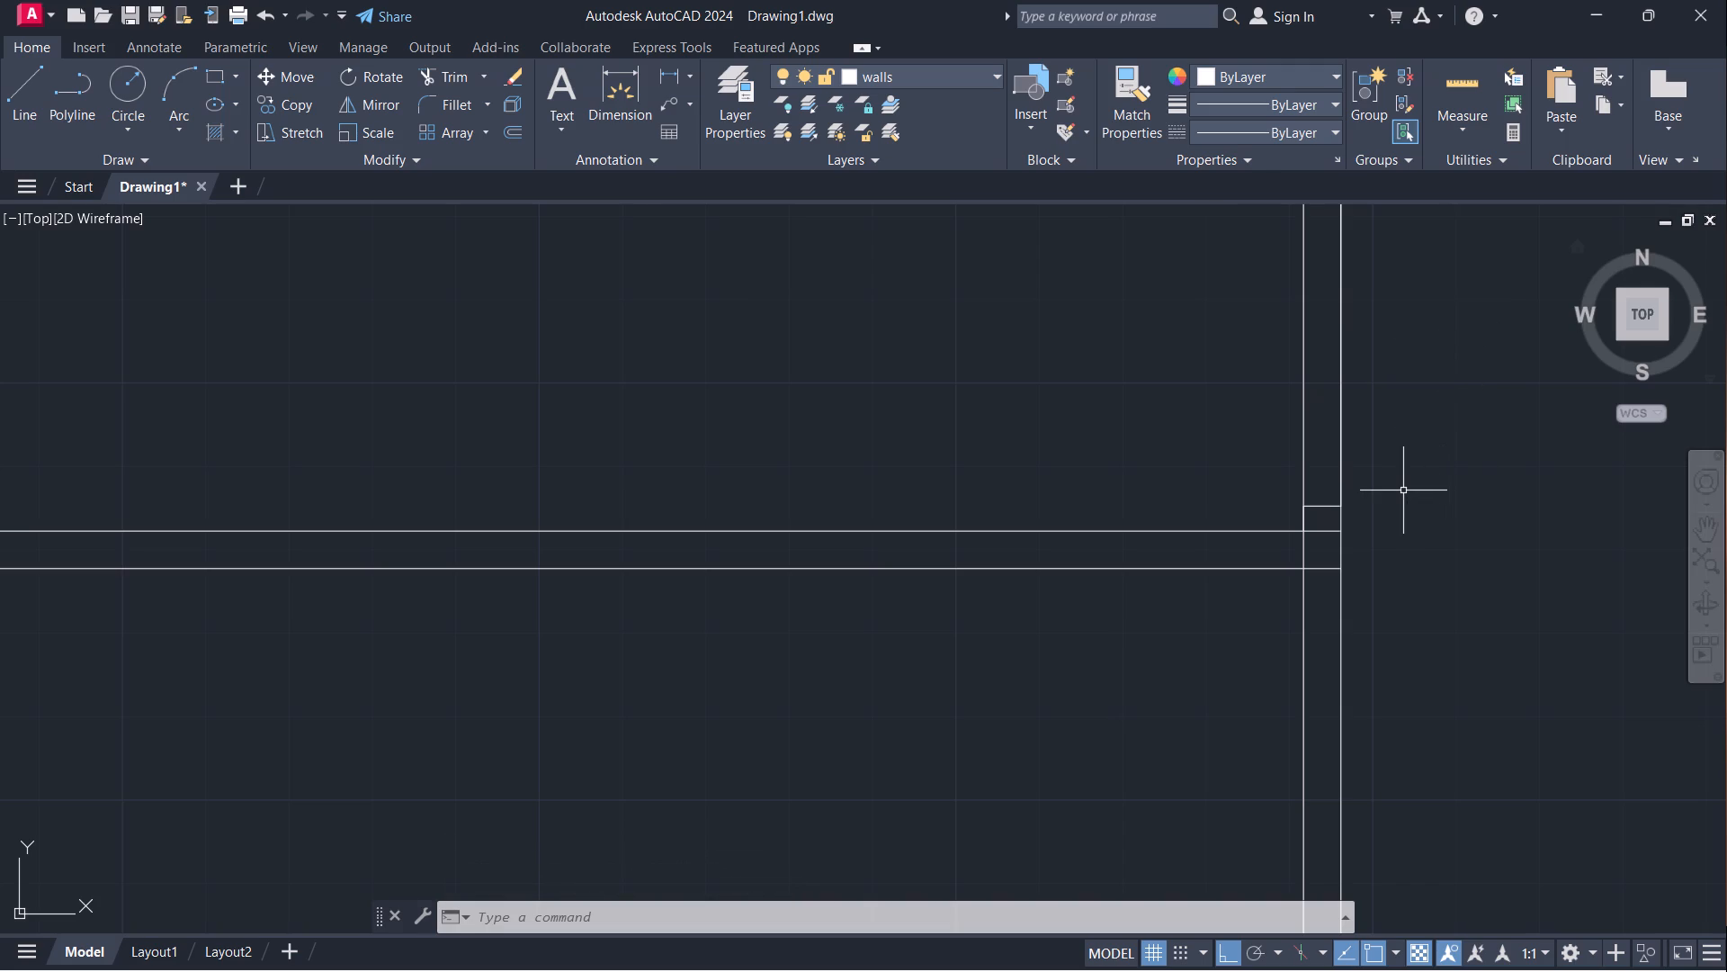
{"action": "key", "text": "l"}
{"action": "key", "text": "Return"}
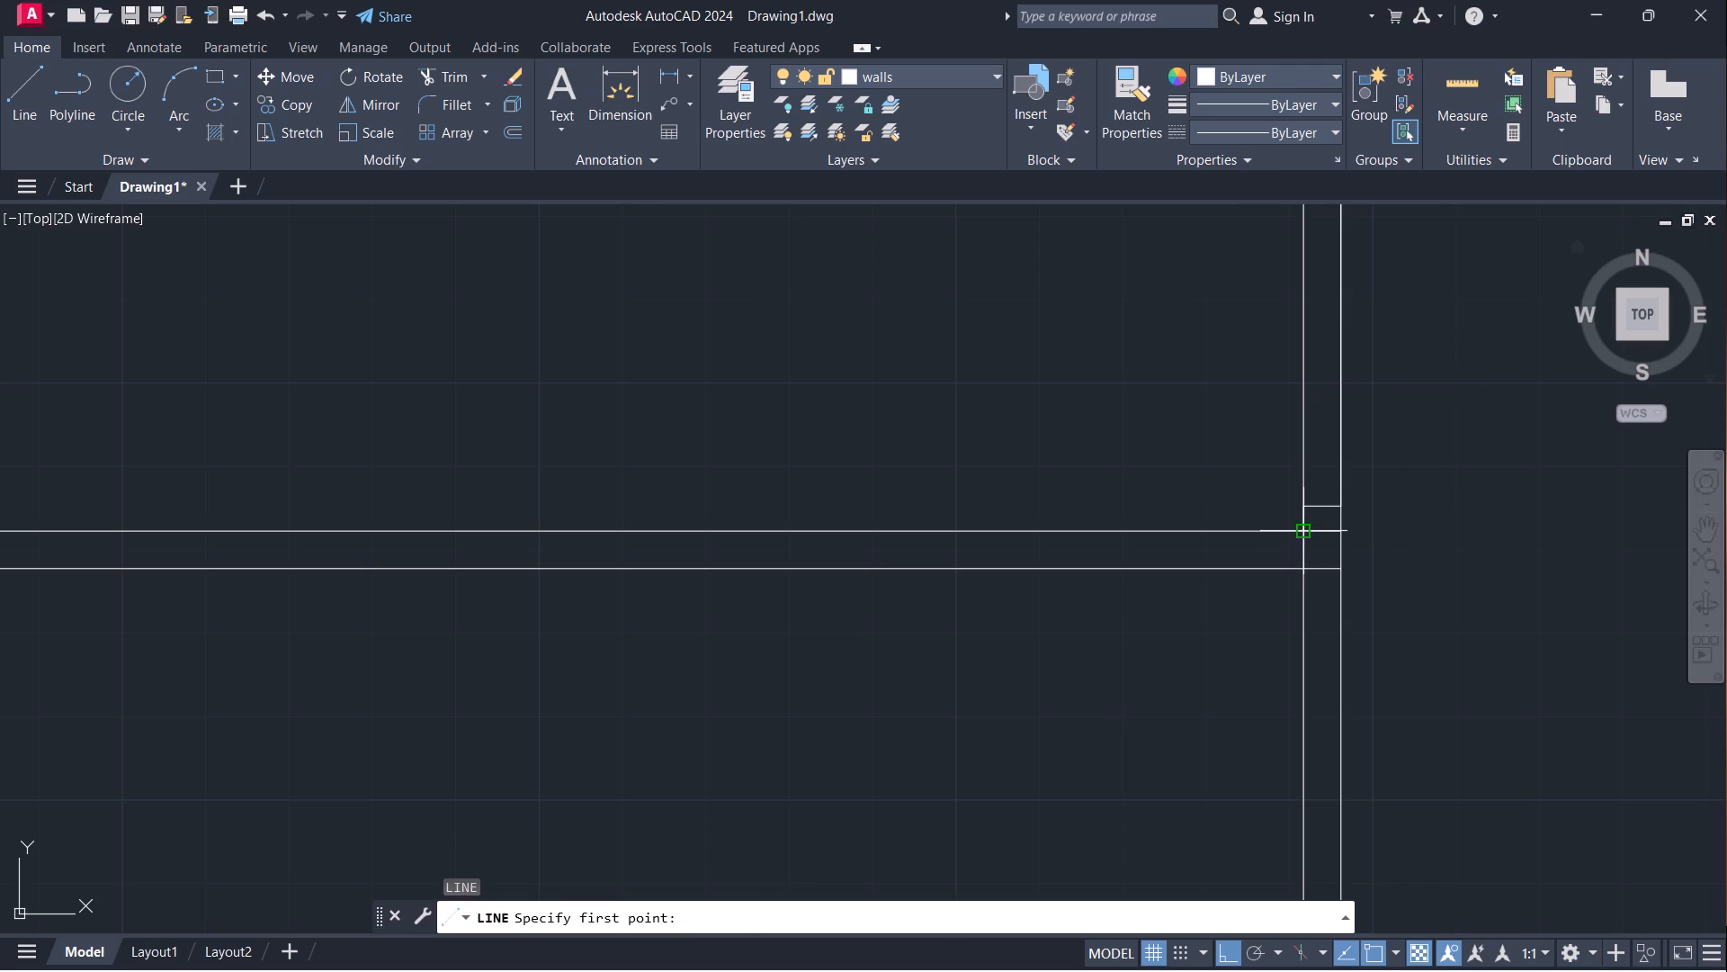
{"action": "left_click", "coordinate": [1301, 529]}
{"action": "key", "text": "3"}
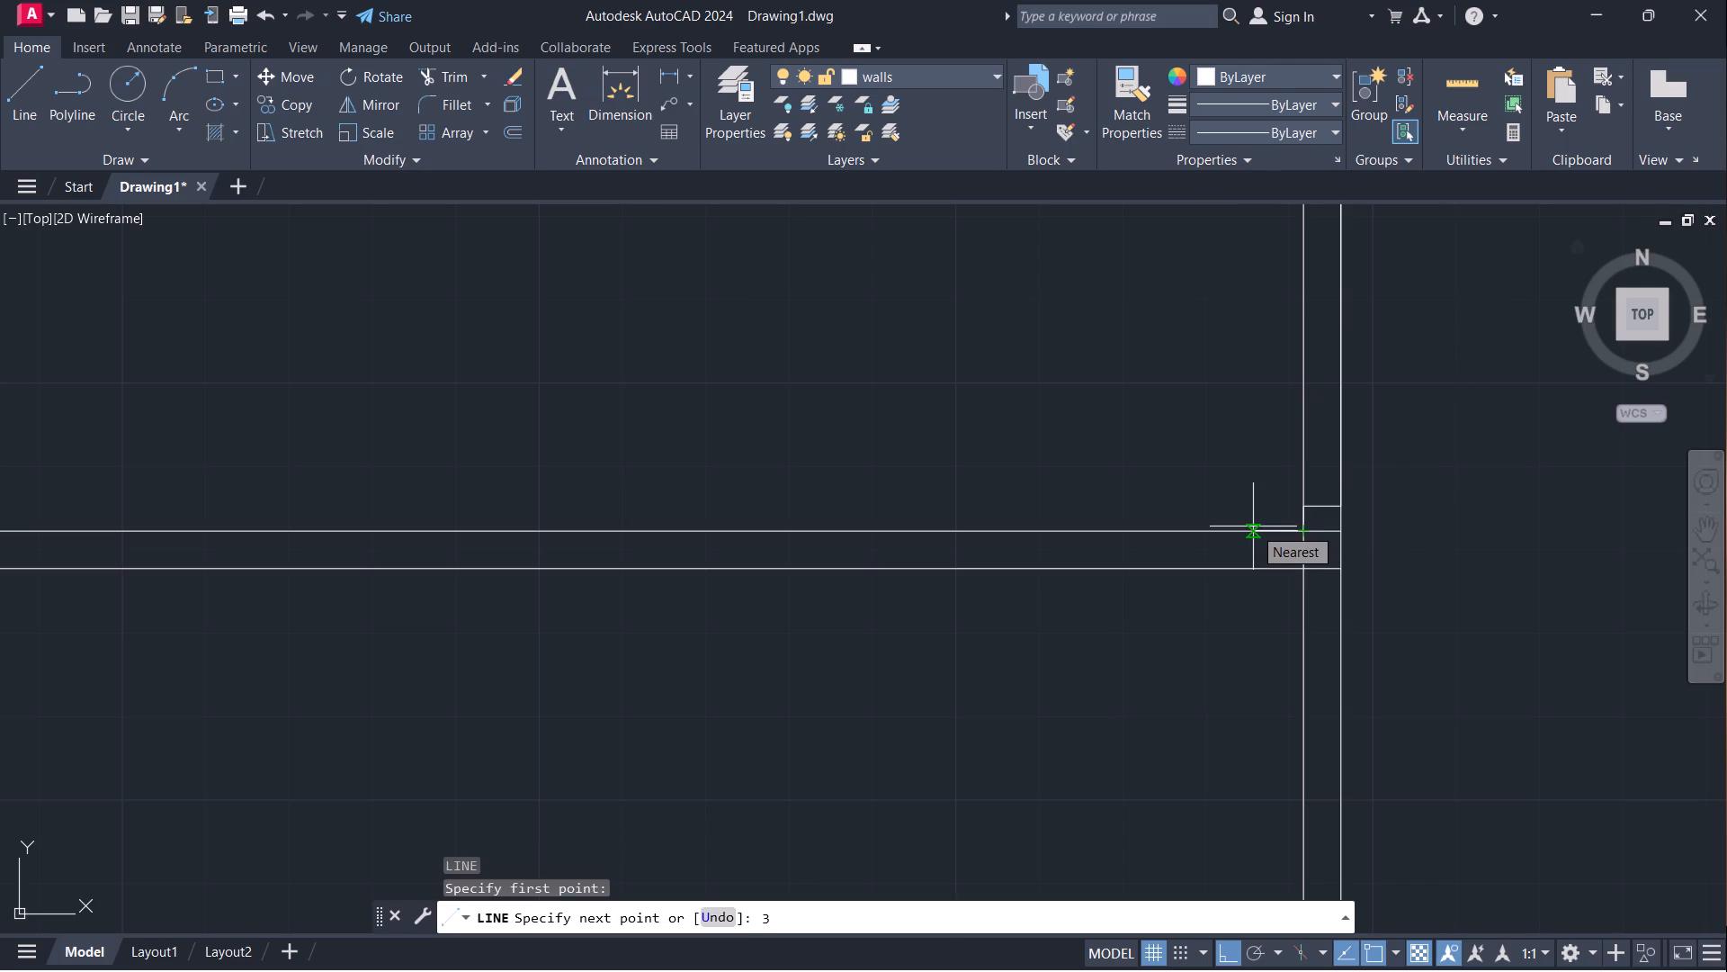
{"action": "key", "text": "shift+quotedbl"}
{"action": "key", "text": "Return"}
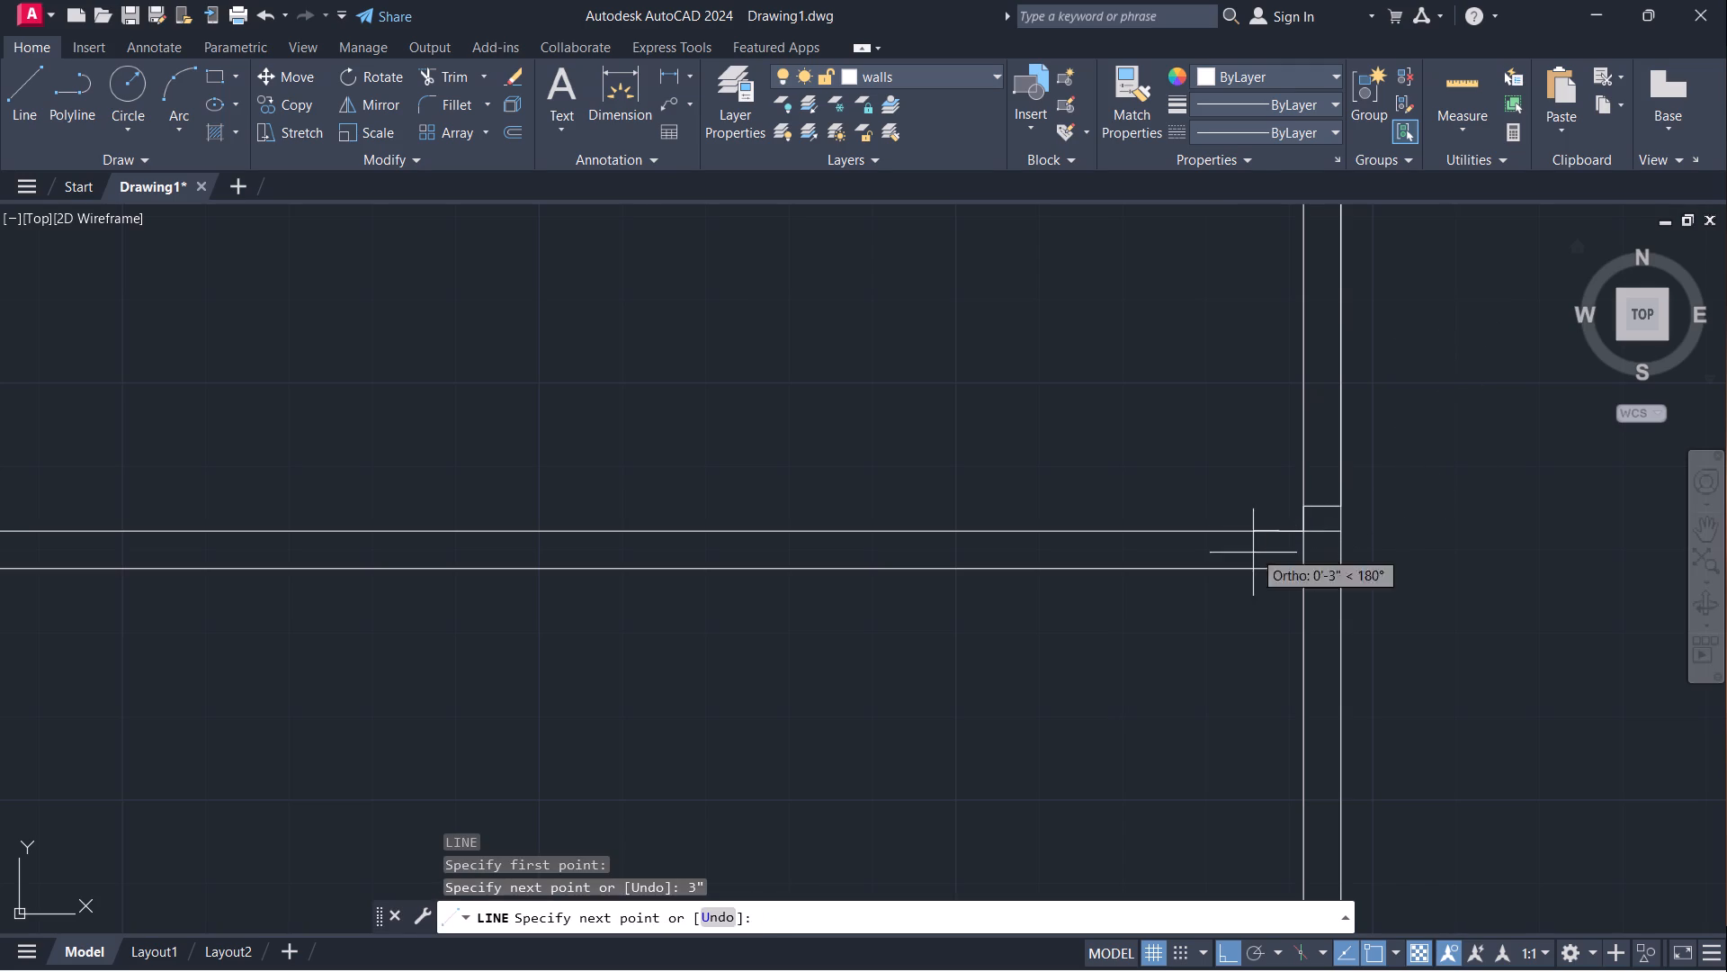
{"action": "left_click", "coordinate": [1277, 569]}
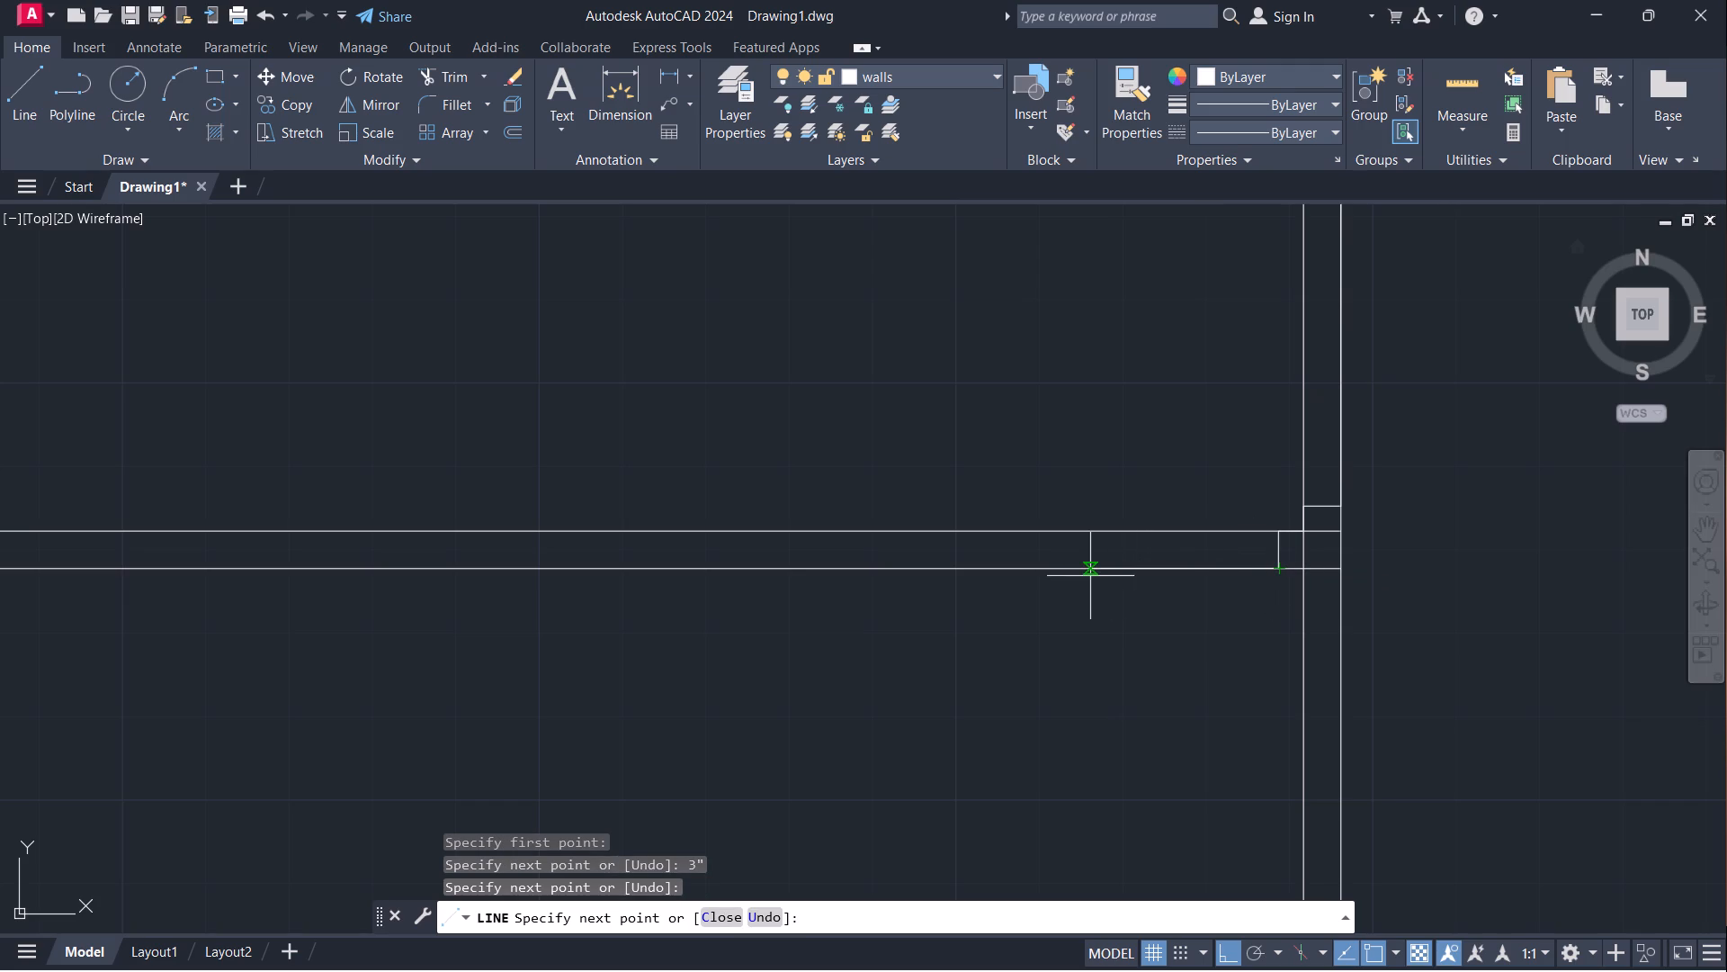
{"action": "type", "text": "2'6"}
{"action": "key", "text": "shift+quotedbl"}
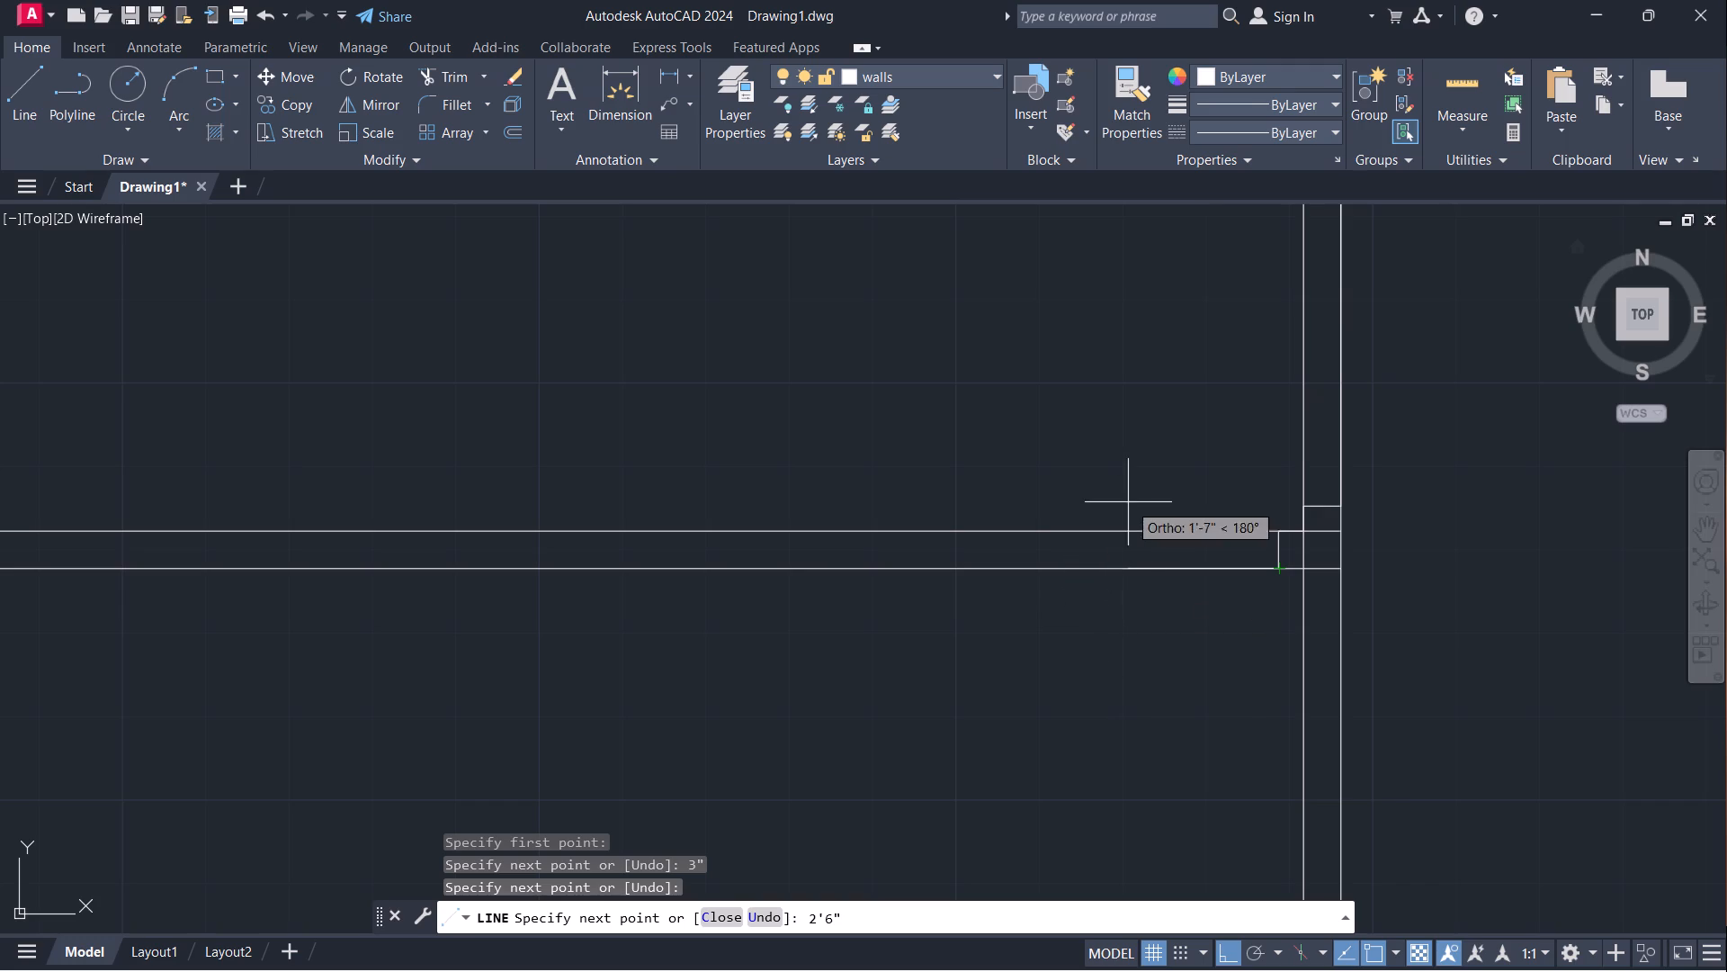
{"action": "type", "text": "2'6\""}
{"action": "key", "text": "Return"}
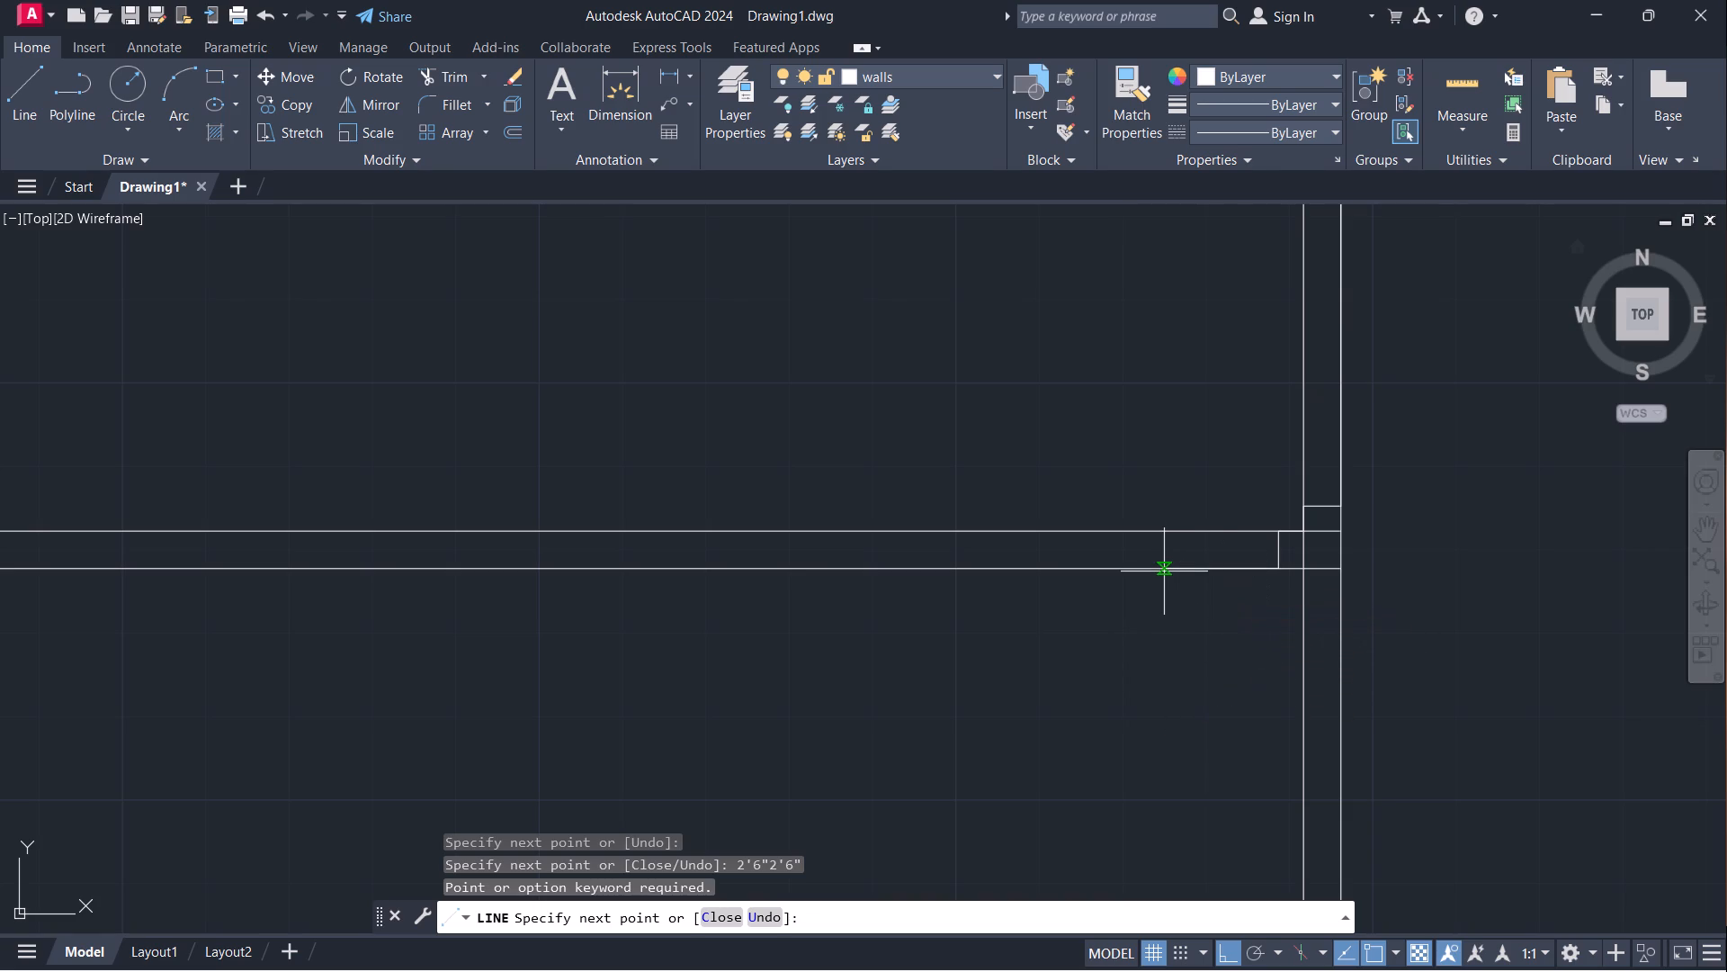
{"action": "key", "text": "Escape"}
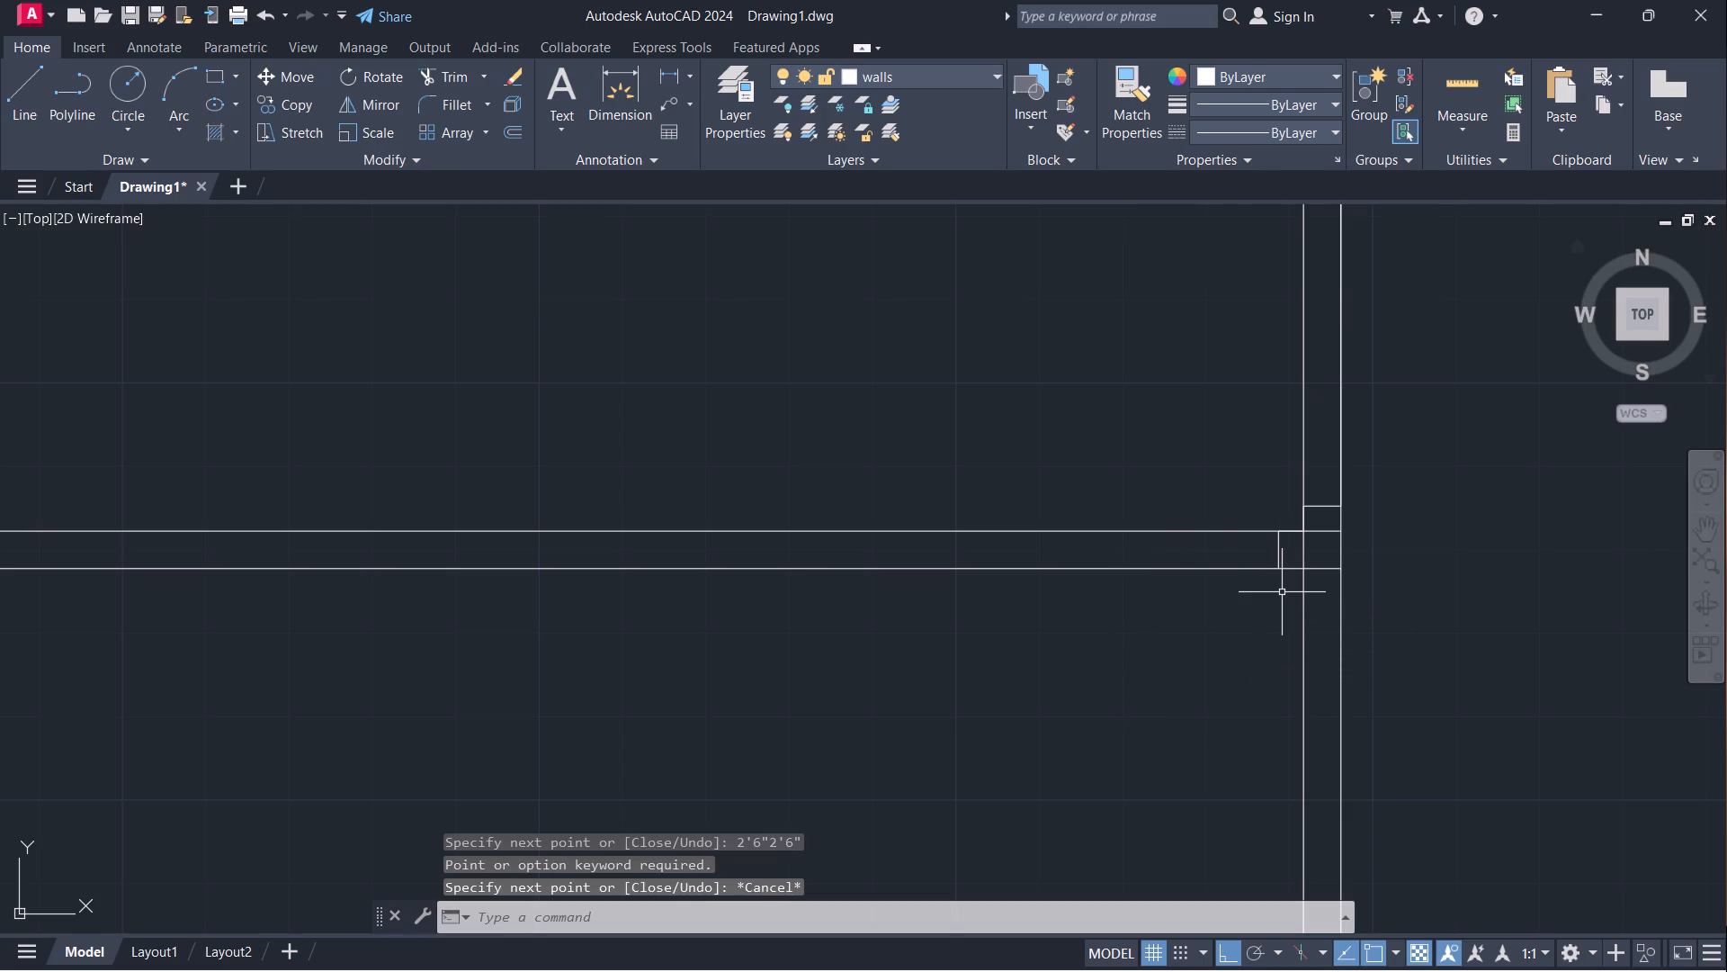
Complete the 2'6" door opening outline in the upper horizontal partition, running from the existing jamb line away from the inner vertical wall.
{"action": "key", "text": "l"}
{"action": "key", "text": "Return"}
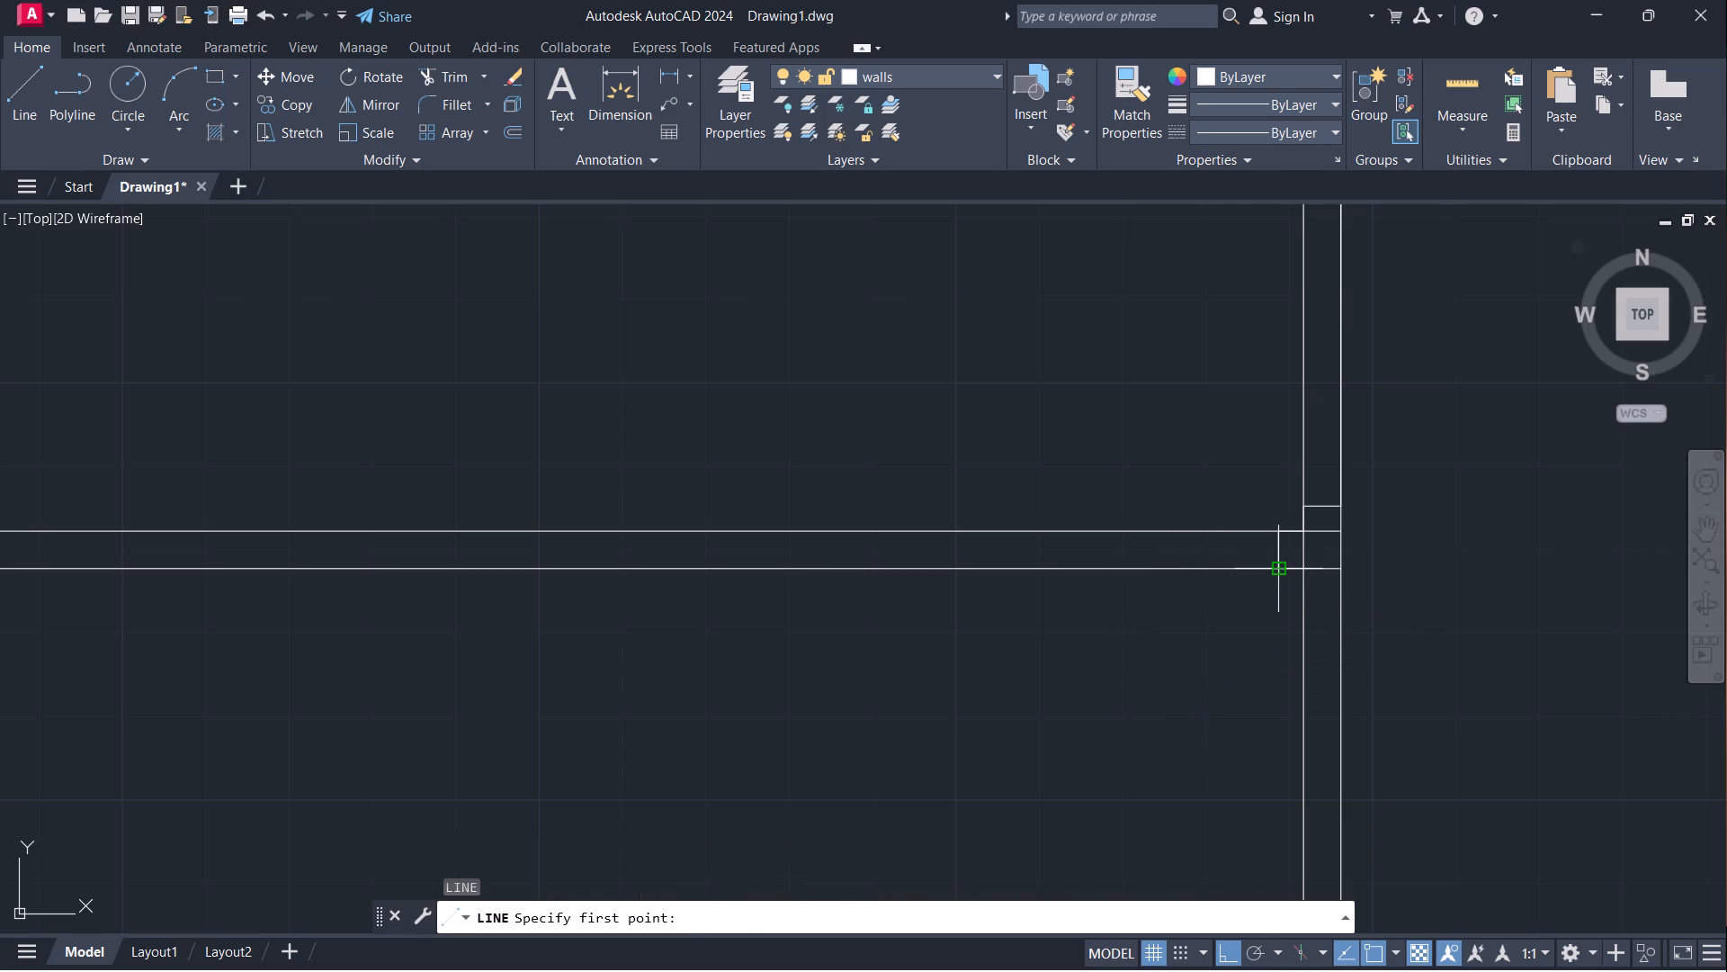
{"action": "left_click", "coordinate": [1284, 570]}
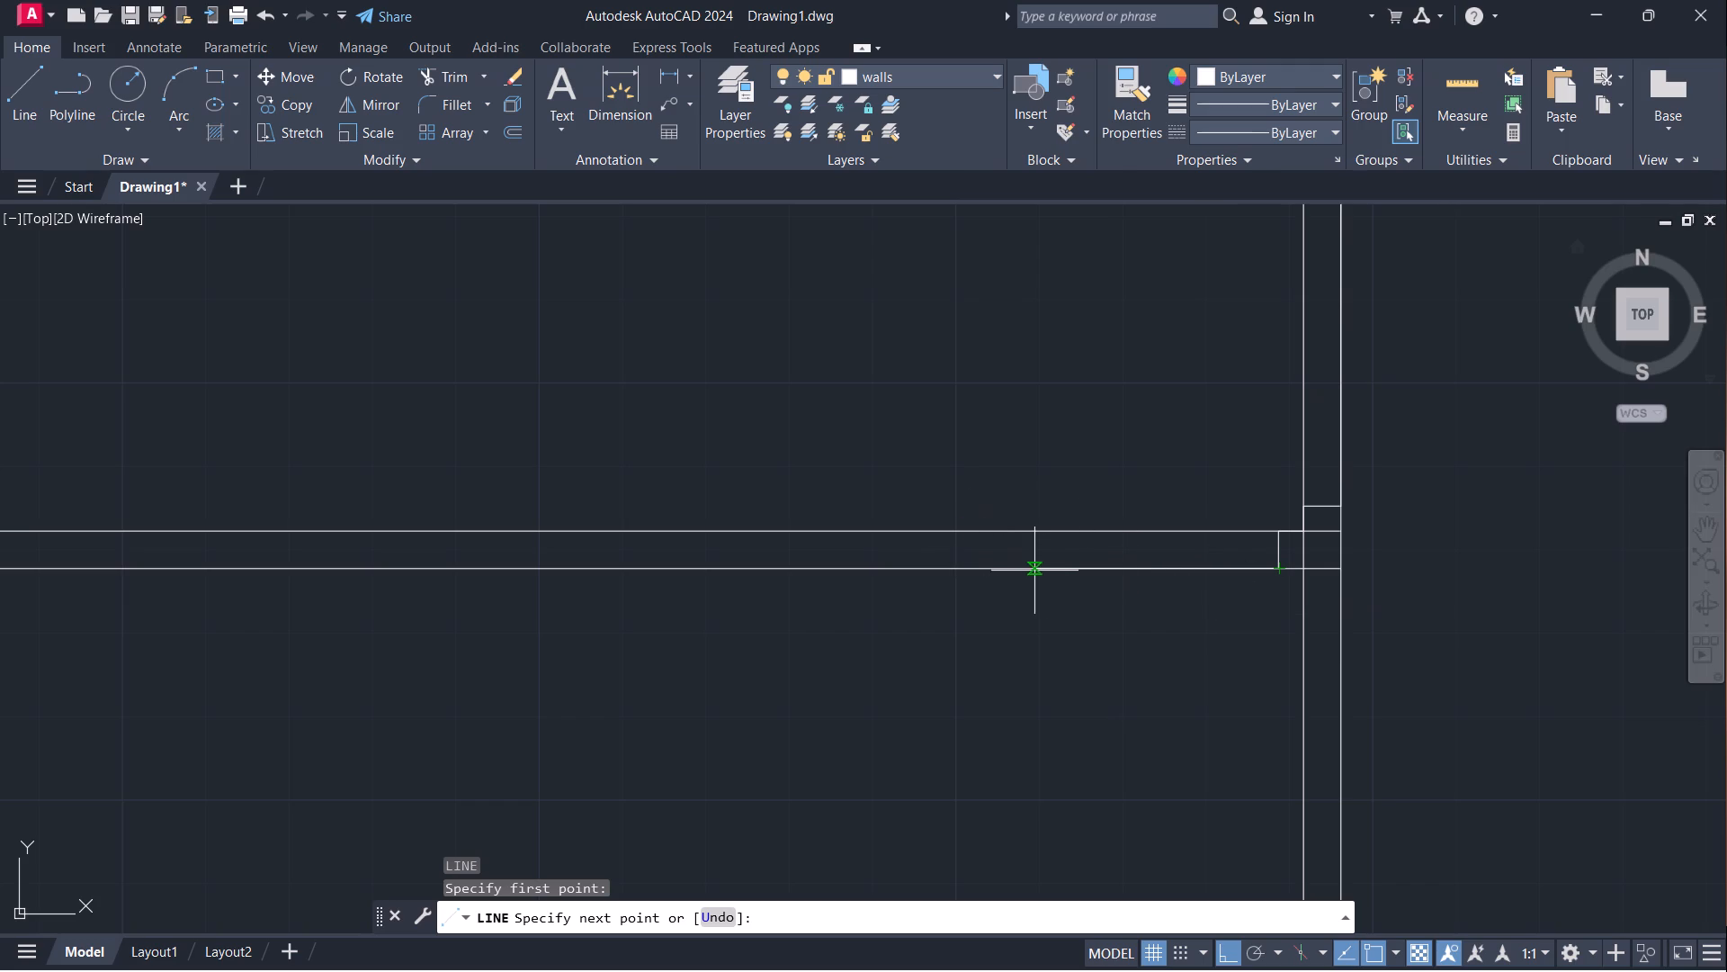
{"action": "type", "text": "2'6"}
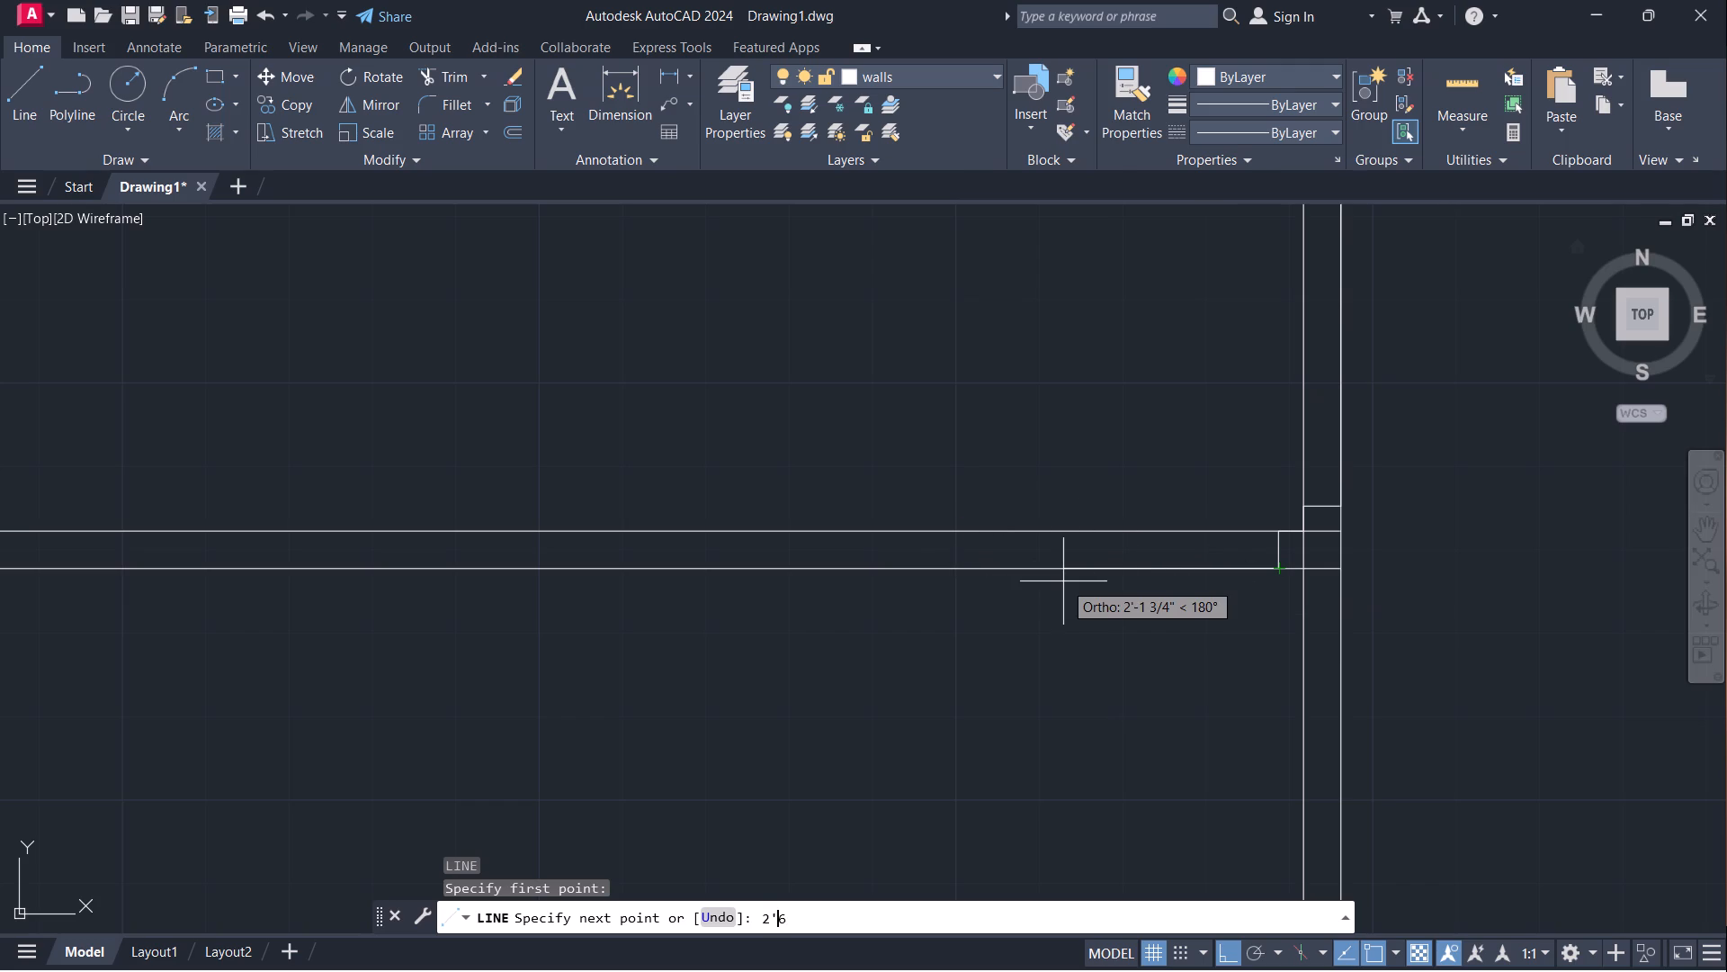
{"action": "key", "text": "shift+quotedbl"}
{"action": "key", "text": "Return"}
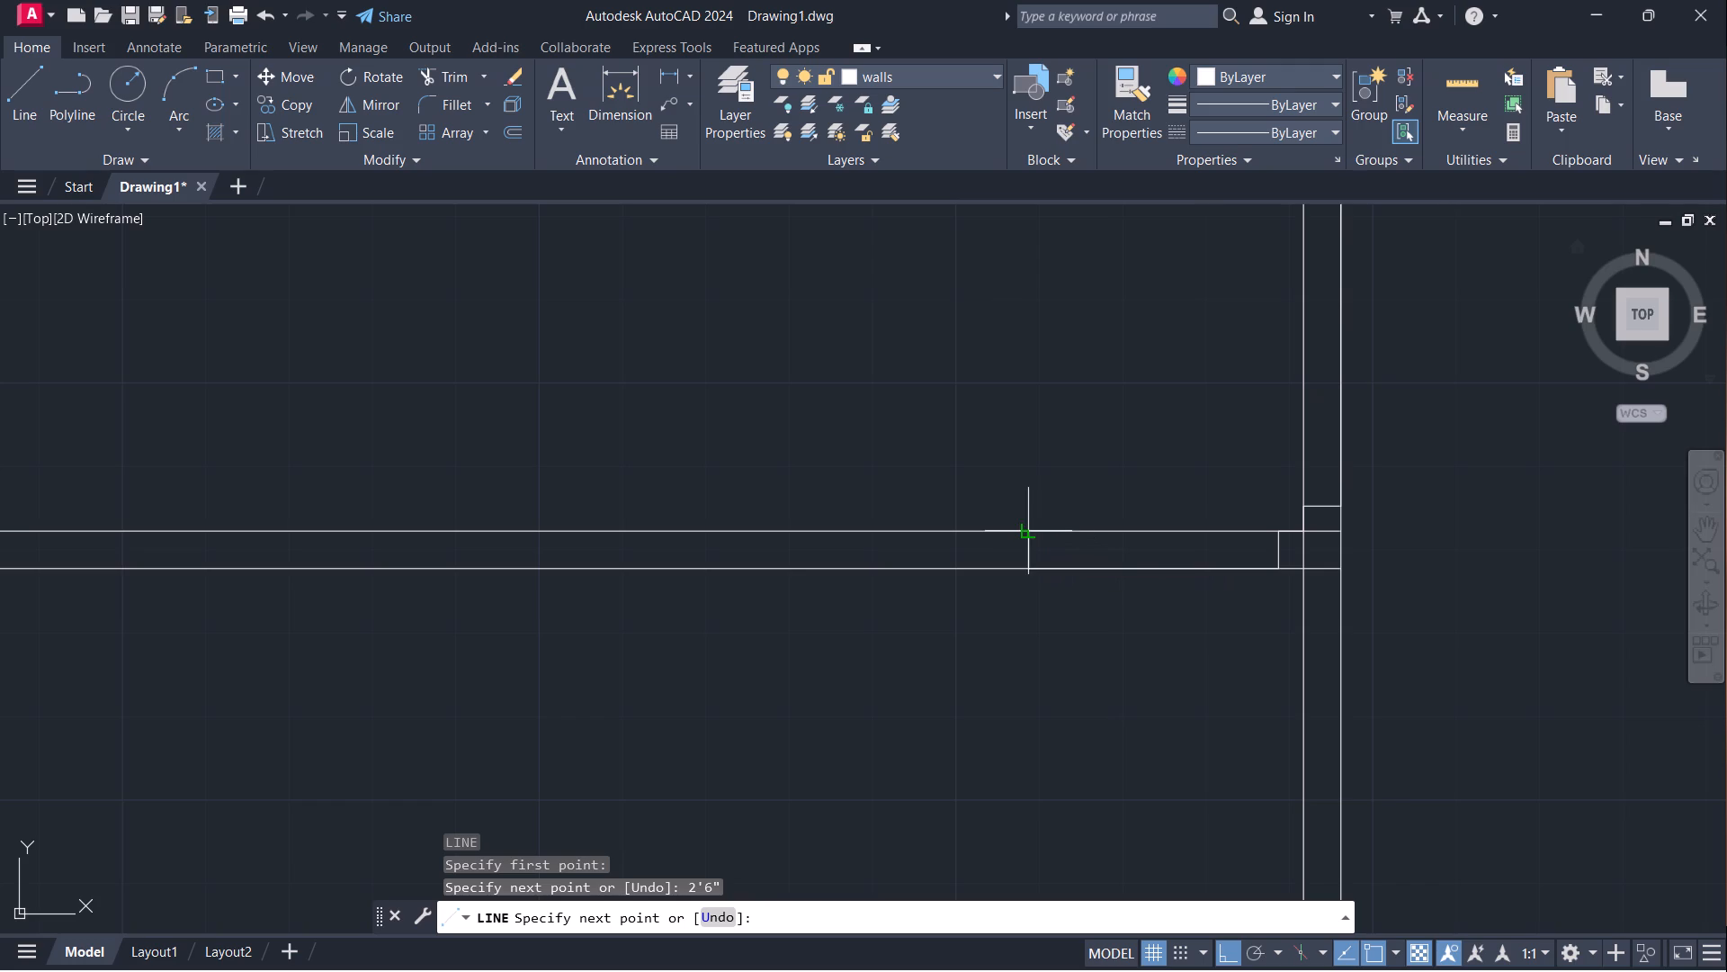
{"action": "left_click", "coordinate": [1028, 533]}
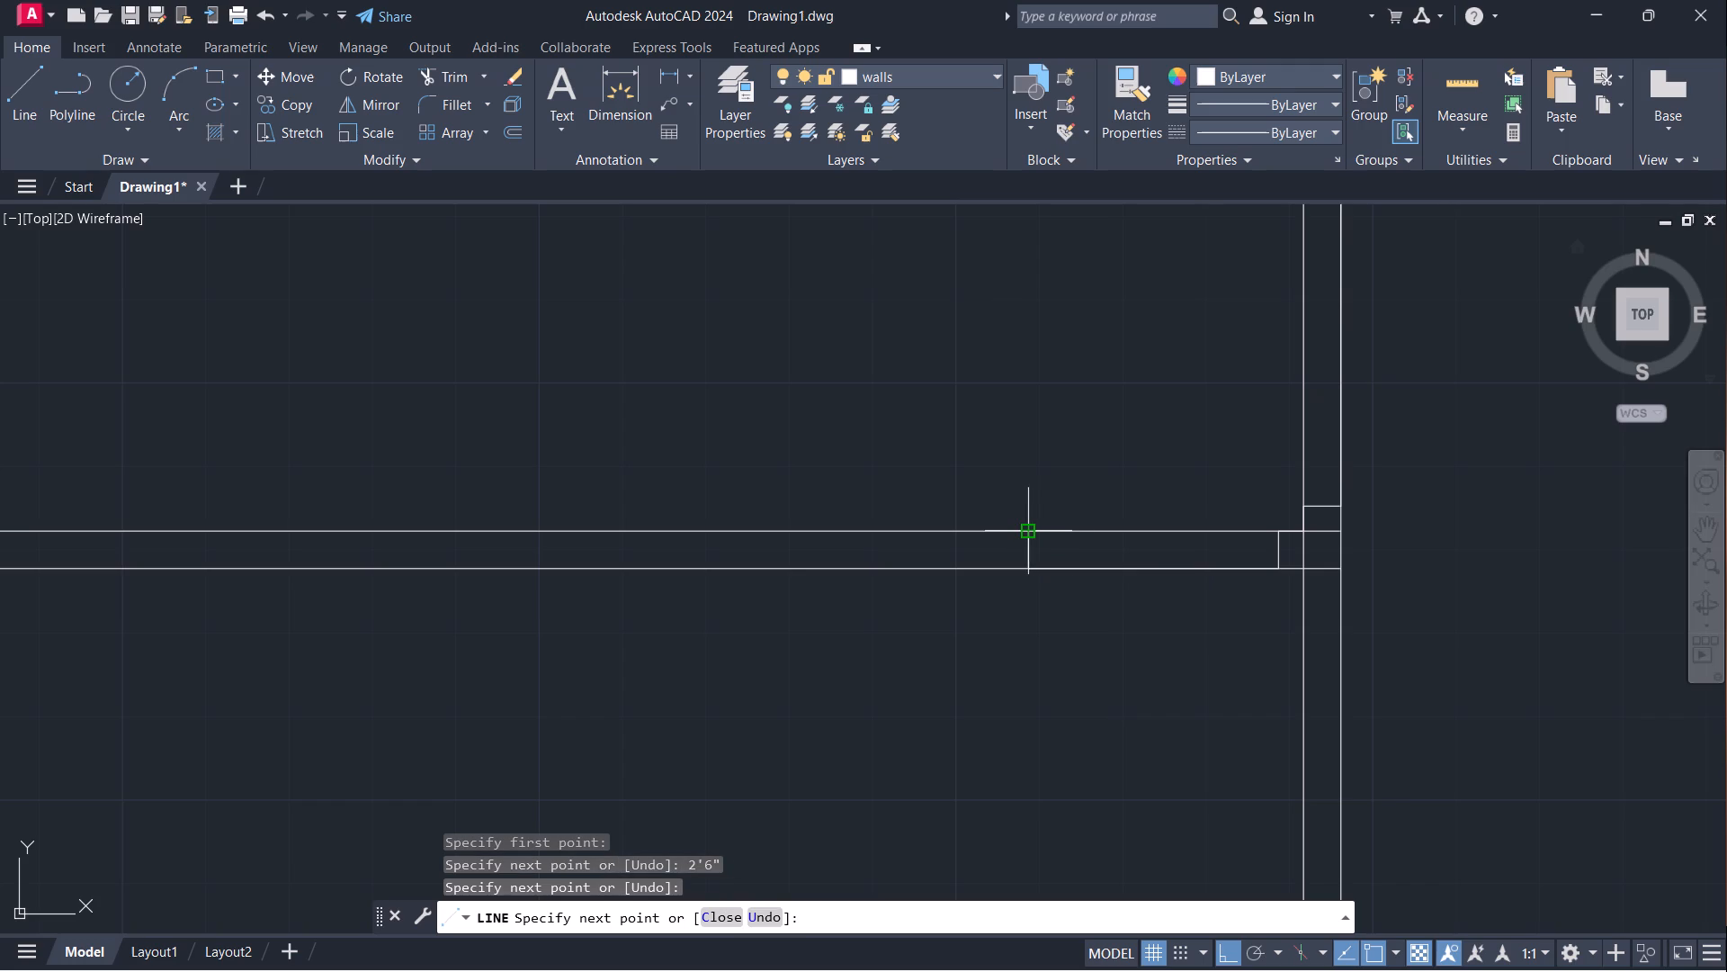
{"action": "key", "text": "Escape"}
Offset the inner face of the left exterior wall 7' into the room between the two horizontal partitions.
{"action": "scroll", "coordinate": [1047, 412], "scroll_direction": "down", "scroll_amount": 3}
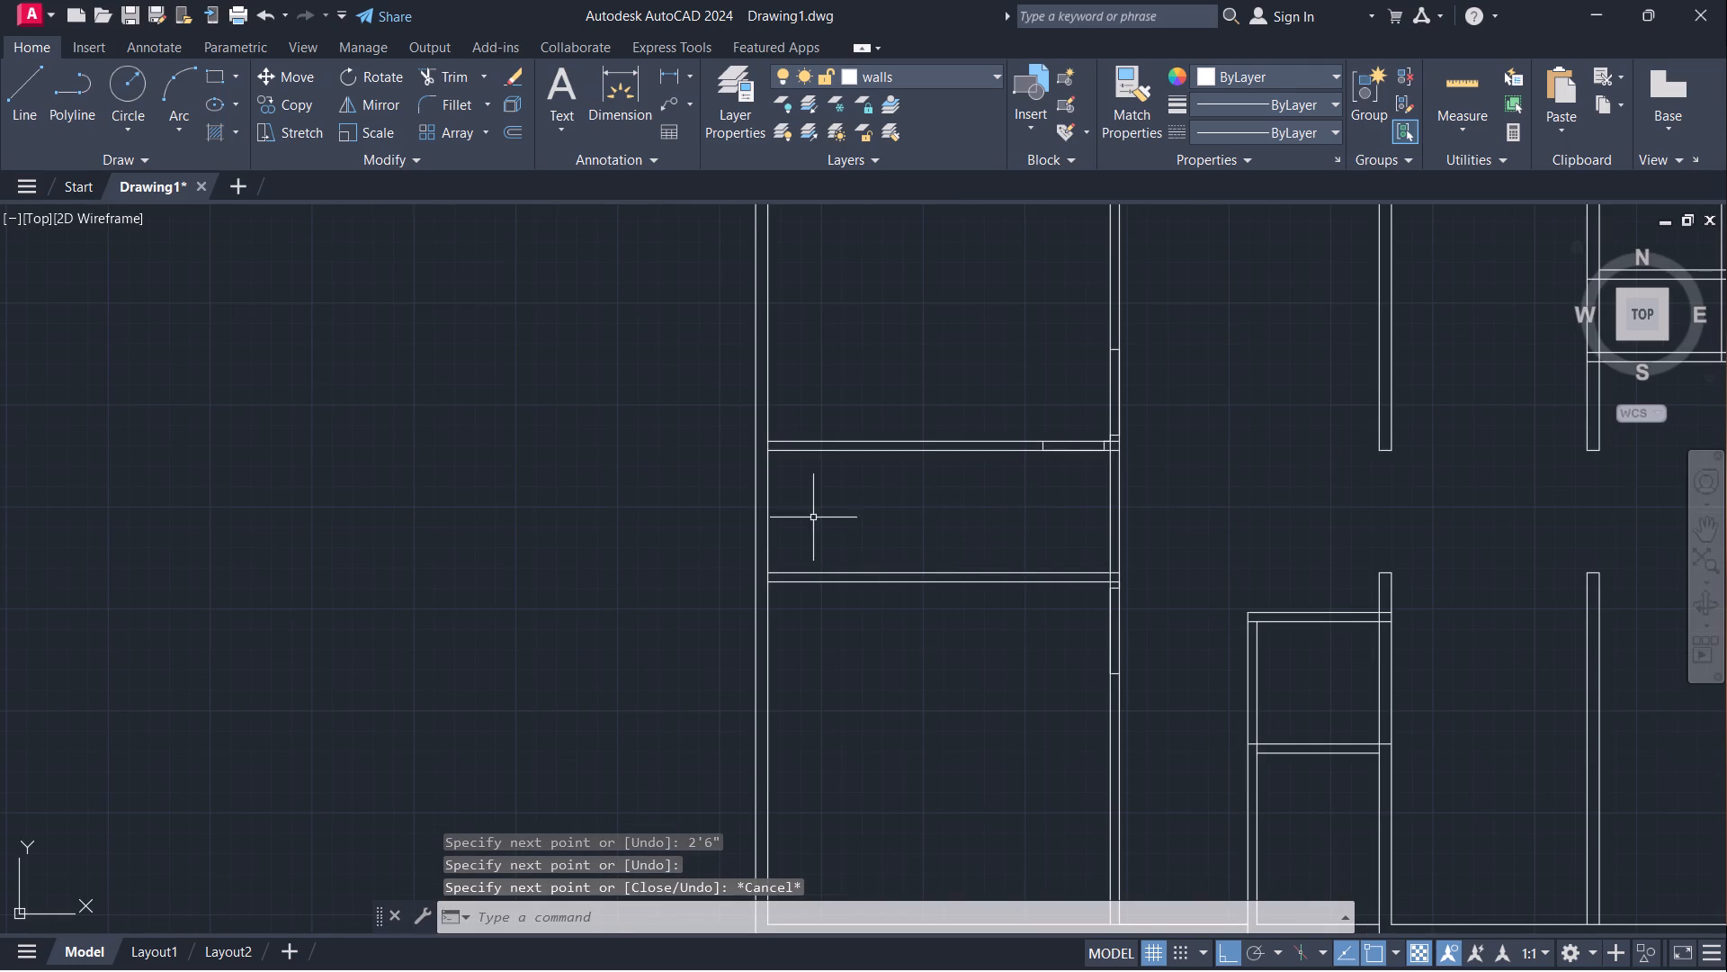
{"action": "scroll", "coordinate": [803, 514], "scroll_direction": "up", "scroll_amount": 1}
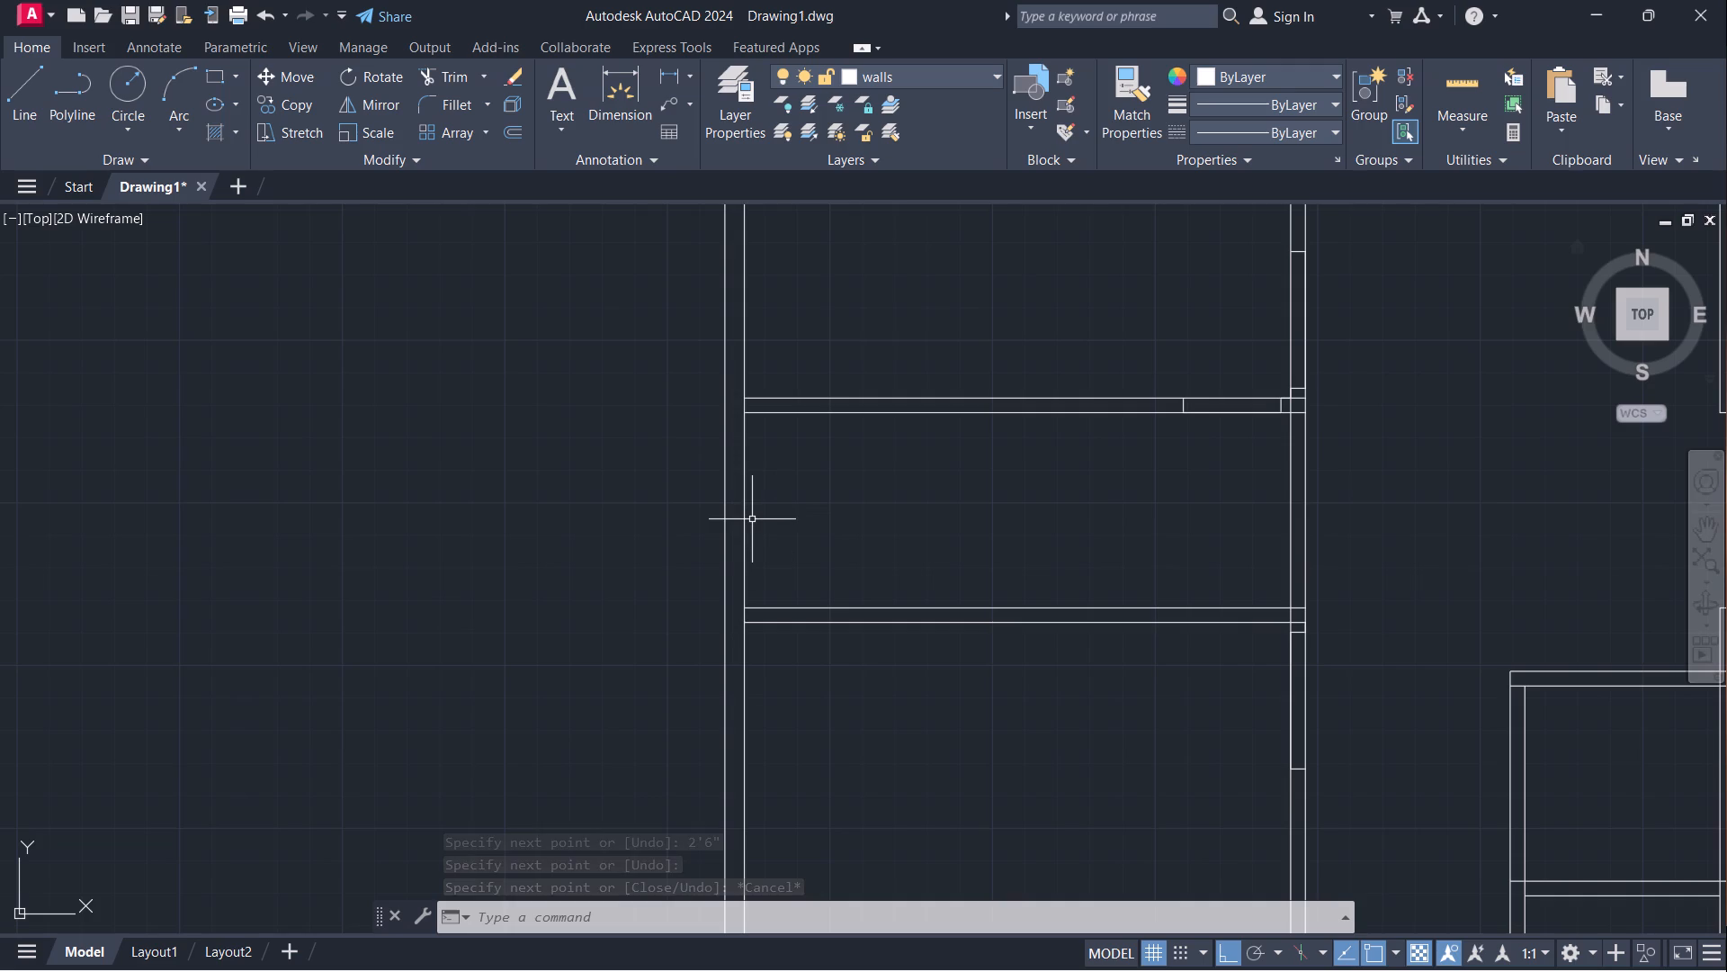
{"action": "left_click", "coordinate": [742, 508]}
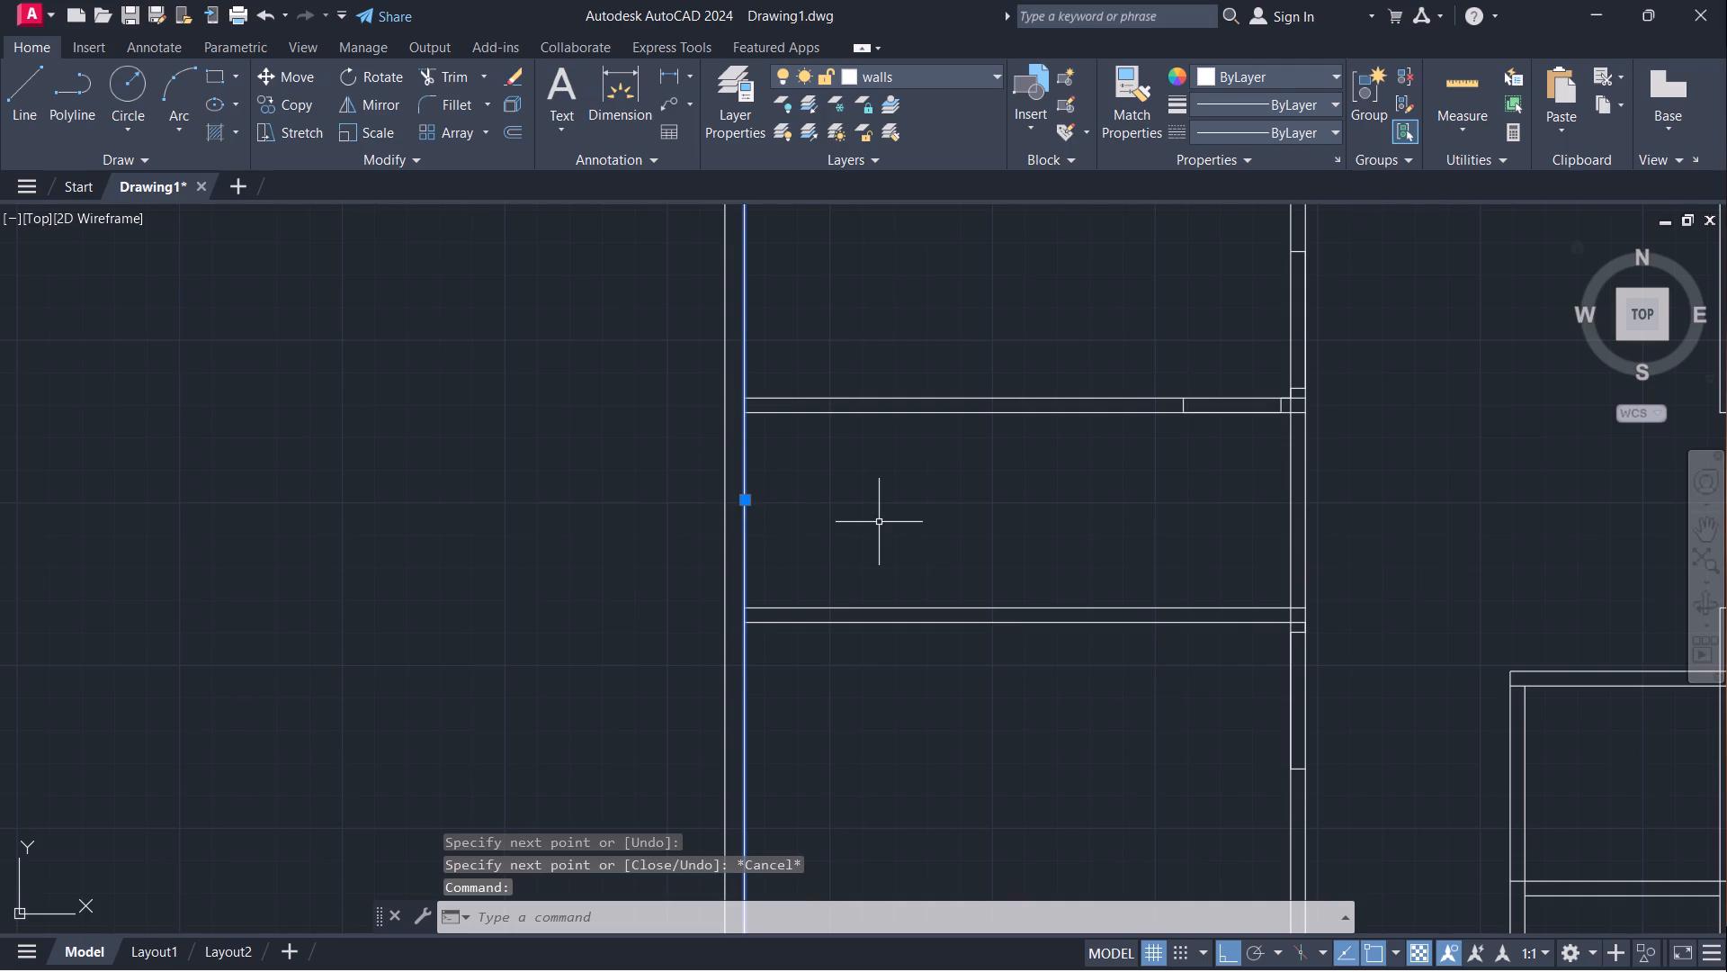
{"action": "key", "text": "o"}
{"action": "key", "text": "Return"}
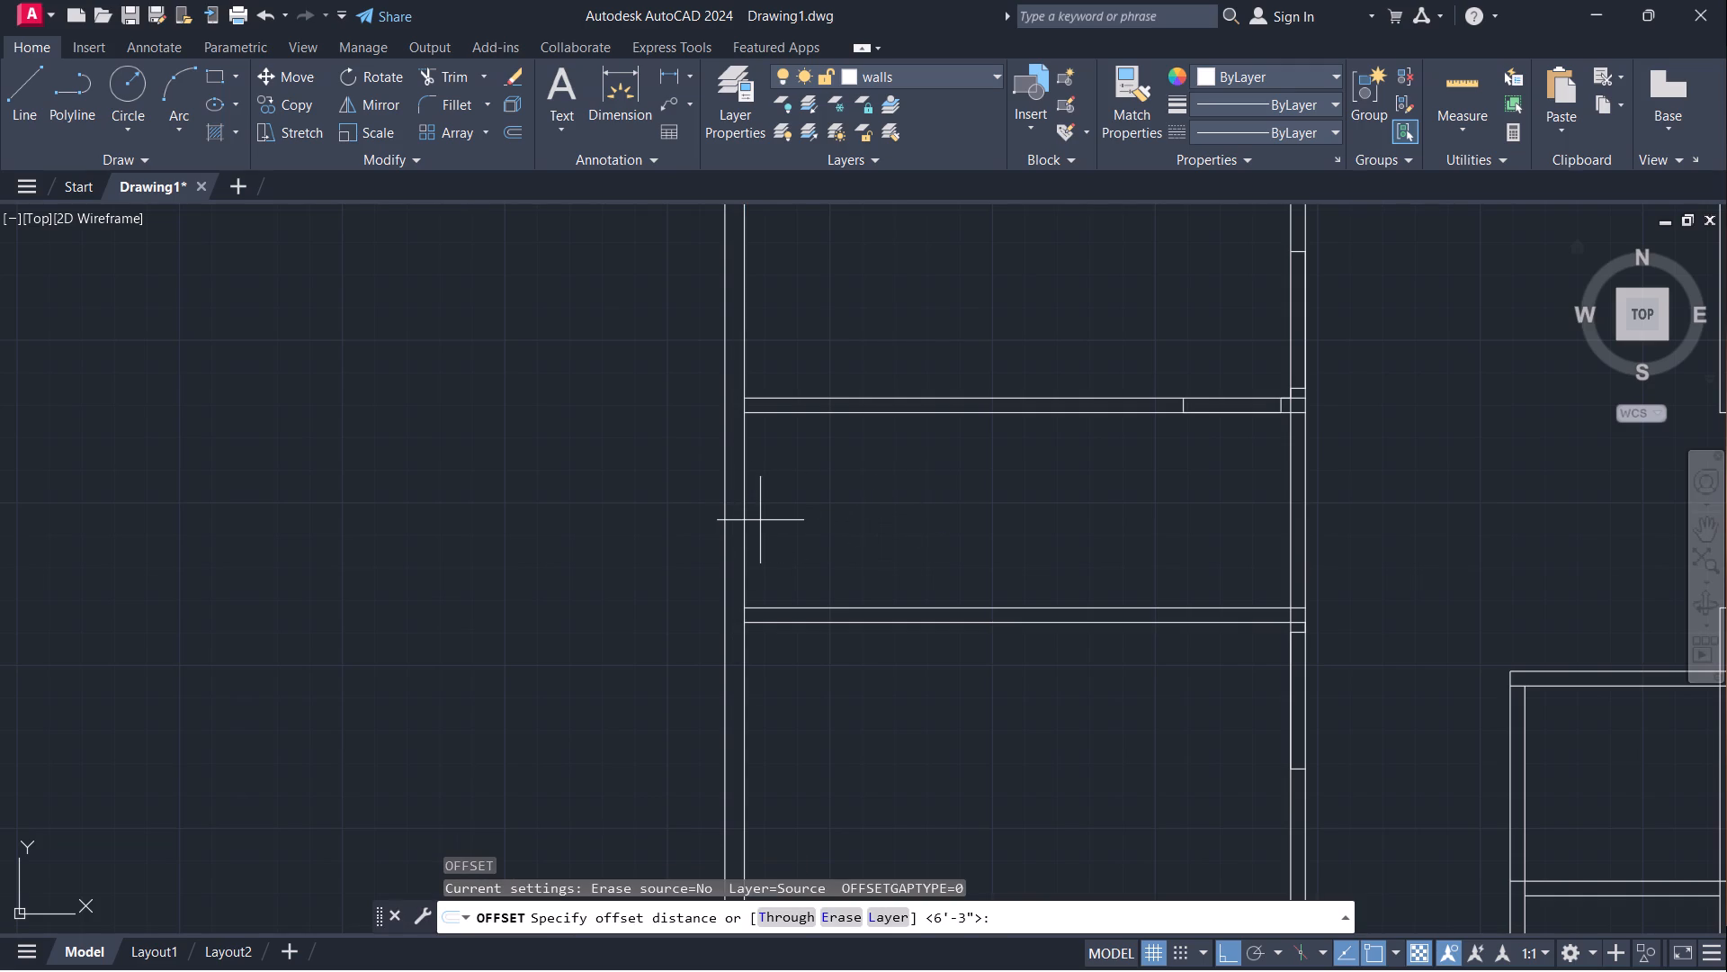
{"action": "left_click", "coordinate": [745, 525]}
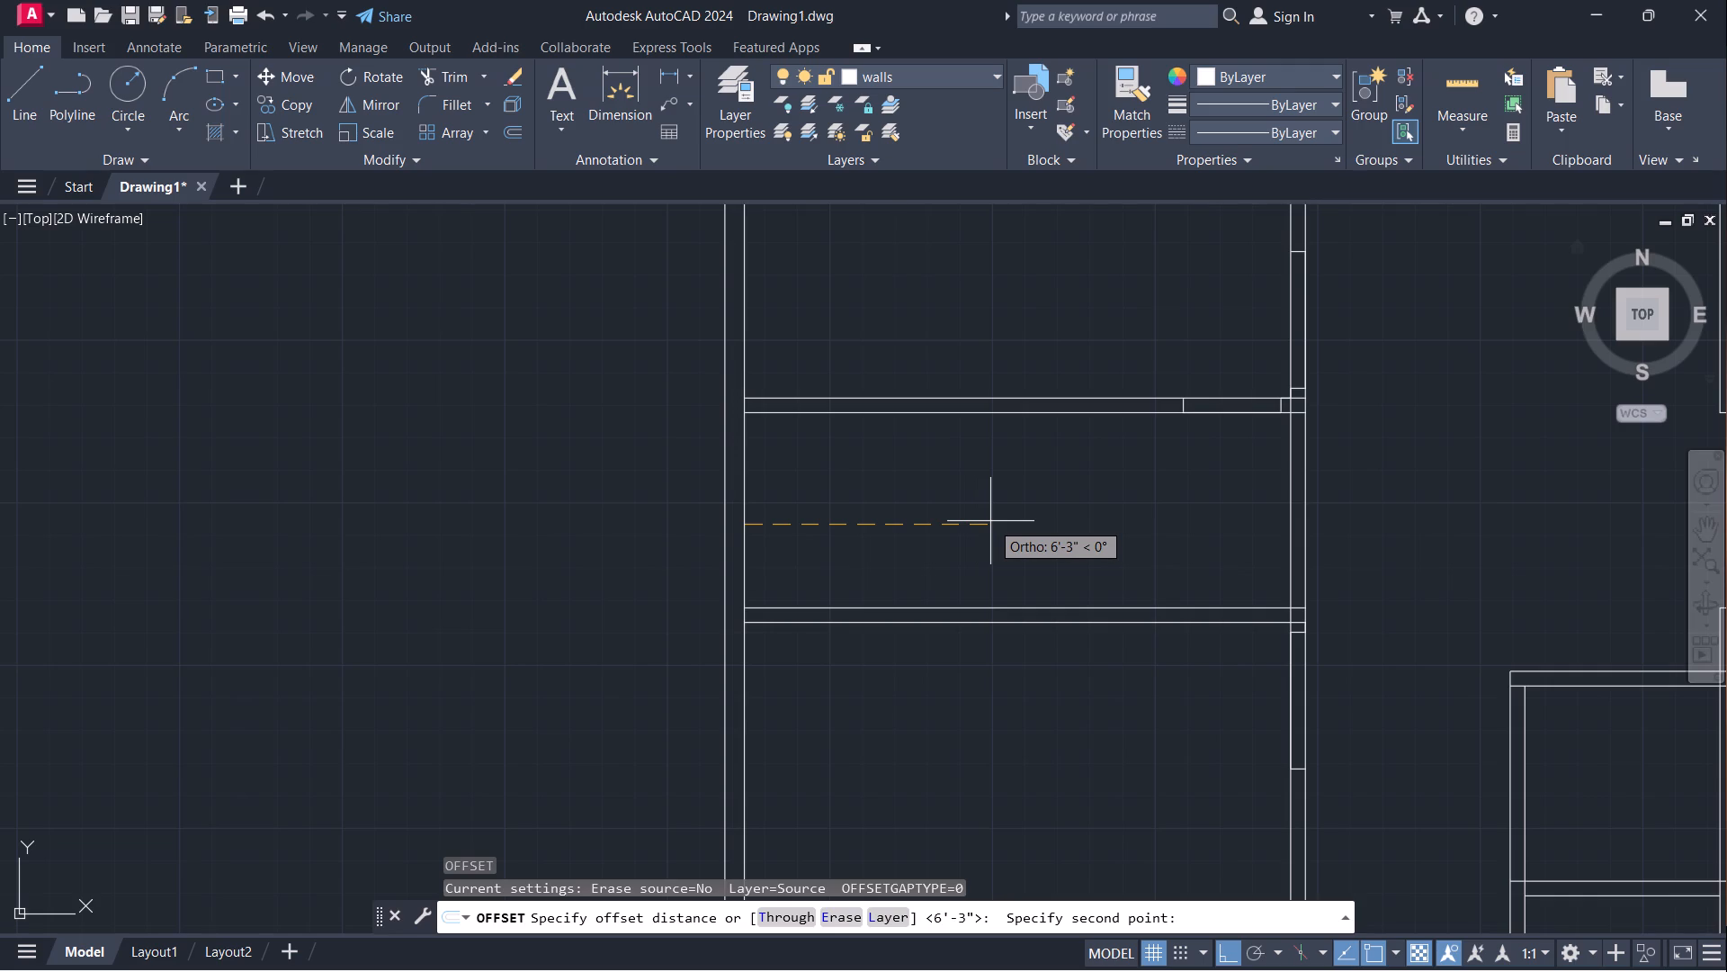
{"action": "key", "text": "7"}
{"action": "key", "text": "apostrophe"}
{"action": "key", "text": "Return"}
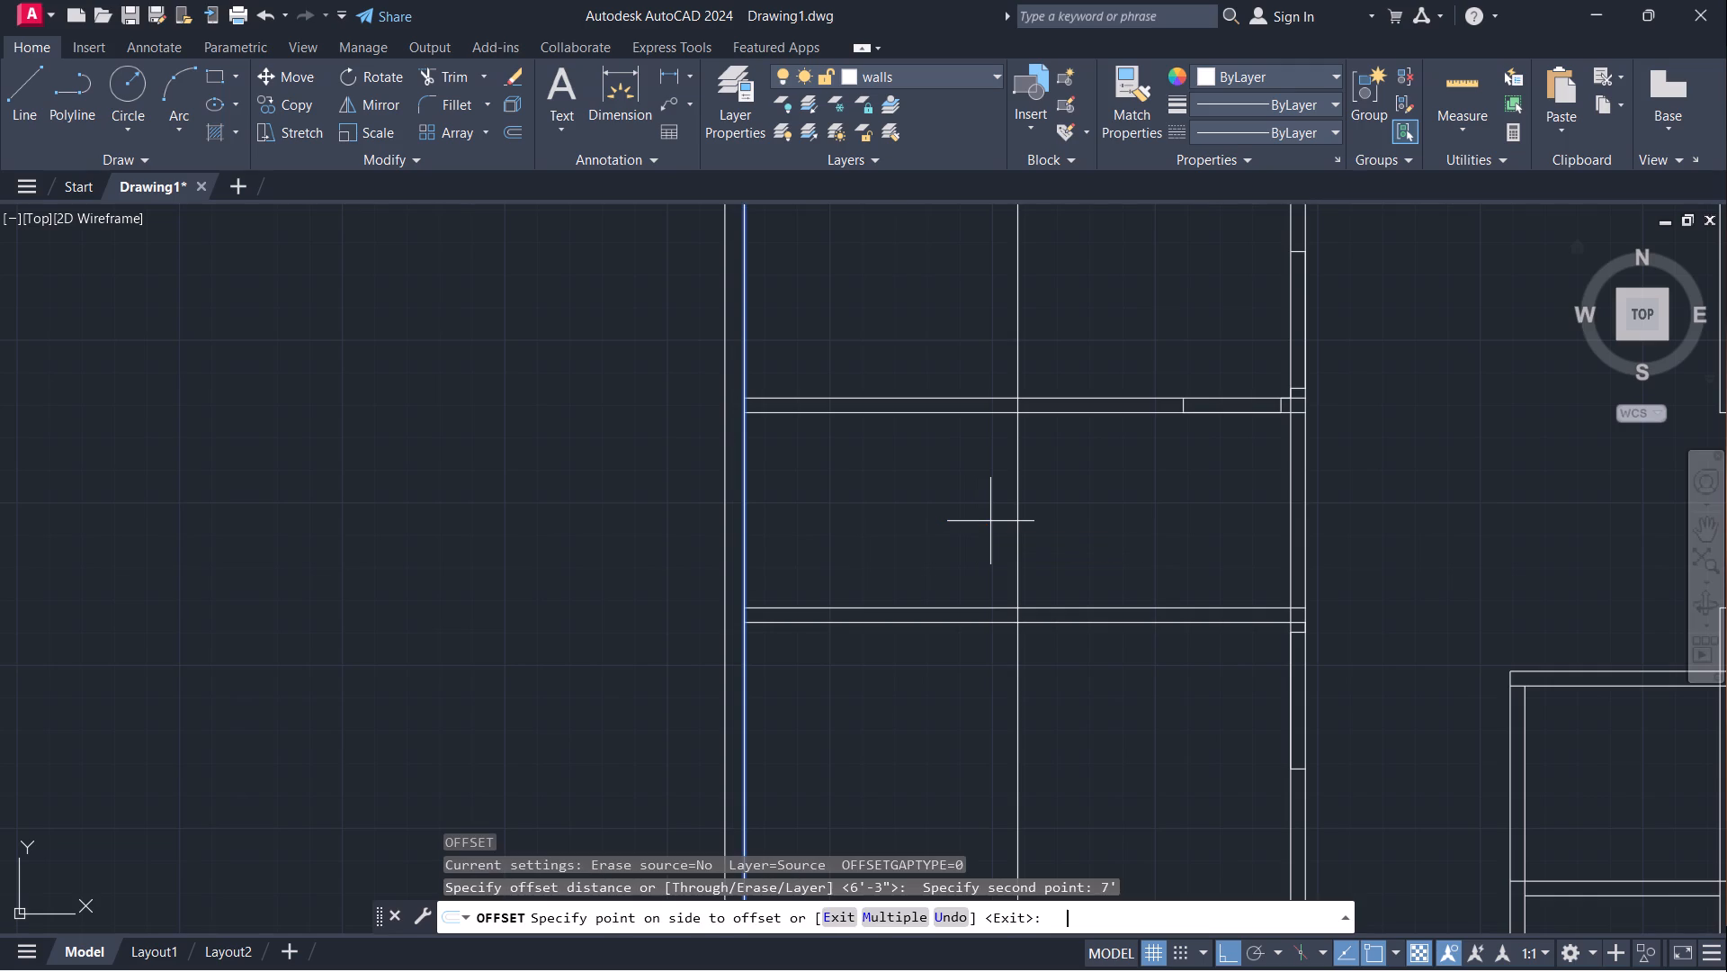
{"action": "left_click", "coordinate": [990, 521]}
{"action": "left_click", "coordinate": [1109, 513]}
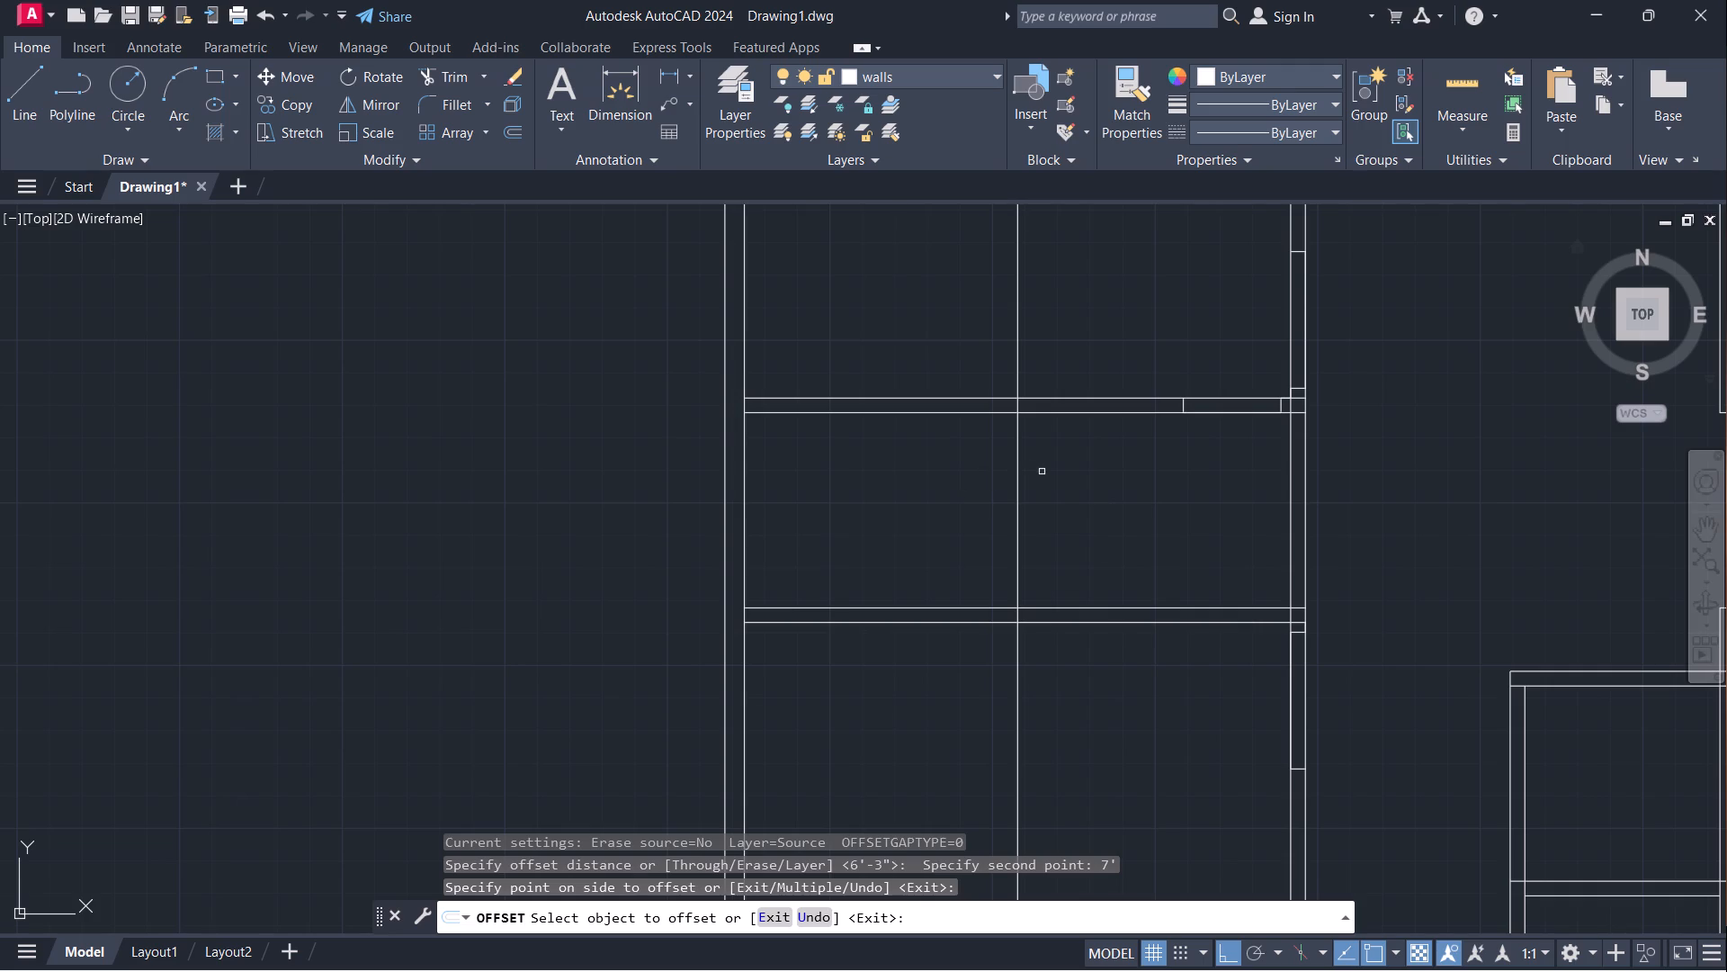
Trim the new vertical line above the upper horizontal partition and below the lower one.
{"action": "scroll", "coordinate": [1042, 472], "scroll_direction": "up", "scroll_amount": 2}
{"action": "middle_click_drag", "start_coordinate": [1104, 487], "coordinate": [1162, 475]}
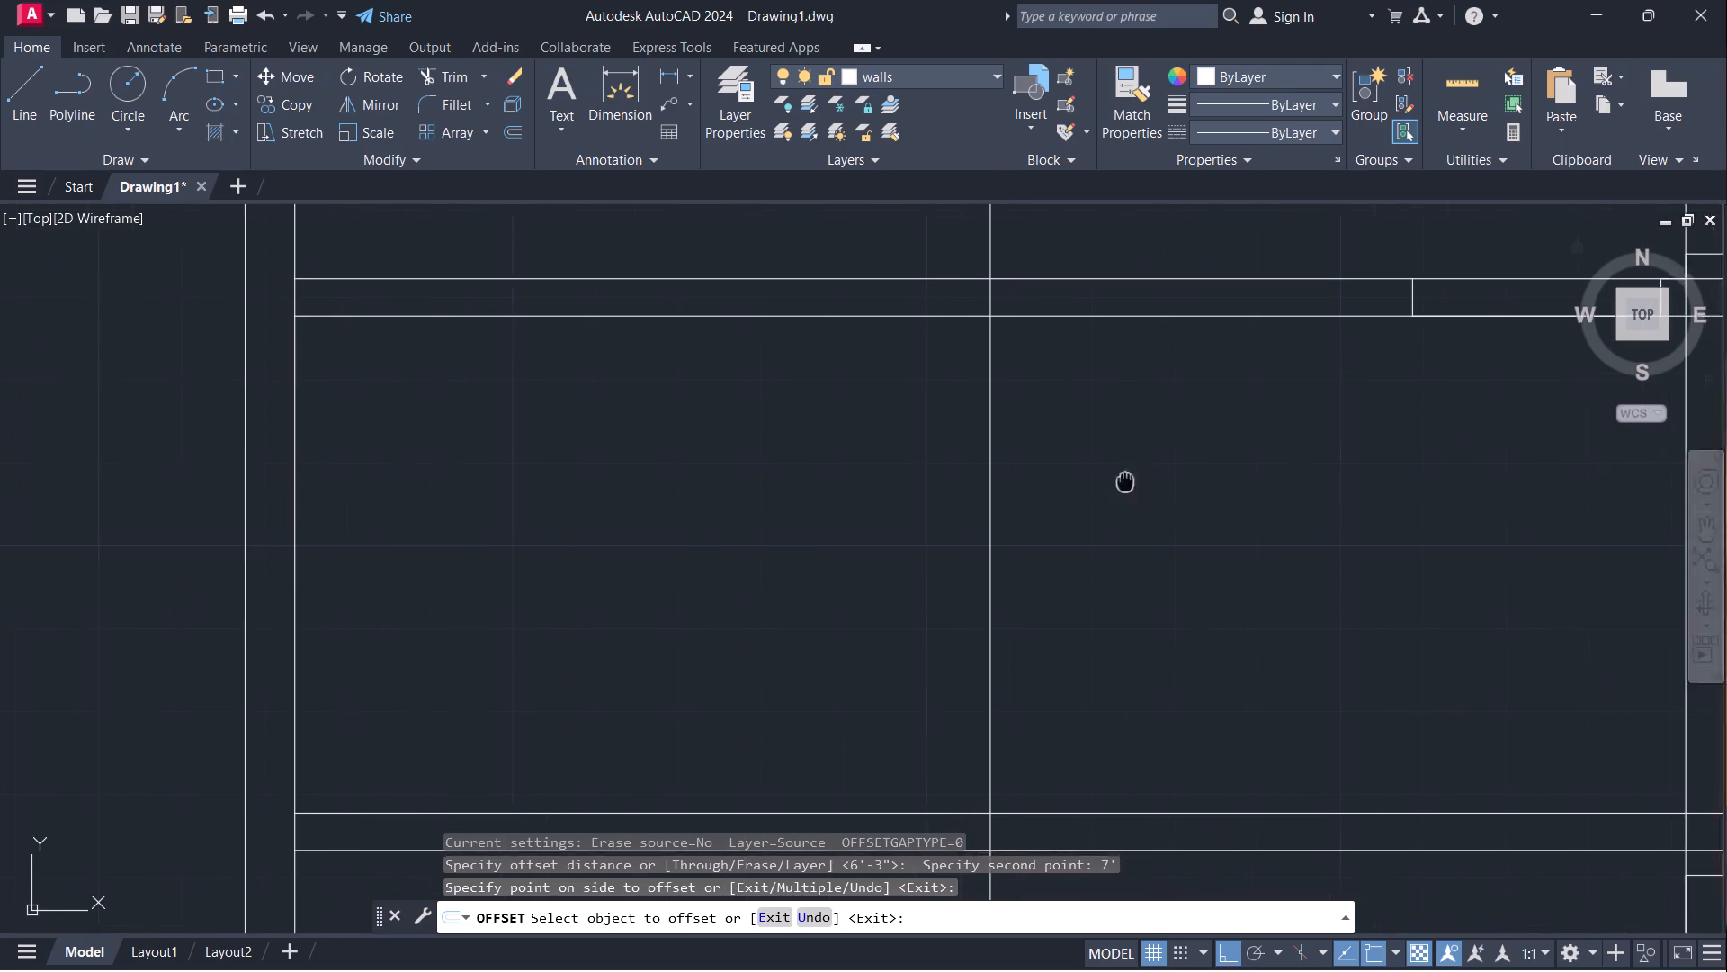
{"action": "middle_click_drag", "start_coordinate": [1162, 475], "coordinate": [1254, 473]}
{"action": "key", "text": "t"}
{"action": "key", "text": "r"}
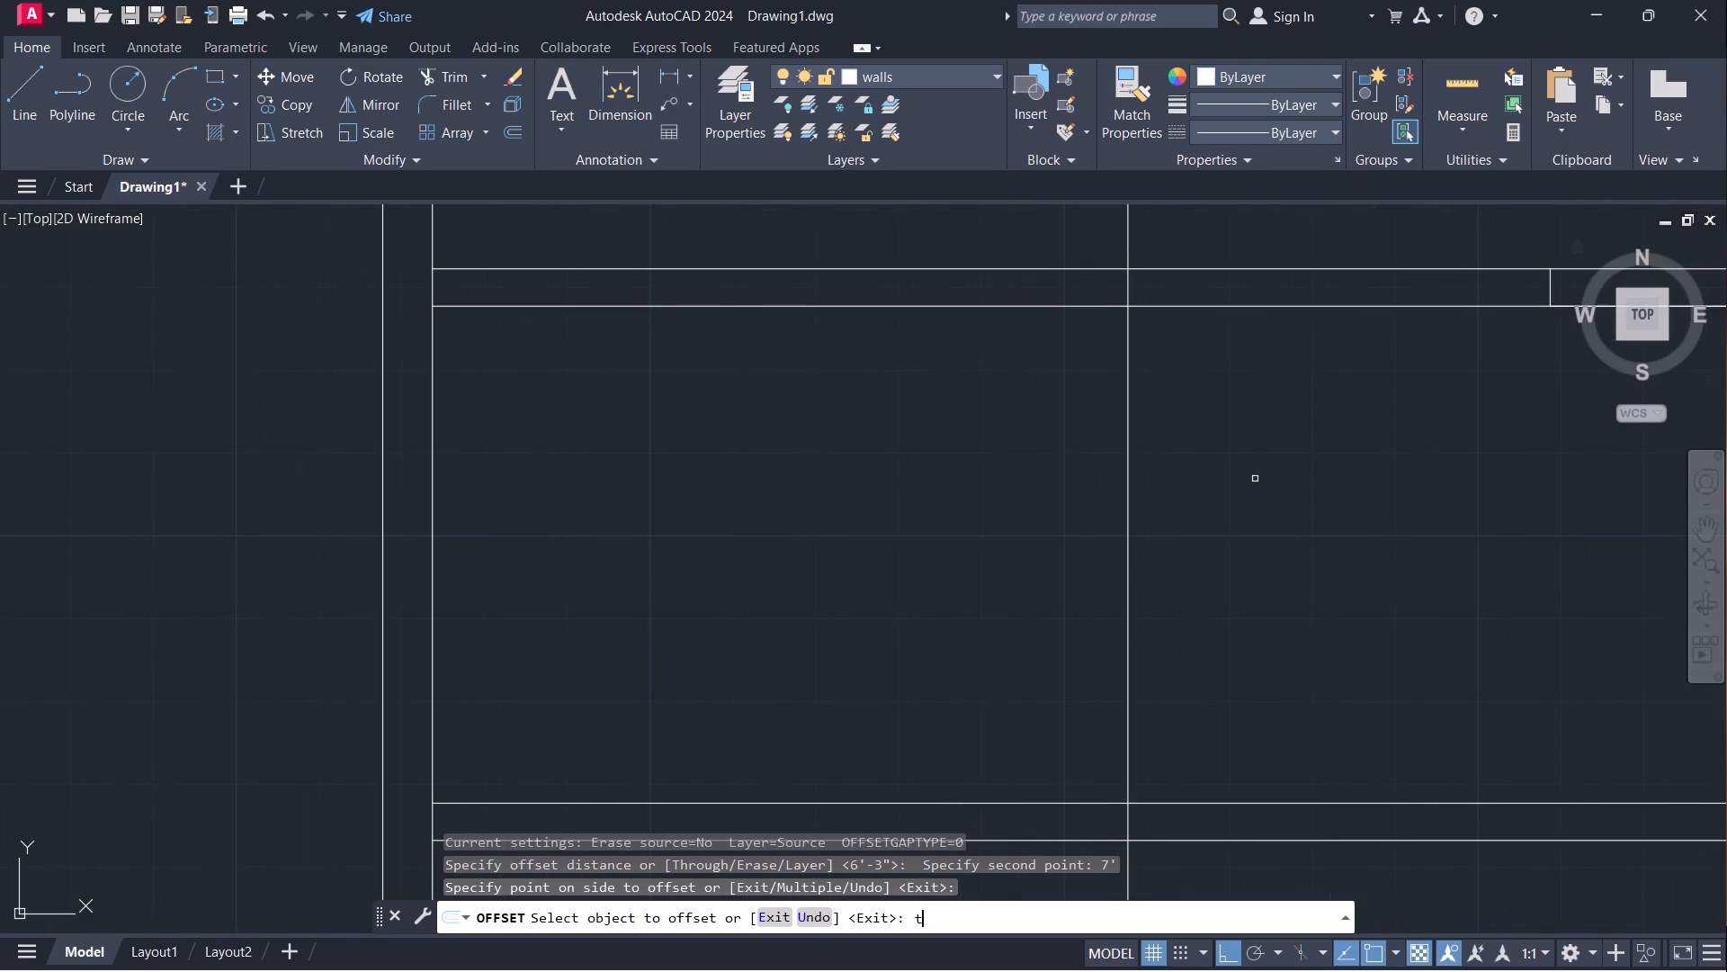
{"action": "key", "text": "Return"}
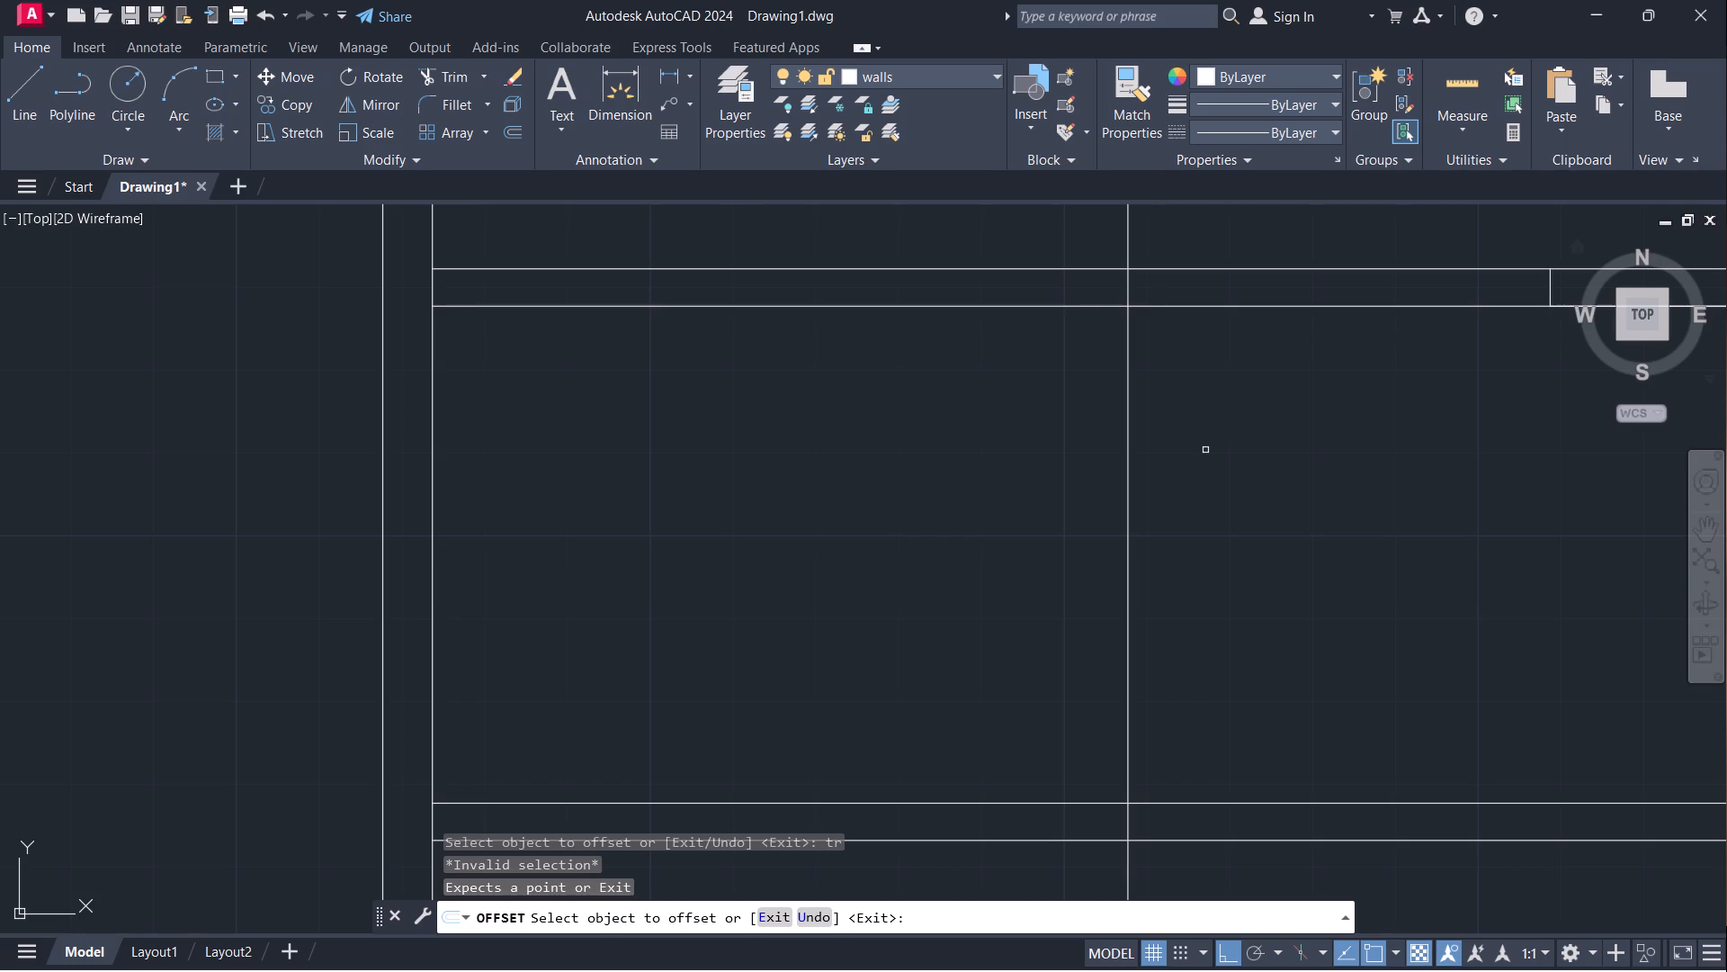
{"action": "key", "text": "Escape"}
{"action": "type", "text": "tr"}
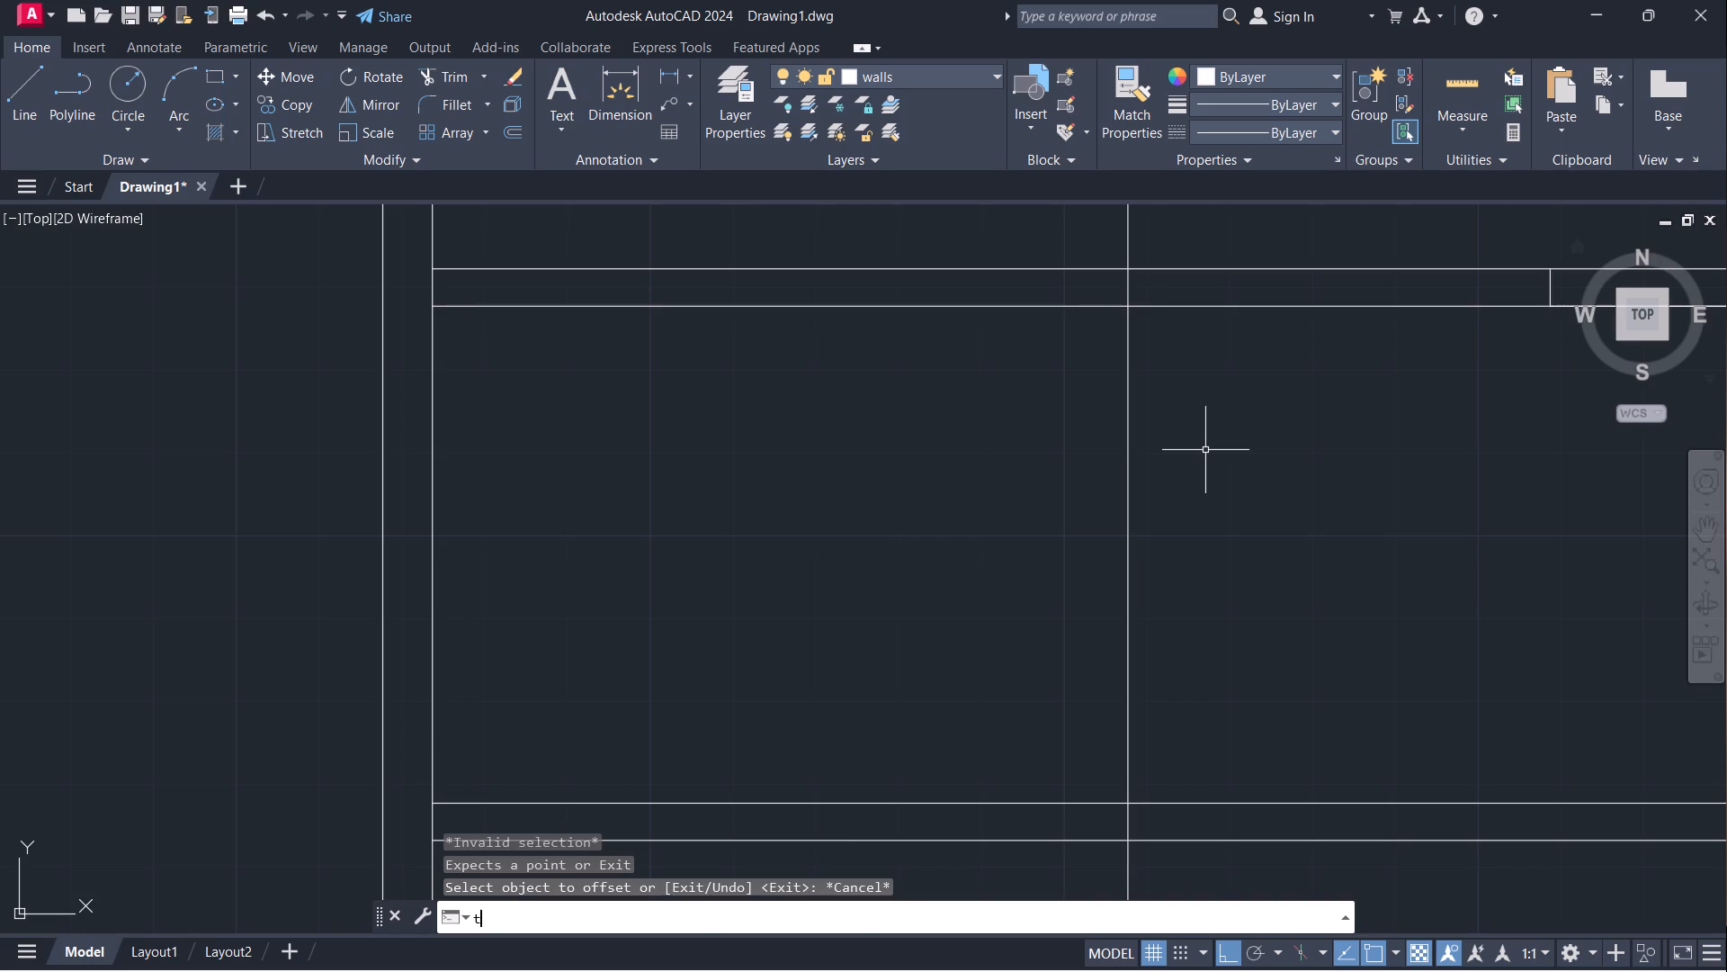
{"action": "key", "text": "Return"}
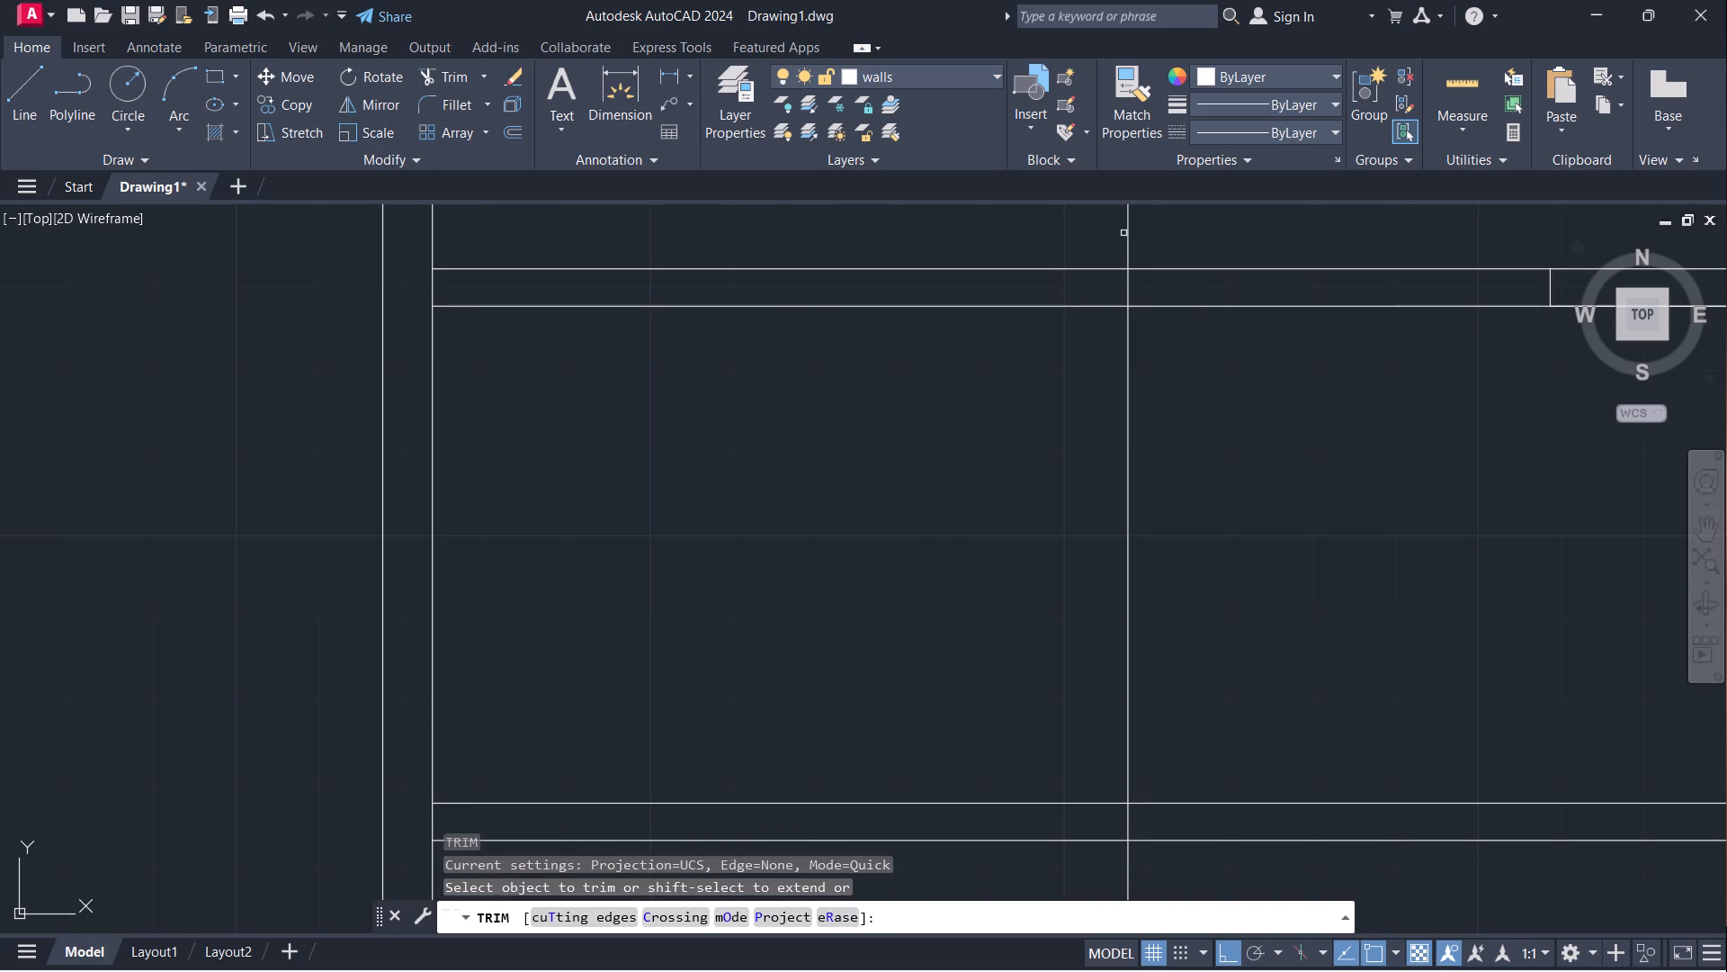
{"action": "left_click", "coordinate": [1132, 228]}
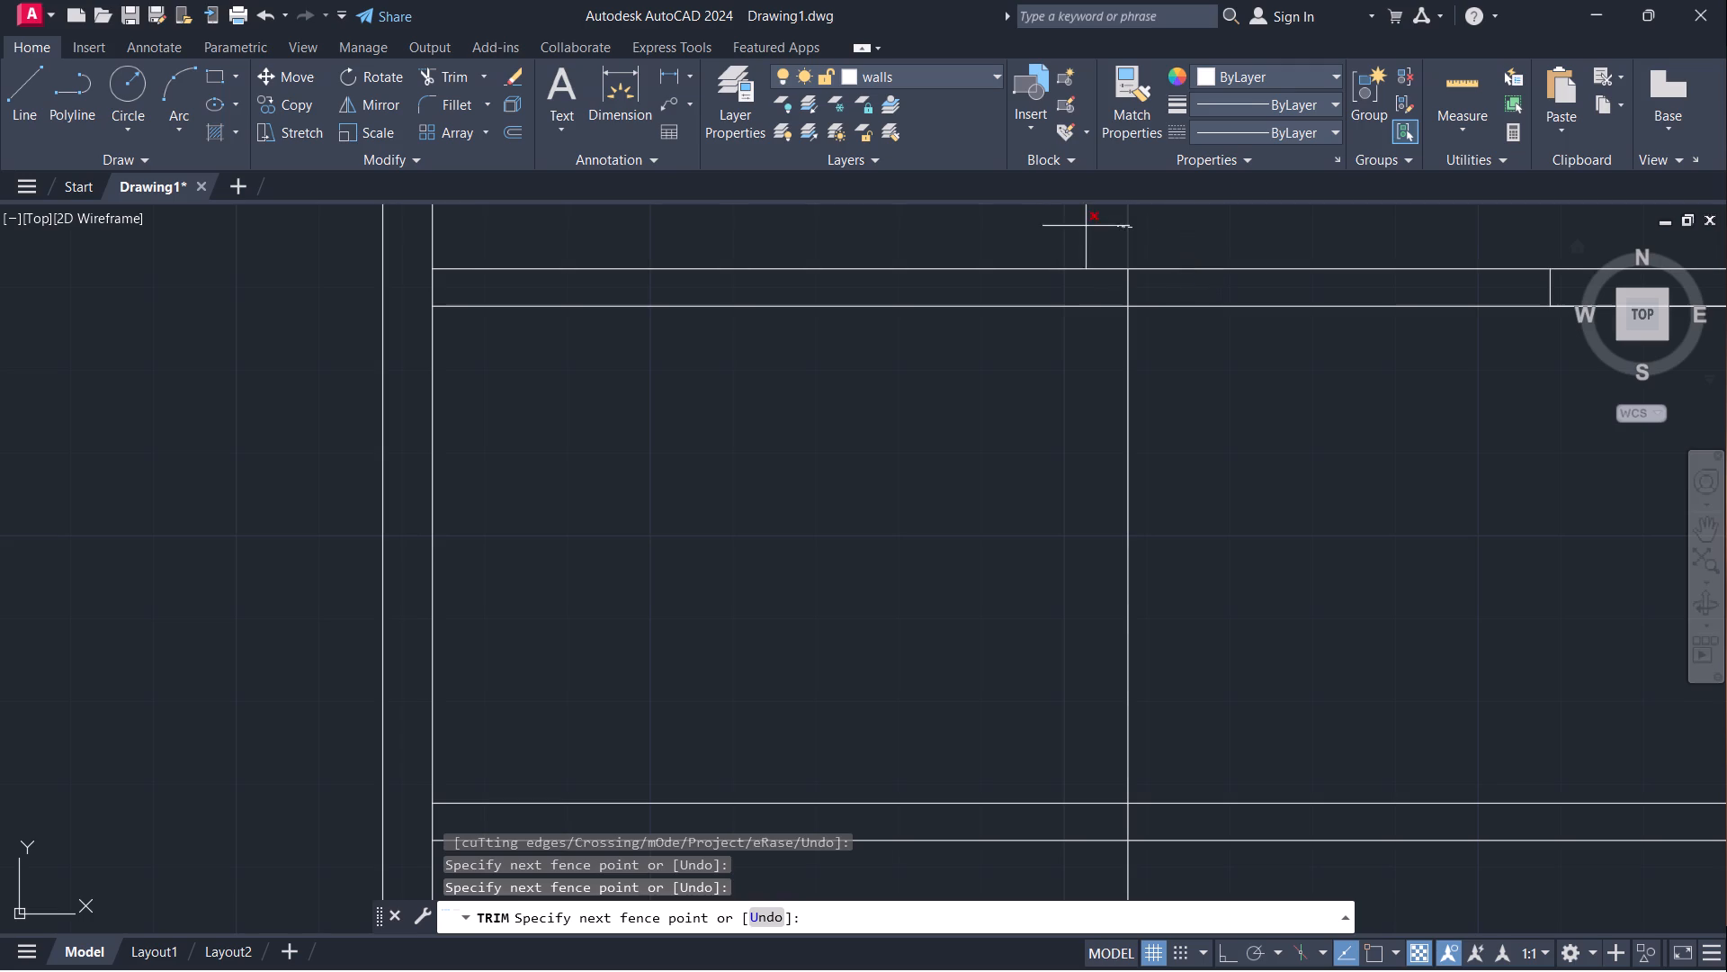
{"action": "left_click", "coordinate": [1043, 226]}
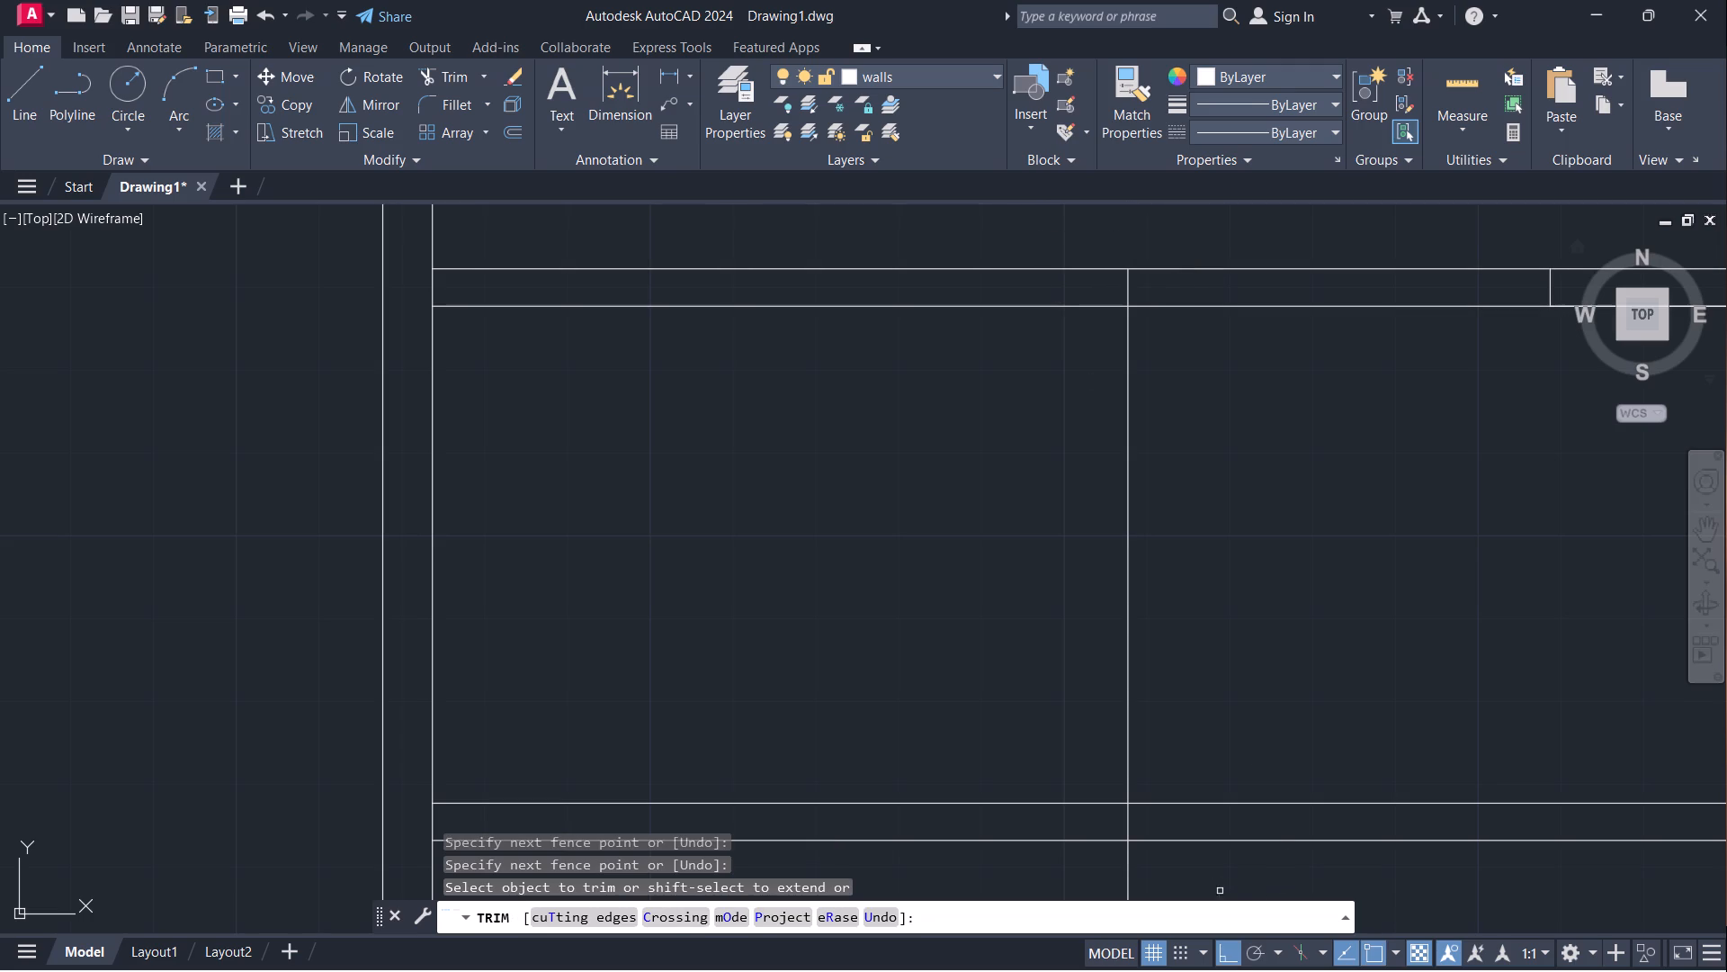
{"action": "left_click_drag", "start_coordinate": [1200, 868], "coordinate": [1175, 869]}
{"action": "left_click_drag", "start_coordinate": [1096, 861], "coordinate": [1171, 862]}
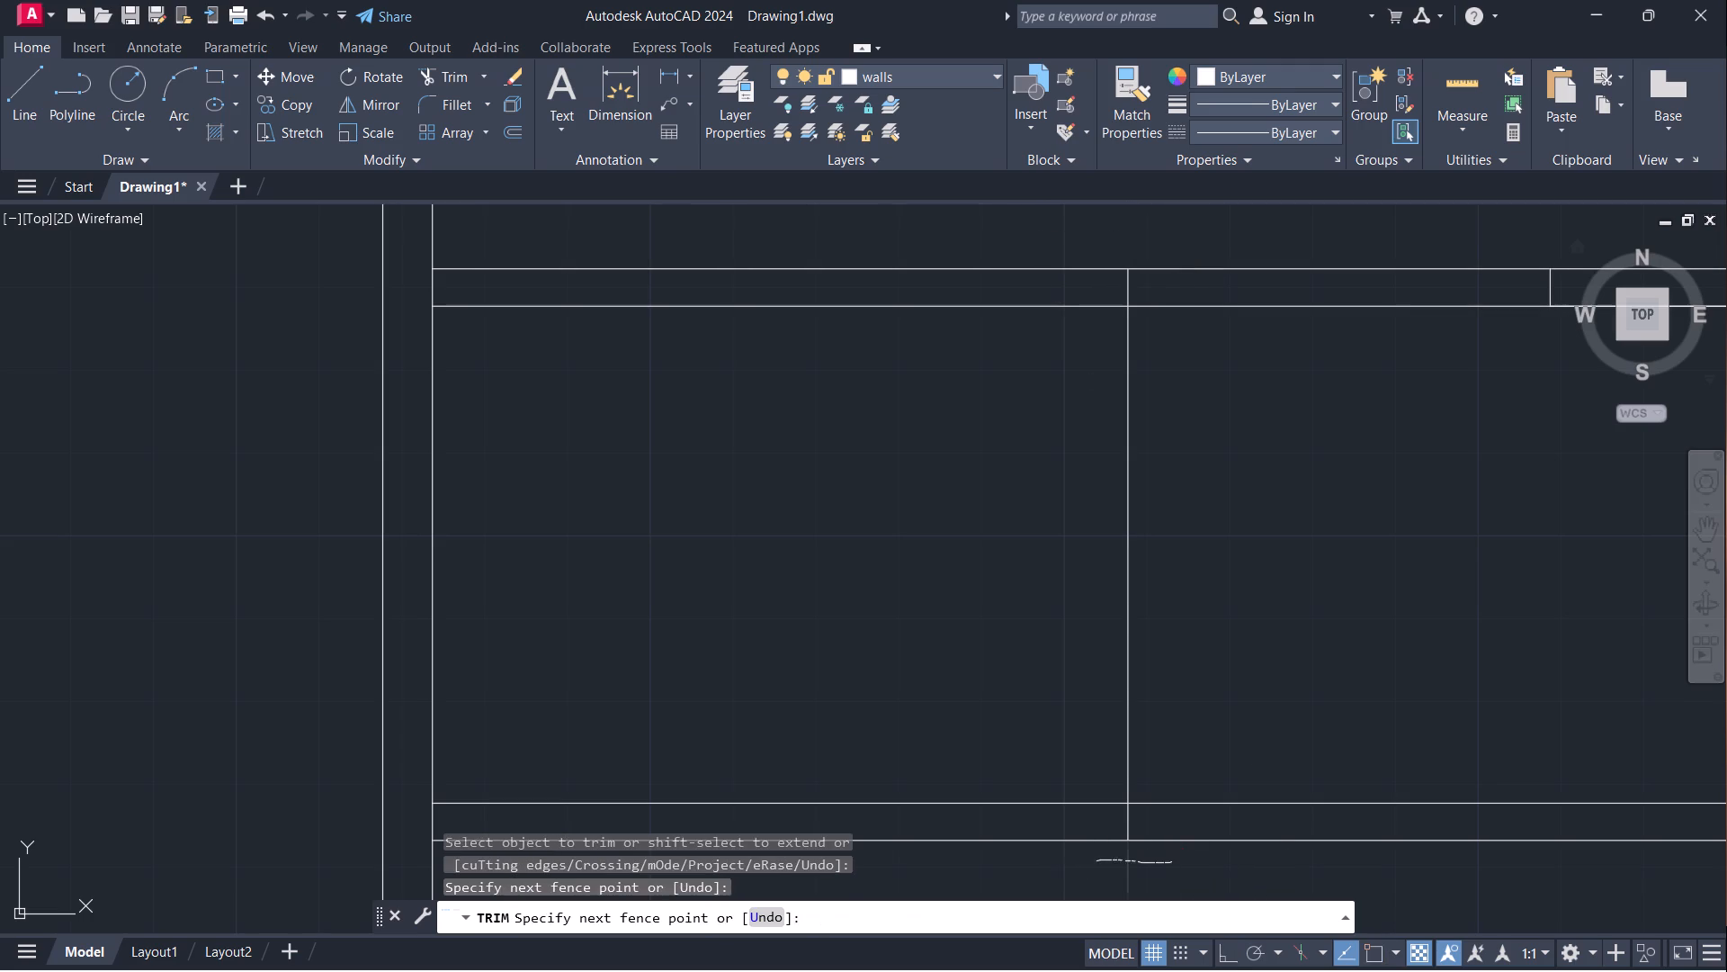
{"action": "key", "text": "Escape"}
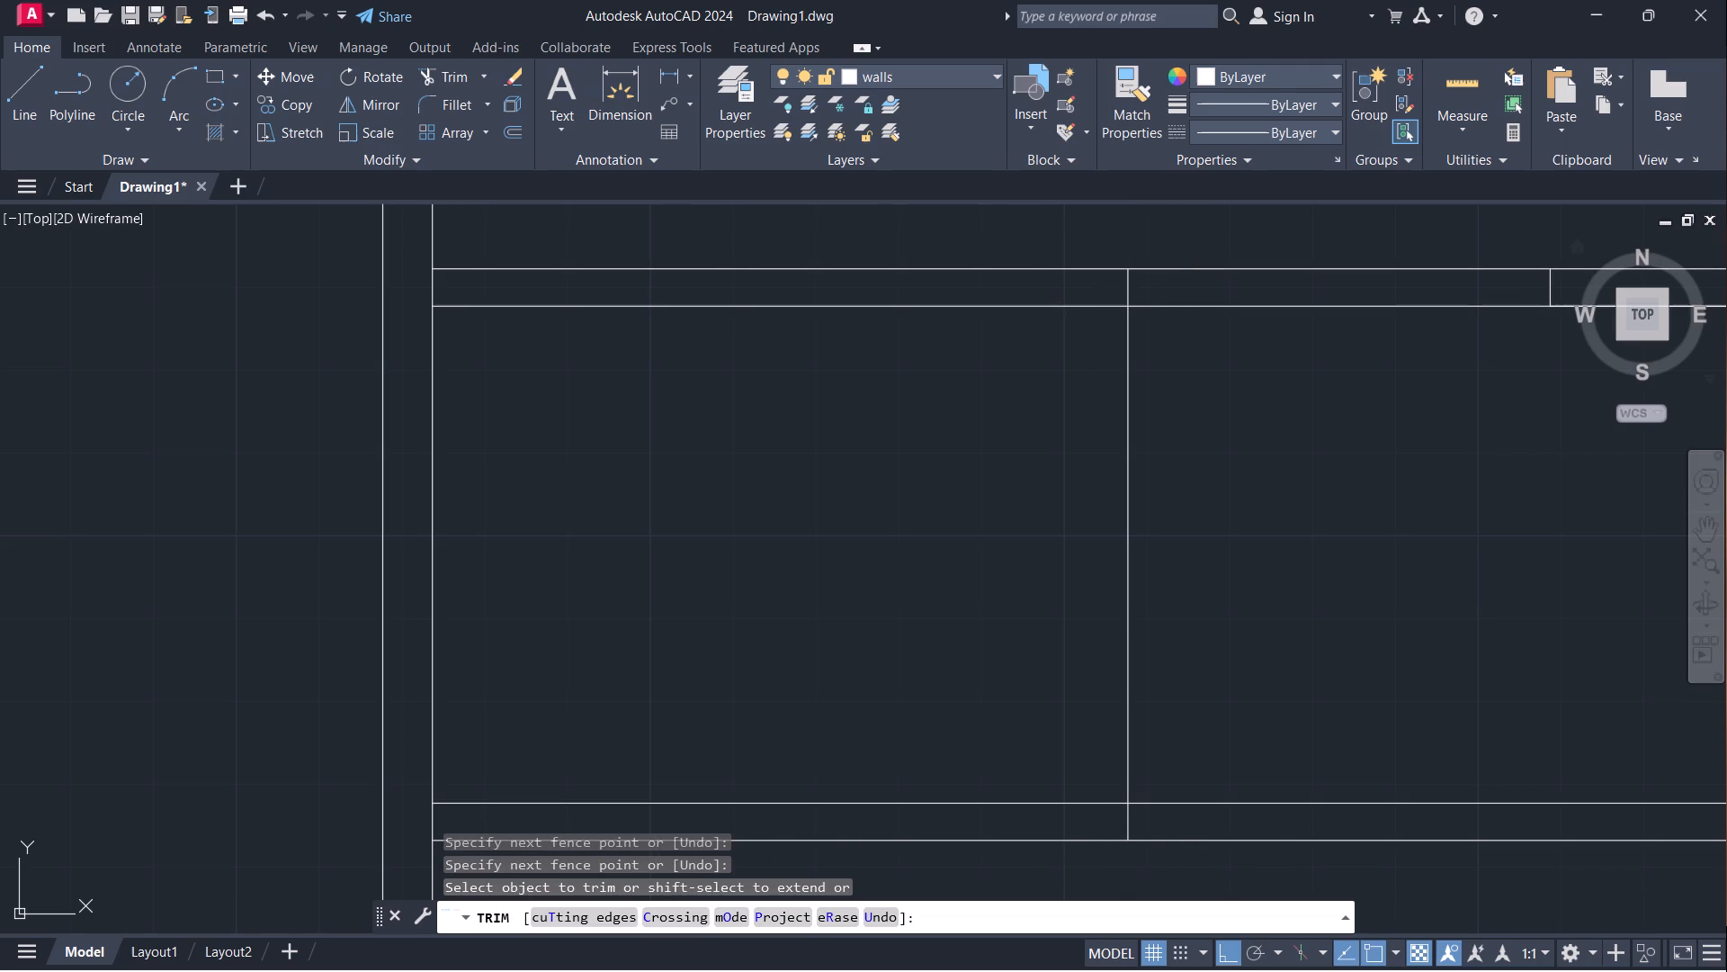
Offset the trimmed vertical line 2.25" to each side to form the faces of a dividing wall.
{"action": "left_click", "coordinate": [1125, 588]}
{"action": "key", "text": "o"}
{"action": "key", "text": "Return"}
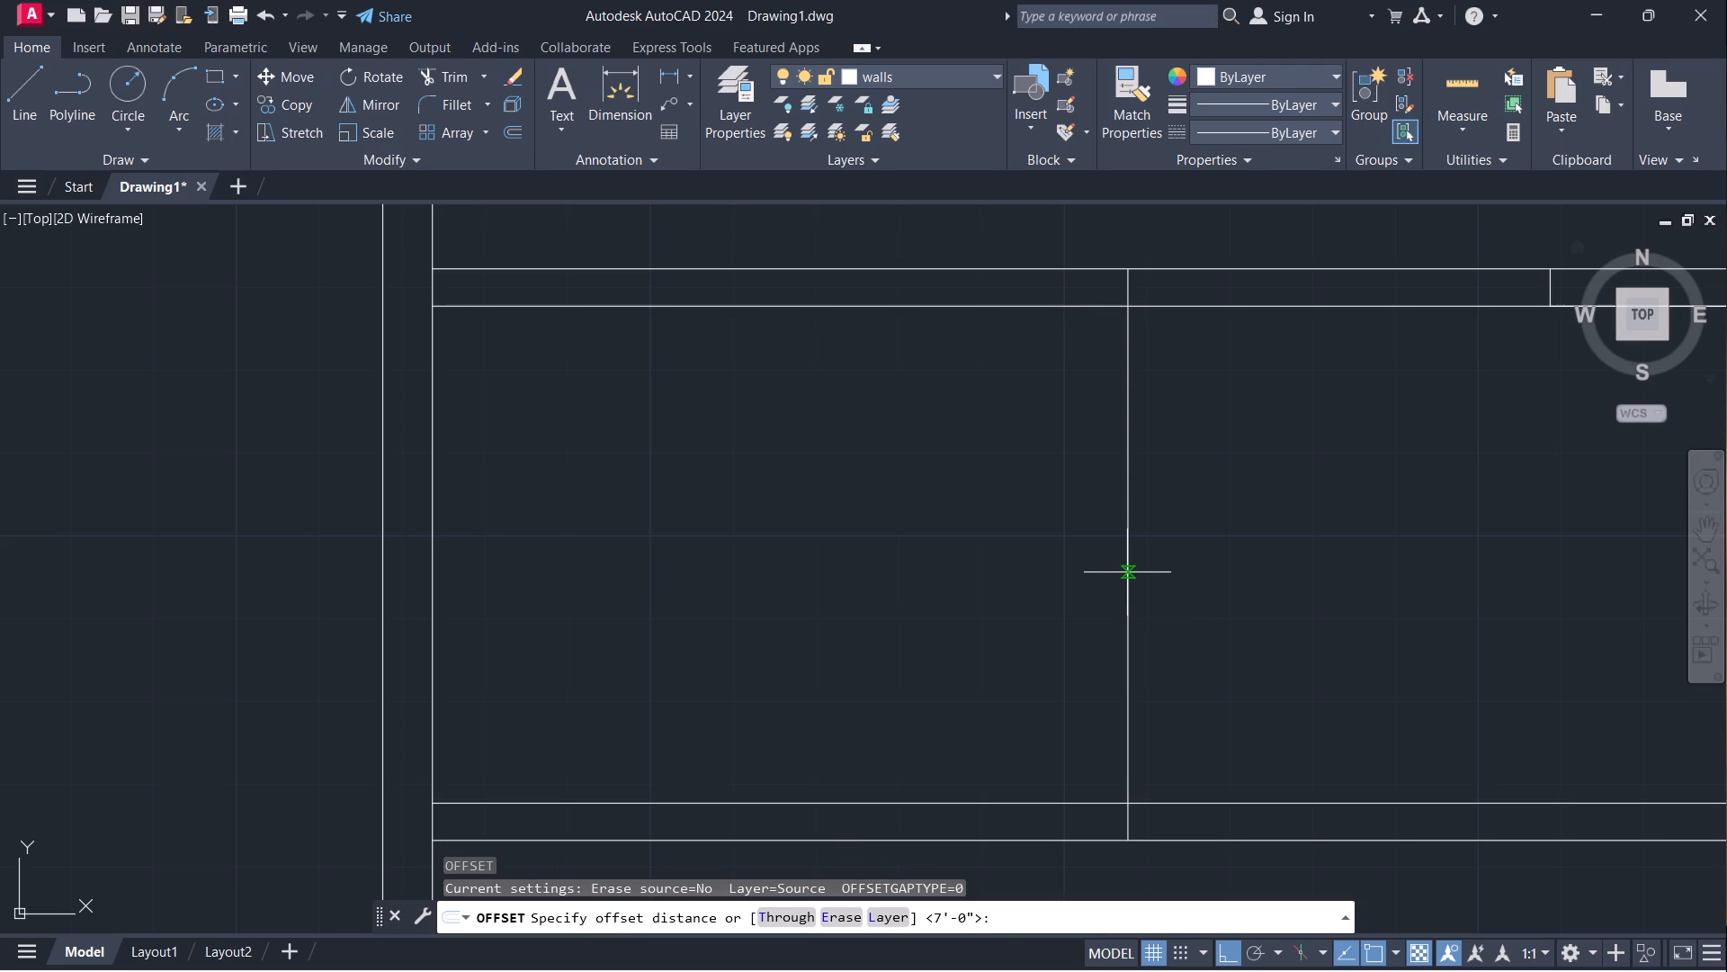
{"action": "left_click", "coordinate": [1127, 572]}
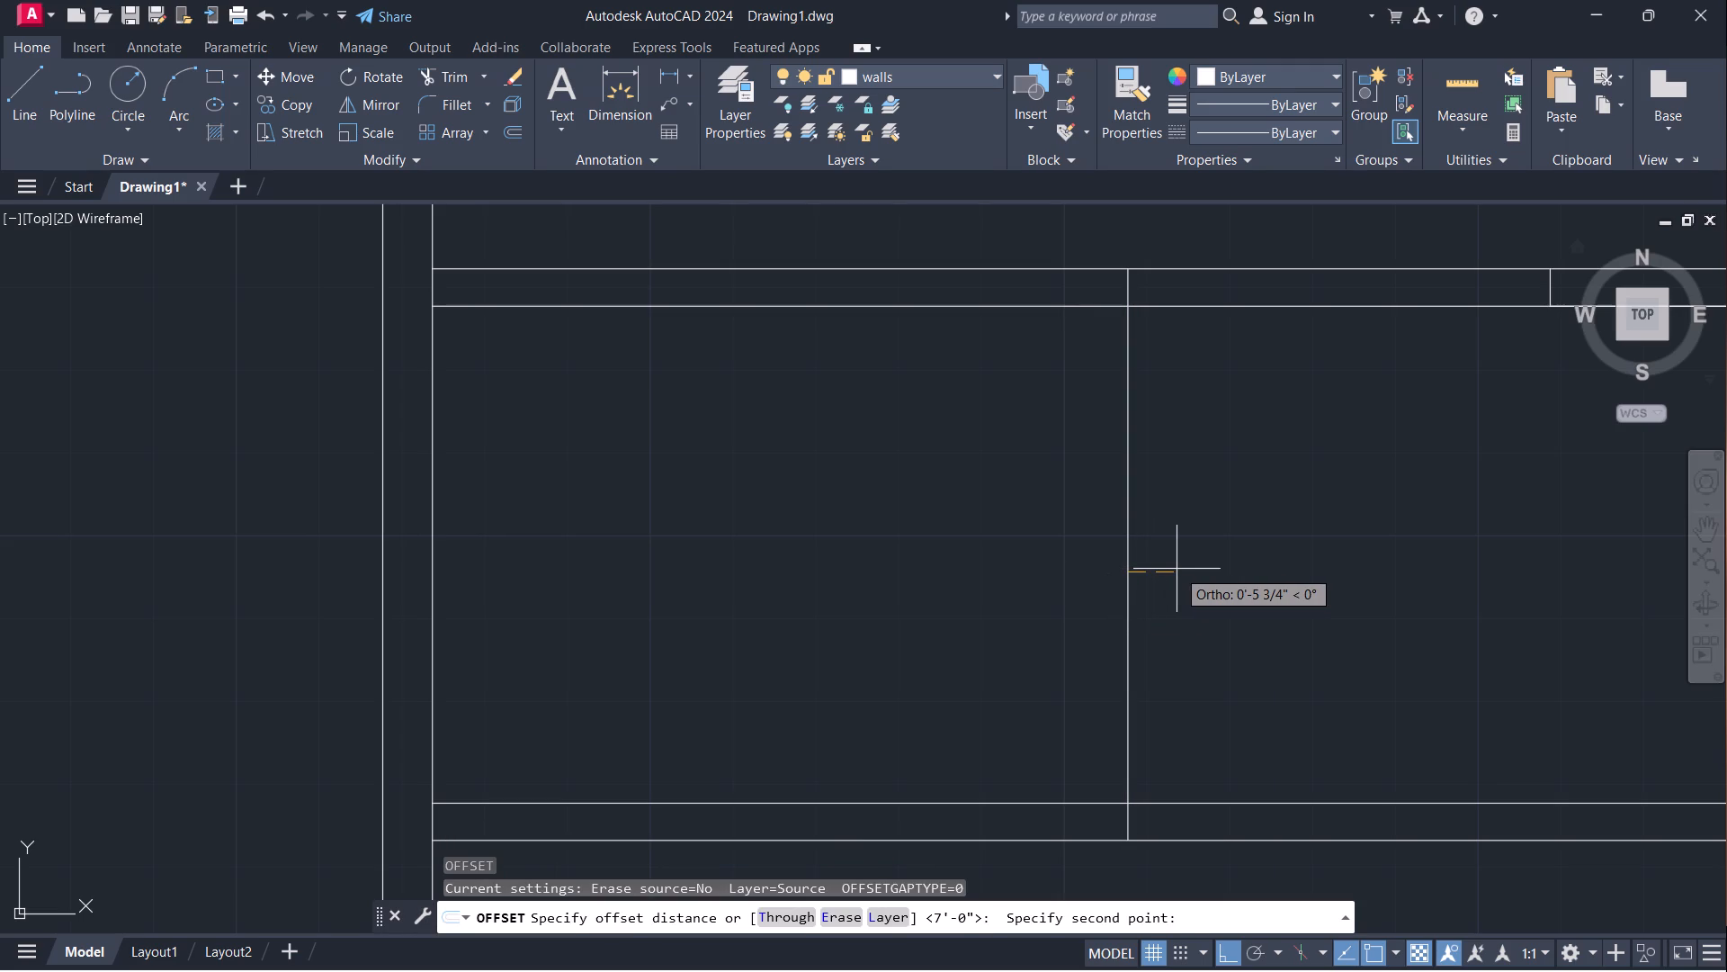
{"action": "type", "text": "2.25"}
{"action": "key", "text": "shift+quotedbl"}
{"action": "key", "text": "Return"}
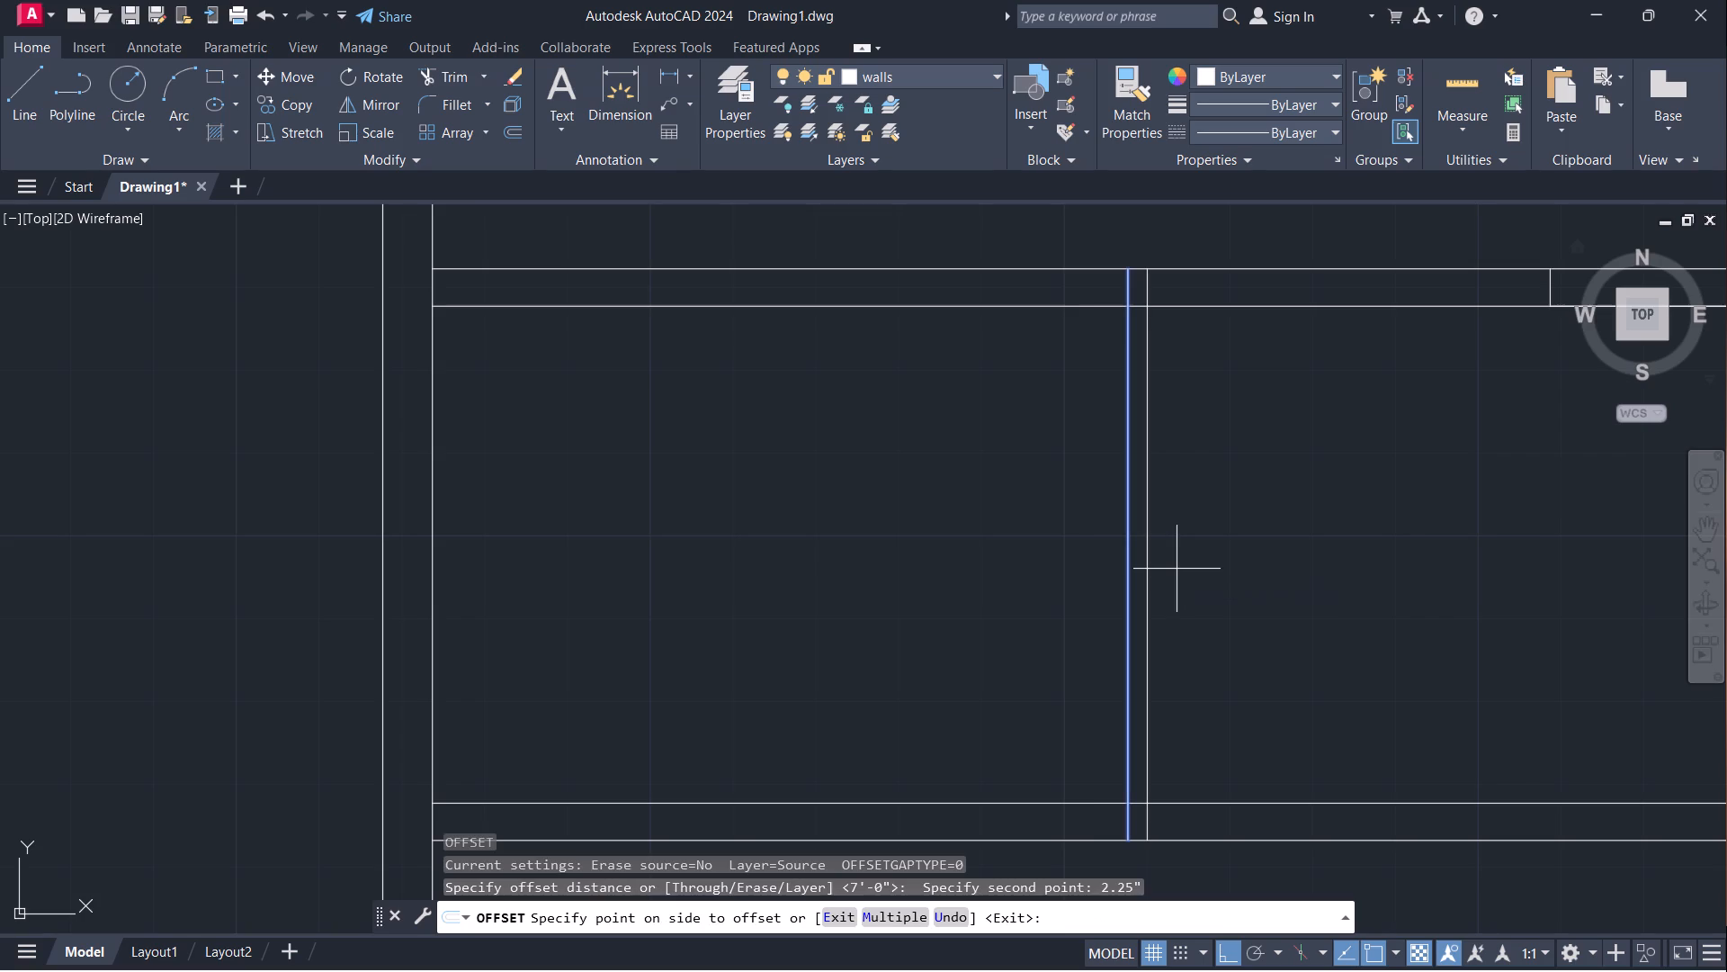
{"action": "left_click", "coordinate": [1188, 569]}
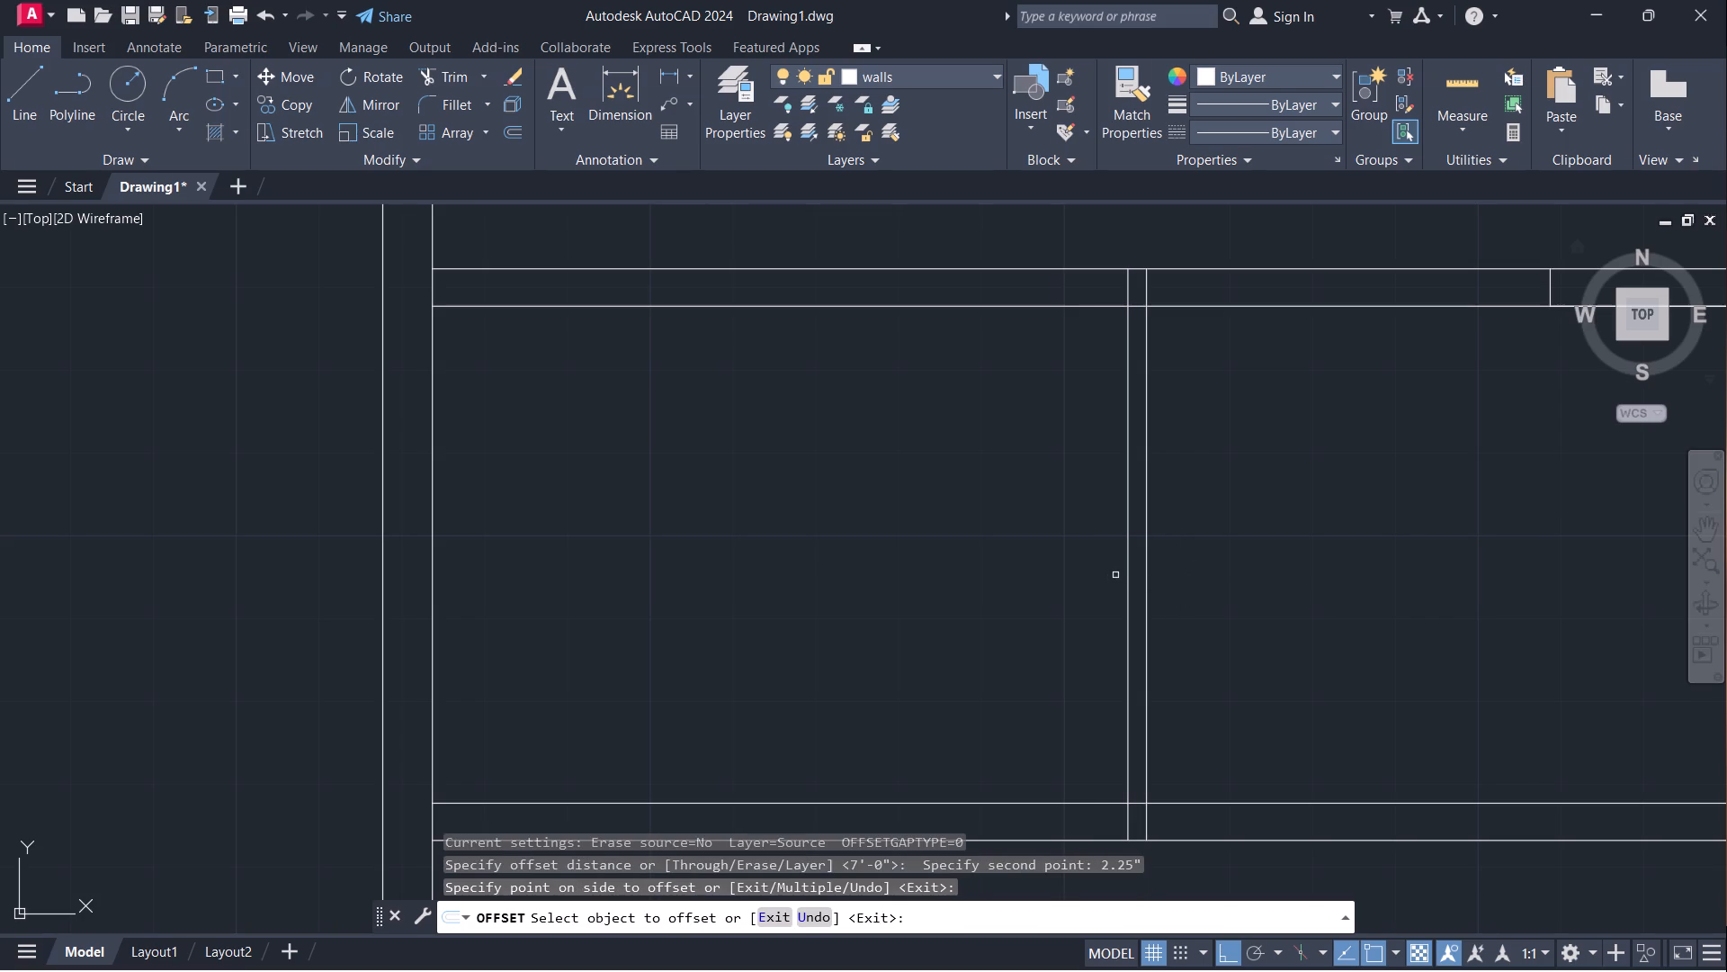
{"action": "left_click", "coordinate": [1126, 566]}
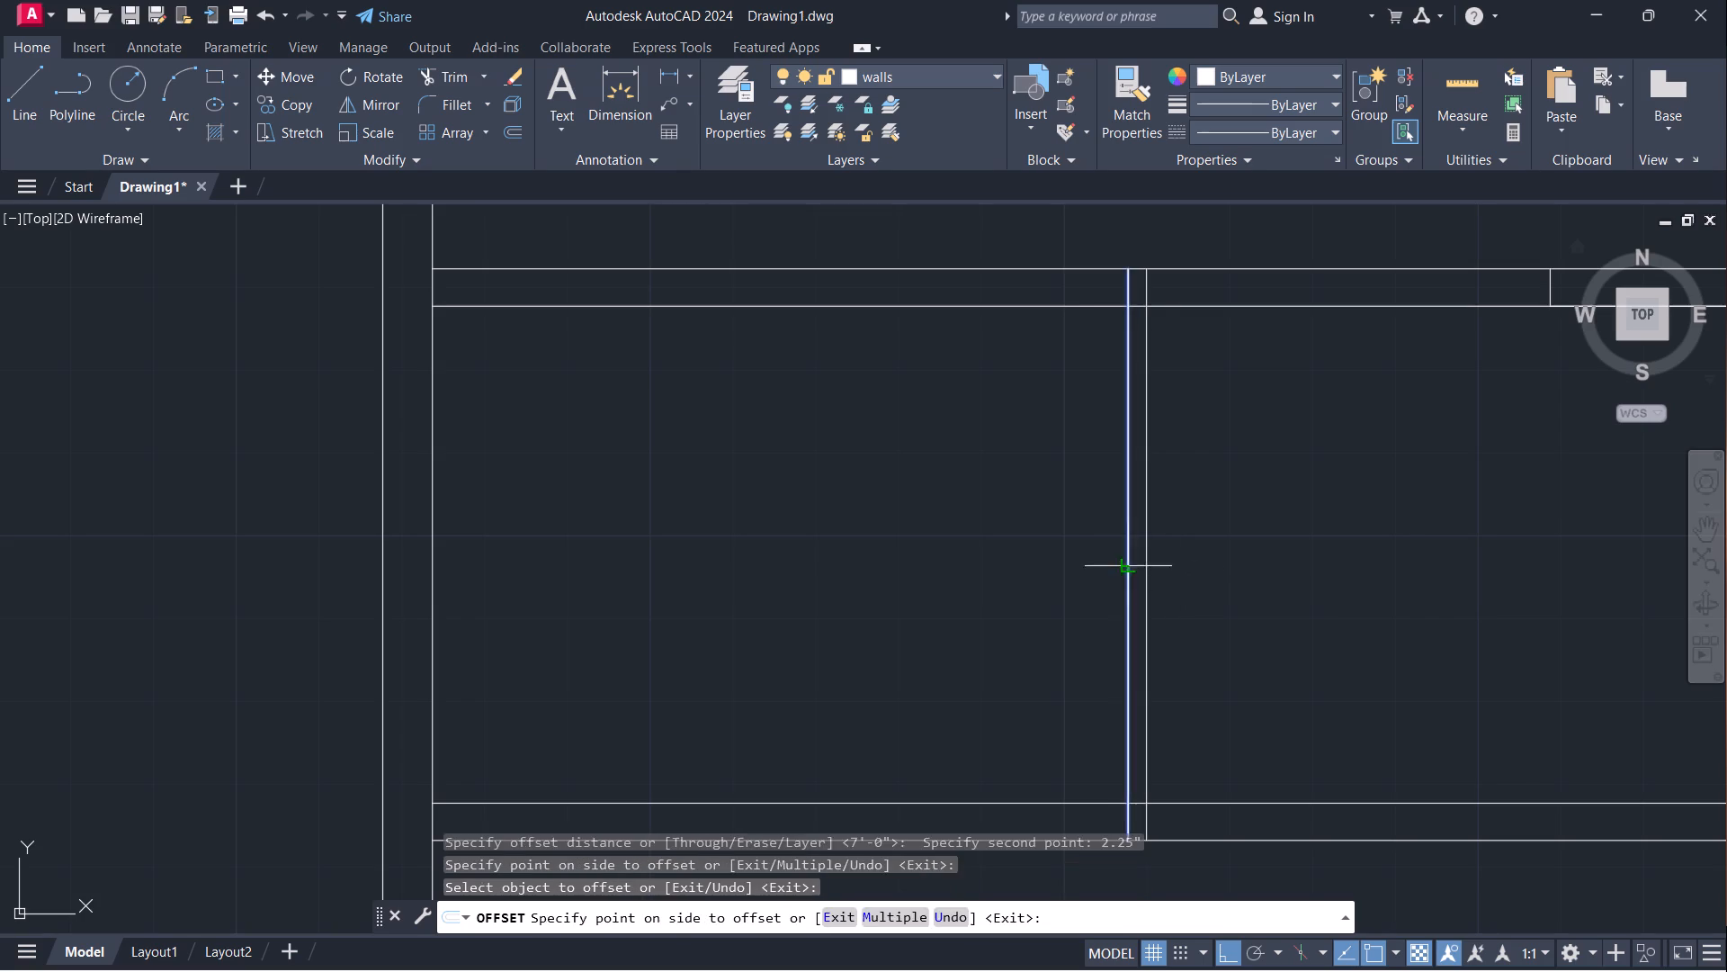
{"action": "left_click", "coordinate": [1036, 584]}
{"action": "left_click", "coordinate": [1128, 507]}
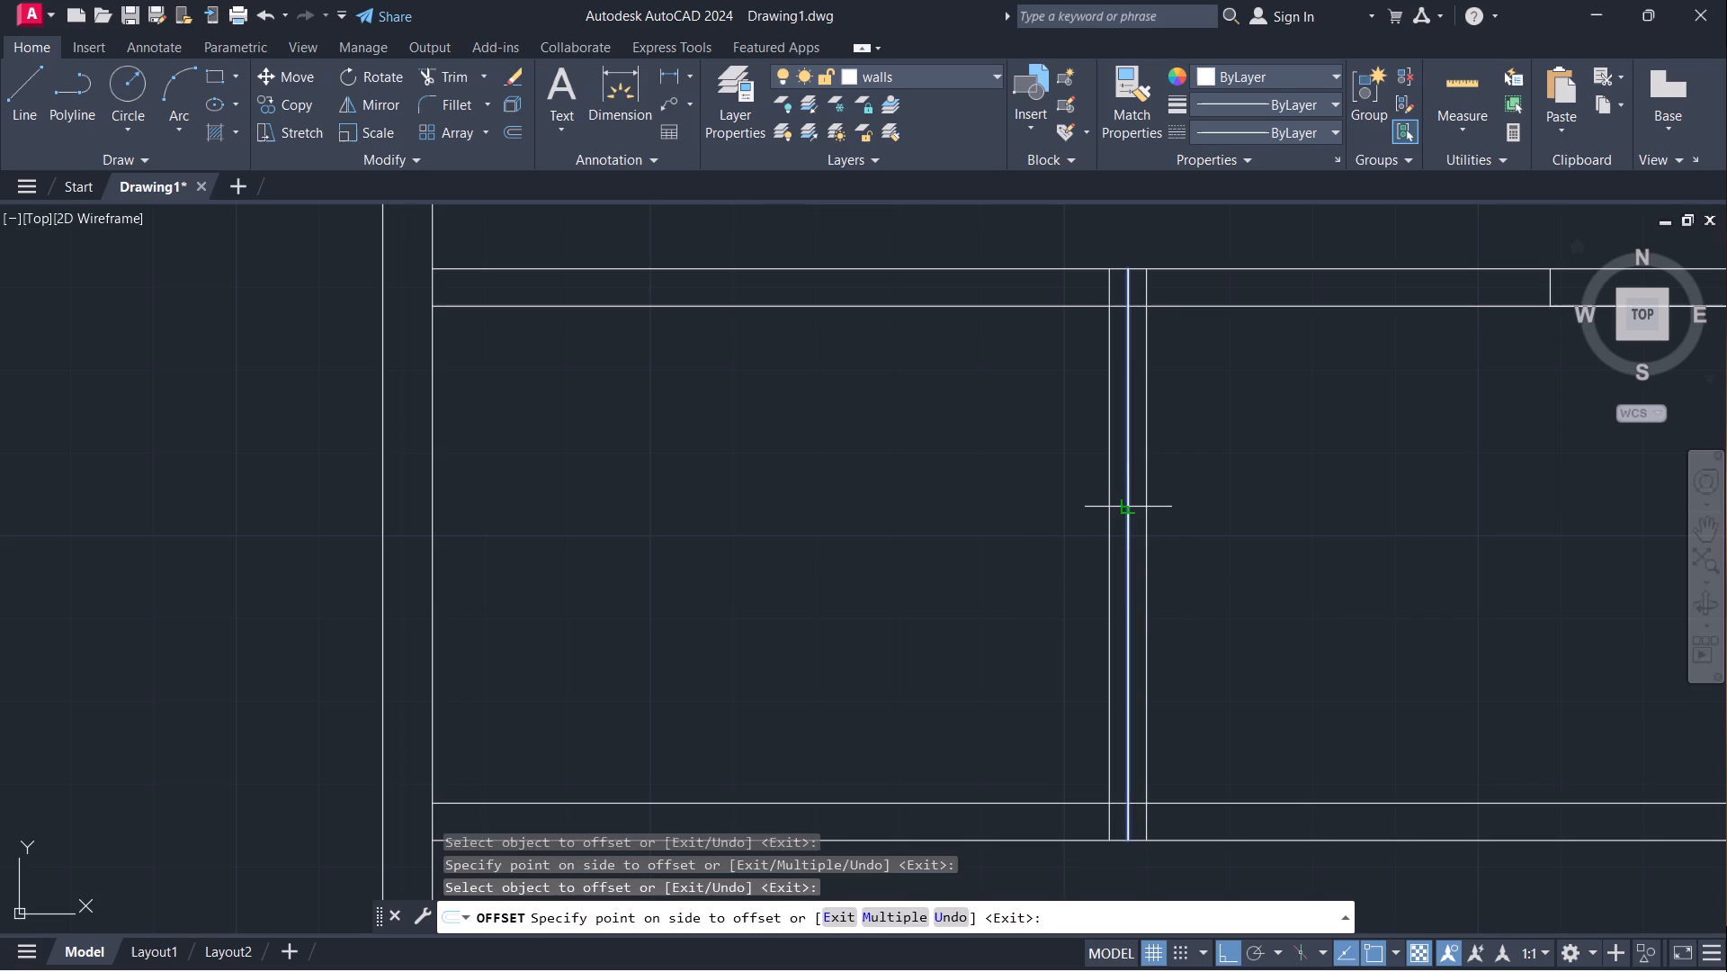
{"action": "key", "text": "e"}
{"action": "key", "text": "Return"}
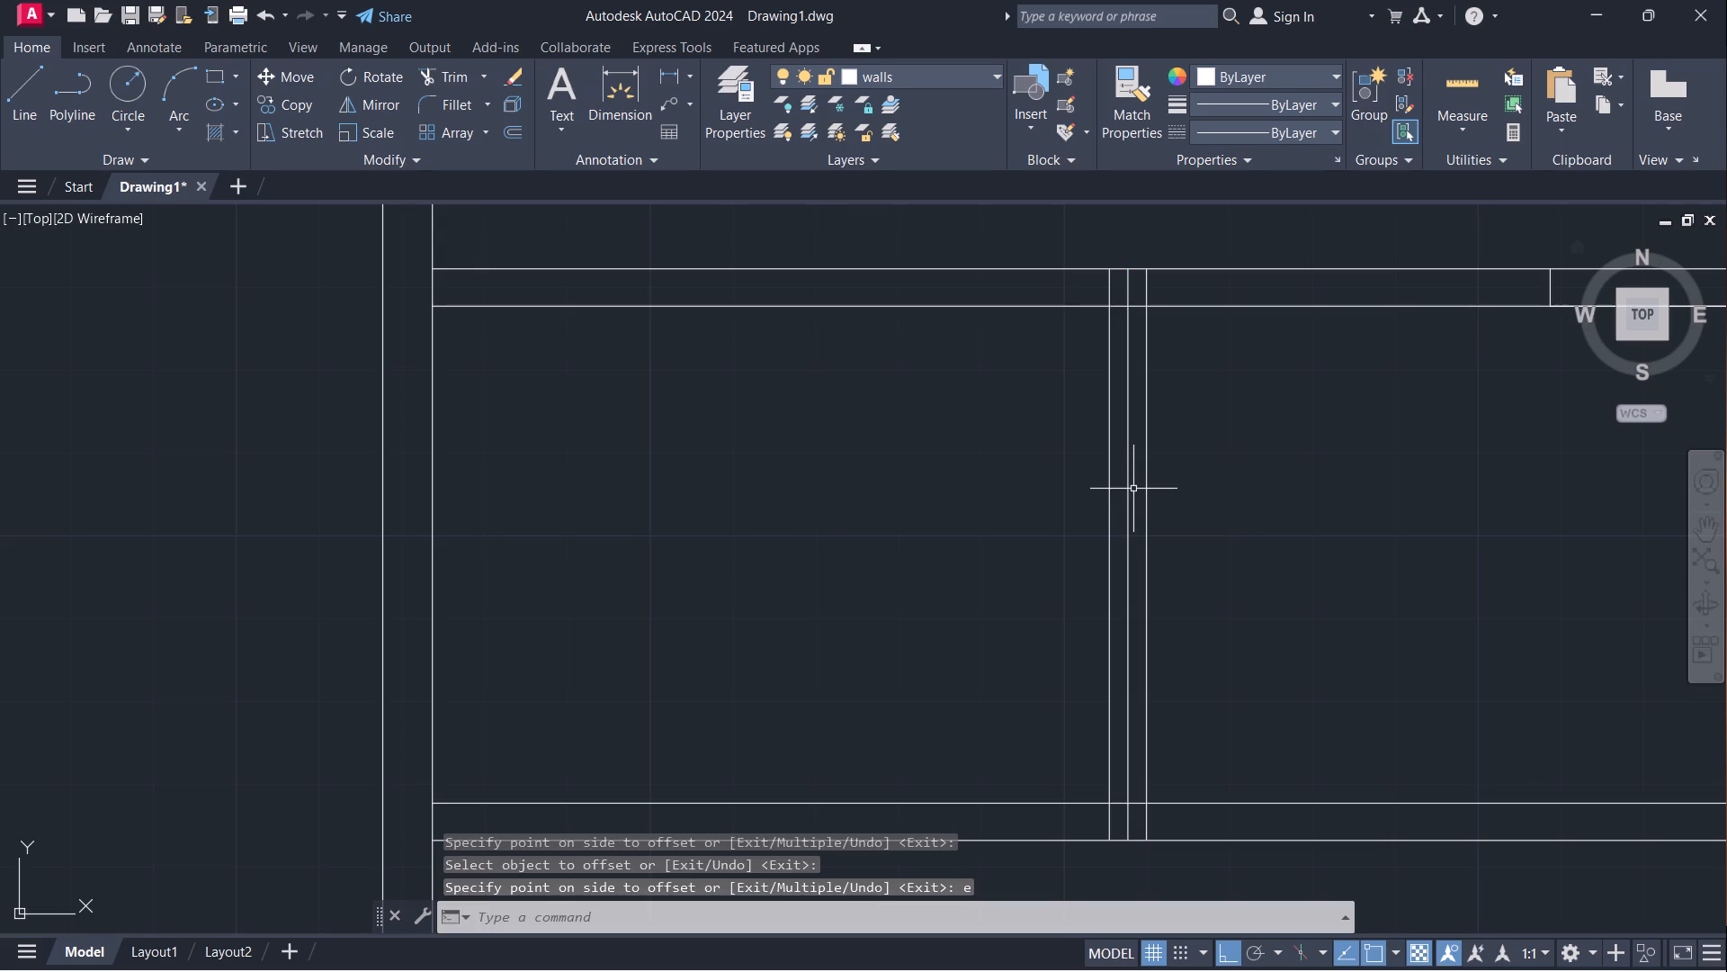
Erase the centre line between the two faces of the new dividing wall.
{"action": "left_click", "coordinate": [1127, 491]}
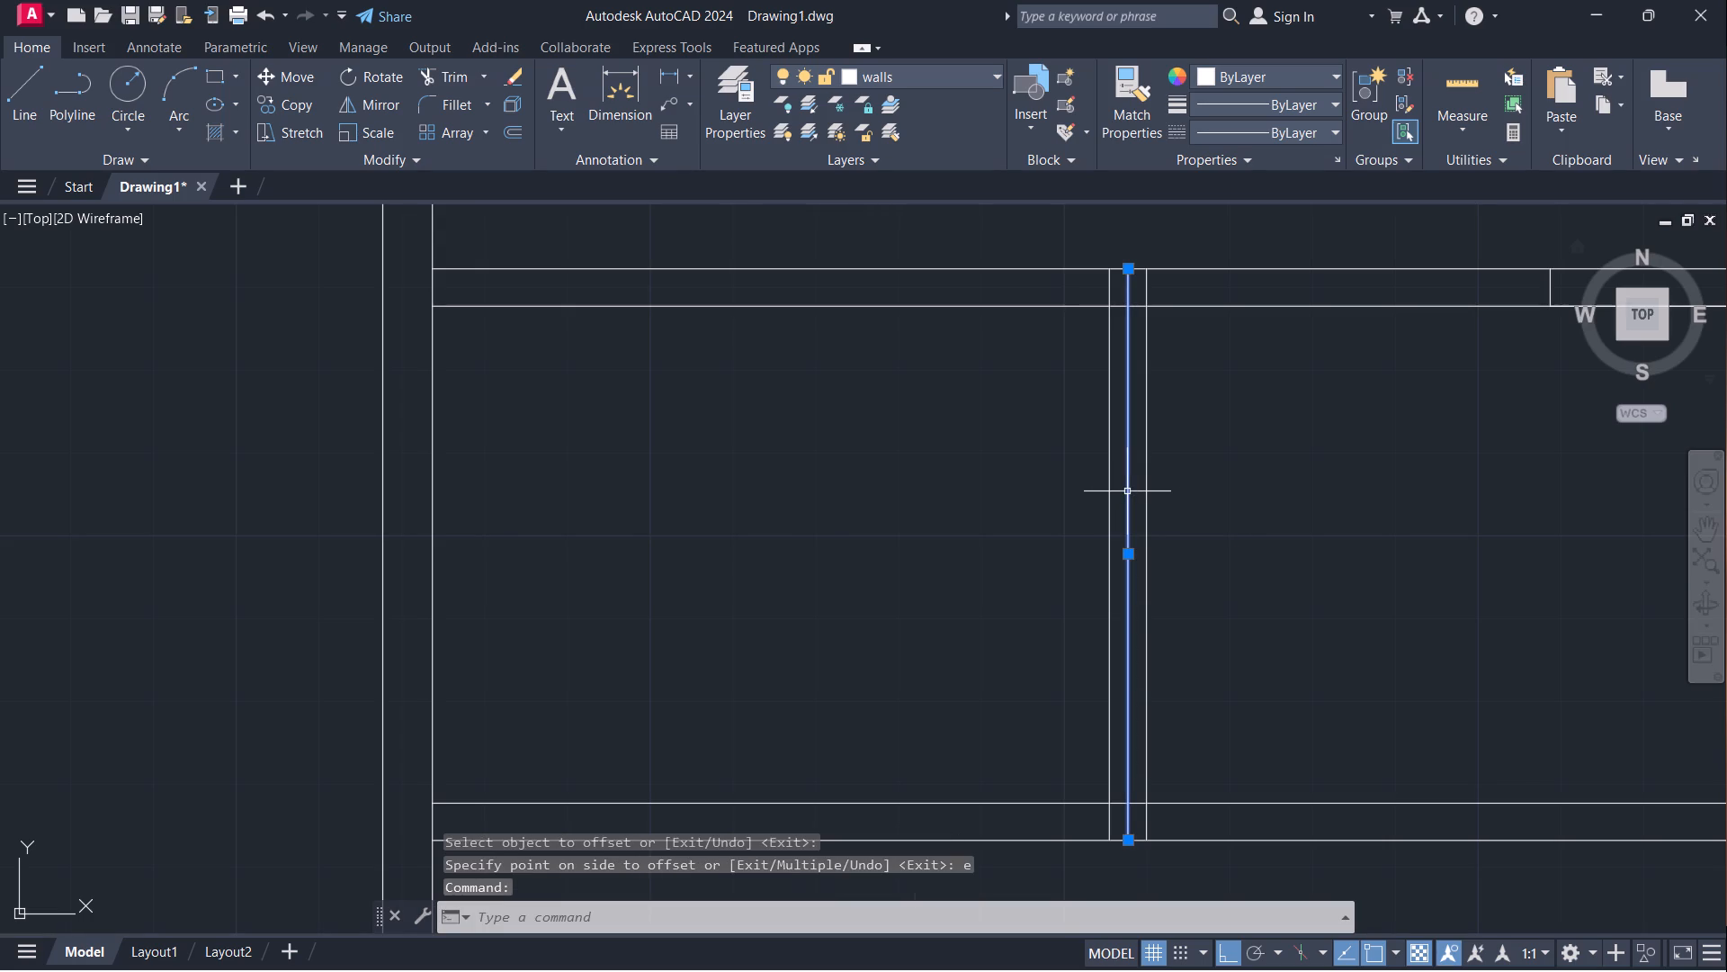
{"action": "key", "text": "e"}
{"action": "key", "text": "Return"}
{"action": "scroll", "coordinate": [1231, 428], "scroll_direction": "down", "scroll_amount": 1}
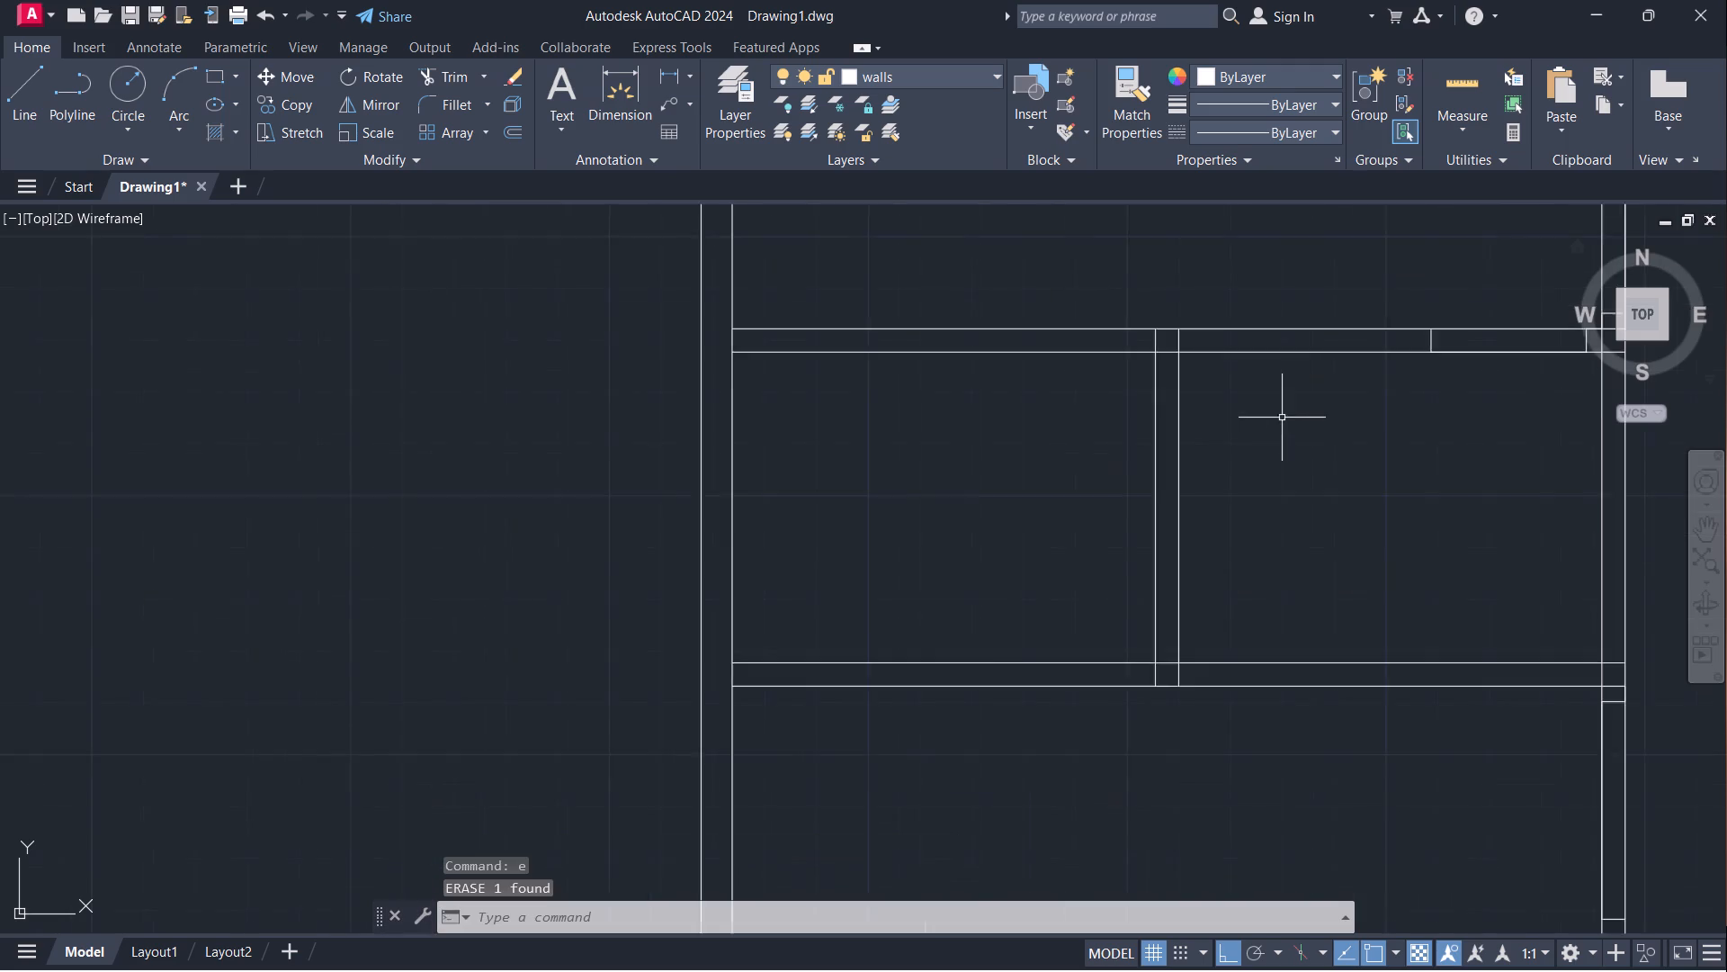
{"action": "scroll", "coordinate": [1306, 414], "scroll_direction": "down", "scroll_amount": 2}
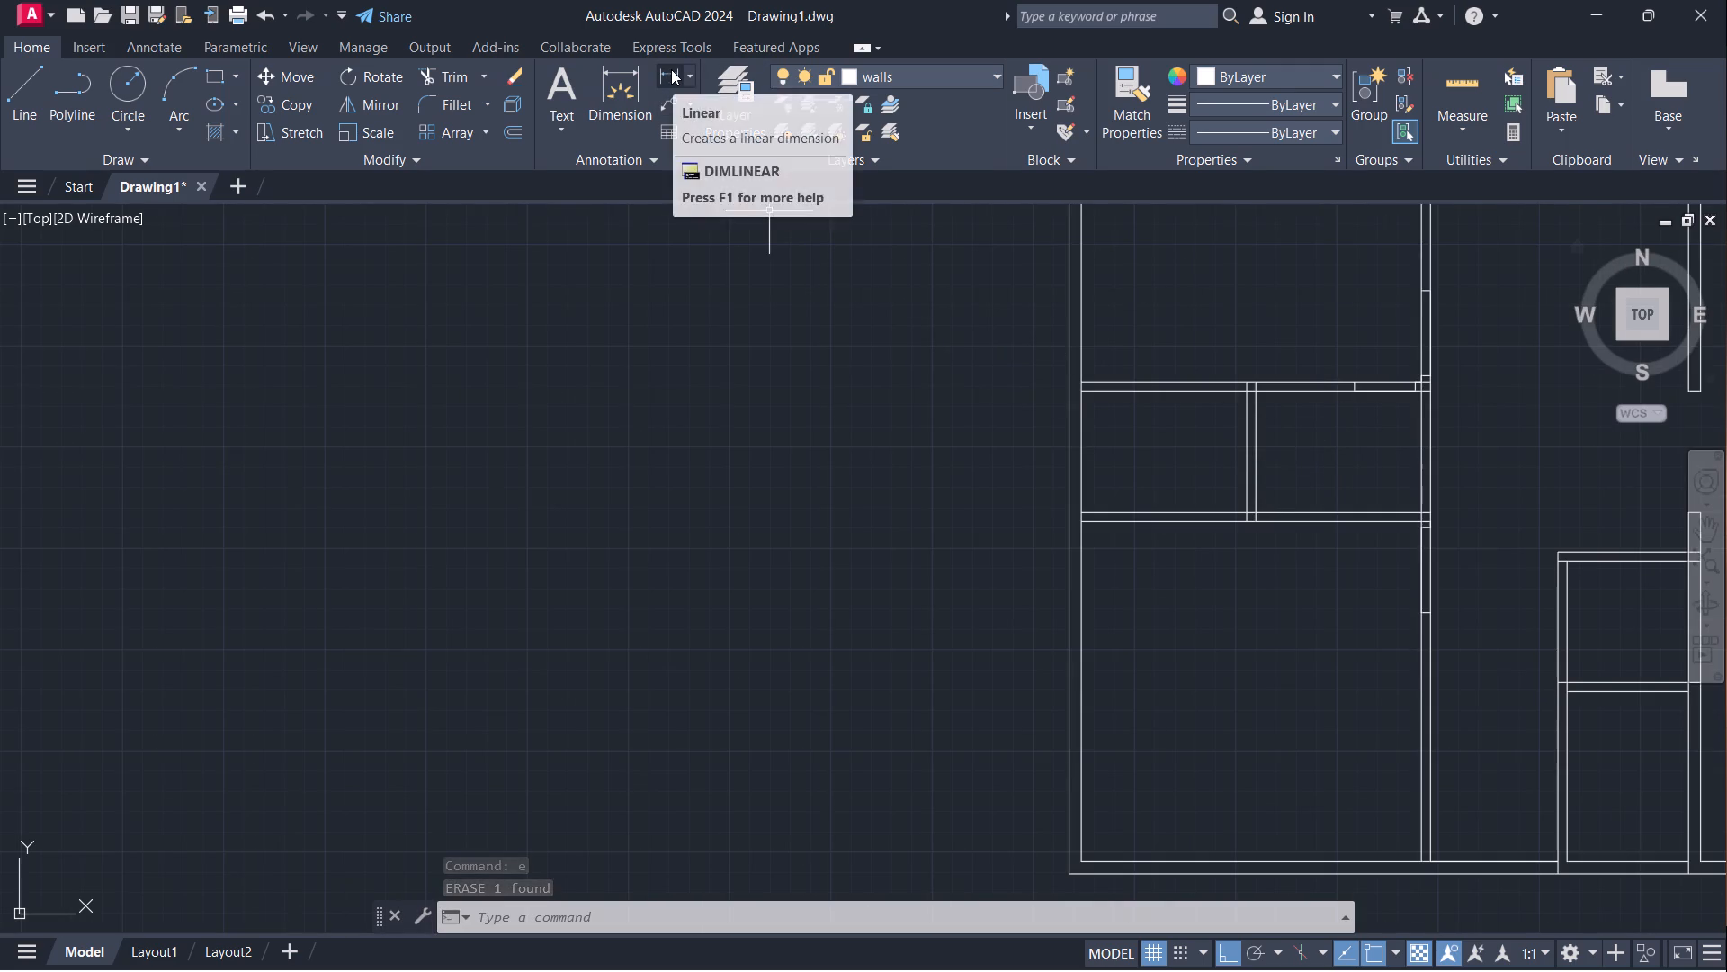
Measure the thickness of the vertical dividing wall between its two faces at the lower horizontal partition.
{"action": "left_click", "coordinate": [677, 73]}
{"action": "scroll", "coordinate": [1257, 494], "scroll_direction": "up", "scroll_amount": 4}
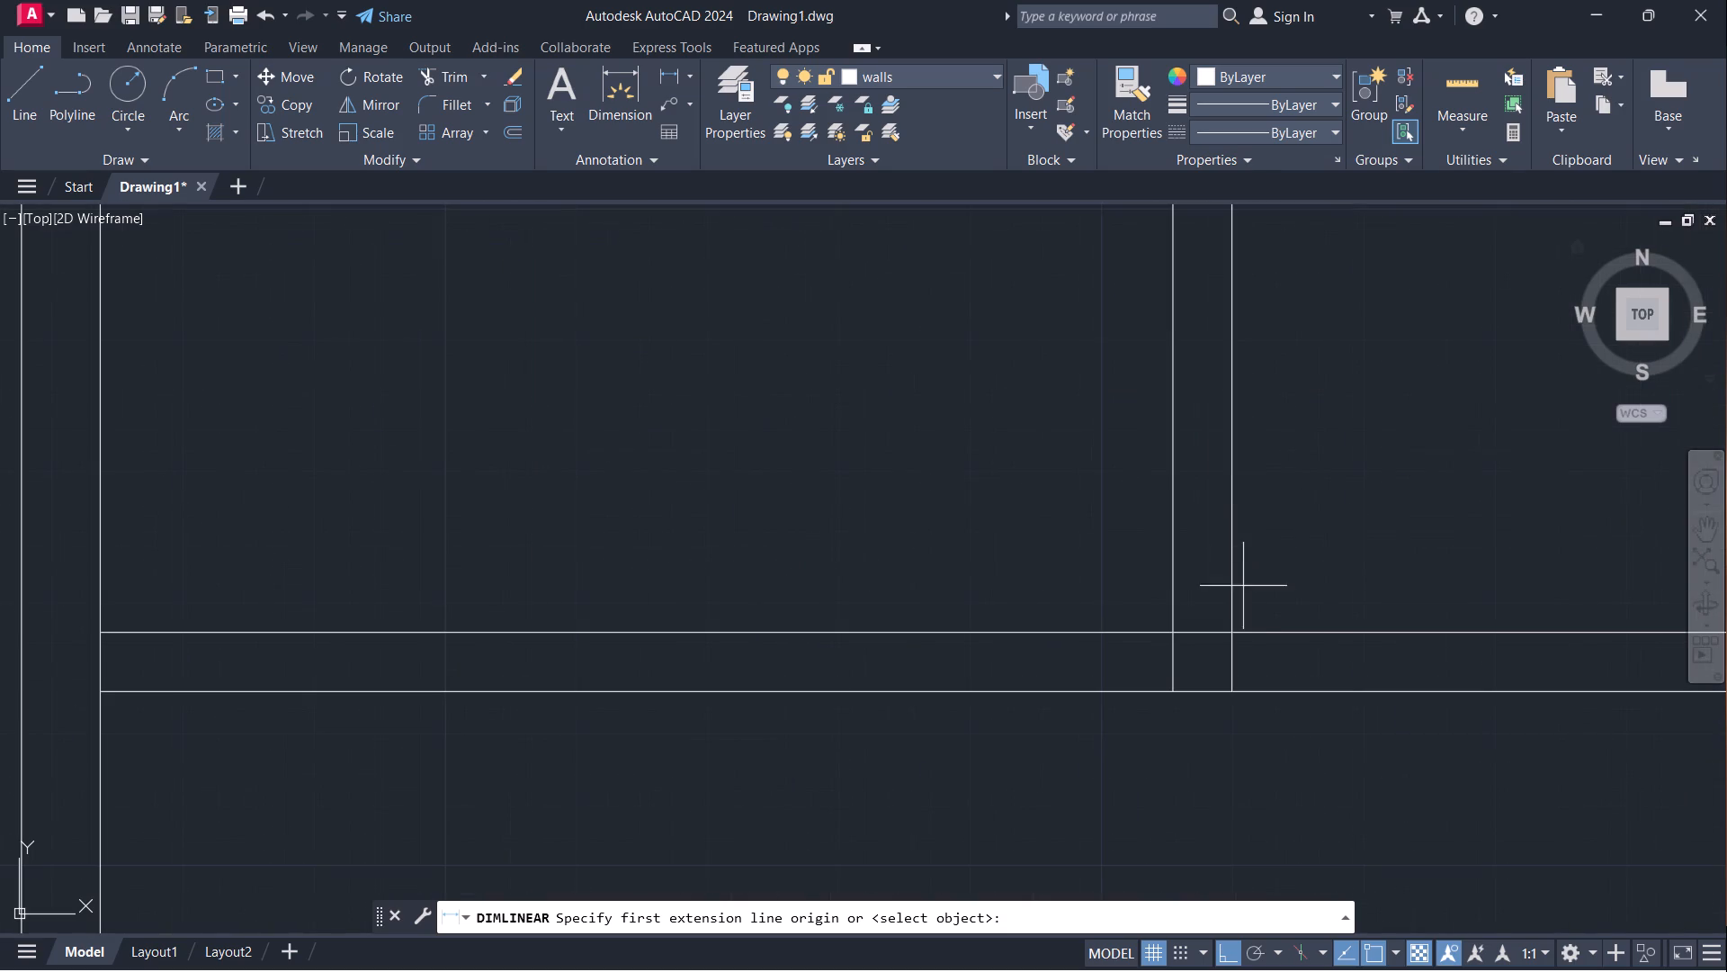
{"action": "left_click", "coordinate": [1234, 633]}
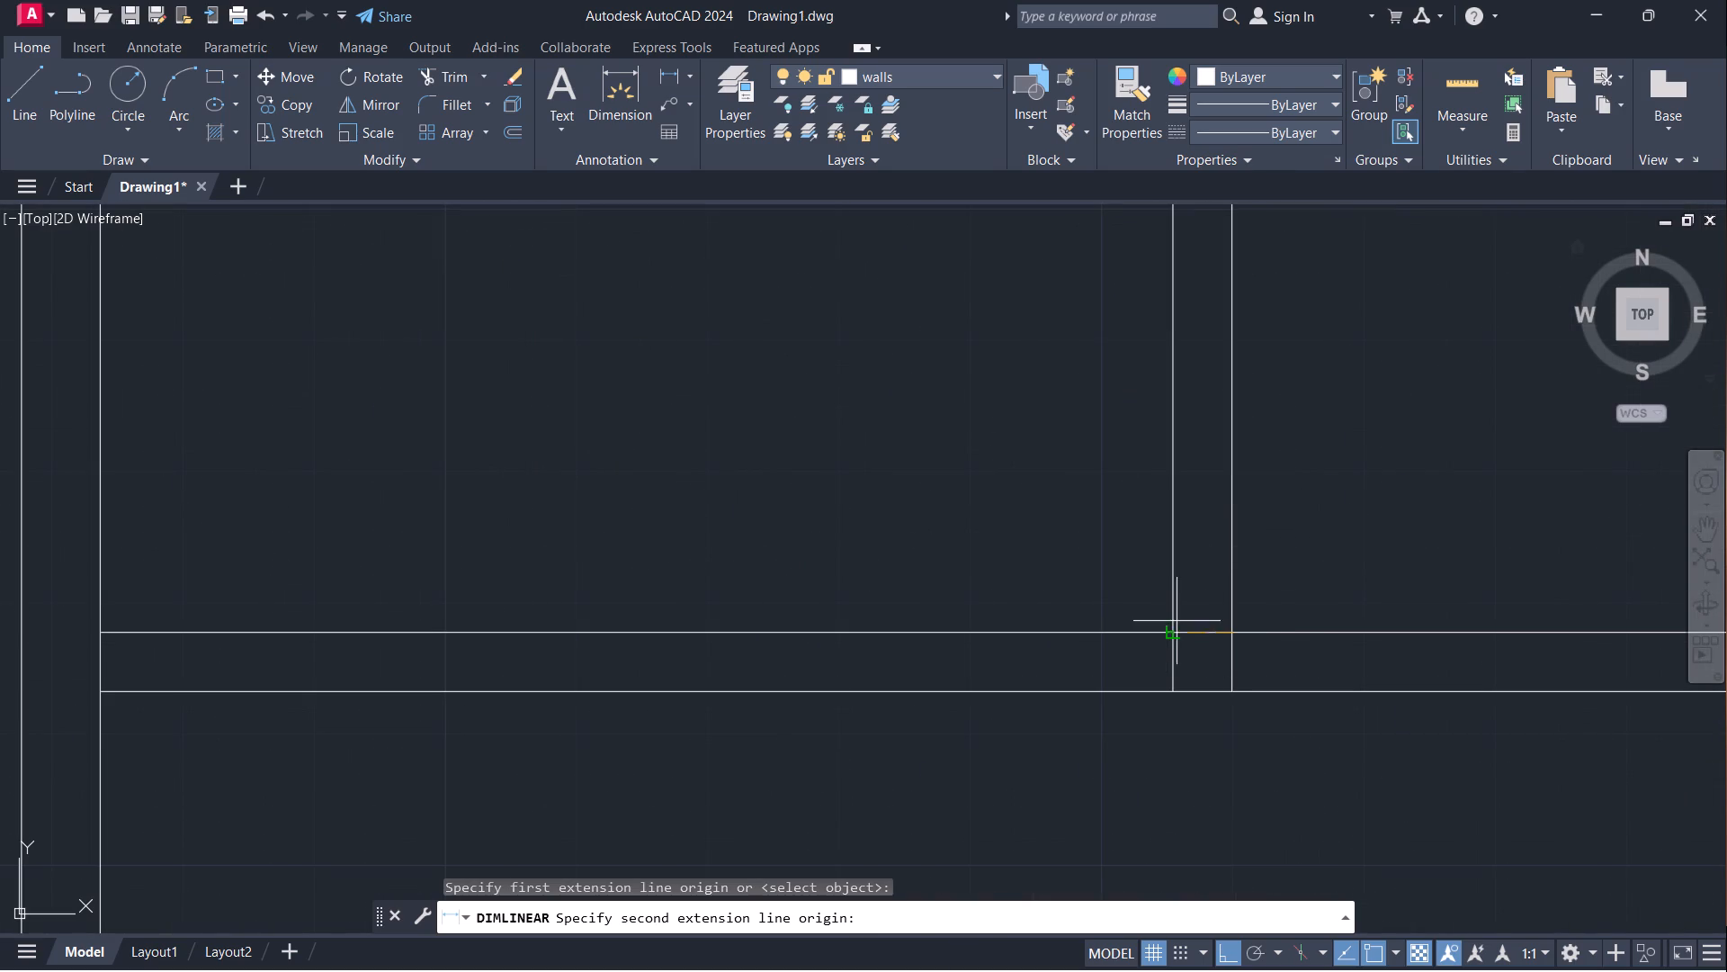
{"action": "left_click", "coordinate": [1177, 626]}
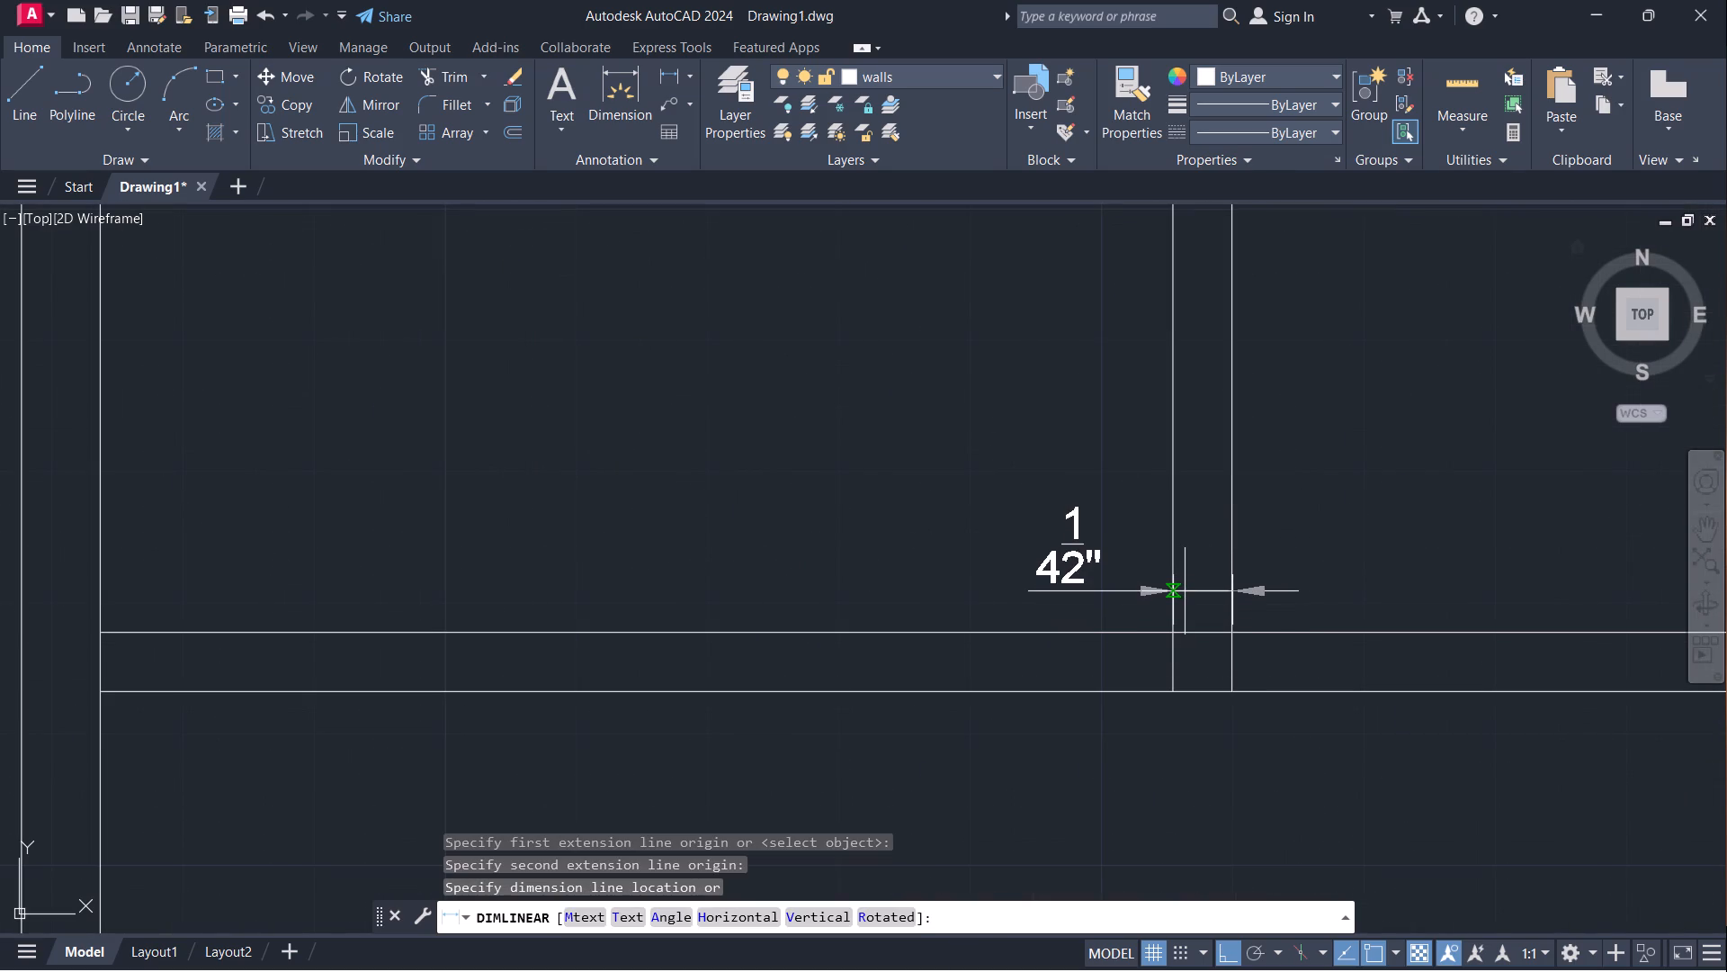
{"action": "key", "text": "Escape"}
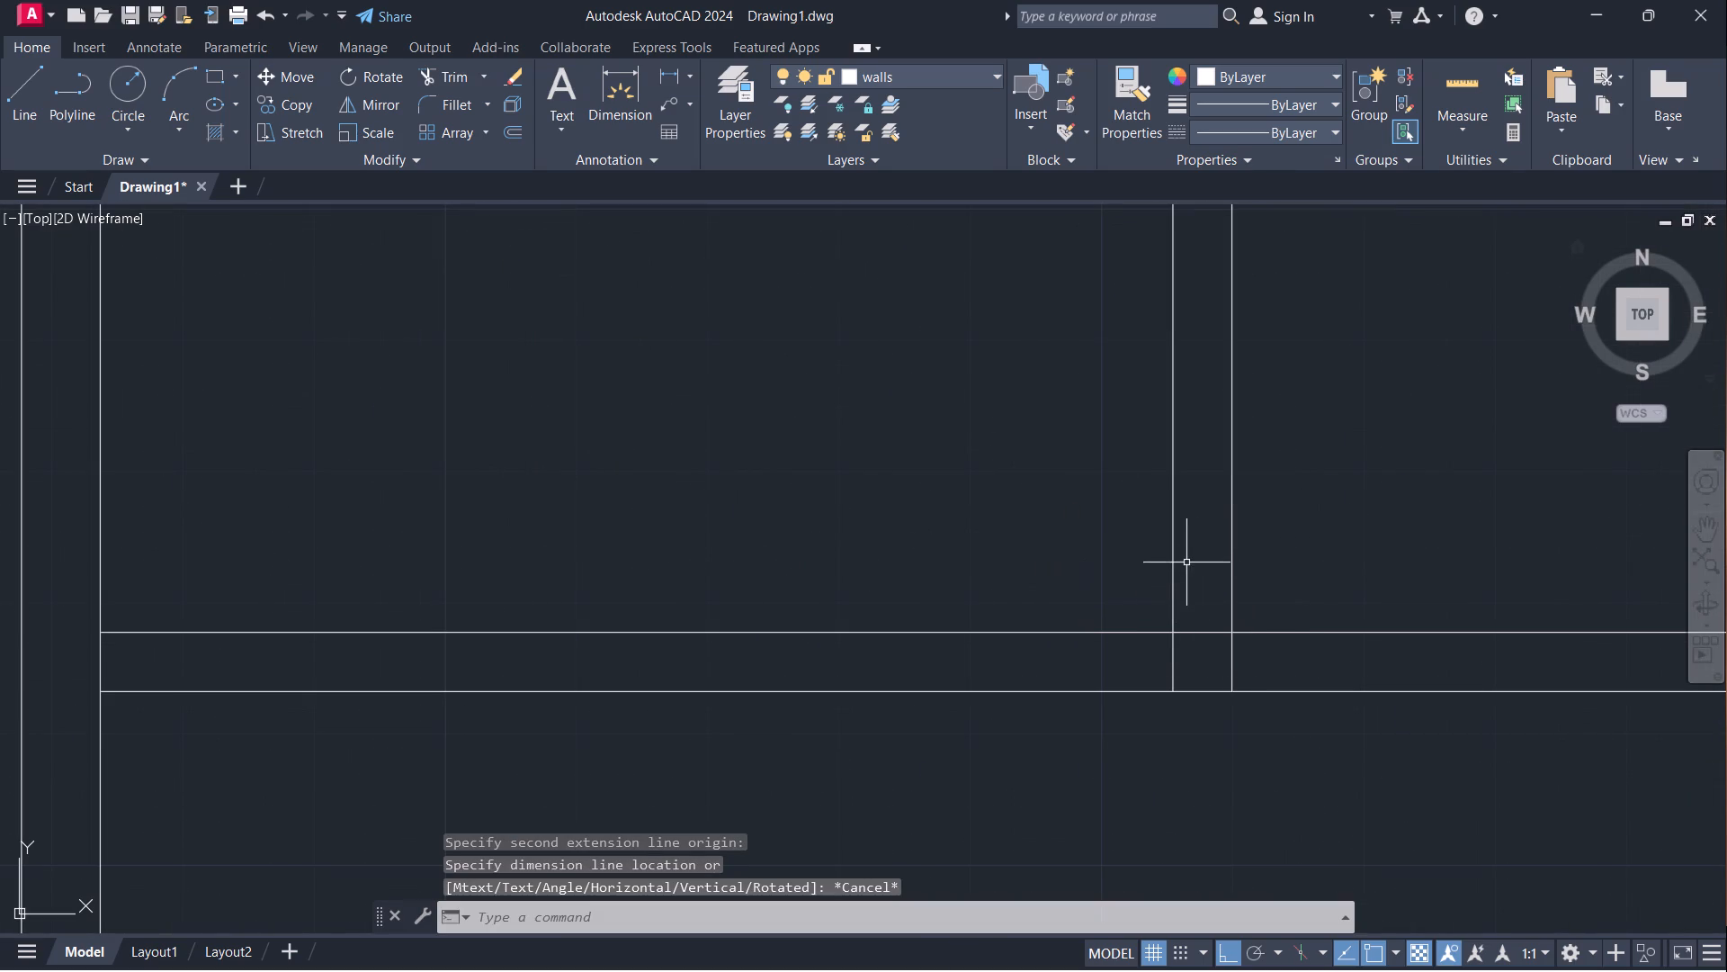
Erase both faces of the vertical dividing wall between the two horizontal partitions.
{"action": "left_click", "coordinate": [1171, 562]}
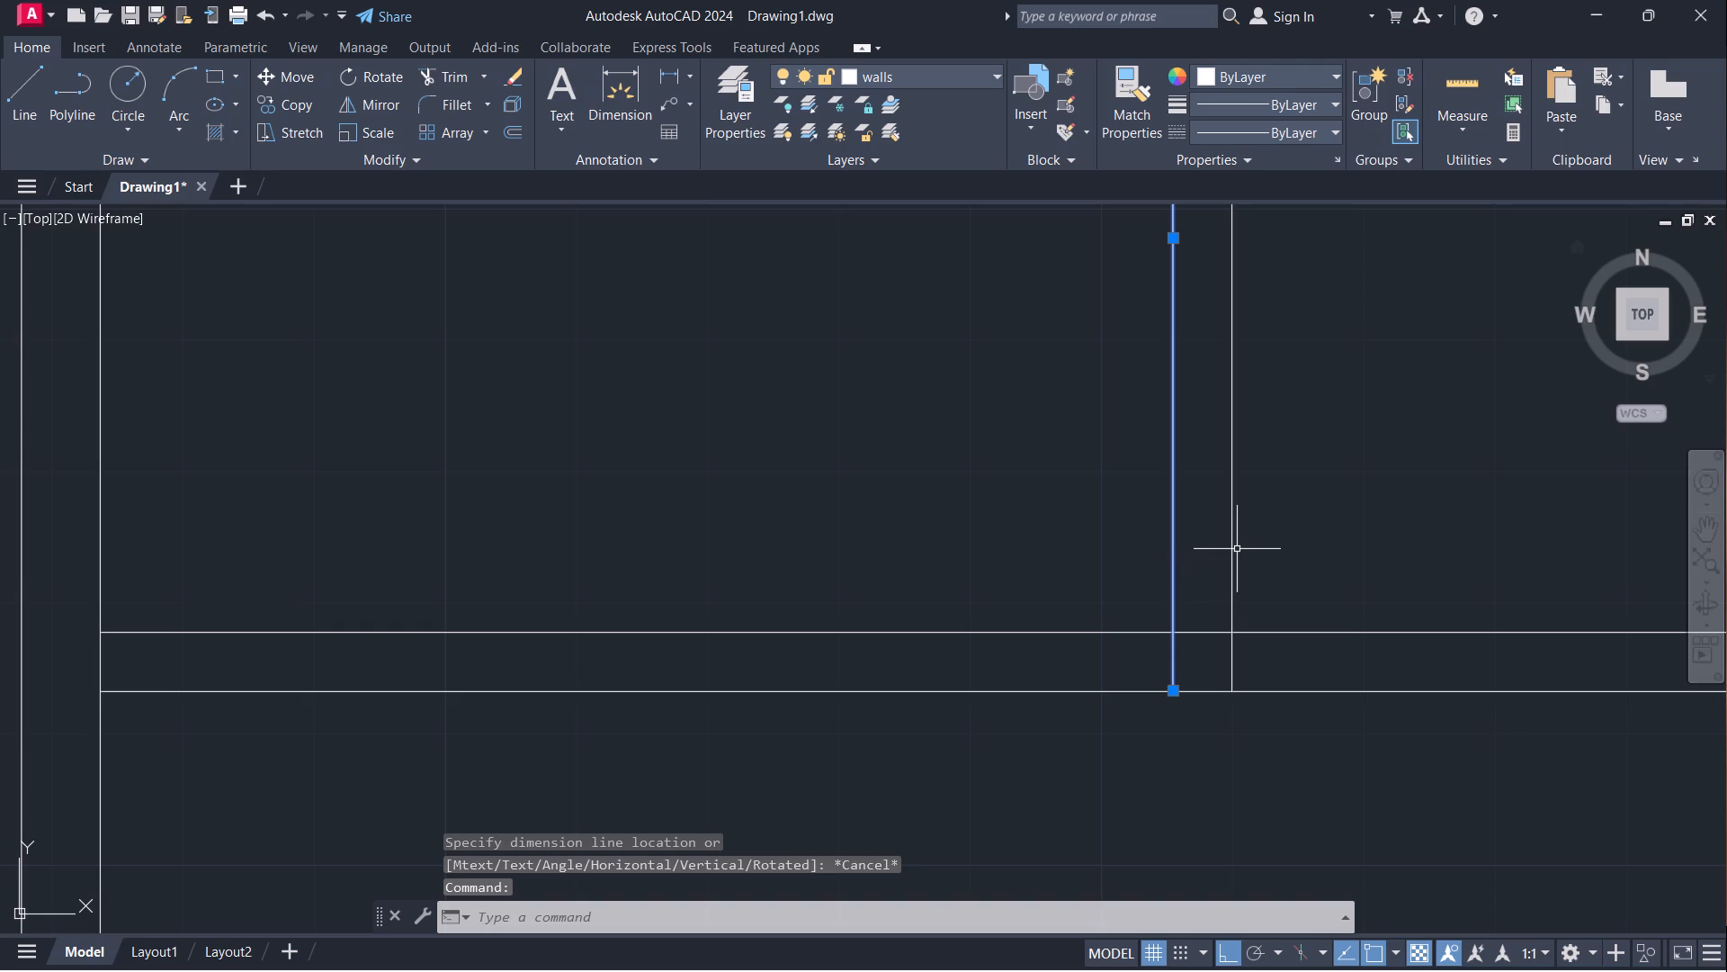
{"action": "left_click", "coordinate": [1234, 550]}
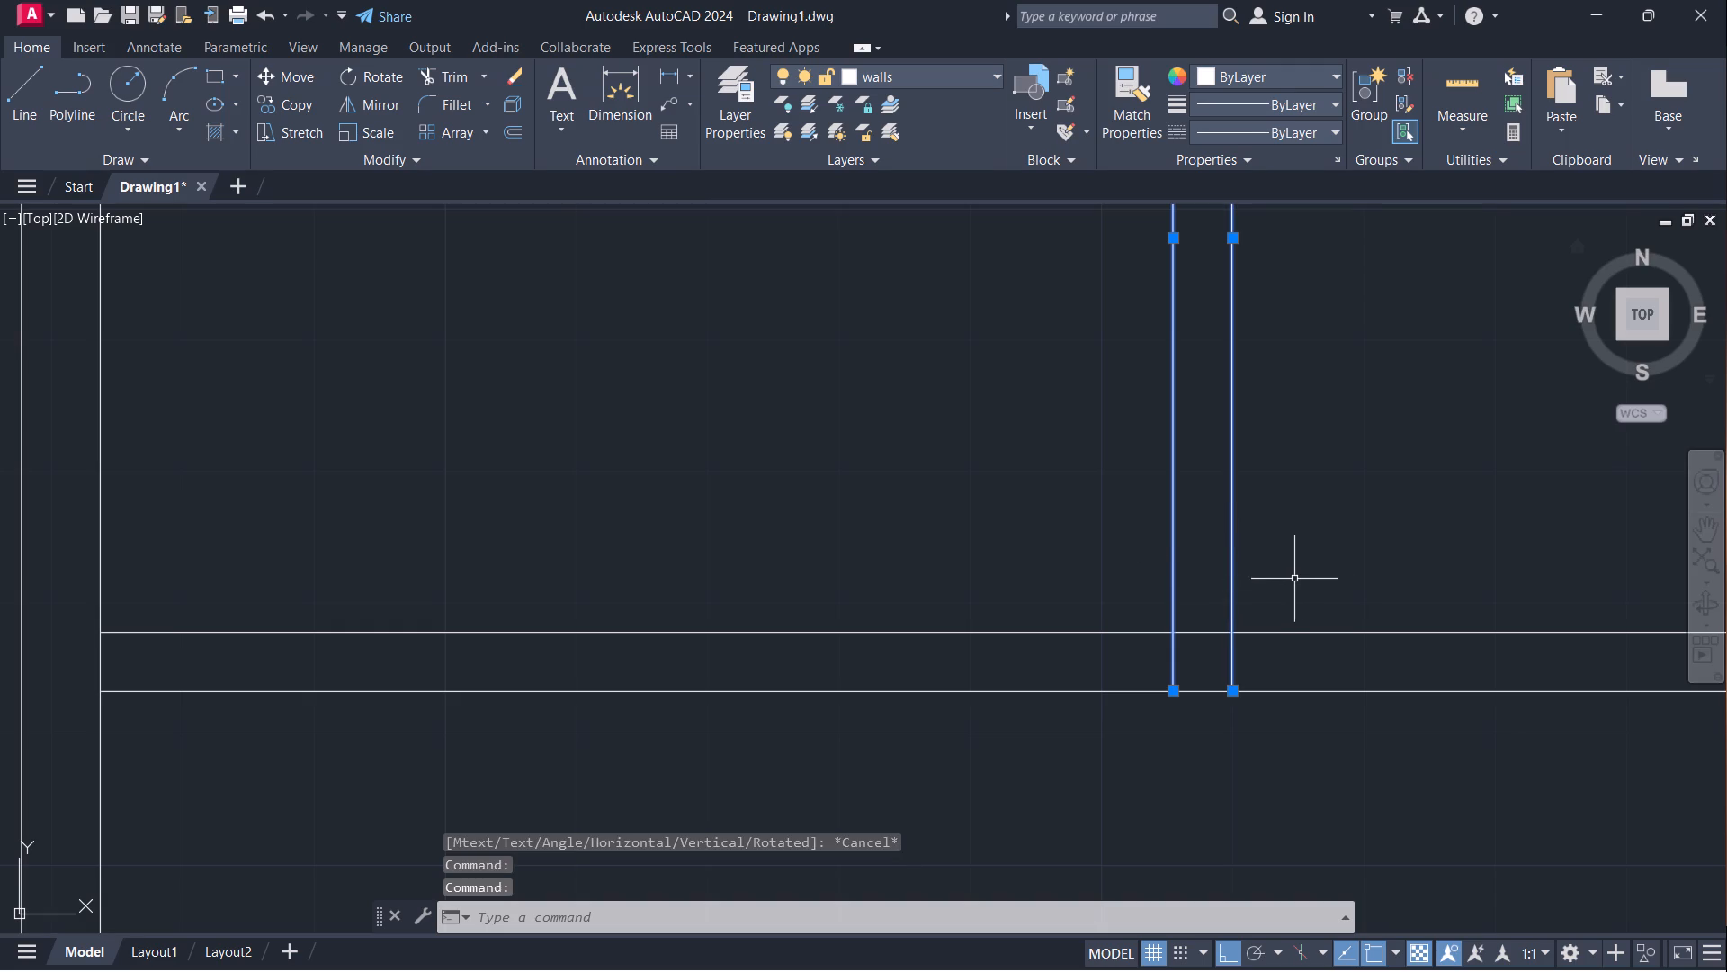
{"action": "scroll", "coordinate": [1312, 568], "scroll_direction": "down", "scroll_amount": 3}
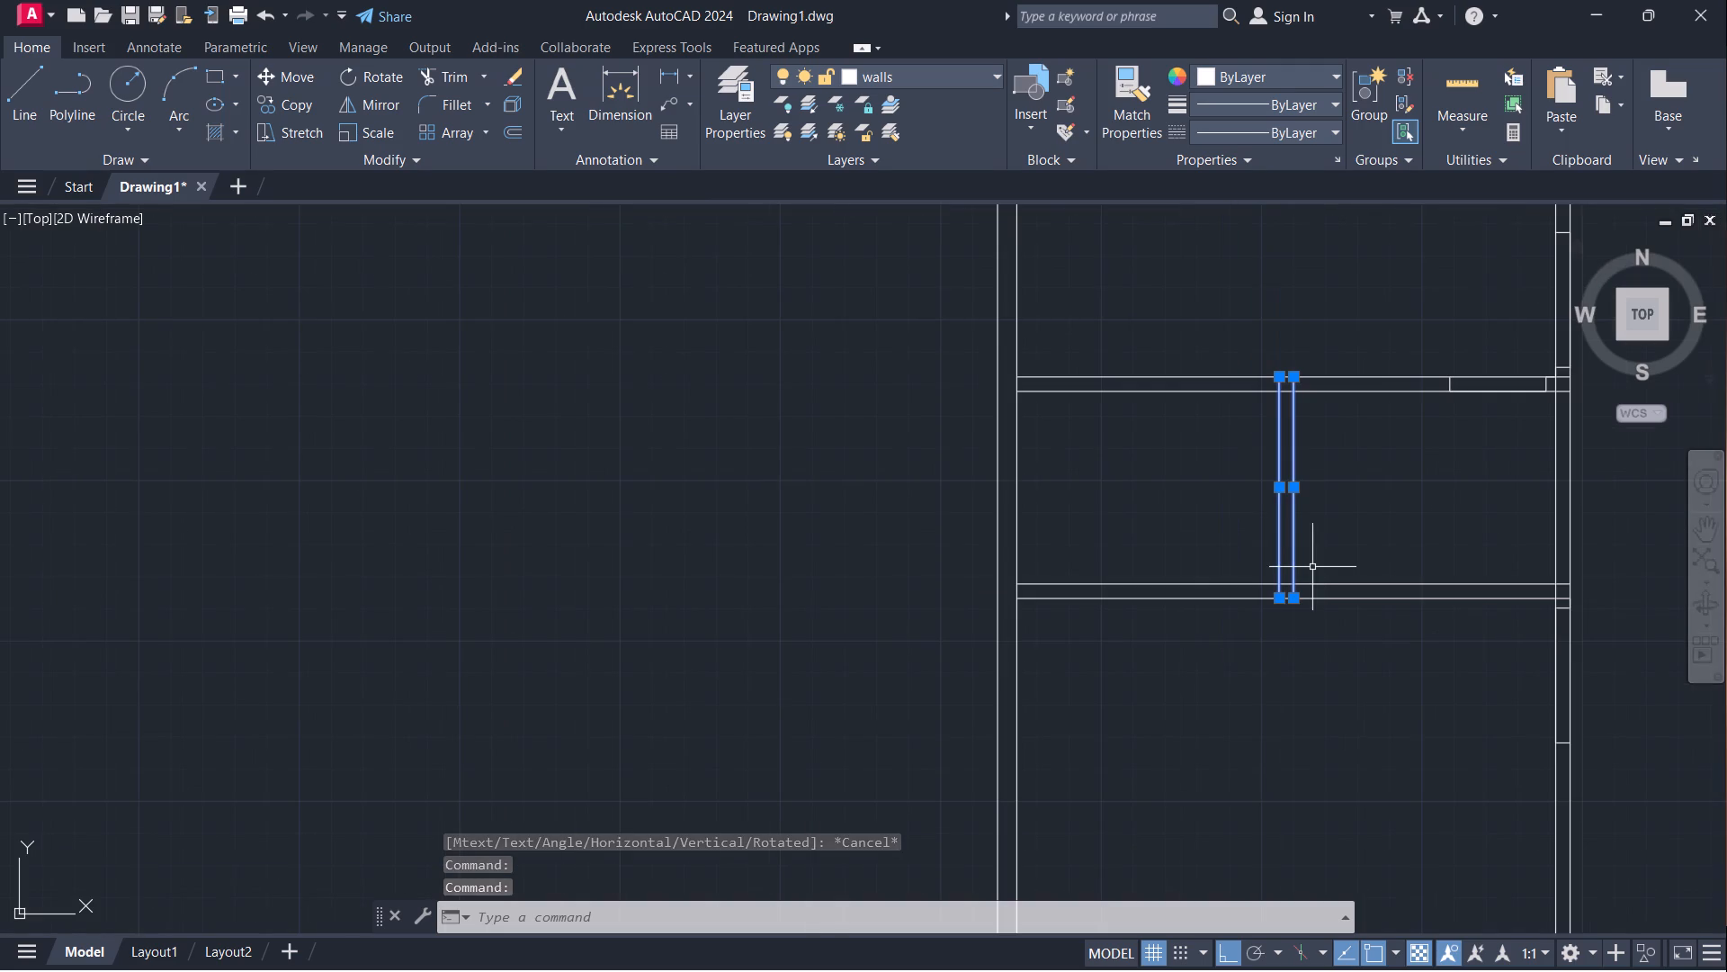
{"action": "middle_click_drag", "start_coordinate": [1325, 549], "coordinate": [1238, 563]}
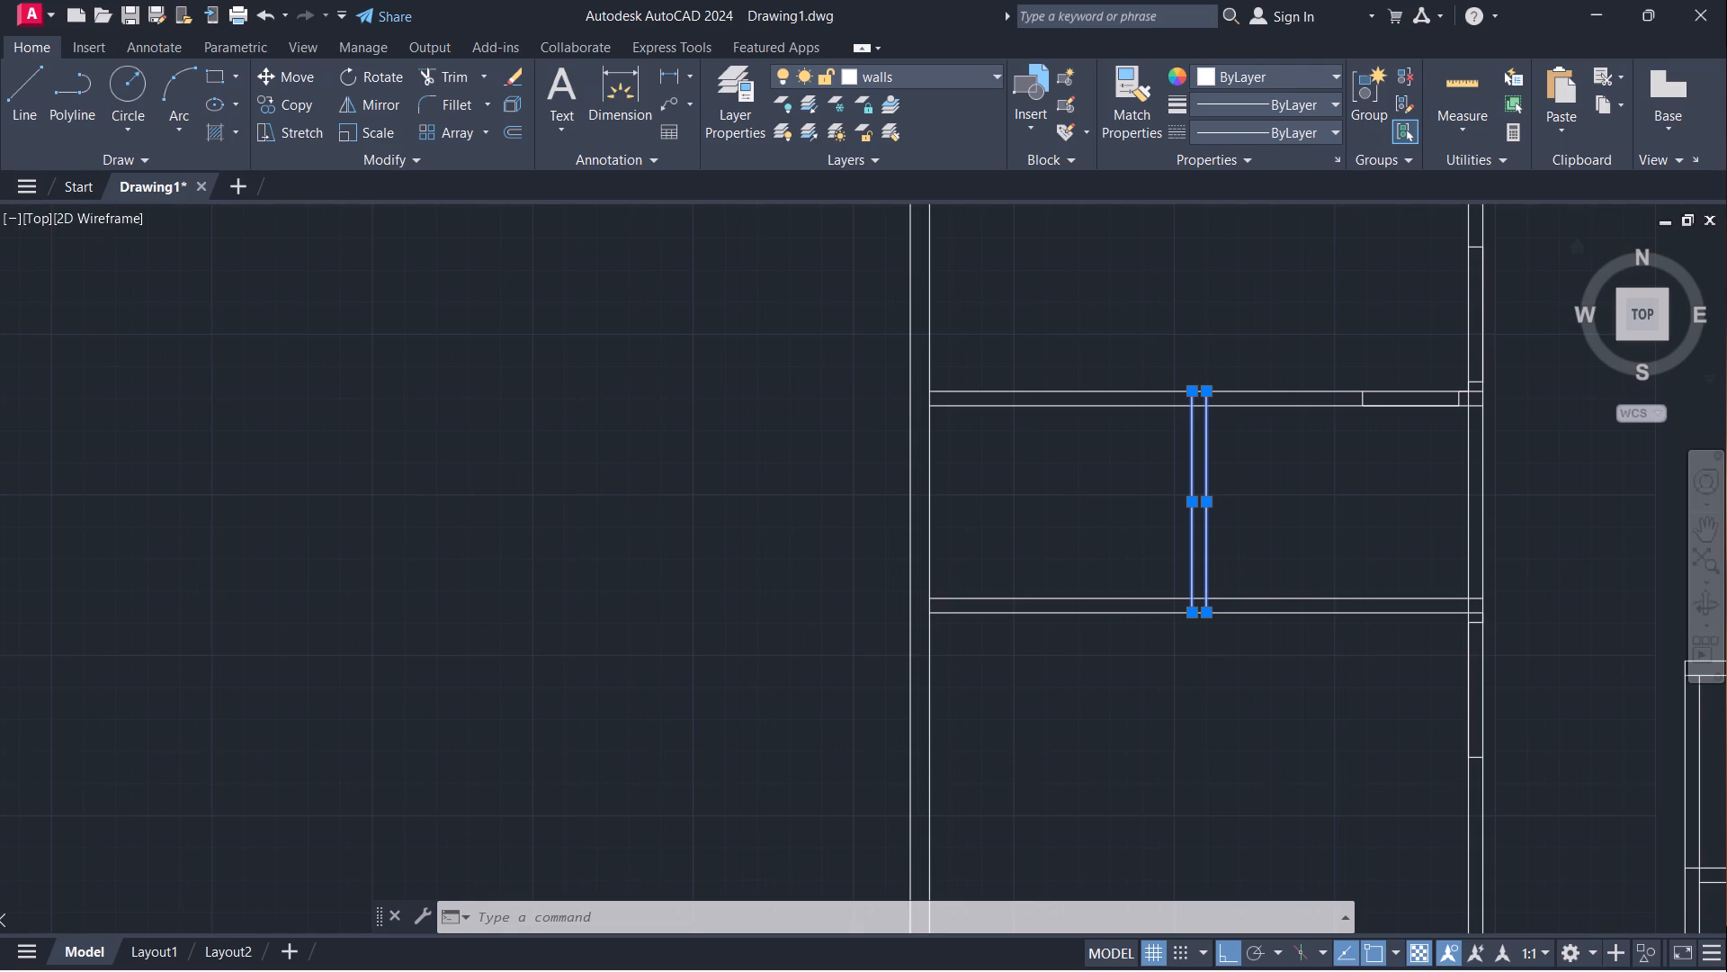
{"action": "scroll", "coordinate": [1210, 541], "scroll_direction": "up", "scroll_amount": 2}
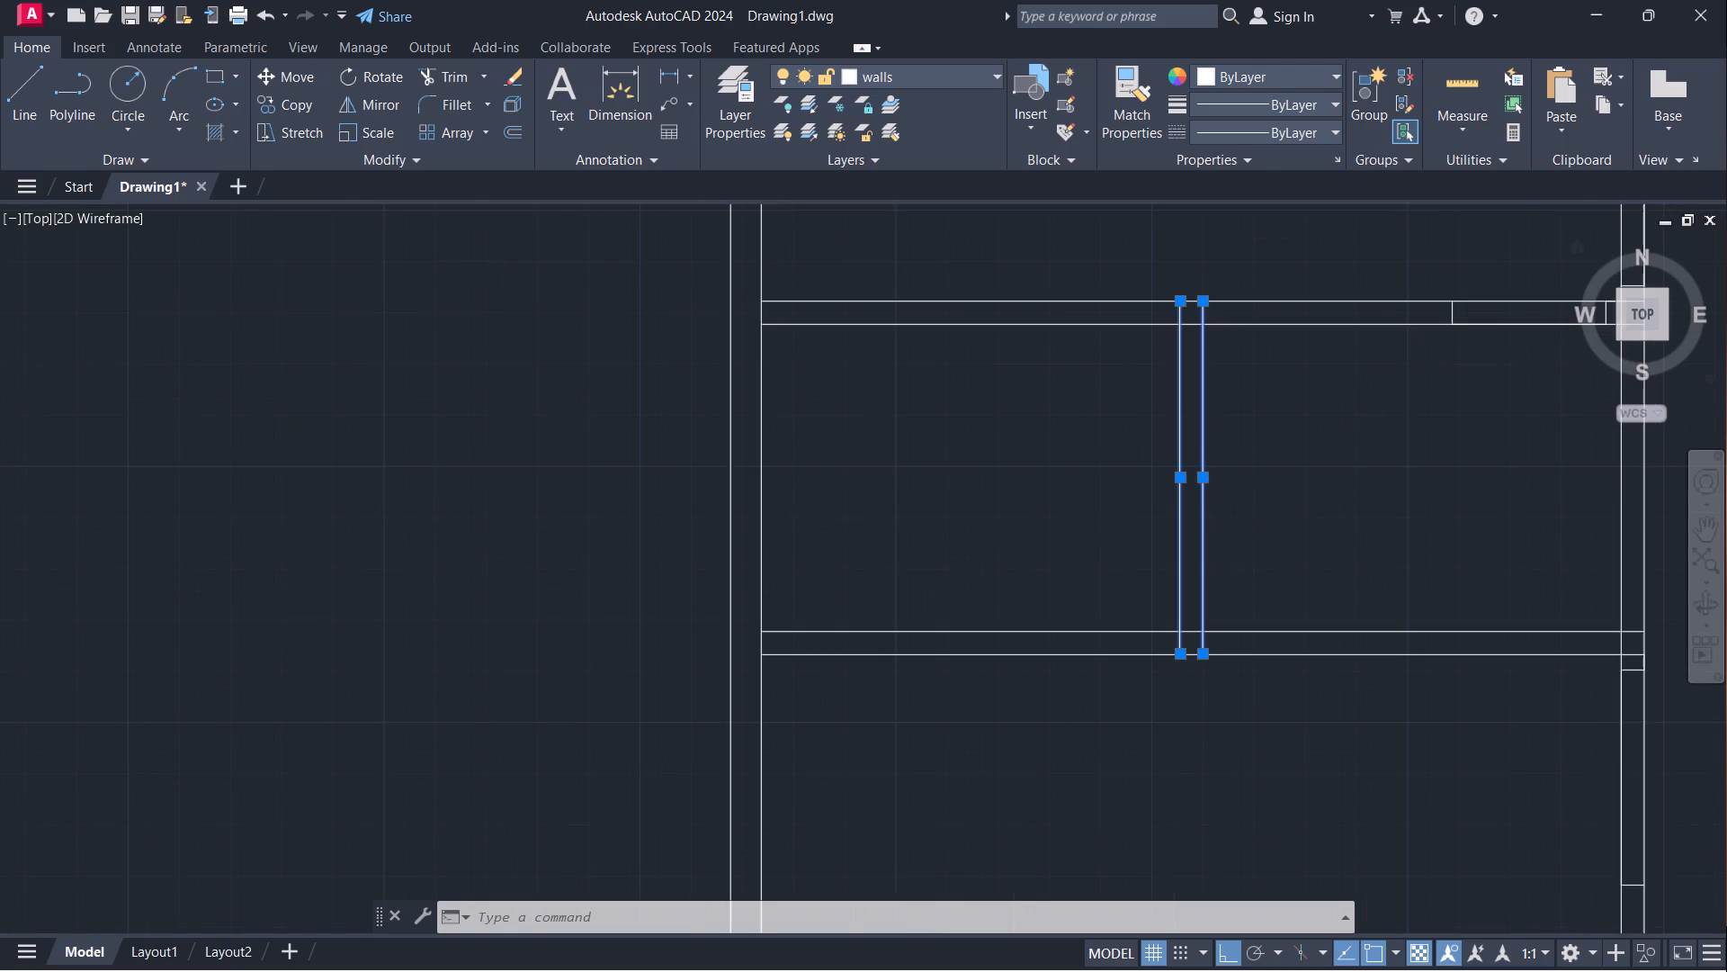
{"action": "scroll", "coordinate": [1210, 541], "scroll_direction": "down", "scroll_amount": 1}
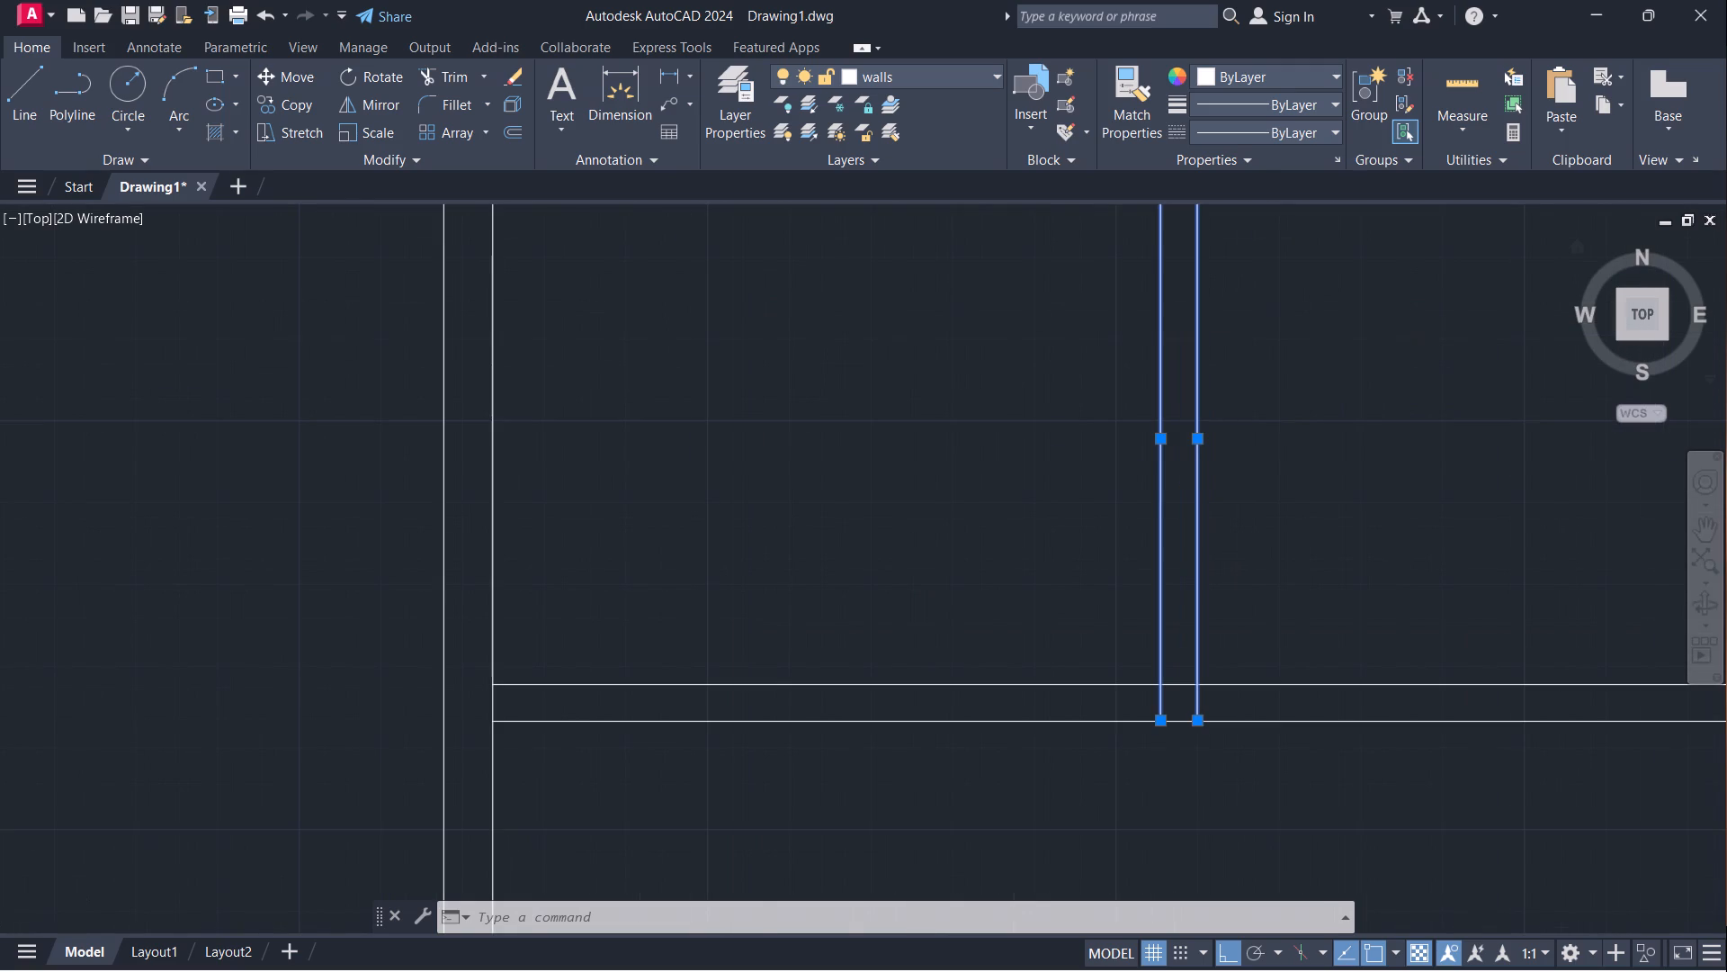
{"action": "key", "text": "e"}
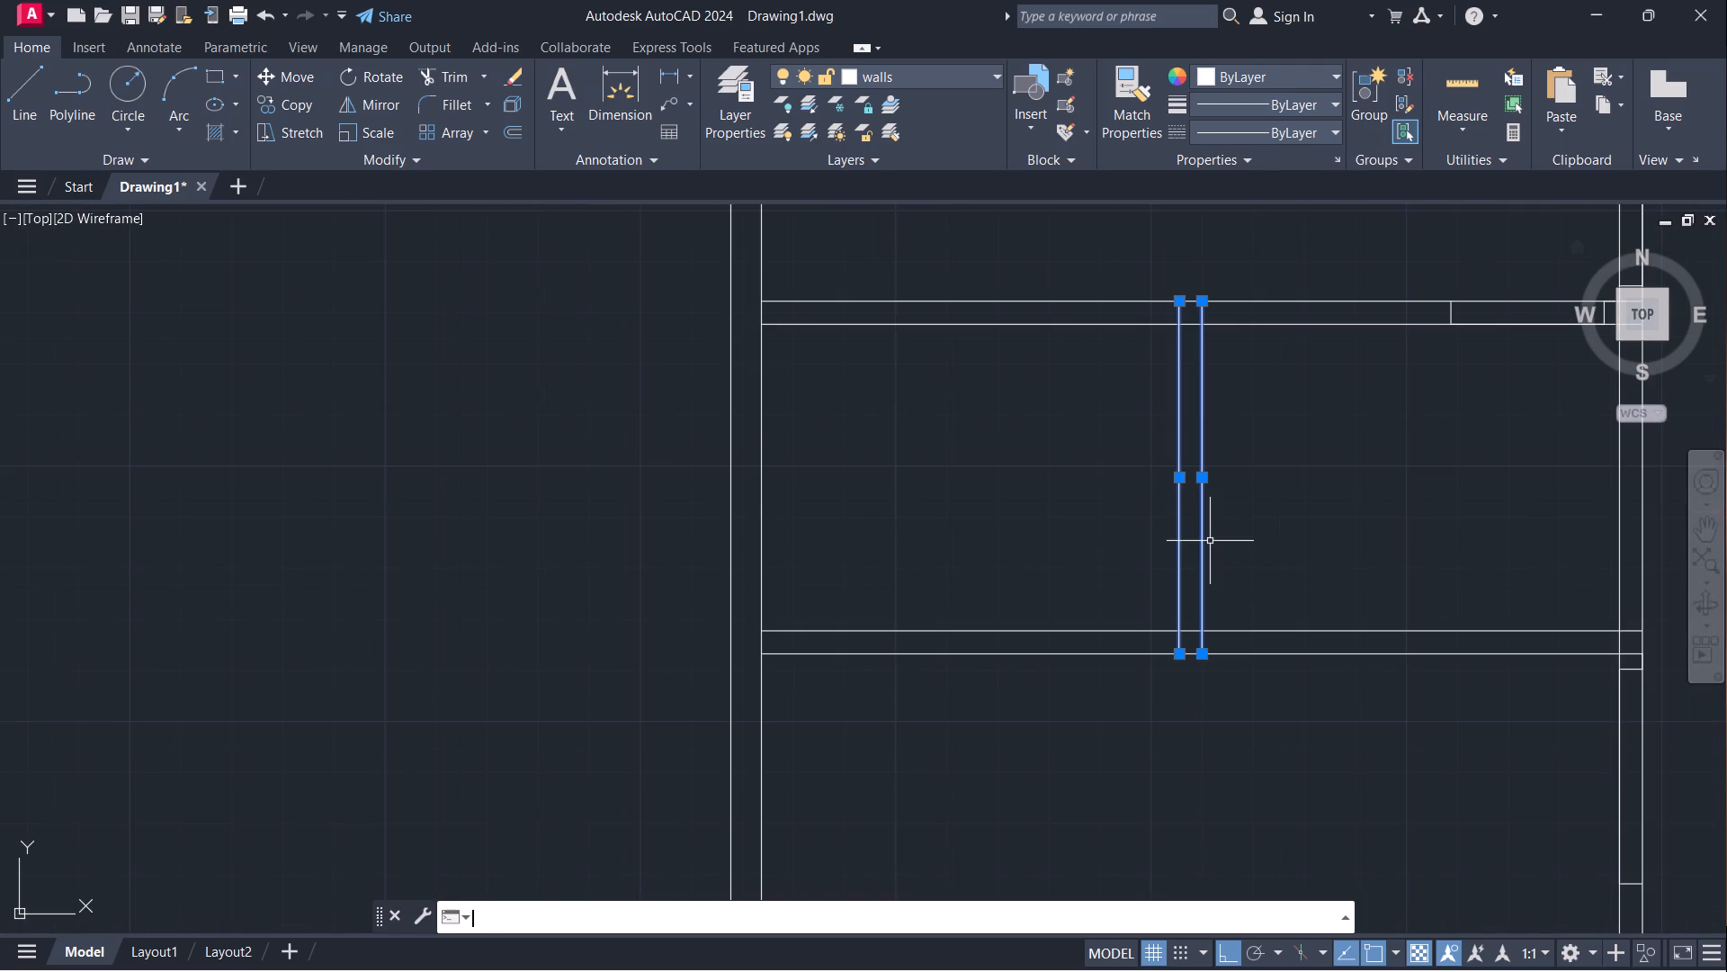
{"action": "key", "text": "Return"}
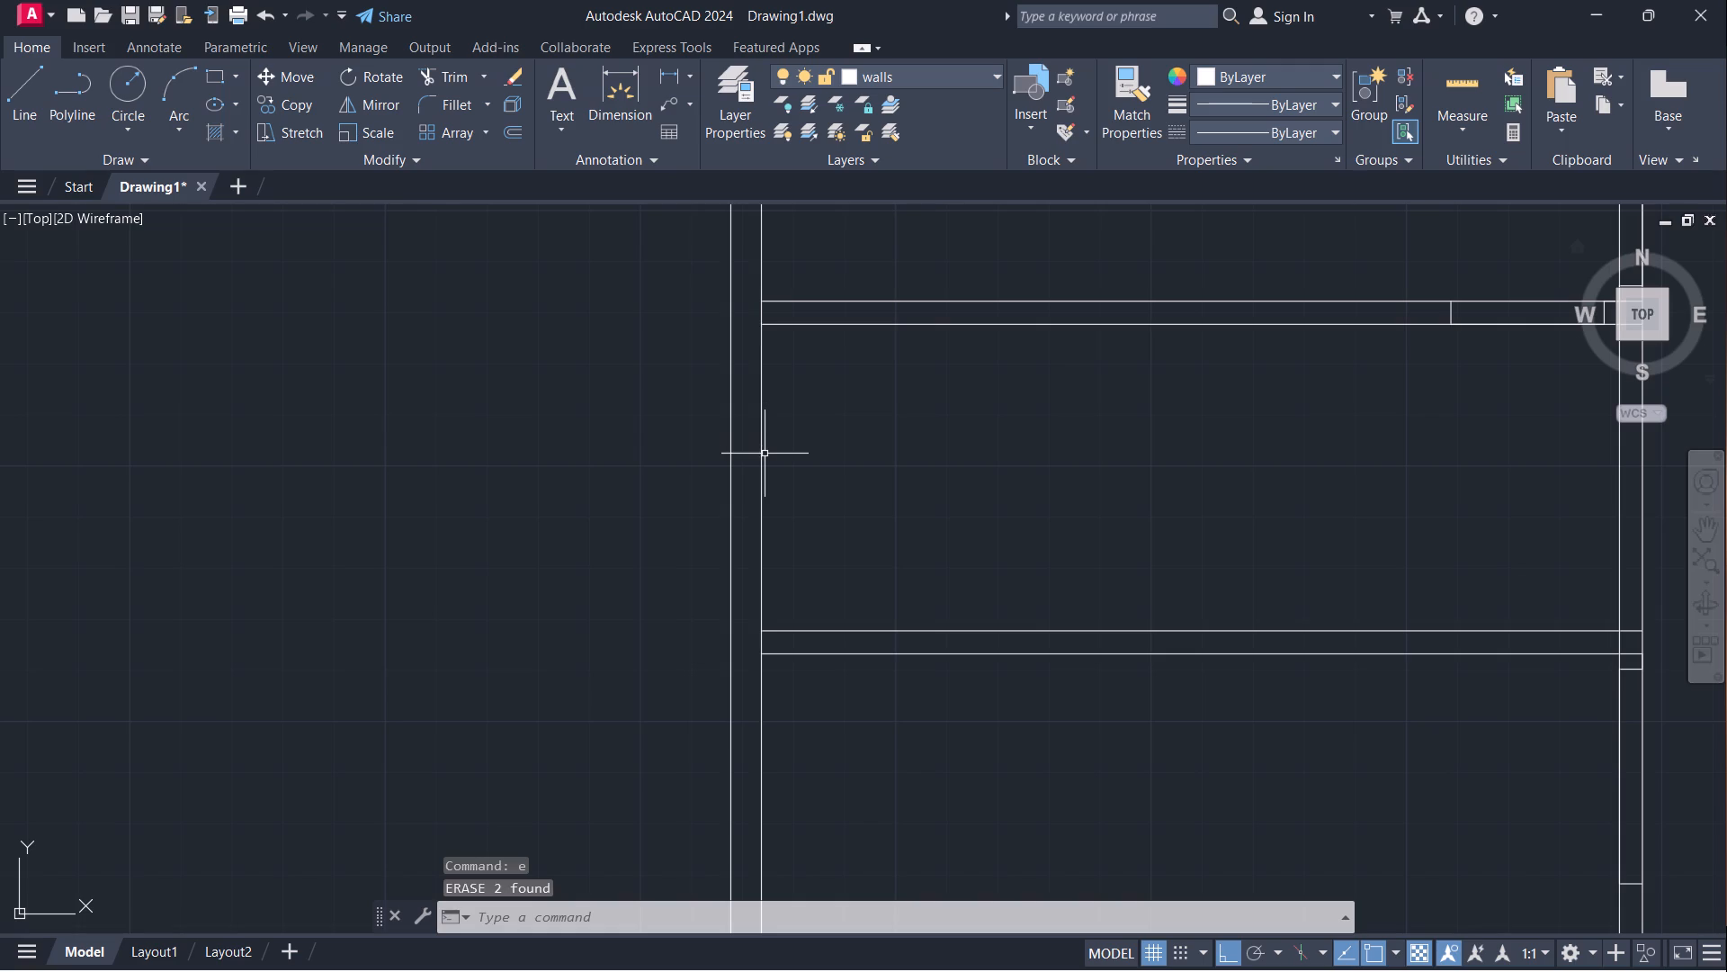
Offset the inner face of the left exterior wall 7' into the room between the two horizontal partitions.
{"action": "left_click", "coordinate": [759, 460]}
{"action": "key", "text": "o"}
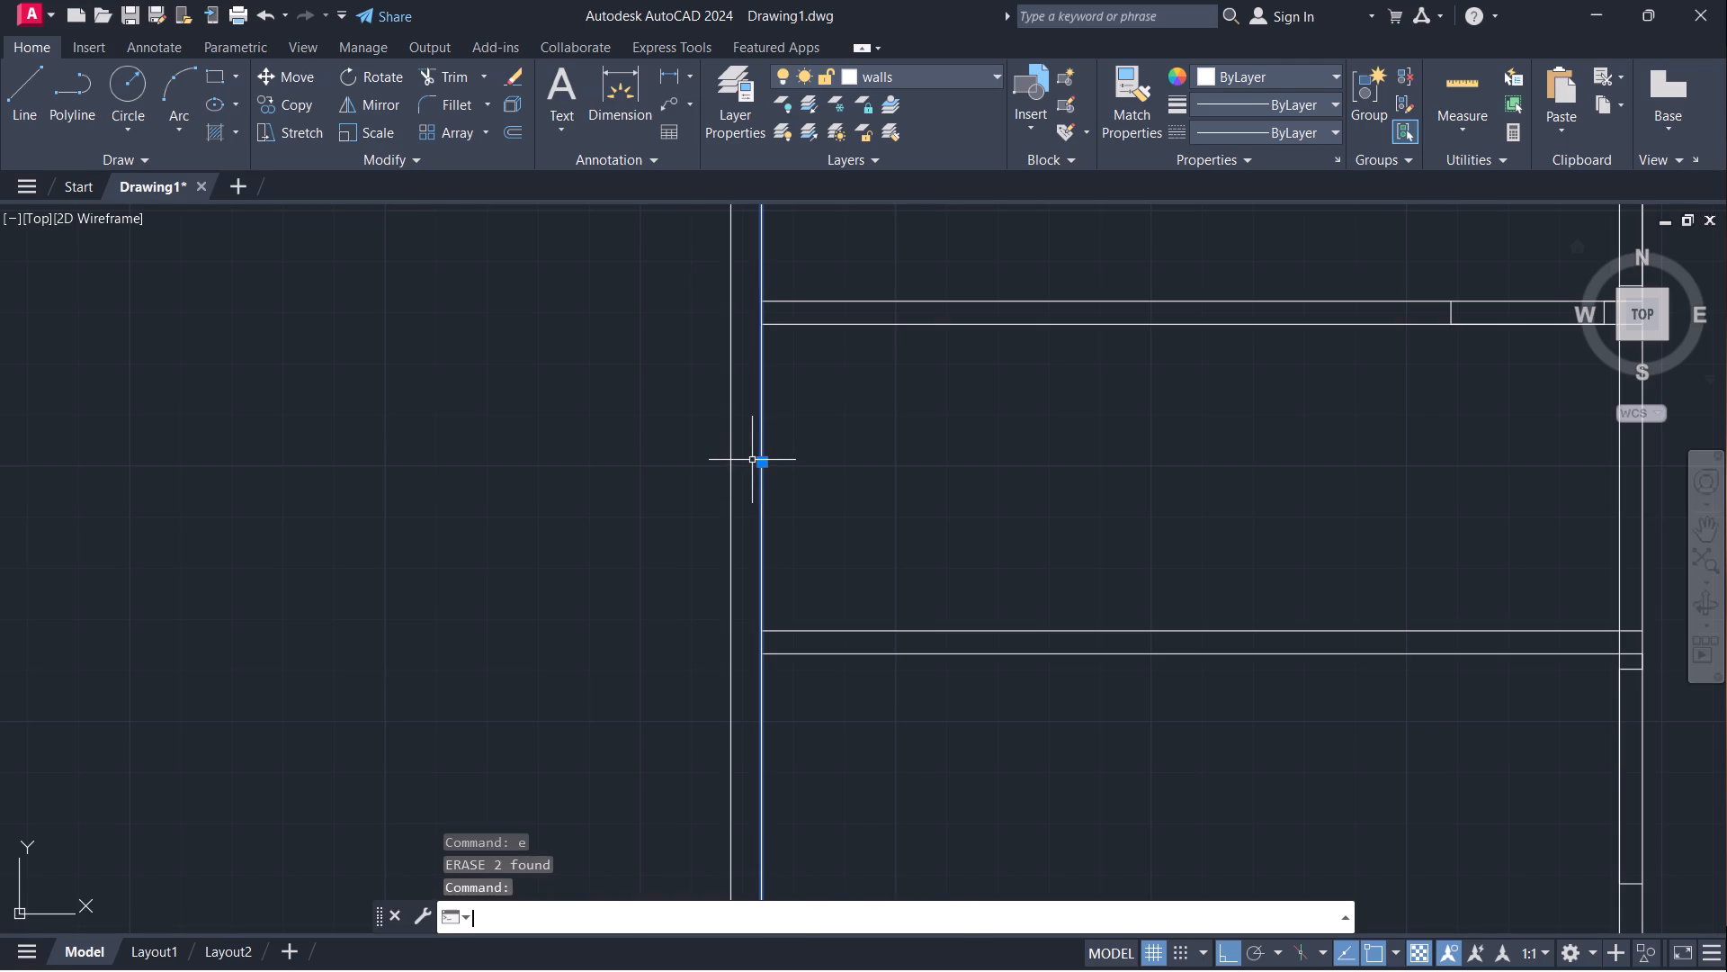
{"action": "key", "text": "Return"}
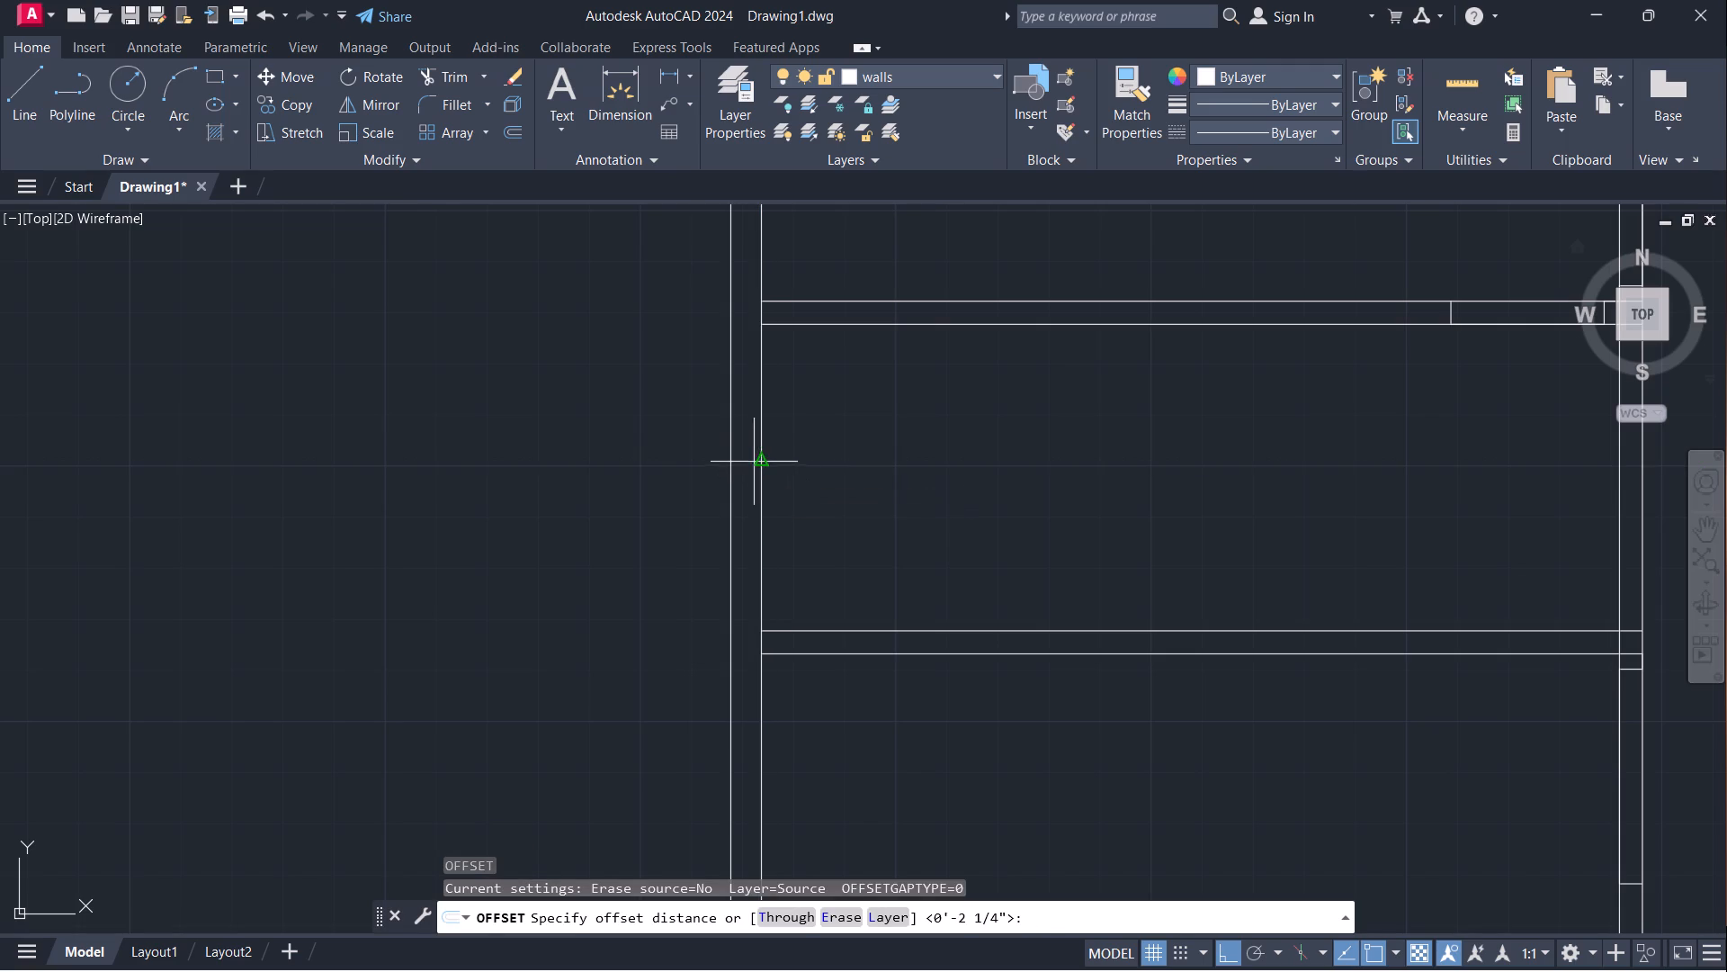
{"action": "left_click", "coordinate": [756, 462]}
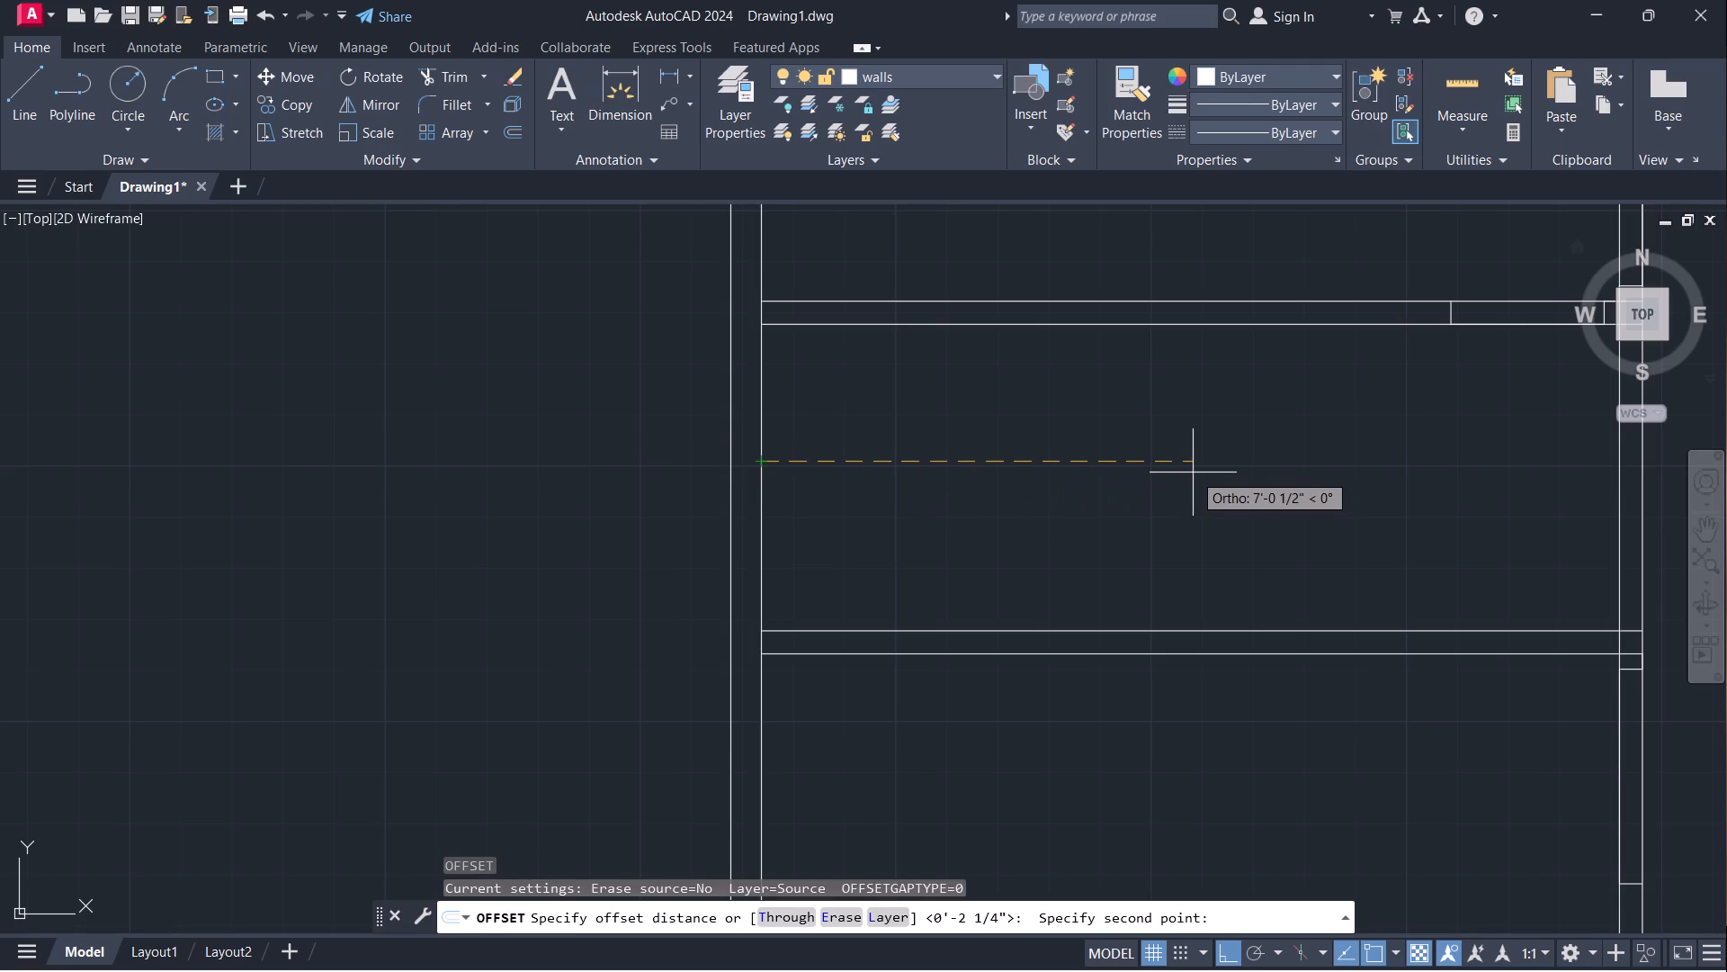
{"action": "type", "text": "7'"}
{"action": "key", "text": "Return"}
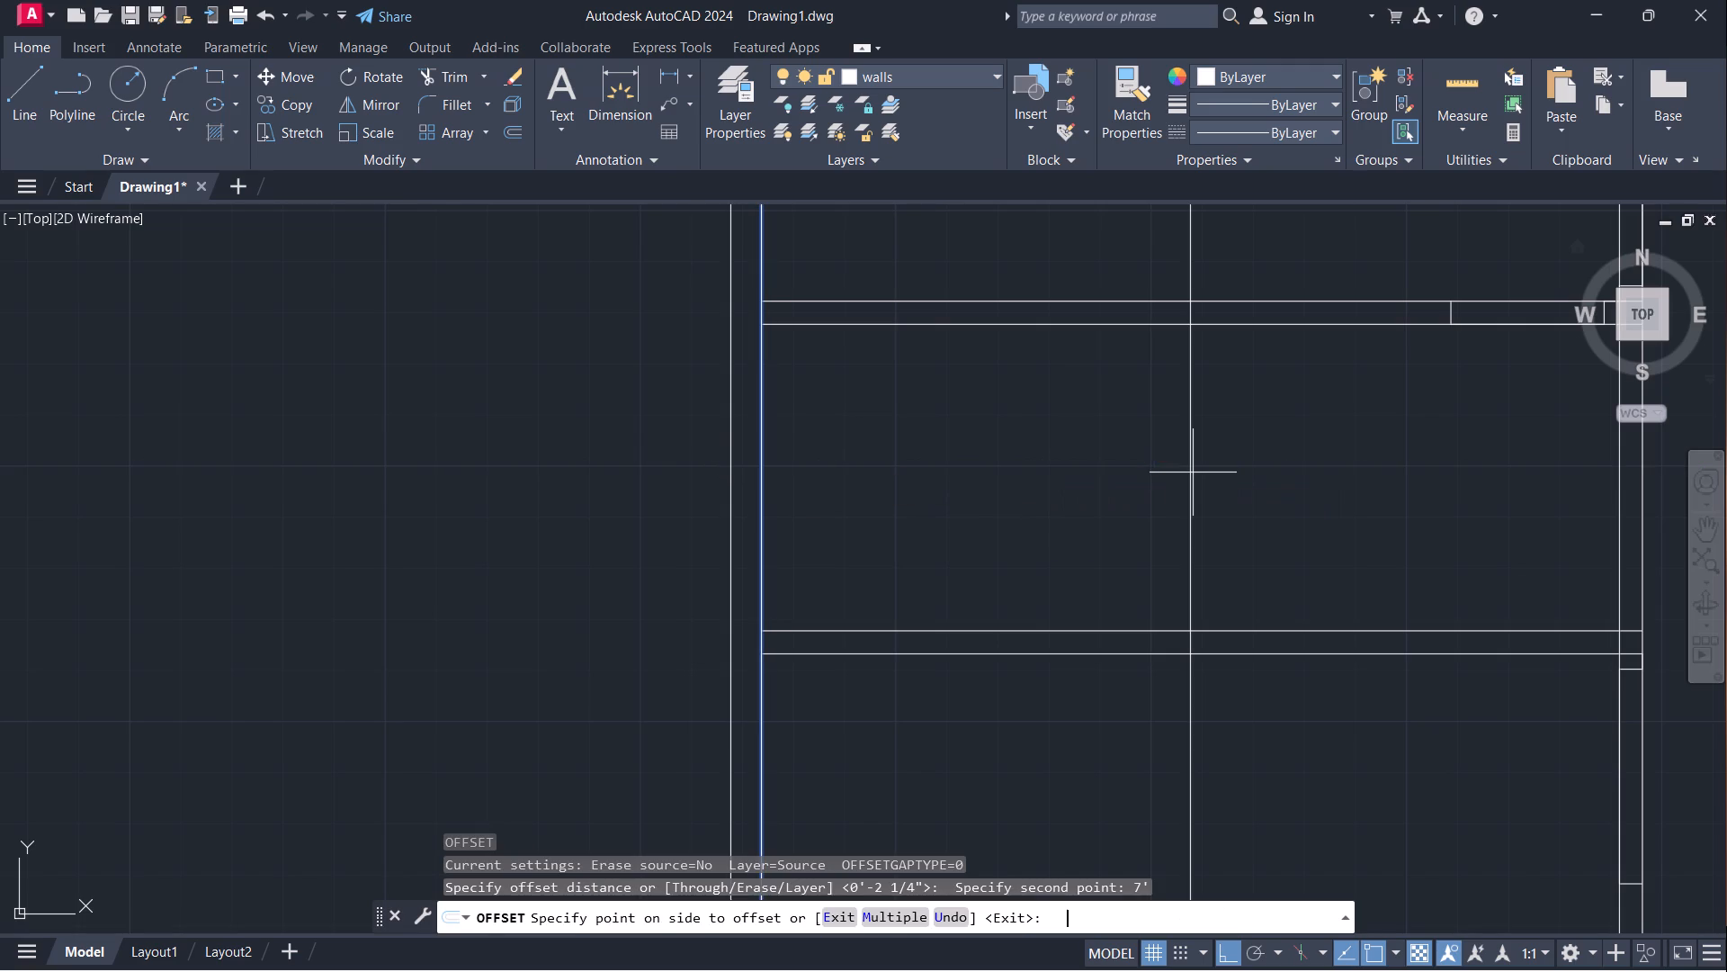
{"action": "left_click", "coordinate": [1233, 465]}
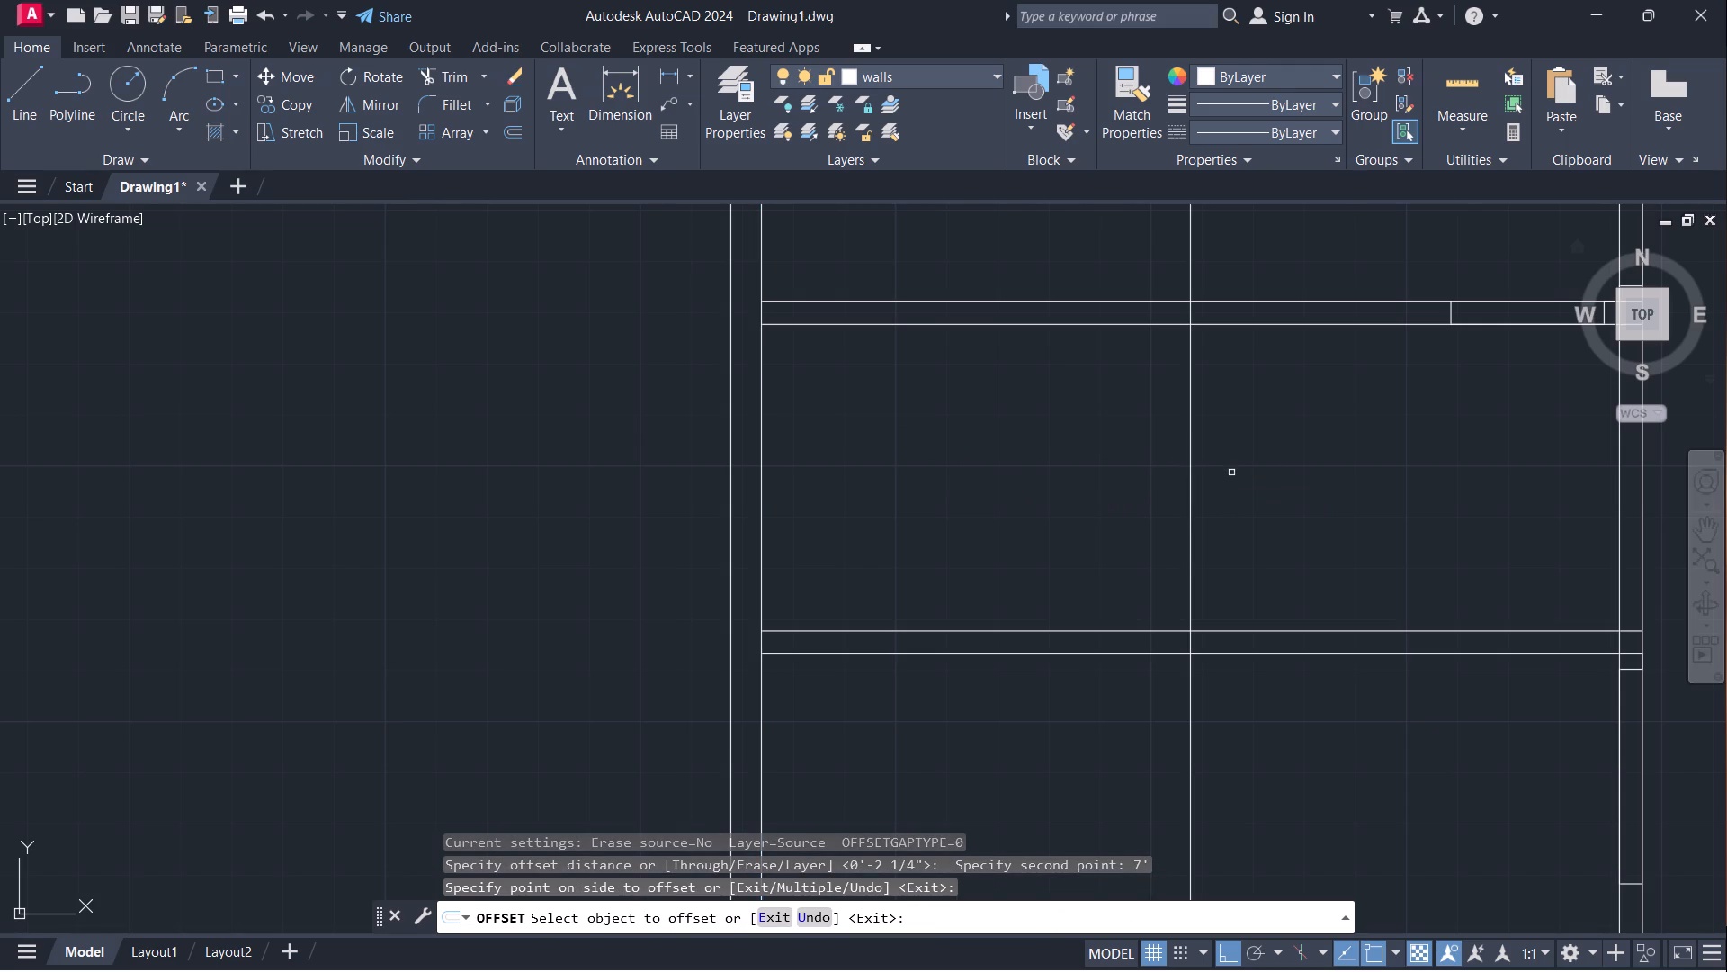
{"action": "scroll", "coordinate": [1237, 471], "scroll_direction": "up", "scroll_amount": 1}
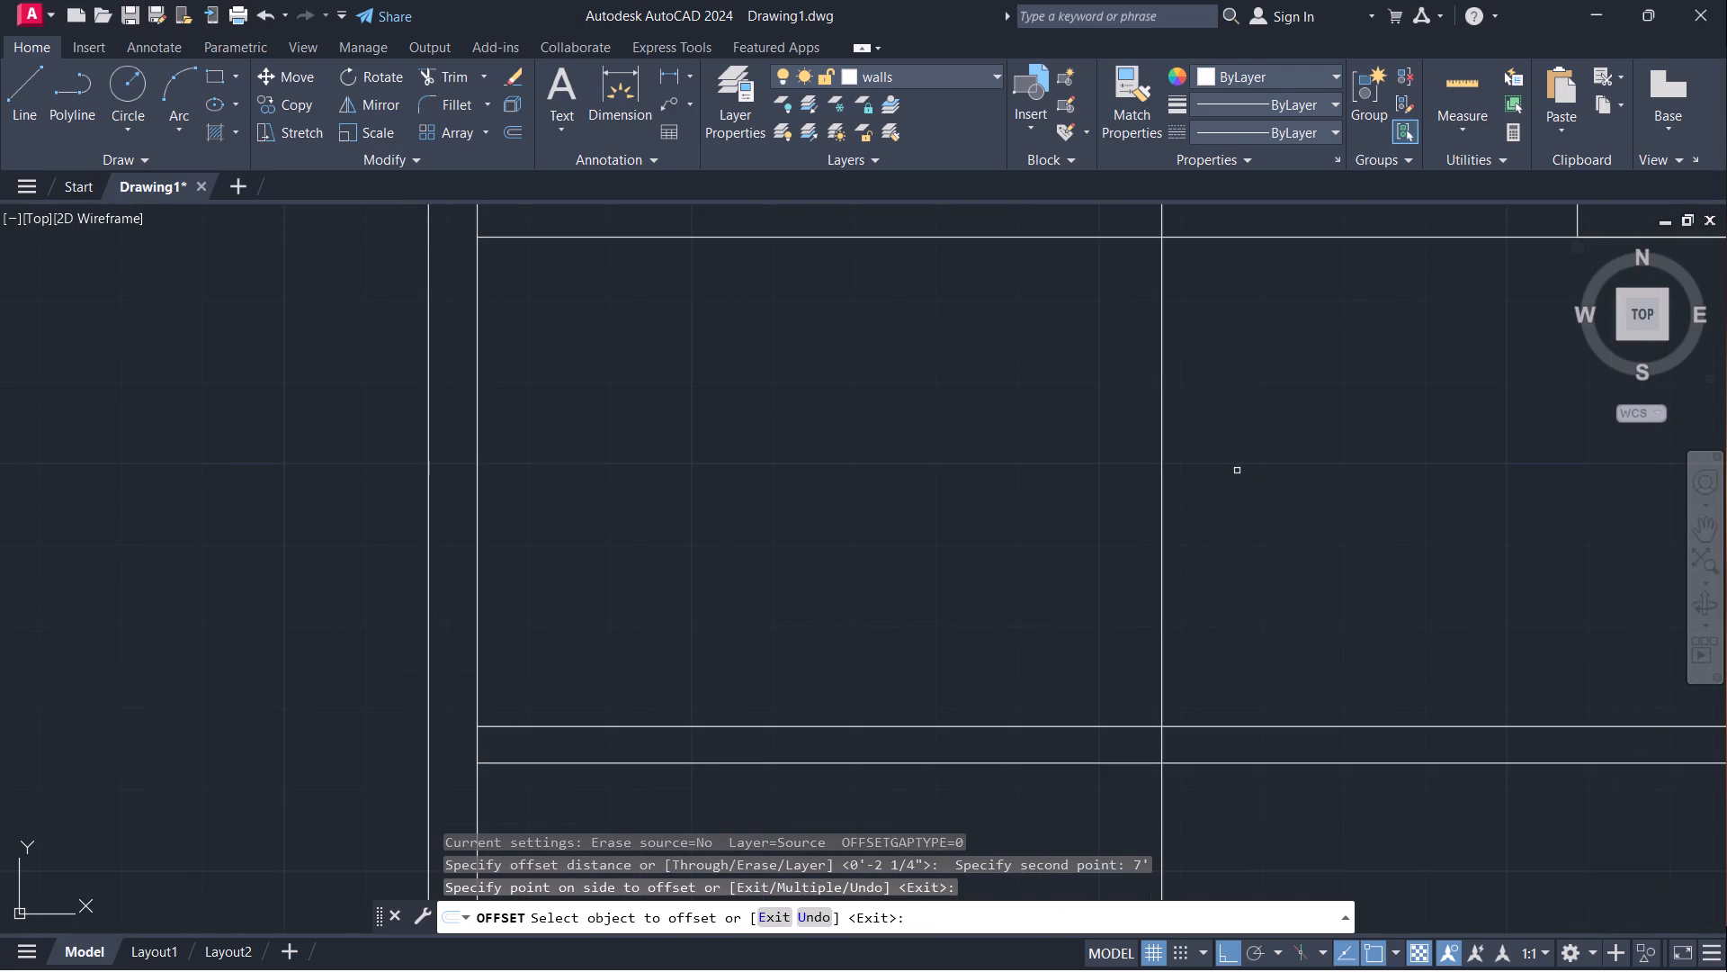
{"action": "key", "text": "o"}
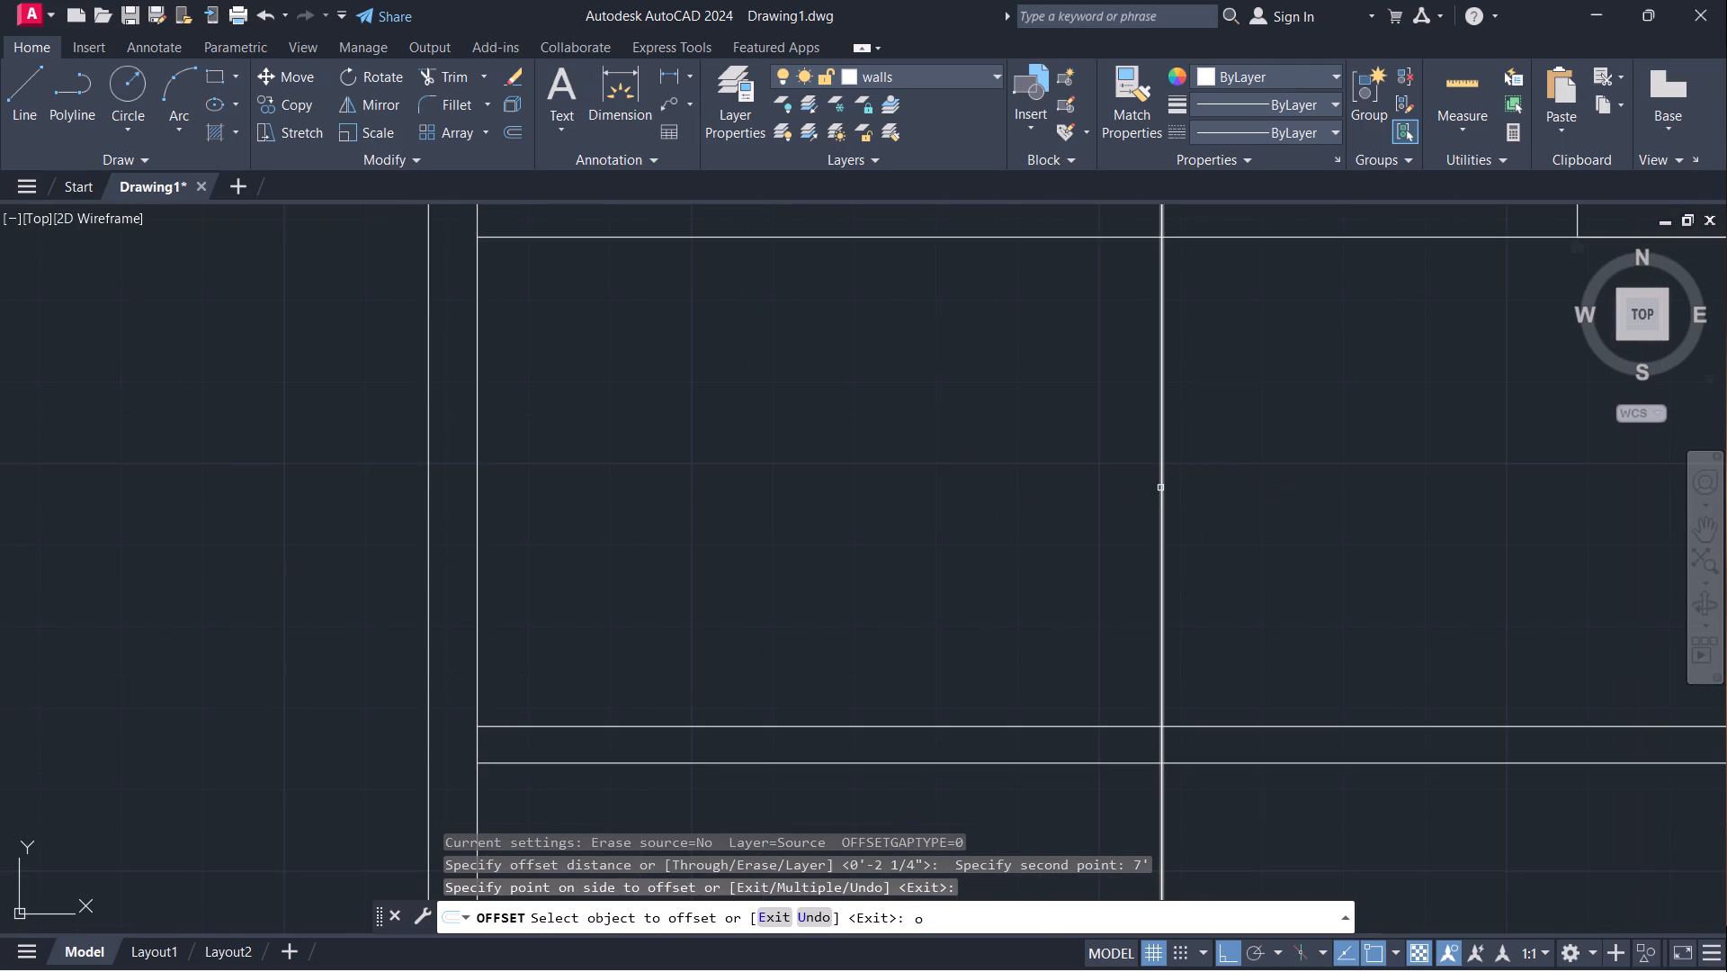
{"action": "key", "text": "Escape"}
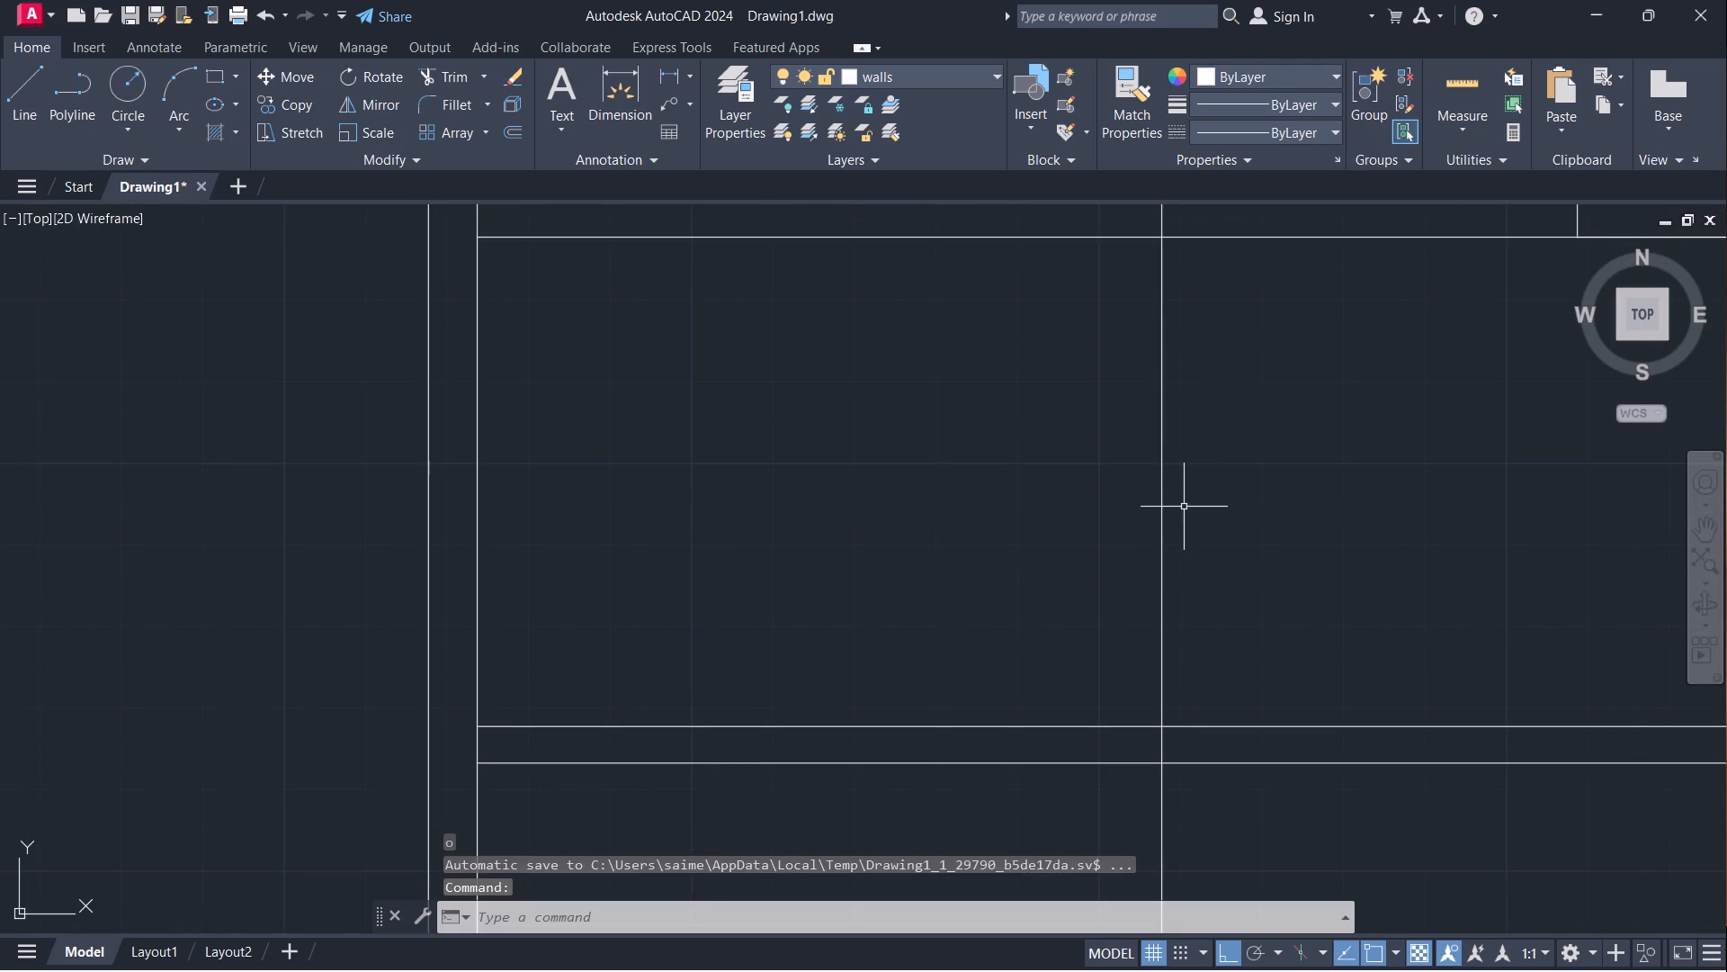
Trim the new vertical line above the upper horizontal partition and below the lower one.
{"action": "type", "text": "tr"}
{"action": "key", "text": "Return"}
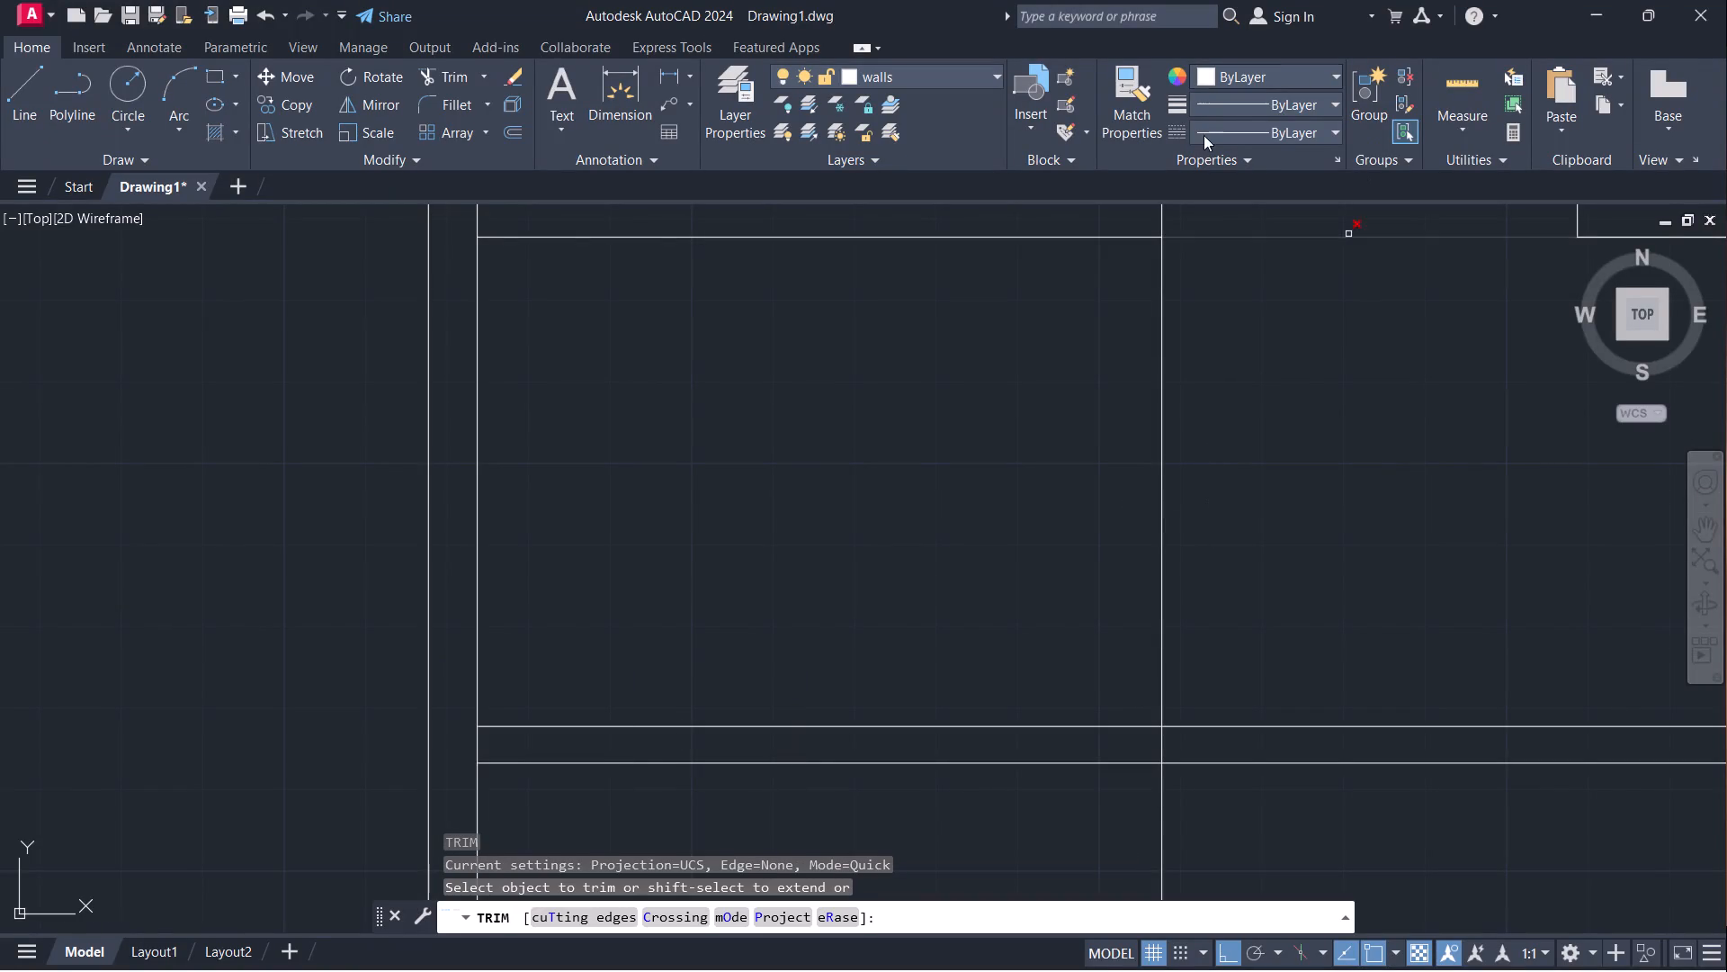
{"action": "middle_click_drag", "start_coordinate": [1176, 256], "coordinate": [1144, 383]}
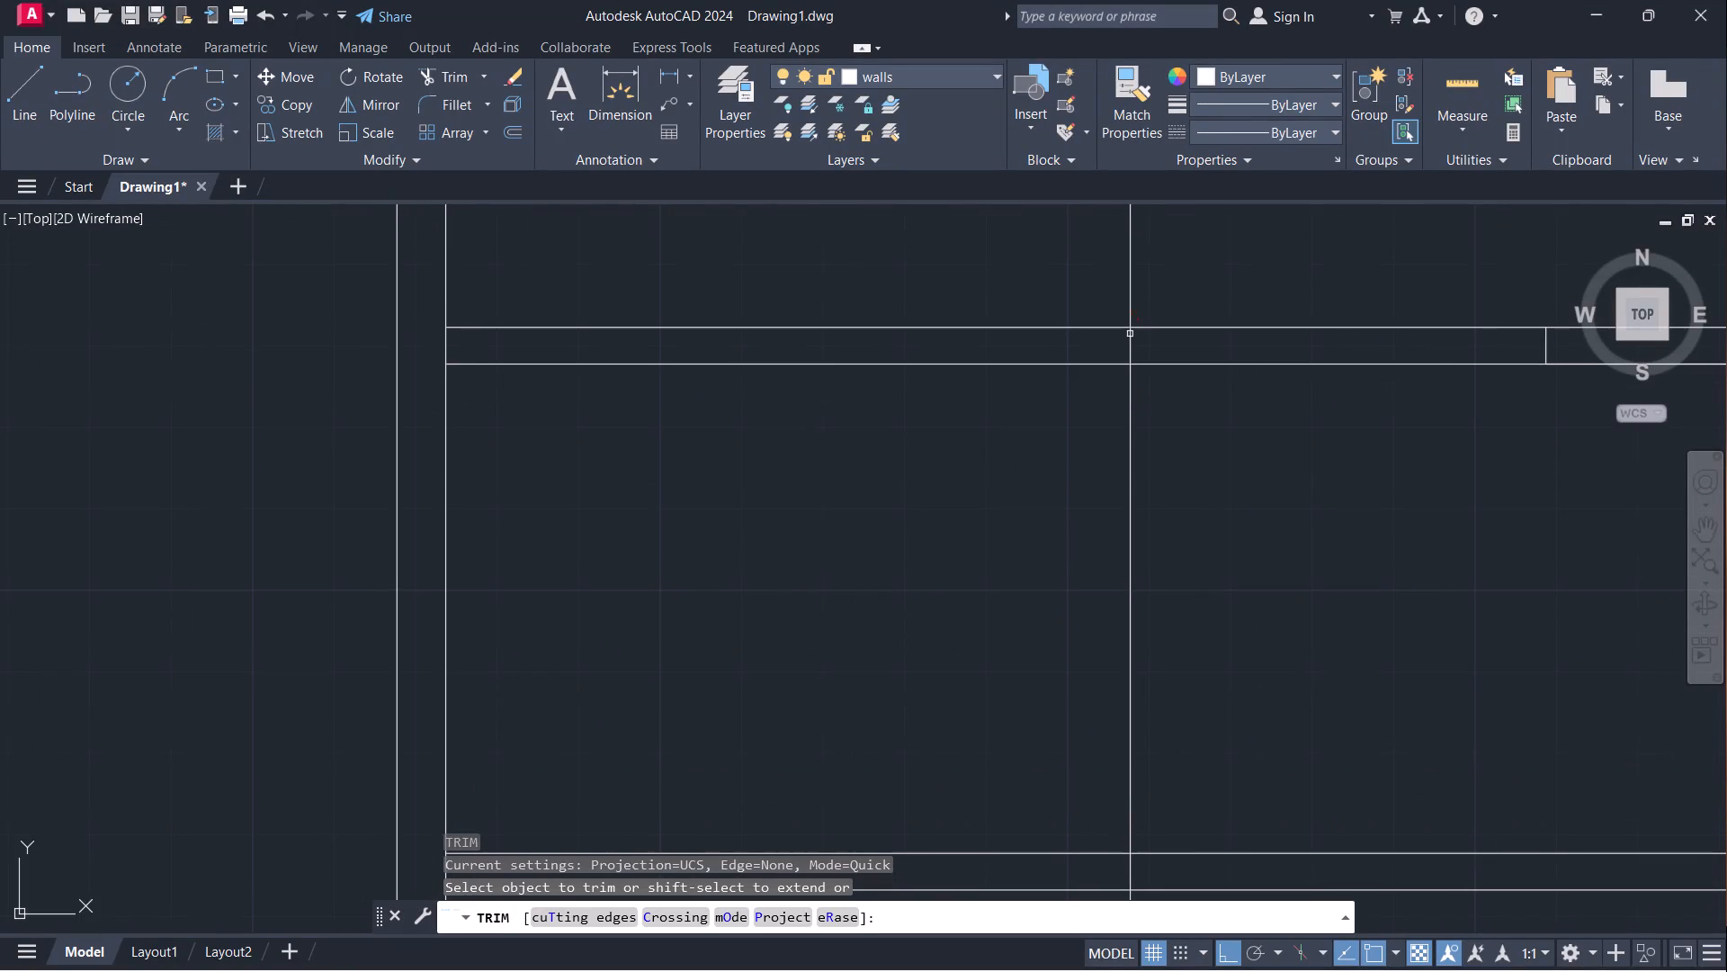
{"action": "left_click_drag", "start_coordinate": [1152, 283], "coordinate": [1099, 279]}
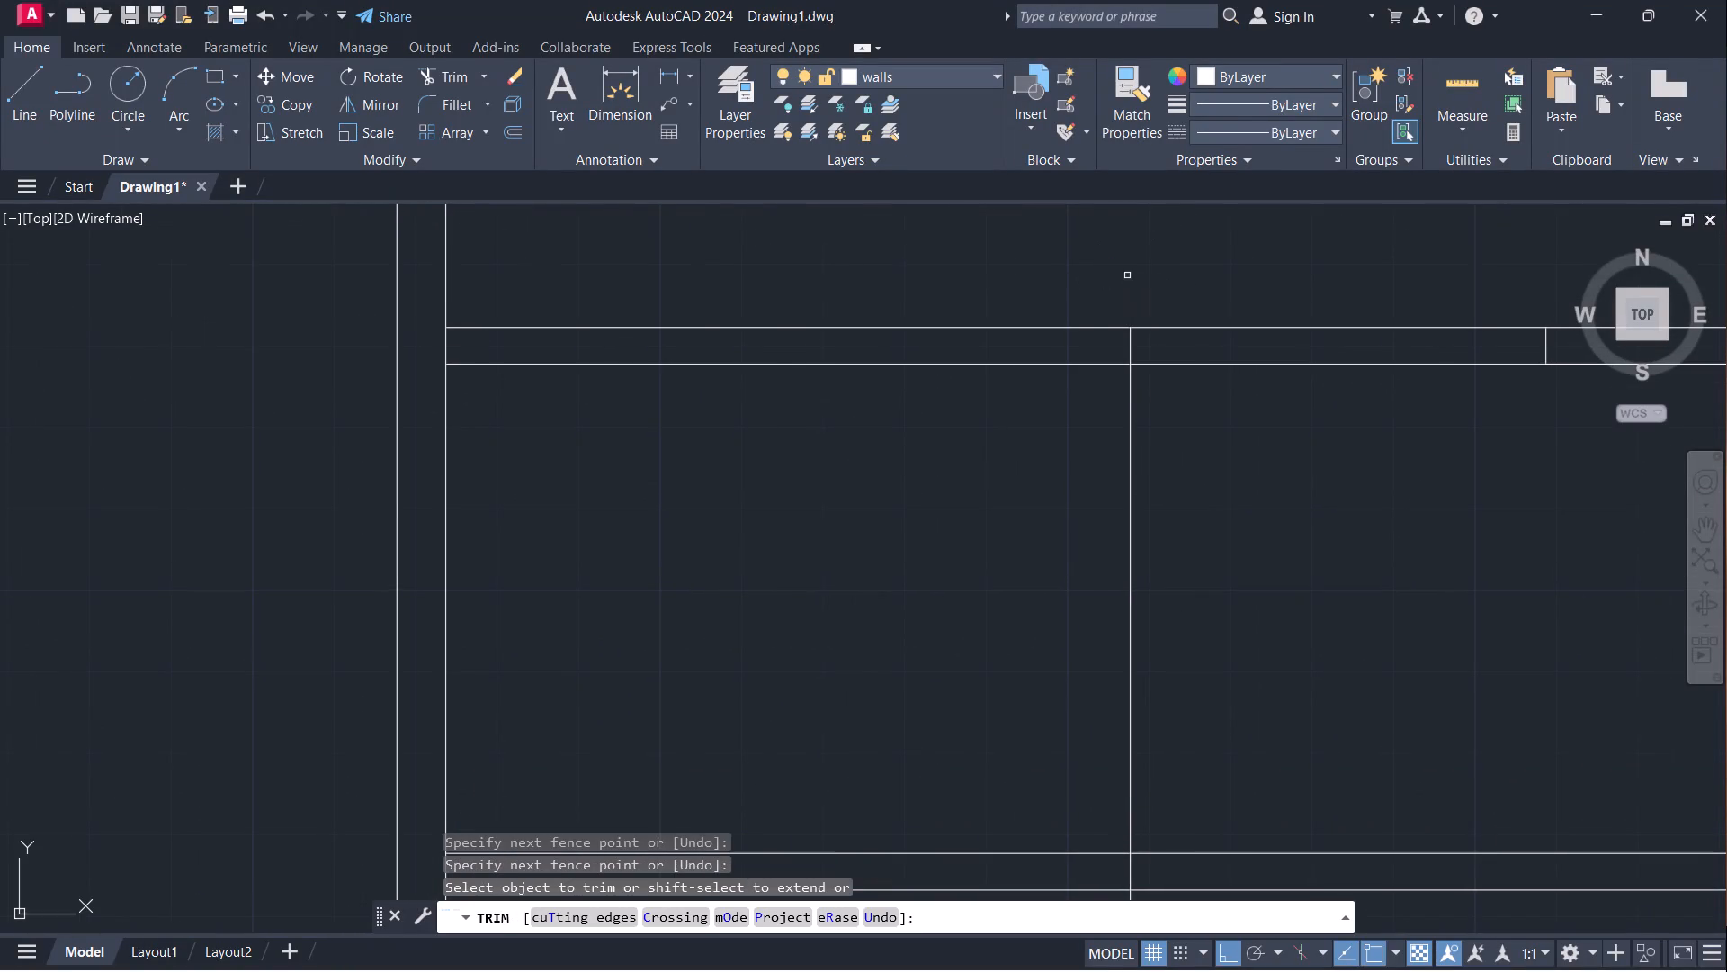
{"action": "scroll", "coordinate": [1136, 270], "scroll_direction": "down", "scroll_amount": 1}
{"action": "left_click_drag", "start_coordinate": [1183, 689], "coordinate": [1050, 688]}
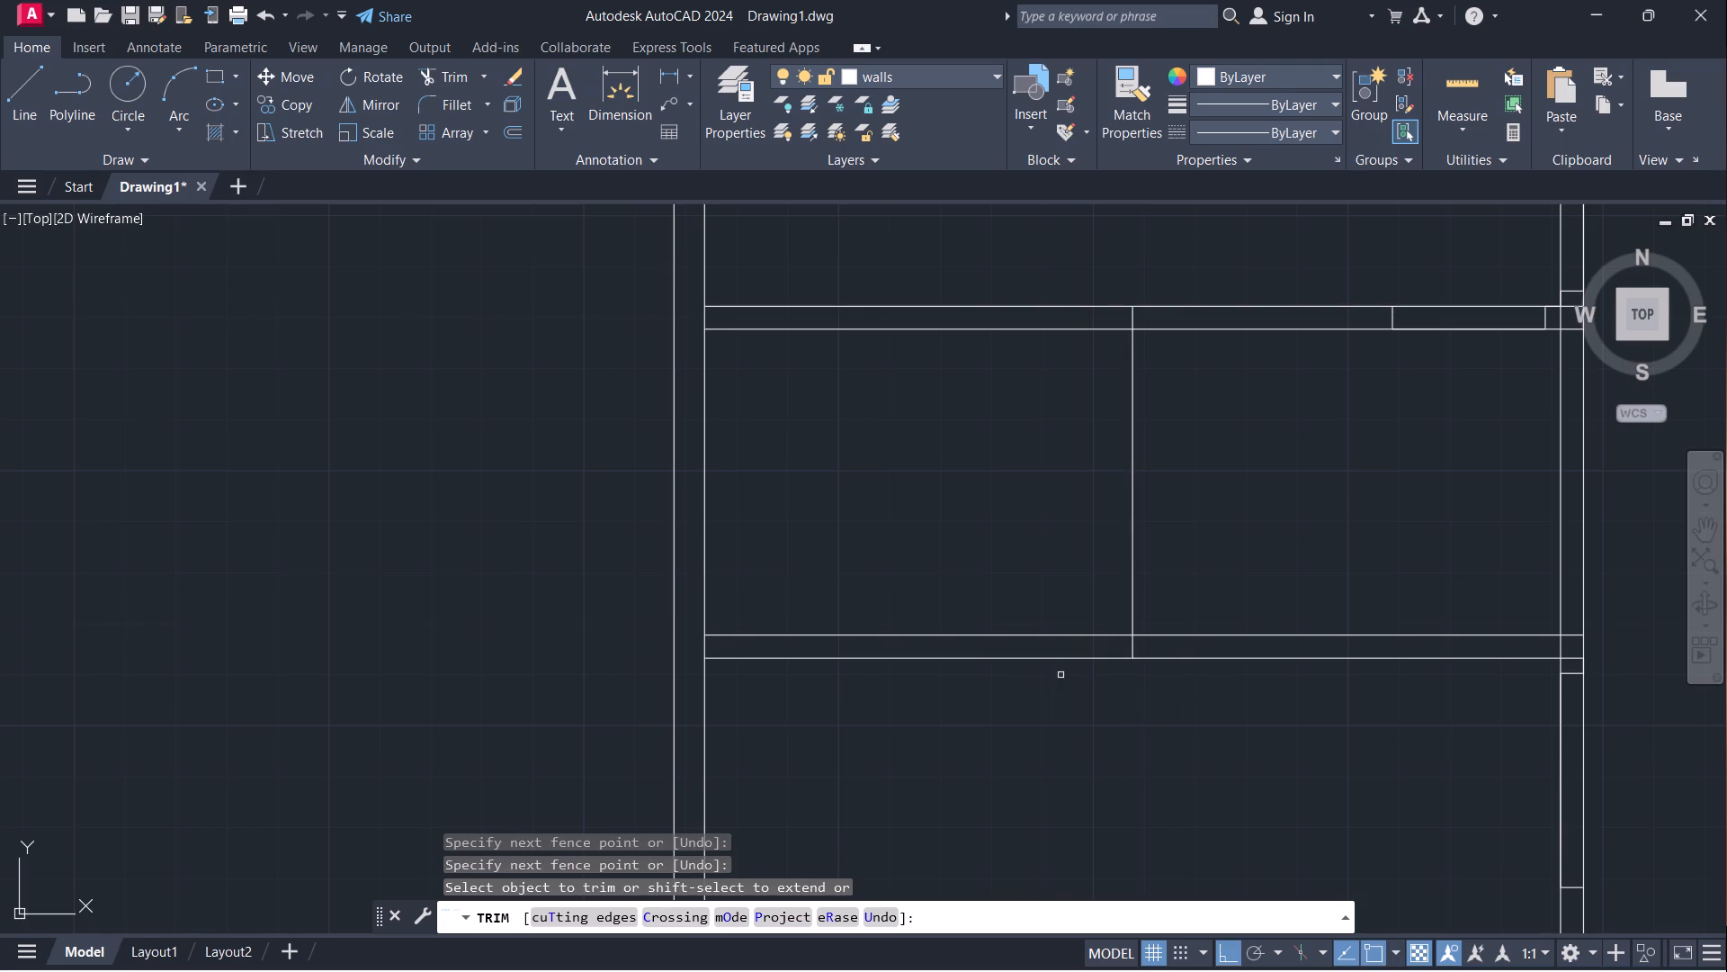
{"action": "scroll", "coordinate": [1324, 396], "scroll_direction": "up", "scroll_amount": 1}
{"action": "key", "text": "Escape"}
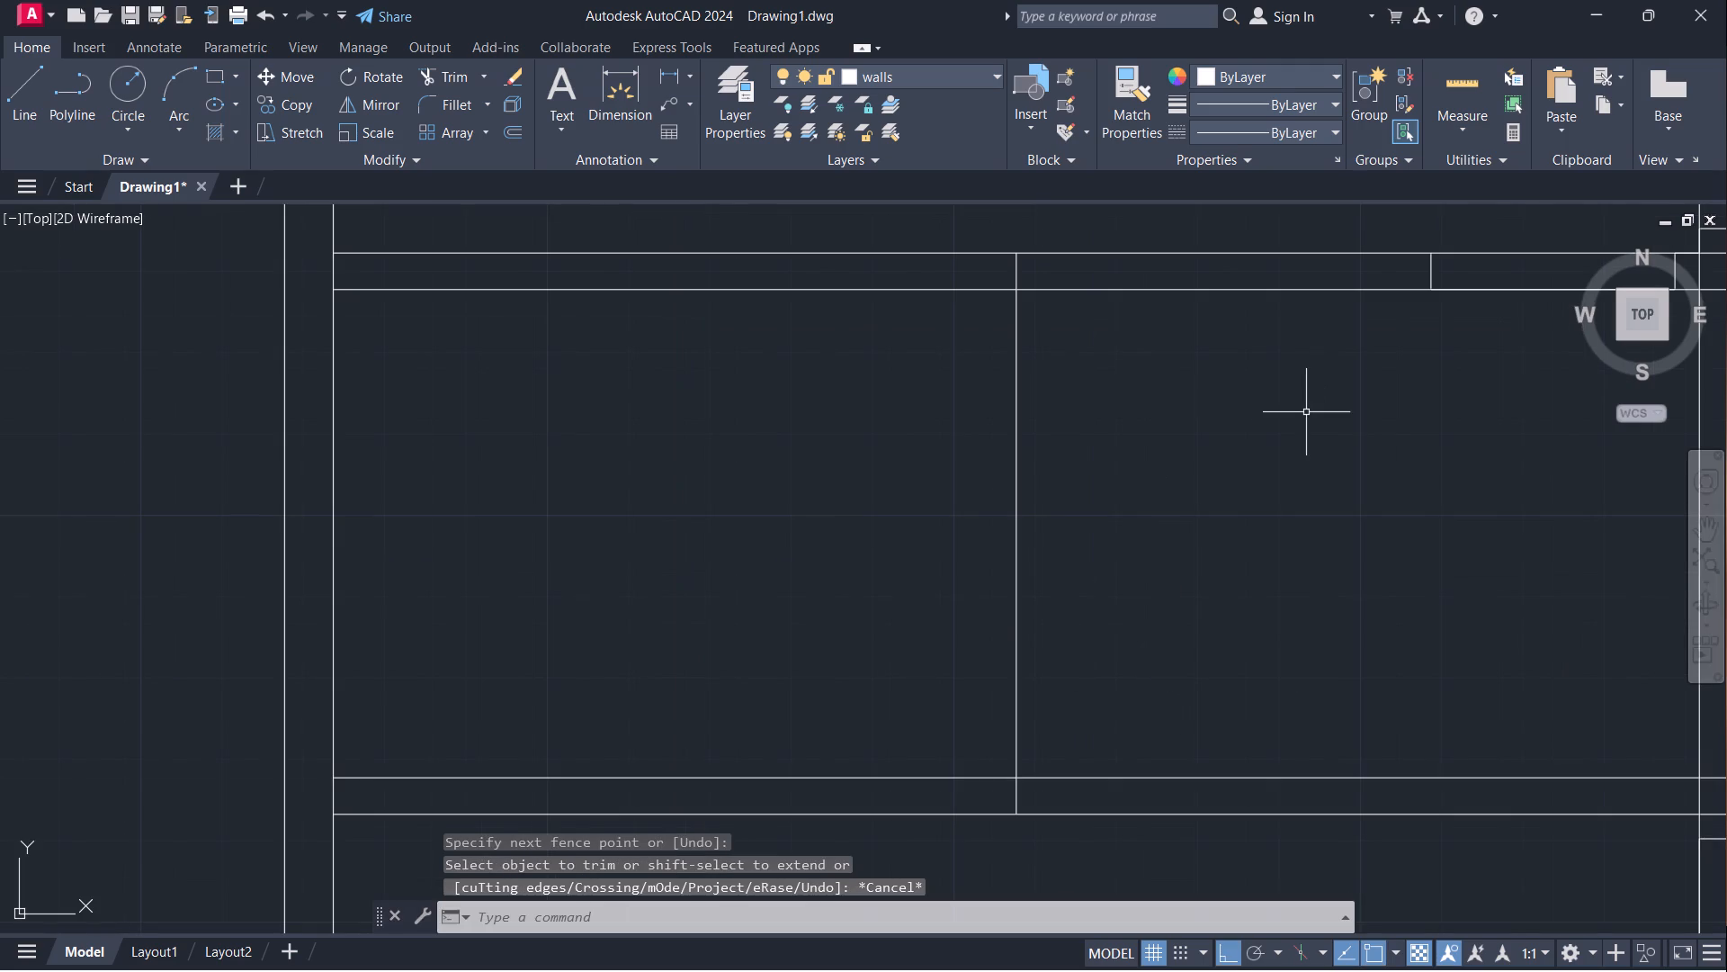
Offset the trimmed vertical line 2" to each side to form the faces of the dividing wall.
{"action": "left_click", "coordinate": [1019, 449]}
{"action": "key", "text": "o"}
{"action": "key", "text": "Return"}
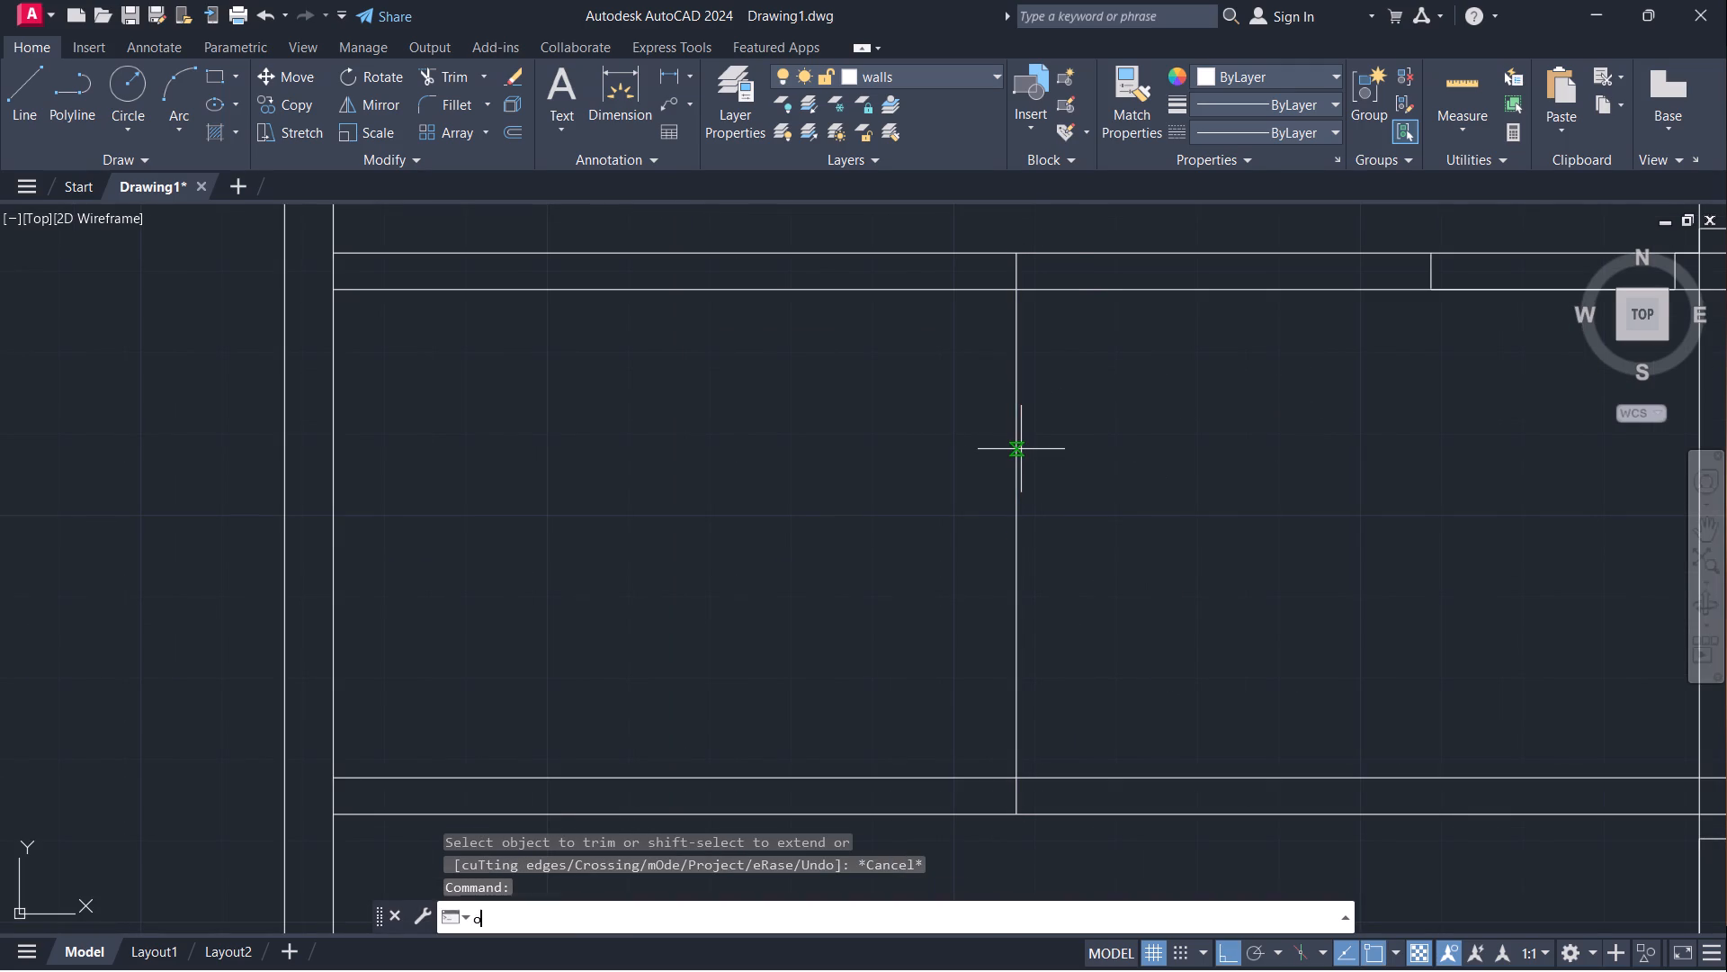
{"action": "left_click", "coordinate": [1015, 533]}
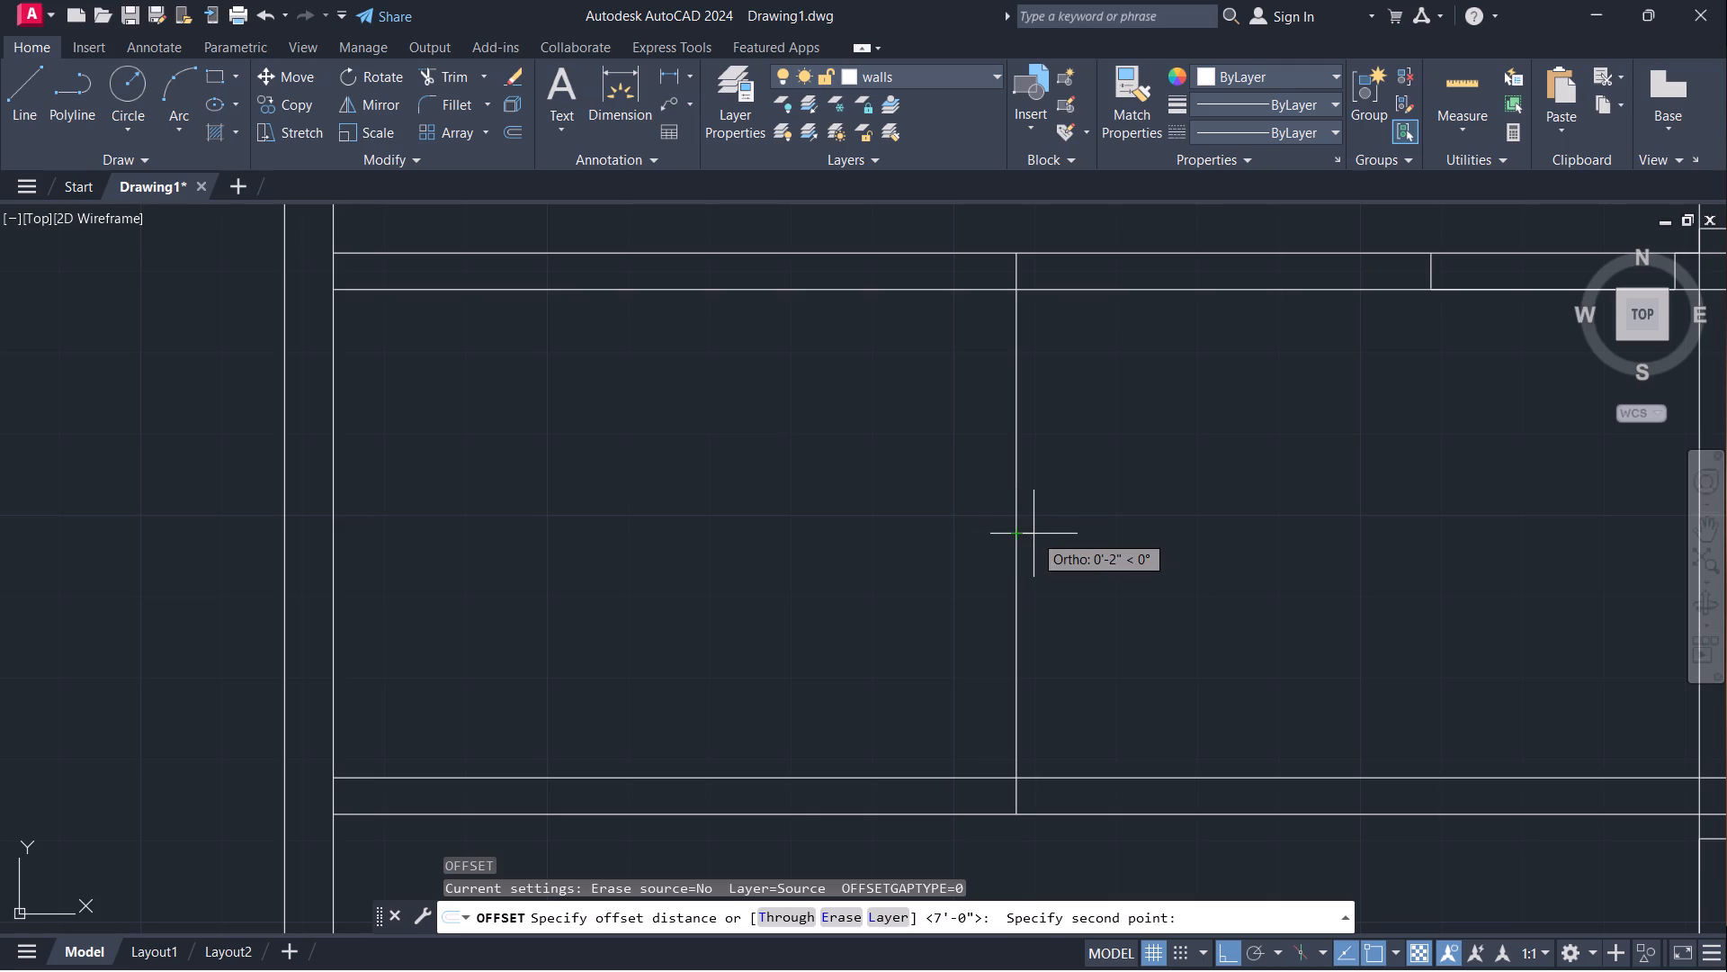
{"action": "key", "text": "2"}
{"action": "key", "text": "shift+quotedbl"}
{"action": "key", "text": "Return"}
{"action": "left_click", "coordinate": [1079, 540]}
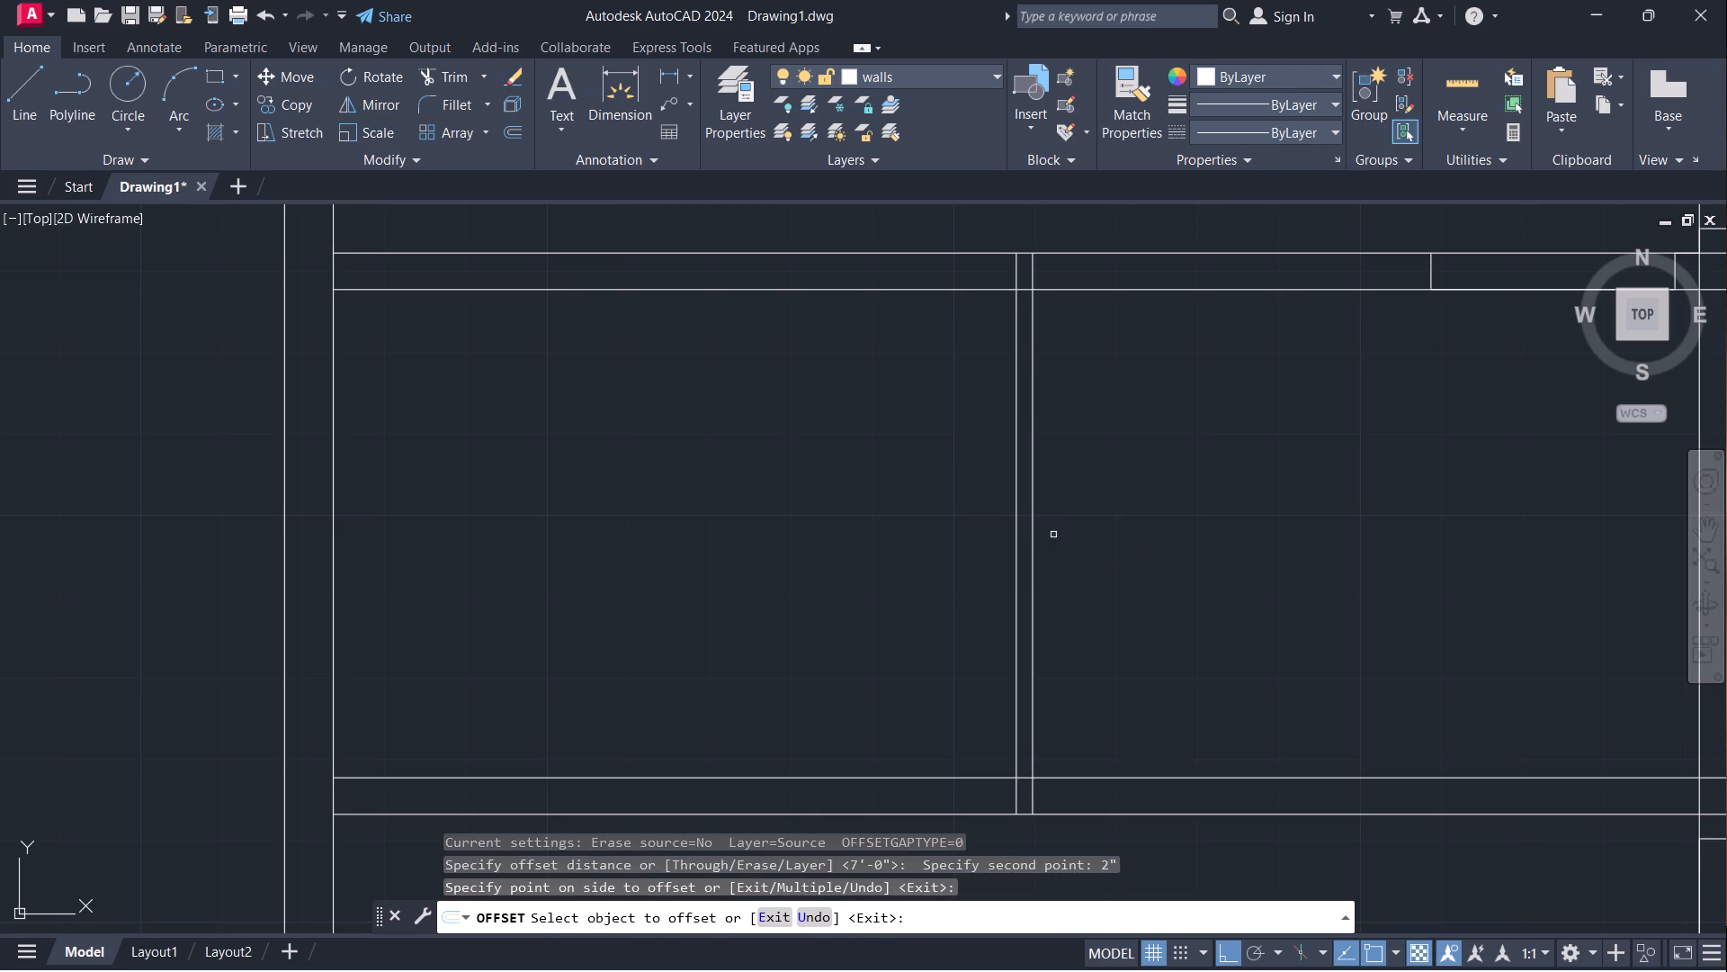
{"action": "left_click", "coordinate": [1014, 541]}
{"action": "left_click", "coordinate": [951, 539]}
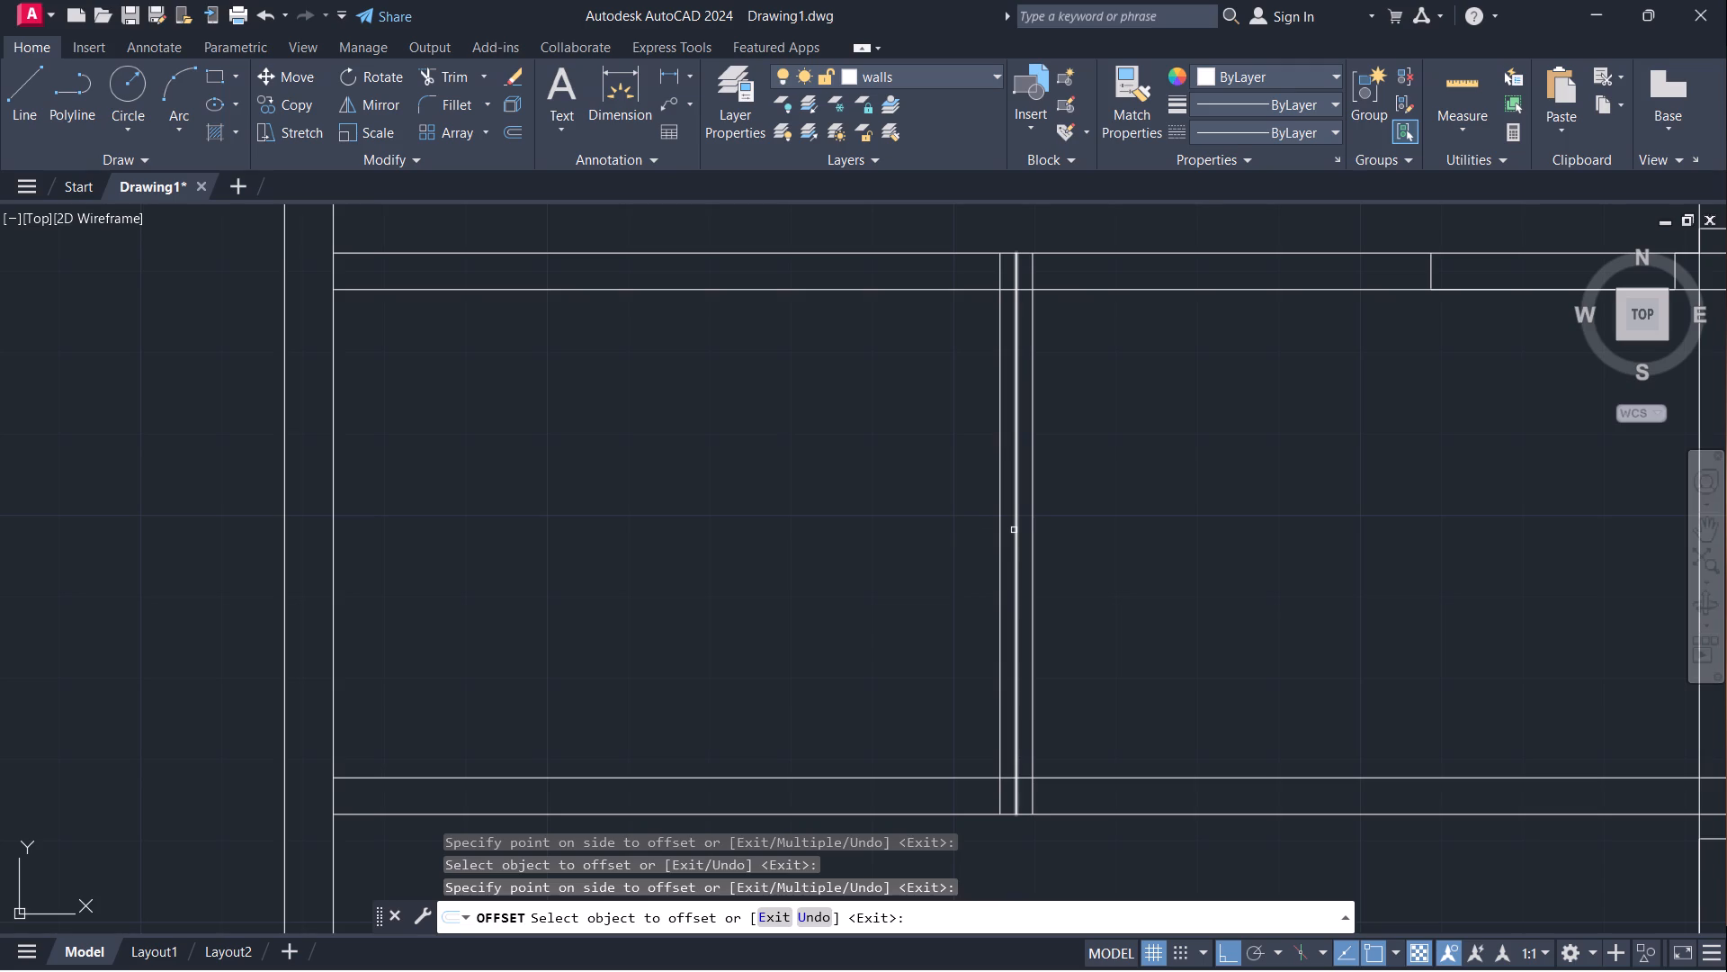
{"action": "key", "text": "Escape"}
Erase the centre line between the two faces of the dividing wall.
{"action": "left_click", "coordinate": [1018, 526]}
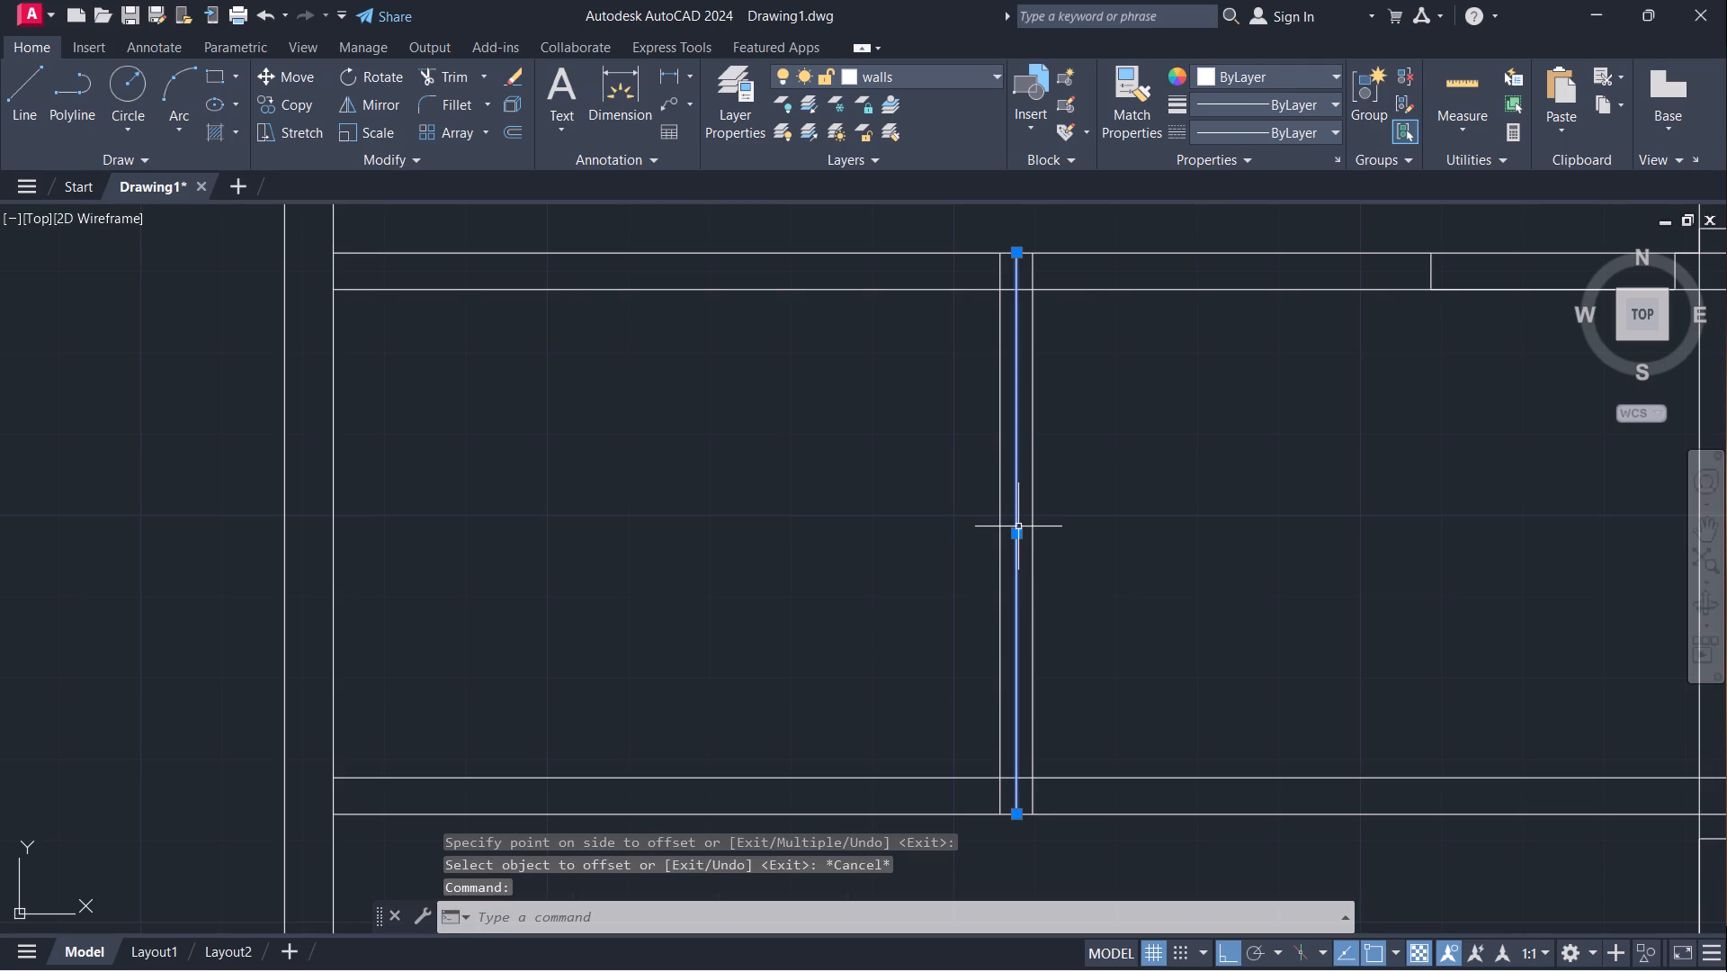
{"action": "key", "text": "e"}
{"action": "key", "text": "Return"}
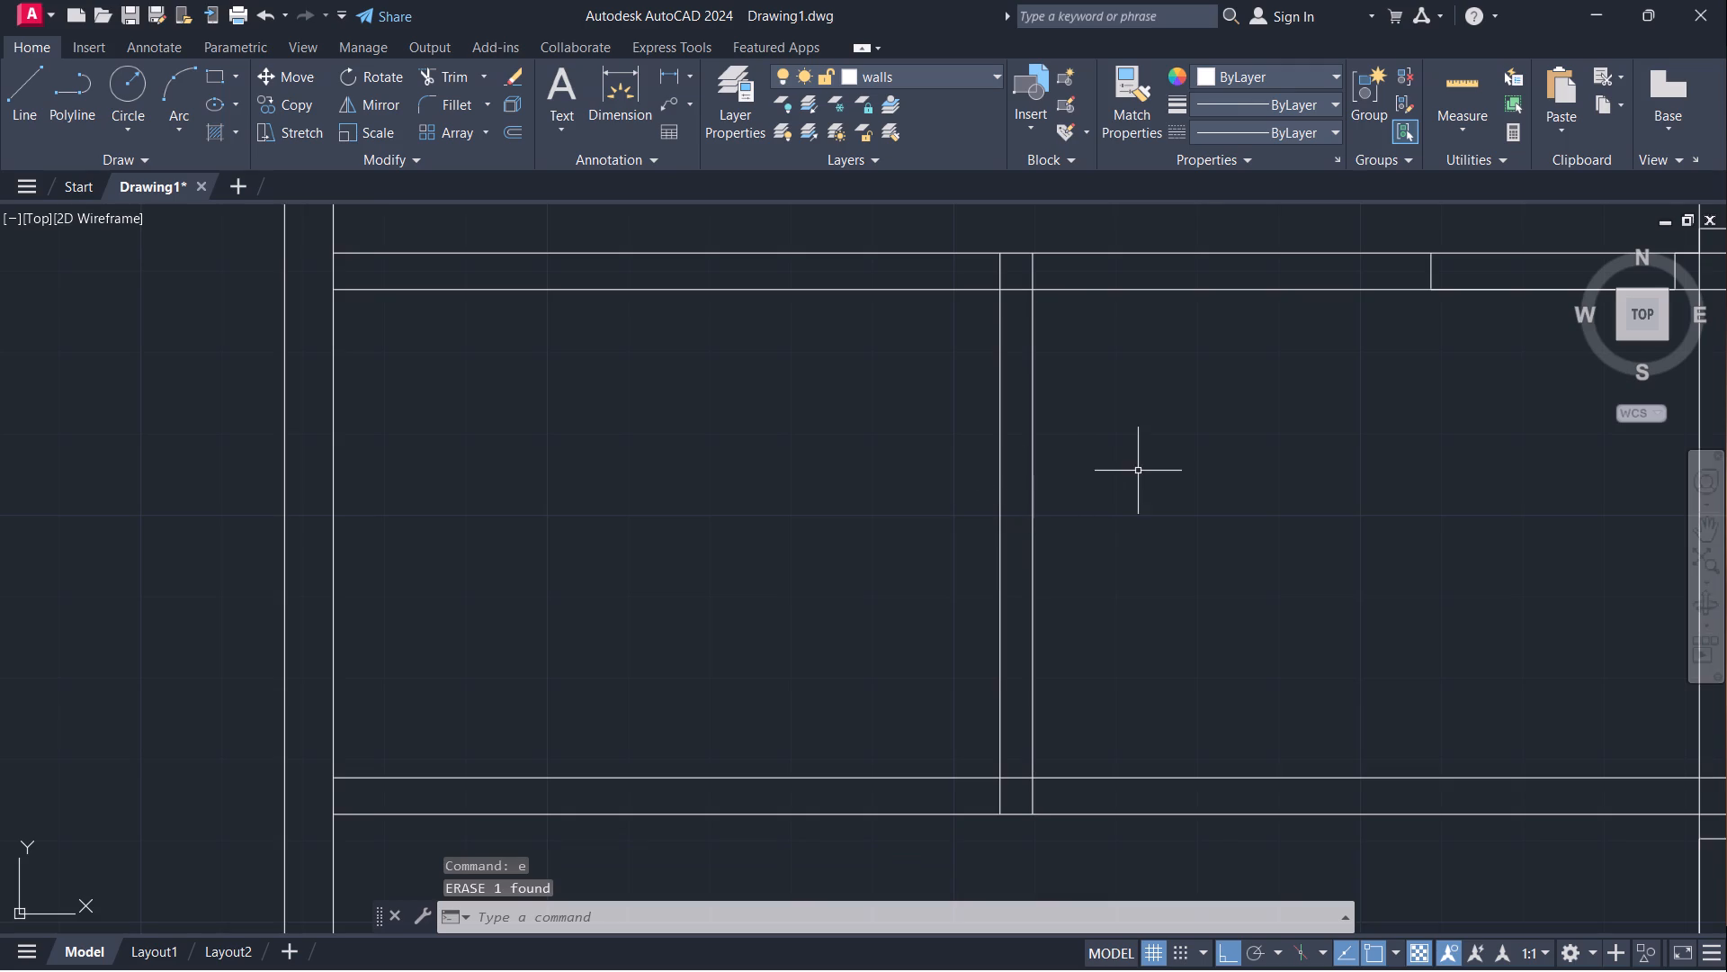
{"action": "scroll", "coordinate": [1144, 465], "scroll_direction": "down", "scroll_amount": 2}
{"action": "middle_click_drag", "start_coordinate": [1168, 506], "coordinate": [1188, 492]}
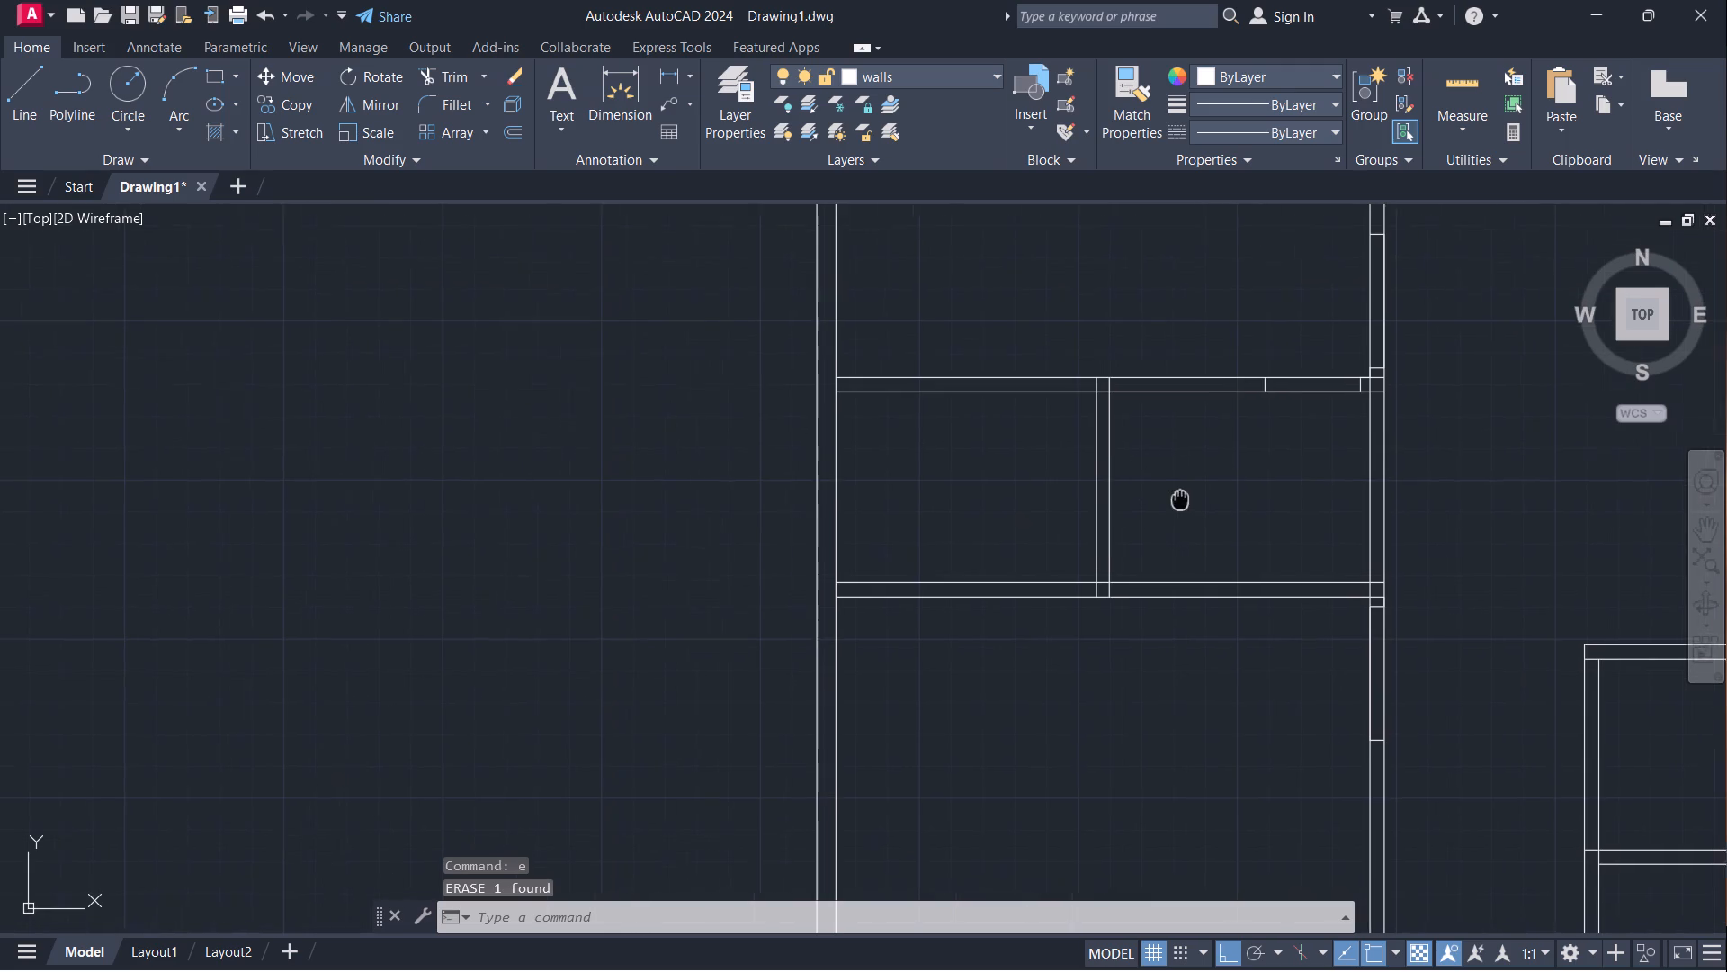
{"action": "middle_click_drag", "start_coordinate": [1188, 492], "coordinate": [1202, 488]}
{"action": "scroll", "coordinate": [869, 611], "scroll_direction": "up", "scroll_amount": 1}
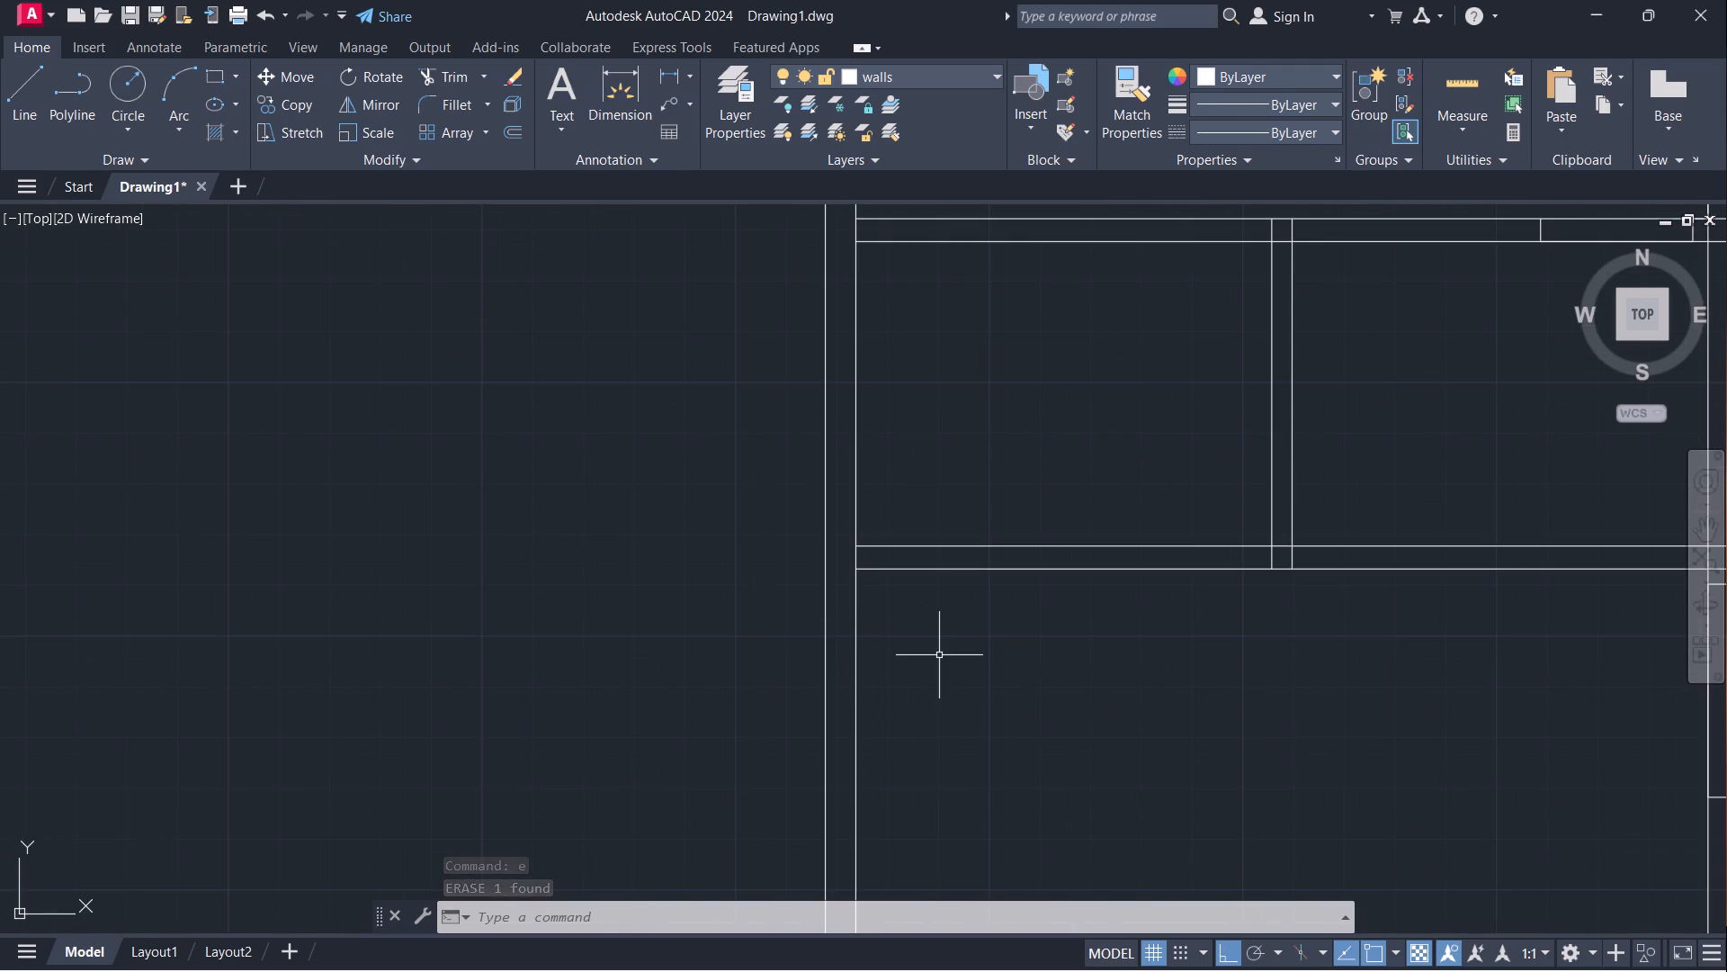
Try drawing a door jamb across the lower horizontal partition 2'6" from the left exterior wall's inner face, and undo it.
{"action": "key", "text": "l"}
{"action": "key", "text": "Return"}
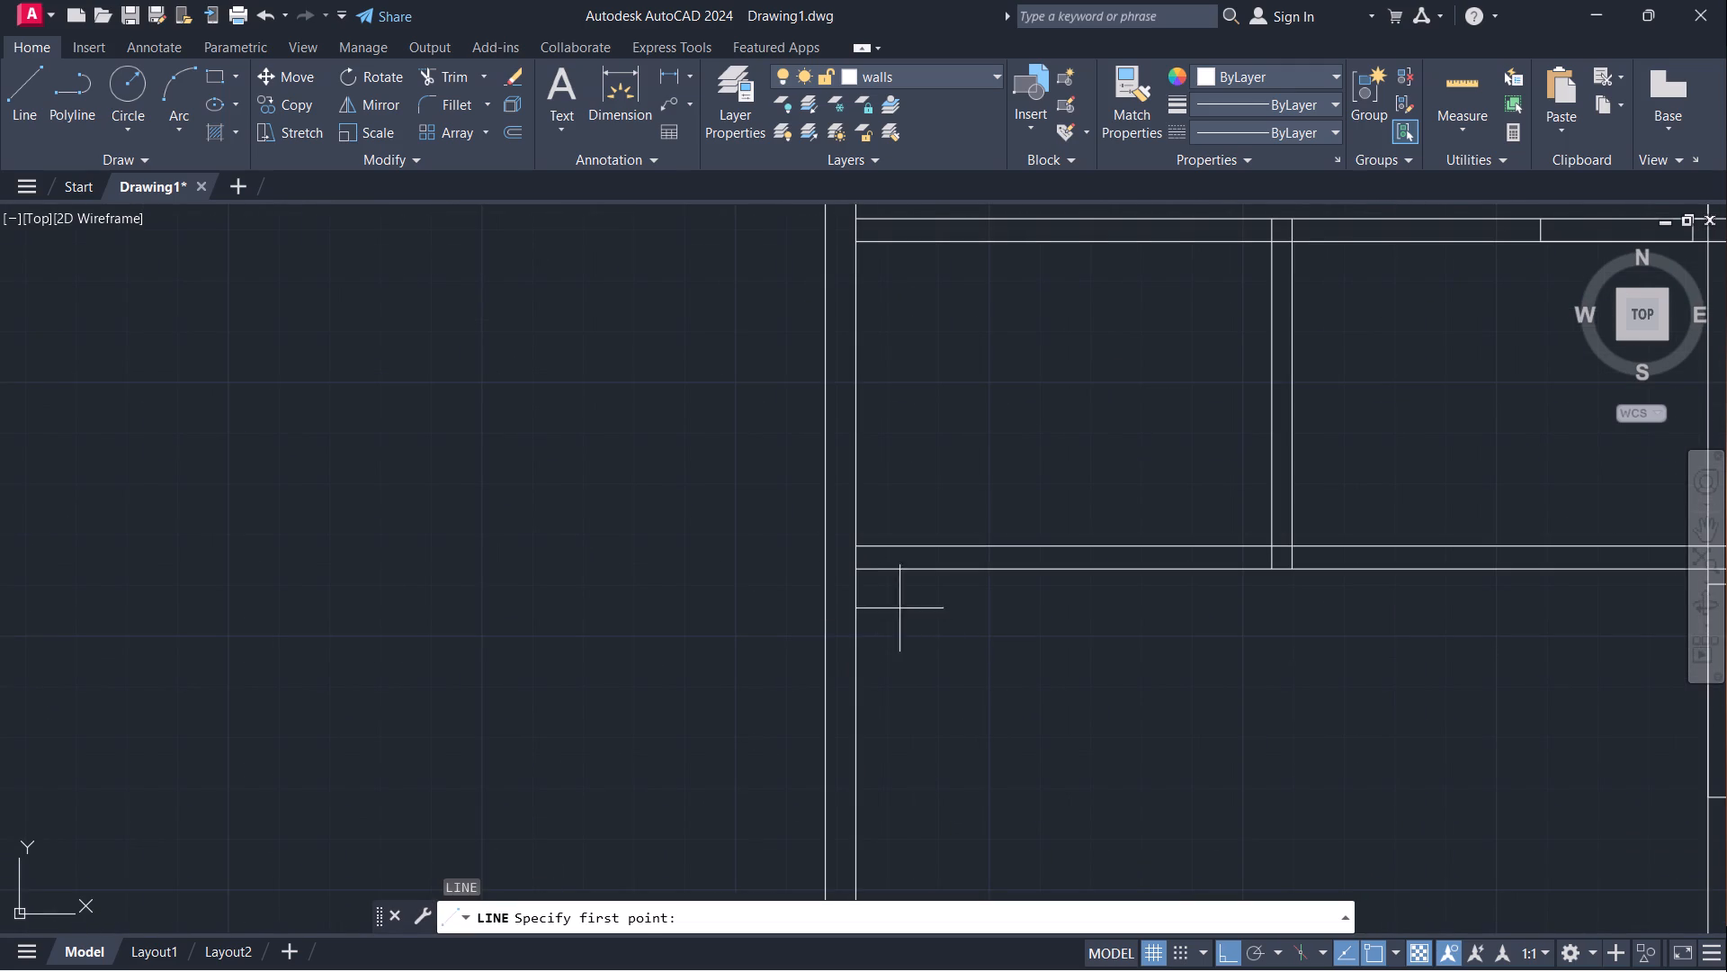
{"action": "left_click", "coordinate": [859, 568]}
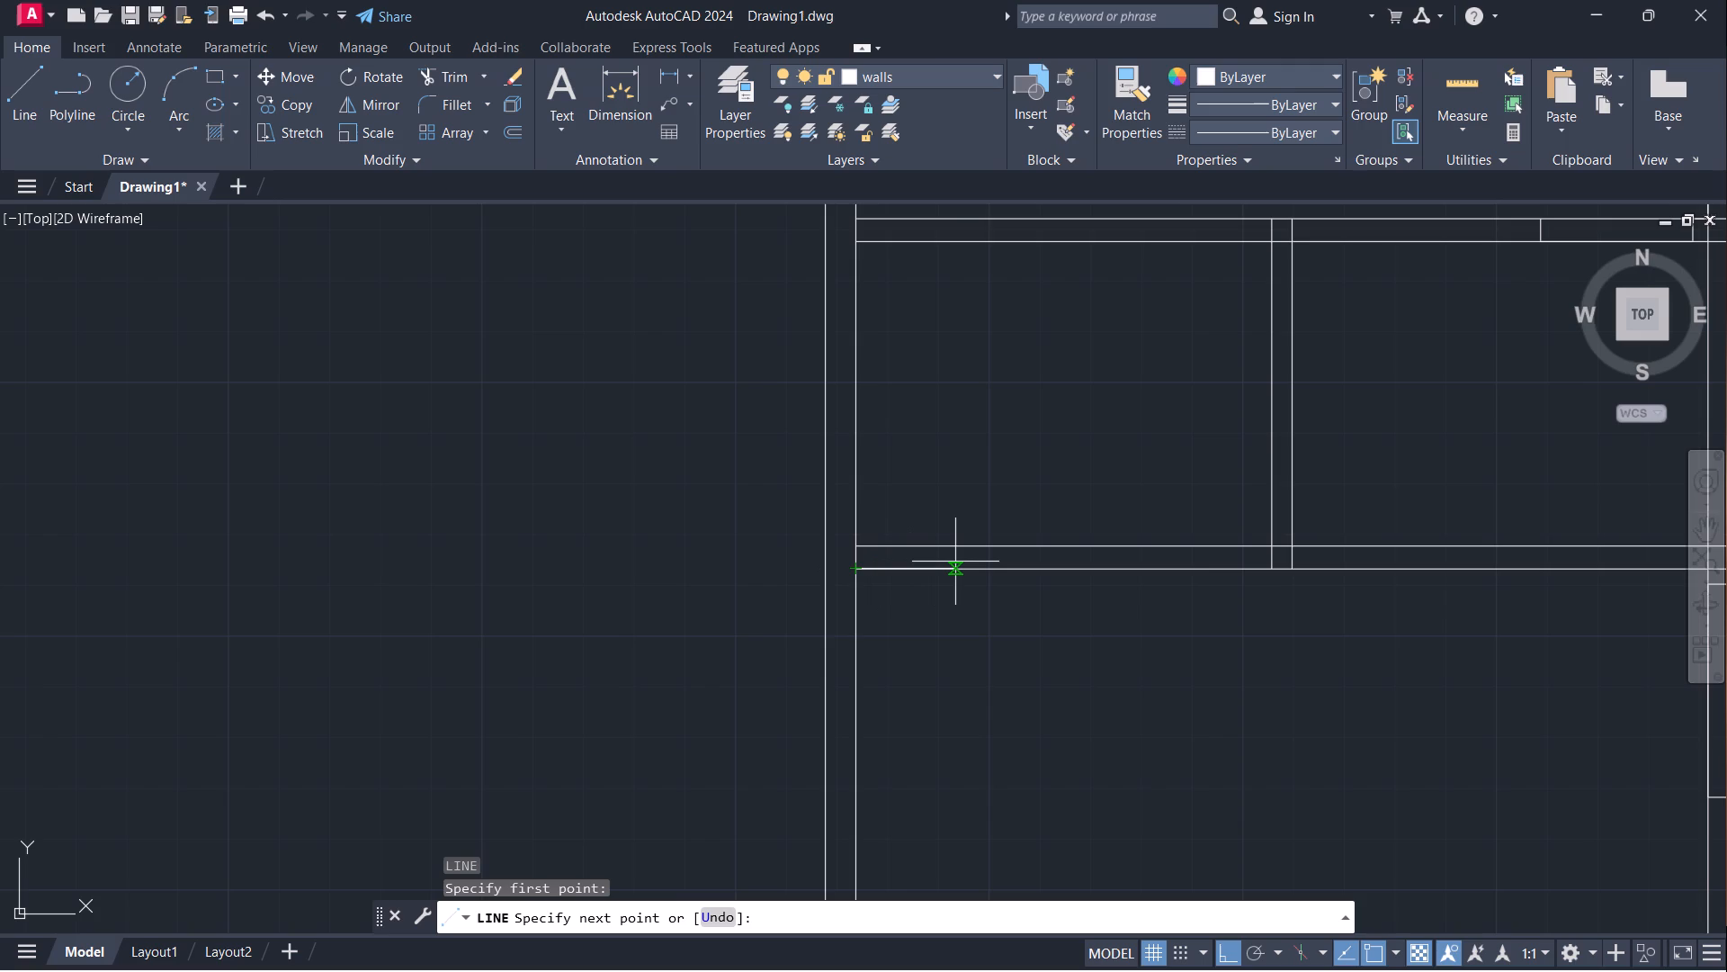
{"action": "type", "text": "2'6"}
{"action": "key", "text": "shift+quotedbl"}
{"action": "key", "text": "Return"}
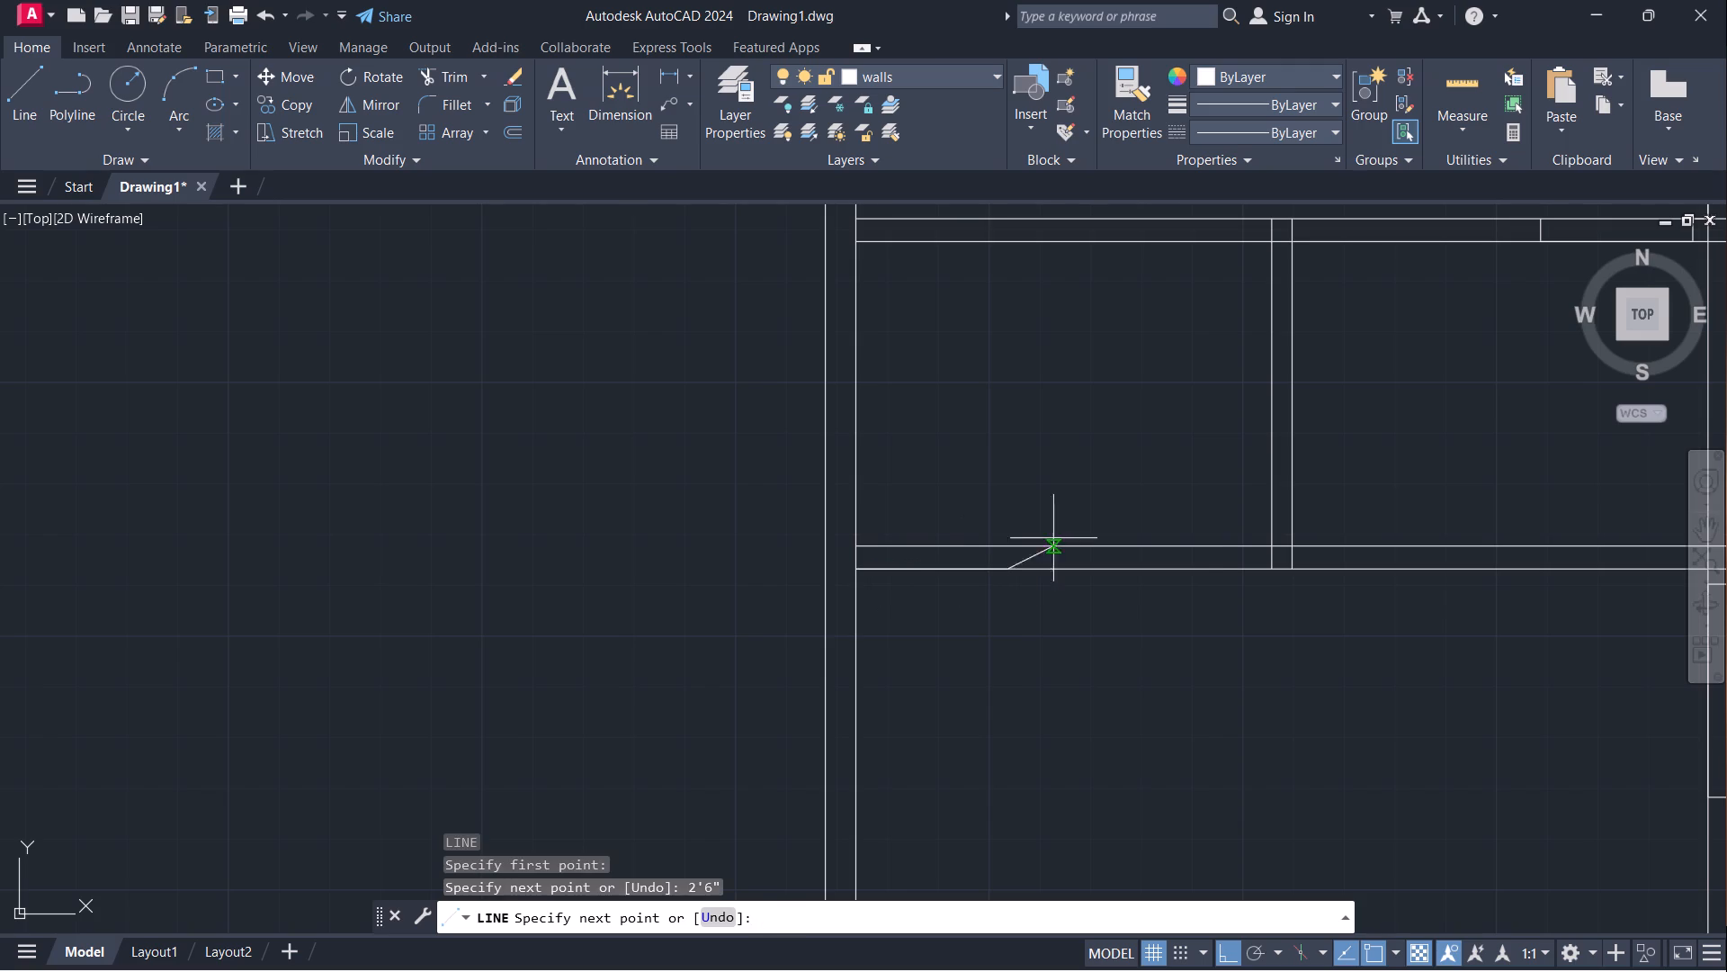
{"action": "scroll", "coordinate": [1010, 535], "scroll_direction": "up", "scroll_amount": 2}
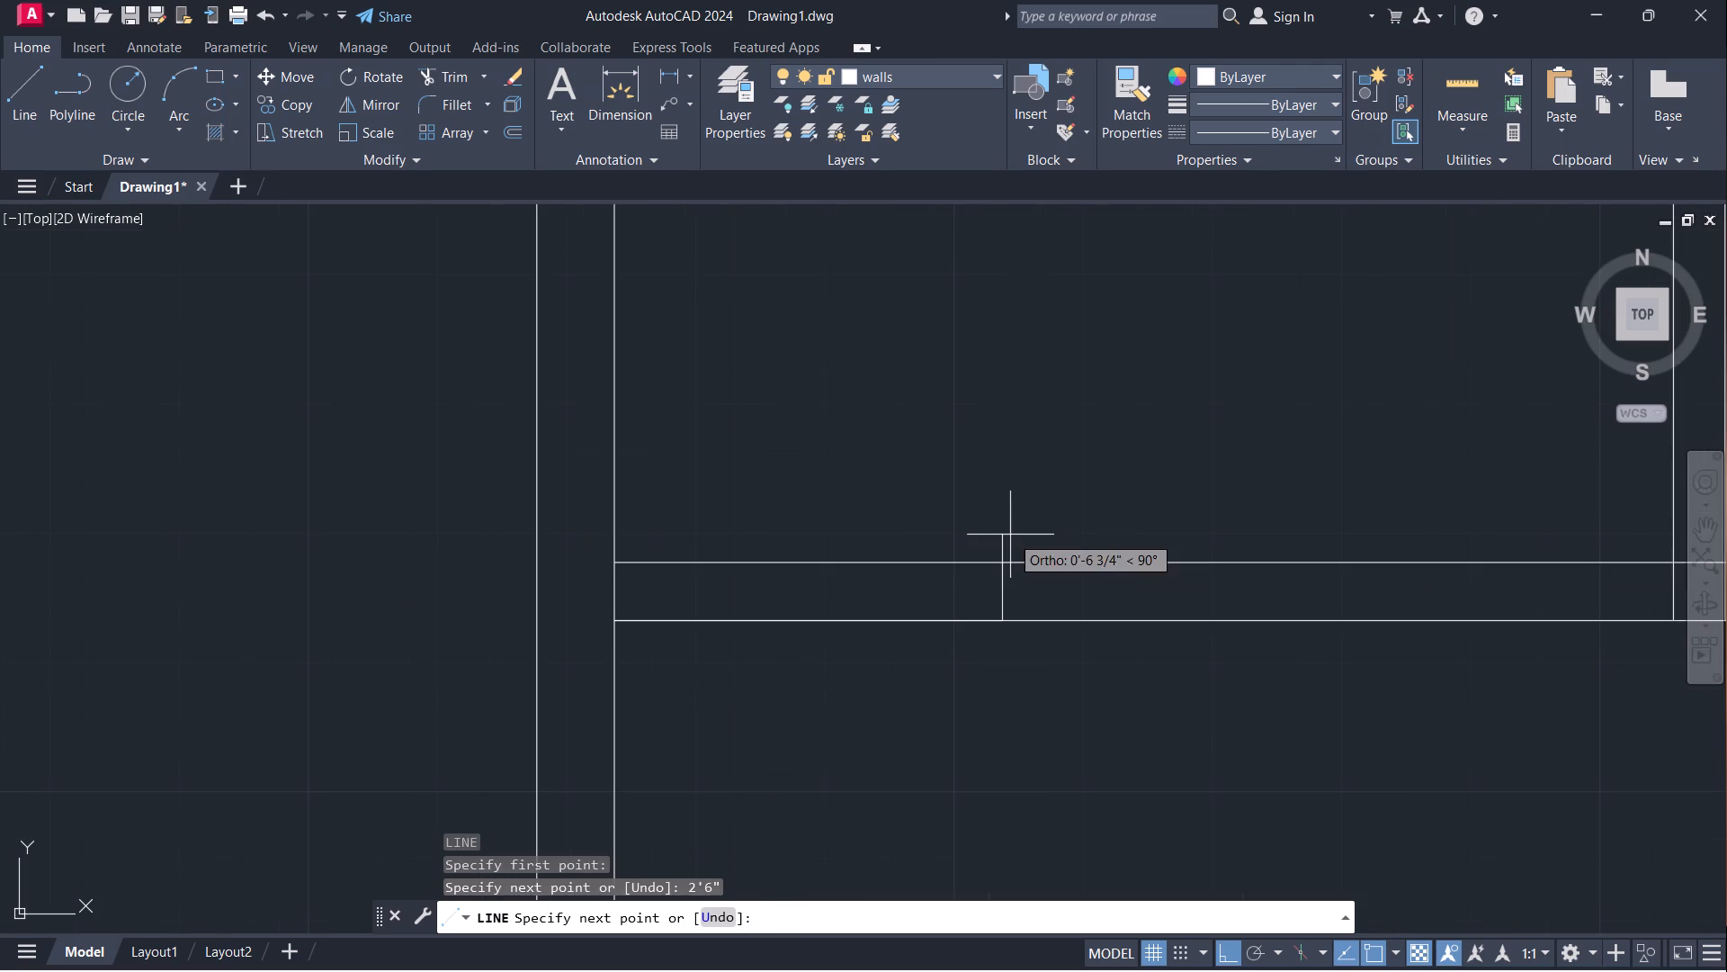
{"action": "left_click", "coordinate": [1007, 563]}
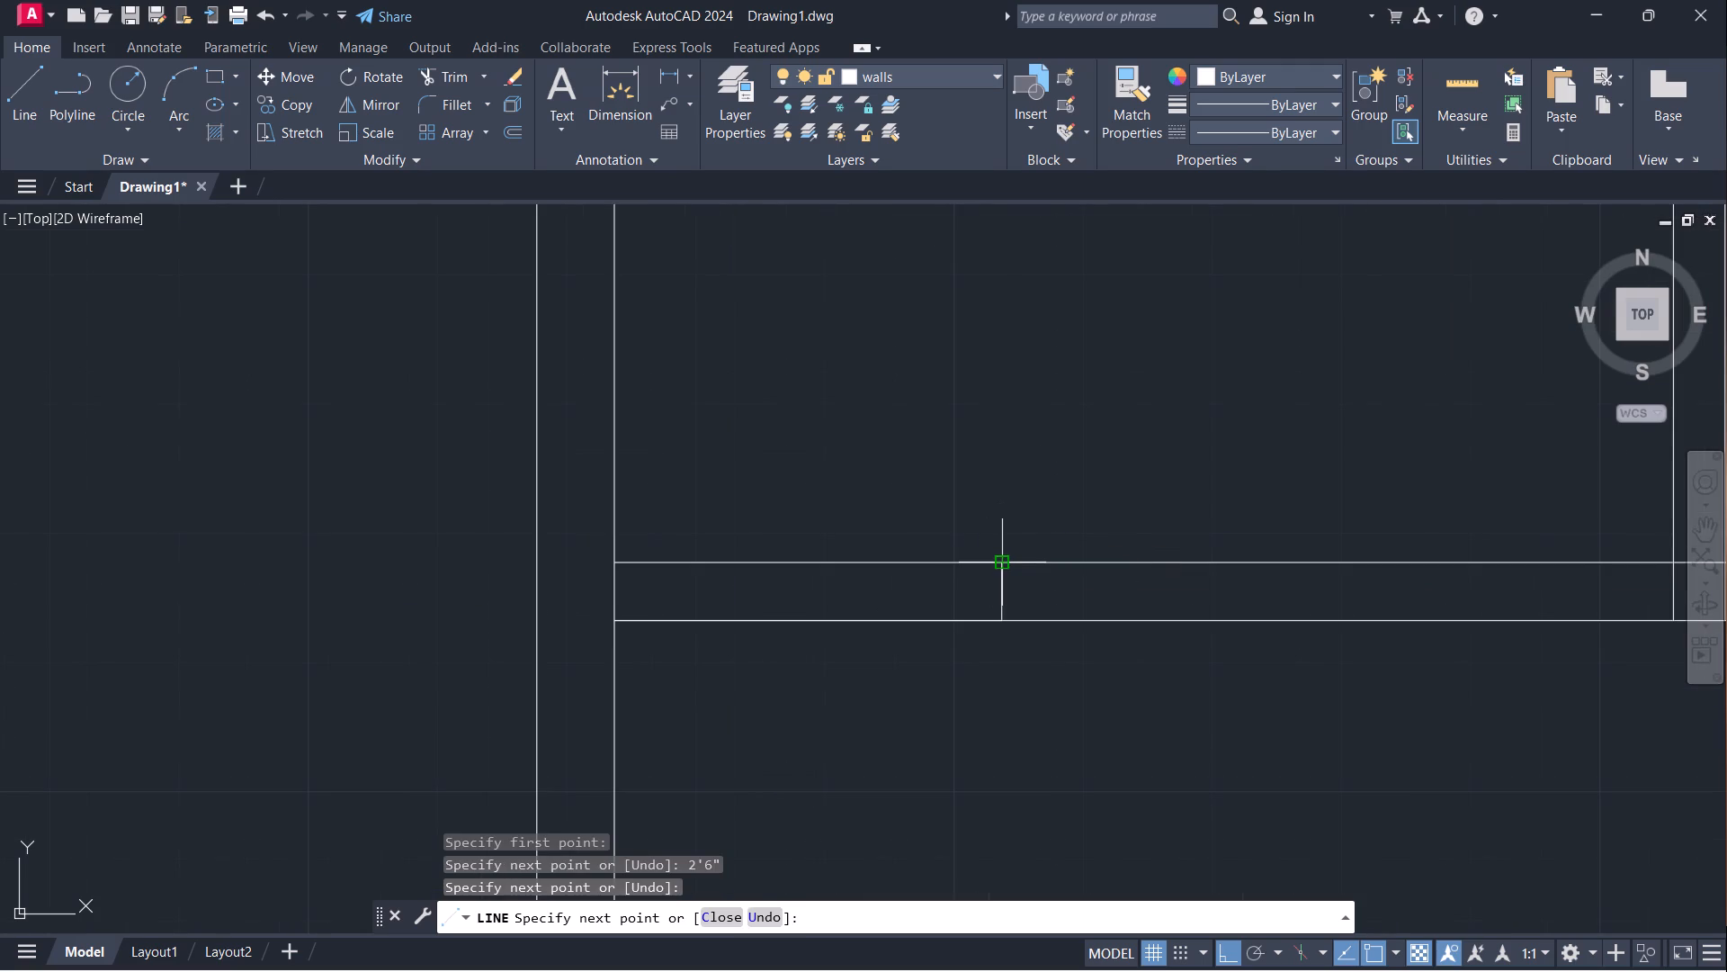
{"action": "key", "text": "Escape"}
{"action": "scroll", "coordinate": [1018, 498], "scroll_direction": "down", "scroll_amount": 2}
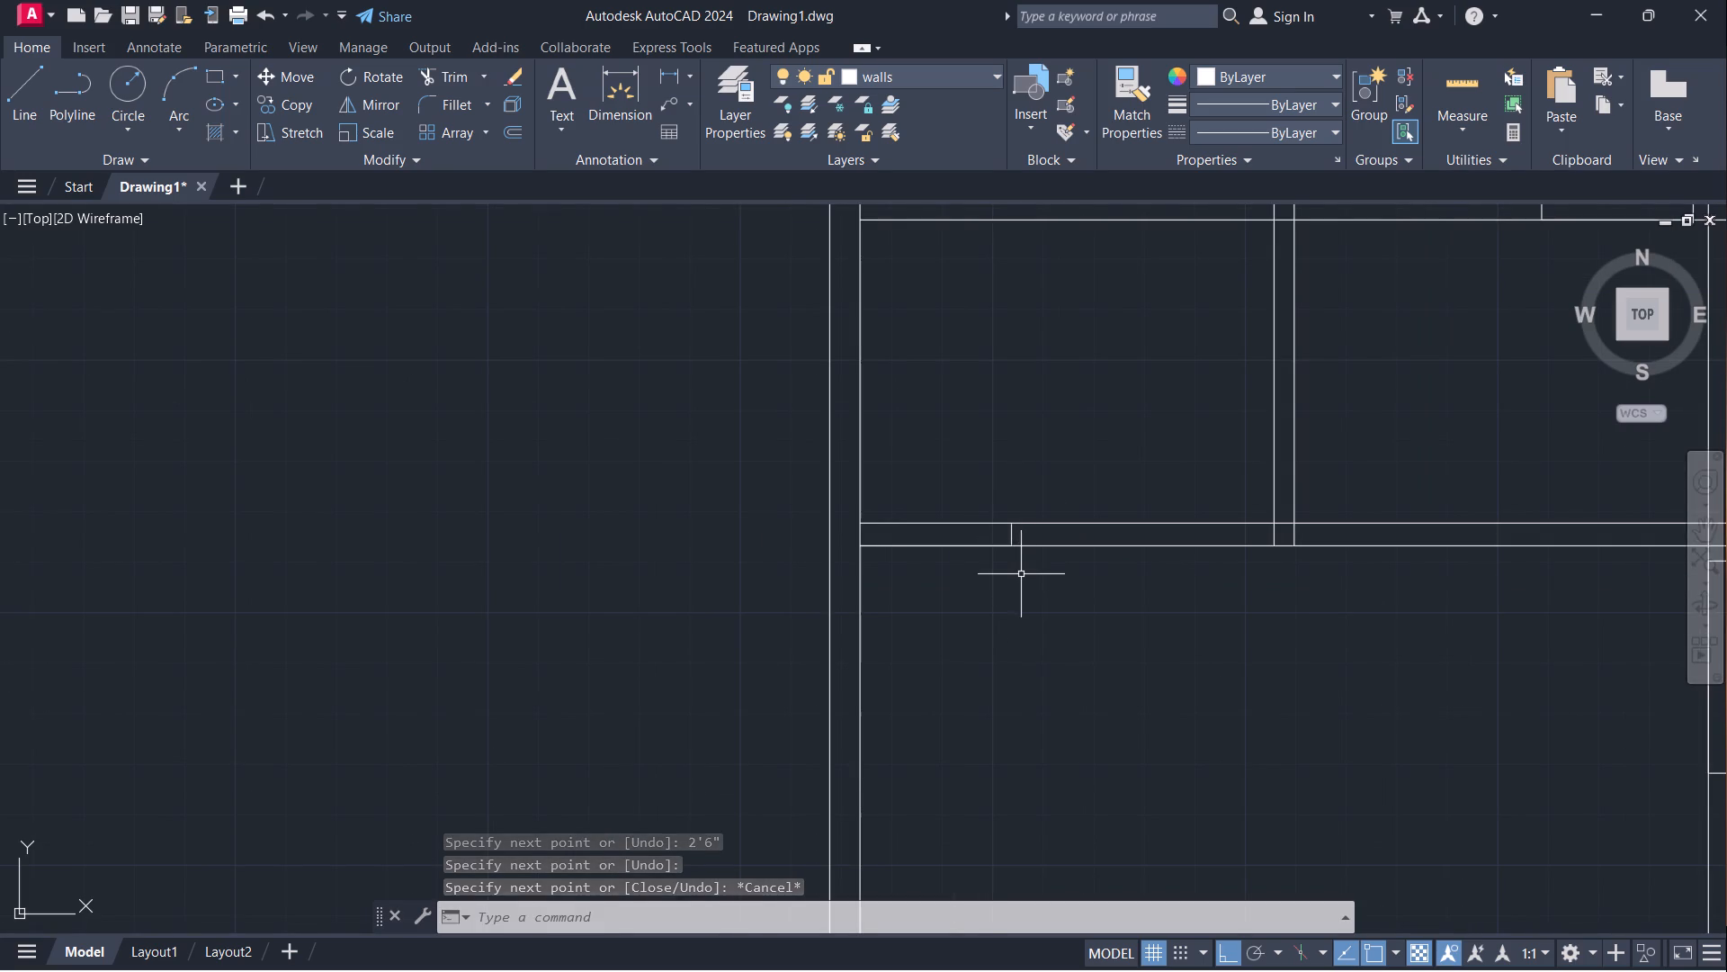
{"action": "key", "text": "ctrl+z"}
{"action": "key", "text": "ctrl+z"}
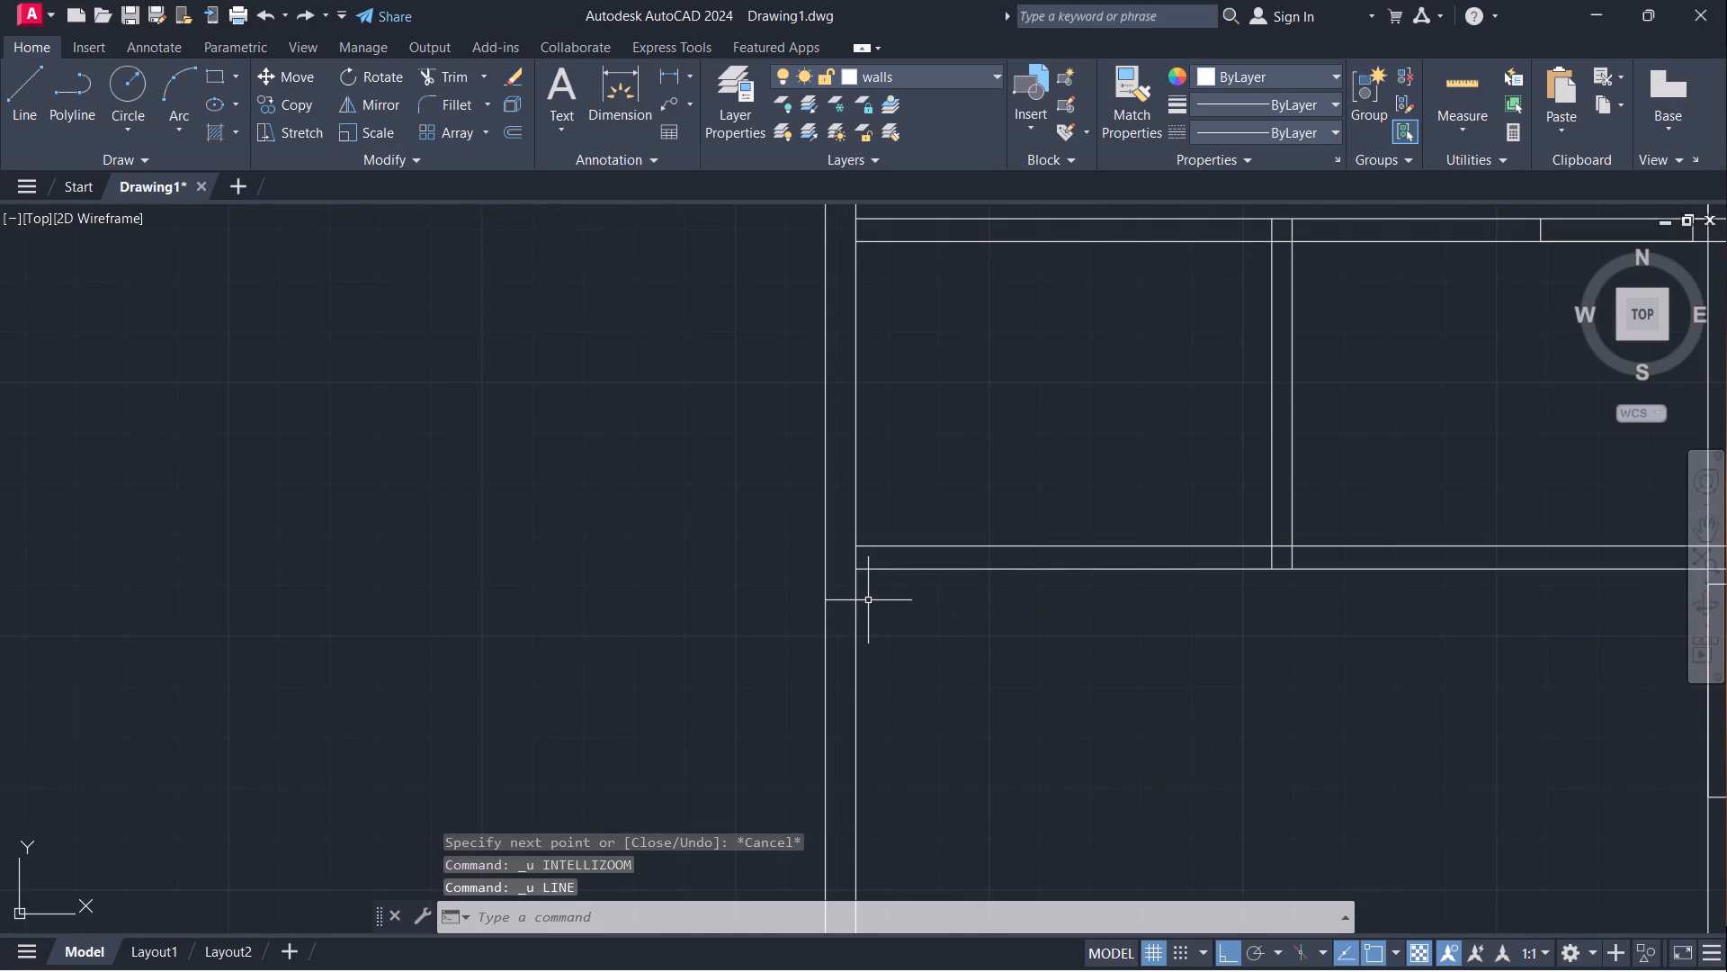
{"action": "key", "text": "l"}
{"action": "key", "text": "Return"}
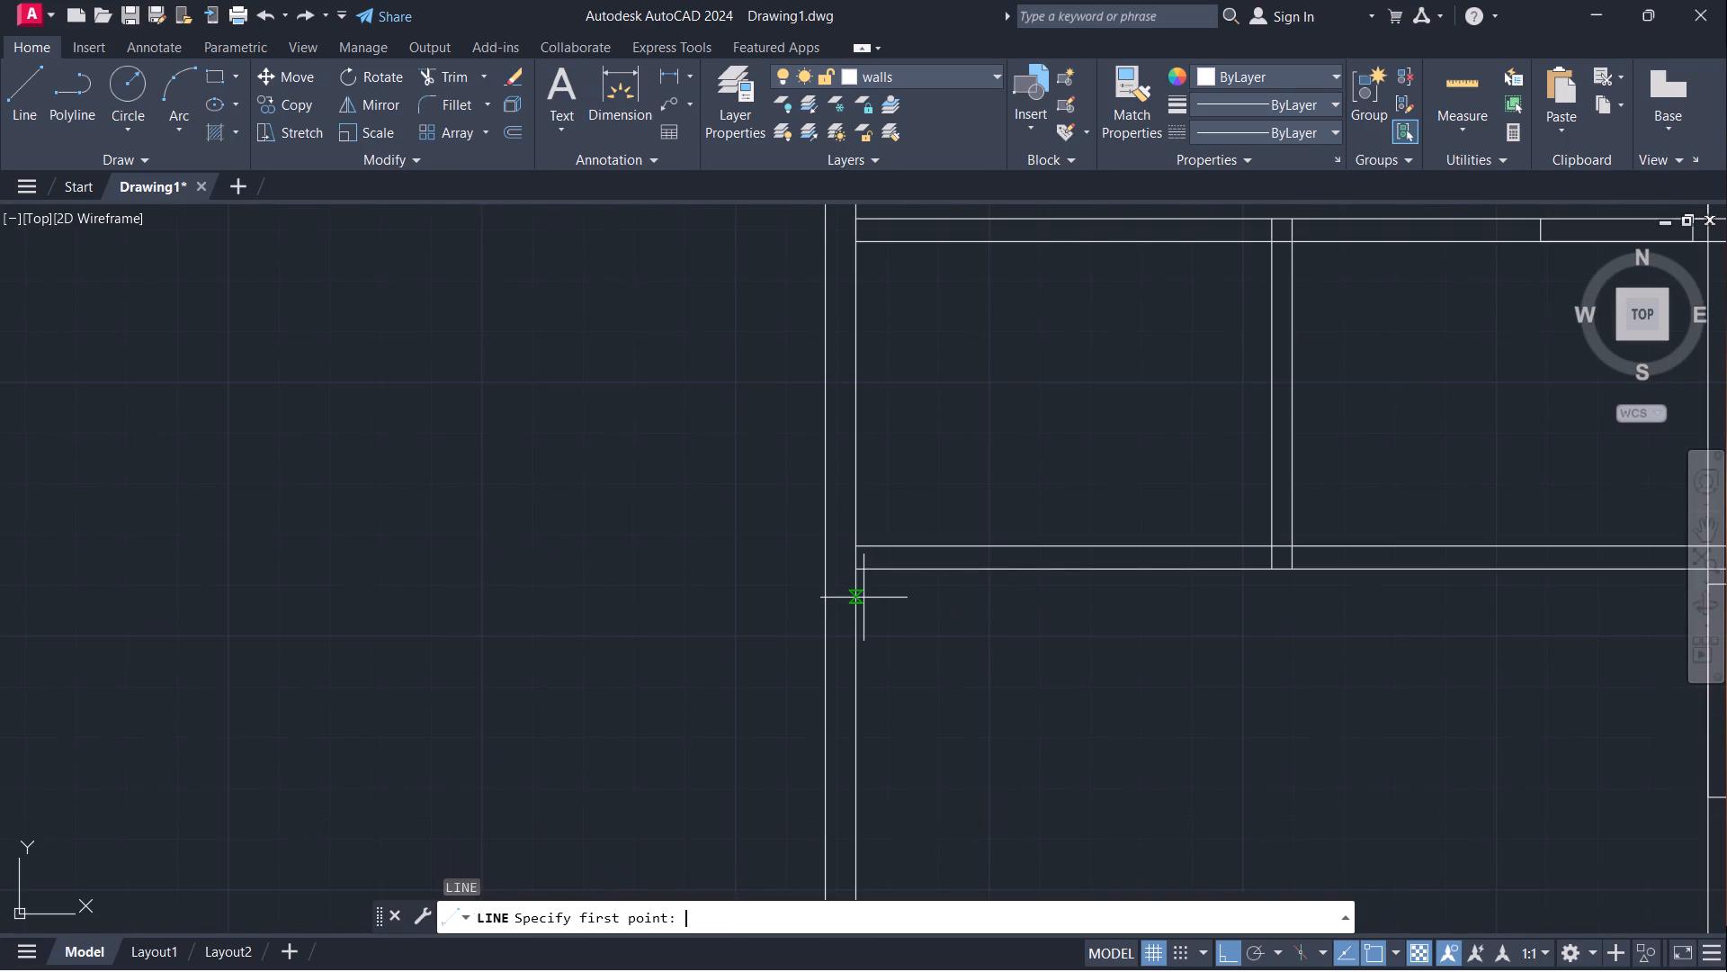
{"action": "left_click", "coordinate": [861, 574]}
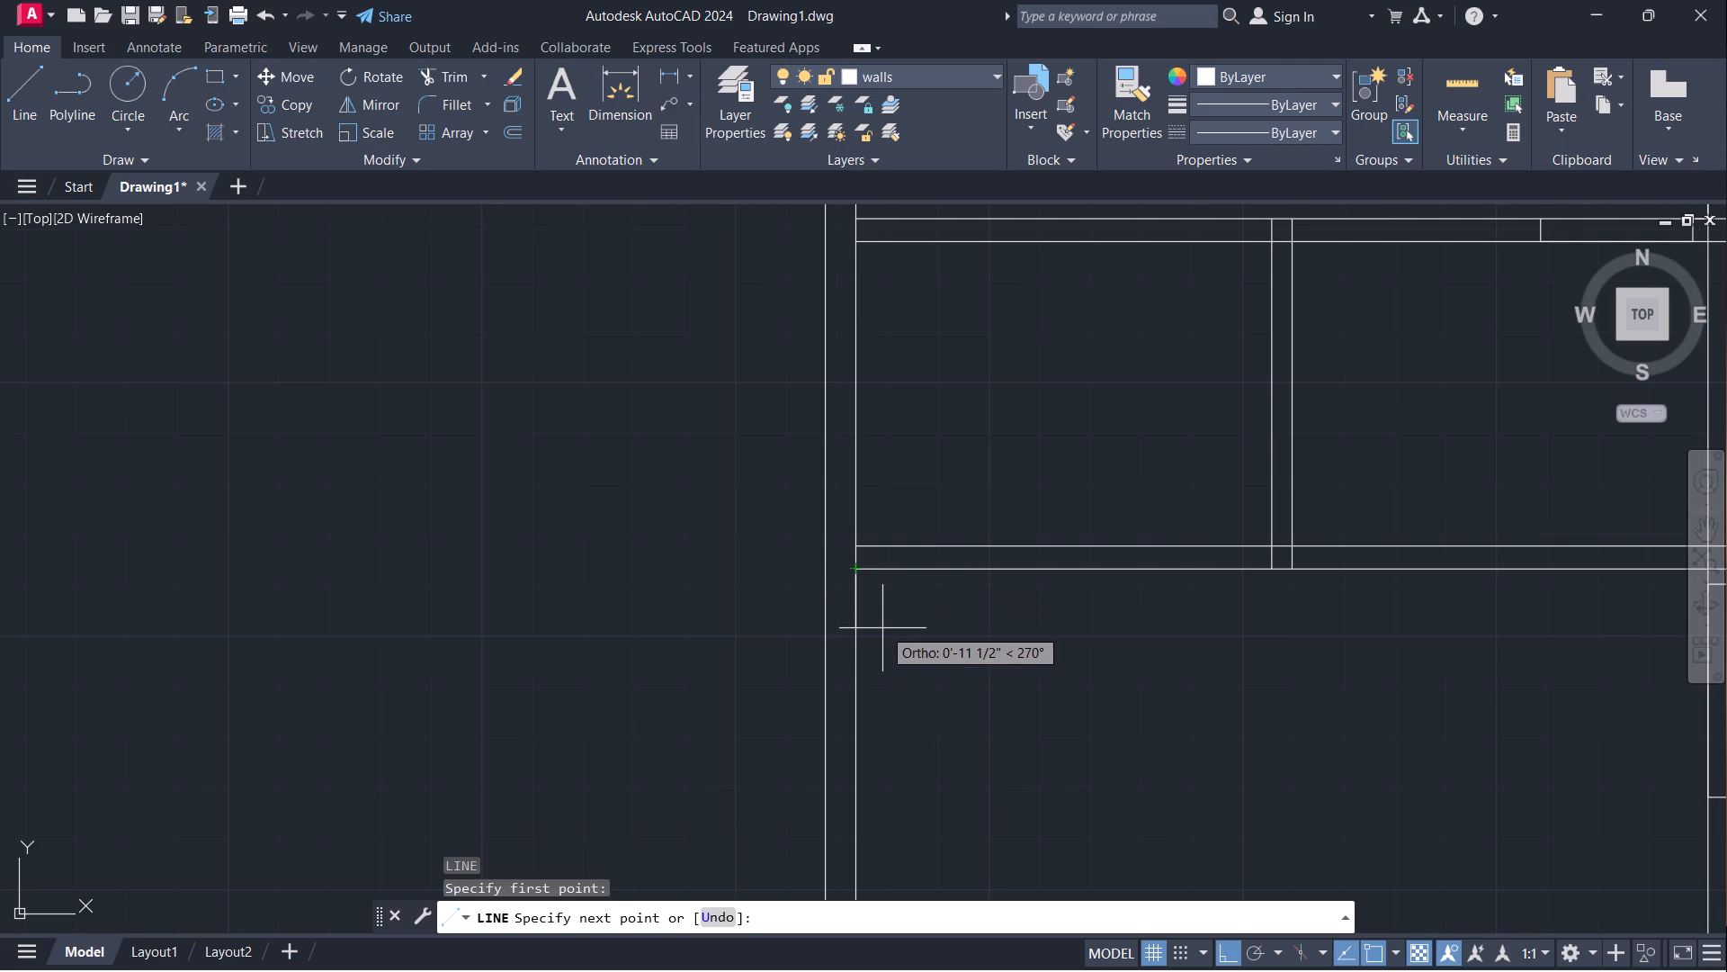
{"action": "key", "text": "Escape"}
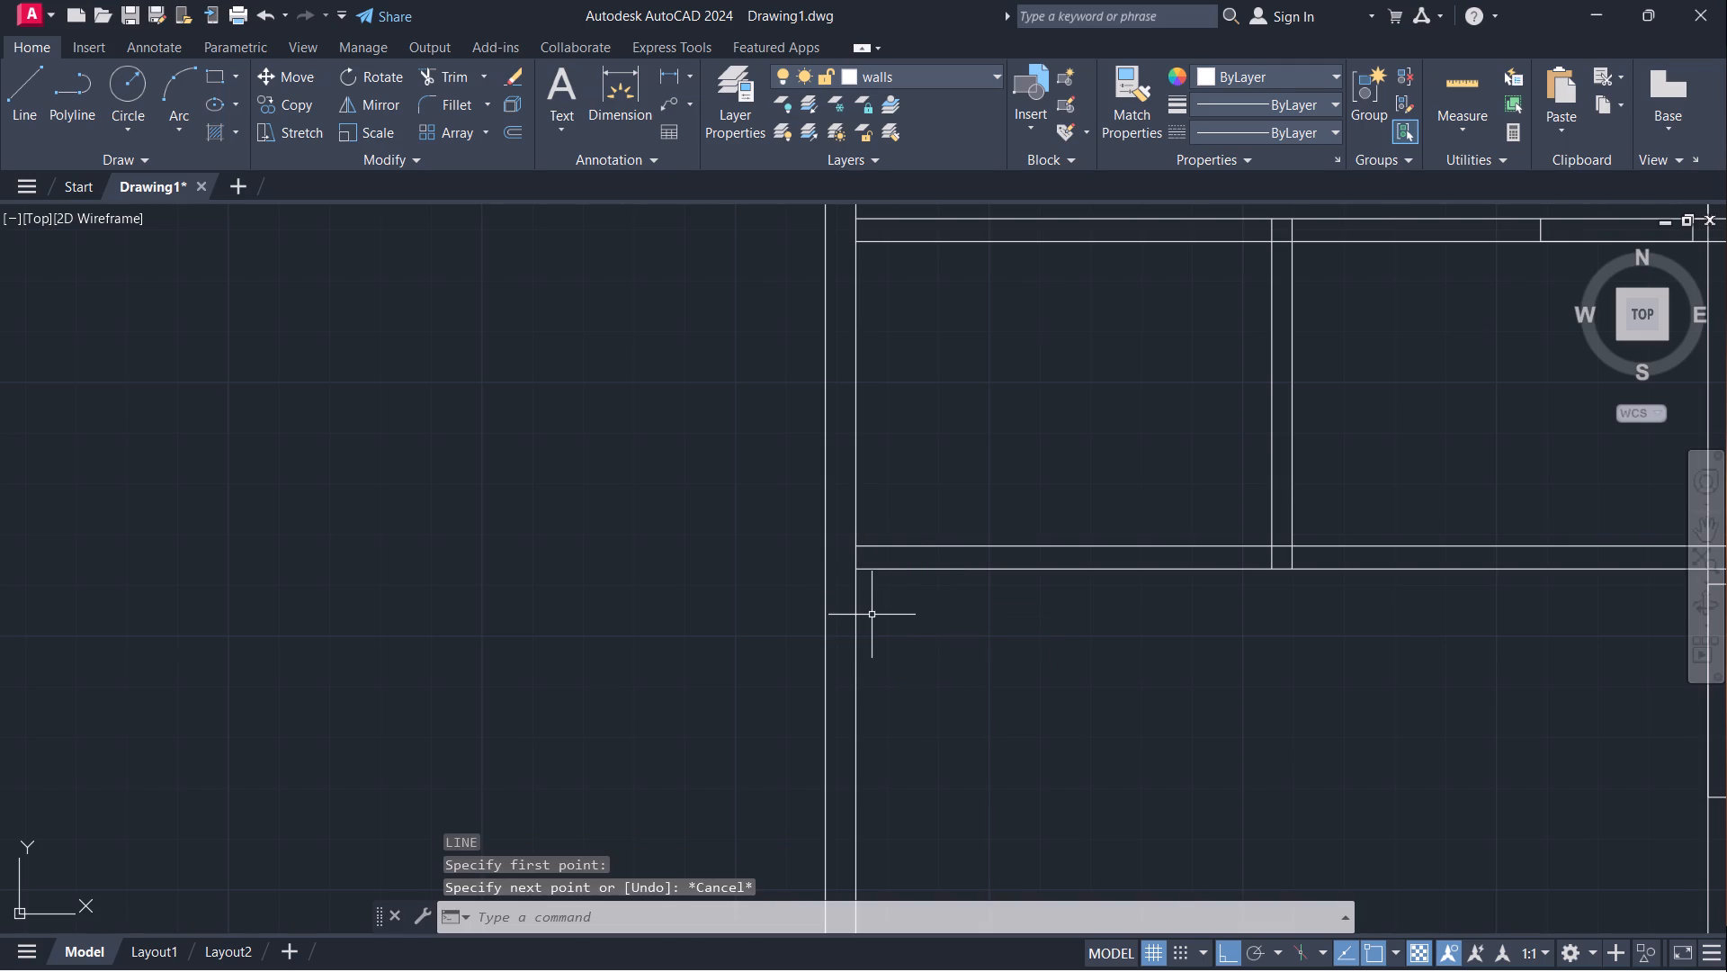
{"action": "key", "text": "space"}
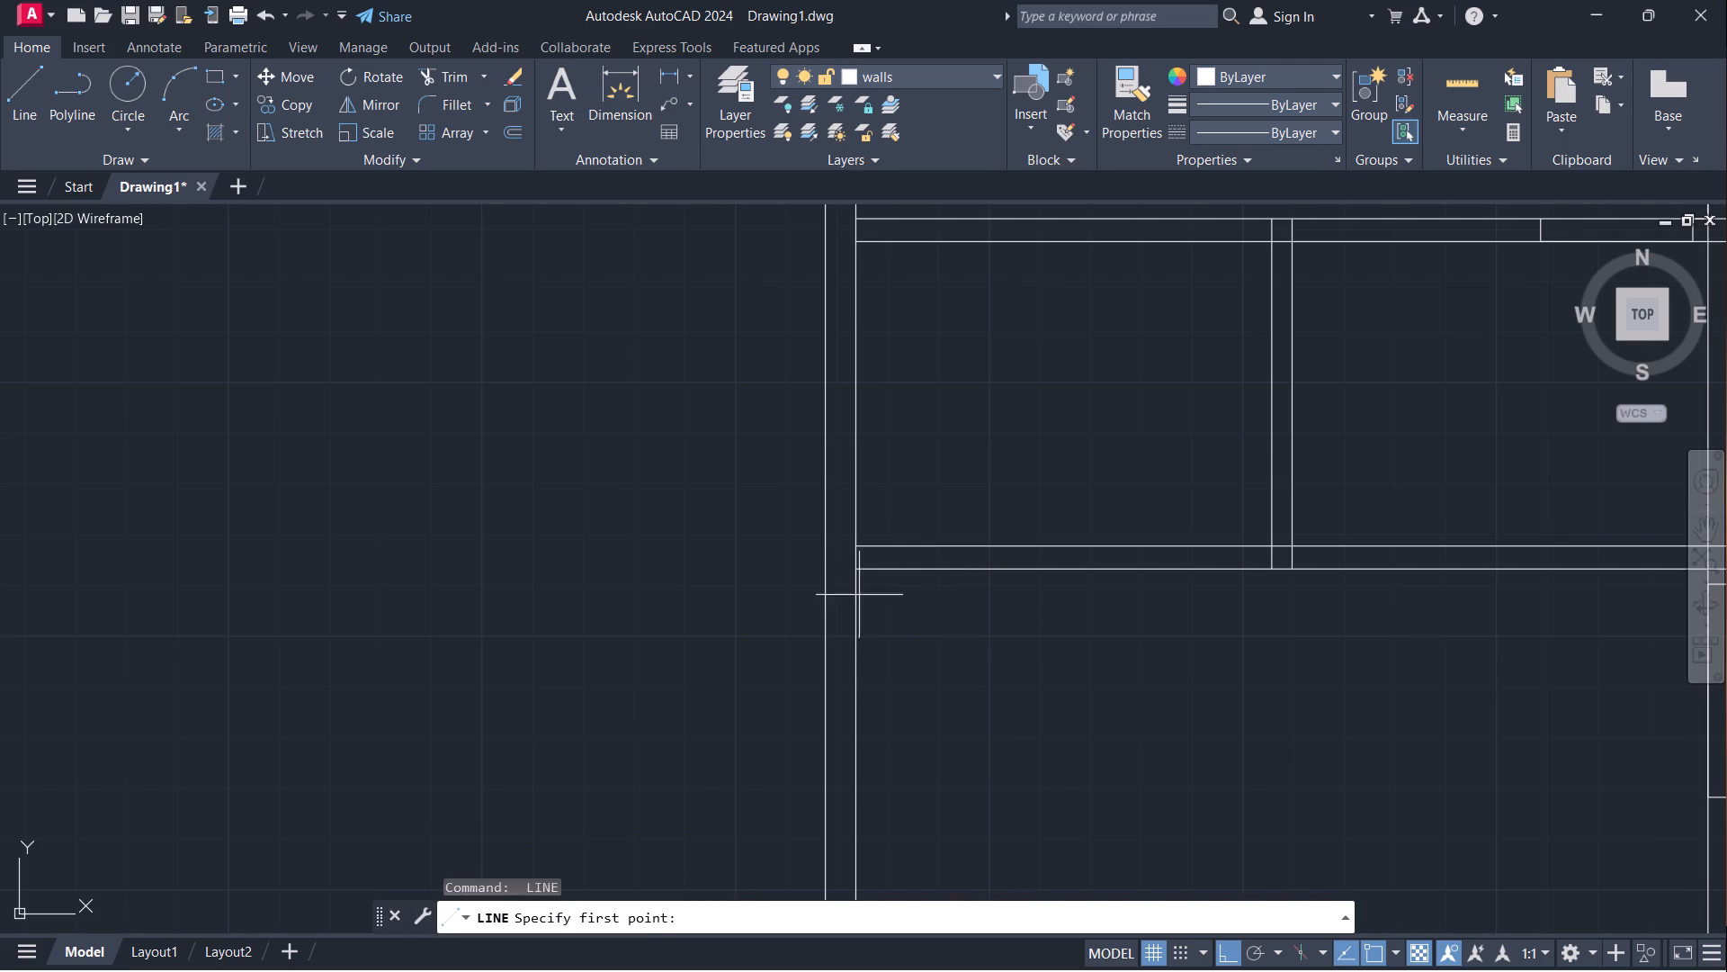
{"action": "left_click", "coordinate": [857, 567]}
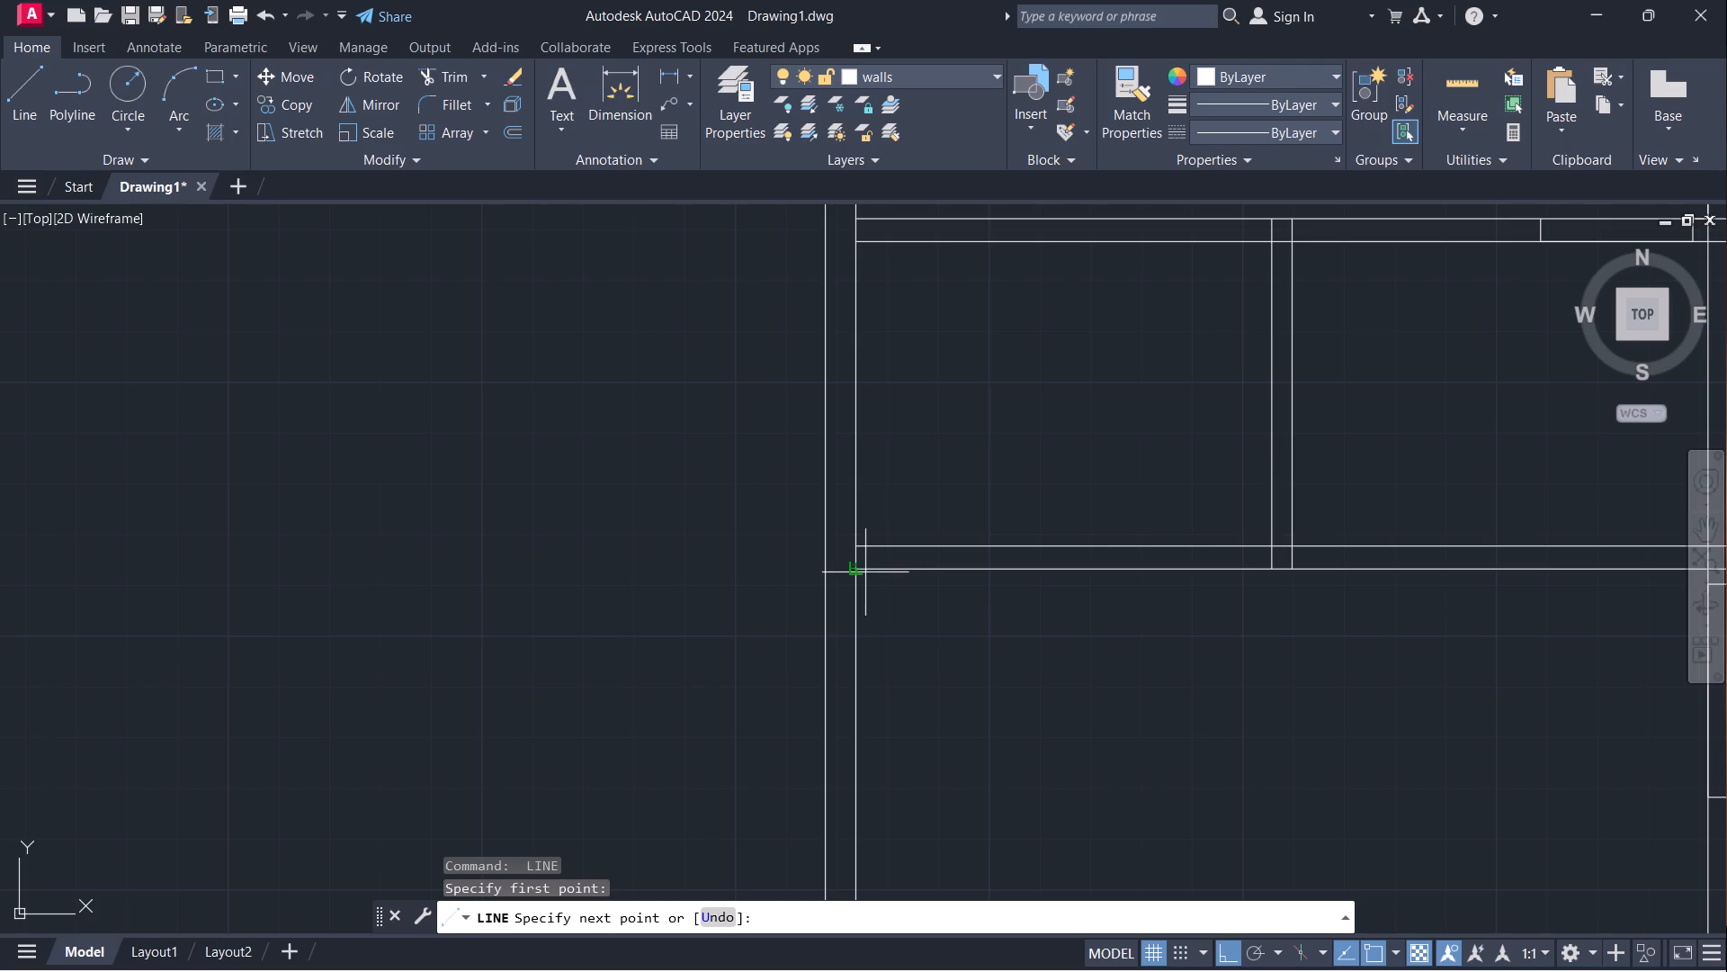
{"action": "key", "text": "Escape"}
Draw the first door jamb across the lower horizontal partition, 3" from the inner face of the left exterior wall.
{"action": "scroll", "coordinate": [857, 557], "scroll_direction": "up", "scroll_amount": 2}
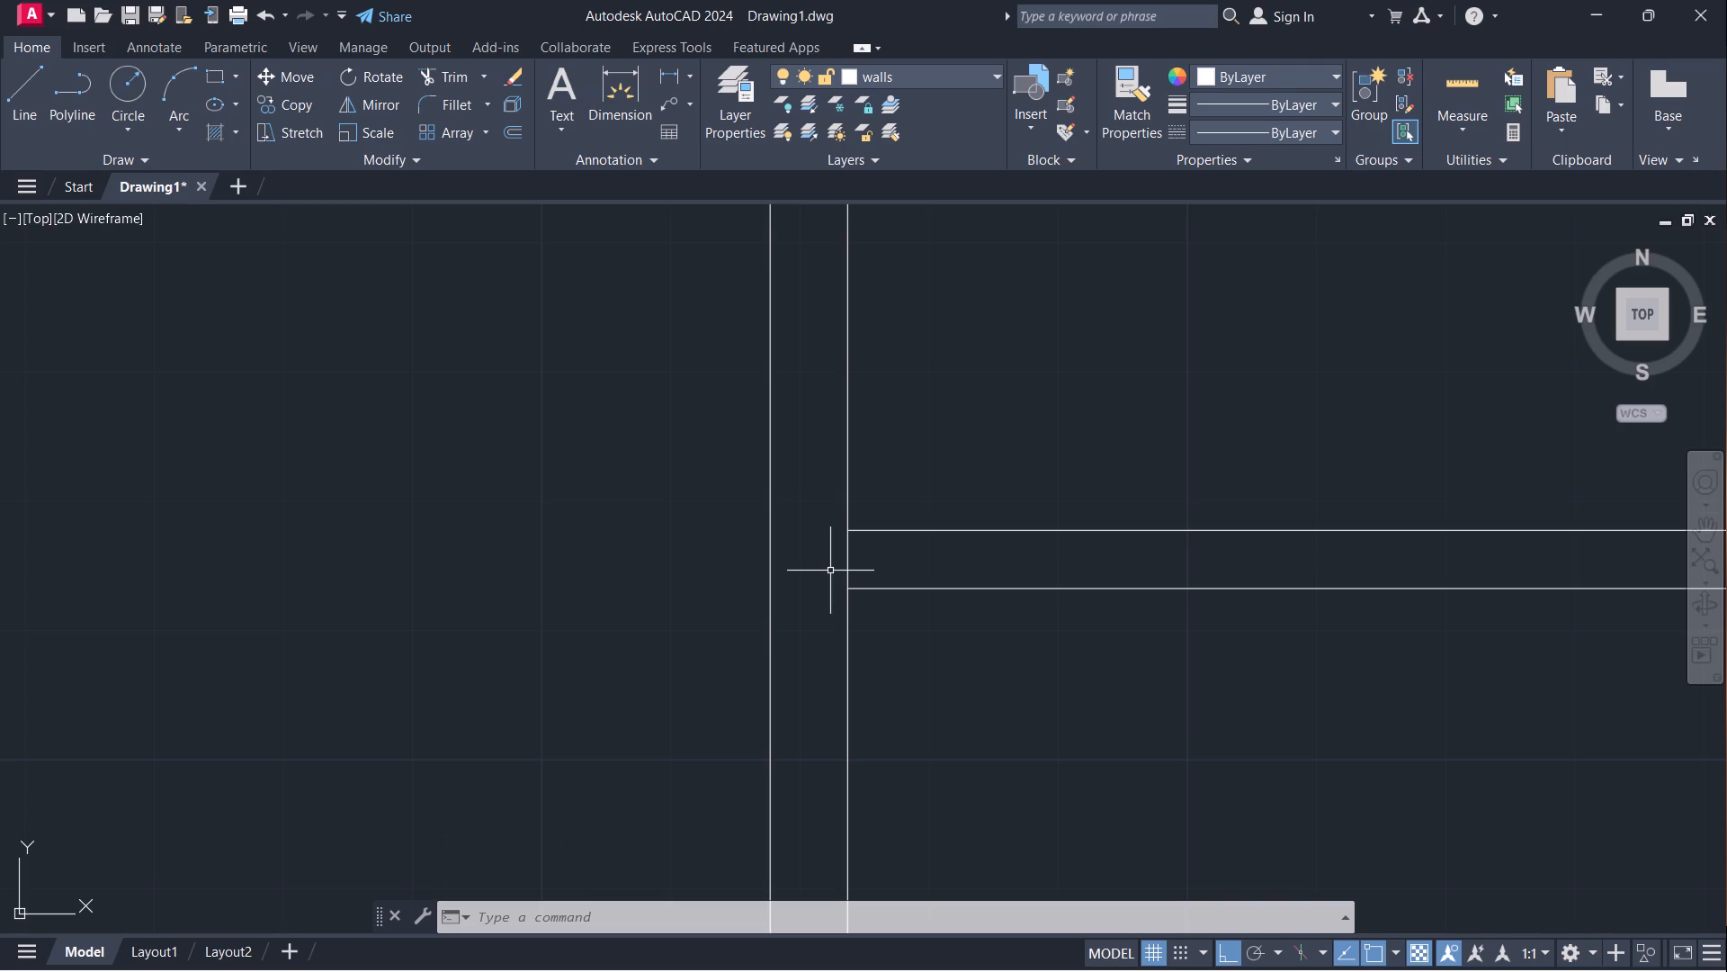
{"action": "key", "text": "l"}
{"action": "key", "text": "Return"}
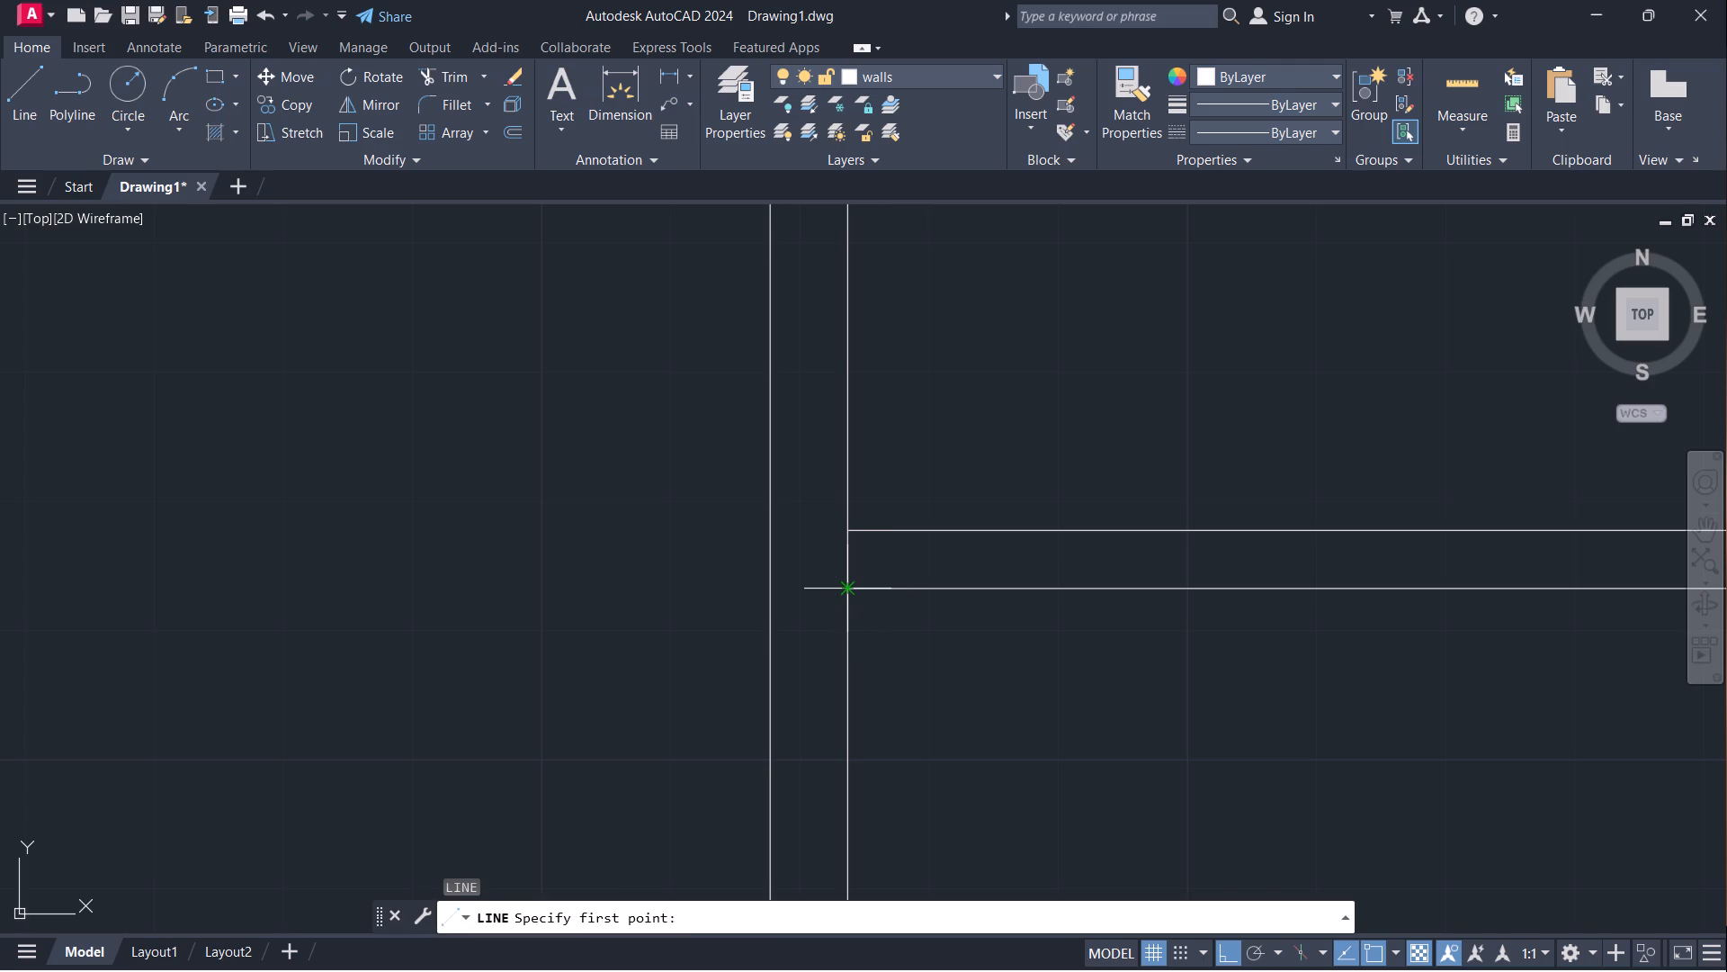
{"action": "scroll", "coordinate": [850, 589], "scroll_direction": "up", "scroll_amount": 2}
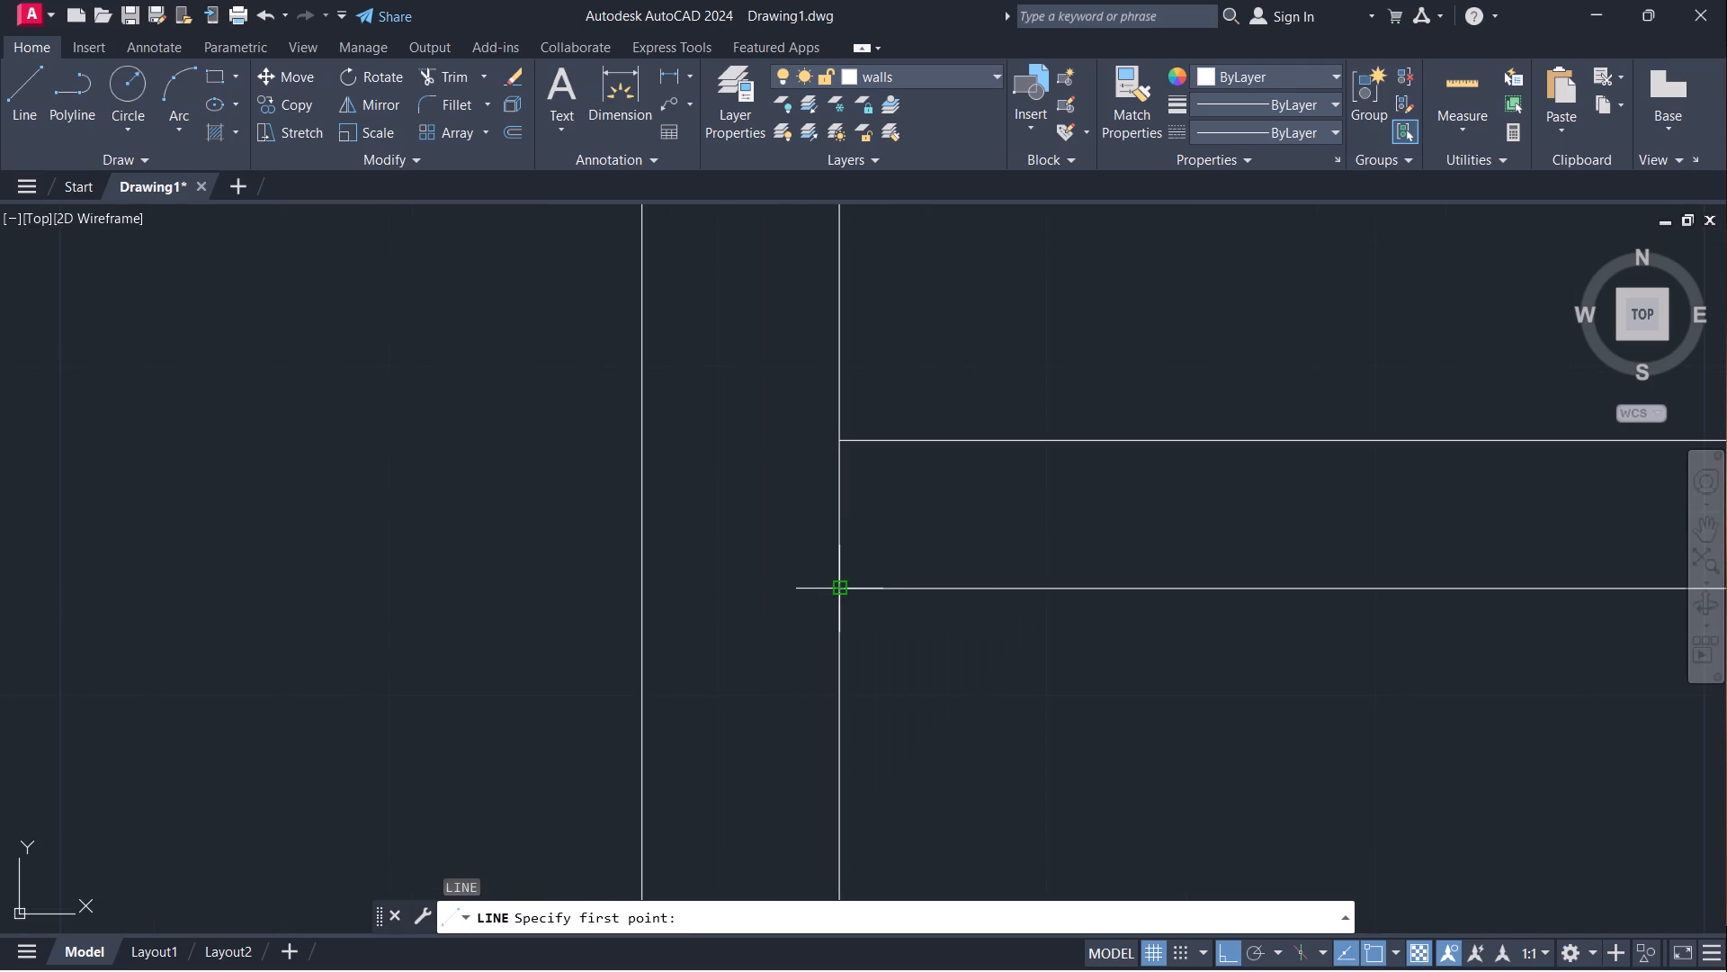
{"action": "left_click", "coordinate": [835, 590]}
{"action": "key", "text": "3"}
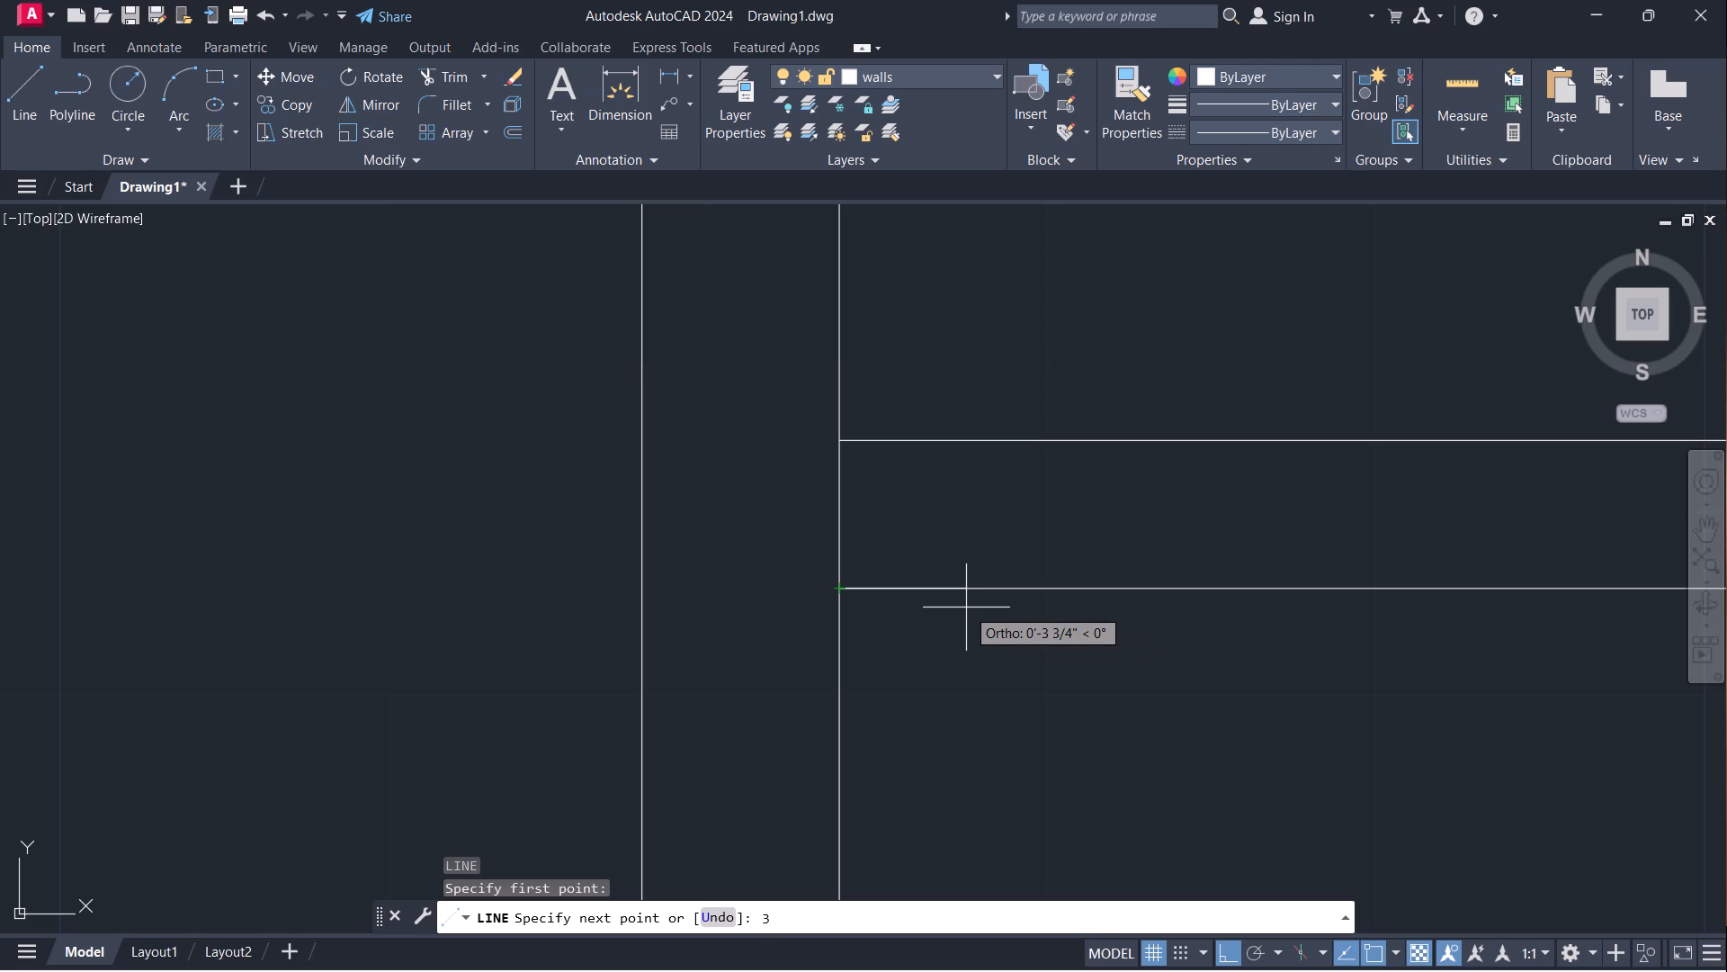
{"action": "key", "text": "Return"}
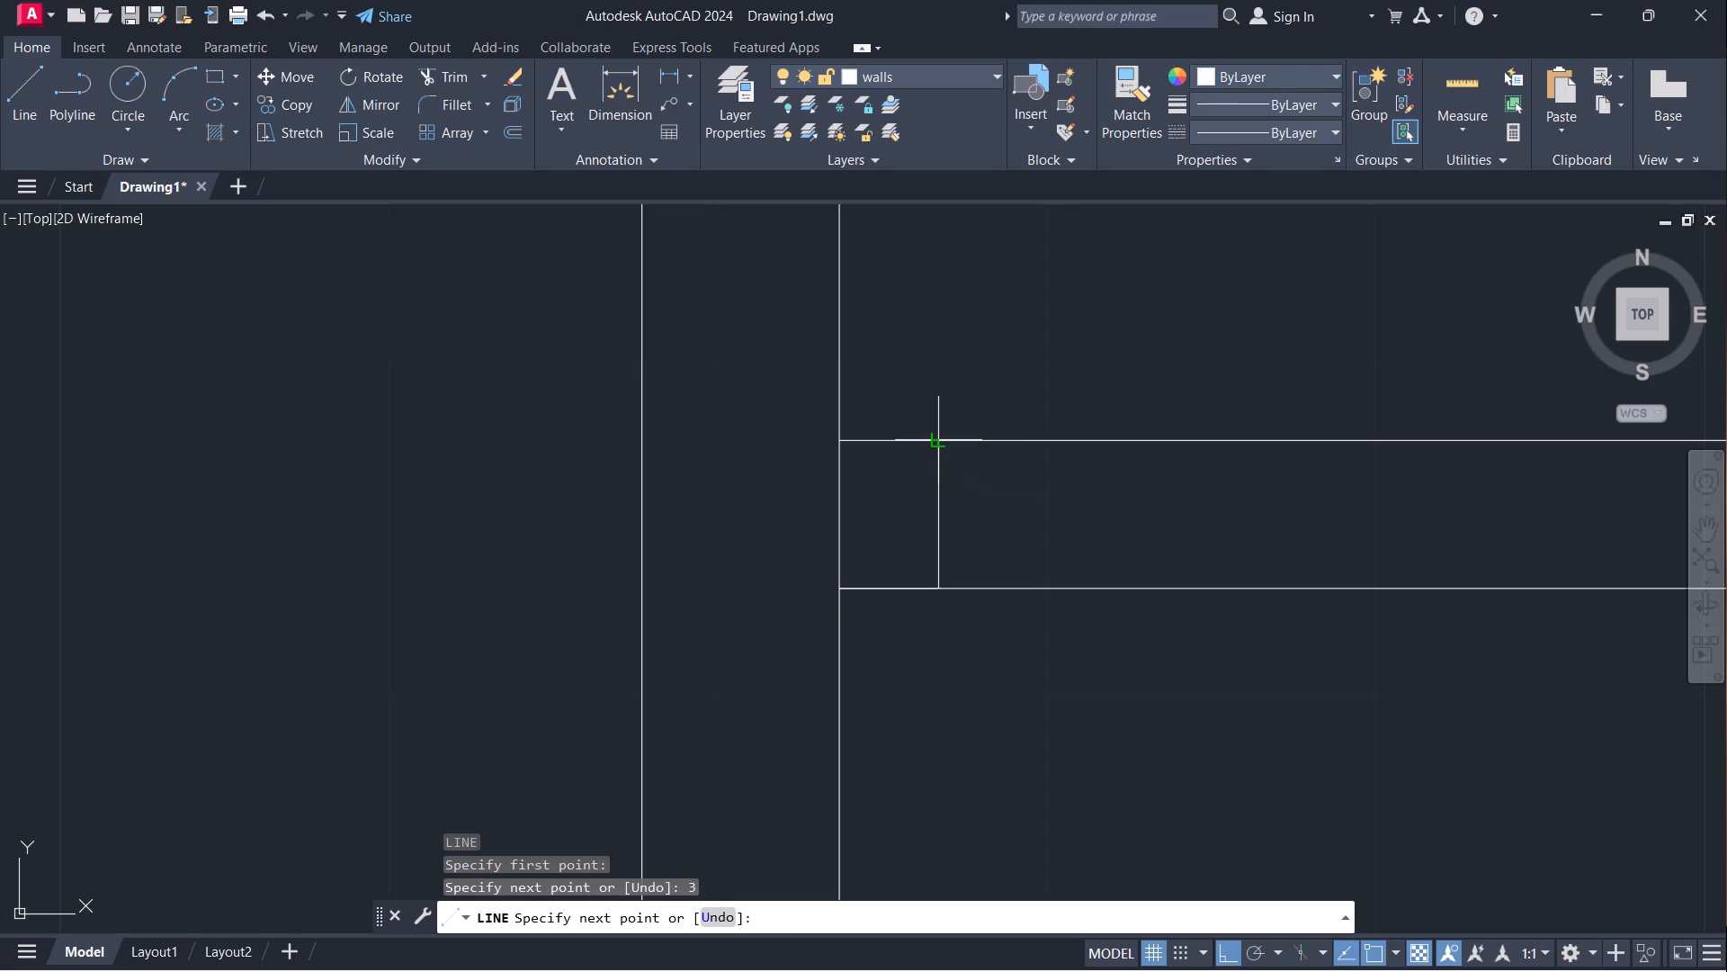
{"action": "left_click", "coordinate": [943, 434]}
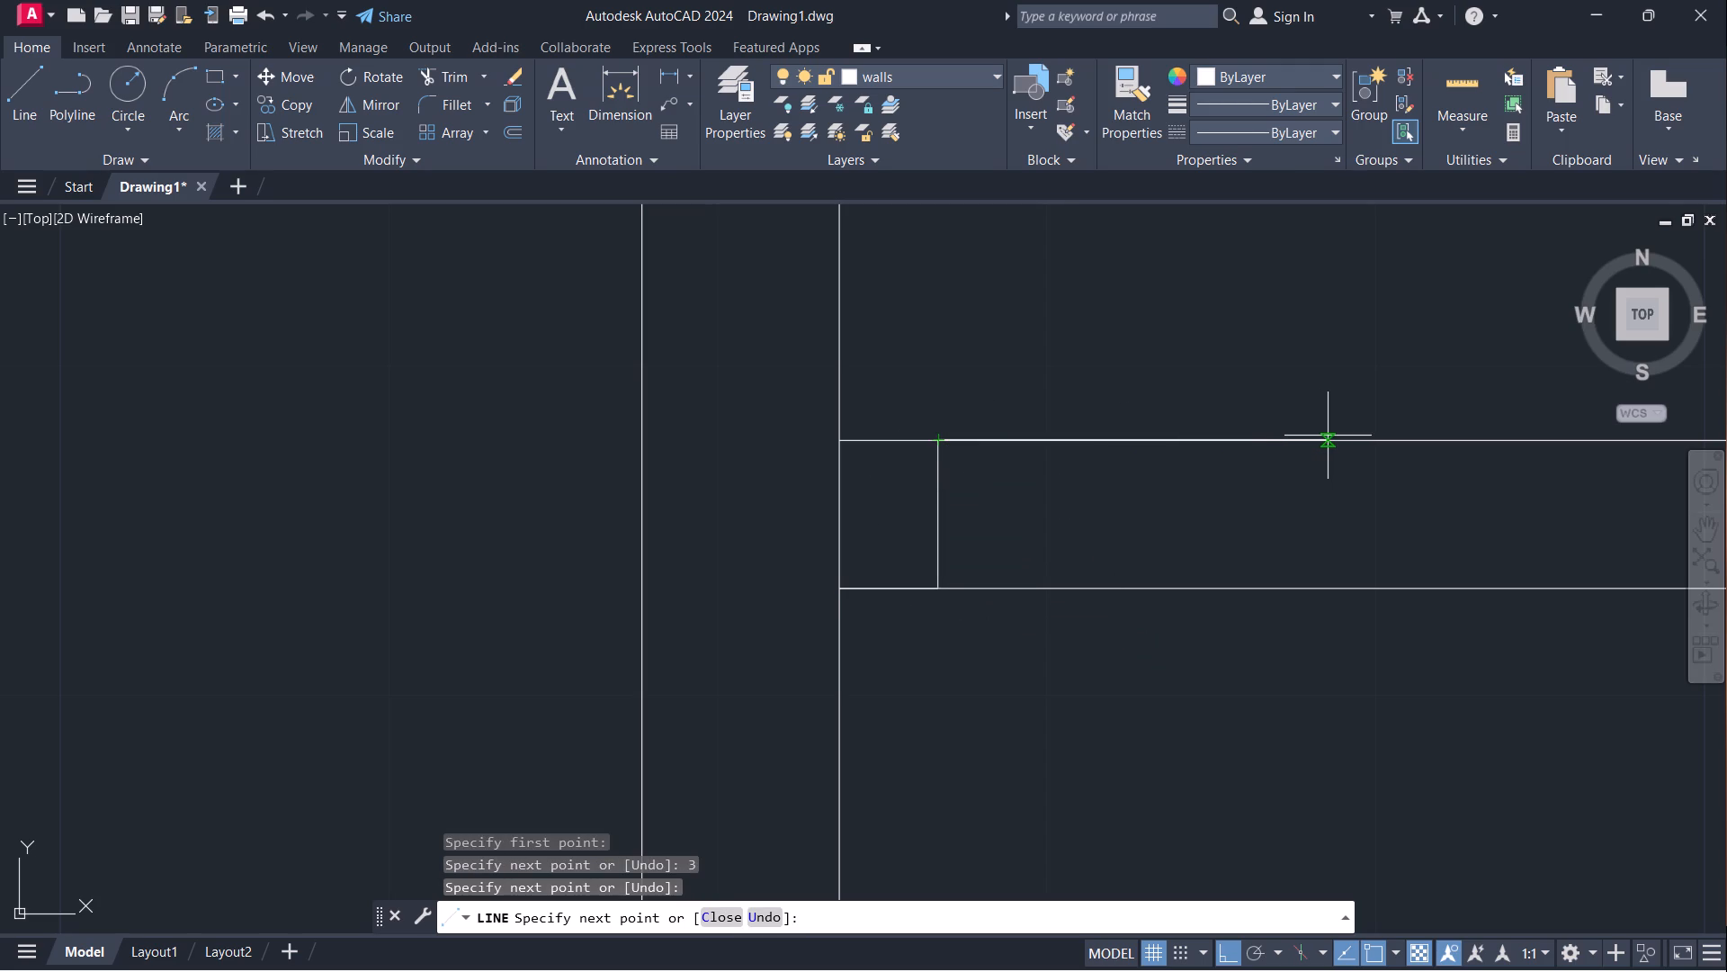
Continue from the jamb's upper end with a 22'6" horizontal line along the partition's upper face.
{"action": "key", "text": "2"}
{"action": "type", "text": "2'6\""}
{"action": "key", "text": "Return"}
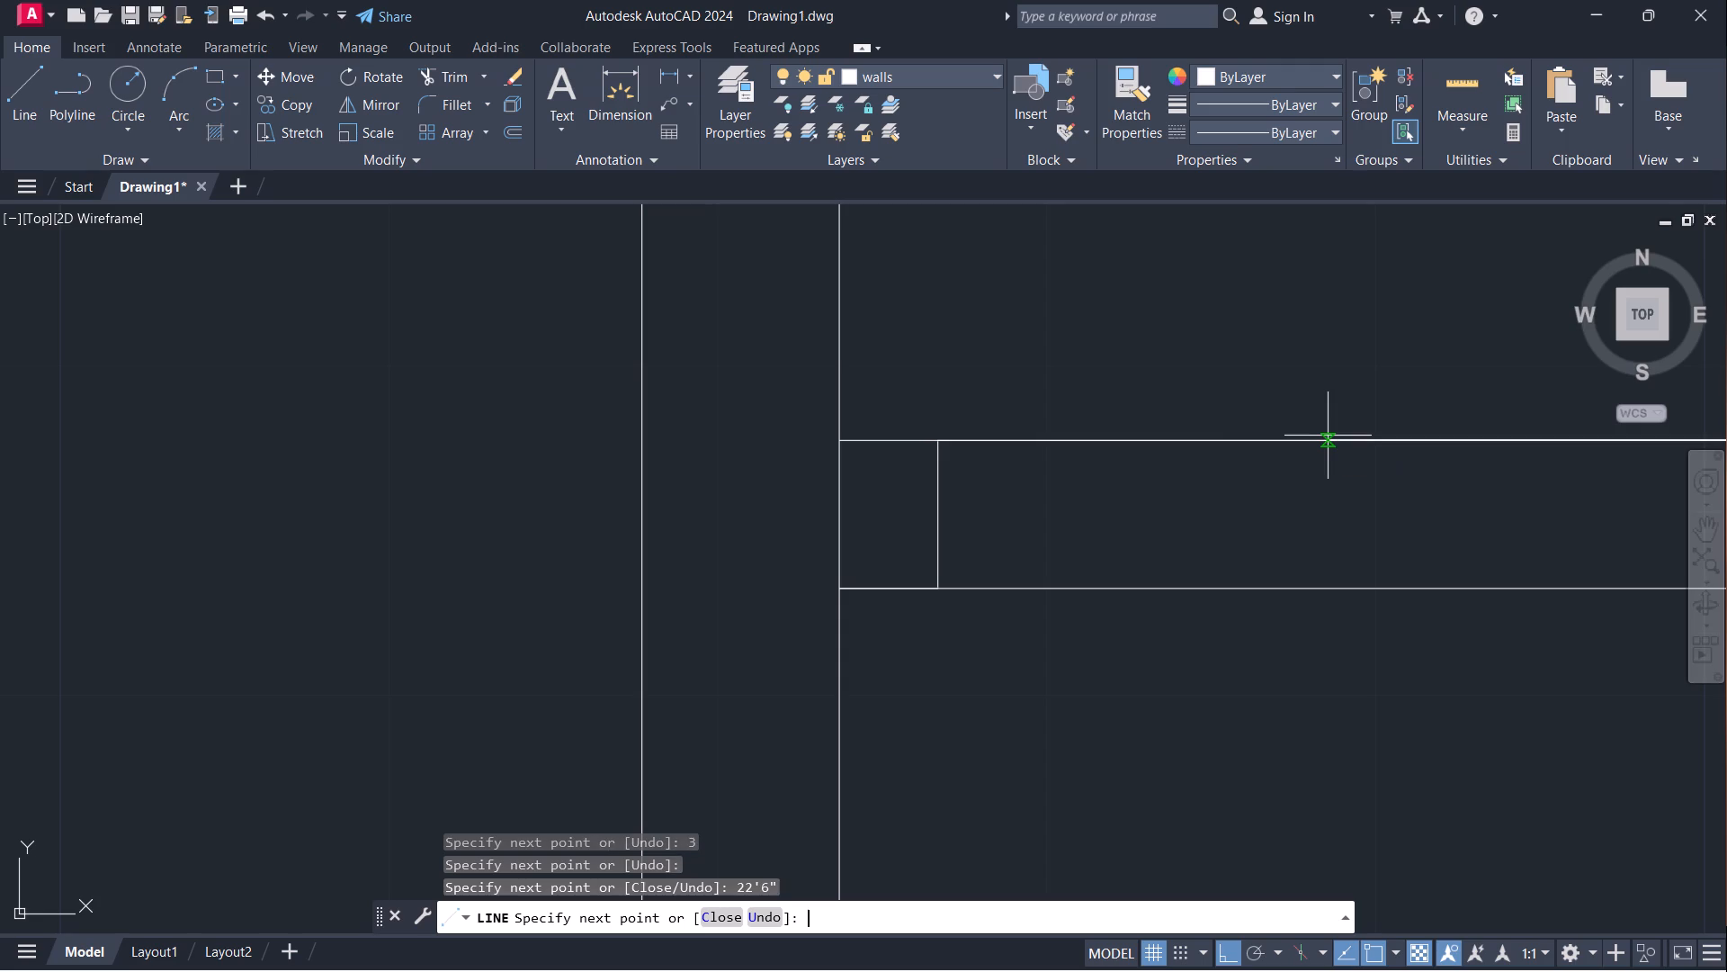
{"action": "scroll", "coordinate": [1222, 613], "scroll_direction": "down", "scroll_amount": 3}
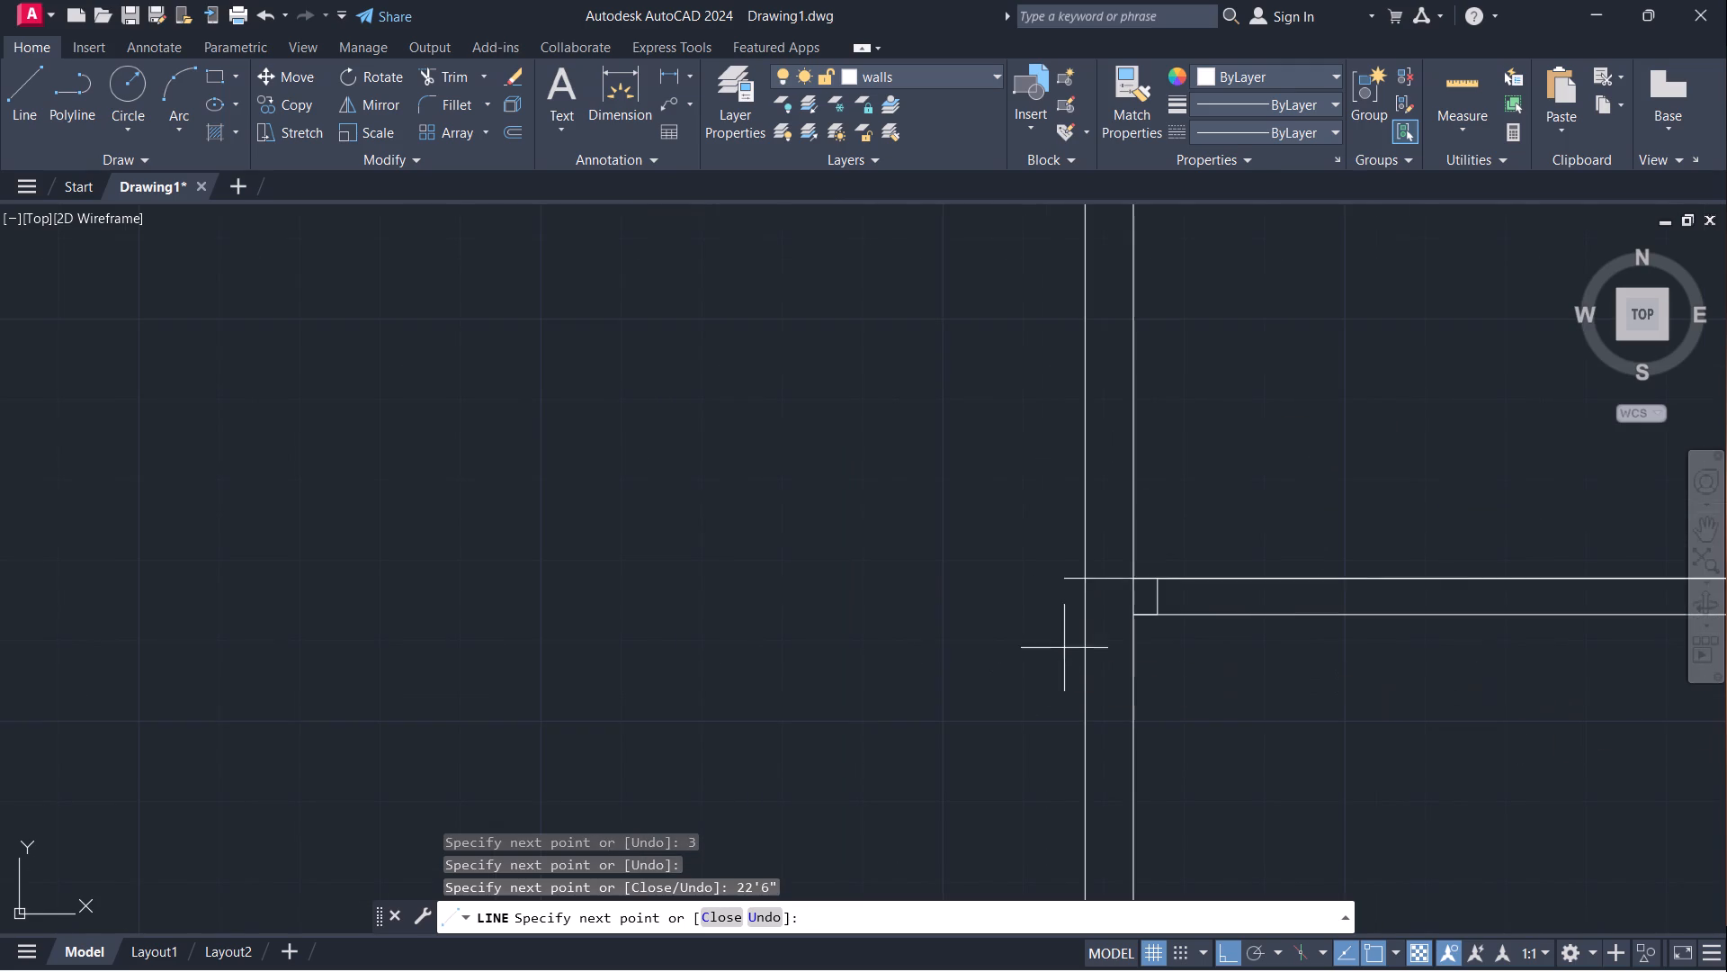
{"action": "key", "text": "Escape"}
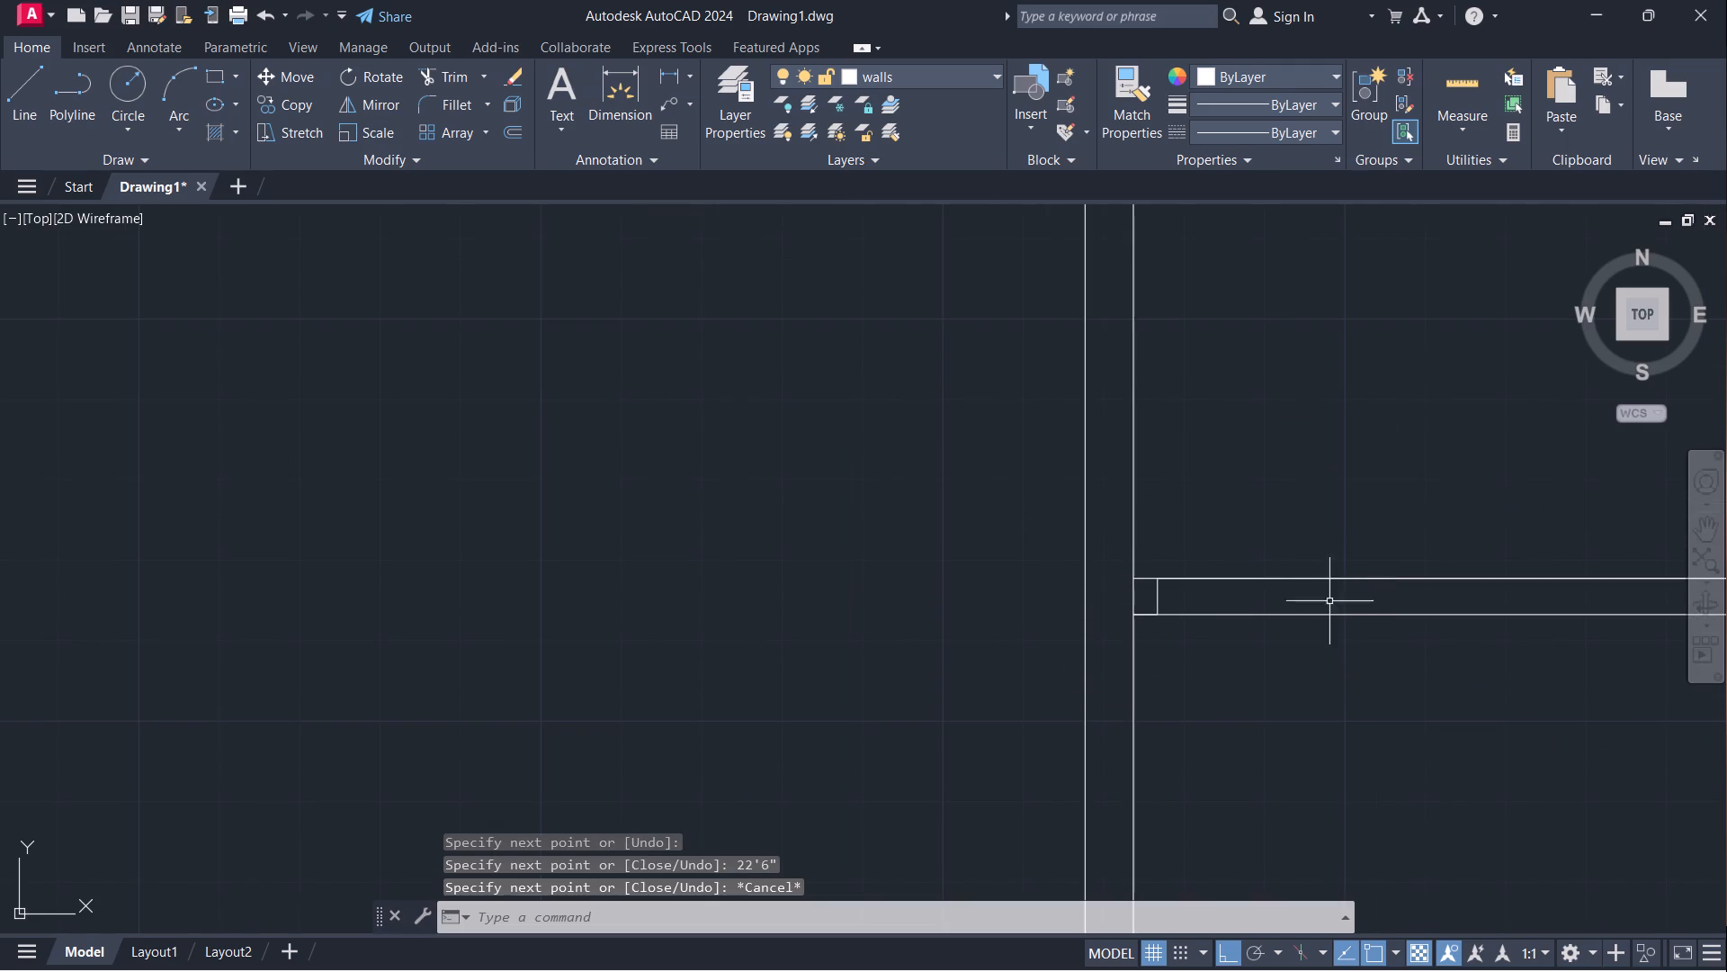
Draw the second door jamb across the lower horizontal partition, 2'6" to the right of the first jamb.
{"action": "middle_click_drag", "start_coordinate": [1239, 677], "coordinate": [1037, 670]}
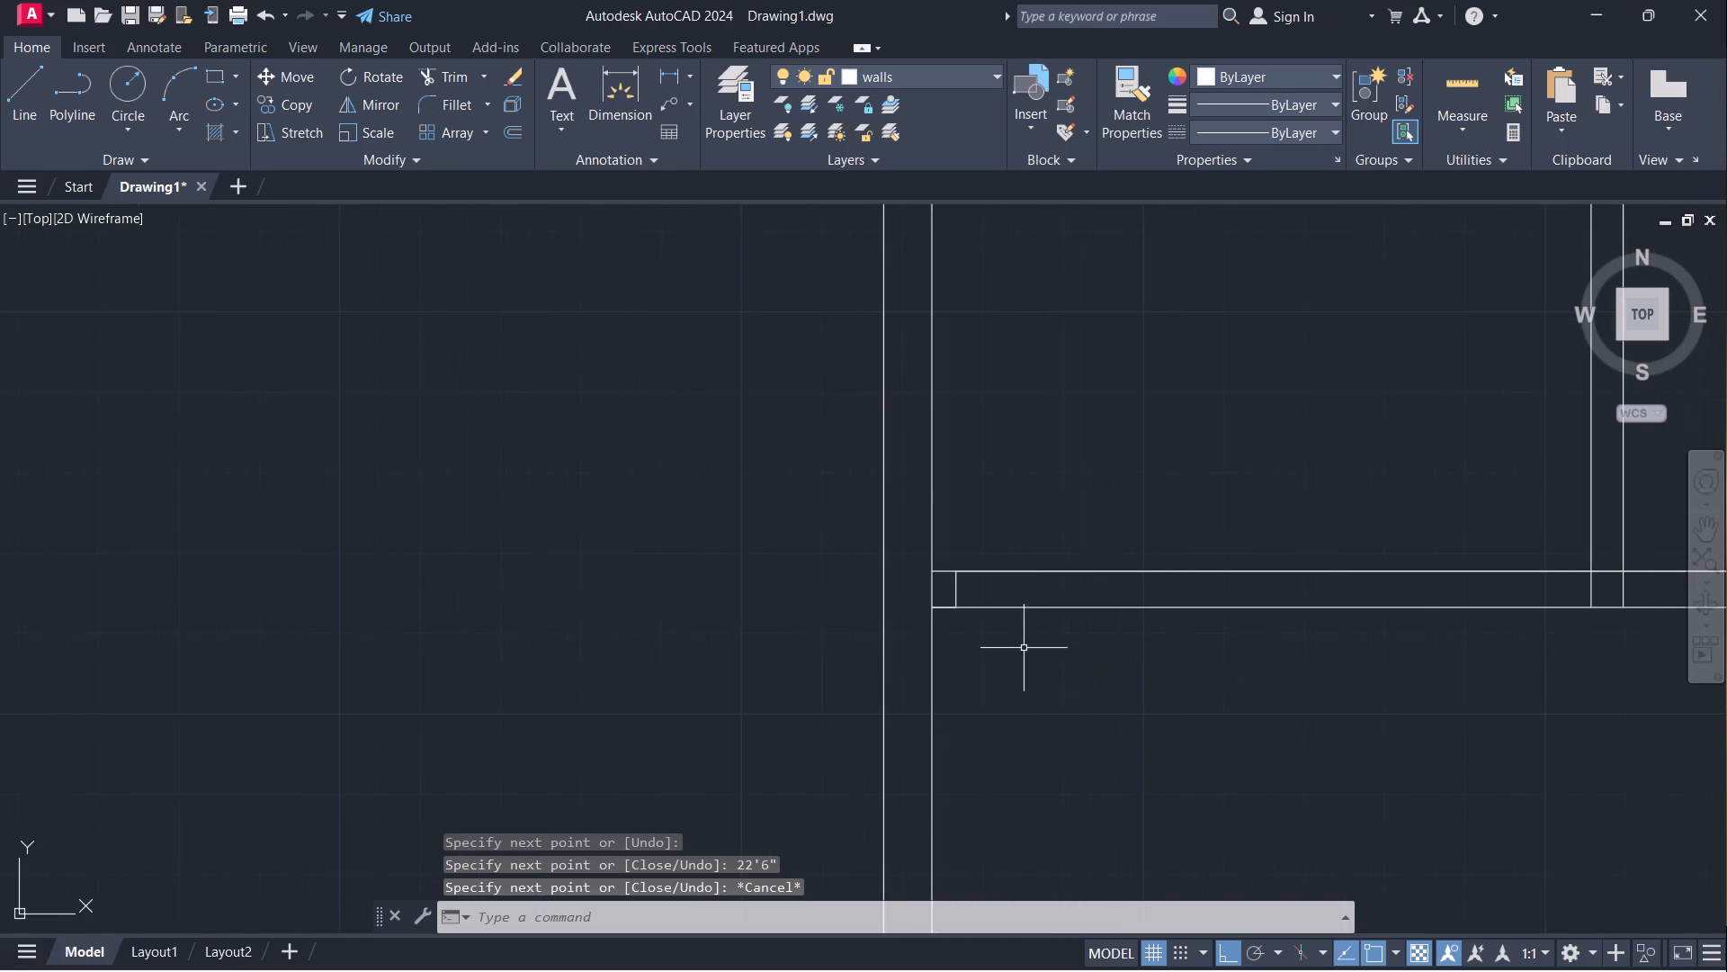
{"action": "scroll", "coordinate": [994, 624], "scroll_direction": "up", "scroll_amount": 2}
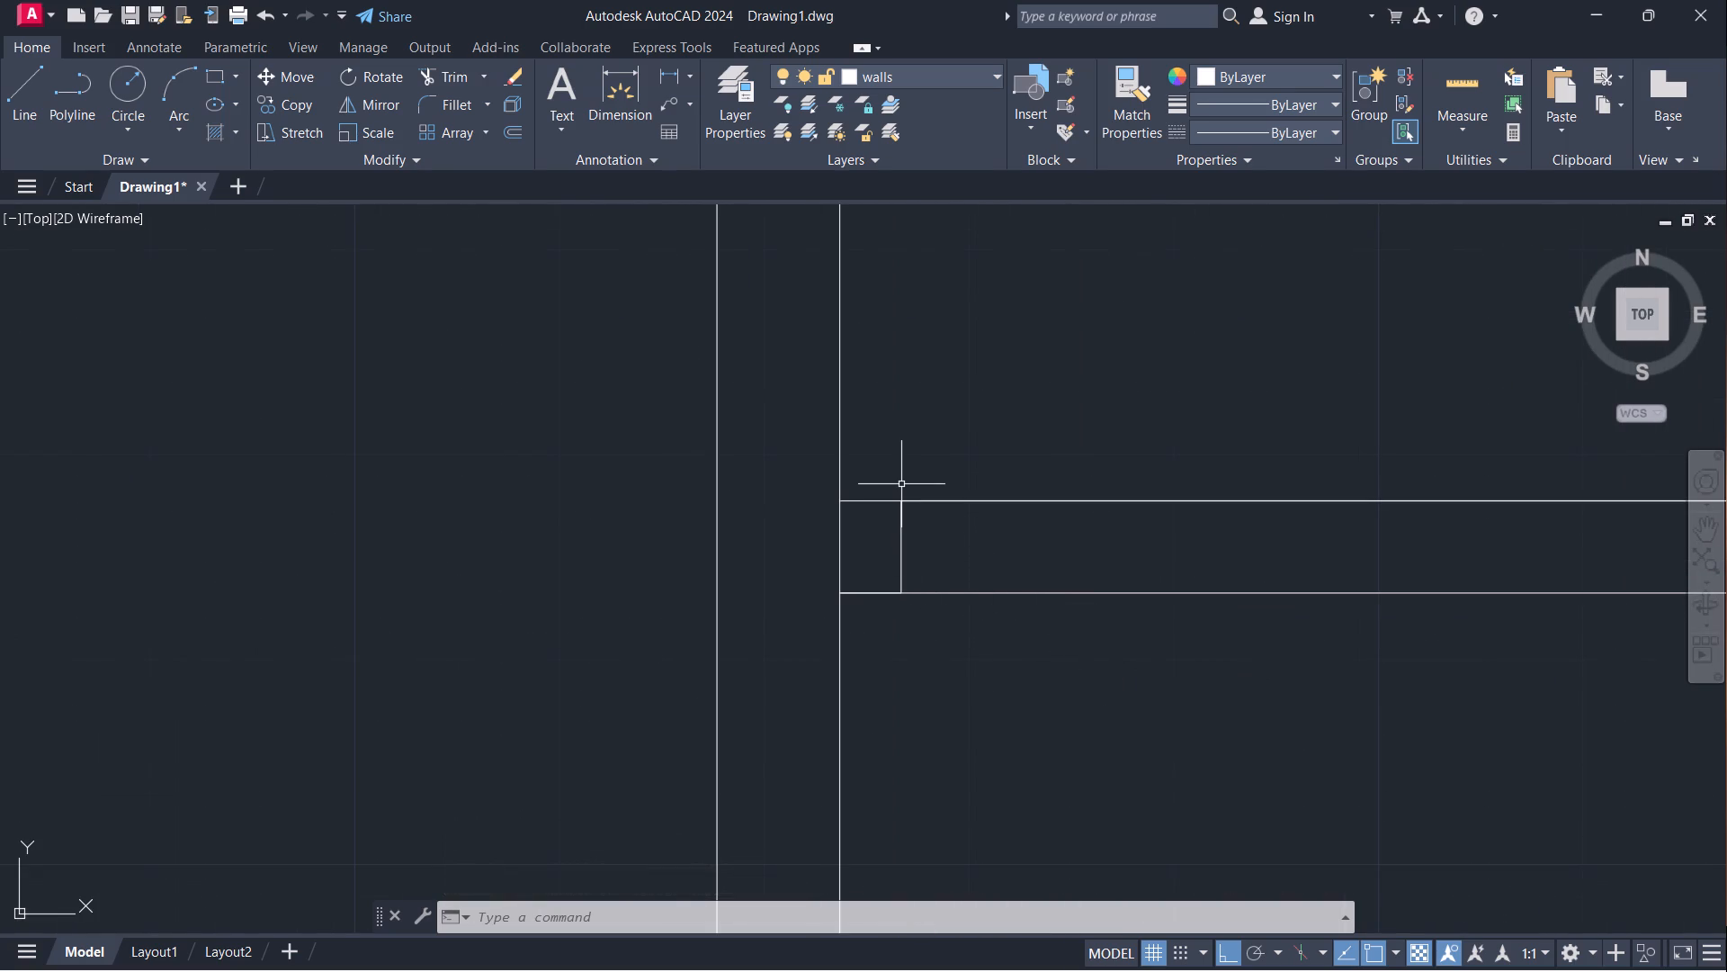
{"action": "key", "text": "l"}
{"action": "key", "text": "Return"}
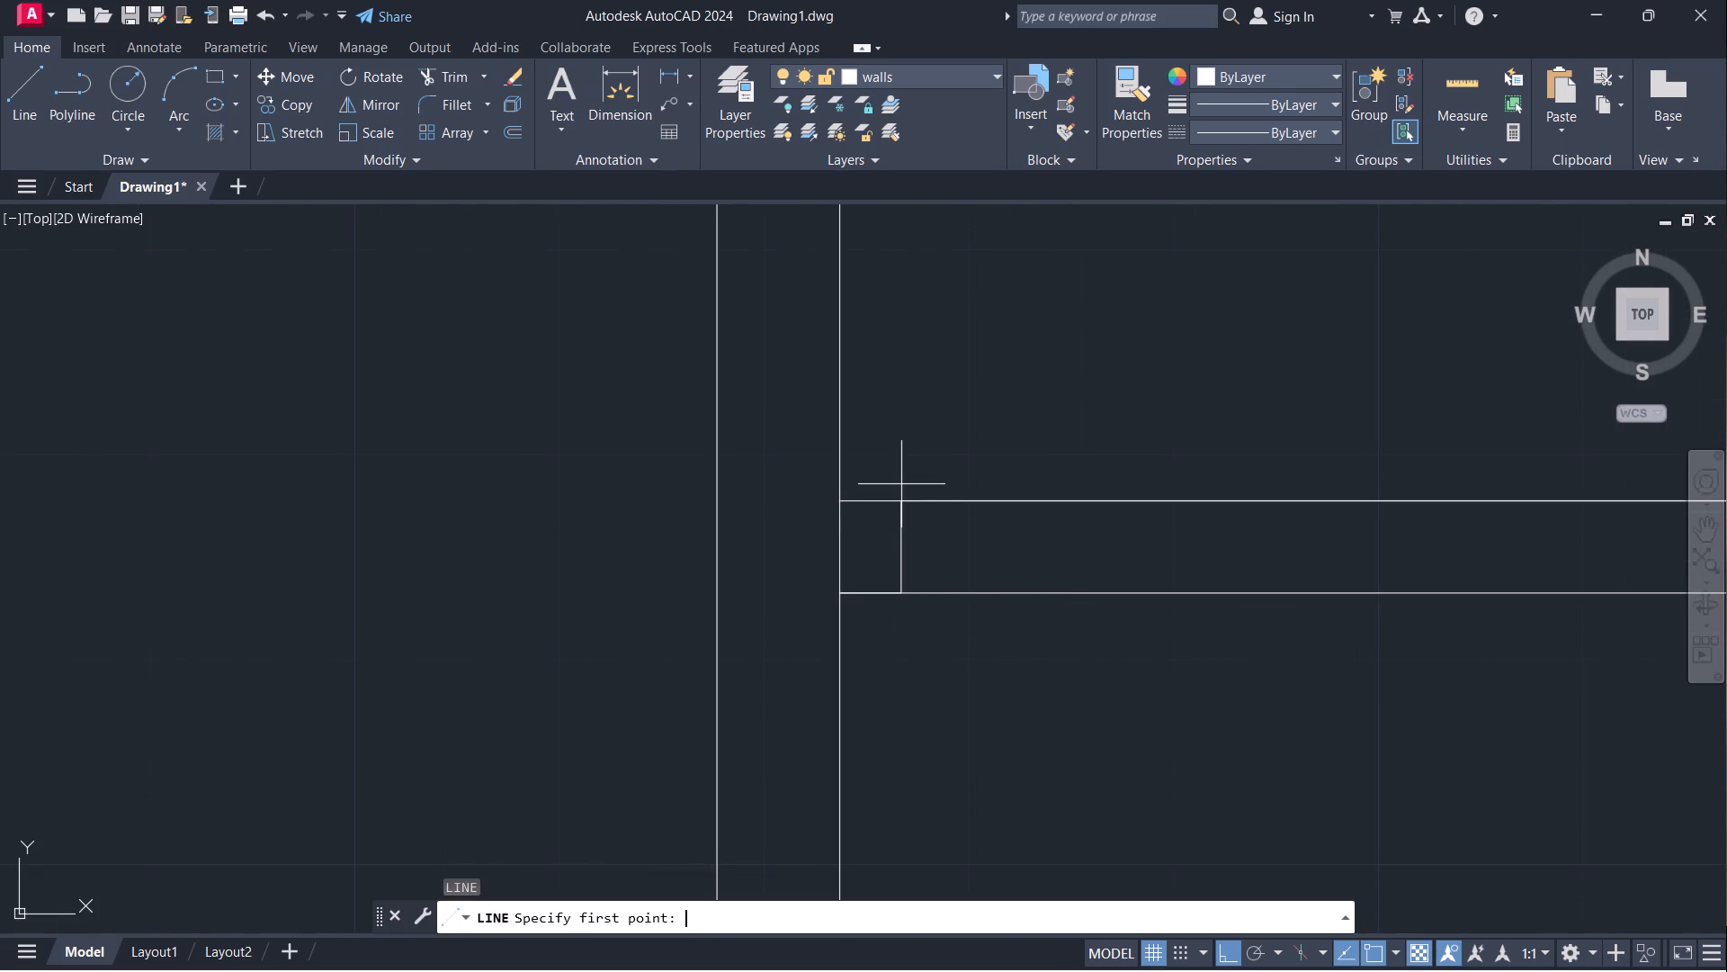
{"action": "left_click", "coordinate": [896, 500]}
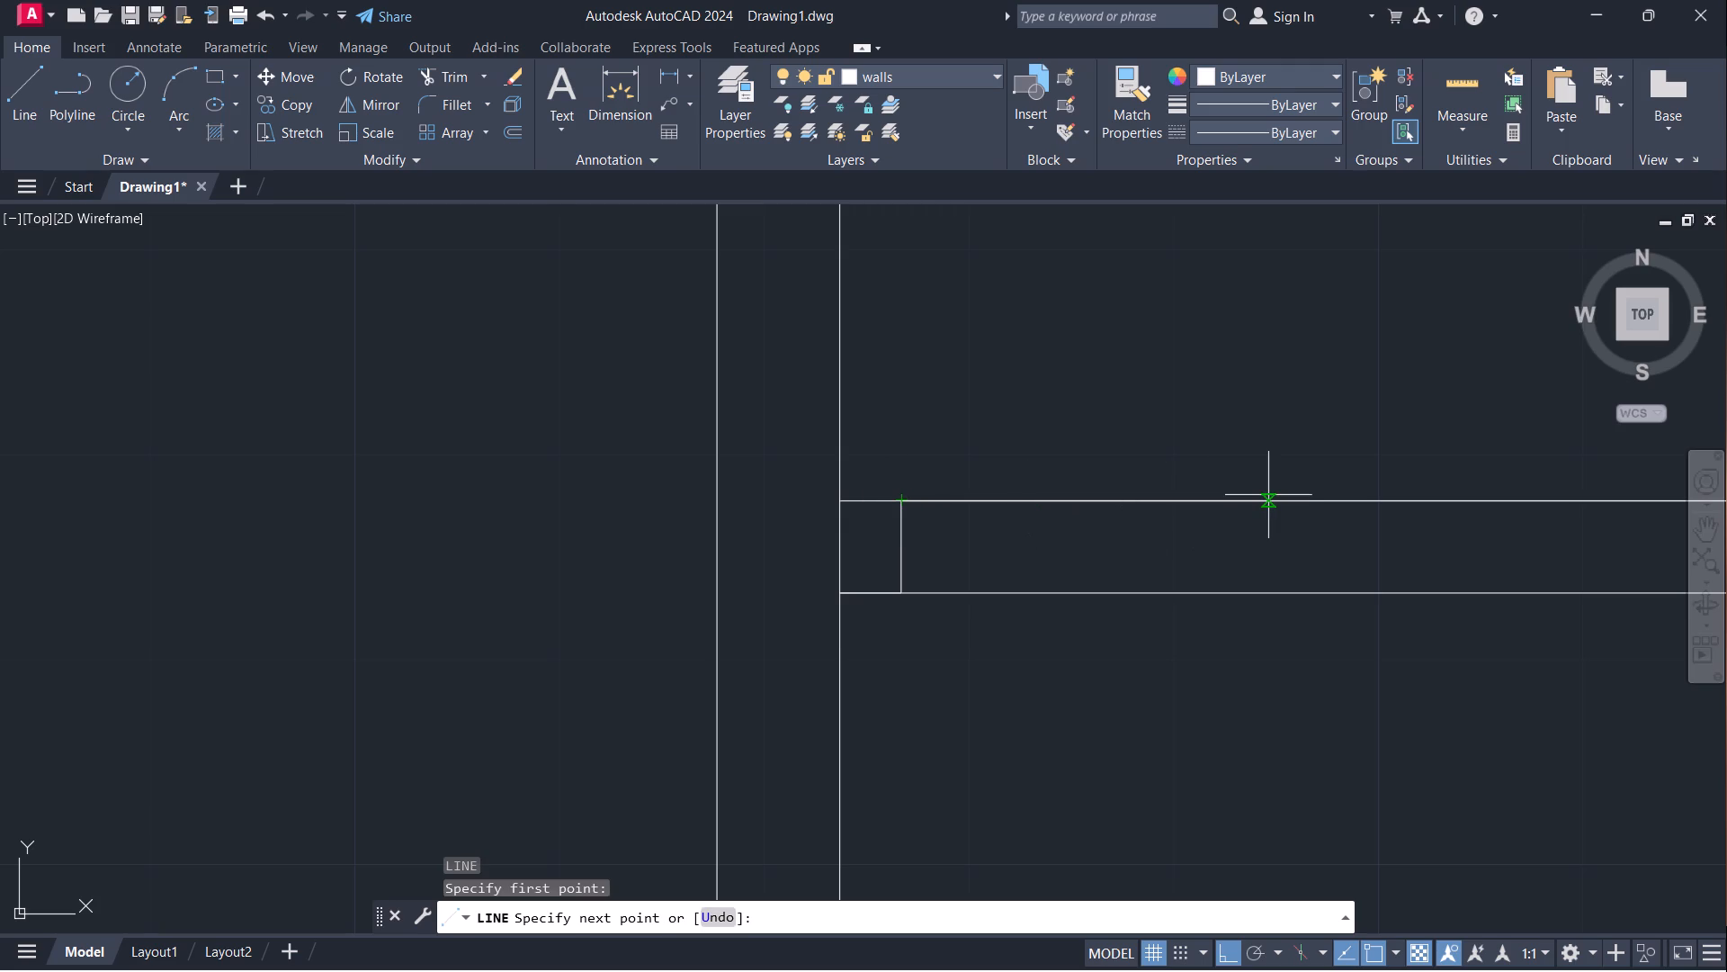
{"action": "type", "text": "2'6"}
{"action": "key", "text": "shift+quotedbl"}
{"action": "key", "text": "Return"}
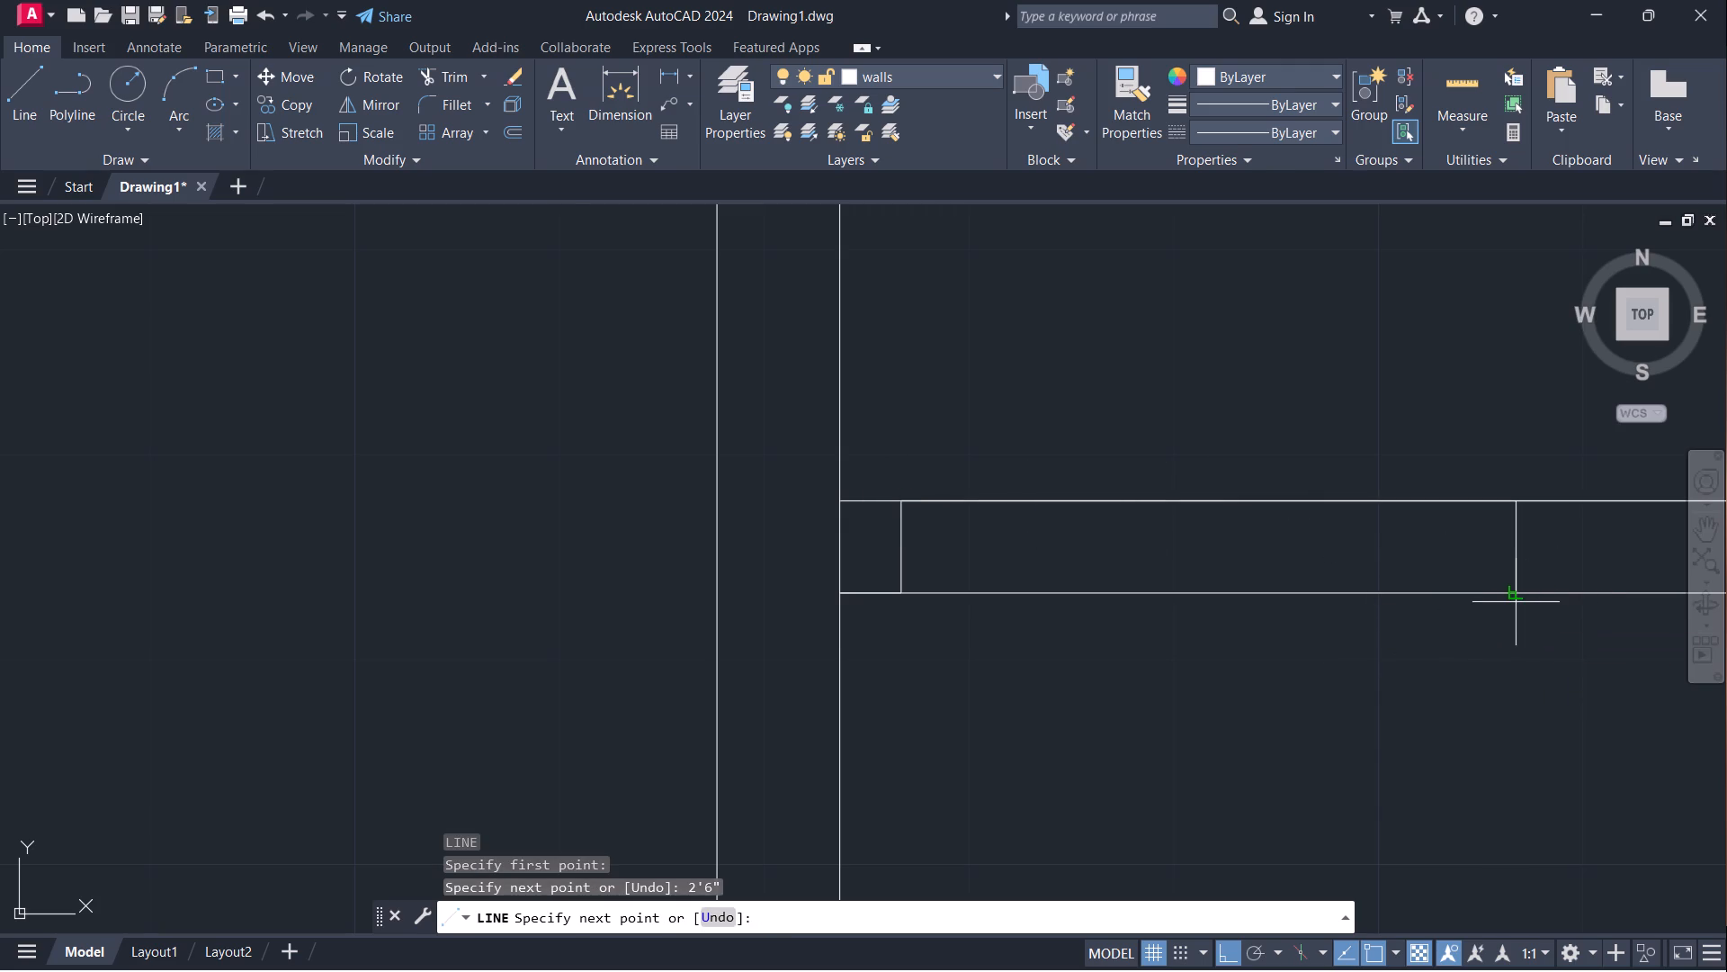
{"action": "left_click", "coordinate": [1516, 598]}
{"action": "key", "text": "Escape"}
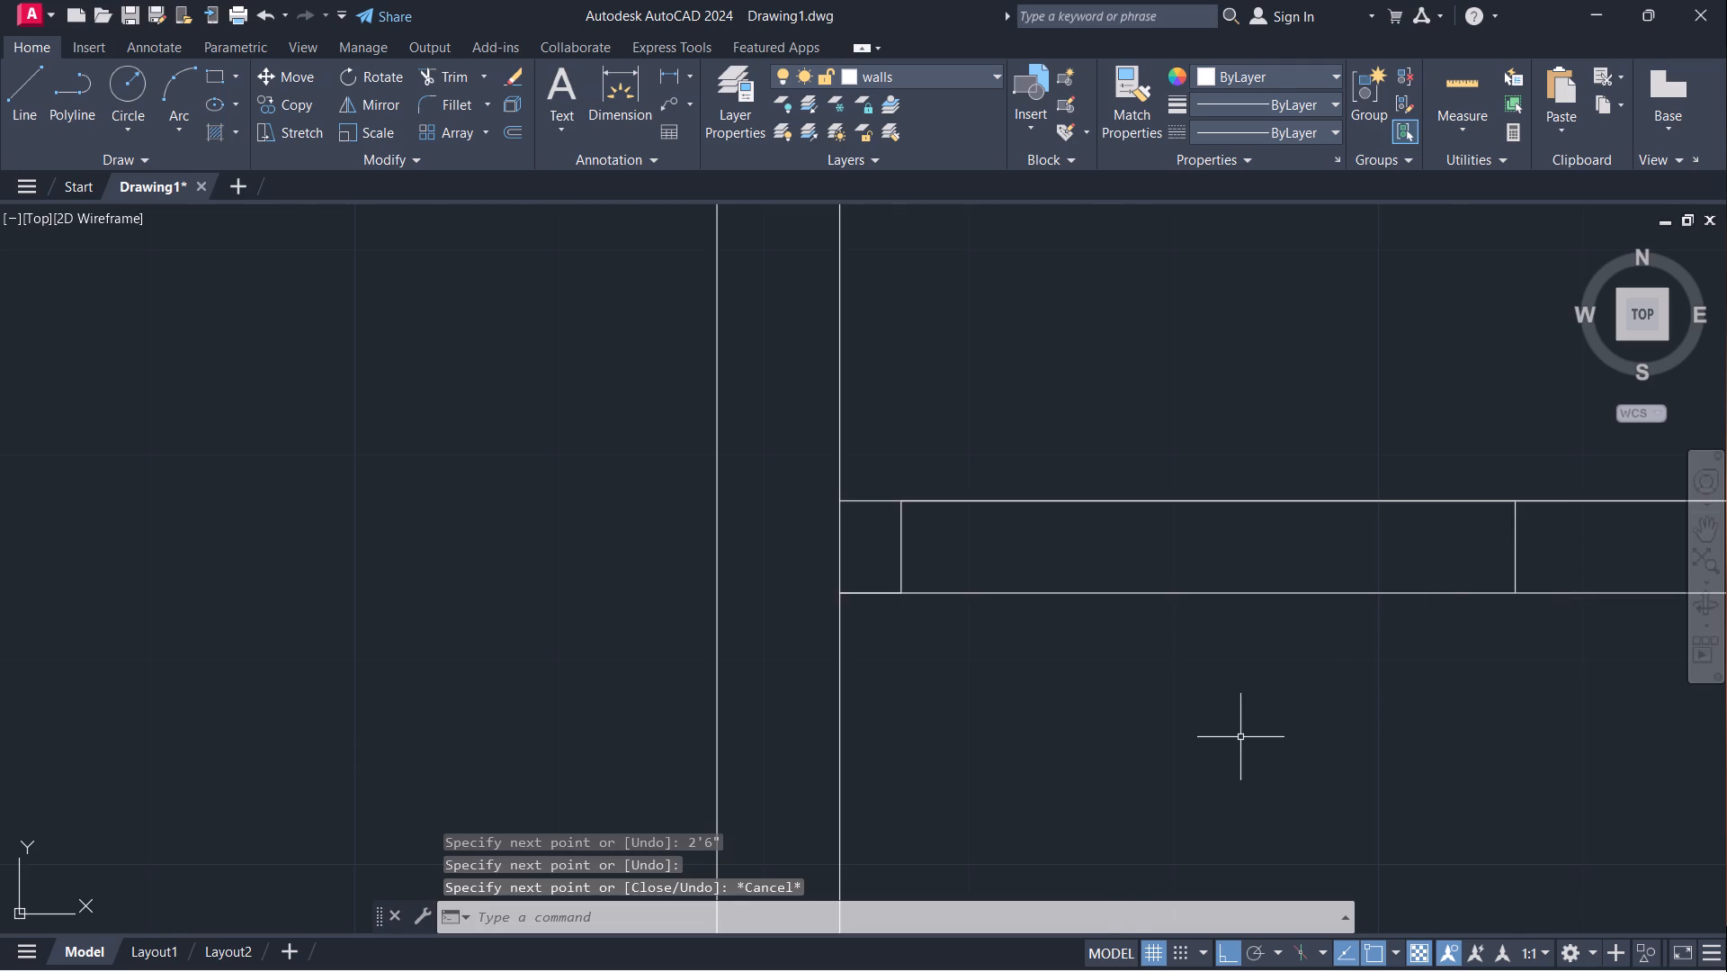
Trim the wall lines between the jambs to open the doorways in the lower and upper horizontal partitions.
{"action": "scroll", "coordinate": [1236, 737], "scroll_direction": "down", "scroll_amount": 3}
{"action": "middle_click_drag", "start_coordinate": [1314, 785], "coordinate": [895, 637]}
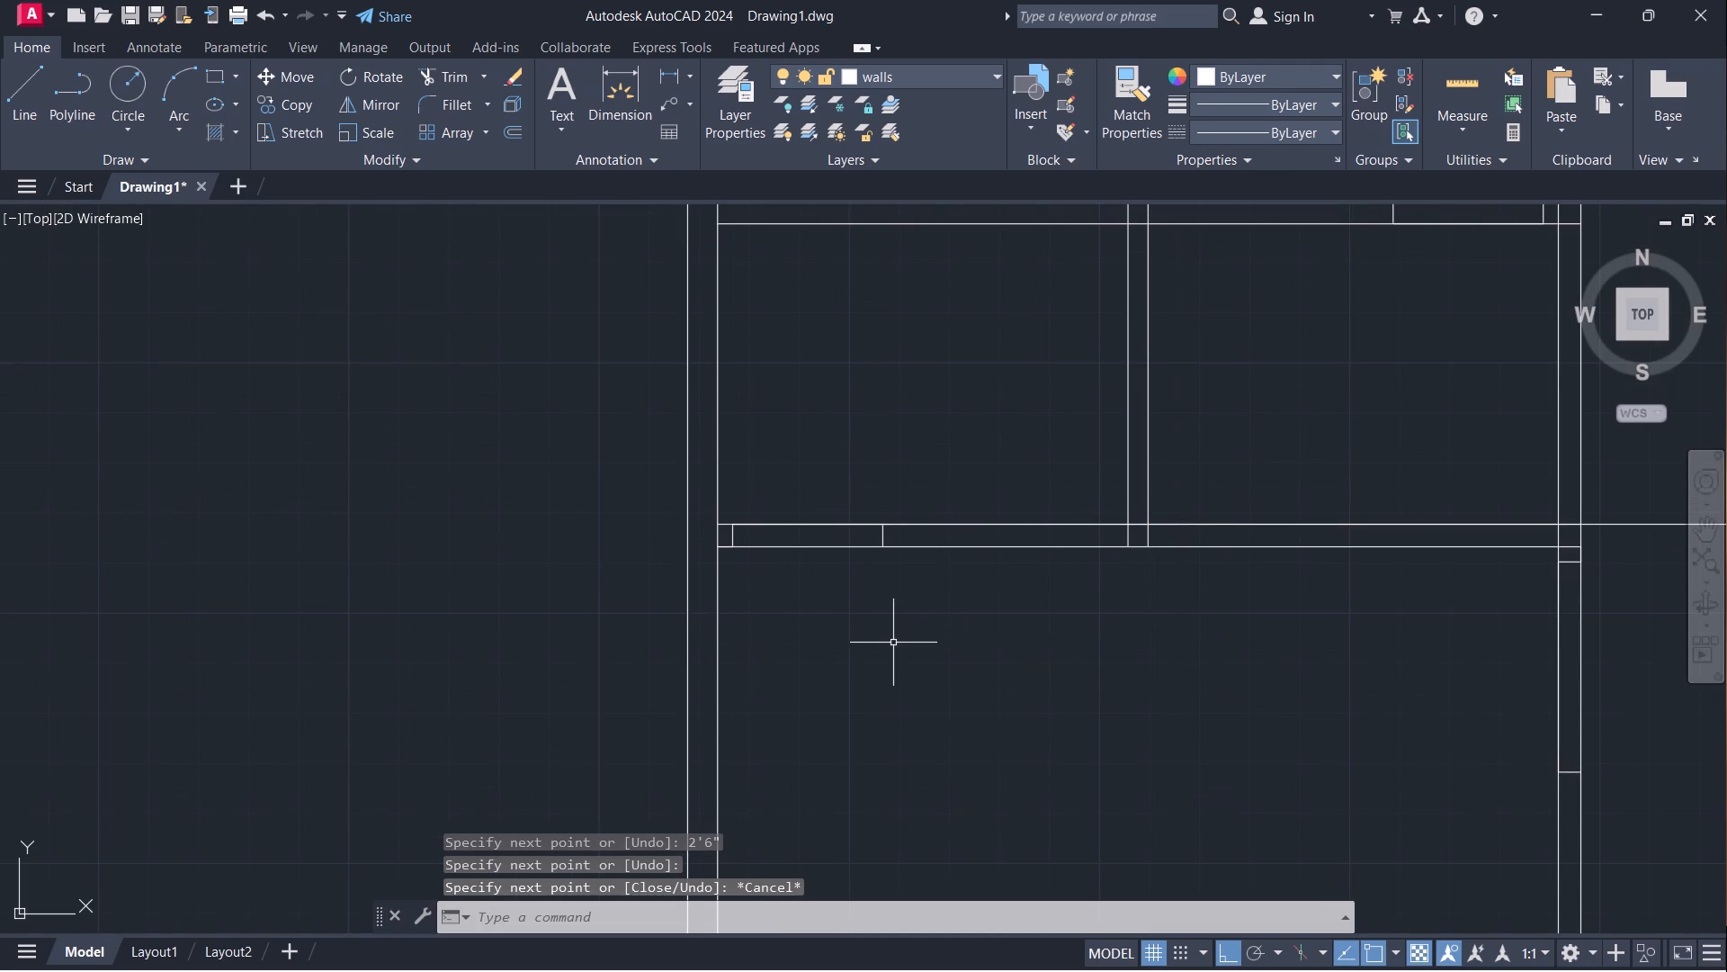
{"action": "type", "text": "tr"}
{"action": "key", "text": "Return"}
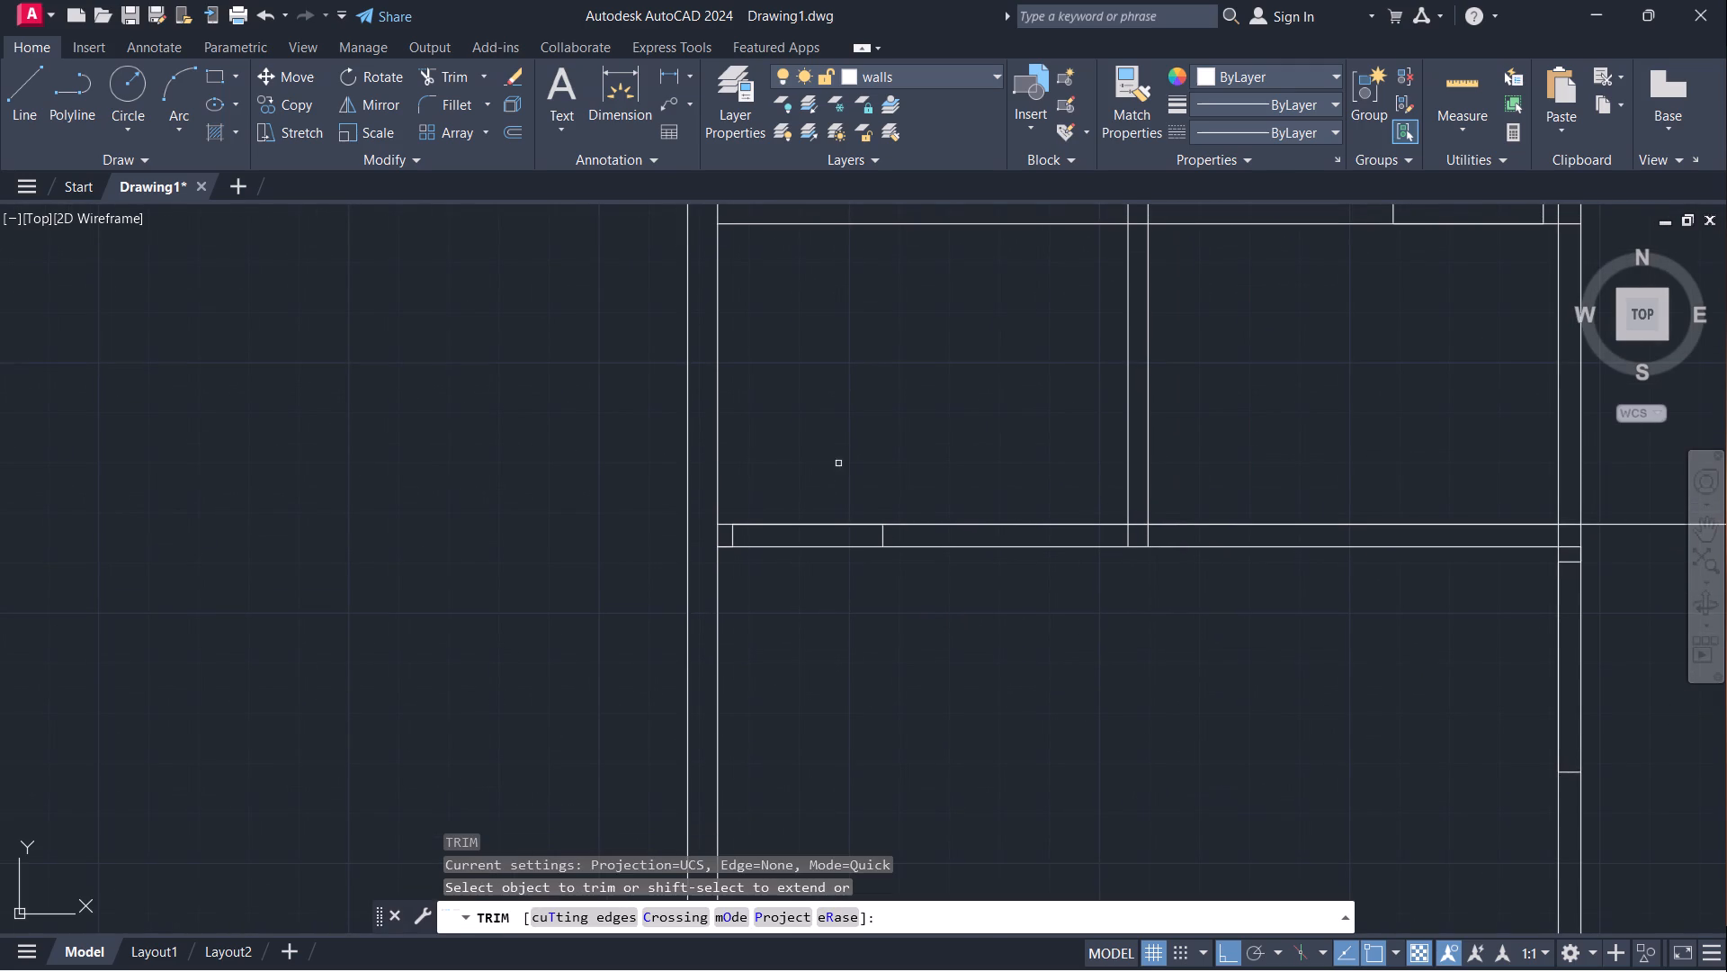
{"action": "left_click_drag", "start_coordinate": [786, 493], "coordinate": [764, 638]}
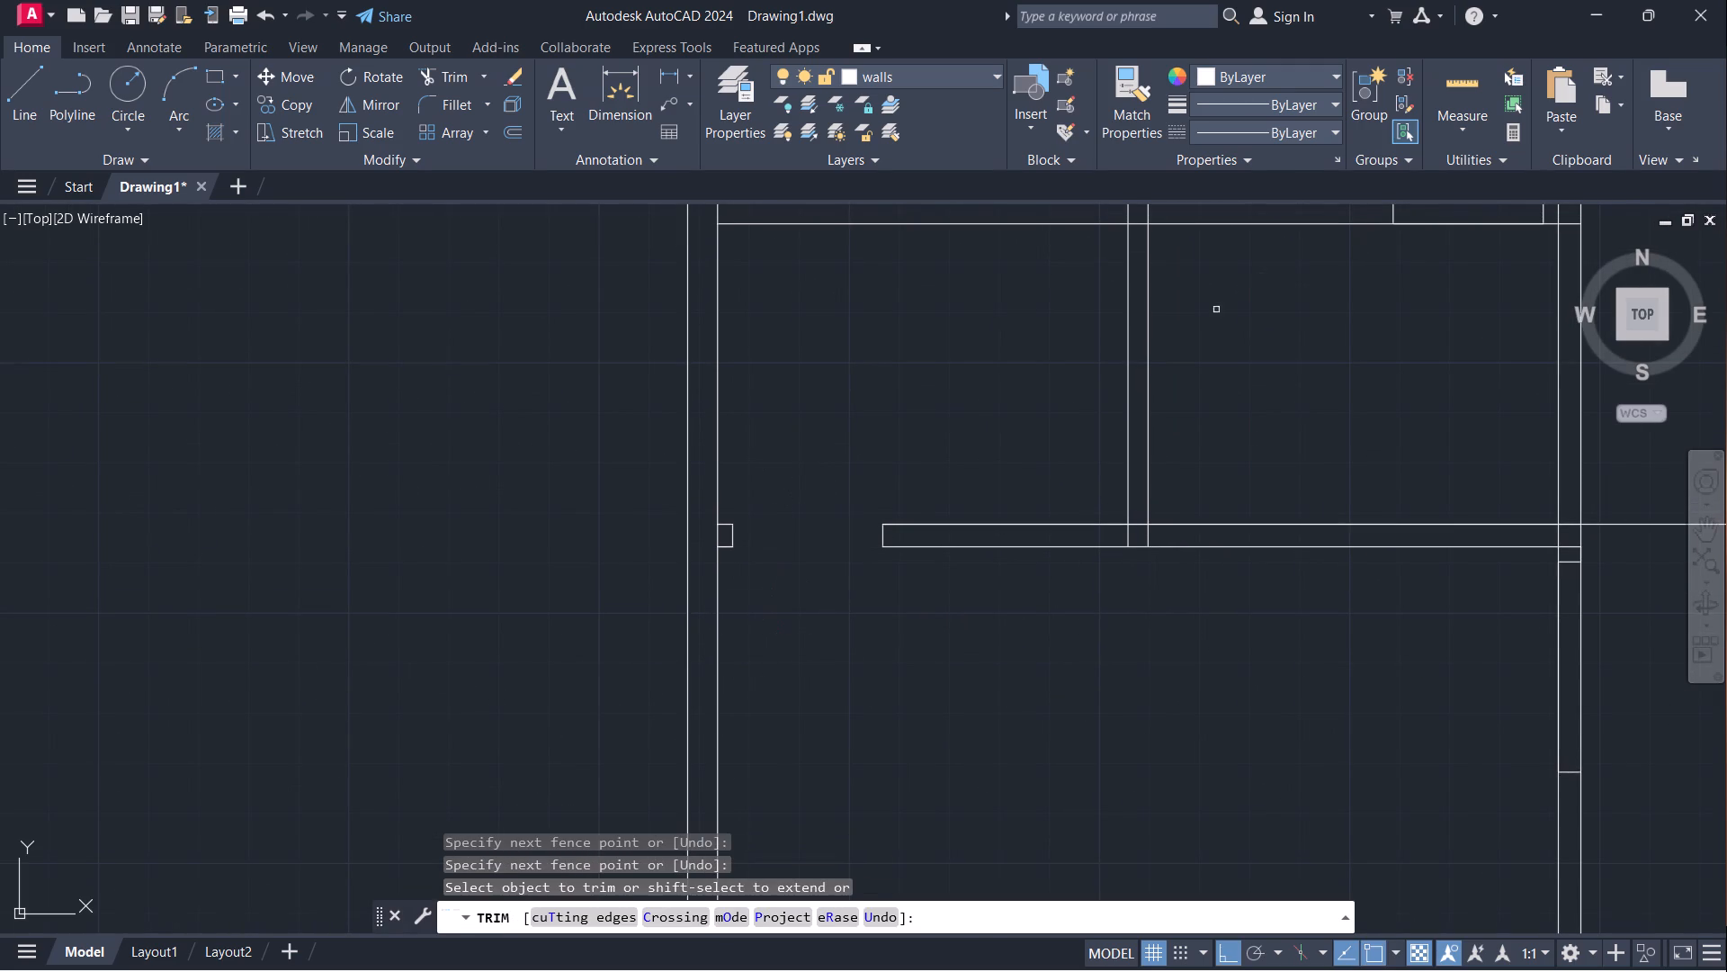
{"action": "middle_click_drag", "start_coordinate": [1371, 331], "coordinate": [1167, 485]}
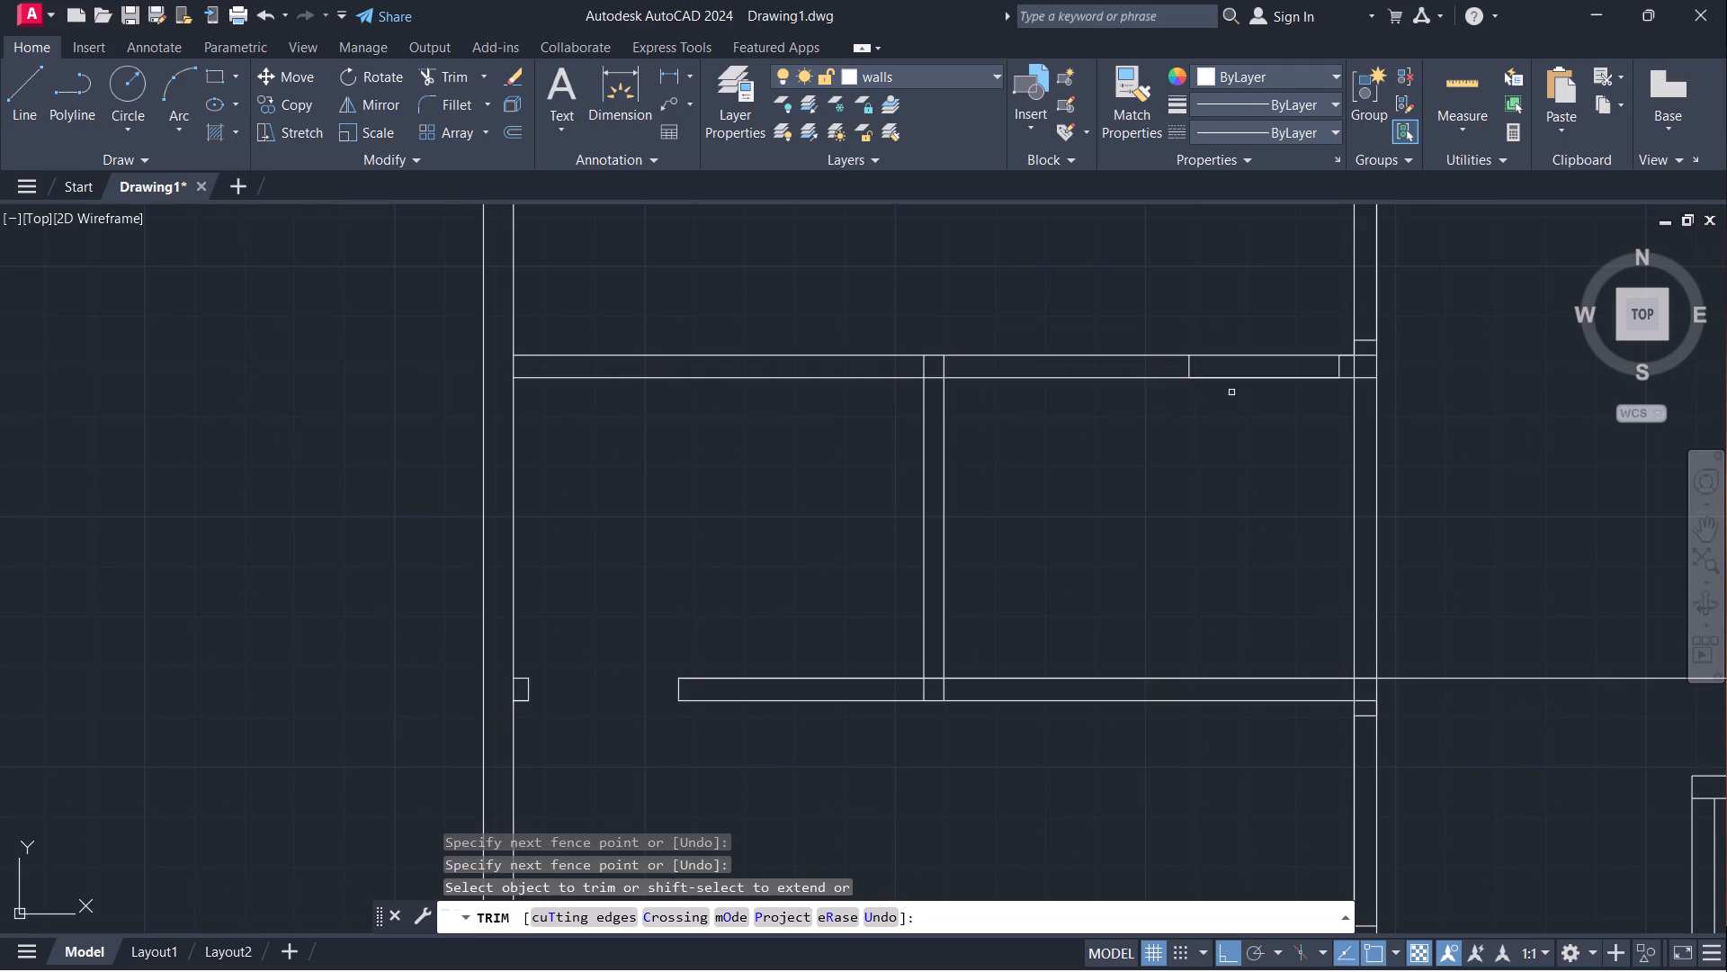
{"action": "left_click_drag", "start_coordinate": [1246, 313], "coordinate": [1249, 423]}
Trim the wall lines between the jambs in the left rooms' long vertical partition to open its lower and upper doorways.
{"action": "scroll", "coordinate": [1237, 425], "scroll_direction": "down", "scroll_amount": 2}
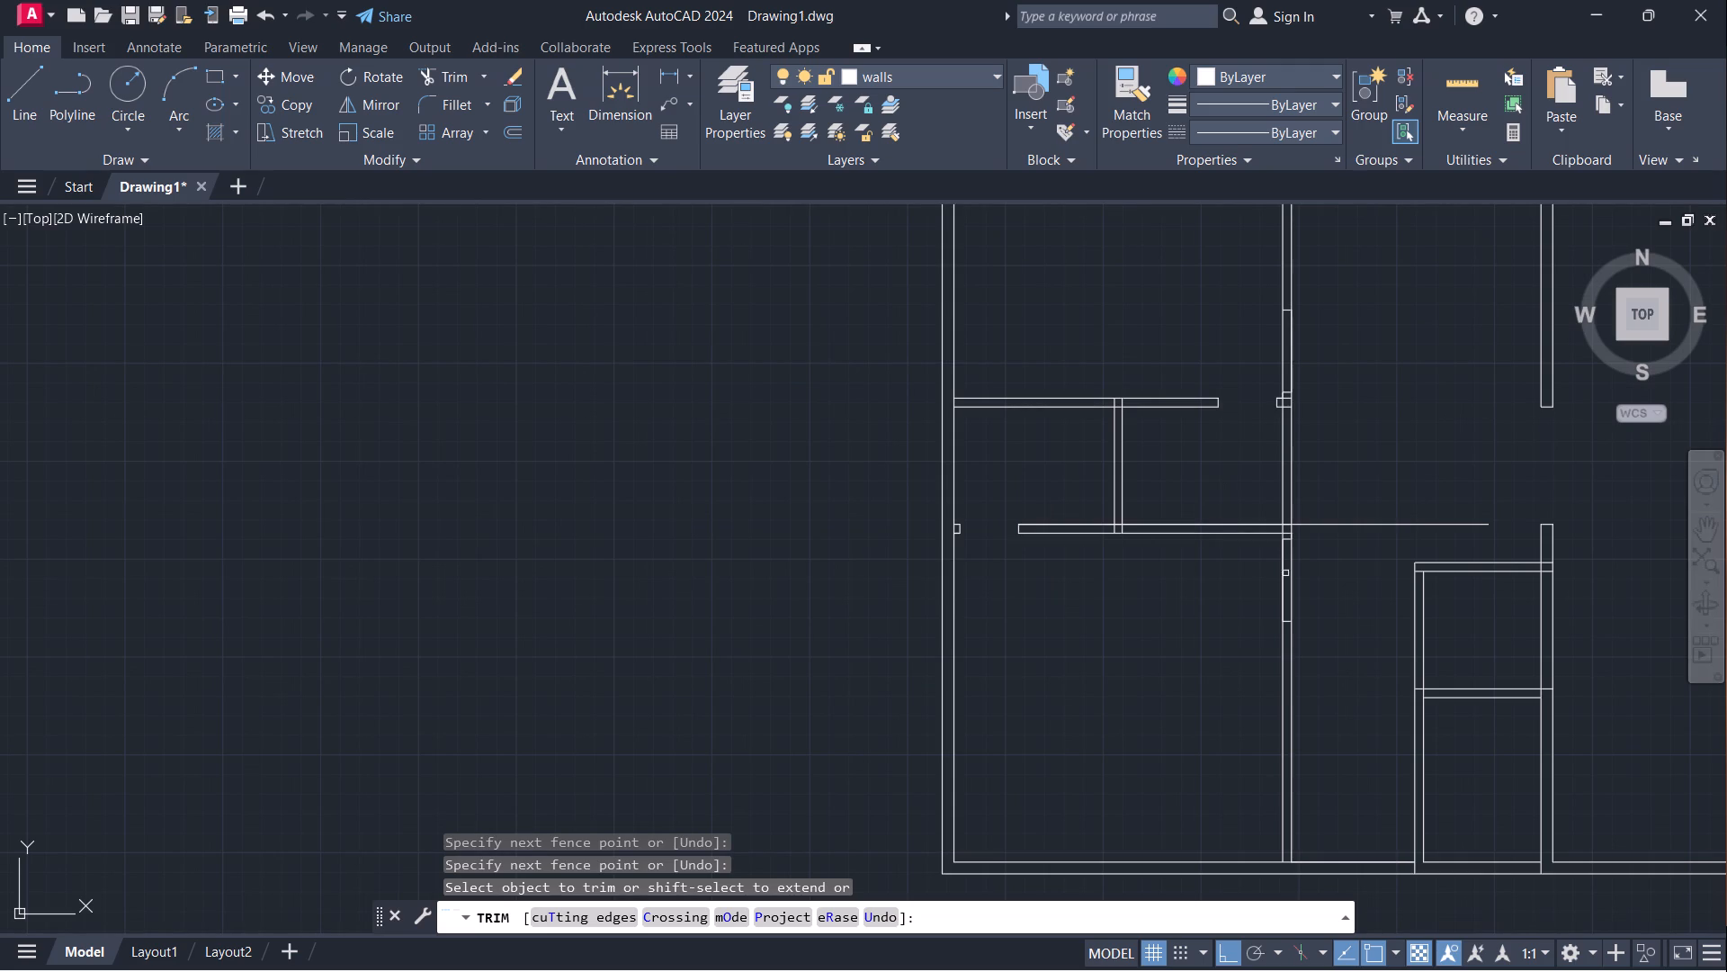
{"action": "left_click_drag", "start_coordinate": [1310, 575], "coordinate": [1229, 596]}
{"action": "middle_click_drag", "start_coordinate": [1209, 603], "coordinate": [1017, 905]}
{"action": "scroll", "coordinate": [1209, 603], "scroll_direction": "down", "scroll_amount": 1}
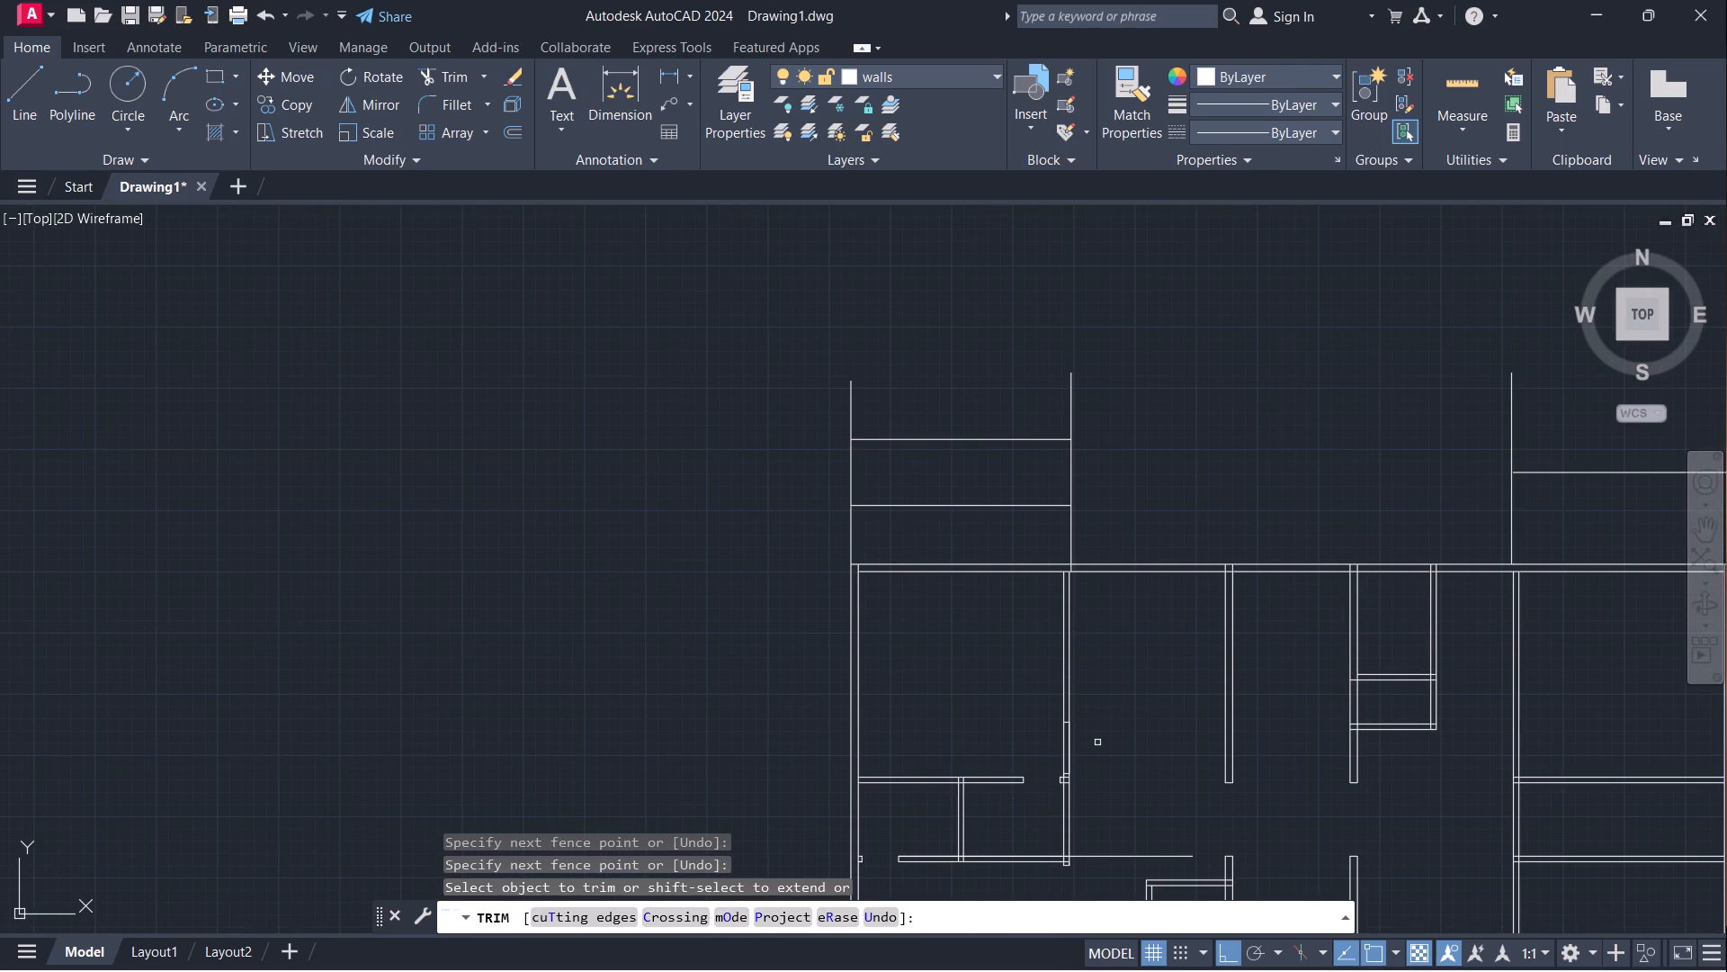
{"action": "left_click_drag", "start_coordinate": [1097, 742], "coordinate": [1032, 750]}
{"action": "middle_click_drag", "start_coordinate": [1149, 678], "coordinate": [948, 502]}
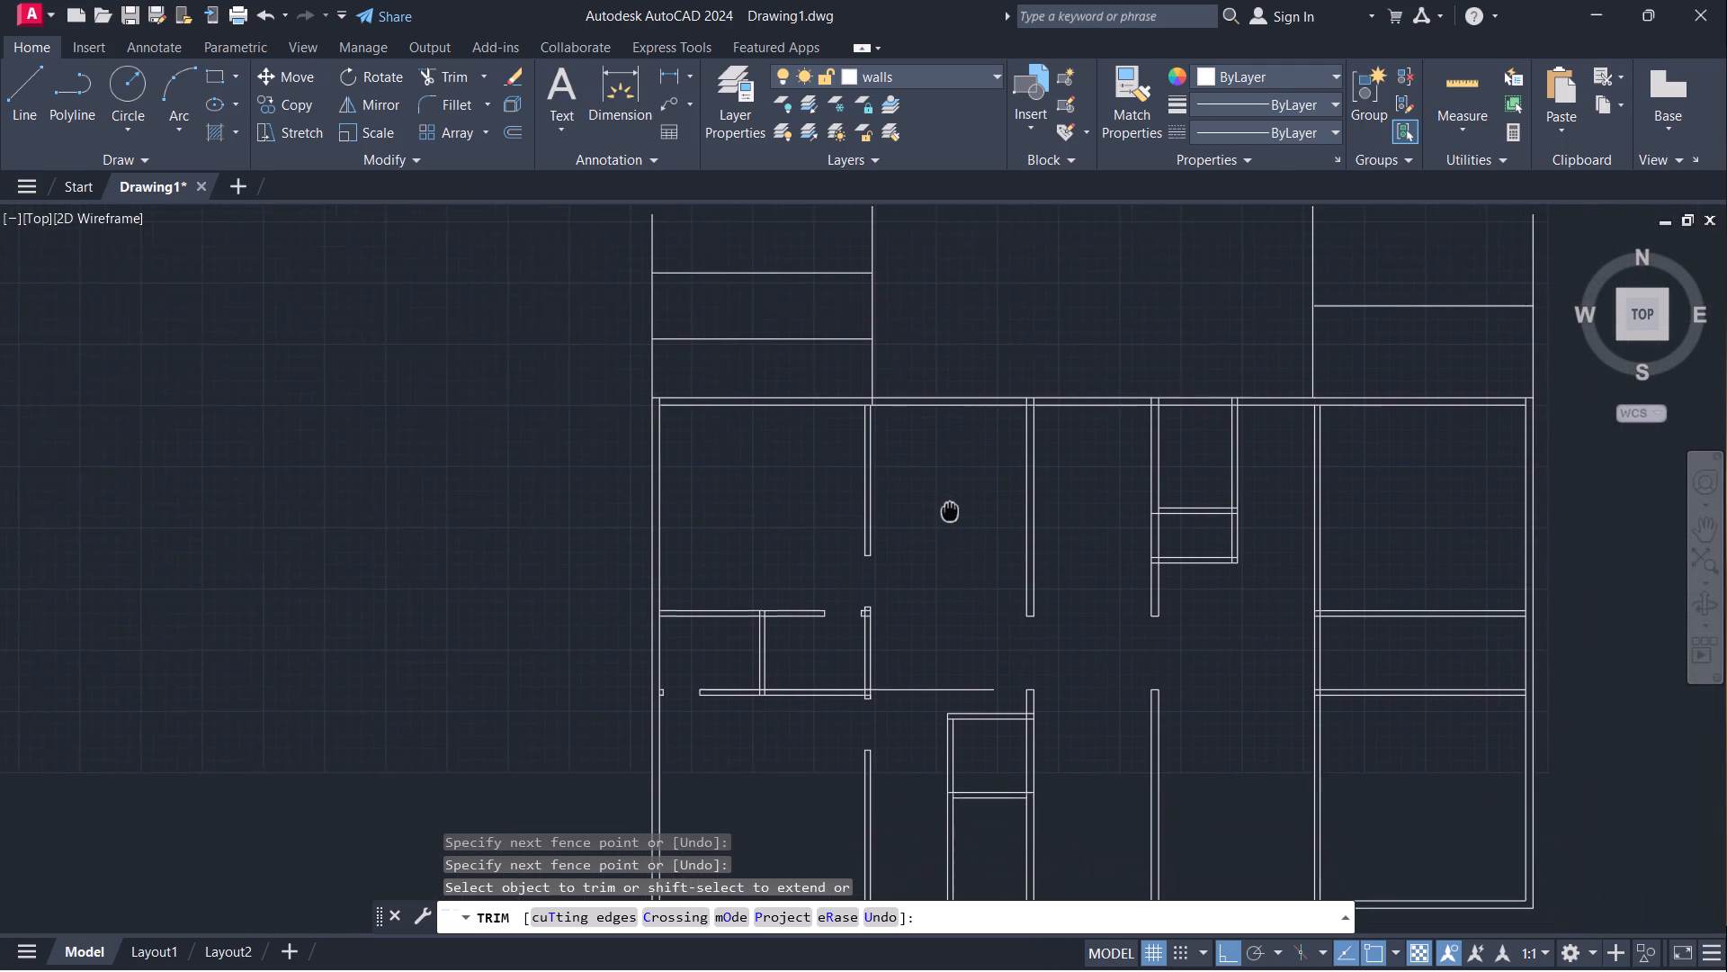
{"action": "middle_click_drag", "start_coordinate": [948, 502], "coordinate": [941, 448]}
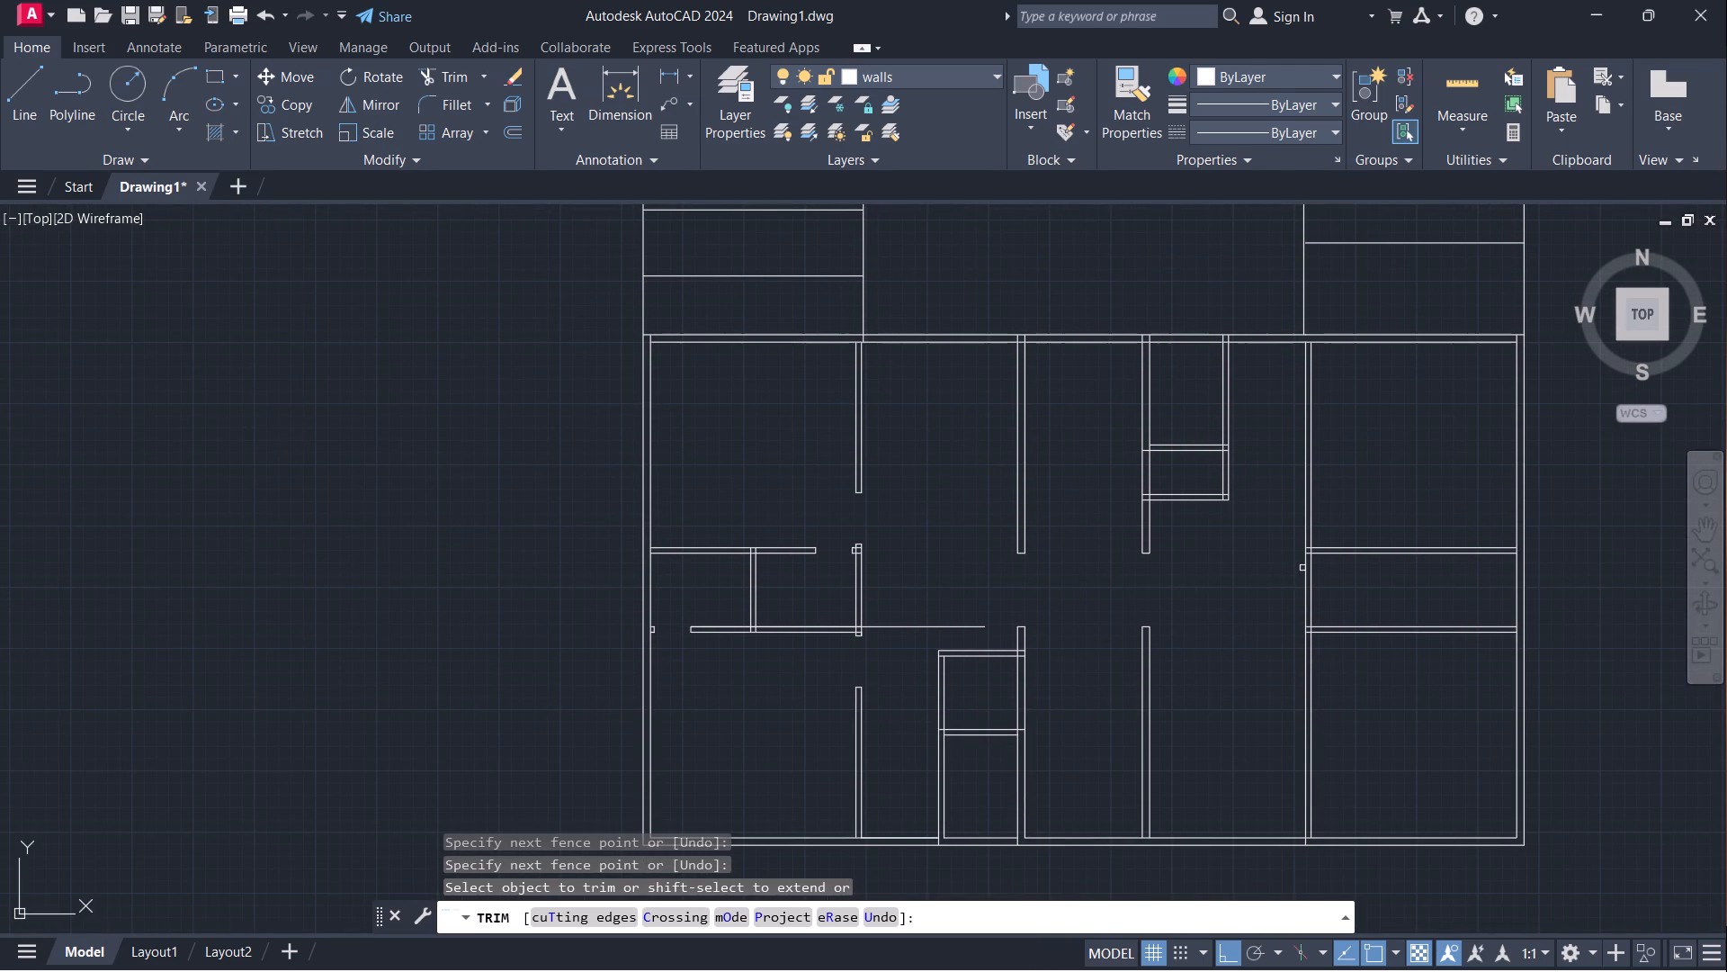
{"action": "key", "text": "Escape"}
Draw a door jamb across the right rooms' vertical partition, 3" above the upper horizontal partition's upper face.
{"action": "scroll", "coordinate": [1319, 537], "scroll_direction": "up", "scroll_amount": 2}
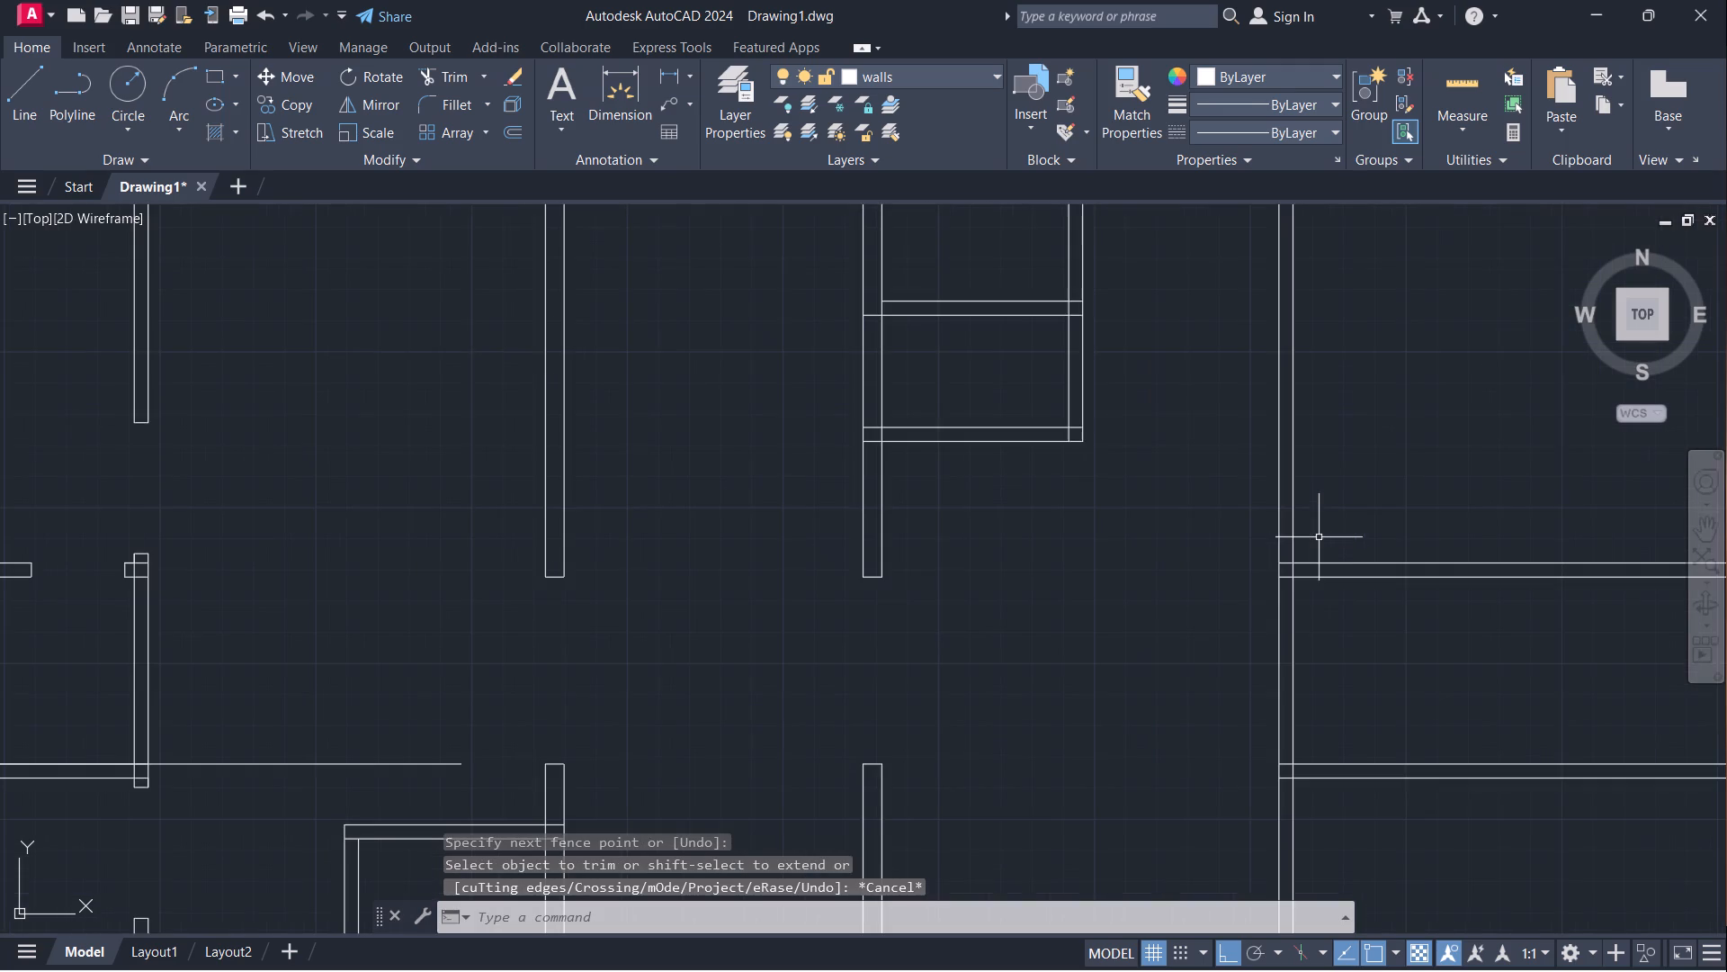
{"action": "scroll", "coordinate": [1301, 586], "scroll_direction": "up", "scroll_amount": 3}
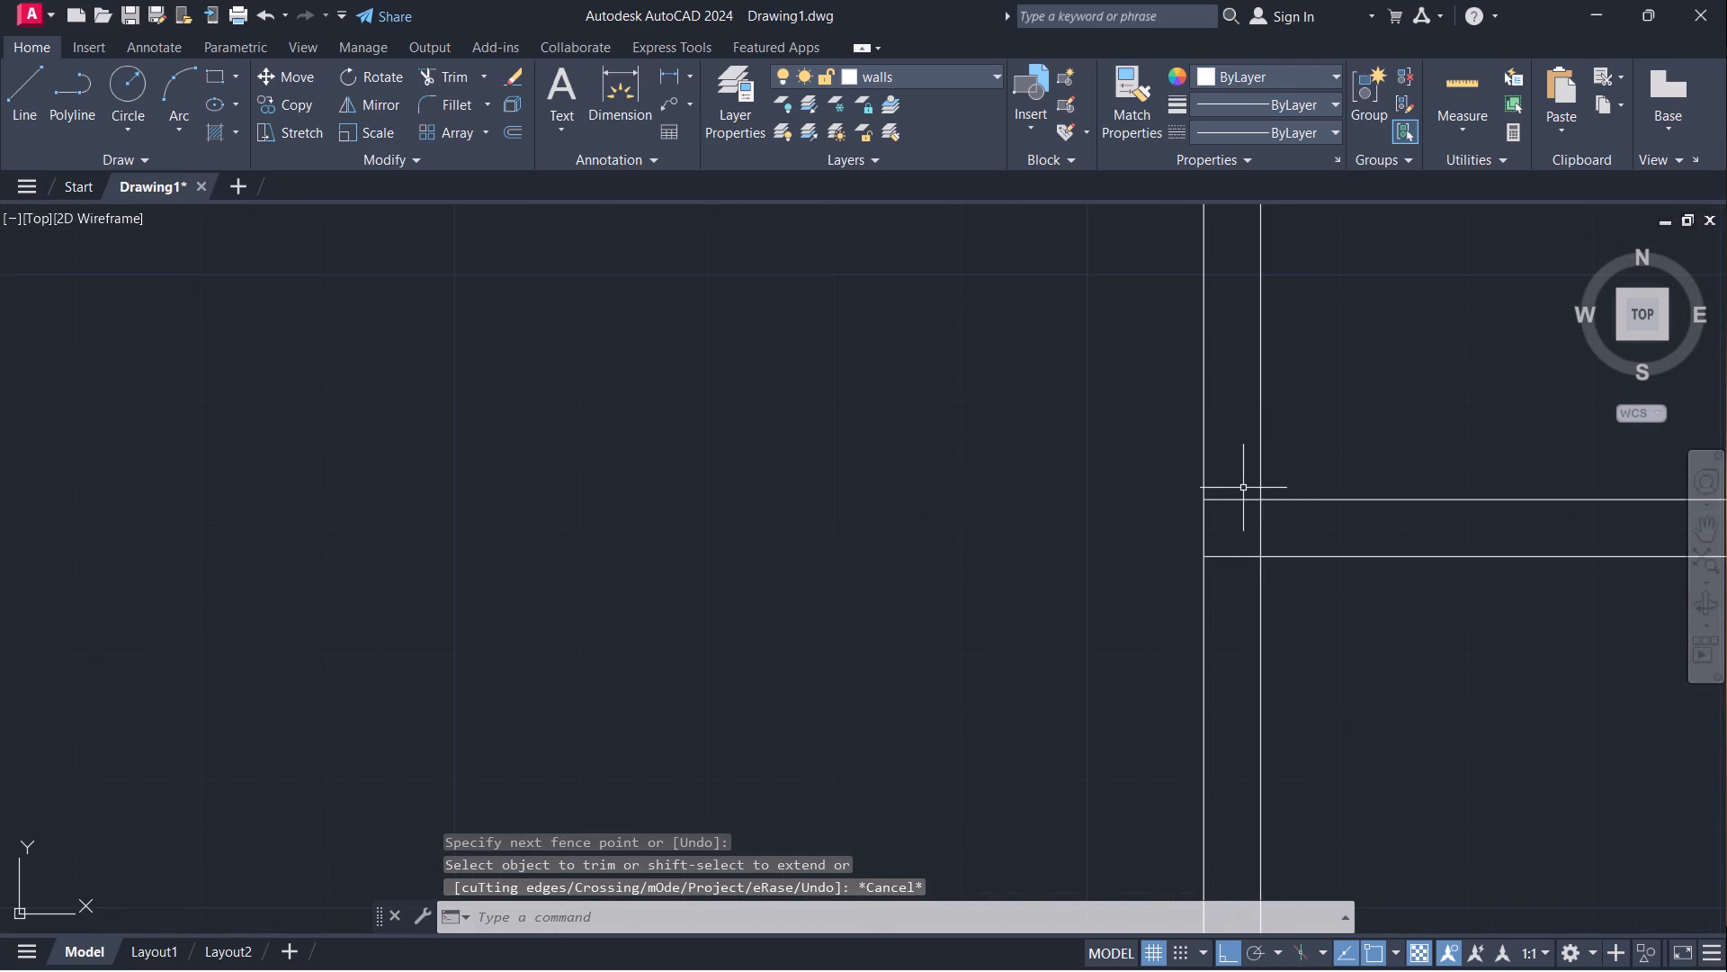
{"action": "key", "text": "l"}
{"action": "key", "text": "Return"}
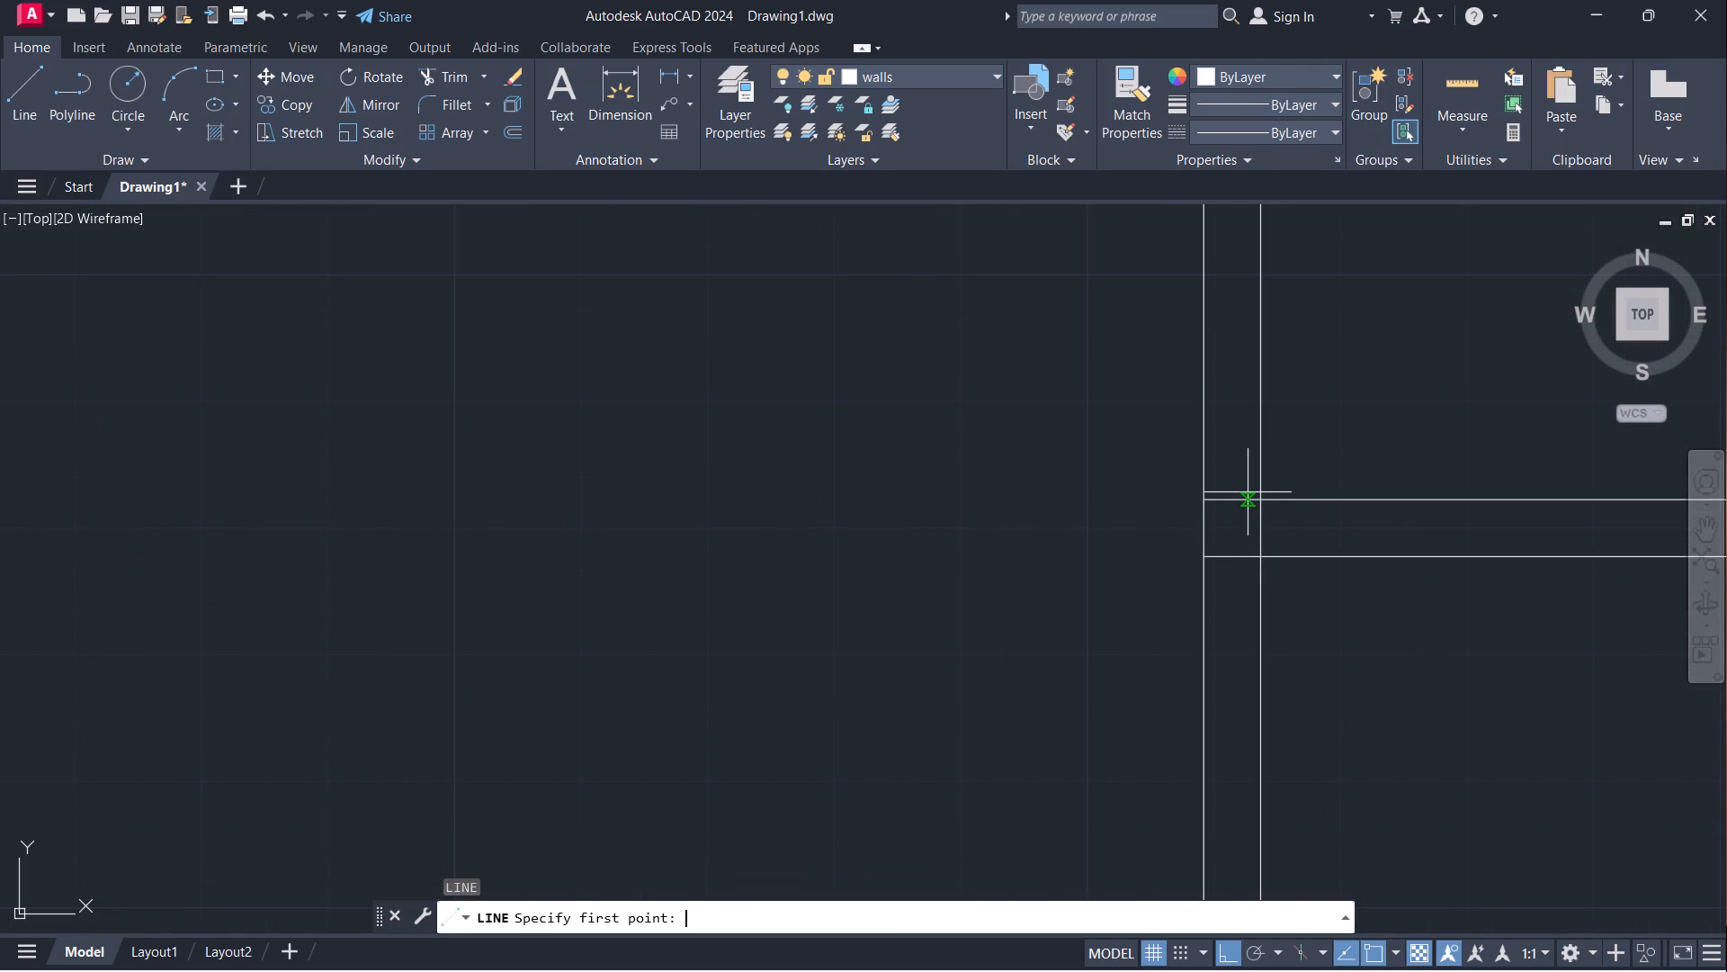
{"action": "left_click", "coordinate": [1262, 501]}
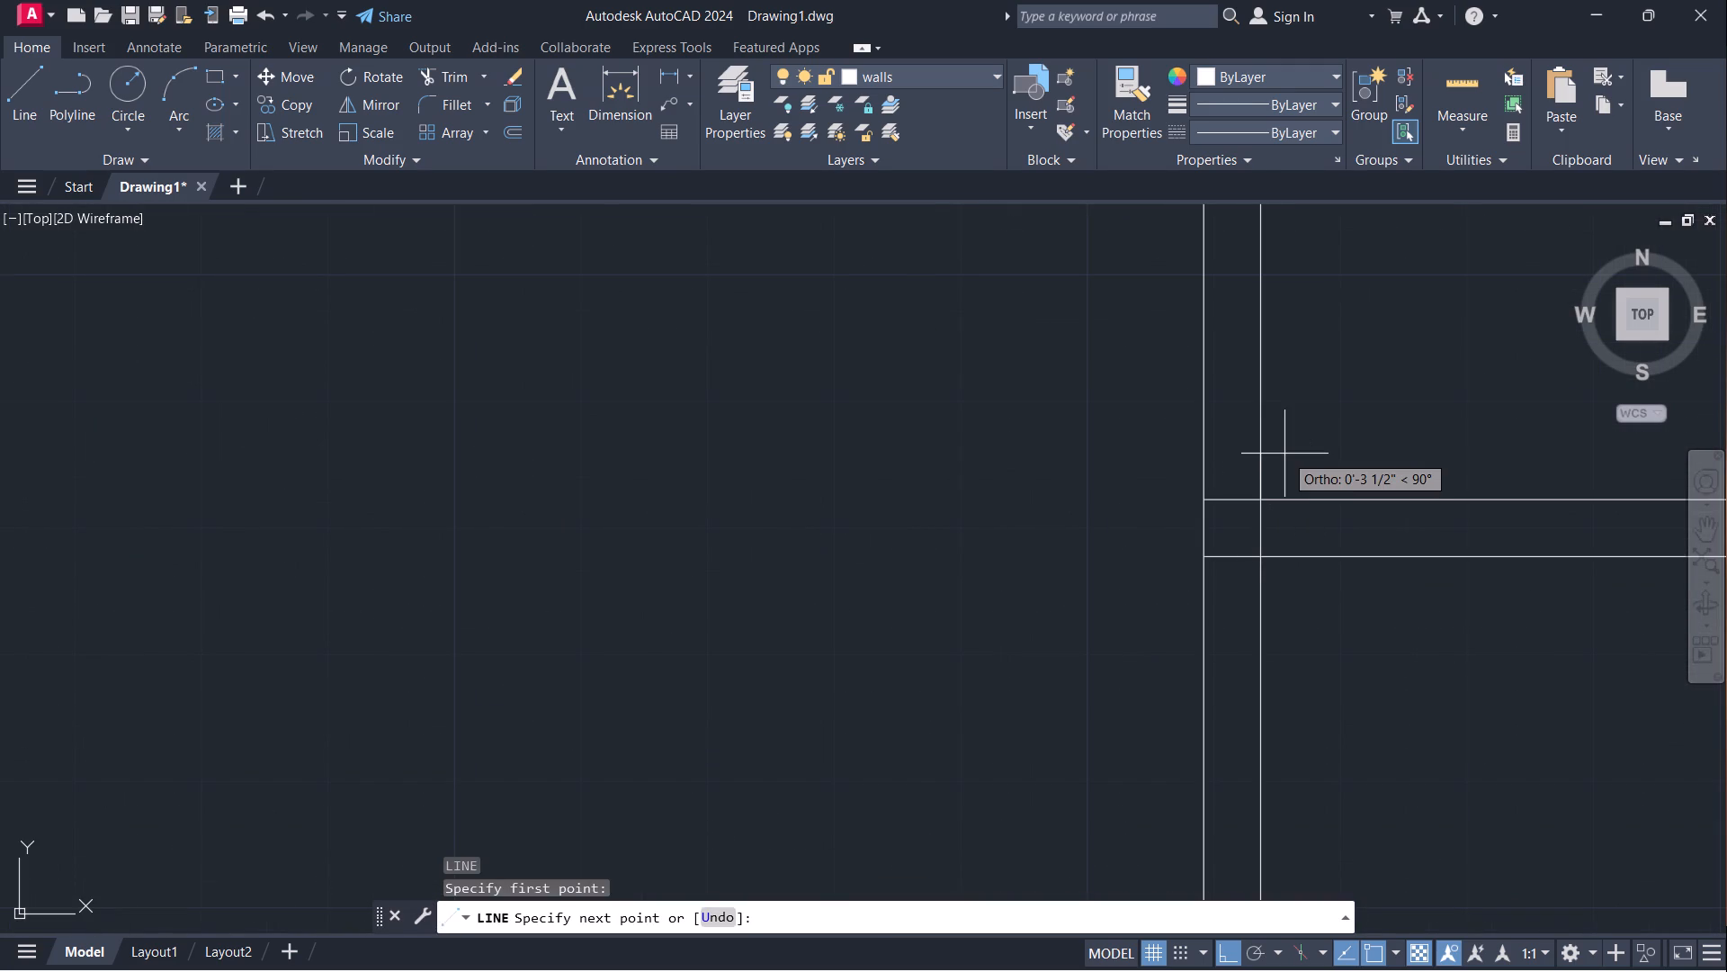
{"action": "key", "text": "3"}
{"action": "key", "text": "Return"}
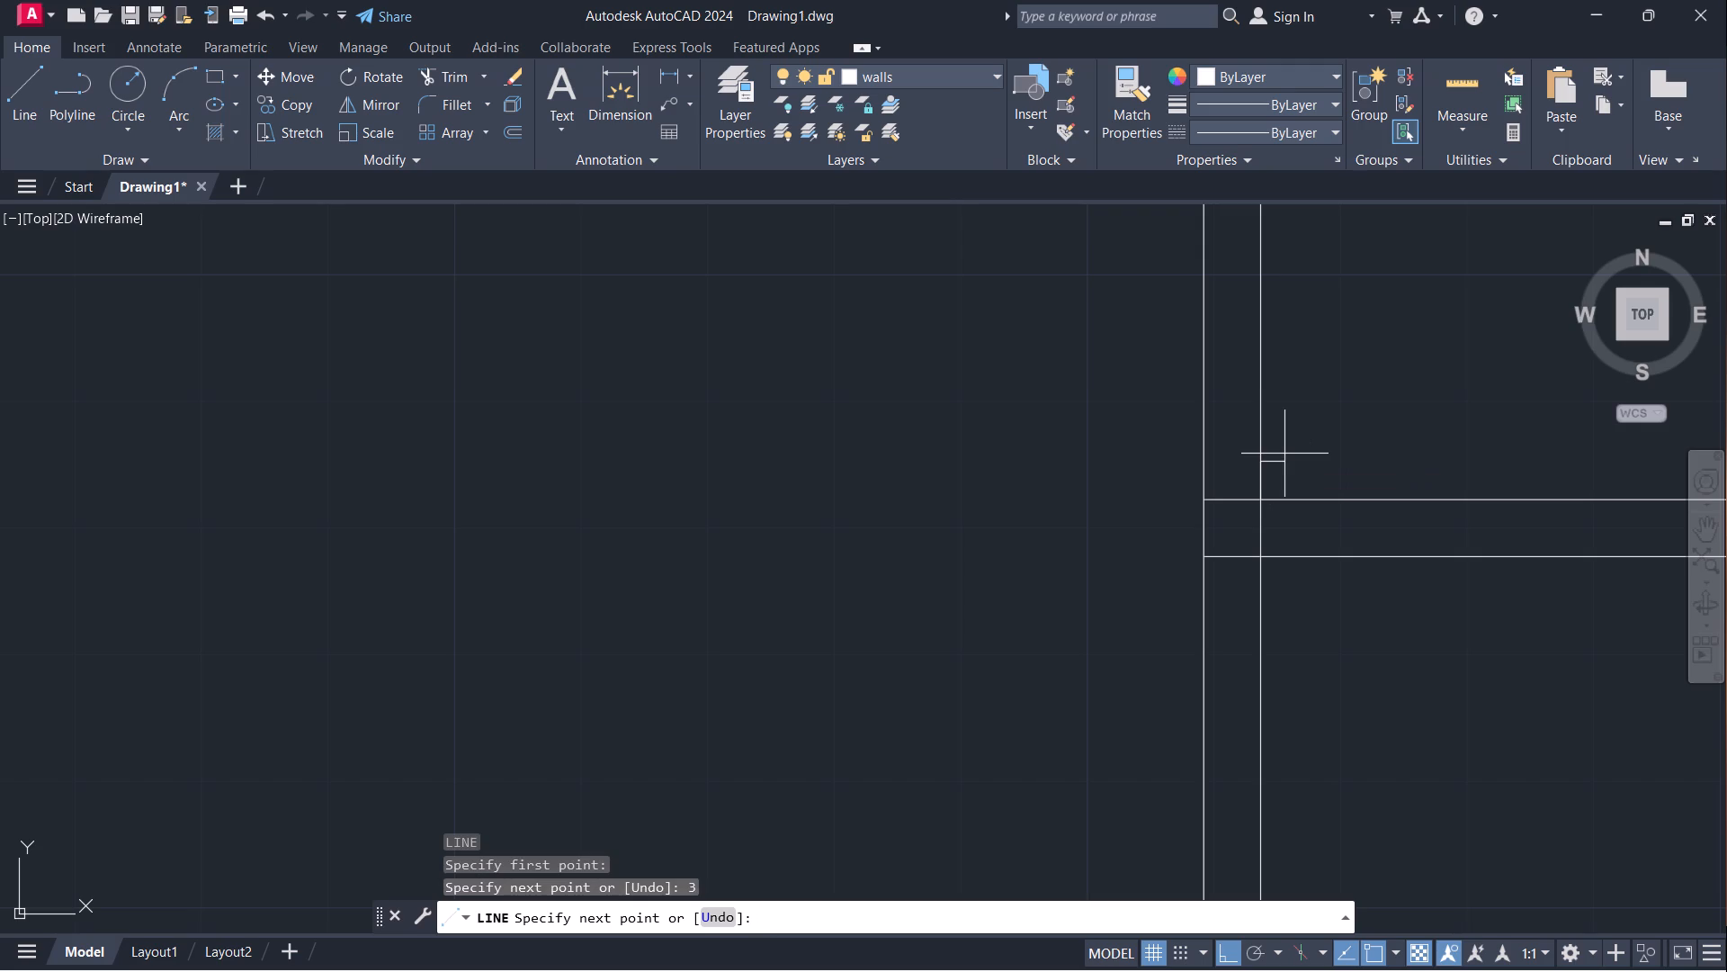
{"action": "left_click", "coordinate": [1196, 459]}
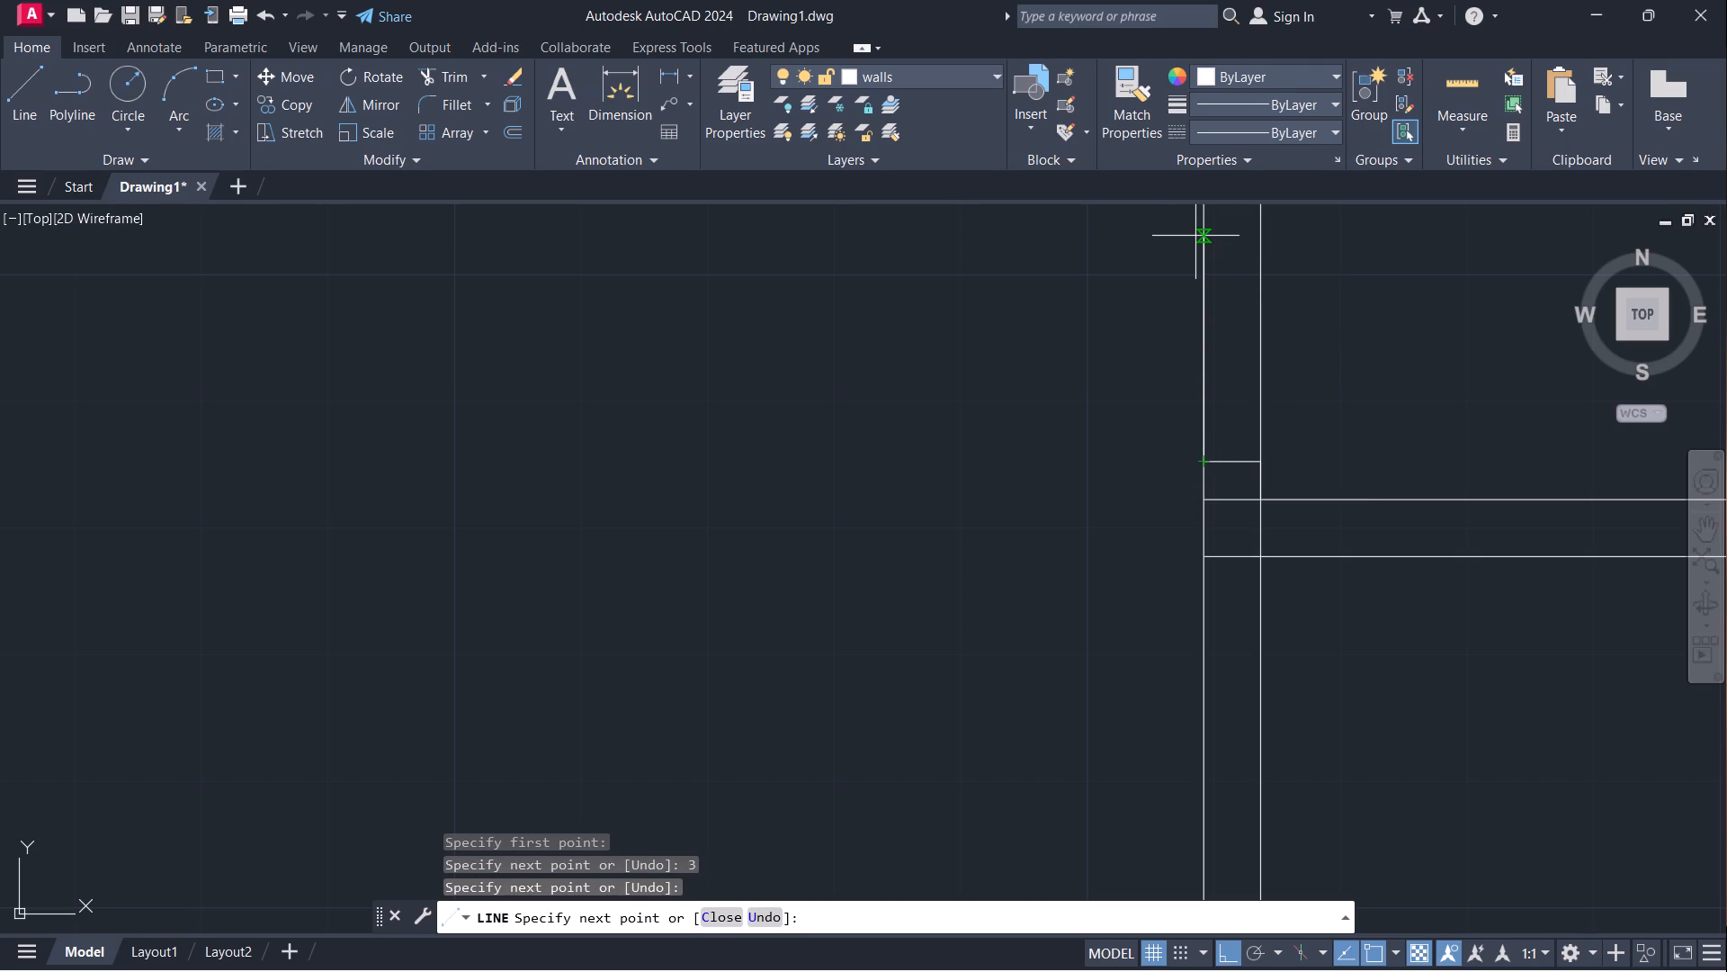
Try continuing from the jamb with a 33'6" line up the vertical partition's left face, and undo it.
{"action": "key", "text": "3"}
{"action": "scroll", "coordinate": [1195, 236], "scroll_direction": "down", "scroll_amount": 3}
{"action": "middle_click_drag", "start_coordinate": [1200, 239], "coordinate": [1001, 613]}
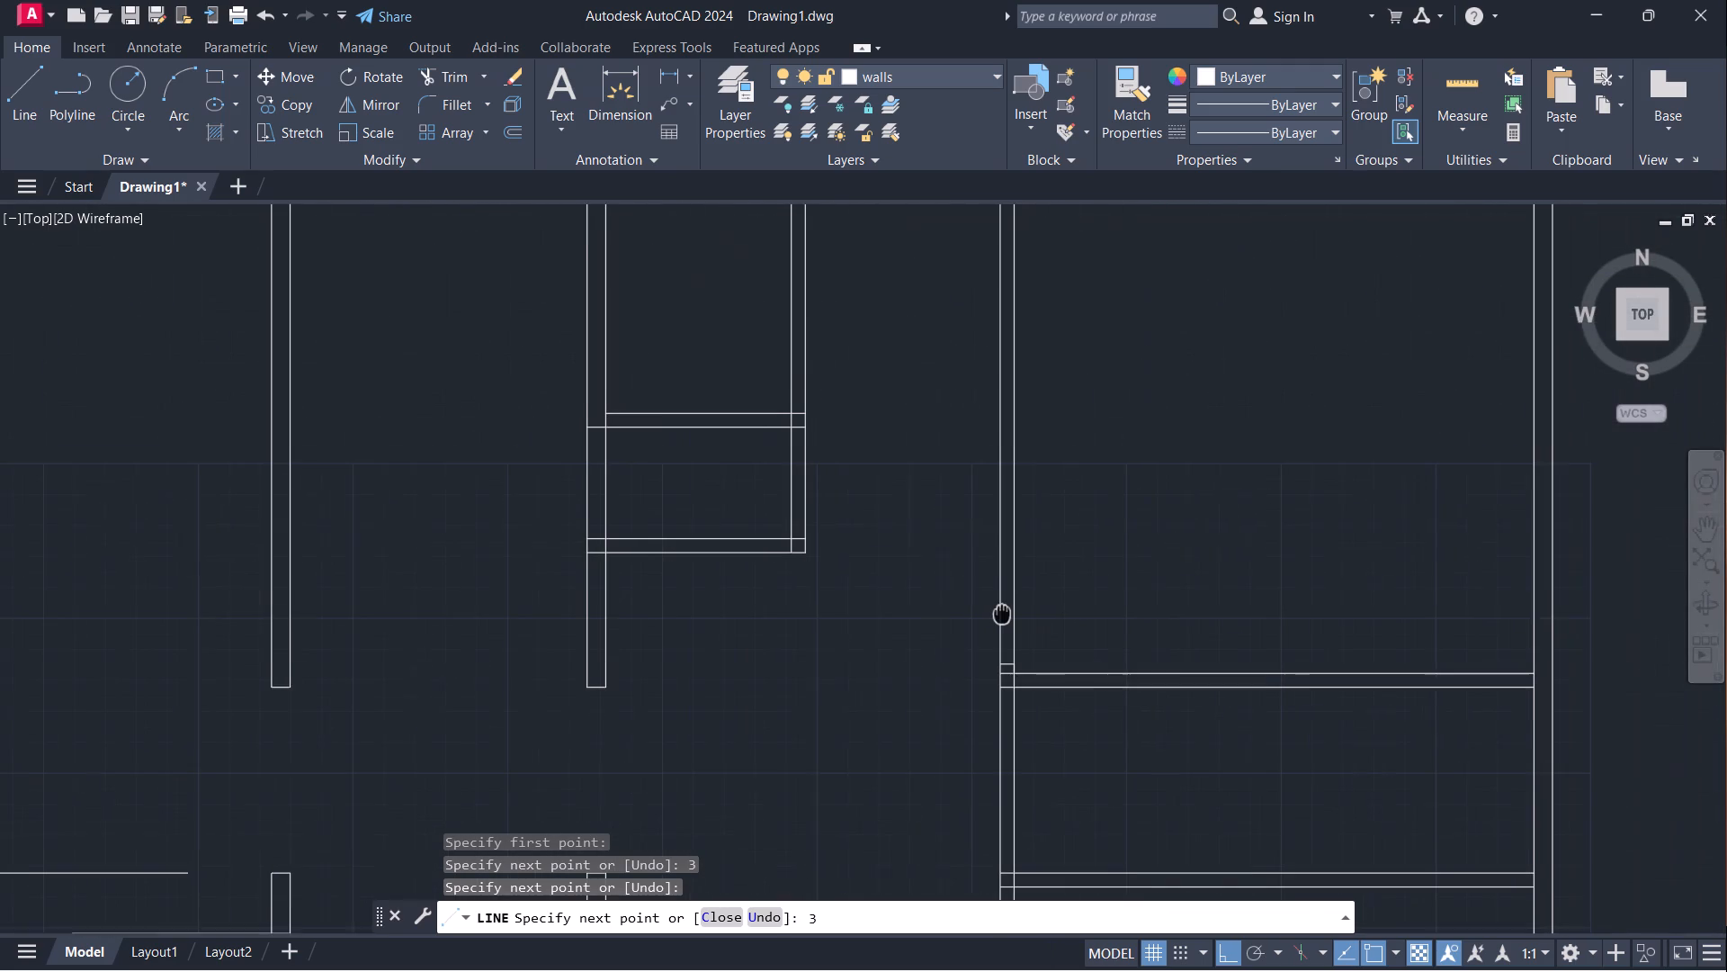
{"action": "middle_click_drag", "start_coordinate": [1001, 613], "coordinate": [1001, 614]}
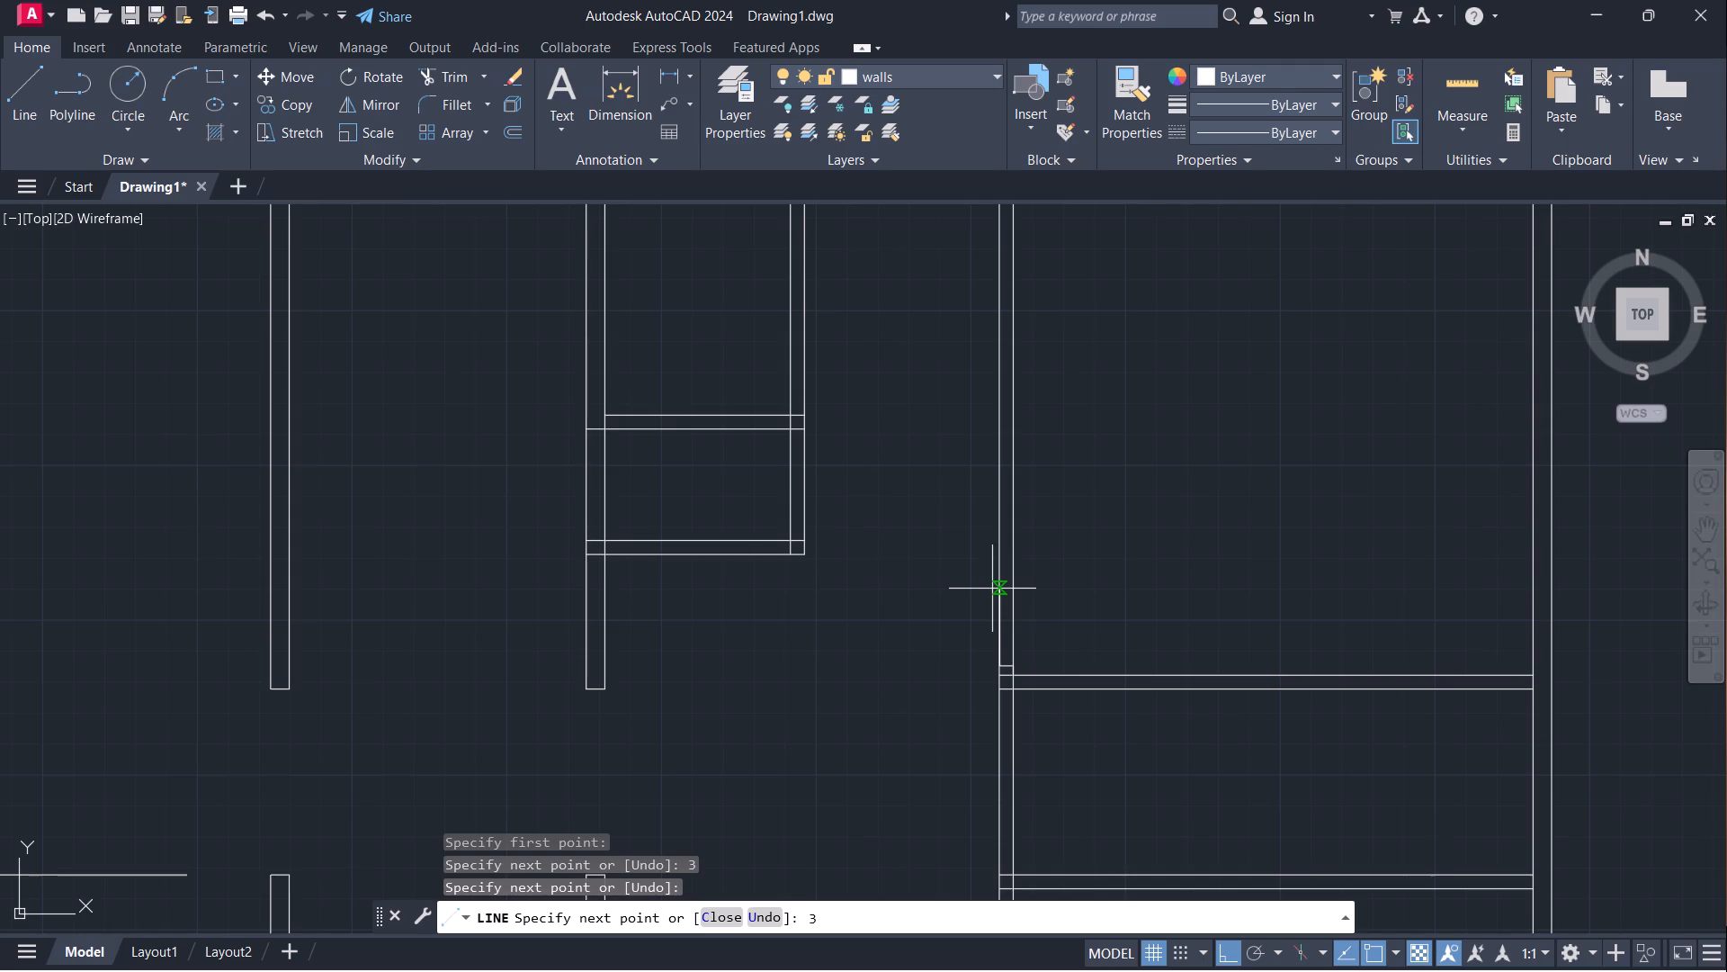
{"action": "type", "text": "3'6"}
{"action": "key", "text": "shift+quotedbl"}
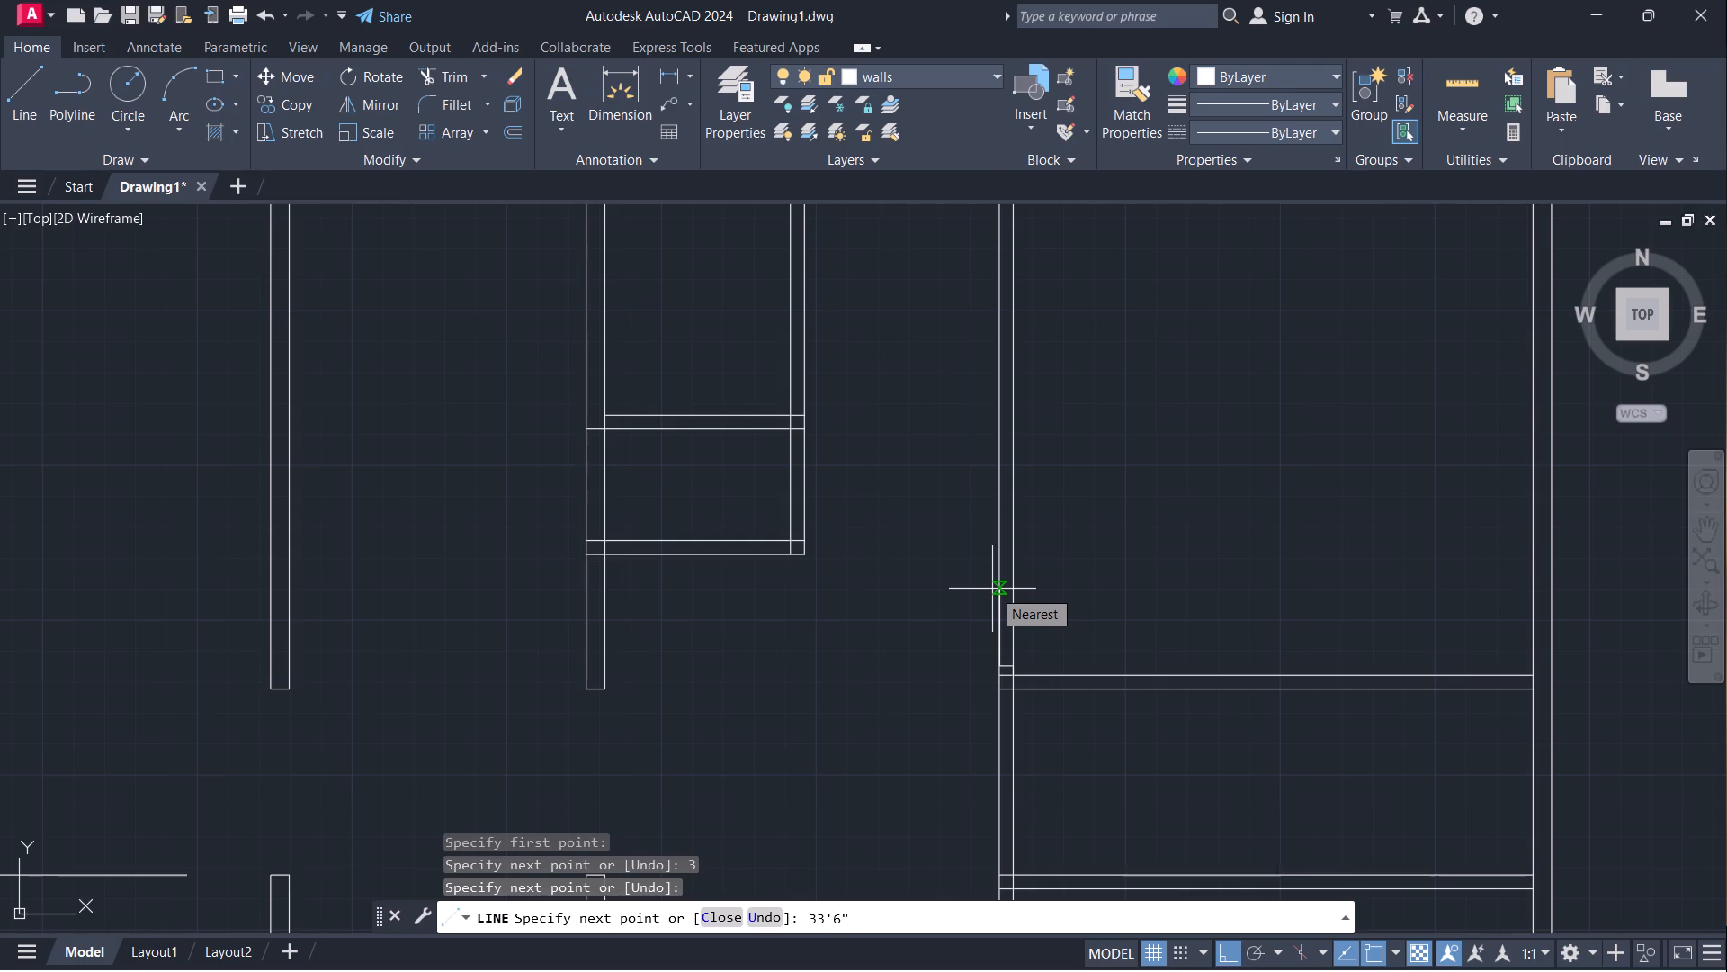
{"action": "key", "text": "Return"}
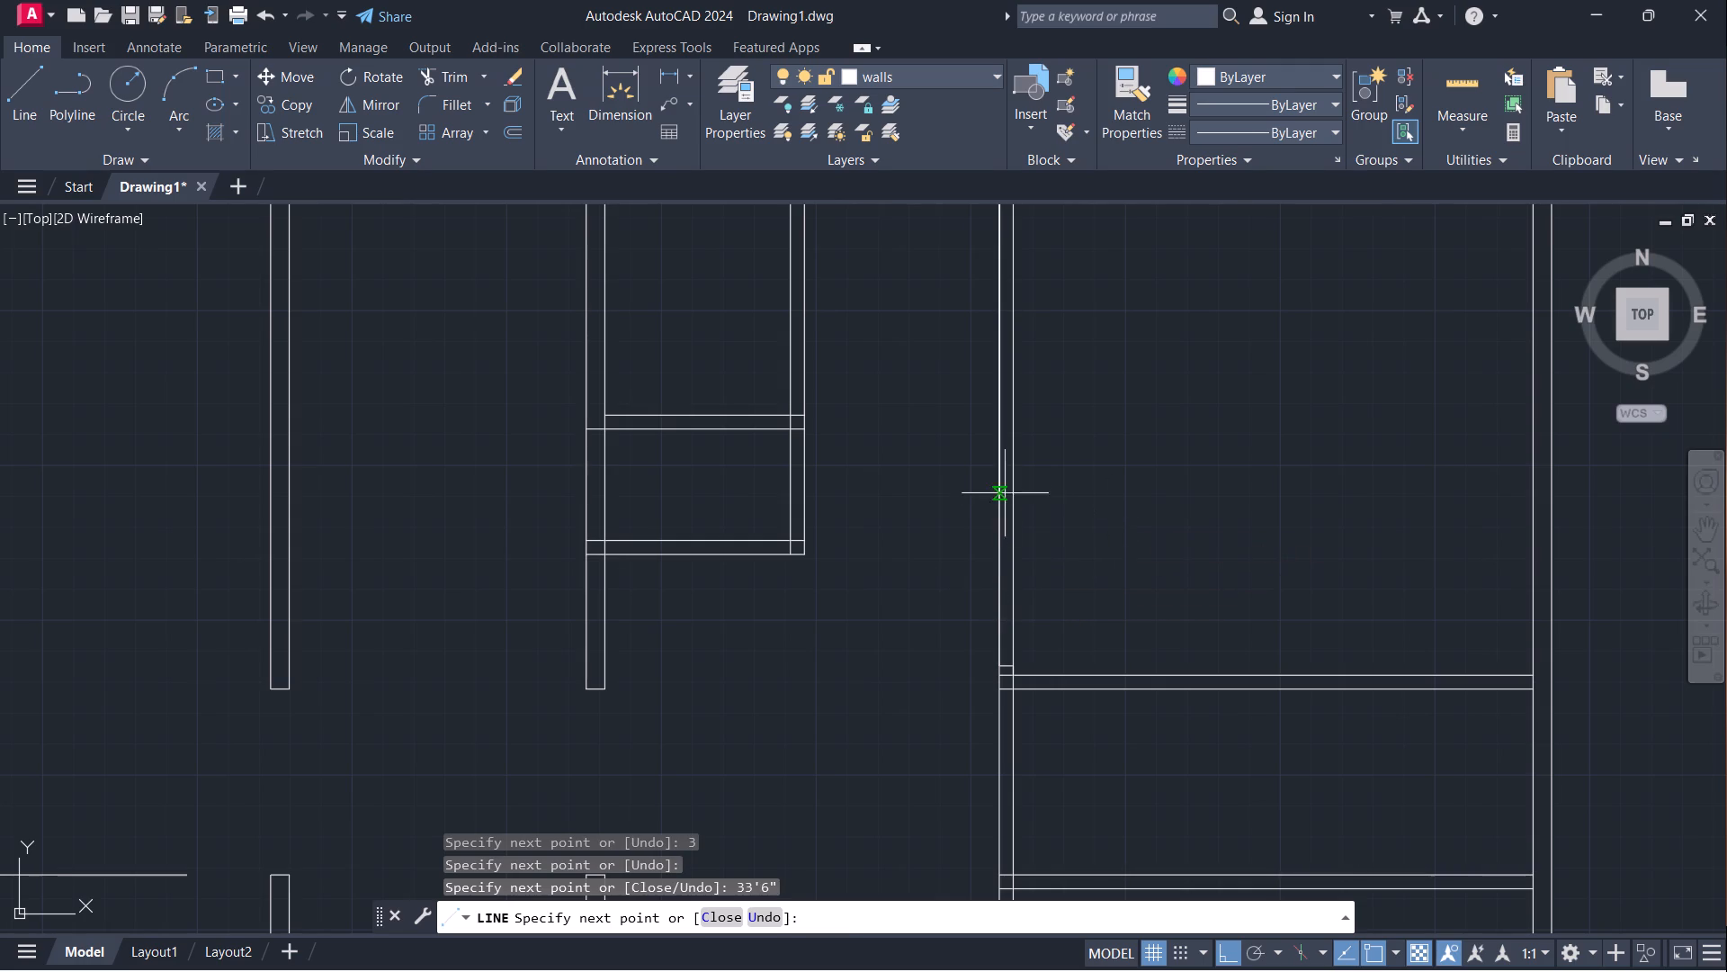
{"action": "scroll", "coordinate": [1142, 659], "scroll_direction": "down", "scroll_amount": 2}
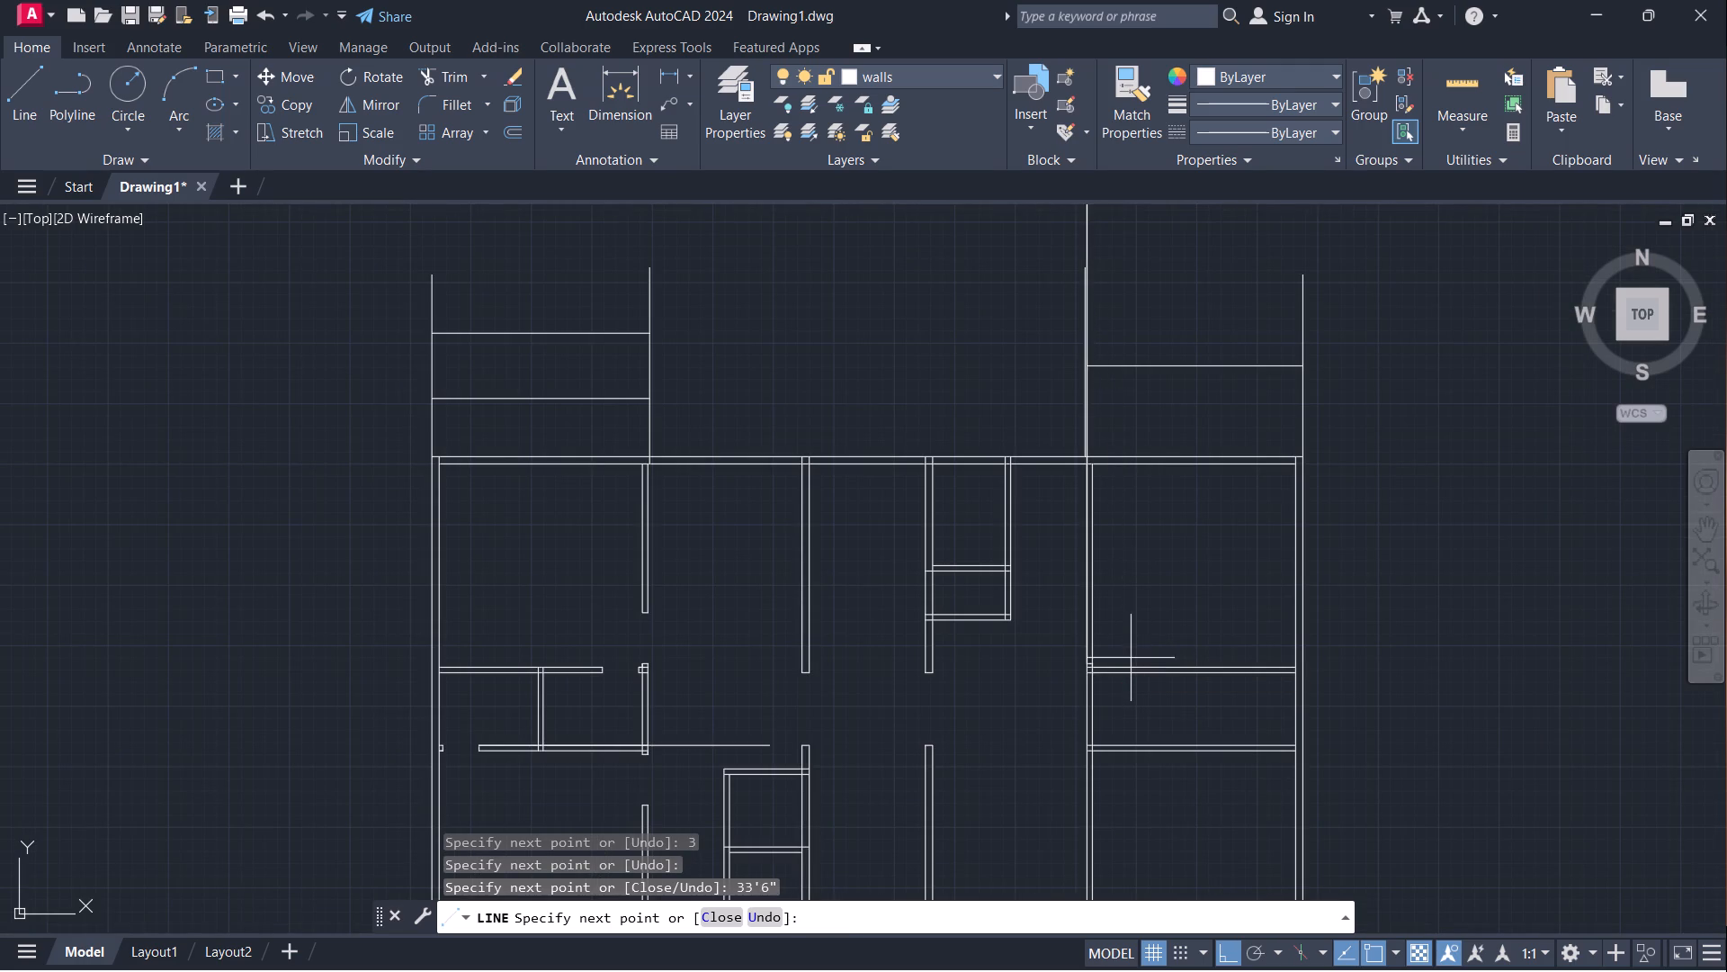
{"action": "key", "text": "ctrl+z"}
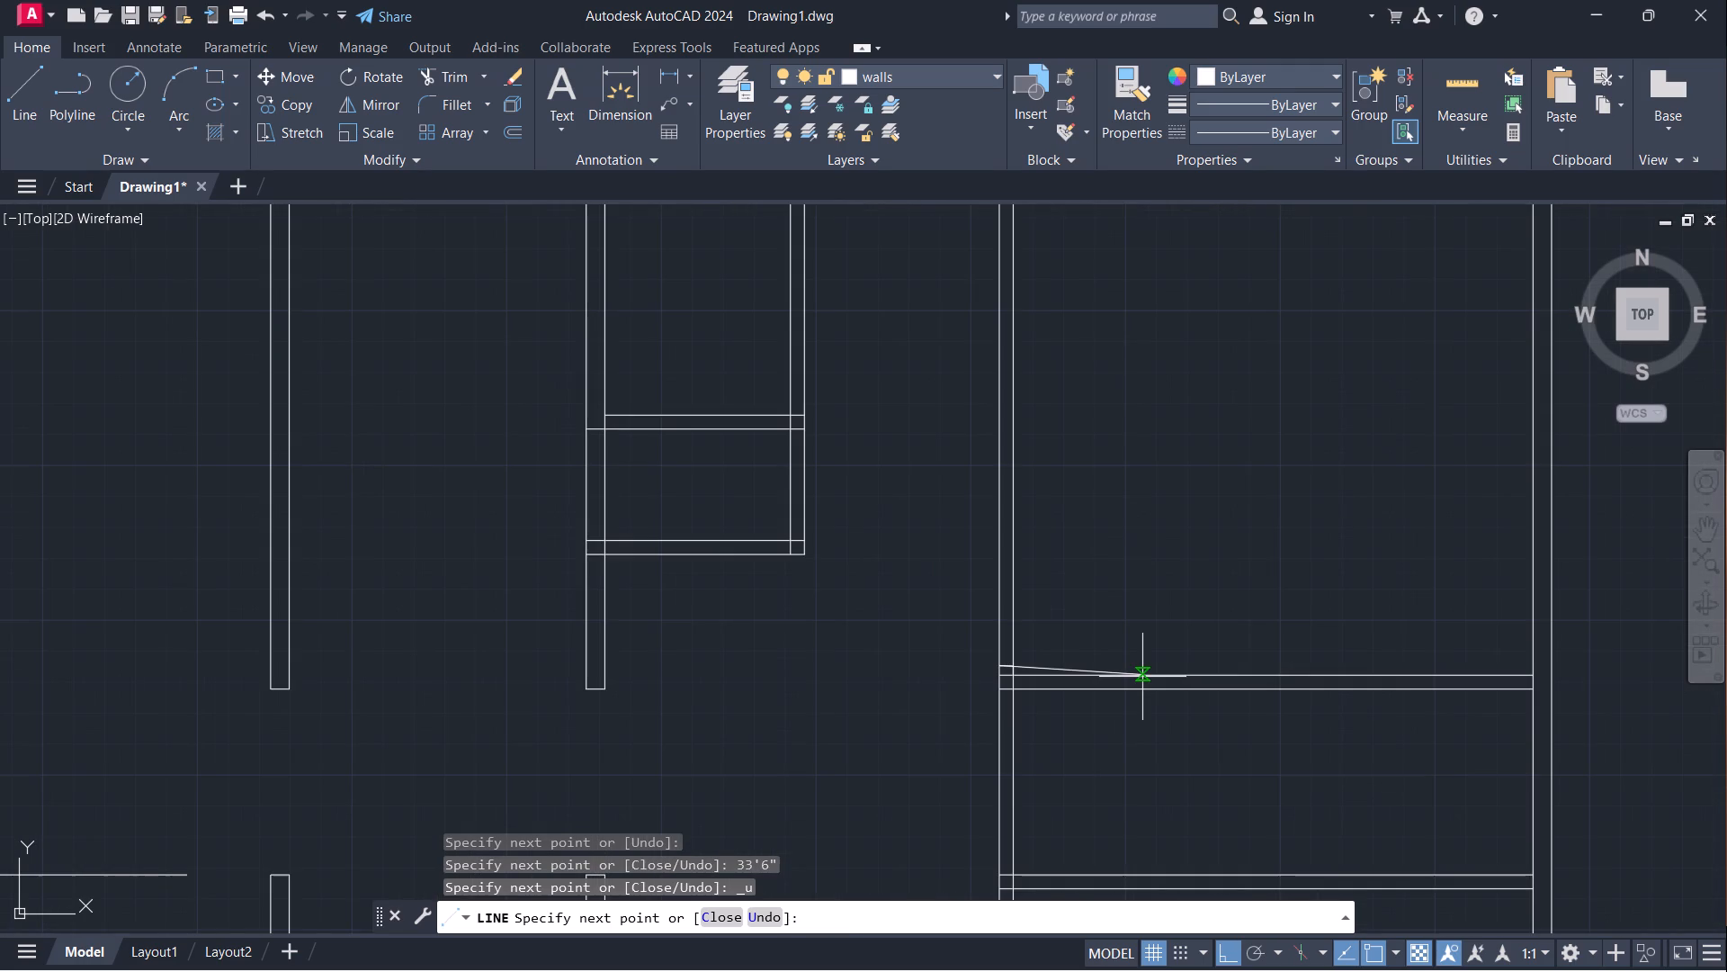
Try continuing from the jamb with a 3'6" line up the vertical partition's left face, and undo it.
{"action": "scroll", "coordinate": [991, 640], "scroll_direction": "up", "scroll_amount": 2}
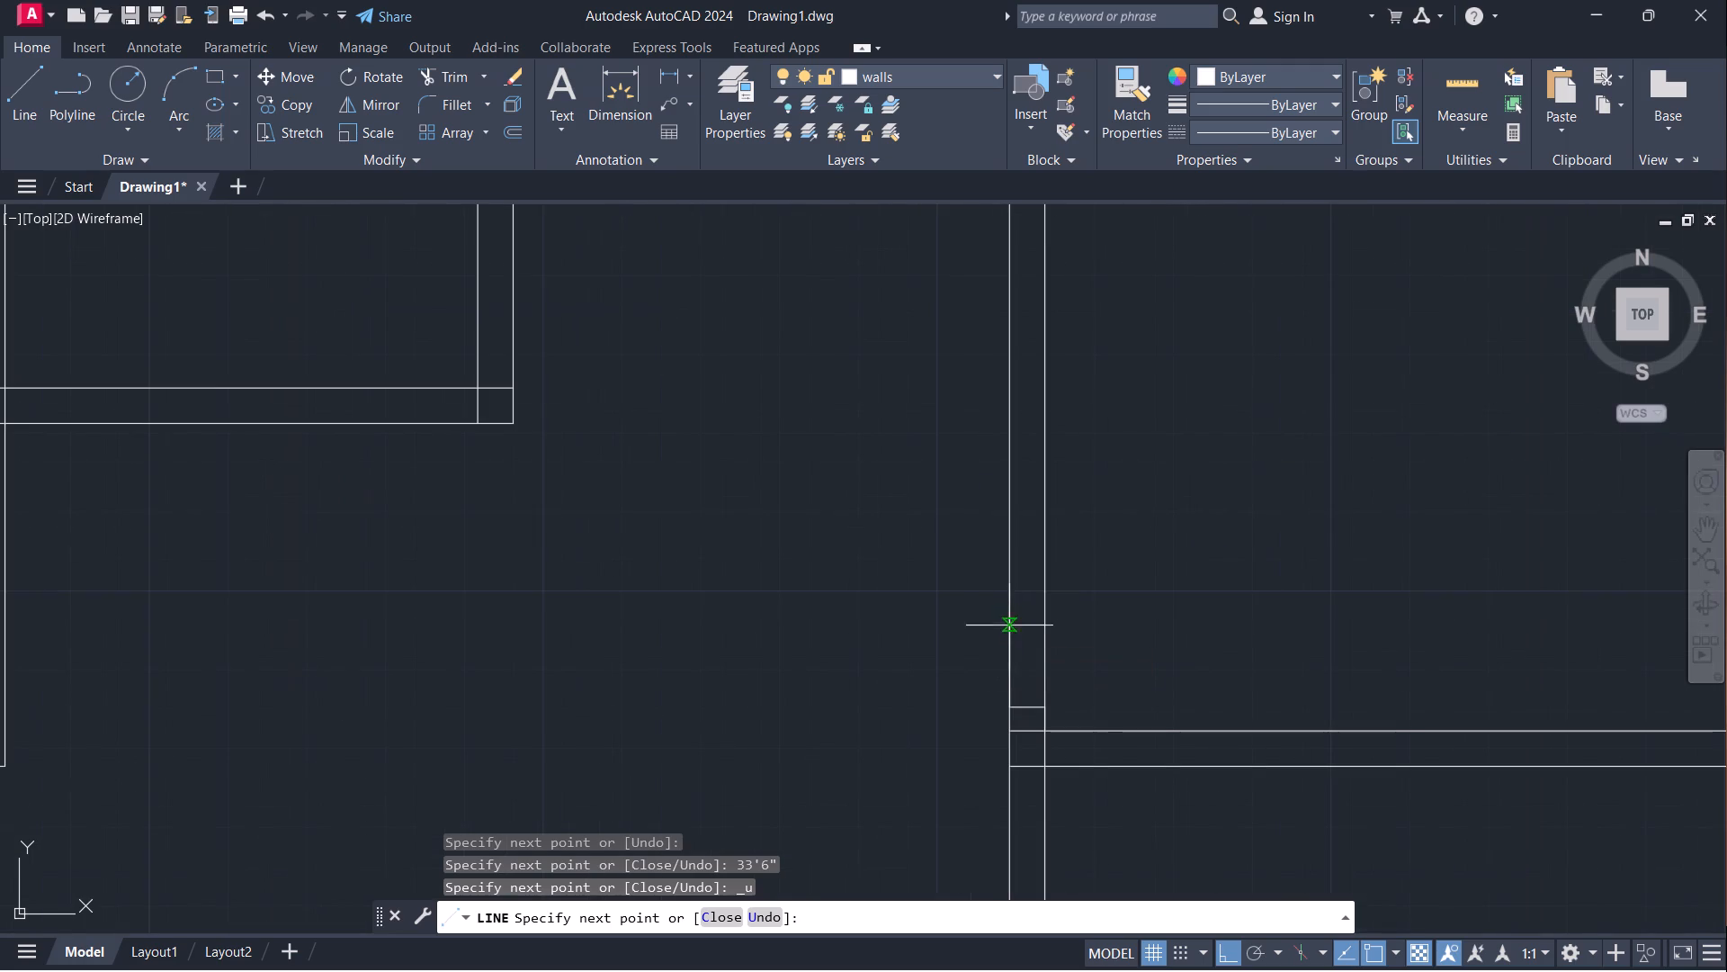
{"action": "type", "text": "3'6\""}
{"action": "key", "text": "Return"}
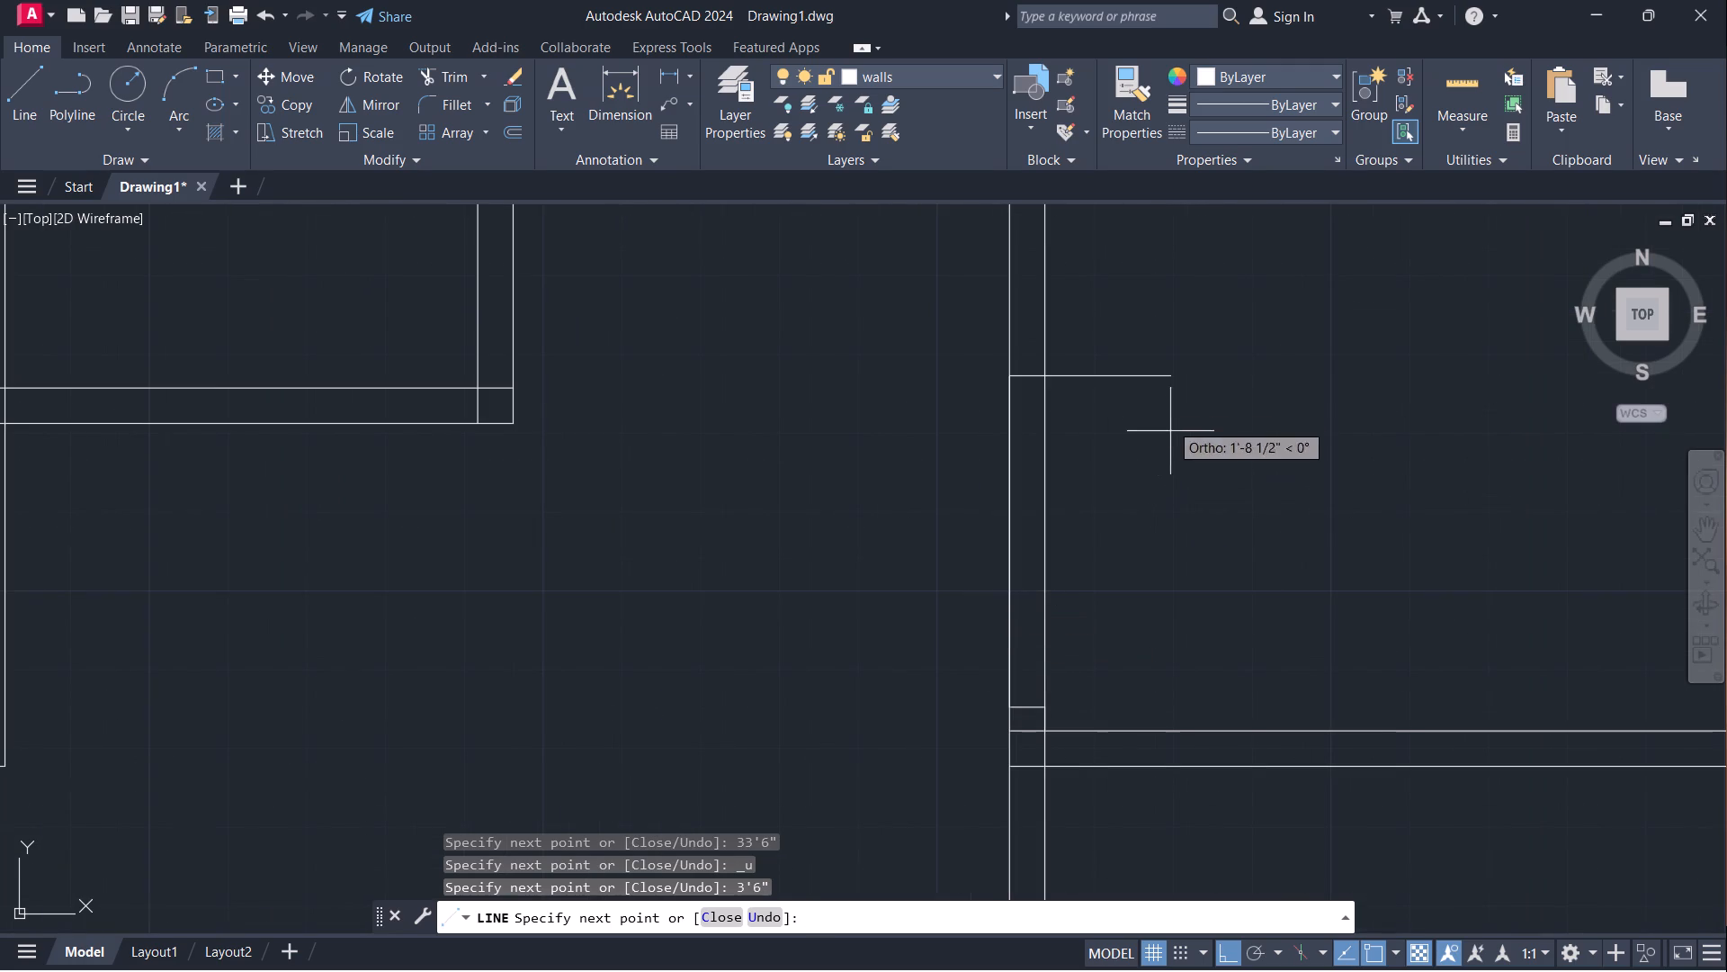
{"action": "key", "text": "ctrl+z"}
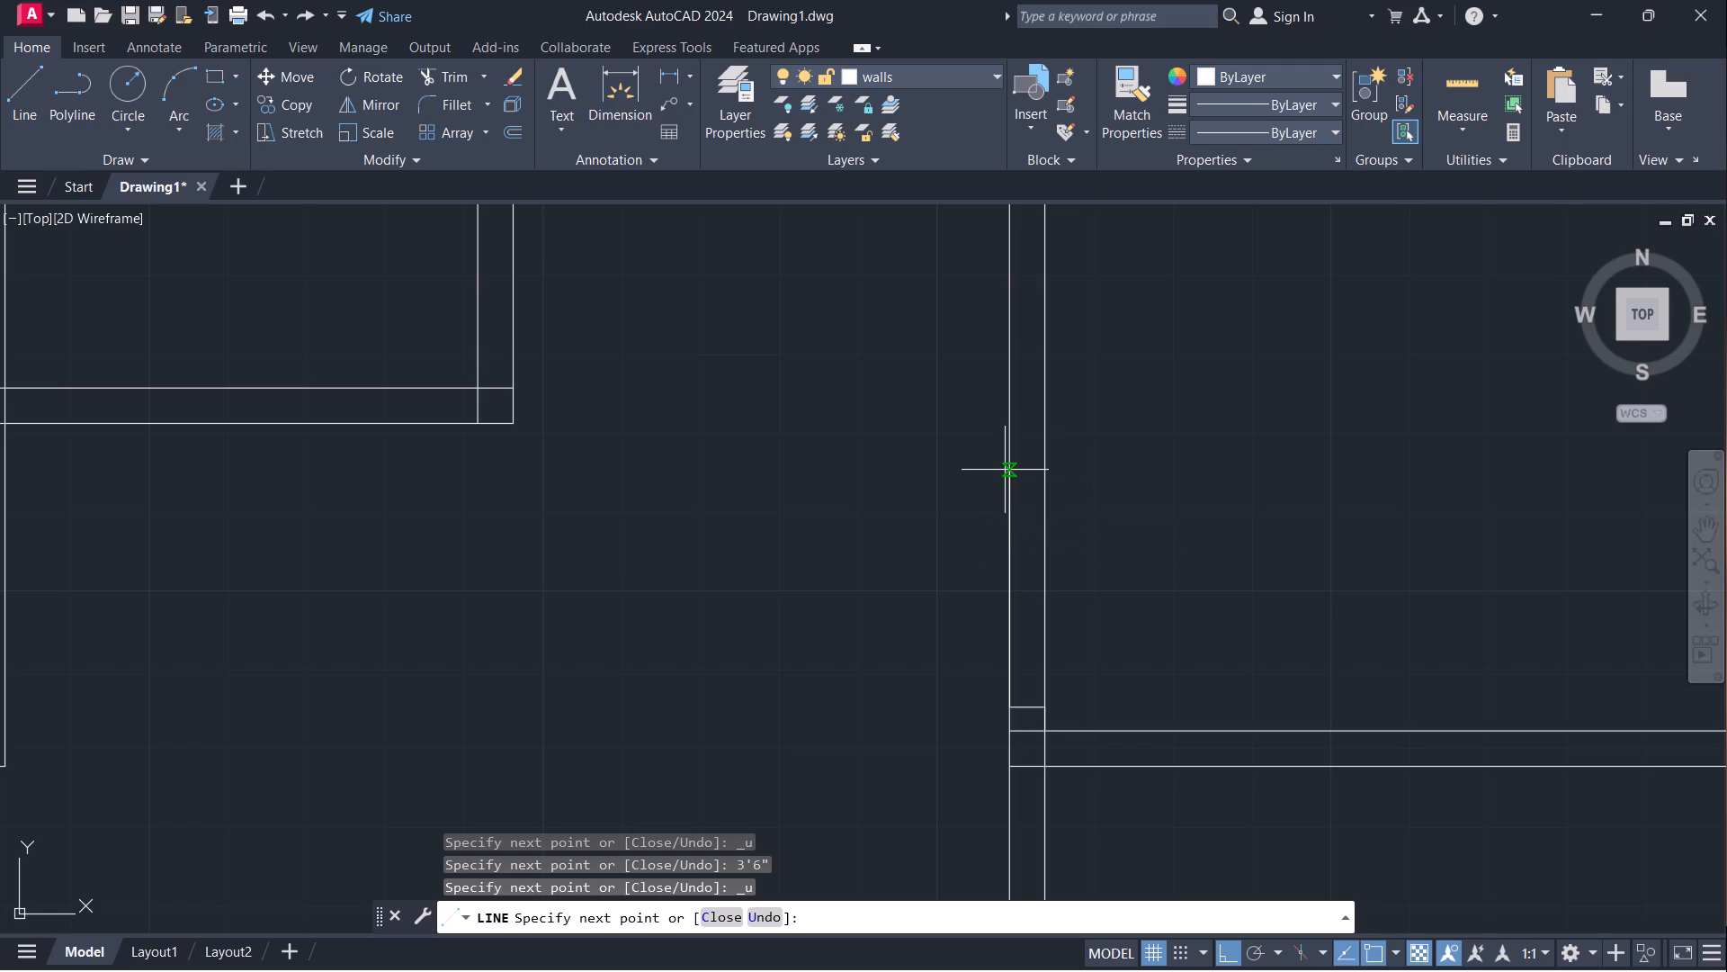
Continue 3' up the partition's left face from the first jamb and draw the second door jamb across the wall.
{"action": "key", "text": "3"}
{"action": "key", "text": "apostrophe"}
{"action": "key", "text": "Return"}
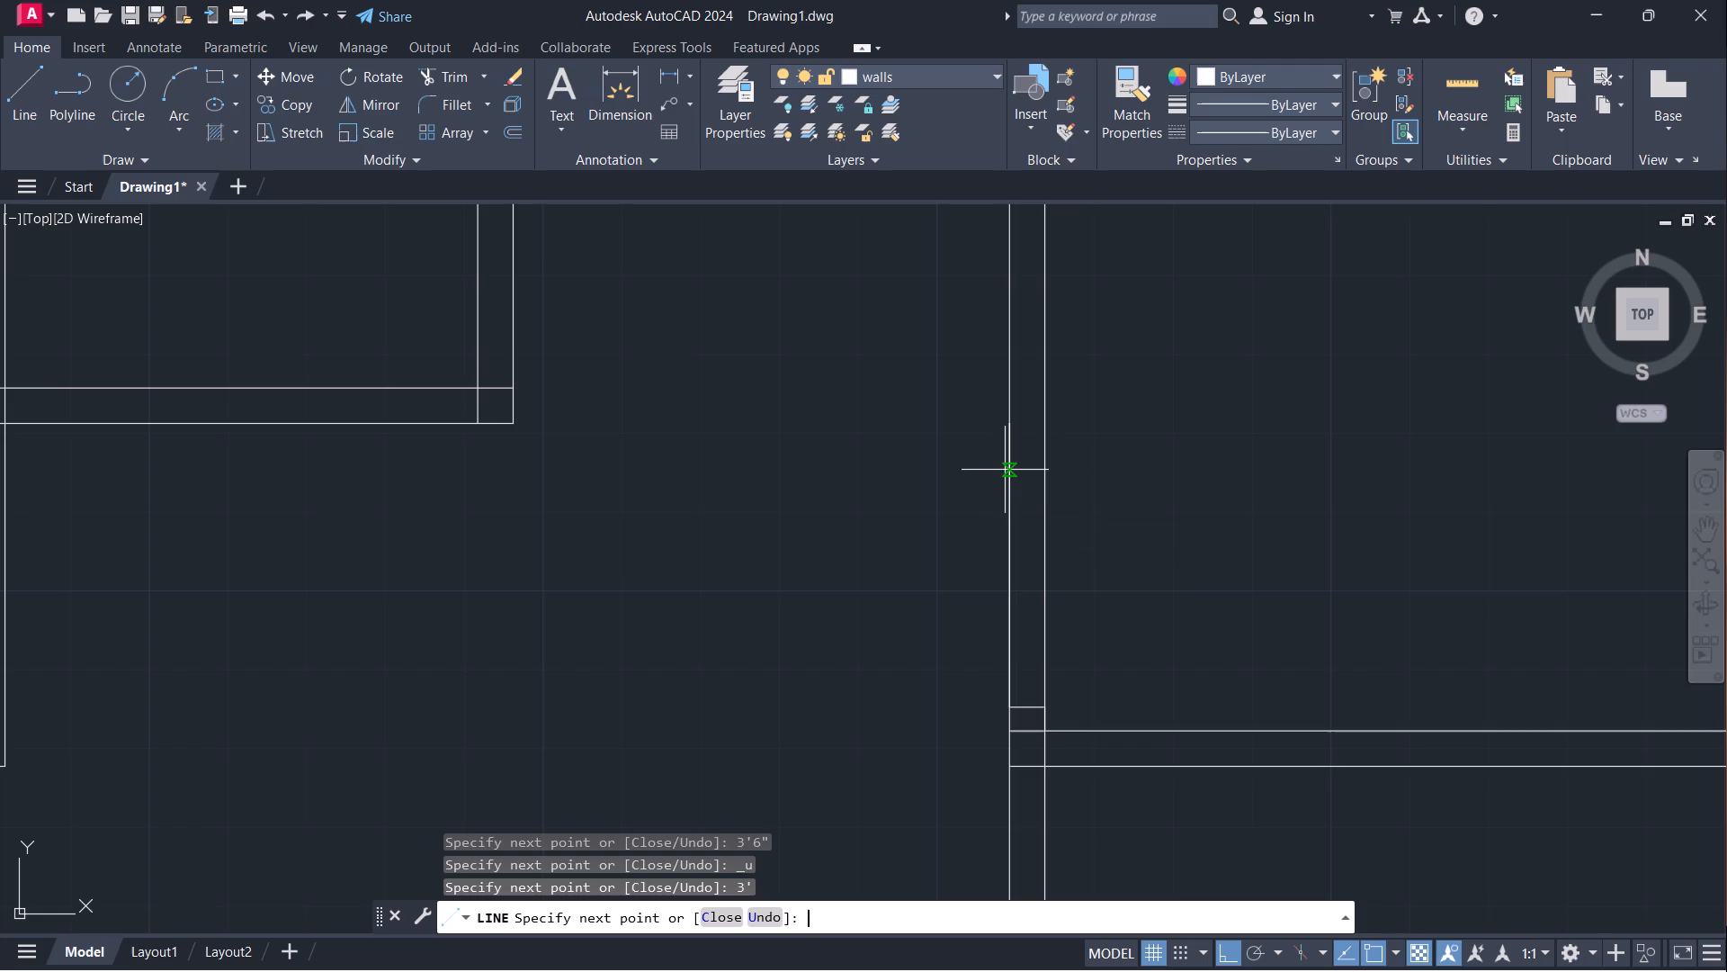
{"action": "left_click", "coordinate": [1046, 424]}
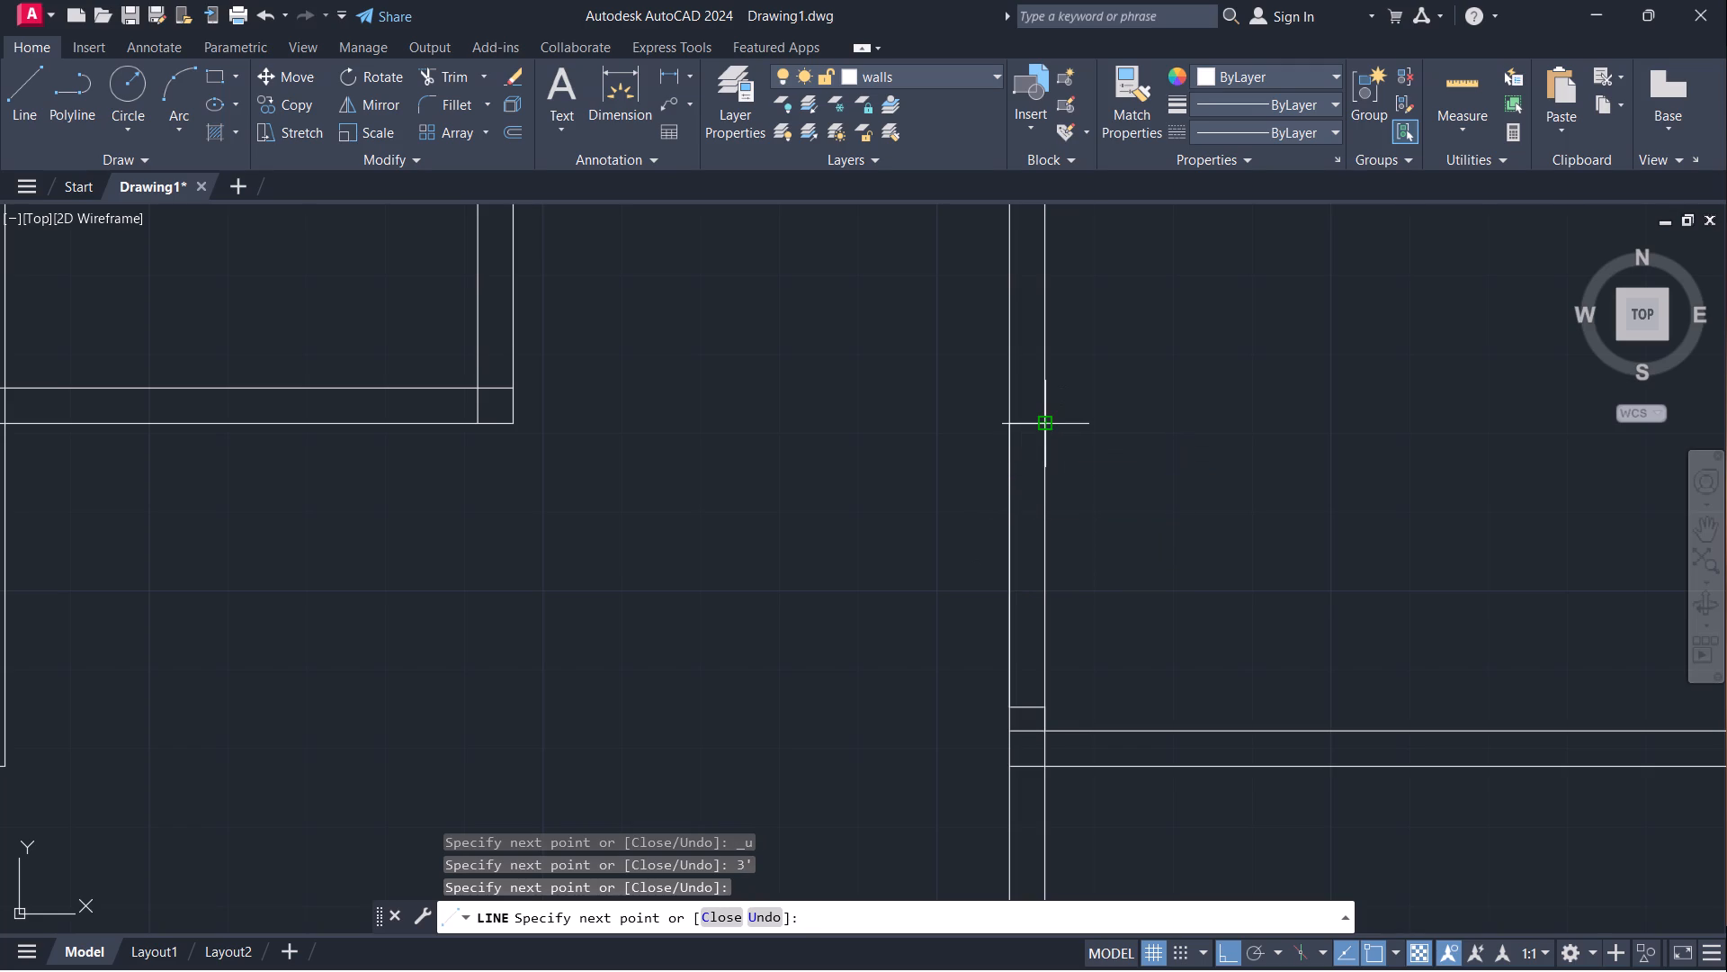
{"action": "key", "text": "Escape"}
Draw a door jamb across the right rooms' vertical partition, 3" below the lower horizontal partition's lower face.
{"action": "scroll", "coordinate": [1133, 395], "scroll_direction": "down", "scroll_amount": 2}
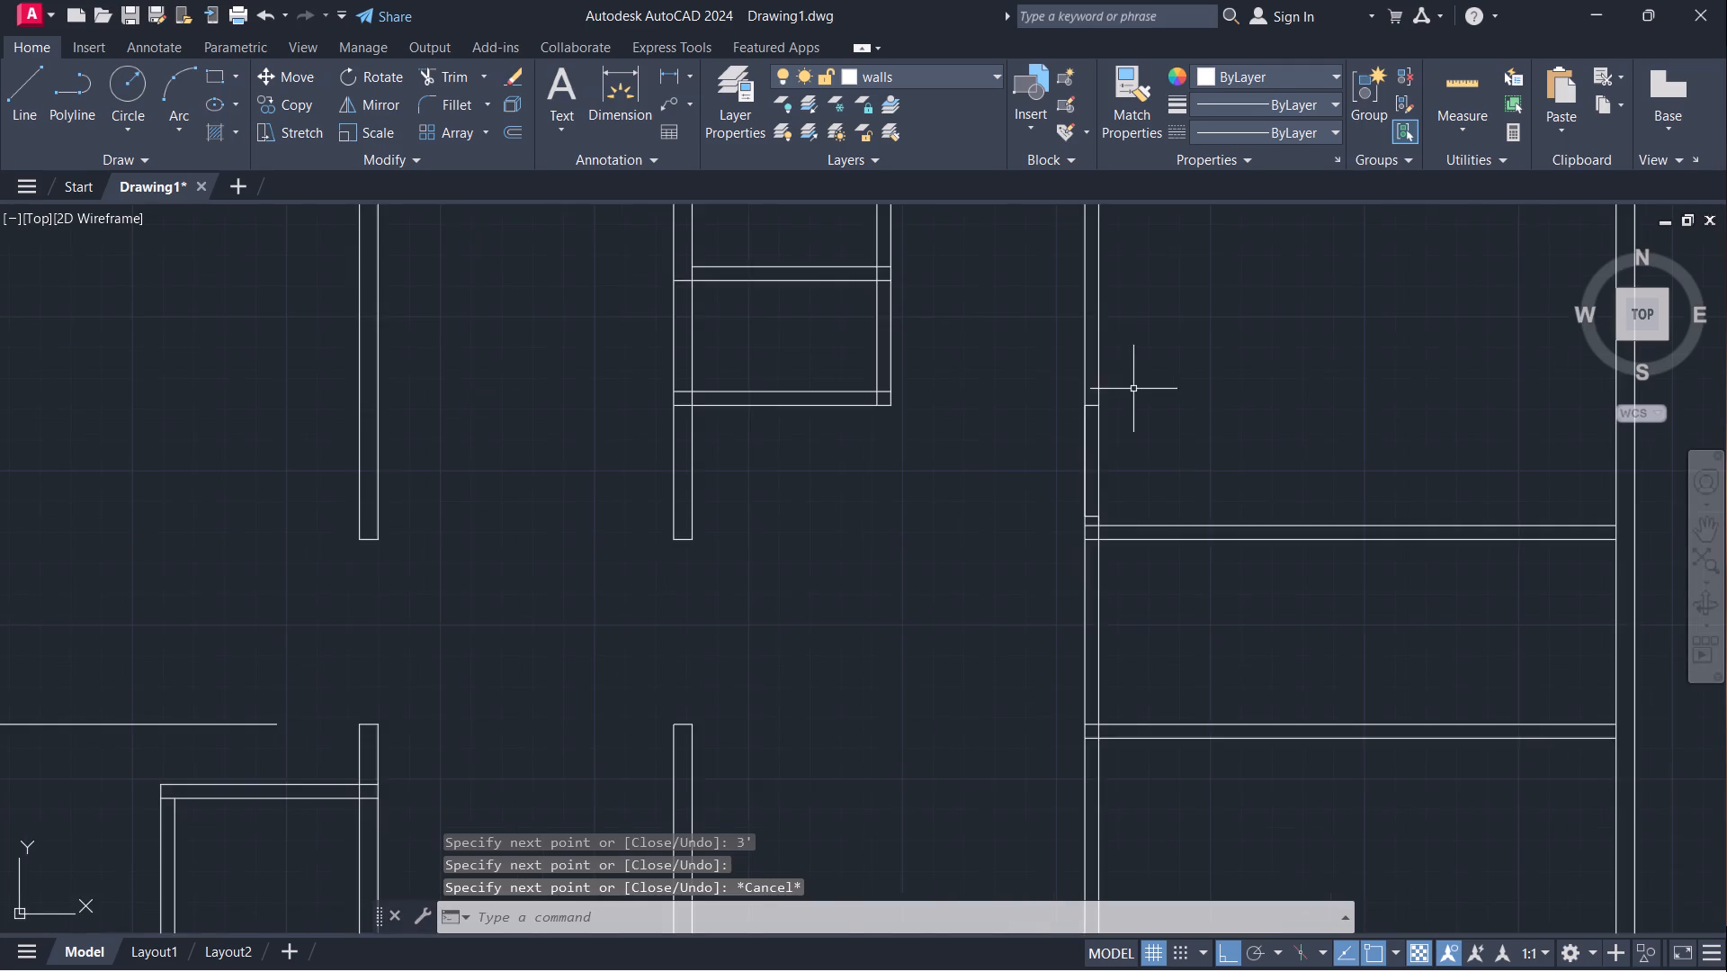
{"action": "scroll", "coordinate": [1141, 401], "scroll_direction": "down", "scroll_amount": 1}
{"action": "middle_click_drag", "start_coordinate": [1155, 735], "coordinate": [1163, 609]}
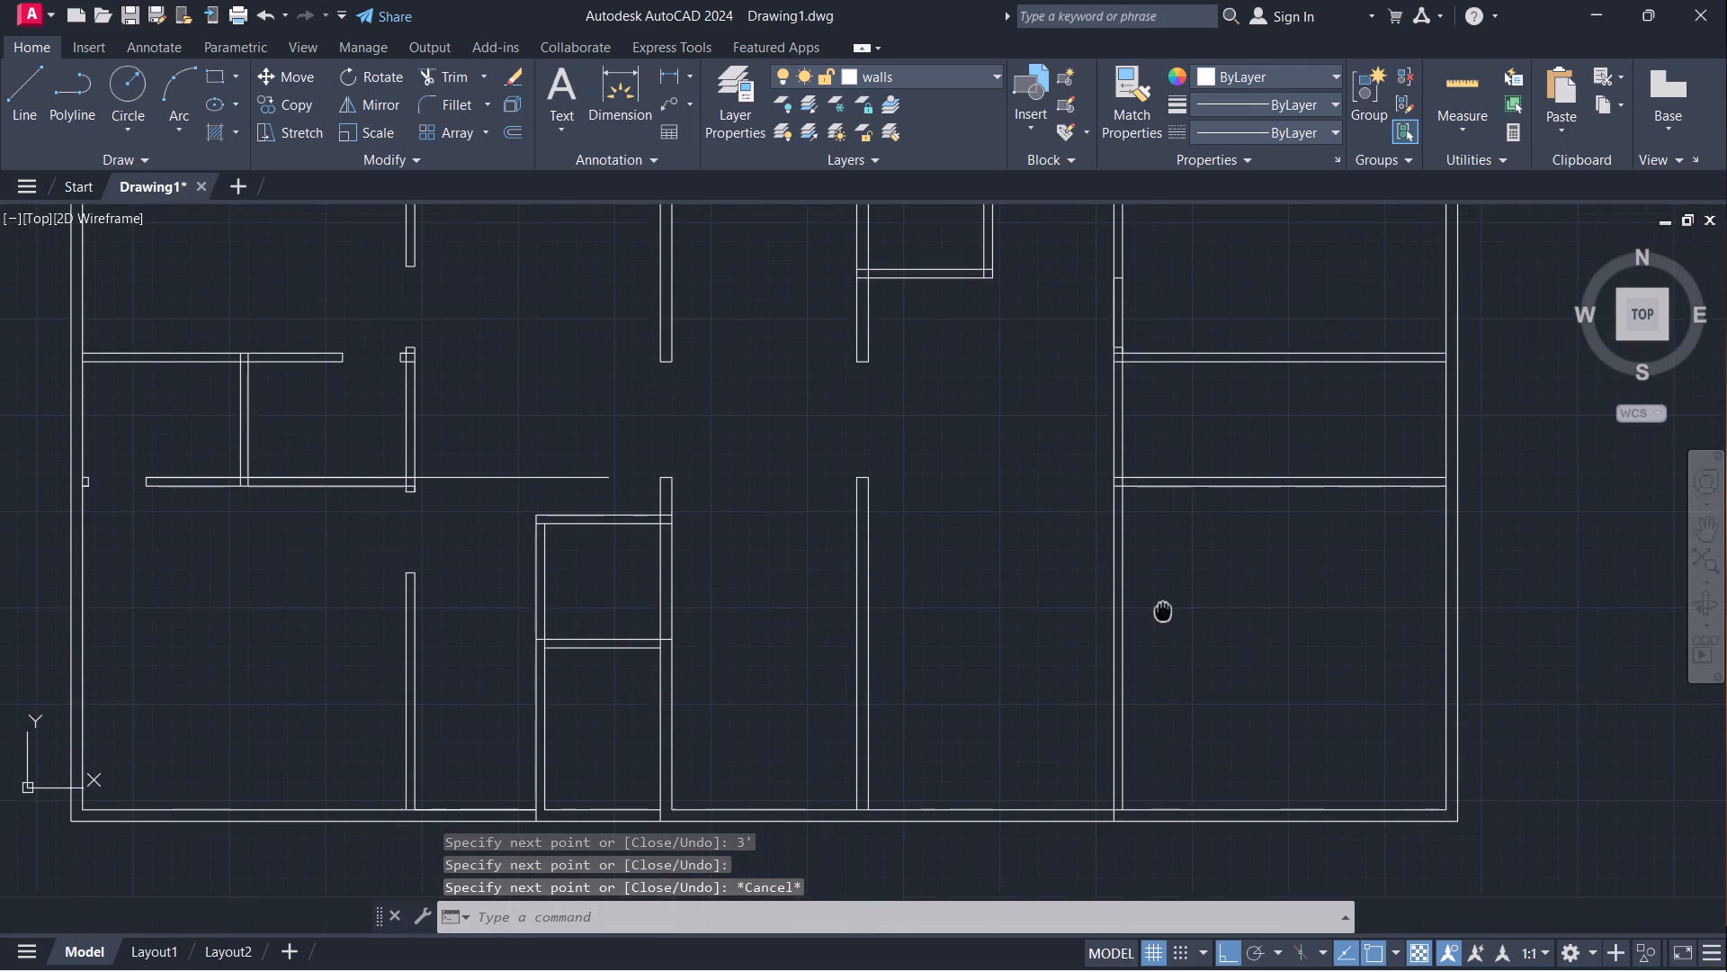
{"action": "middle_click_drag", "start_coordinate": [1163, 609], "coordinate": [1159, 603]}
{"action": "scroll", "coordinate": [1152, 441], "scroll_direction": "up", "scroll_amount": 2}
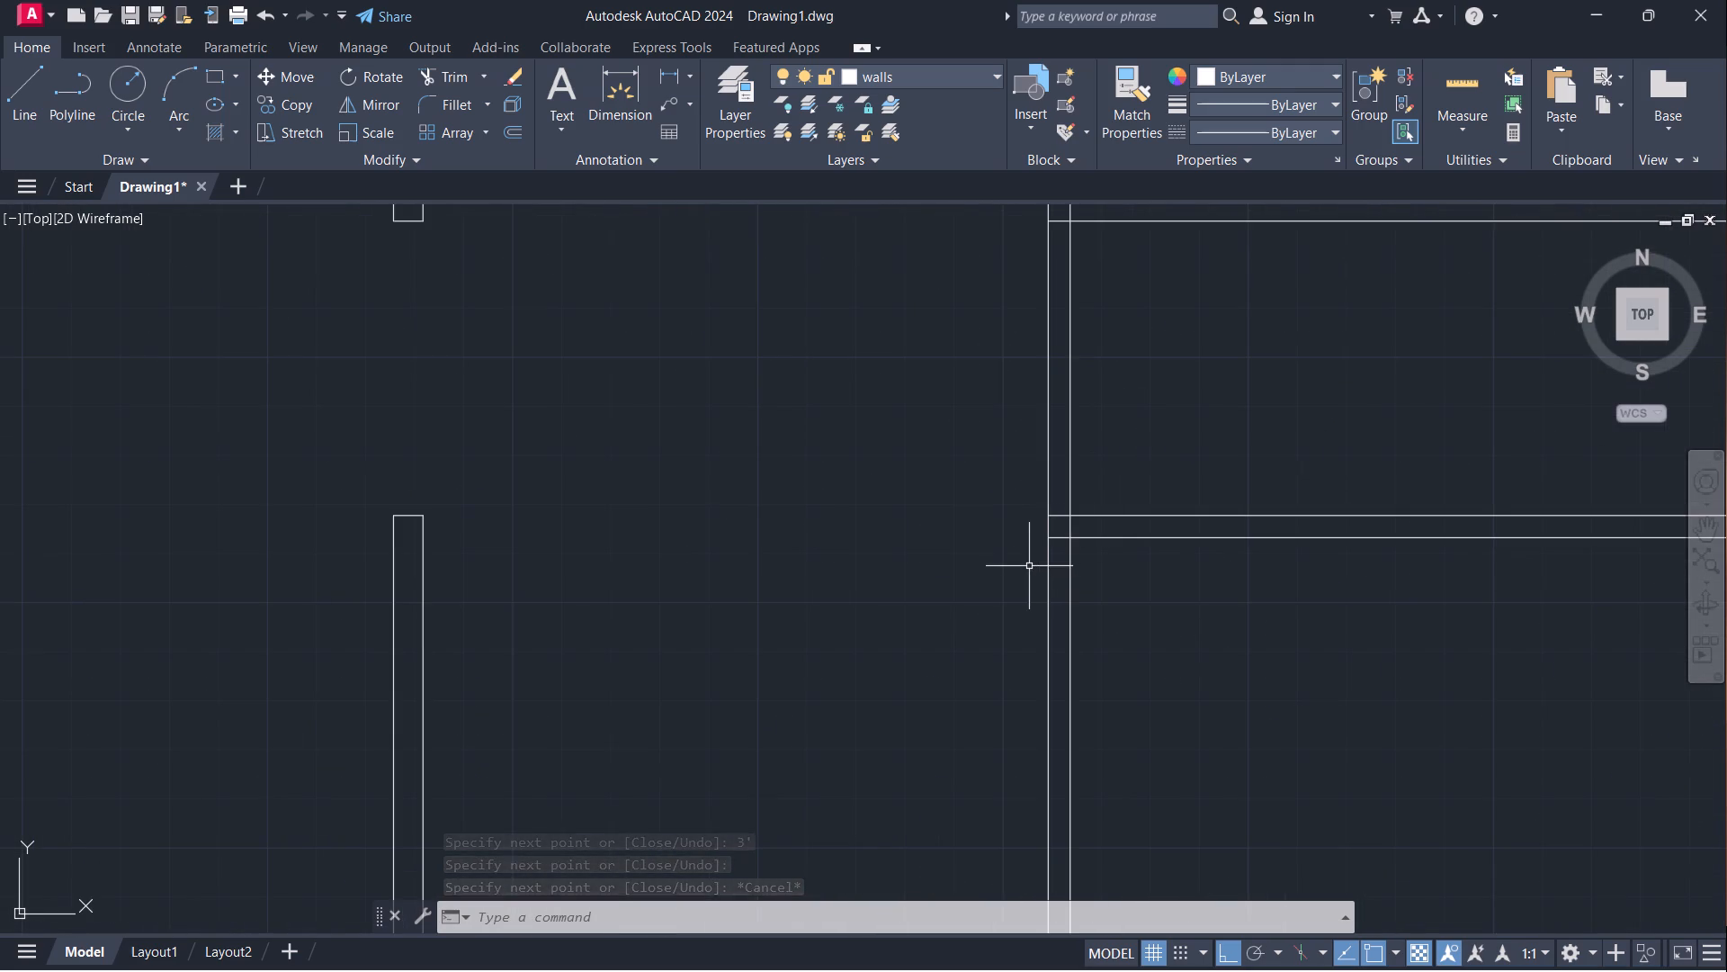
{"action": "key", "text": "l"}
{"action": "key", "text": "Return"}
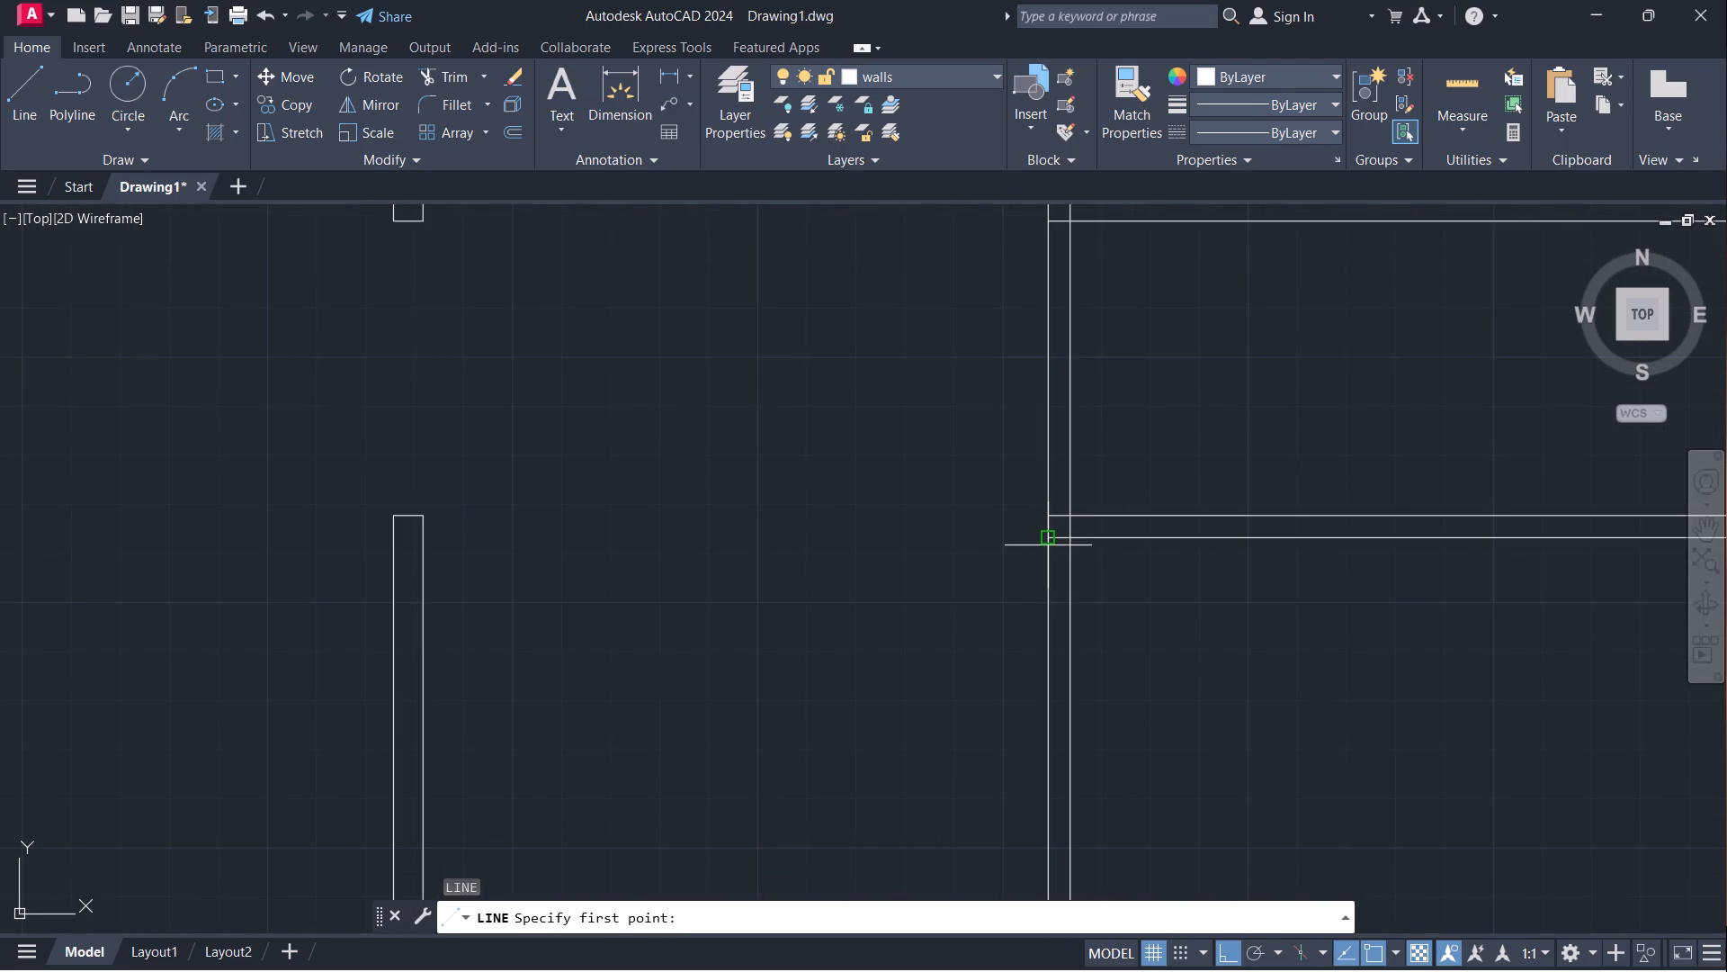
{"action": "left_click", "coordinate": [1047, 545]}
{"action": "key", "text": "3"}
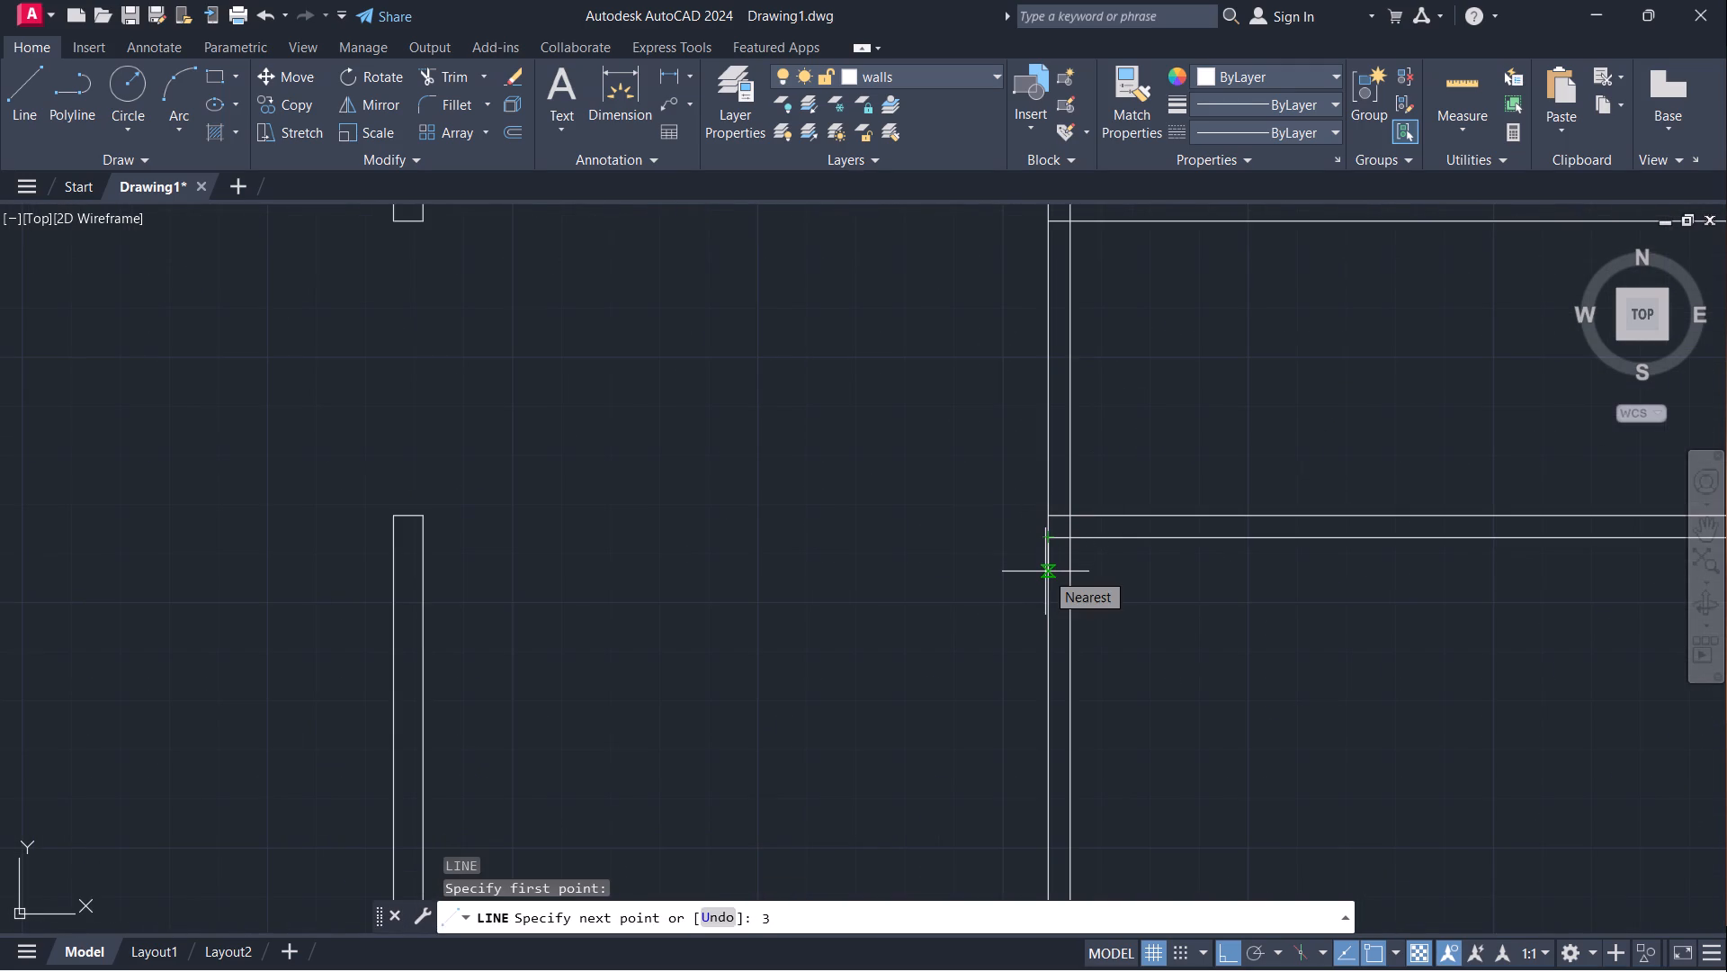
{"action": "key", "text": "Return"}
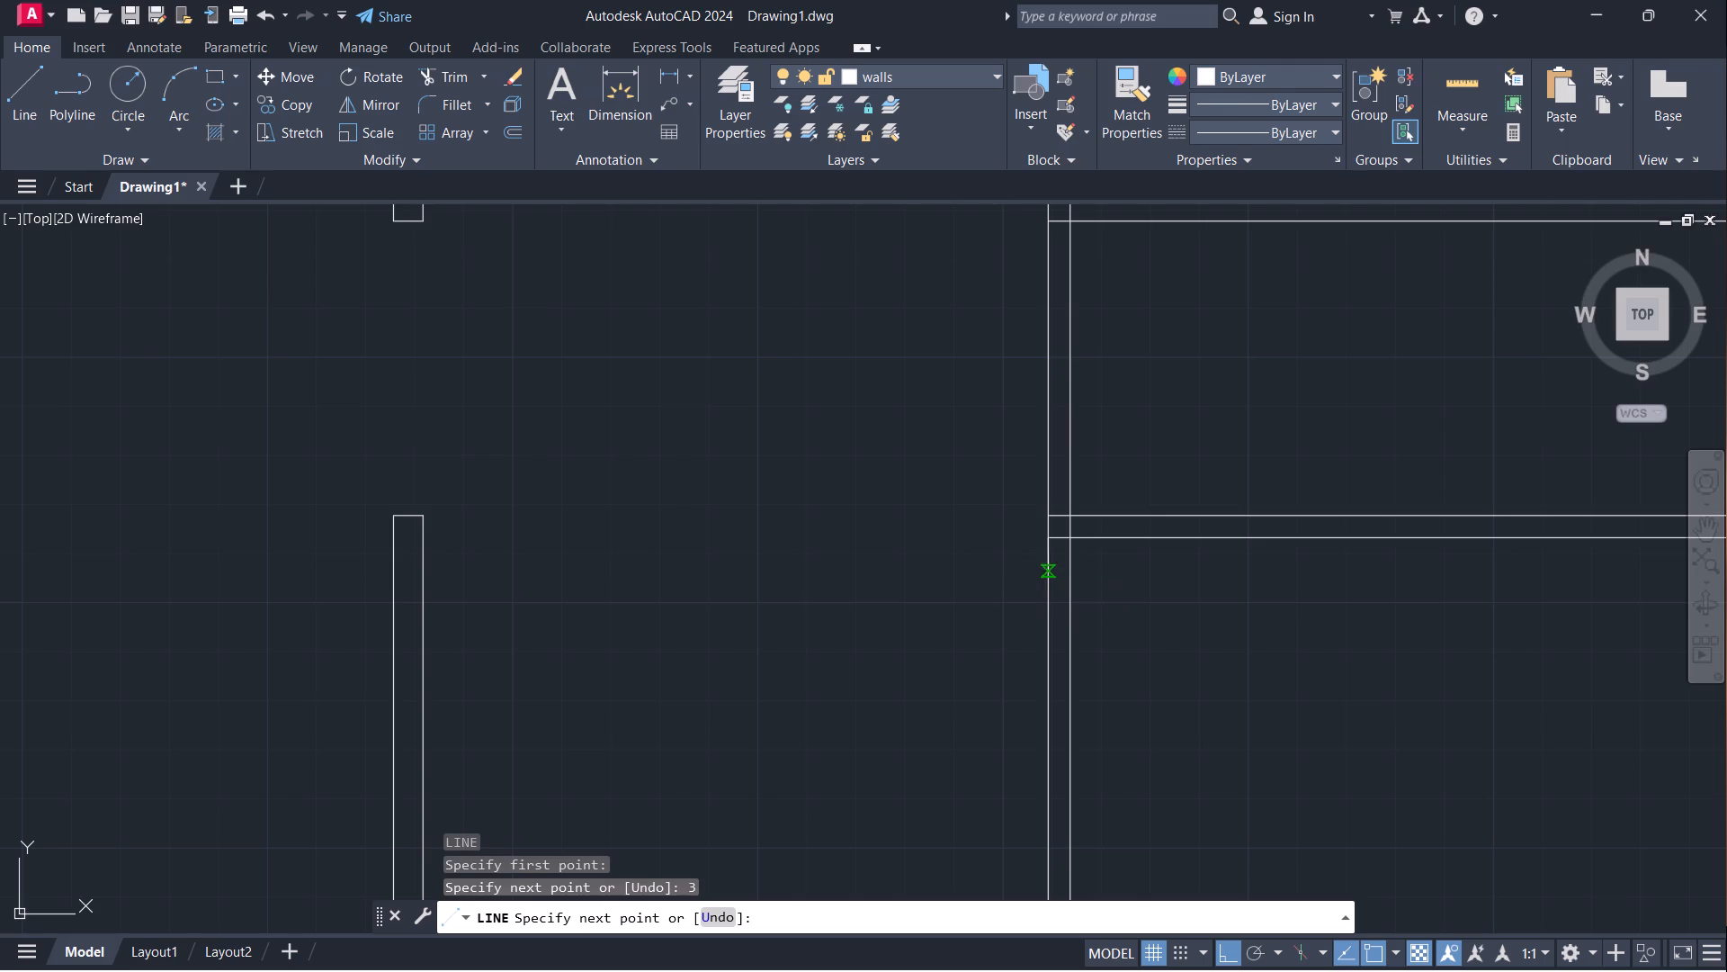
{"action": "left_click", "coordinate": [1070, 555]}
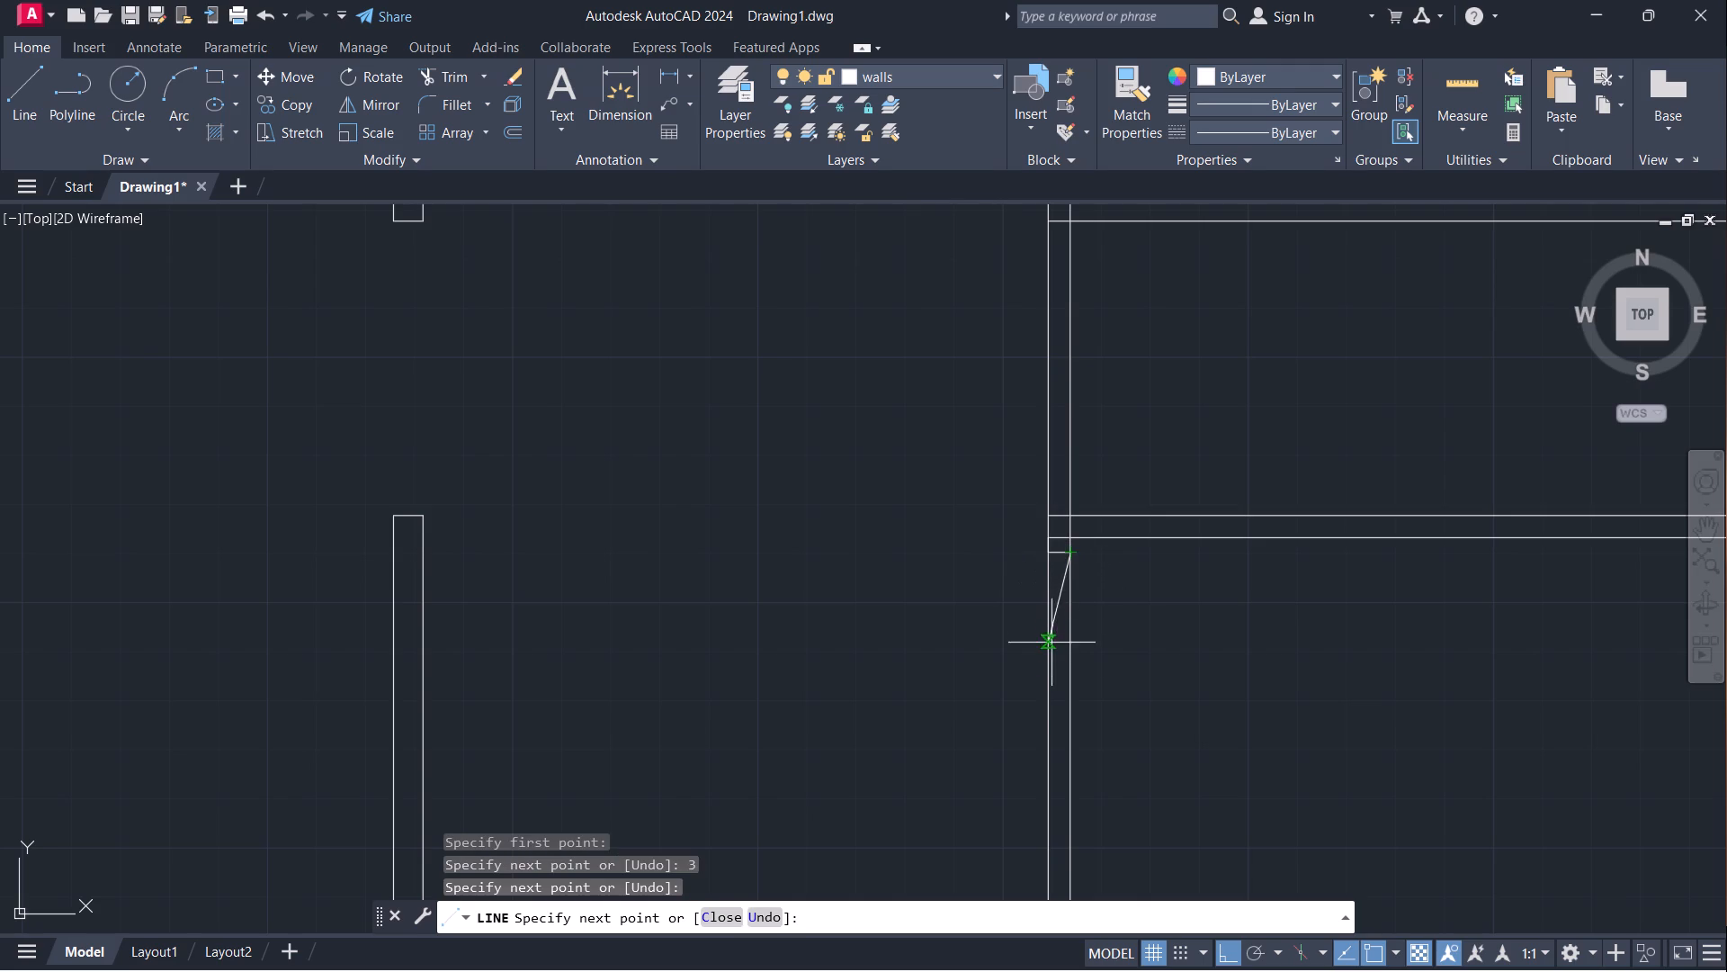
Continue 3' down the partition's right face from that jamb and draw the second door jamb across the wall.
{"action": "key", "text": "3"}
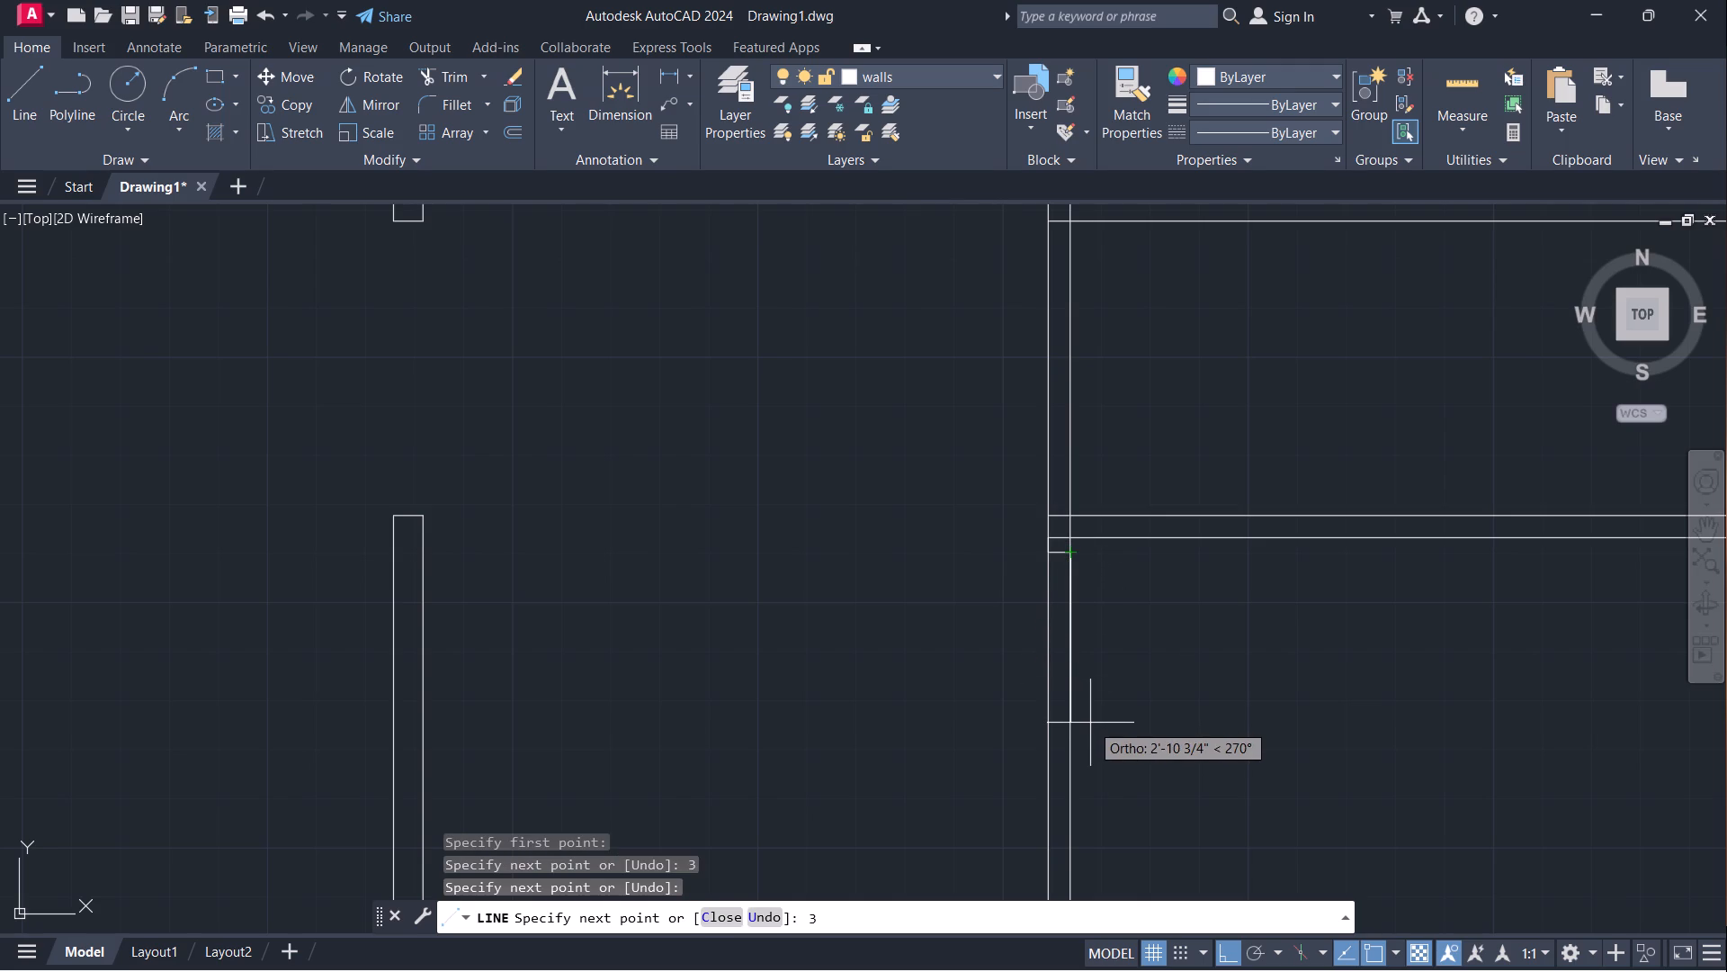
{"action": "key", "text": "apostrophe"}
{"action": "key", "text": "Return"}
{"action": "left_click", "coordinate": [1046, 729]}
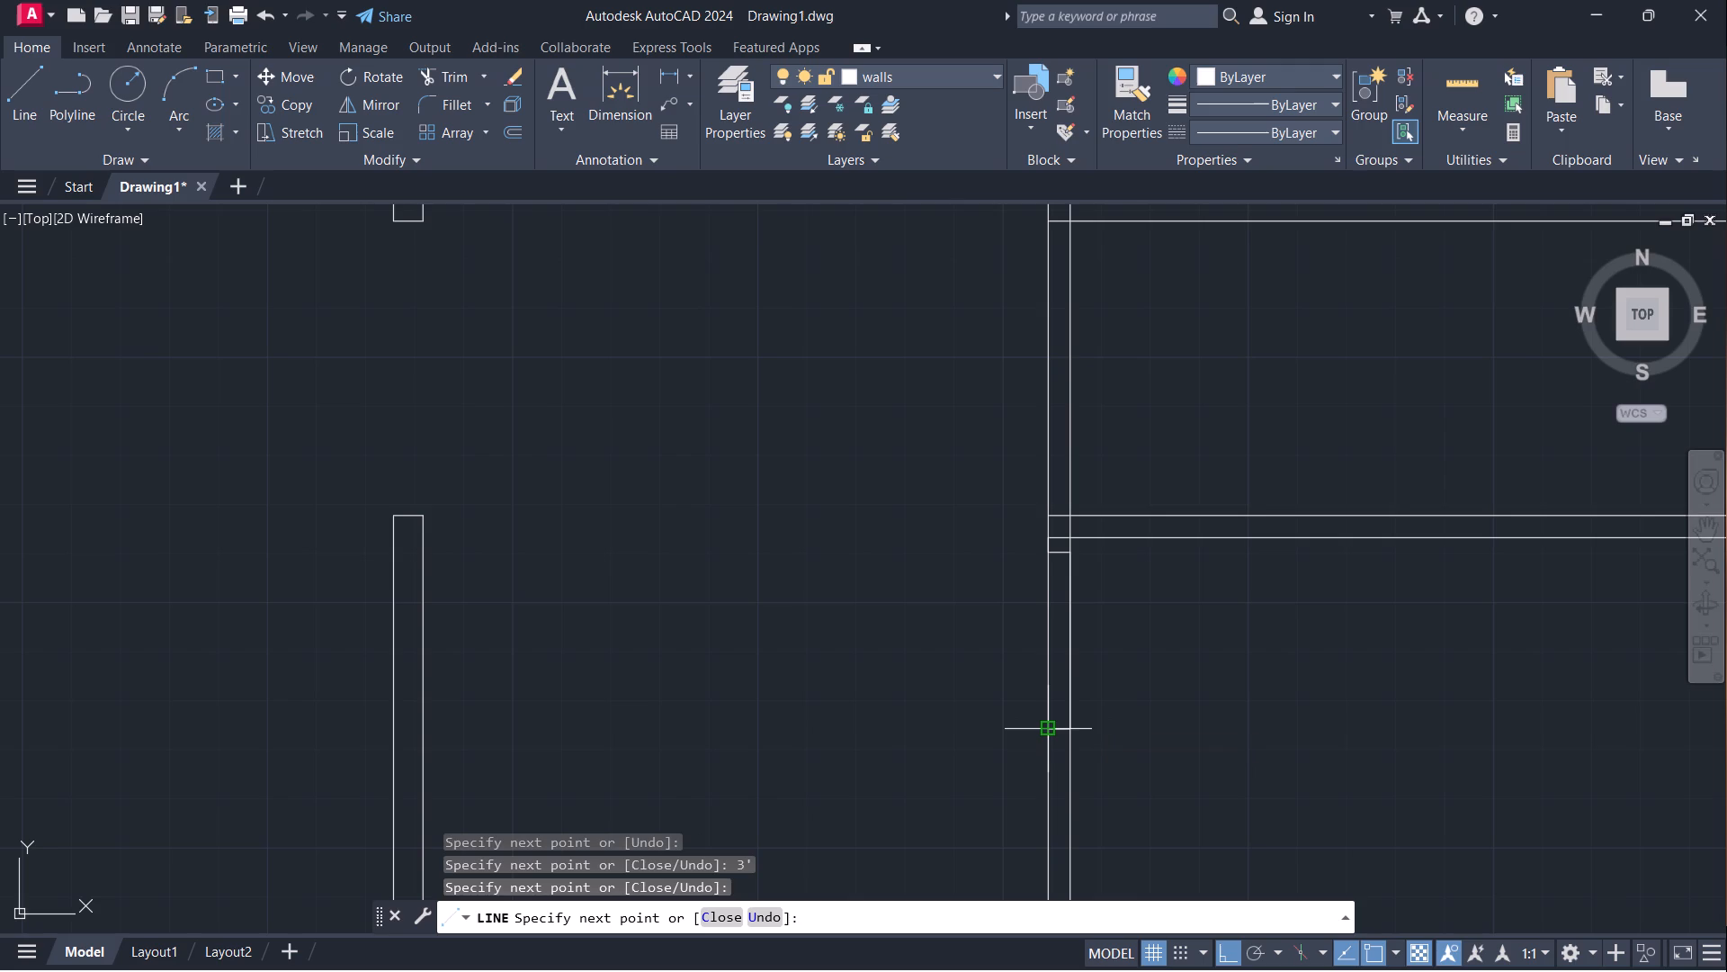
{"action": "key", "text": "Escape"}
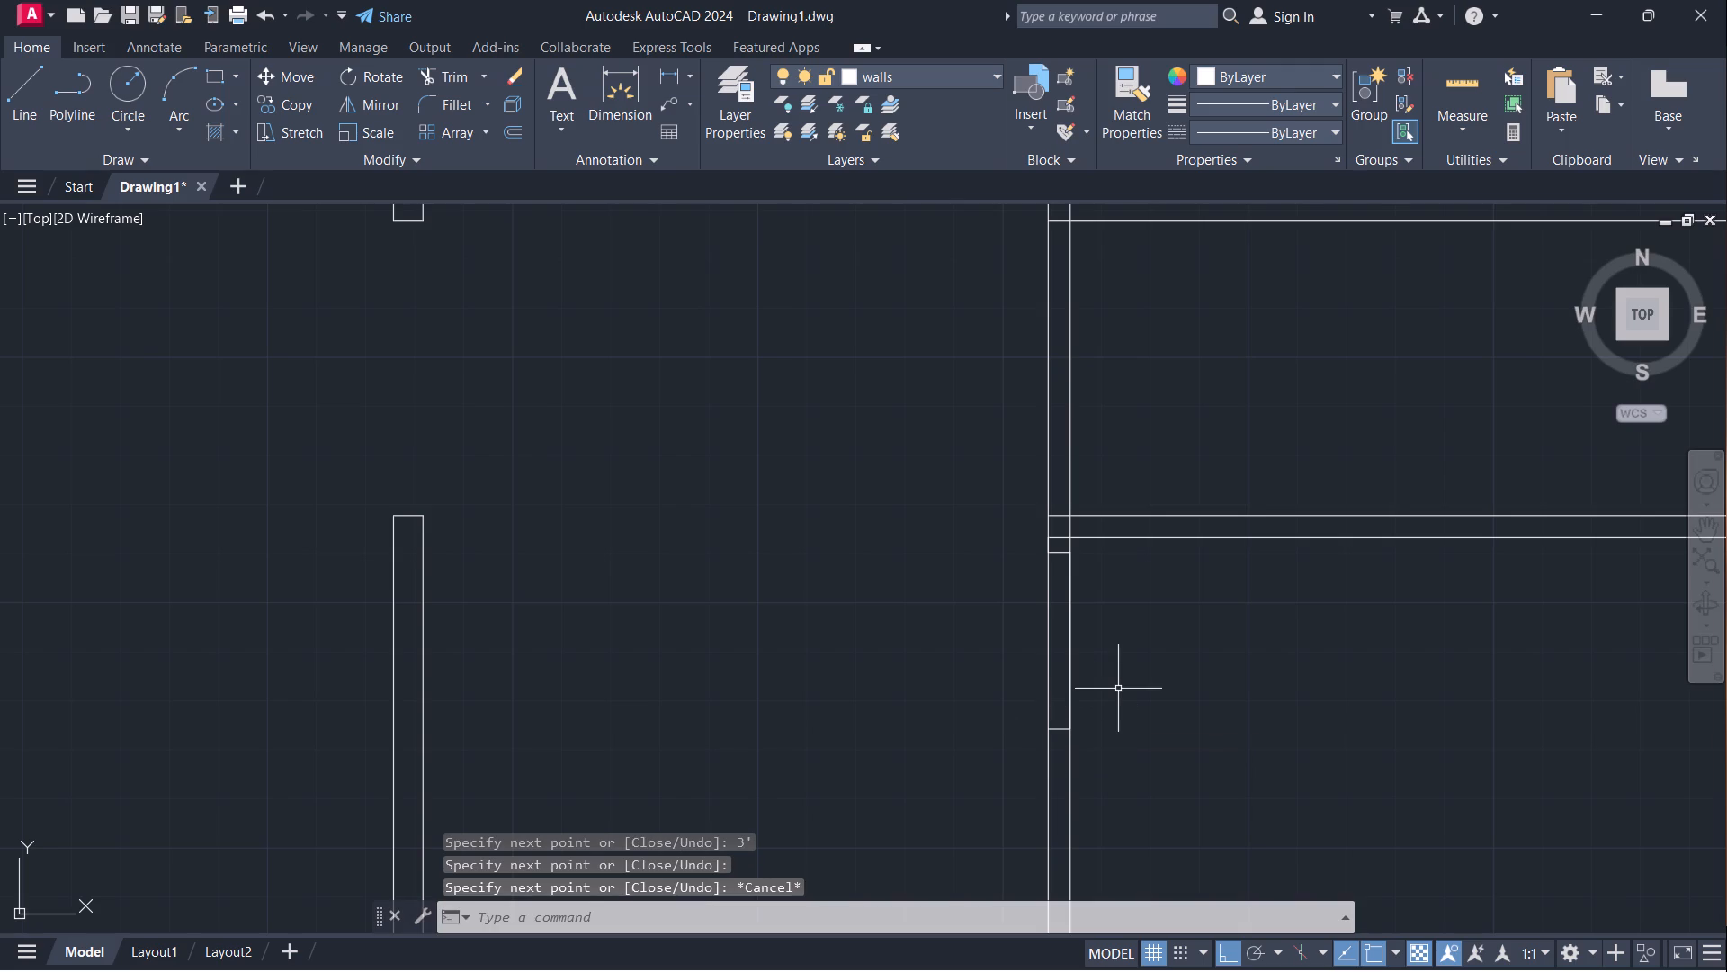
Trim the vertical partition's faces between both pairs of door jambs to open the two doorways above and below the middle right room.
{"action": "scroll", "coordinate": [1185, 661], "scroll_direction": "down", "scroll_amount": 1}
{"action": "middle_click_drag", "start_coordinate": [1186, 657], "coordinate": [1148, 717]}
{"action": "type", "text": "tr"}
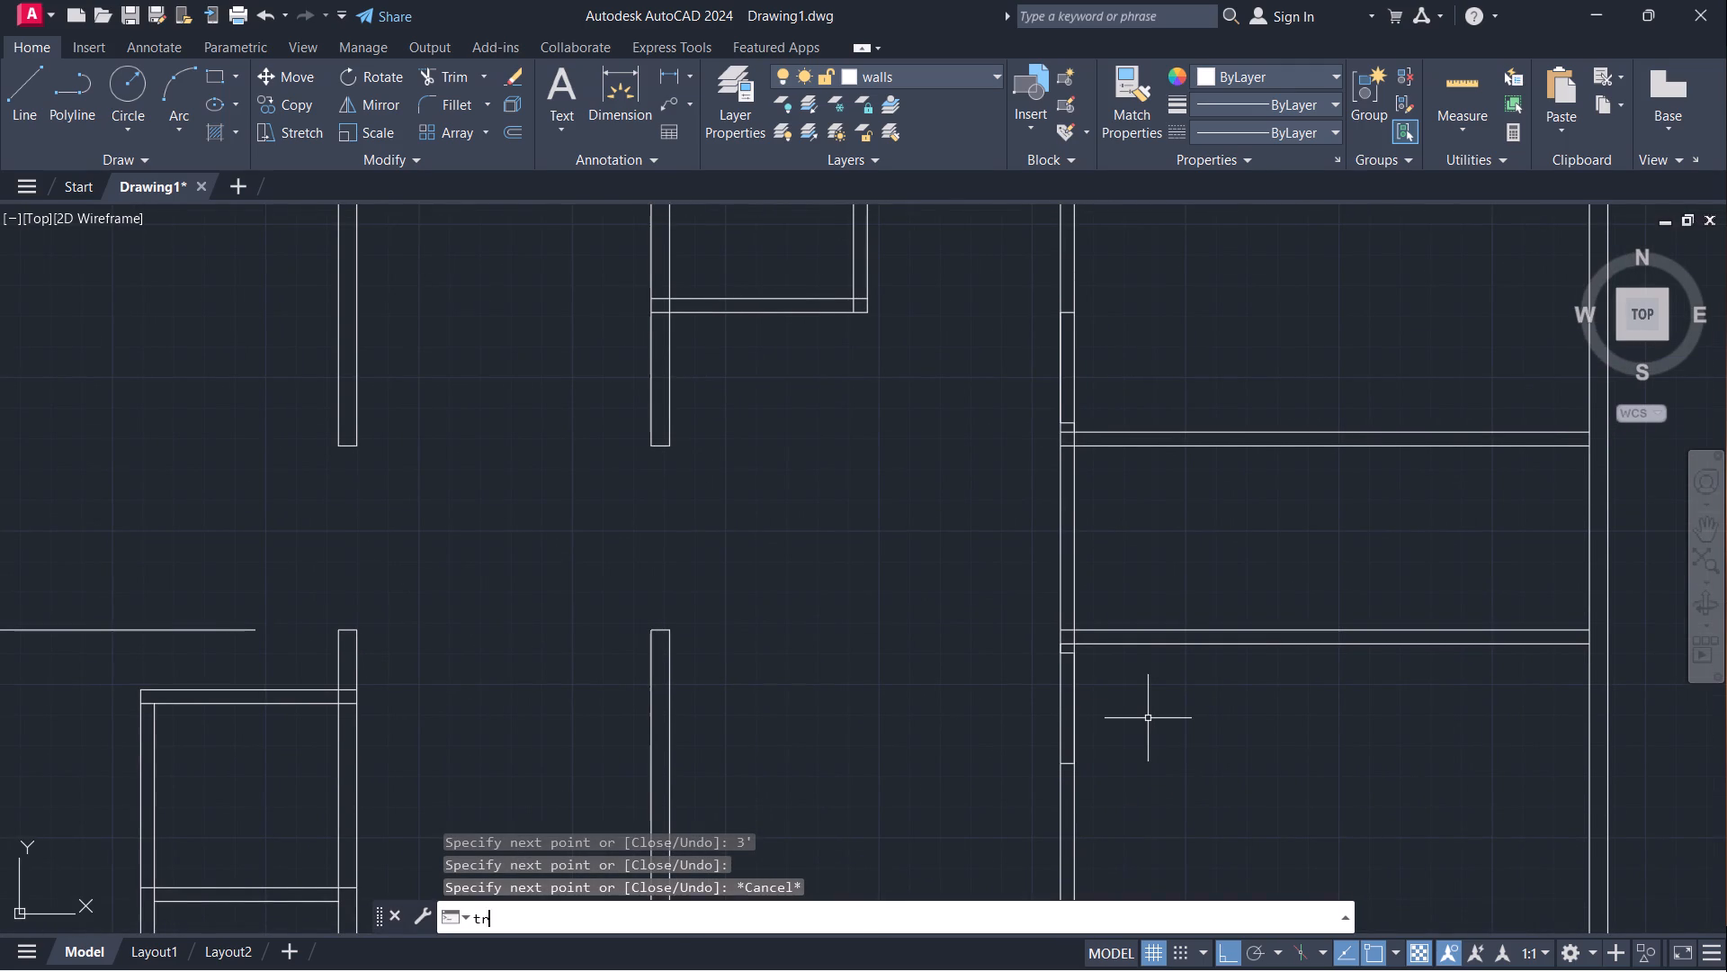
{"action": "key", "text": "Return"}
{"action": "left_click_drag", "start_coordinate": [1111, 373], "coordinate": [1083, 381]}
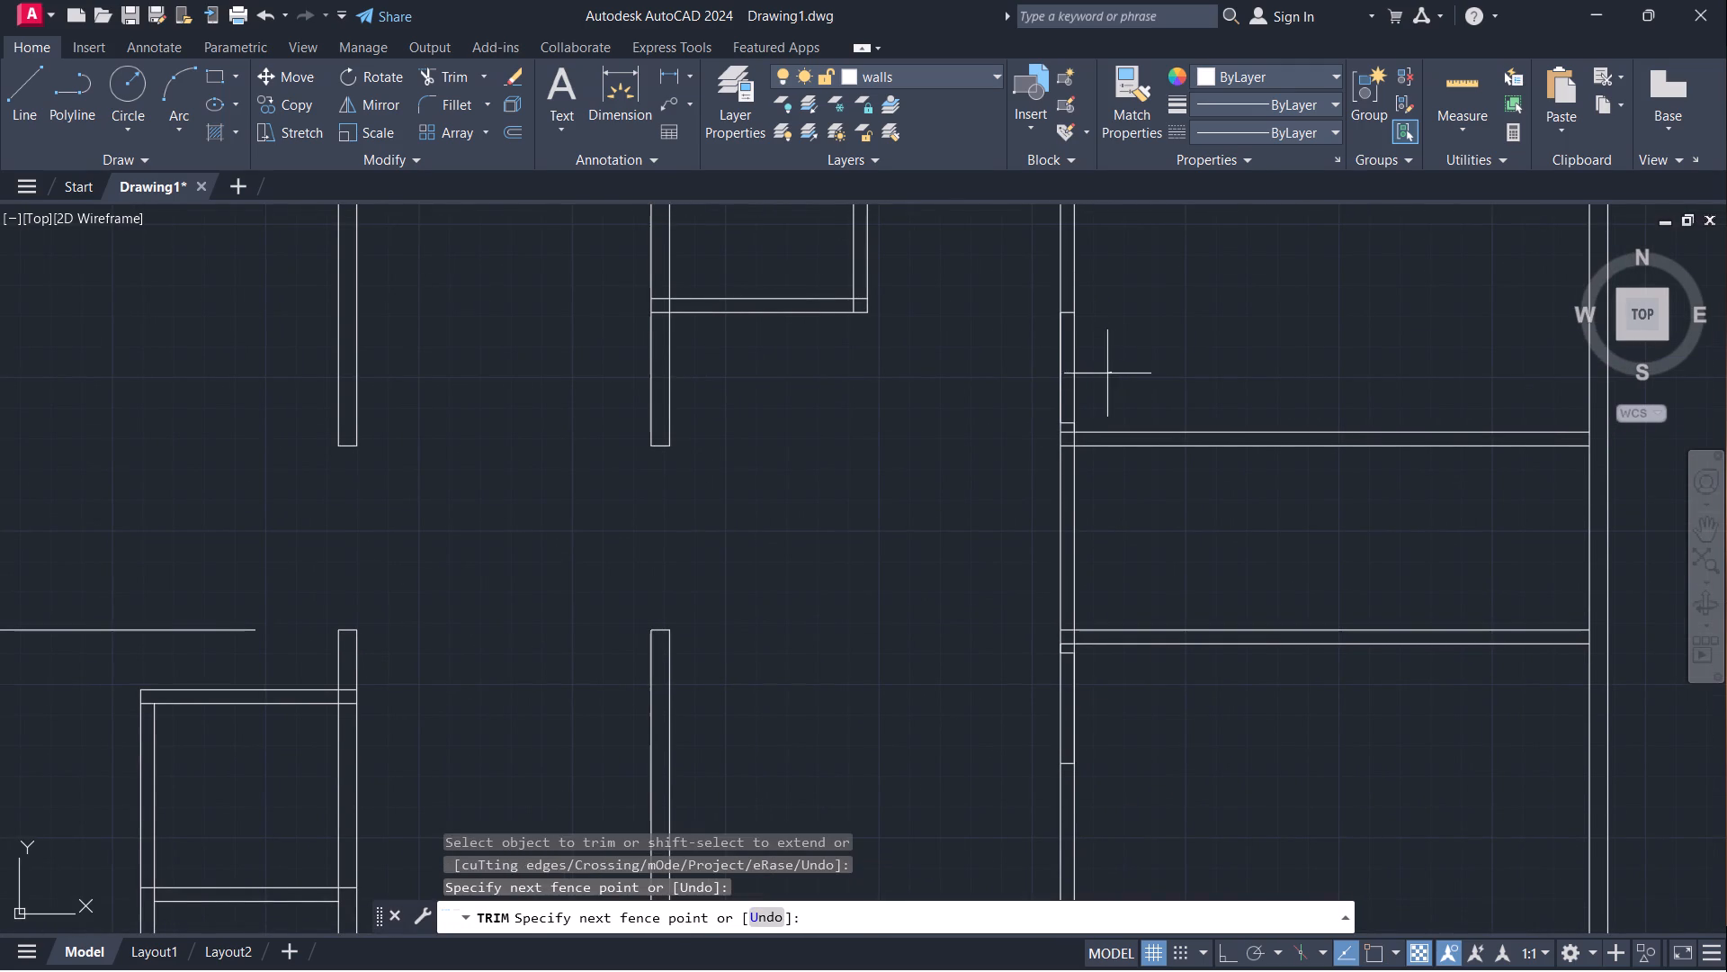
{"action": "left_click_drag", "start_coordinate": [1083, 381], "coordinate": [1019, 400]}
{"action": "left_click_drag", "start_coordinate": [1105, 688], "coordinate": [1009, 702]}
{"action": "left_click_drag", "start_coordinate": [1009, 702], "coordinate": [998, 703]}
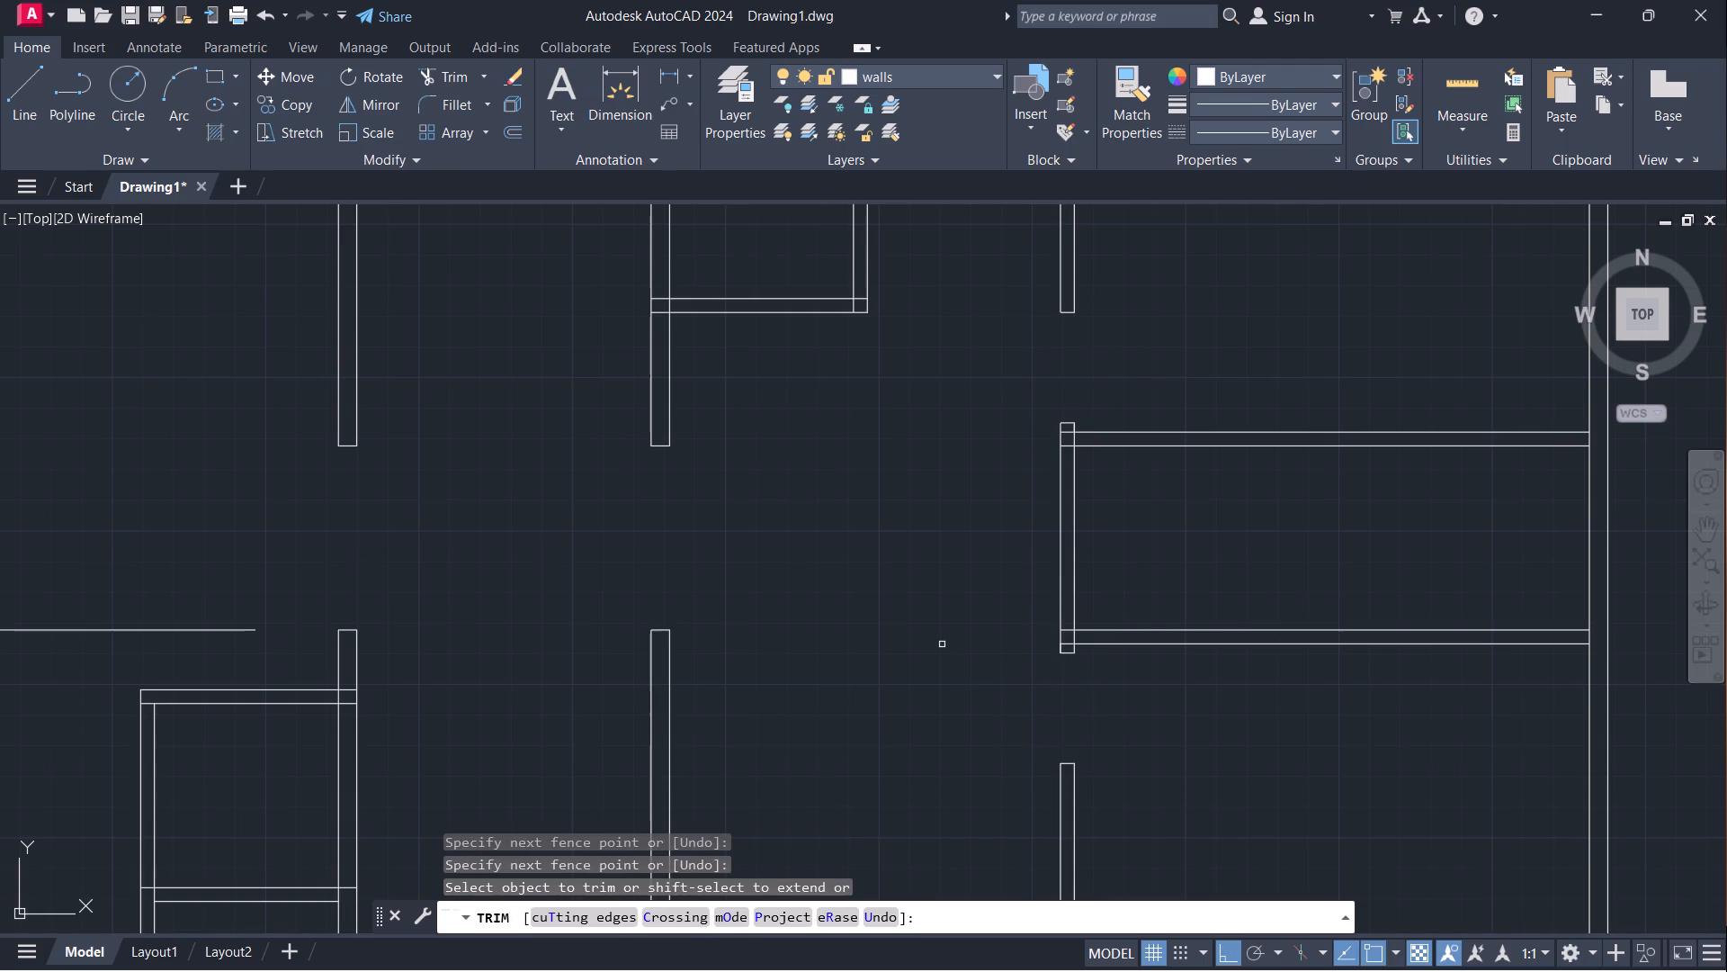
{"action": "key", "text": "Escape"}
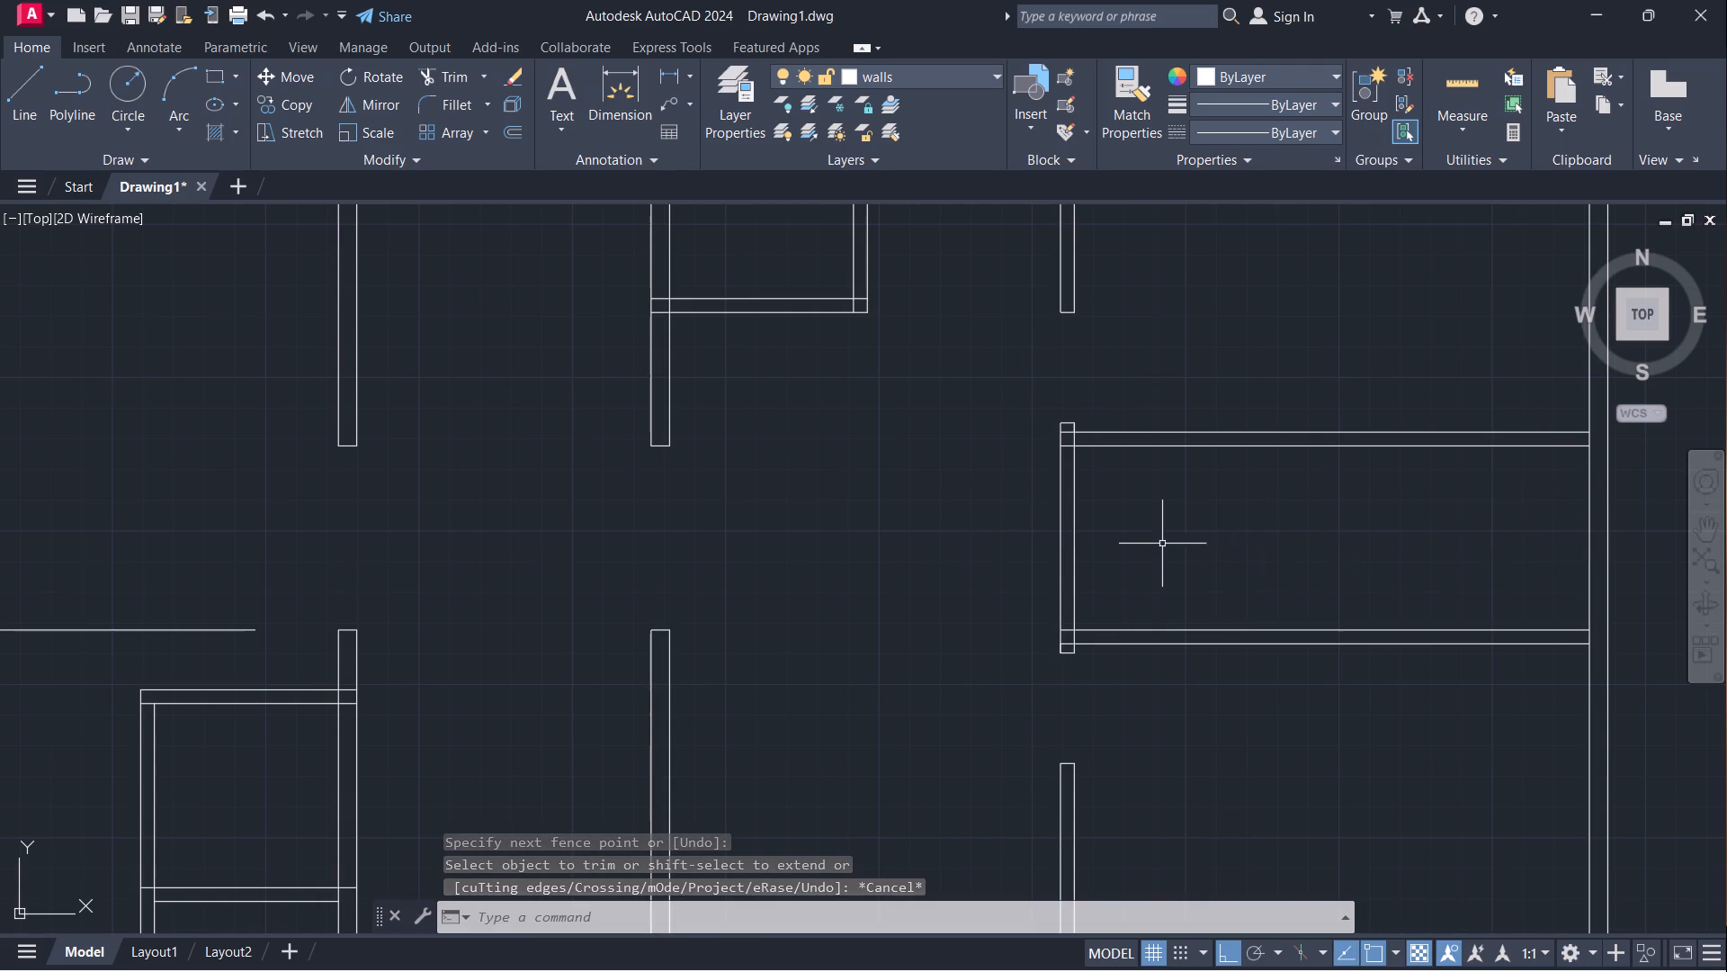
Offset the right face of the middle right room's vertical partition 7' to the right, into the room.
{"action": "left_click", "coordinate": [1075, 524]}
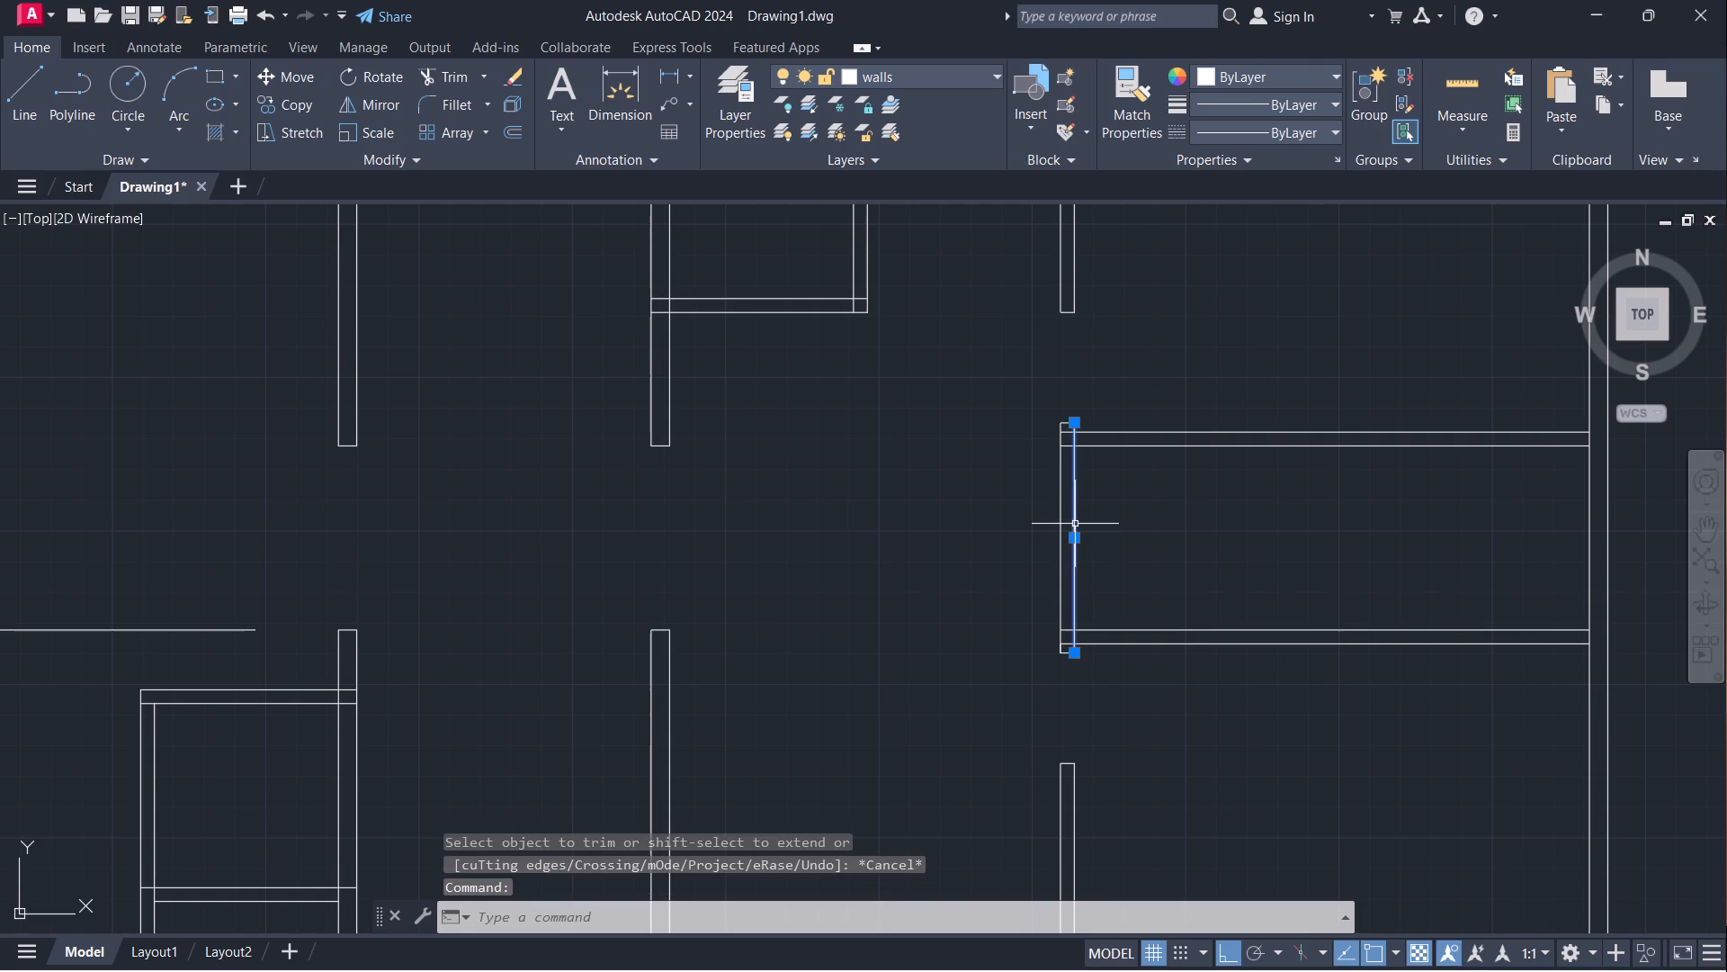
{"action": "key", "text": "o"}
{"action": "key", "text": "Return"}
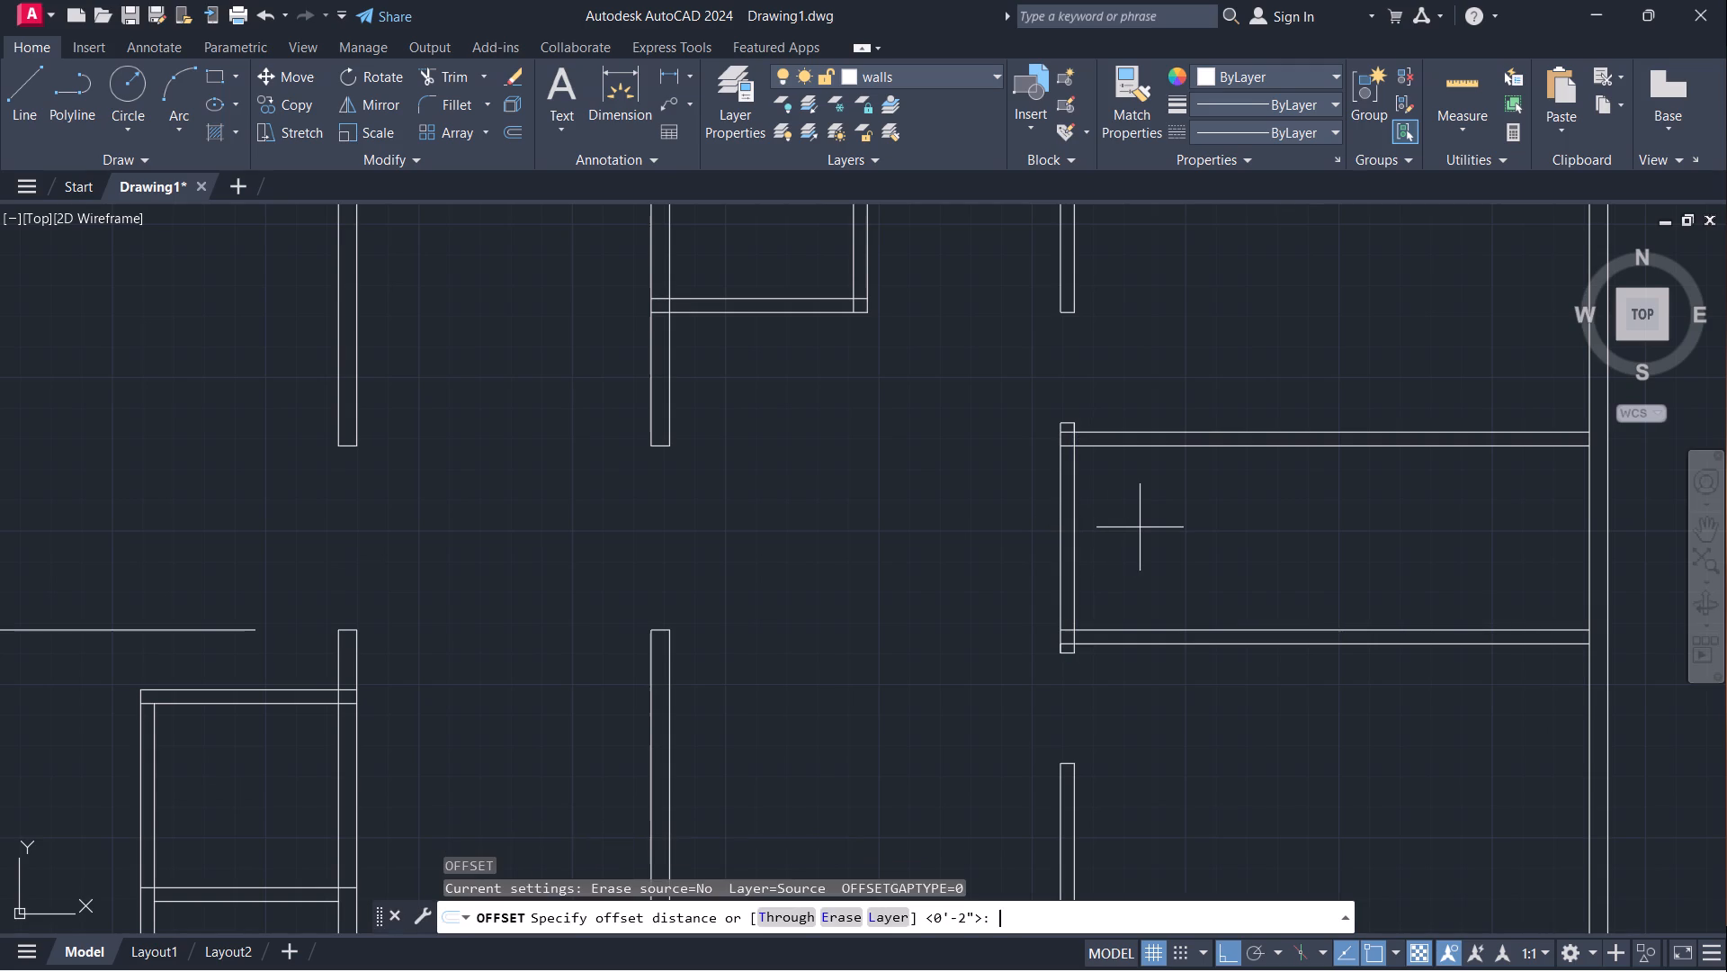
{"action": "left_click", "coordinate": [1072, 544]}
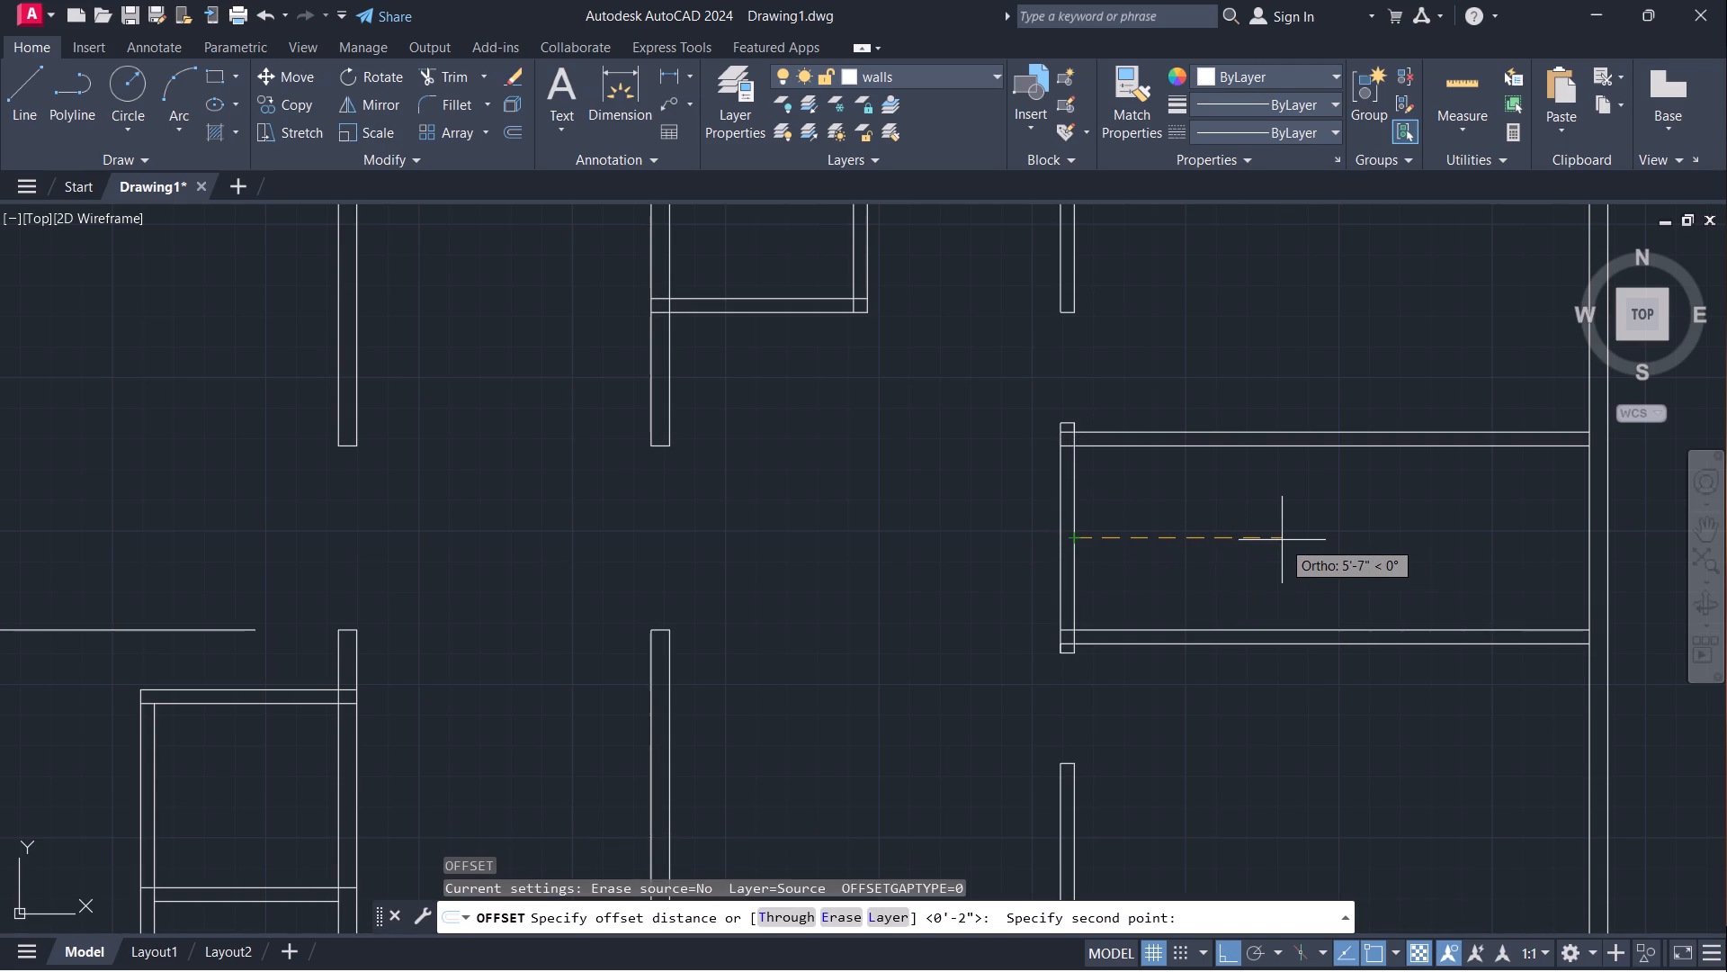
{"action": "type", "text": "7'"}
{"action": "key", "text": "Return"}
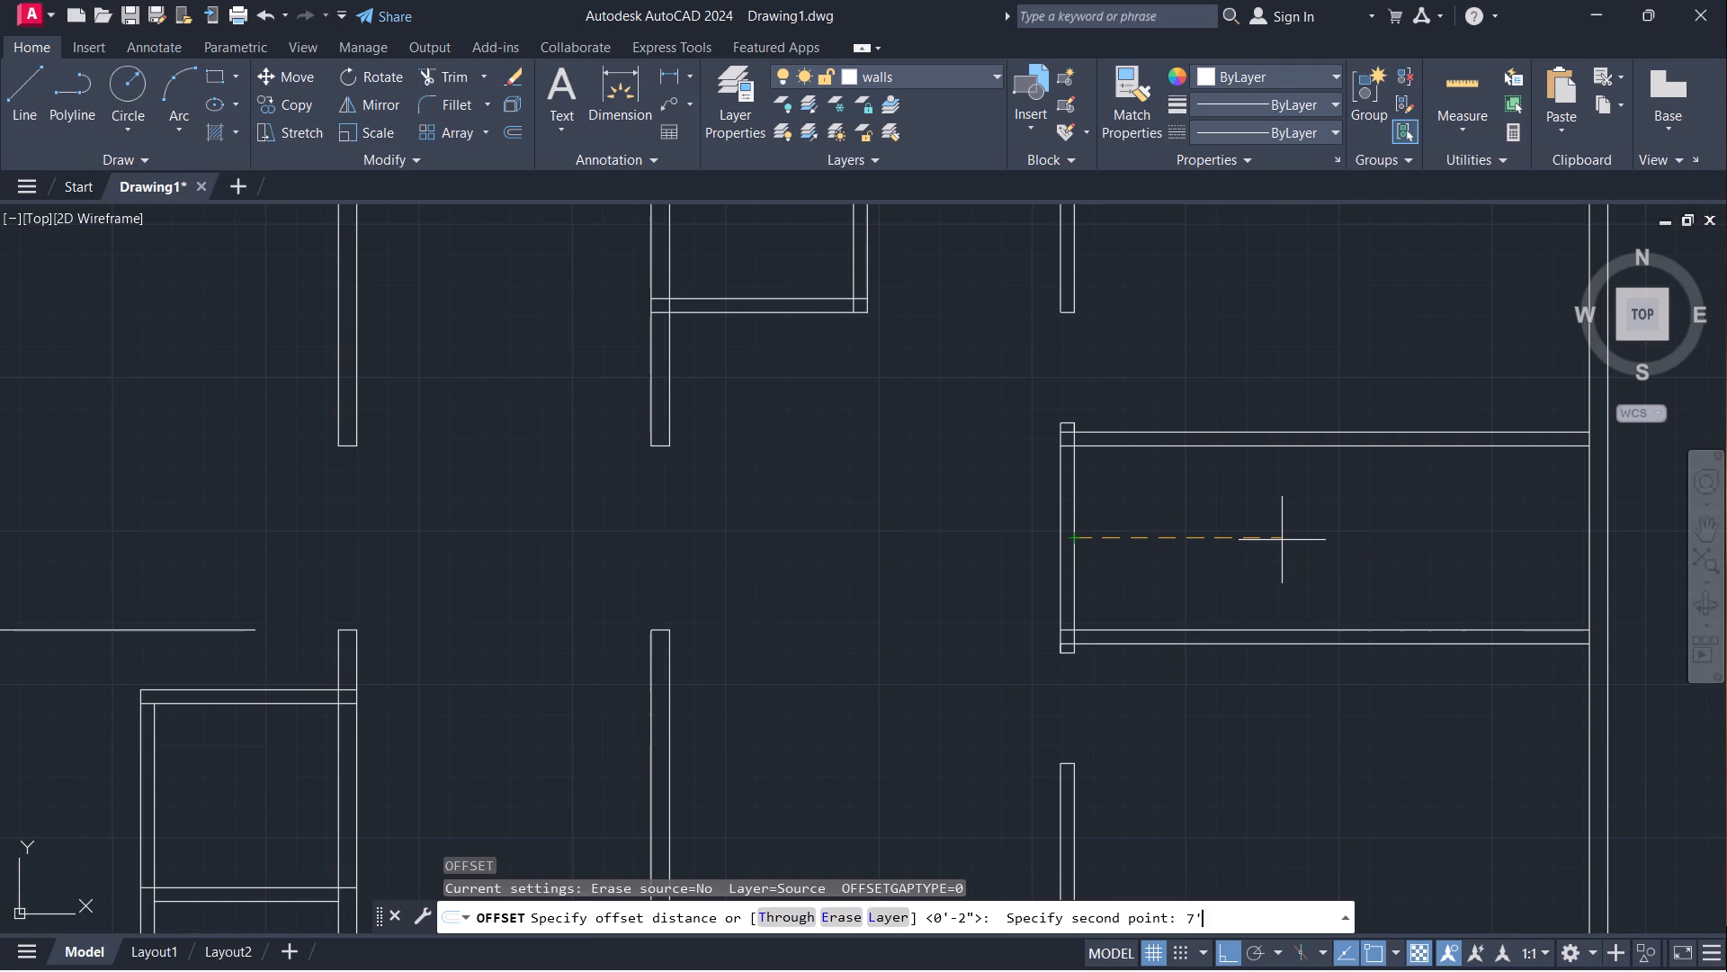
{"action": "left_click", "coordinate": [1396, 539]}
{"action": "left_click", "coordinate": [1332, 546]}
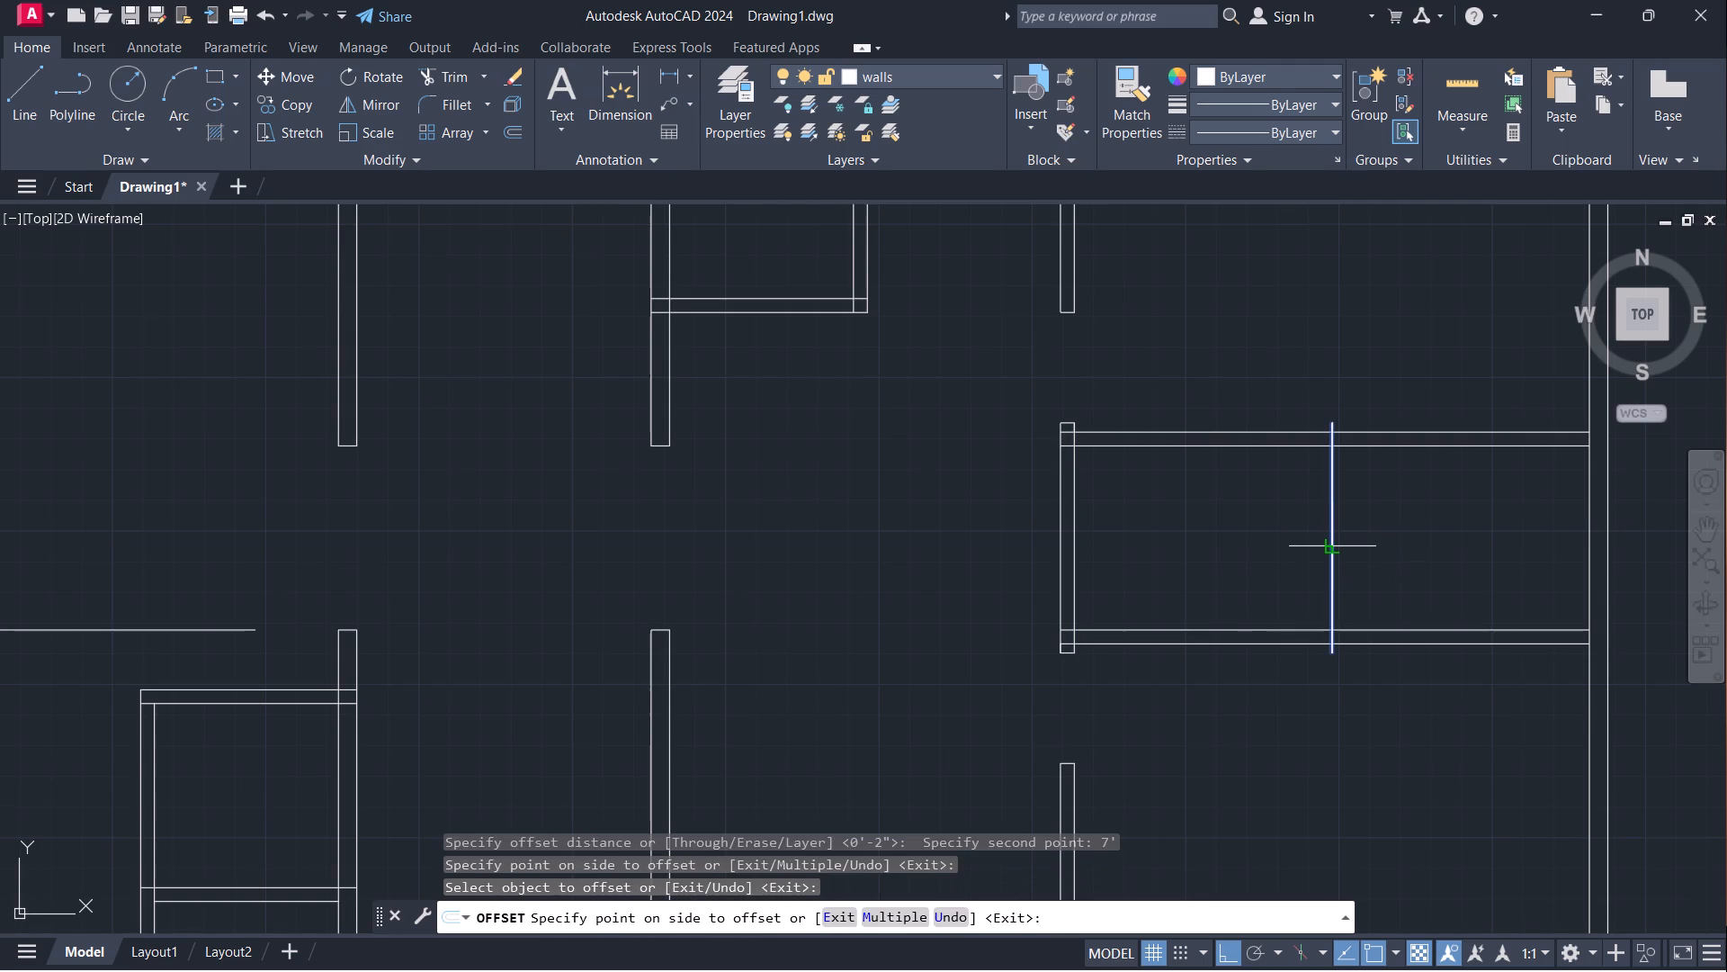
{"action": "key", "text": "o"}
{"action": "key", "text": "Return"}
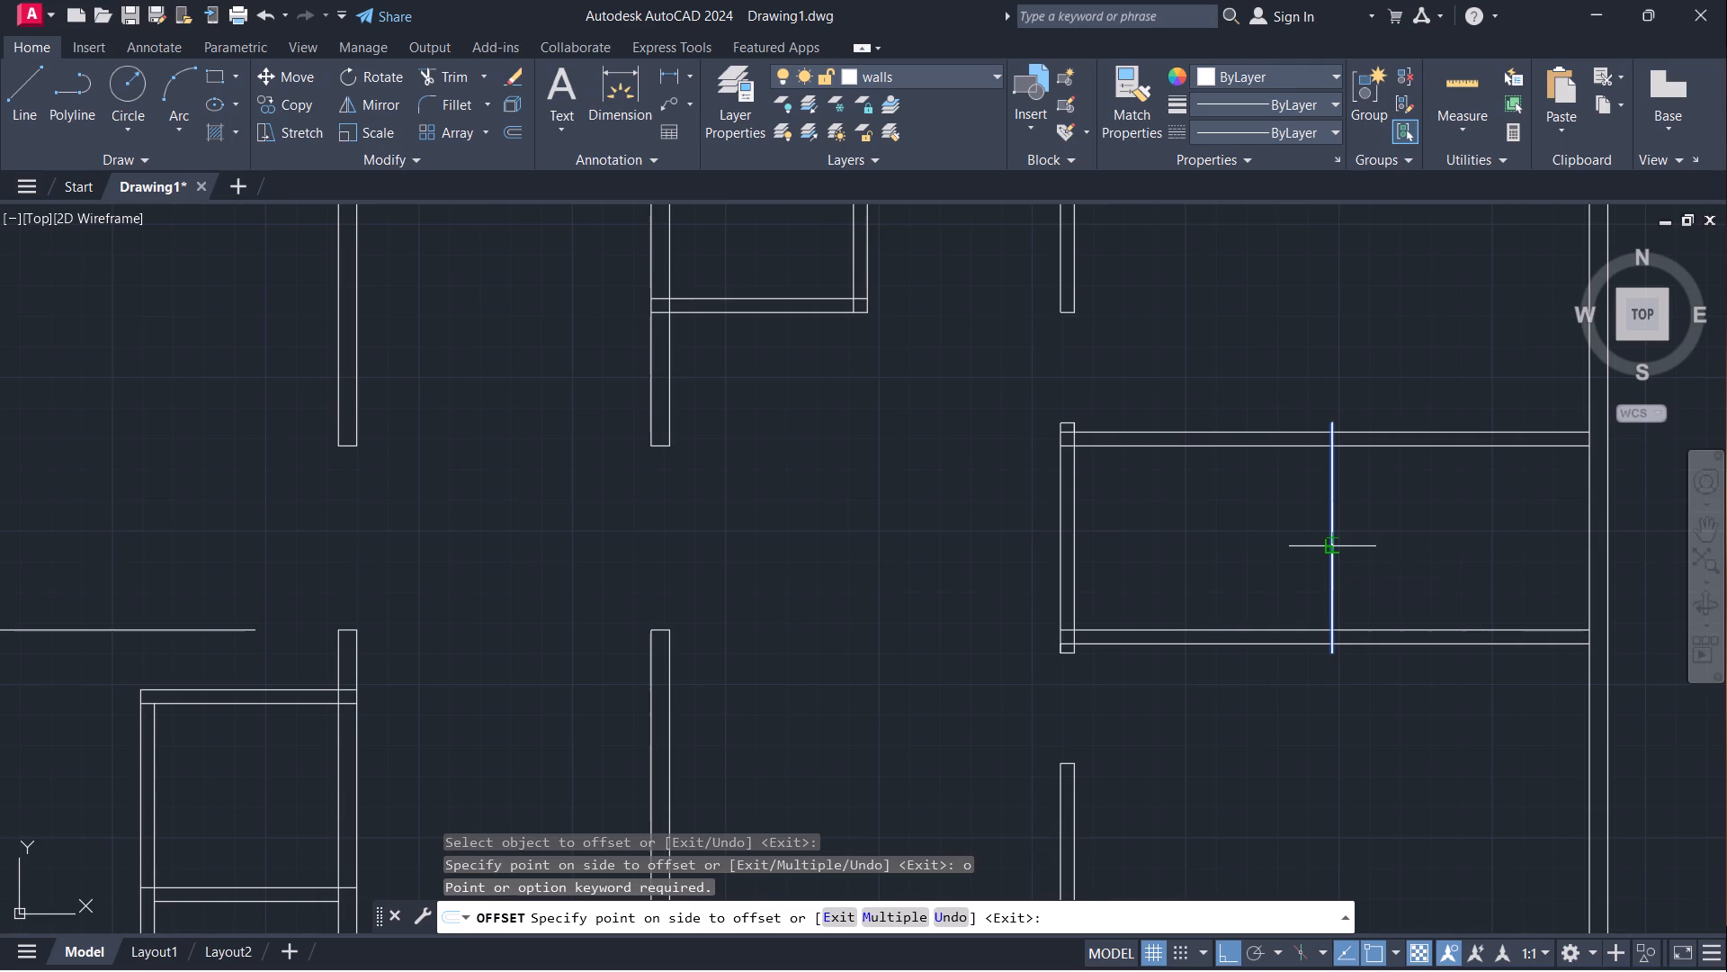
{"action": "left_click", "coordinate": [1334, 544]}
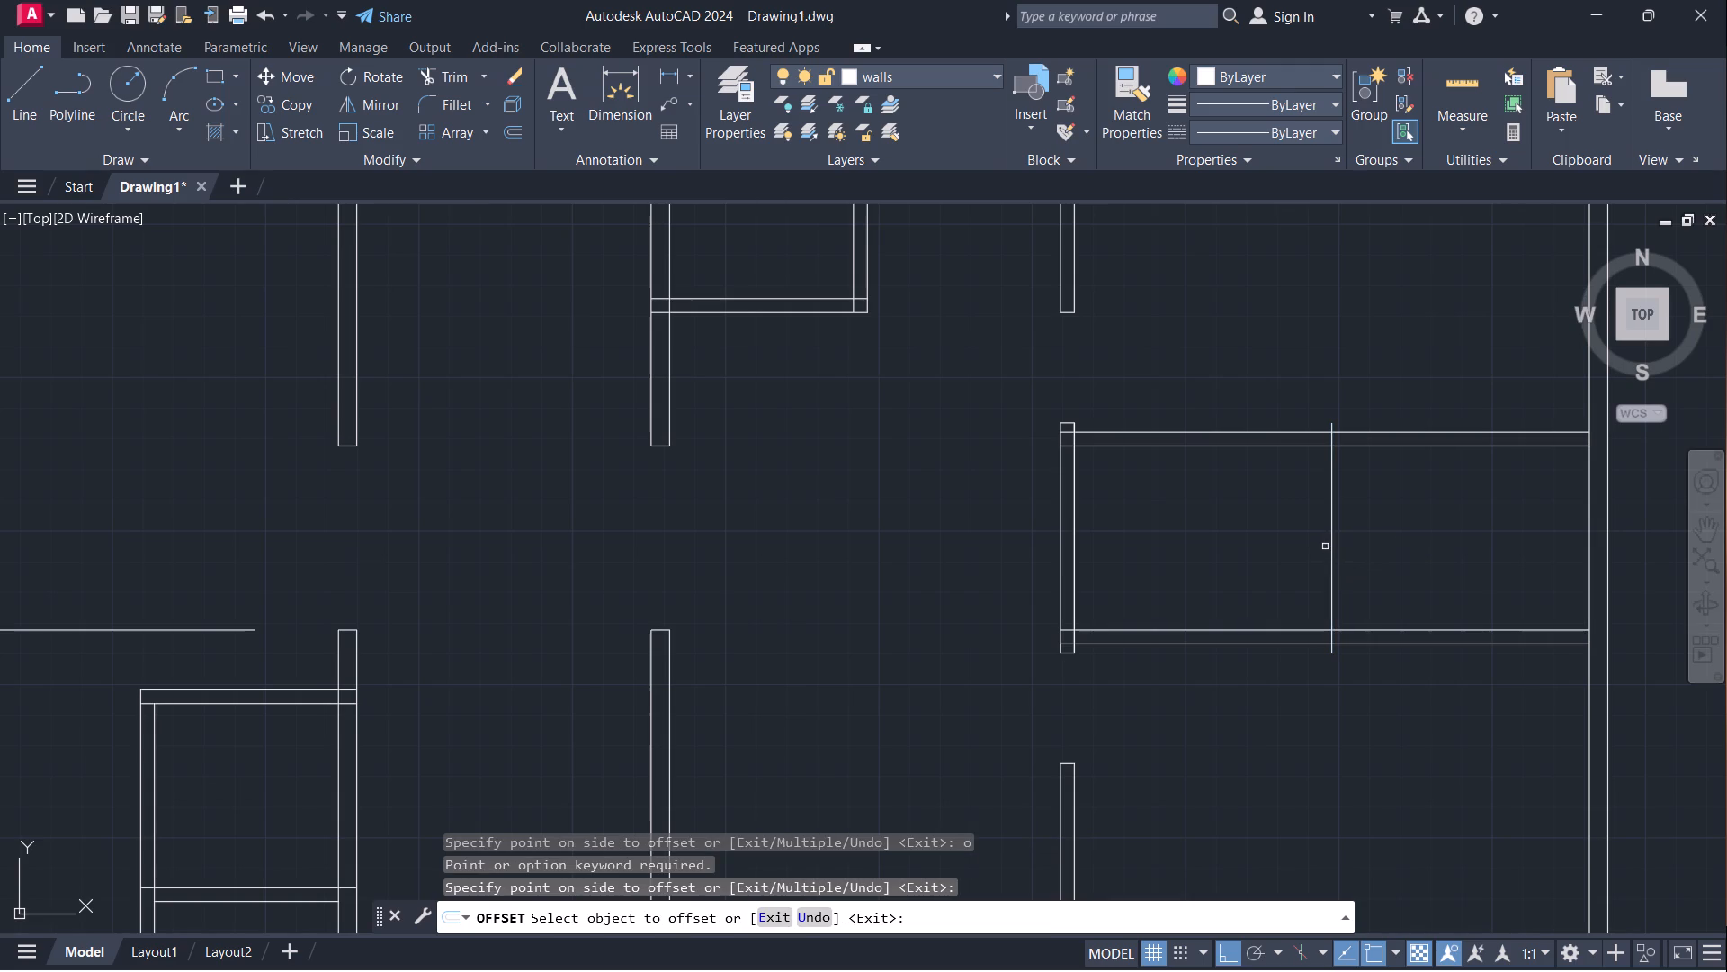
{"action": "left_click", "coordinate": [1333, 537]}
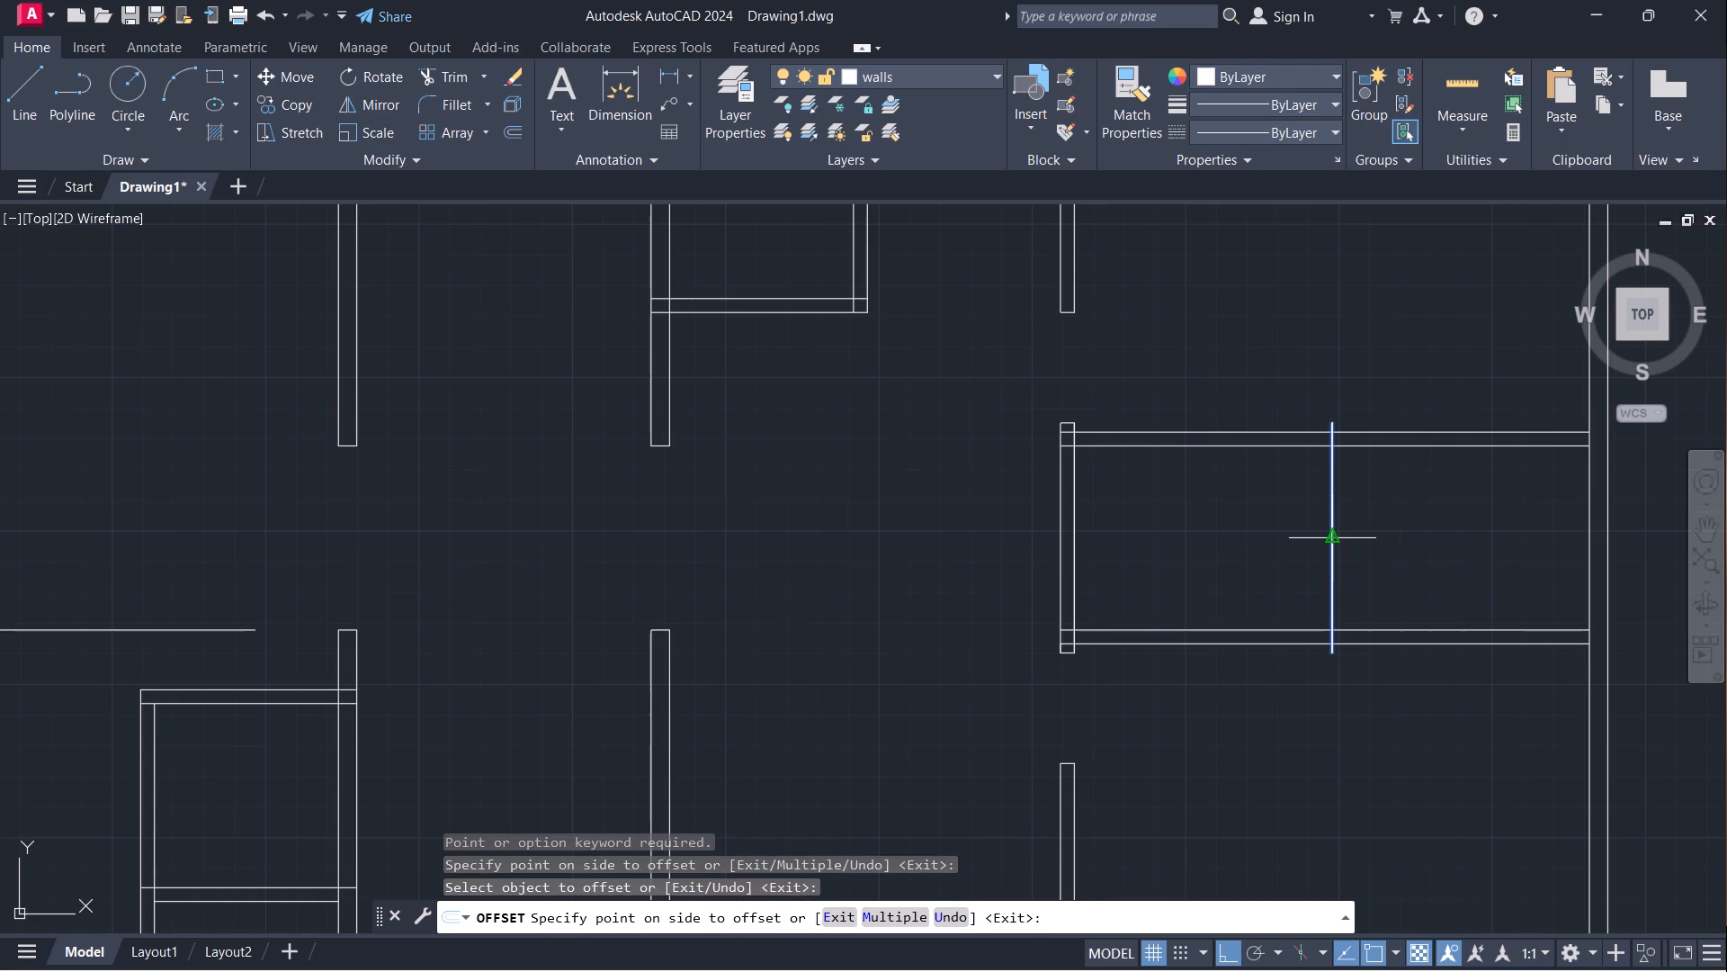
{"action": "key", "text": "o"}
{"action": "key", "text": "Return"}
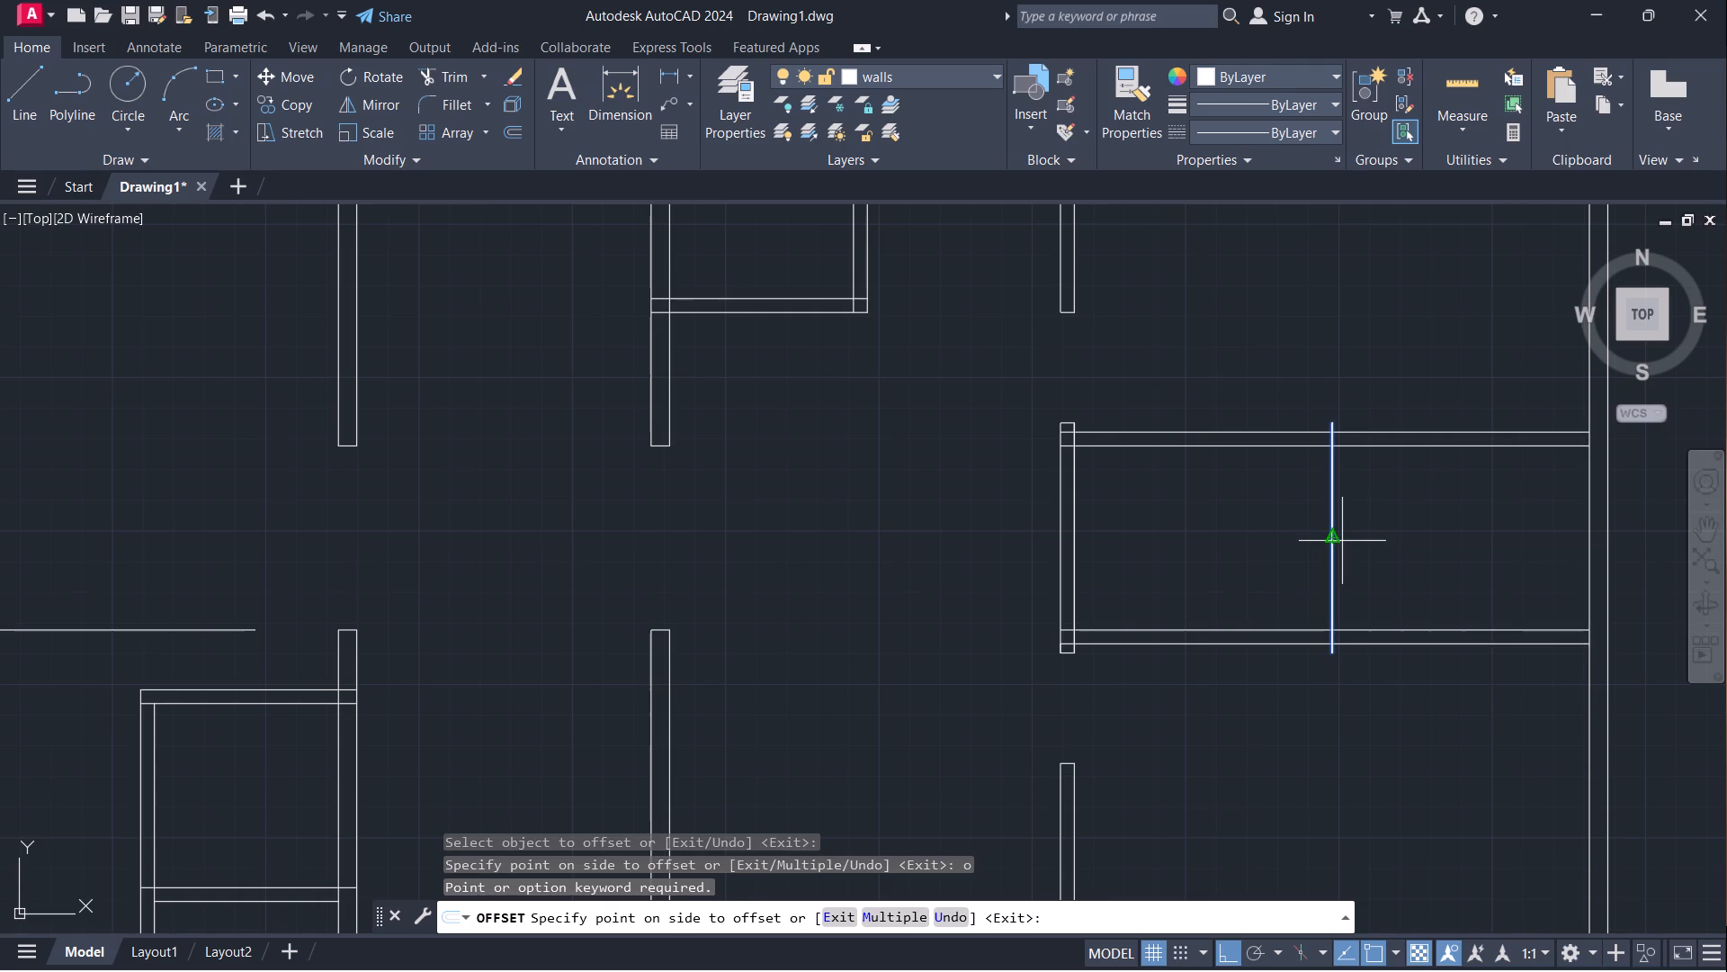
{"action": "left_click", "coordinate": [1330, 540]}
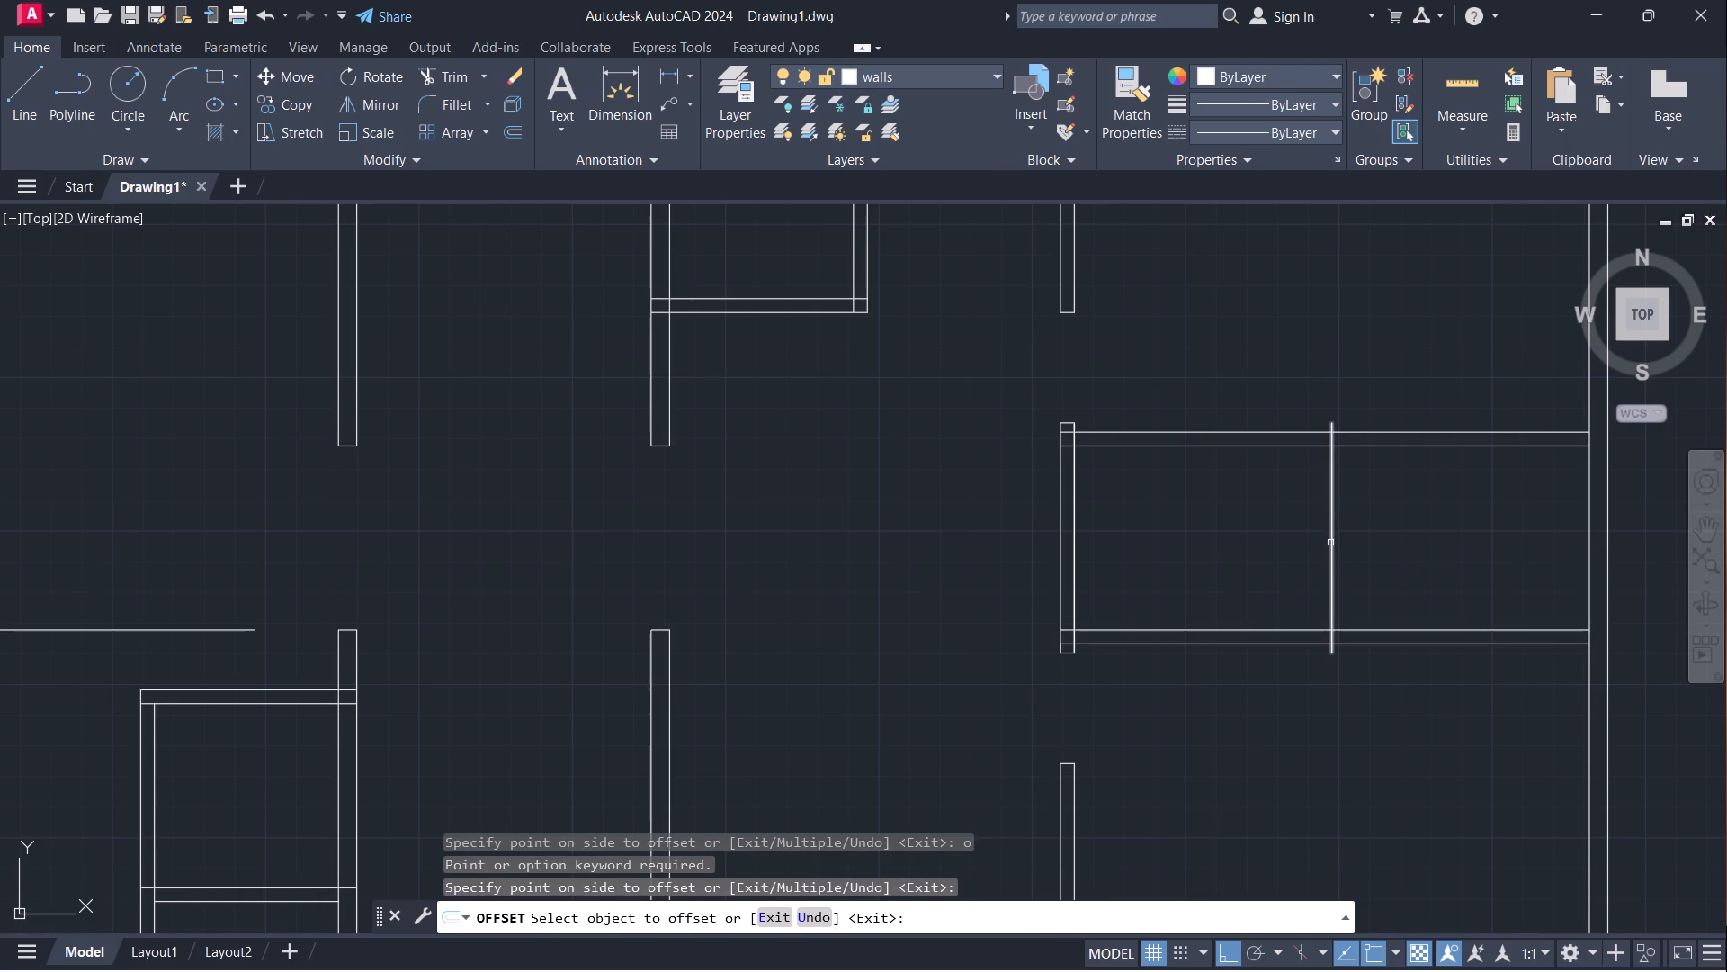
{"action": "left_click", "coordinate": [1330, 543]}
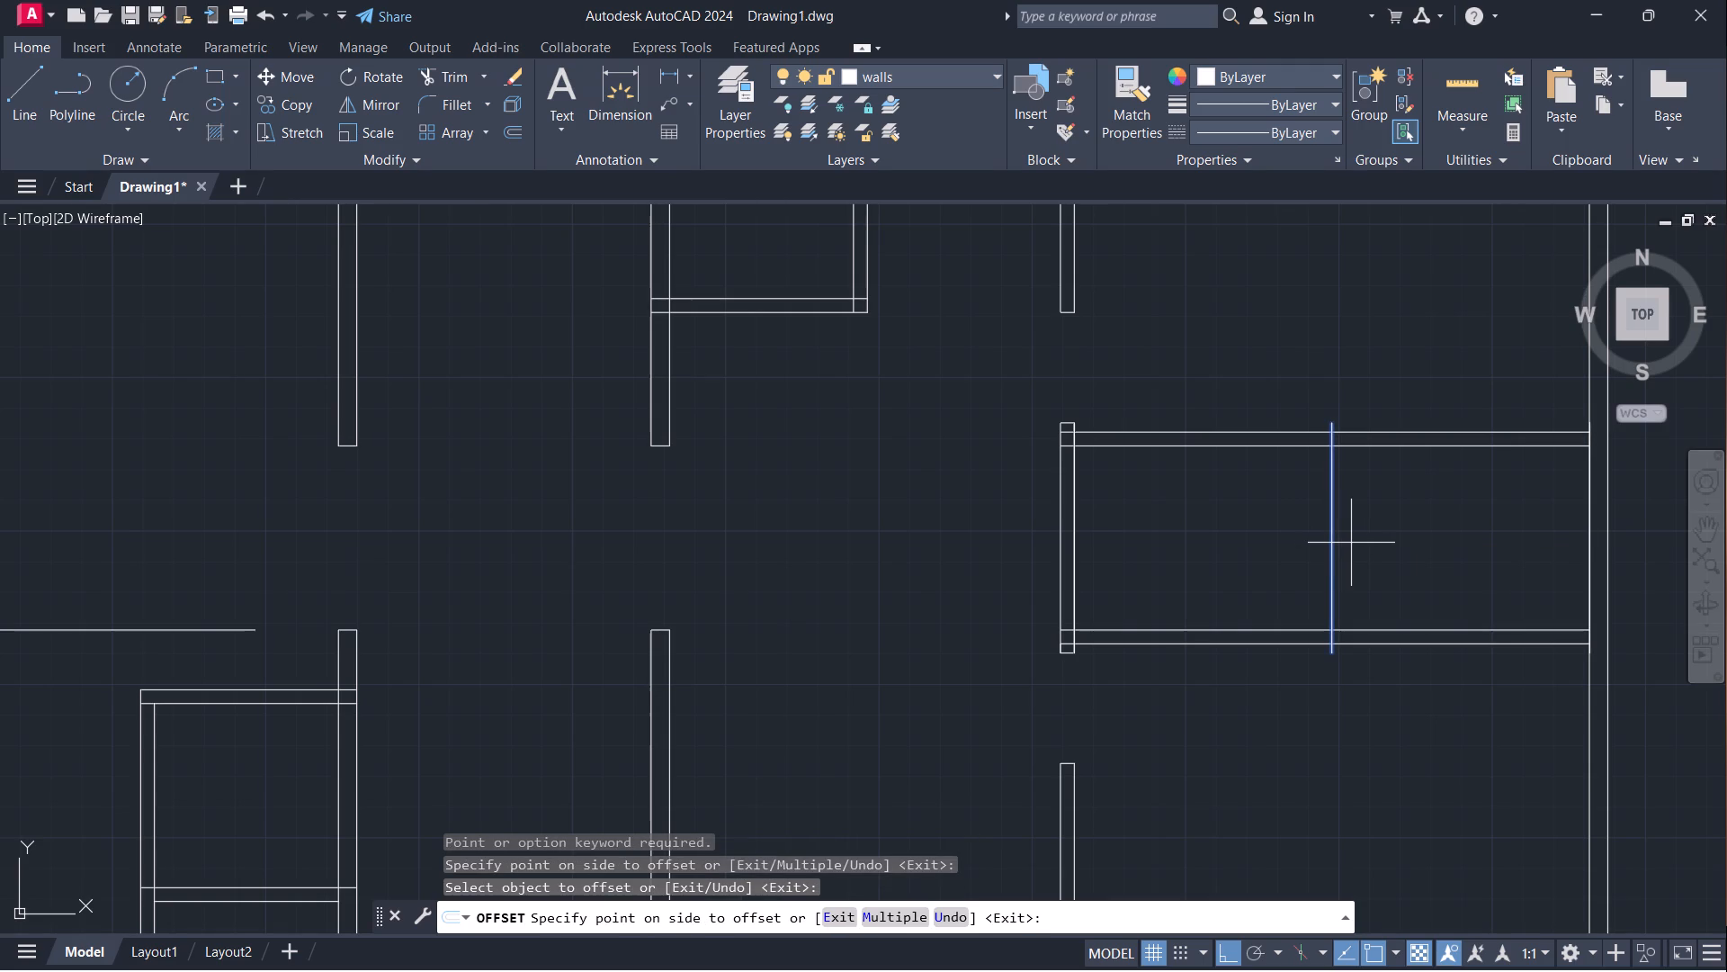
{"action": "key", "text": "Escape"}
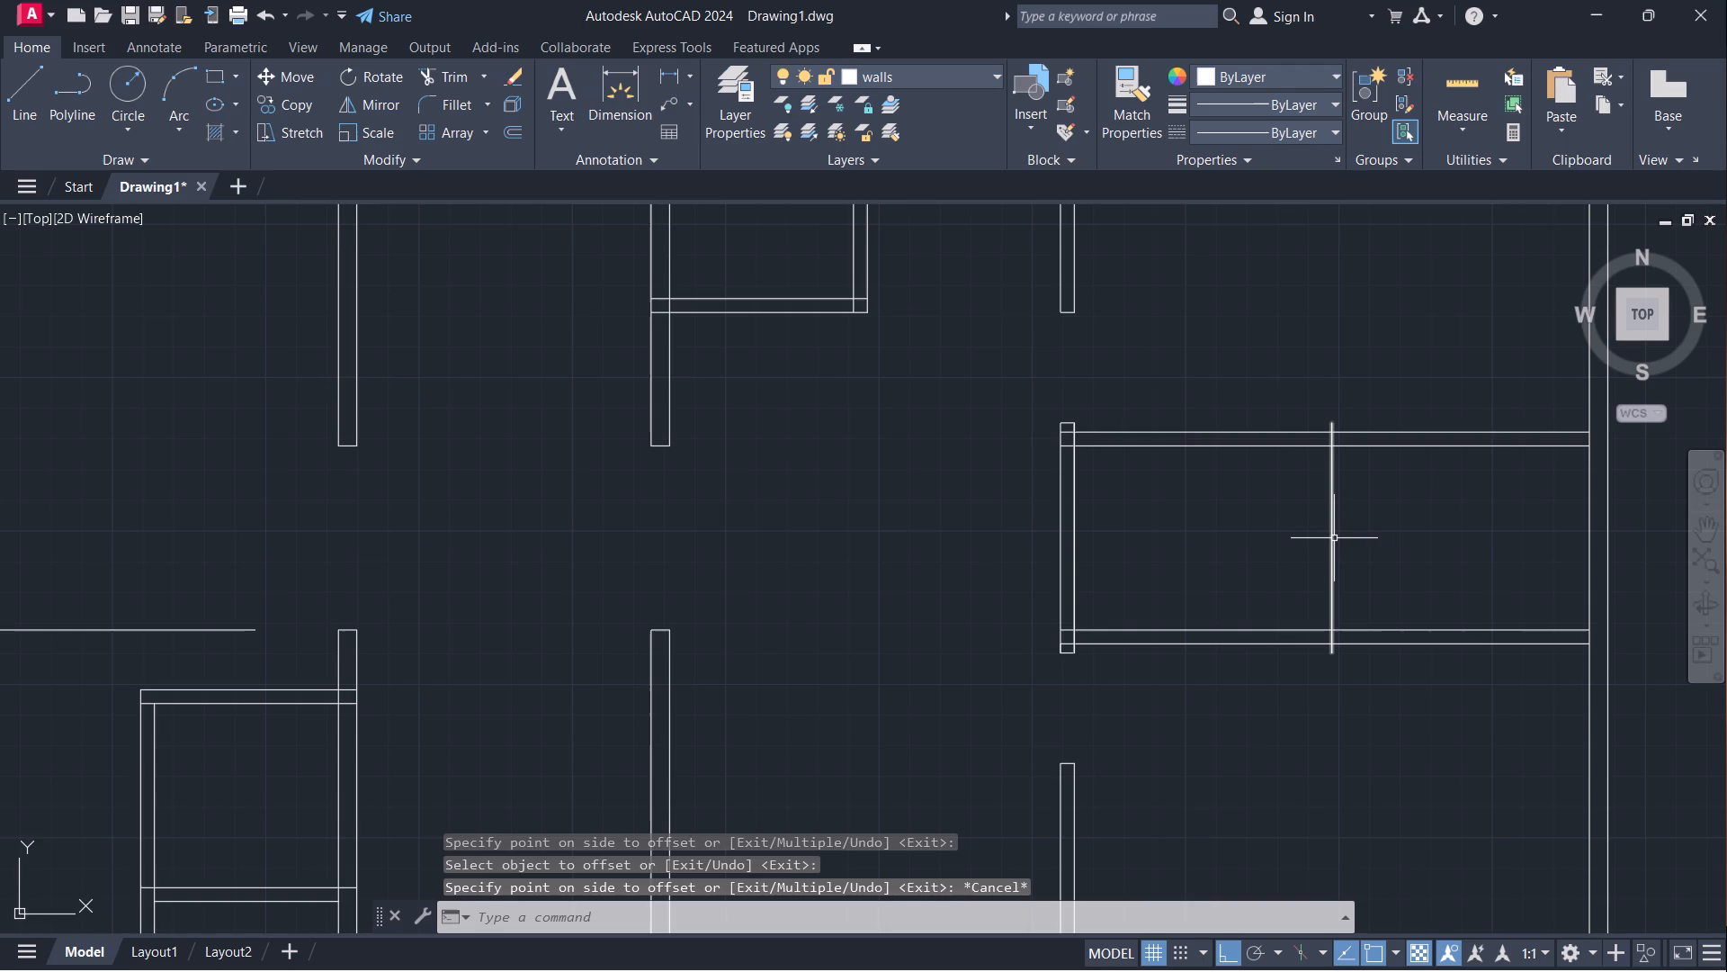
Offset the vertical line in the middle right room 2" to each side to form a partition's two faces.
{"action": "left_click", "coordinate": [1333, 538]}
{"action": "key", "text": "o"}
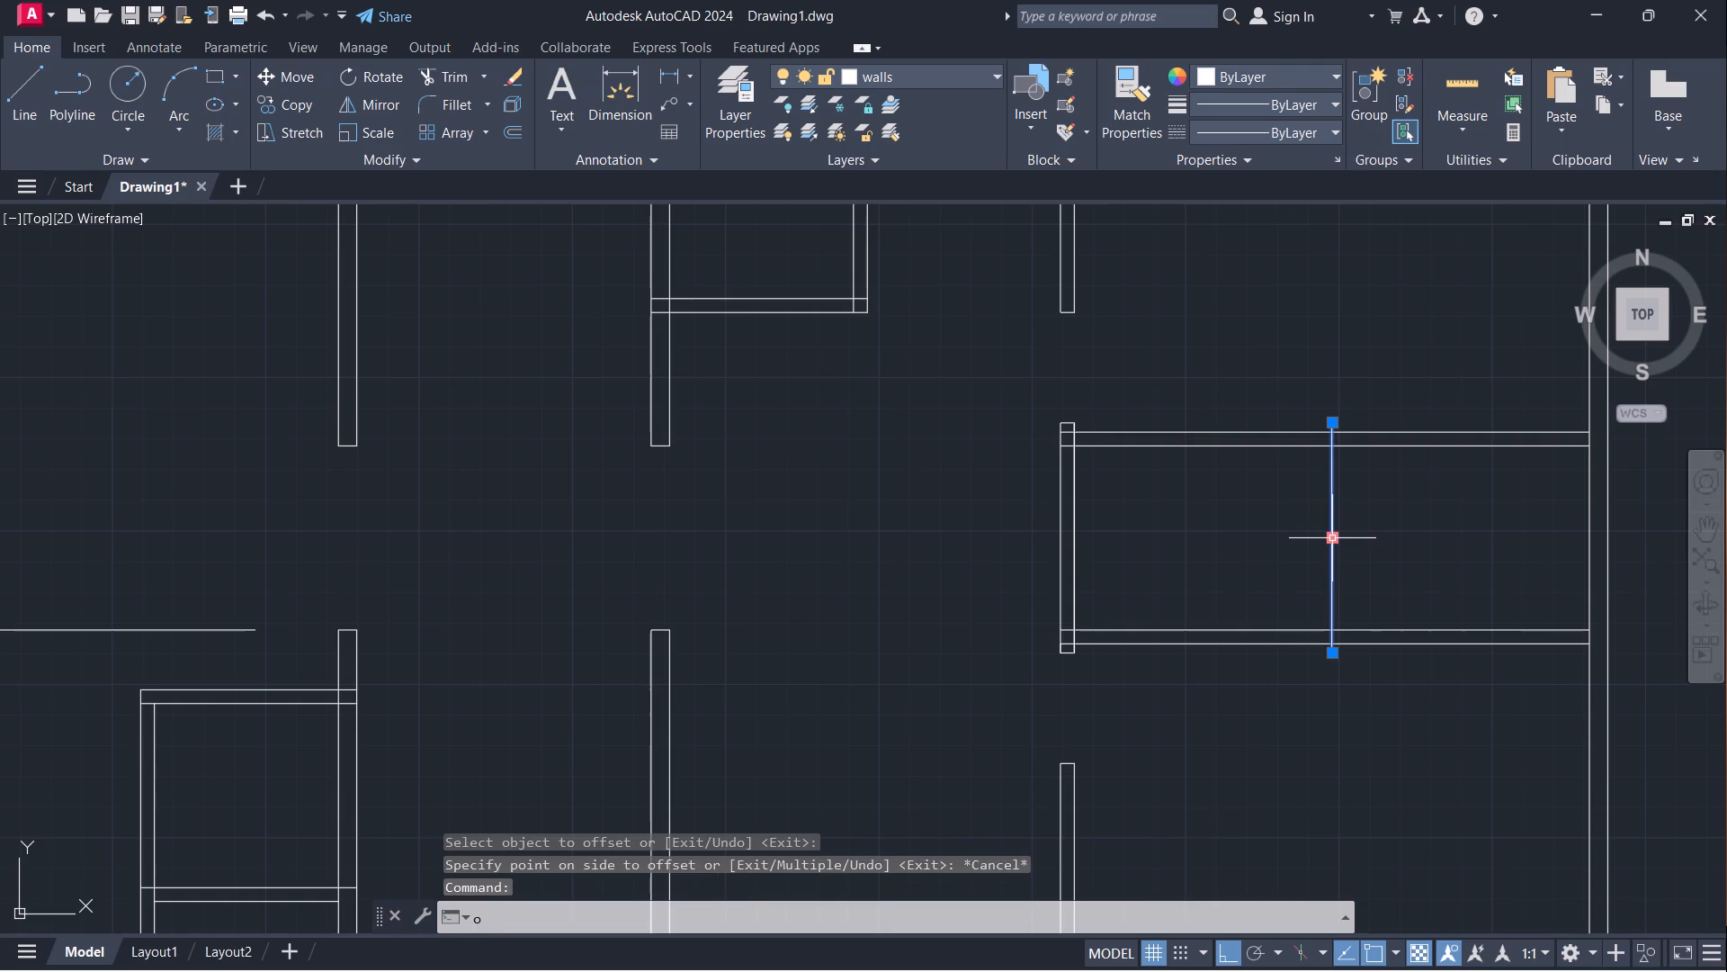
{"action": "key", "text": "Return"}
{"action": "left_click", "coordinate": [1333, 548]}
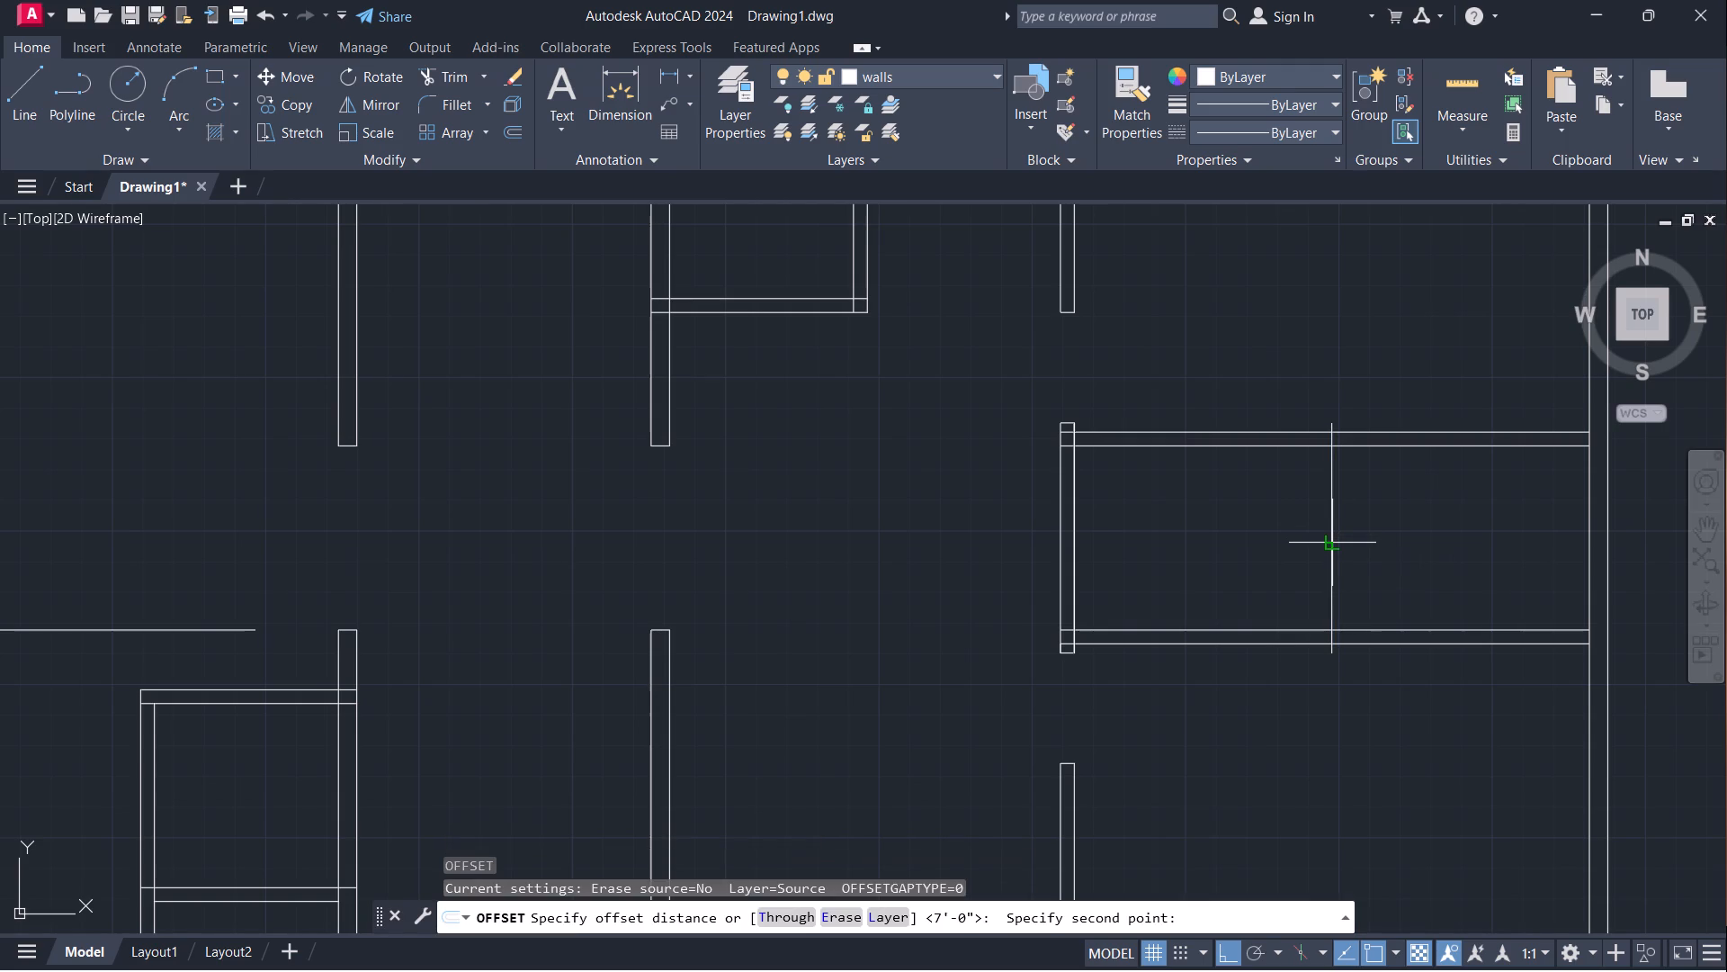
{"action": "key", "text": "2"}
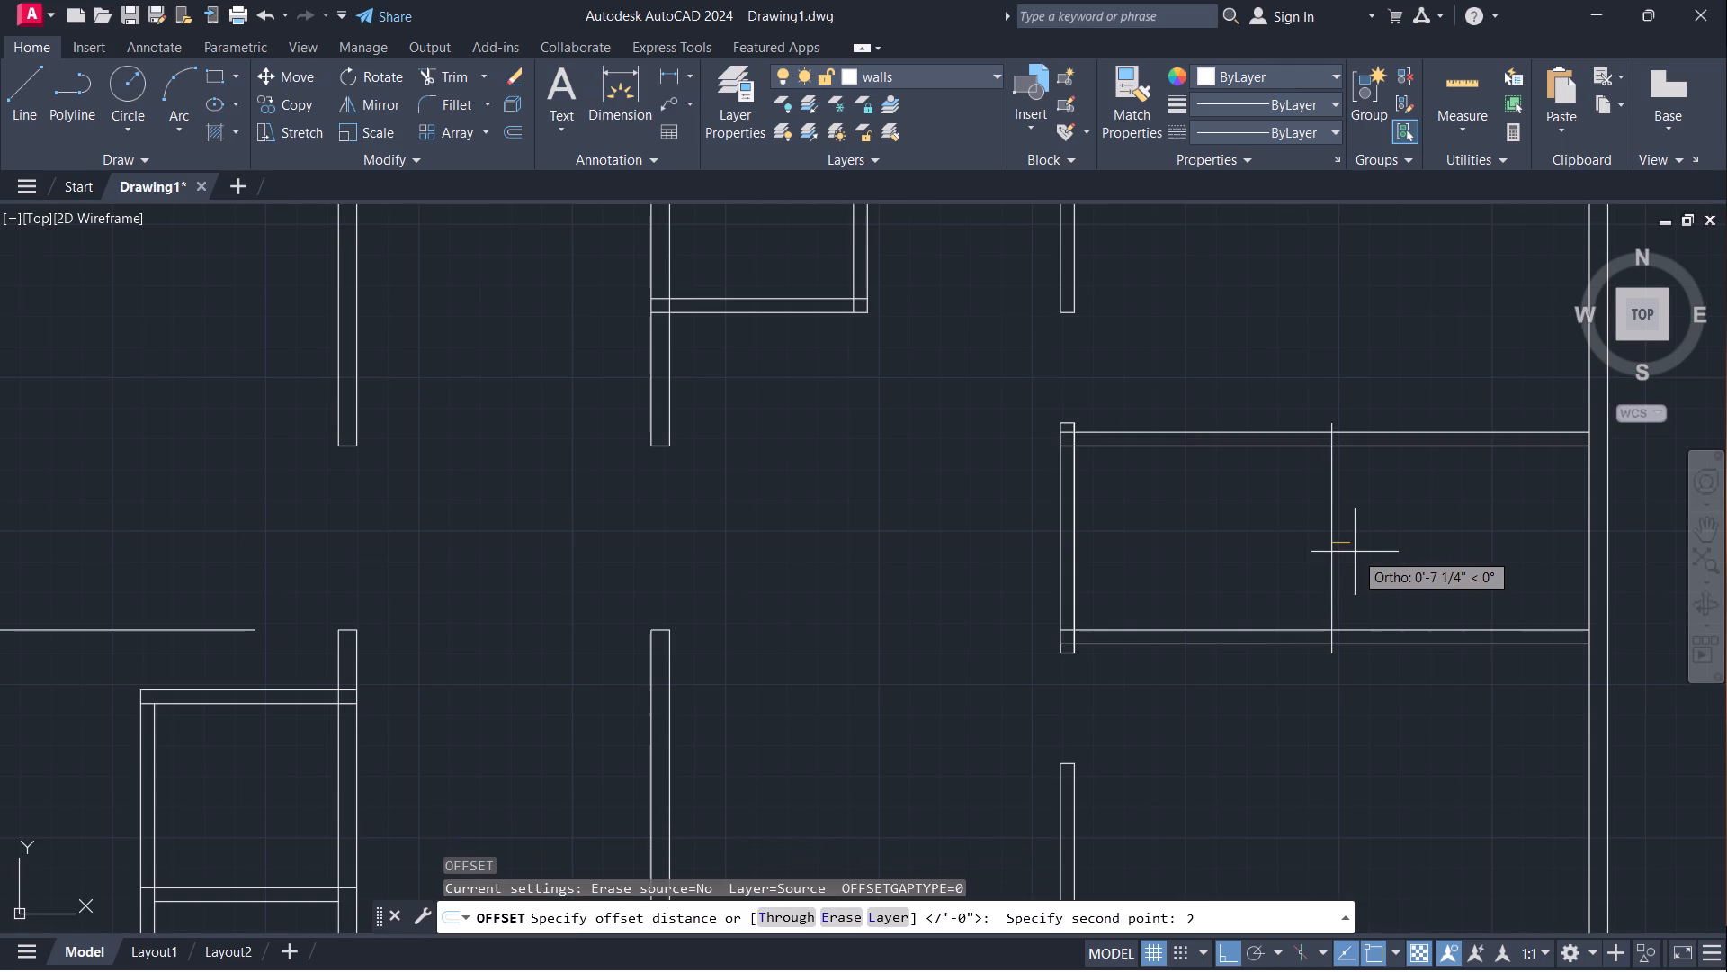
{"action": "key", "text": "shift+quotedbl"}
{"action": "key", "text": "Return"}
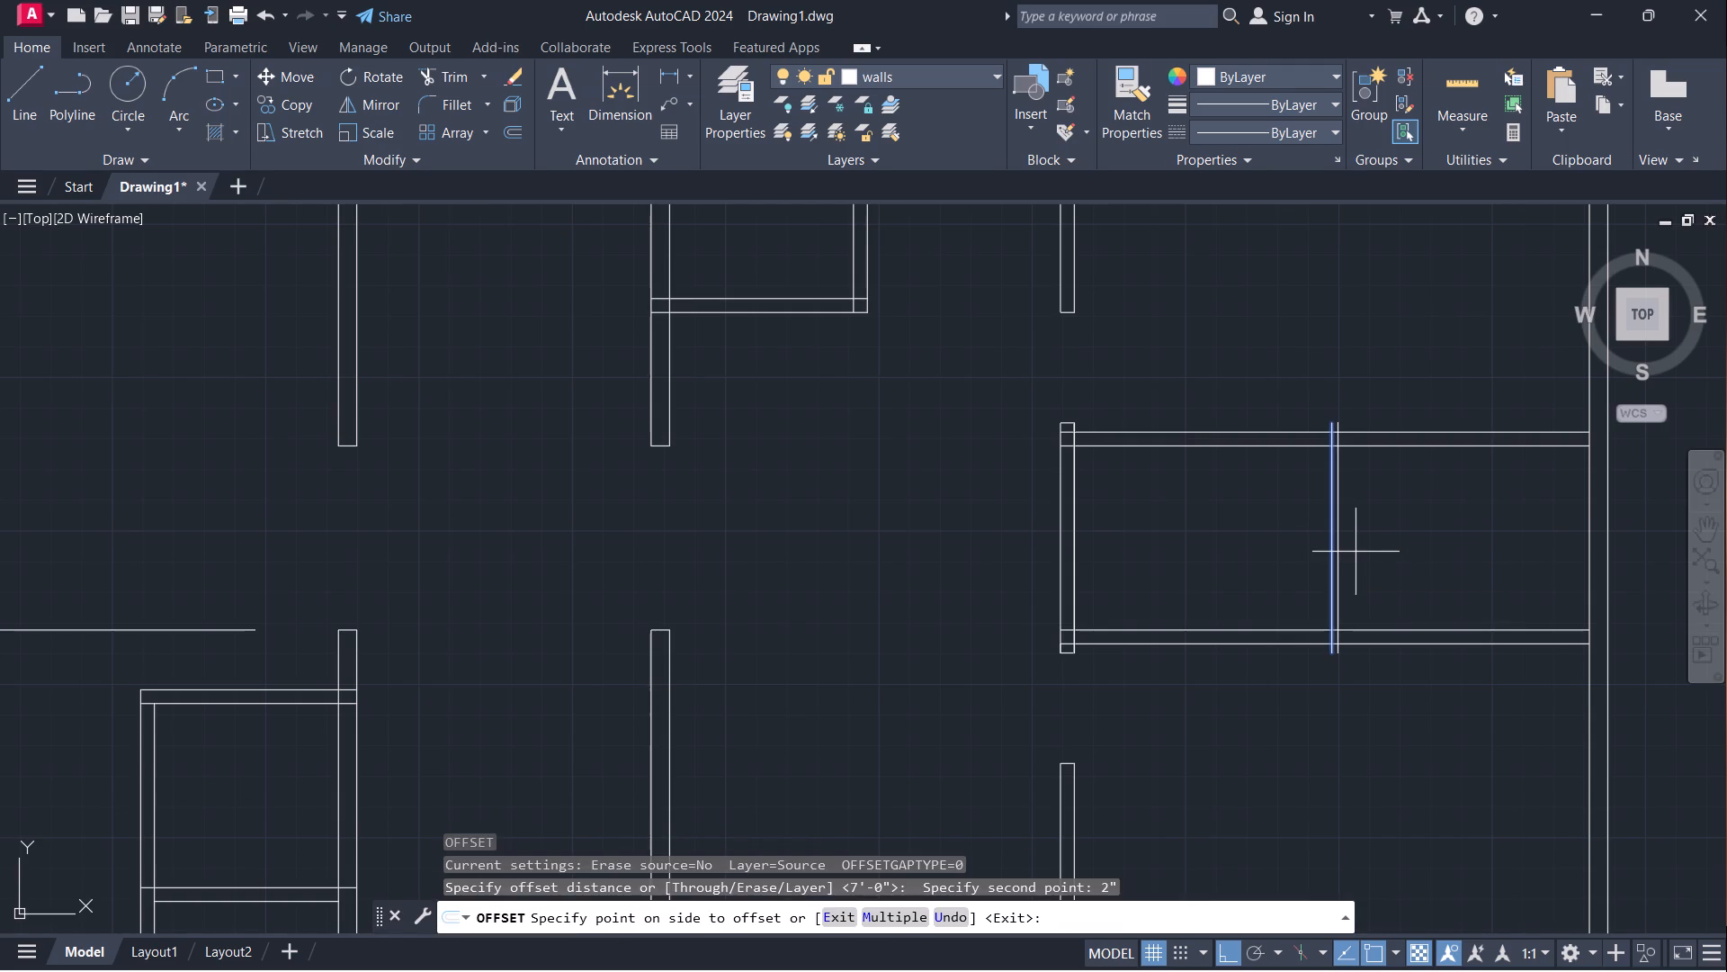
{"action": "left_click", "coordinate": [1356, 552]}
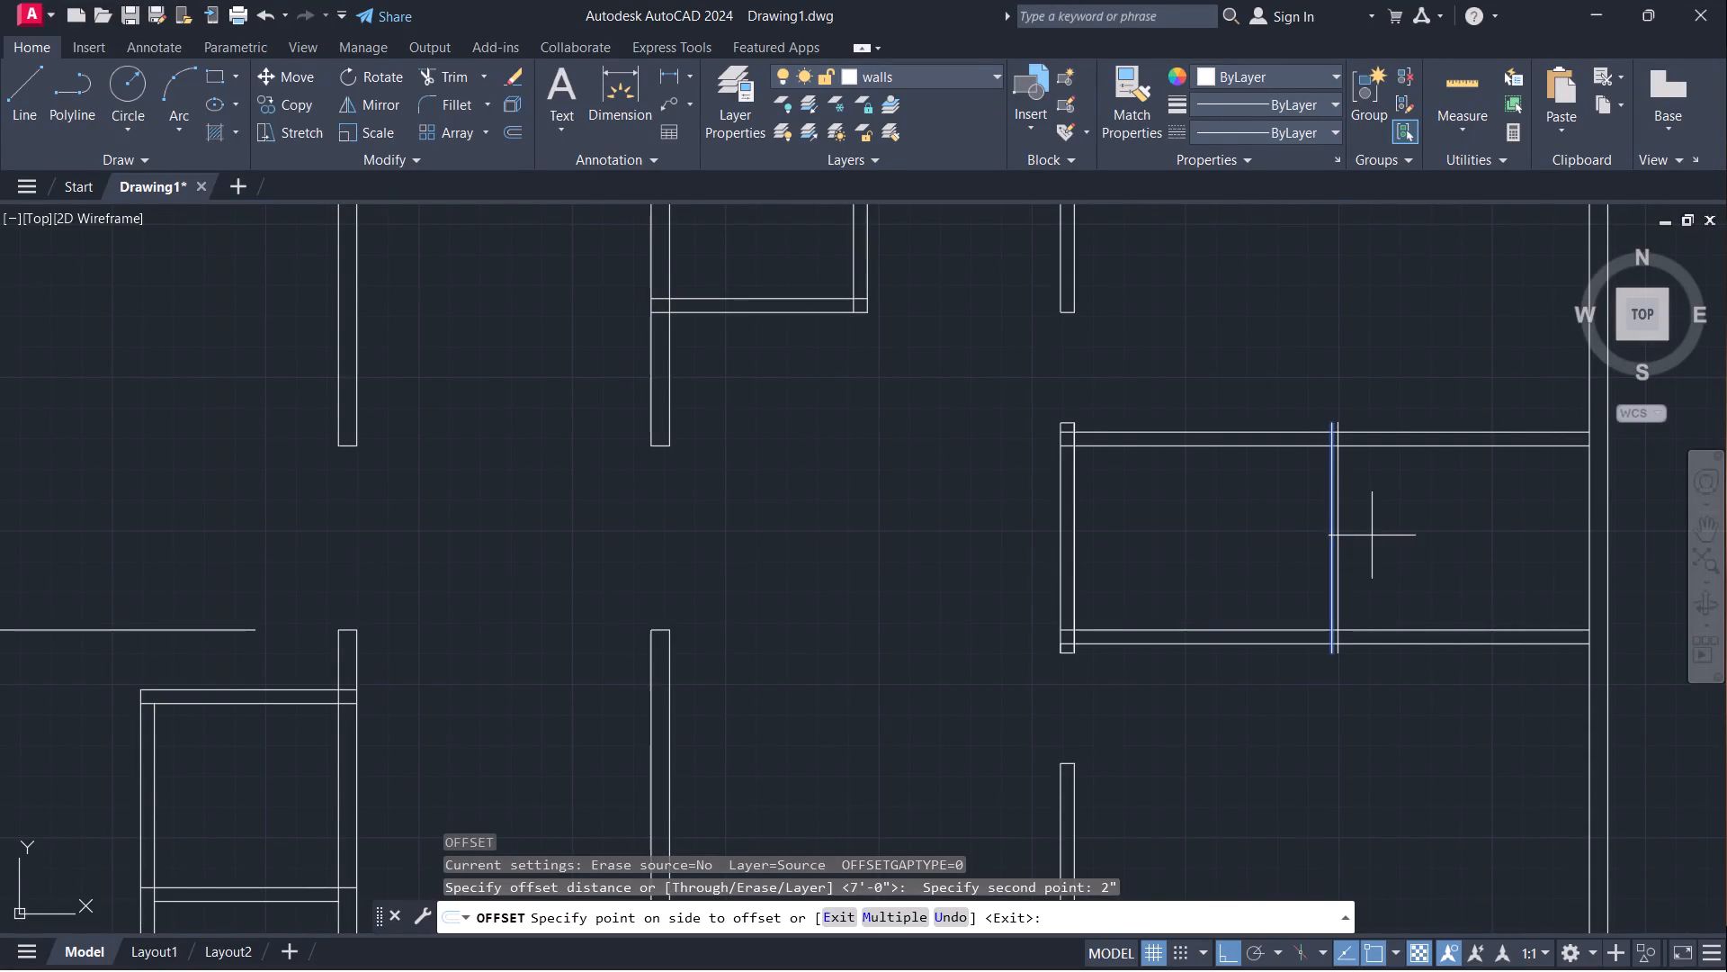
{"action": "left_click", "coordinate": [1374, 535]}
{"action": "left_click", "coordinate": [1333, 546]}
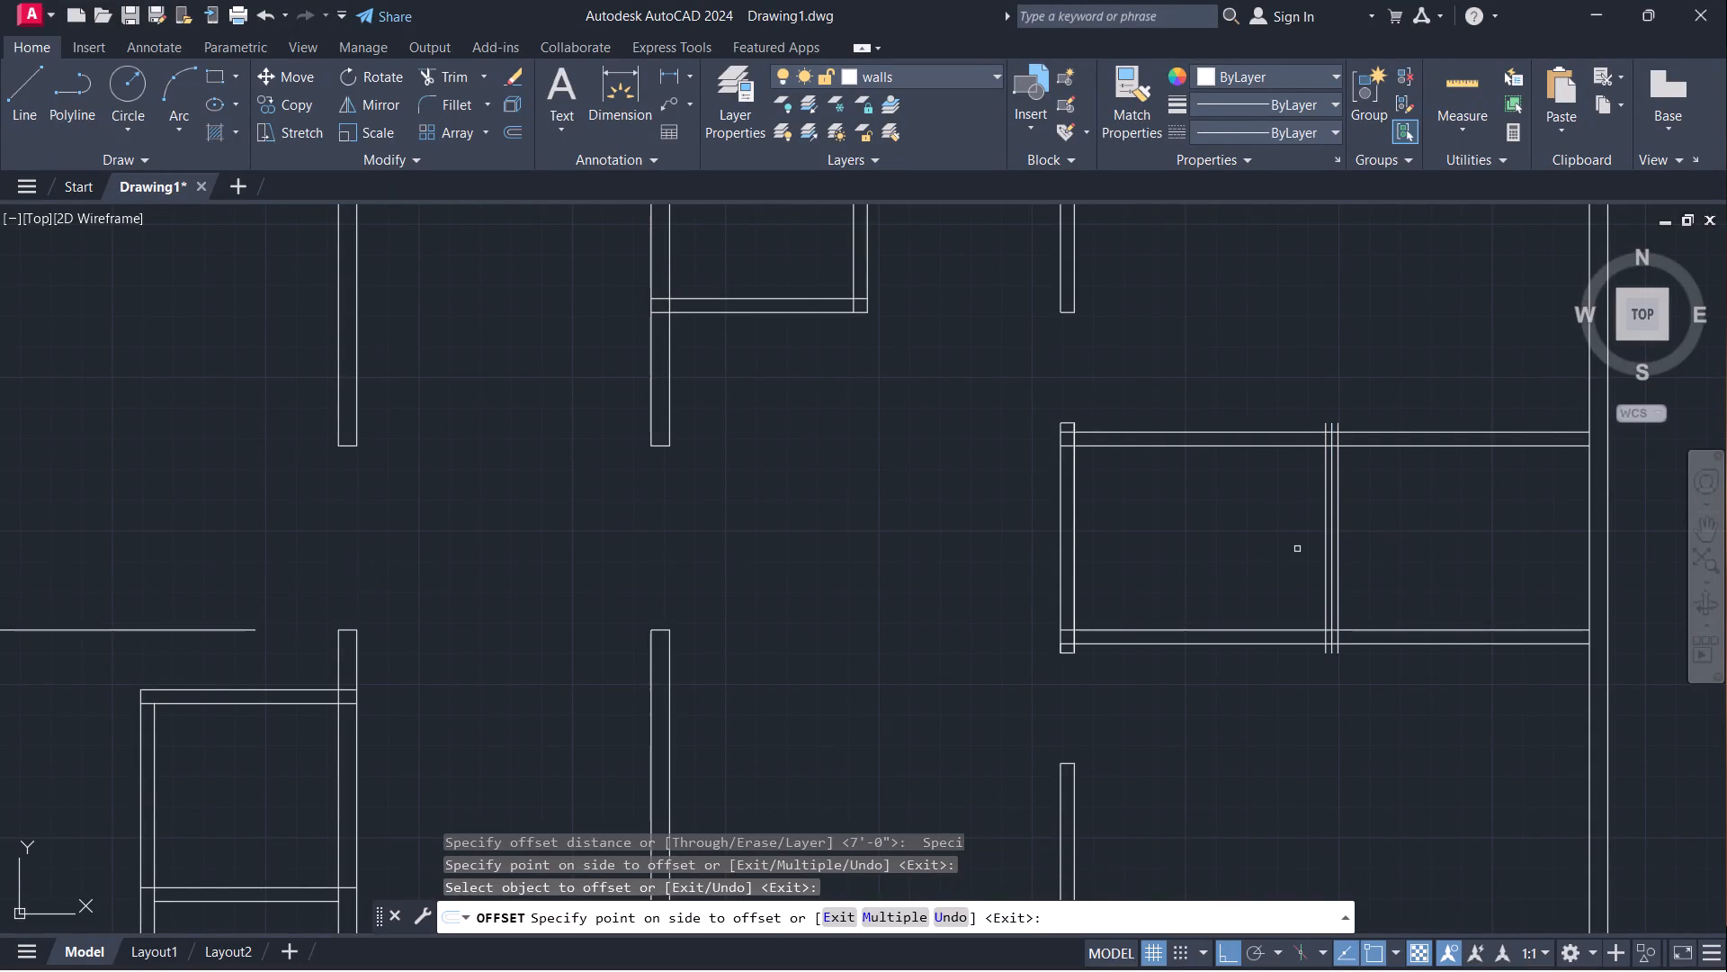
{"action": "left_click", "coordinate": [1297, 549]}
Erase the centre line between the two new partition faces.
{"action": "scroll", "coordinate": [1395, 528], "scroll_direction": "up", "scroll_amount": 2}
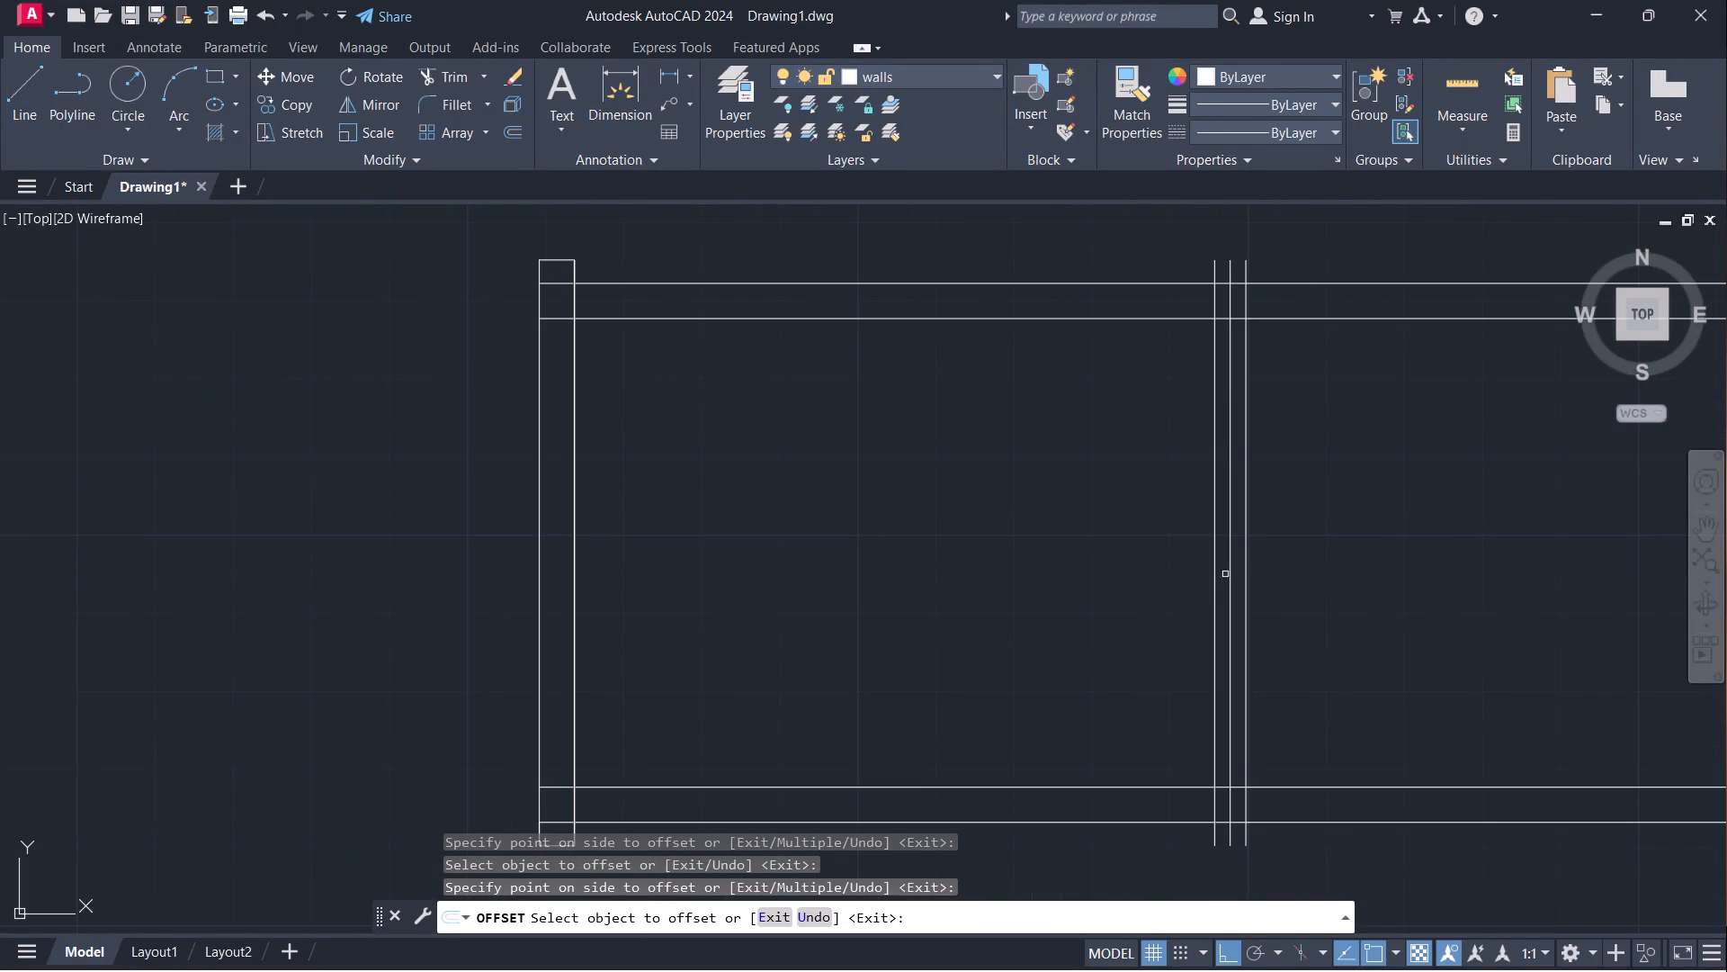
{"action": "left_click", "coordinate": [1230, 571]}
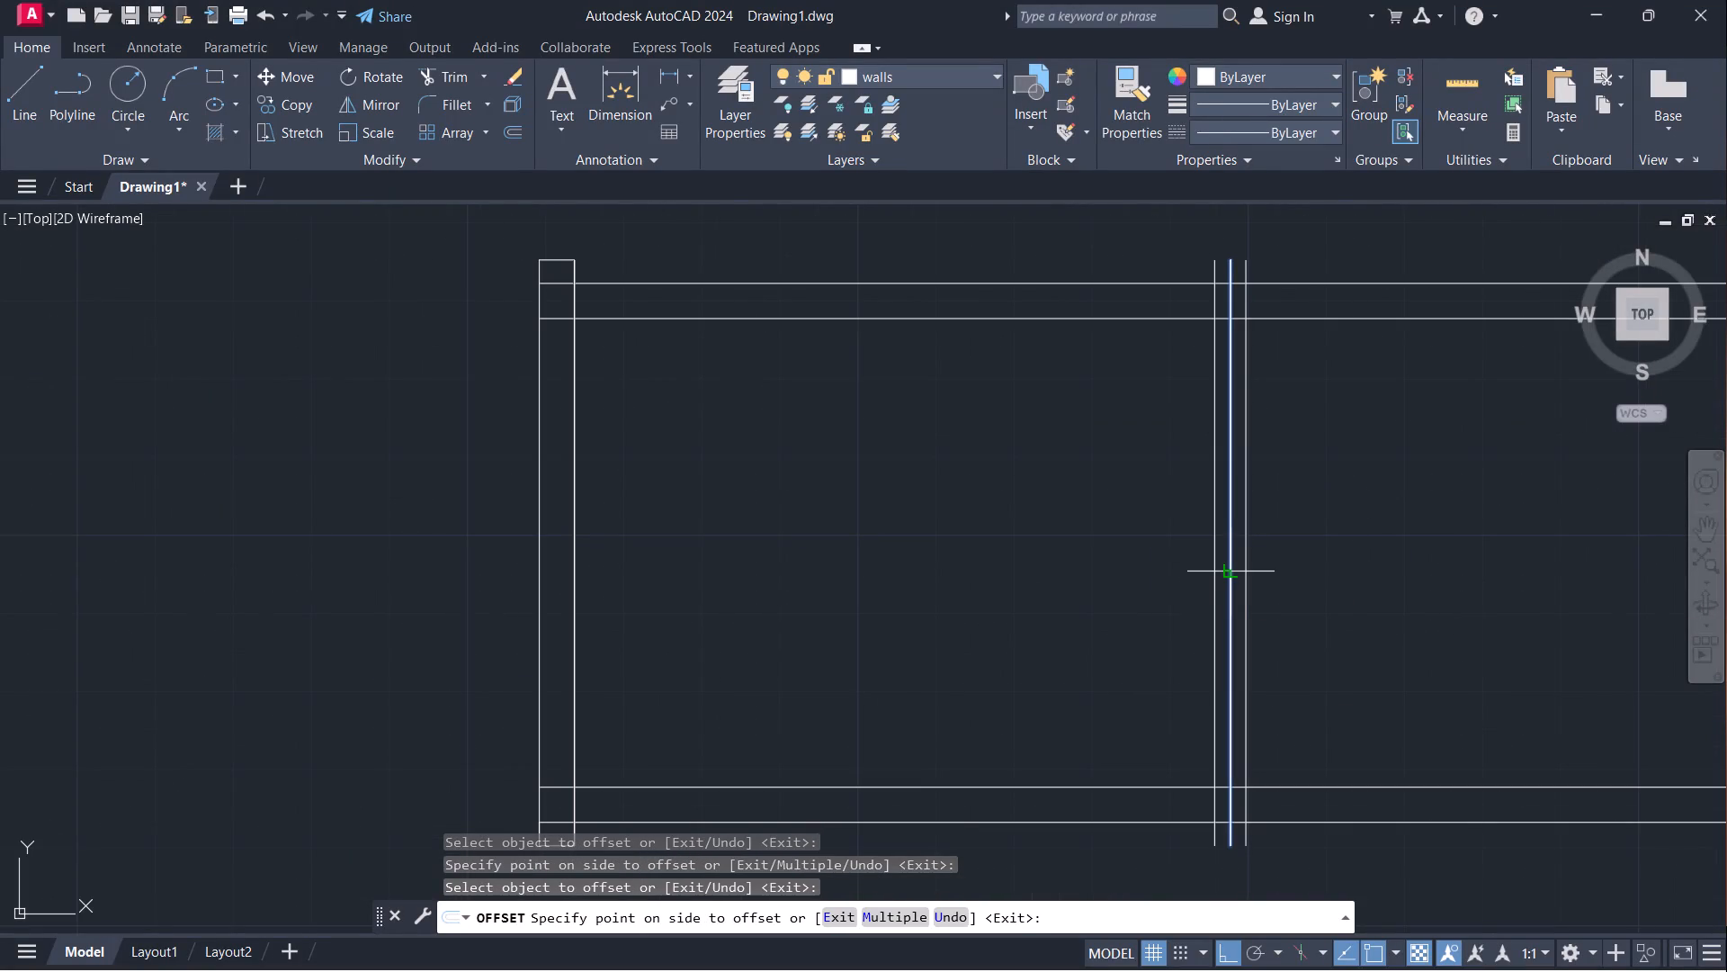
{"action": "key", "text": "e"}
{"action": "key", "text": "Return"}
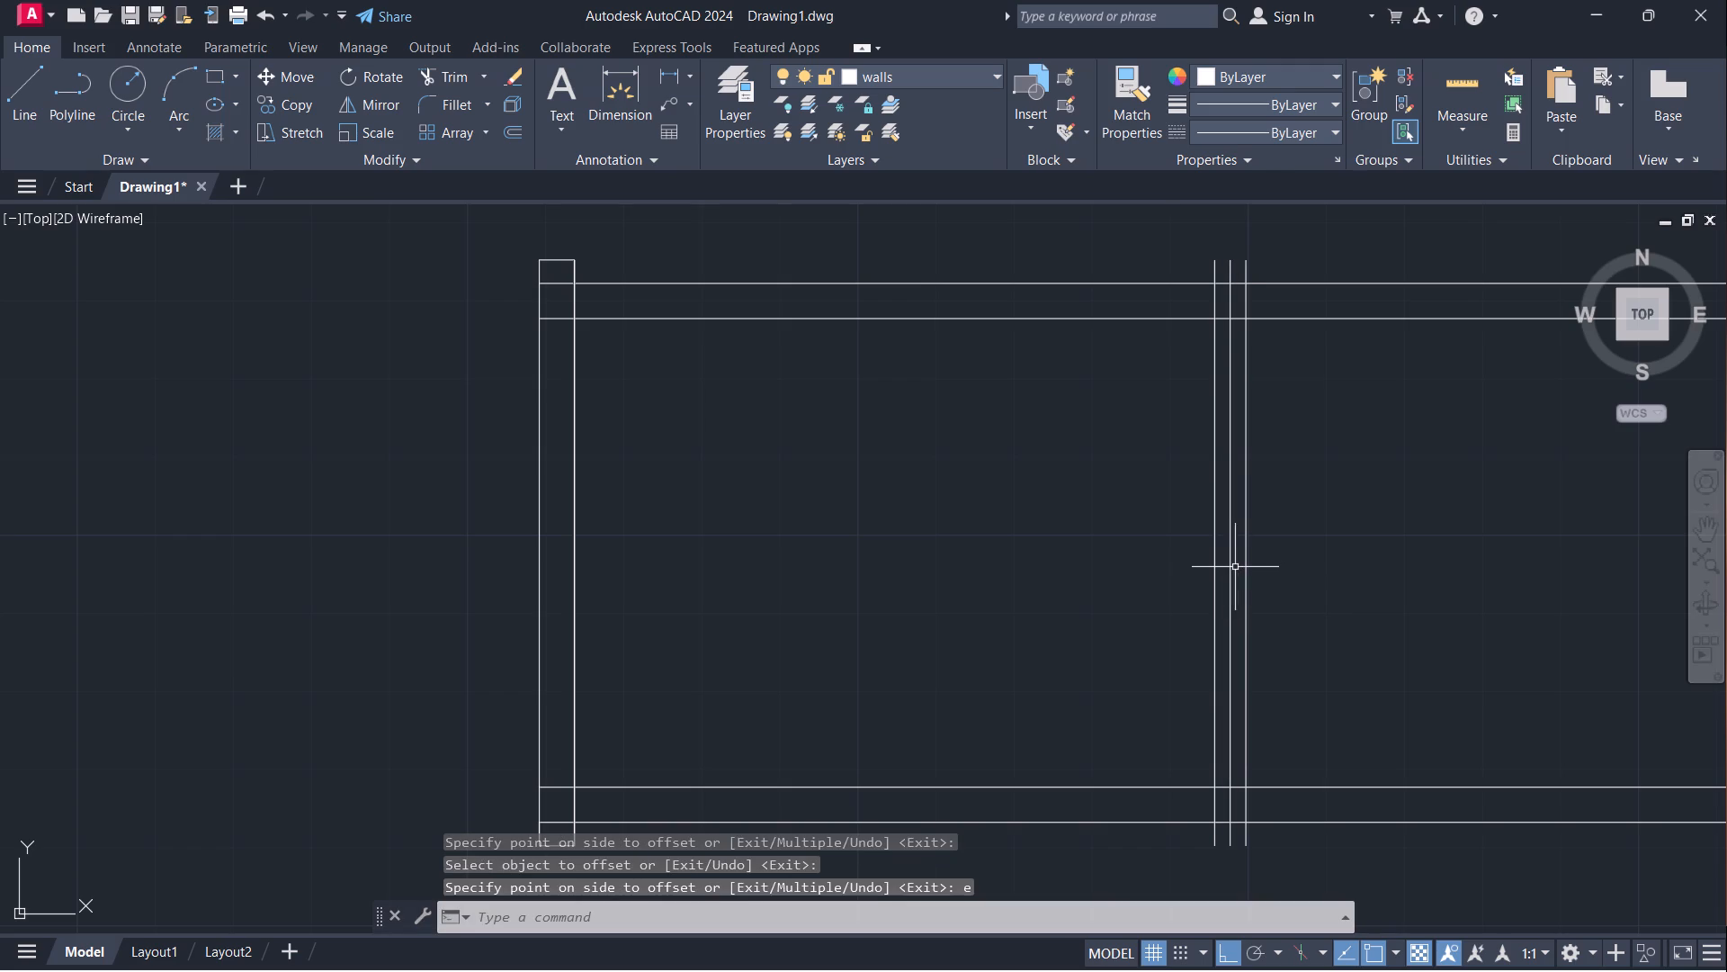
{"action": "left_click", "coordinate": [1231, 569]}
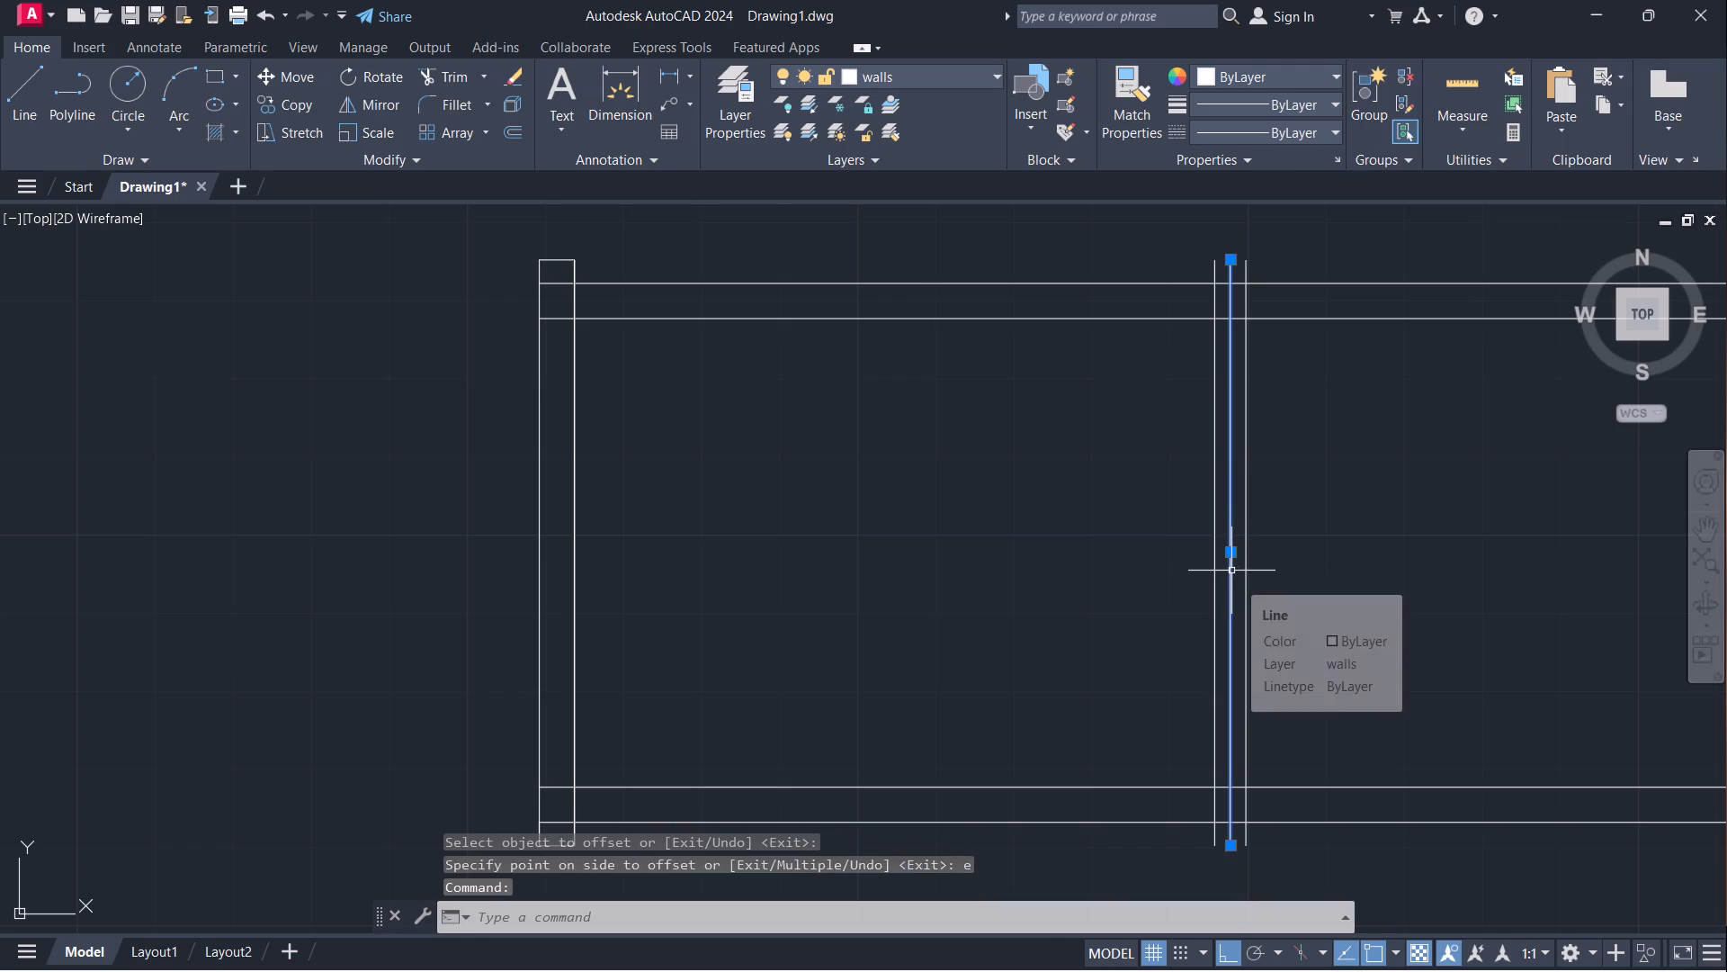
{"action": "key", "text": "e"}
{"action": "key", "text": "Return"}
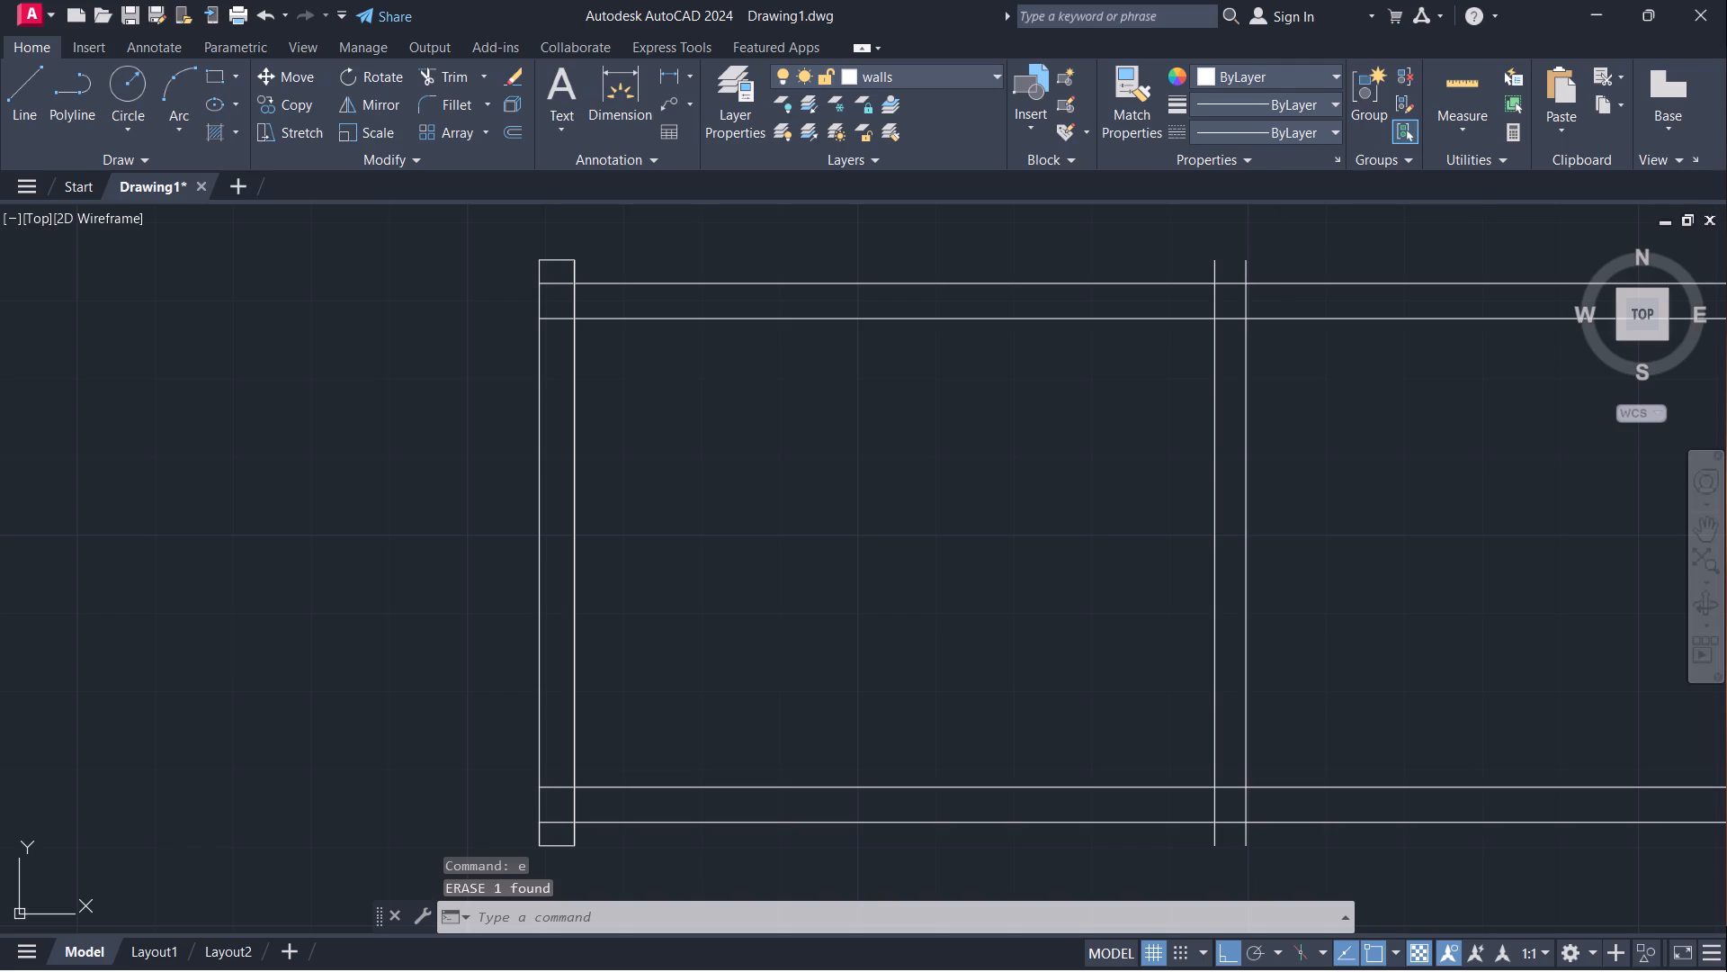
{"action": "key", "text": "Escape"}
Trim the new partition's four line ends that project beyond the outer faces of the upper and lower horizontal partitions.
{"action": "type", "text": "tr"}
{"action": "key", "text": "Return"}
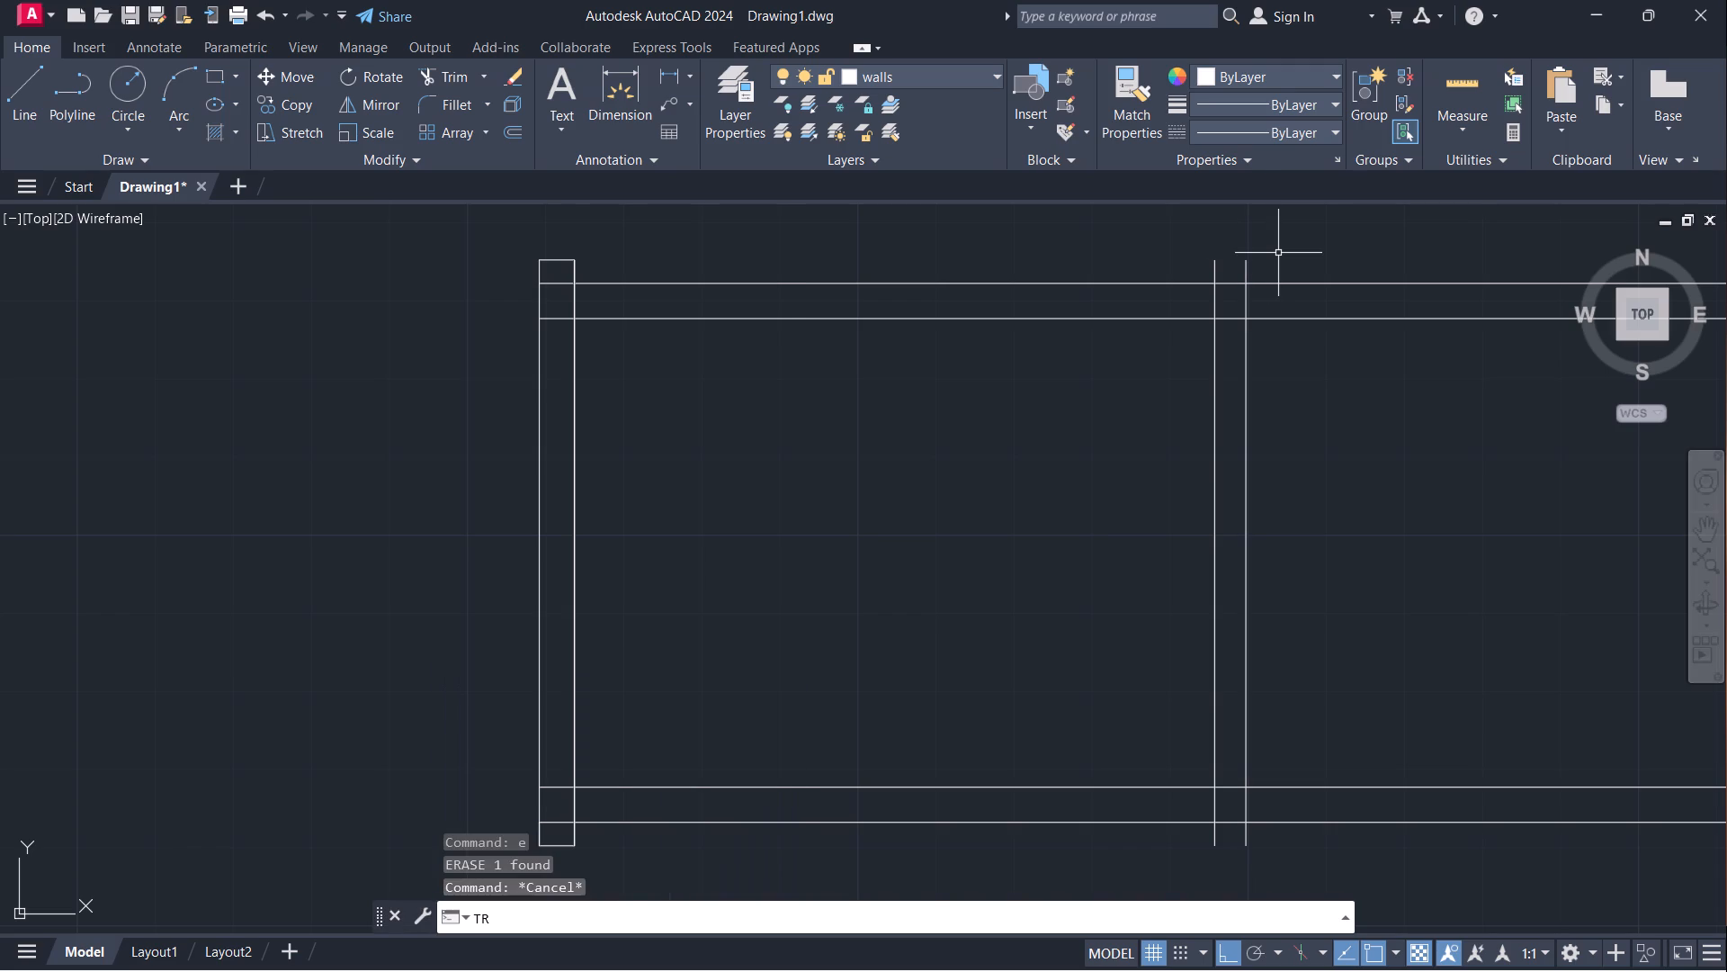
{"action": "left_click", "coordinate": [1243, 264]}
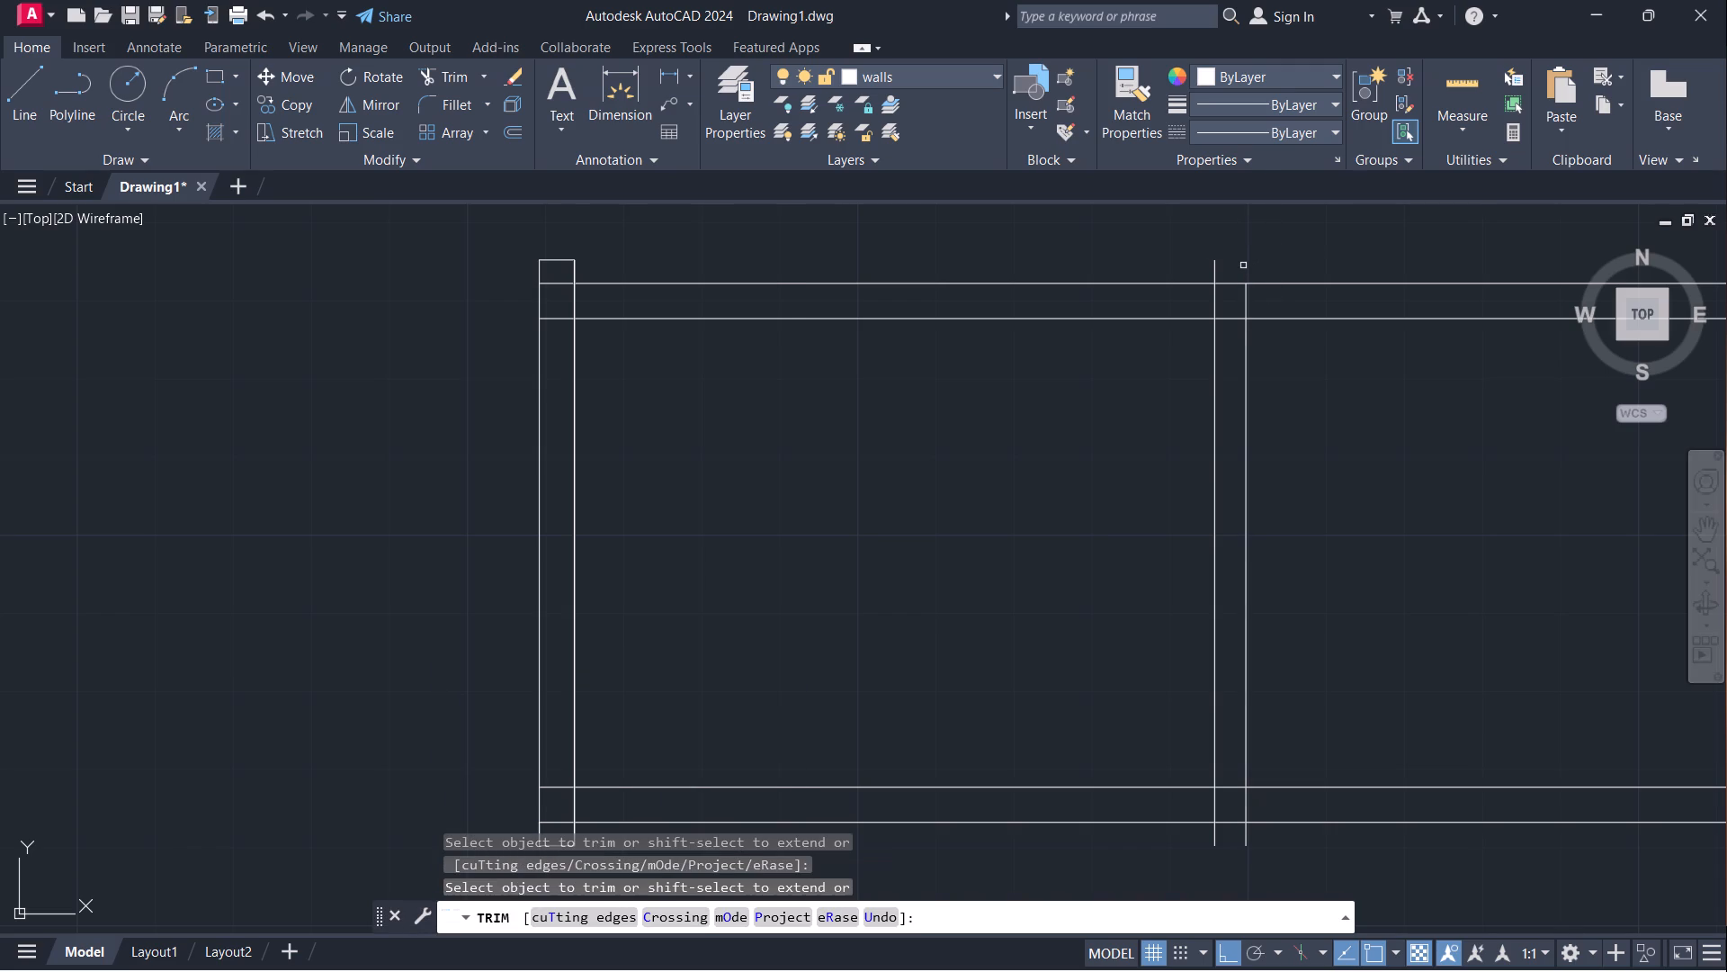
{"action": "left_click", "coordinate": [1212, 269]}
{"action": "left_click", "coordinate": [1245, 837]}
{"action": "left_click", "coordinate": [1212, 831]}
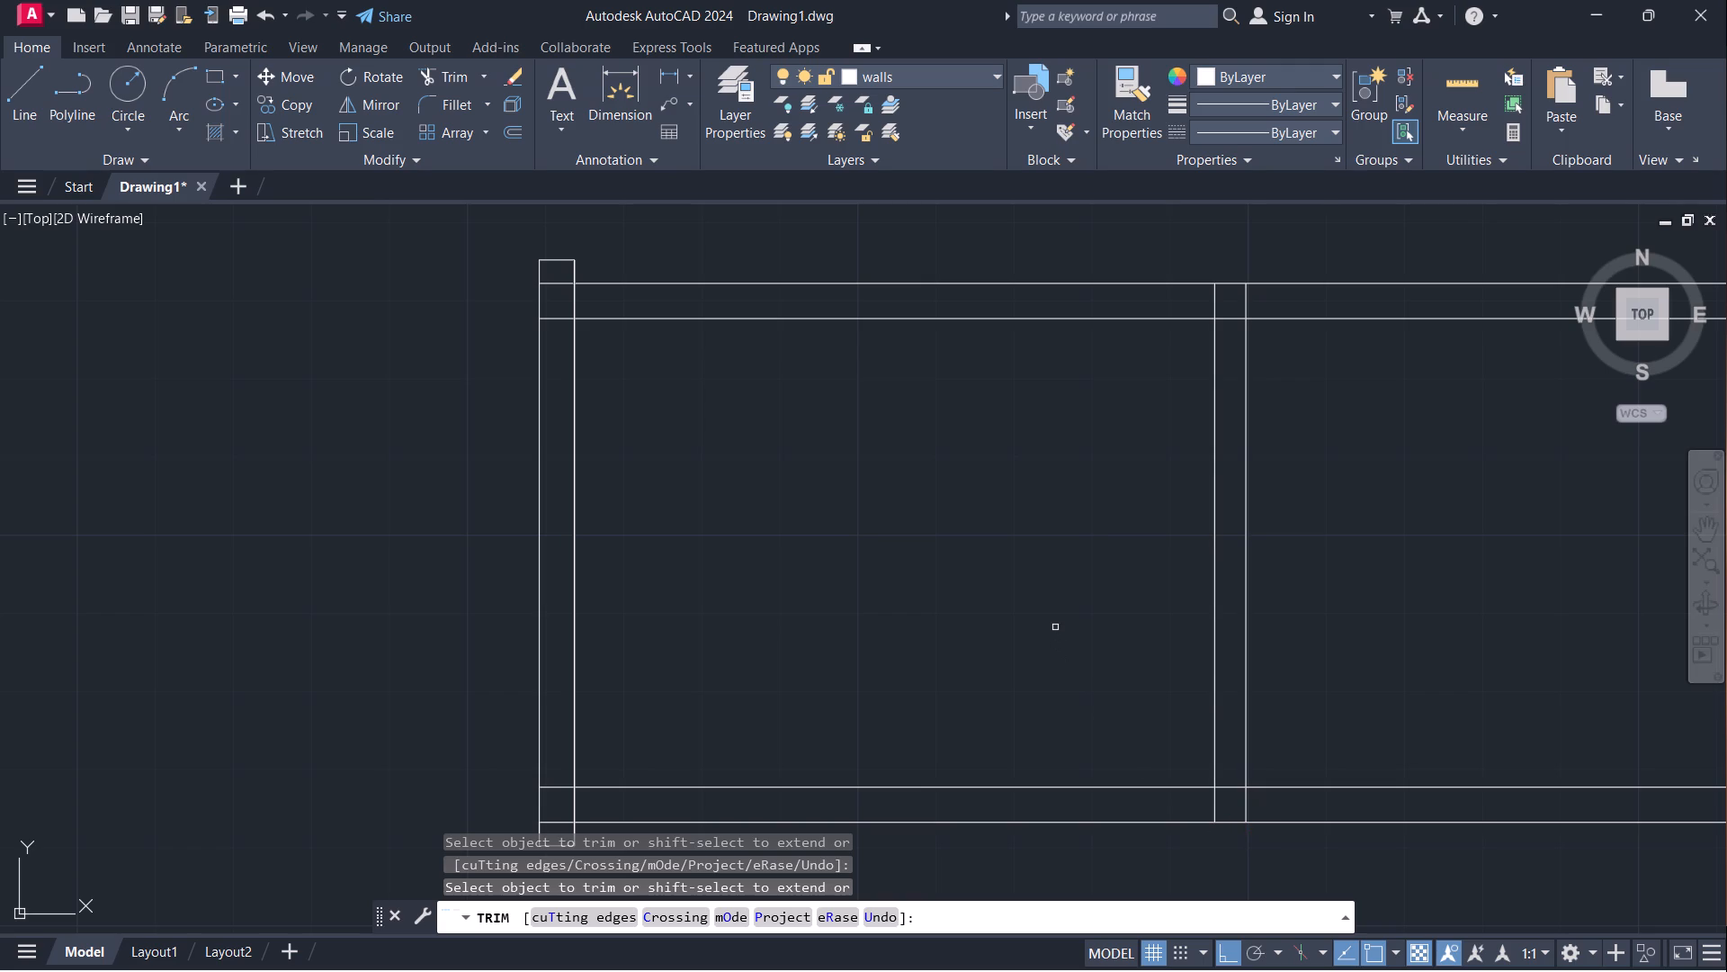
{"action": "key", "text": "Escape"}
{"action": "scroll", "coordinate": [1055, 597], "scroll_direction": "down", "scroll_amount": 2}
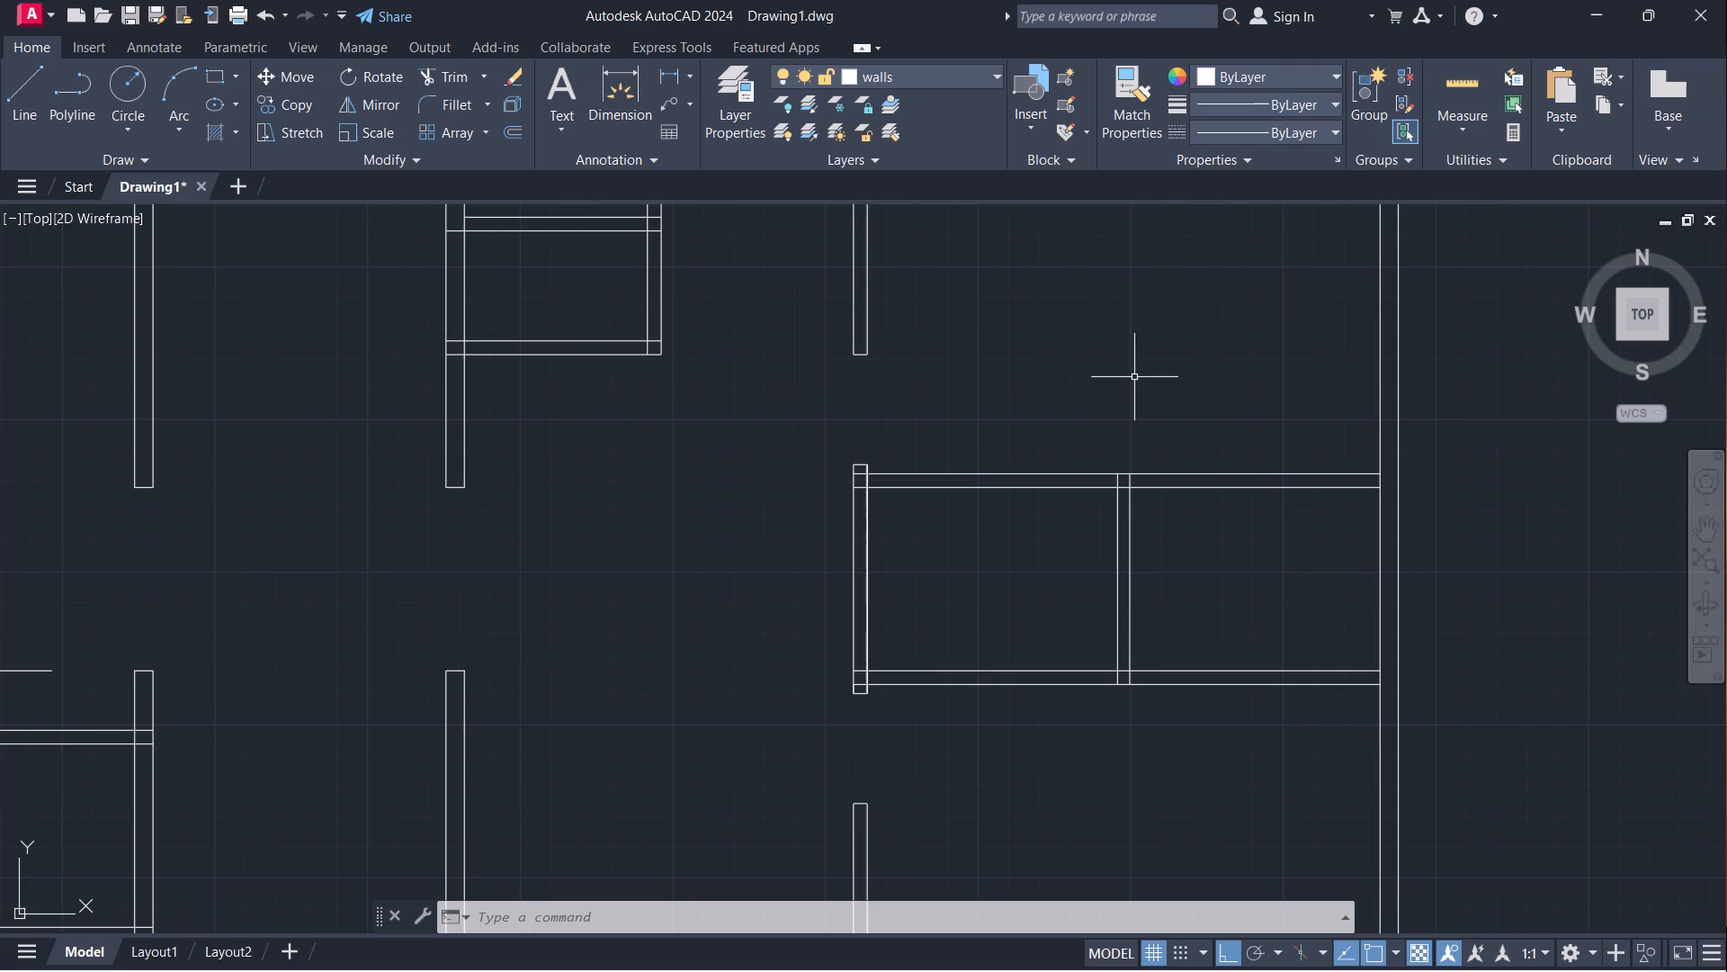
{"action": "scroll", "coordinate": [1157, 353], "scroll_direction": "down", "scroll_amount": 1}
Trim the stray horizontal line that runs from the middle left room's lower partition into the open area beside it.
{"action": "key", "text": "Escape"}
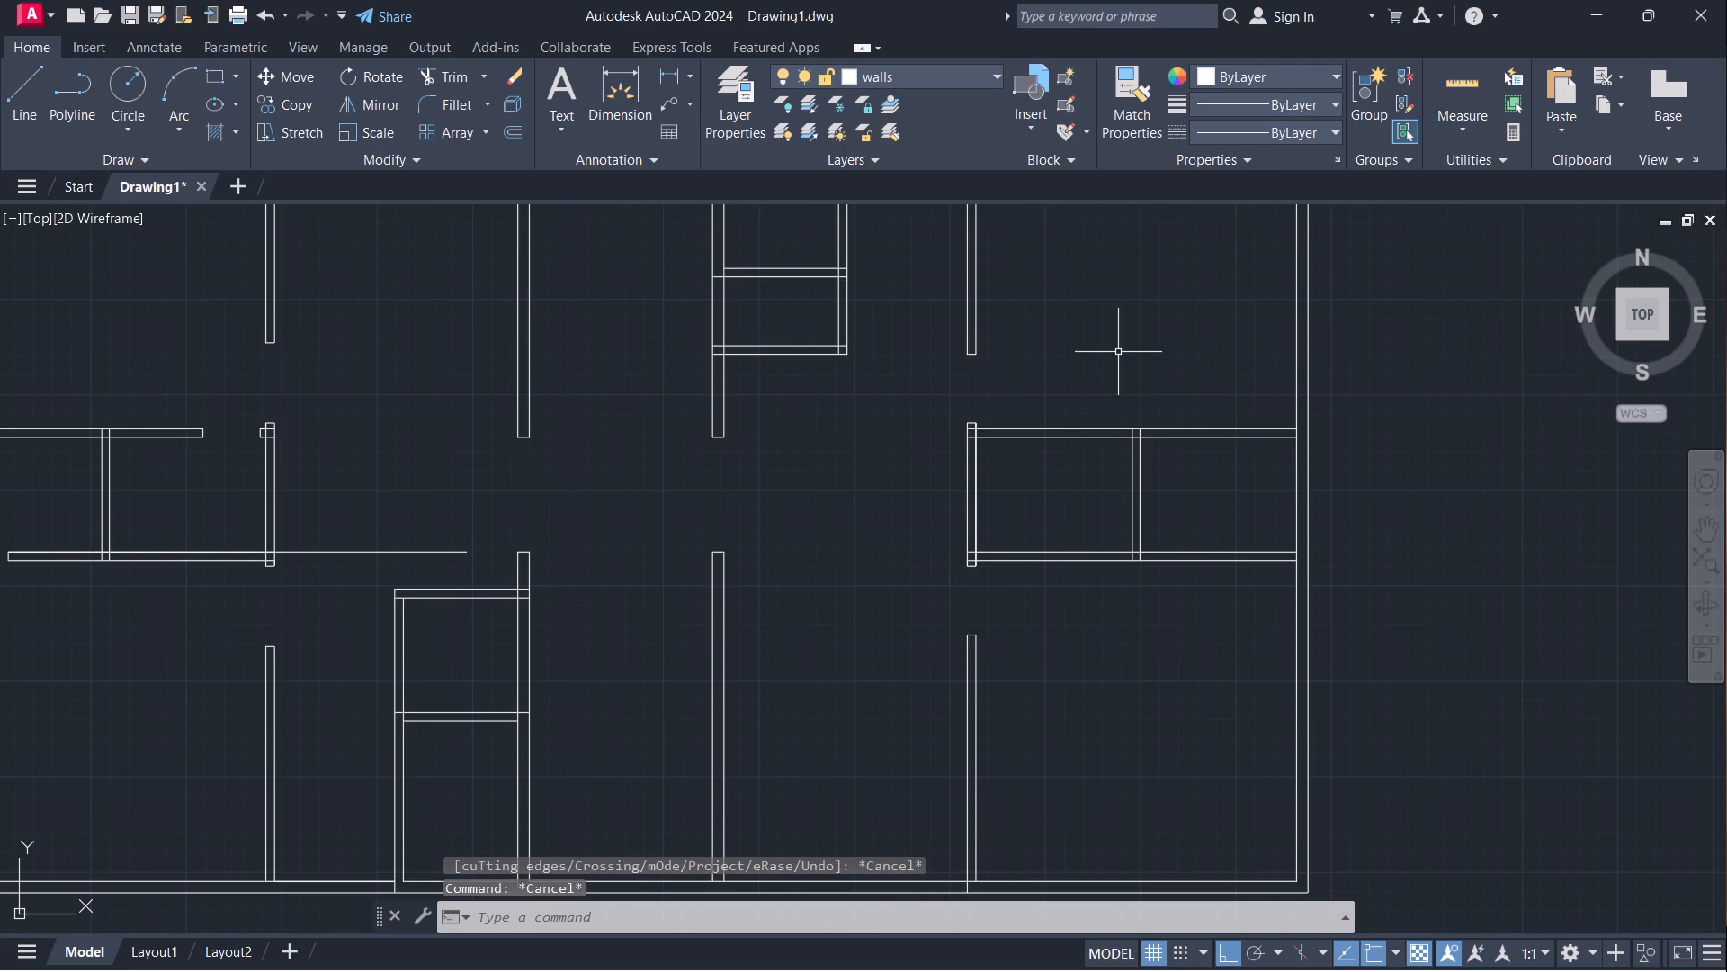
{"action": "scroll", "coordinate": [1112, 349], "scroll_direction": "down", "scroll_amount": 1}
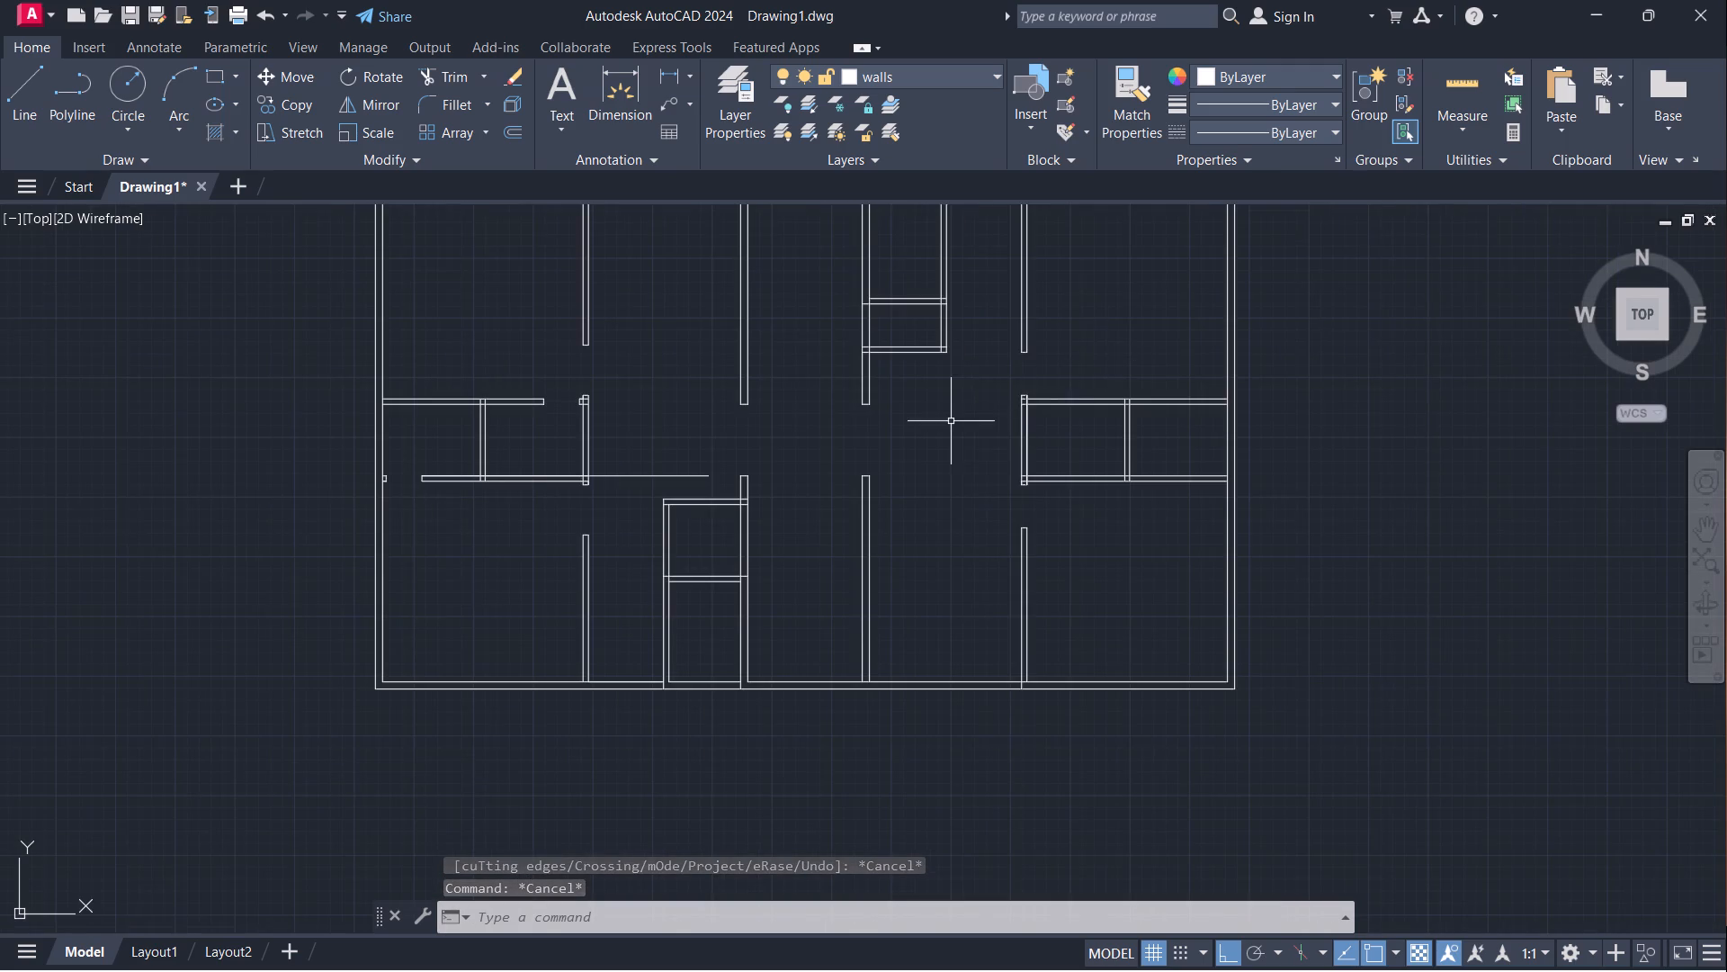
{"action": "scroll", "coordinate": [951, 421], "scroll_direction": "down", "scroll_amount": 1}
{"action": "middle_click_drag", "start_coordinate": [948, 433], "coordinate": [951, 571]}
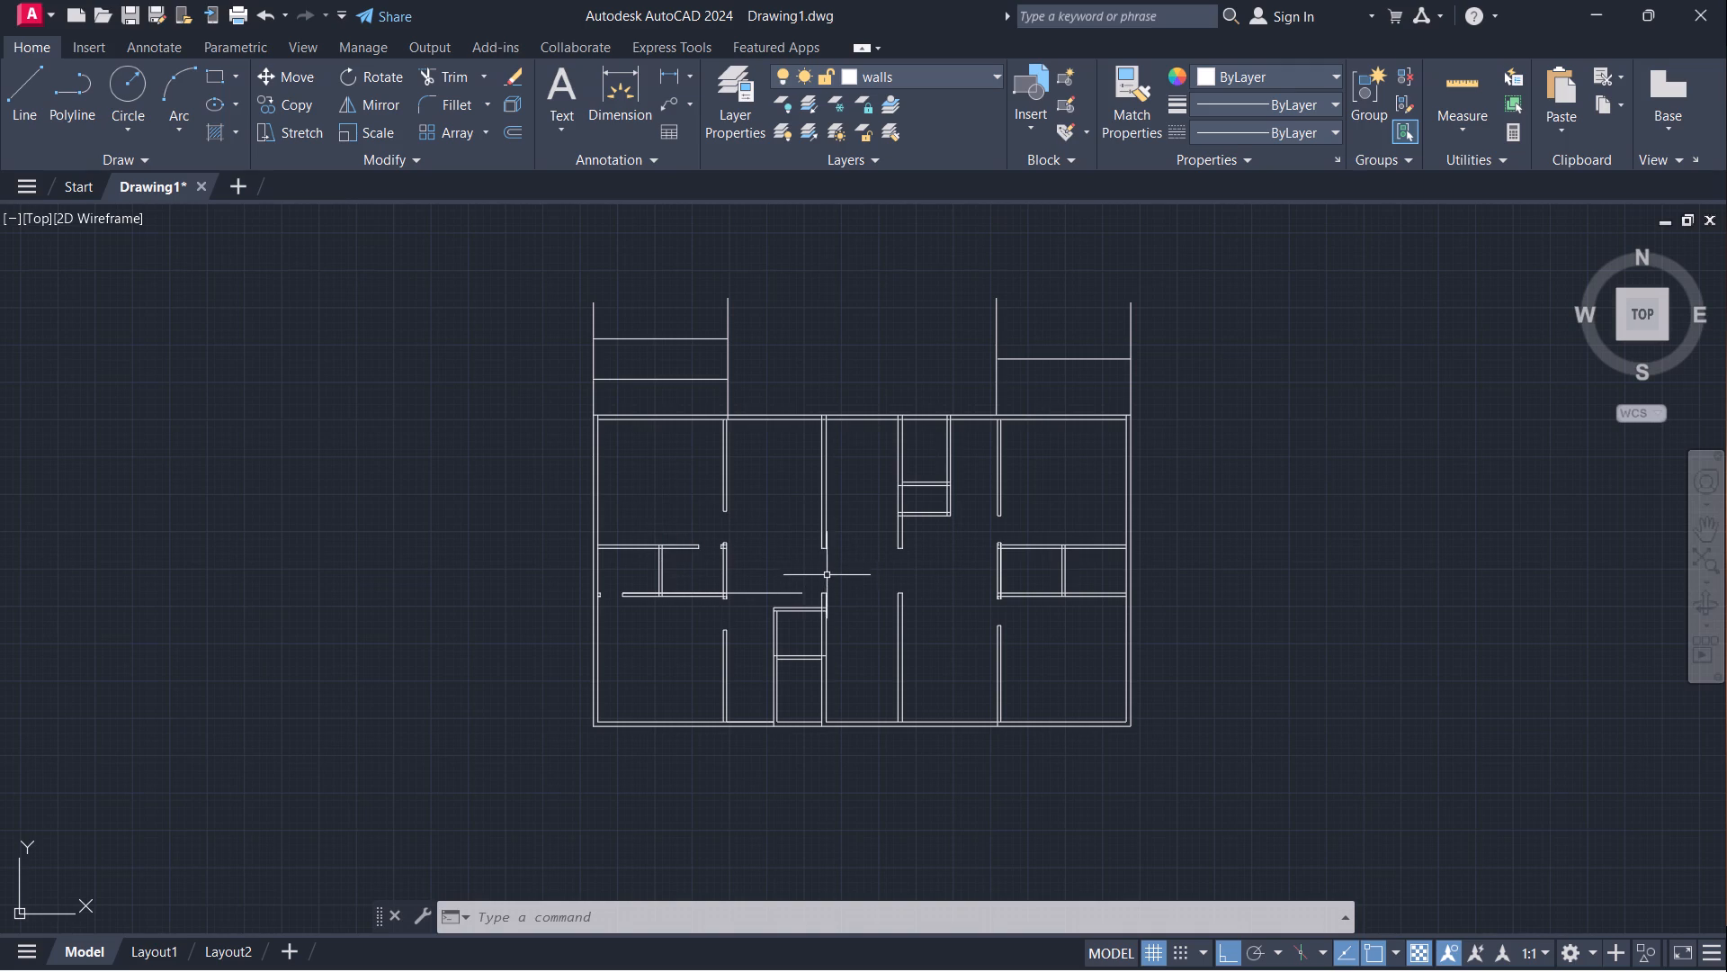
{"action": "scroll", "coordinate": [758, 598], "scroll_direction": "up", "scroll_amount": 3}
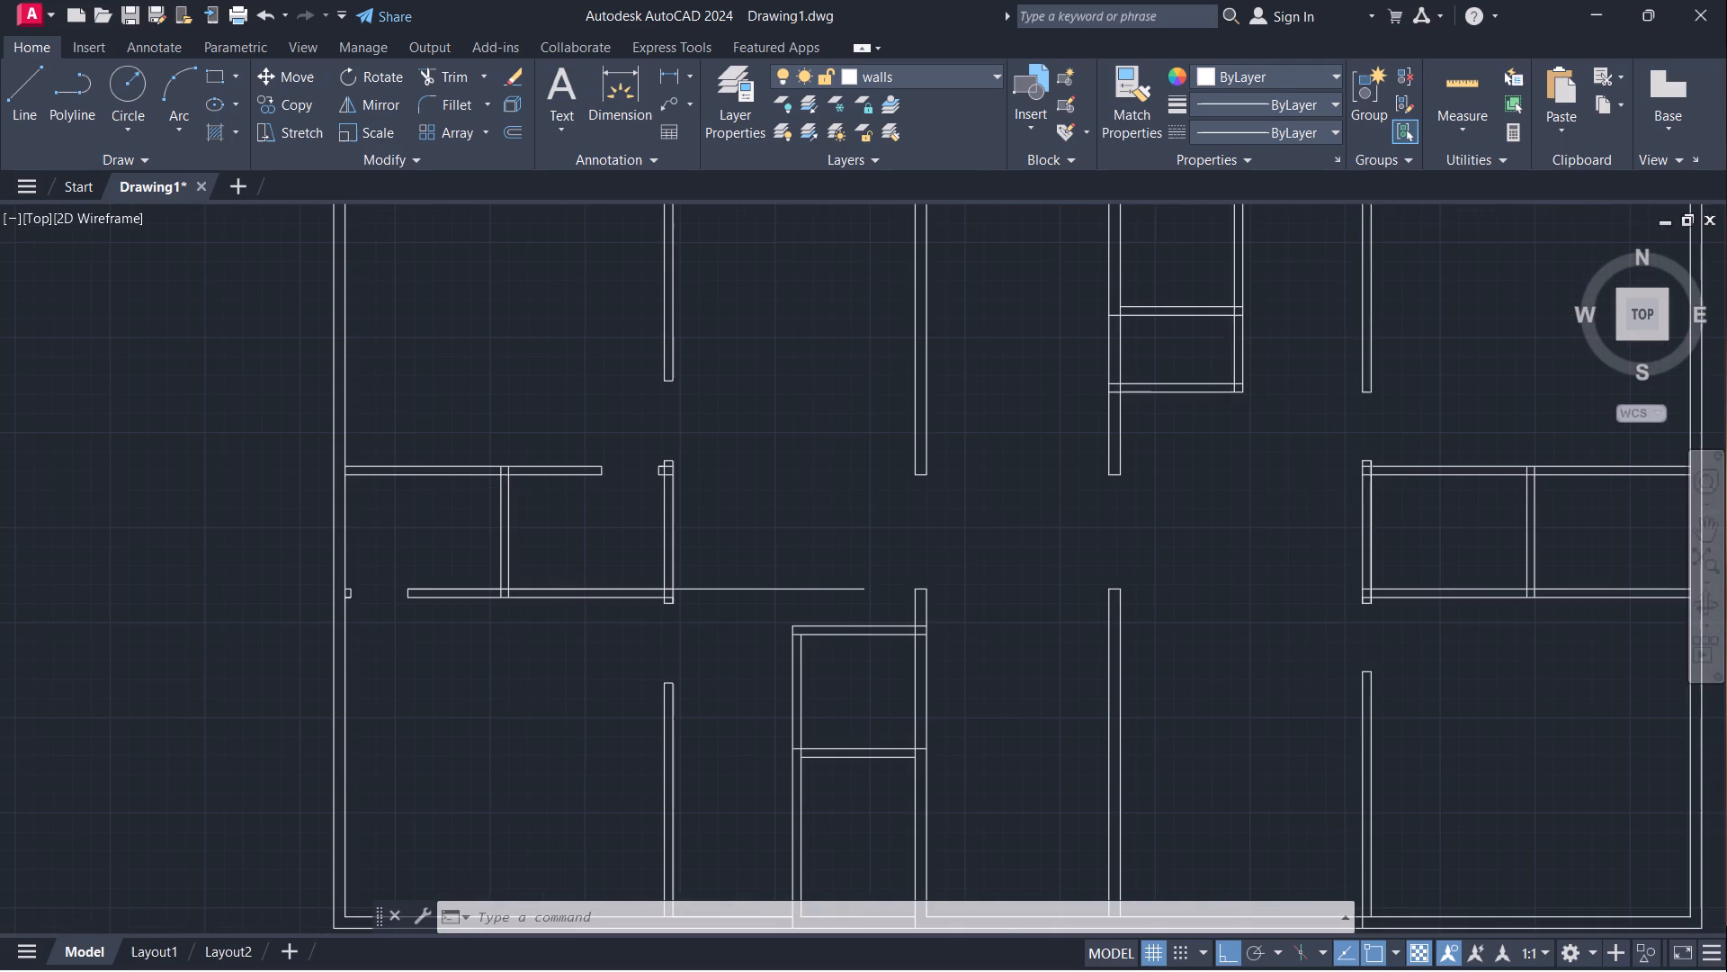
{"action": "scroll", "coordinate": [758, 598], "scroll_direction": "up", "scroll_amount": 1}
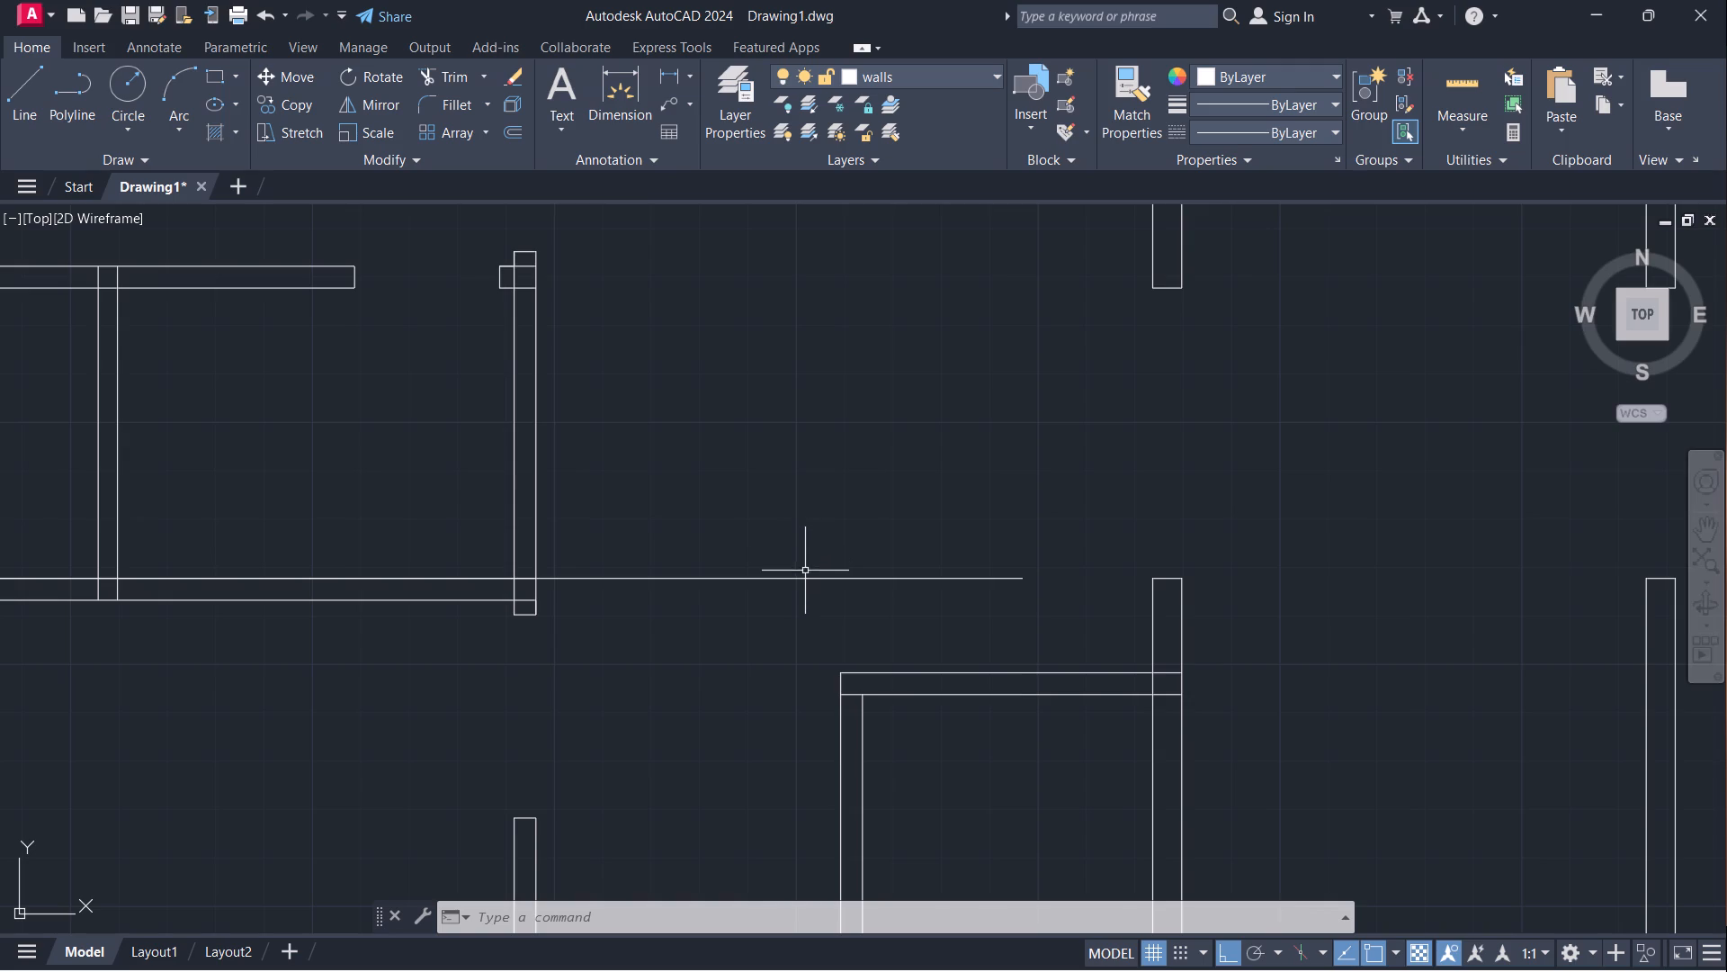
{"action": "key", "text": "Escape"}
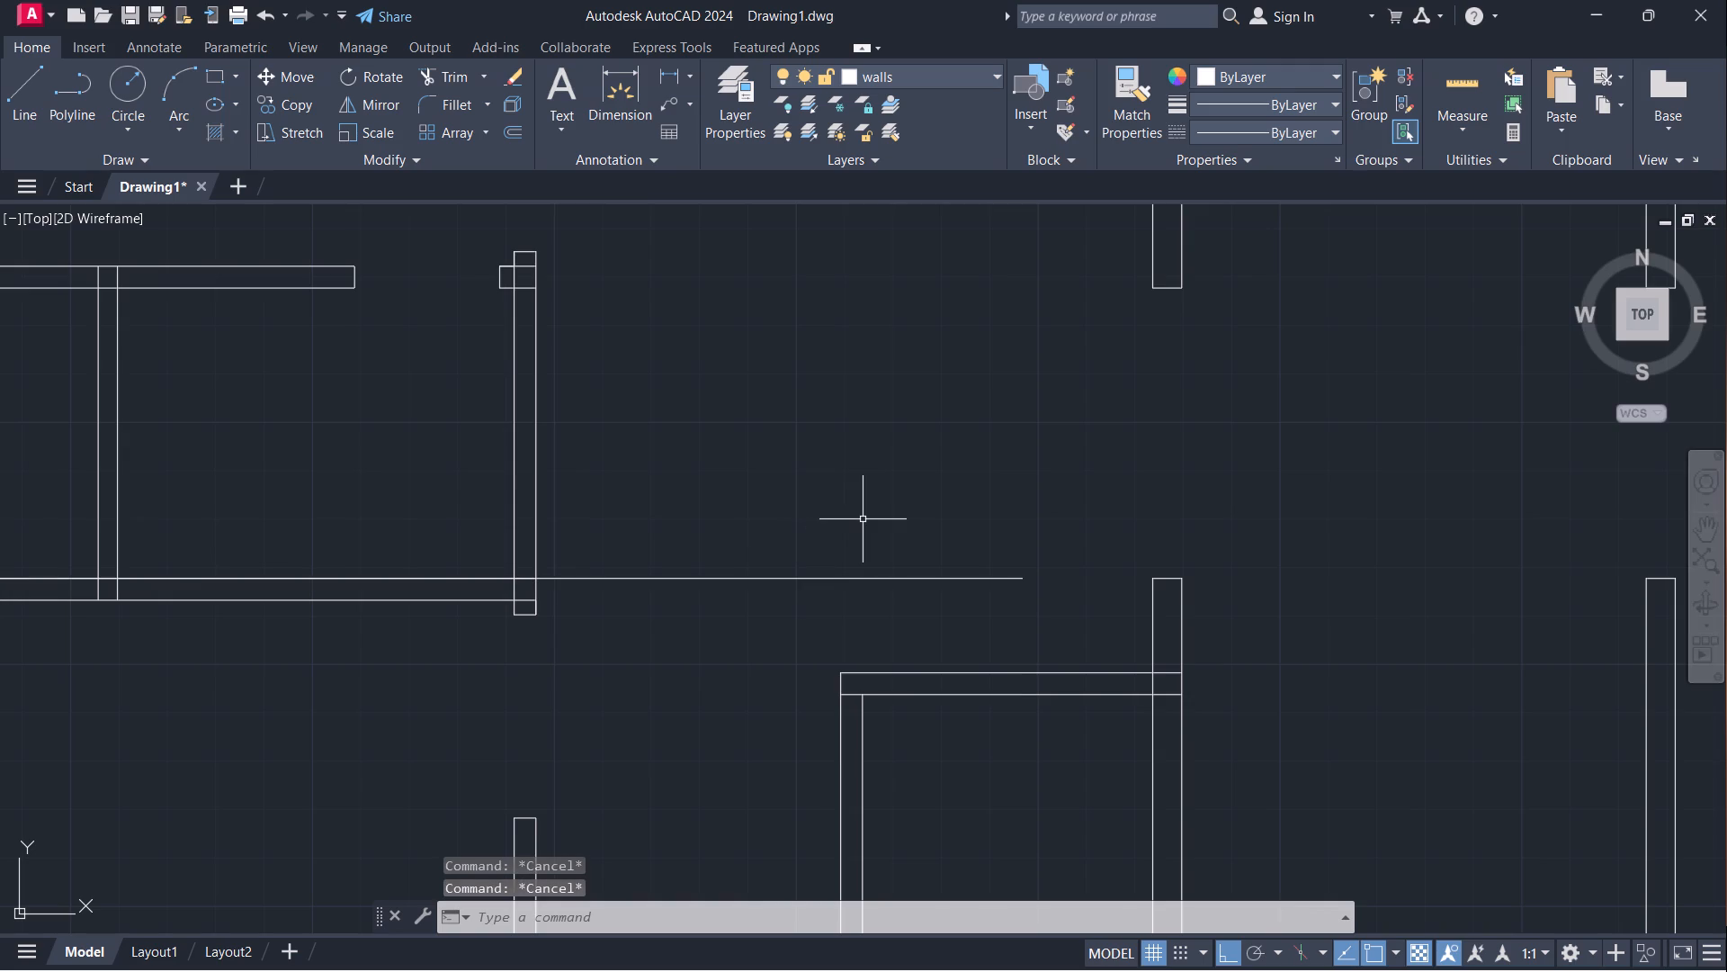
{"action": "type", "text": "tr"}
{"action": "key", "text": "Return"}
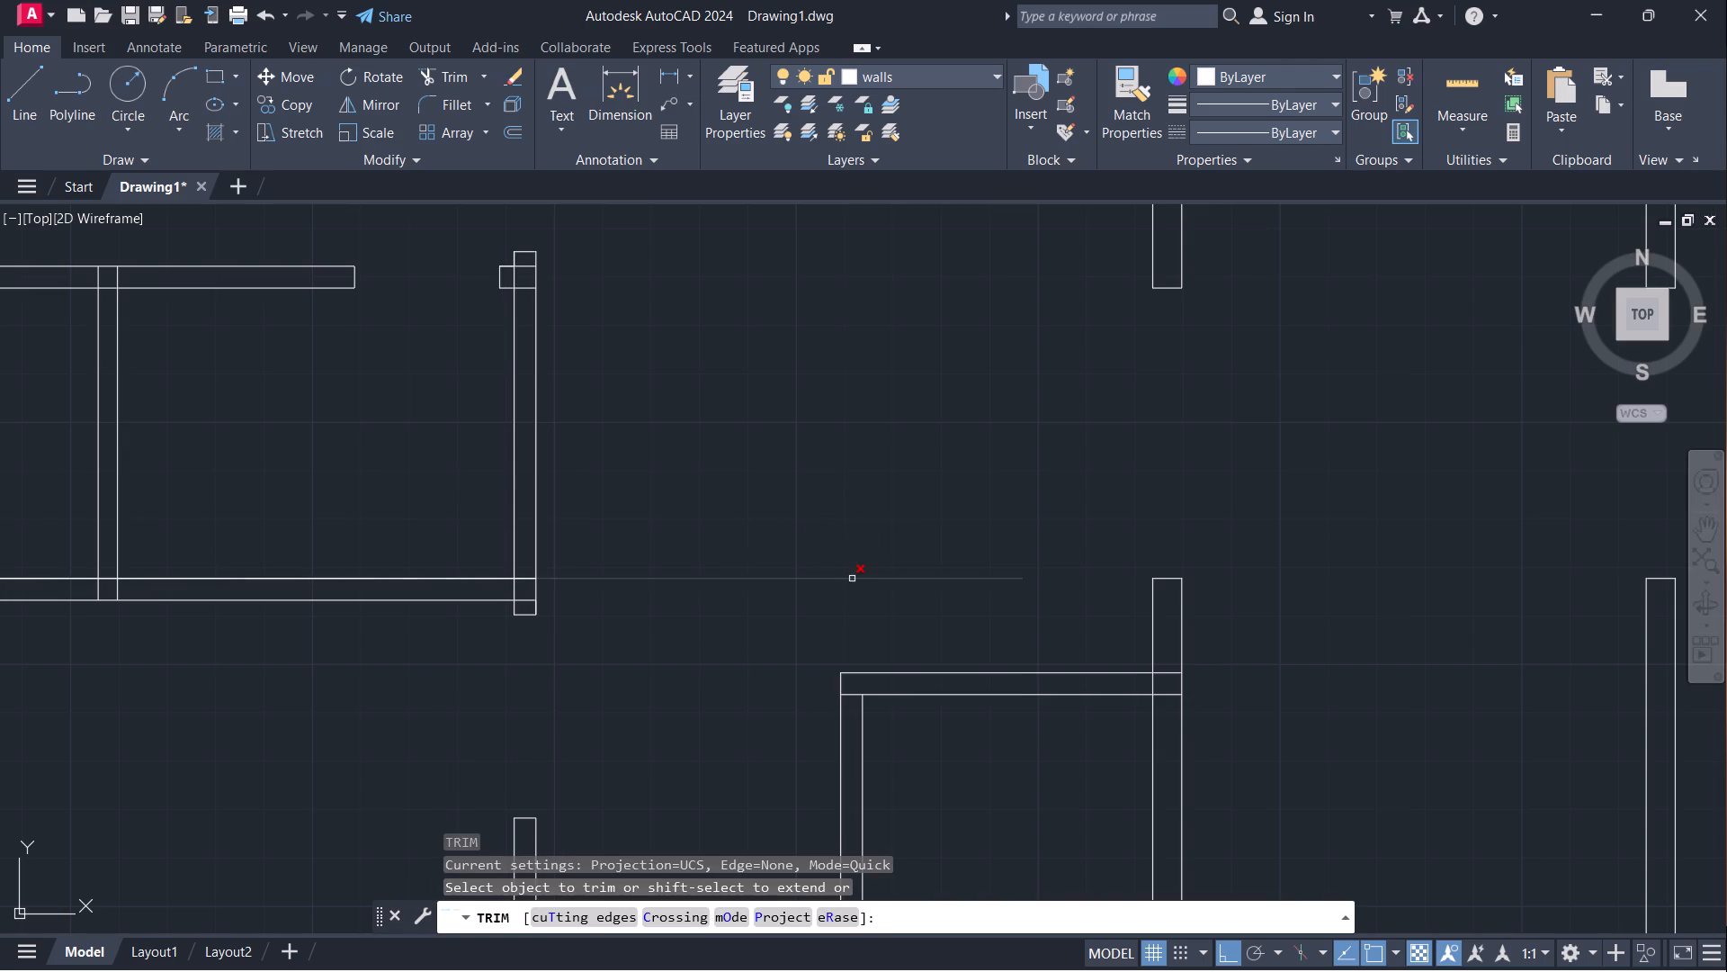
{"action": "left_click", "coordinate": [852, 579]}
{"action": "key", "text": "Escape"}
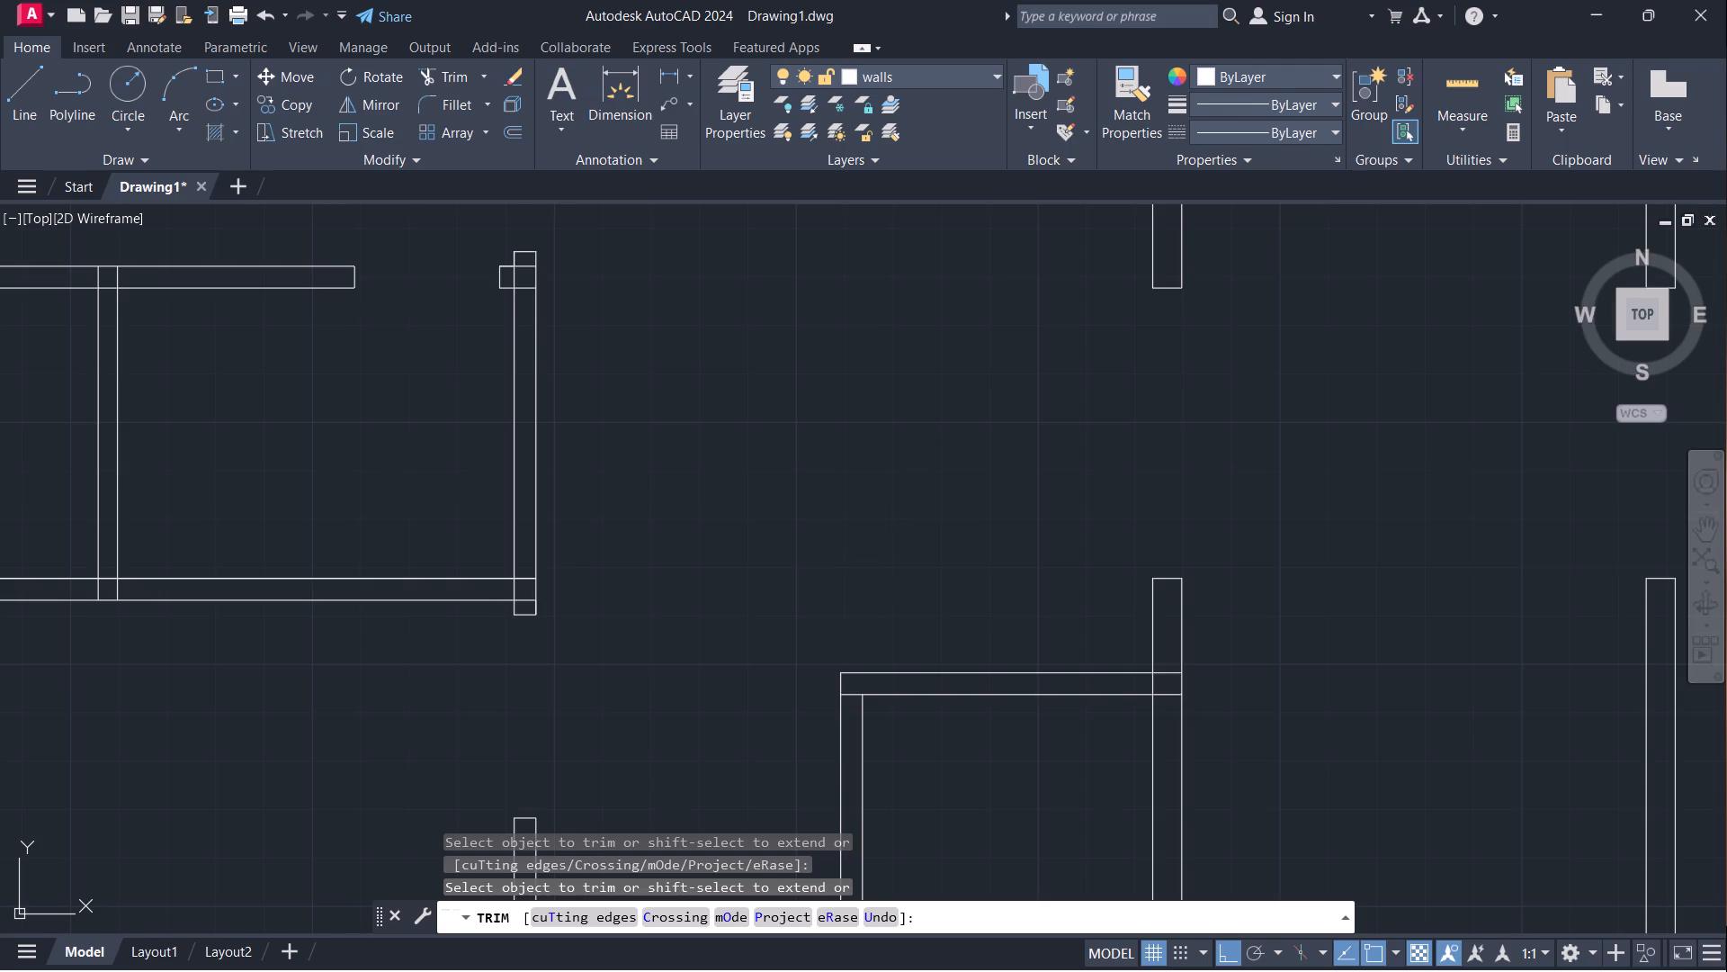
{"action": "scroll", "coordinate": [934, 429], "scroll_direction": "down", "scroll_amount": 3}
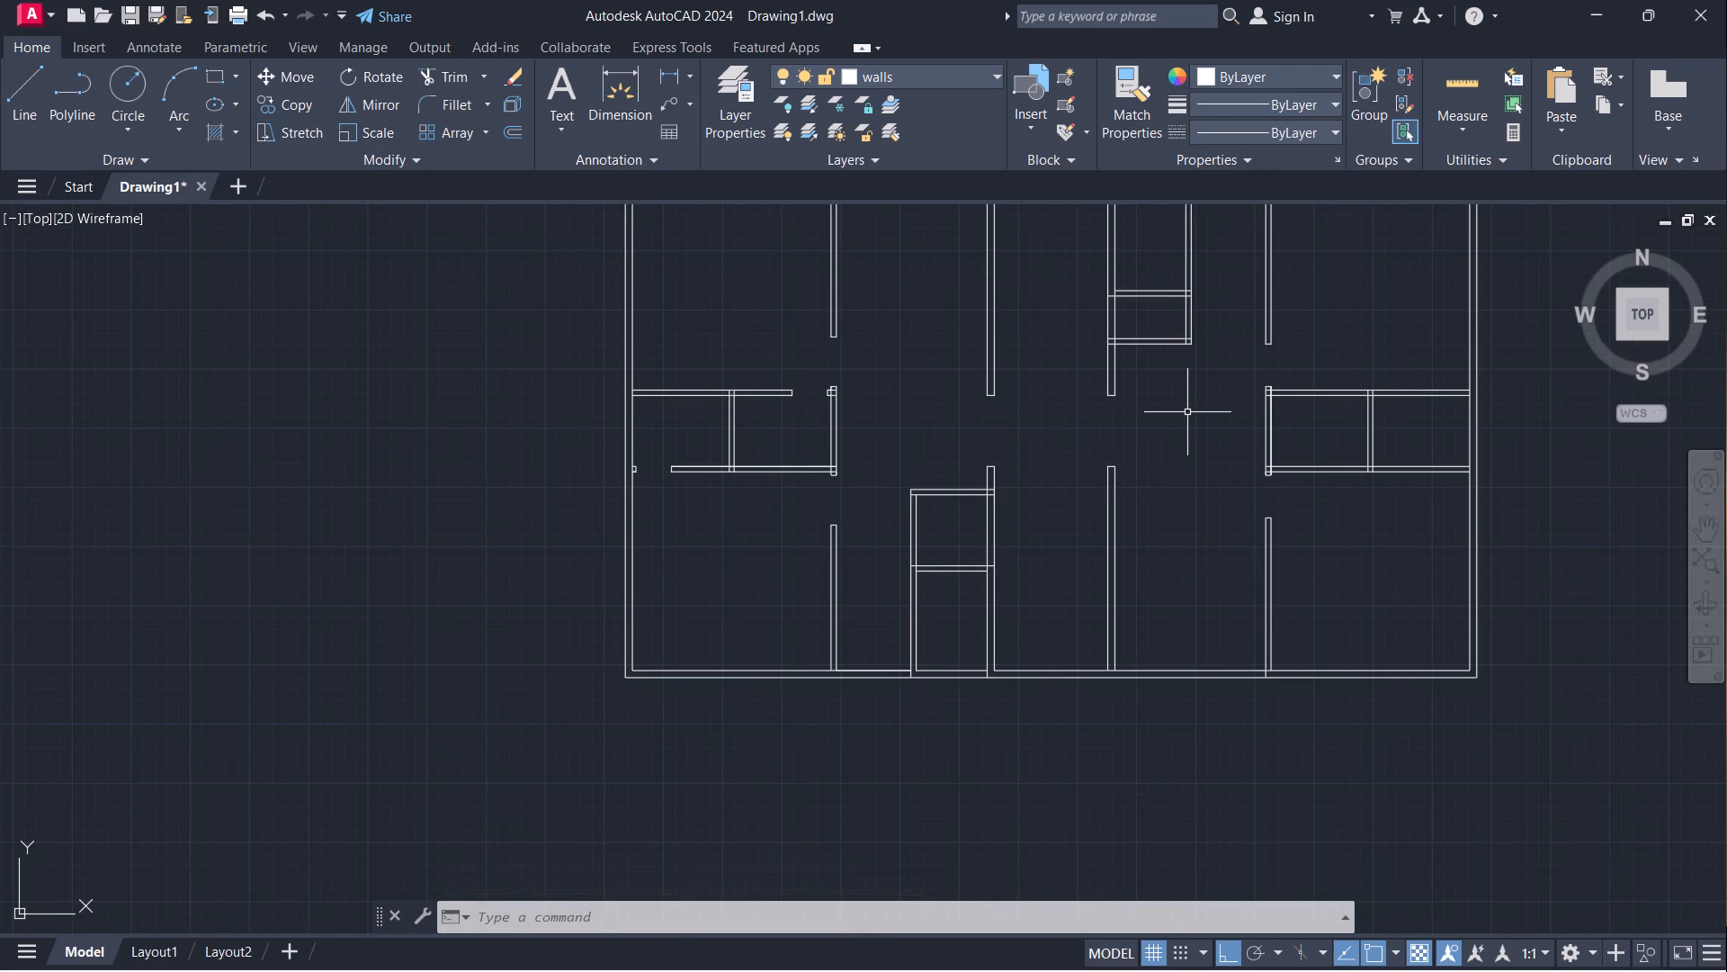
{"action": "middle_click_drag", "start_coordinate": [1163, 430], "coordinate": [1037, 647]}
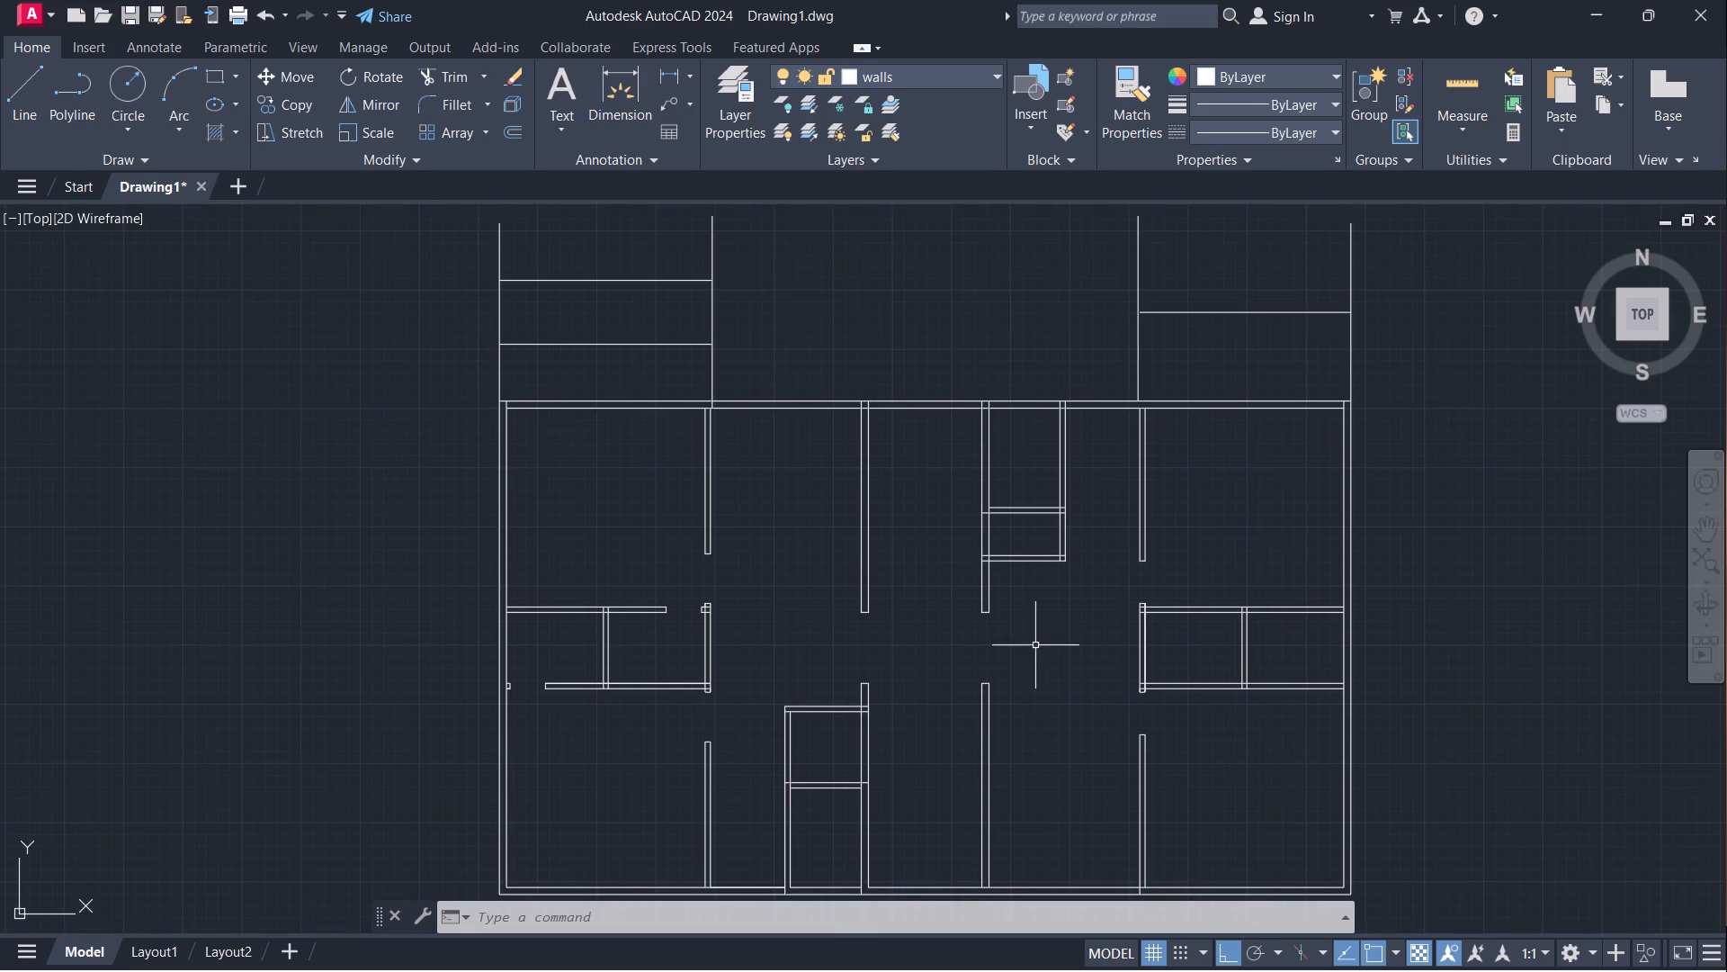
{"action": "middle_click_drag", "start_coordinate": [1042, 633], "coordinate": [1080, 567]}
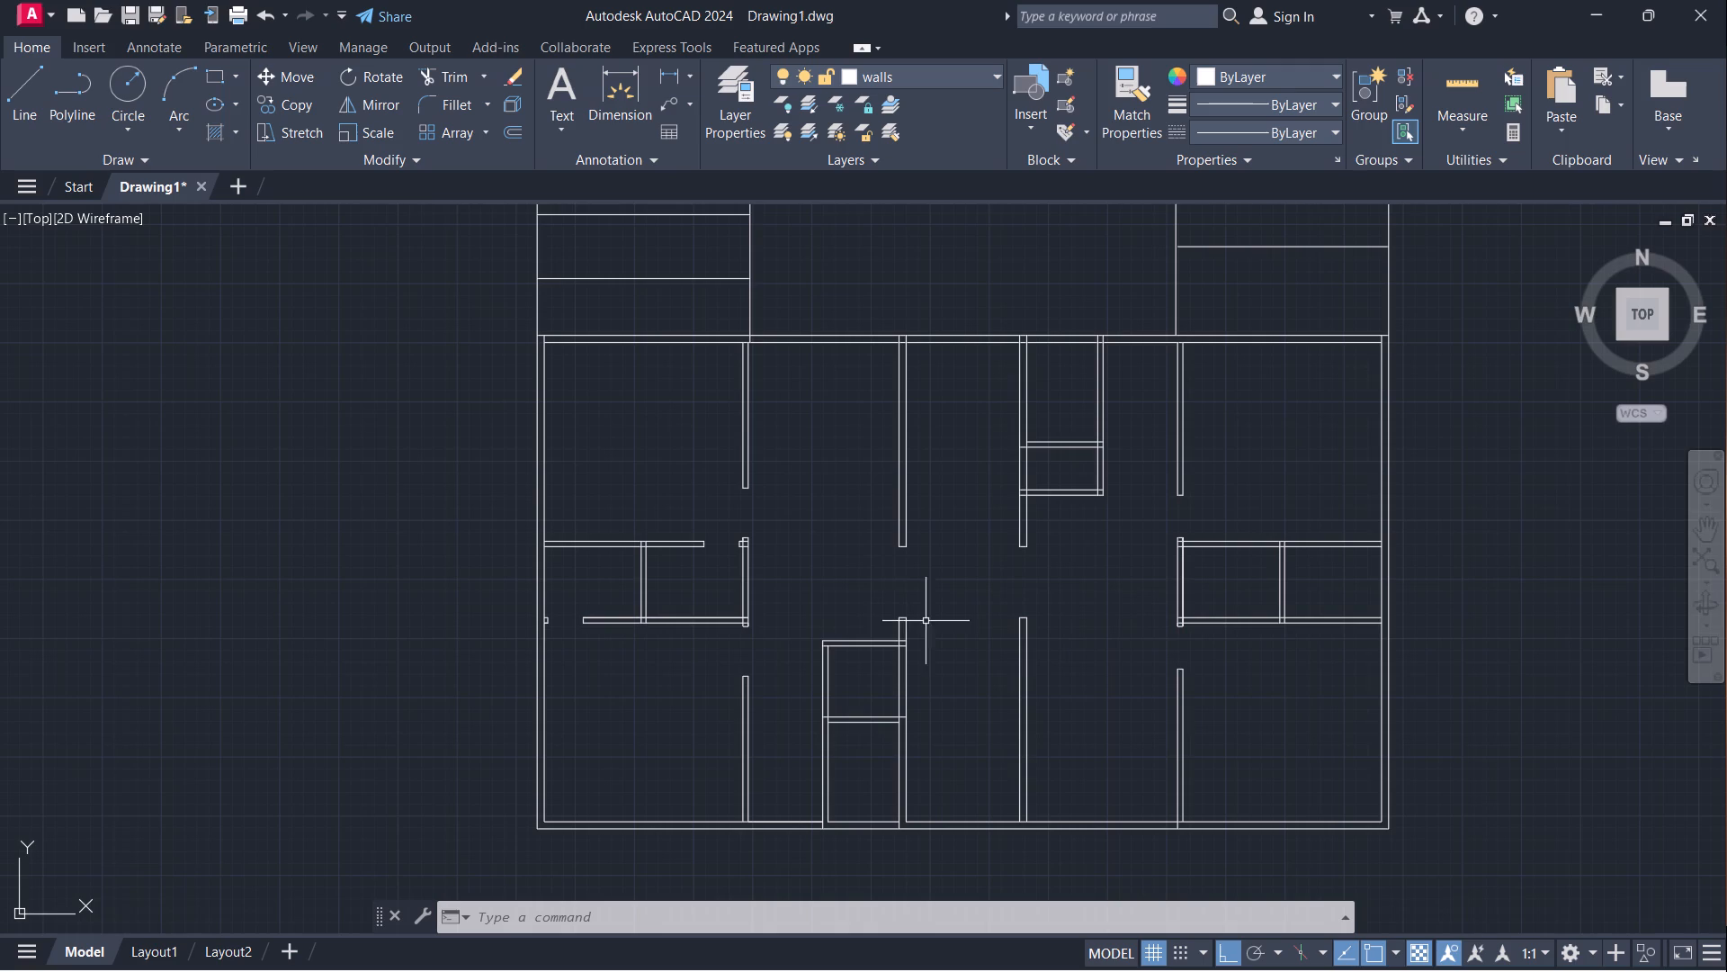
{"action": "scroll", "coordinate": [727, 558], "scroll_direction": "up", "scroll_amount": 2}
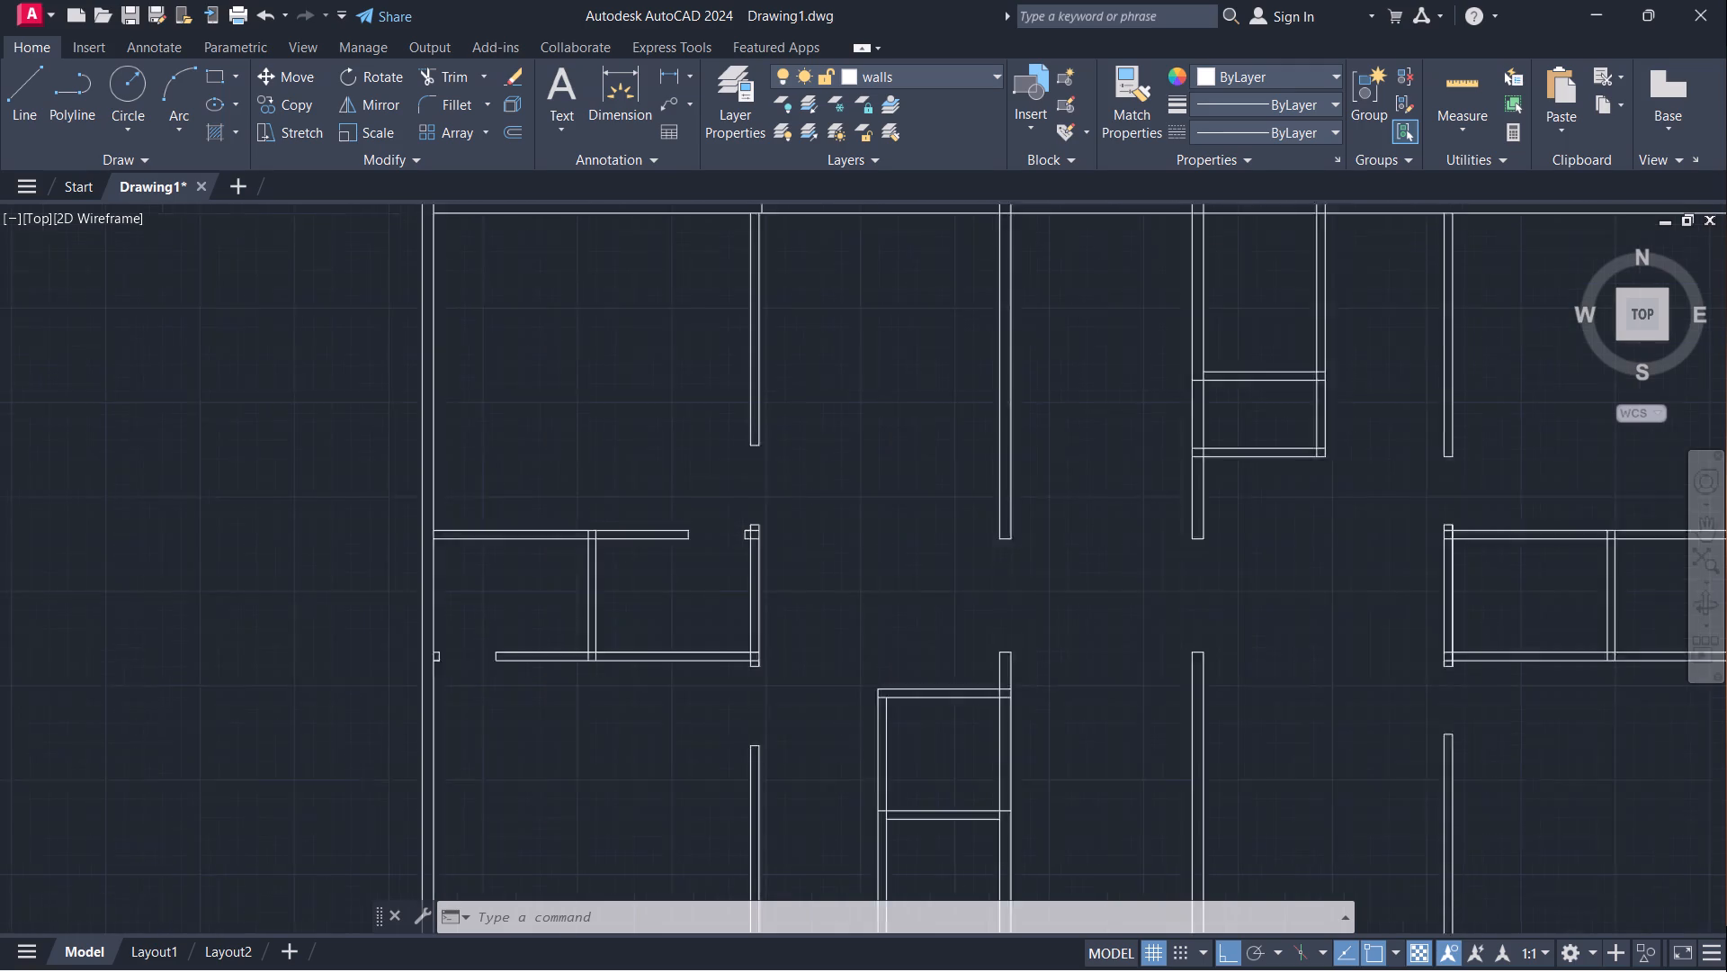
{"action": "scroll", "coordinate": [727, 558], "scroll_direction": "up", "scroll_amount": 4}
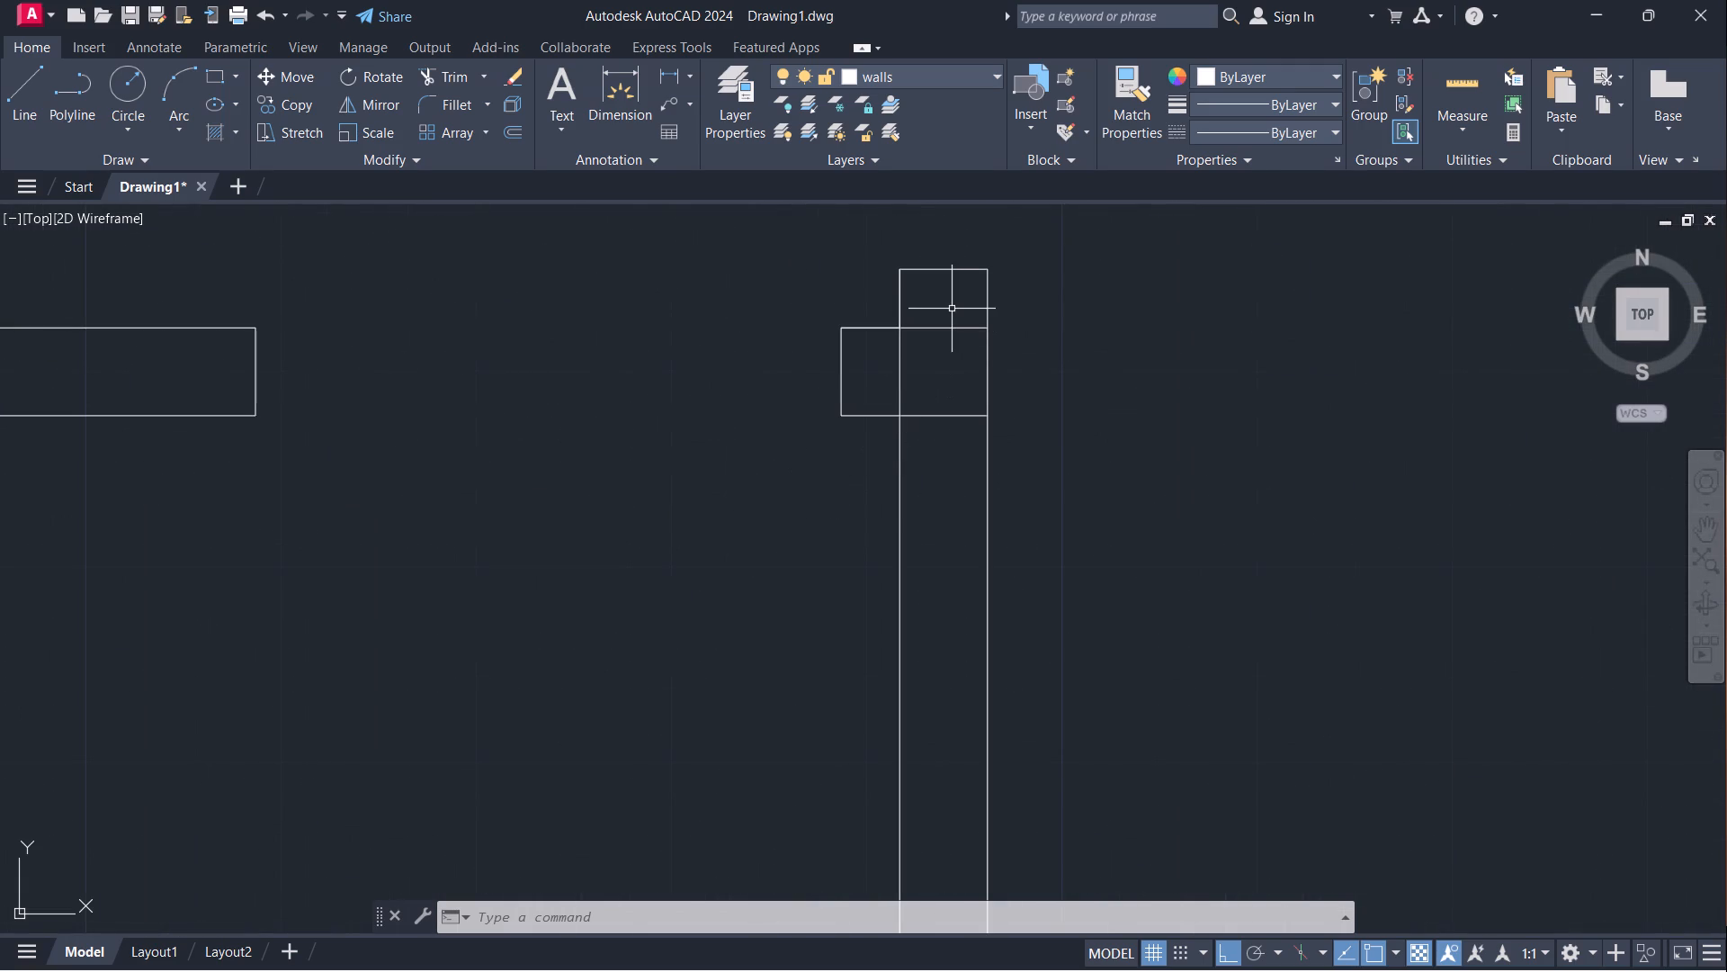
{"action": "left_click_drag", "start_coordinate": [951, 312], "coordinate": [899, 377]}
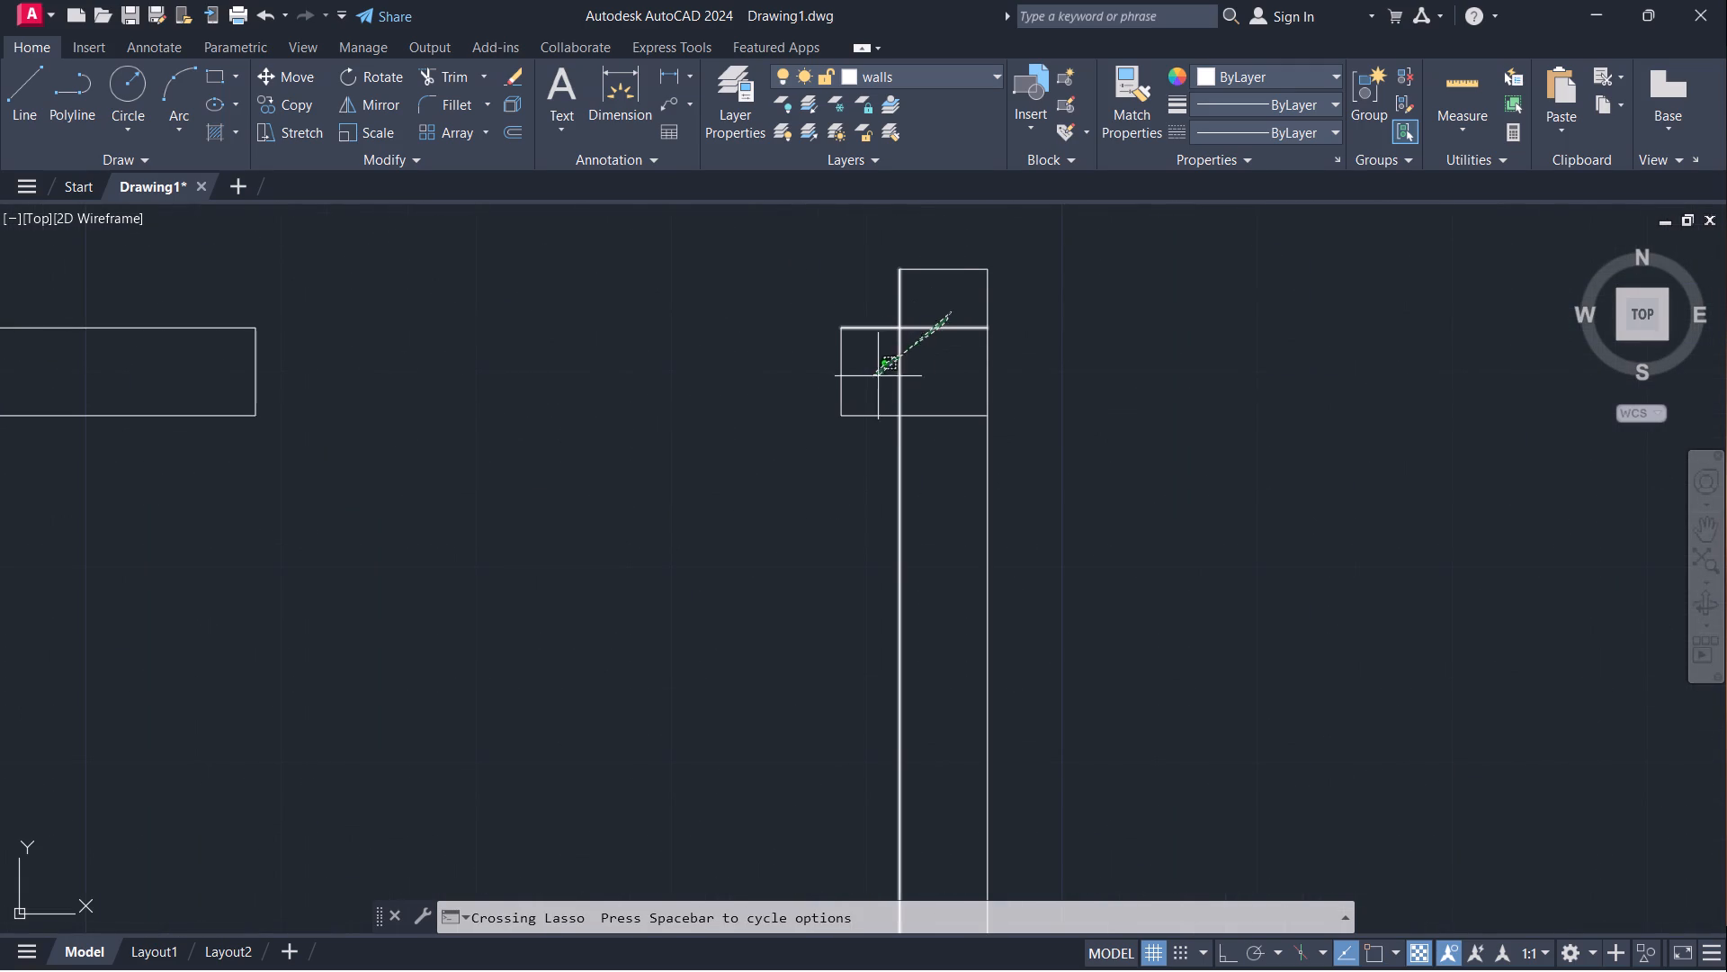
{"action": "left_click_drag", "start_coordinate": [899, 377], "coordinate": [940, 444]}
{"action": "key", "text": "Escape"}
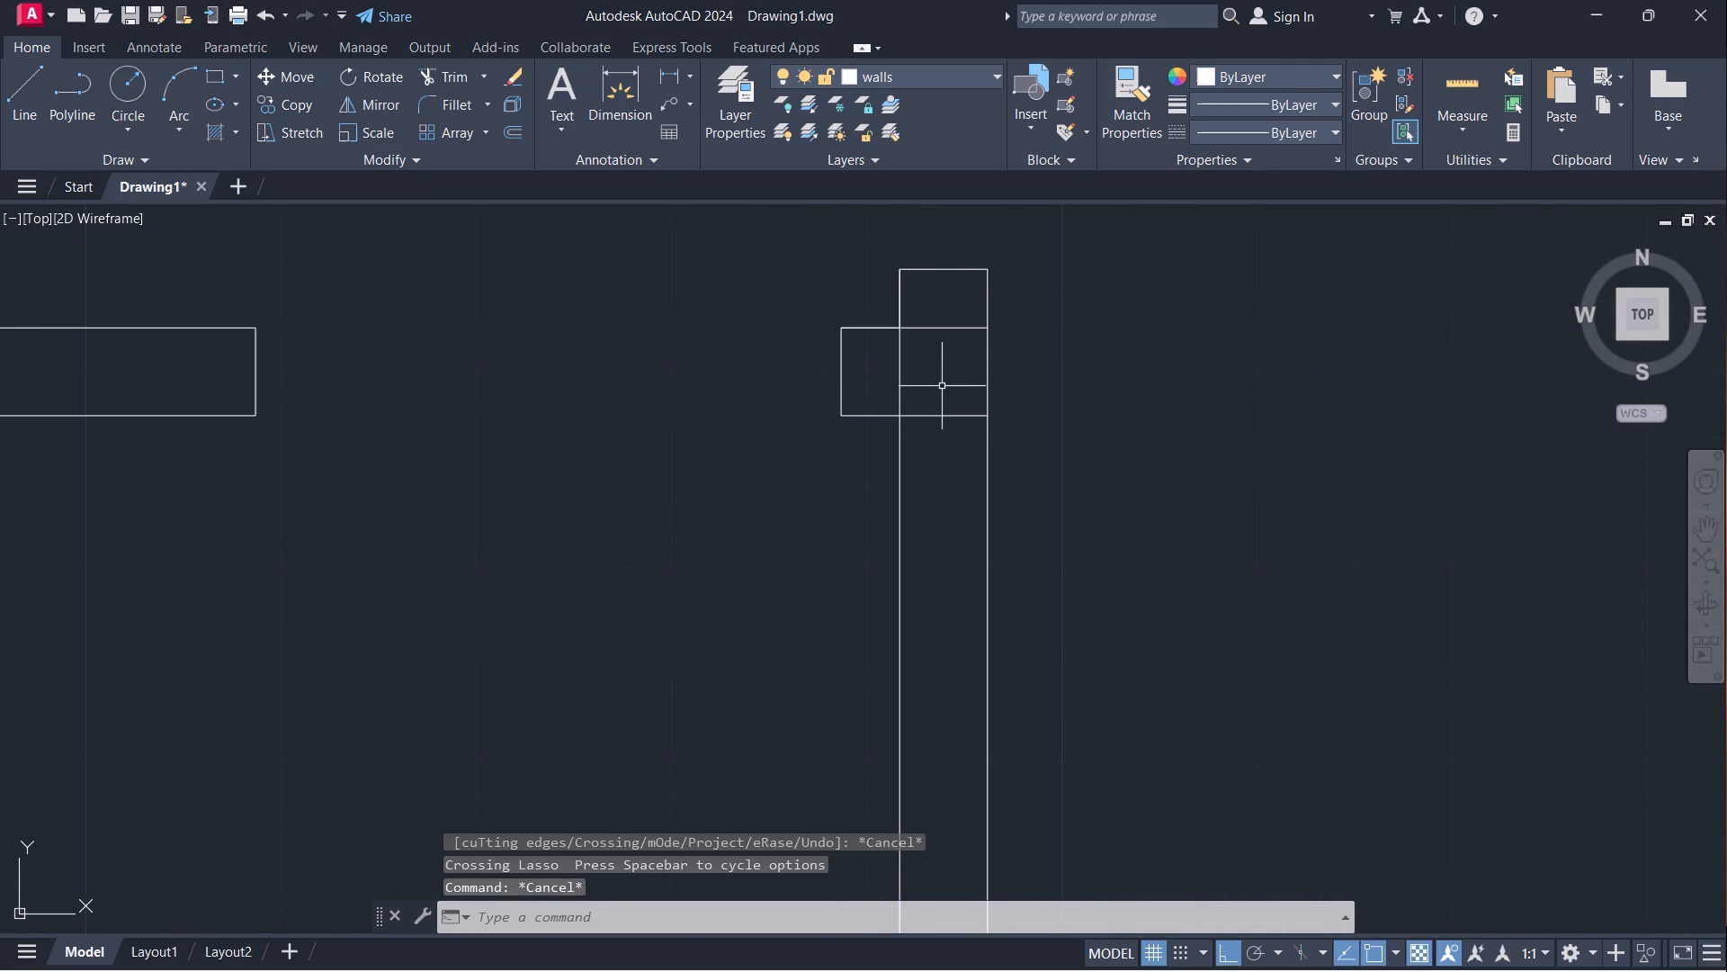
Trim the overlapping lines where the middle left room's upper and lower horizontal partitions meet its right vertical wall.
{"action": "type", "text": "tr"}
{"action": "key", "text": "Return"}
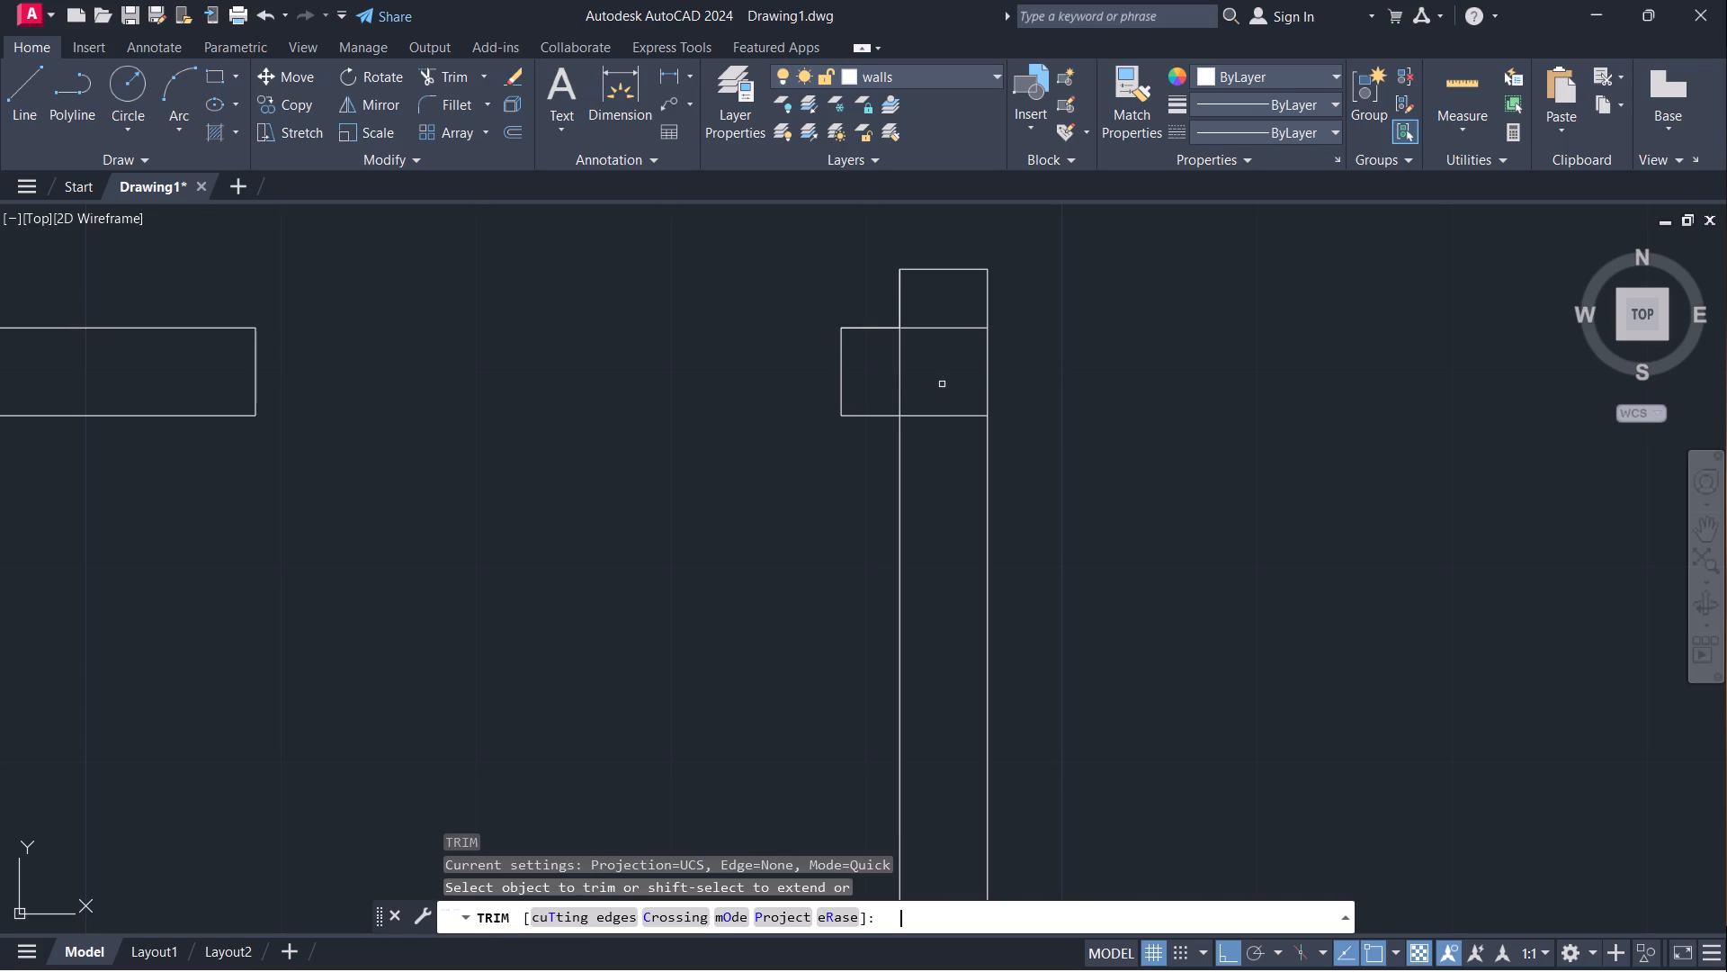
{"action": "left_click_drag", "start_coordinate": [941, 297], "coordinate": [900, 372]}
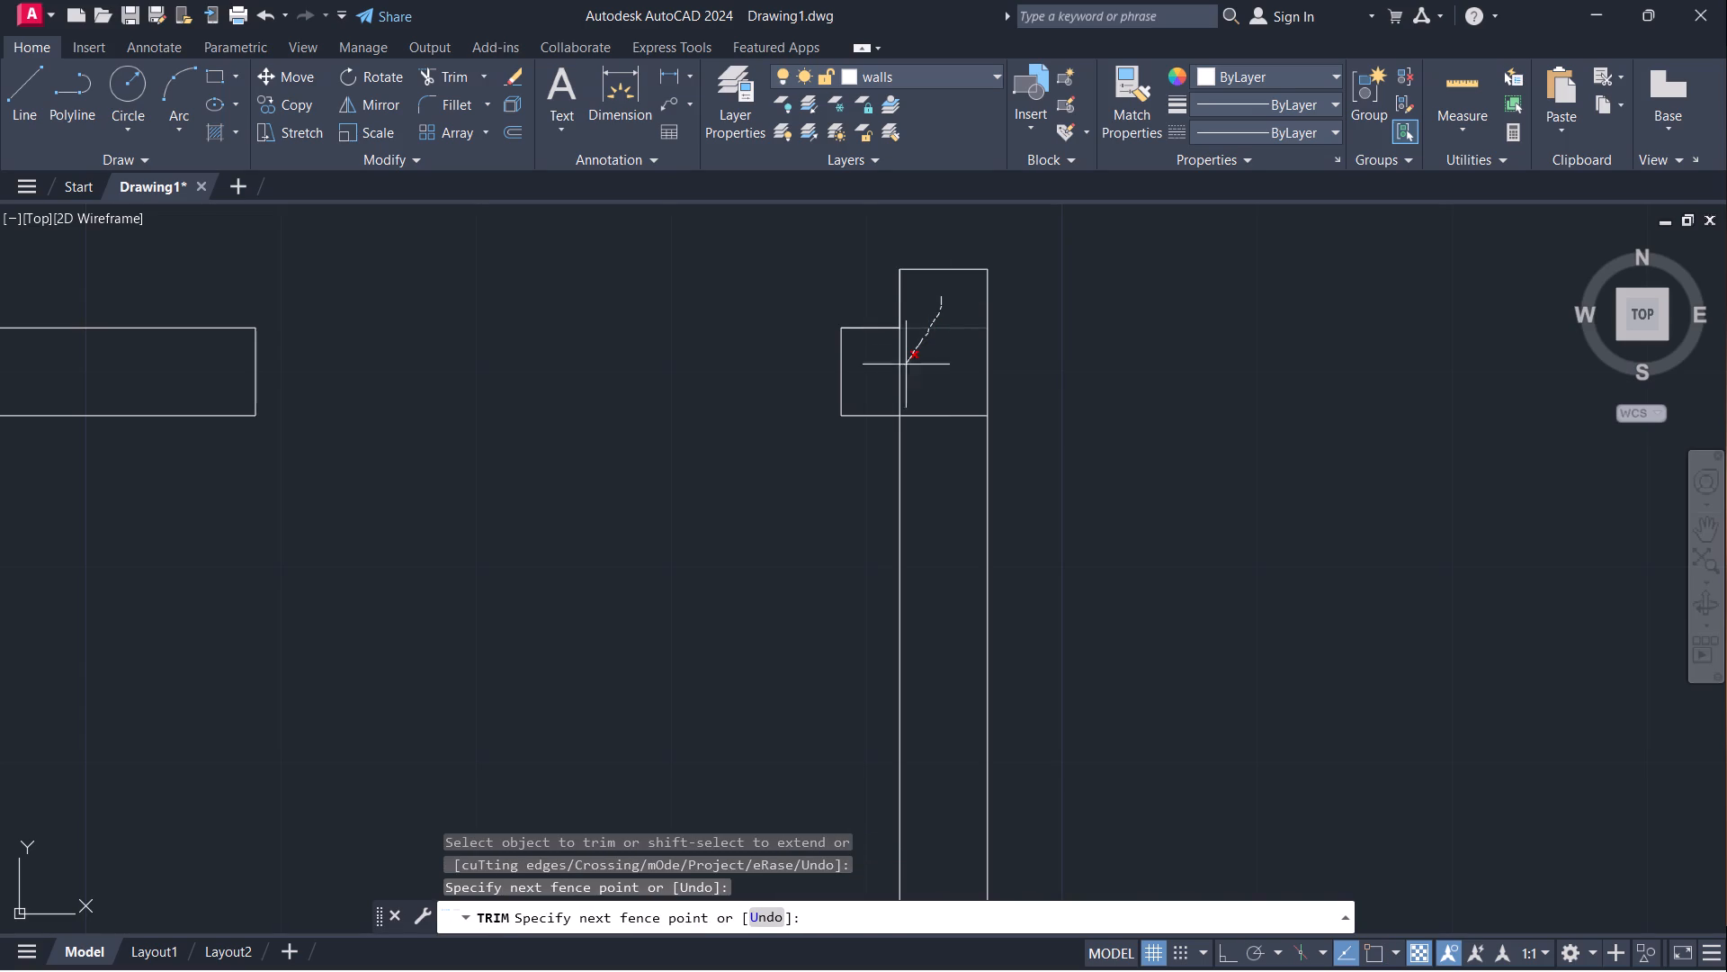
{"action": "left_click_drag", "start_coordinate": [900, 372], "coordinate": [948, 464]}
{"action": "scroll", "coordinate": [1055, 302], "scroll_direction": "down", "scroll_amount": 2}
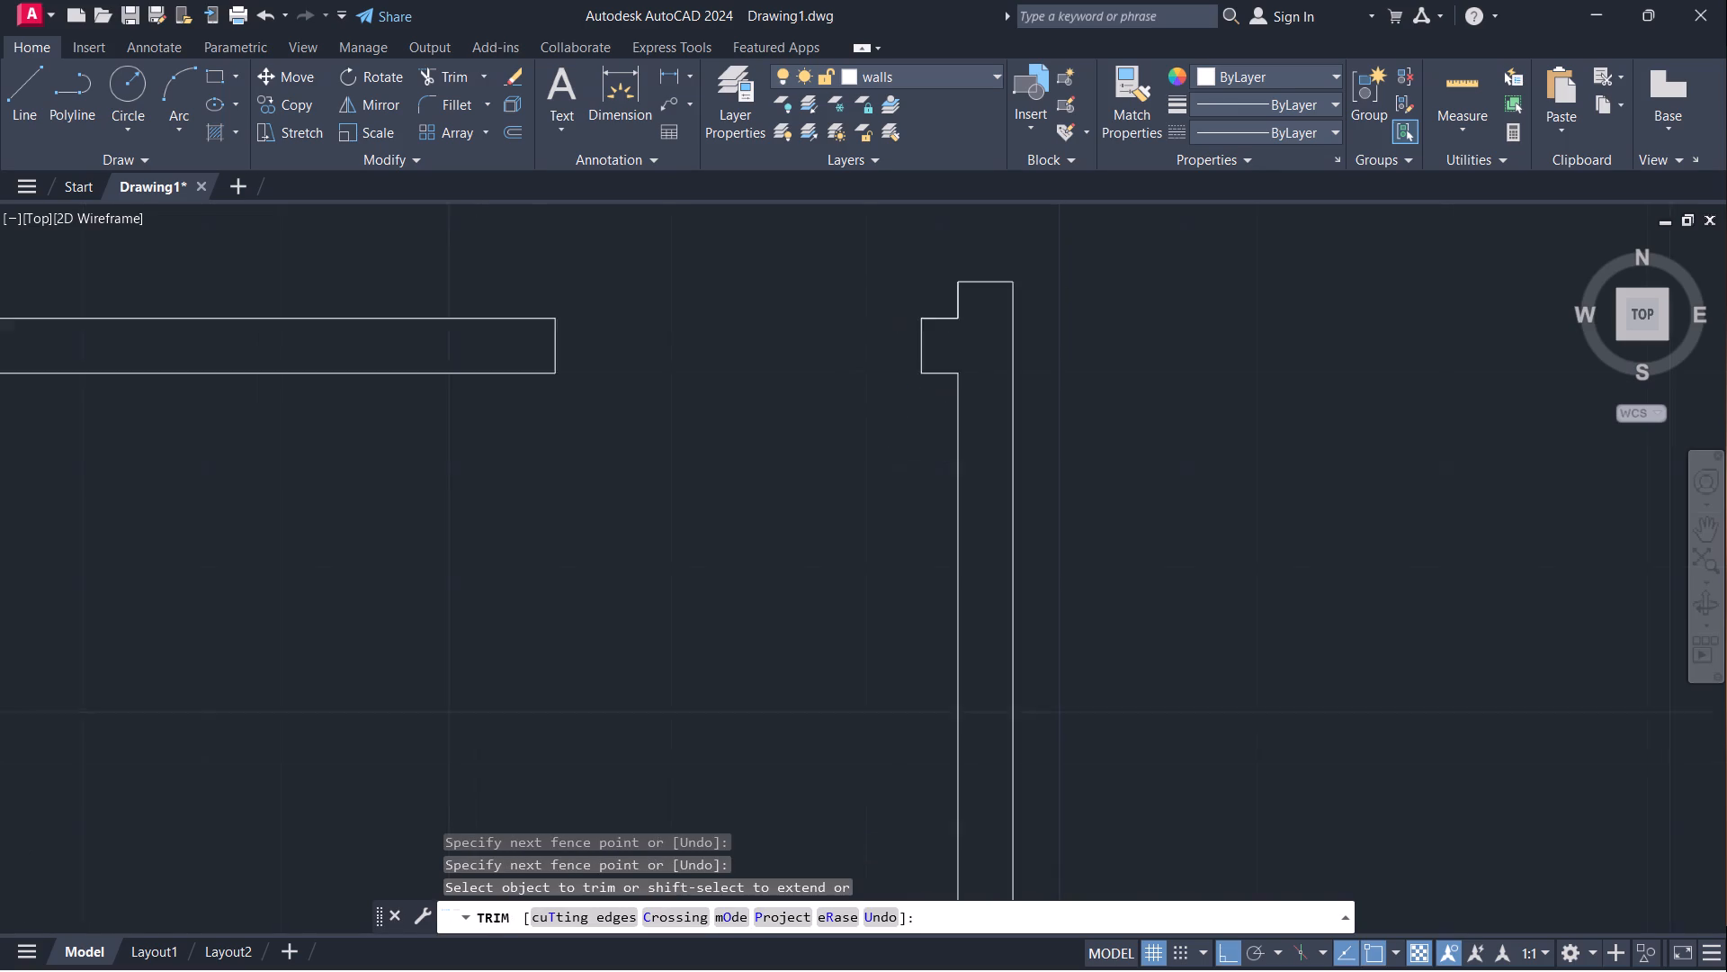
{"action": "scroll", "coordinate": [1055, 302], "scroll_direction": "down", "scroll_amount": 2}
{"action": "scroll", "coordinate": [1021, 572], "scroll_direction": "up", "scroll_amount": 3}
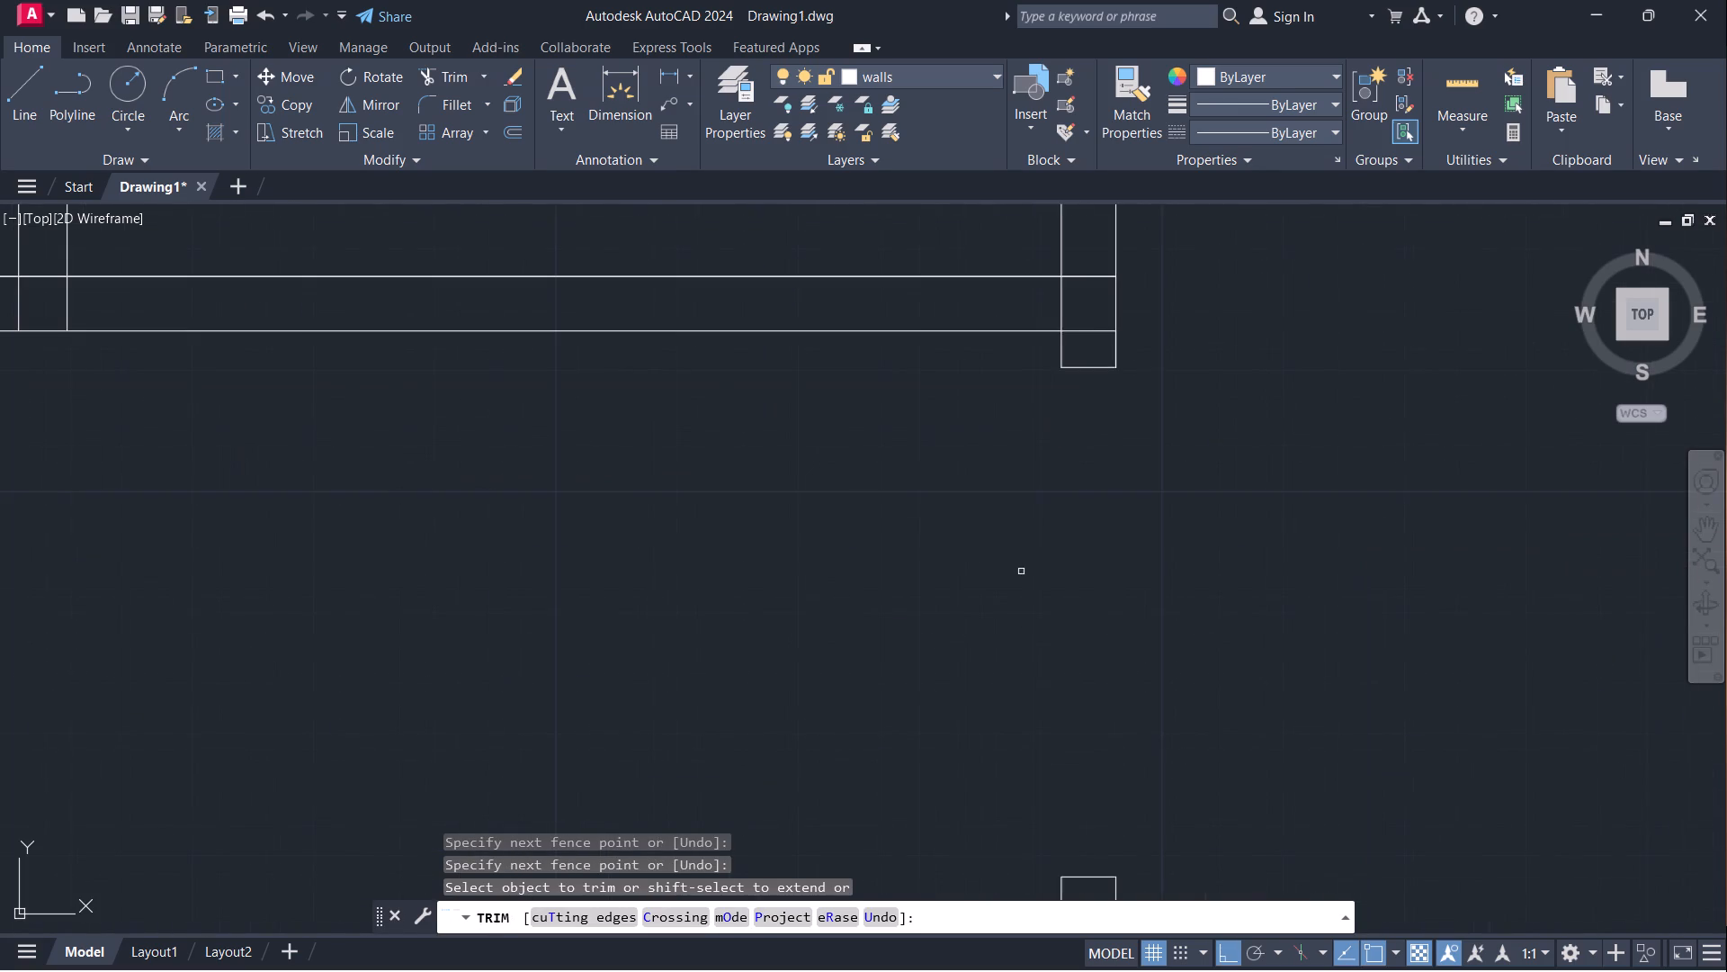
{"action": "left_click_drag", "start_coordinate": [1085, 251], "coordinate": [1055, 315]}
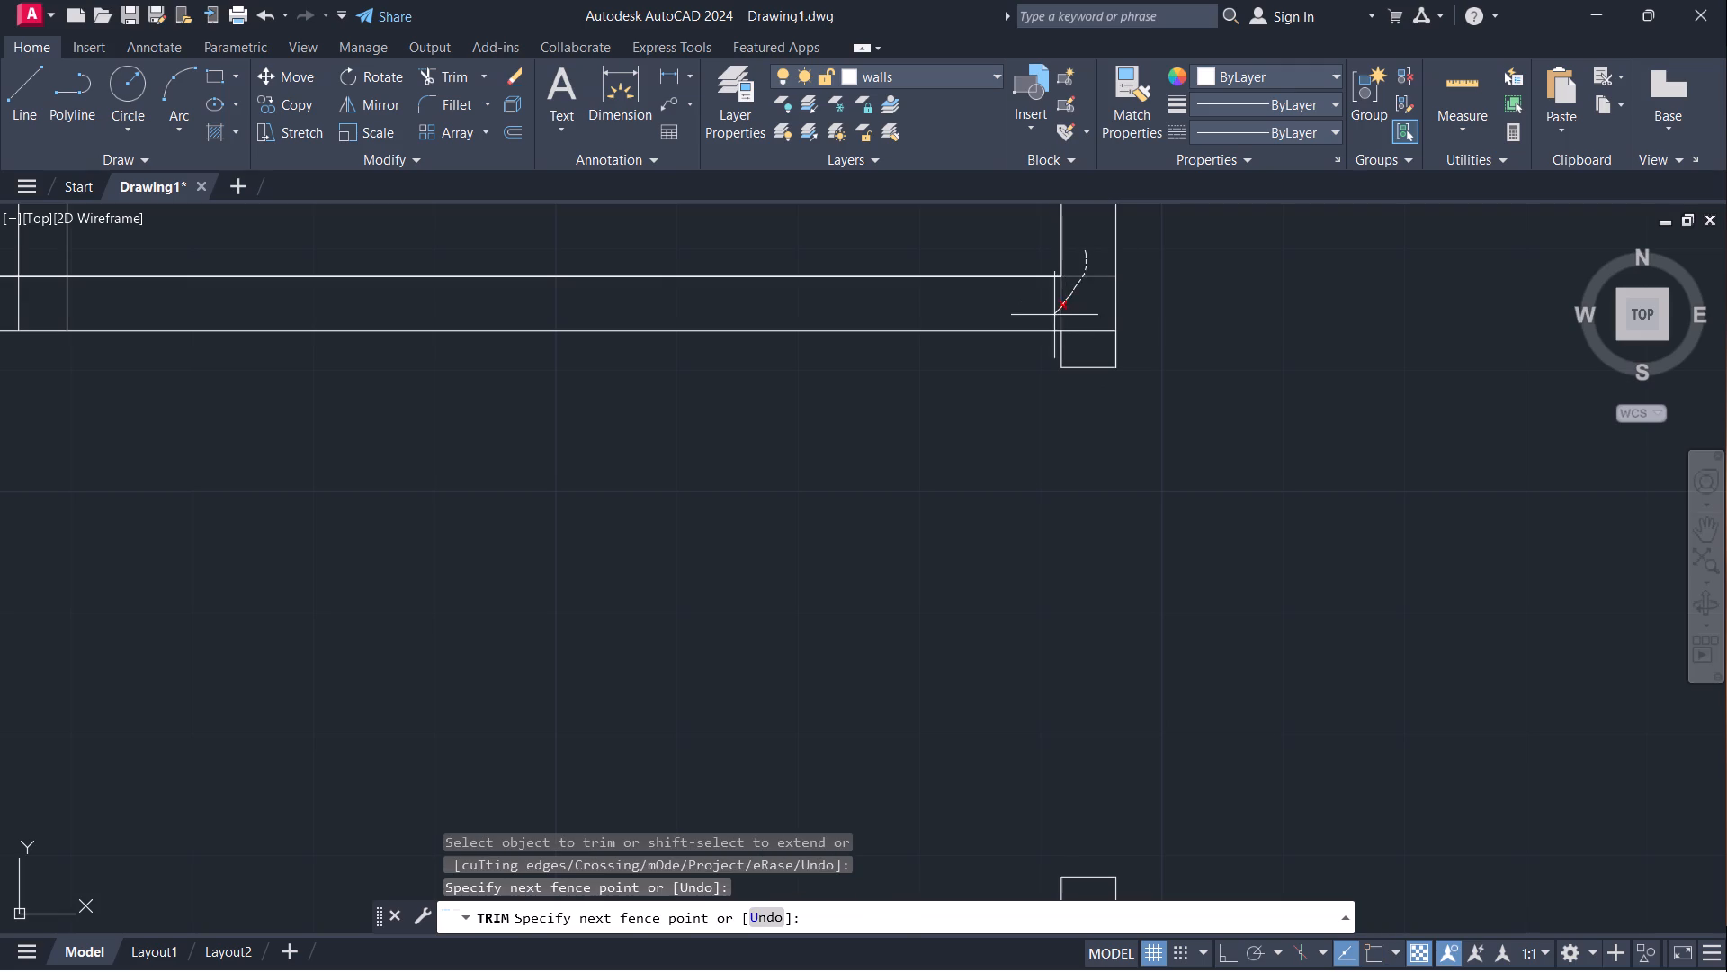
{"action": "left_click_drag", "start_coordinate": [1055, 315], "coordinate": [1089, 346]}
{"action": "scroll", "coordinate": [1102, 480], "scroll_direction": "down", "scroll_amount": 2}
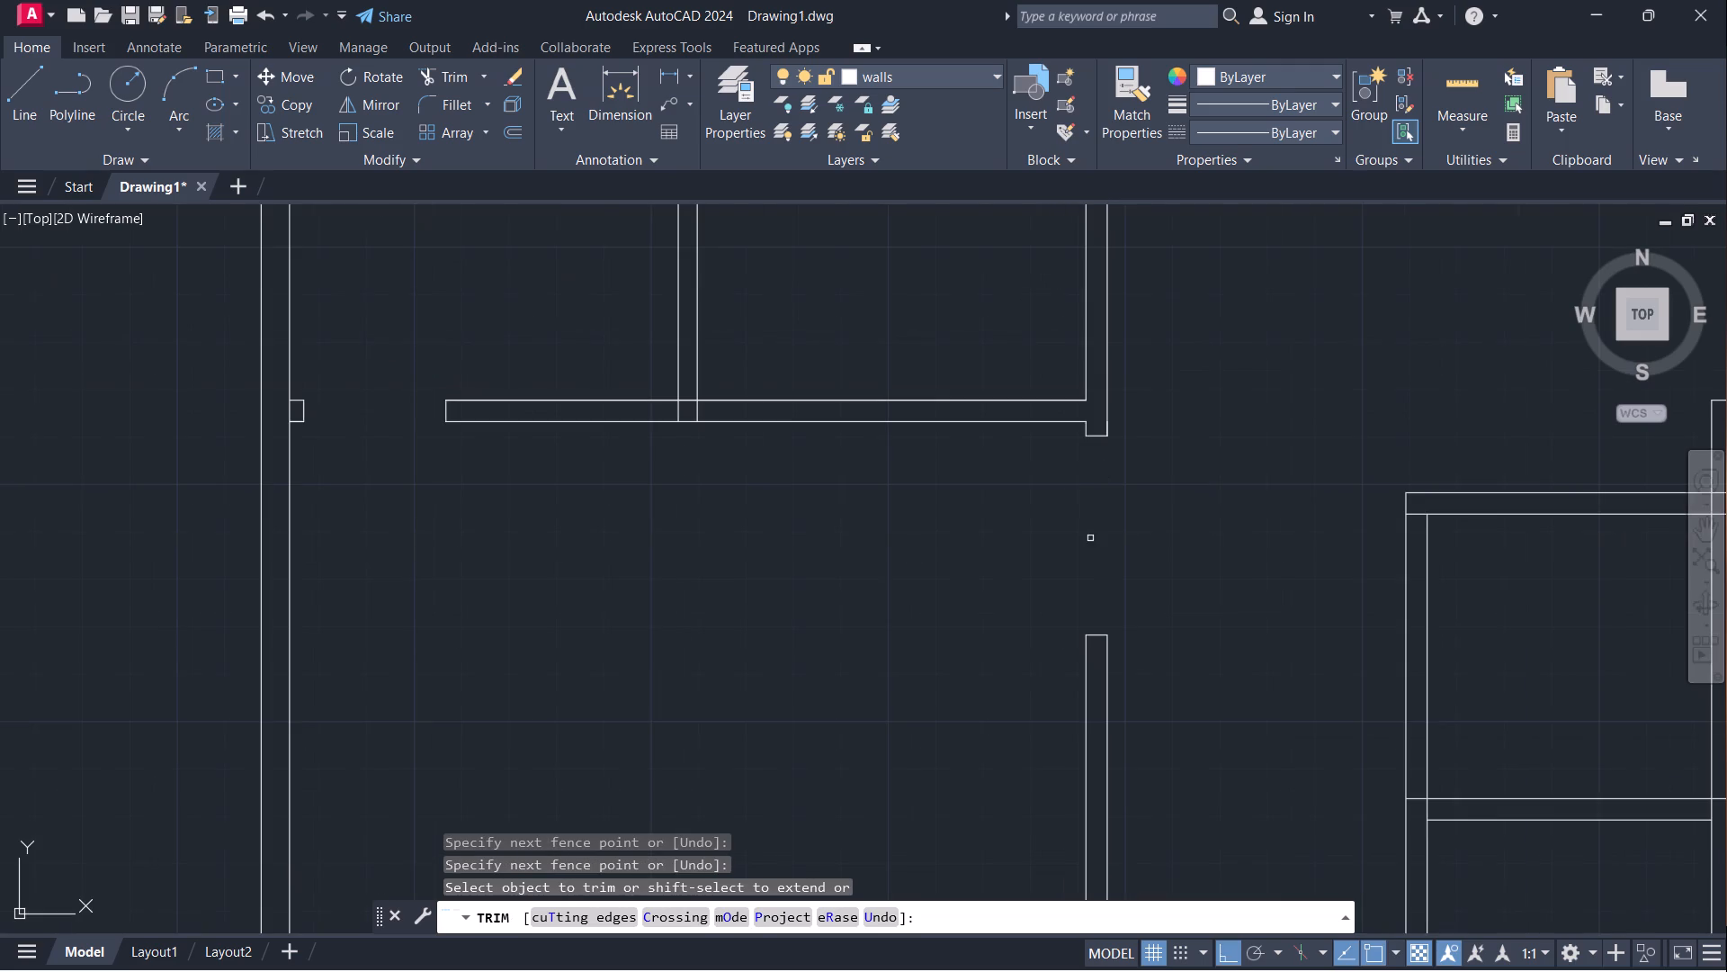
Trim the overlapping lines where the middle right room's upper and lower horizontal partitions meet its left vertical wall.
{"action": "middle_click_drag", "start_coordinate": [931, 599], "coordinate": [943, 540]}
{"action": "scroll", "coordinate": [869, 540], "scroll_direction": "down", "scroll_amount": 1}
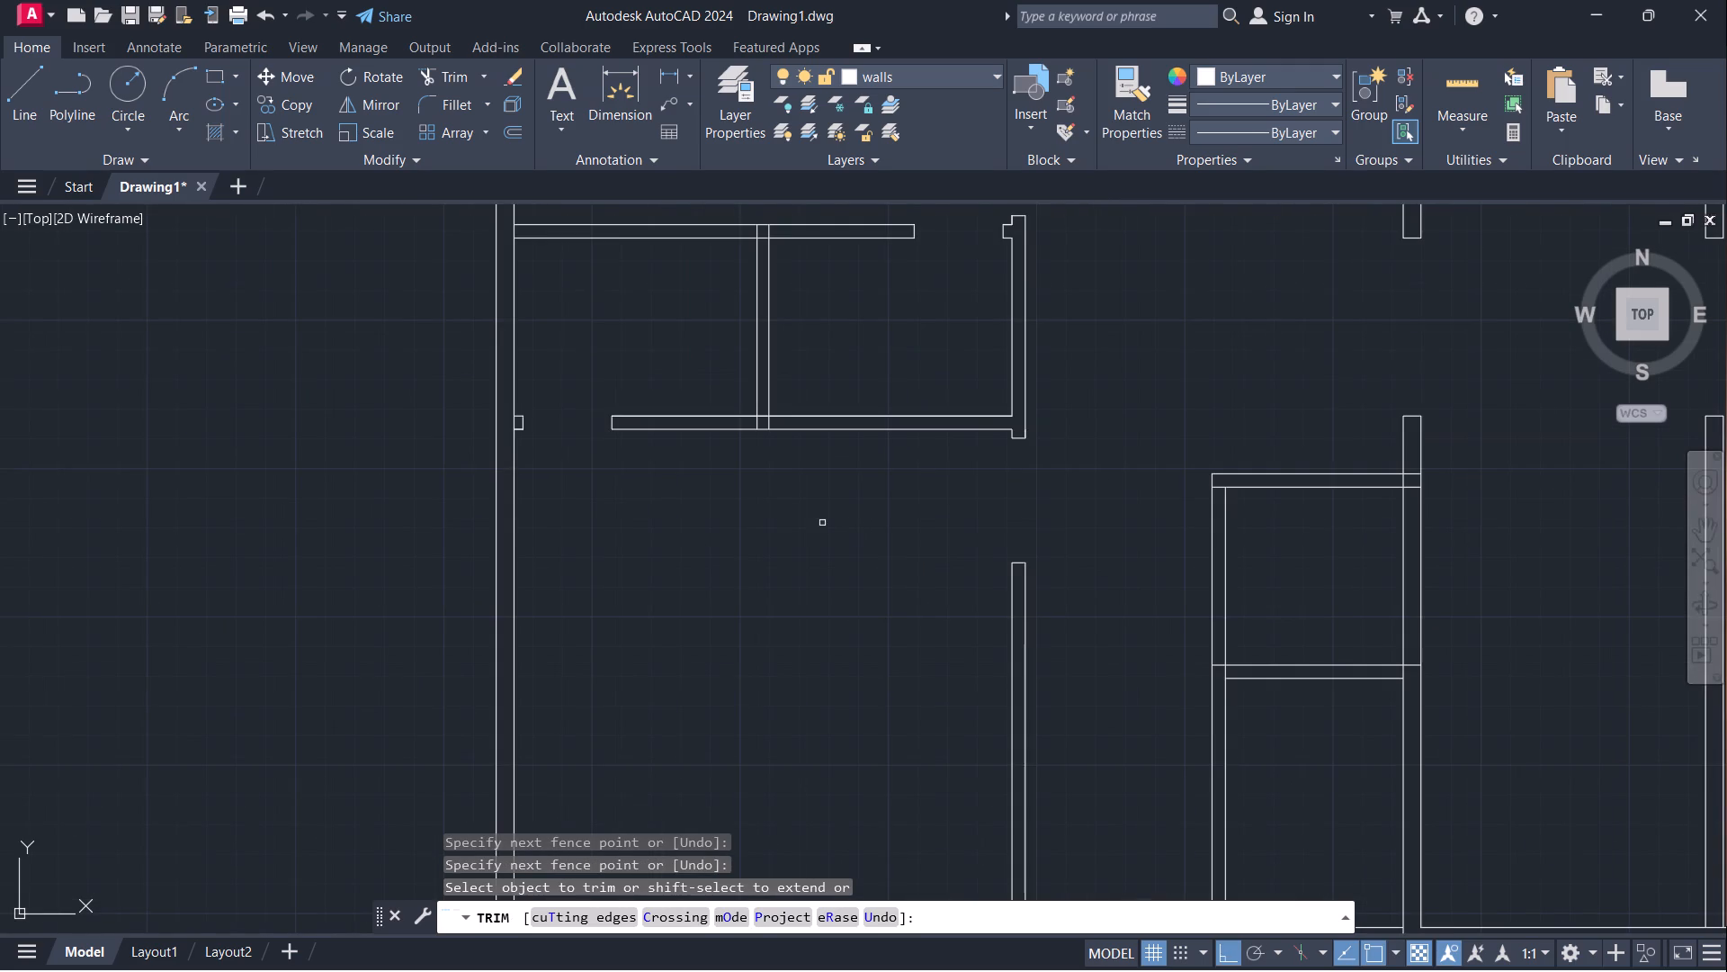
{"action": "scroll", "coordinate": [734, 636], "scroll_direction": "down", "scroll_amount": 1}
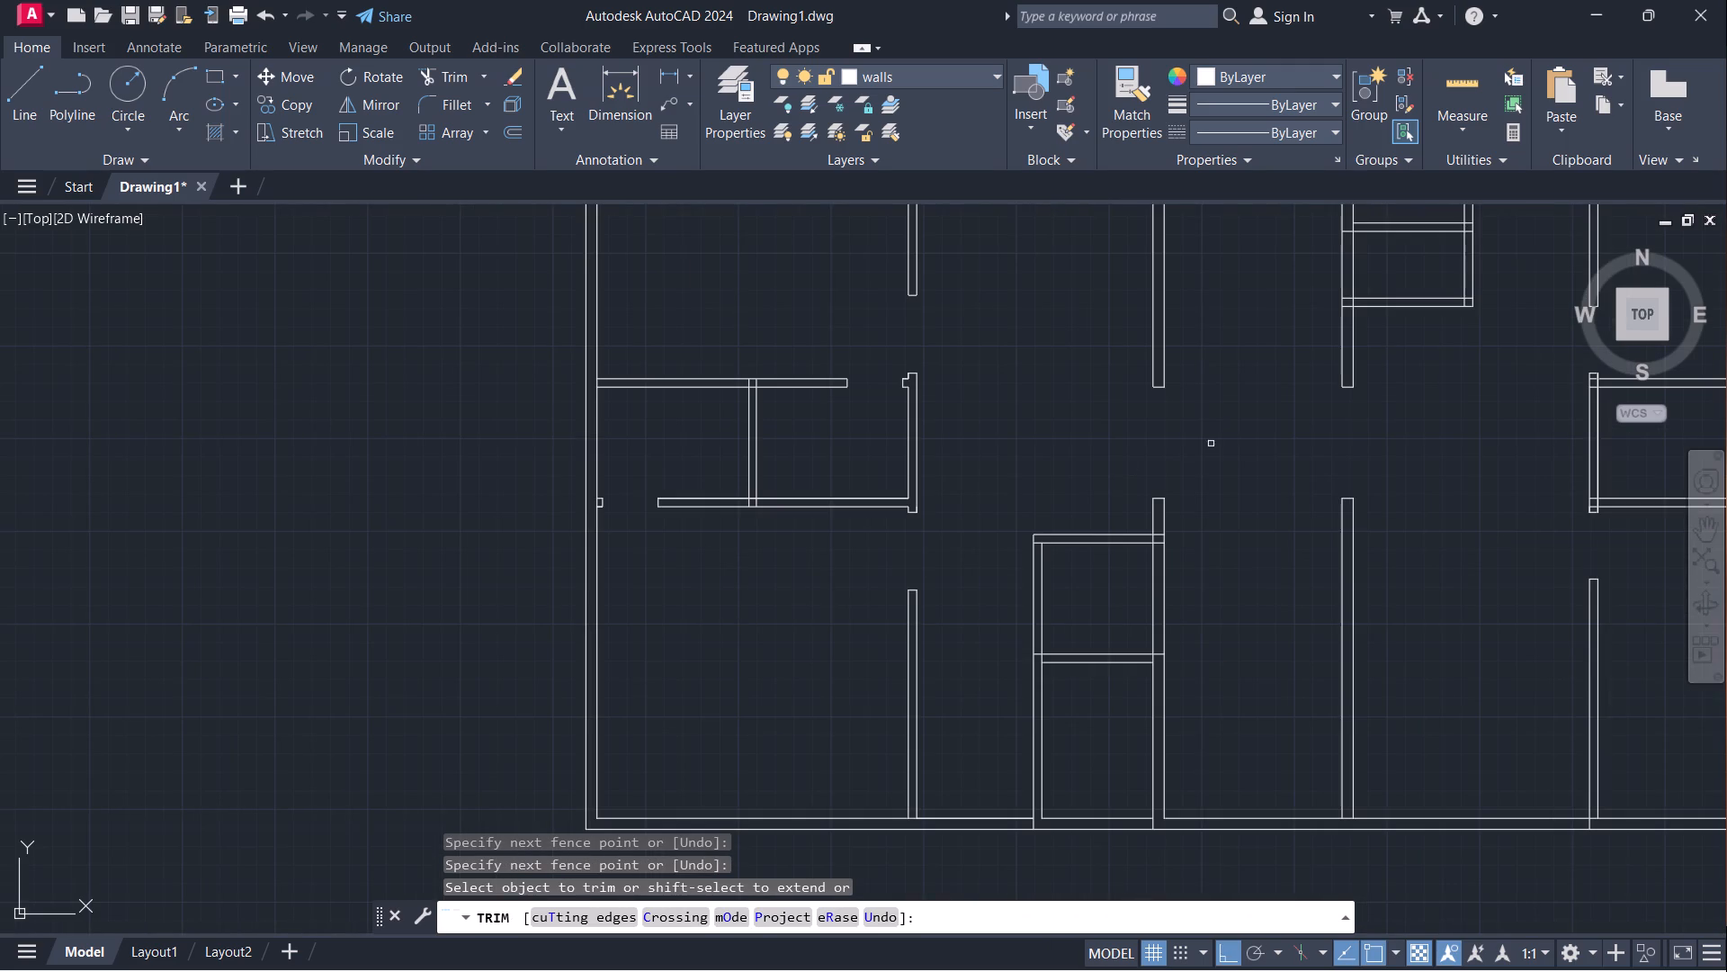
{"action": "middle_click_drag", "start_coordinate": [1221, 440], "coordinate": [584, 460]}
{"action": "scroll", "coordinate": [979, 406], "scroll_direction": "up", "scroll_amount": 2}
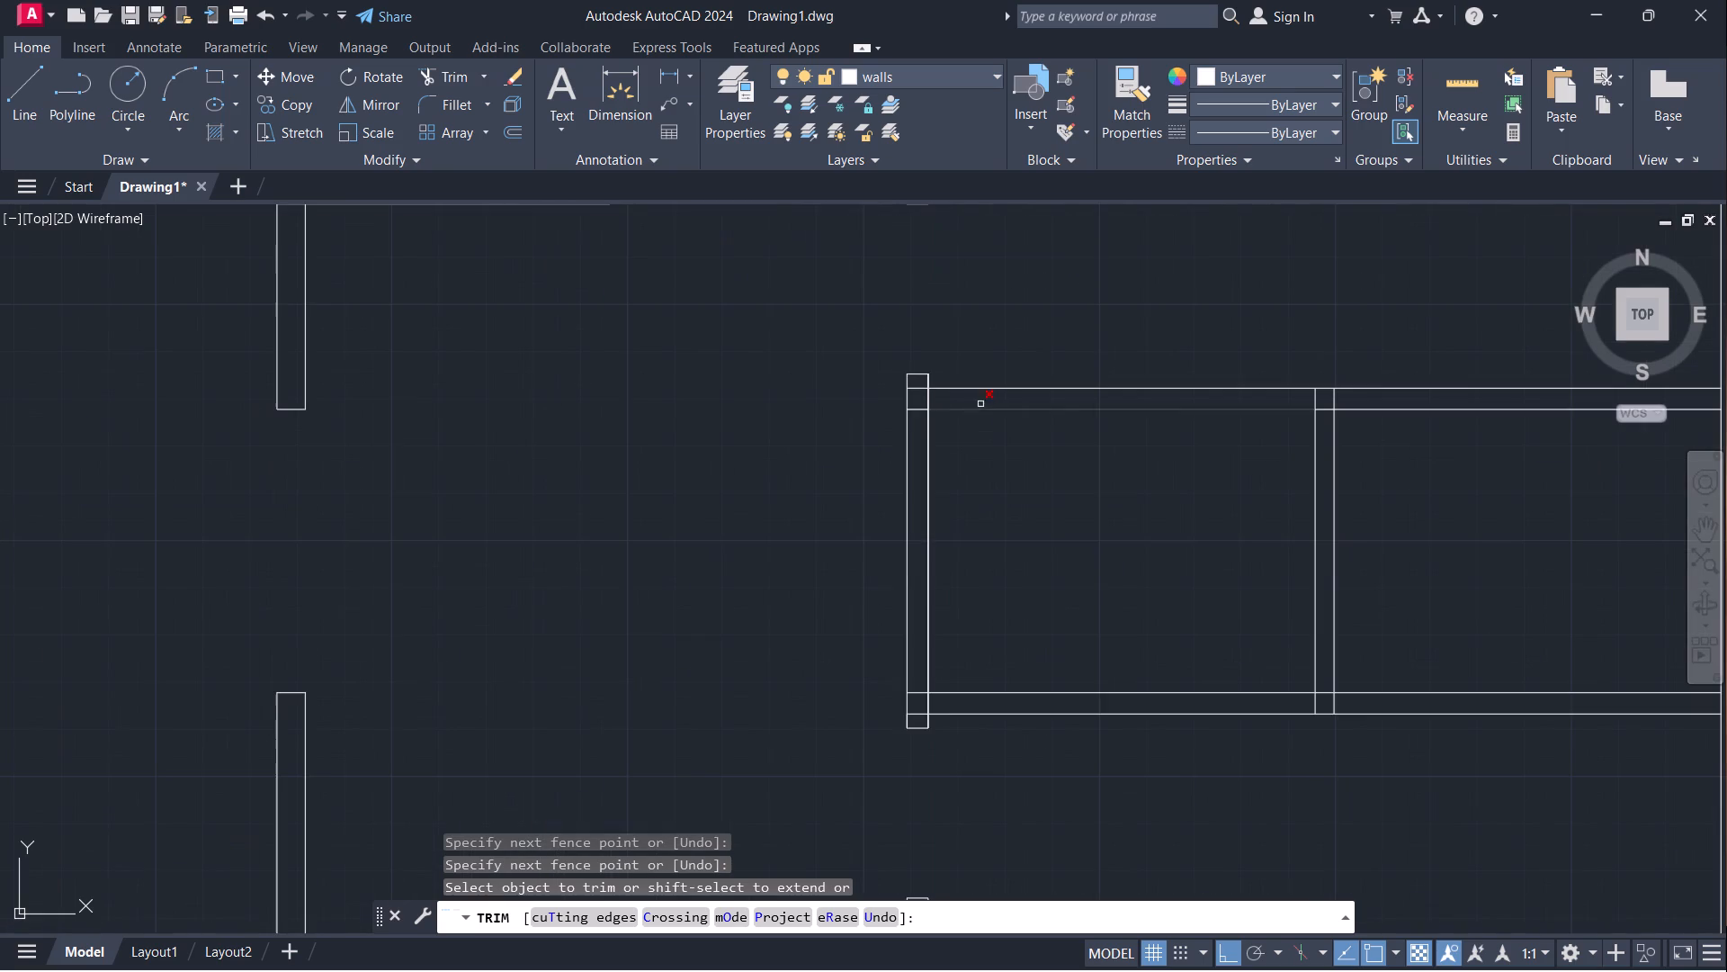
{"action": "left_click", "coordinate": [917, 387]}
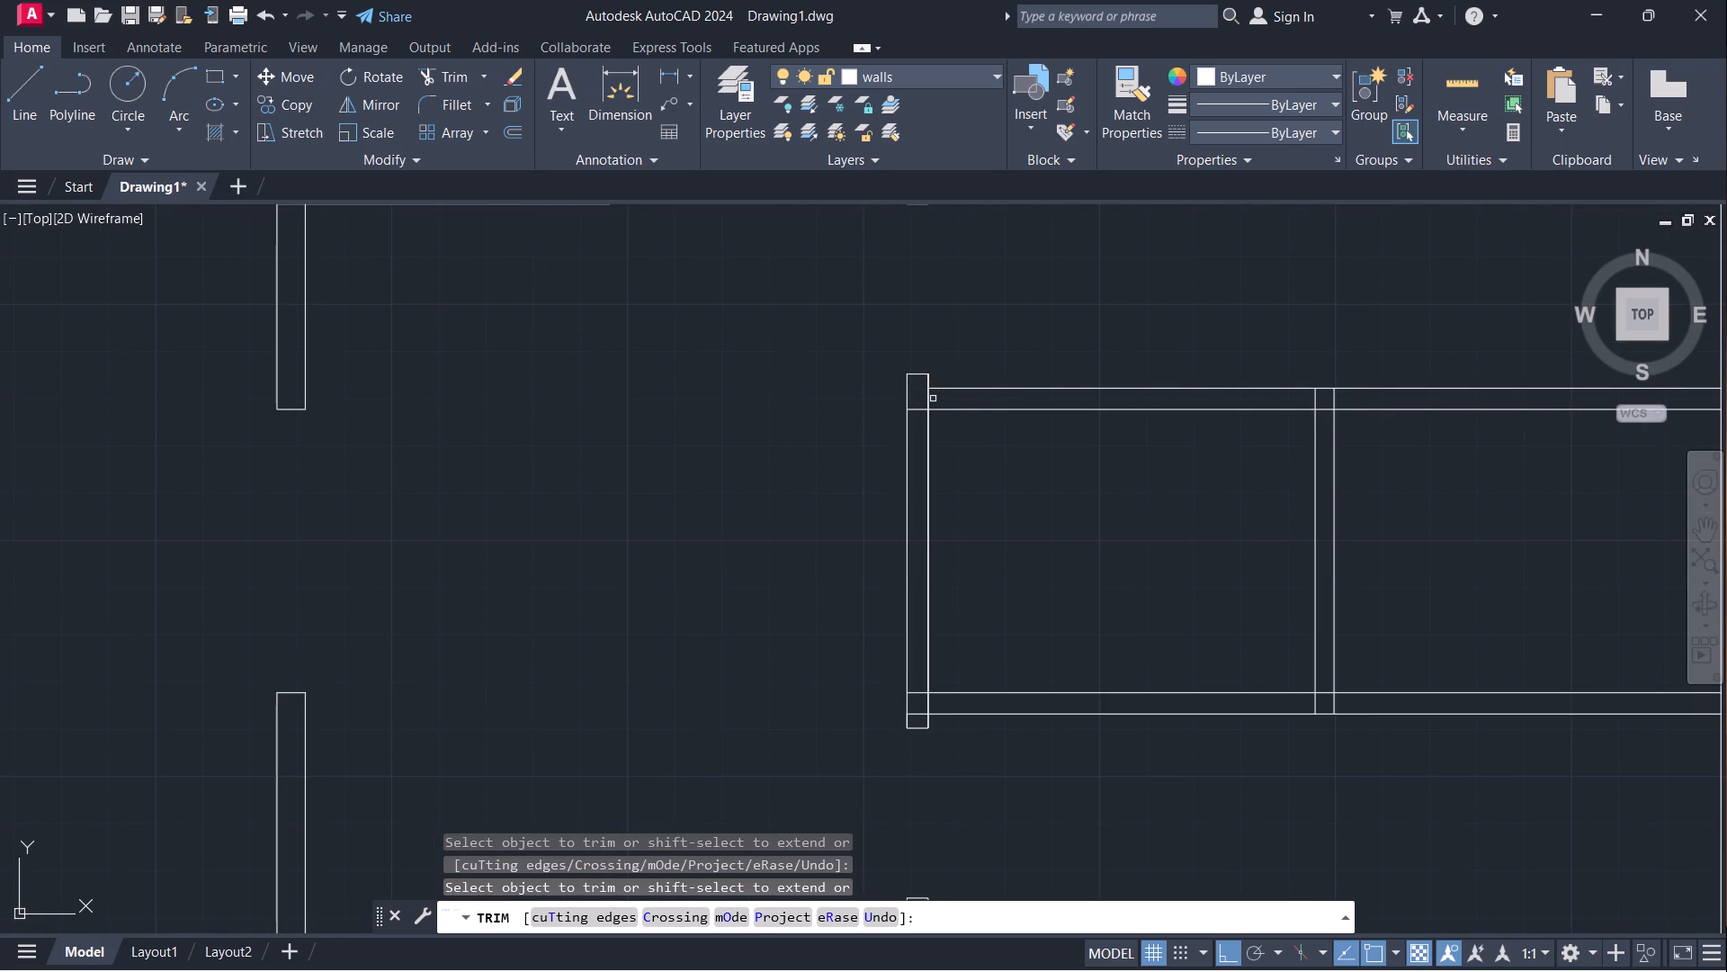
{"action": "left_click_drag", "start_coordinate": [933, 399], "coordinate": [912, 426]}
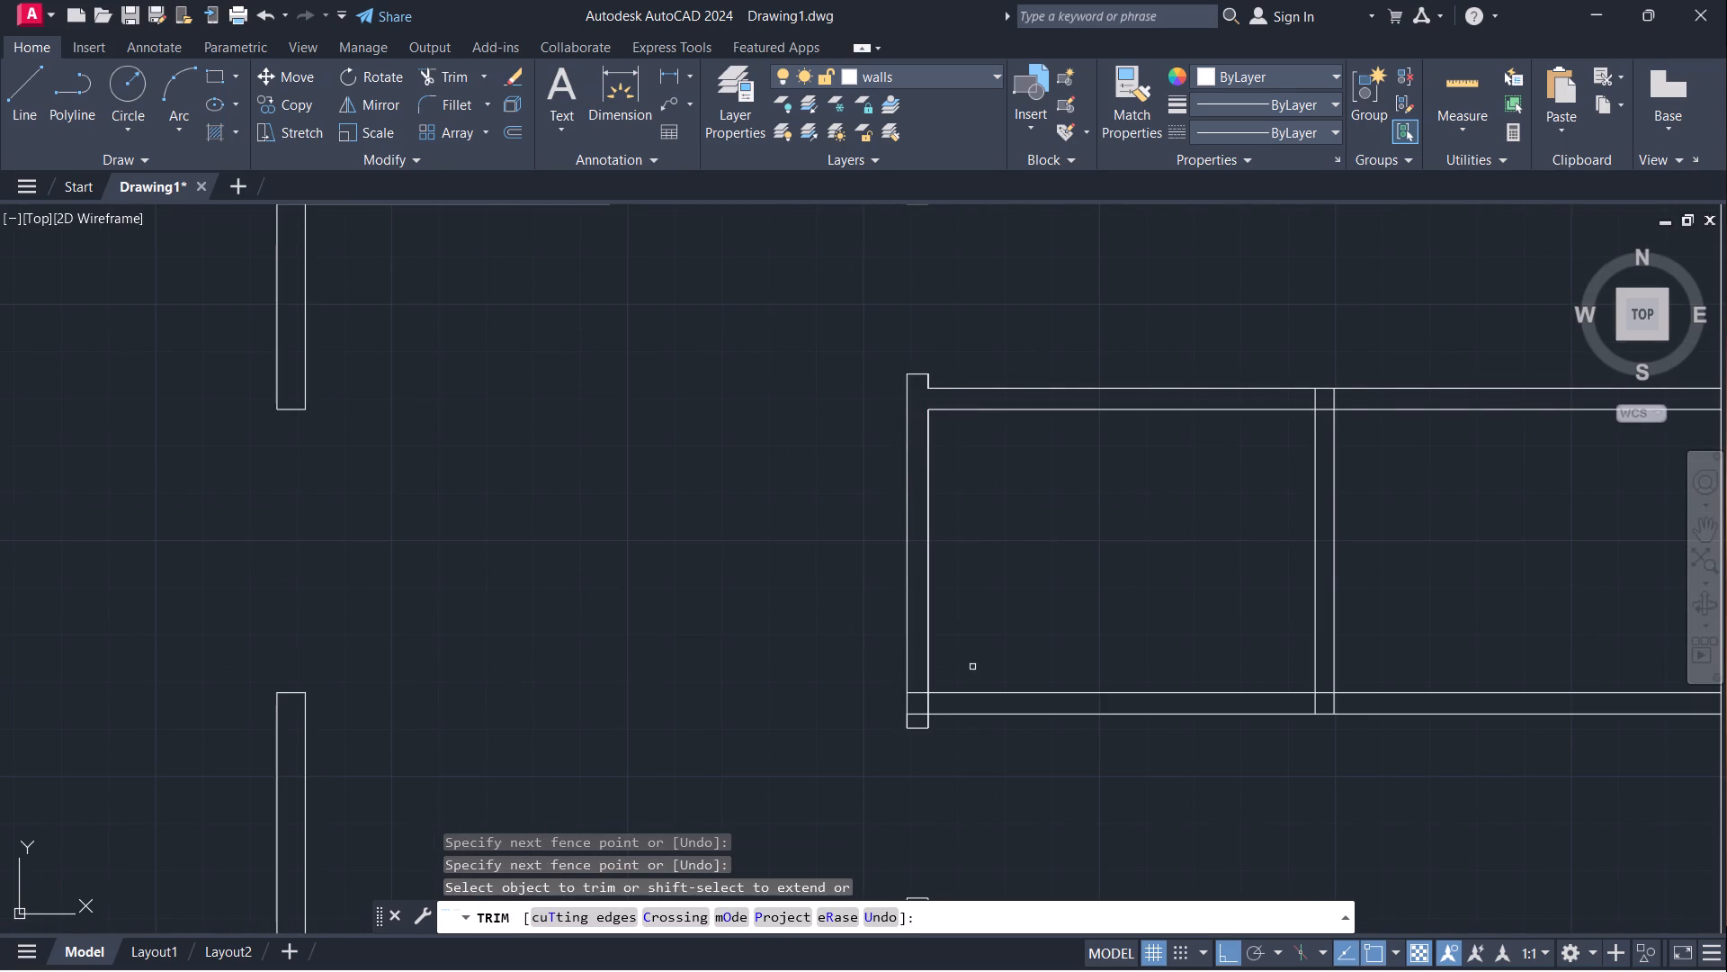
{"action": "scroll", "coordinate": [905, 760], "scroll_direction": "up", "scroll_amount": 2}
{"action": "left_click_drag", "start_coordinate": [929, 553], "coordinate": [937, 653]}
{"action": "scroll", "coordinate": [989, 537], "scroll_direction": "down", "scroll_amount": 3}
{"action": "scroll", "coordinate": [1121, 601], "scroll_direction": "down", "scroll_amount": 1}
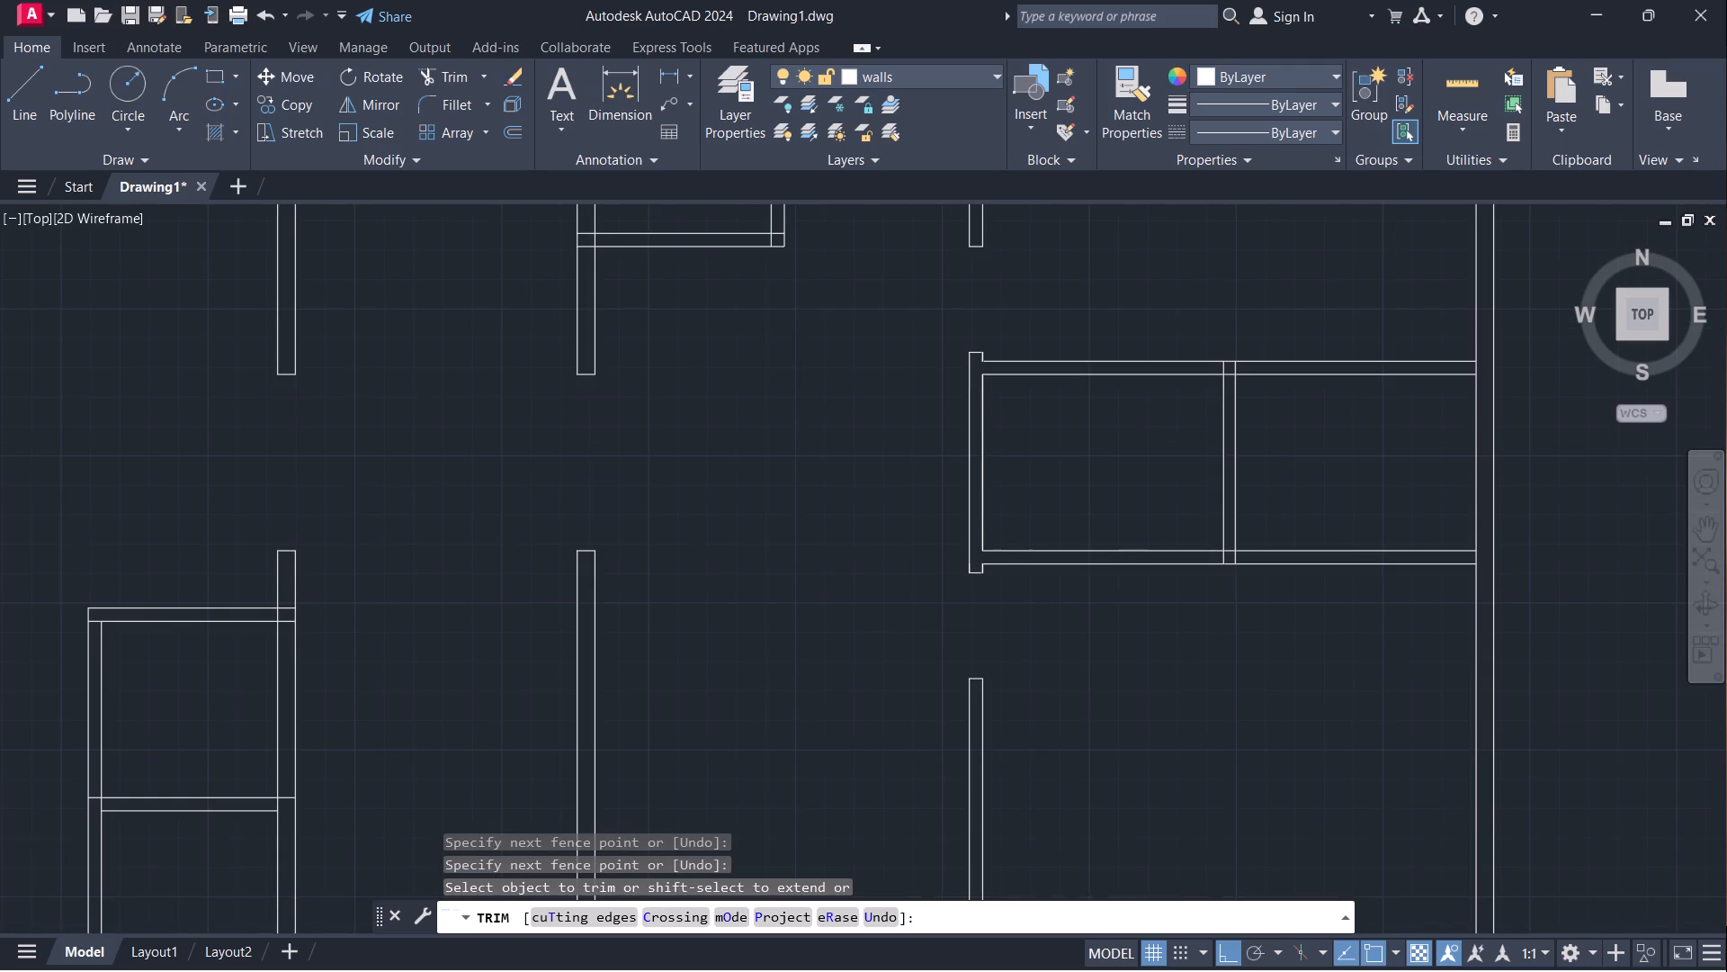
Trim the overlapping lines where the upper central room's two horizontal partitions meet its left vertical wall.
{"action": "scroll", "coordinate": [1136, 669], "scroll_direction": "down", "scroll_amount": 1}
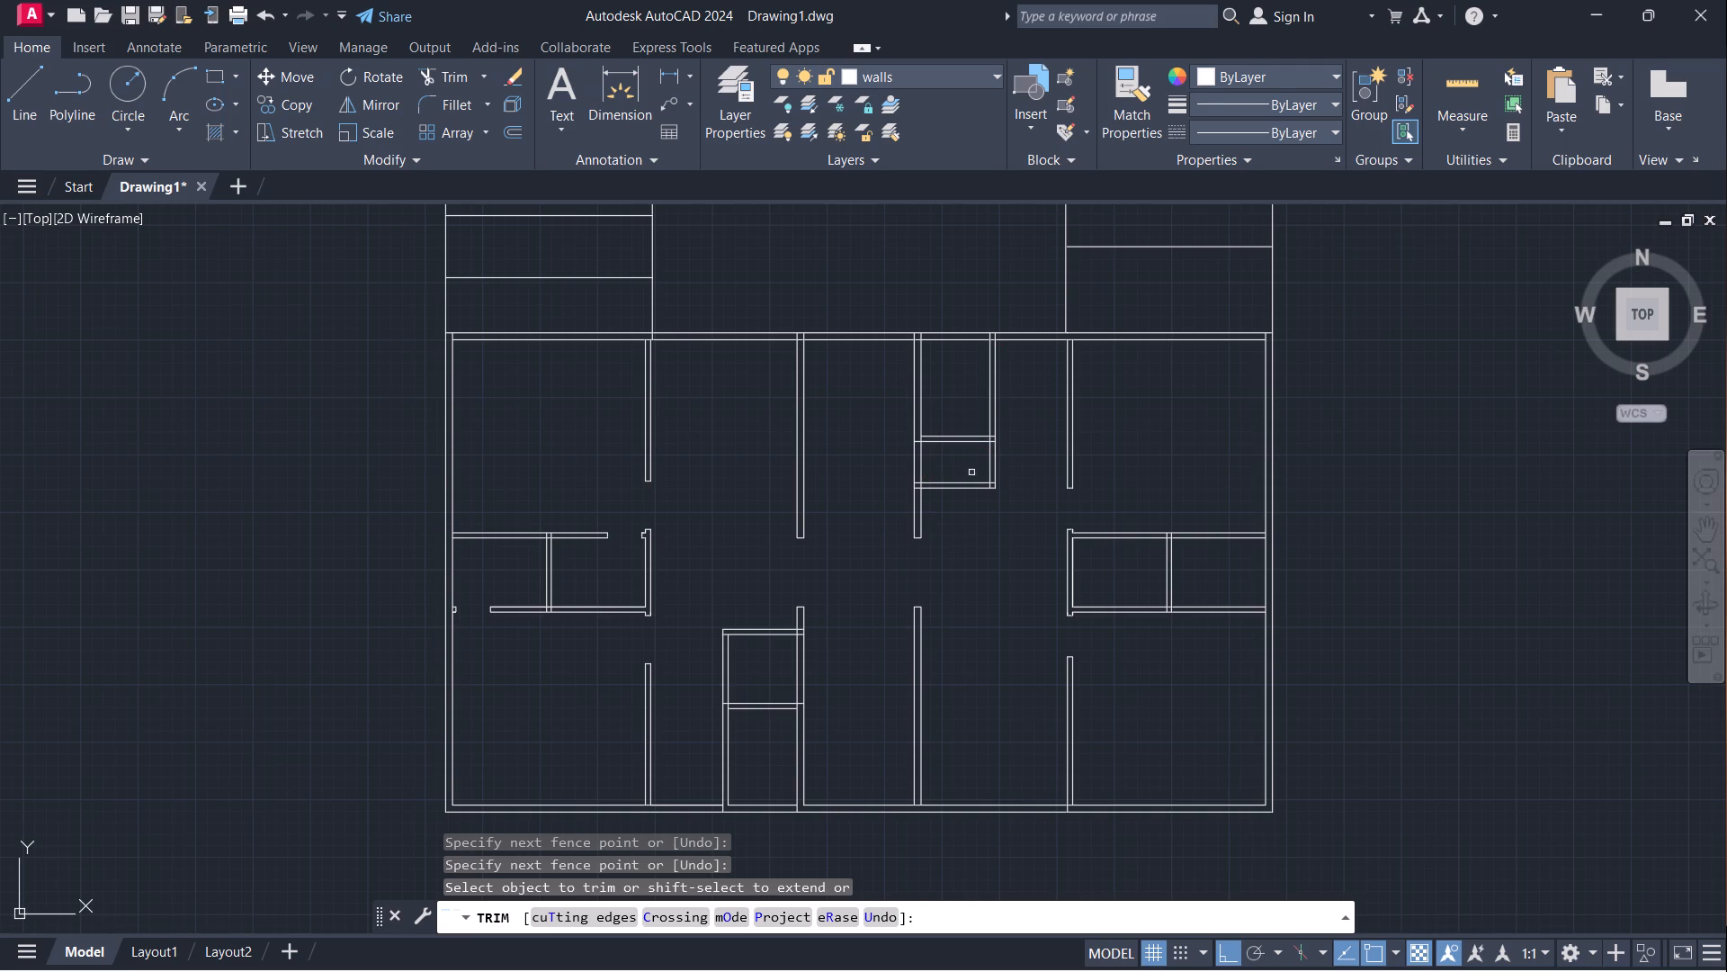
{"action": "scroll", "coordinate": [944, 490], "scroll_direction": "up", "scroll_amount": 3}
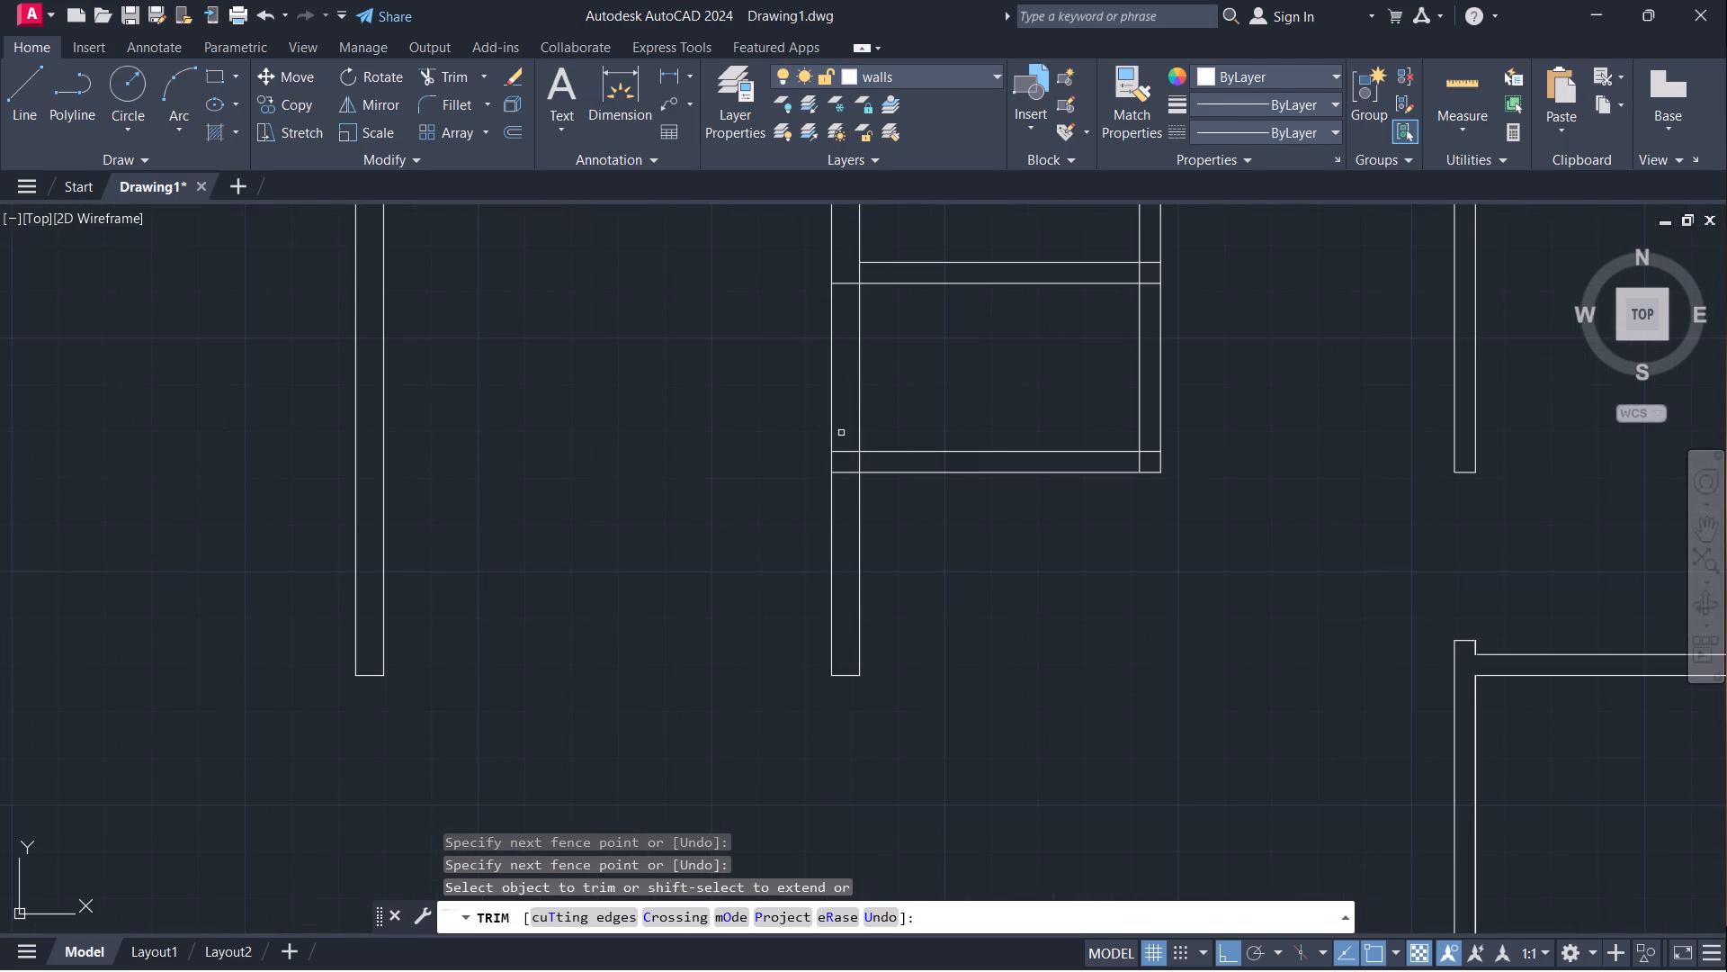
{"action": "left_click_drag", "start_coordinate": [841, 433], "coordinate": [839, 500]}
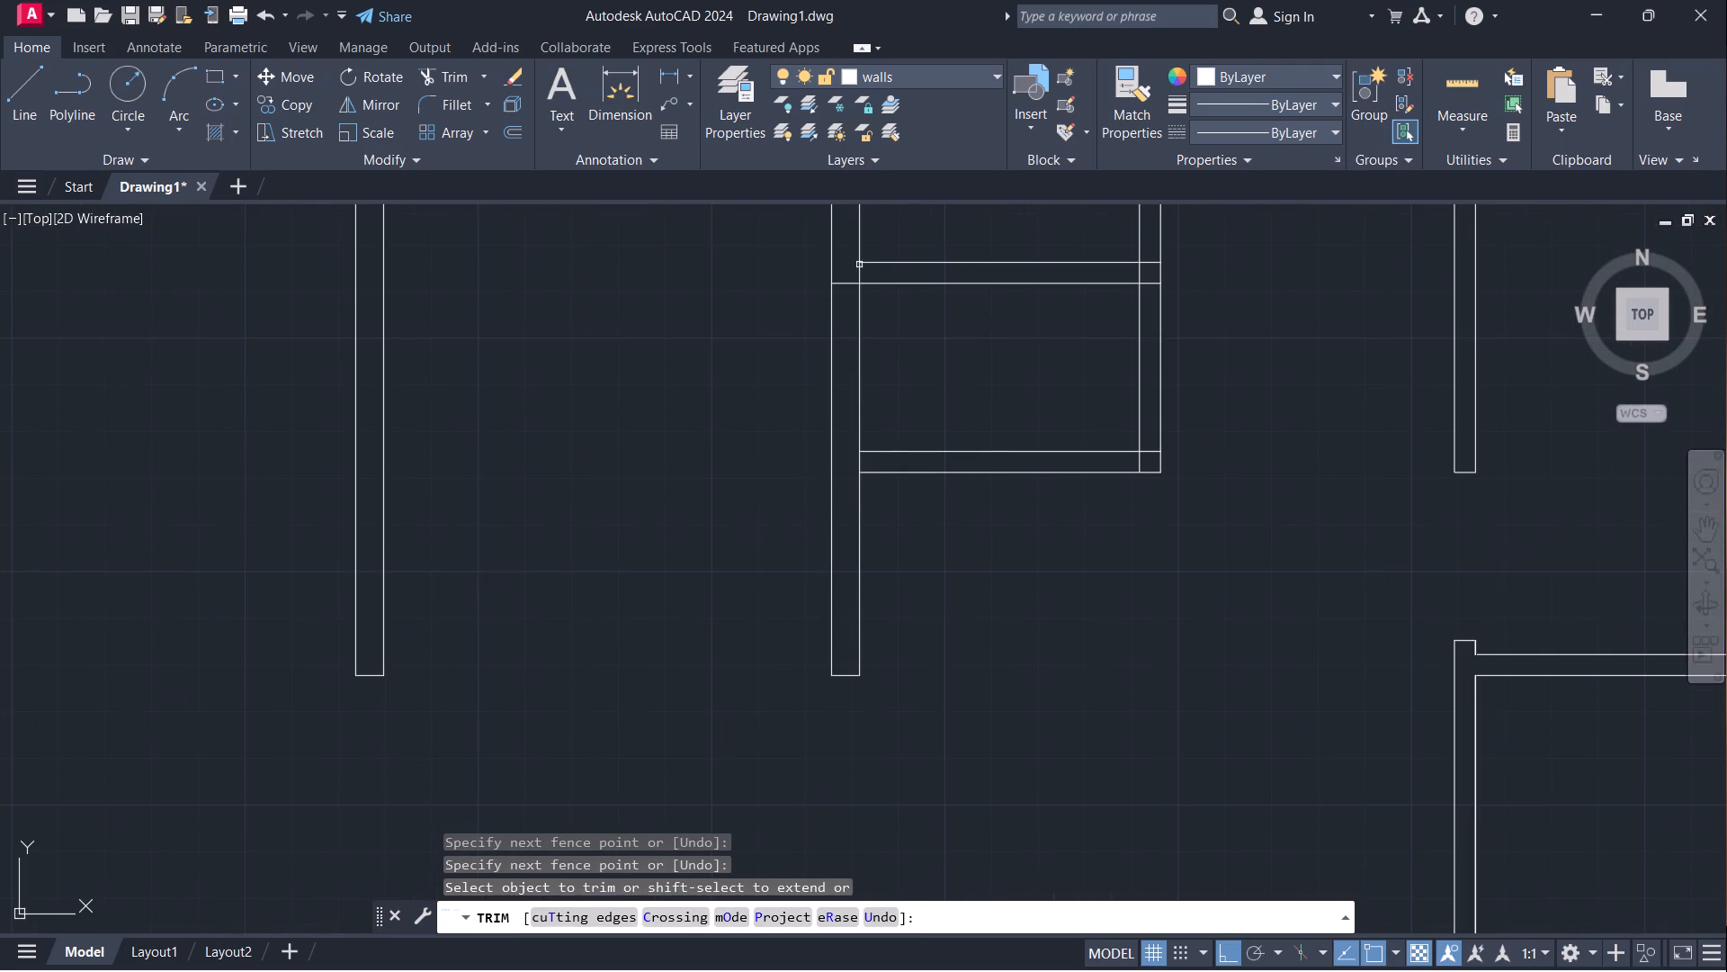
{"action": "left_click", "coordinate": [846, 281]}
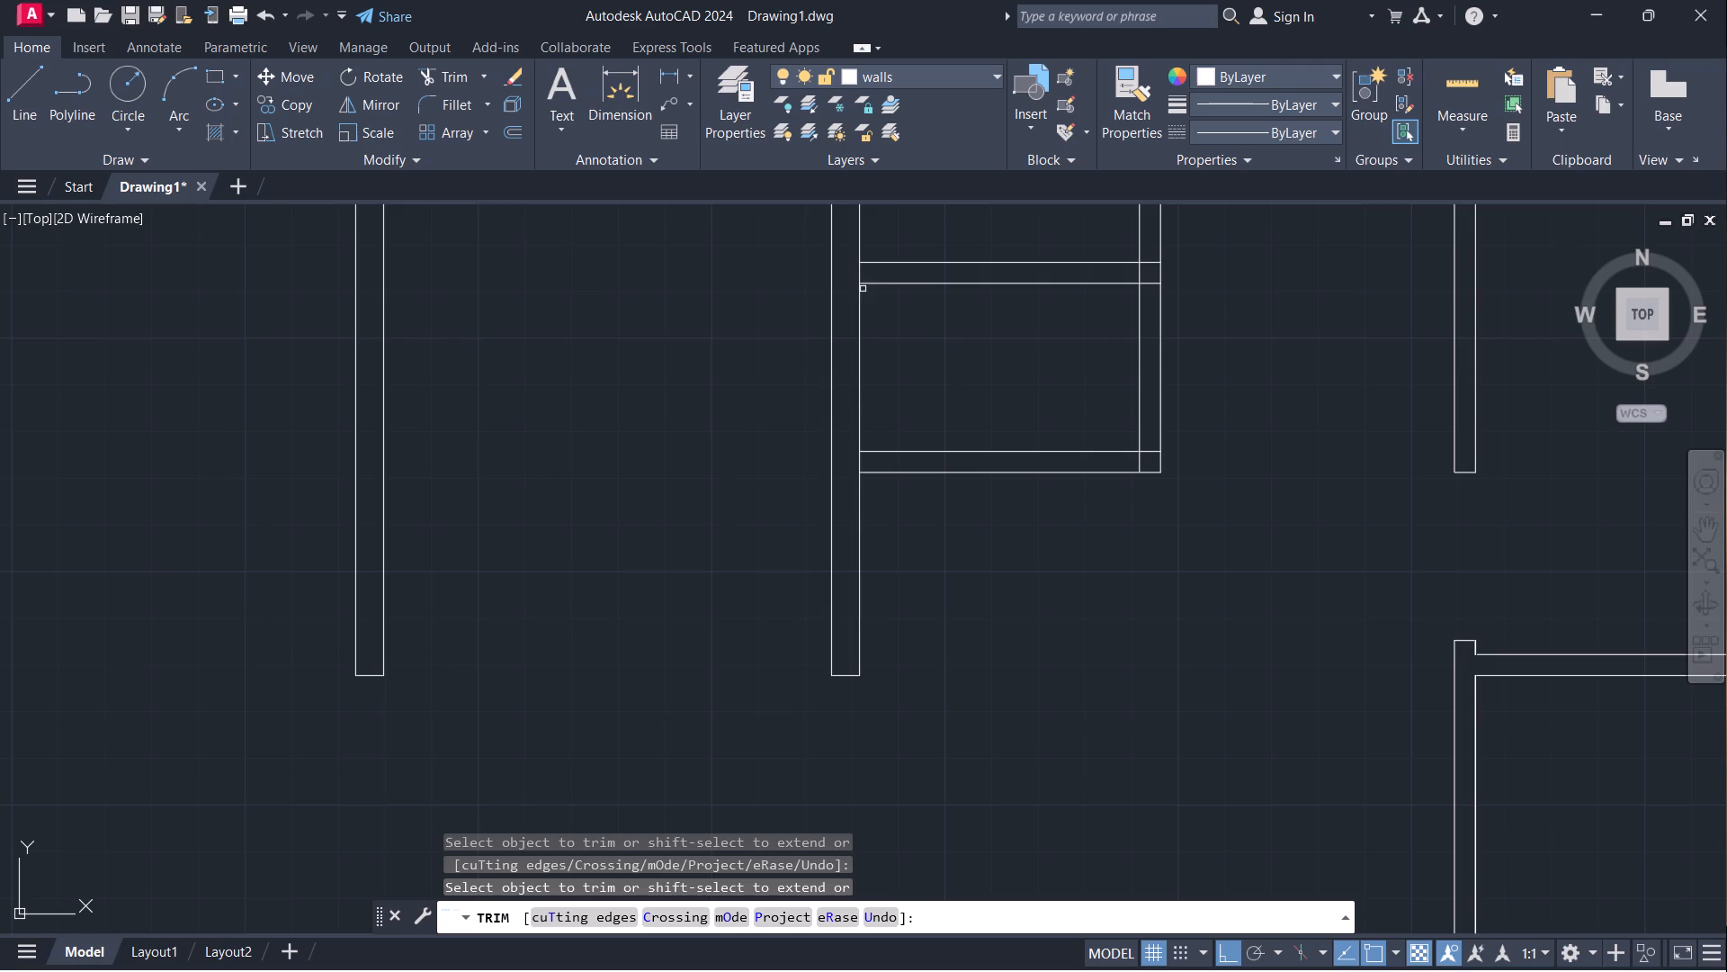
Trim the overlapping lines where the upper central room's two horizontal partitions meet its right vertical wall.
{"action": "middle_click_drag", "start_coordinate": [962, 373], "coordinate": [951, 409]}
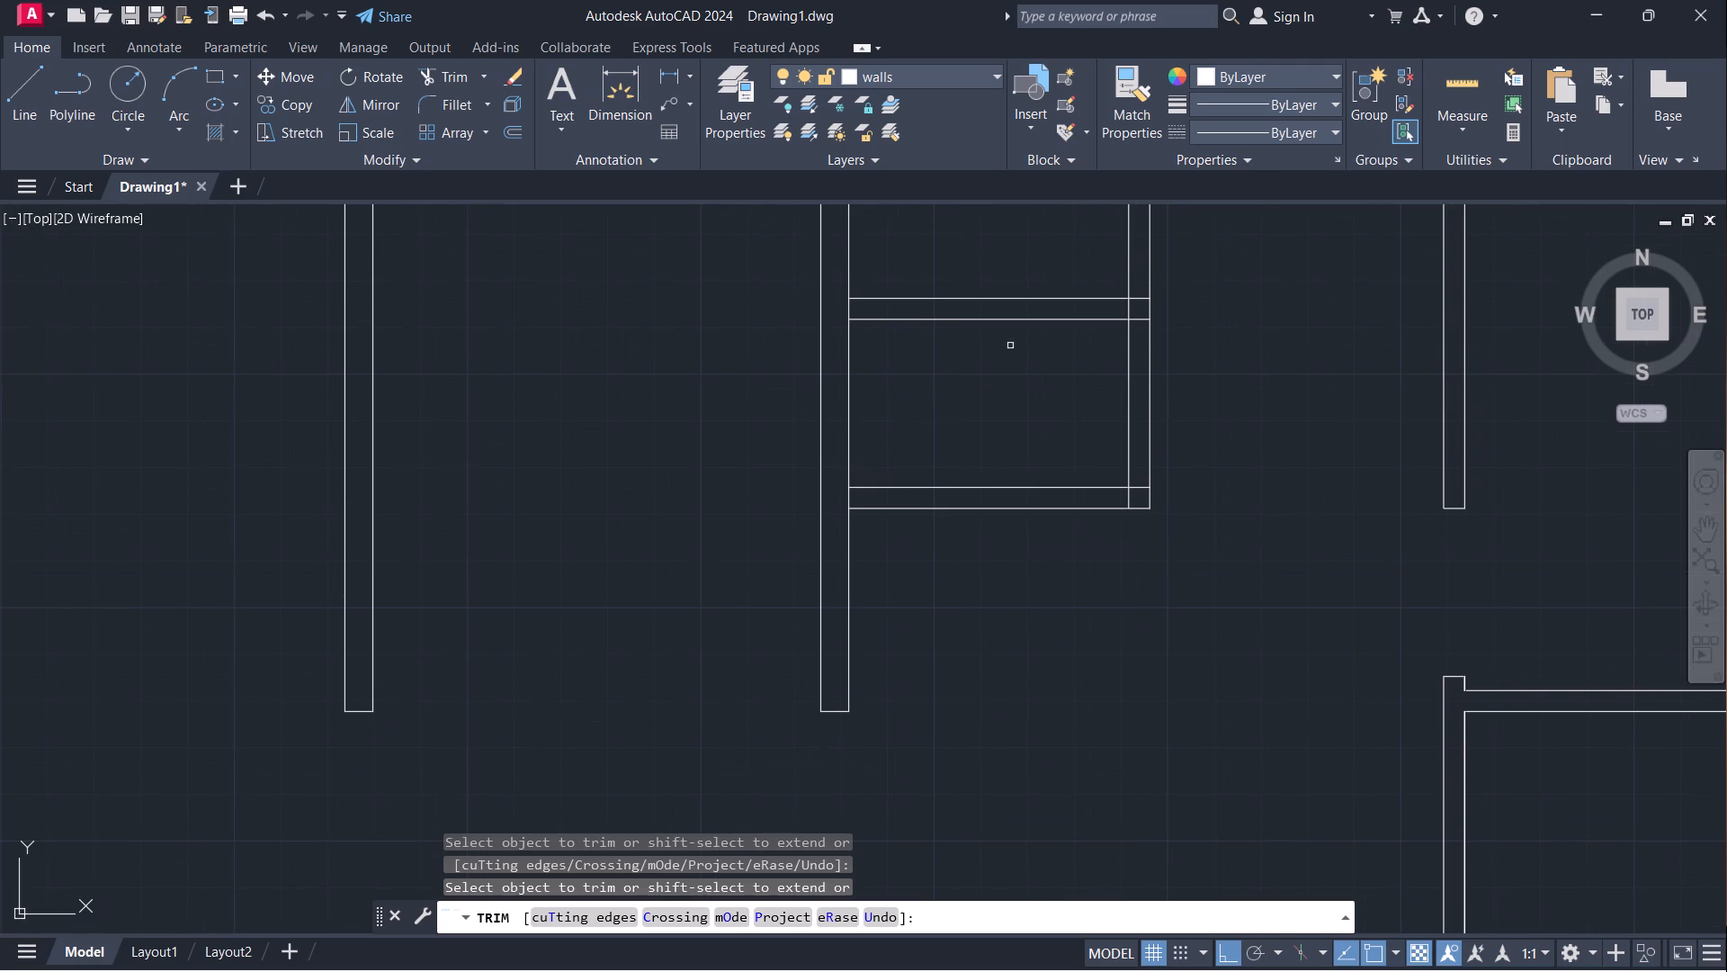
{"action": "left_click_drag", "start_coordinate": [1120, 308], "coordinate": [1137, 323]}
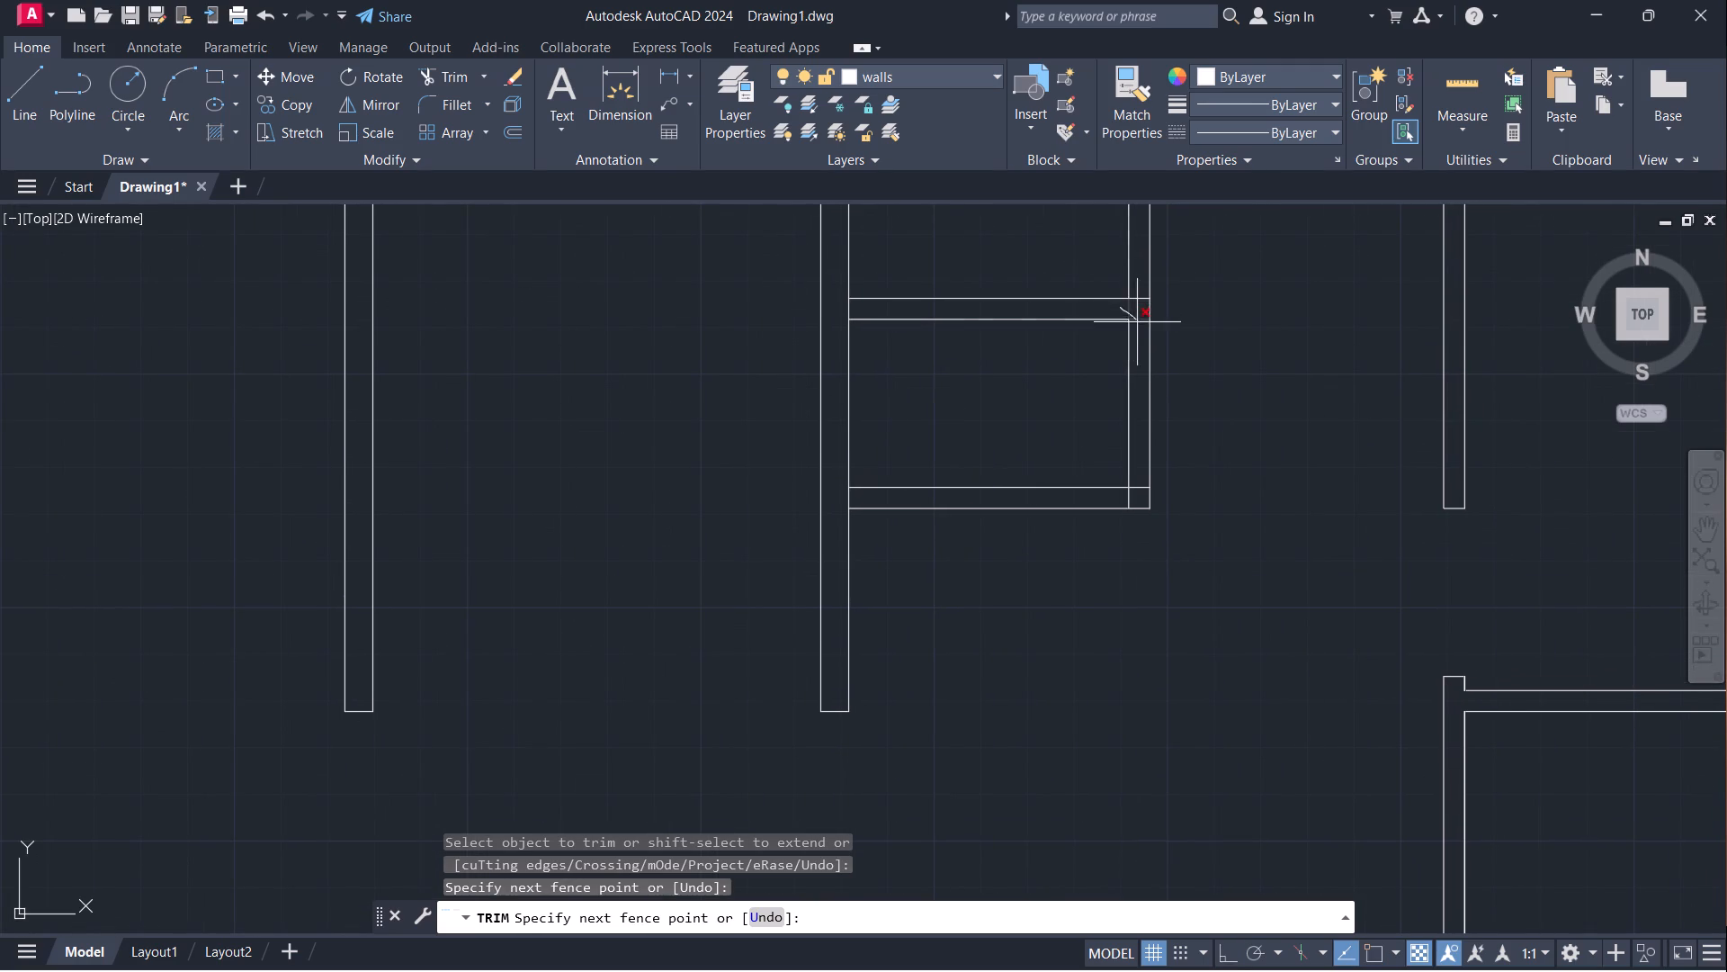
{"action": "left_click_drag", "start_coordinate": [1137, 323], "coordinate": [1138, 327]}
{"action": "scroll", "coordinate": [1097, 561], "scroll_direction": "up", "scroll_amount": 2}
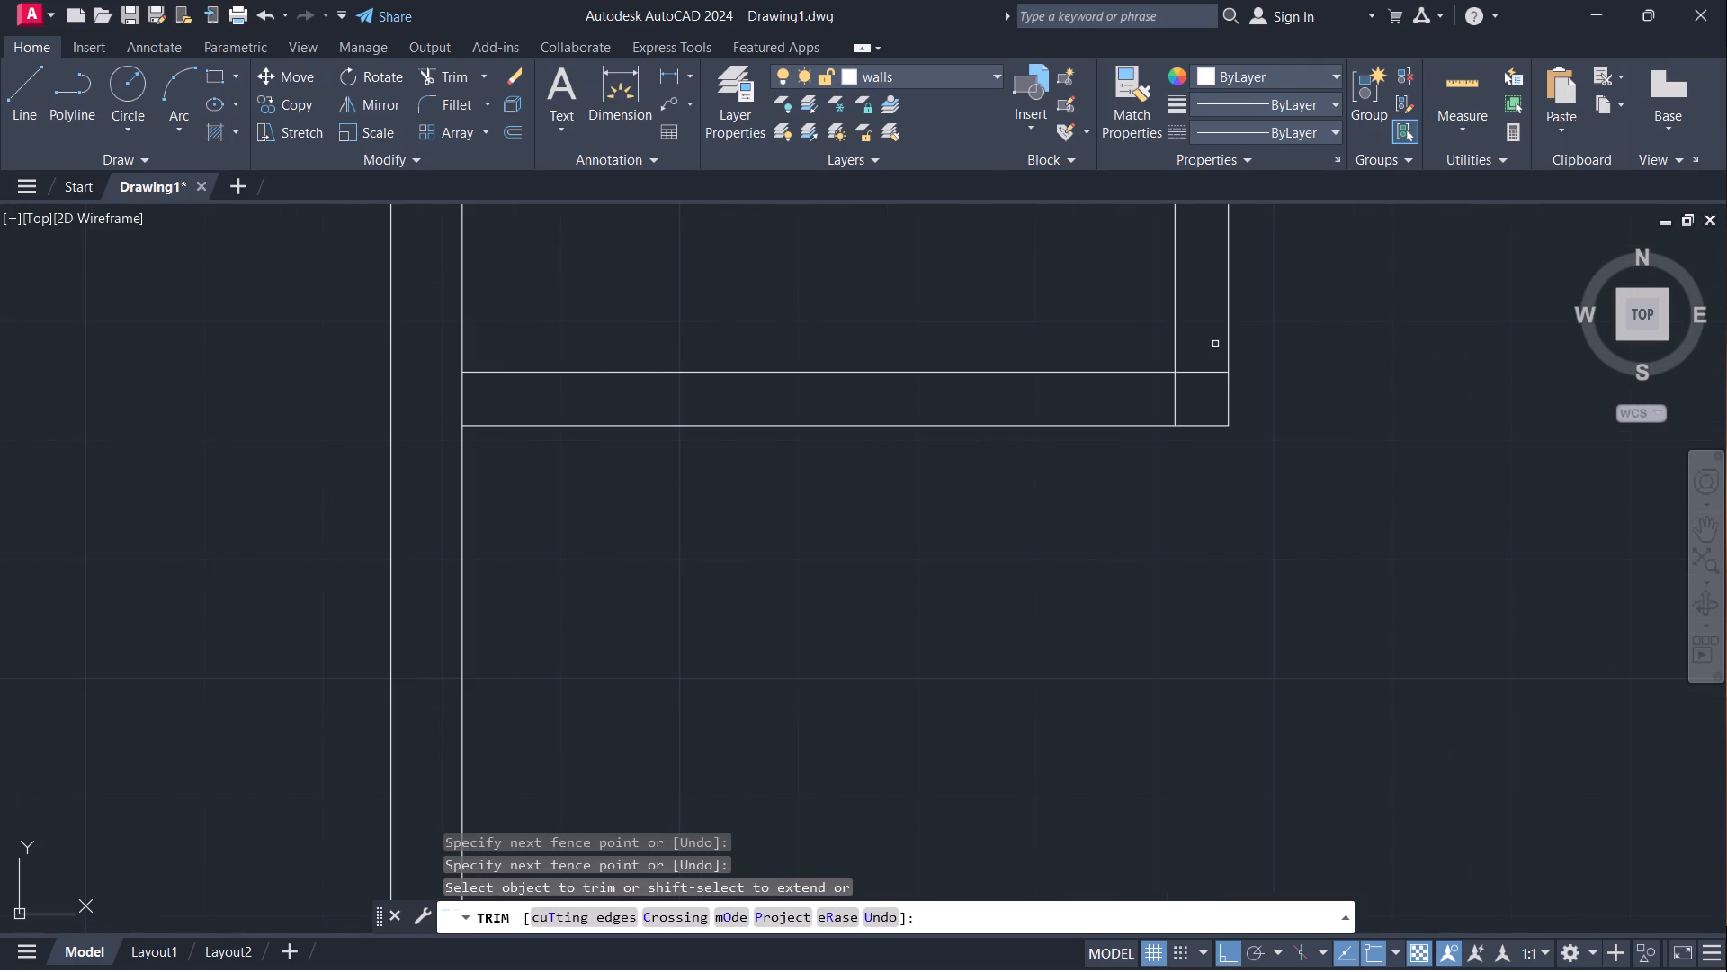
{"action": "left_click_drag", "start_coordinate": [1217, 343], "coordinate": [1139, 408]}
{"action": "scroll", "coordinate": [1367, 440], "scroll_direction": "down", "scroll_amount": 2}
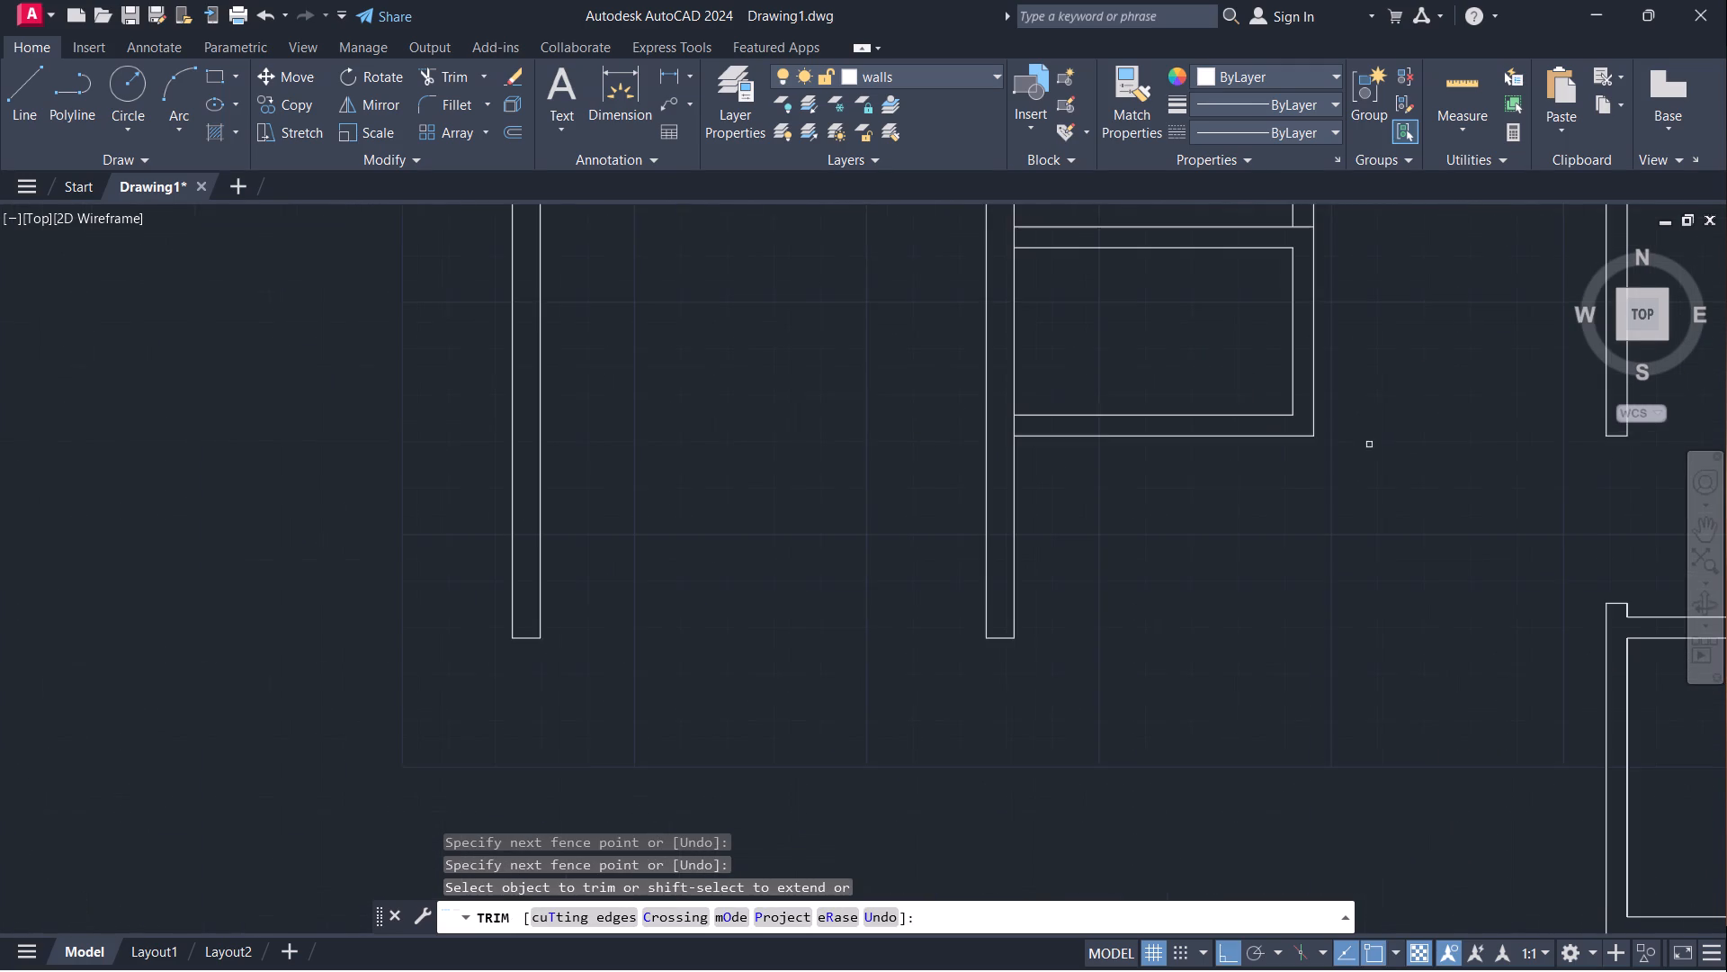
Trim the overlapping lines where the upper central room's left and right vertical walls meet the top exterior wall.
{"action": "middle_click_drag", "start_coordinate": [1350, 477], "coordinate": [1074, 915]}
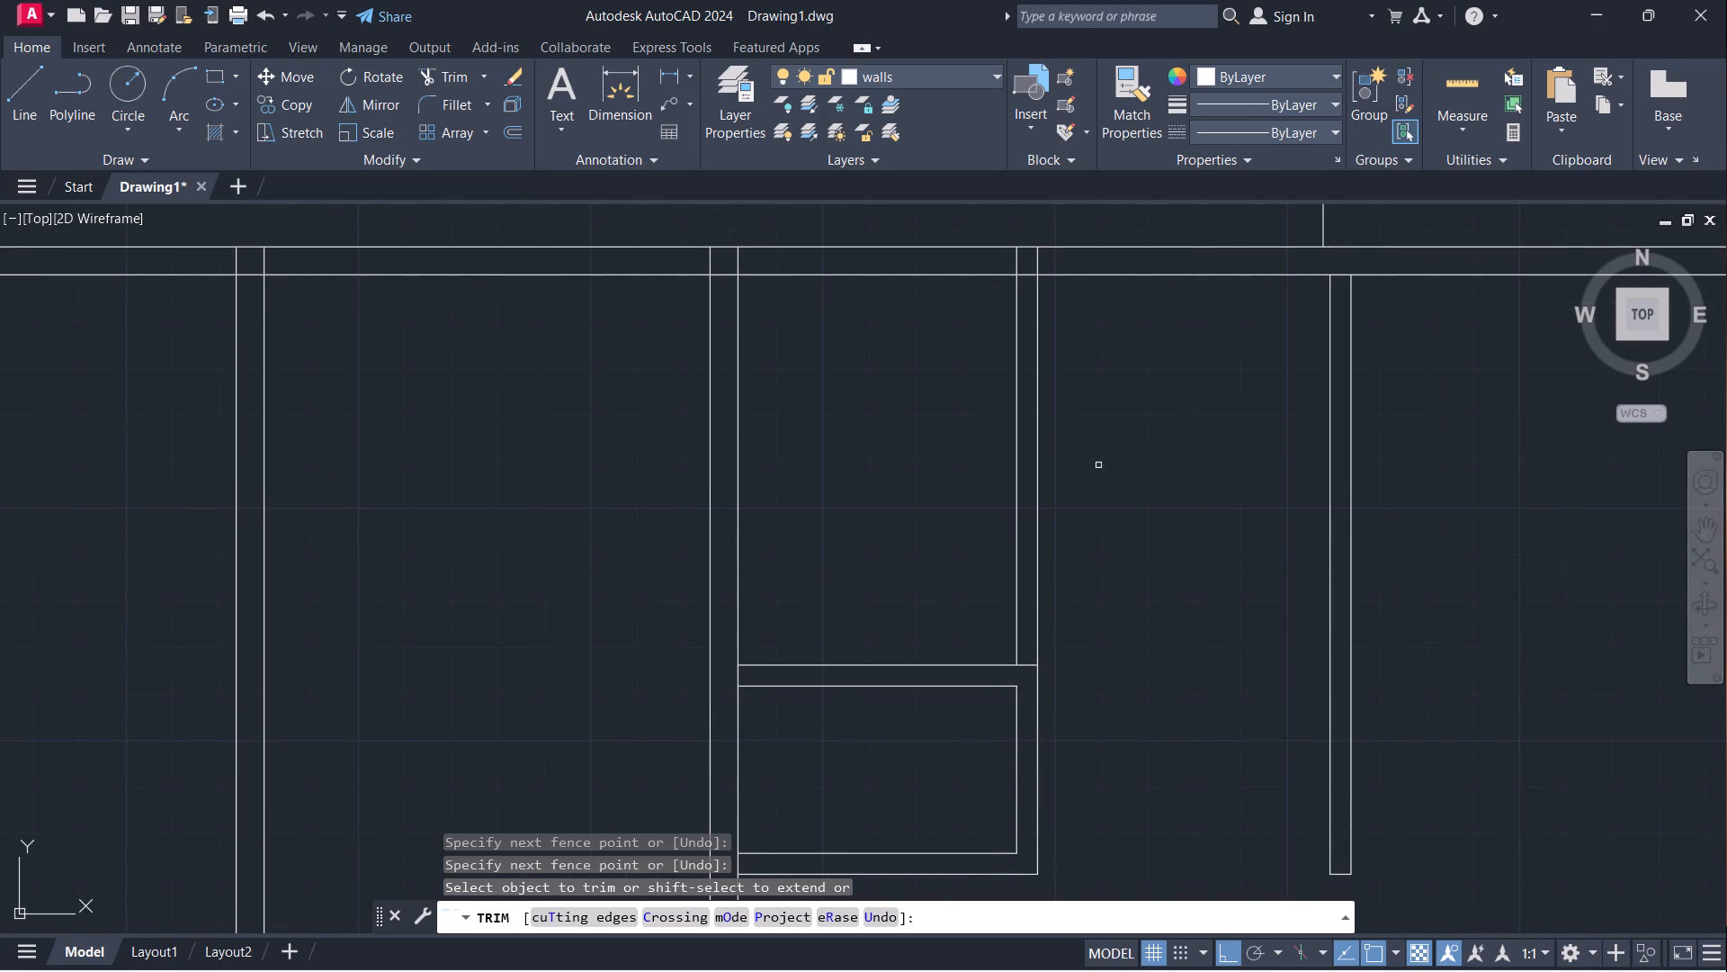
{"action": "left_click", "coordinate": [1016, 258]}
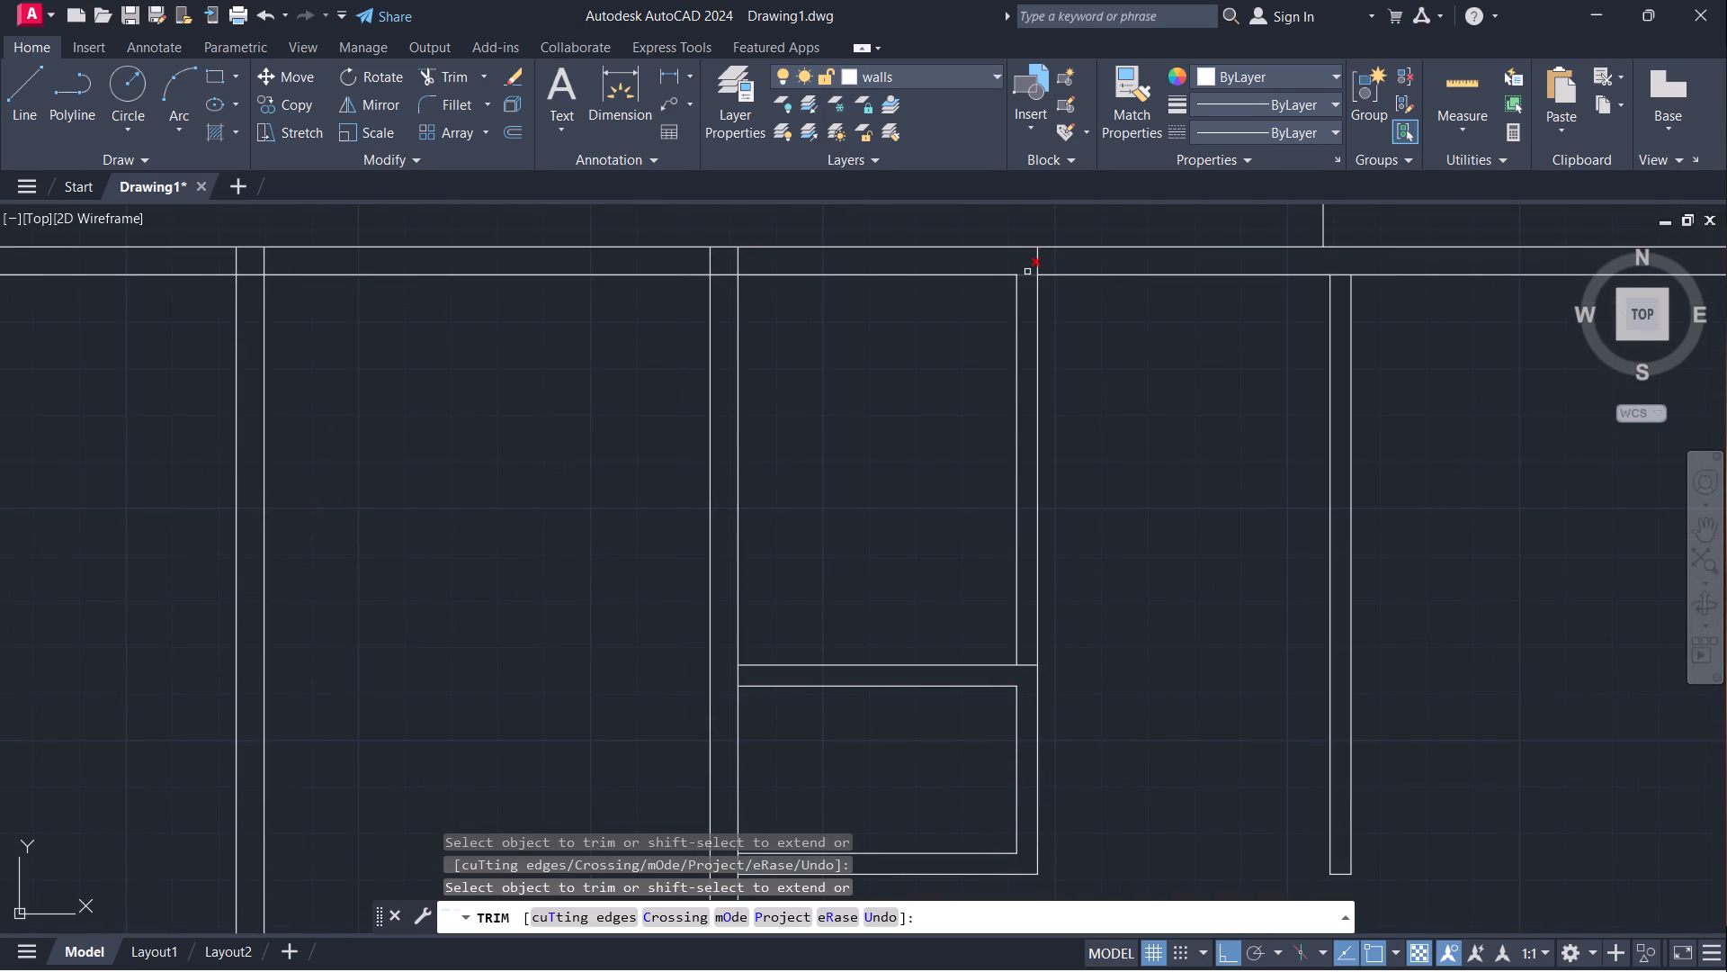
{"action": "left_click", "coordinate": [1029, 274]}
{"action": "left_click_drag", "start_coordinate": [746, 261], "coordinate": [735, 272]}
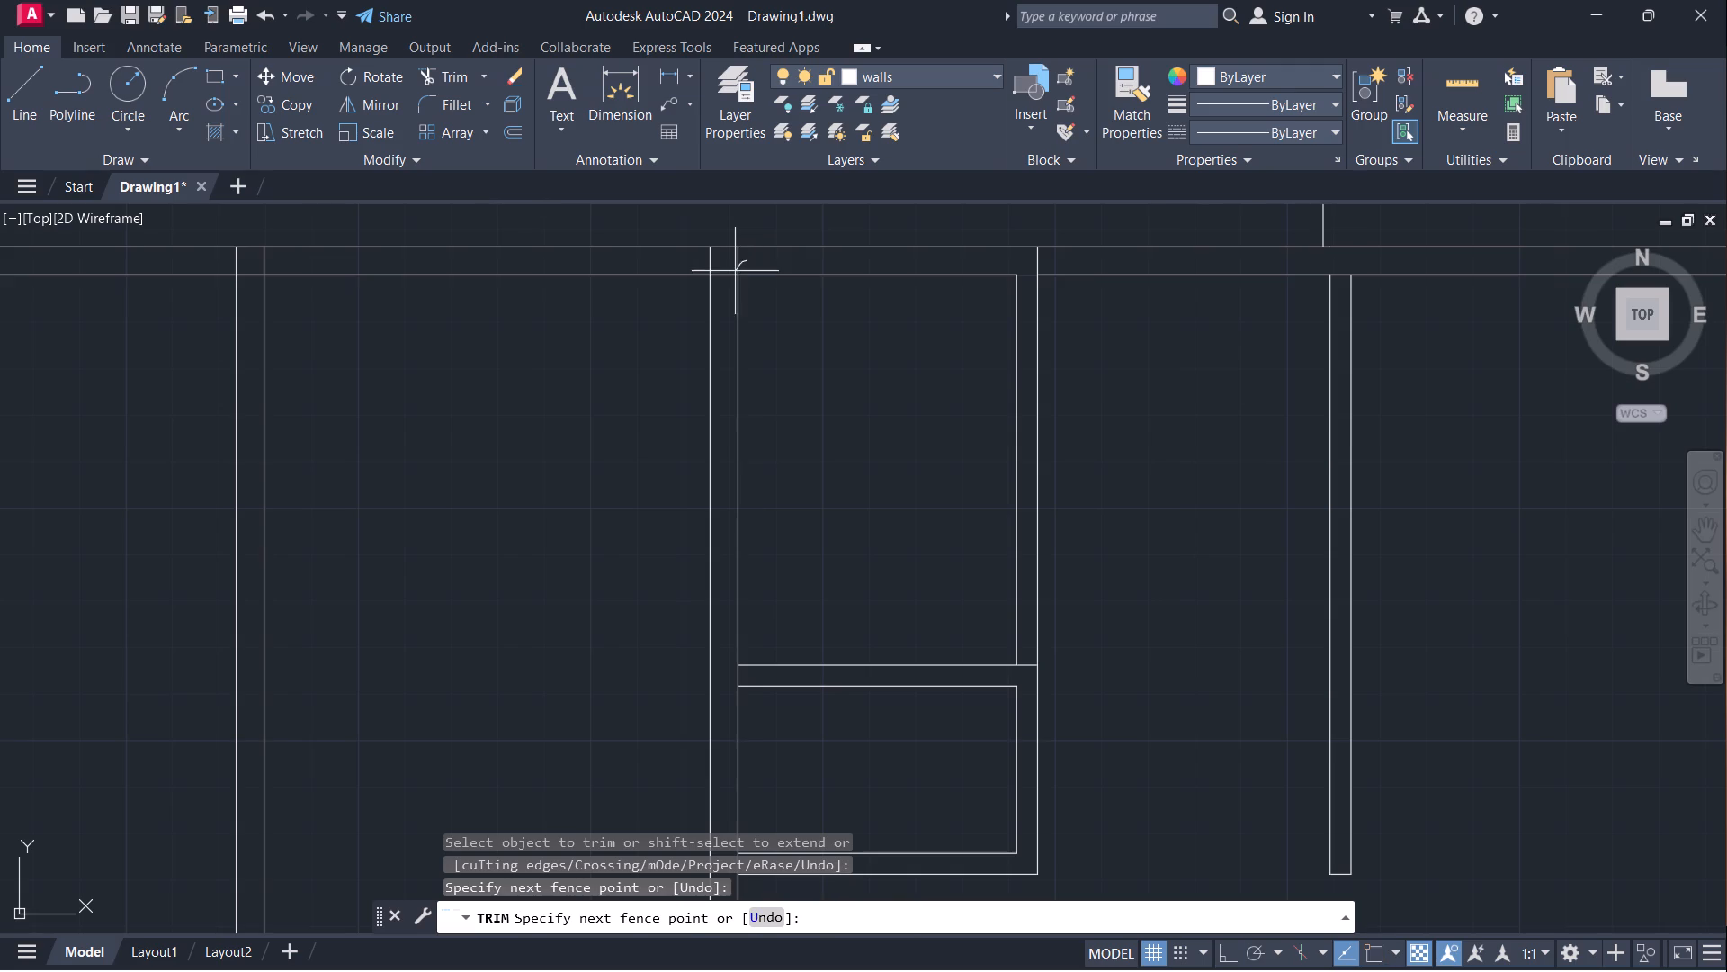
{"action": "left_click_drag", "start_coordinate": [735, 272], "coordinate": [728, 278]}
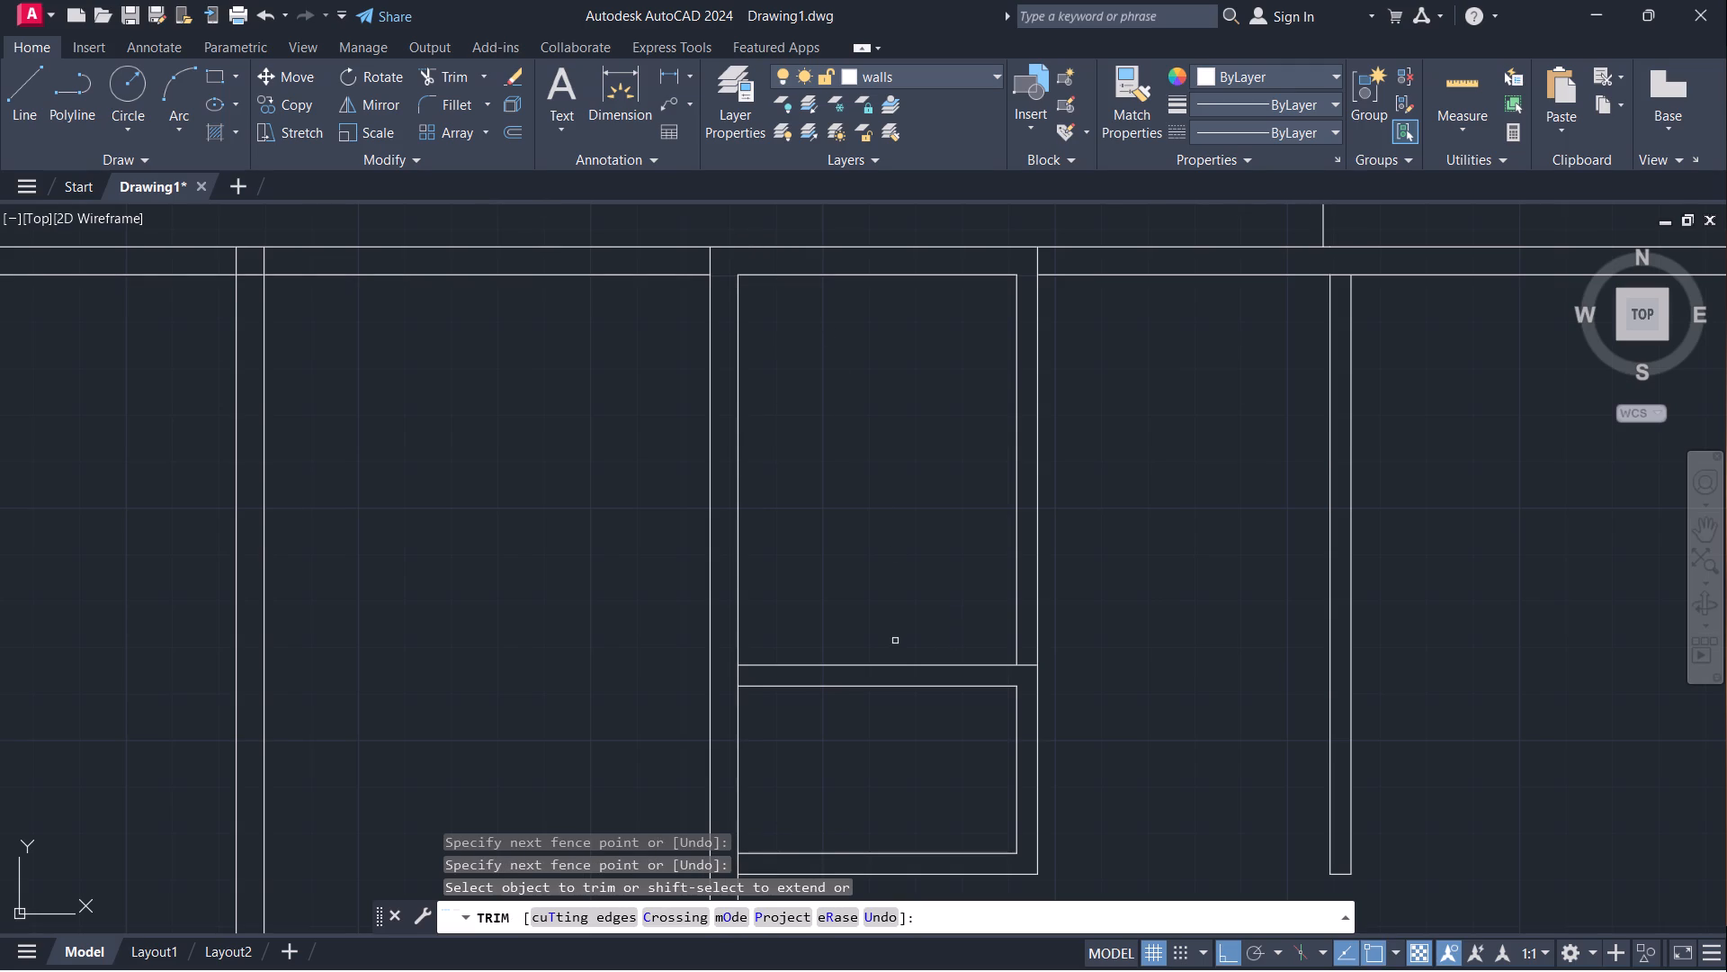
{"action": "key", "text": "Escape"}
Extend the top line of the upper central room's dividing partition to the far face of its left vertical wall.
{"action": "type", "text": "ex"}
{"action": "key", "text": "Return"}
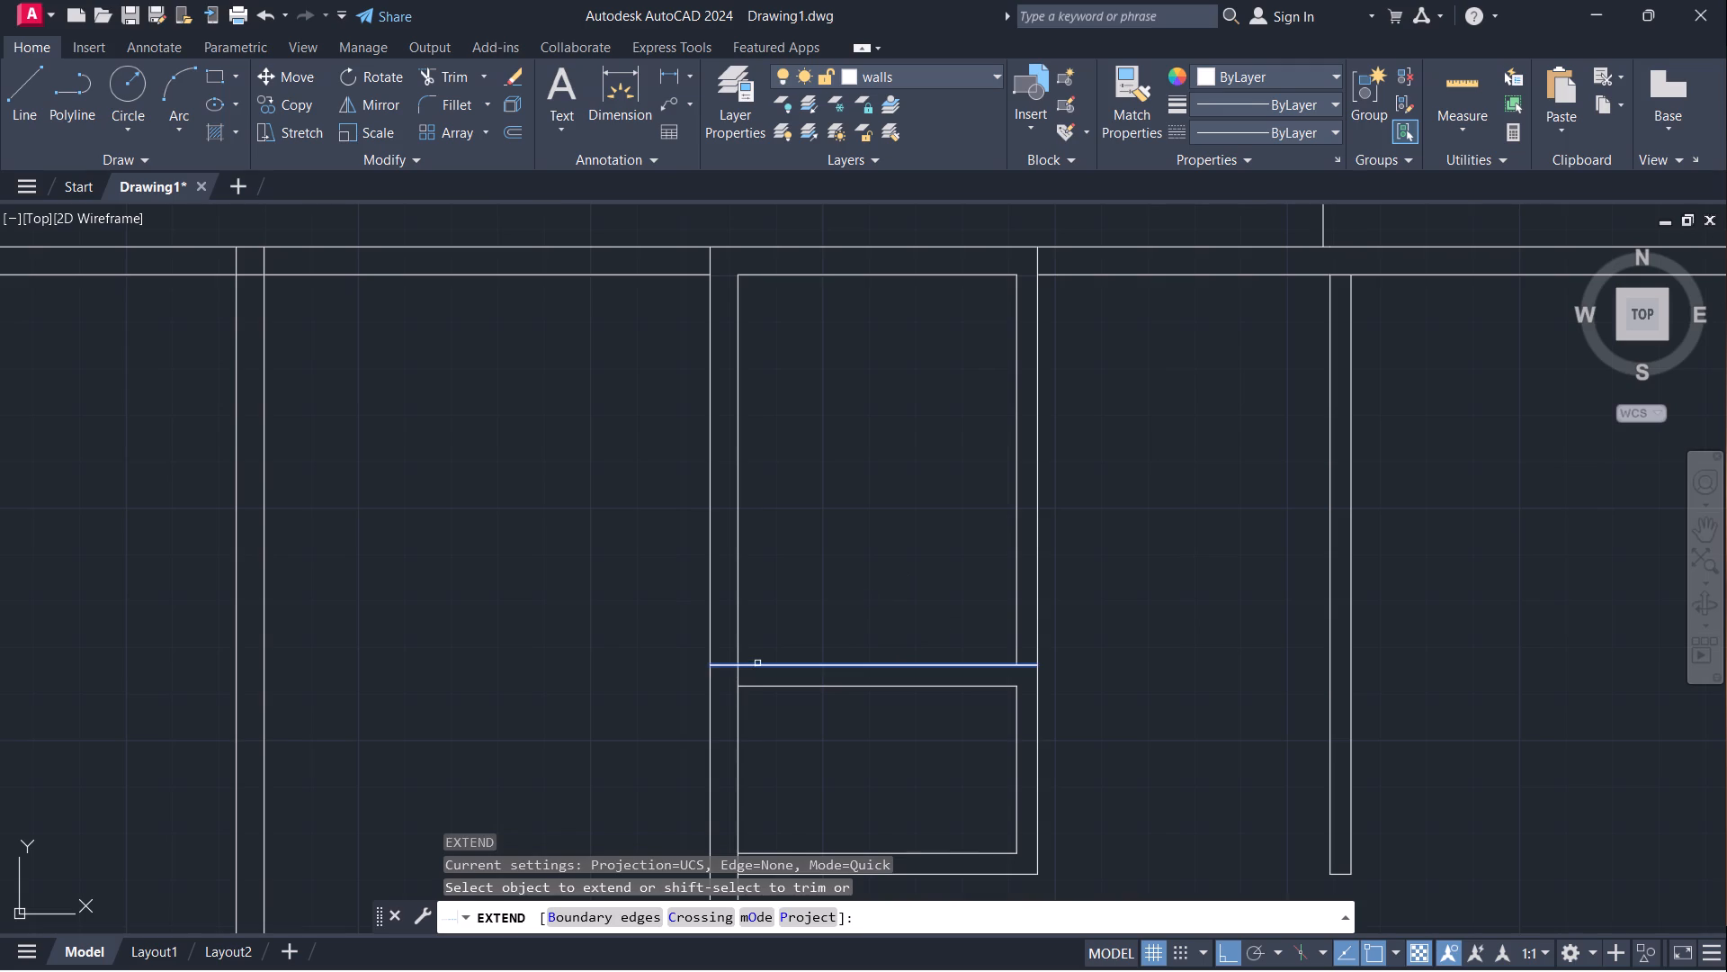
{"action": "left_click", "coordinate": [758, 662]}
{"action": "key", "text": "Escape"}
Offset the inner right wall line of the upper central room's lower compartment 2' inward.
{"action": "scroll", "coordinate": [893, 521], "scroll_direction": "down", "scroll_amount": 1}
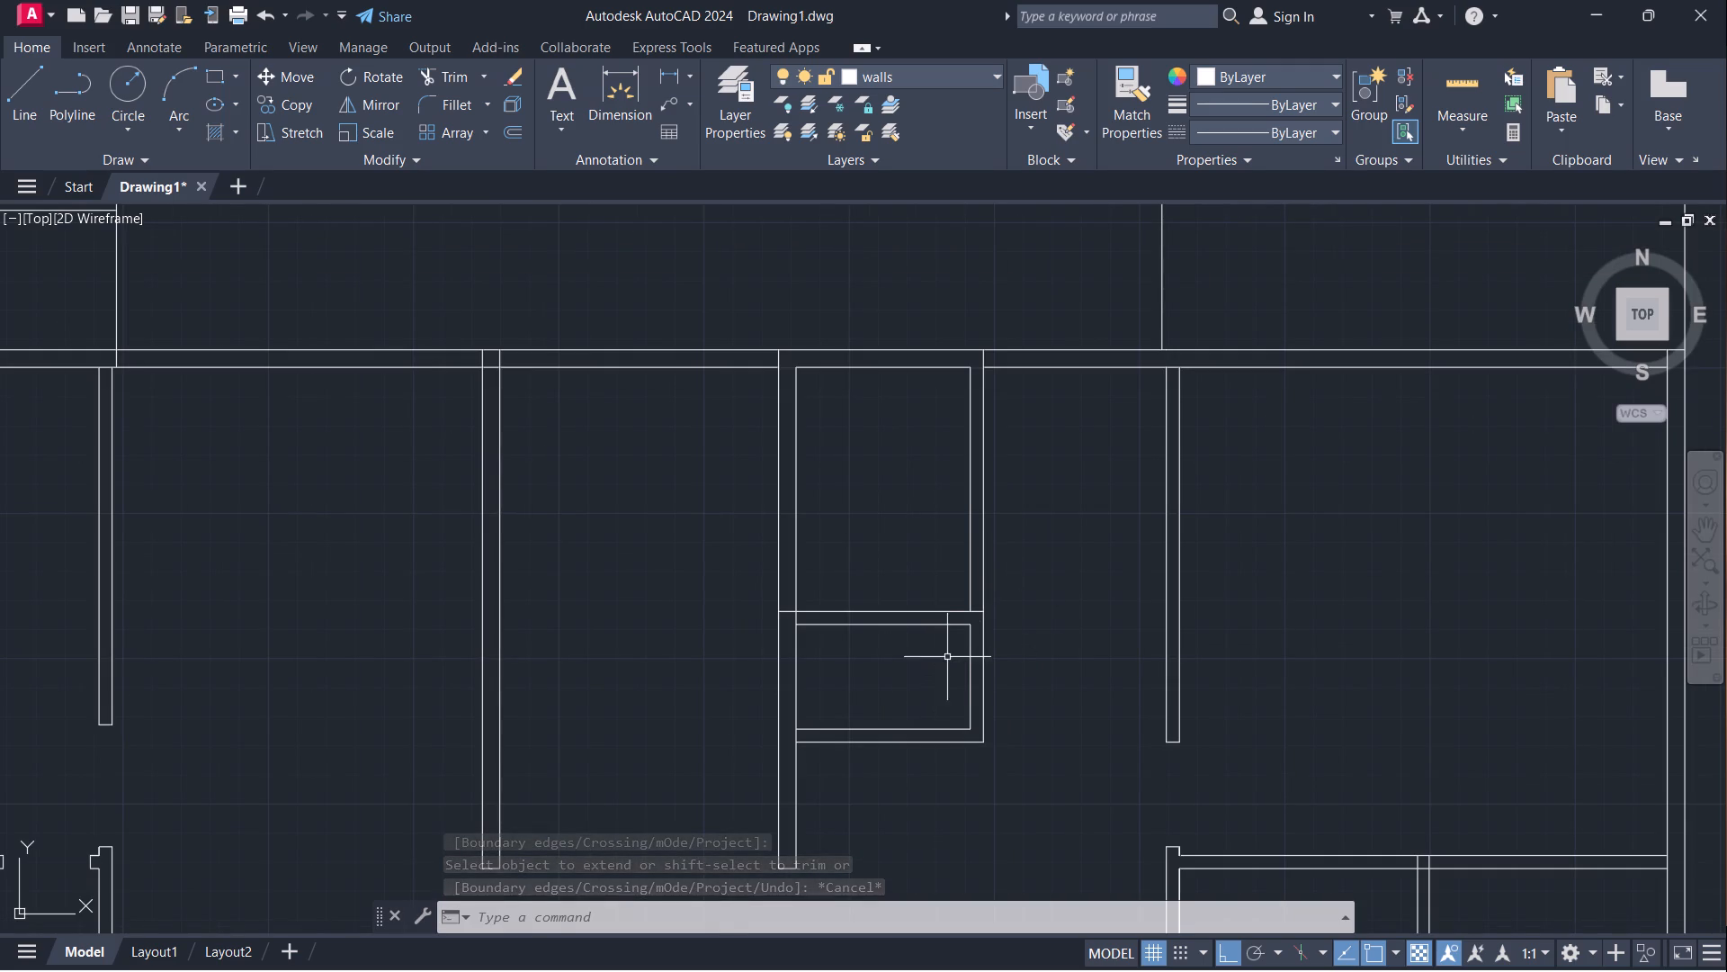
{"action": "scroll", "coordinate": [930, 696], "scroll_direction": "up", "scroll_amount": 1}
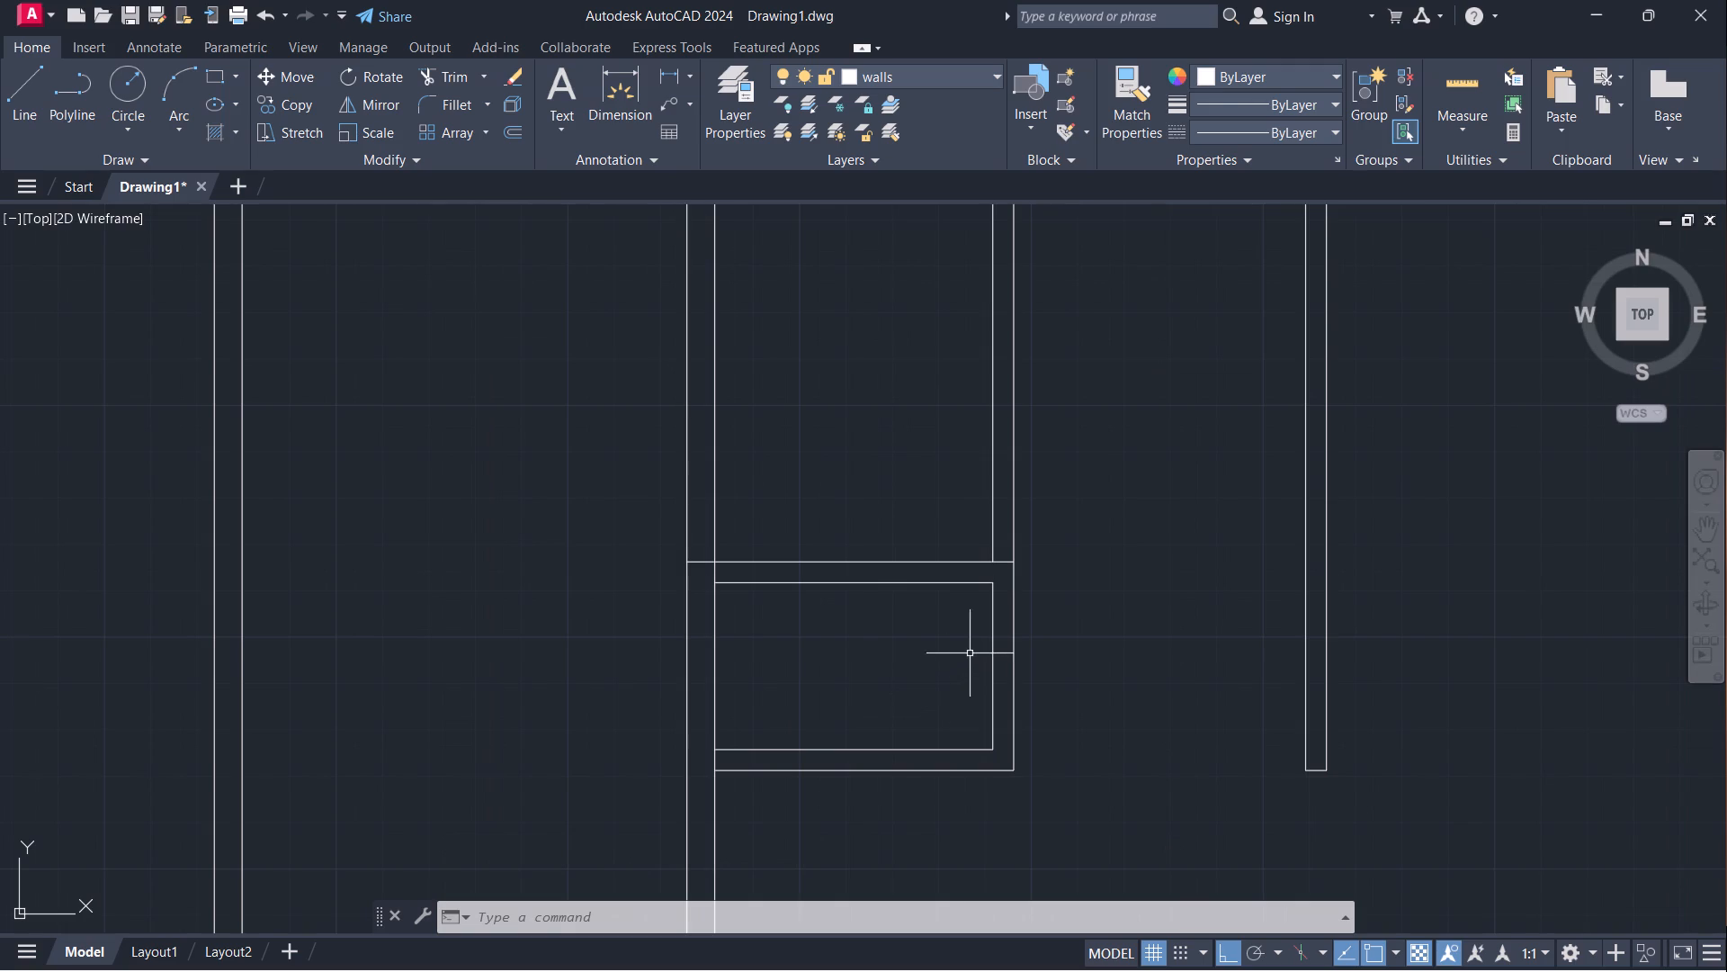
{"action": "left_click", "coordinate": [992, 653]}
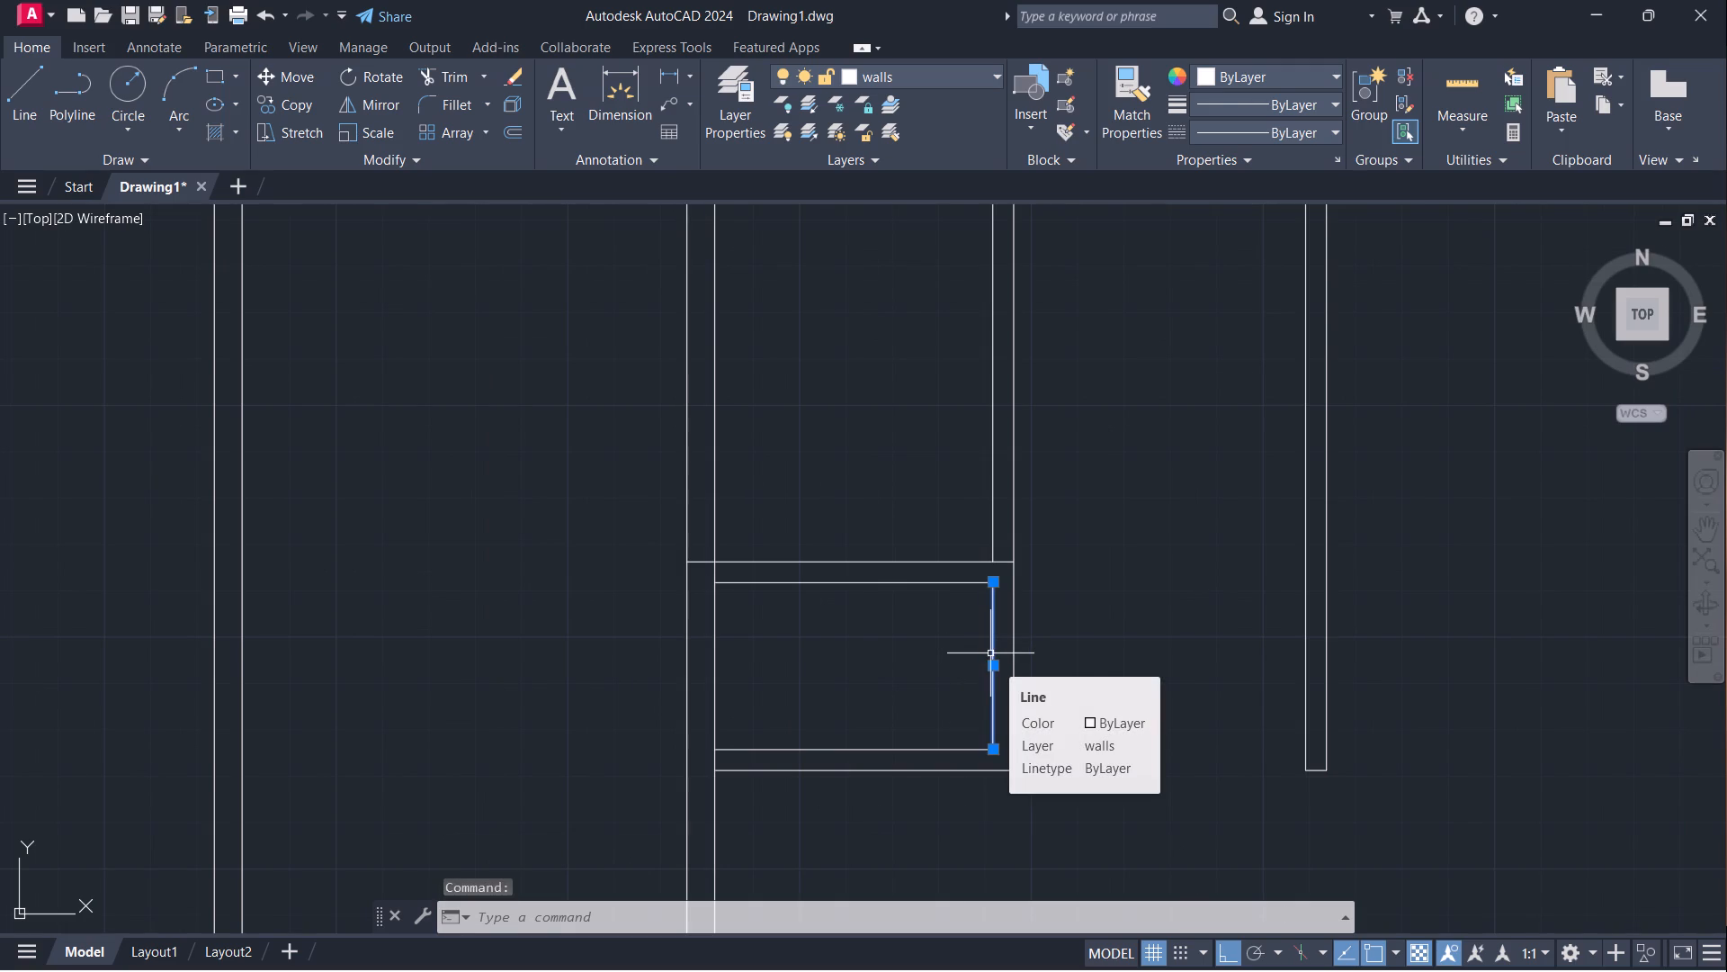
{"action": "key", "text": "o"}
{"action": "key", "text": "Return"}
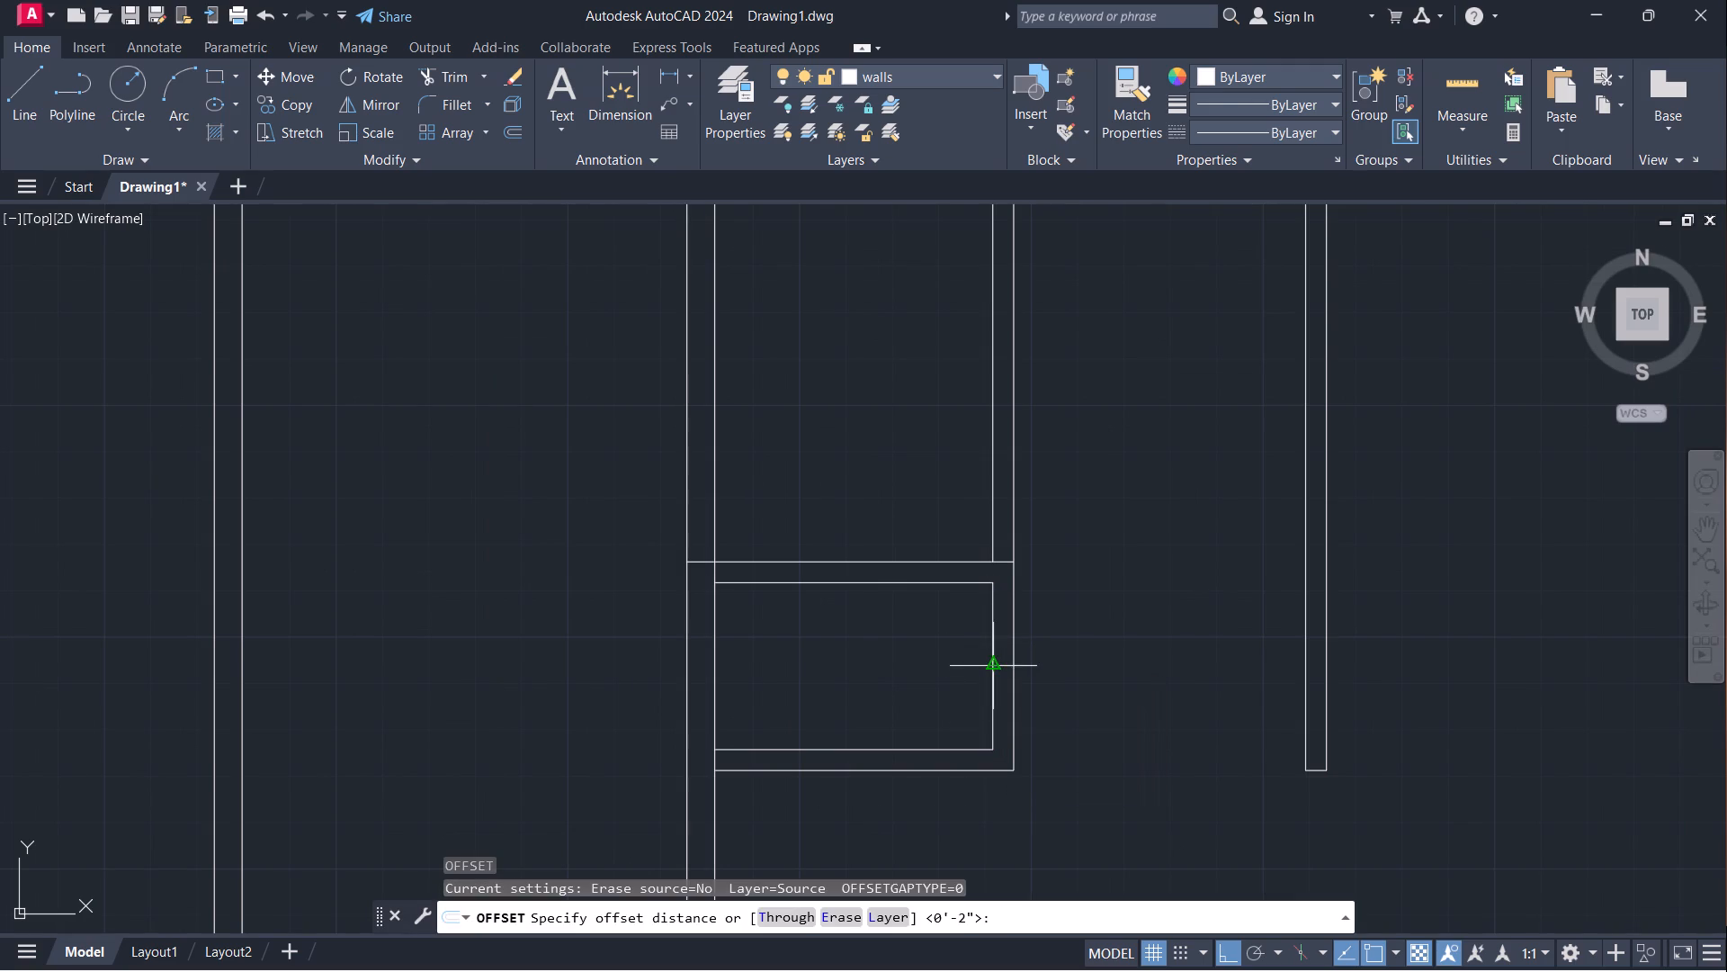
{"action": "left_click", "coordinate": [990, 672]}
{"action": "type", "text": "2'"}
{"action": "key", "text": "Return"}
{"action": "left_click", "coordinate": [927, 670]}
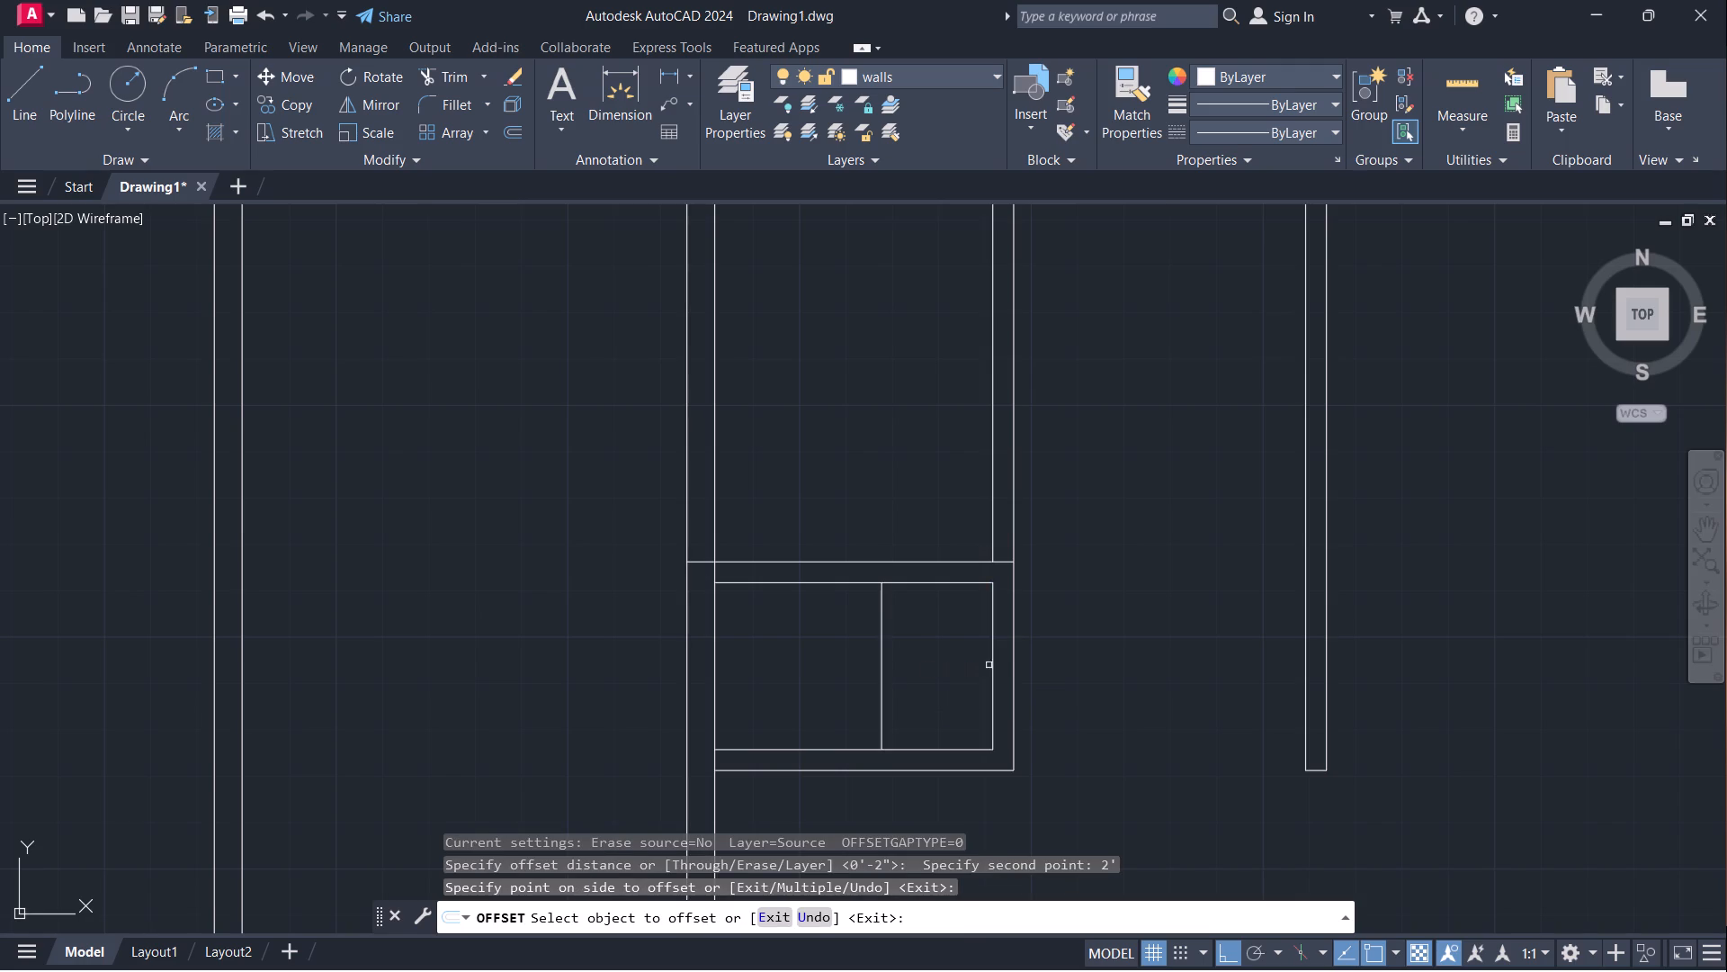
{"action": "left_click", "coordinate": [1018, 661]}
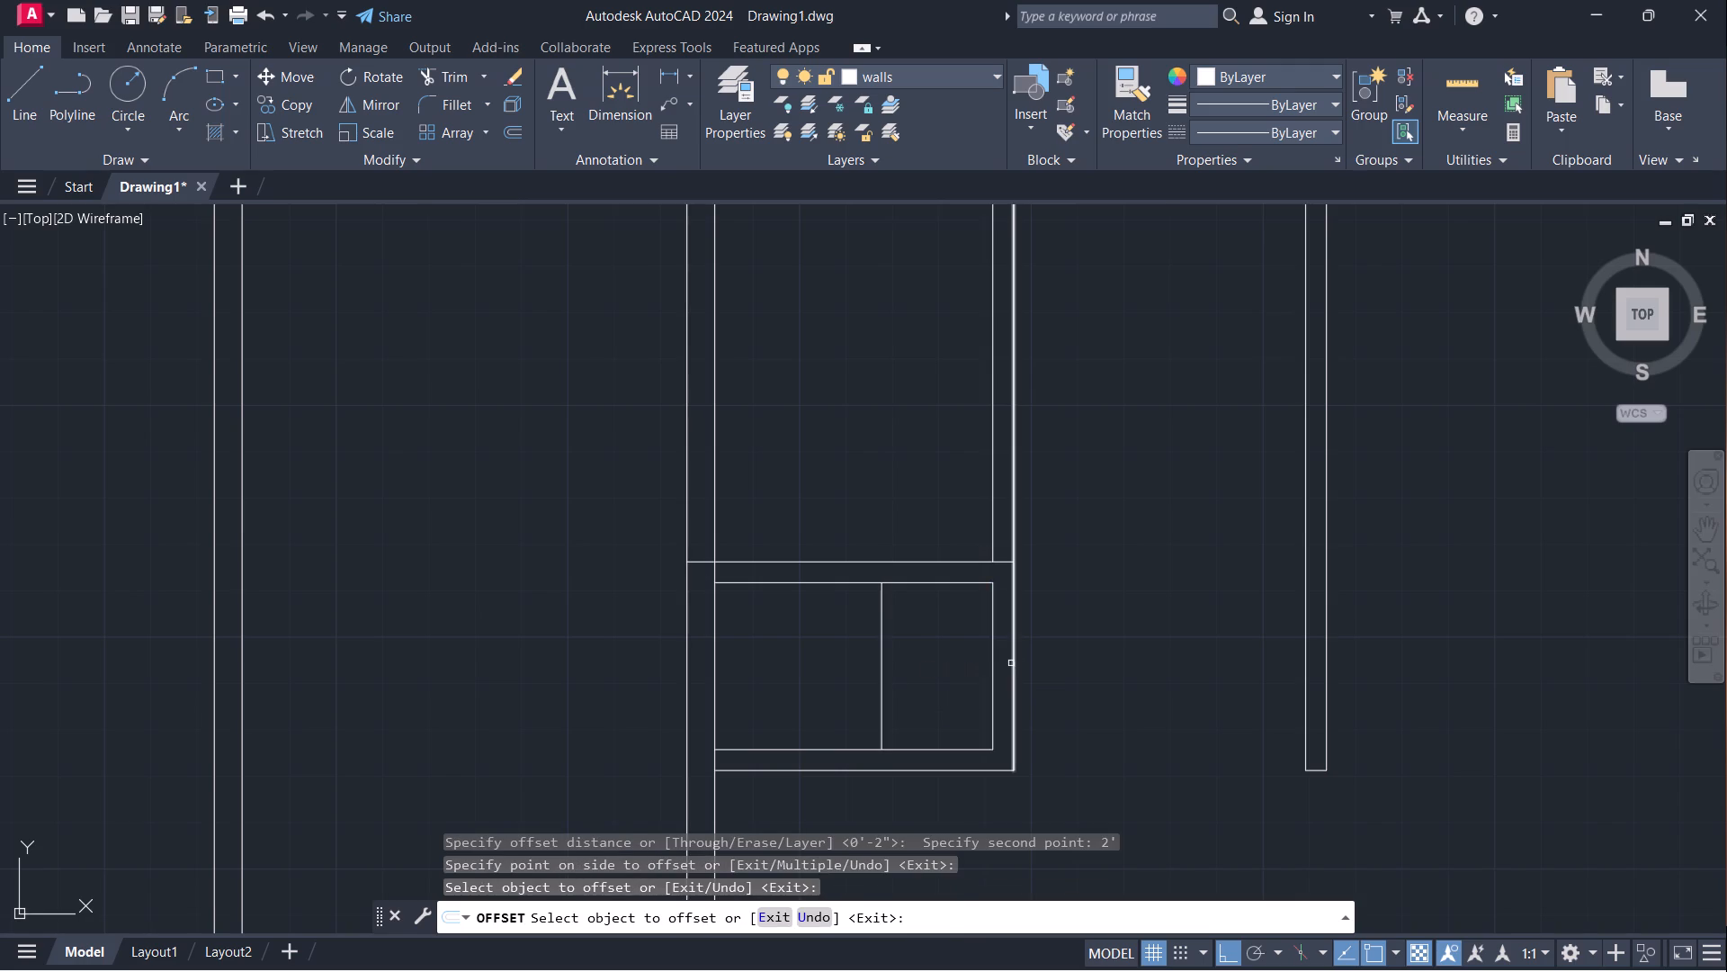
{"action": "key", "text": "Escape"}
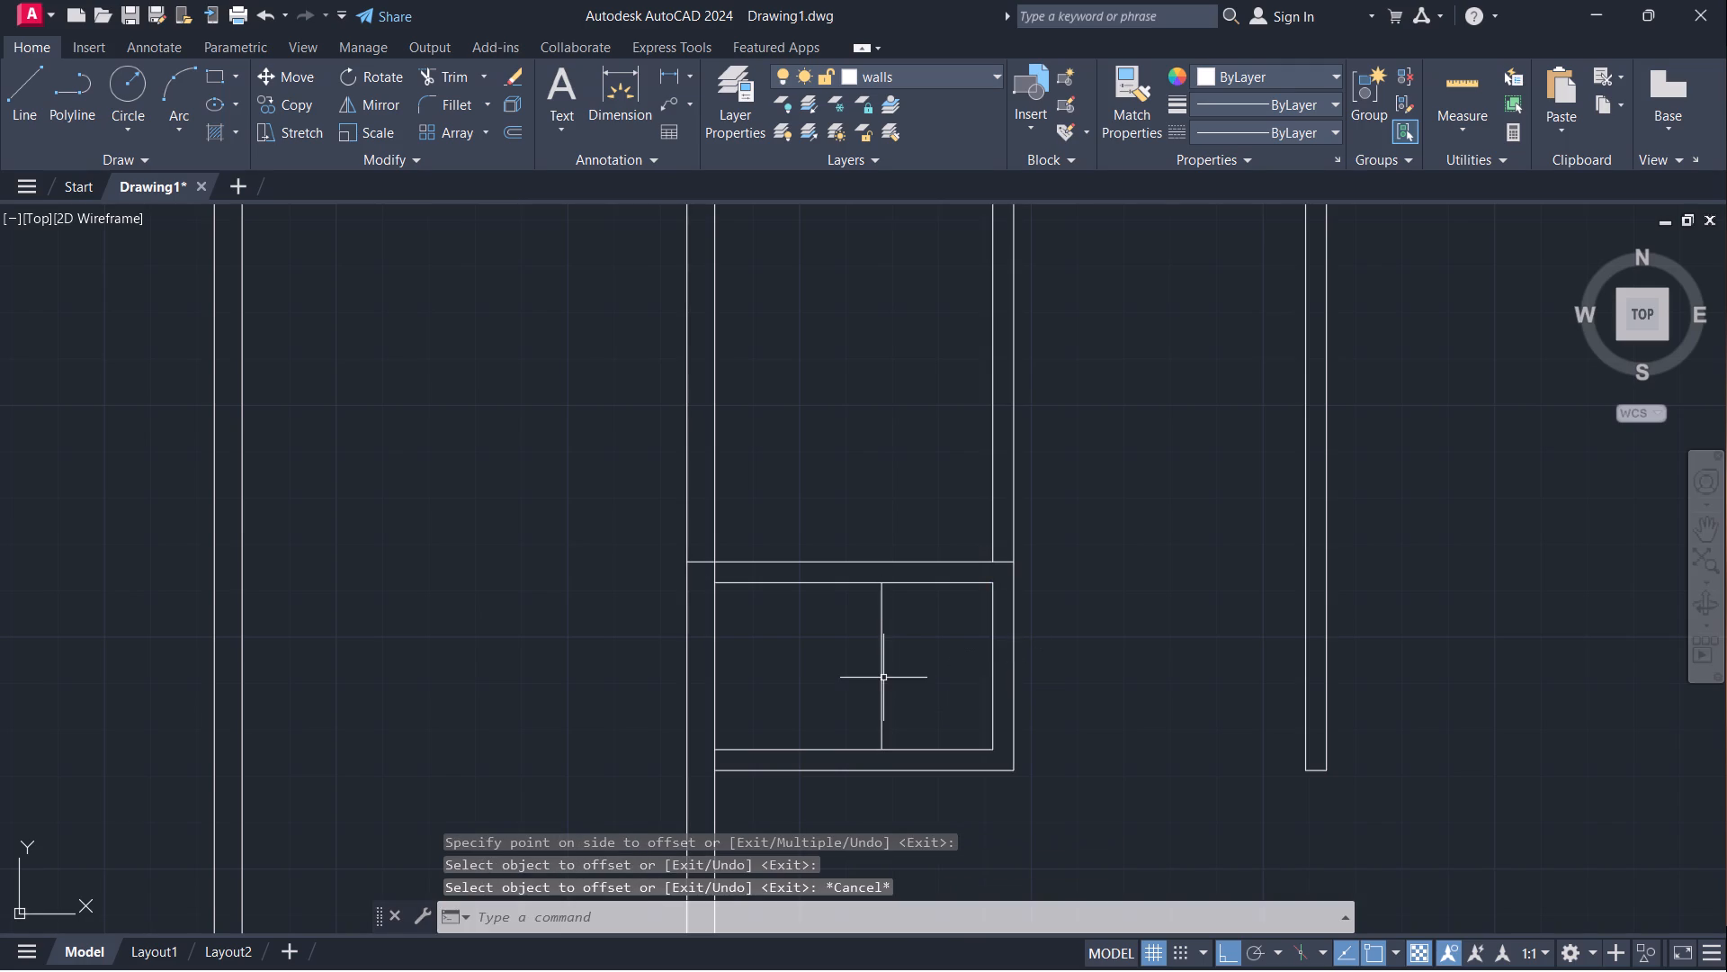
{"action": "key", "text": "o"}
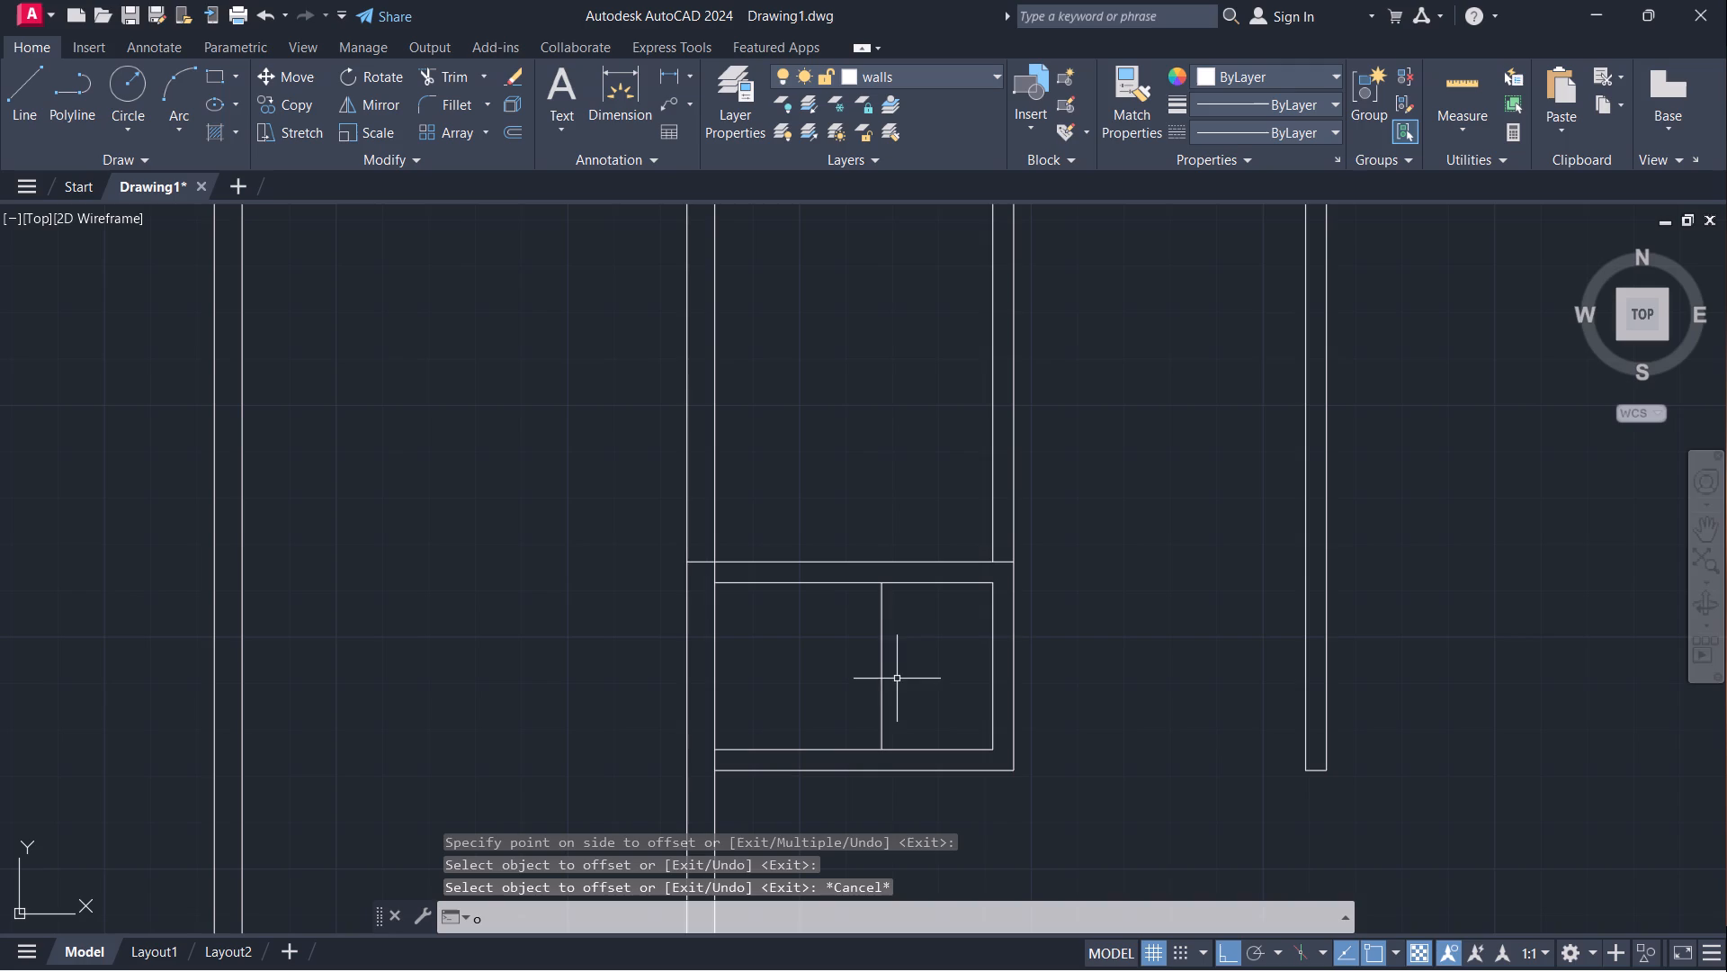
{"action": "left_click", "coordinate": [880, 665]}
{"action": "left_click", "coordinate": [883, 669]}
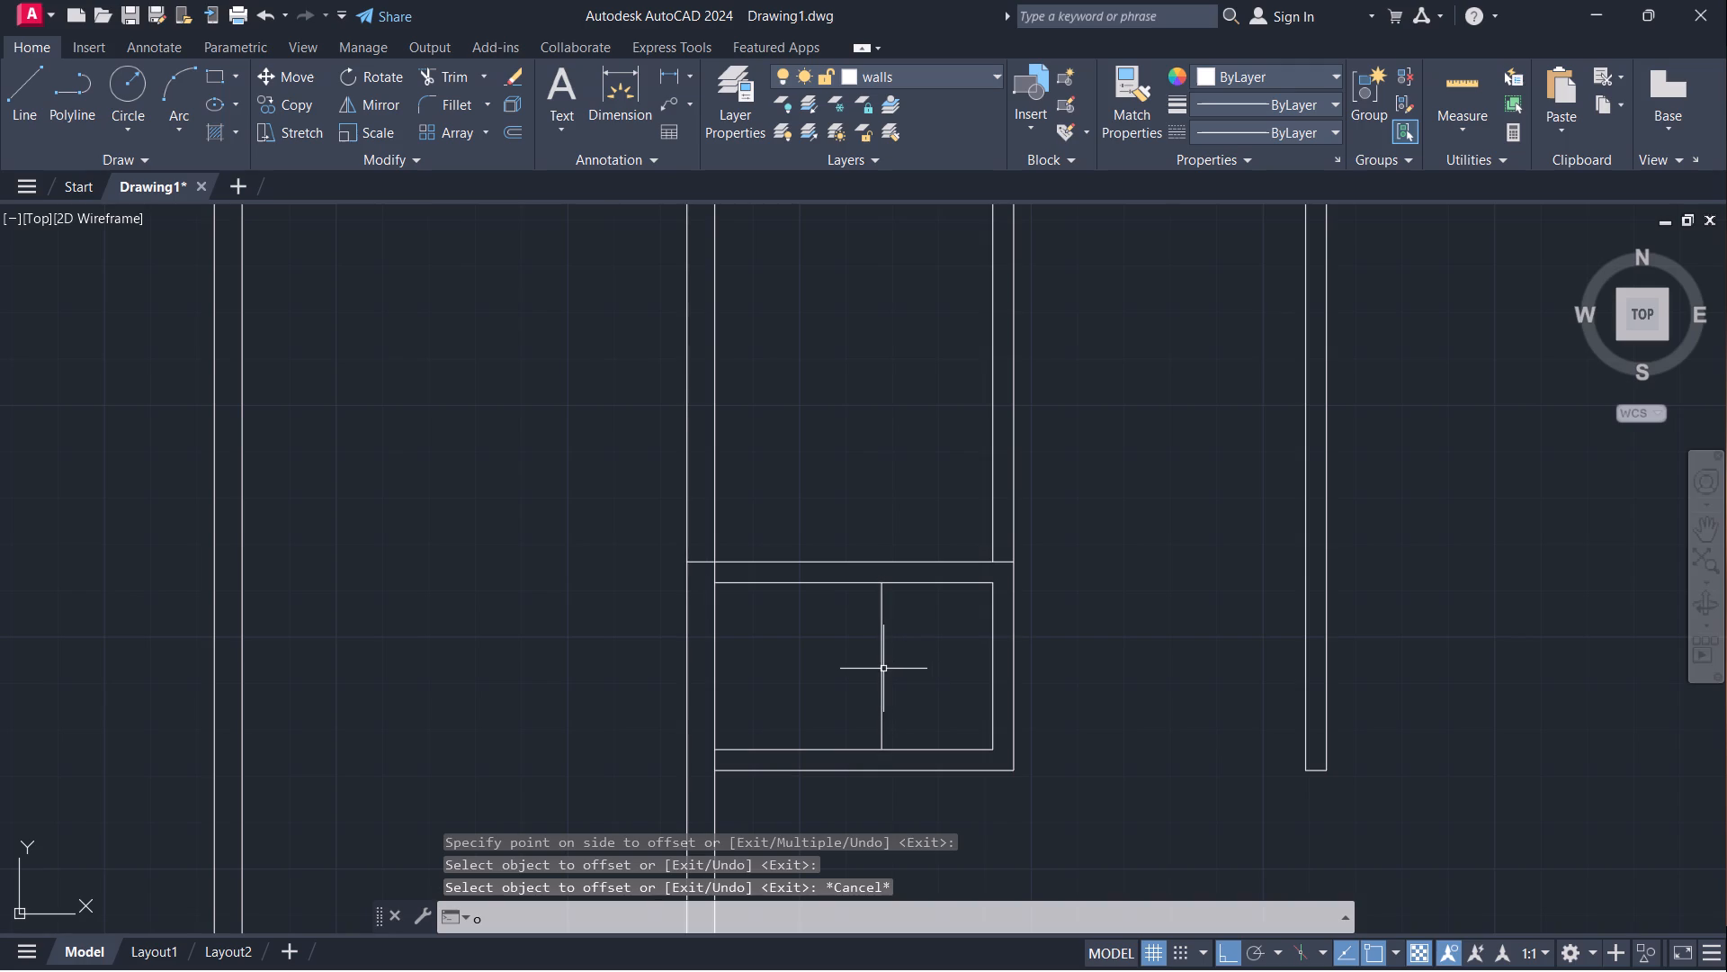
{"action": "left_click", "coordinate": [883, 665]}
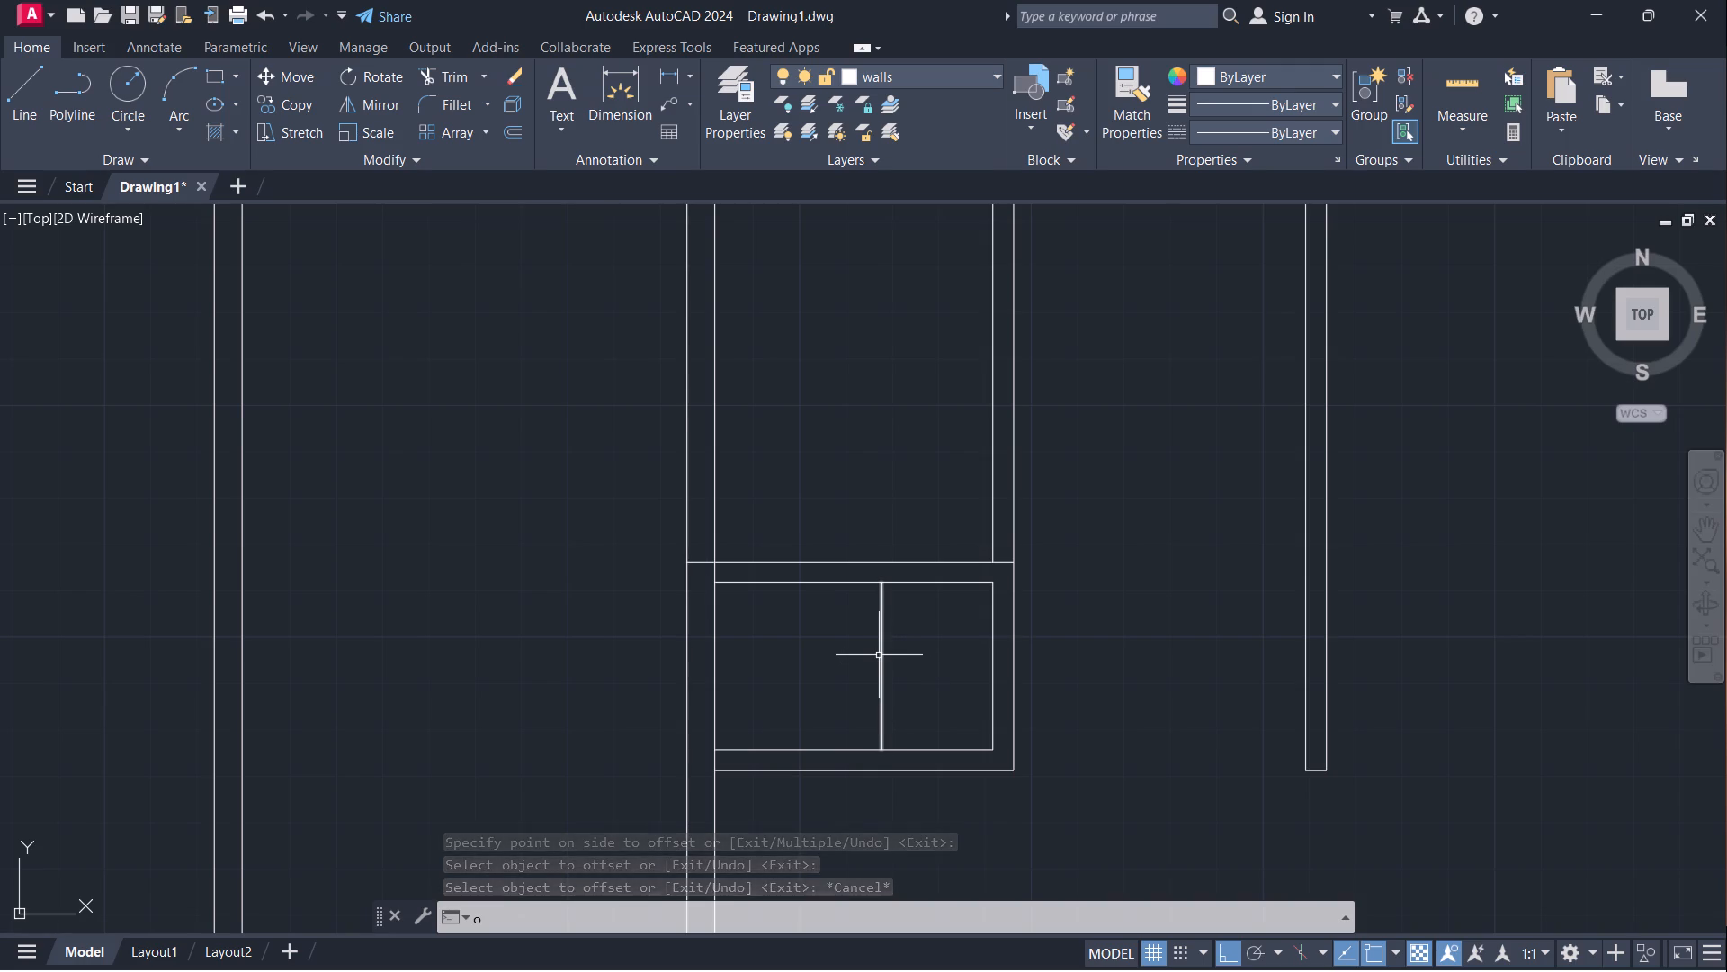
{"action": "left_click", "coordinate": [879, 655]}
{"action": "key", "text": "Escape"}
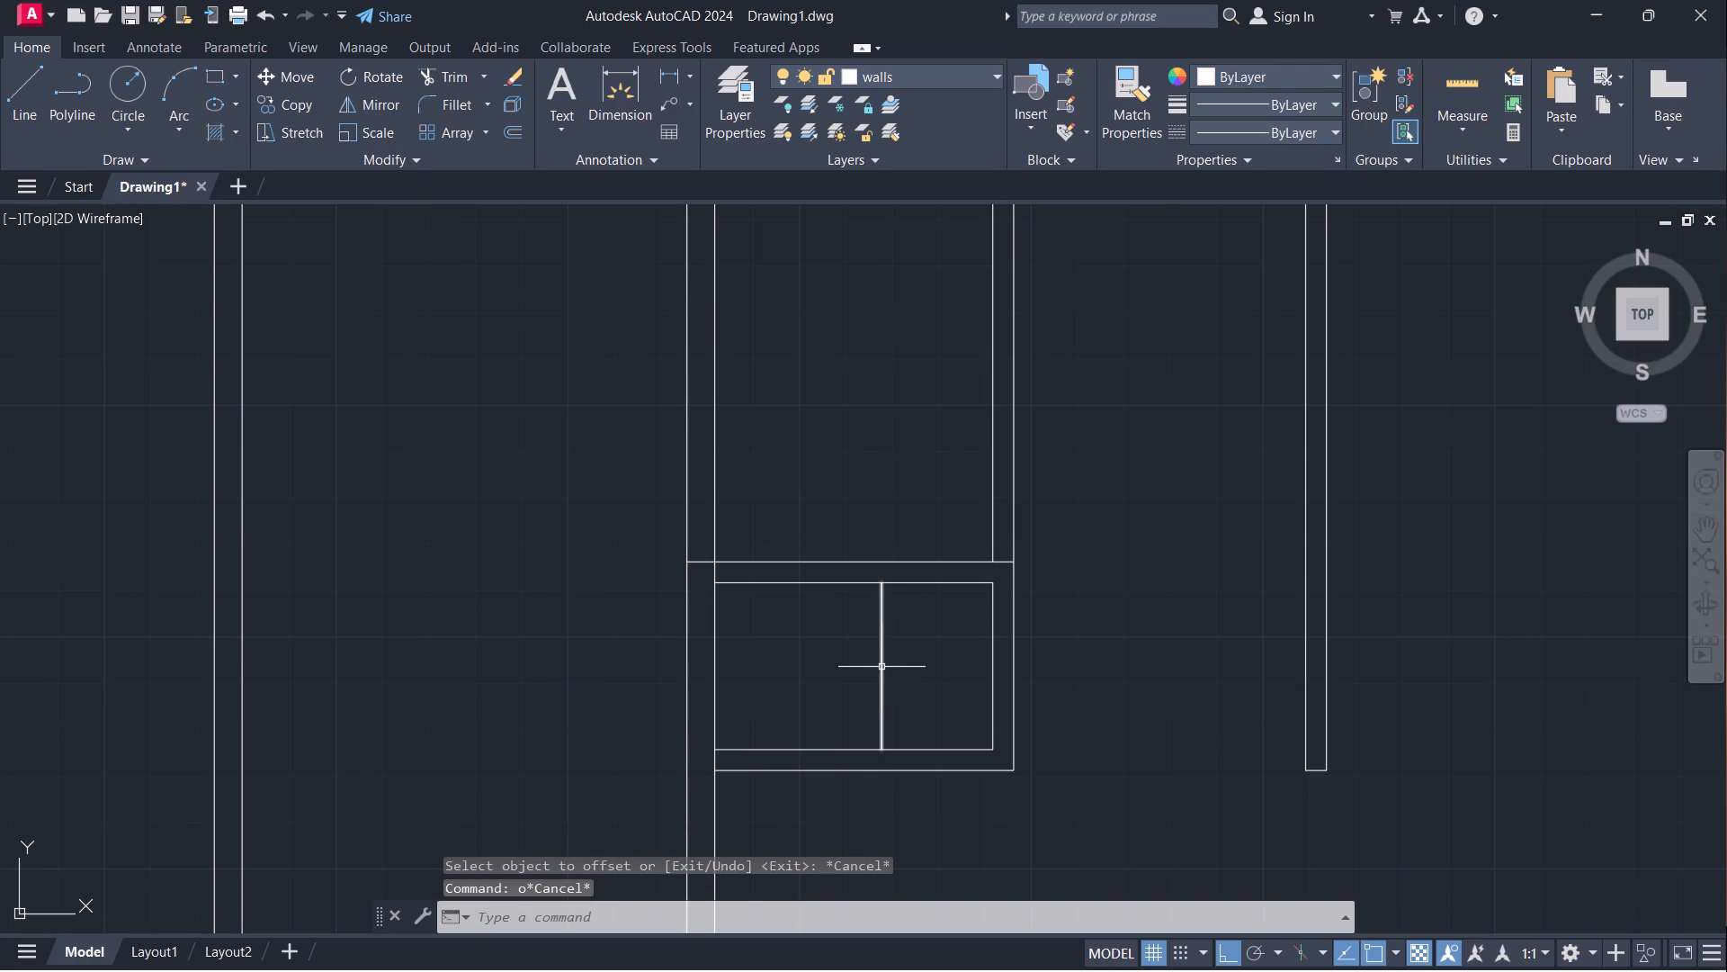
Offset the new vertical line in the lower compartment 4.5" to the right to form a partition.
{"action": "left_click", "coordinate": [881, 667]}
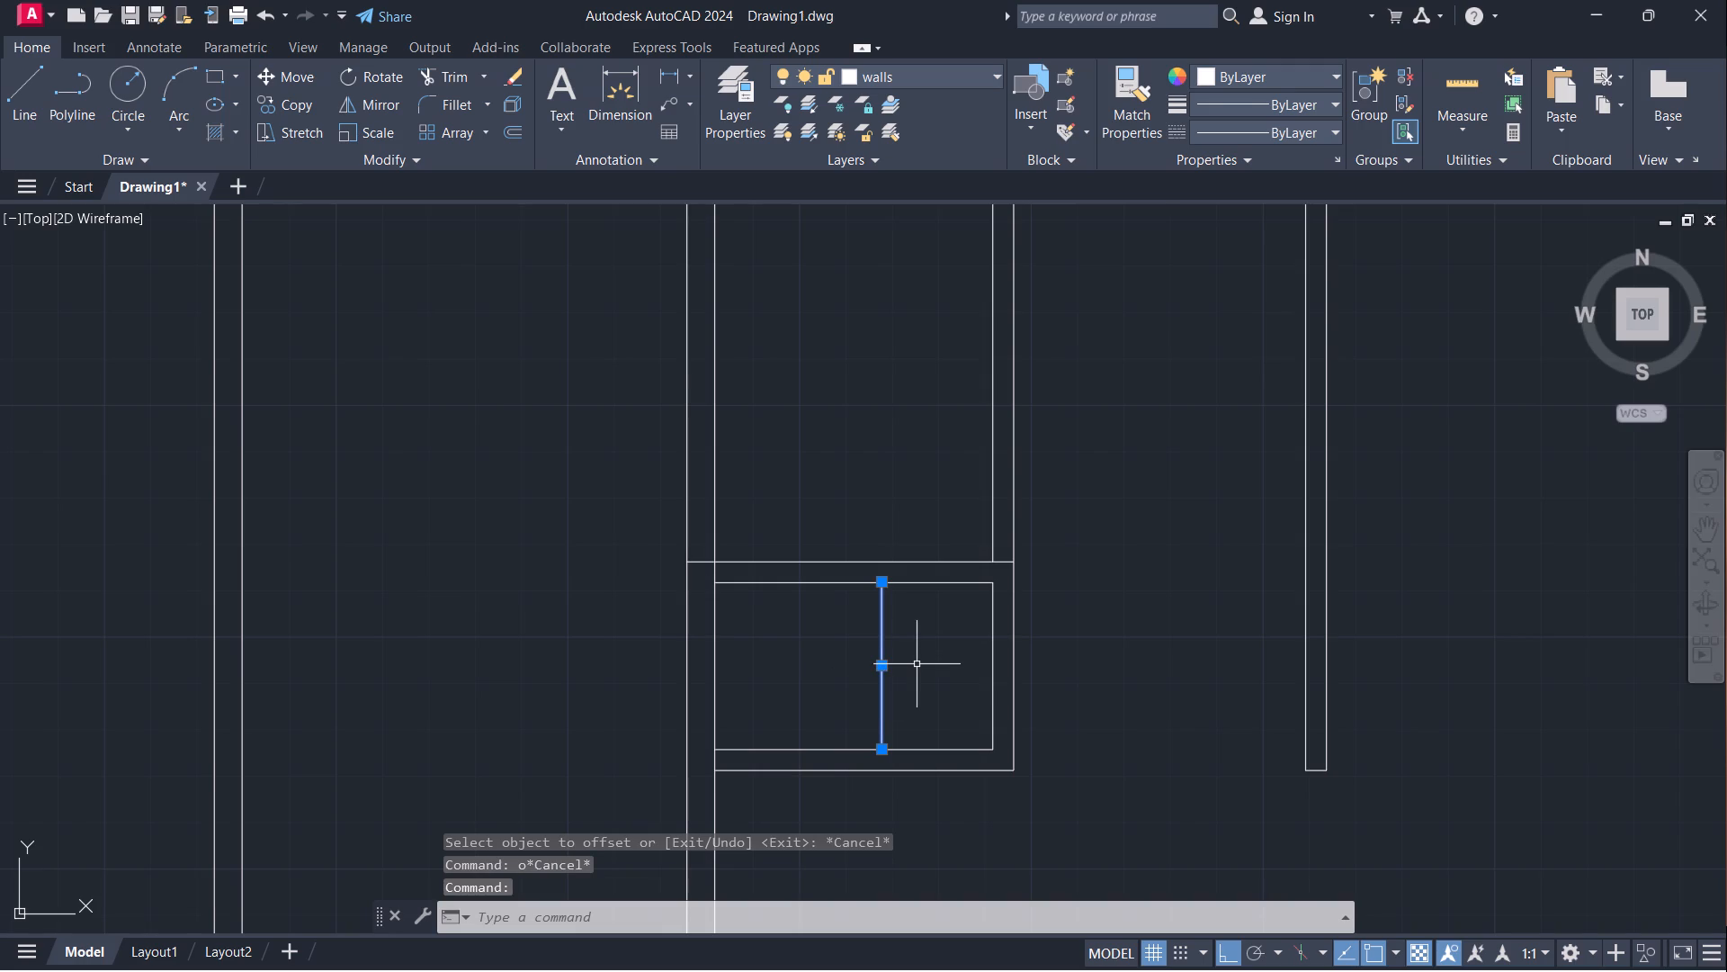
{"action": "key", "text": "o"}
{"action": "key", "text": "Return"}
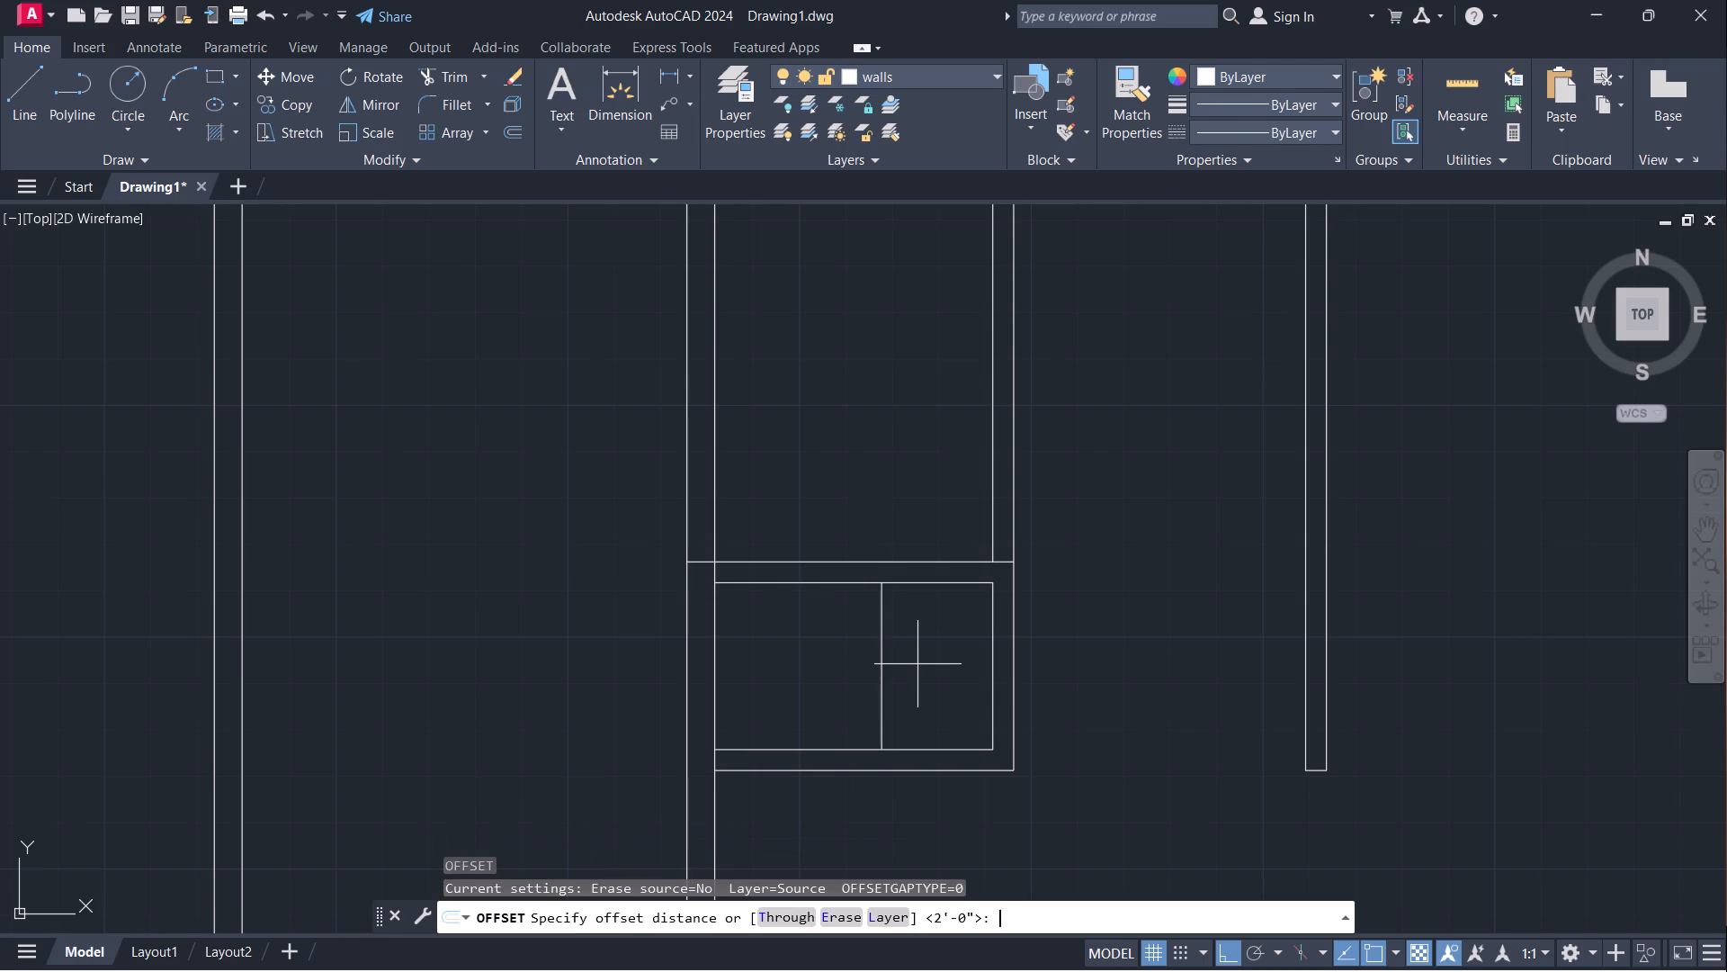
{"action": "left_click", "coordinate": [880, 666]}
{"action": "key", "text": "1"}
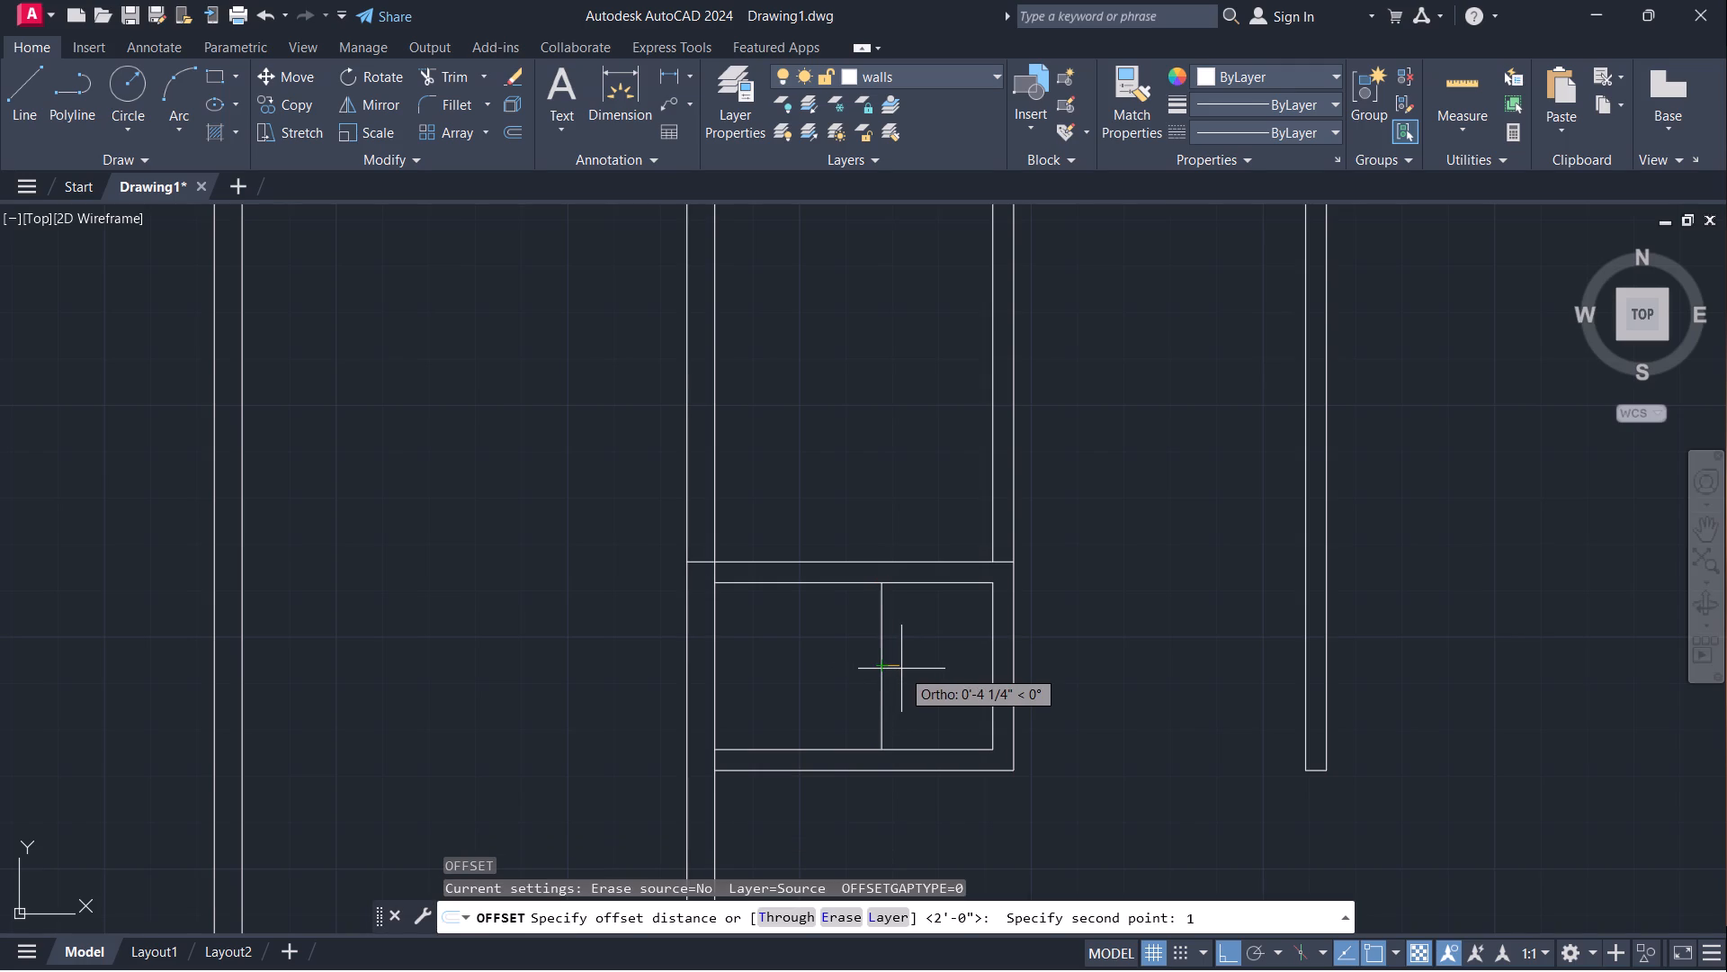
{"action": "key", "text": "BackSpace"}
{"action": "type", "text": "4.5"}
{"action": "key", "text": "shift+quotedbl"}
{"action": "key", "text": "Return"}
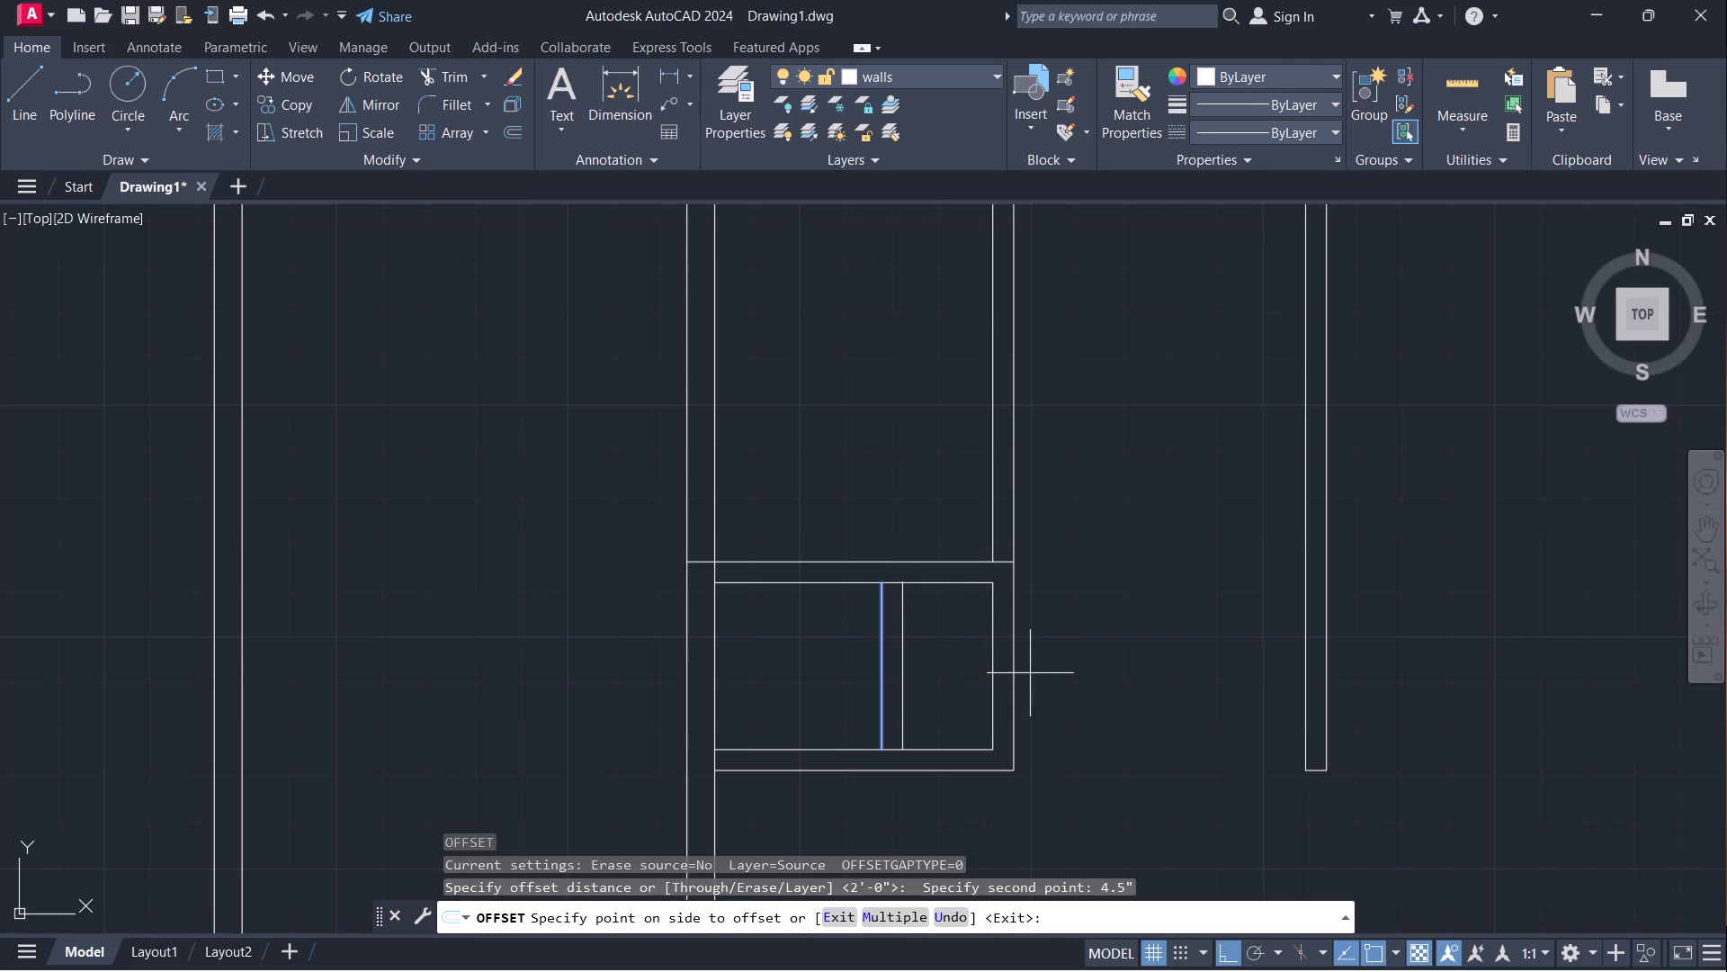
{"action": "left_click", "coordinate": [1068, 669]}
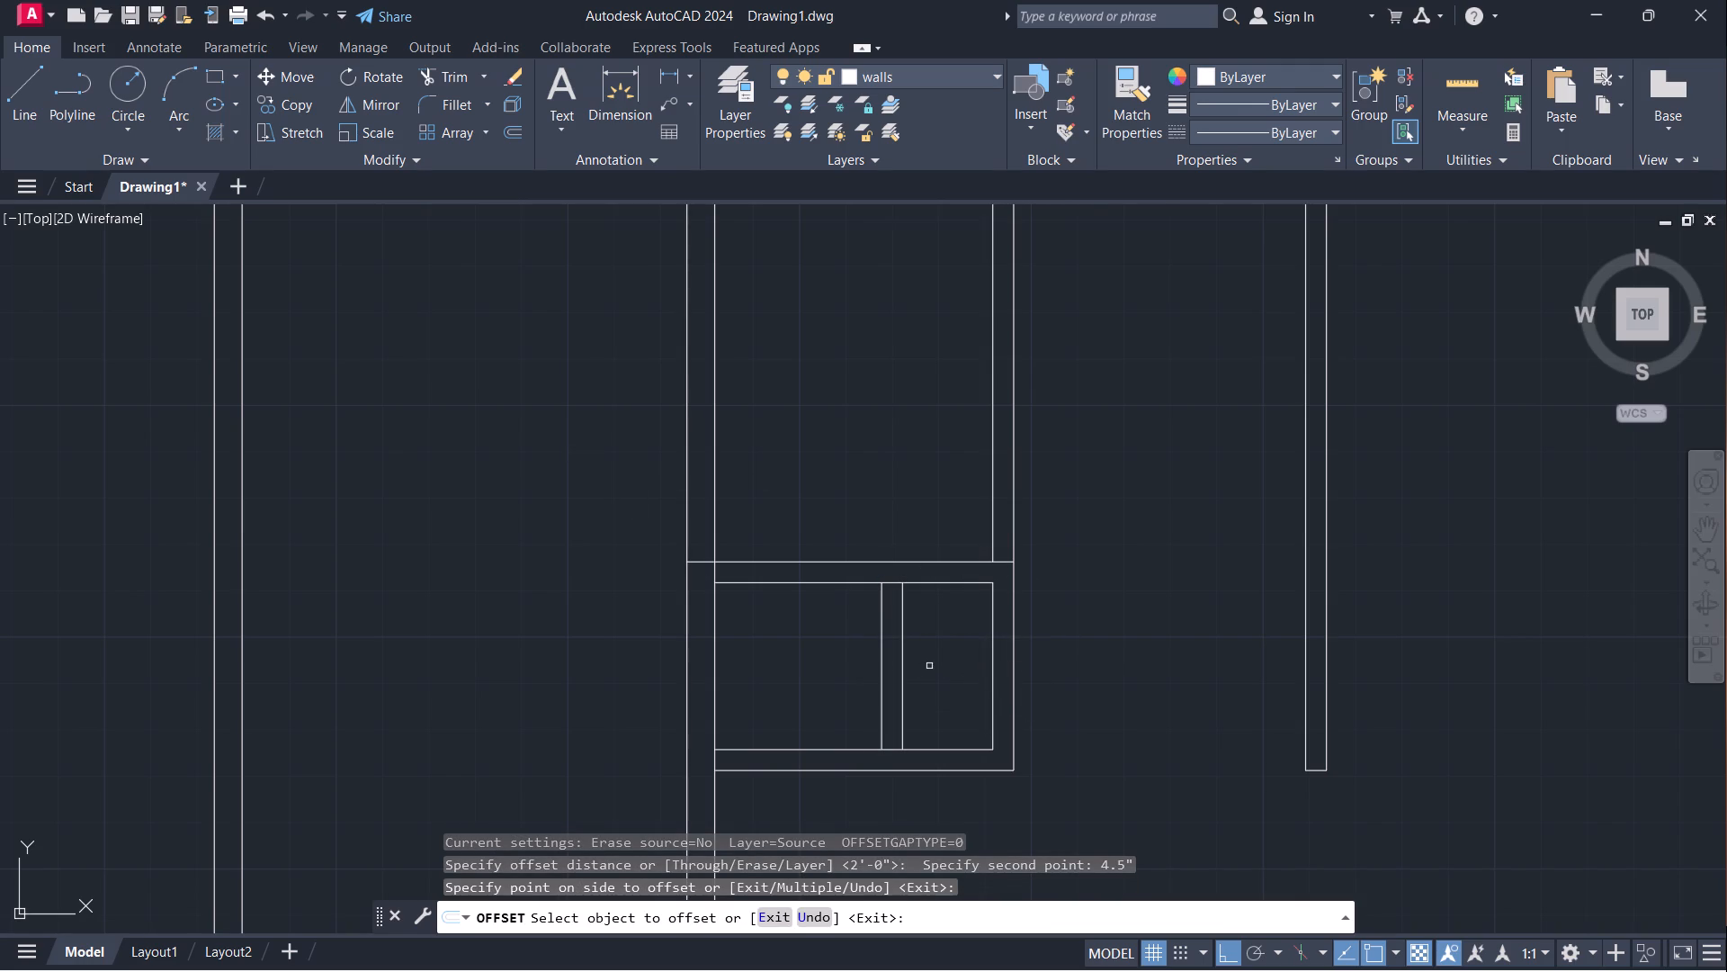
{"action": "key", "text": "Escape"}
Extend the right line of the lower compartment's new partition up and down to the outer lines of its top and bottom walls.
{"action": "key", "text": "e"}
{"action": "key", "text": "x"}
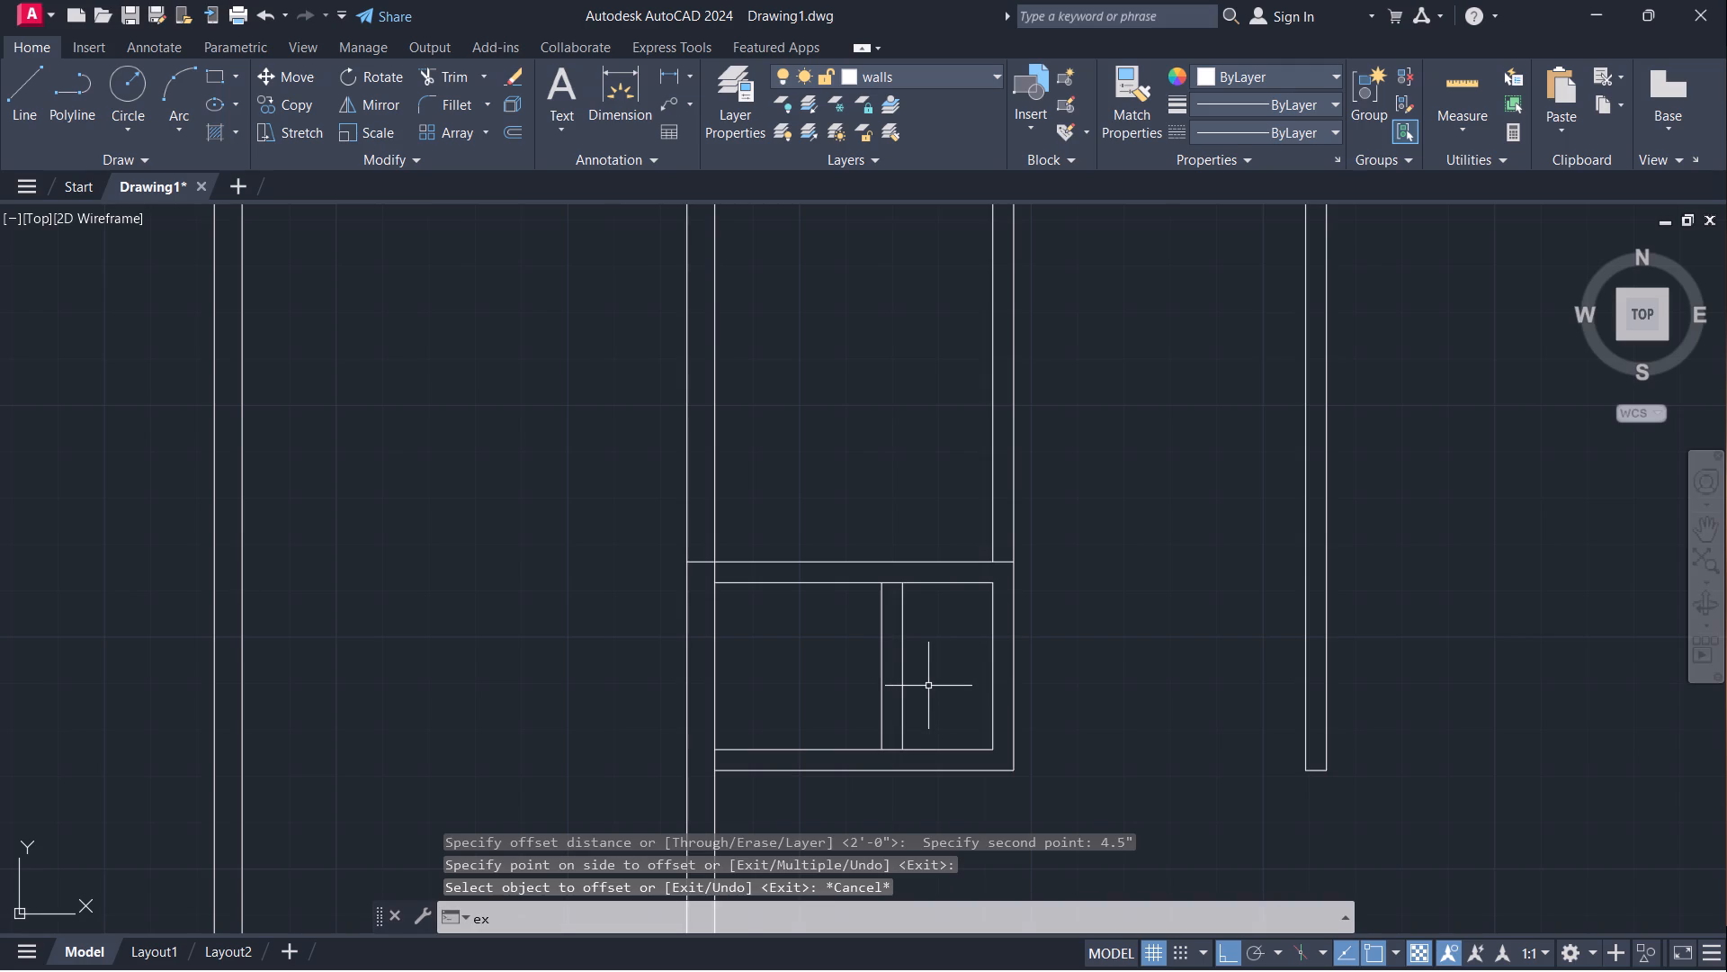
{"action": "key", "text": "Return"}
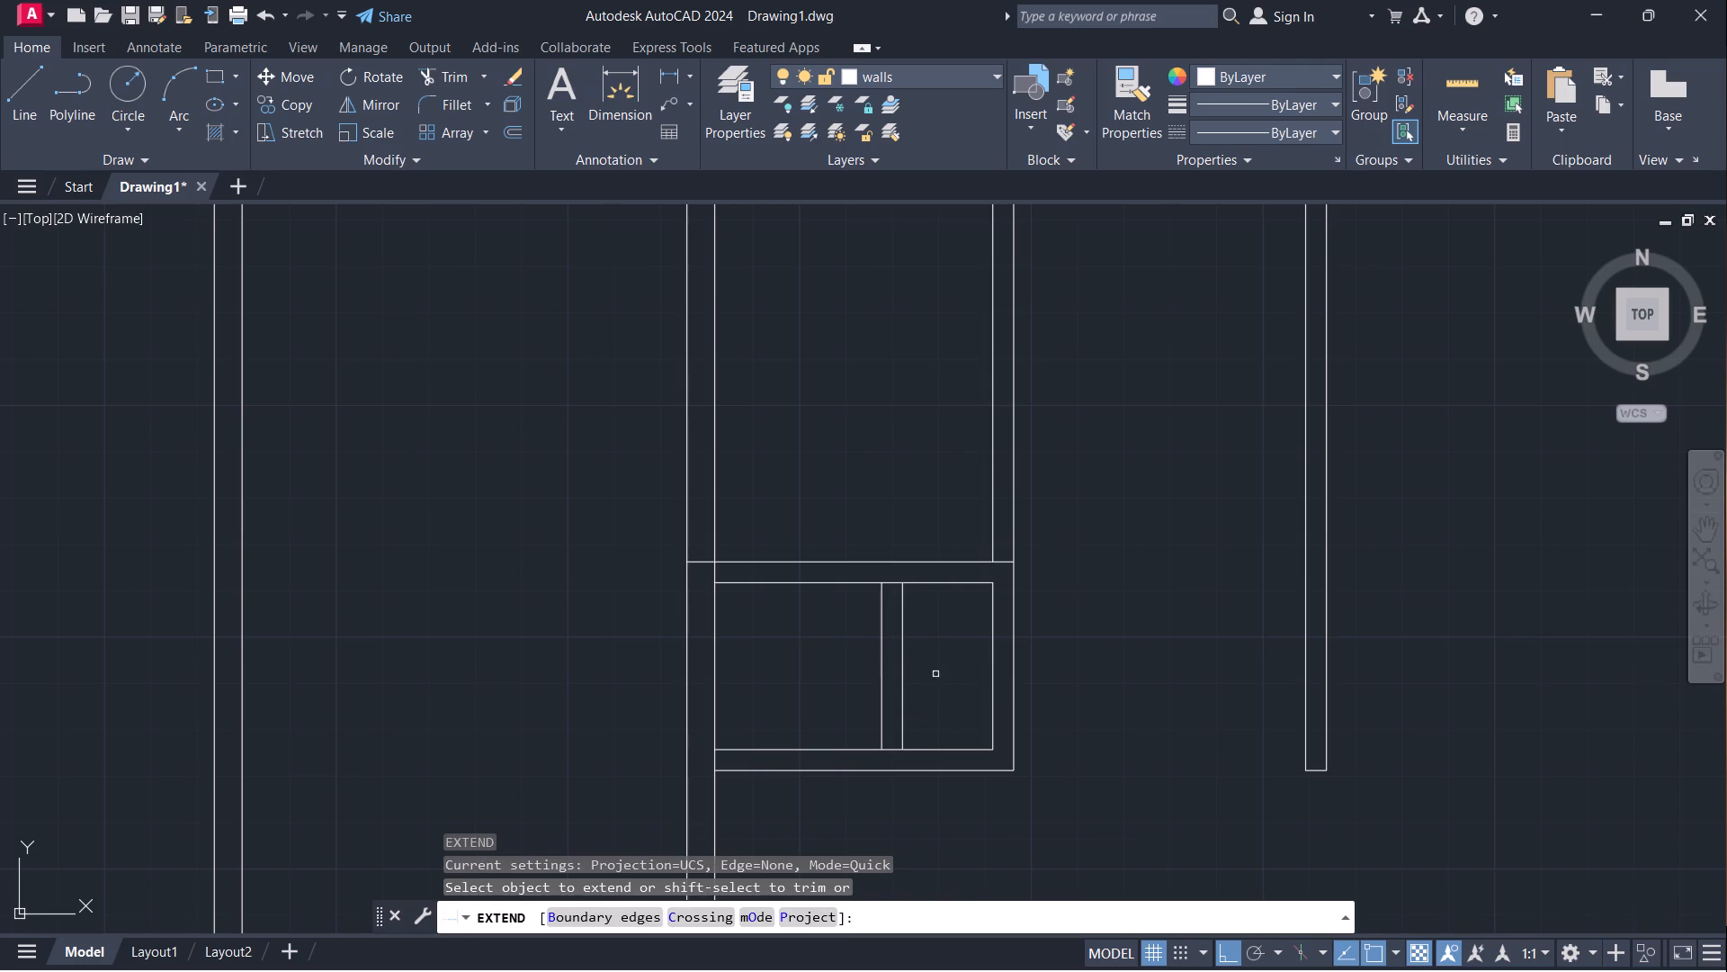
{"action": "left_click", "coordinate": [901, 643]}
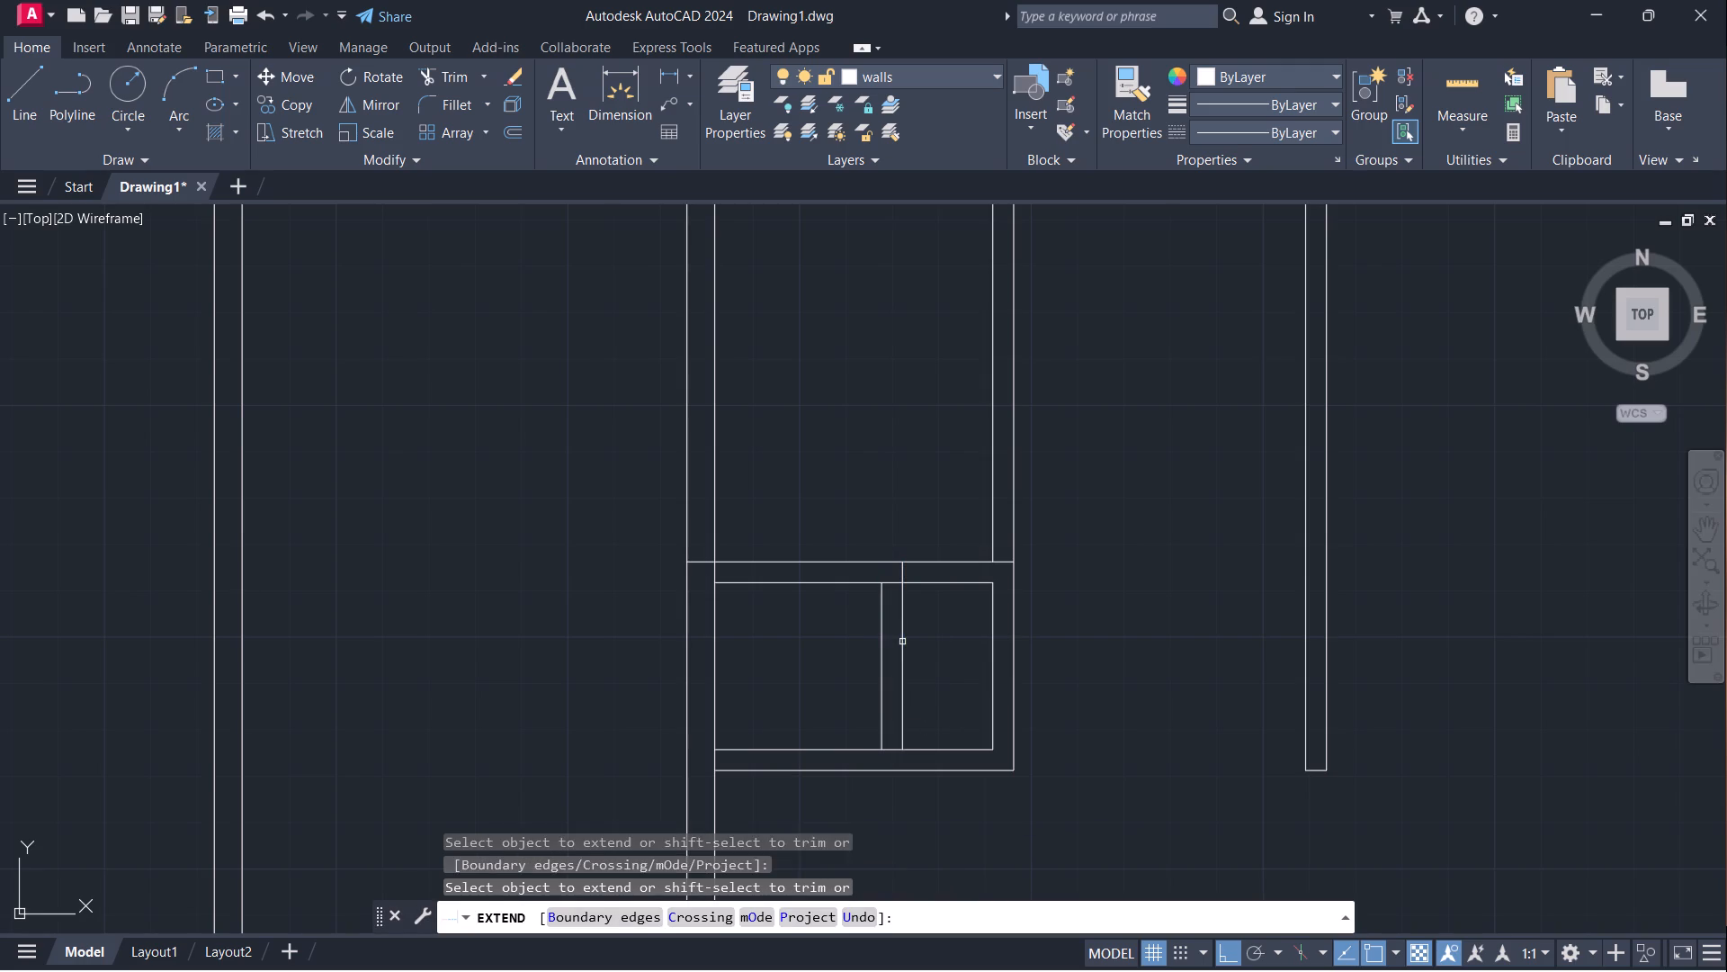
{"action": "left_click", "coordinate": [901, 731]}
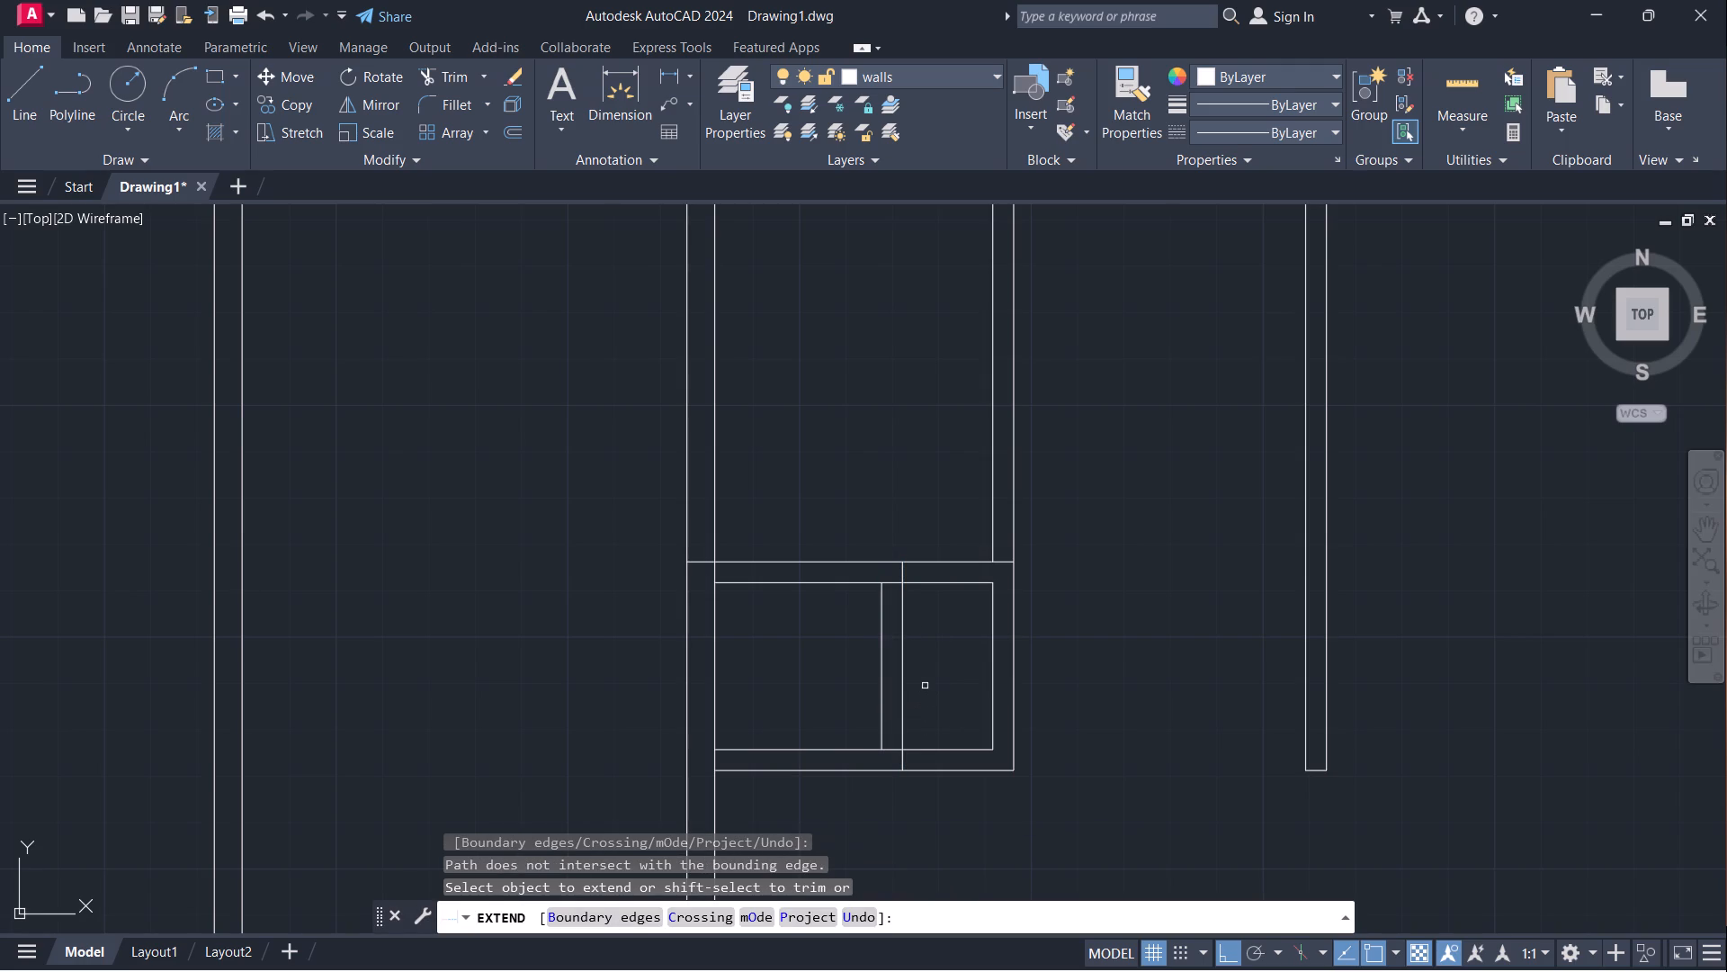
{"action": "key", "text": "Escape"}
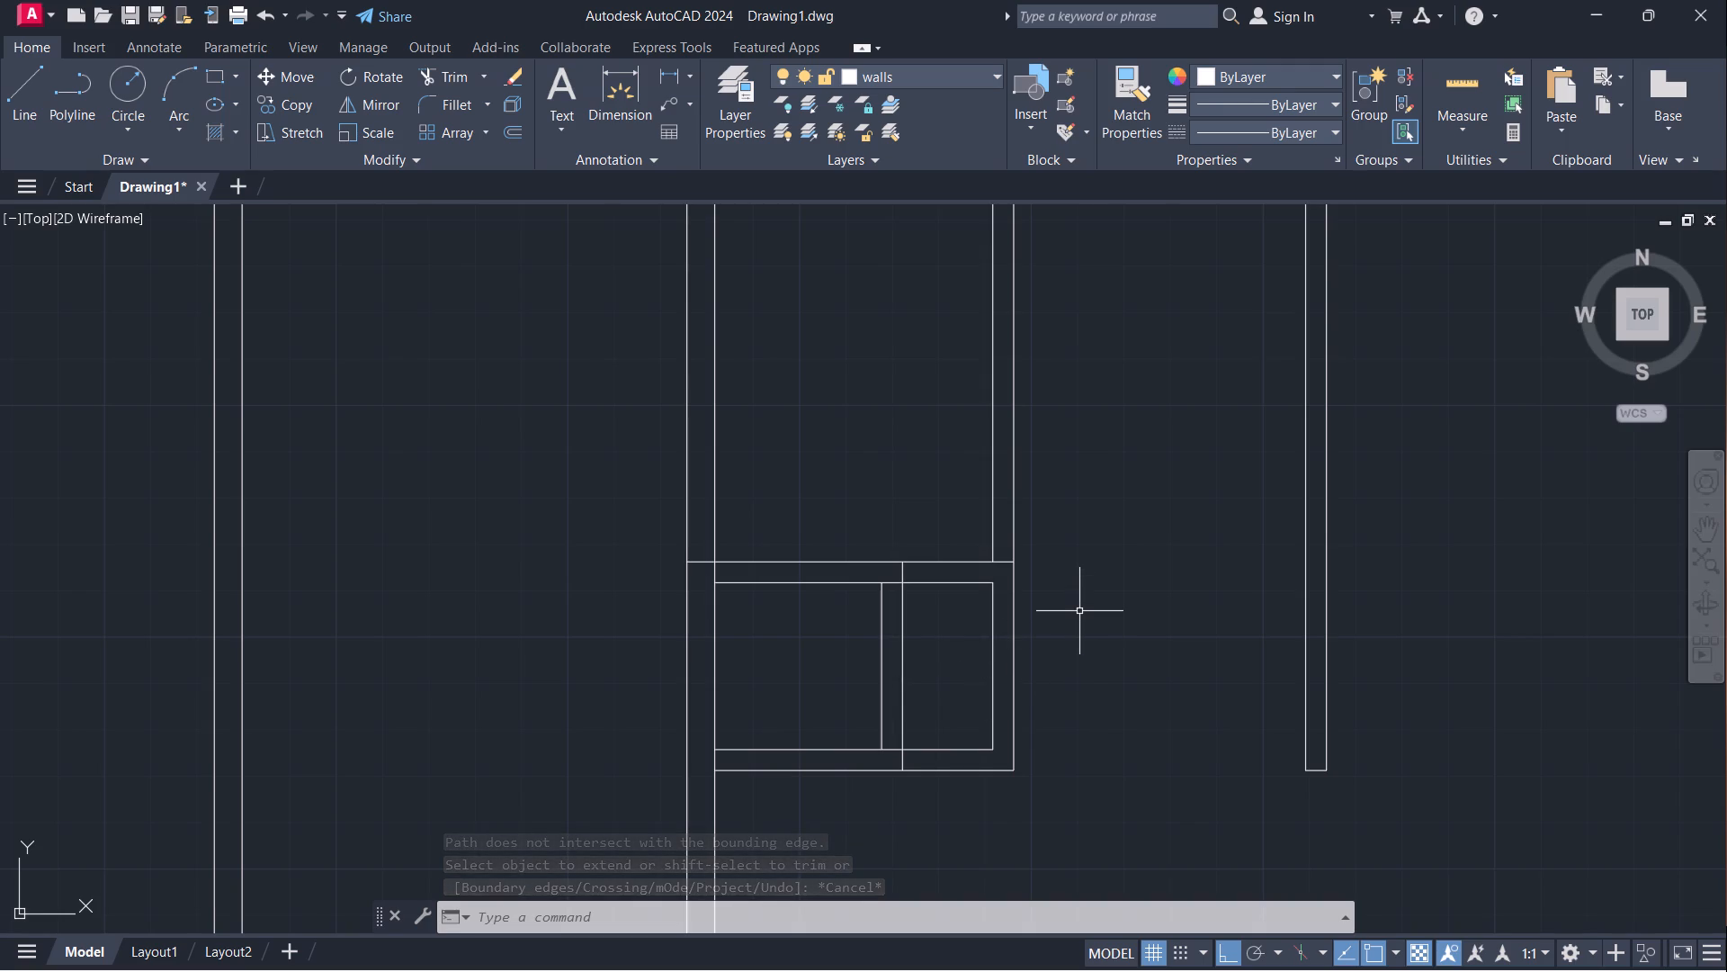
Extend the lower line of the upper central room's dividing partition to the outer line of the right wall.
{"action": "type", "text": "ex"}
{"action": "key", "text": "Return"}
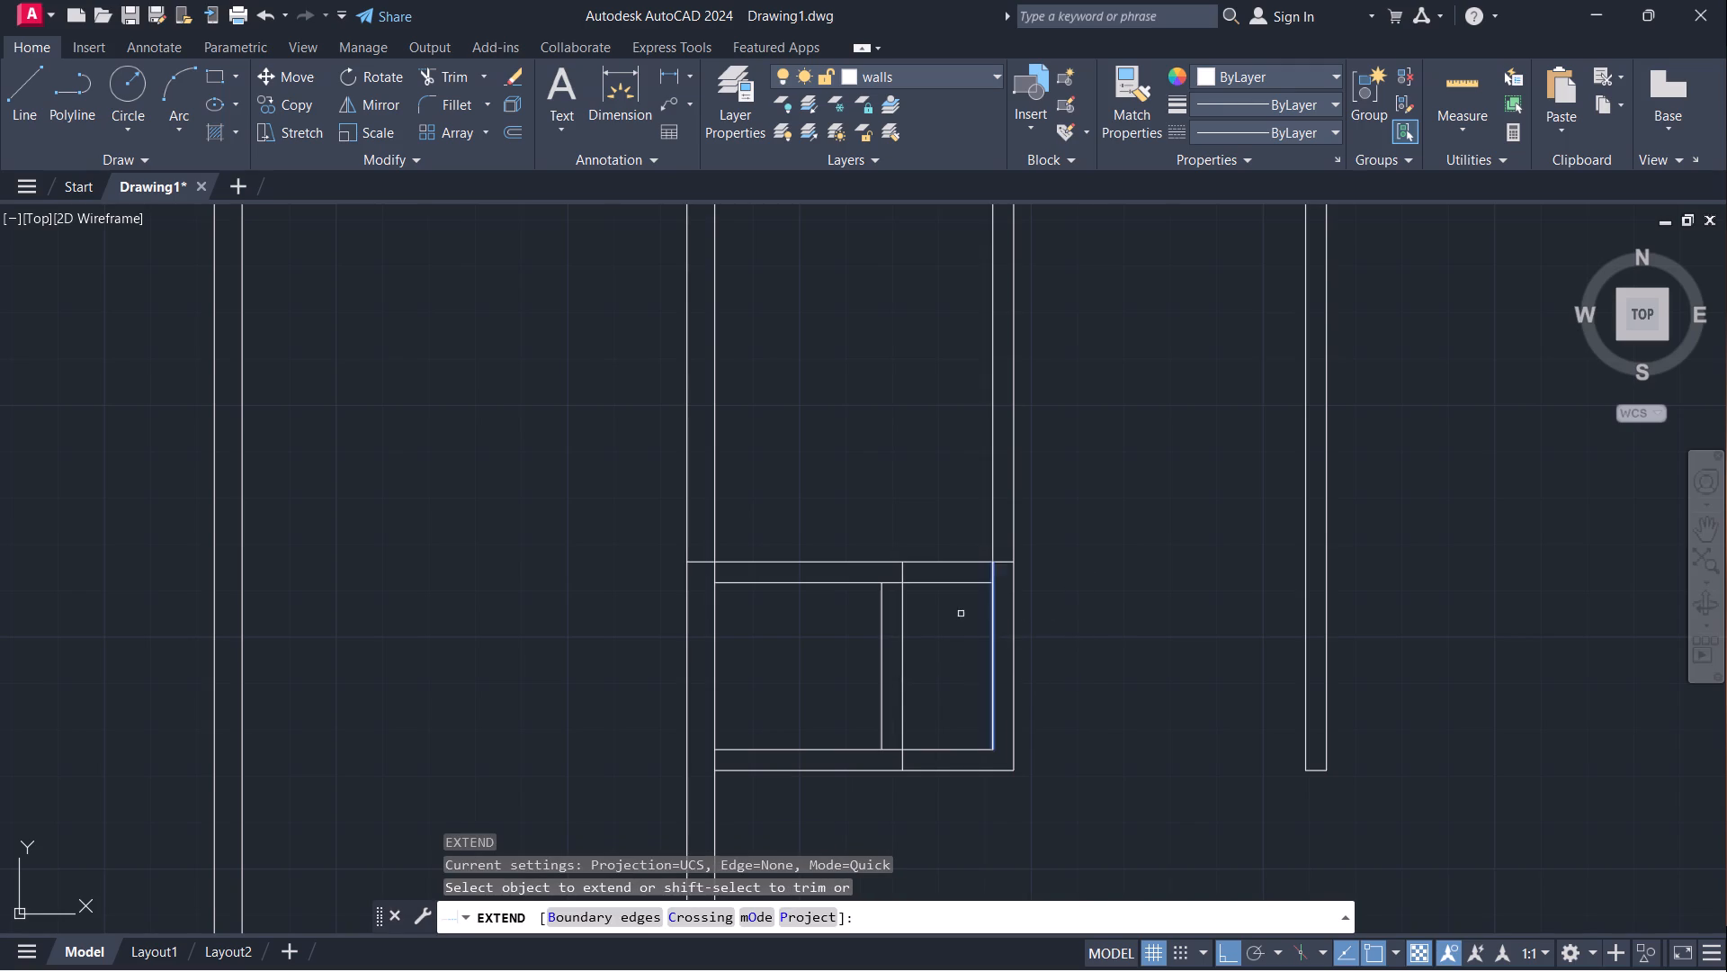
{"action": "left_click", "coordinate": [958, 581]}
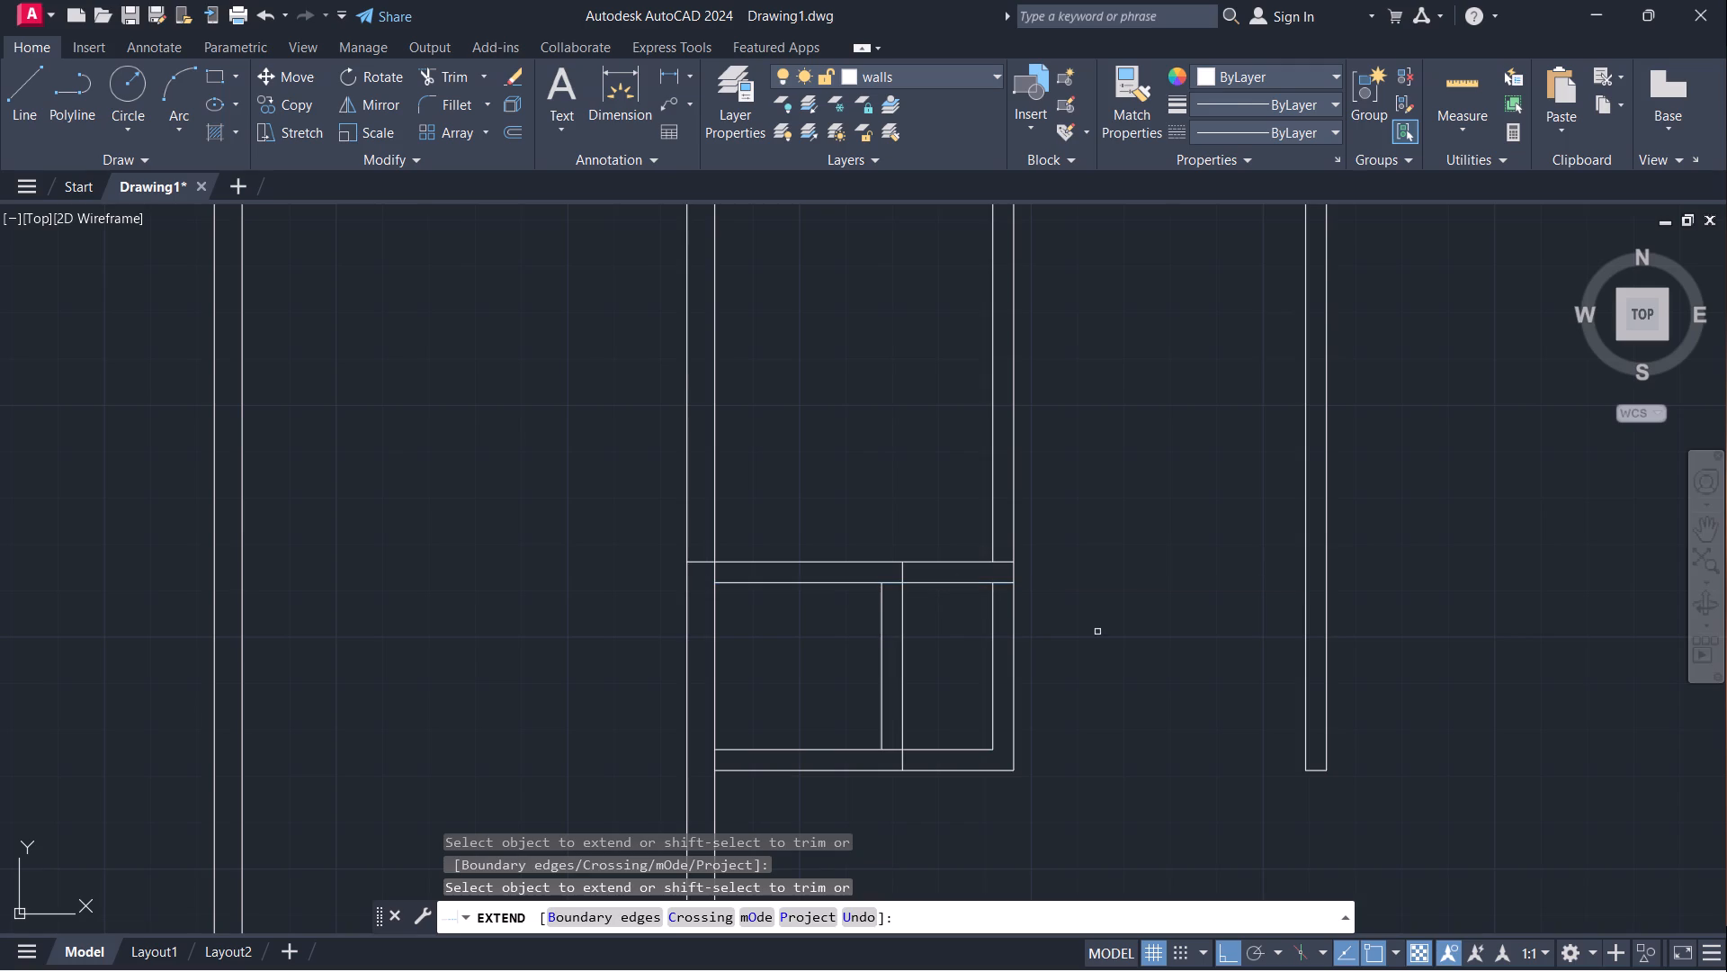
{"action": "key", "text": "Escape"}
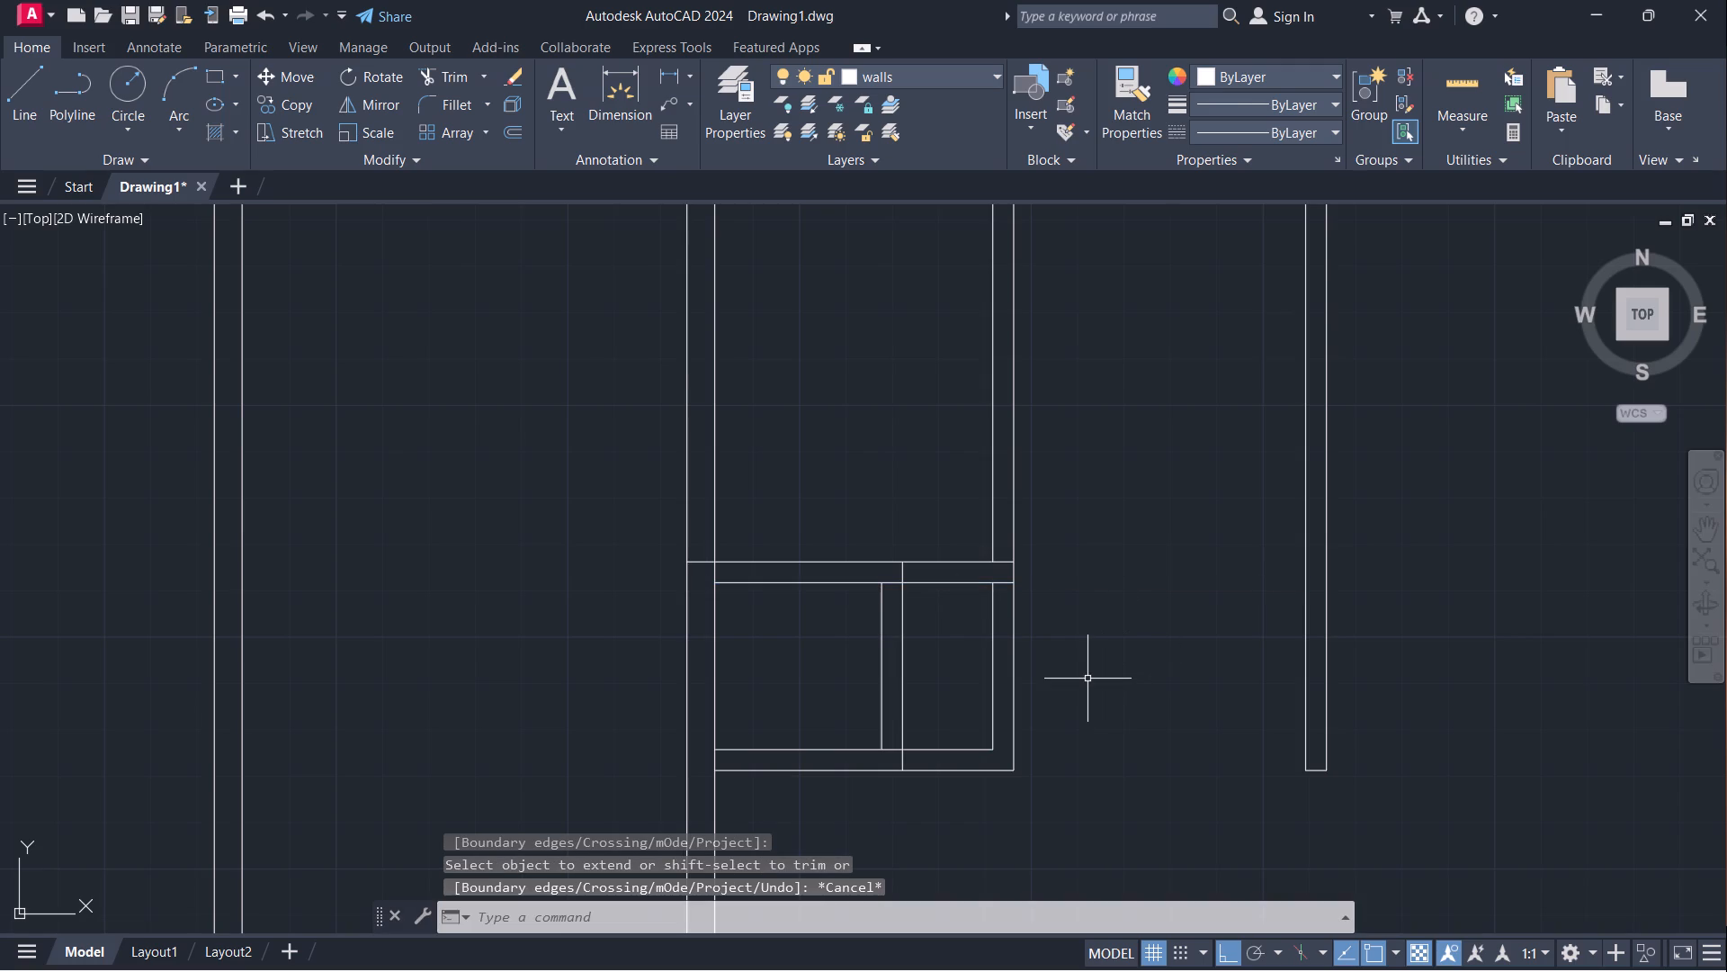
Trim away the lower compartment's old right wall and the bottom wall lines lying beyond the new partition.
{"action": "type", "text": "tr"}
{"action": "key", "text": "Return"}
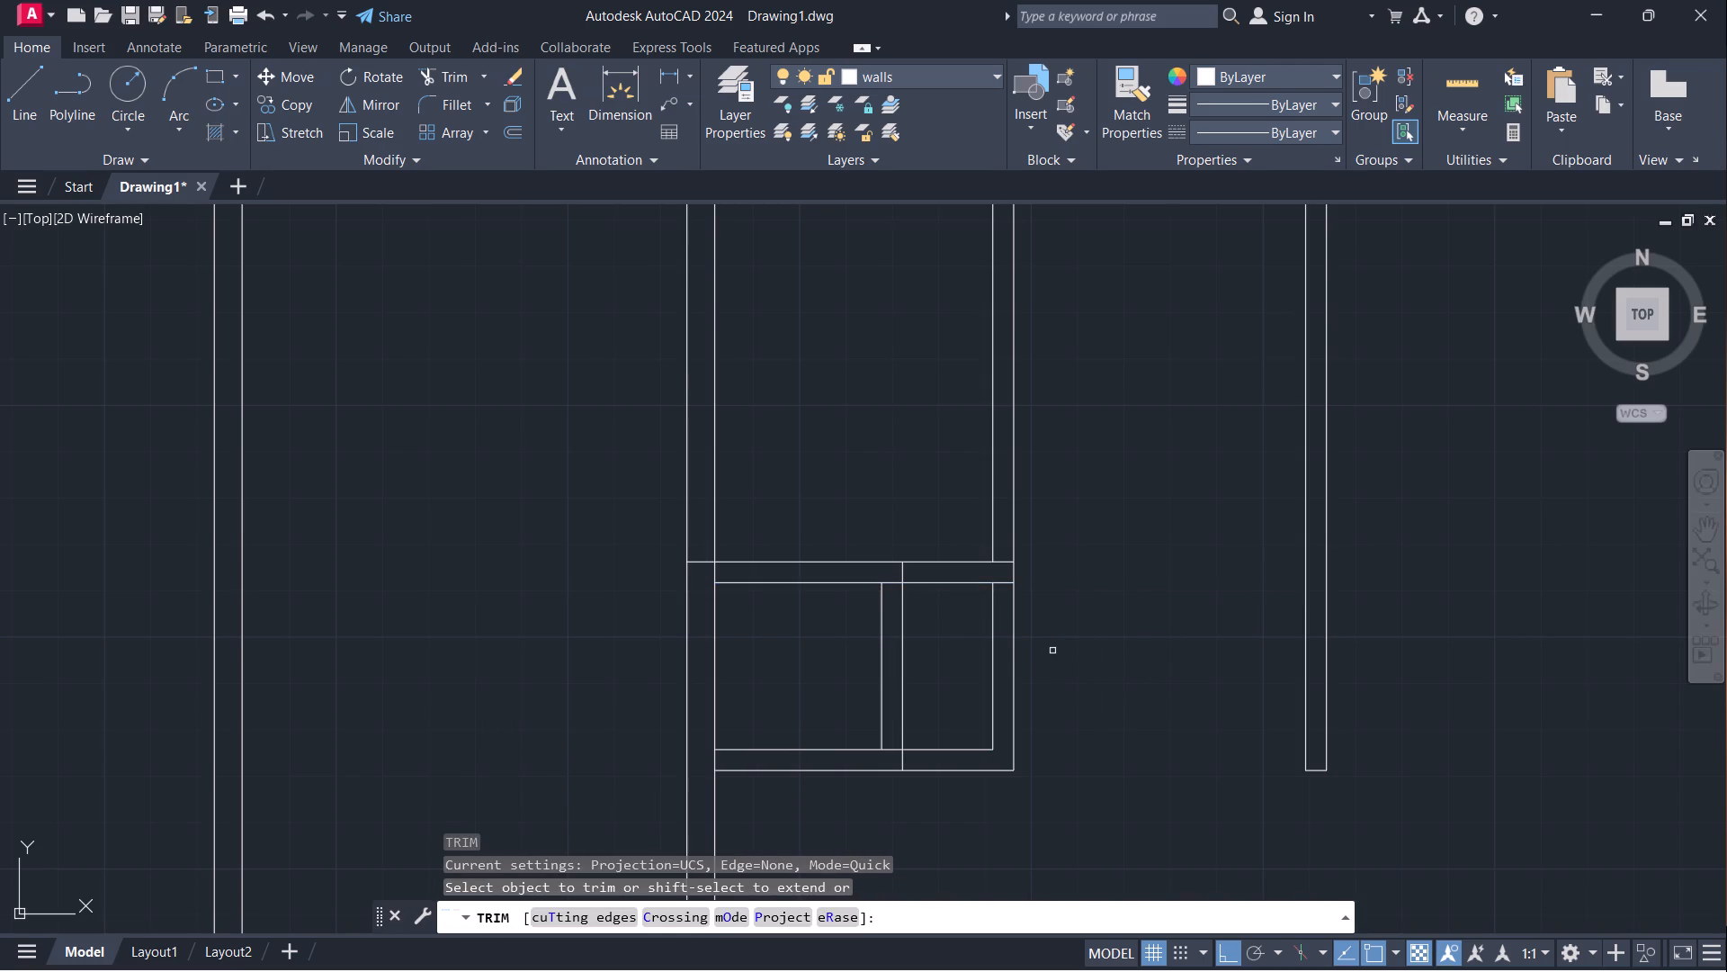
{"action": "left_click_drag", "start_coordinate": [1062, 643], "coordinate": [934, 797]}
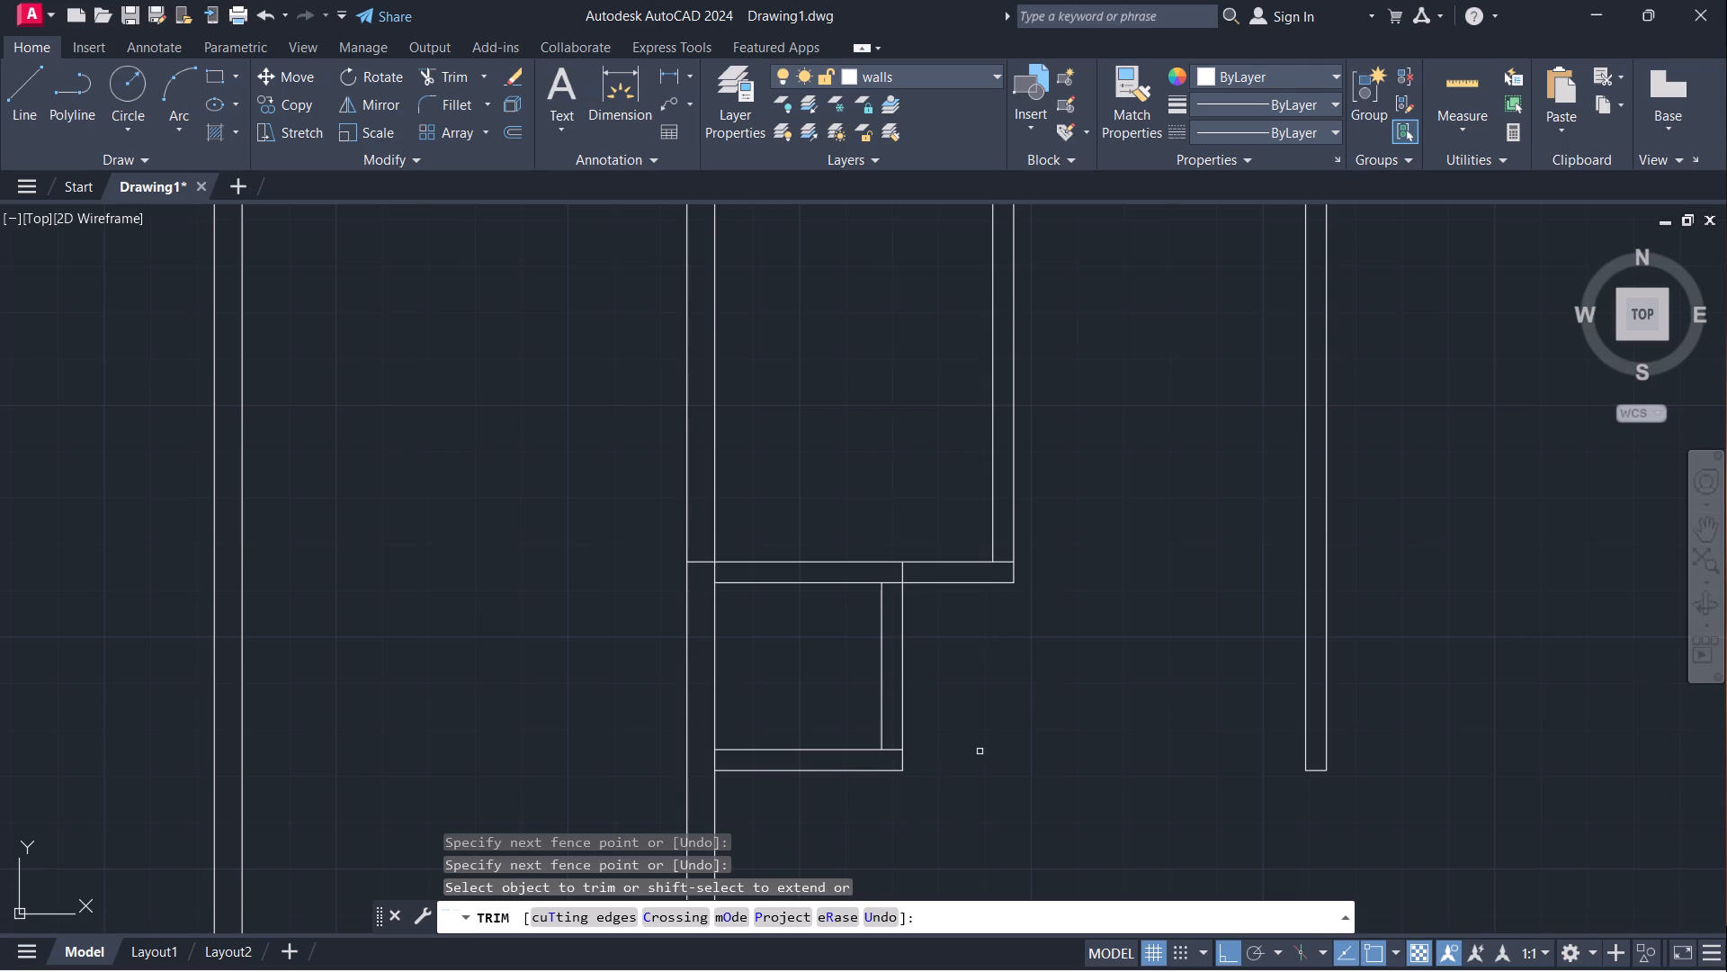
{"action": "key", "text": "Escape"}
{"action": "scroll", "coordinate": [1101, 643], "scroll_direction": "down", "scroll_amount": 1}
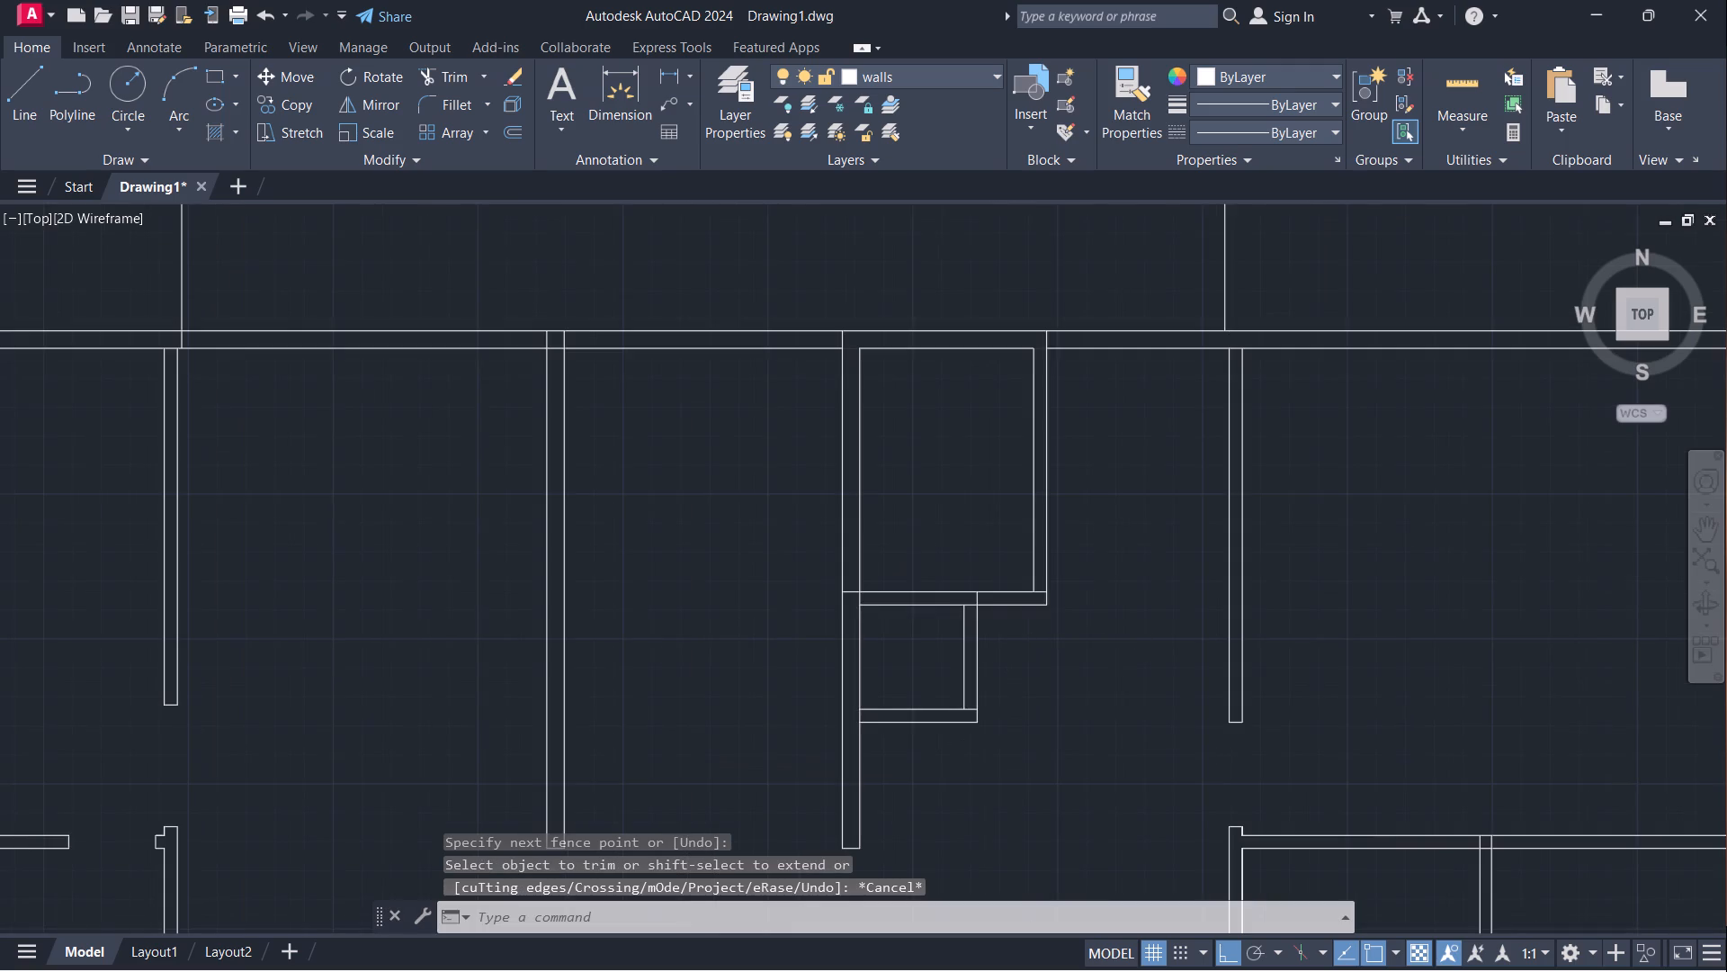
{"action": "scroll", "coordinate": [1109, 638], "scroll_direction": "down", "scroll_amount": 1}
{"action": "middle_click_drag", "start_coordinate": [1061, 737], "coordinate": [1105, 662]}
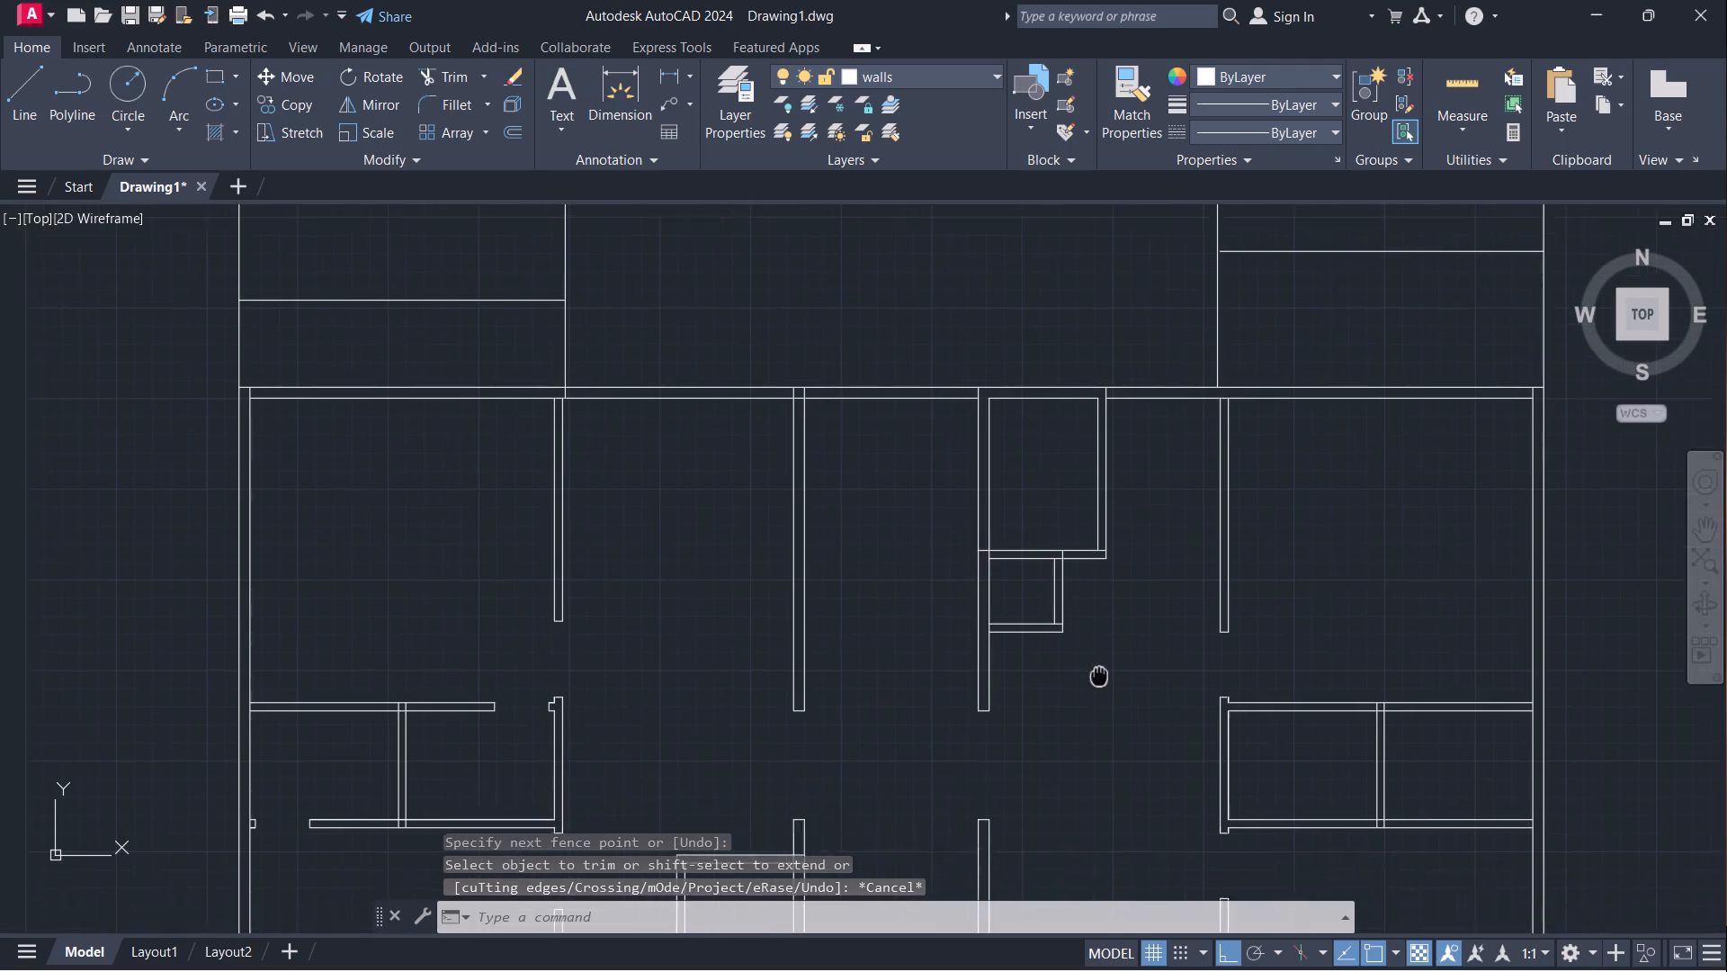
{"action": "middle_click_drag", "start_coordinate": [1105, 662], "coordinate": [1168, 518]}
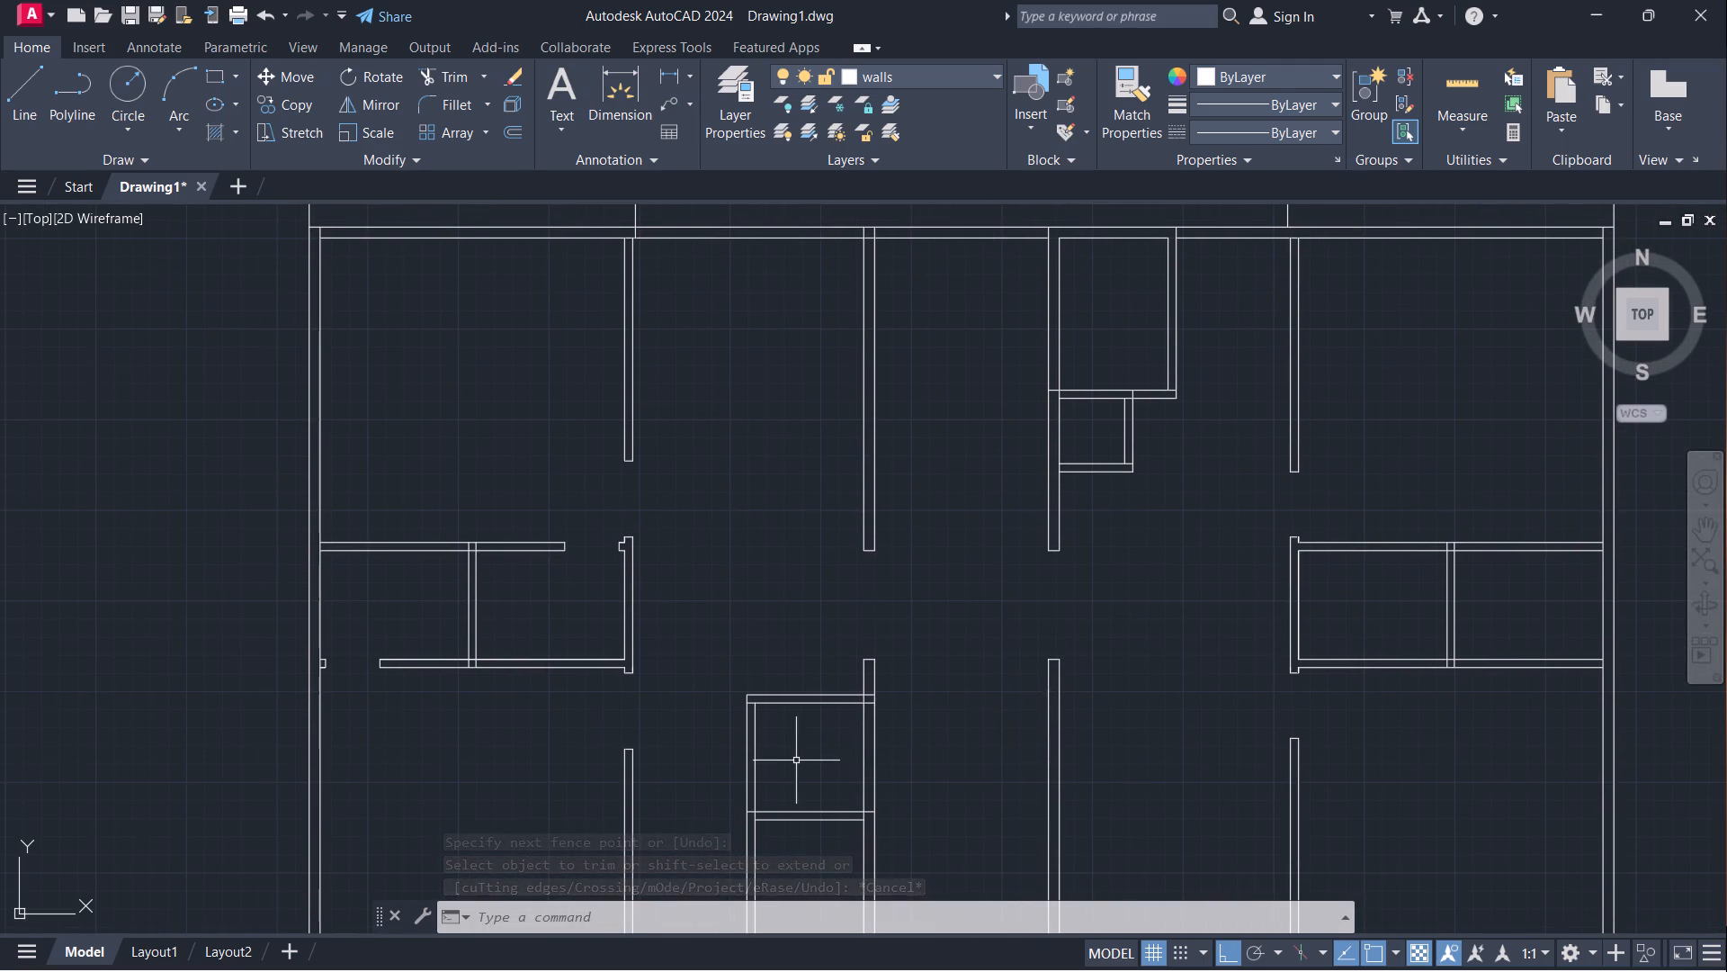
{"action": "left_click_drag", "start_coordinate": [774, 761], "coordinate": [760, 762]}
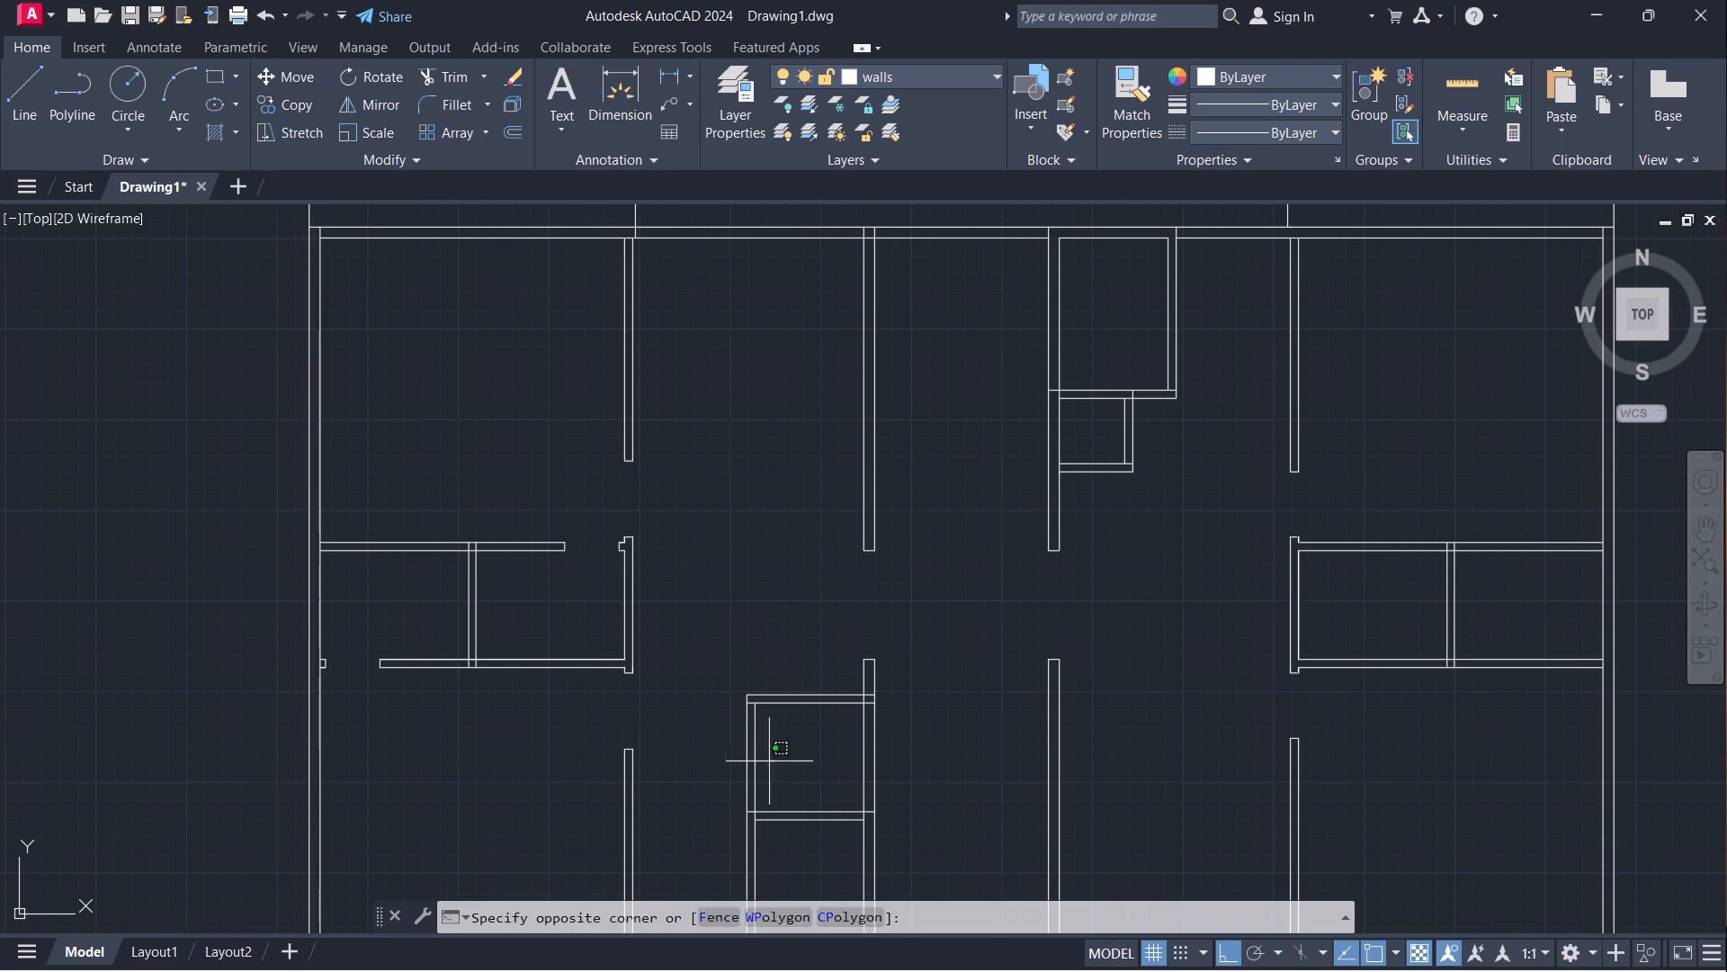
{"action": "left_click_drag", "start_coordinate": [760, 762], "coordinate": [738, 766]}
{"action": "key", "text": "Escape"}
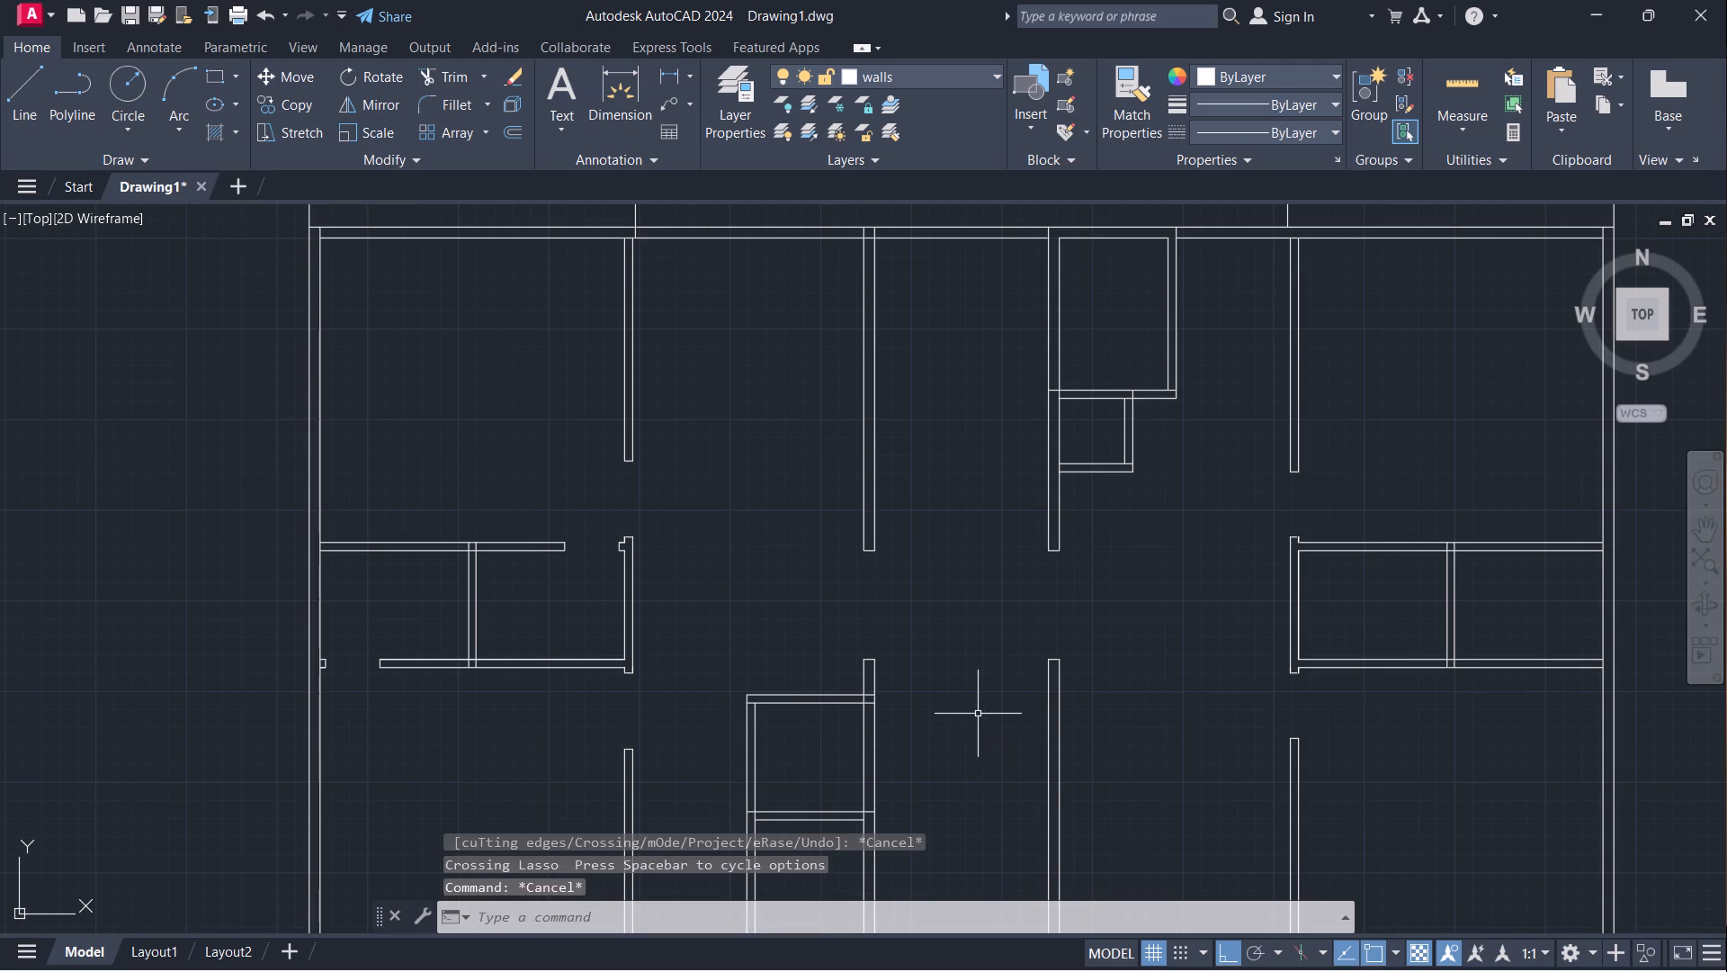
Trim the inner left wall line between the two dividing partition lines of the lower central room.
{"action": "middle_click_drag", "start_coordinate": [971, 721], "coordinate": [1164, 622]}
{"action": "scroll", "coordinate": [1069, 609], "scroll_direction": "up", "scroll_amount": 2}
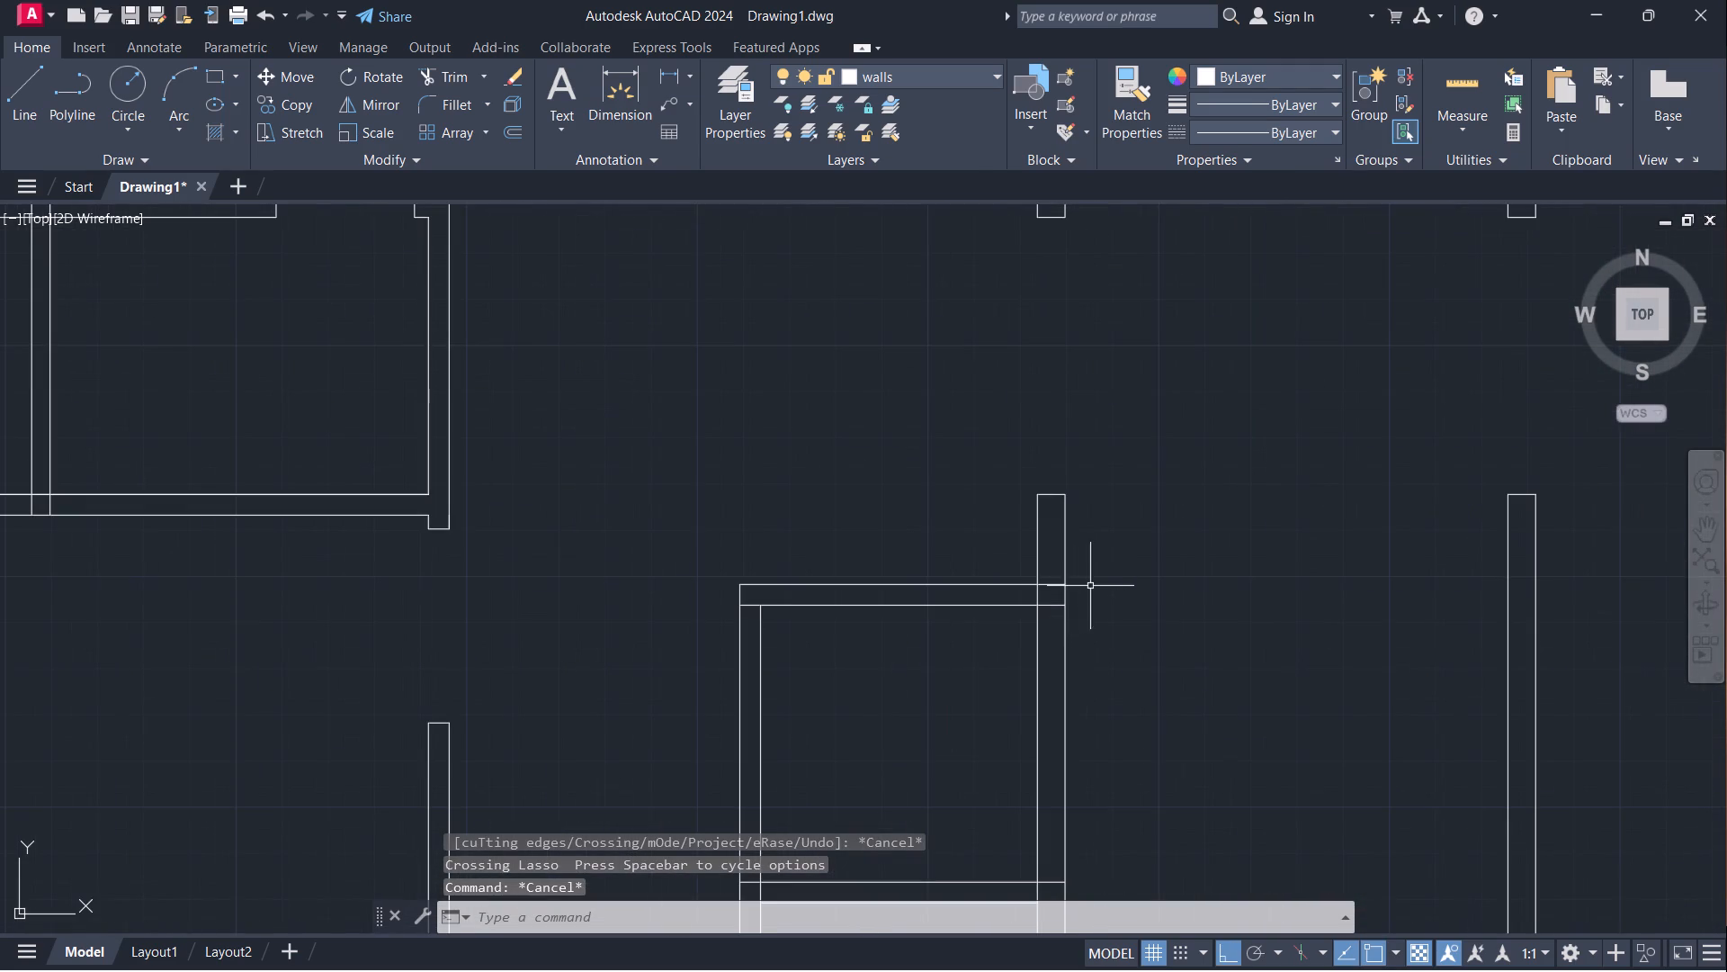
{"action": "middle_click_drag", "start_coordinate": [1218, 605], "coordinate": [1407, 470]}
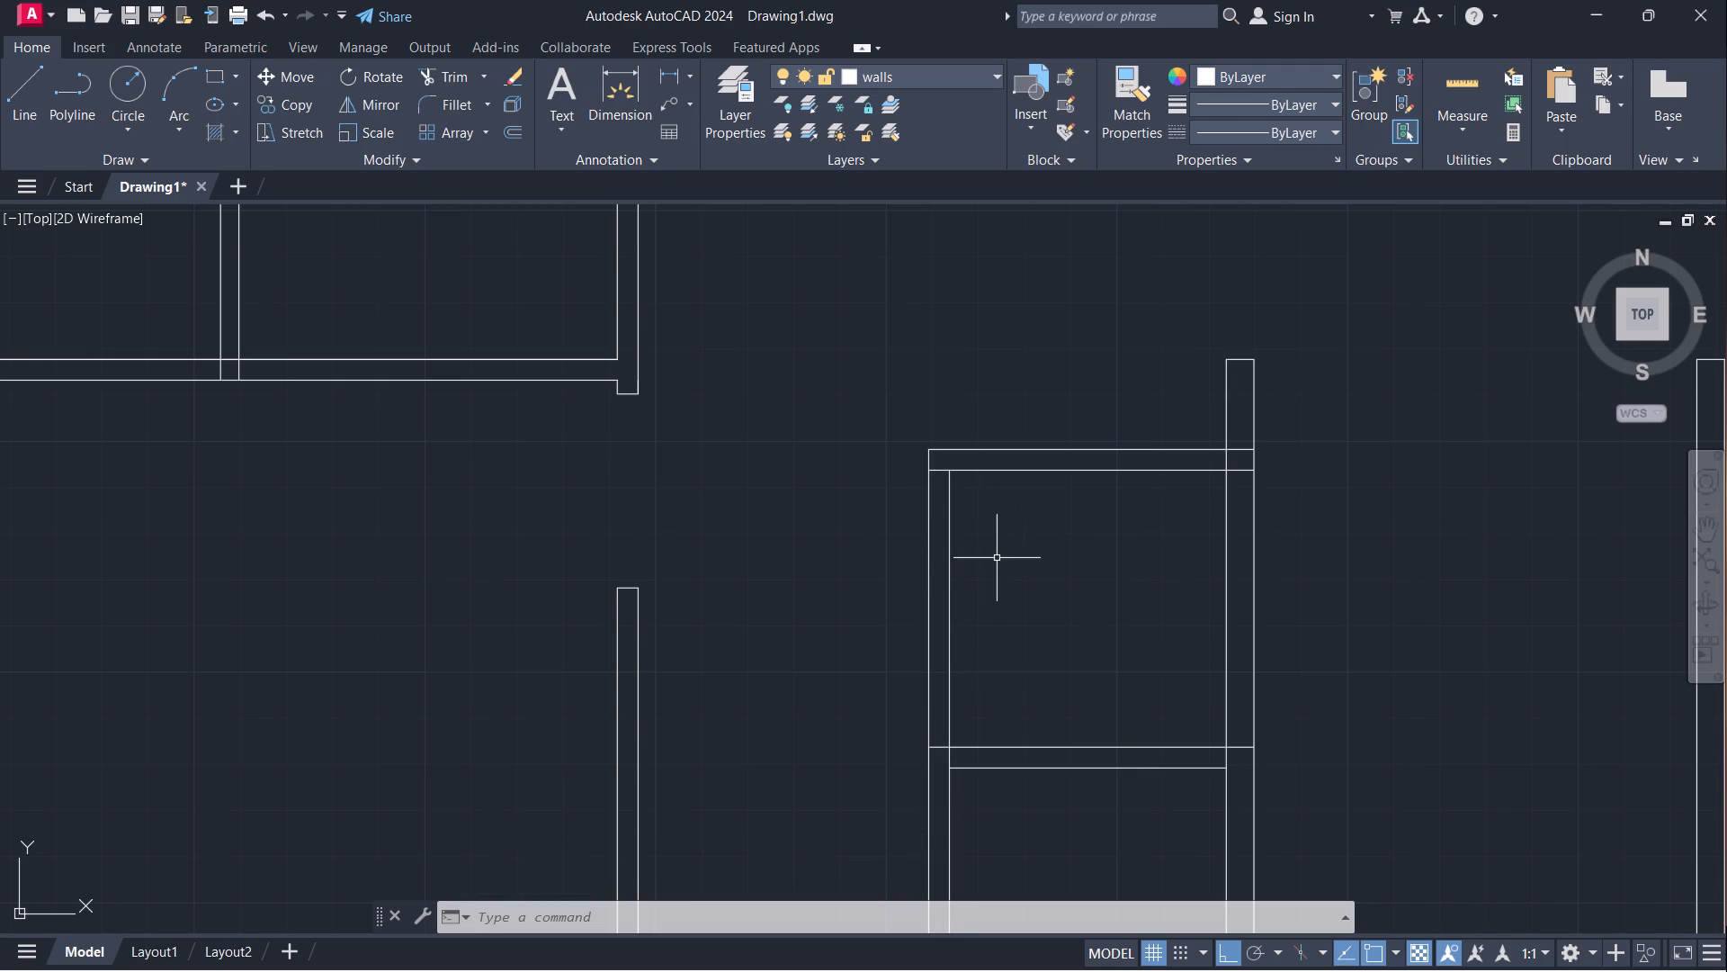
{"action": "scroll", "coordinate": [996, 558], "scroll_direction": "down", "scroll_amount": 2}
{"action": "middle_click_drag", "start_coordinate": [1228, 413], "coordinate": [1213, 431]}
{"action": "scroll", "coordinate": [1177, 580], "scroll_direction": "up", "scroll_amount": 1}
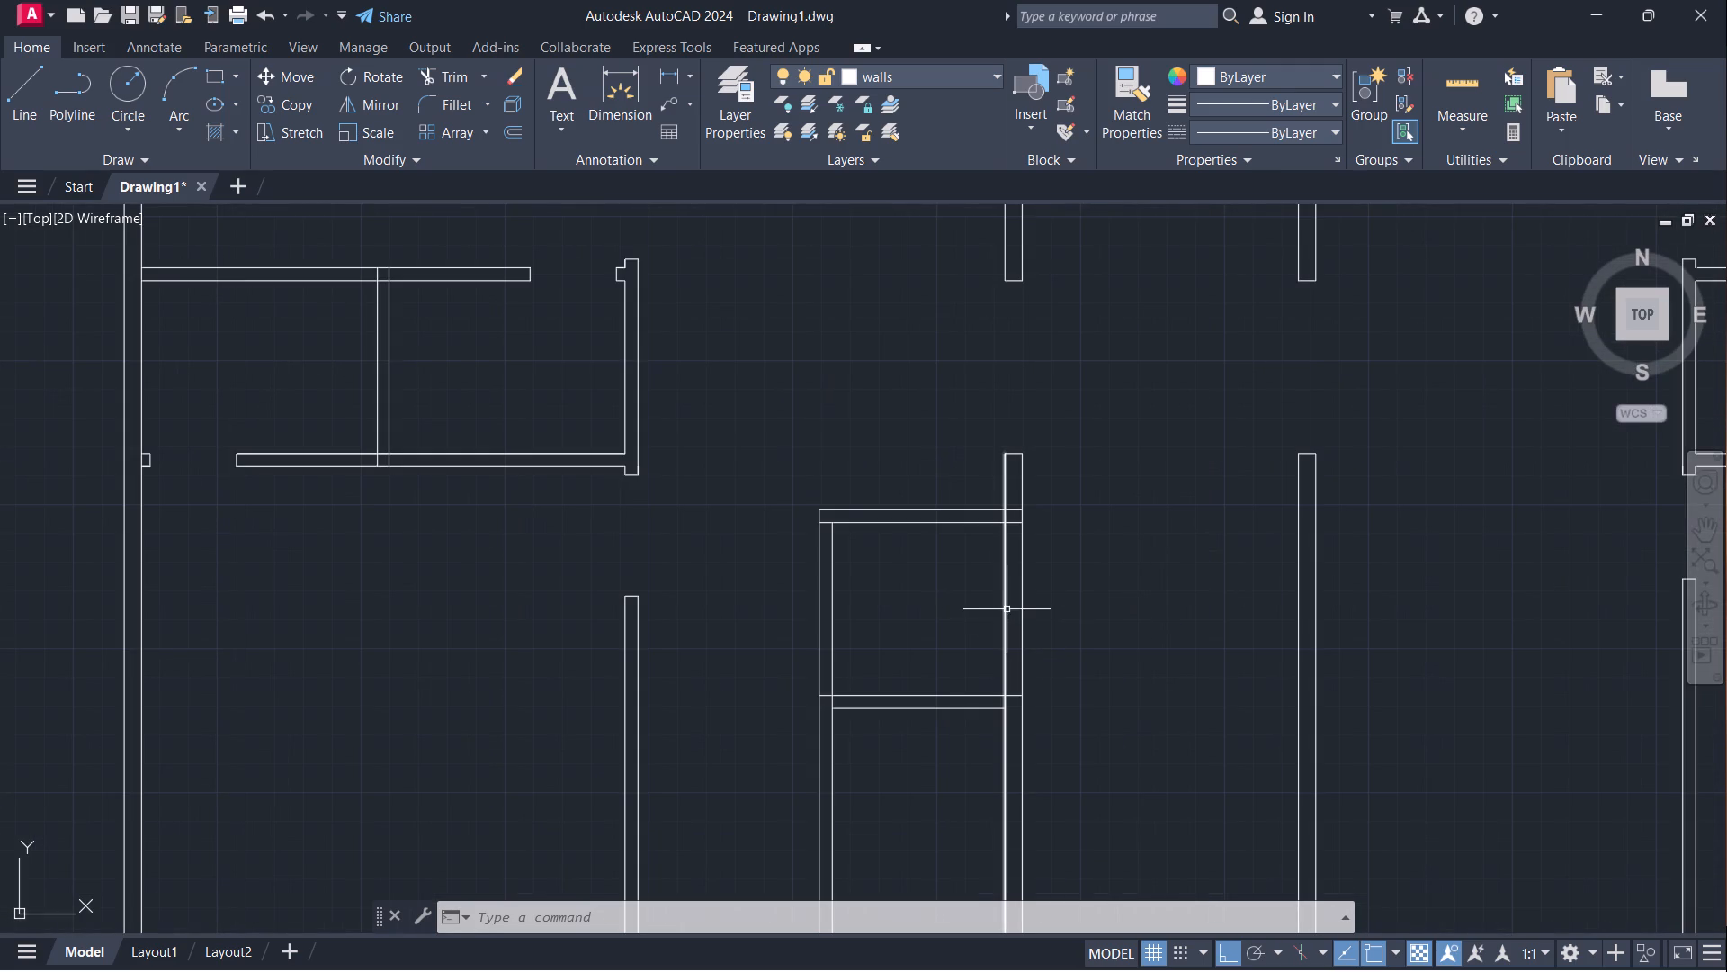
{"action": "middle_click_drag", "start_coordinate": [1098, 576], "coordinate": [1169, 537]}
{"action": "scroll", "coordinate": [907, 706], "scroll_direction": "up", "scroll_amount": 4}
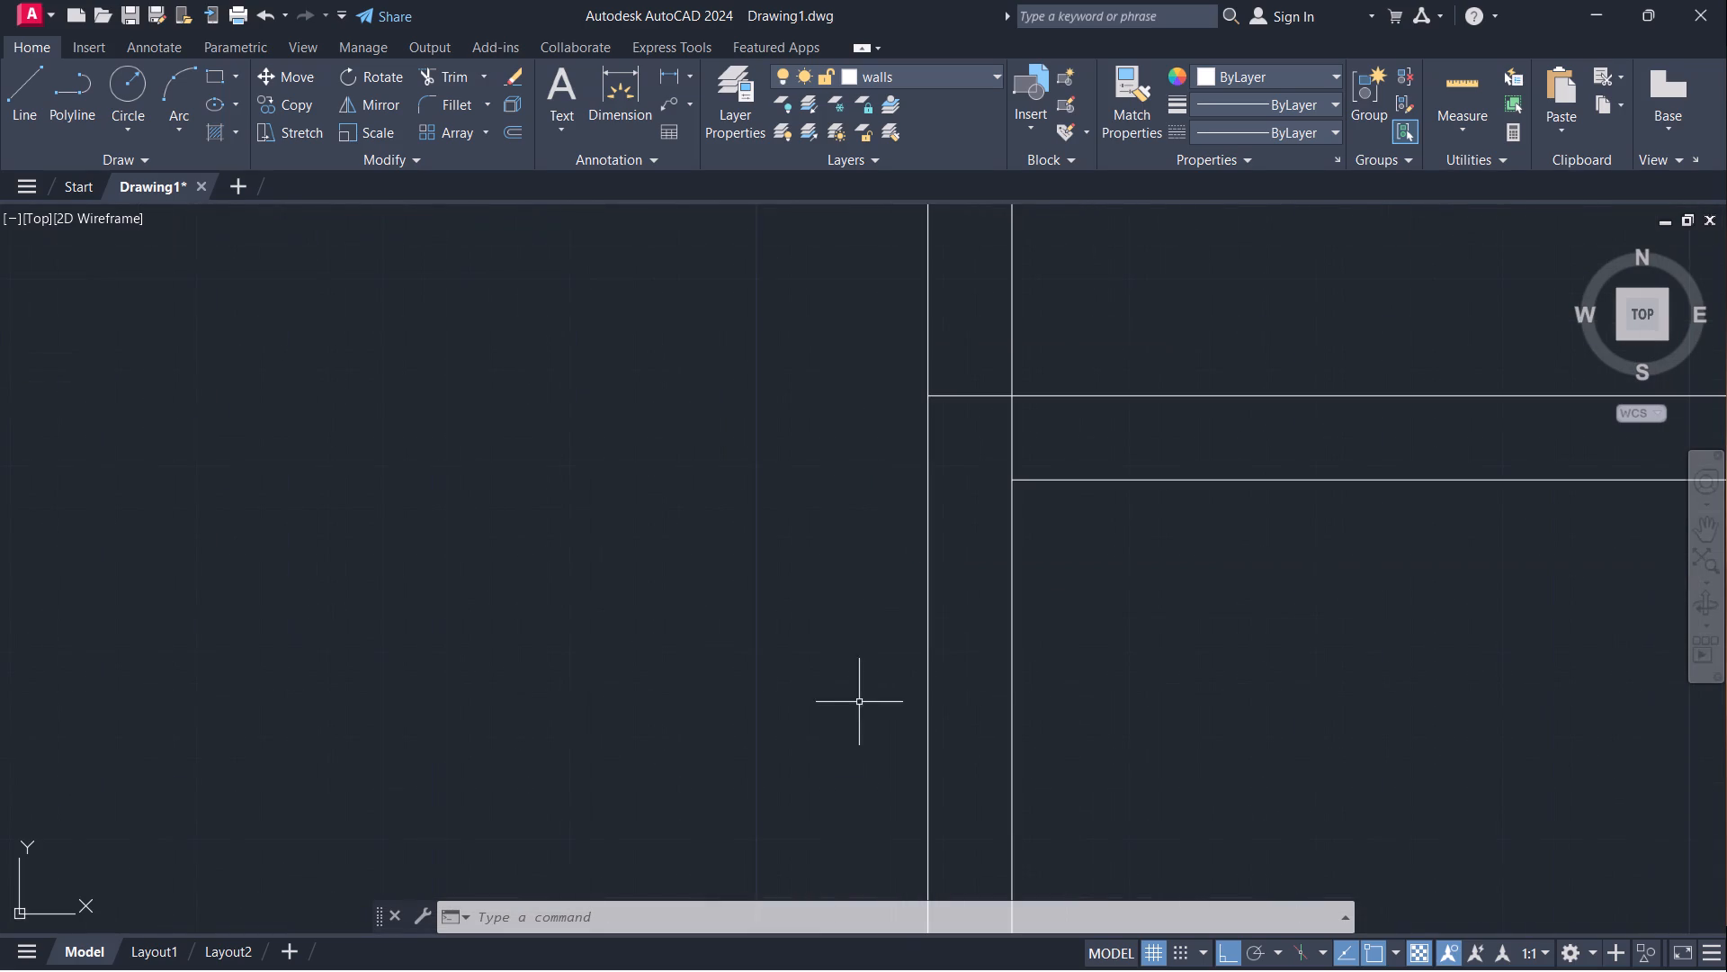
{"action": "type", "text": "tr"}
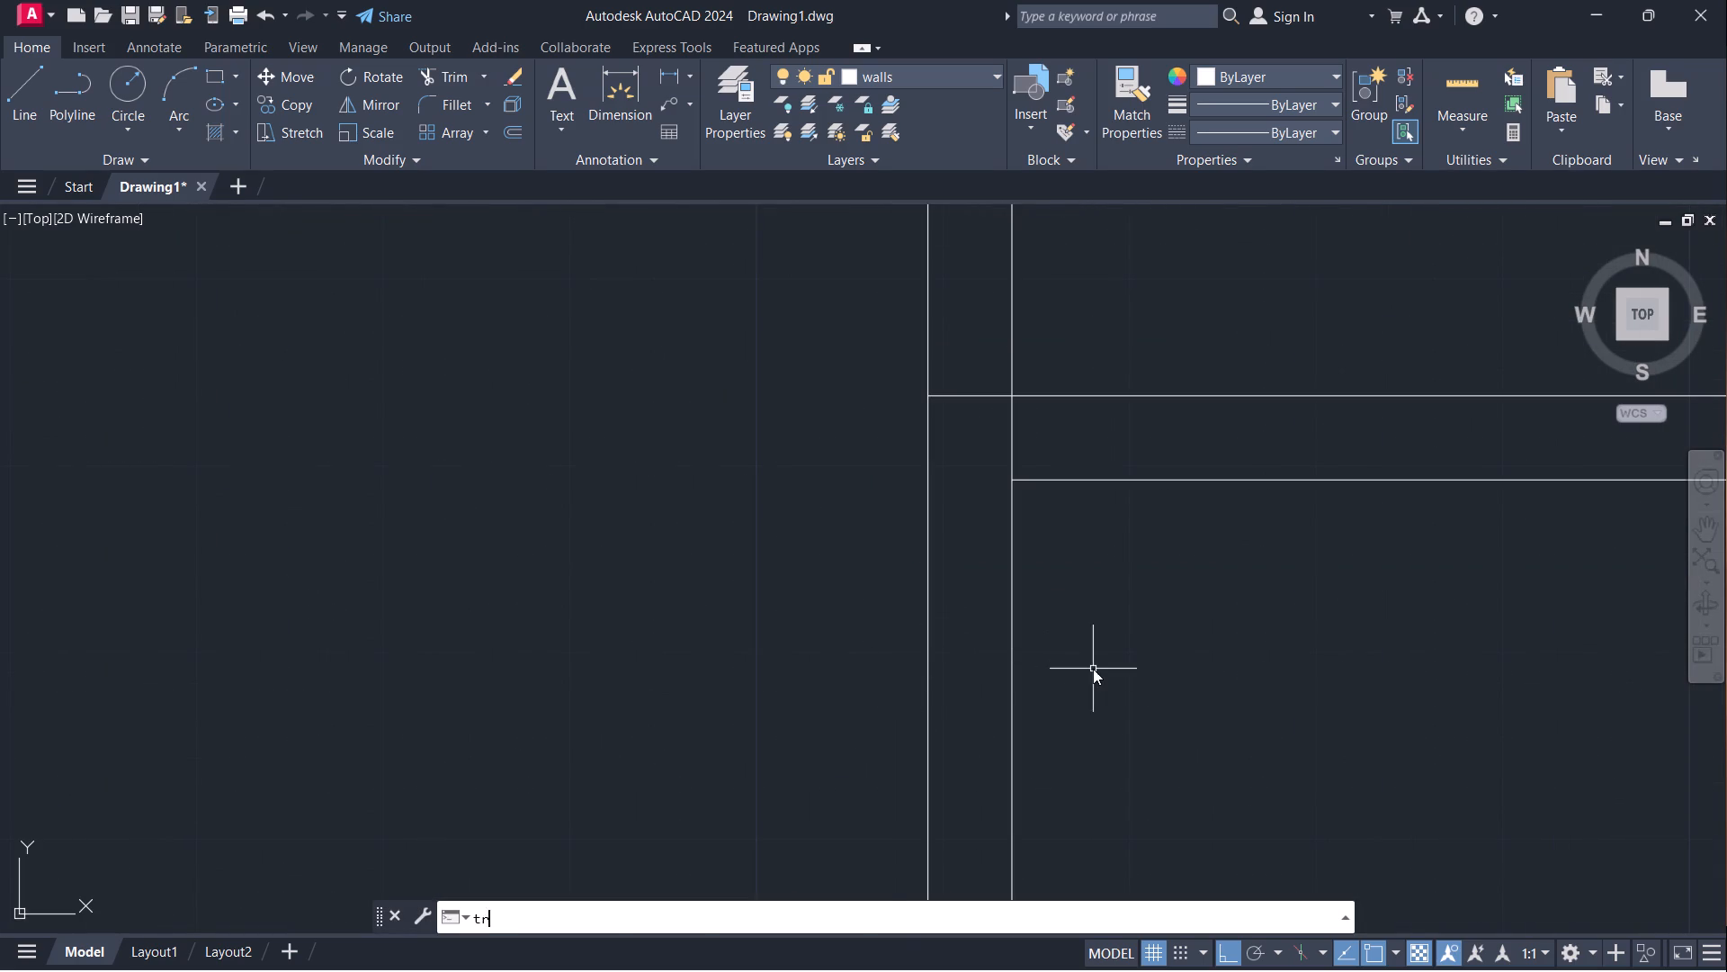
{"action": "key", "text": "Return"}
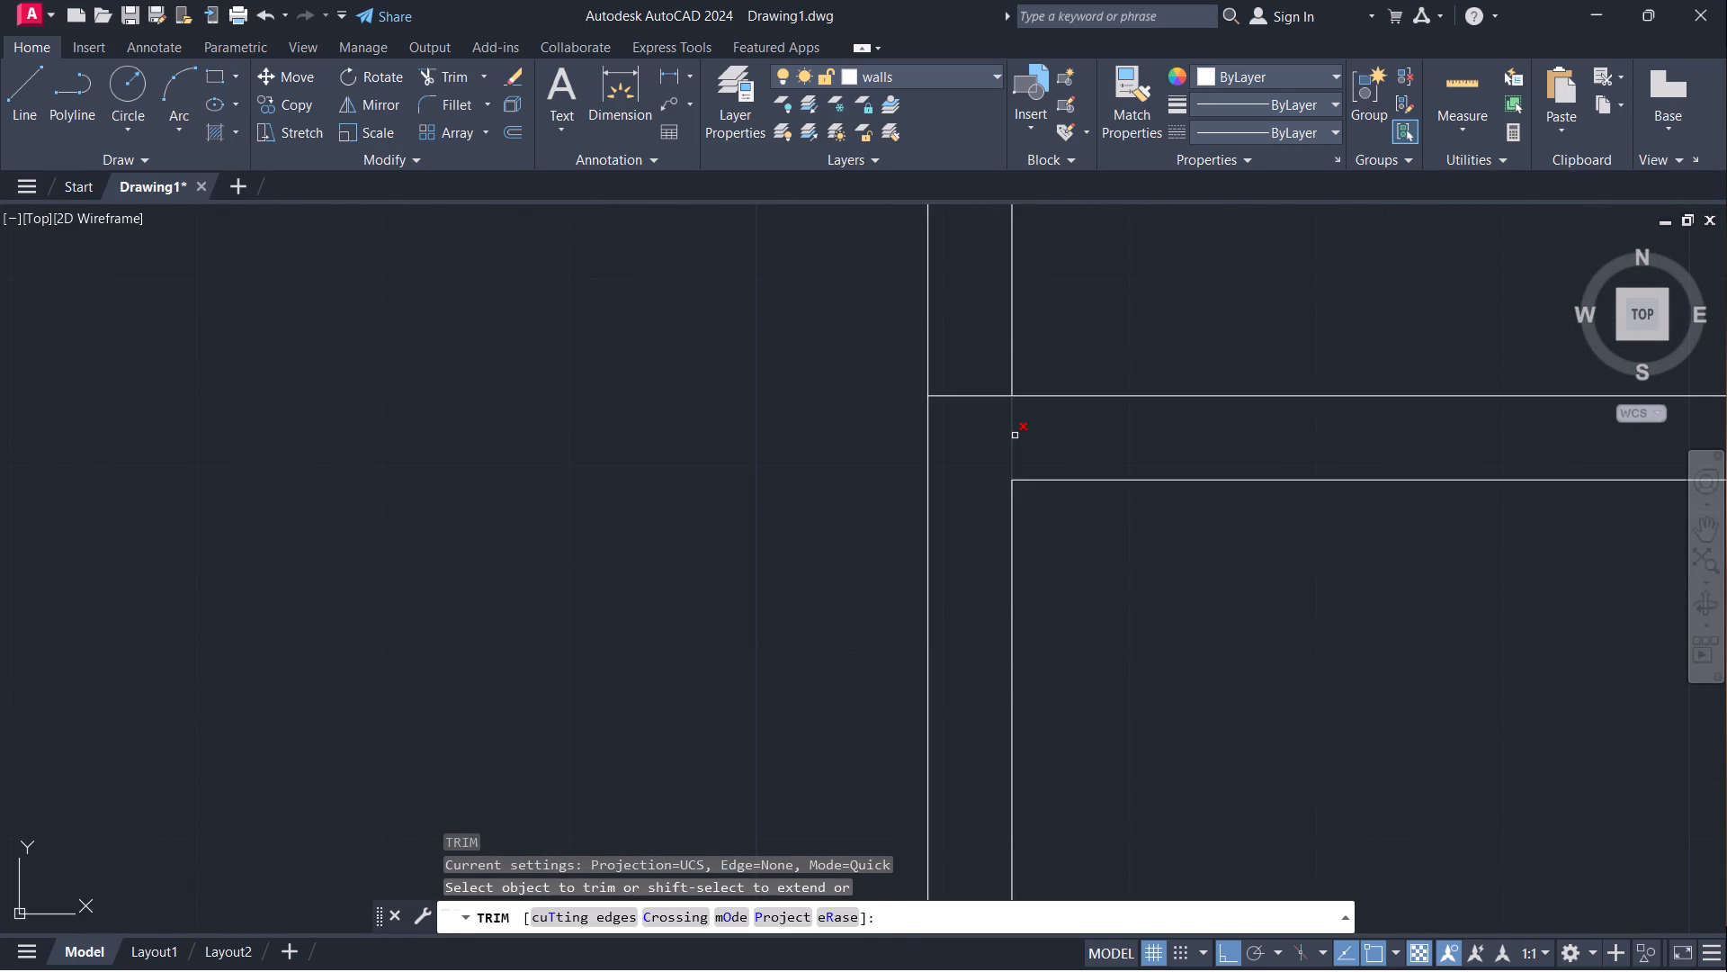
{"action": "left_click", "coordinate": [1013, 437]}
{"action": "scroll", "coordinate": [1168, 624], "scroll_direction": "down", "scroll_amount": 2}
{"action": "middle_click_drag", "start_coordinate": [1175, 658], "coordinate": [1092, 740]}
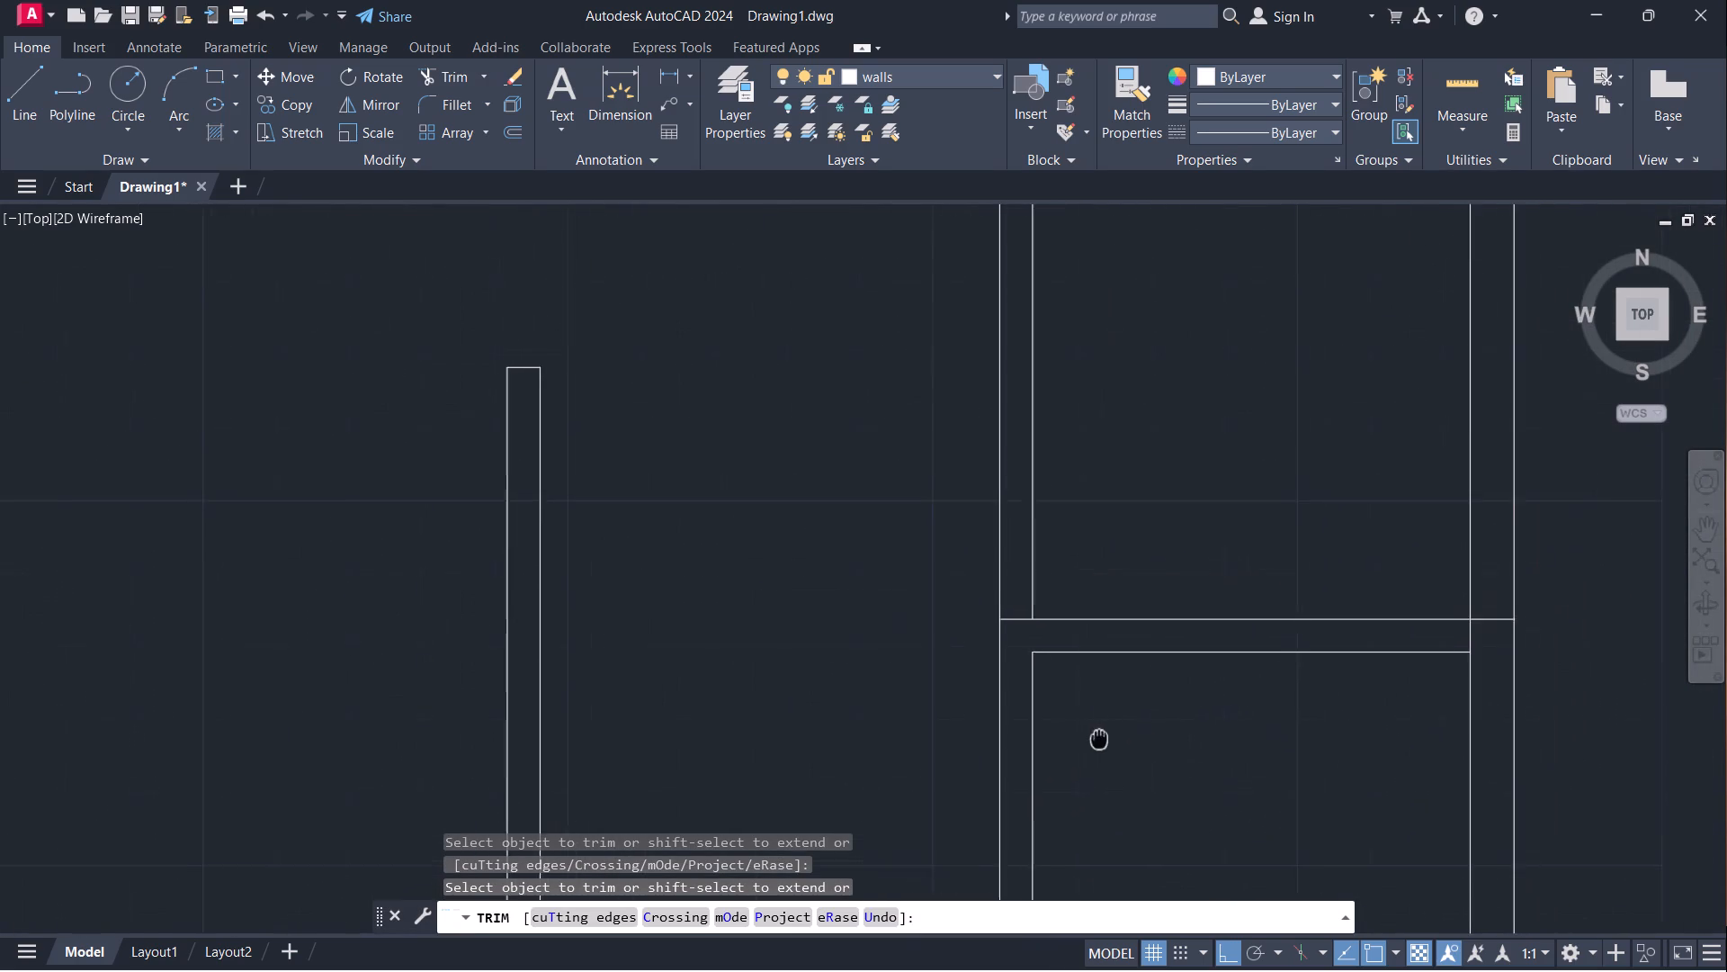
{"action": "middle_click_drag", "start_coordinate": [1092, 740], "coordinate": [1081, 742]}
{"action": "key", "text": "Escape"}
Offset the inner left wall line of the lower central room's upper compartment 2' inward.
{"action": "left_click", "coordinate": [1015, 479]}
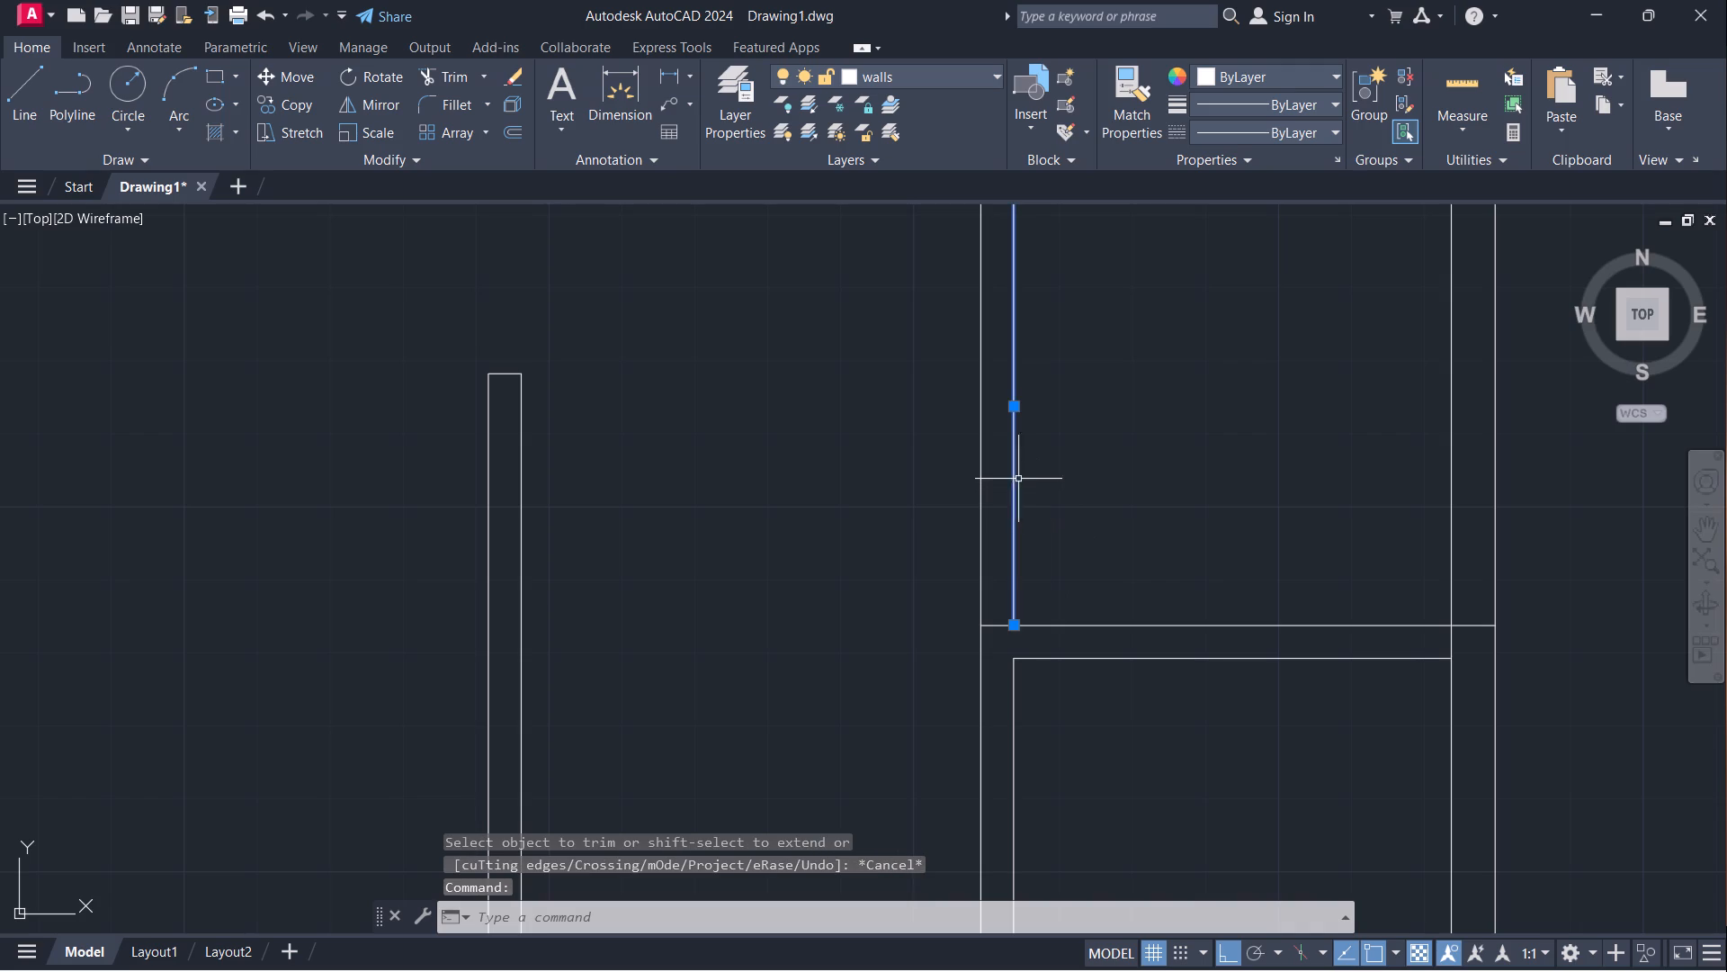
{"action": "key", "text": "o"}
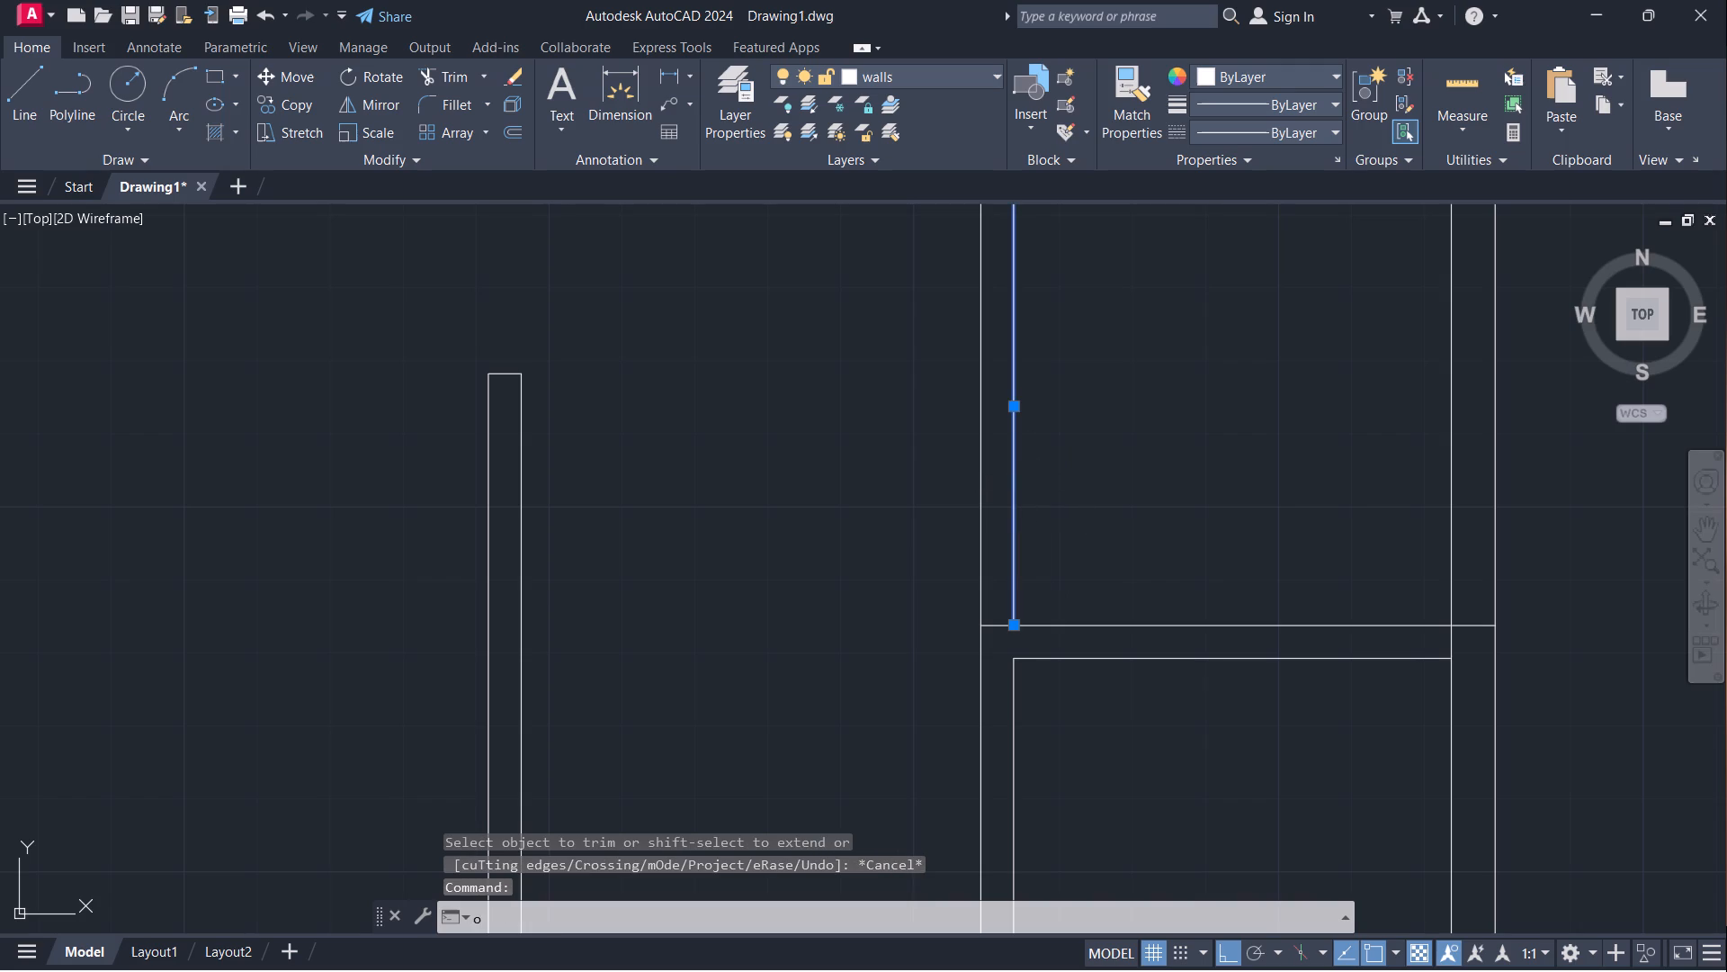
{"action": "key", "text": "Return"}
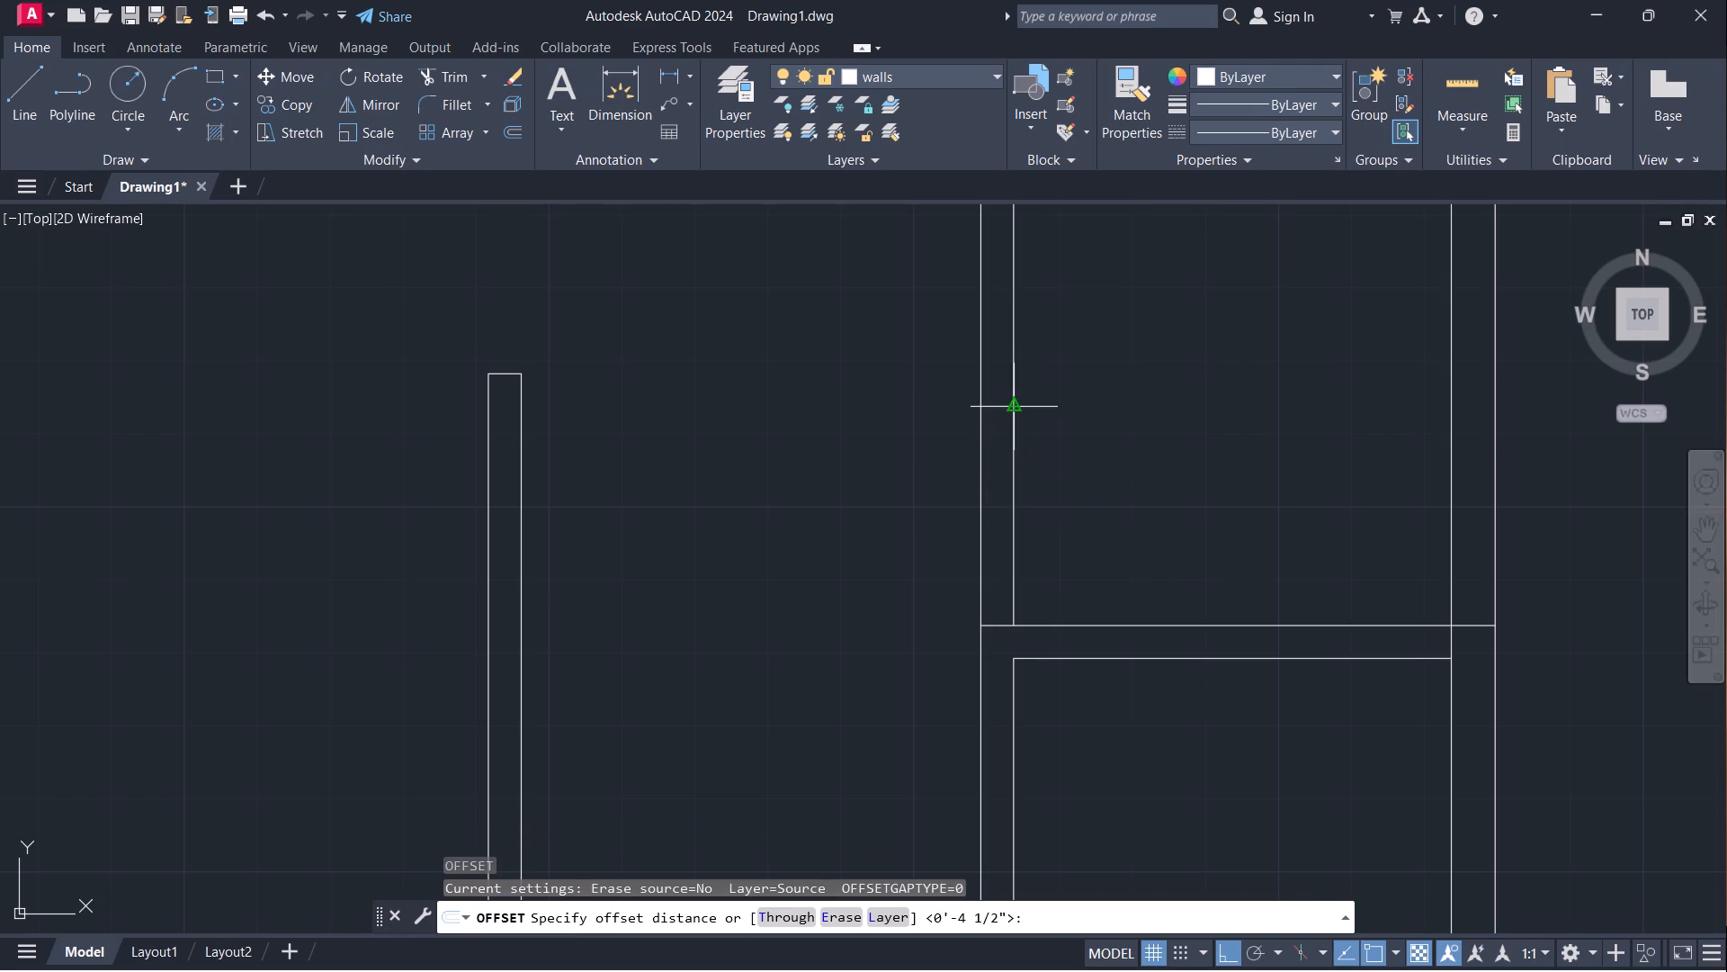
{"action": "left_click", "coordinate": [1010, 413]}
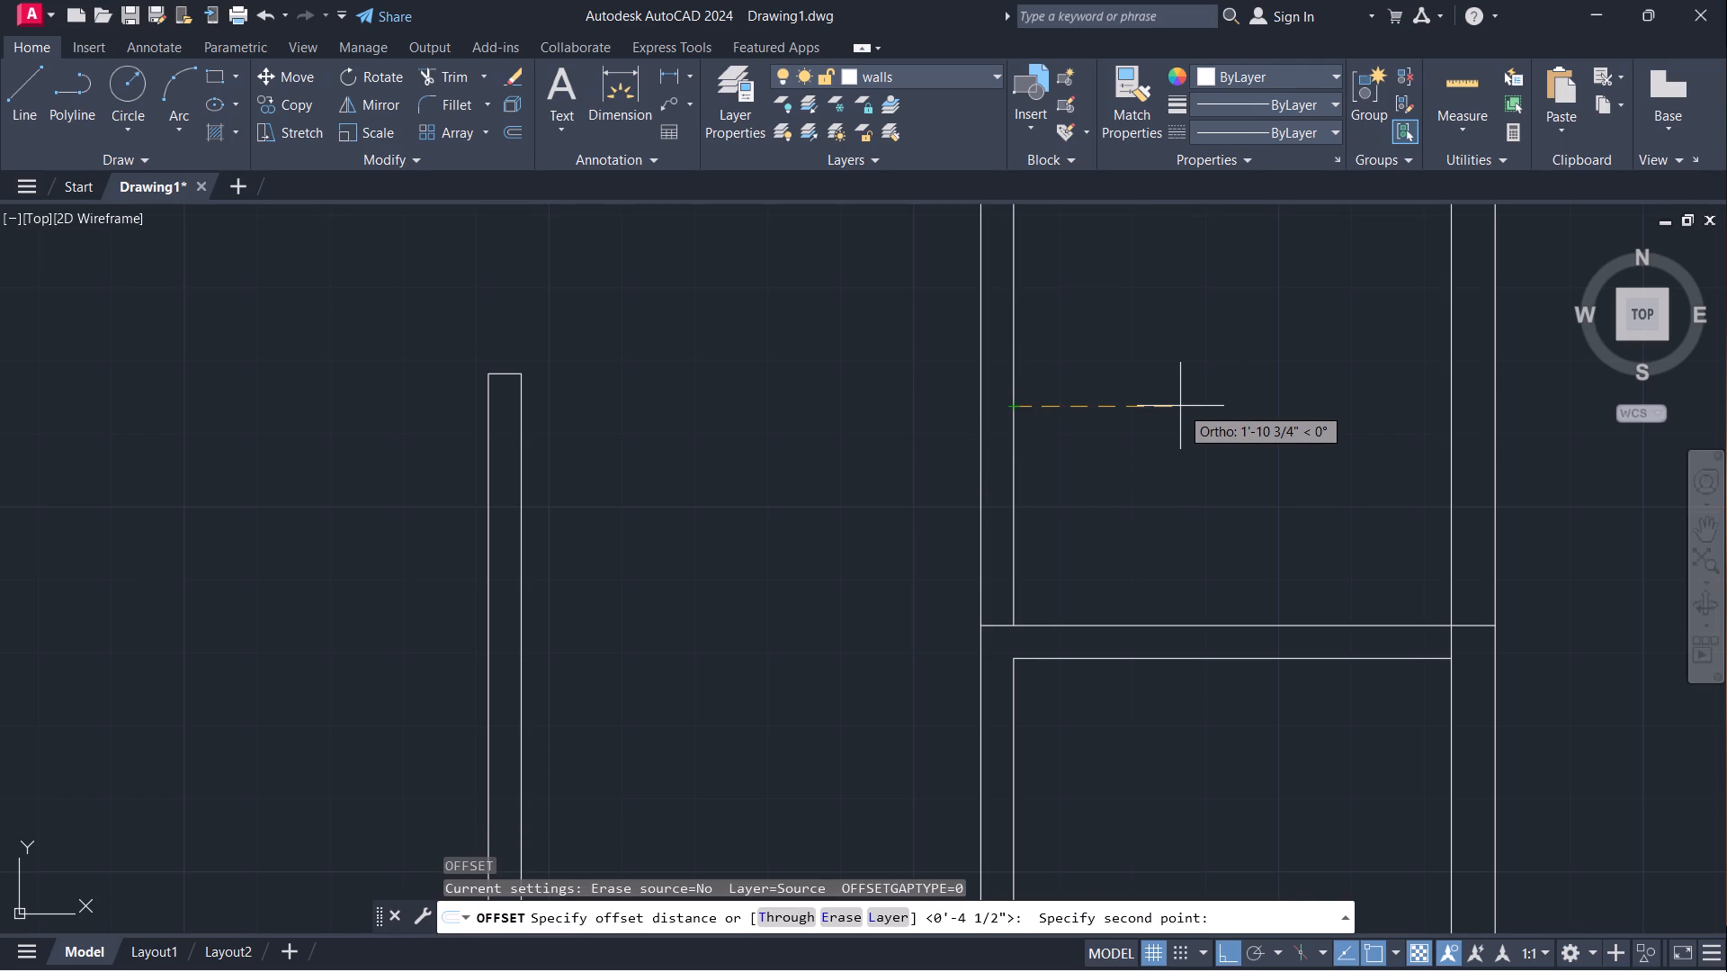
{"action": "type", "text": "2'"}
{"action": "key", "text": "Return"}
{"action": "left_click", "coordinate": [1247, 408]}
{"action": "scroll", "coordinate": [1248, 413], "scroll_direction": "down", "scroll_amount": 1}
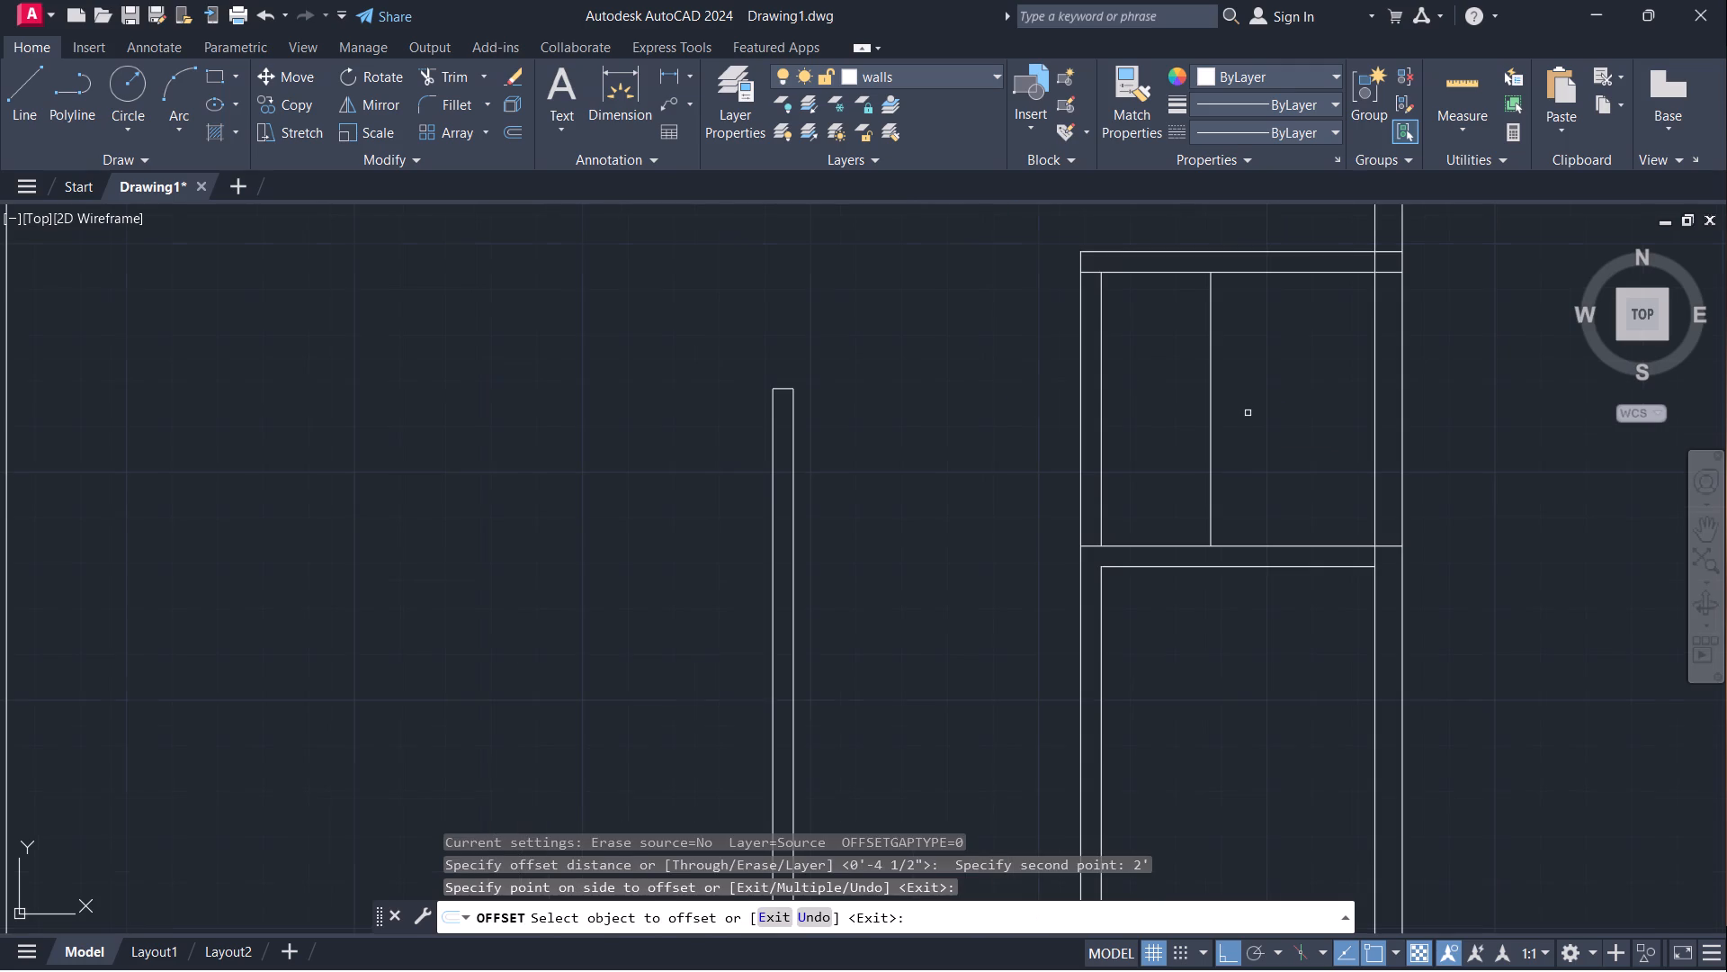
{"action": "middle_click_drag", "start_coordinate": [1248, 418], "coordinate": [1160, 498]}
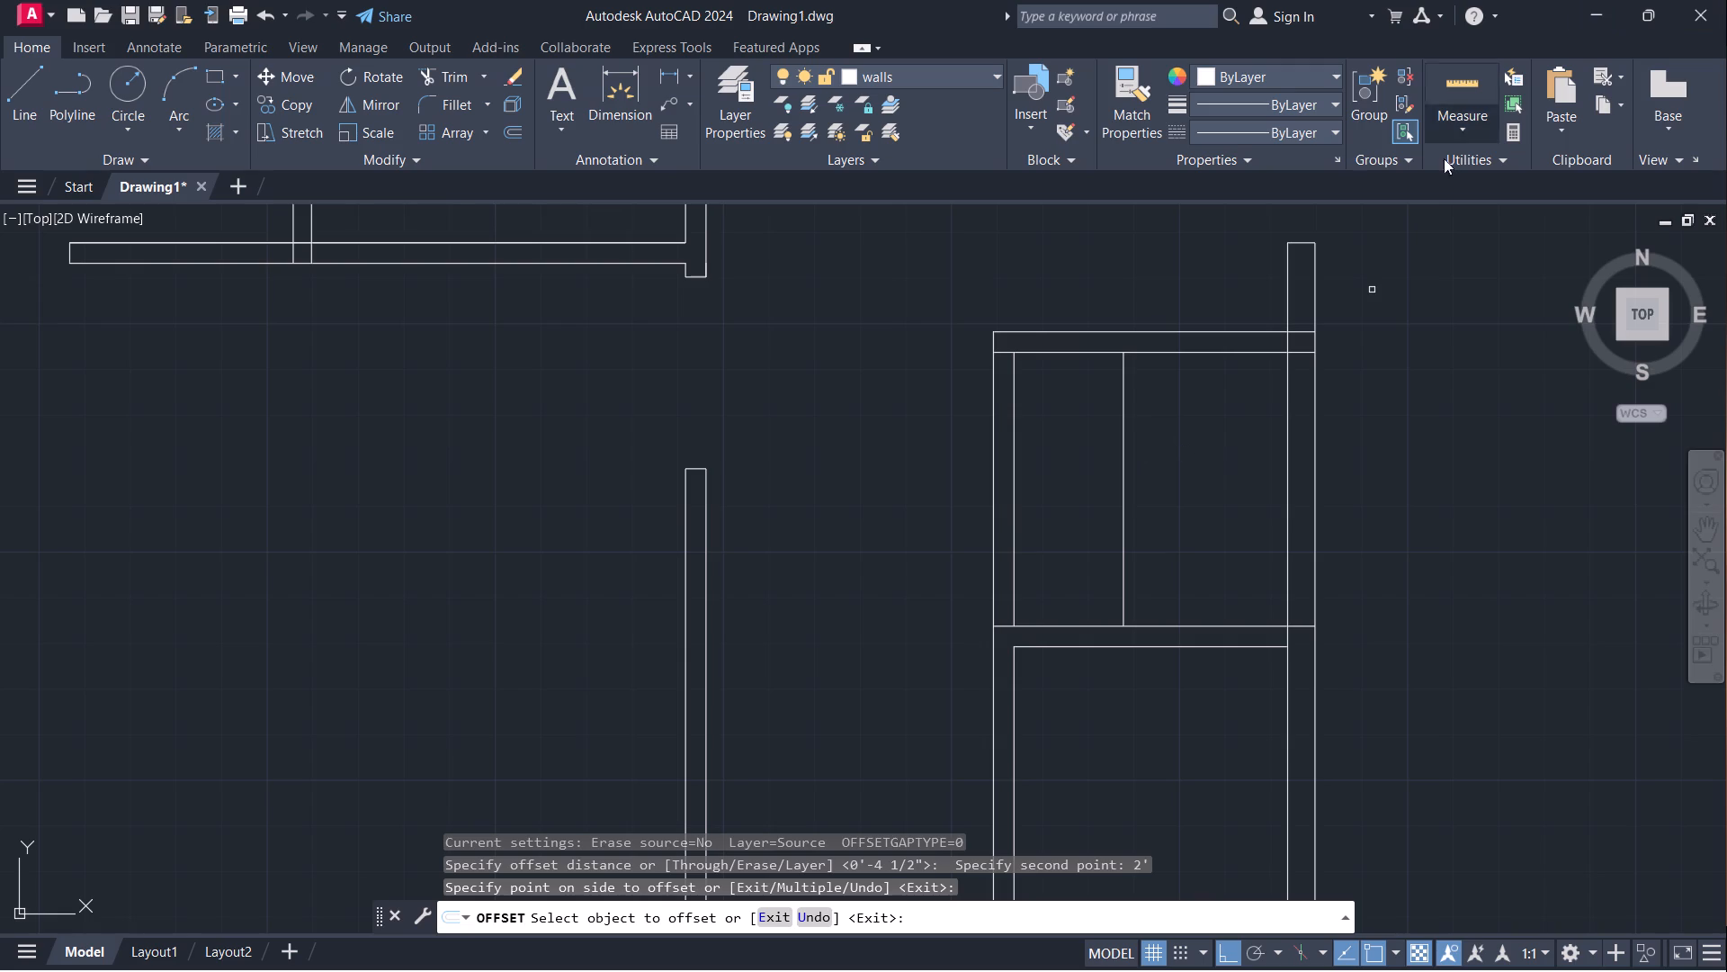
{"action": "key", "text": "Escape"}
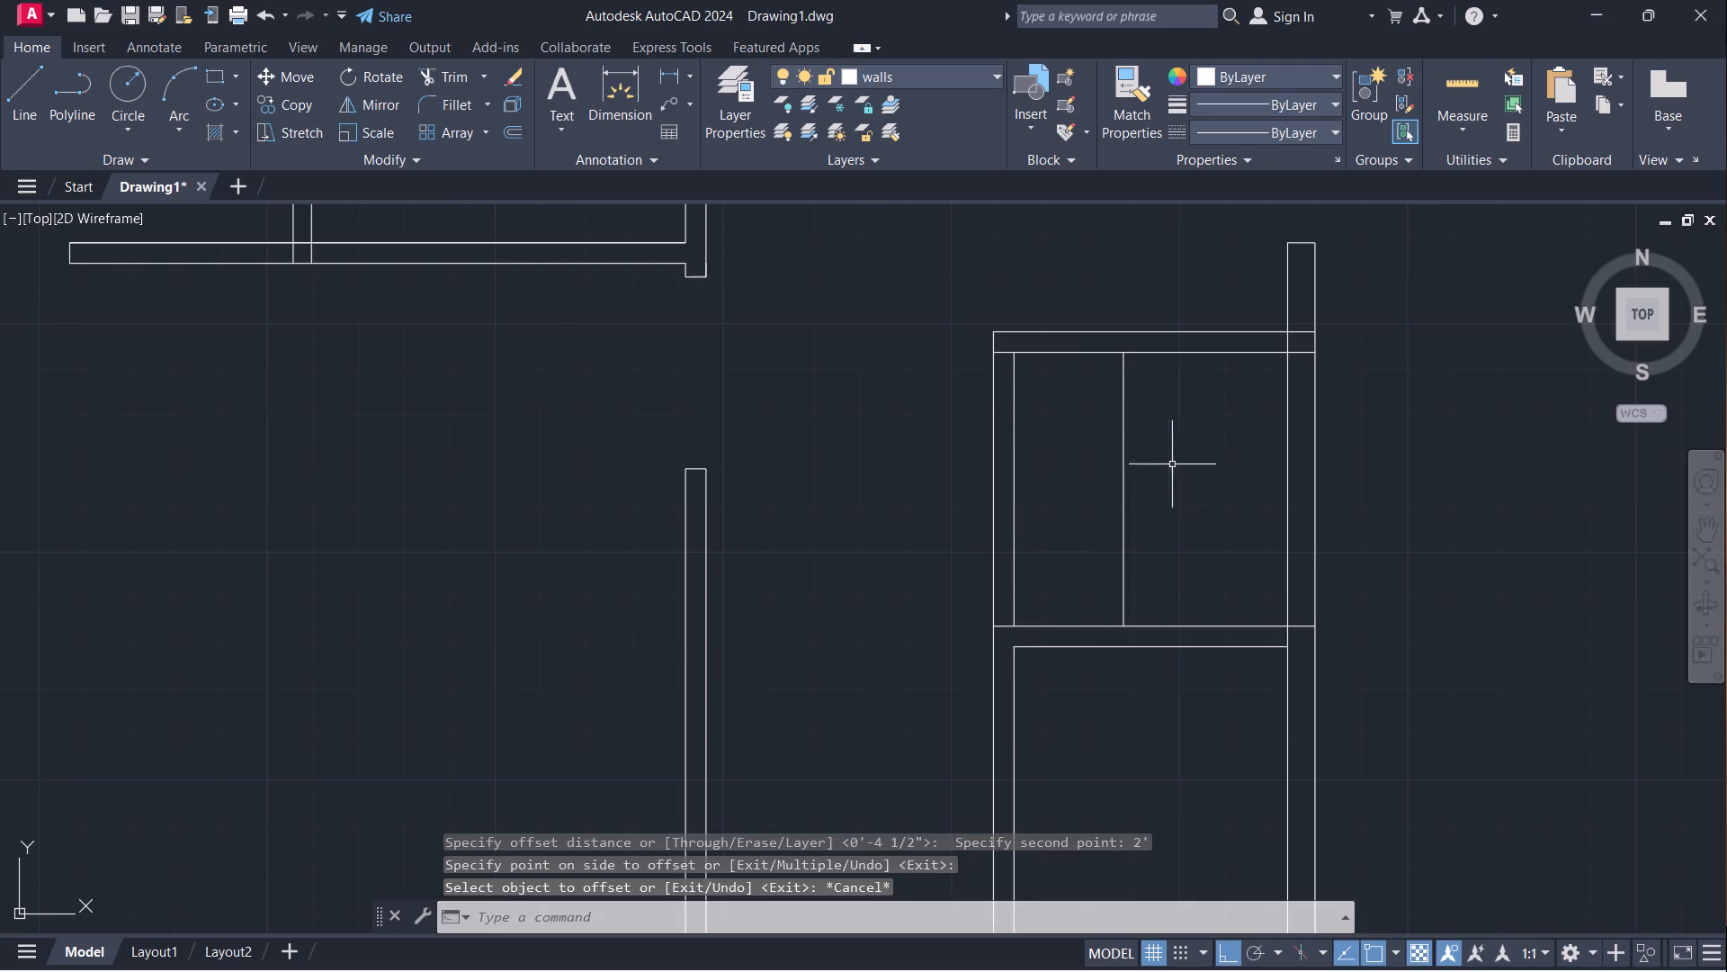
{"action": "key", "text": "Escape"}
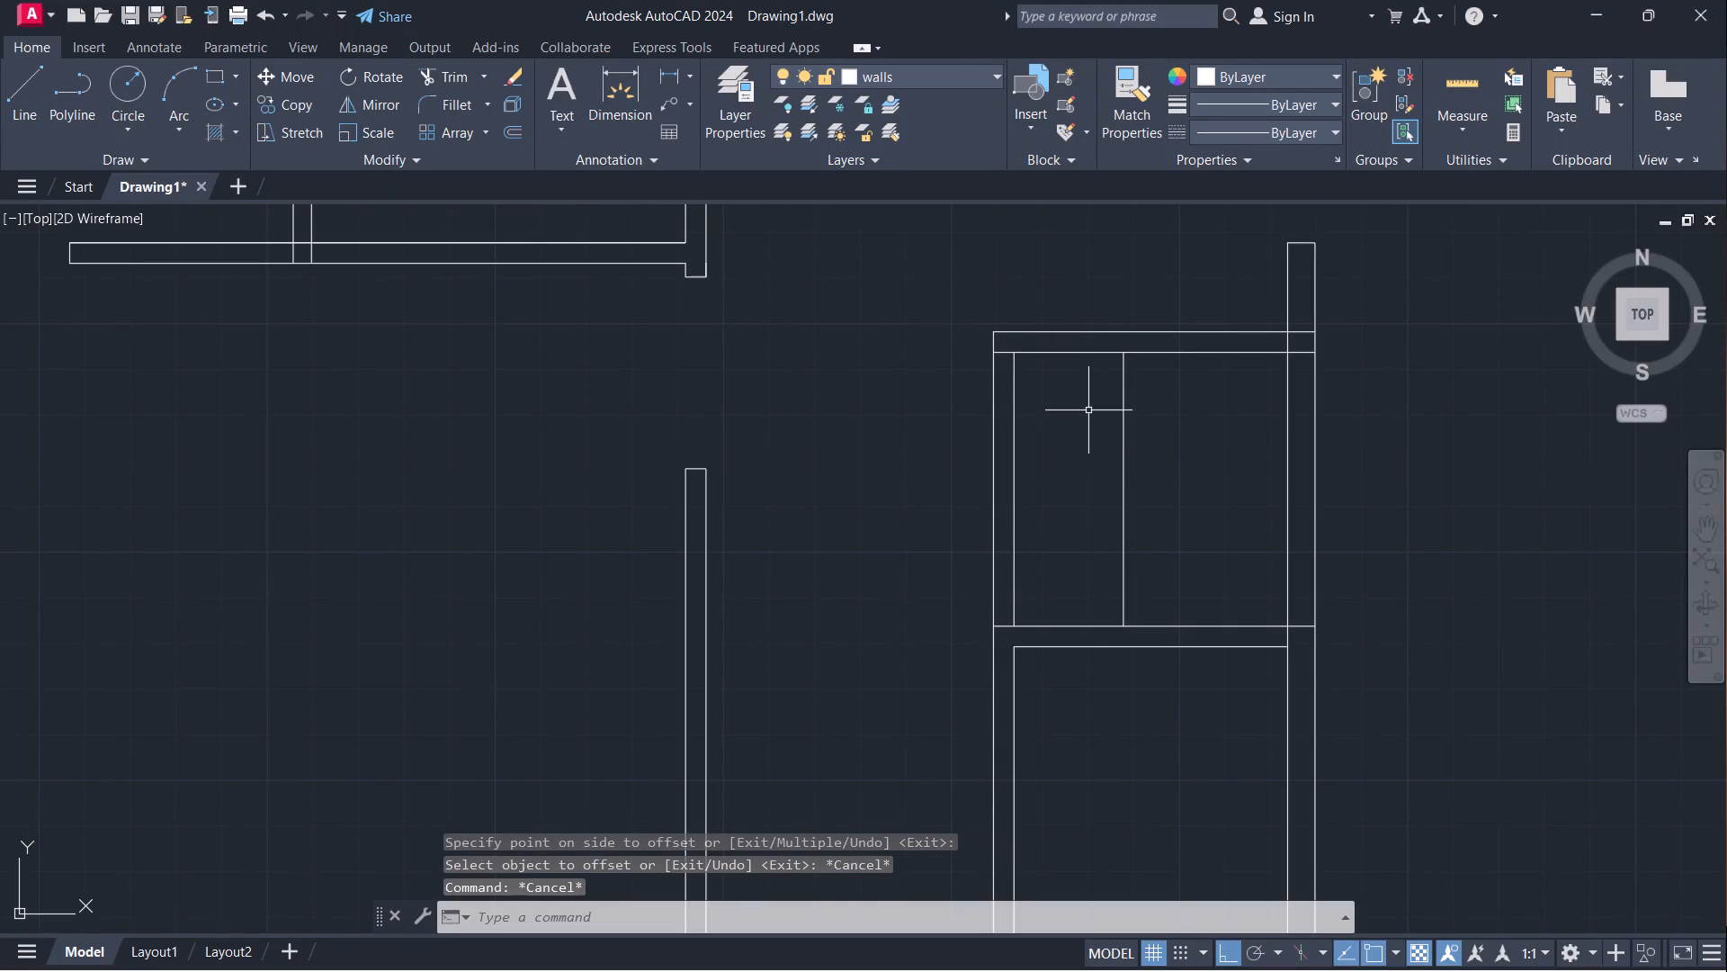
Trim away the lower central room's upper compartment, including its top wall lines, left wall lines, inner vertical line and remnants across the right wall.
{"action": "type", "text": "tr"}
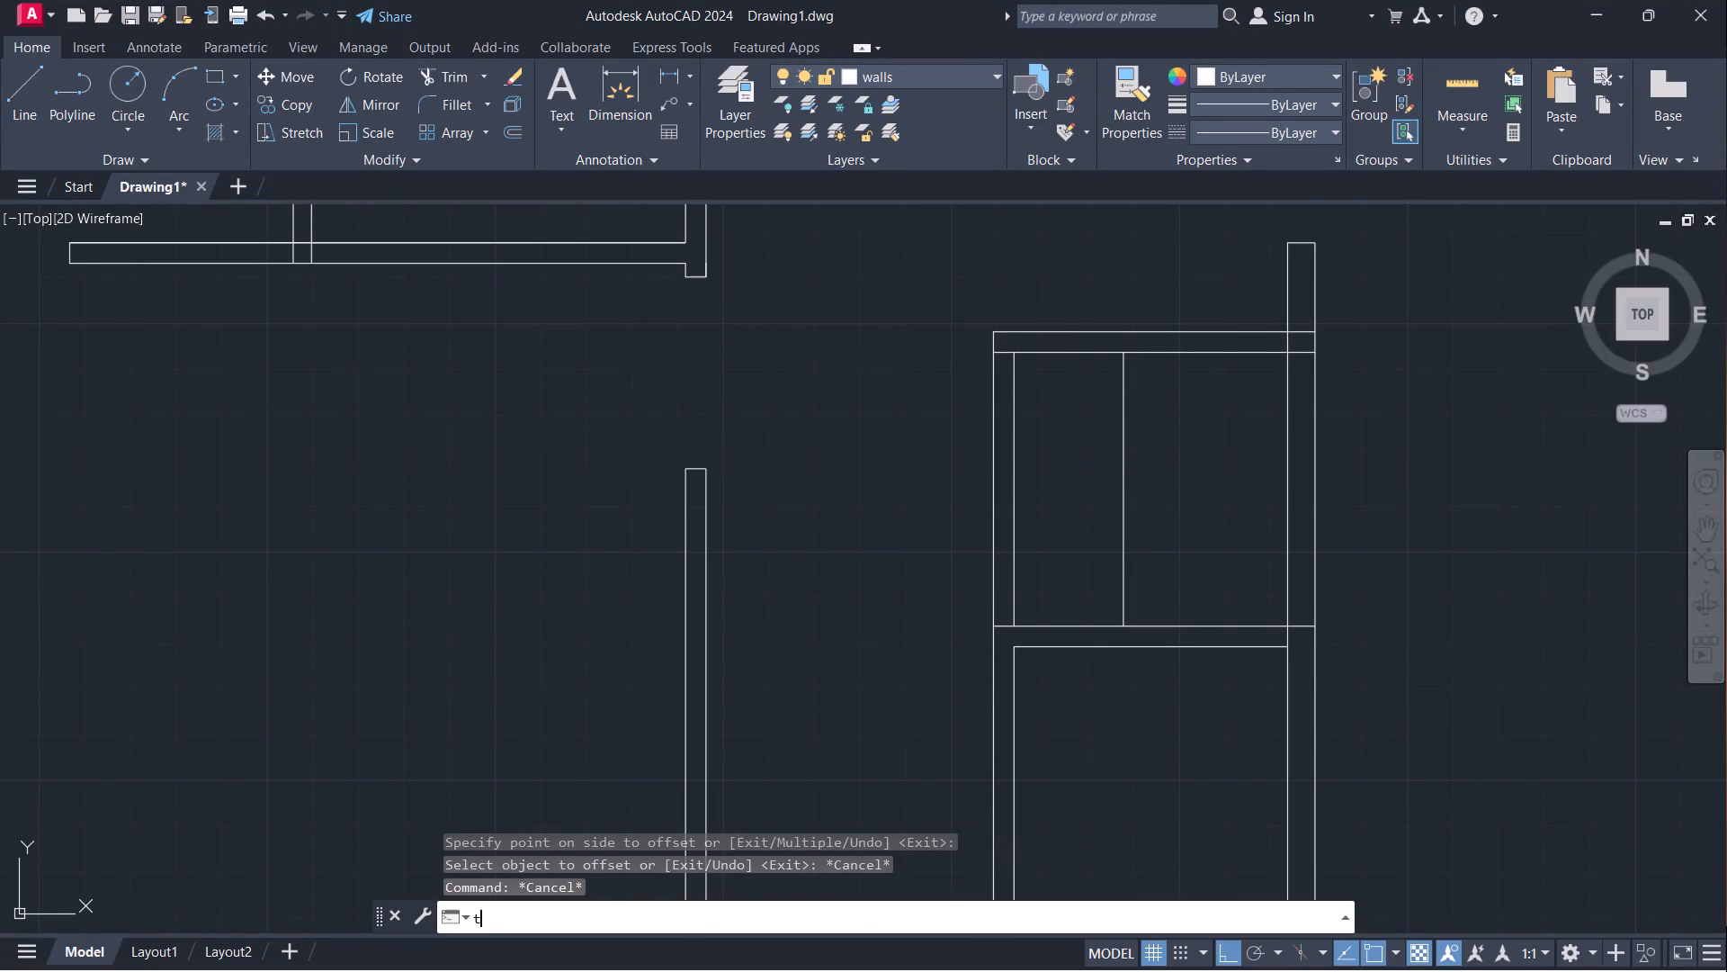
{"action": "key", "text": "Return"}
{"action": "left_click_drag", "start_coordinate": [1188, 301], "coordinate": [1037, 463]}
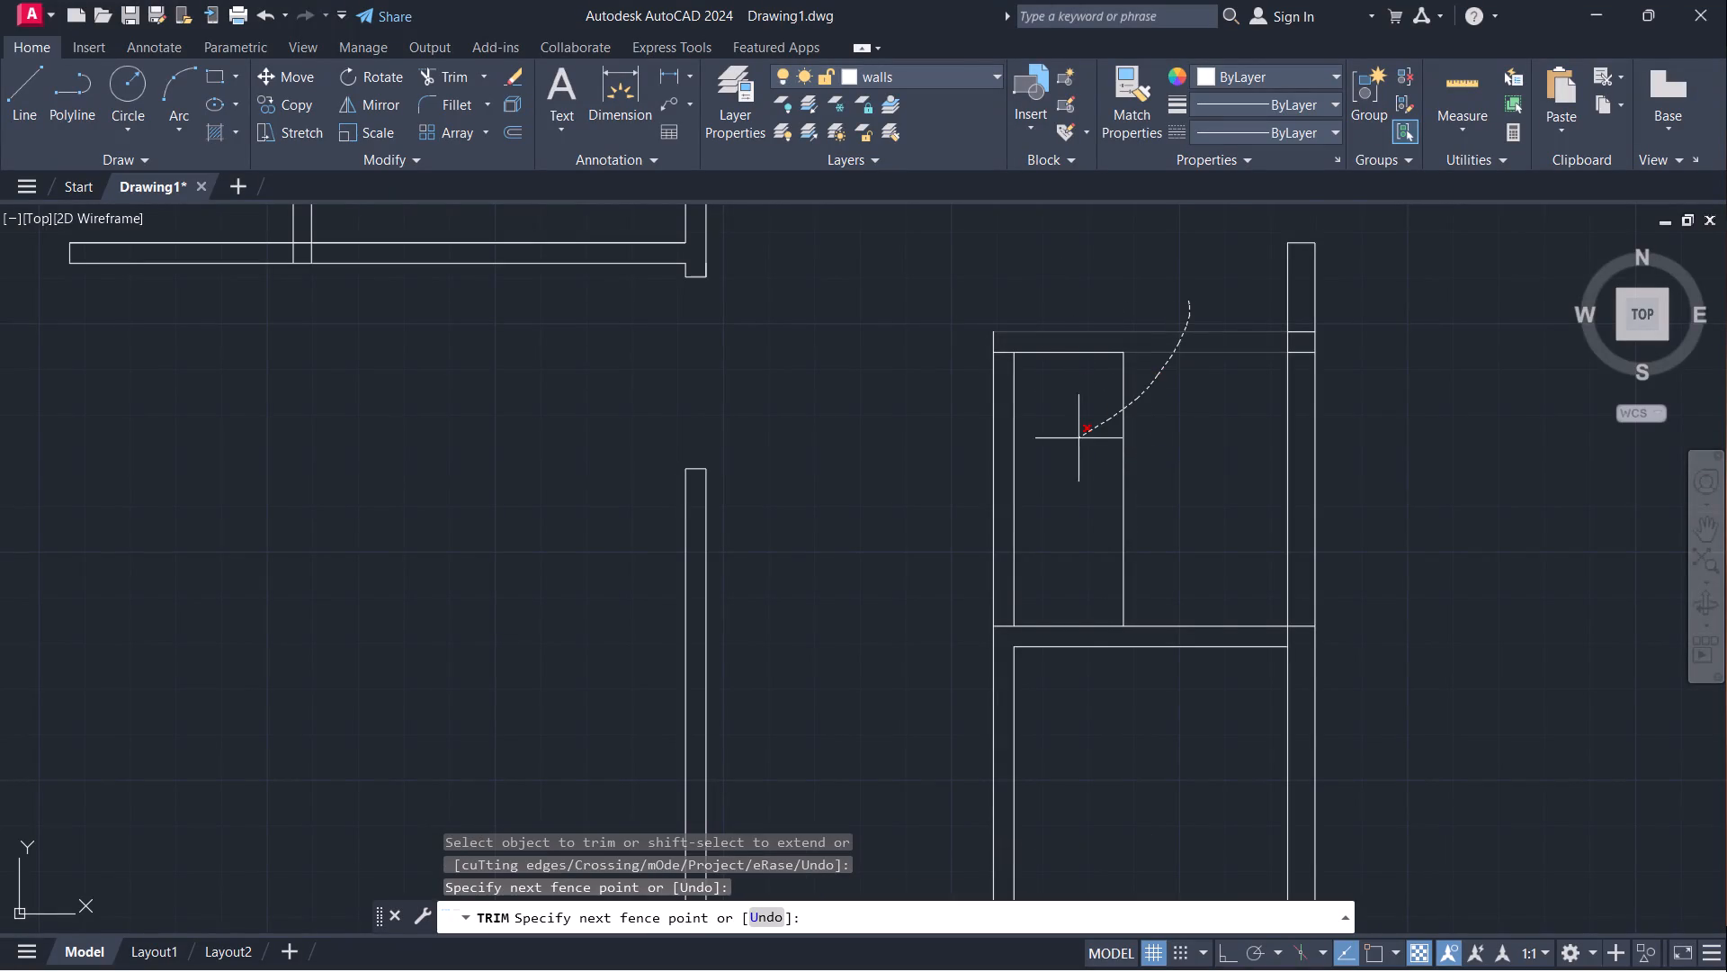
{"action": "left_click_drag", "start_coordinate": [1037, 463], "coordinate": [926, 506]}
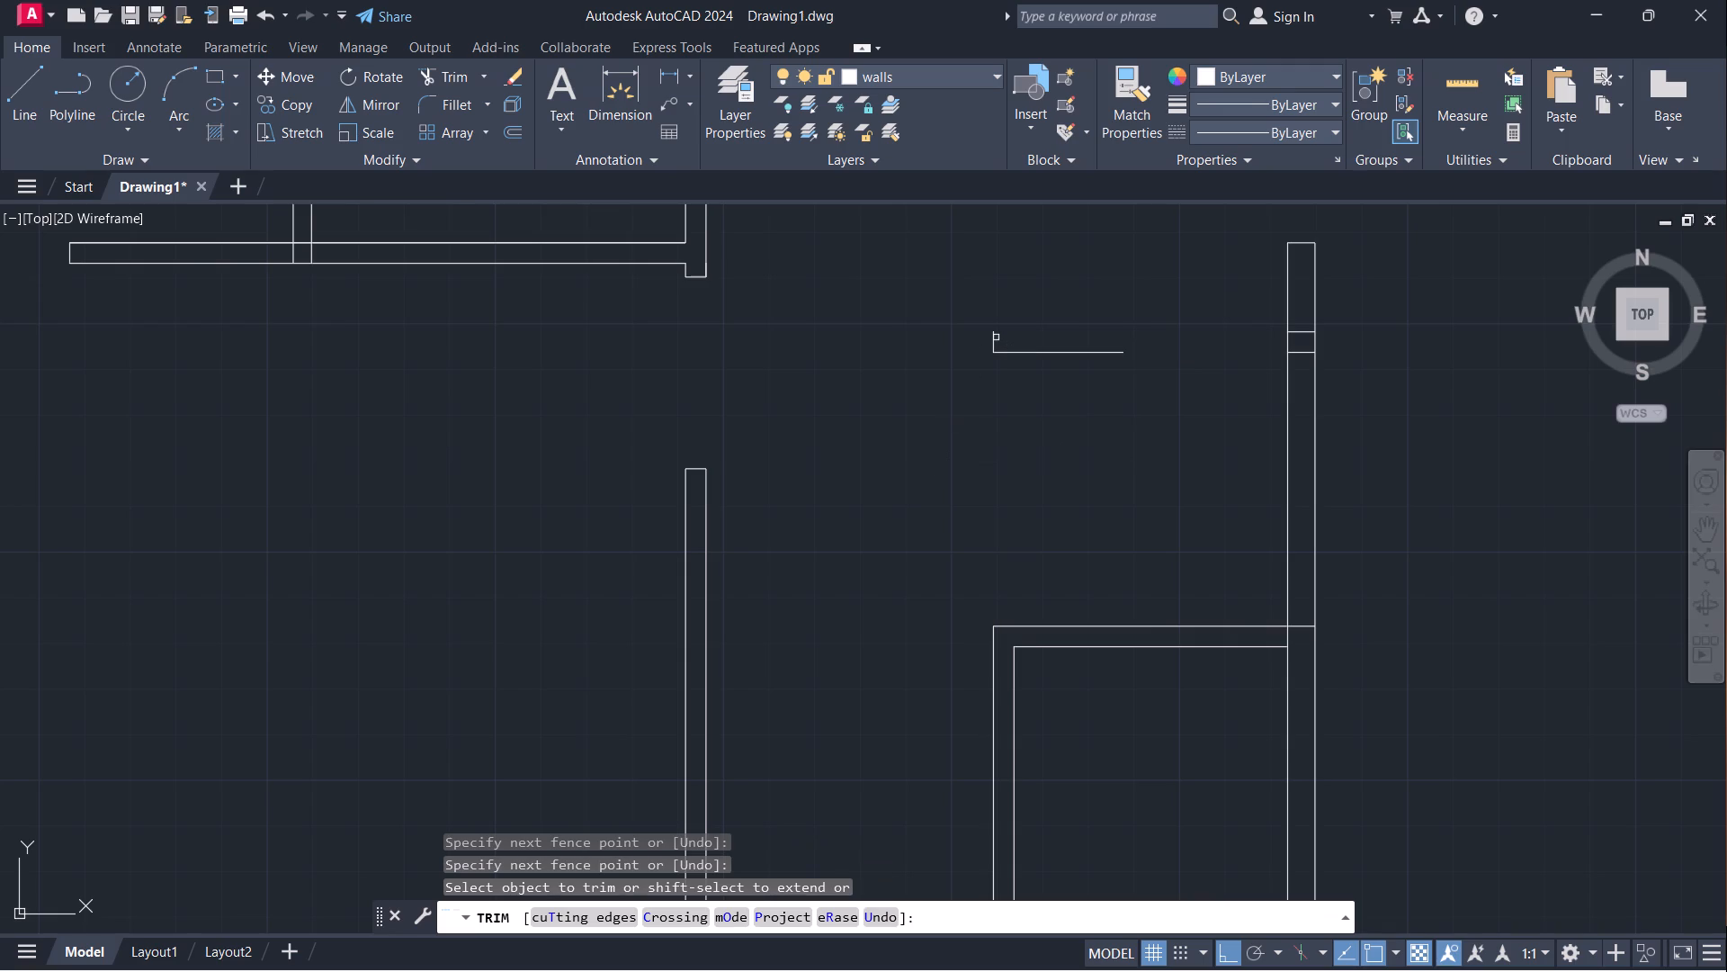
{"action": "left_click", "coordinate": [997, 337]}
{"action": "left_click", "coordinate": [1014, 352]}
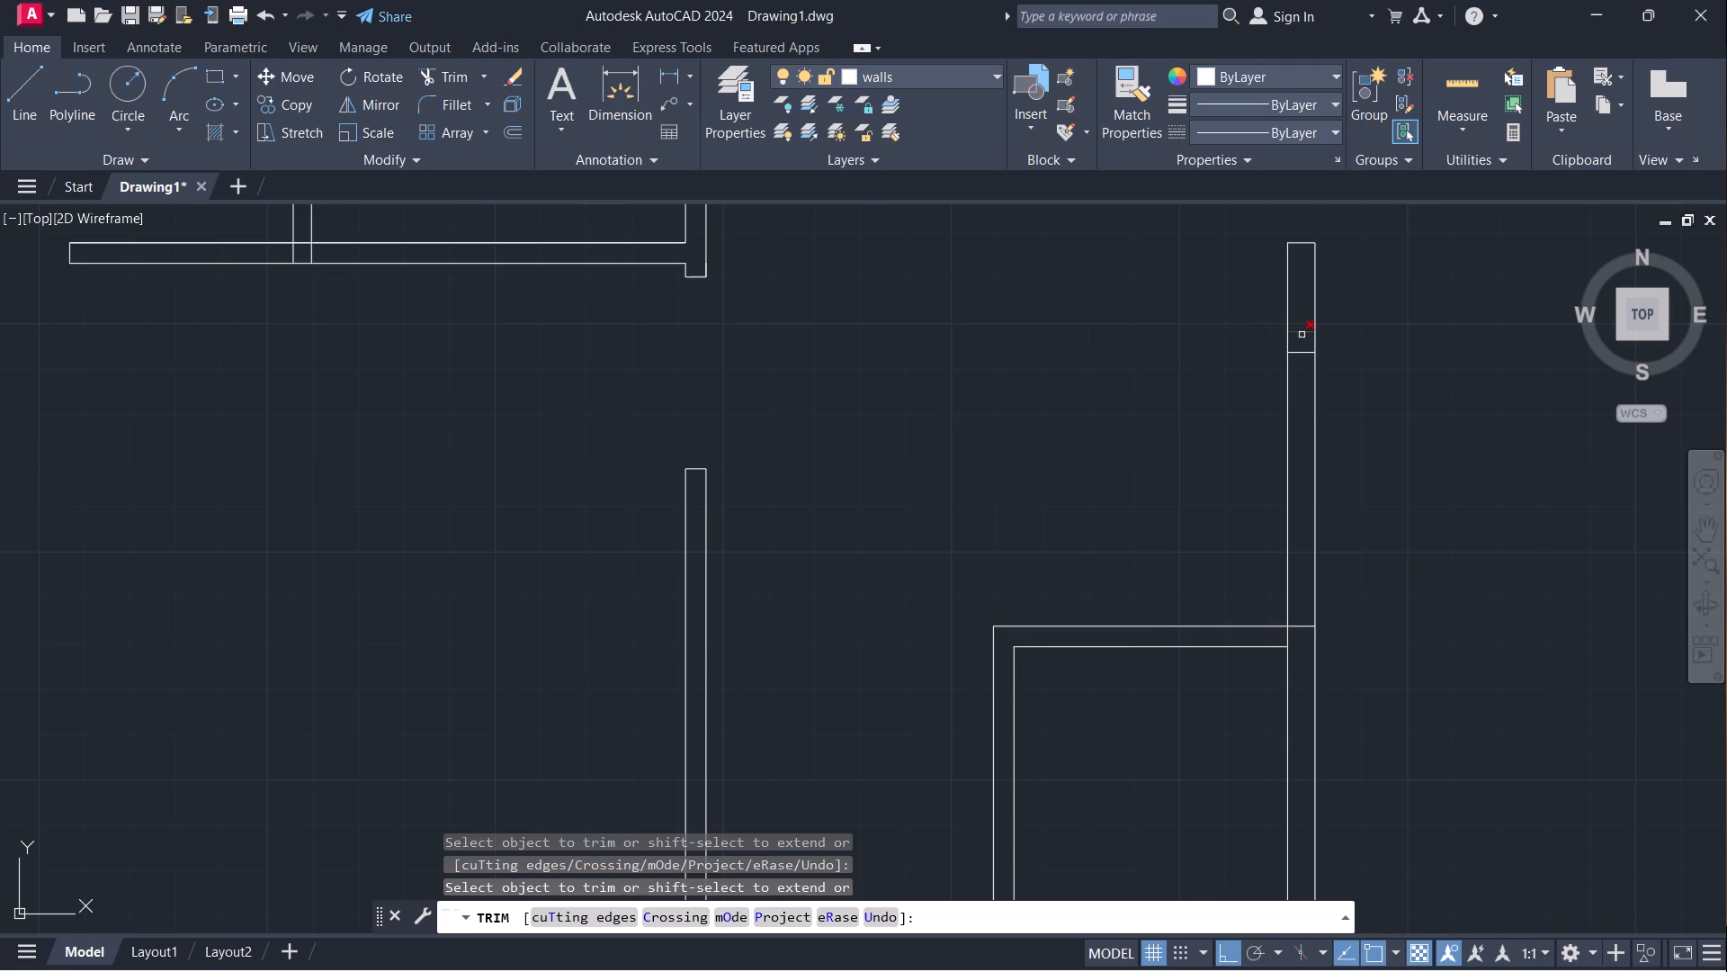
{"action": "left_click", "coordinate": [1308, 332]}
{"action": "left_click", "coordinate": [1302, 355]}
{"action": "scroll", "coordinate": [1362, 426], "scroll_direction": "down", "scroll_amount": 4}
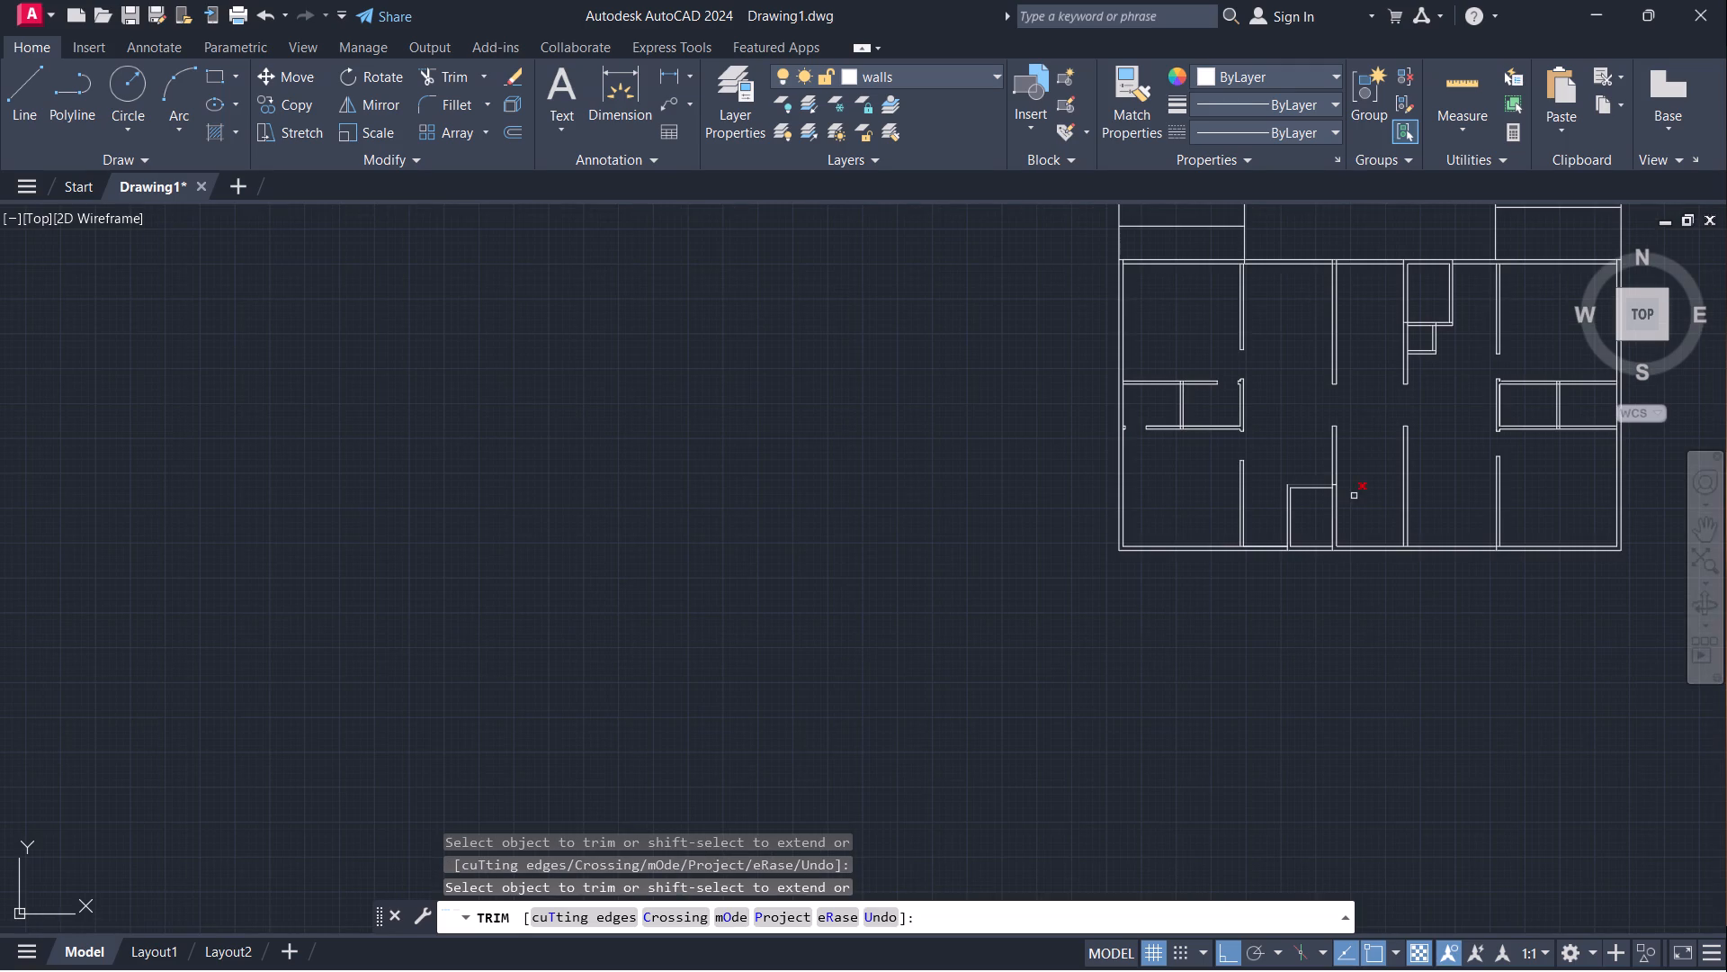
{"action": "middle_click_drag", "start_coordinate": [1355, 491], "coordinate": [1257, 552]}
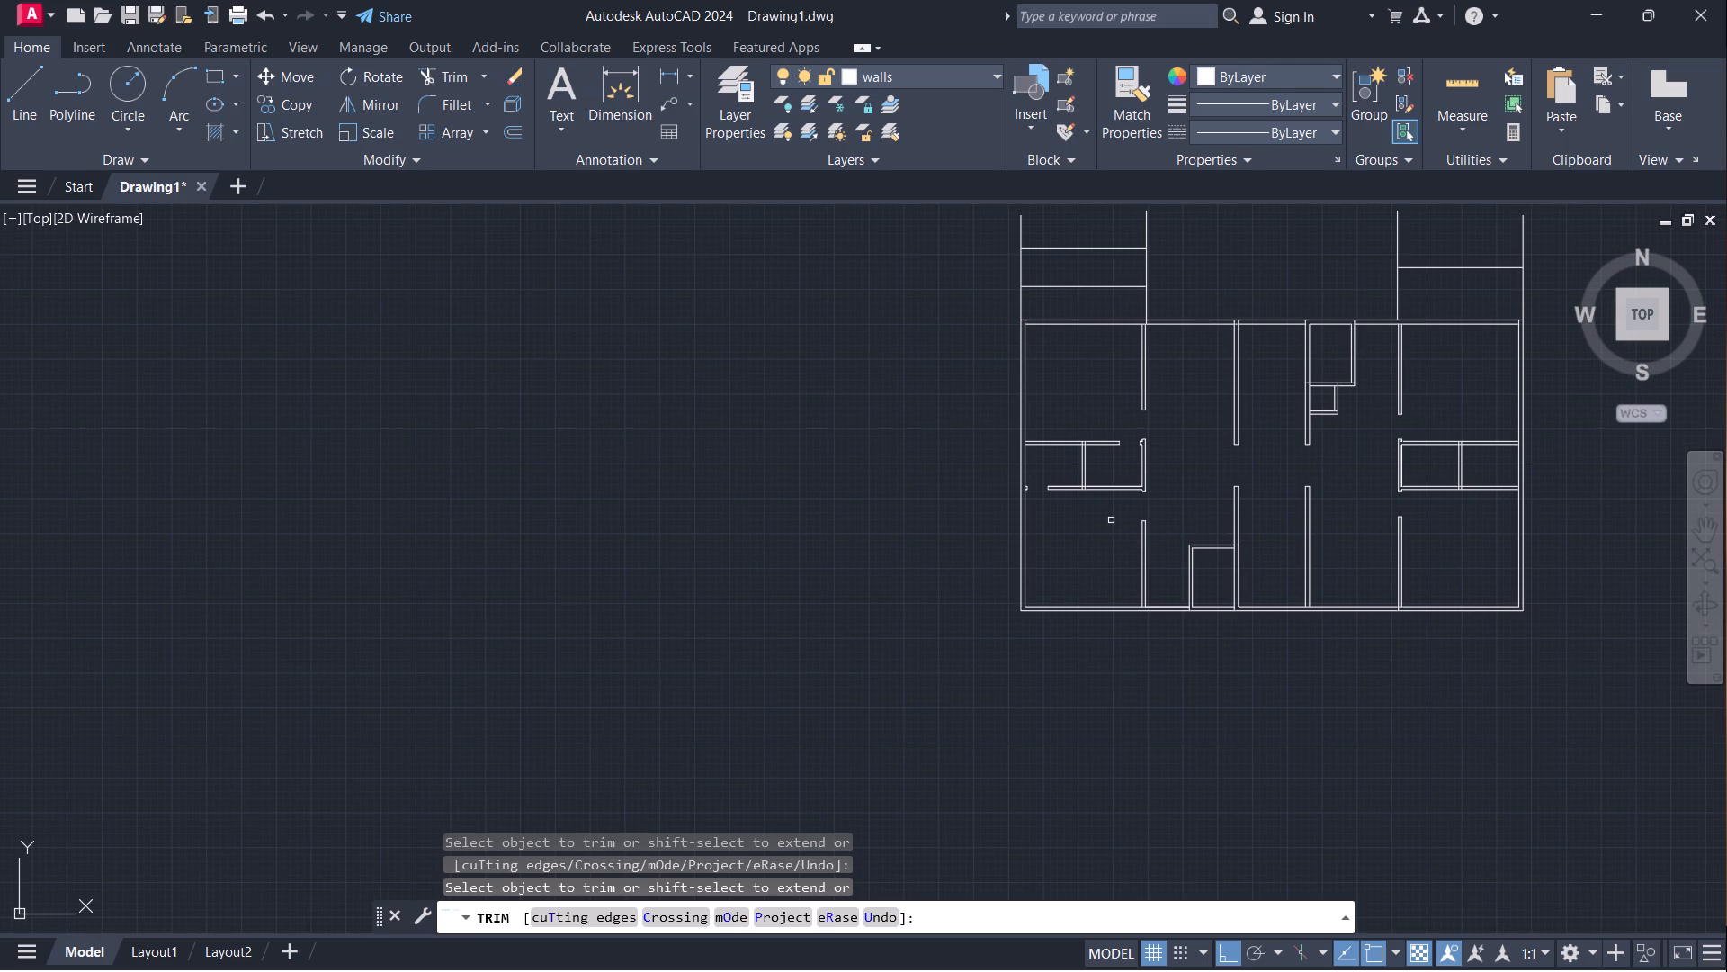
{"action": "scroll", "coordinate": [1243, 533], "scroll_direction": "up", "scroll_amount": 2}
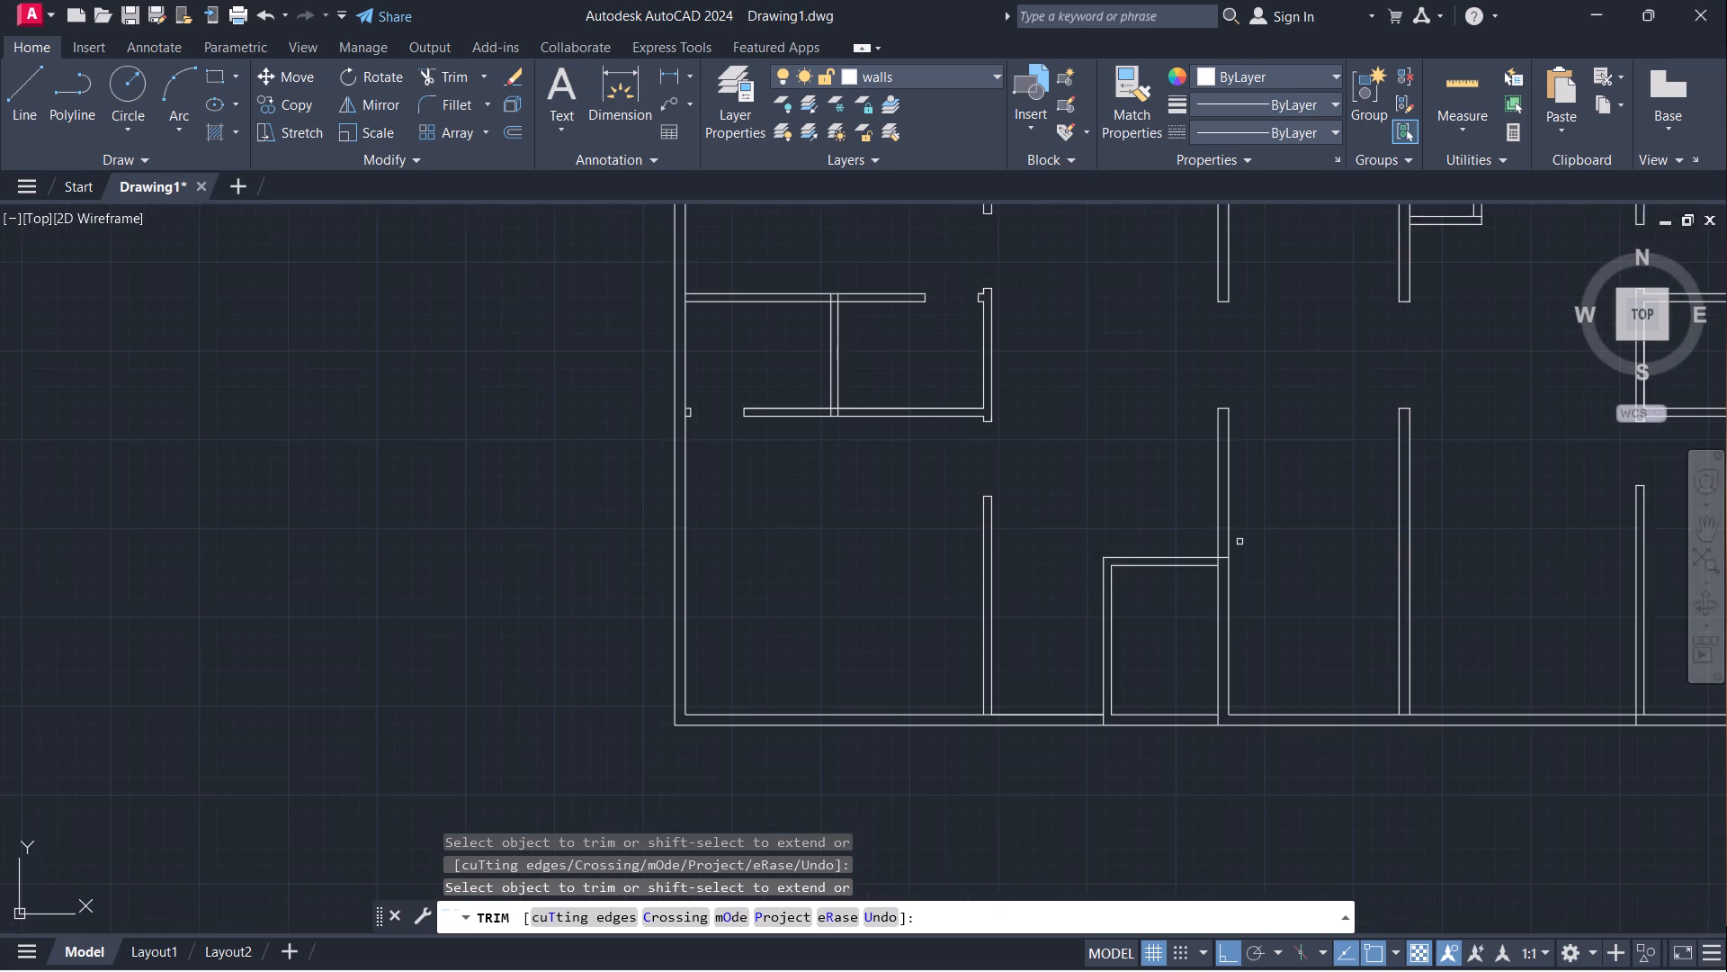
{"action": "scroll", "coordinate": [1239, 543], "scroll_direction": "up", "scroll_amount": 3}
{"action": "key", "text": "Escape"}
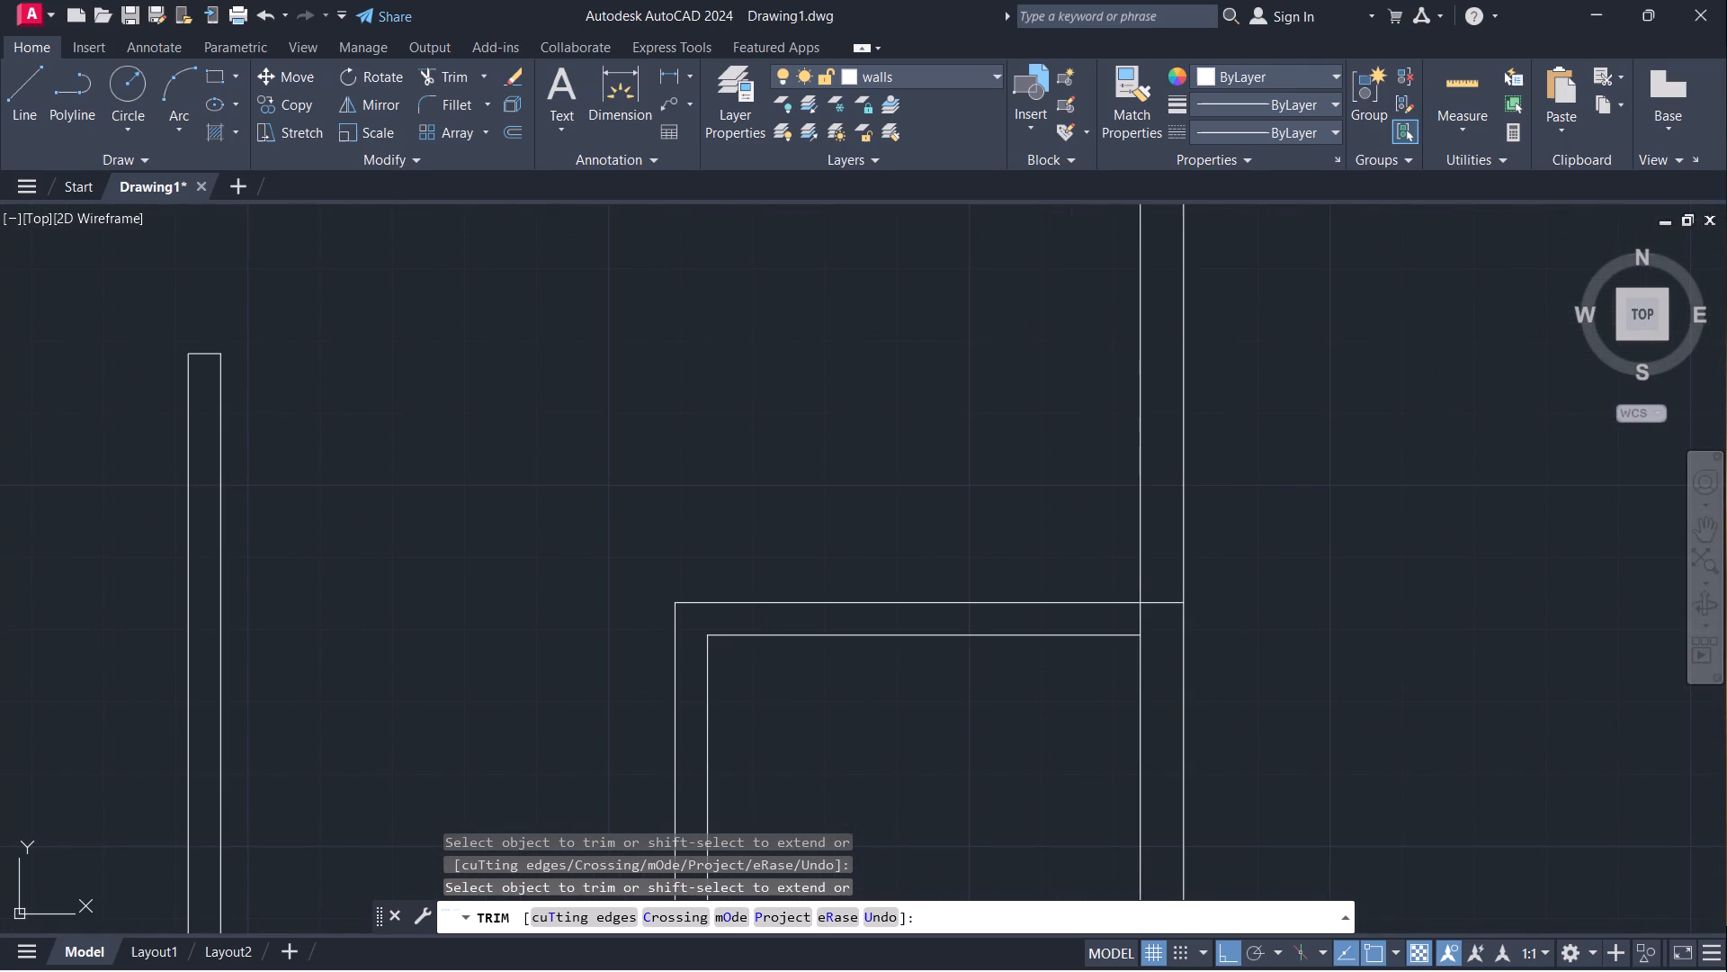
Offset the top outer line of the lower central compartment 3' upward.
{"action": "left_click", "coordinate": [962, 603]}
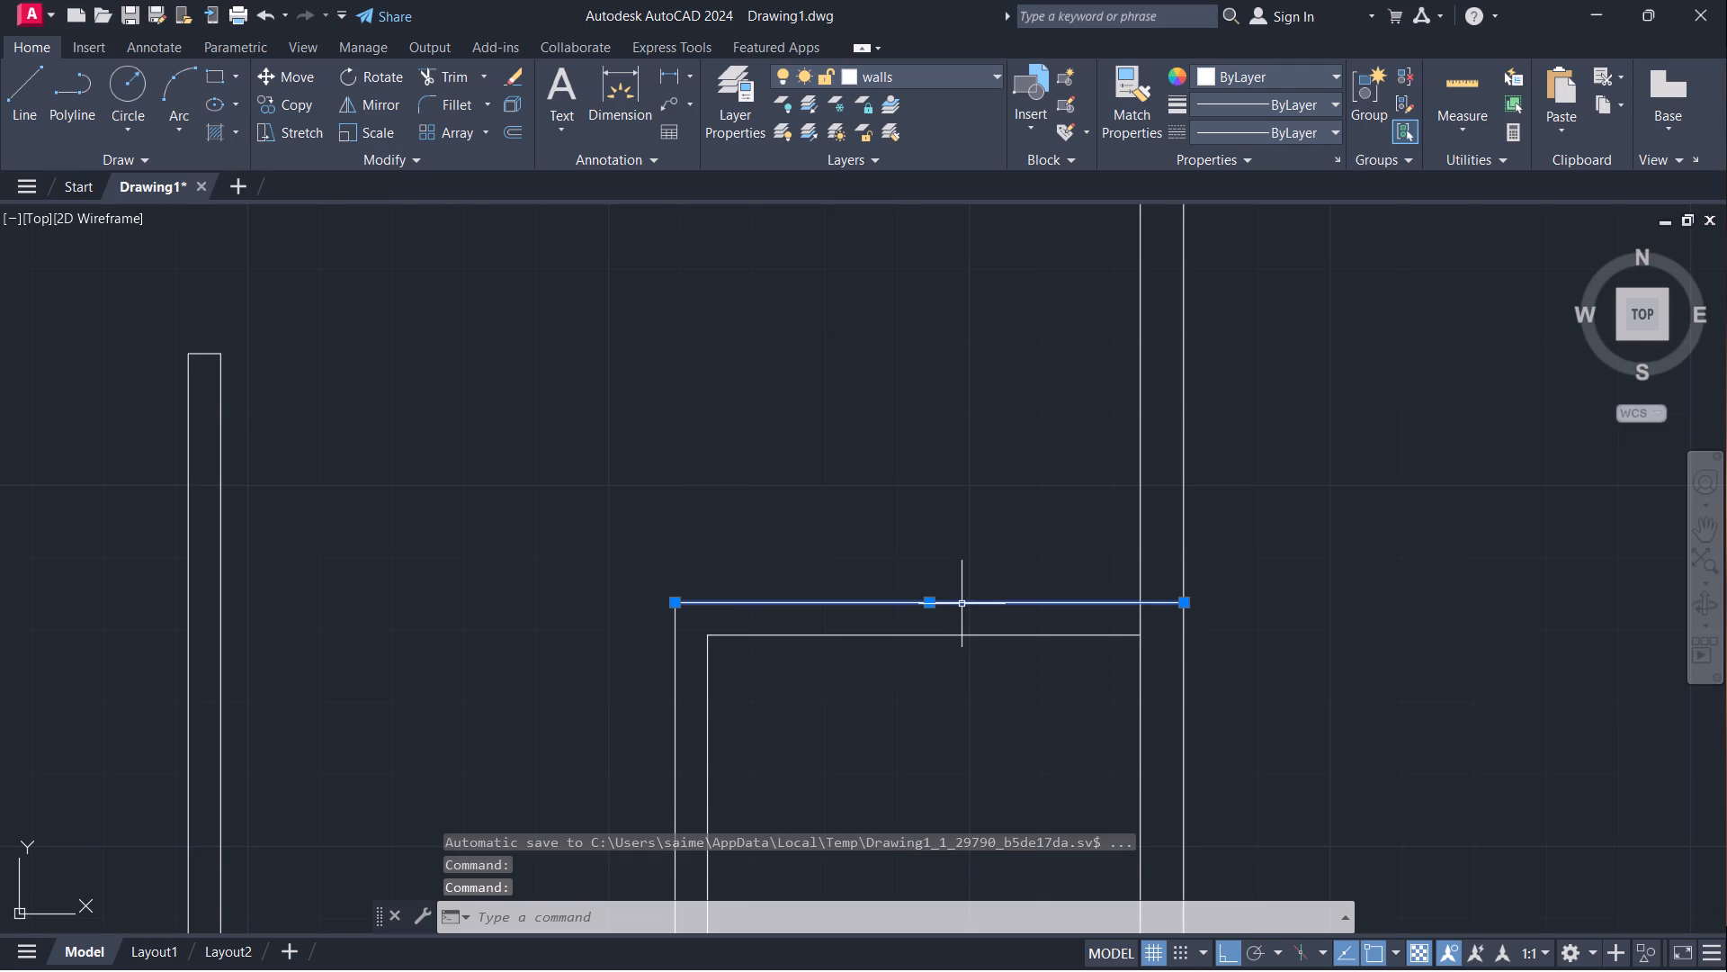
{"action": "key", "text": "o"}
{"action": "key", "text": "Return"}
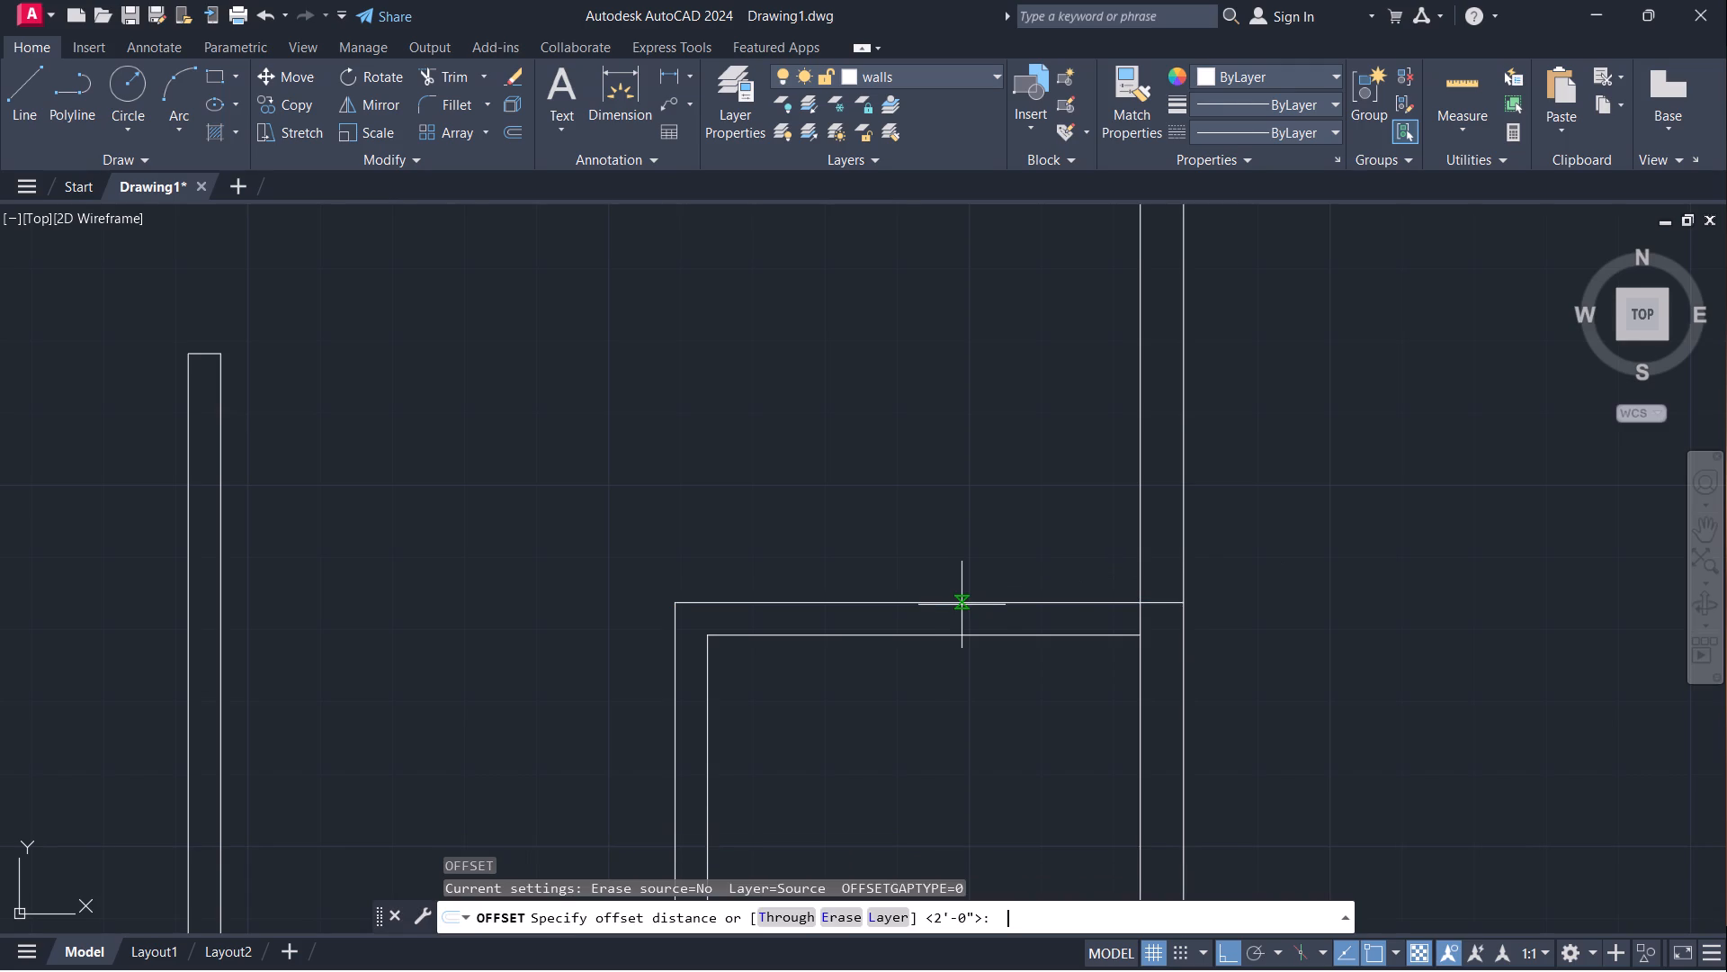
{"action": "left_click", "coordinate": [908, 607]}
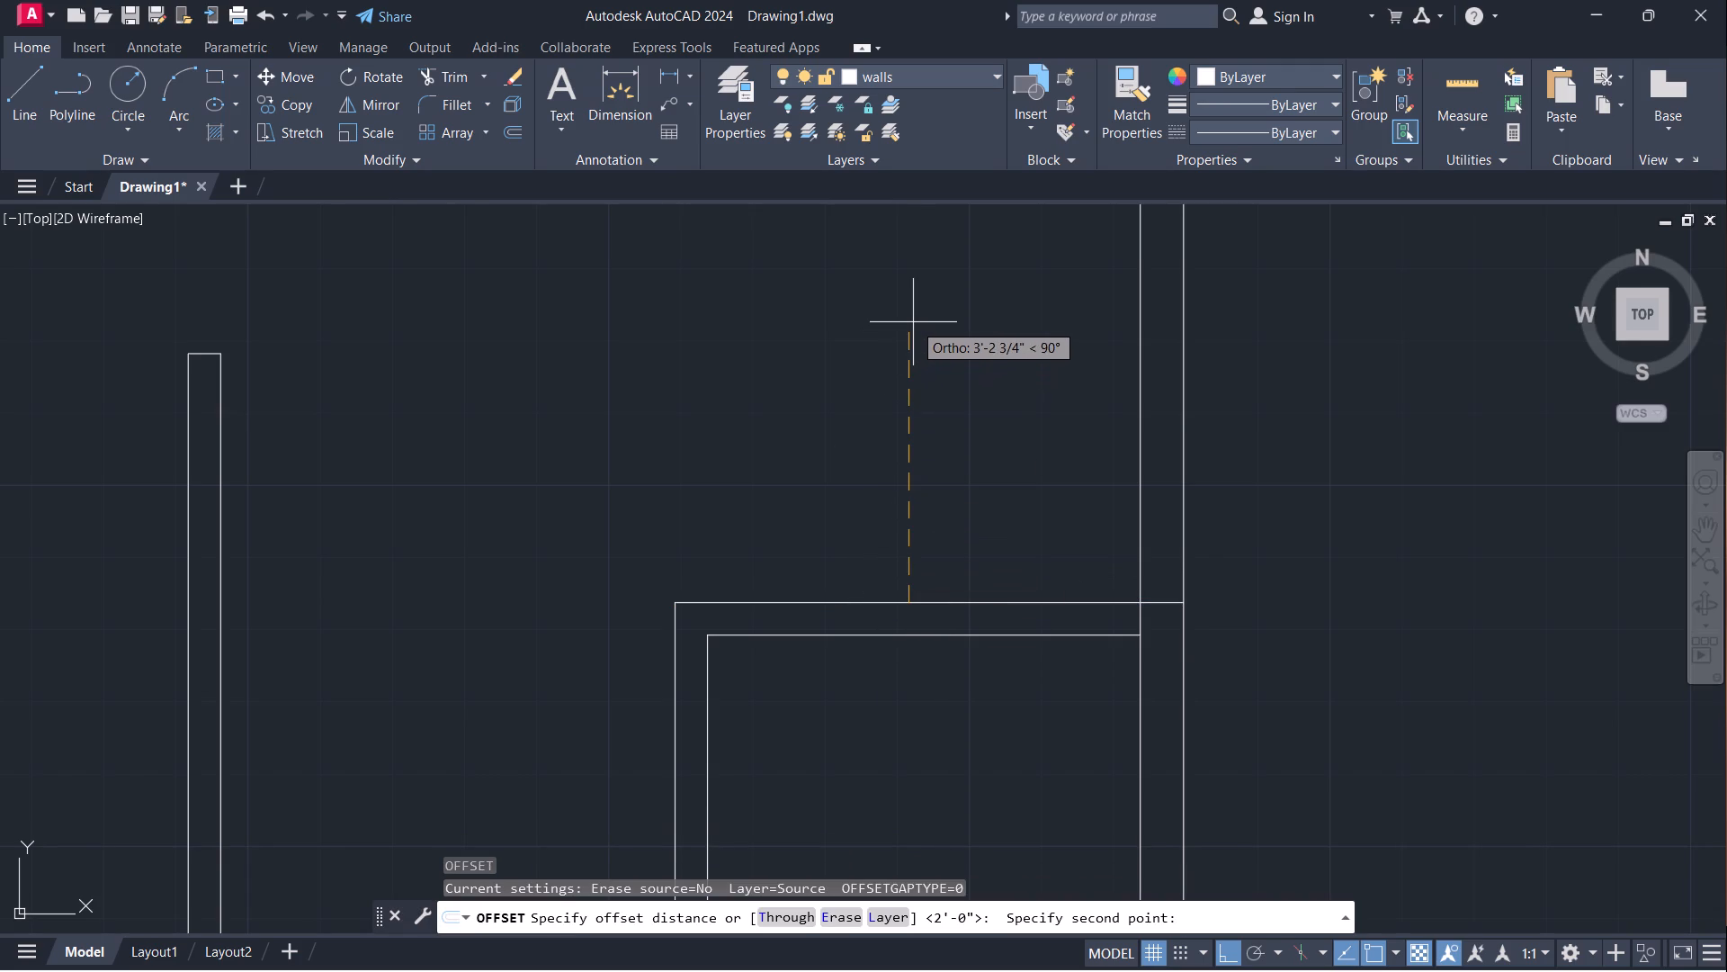
{"action": "type", "text": "3'"}
{"action": "key", "text": "Return"}
{"action": "left_click", "coordinate": [913, 322]}
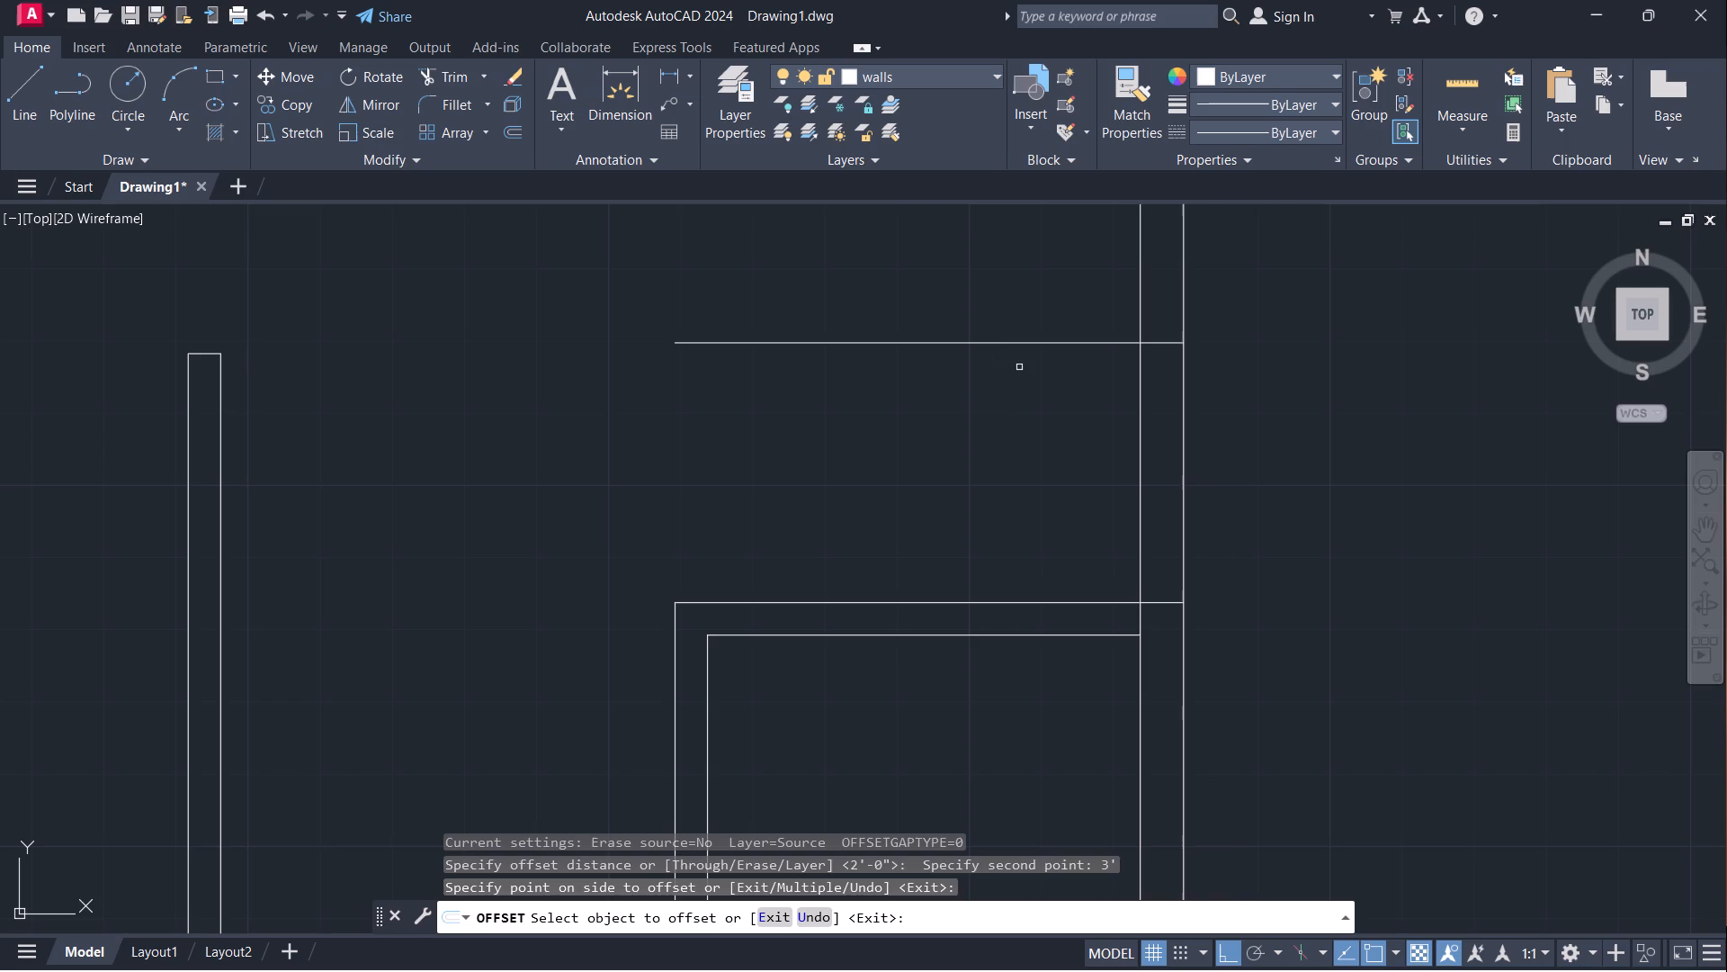
{"action": "key", "text": "Escape"}
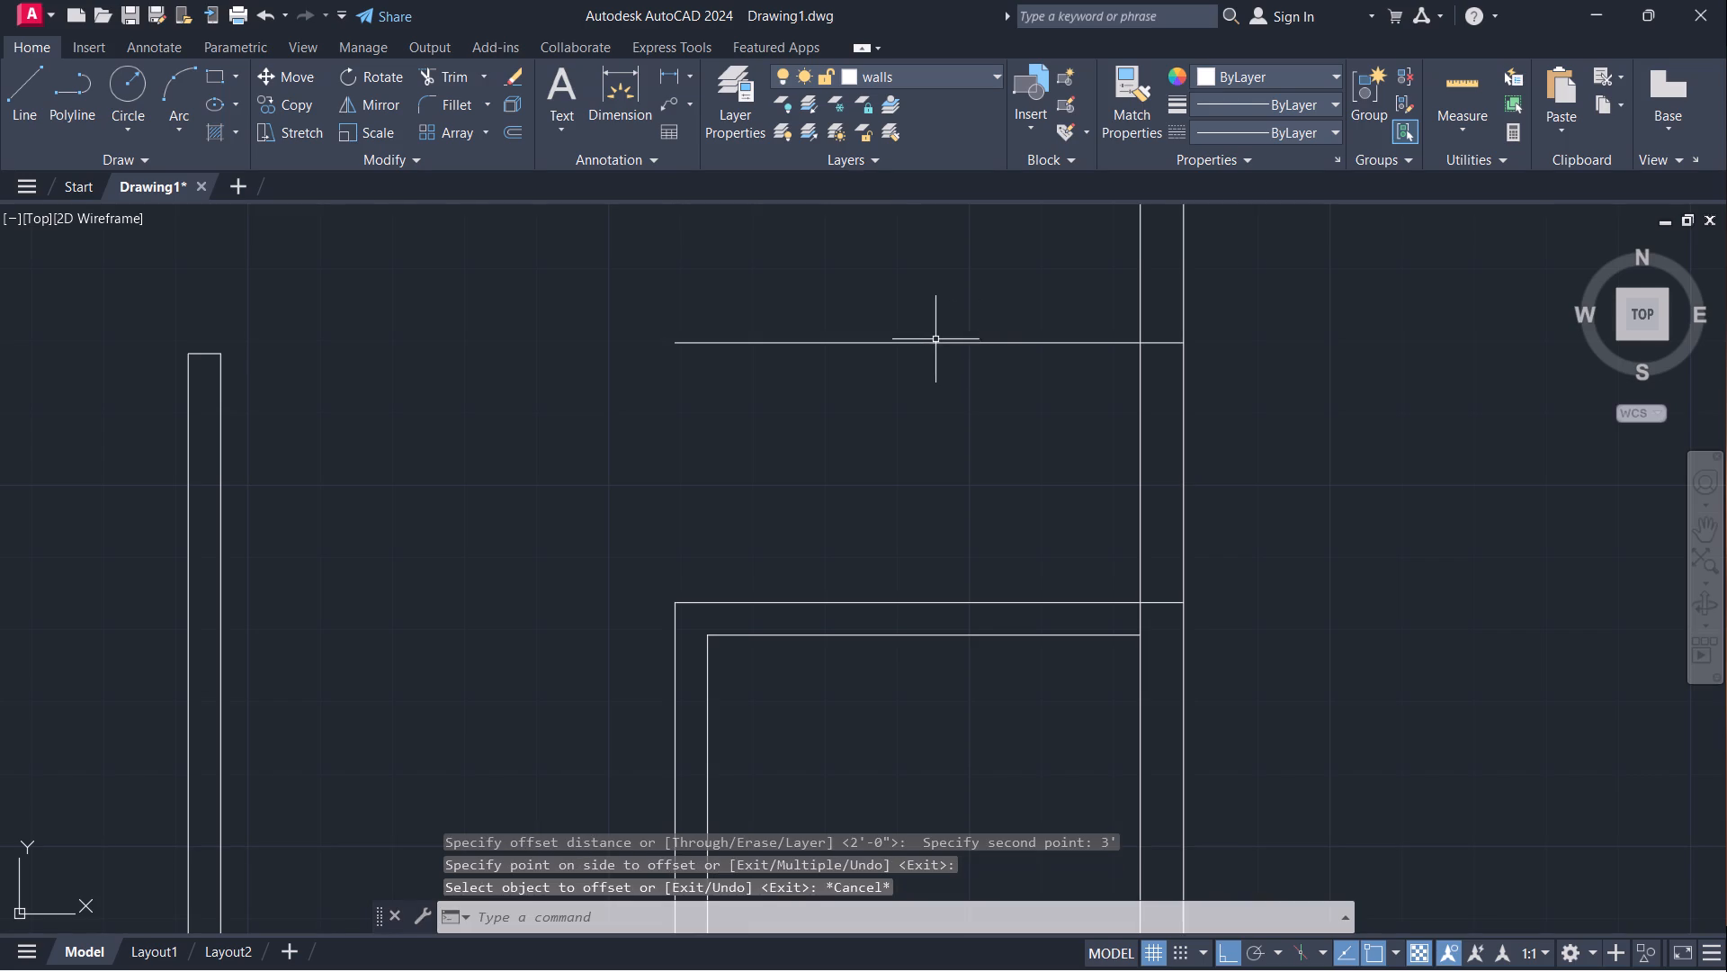
Offset the new horizontal line above the compartment 4.5" upward to give the wall its thickness.
{"action": "left_click", "coordinate": [927, 342]}
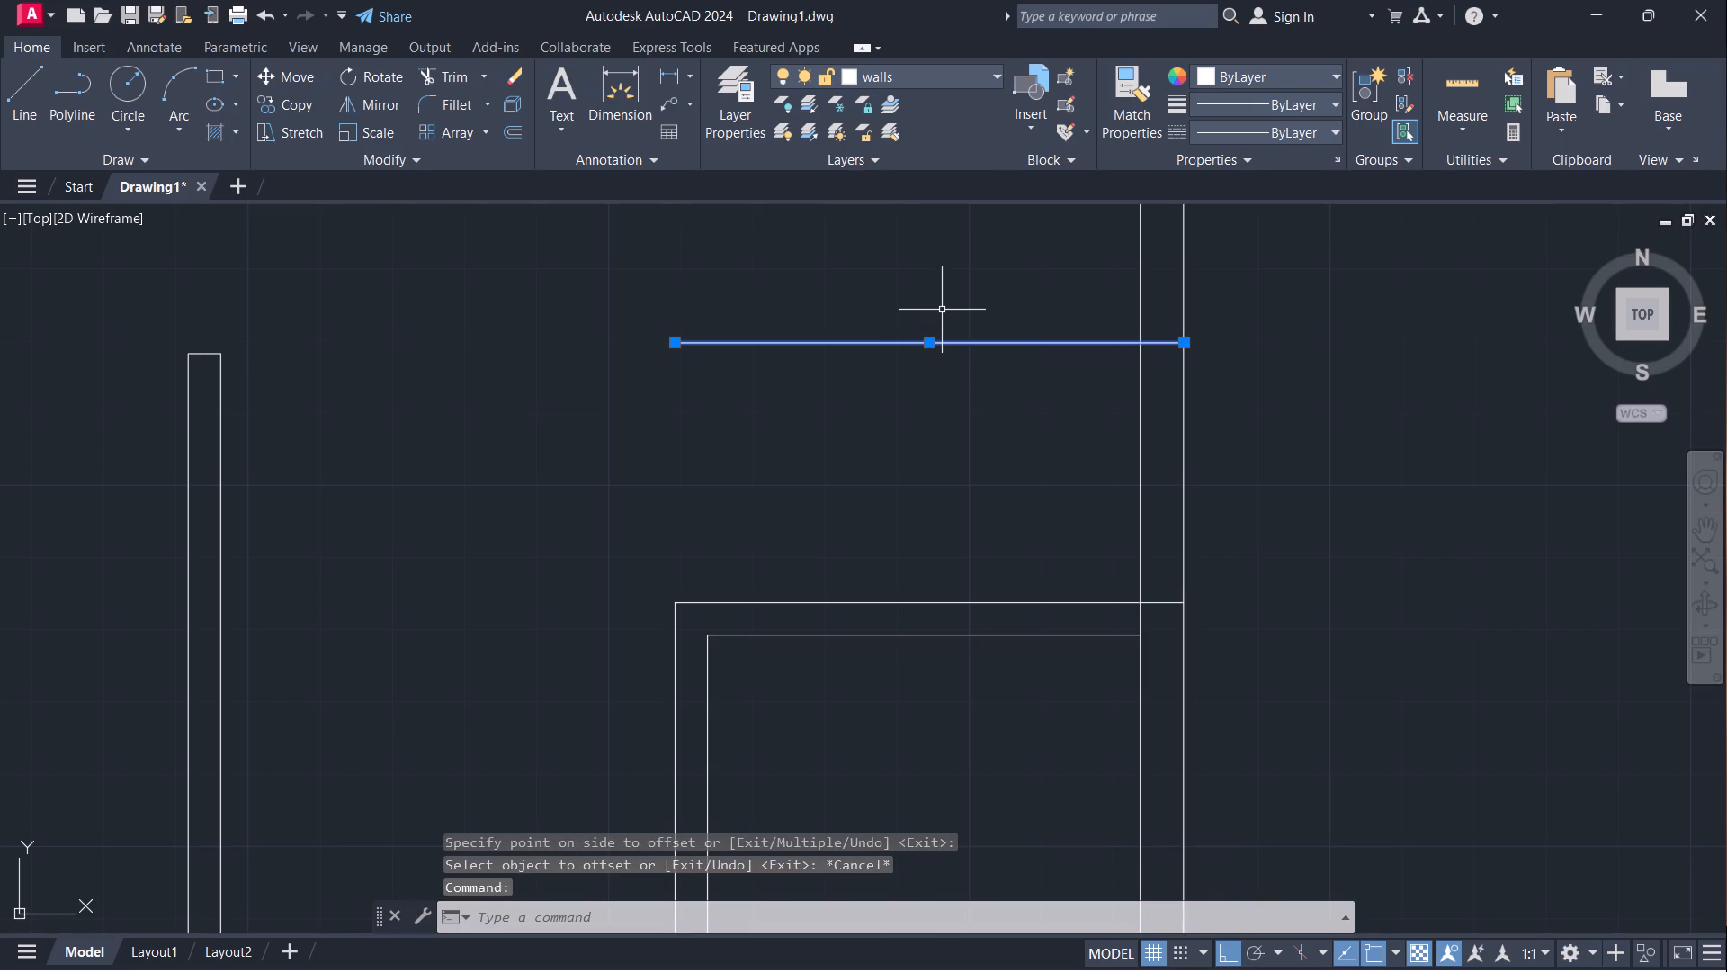
{"action": "key", "text": "o"}
{"action": "key", "text": "Return"}
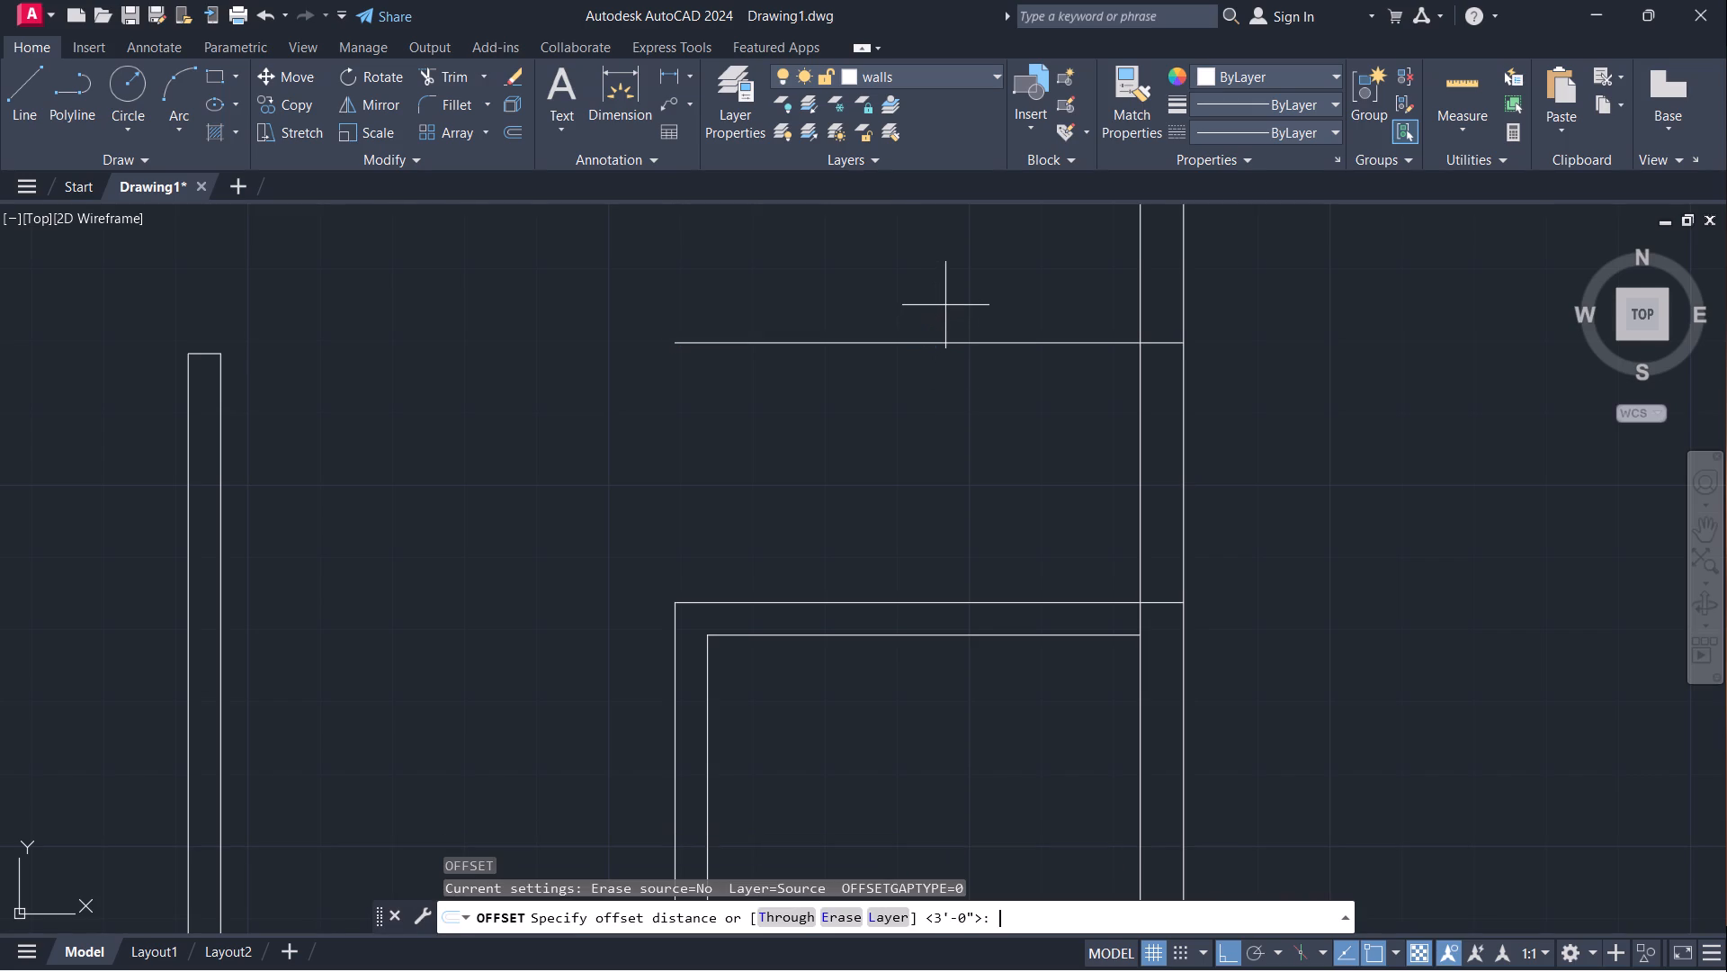
{"action": "left_click", "coordinate": [909, 346]}
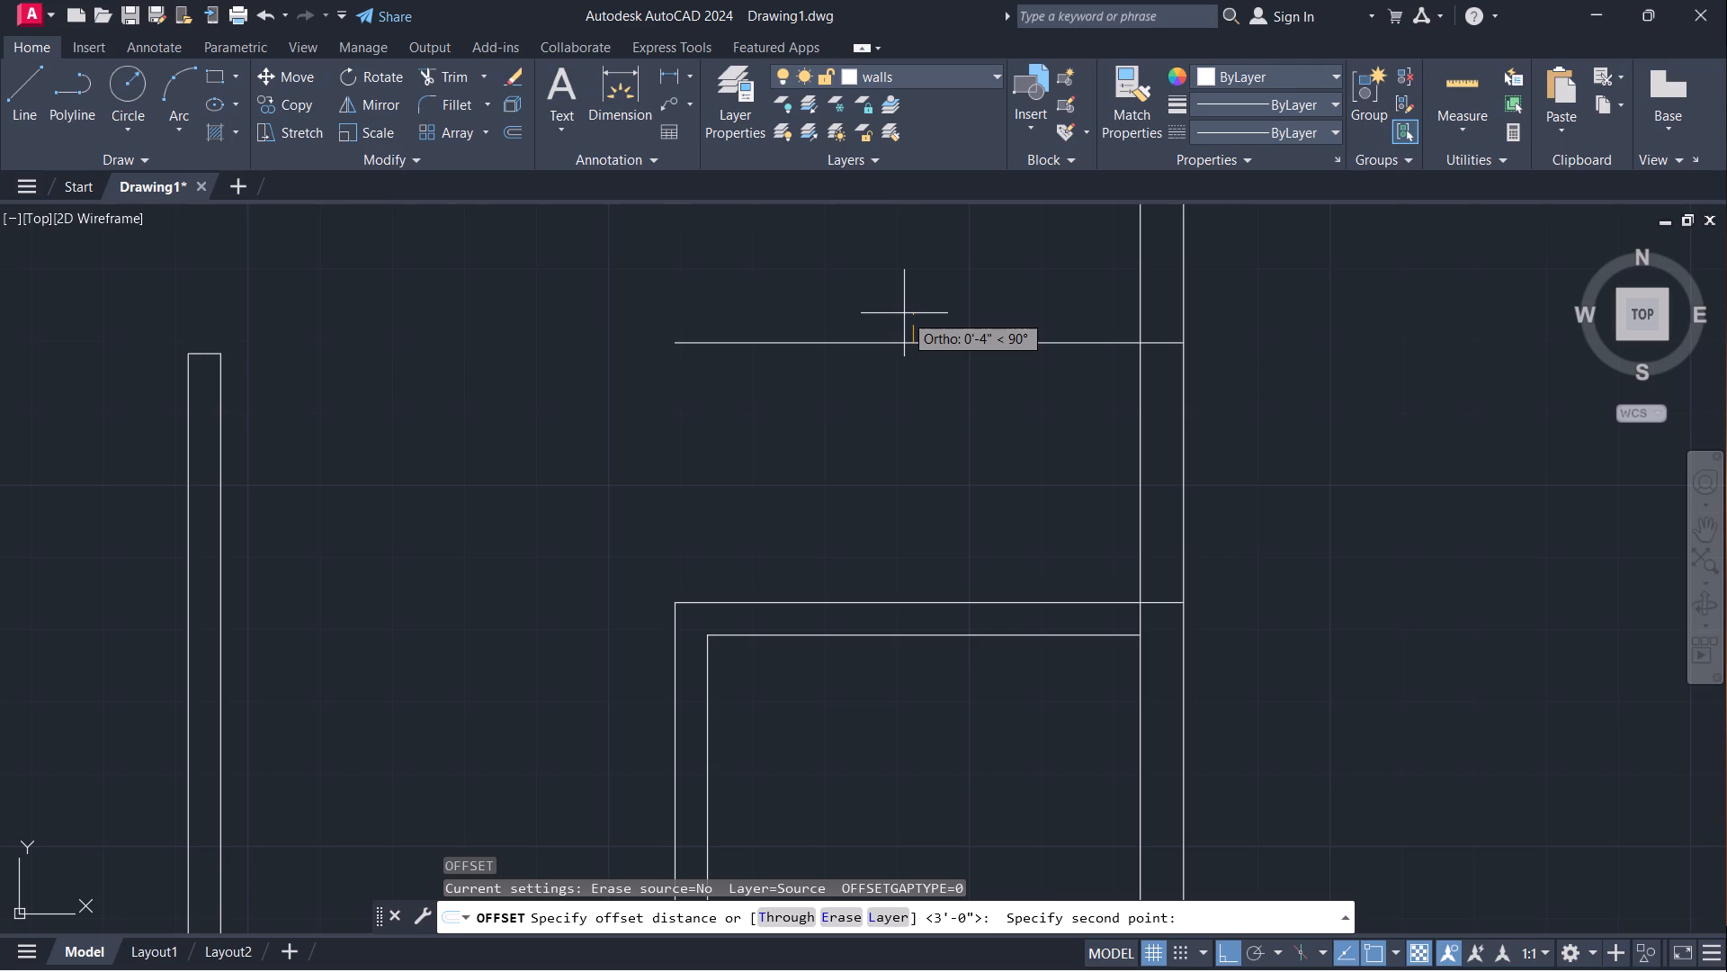
{"action": "type", "text": "4.5\""}
{"action": "key", "text": "Return"}
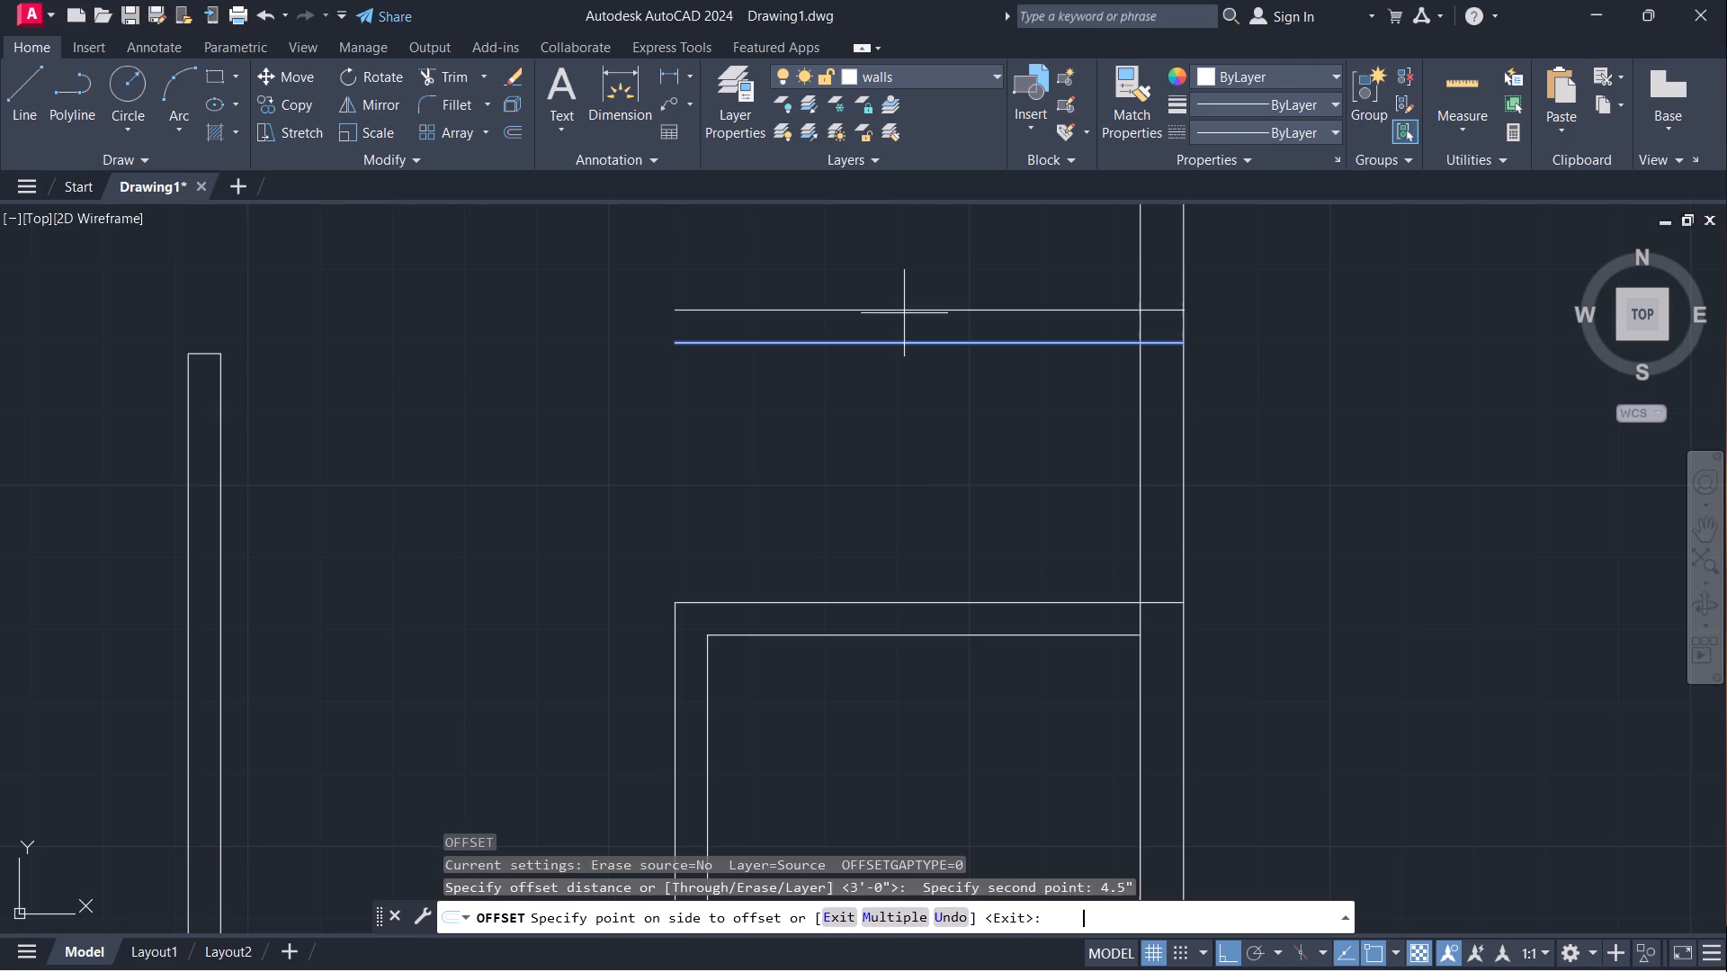
{"action": "left_click", "coordinate": [926, 268]}
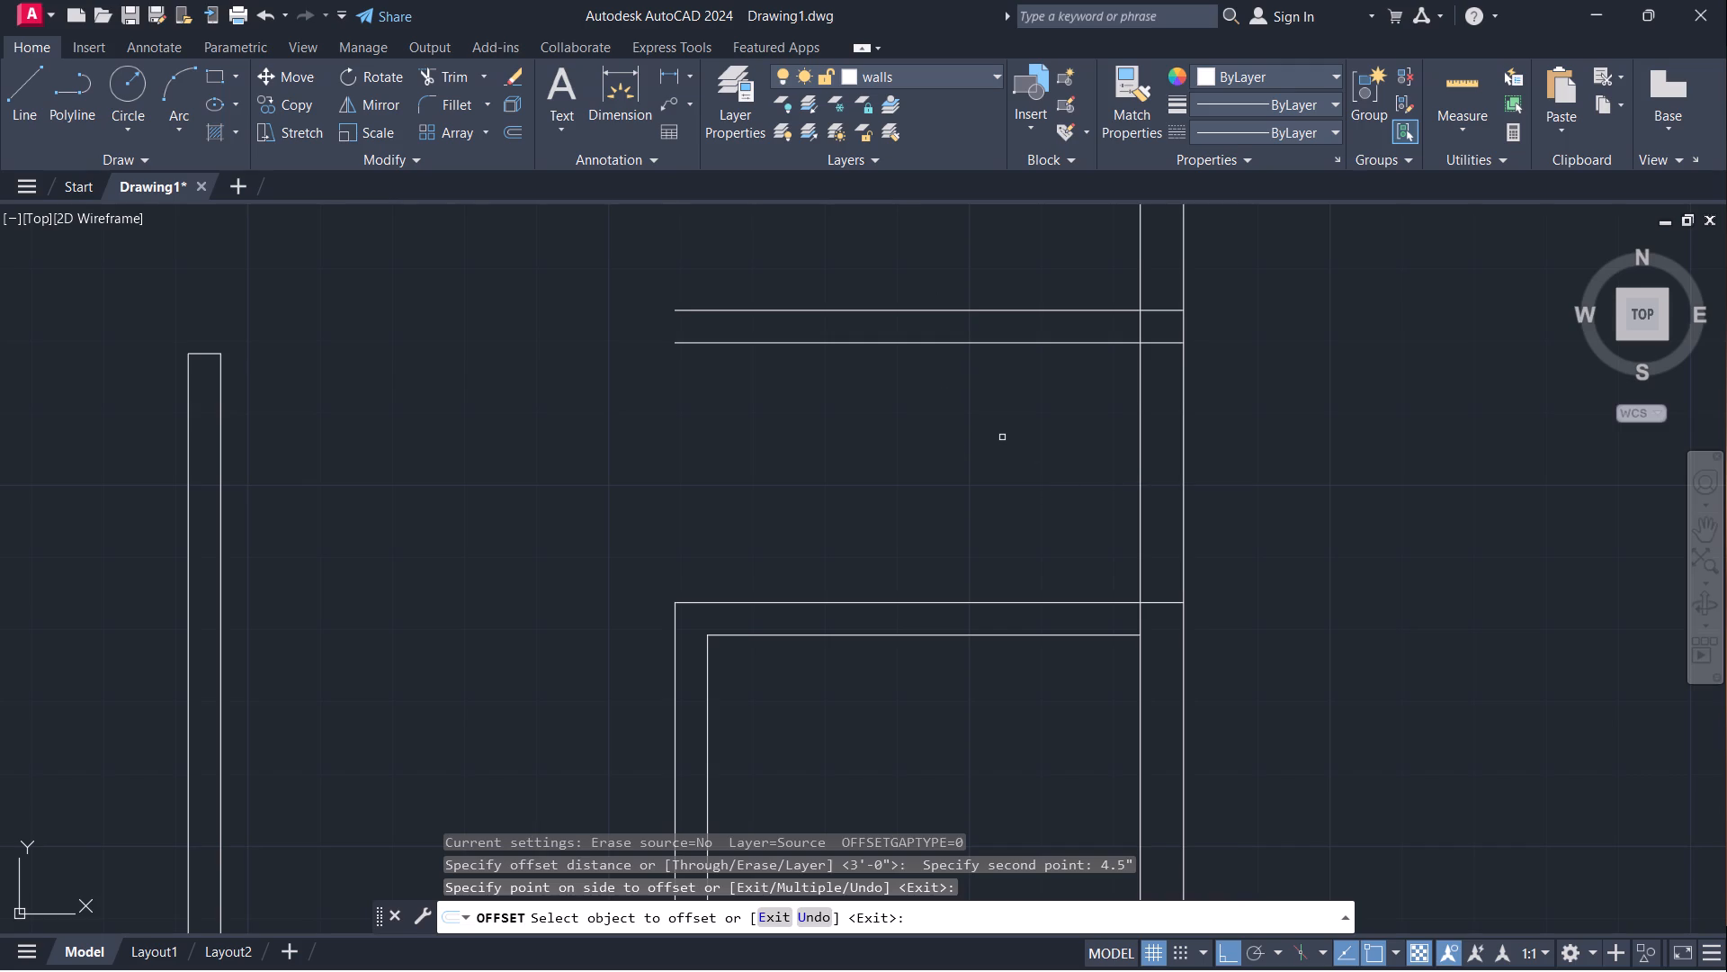
{"action": "key", "text": "o"}
{"action": "key", "text": "Return"}
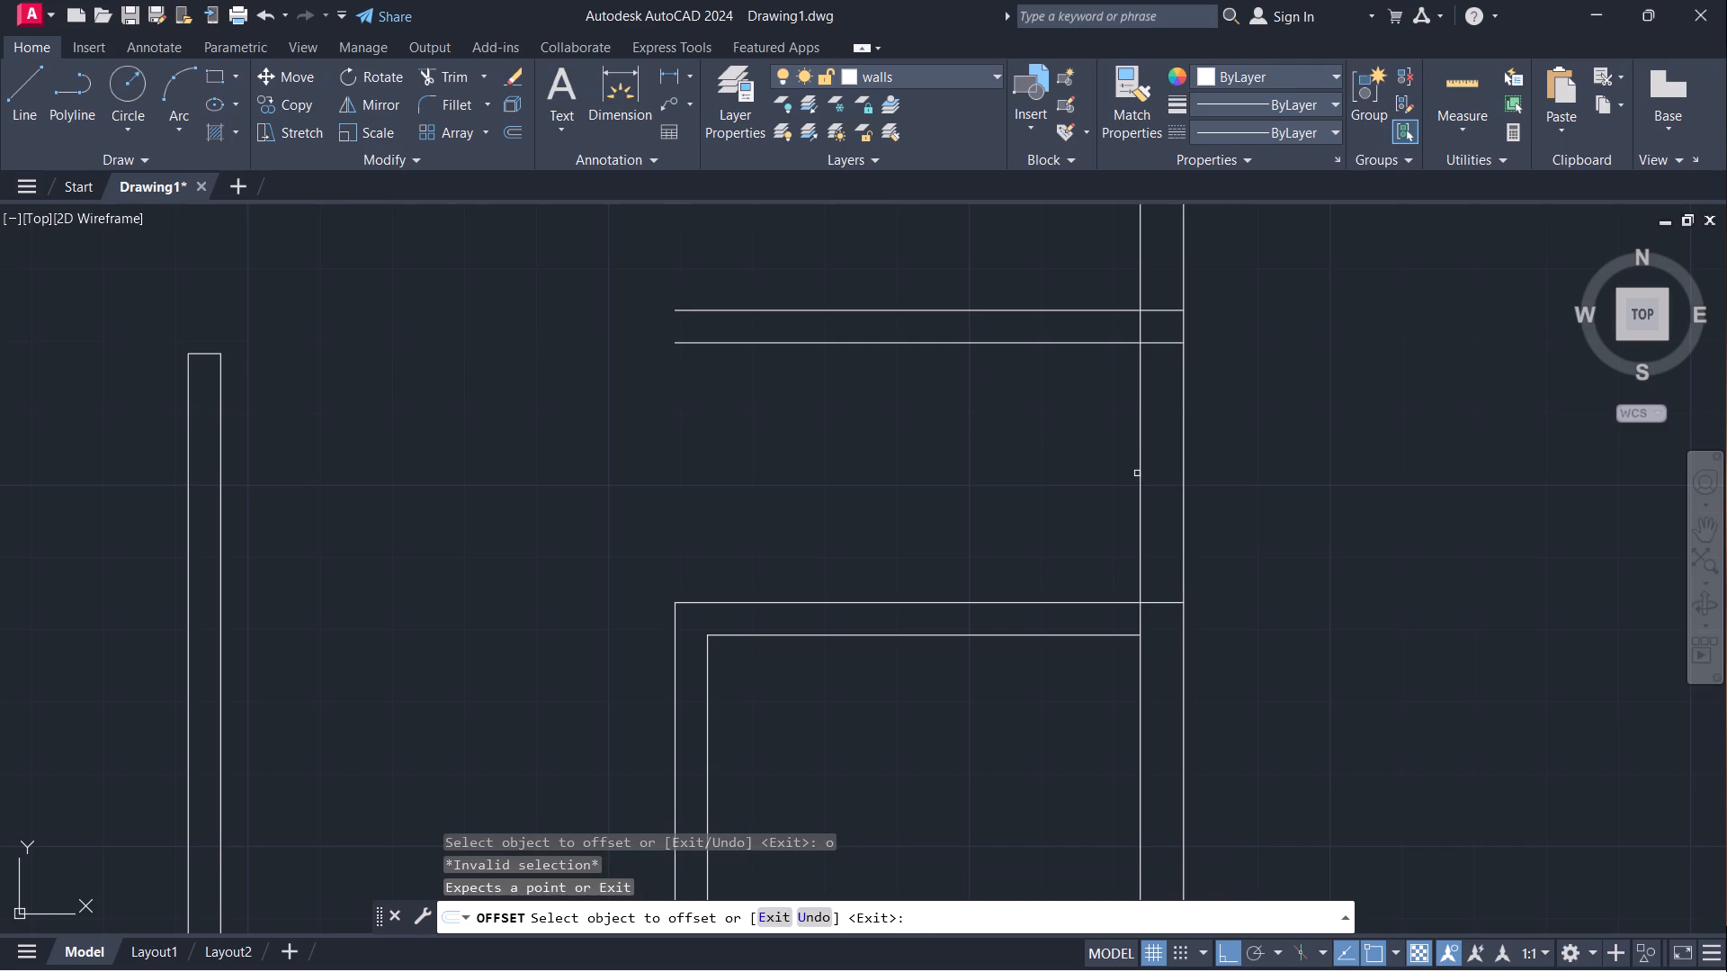
{"action": "key", "text": "Escape"}
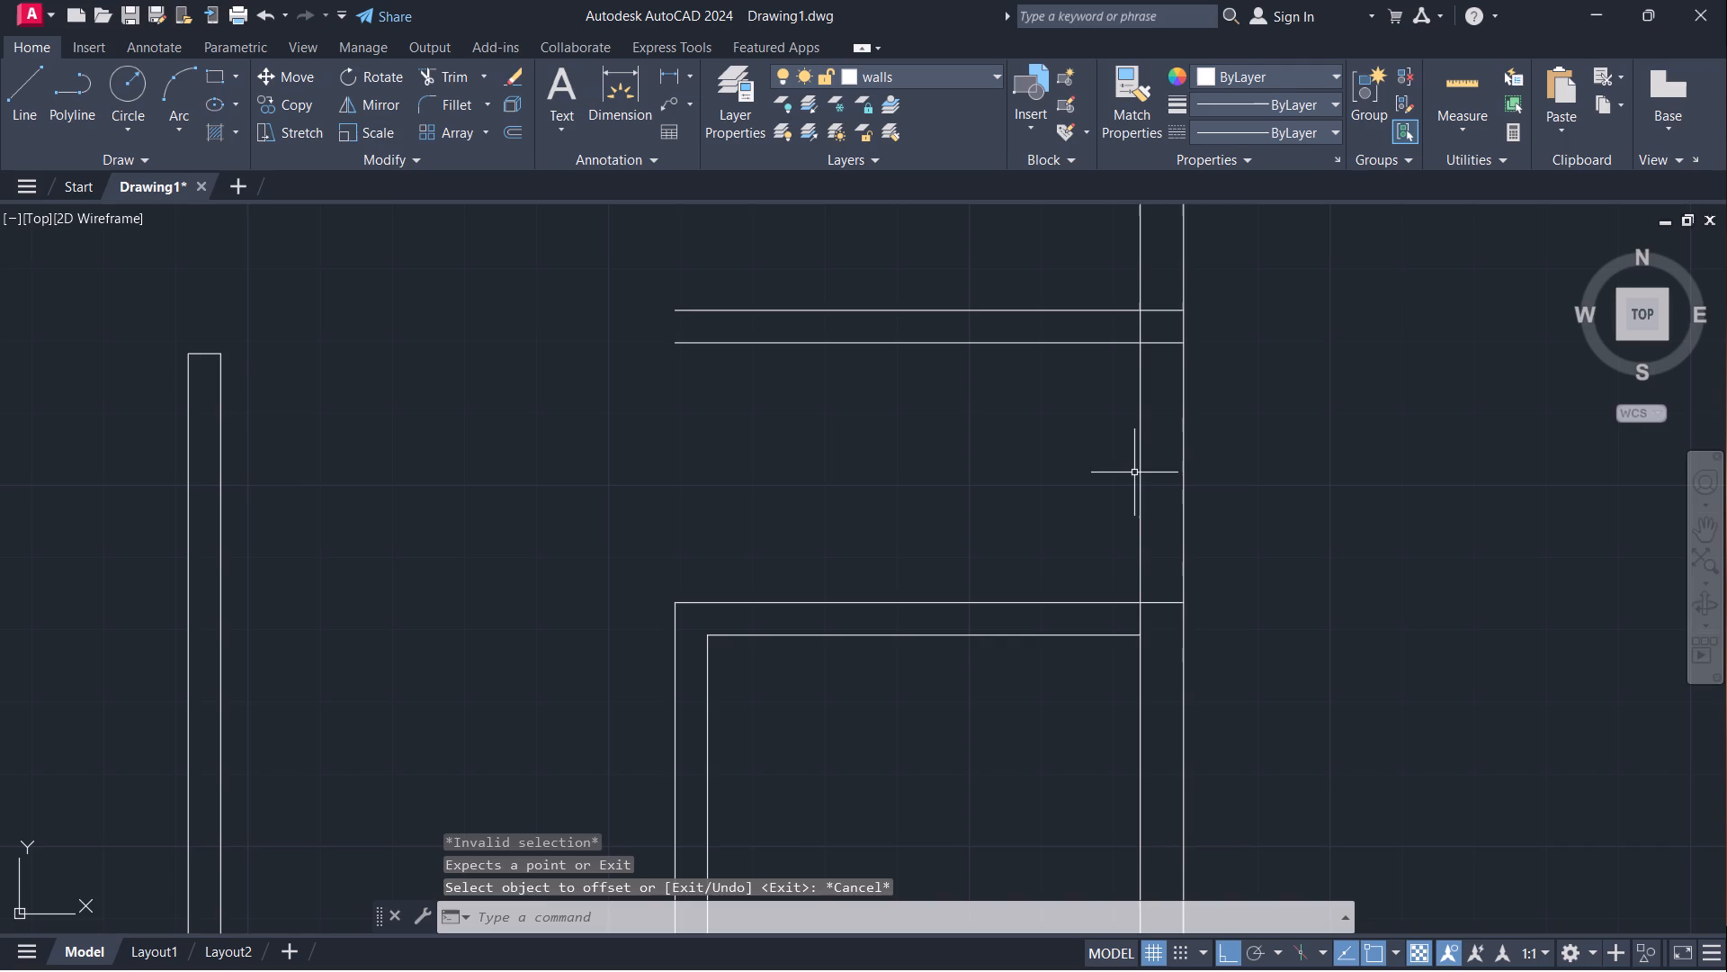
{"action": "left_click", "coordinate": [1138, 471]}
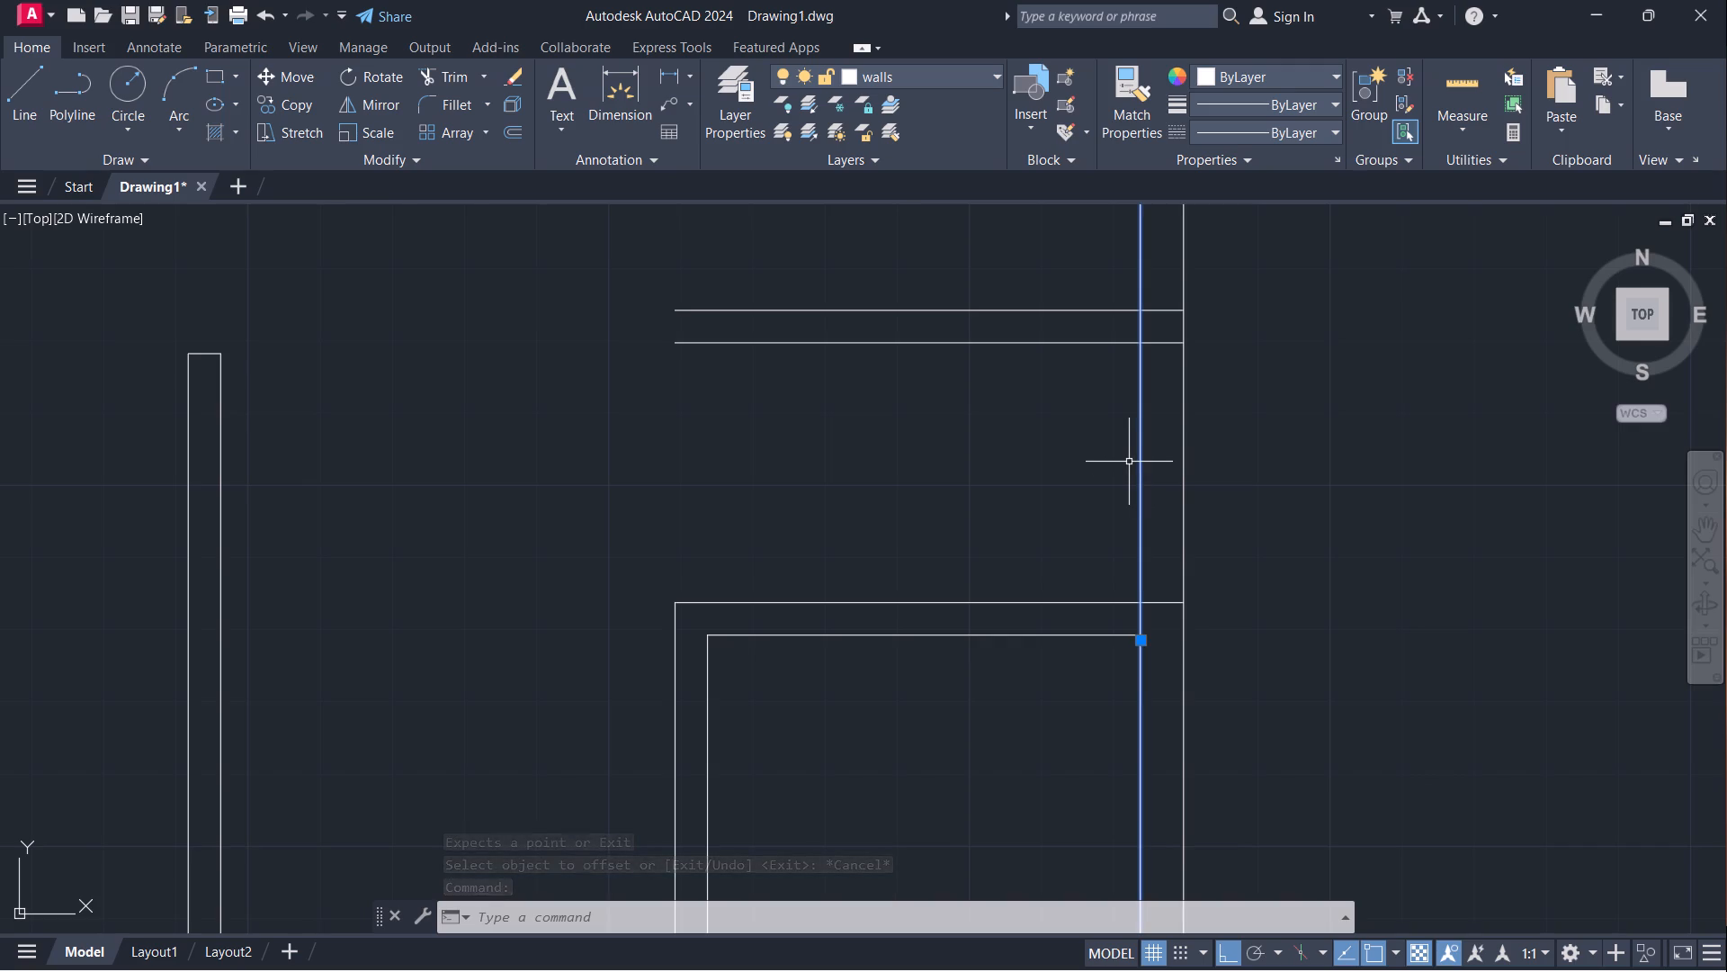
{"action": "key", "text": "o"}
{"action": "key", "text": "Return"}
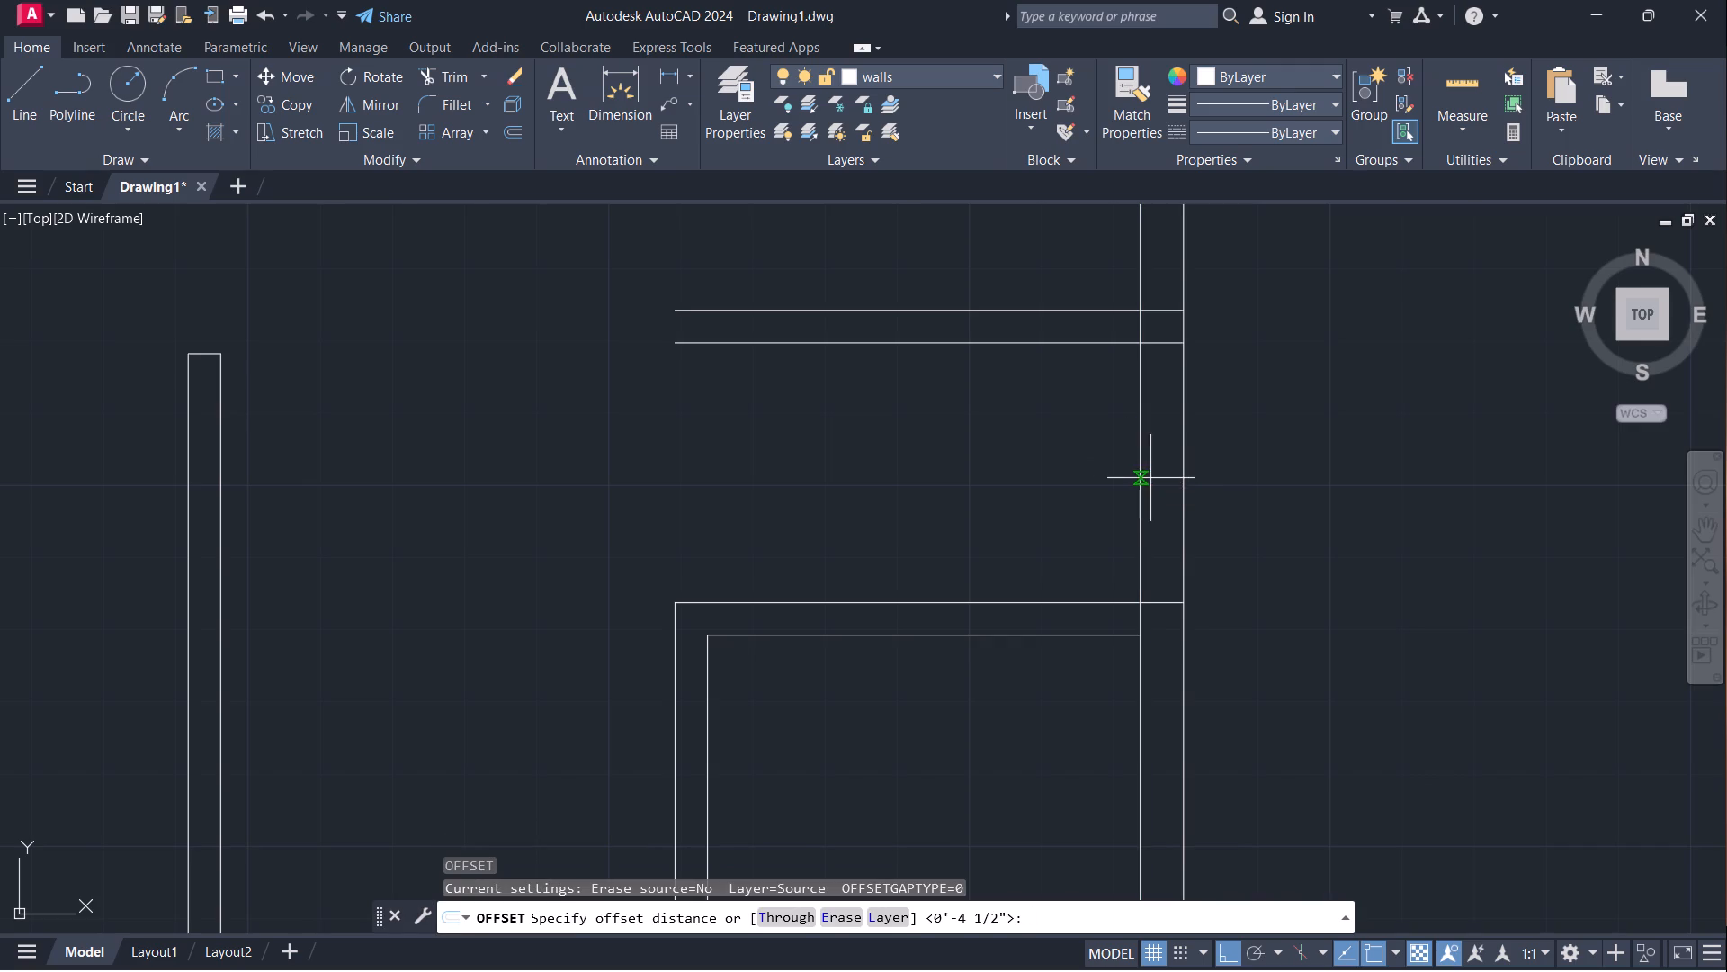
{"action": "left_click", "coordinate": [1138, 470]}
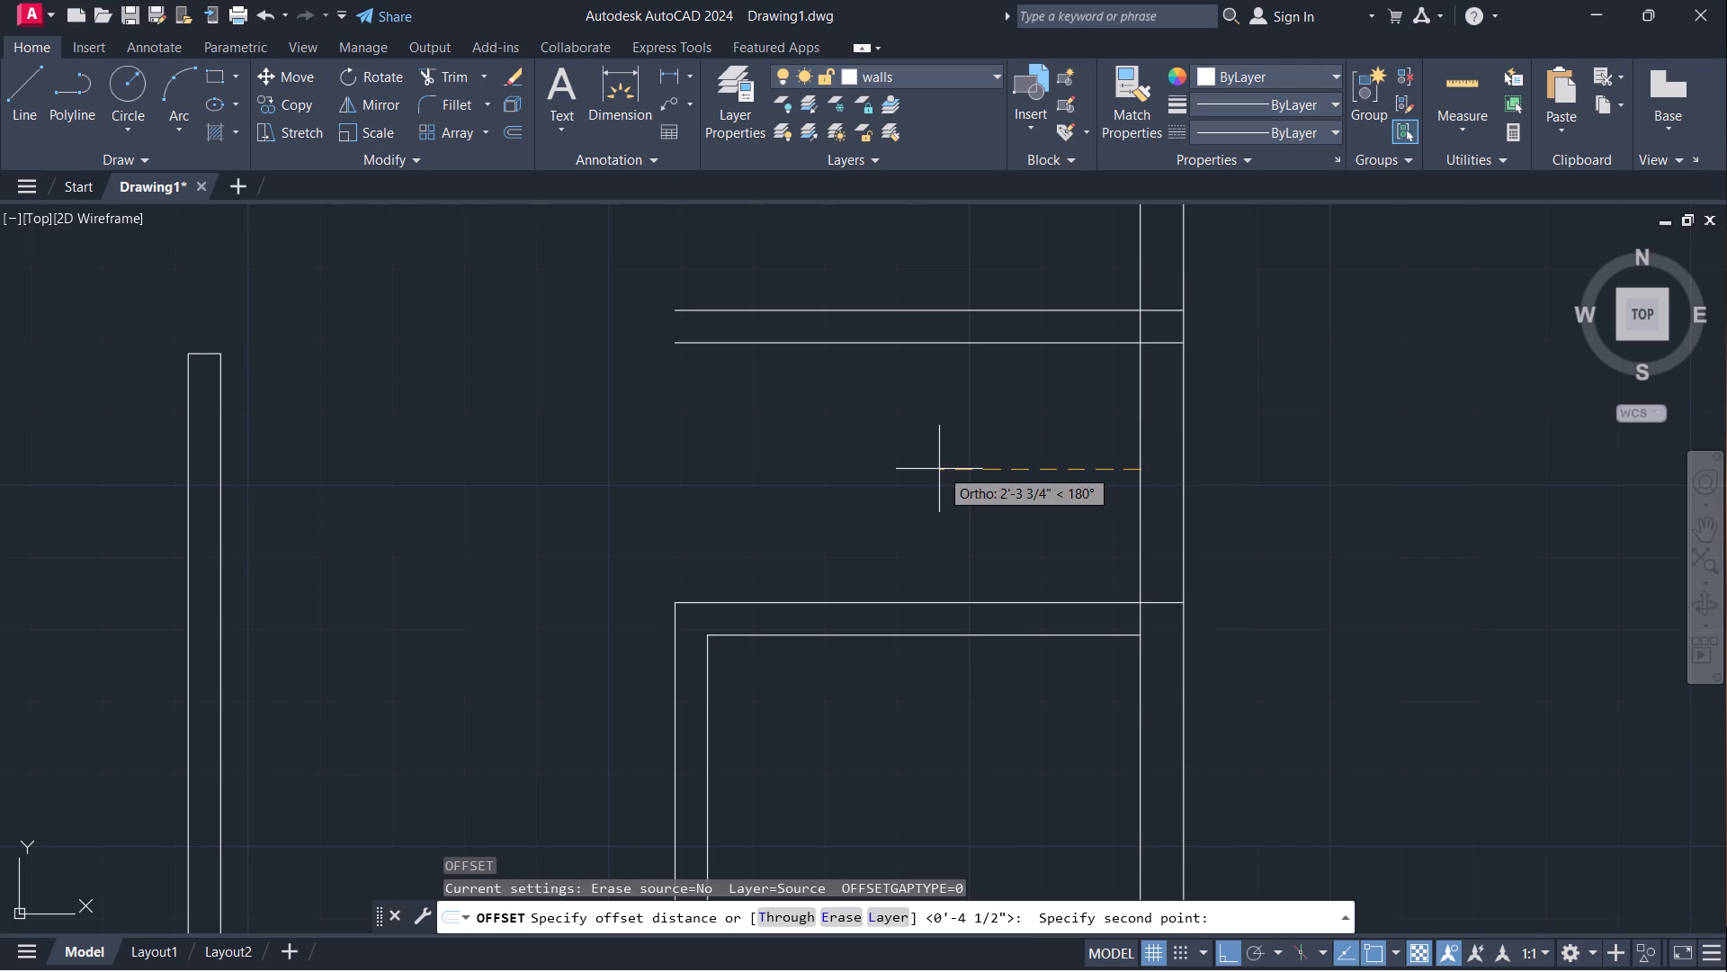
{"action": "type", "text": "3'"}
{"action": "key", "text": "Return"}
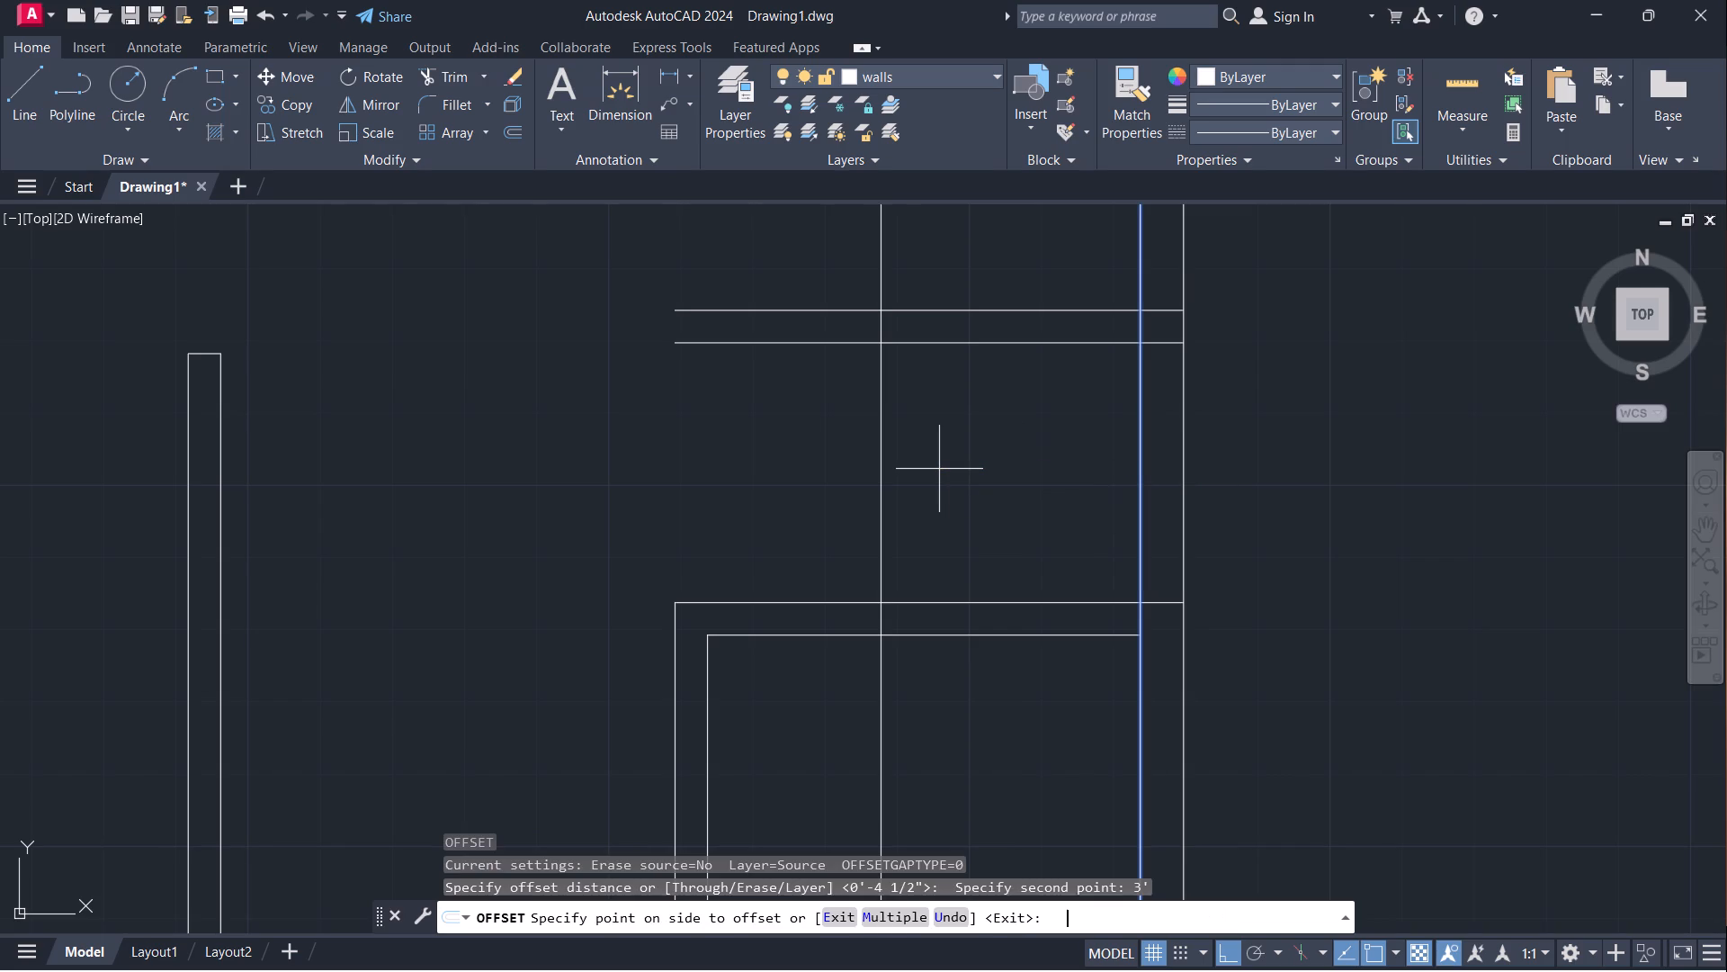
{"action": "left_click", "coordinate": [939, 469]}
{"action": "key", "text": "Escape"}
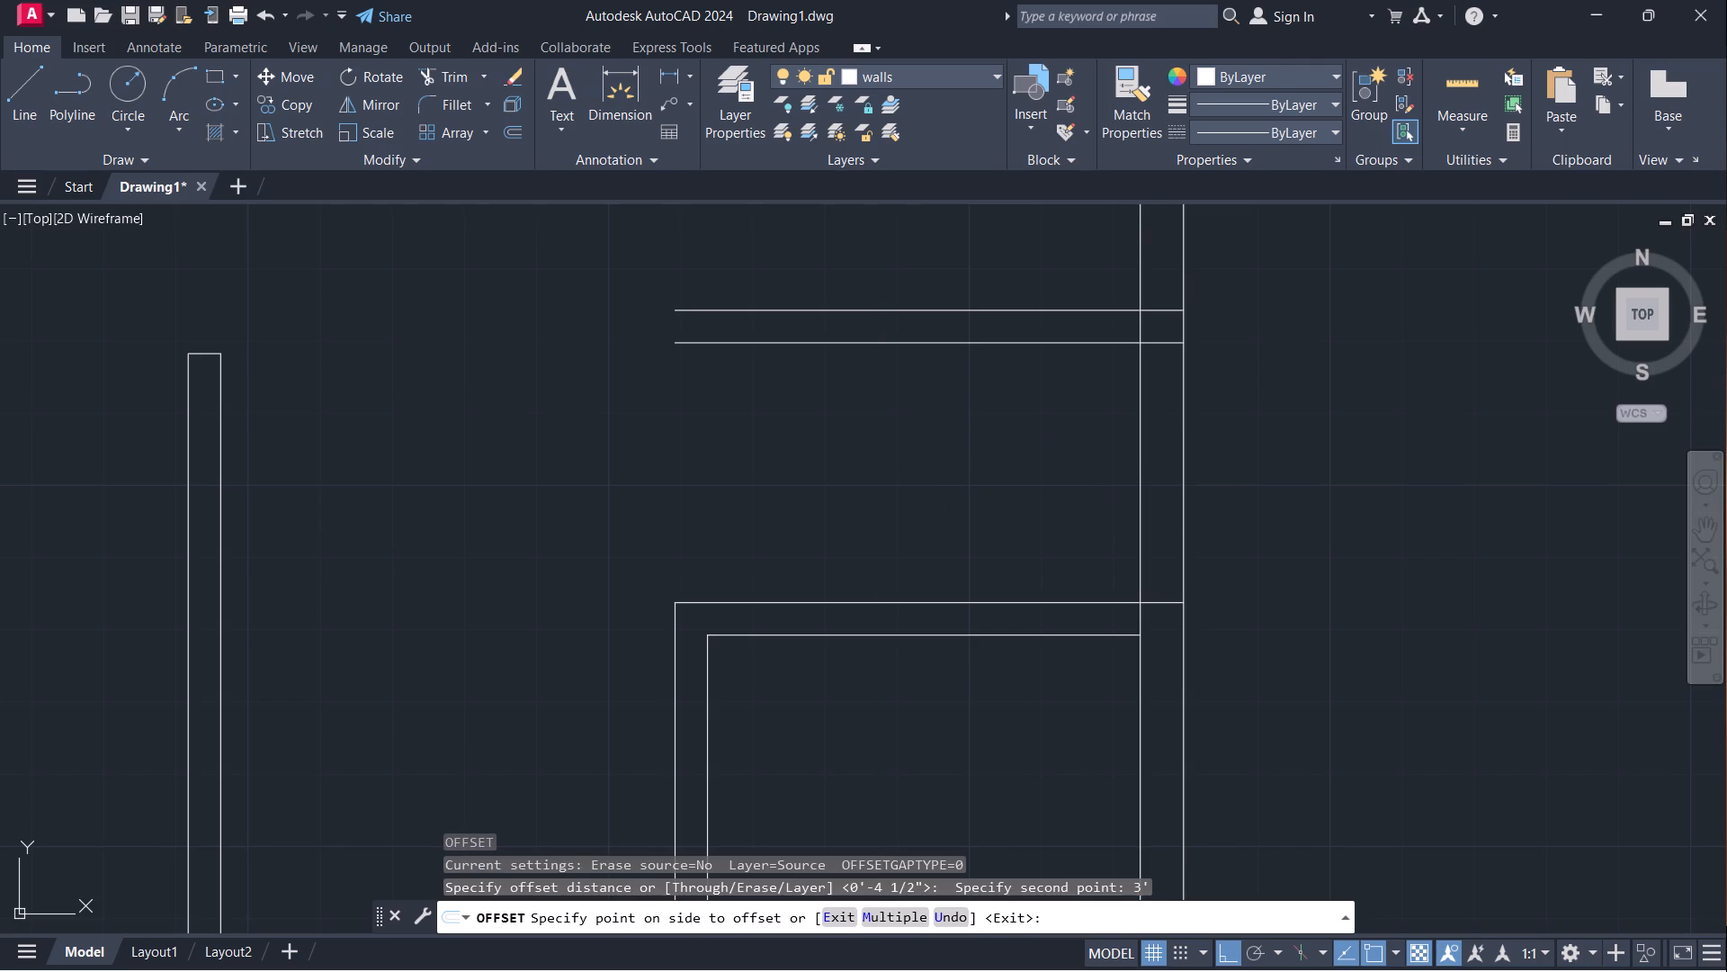
Offset the inner line of the right wall 3' inward, across the space above the lower central compartment.
{"action": "left_click", "coordinate": [1139, 472]}
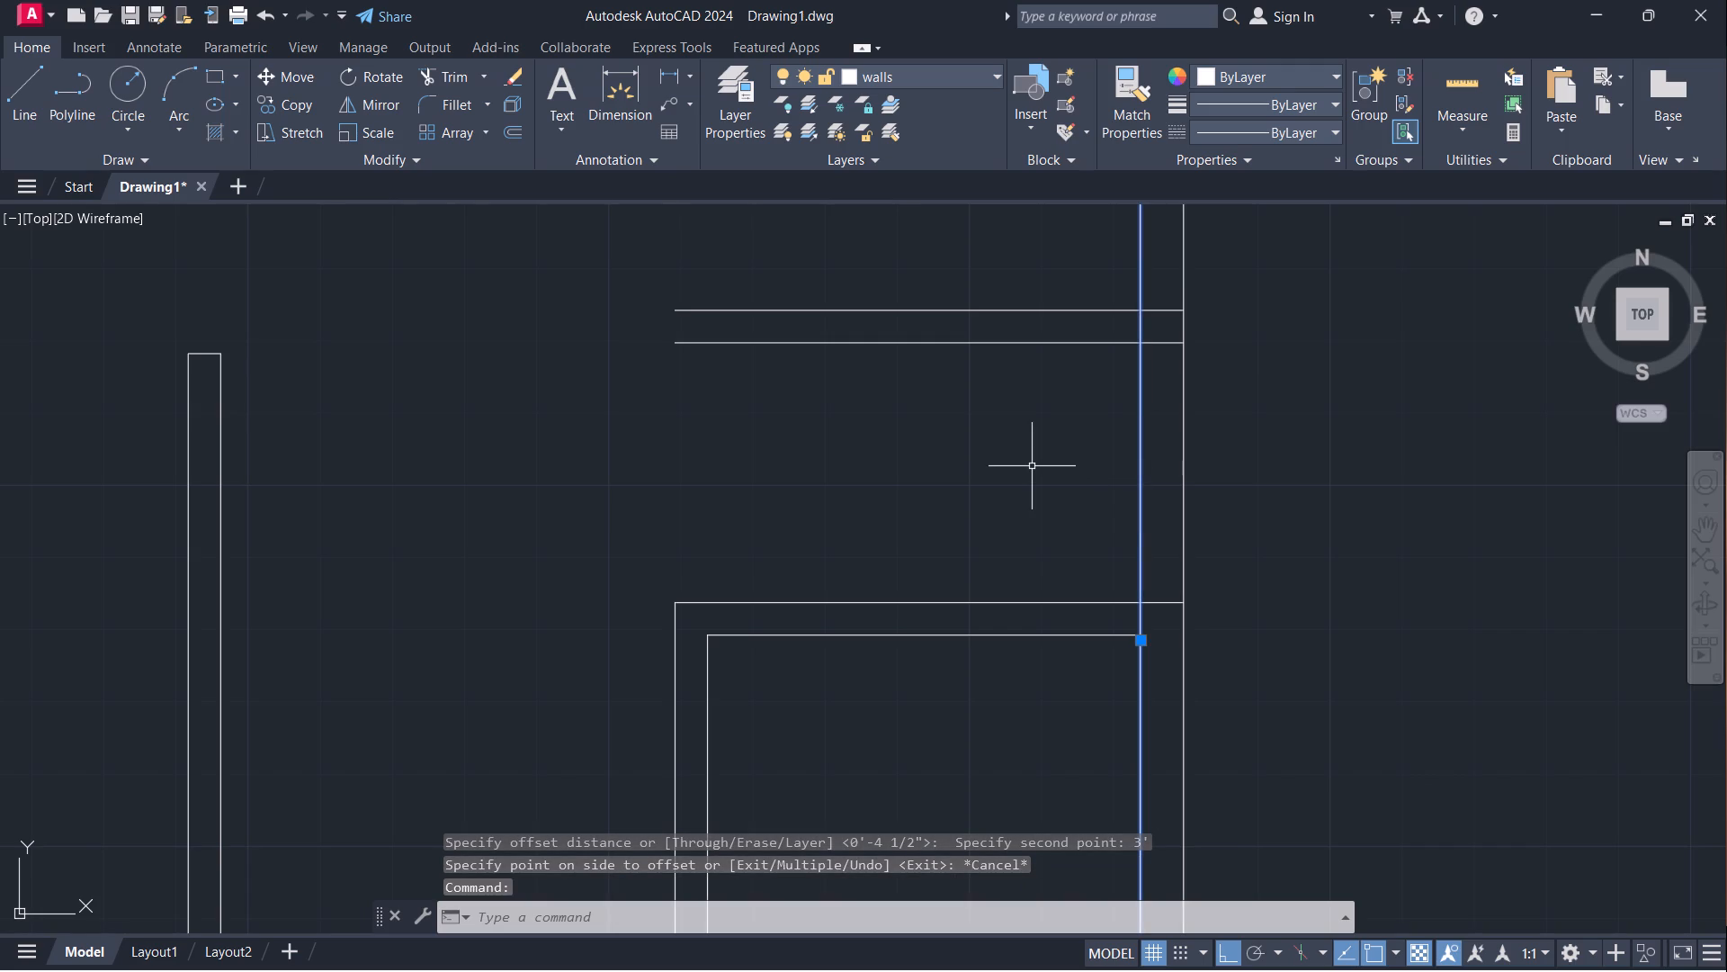
{"action": "key", "text": "o"}
{"action": "key", "text": "Return"}
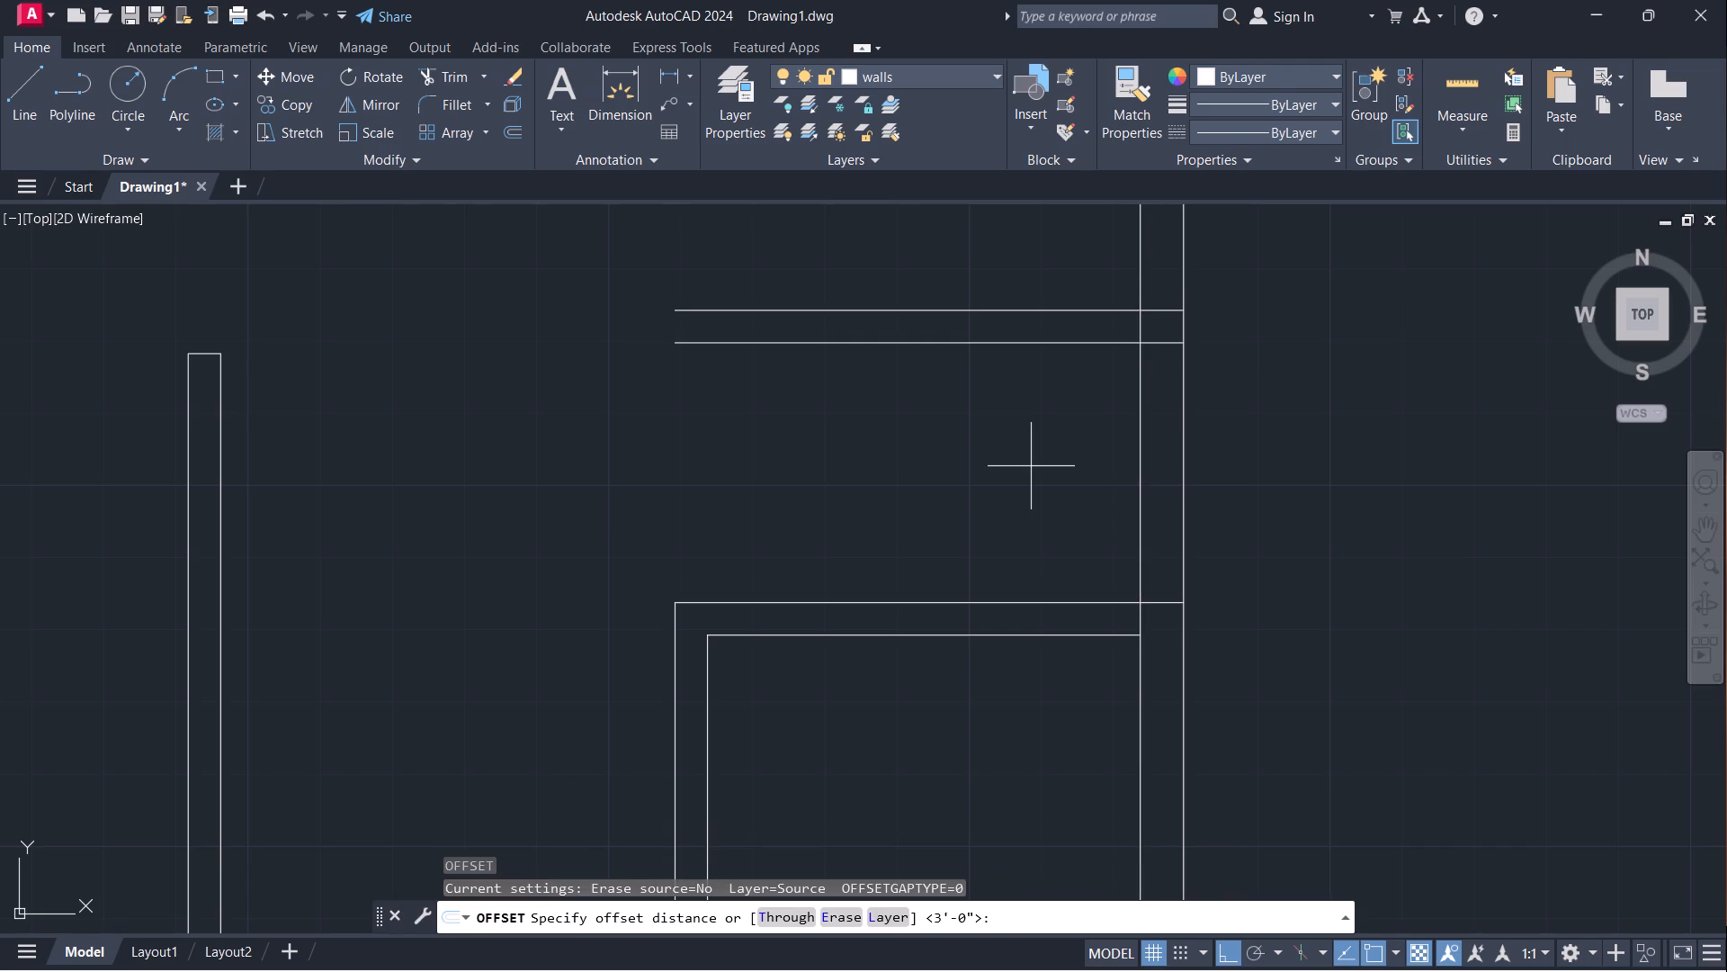
{"action": "left_click", "coordinate": [1139, 490]}
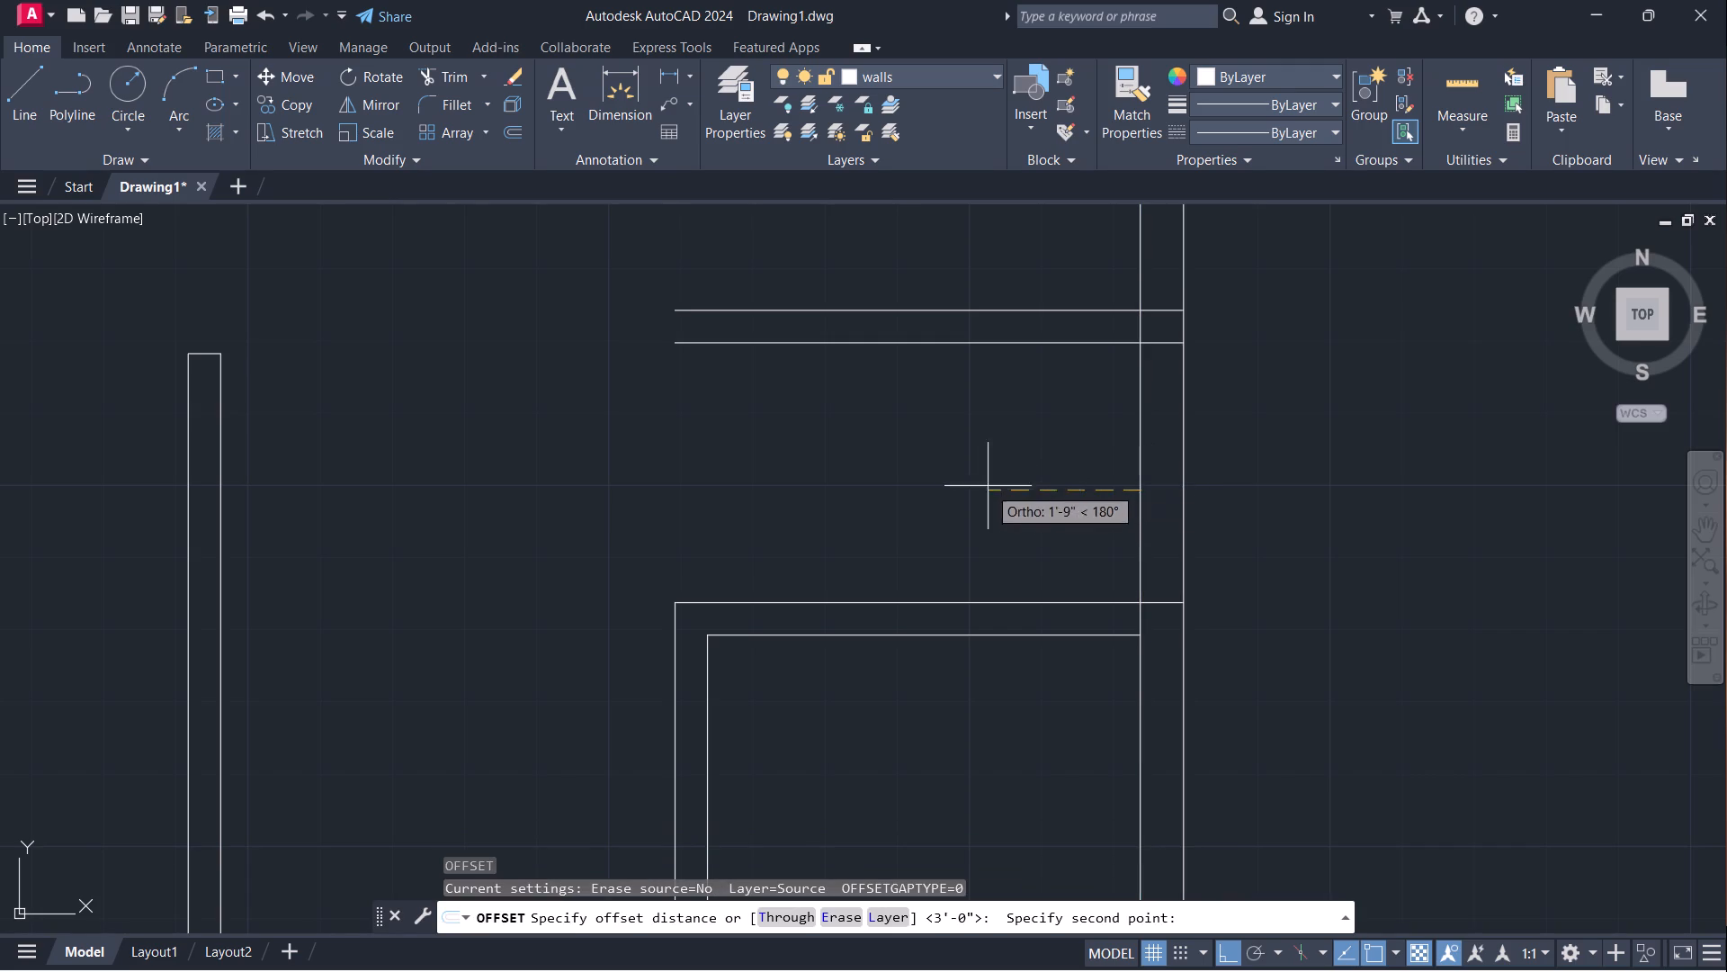
{"action": "type", "text": "3'"}
{"action": "key", "text": "Return"}
{"action": "left_click", "coordinate": [827, 487]}
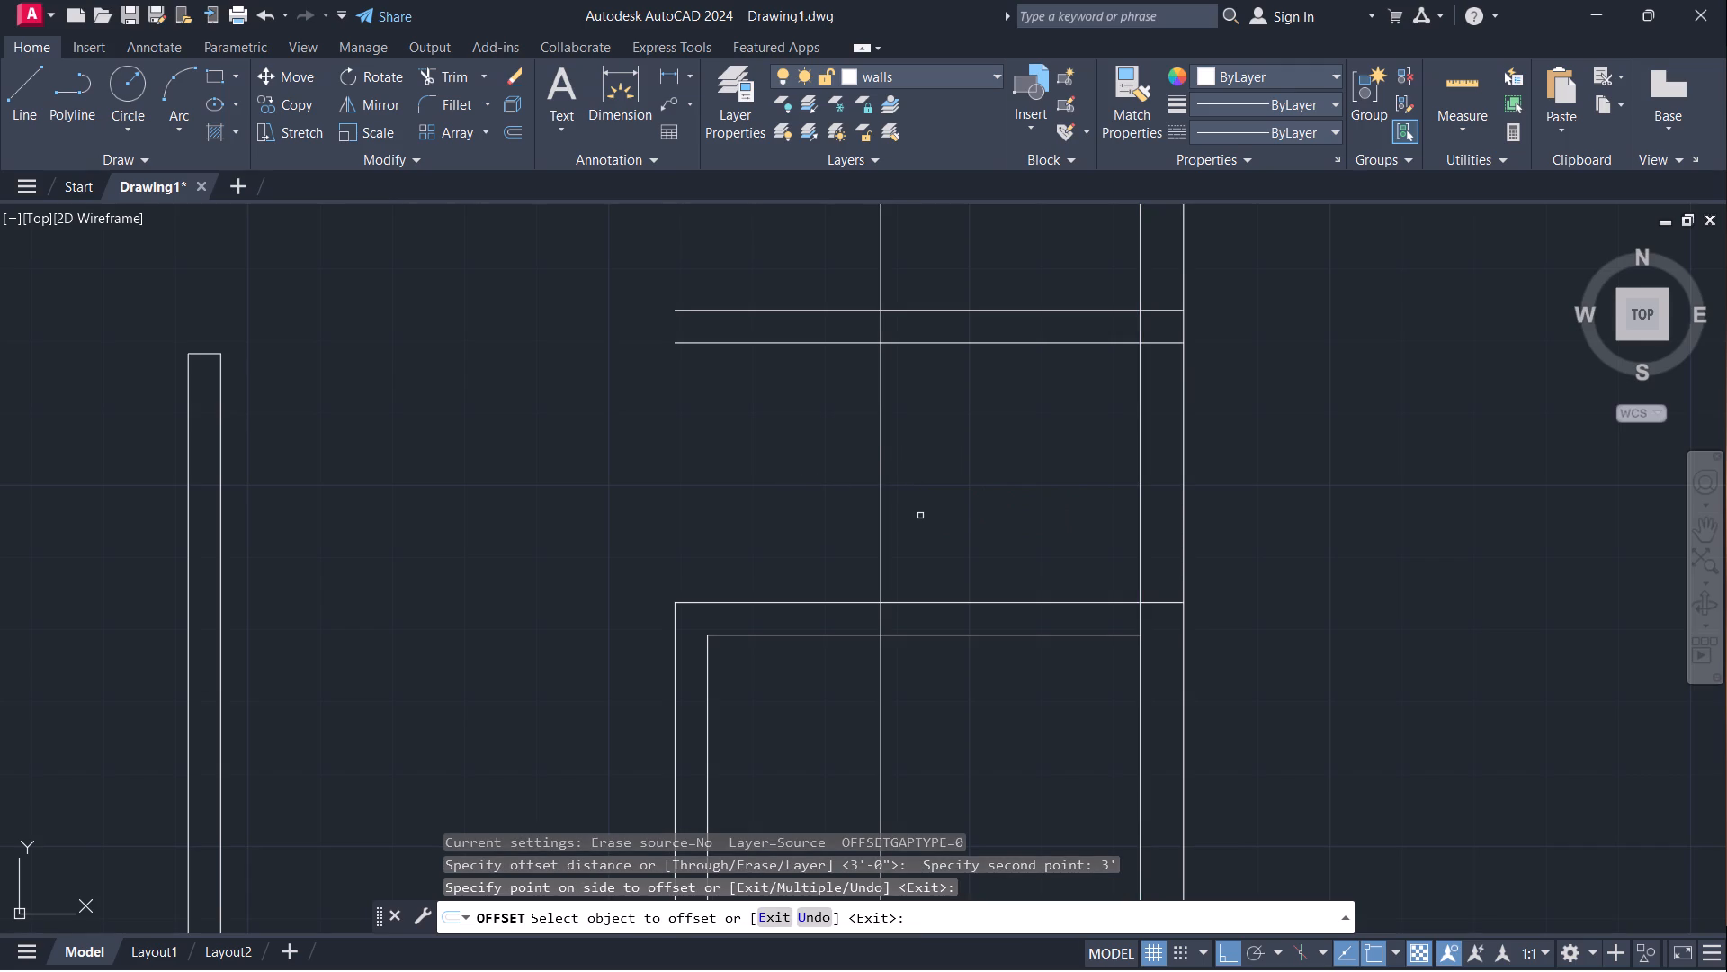
{"action": "type", "text": "tr"}
{"action": "key", "text": "Return"}
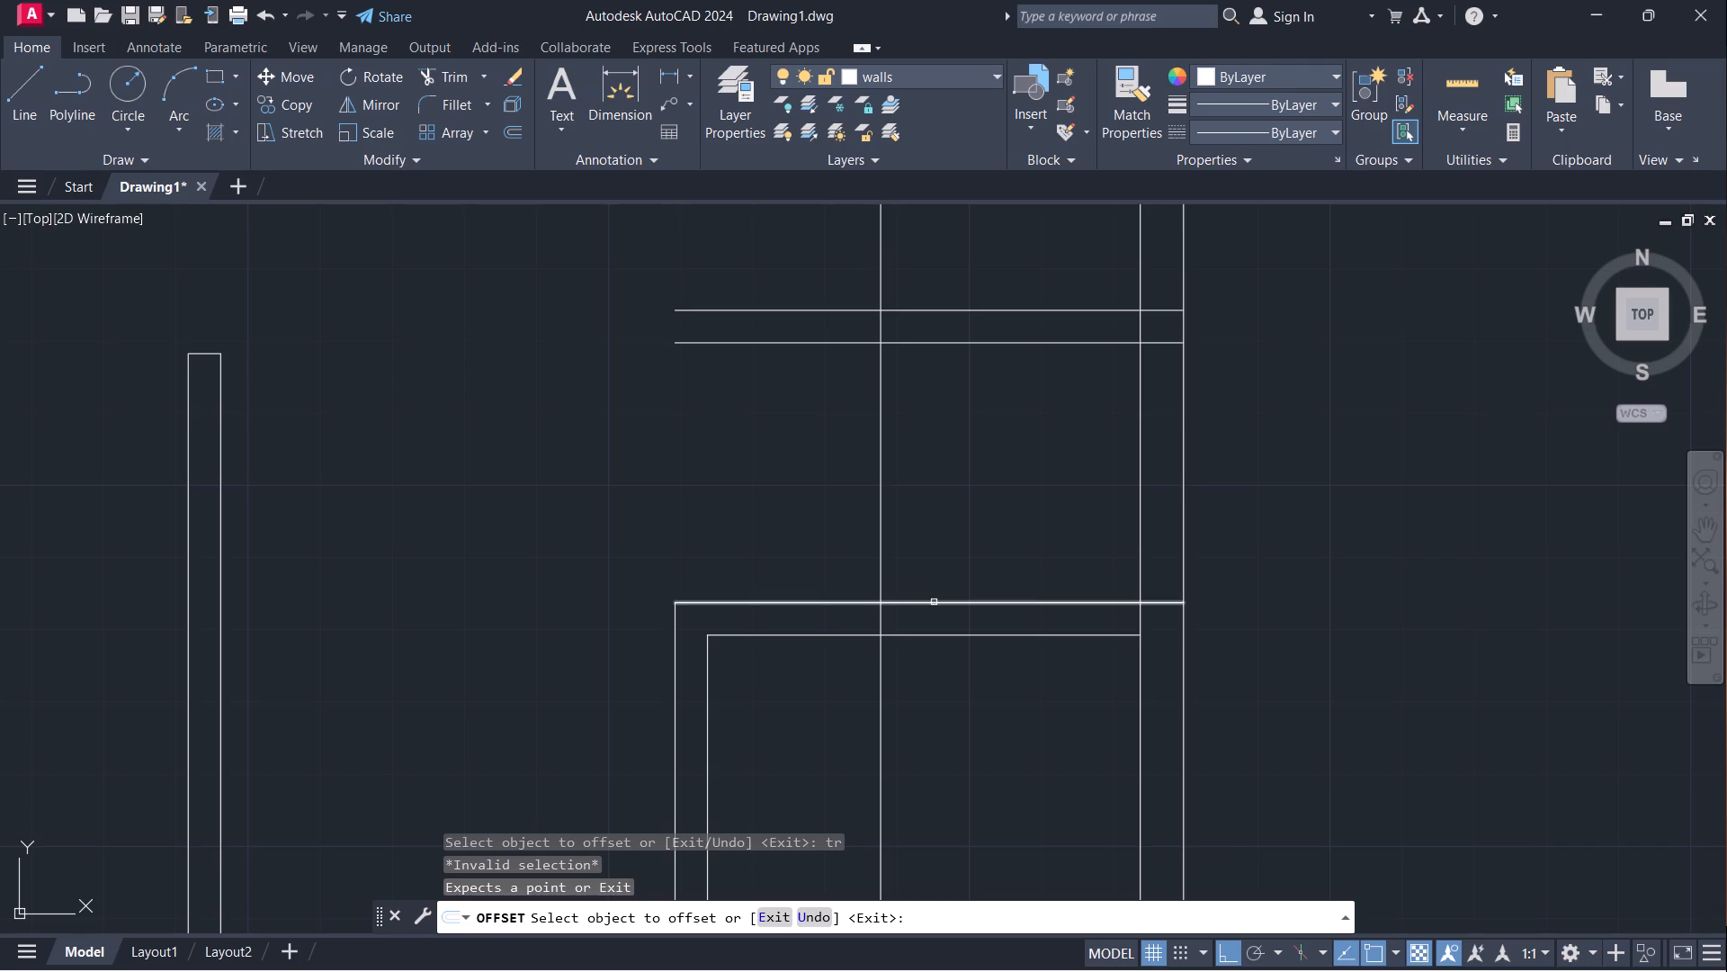
{"action": "key", "text": "Escape"}
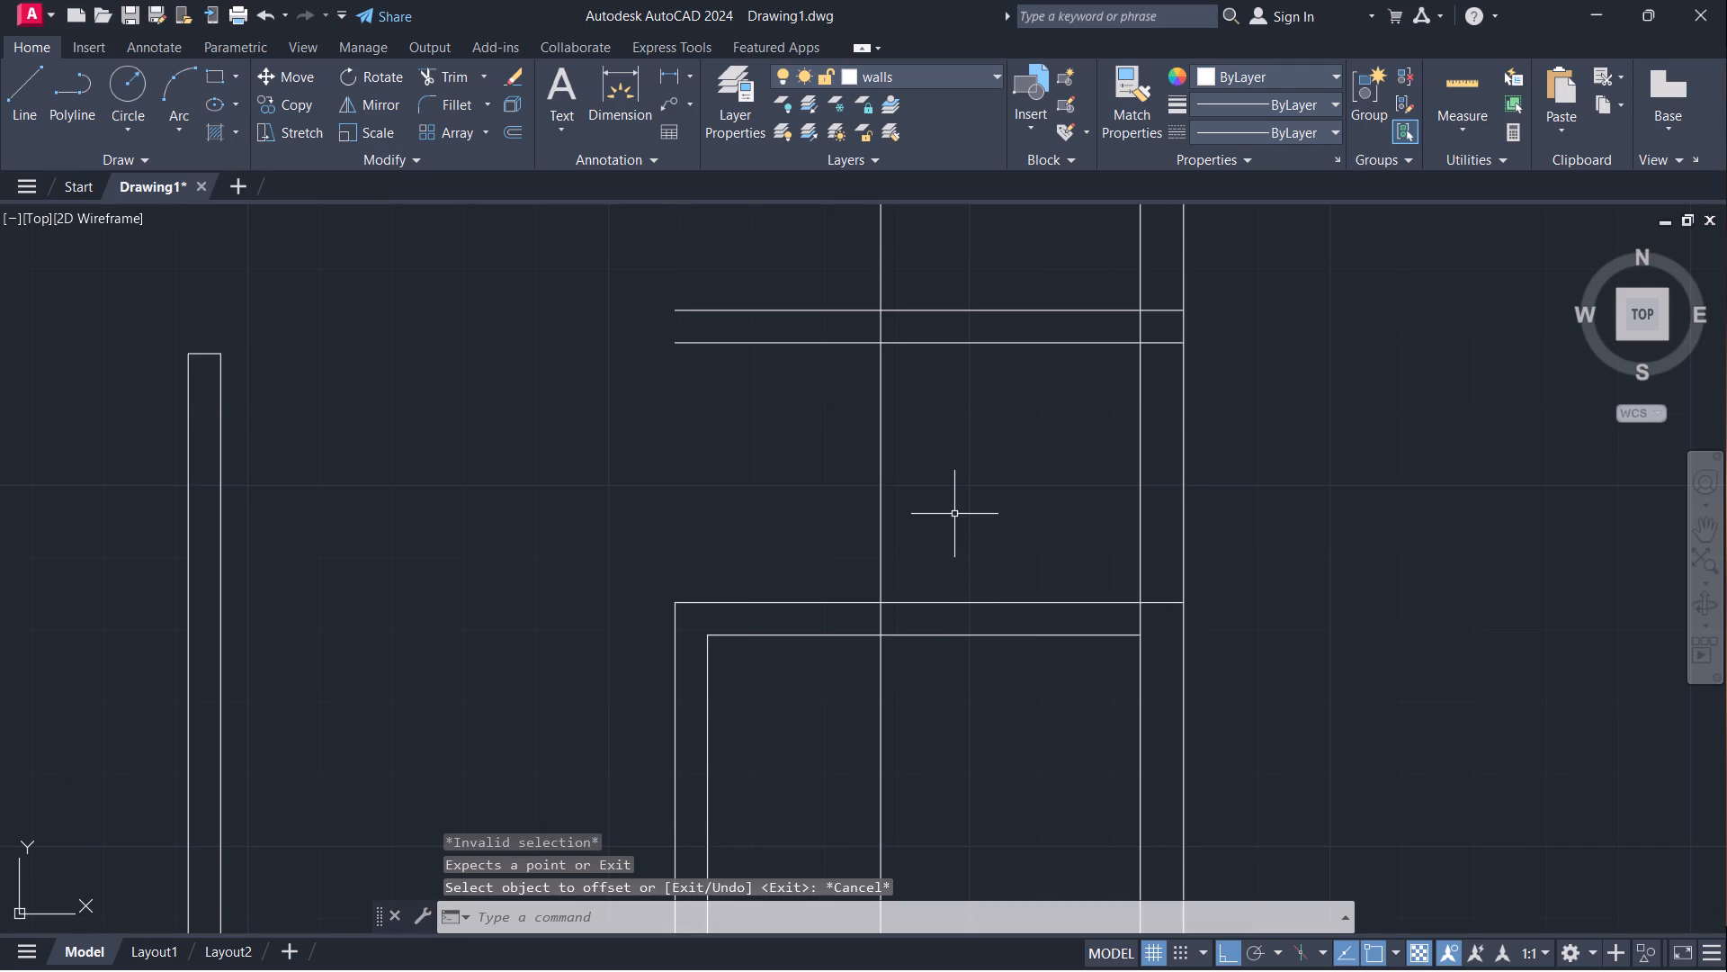
Trim the new vertical line above the upper wall's top line and below the compartment's inner top line.
{"action": "type", "text": "tr"}
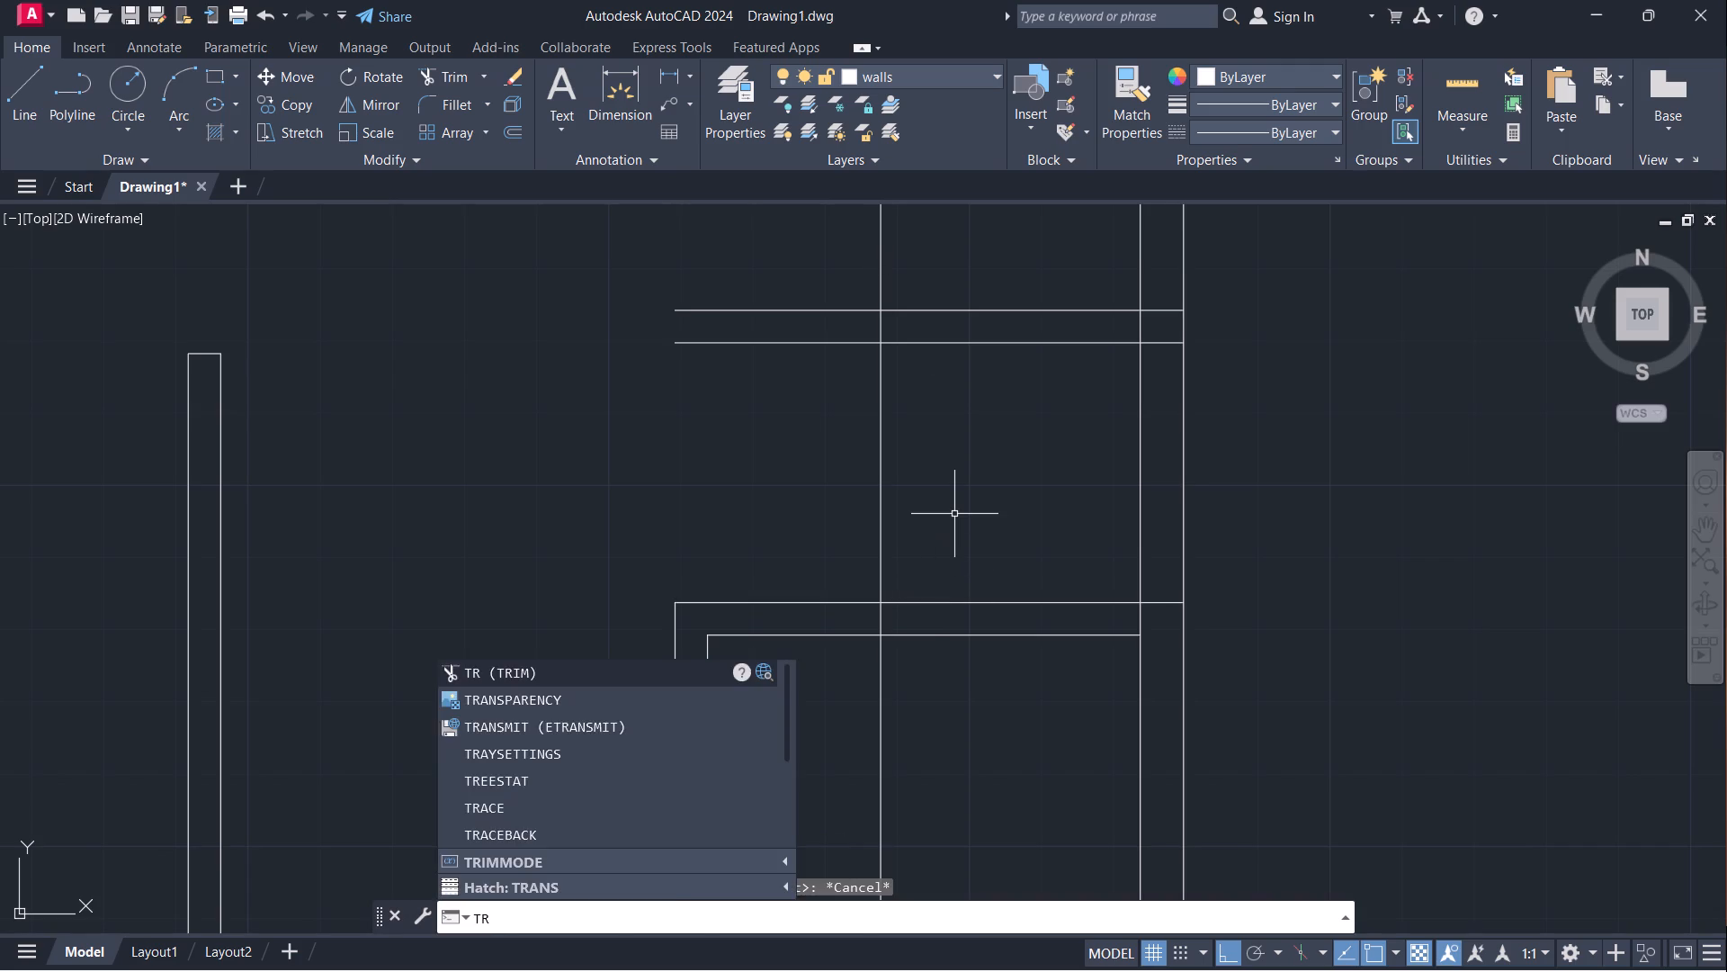
{"action": "key", "text": "Return"}
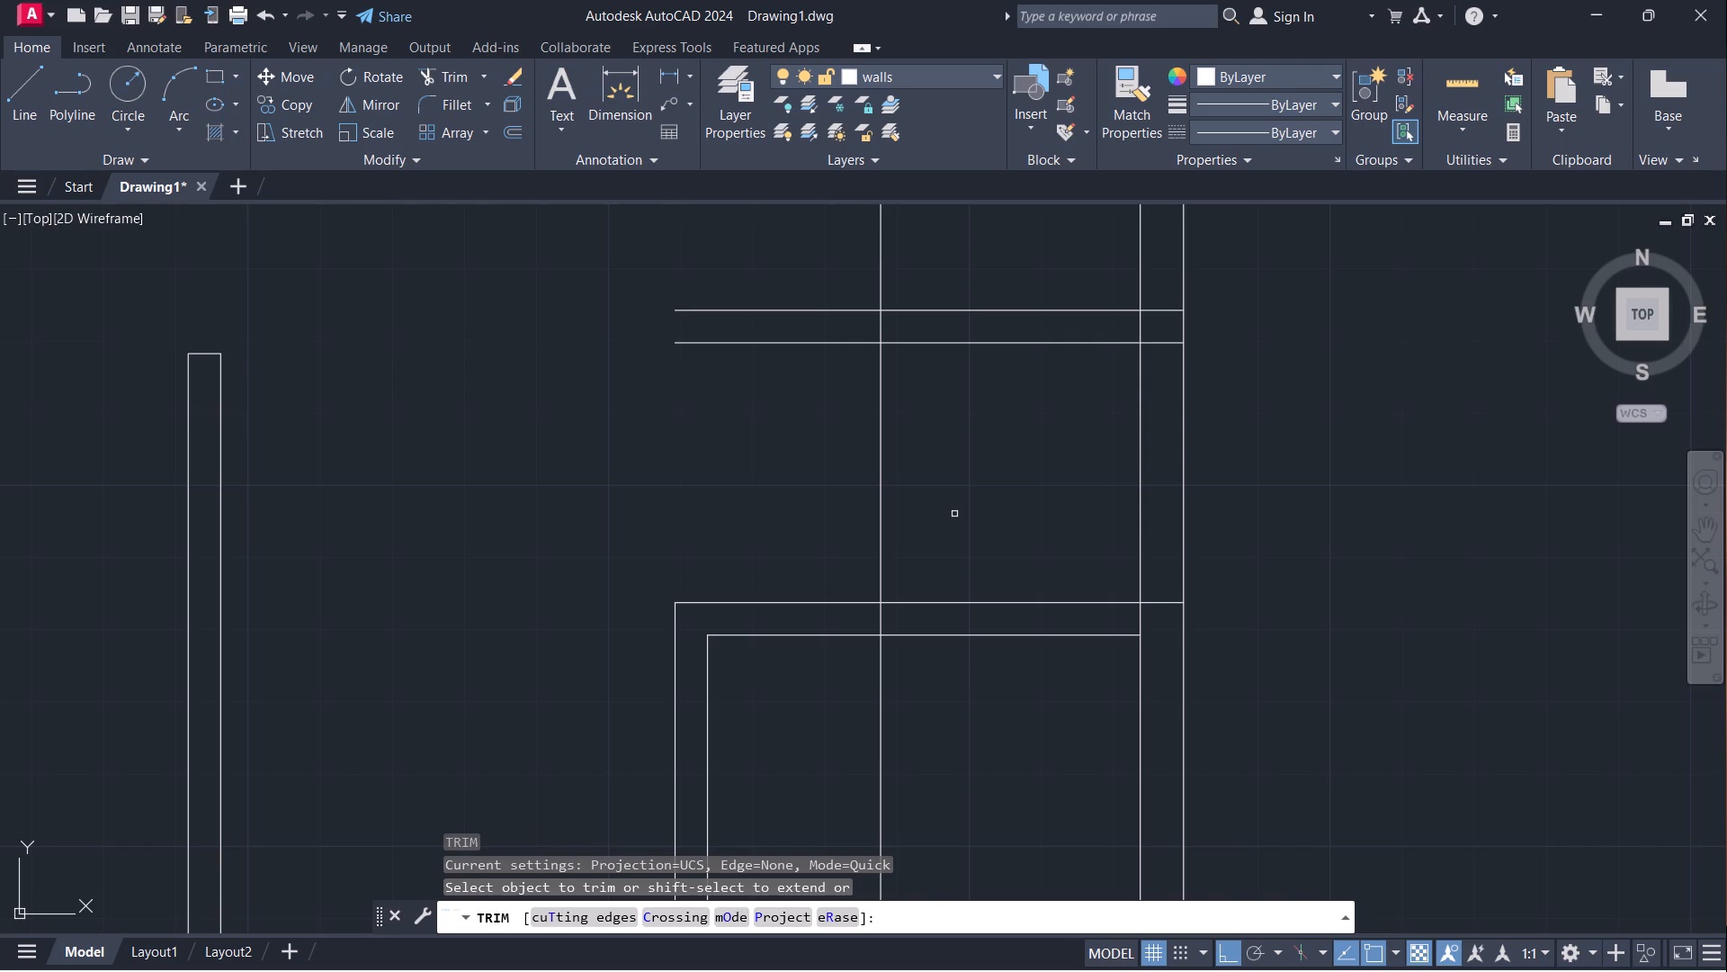
{"action": "left_click", "coordinate": [882, 270]}
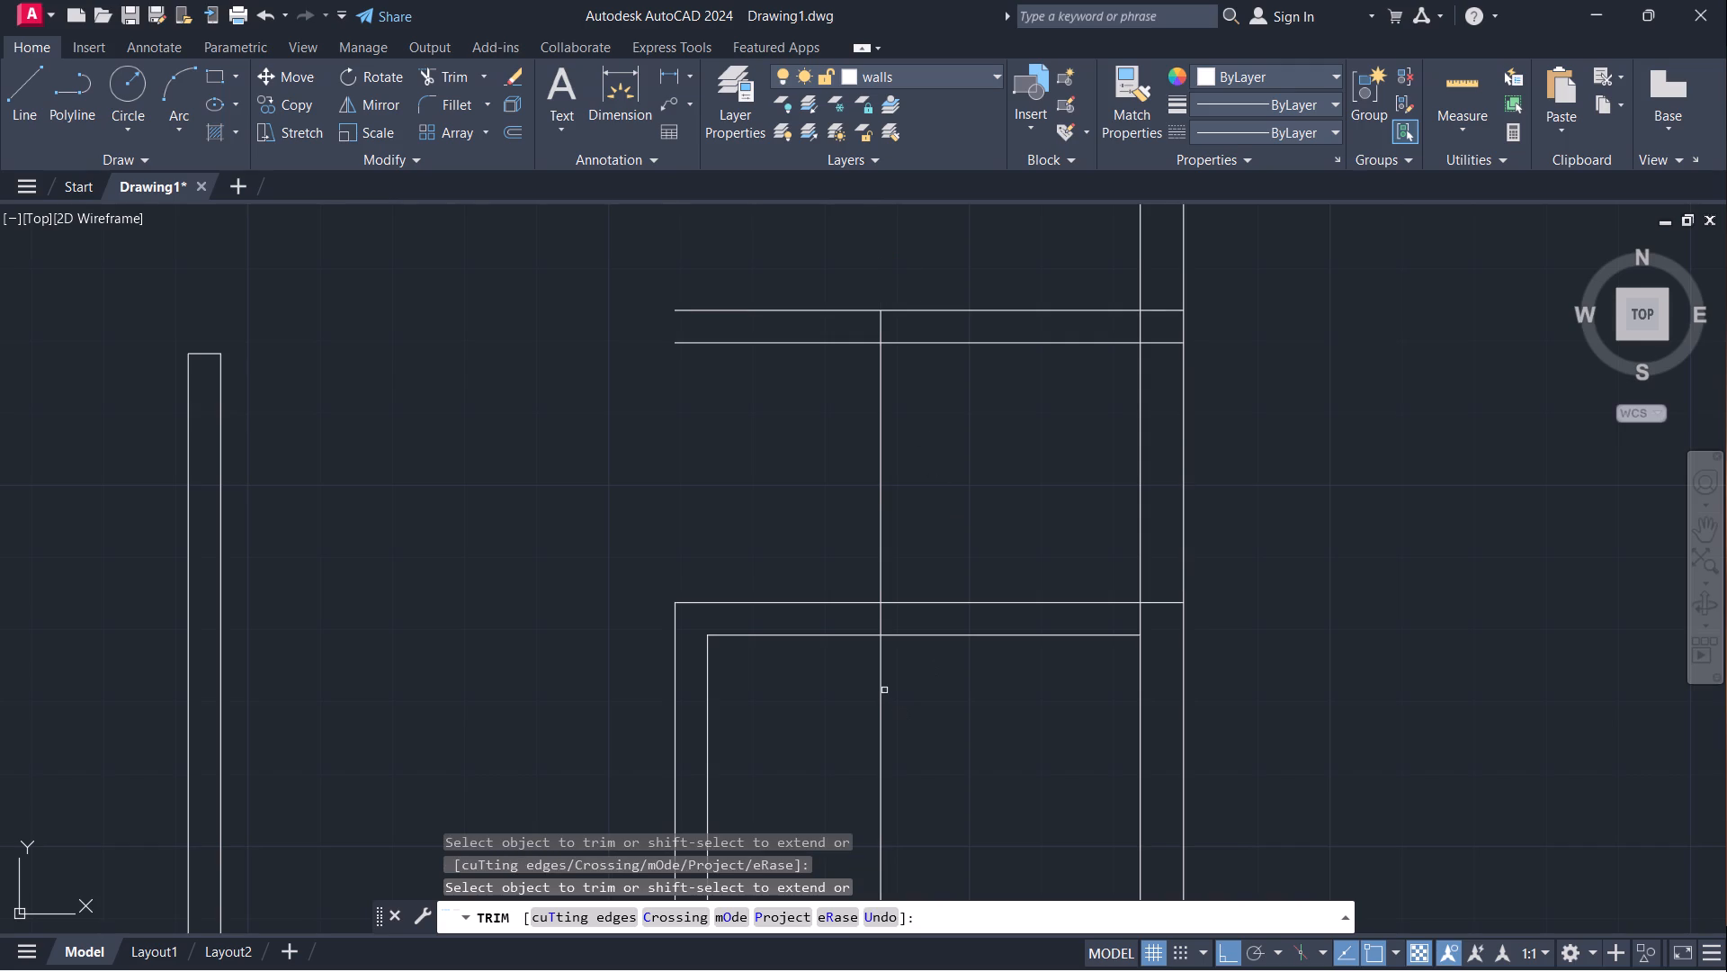
{"action": "left_click", "coordinate": [881, 688]}
{"action": "key", "text": "Escape"}
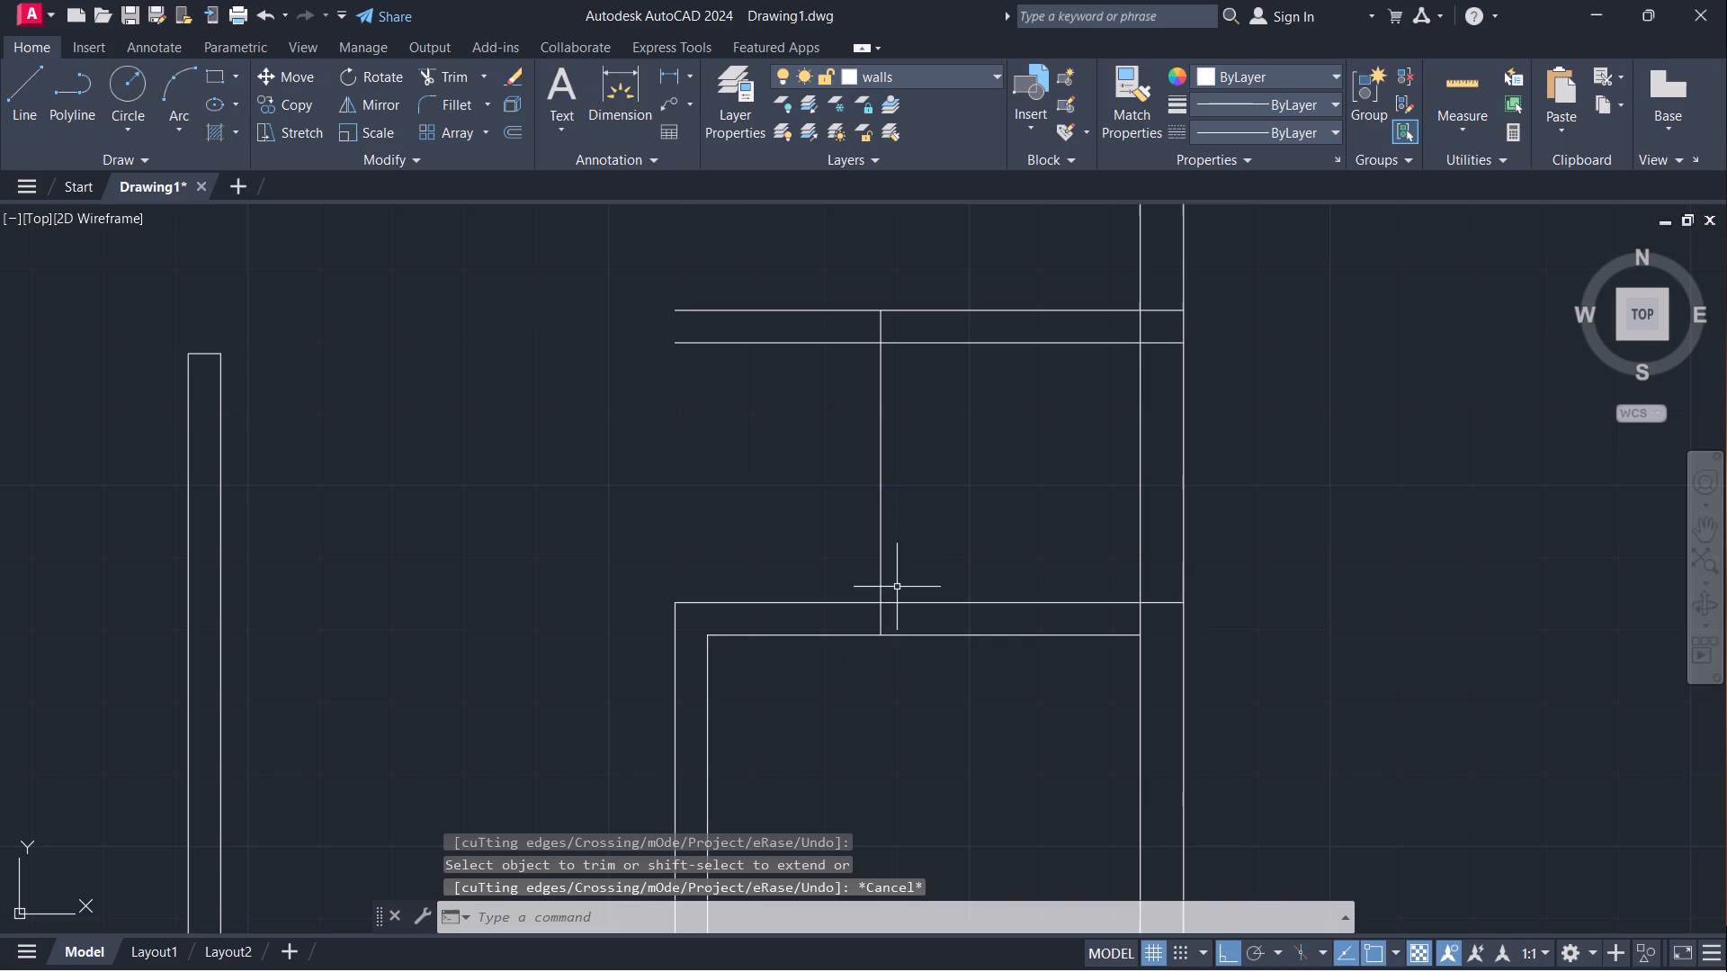
Offset the new vertical line above the lower central compartment 4.5" to the left to give the wall its thickness.
{"action": "left_click", "coordinate": [879, 518]}
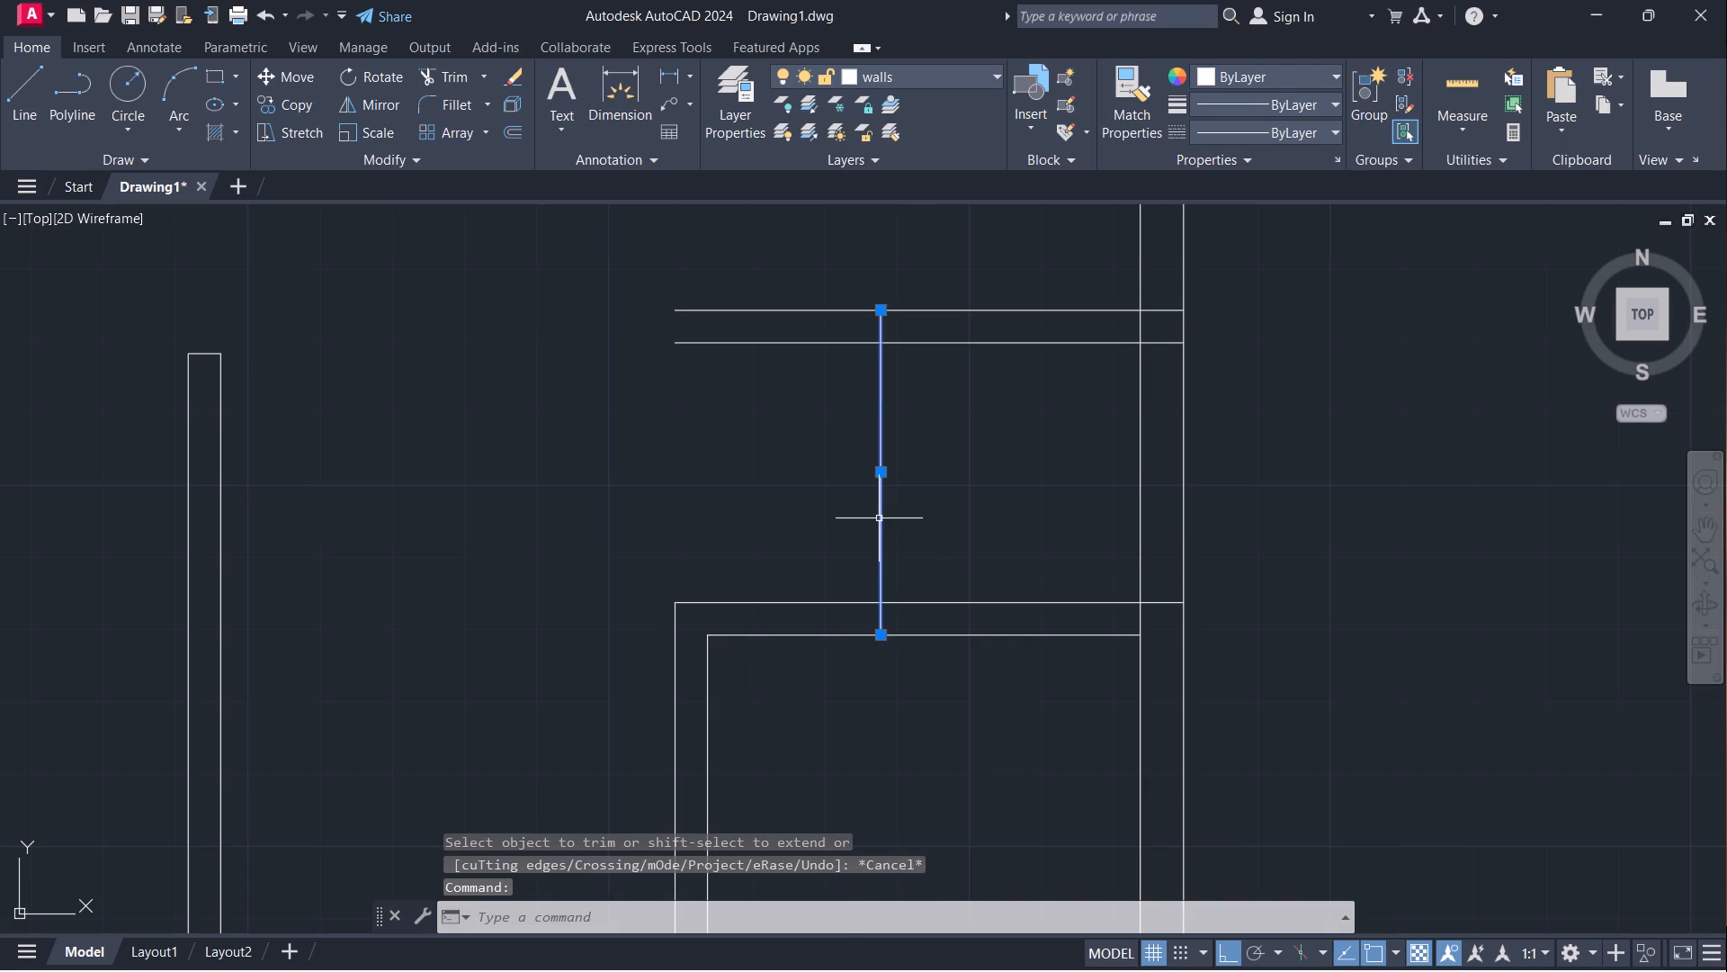
{"action": "key", "text": "o"}
{"action": "key", "text": "Return"}
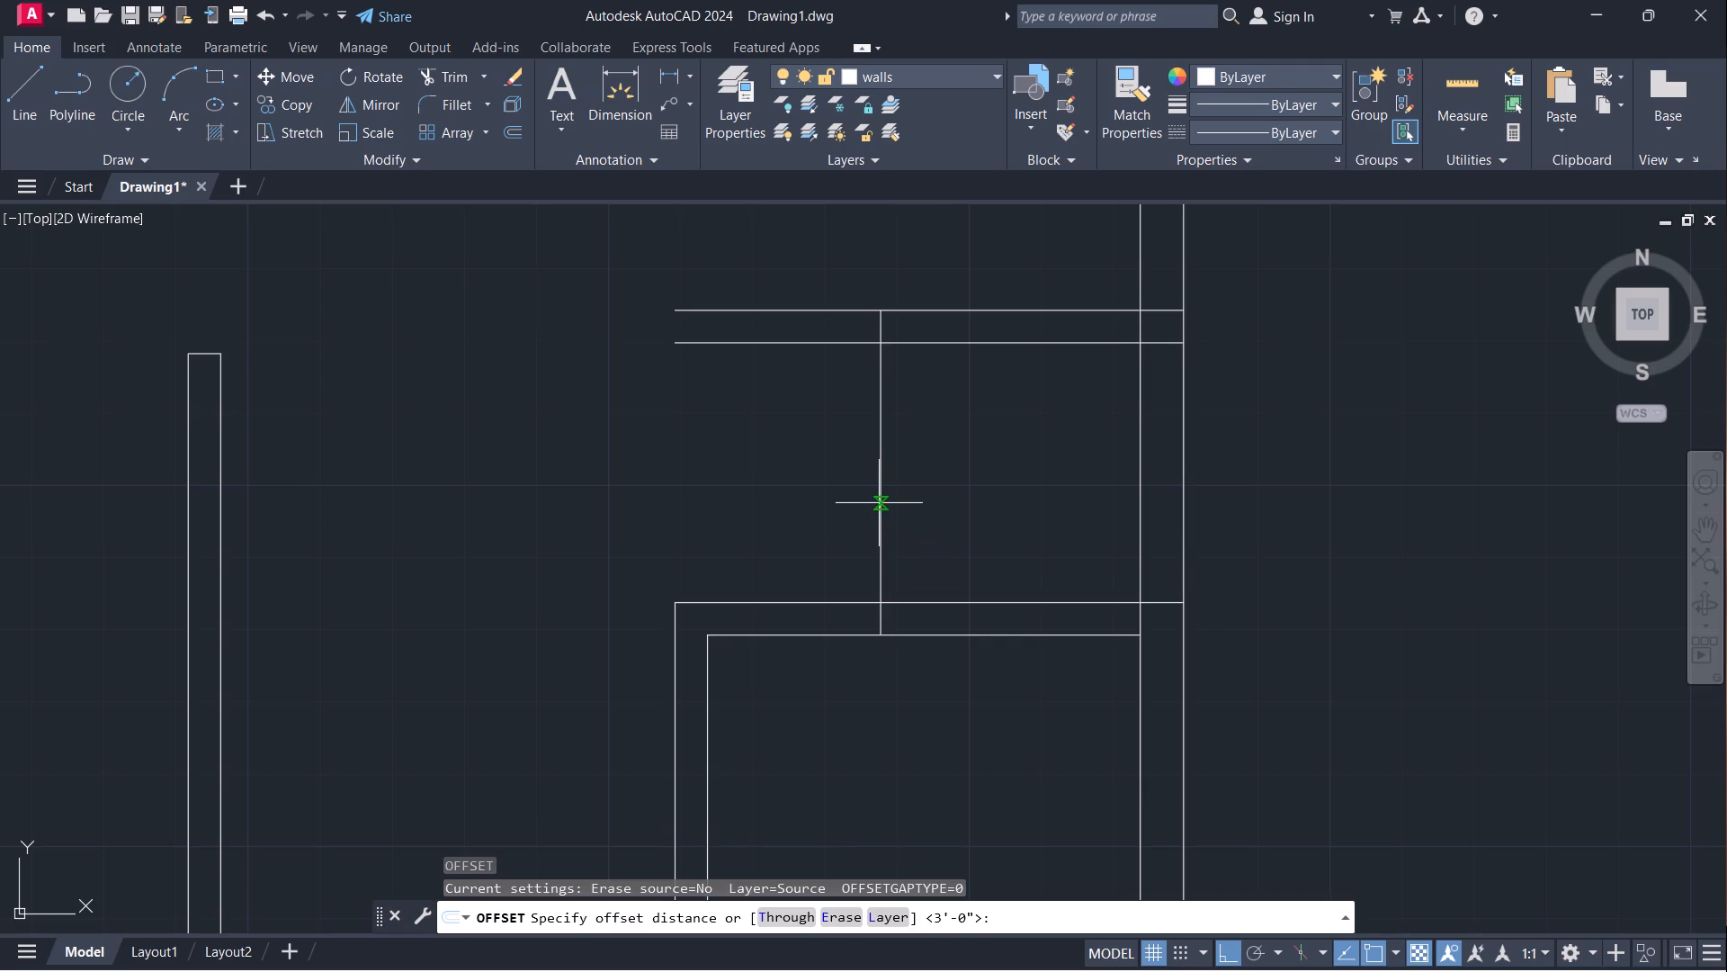
{"action": "left_click", "coordinate": [879, 501]}
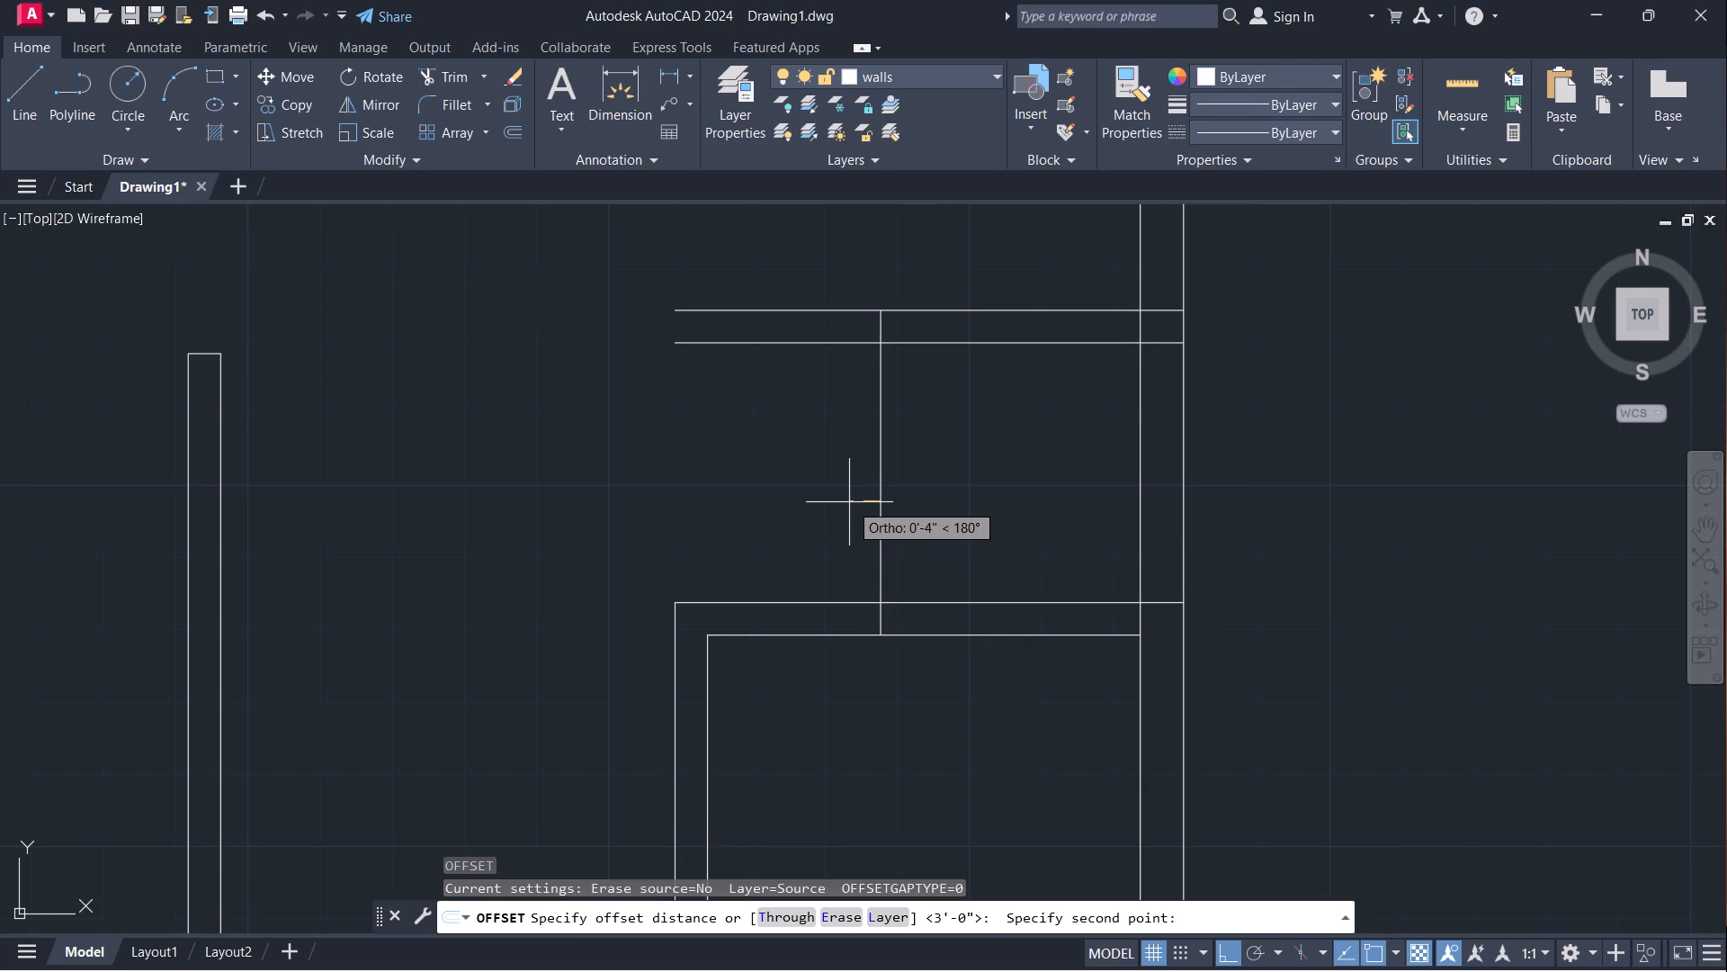
{"action": "type", "text": "4.5\""}
{"action": "key", "text": "Return"}
{"action": "left_click", "coordinate": [842, 503]}
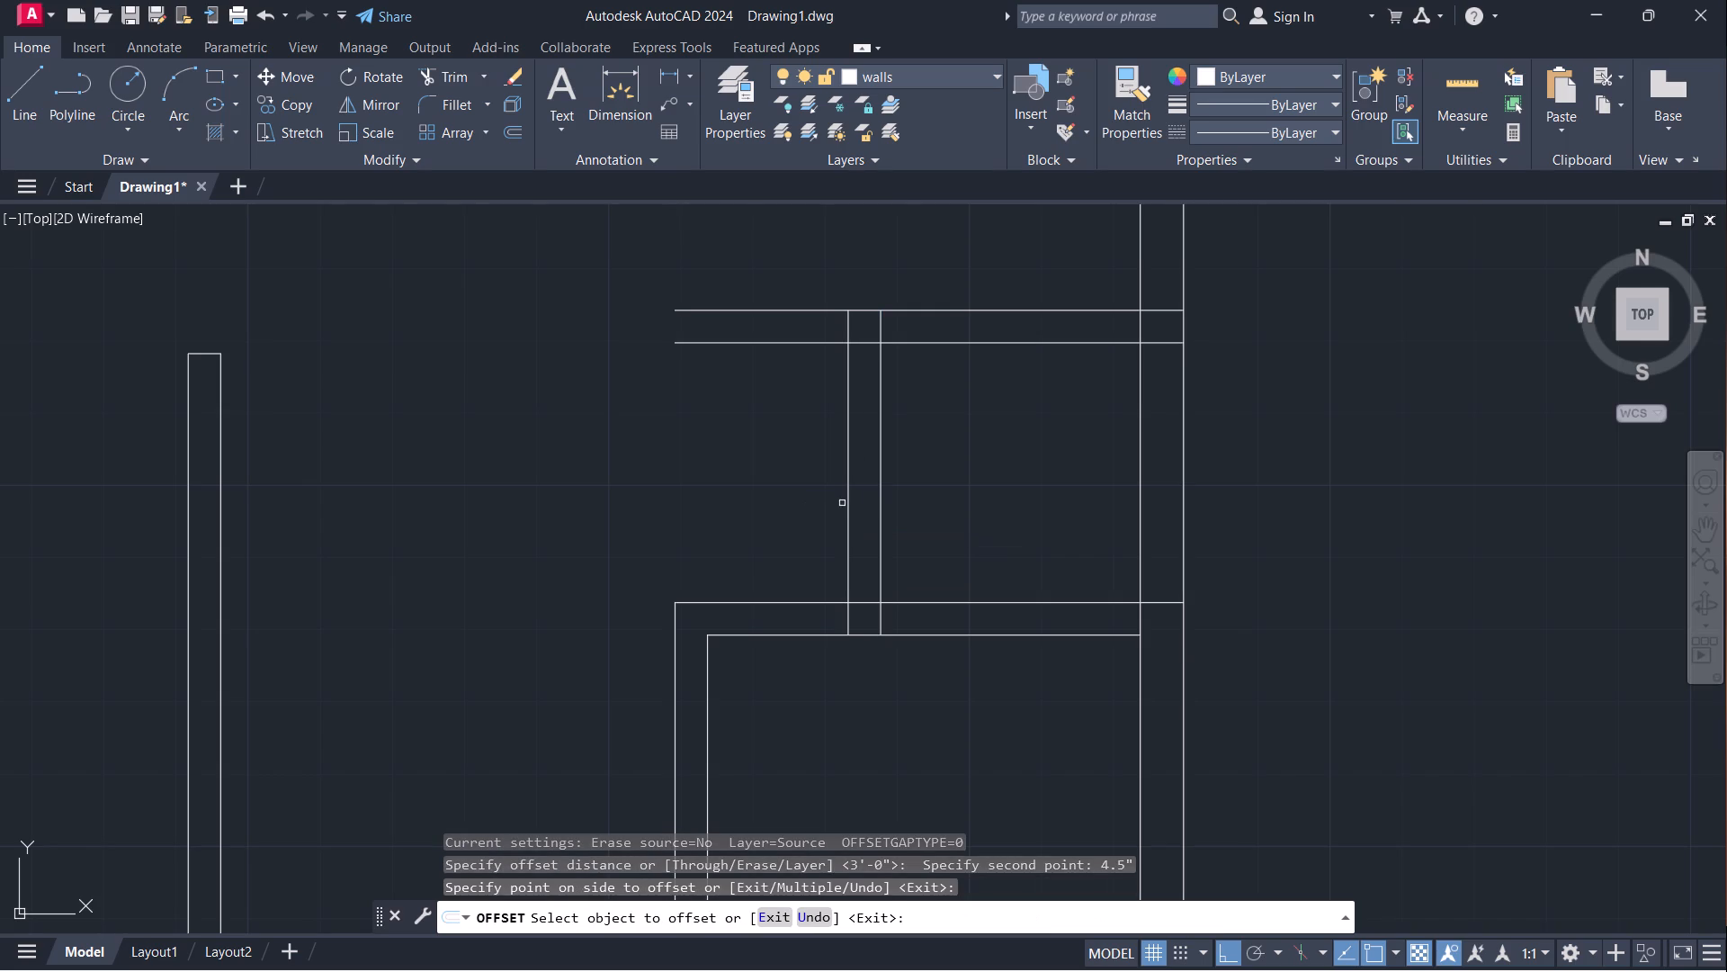
{"action": "key", "text": "Escape"}
Trim both lines of the upper horizontal wall where they extend left beyond the new vertical wall.
{"action": "type", "text": "tr"}
{"action": "key", "text": "Return"}
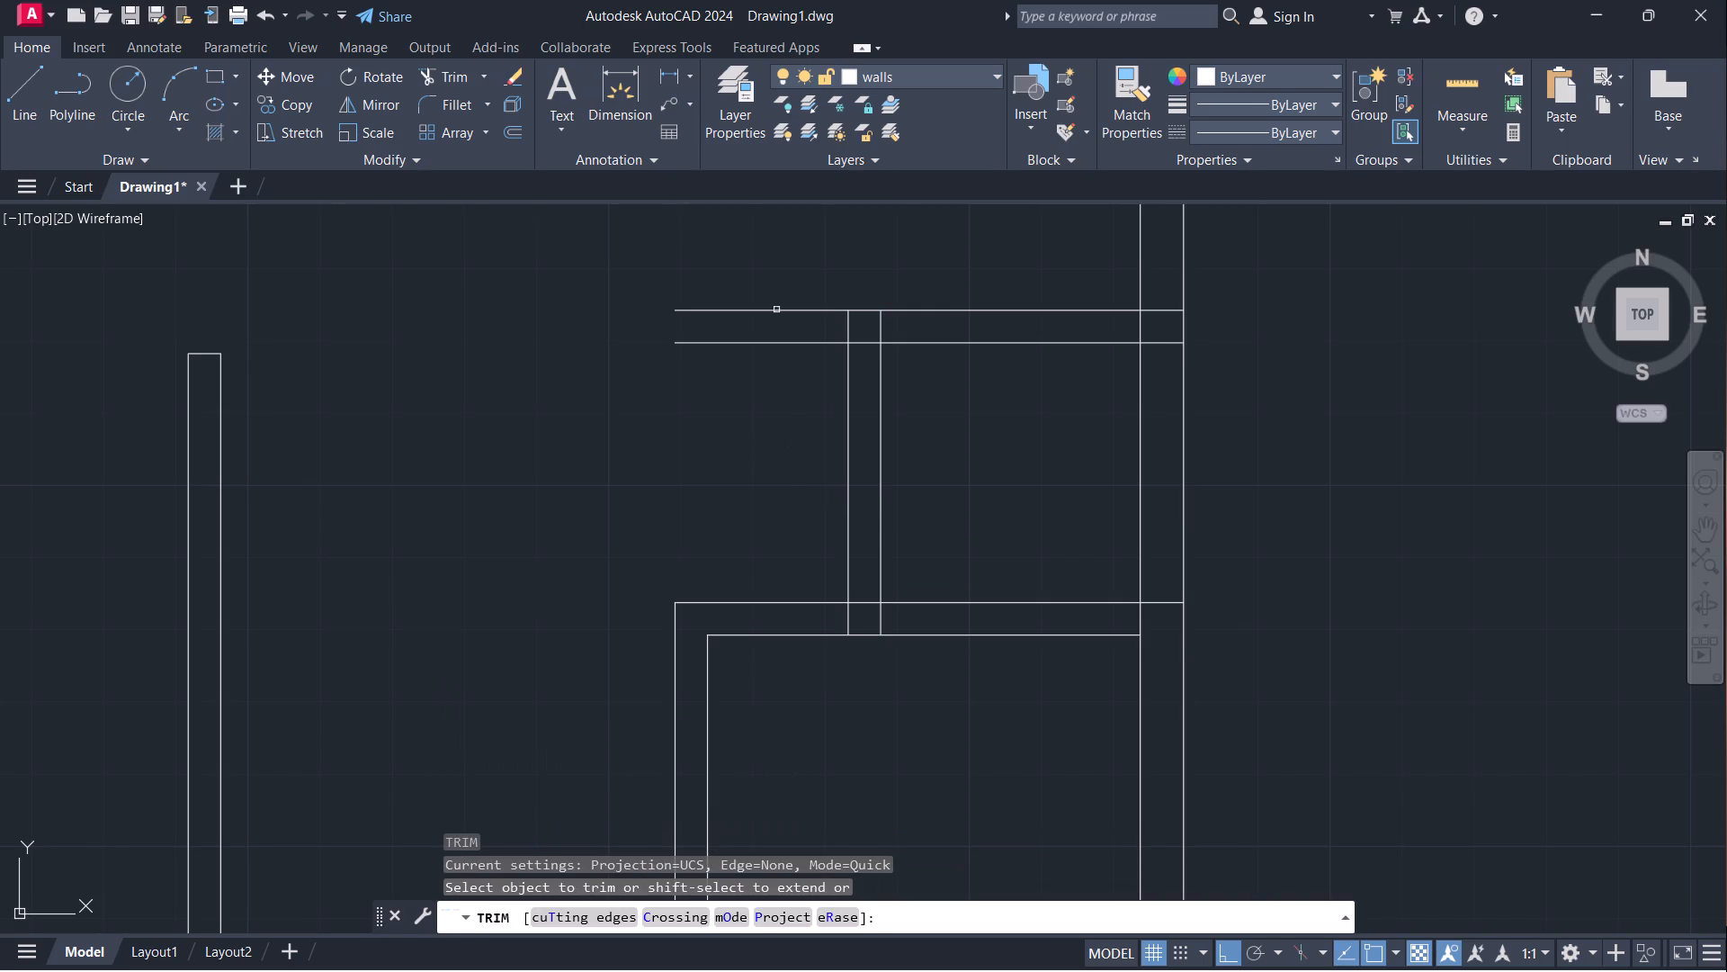
{"action": "left_click_drag", "start_coordinate": [777, 276], "coordinate": [757, 382]}
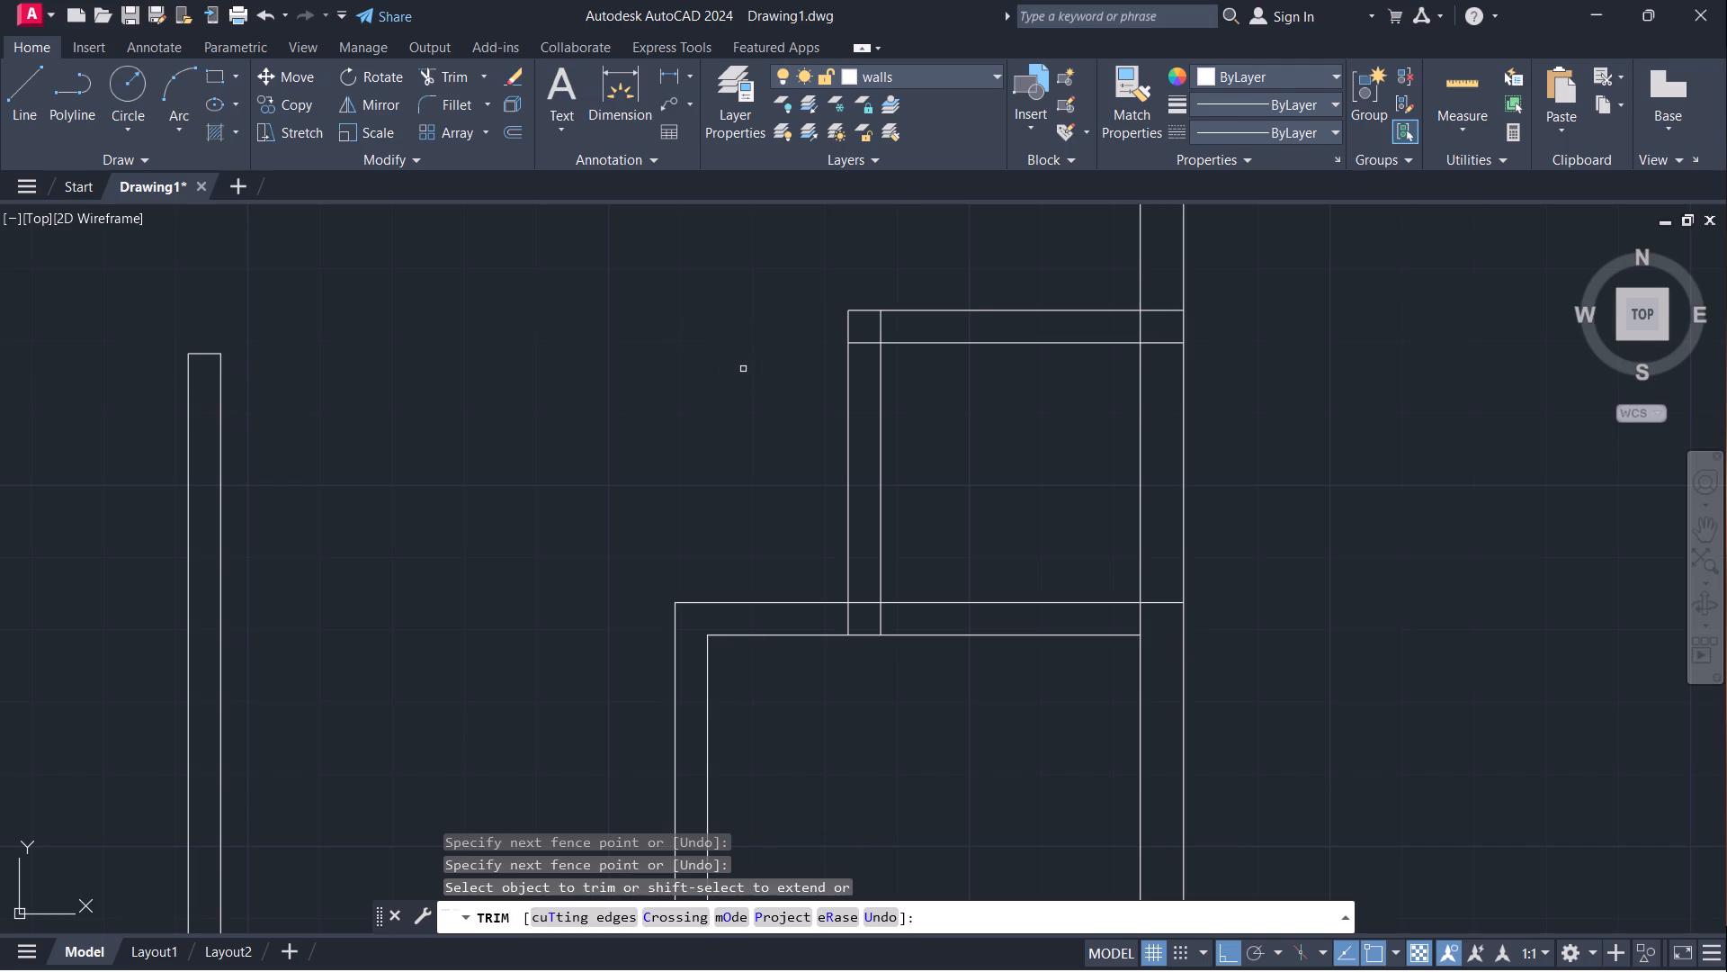
{"action": "key", "text": "Escape"}
Trim the overlapping inner line ends at the small upper compartment's top-left corner to form a clean wall corner.
{"action": "scroll", "coordinate": [890, 339], "scroll_direction": "up", "scroll_amount": 2}
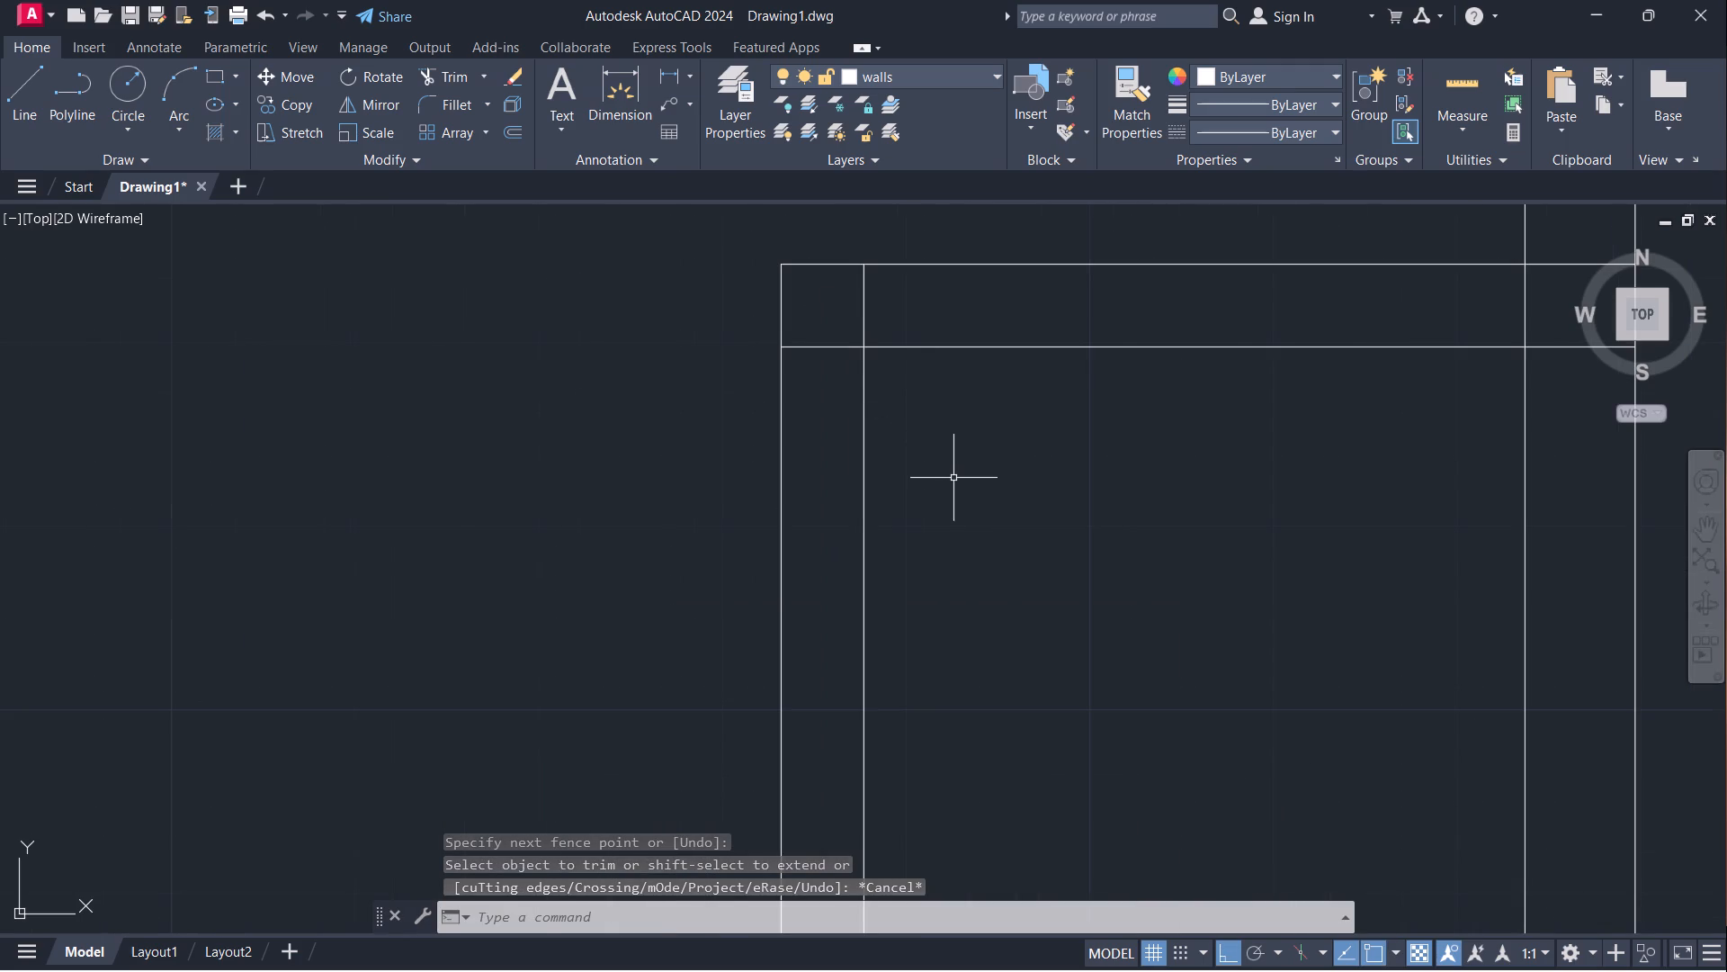
{"action": "scroll", "coordinate": [954, 478], "scroll_direction": "down", "scroll_amount": 1}
{"action": "middle_click_drag", "start_coordinate": [974, 501], "coordinate": [894, 419]}
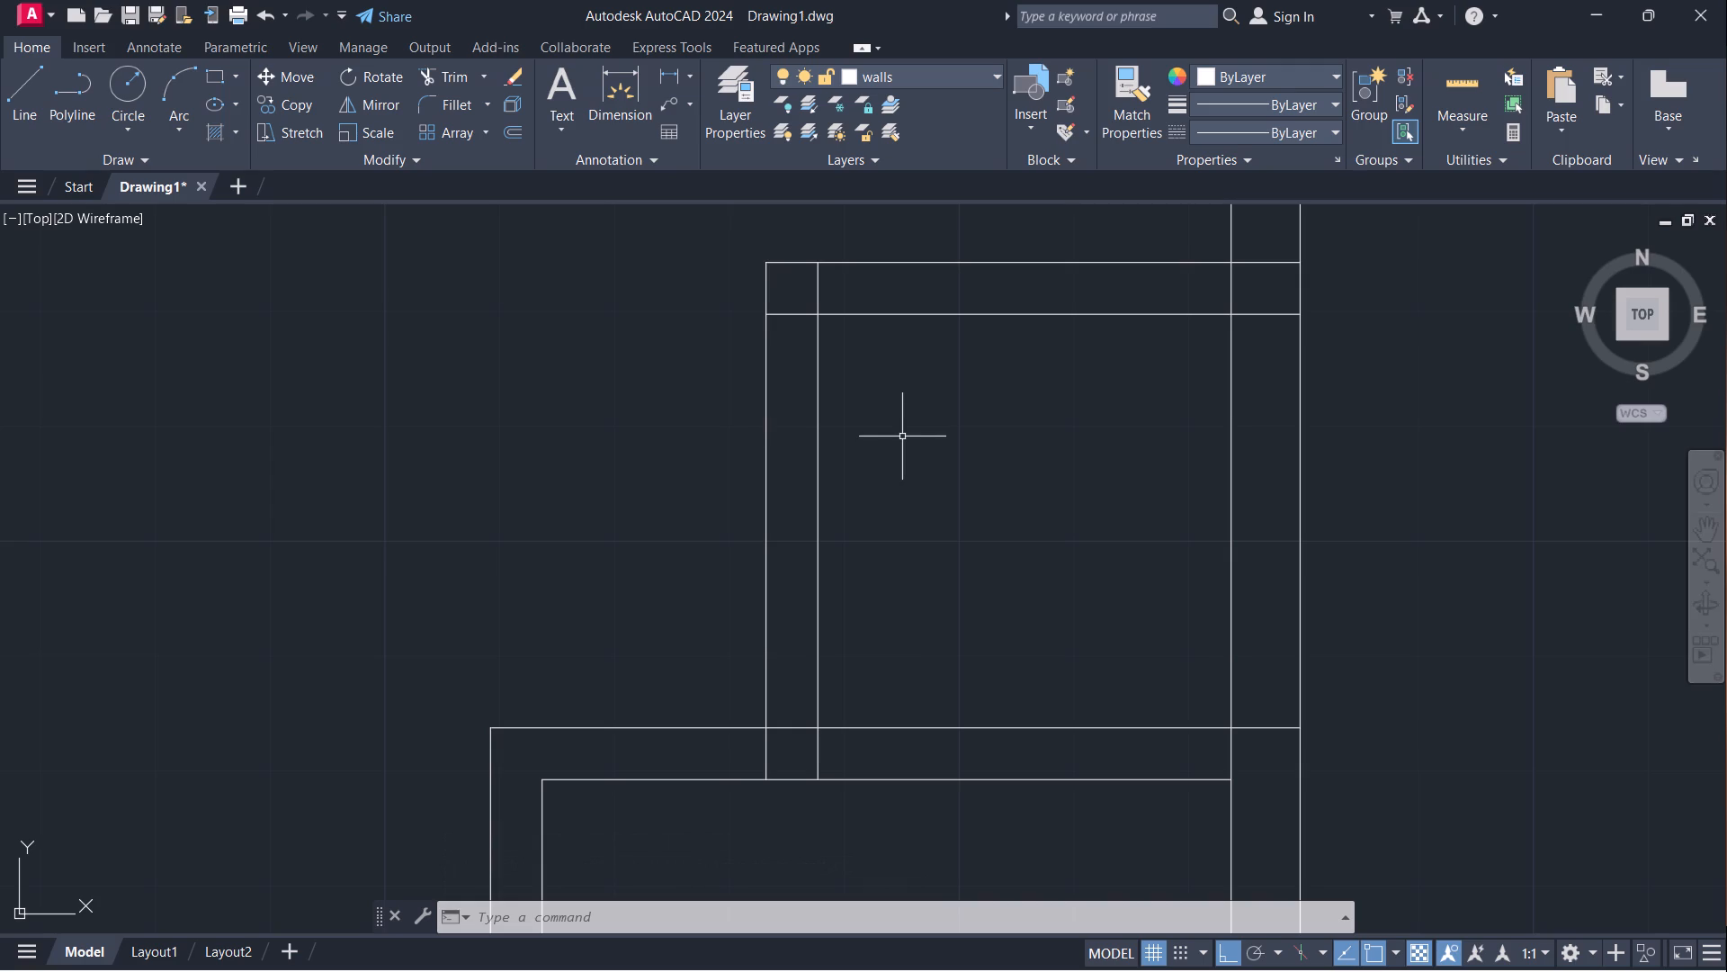
{"action": "scroll", "coordinate": [910, 415], "scroll_direction": "down", "scroll_amount": 3}
{"action": "scroll", "coordinate": [1078, 412], "scroll_direction": "down", "scroll_amount": 1}
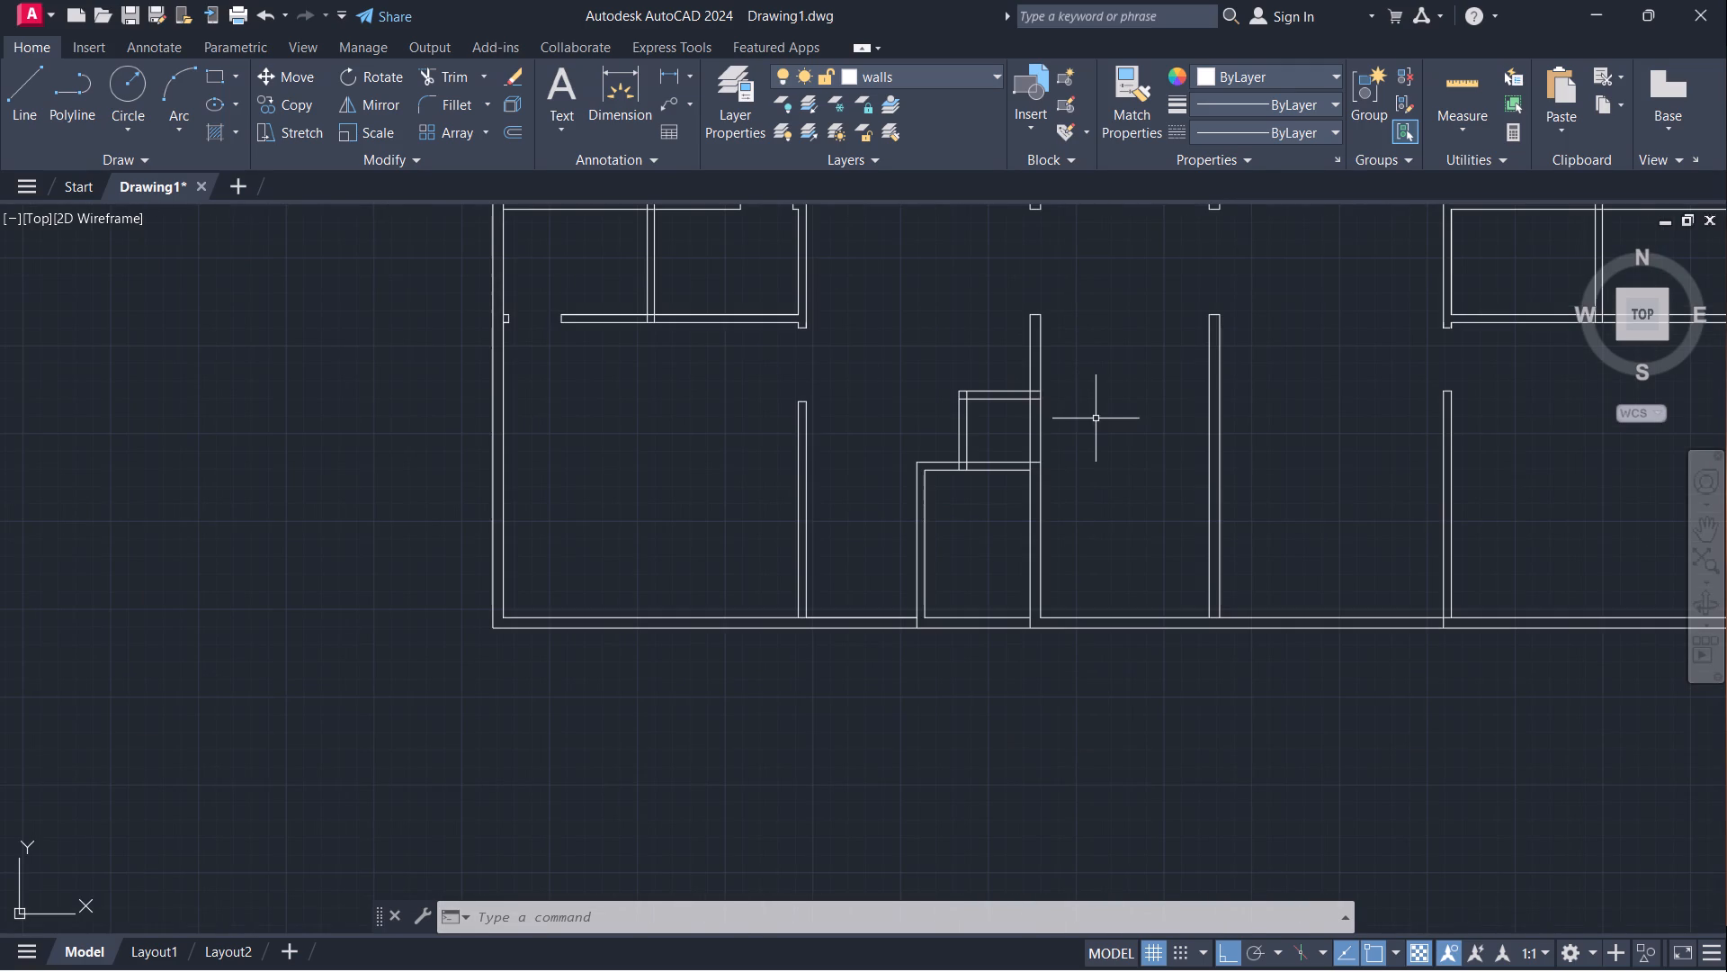
{"action": "middle_click_drag", "start_coordinate": [1096, 418], "coordinate": [1056, 463]}
{"action": "key", "text": "Escape"}
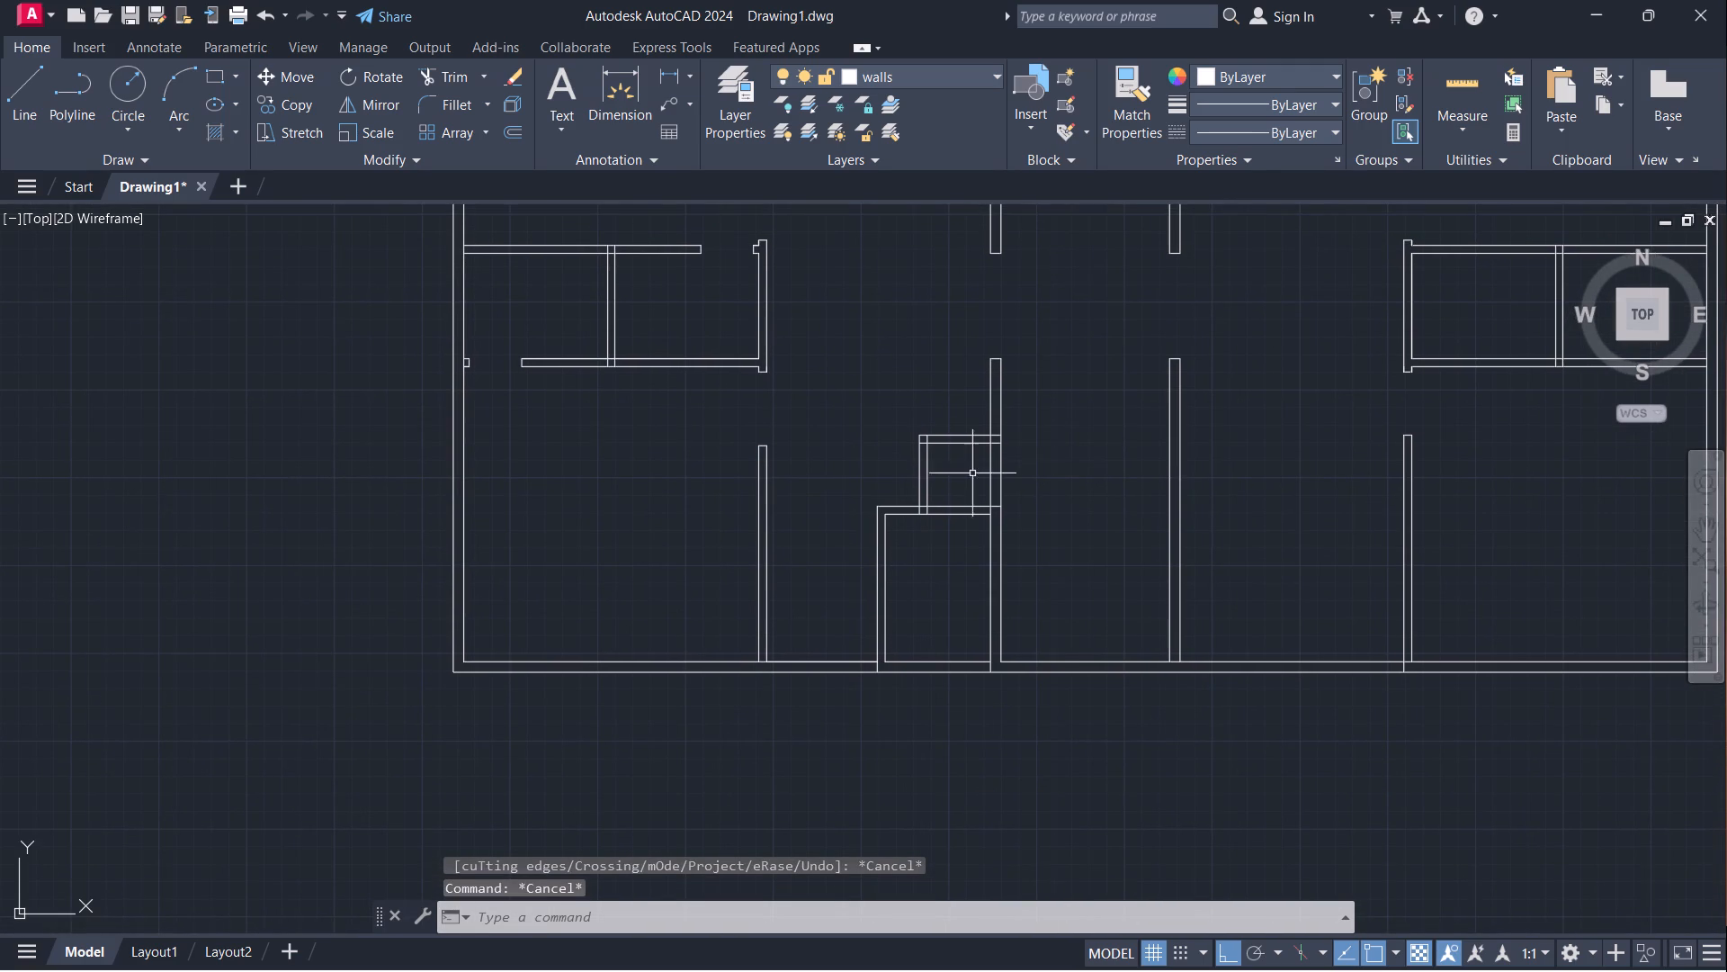
{"action": "scroll", "coordinate": [961, 458], "scroll_direction": "up", "scroll_amount": 2}
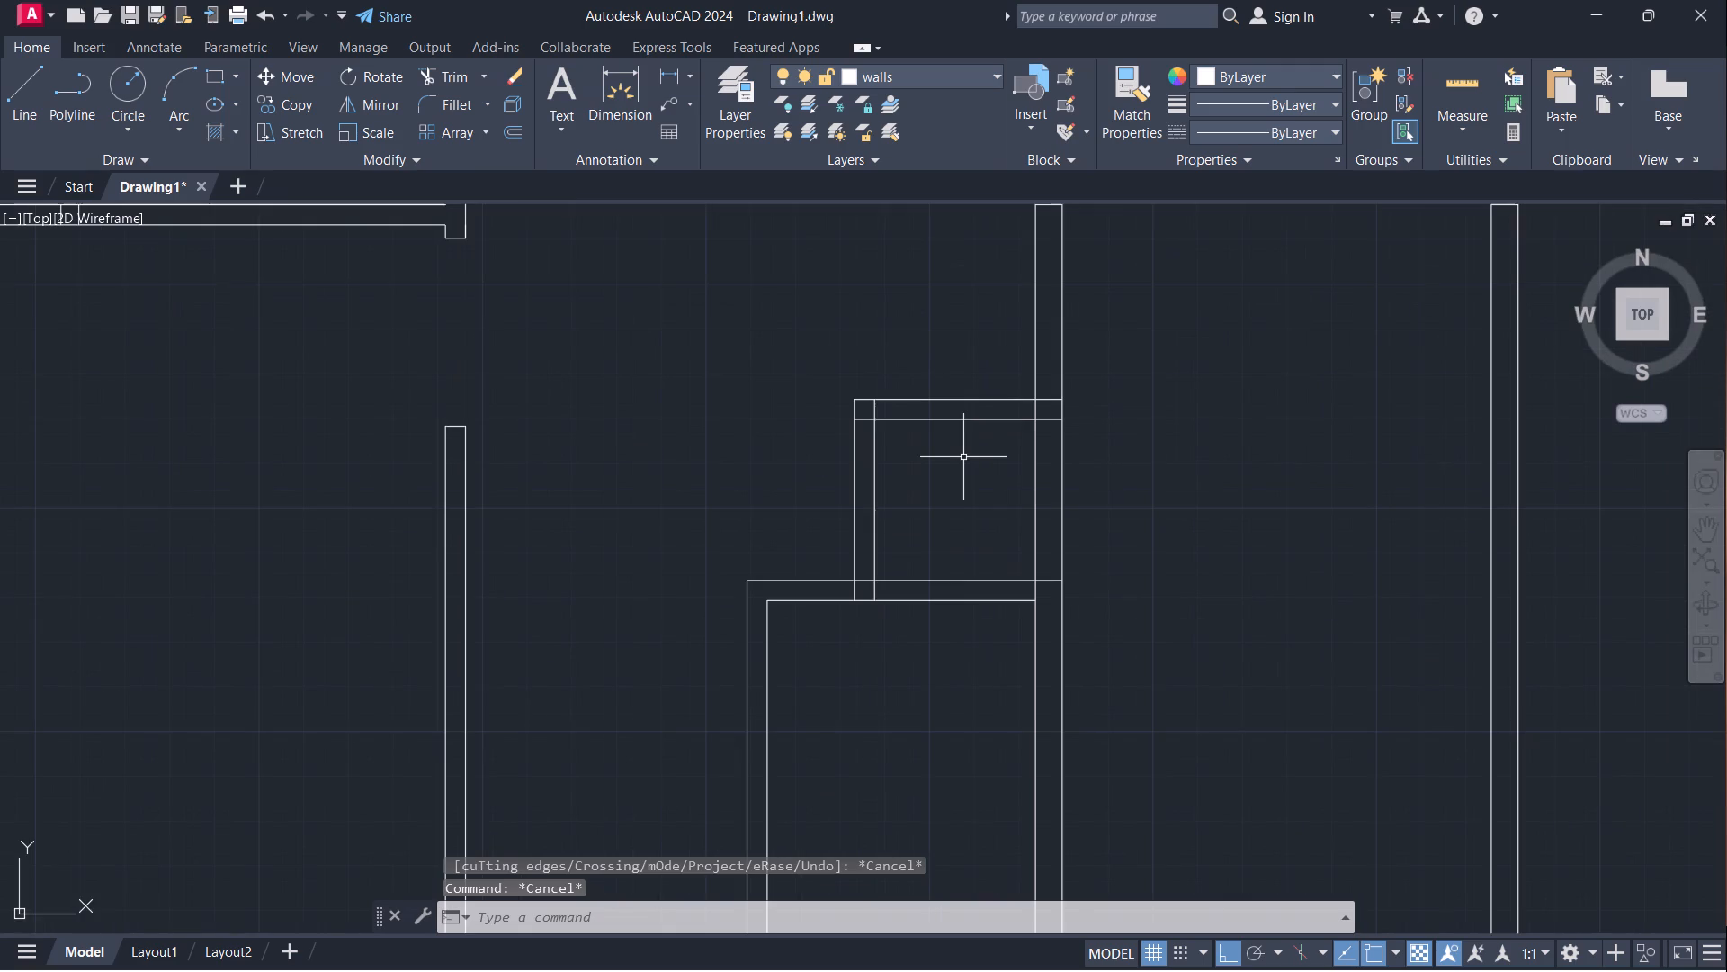
{"action": "type", "text": "tr"}
{"action": "key", "text": "Return"}
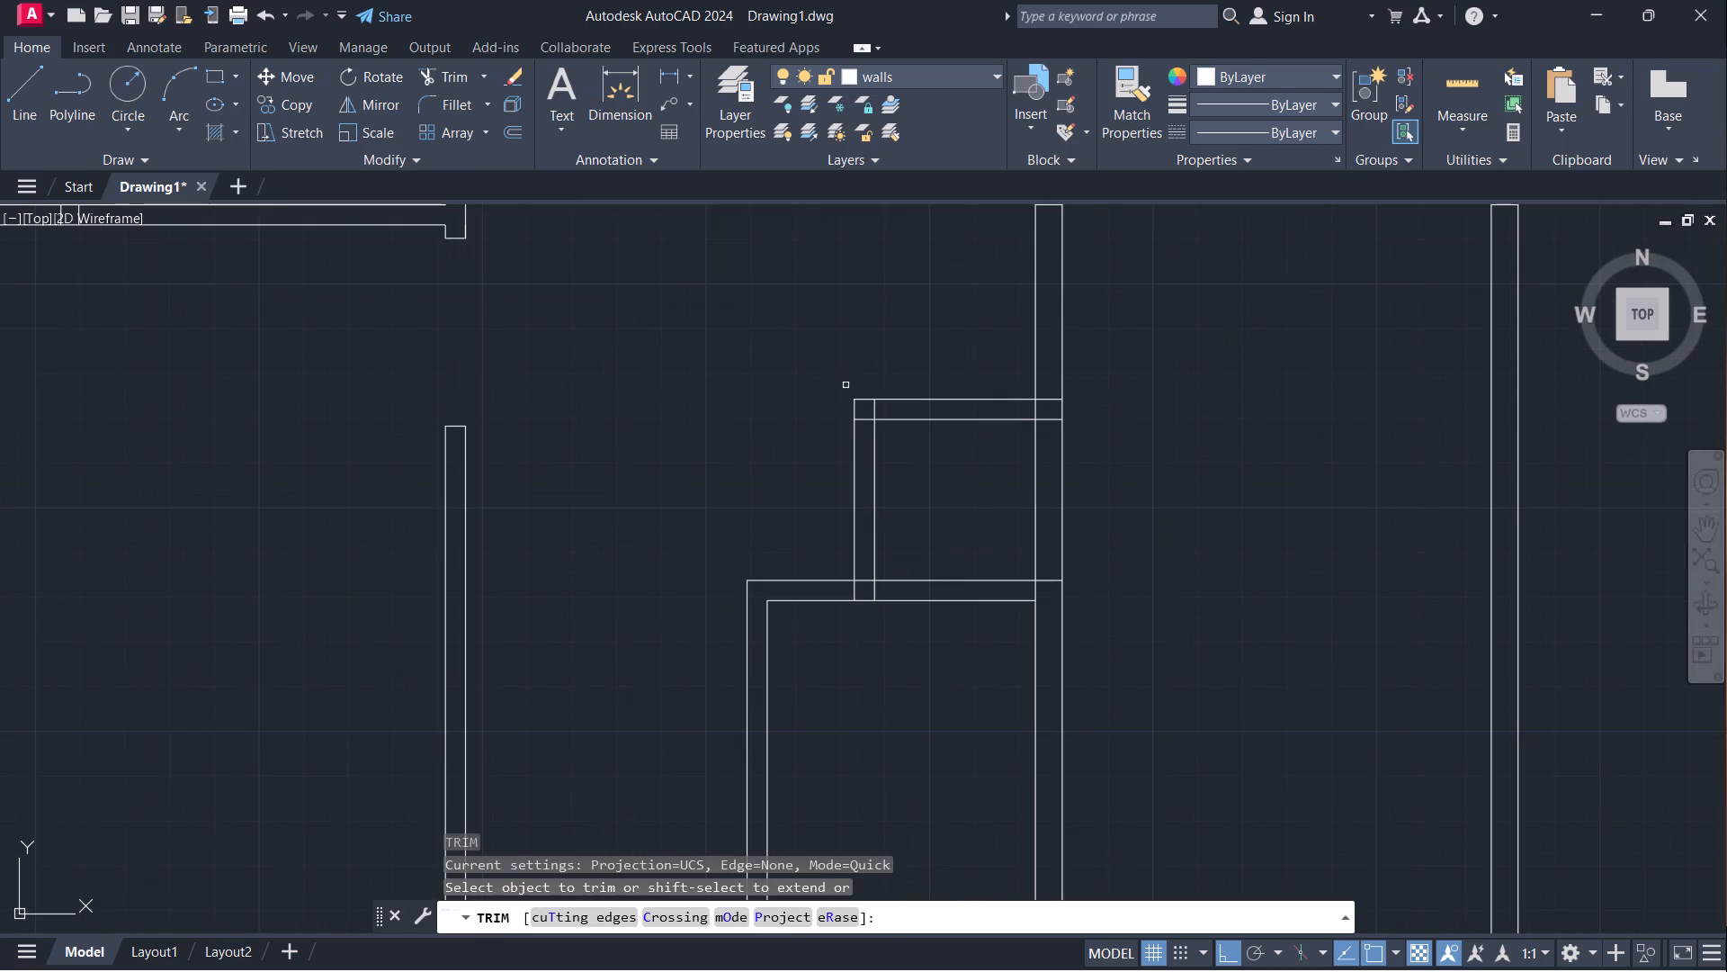
{"action": "left_click", "coordinate": [874, 409]}
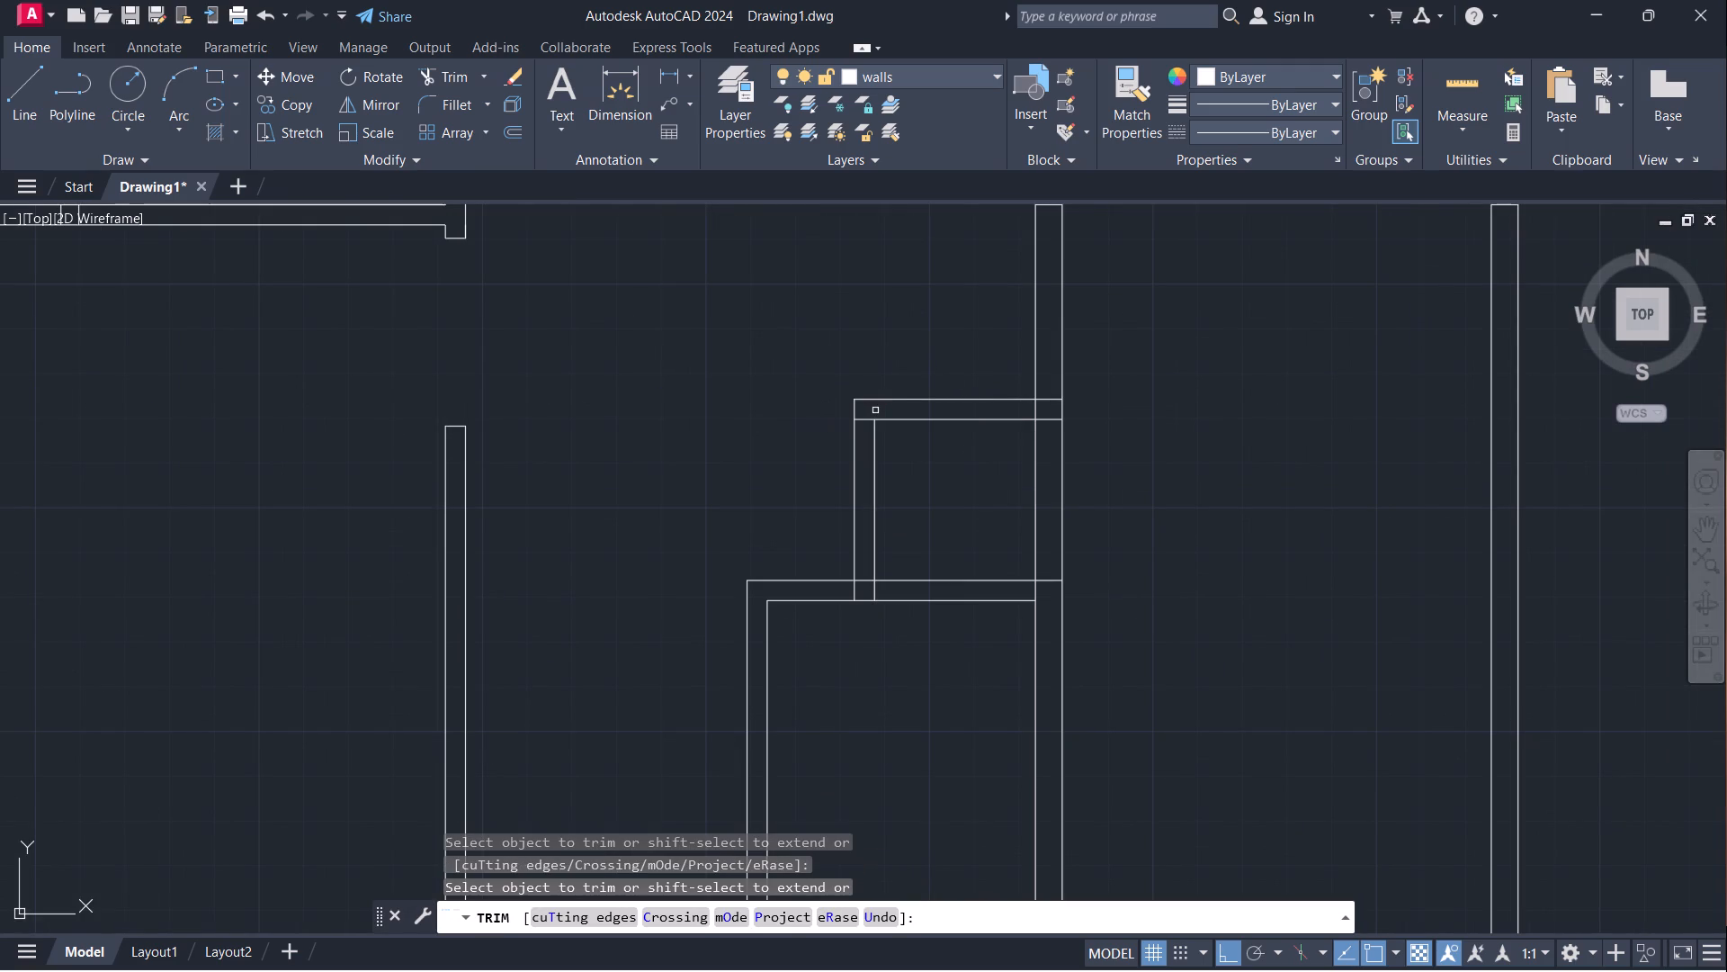
{"action": "left_click", "coordinate": [862, 420]}
Trim the two vertical wall lines where they cross inside the lower compartment's top wall.
{"action": "scroll", "coordinate": [977, 452], "scroll_direction": "down", "scroll_amount": 1}
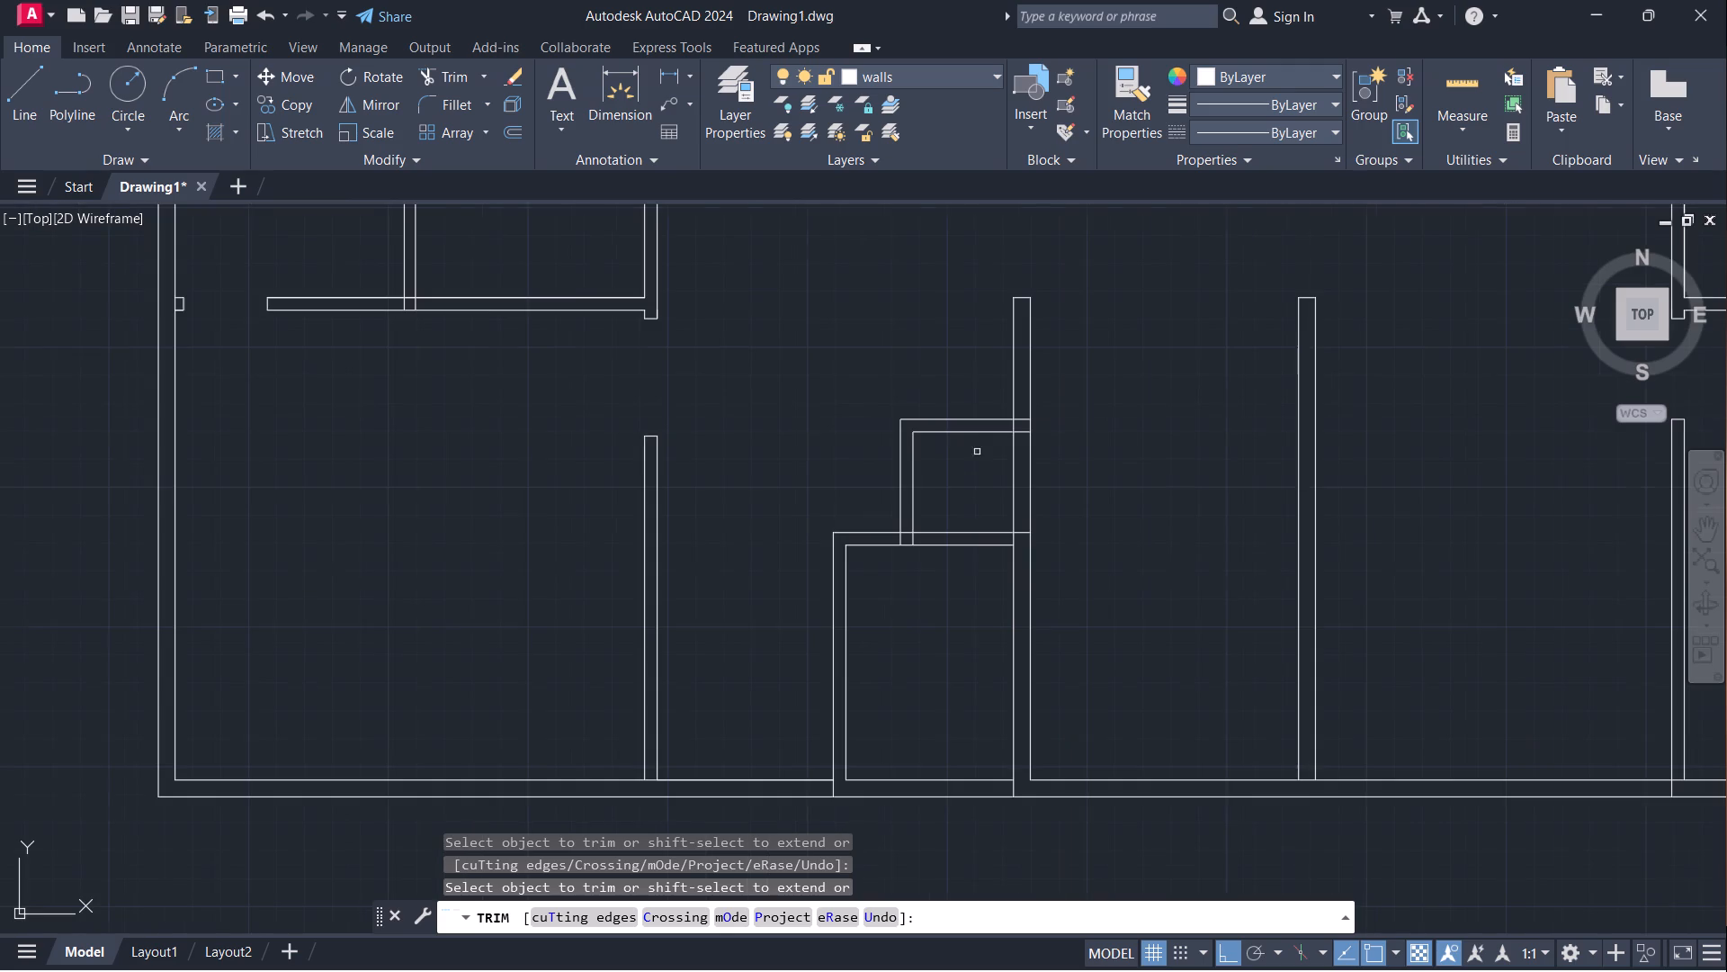
{"action": "middle_click_drag", "start_coordinate": [952, 623], "coordinate": [971, 541]}
{"action": "scroll", "coordinate": [921, 460], "scroll_direction": "up", "scroll_amount": 2}
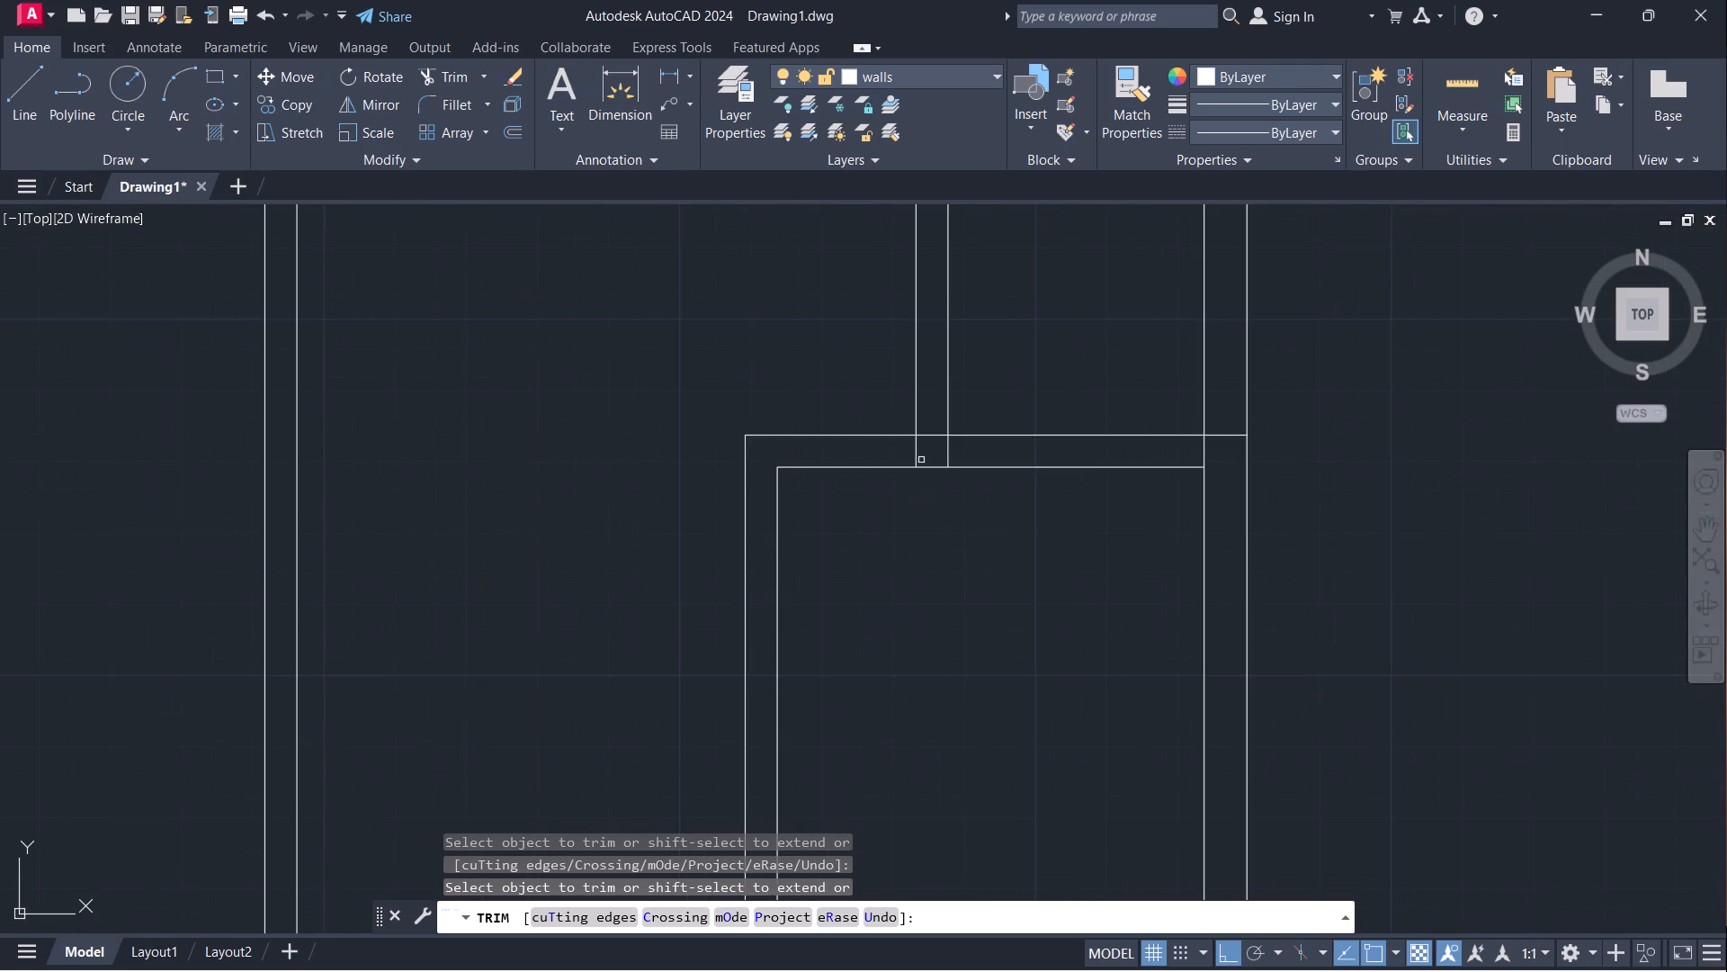
{"action": "left_click_drag", "start_coordinate": [969, 452], "coordinate": [900, 448]}
{"action": "key", "text": "Escape"}
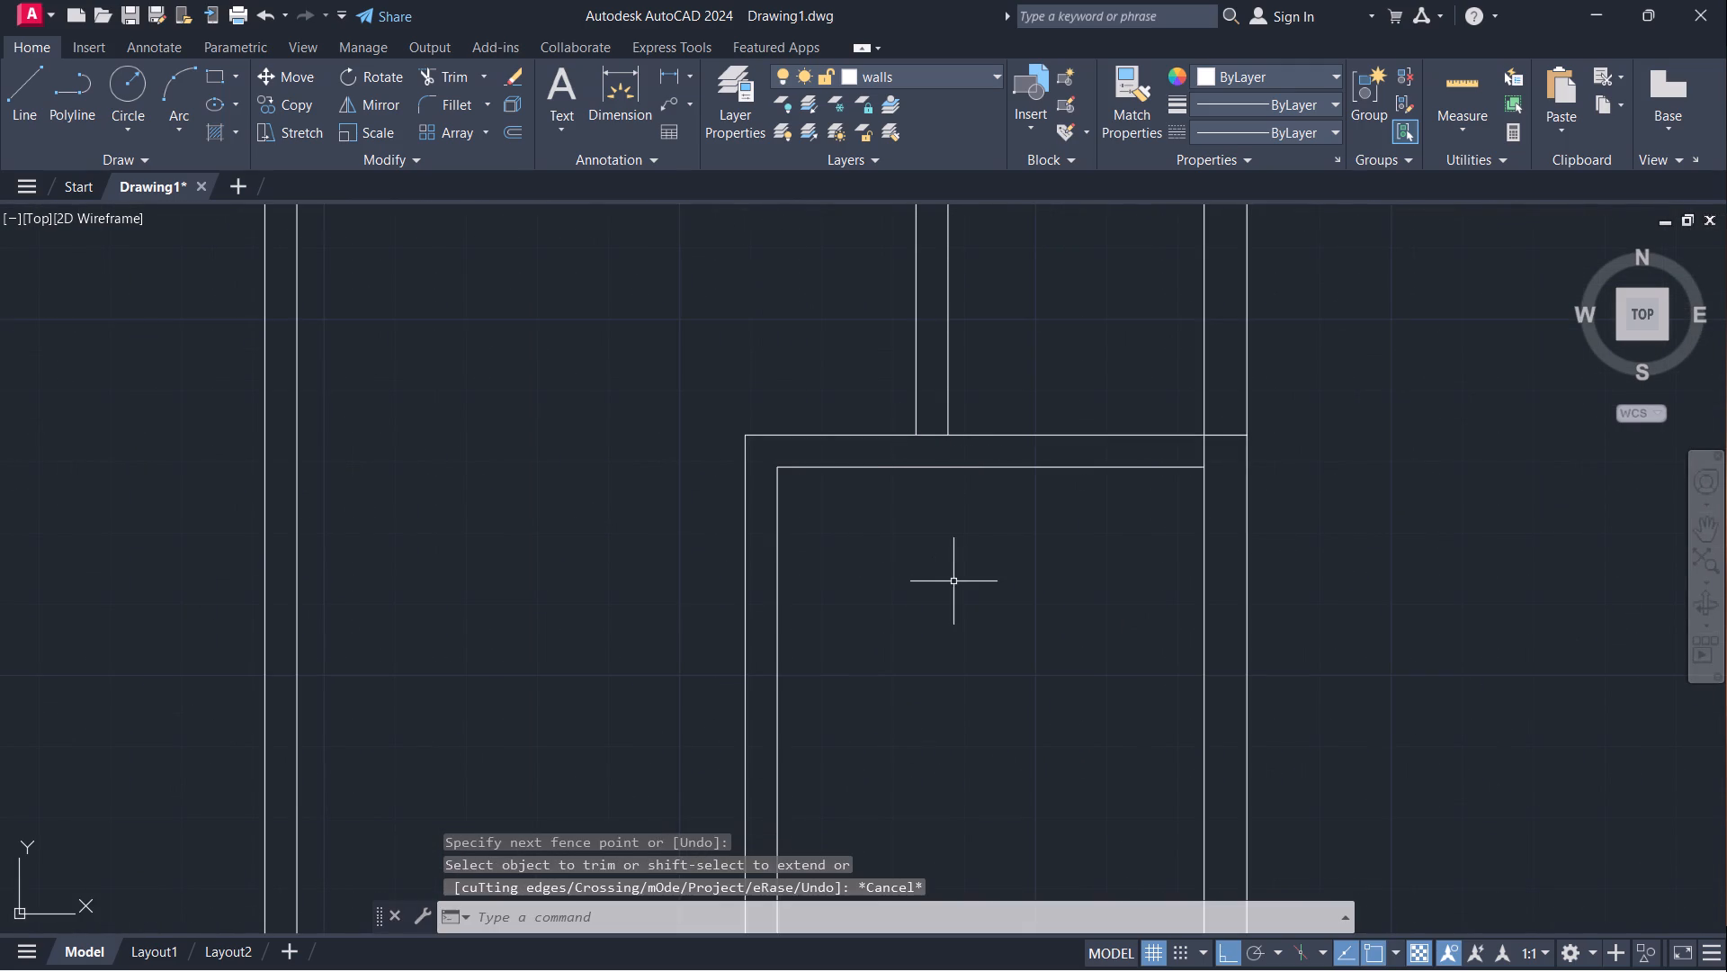
Draw door jamb lines across the lower compartment's left wall, starting 3" below the inner top corner and 3' apart.
{"action": "key", "text": "l"}
{"action": "key", "text": "Return"}
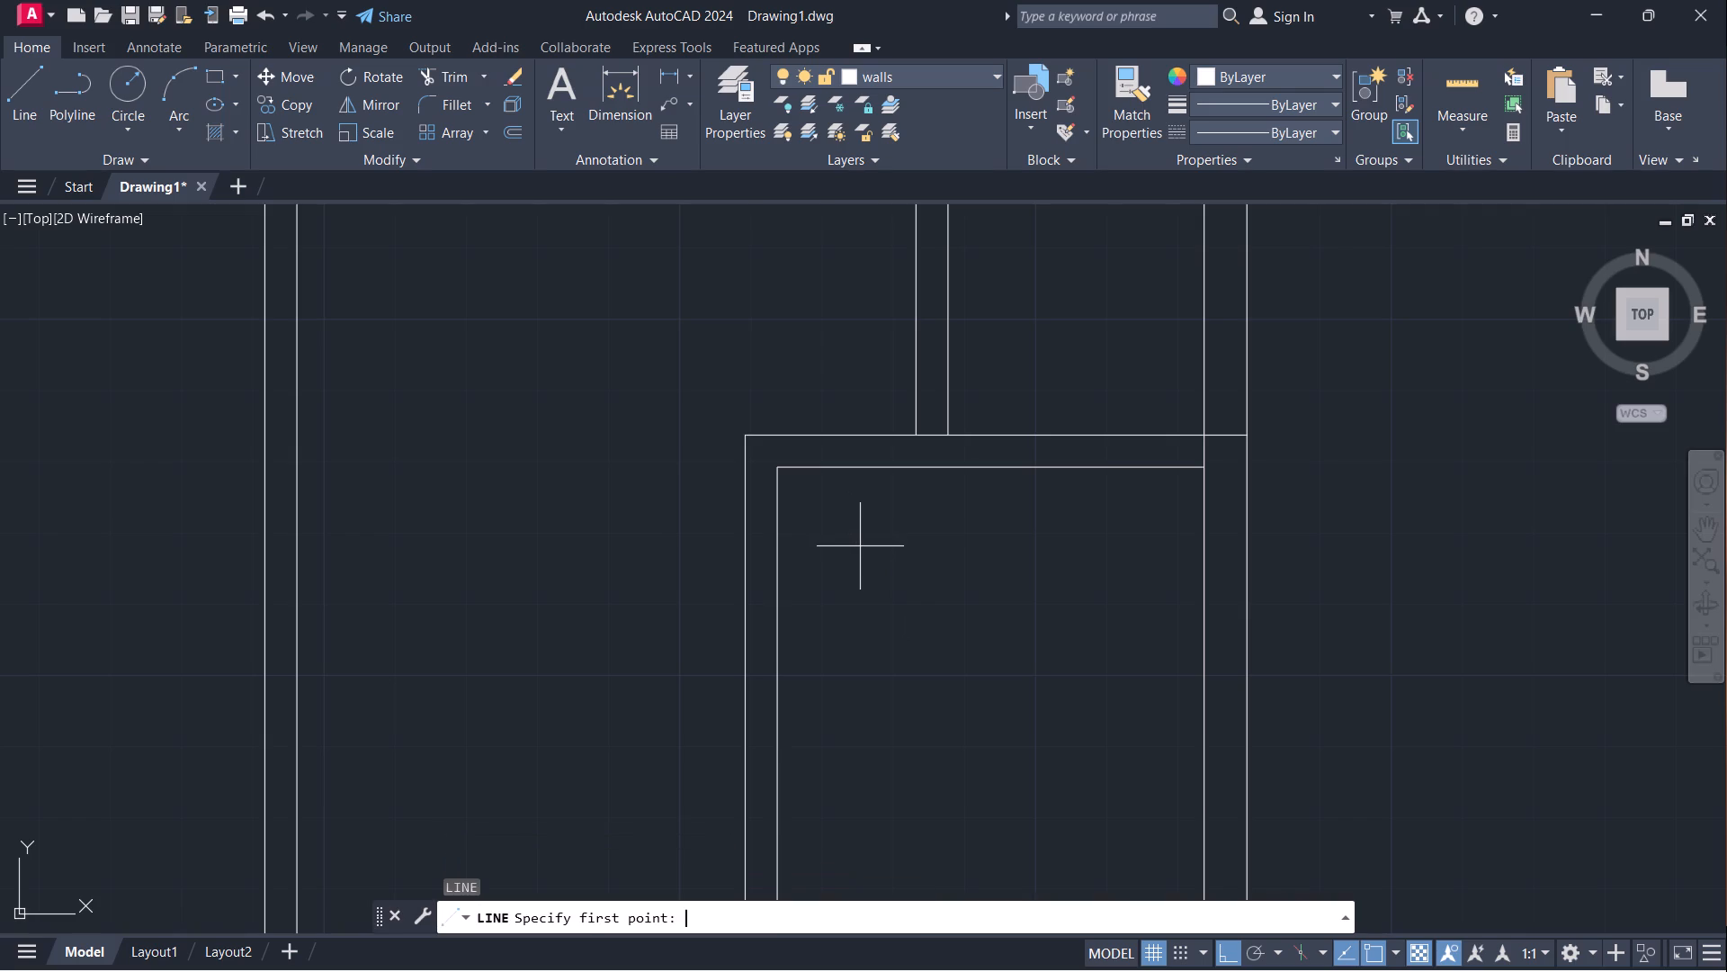
{"action": "left_click", "coordinate": [777, 472]}
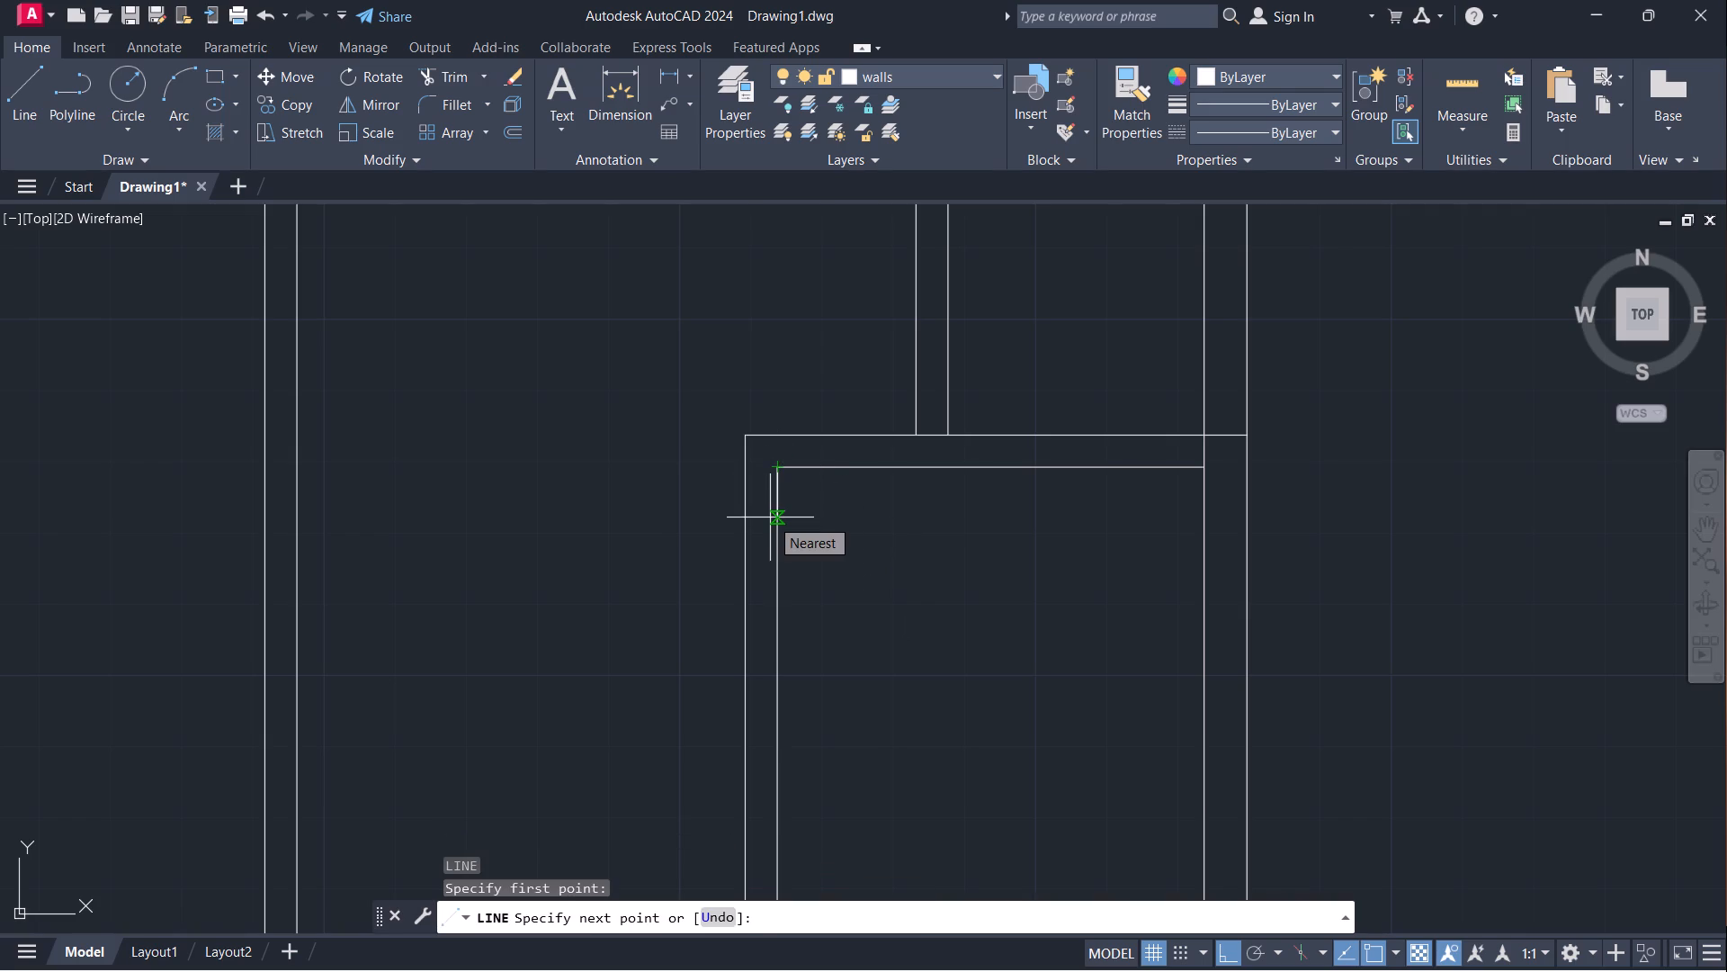
{"action": "key", "text": "3"}
{"action": "key", "text": "Return"}
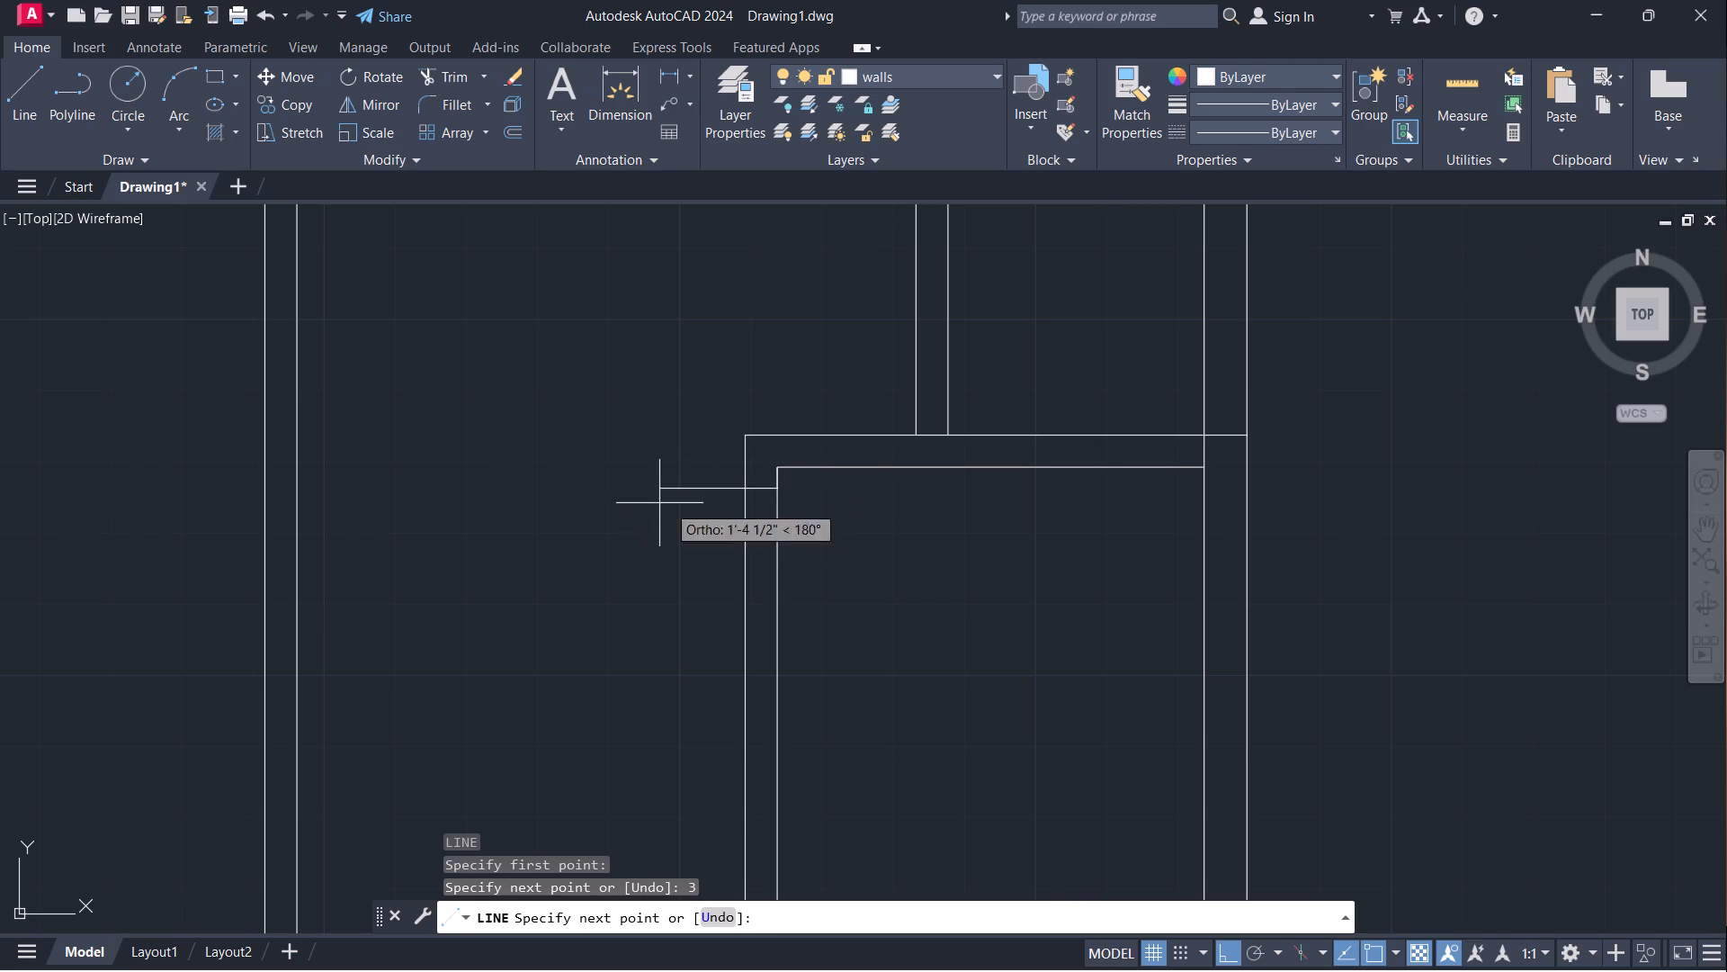
{"action": "left_click", "coordinate": [743, 494]}
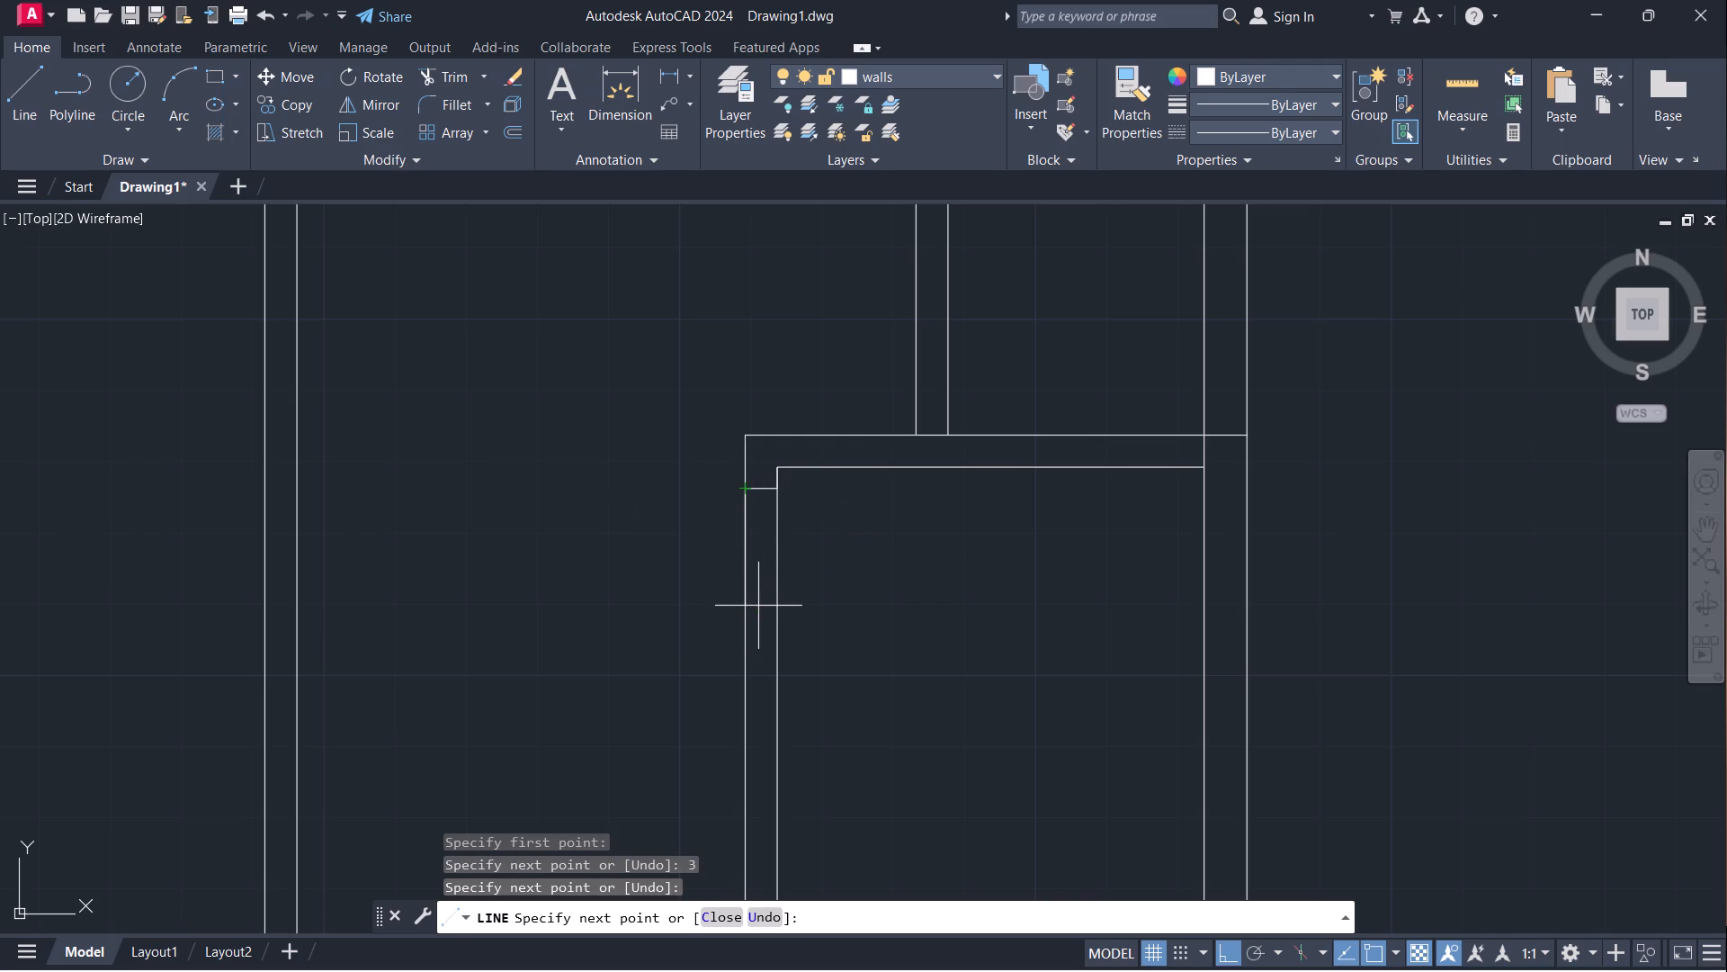
{"action": "middle_click_drag", "start_coordinate": [857, 641], "coordinate": [959, 560]}
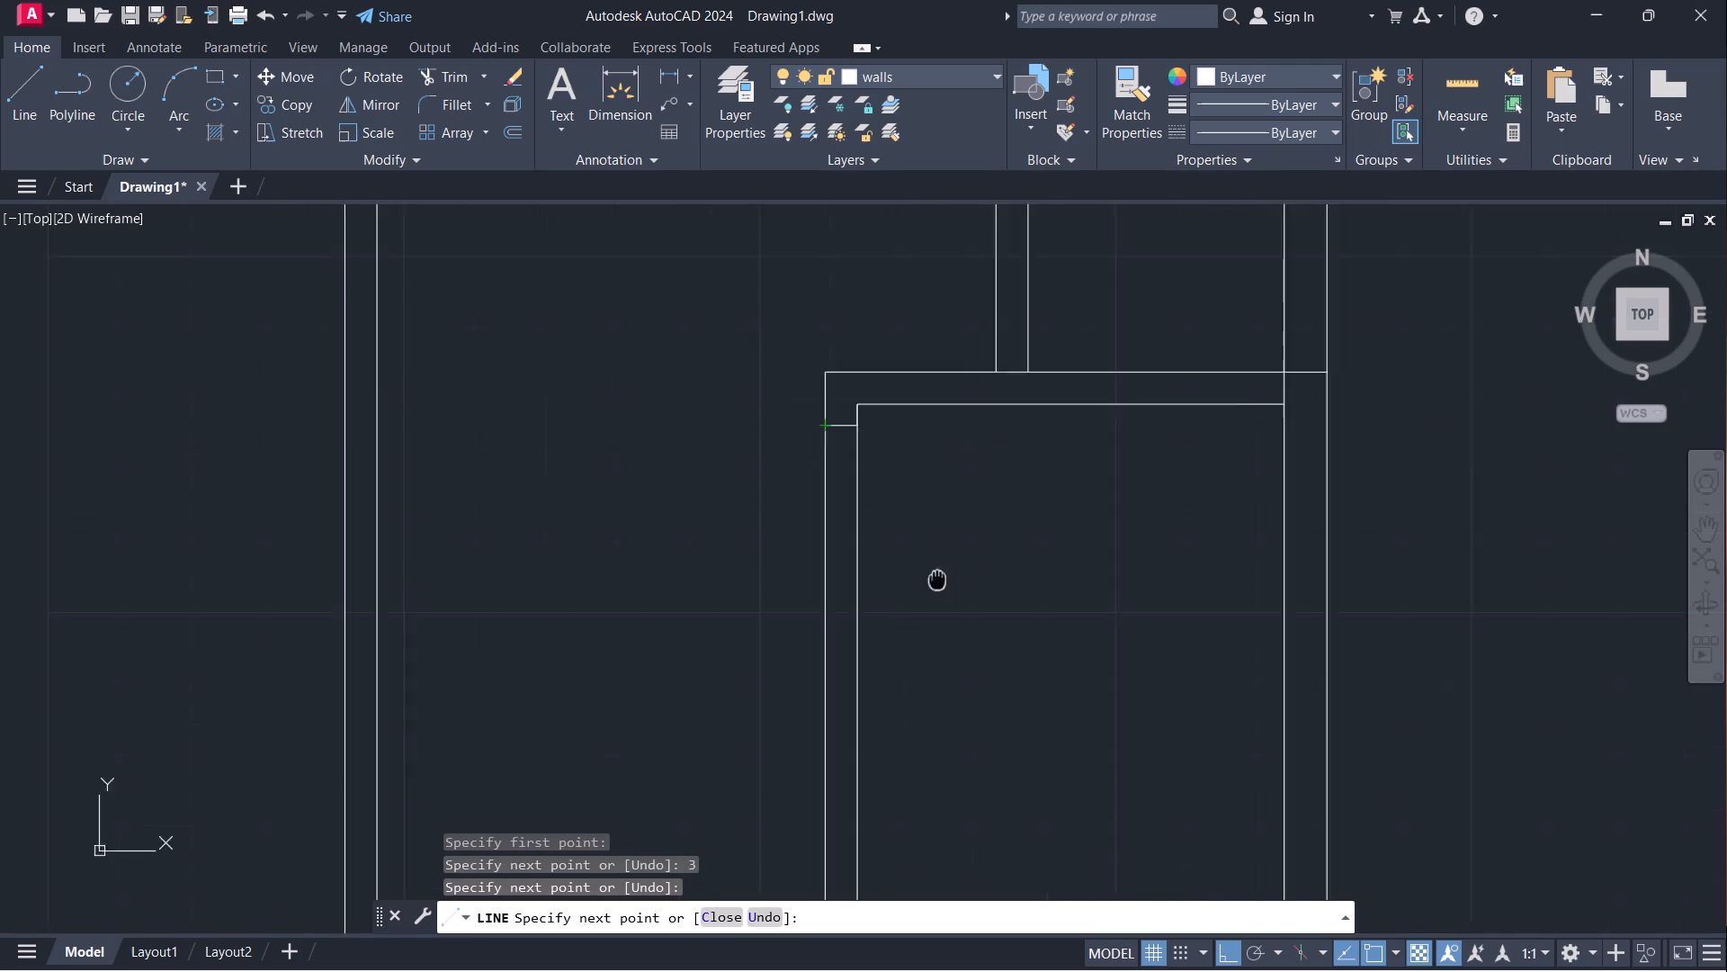
{"action": "middle_click_drag", "start_coordinate": [959, 560], "coordinate": [1024, 494]}
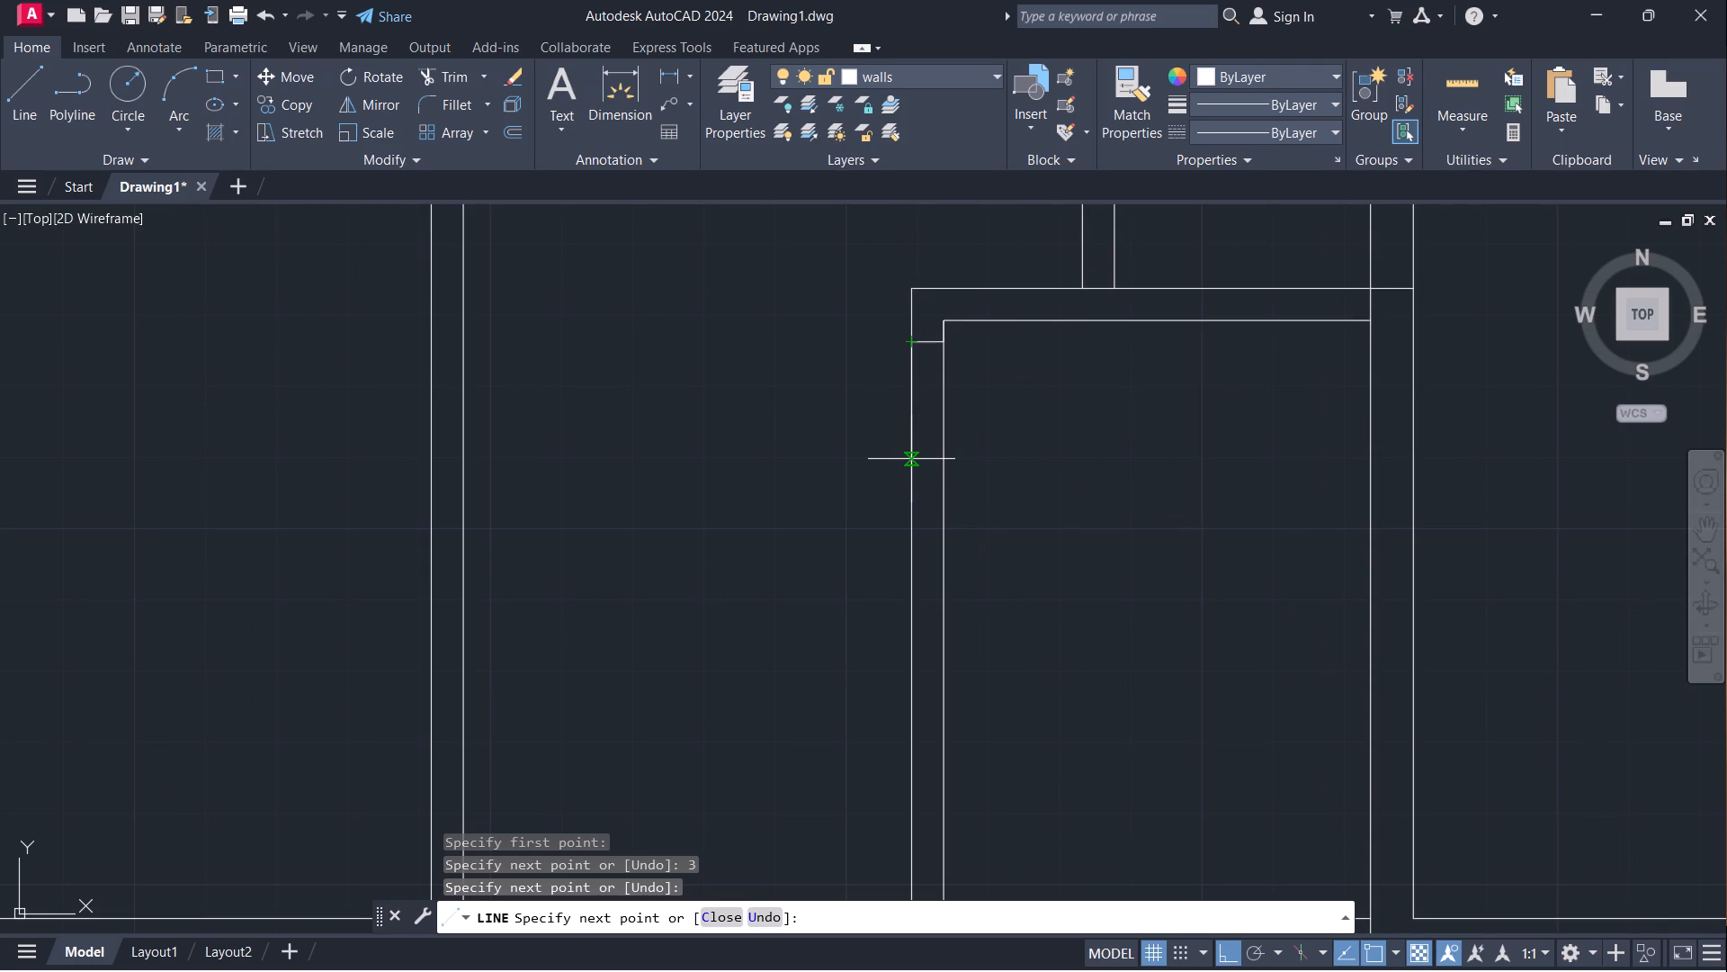
{"action": "type", "text": "3'"}
{"action": "key", "text": "Return"}
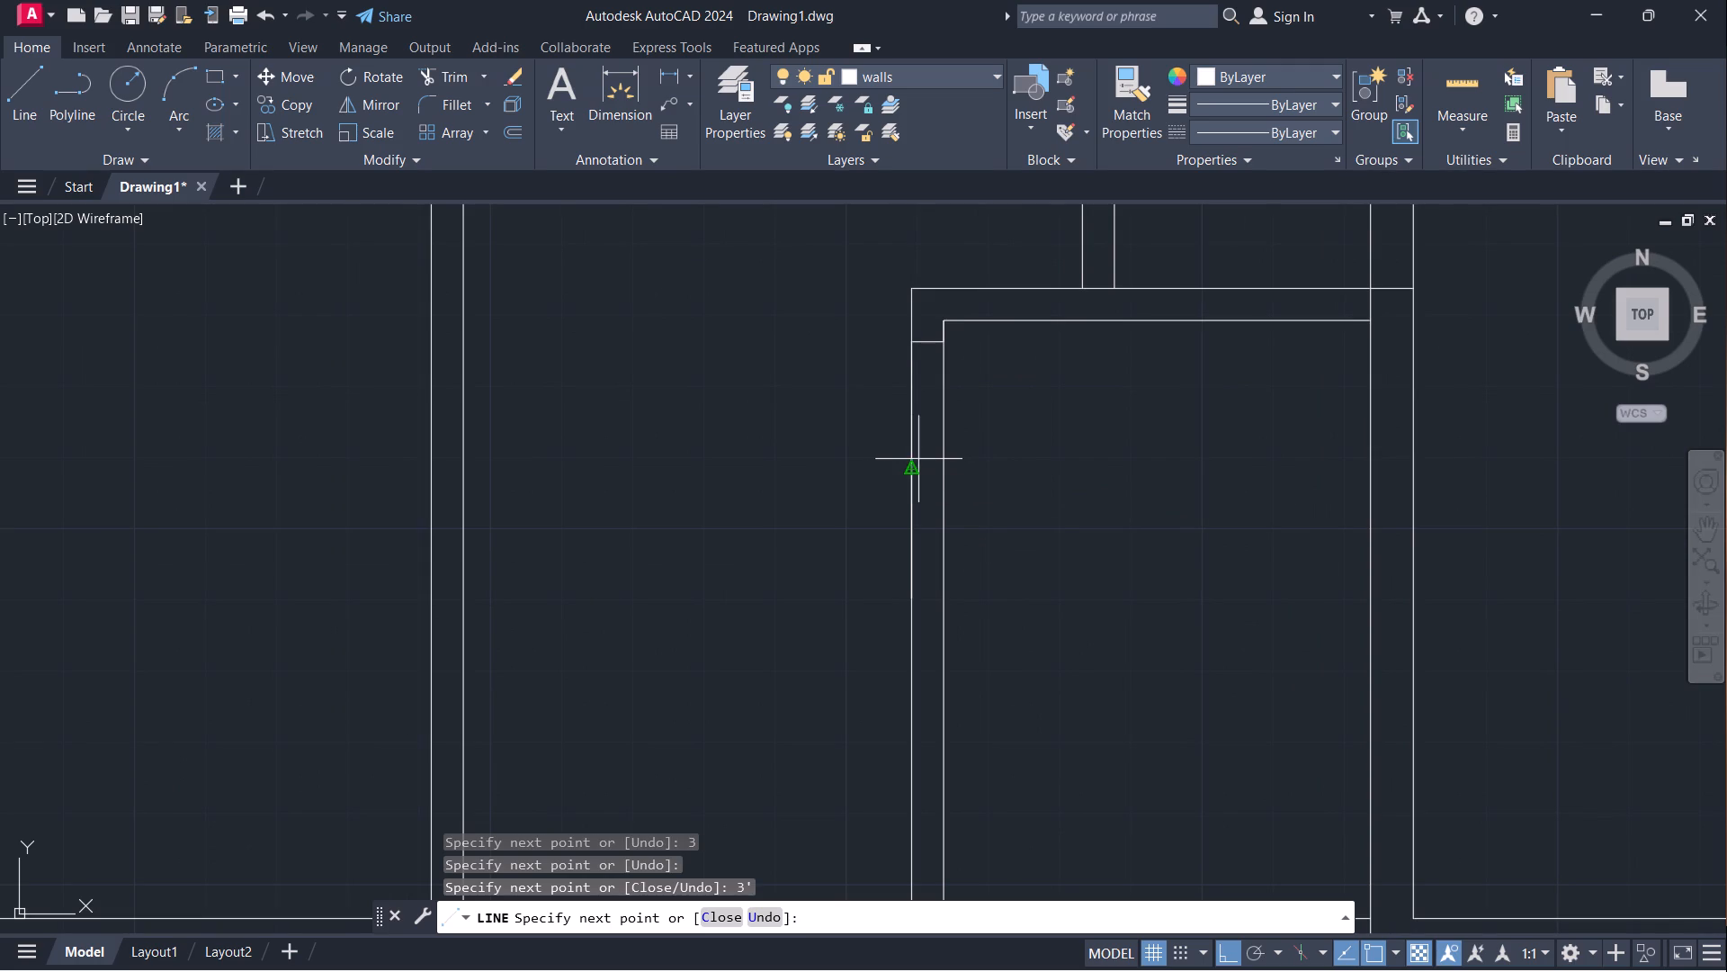
{"action": "left_click", "coordinate": [946, 599]}
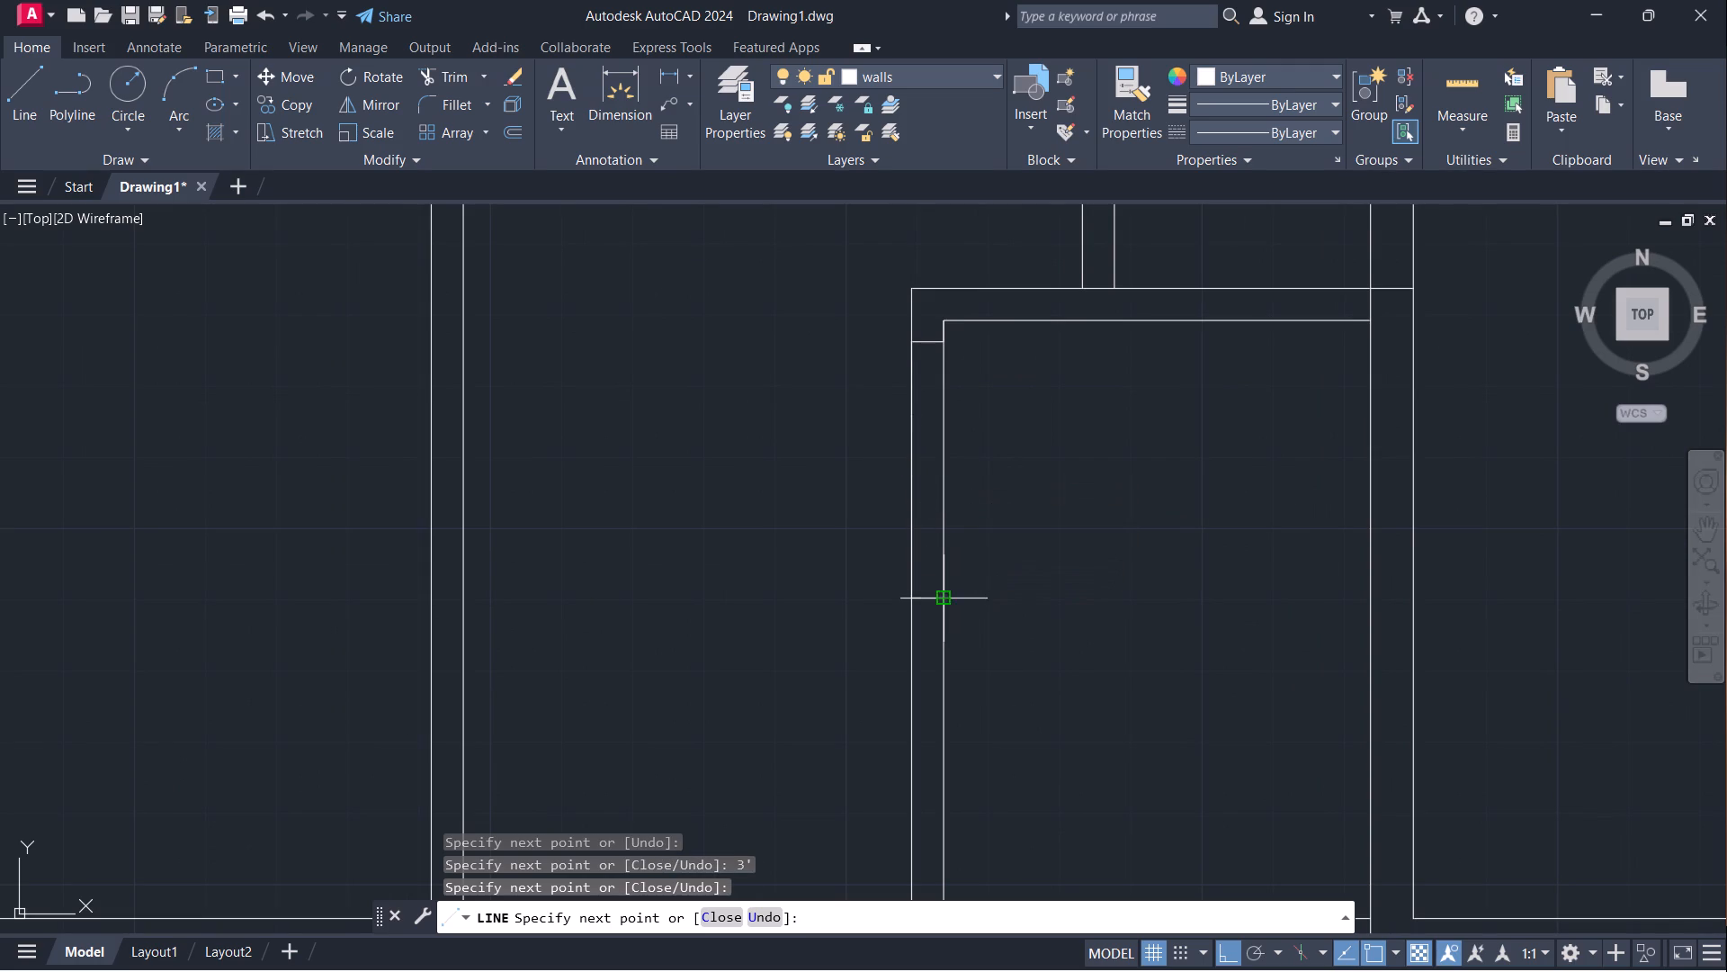
{"action": "key", "text": "Escape"}
Measure the left wall's remaining length from the lower door jamb to the bottom wall's inner line.
{"action": "scroll", "coordinate": [1042, 533], "scroll_direction": "down", "scroll_amount": 1}
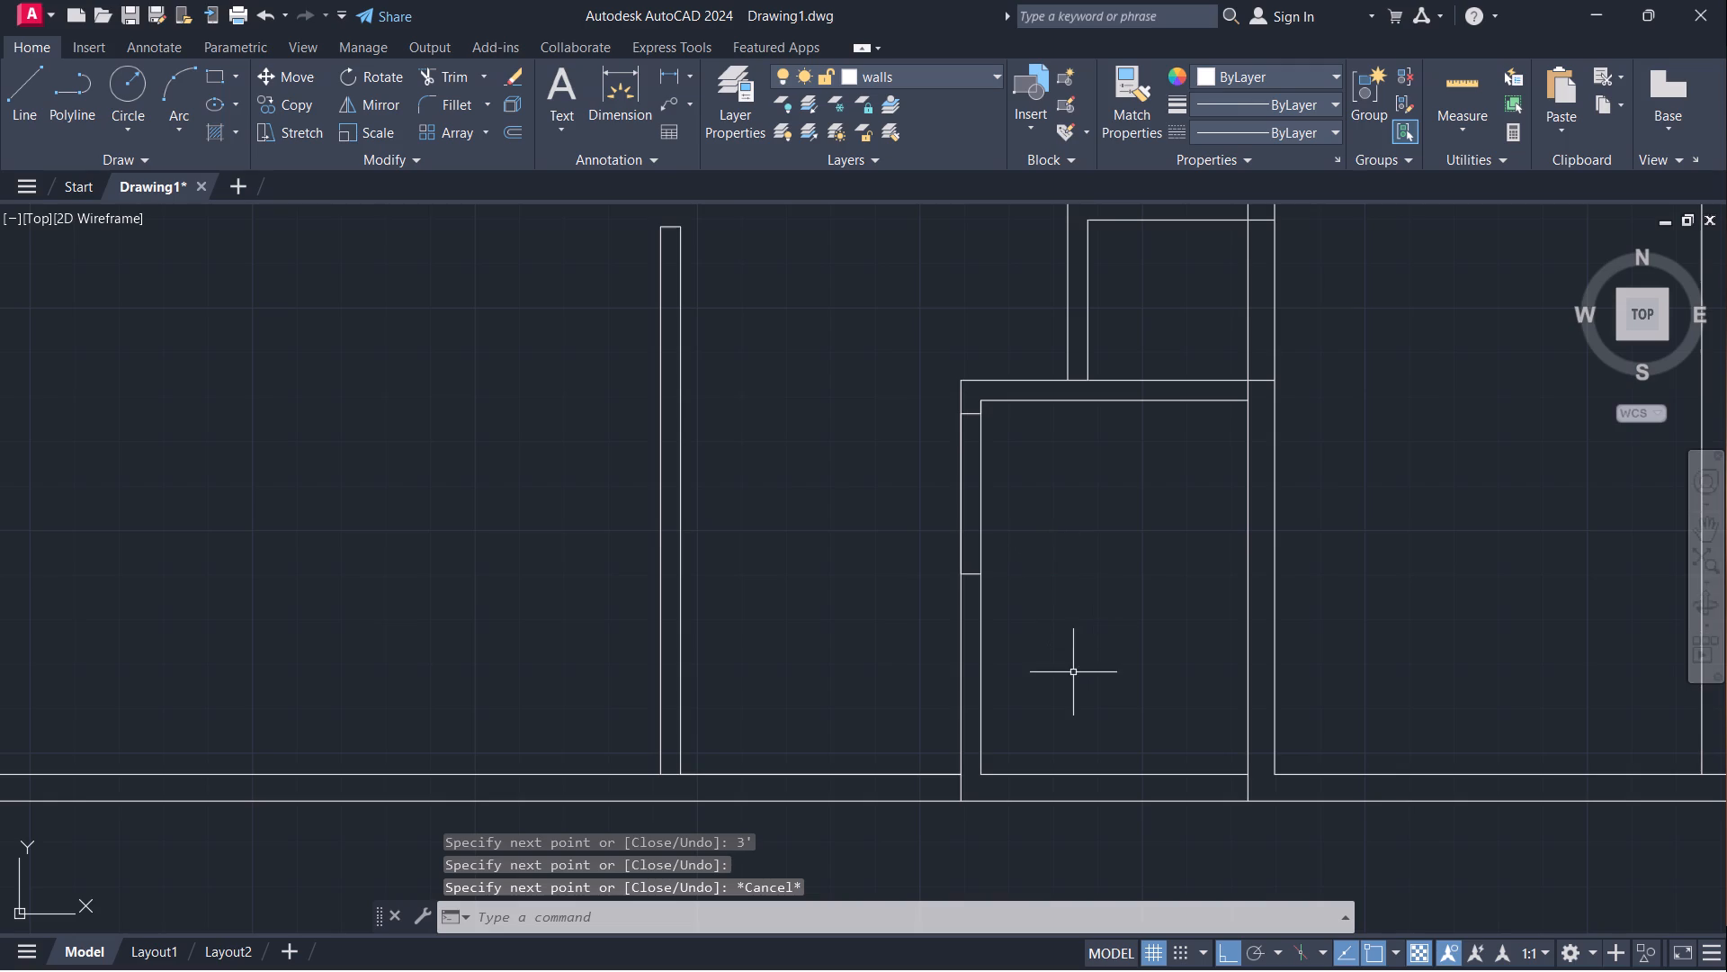
{"action": "middle_click_drag", "start_coordinate": [1072, 673], "coordinate": [1085, 605]}
{"action": "left_click", "coordinate": [674, 78]}
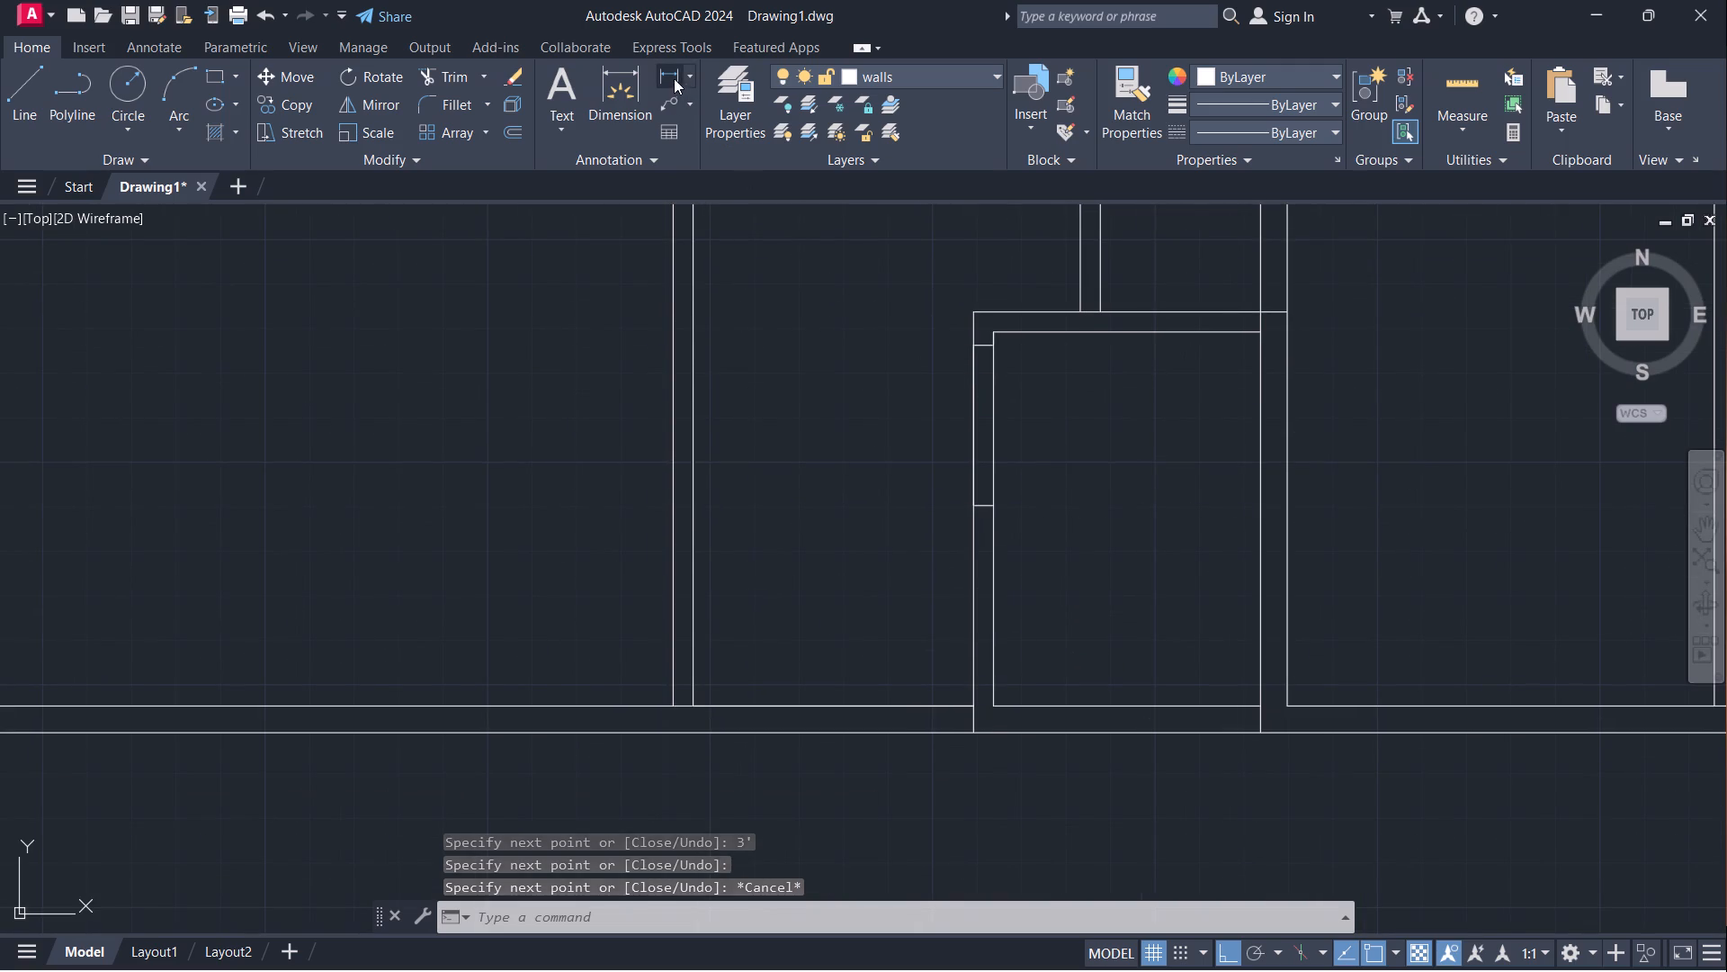
{"action": "left_click", "coordinate": [966, 513]}
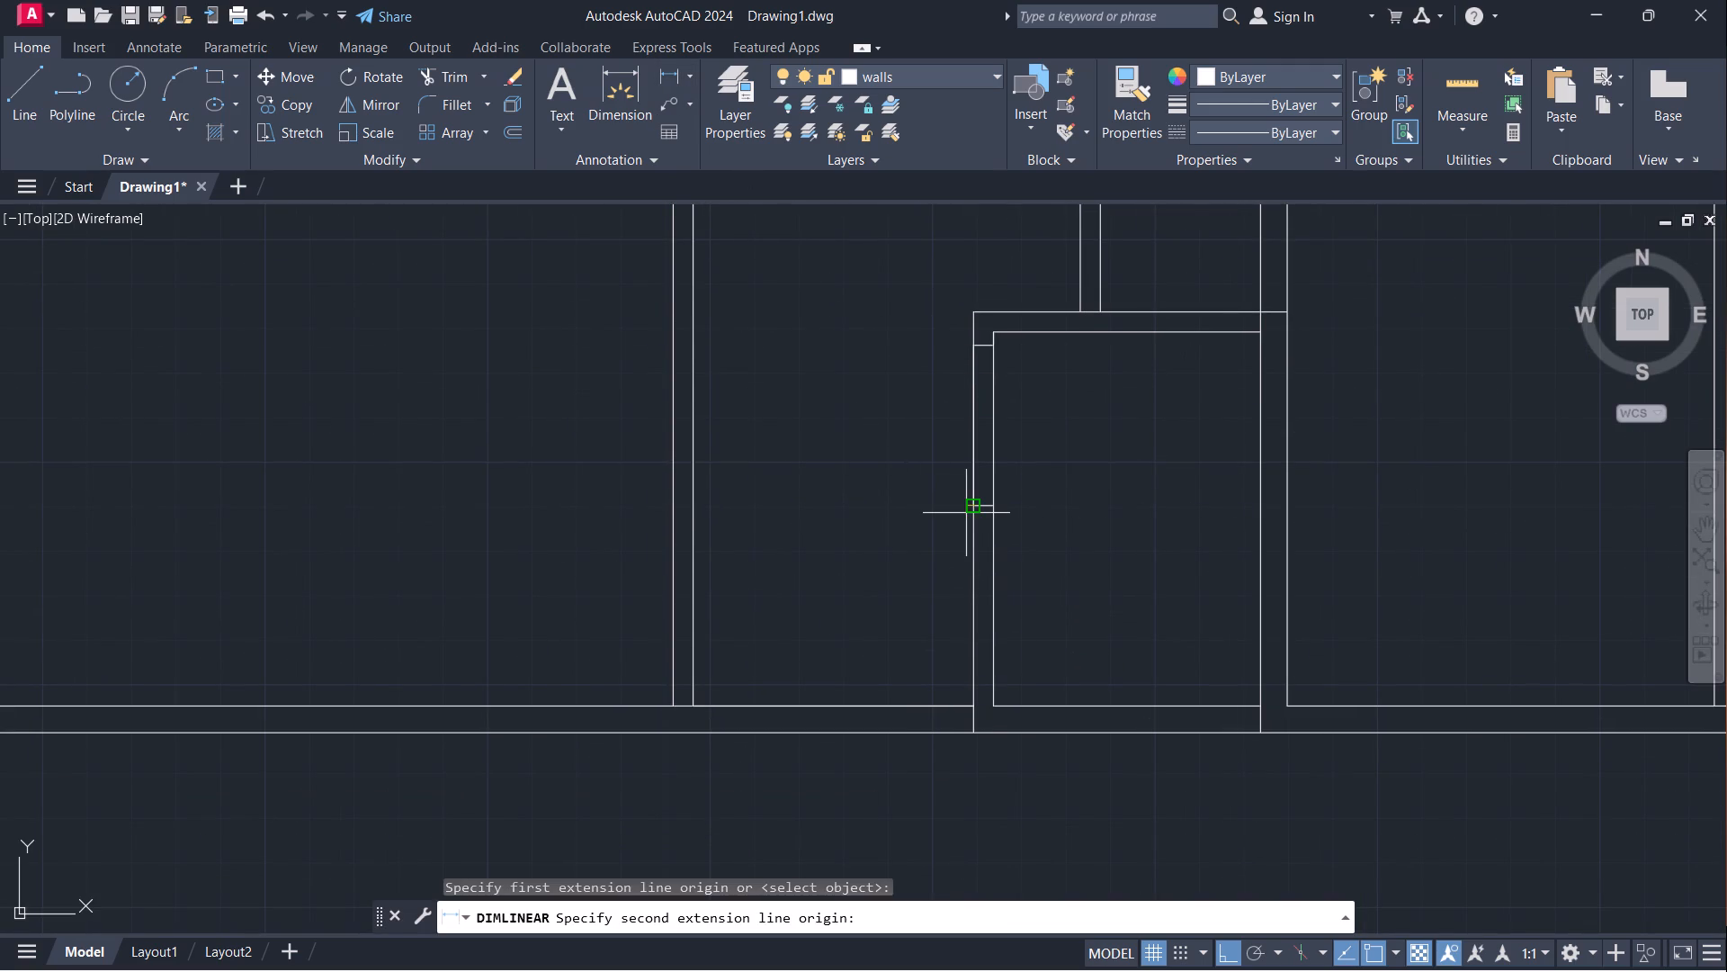
{"action": "left_click", "coordinate": [968, 698]}
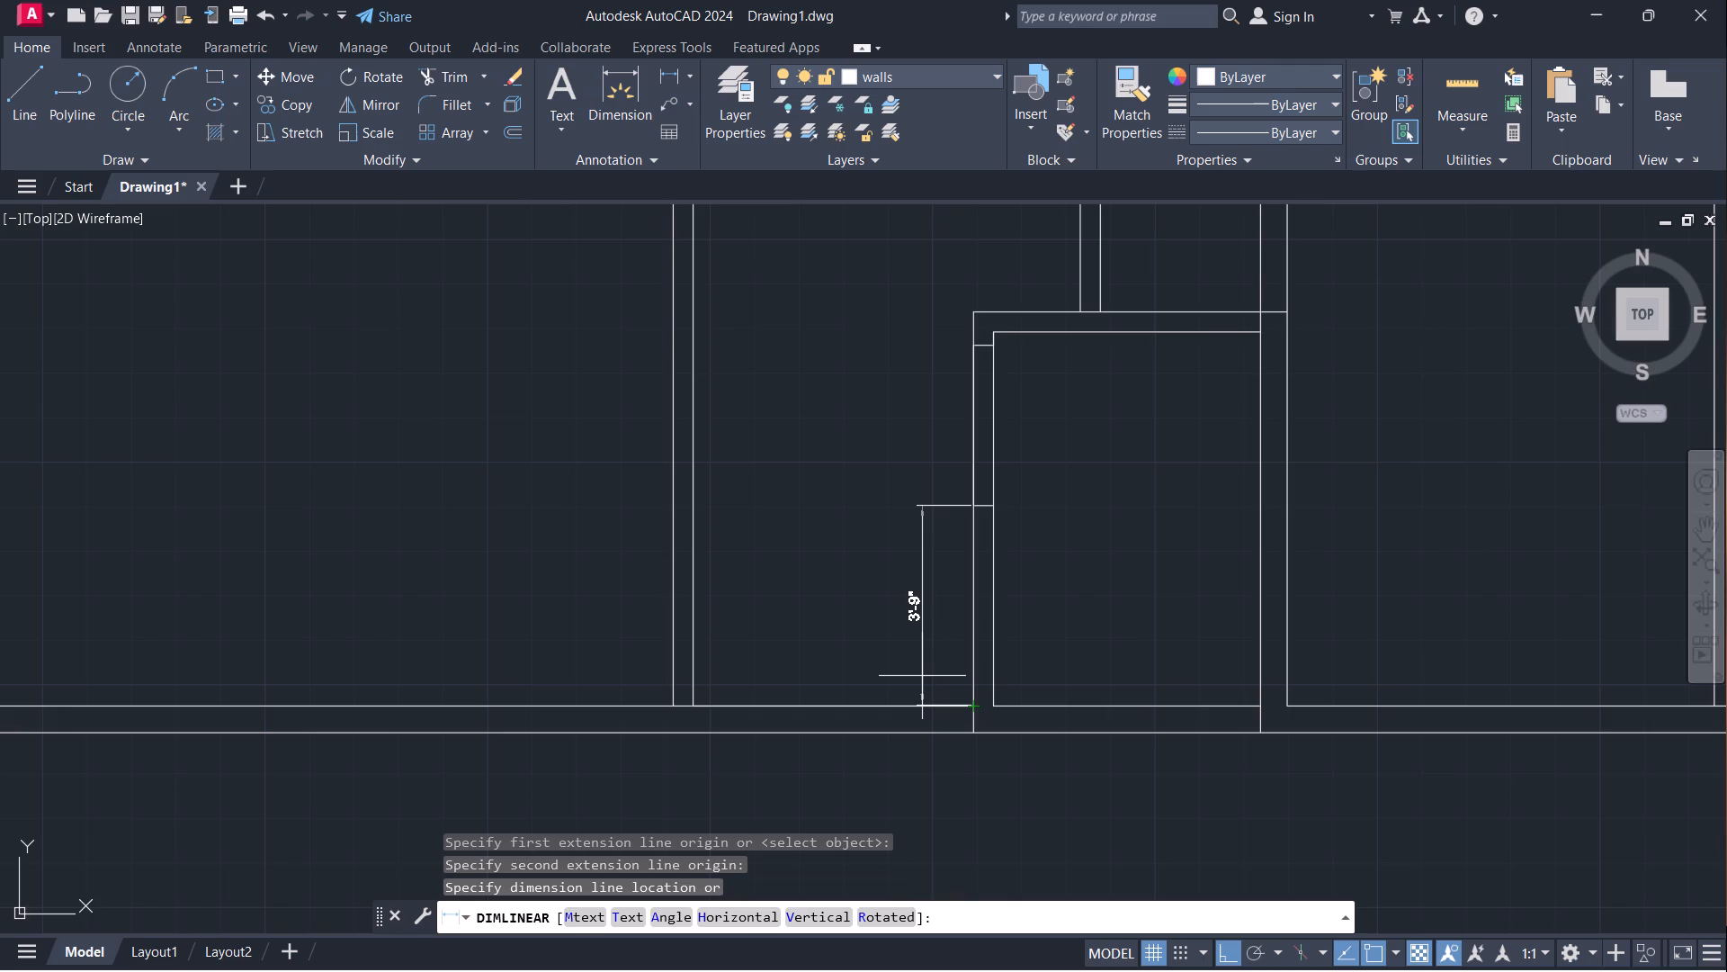
{"action": "key", "text": "Escape"}
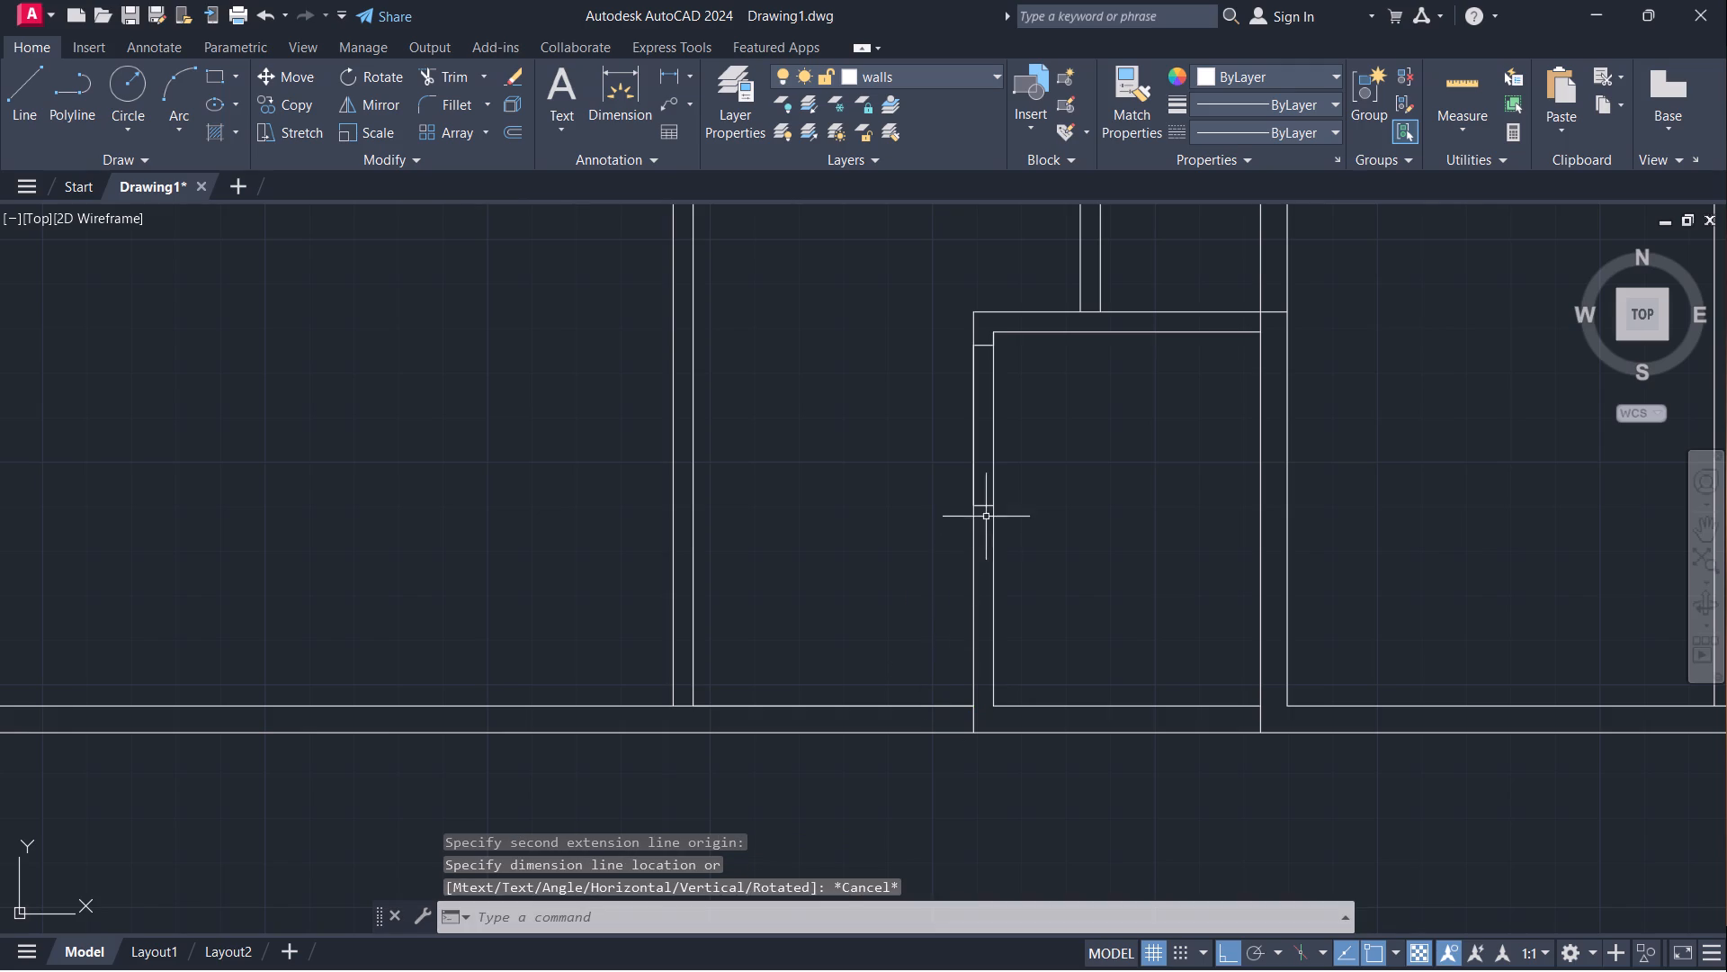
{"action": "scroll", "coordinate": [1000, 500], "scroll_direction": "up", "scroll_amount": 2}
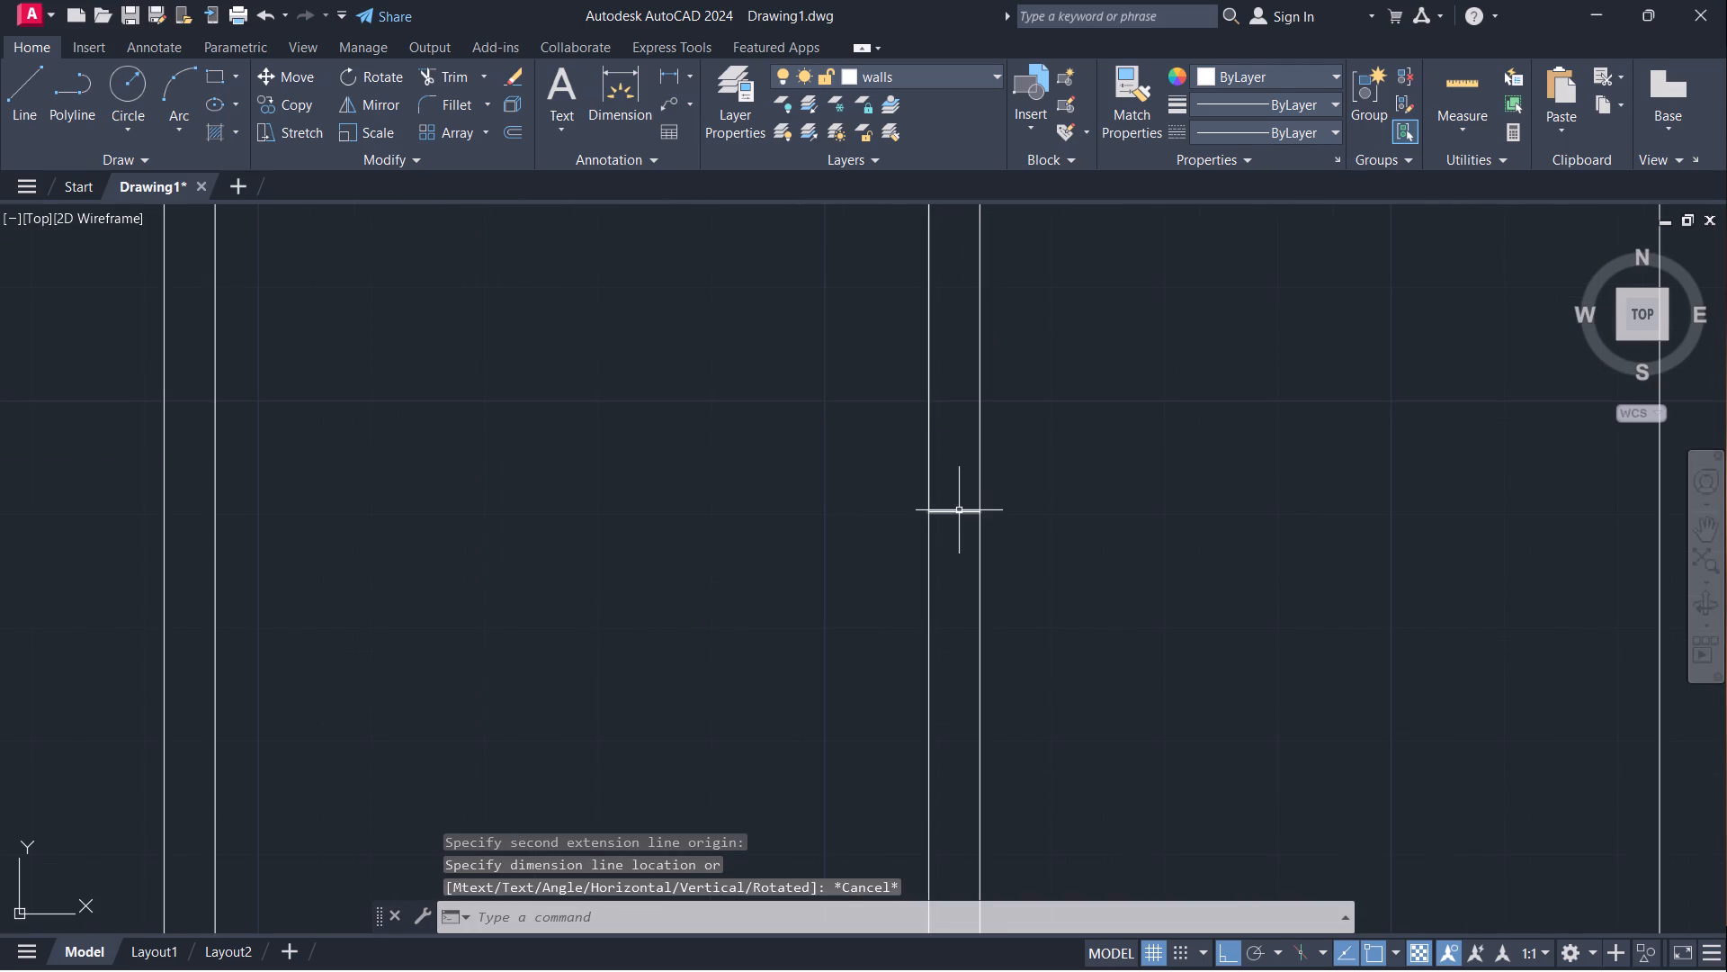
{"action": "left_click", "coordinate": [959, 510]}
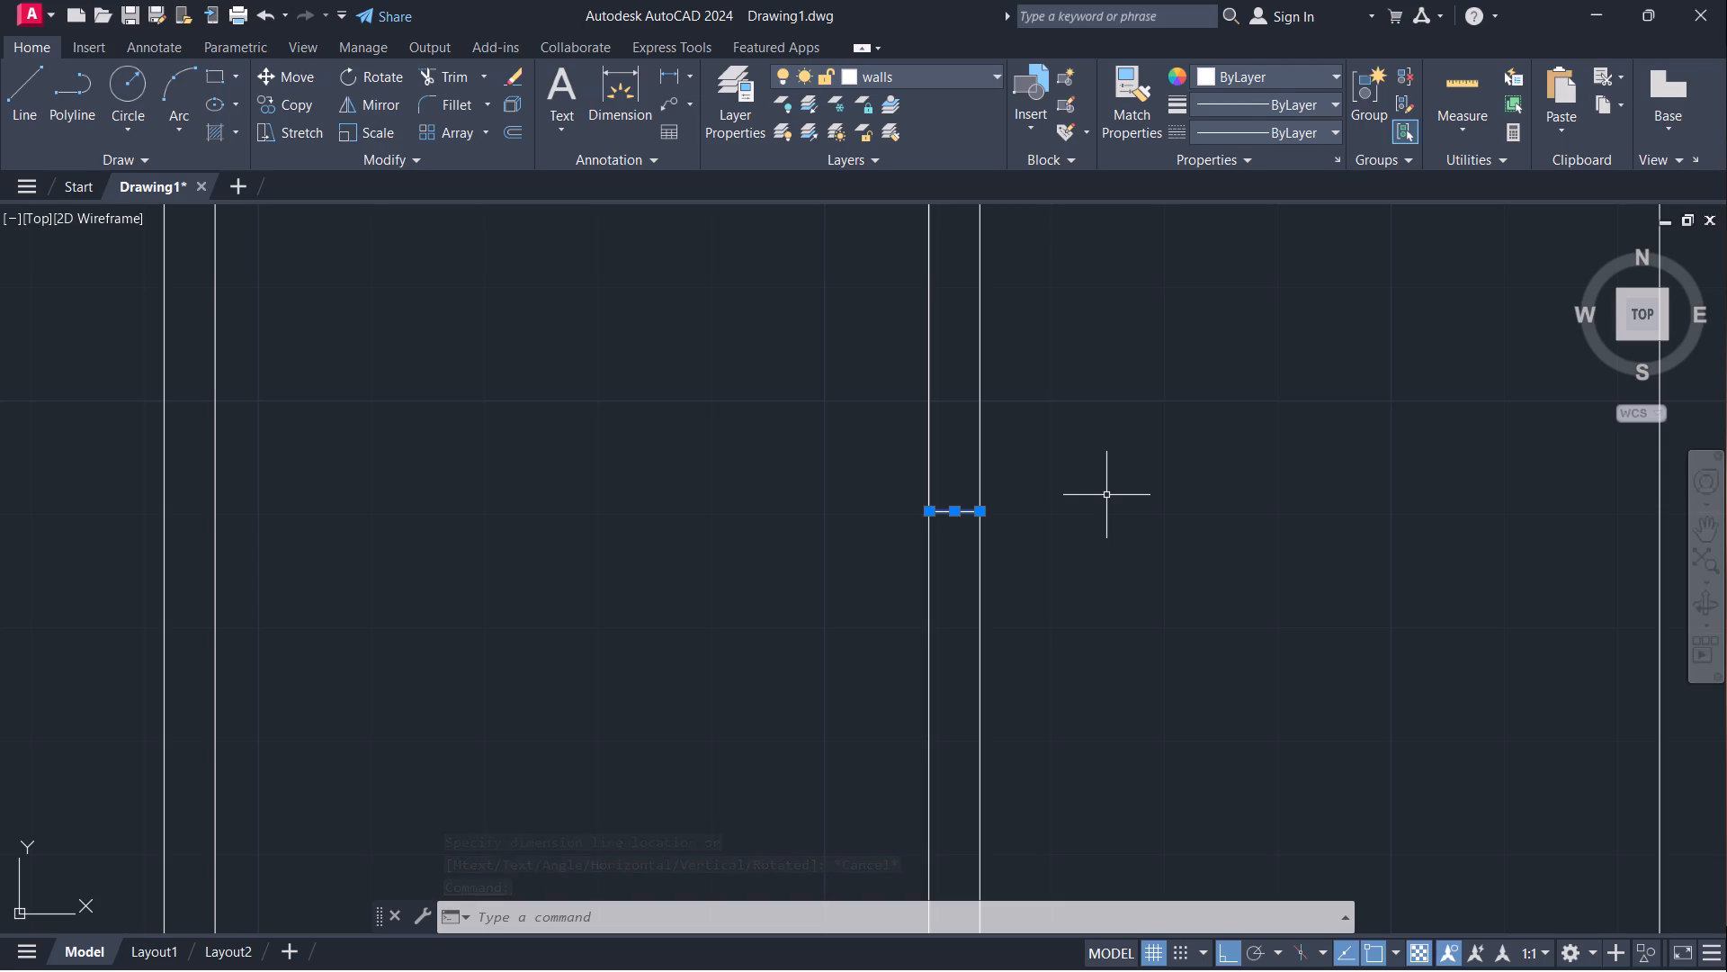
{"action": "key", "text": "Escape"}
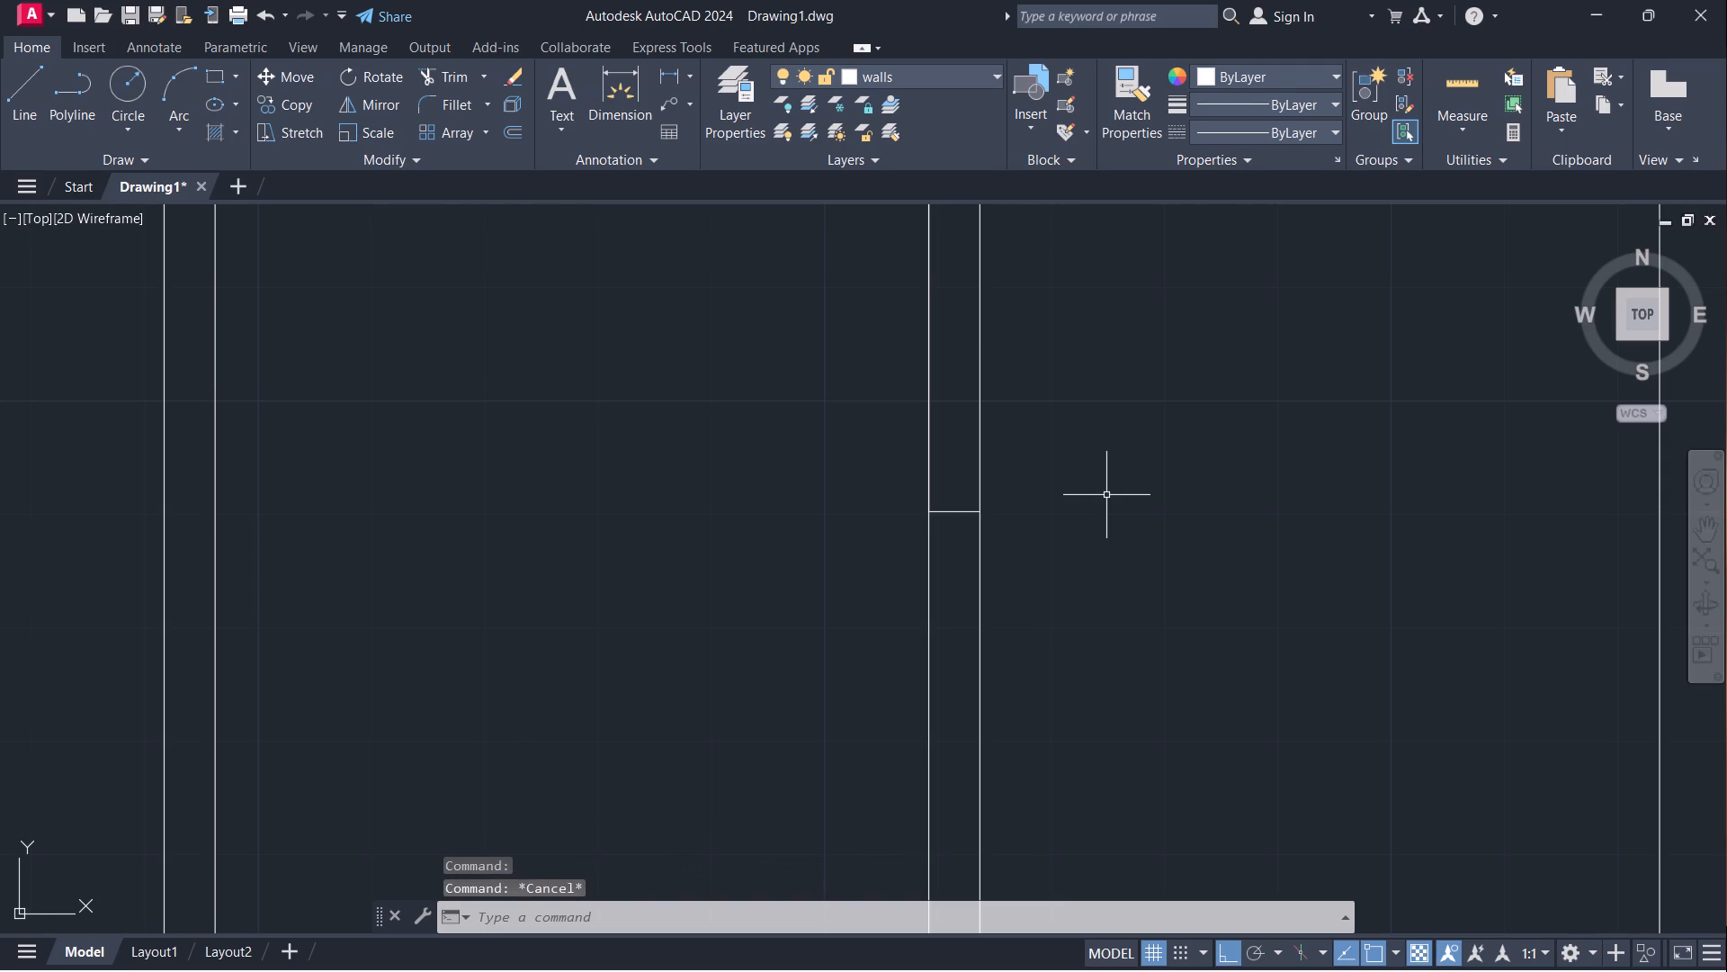
Undo the left wall's length dimension and the 3' door jamb lines on the lower compartment's left wall.
{"action": "key", "text": "ctrl+z"}
{"action": "key", "text": "ctrl+z"}
{"action": "key", "text": "ctrl+z"}
{"action": "key", "text": "ctrl+z"}
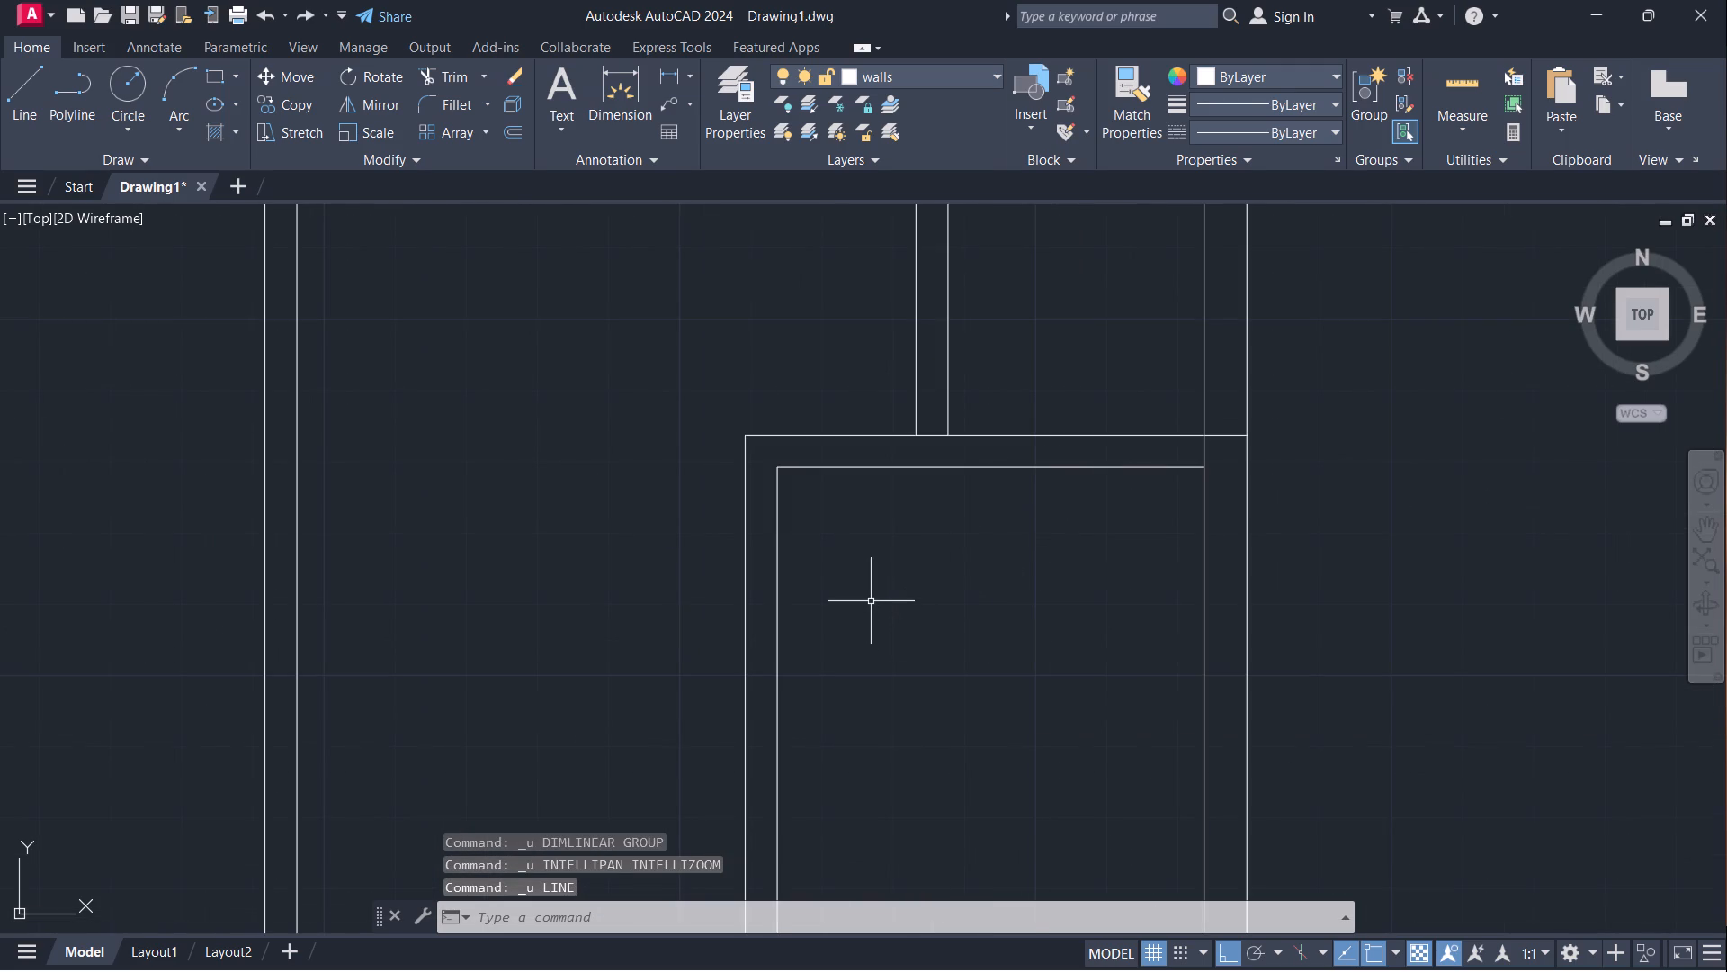
Draw the upper door jamb across the lower compartment's left wall, 3" below the inner top corner, continuing 2'6" down the outer face.
{"action": "key", "text": "l"}
{"action": "key", "text": "Return"}
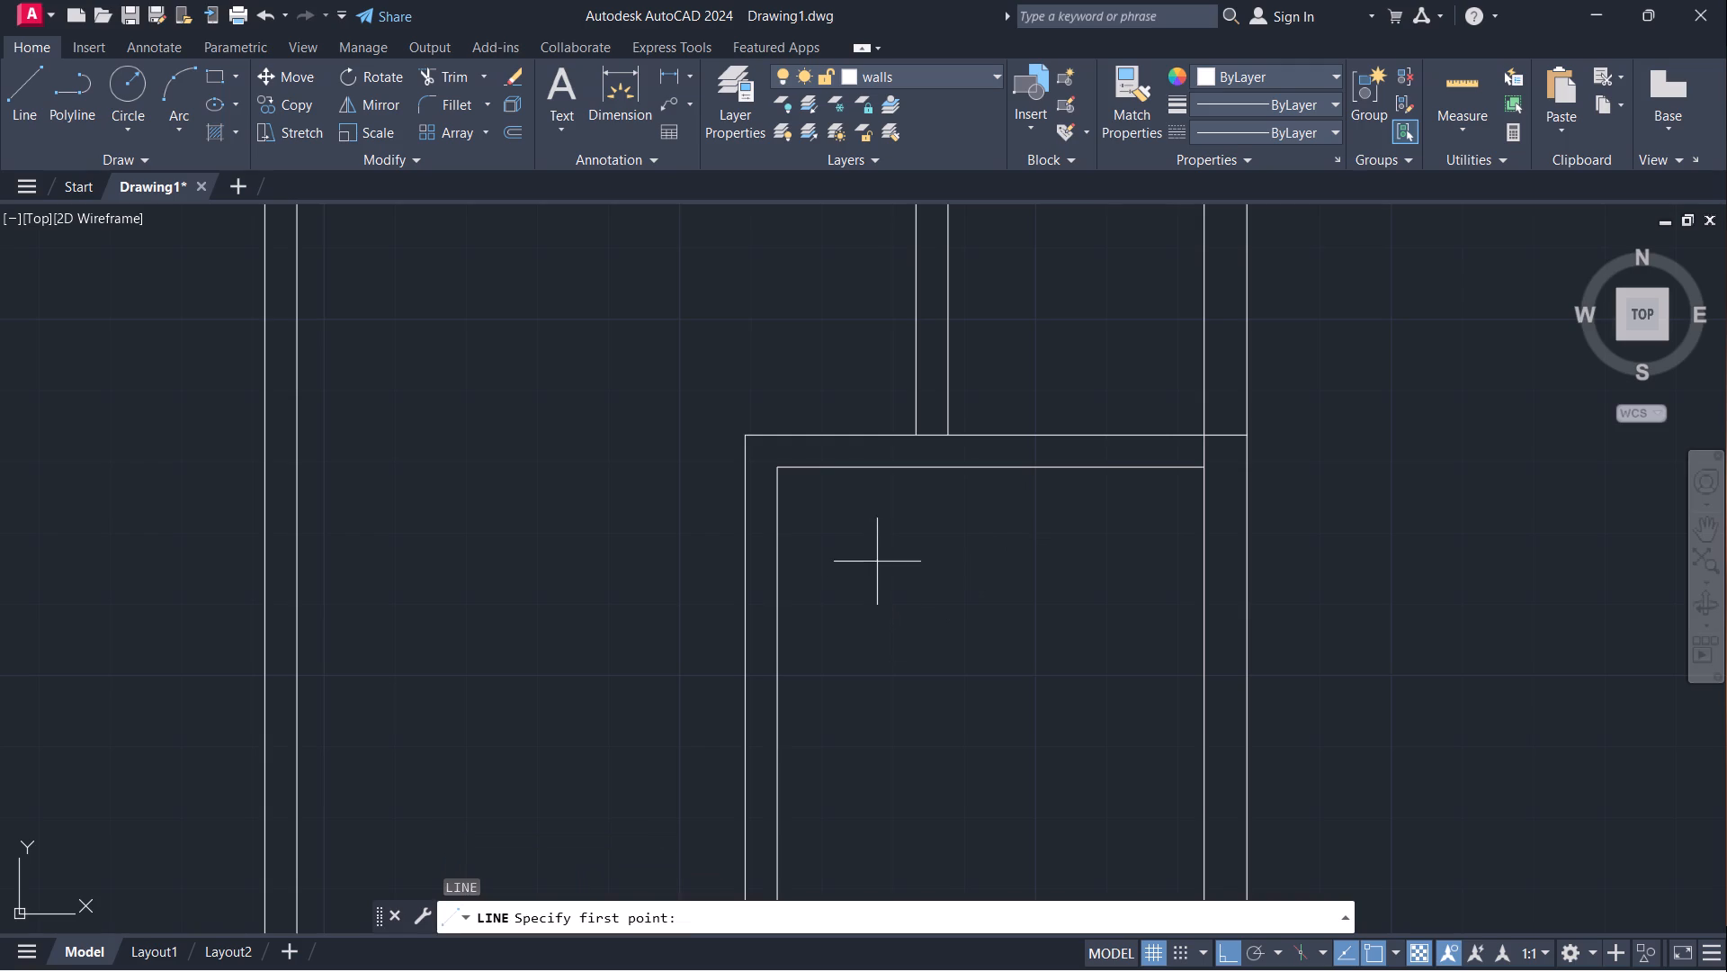
{"action": "left_click", "coordinate": [772, 463]}
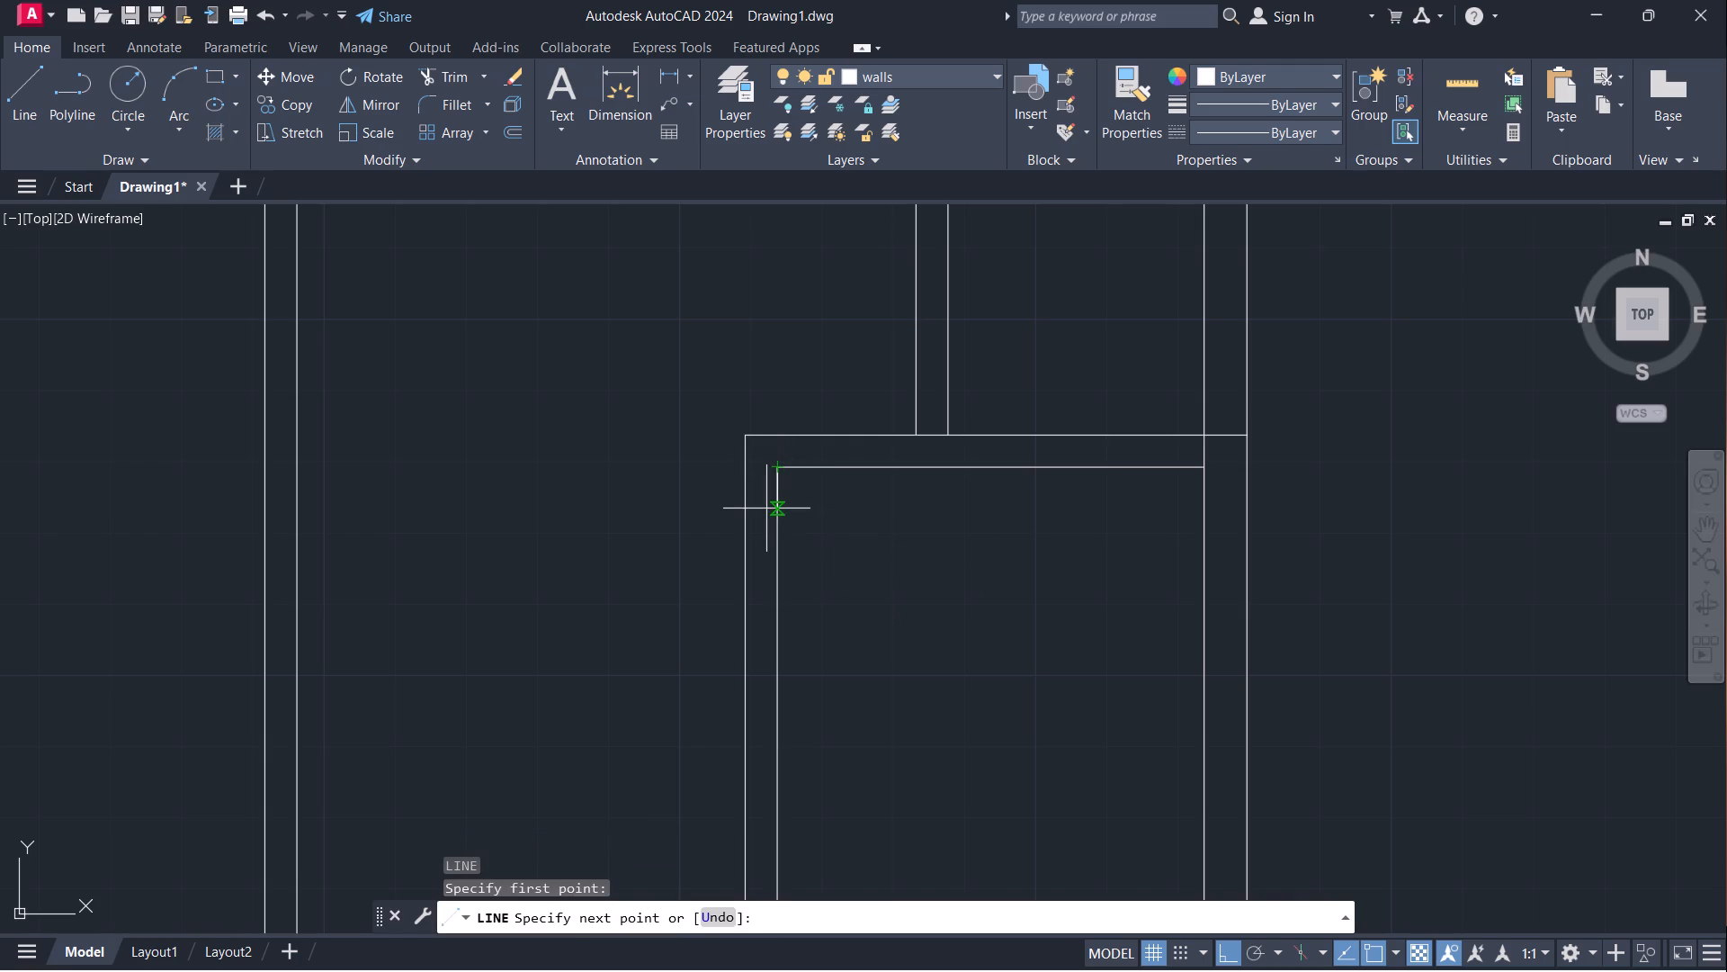
{"action": "key", "text": "3"}
{"action": "key", "text": "Return"}
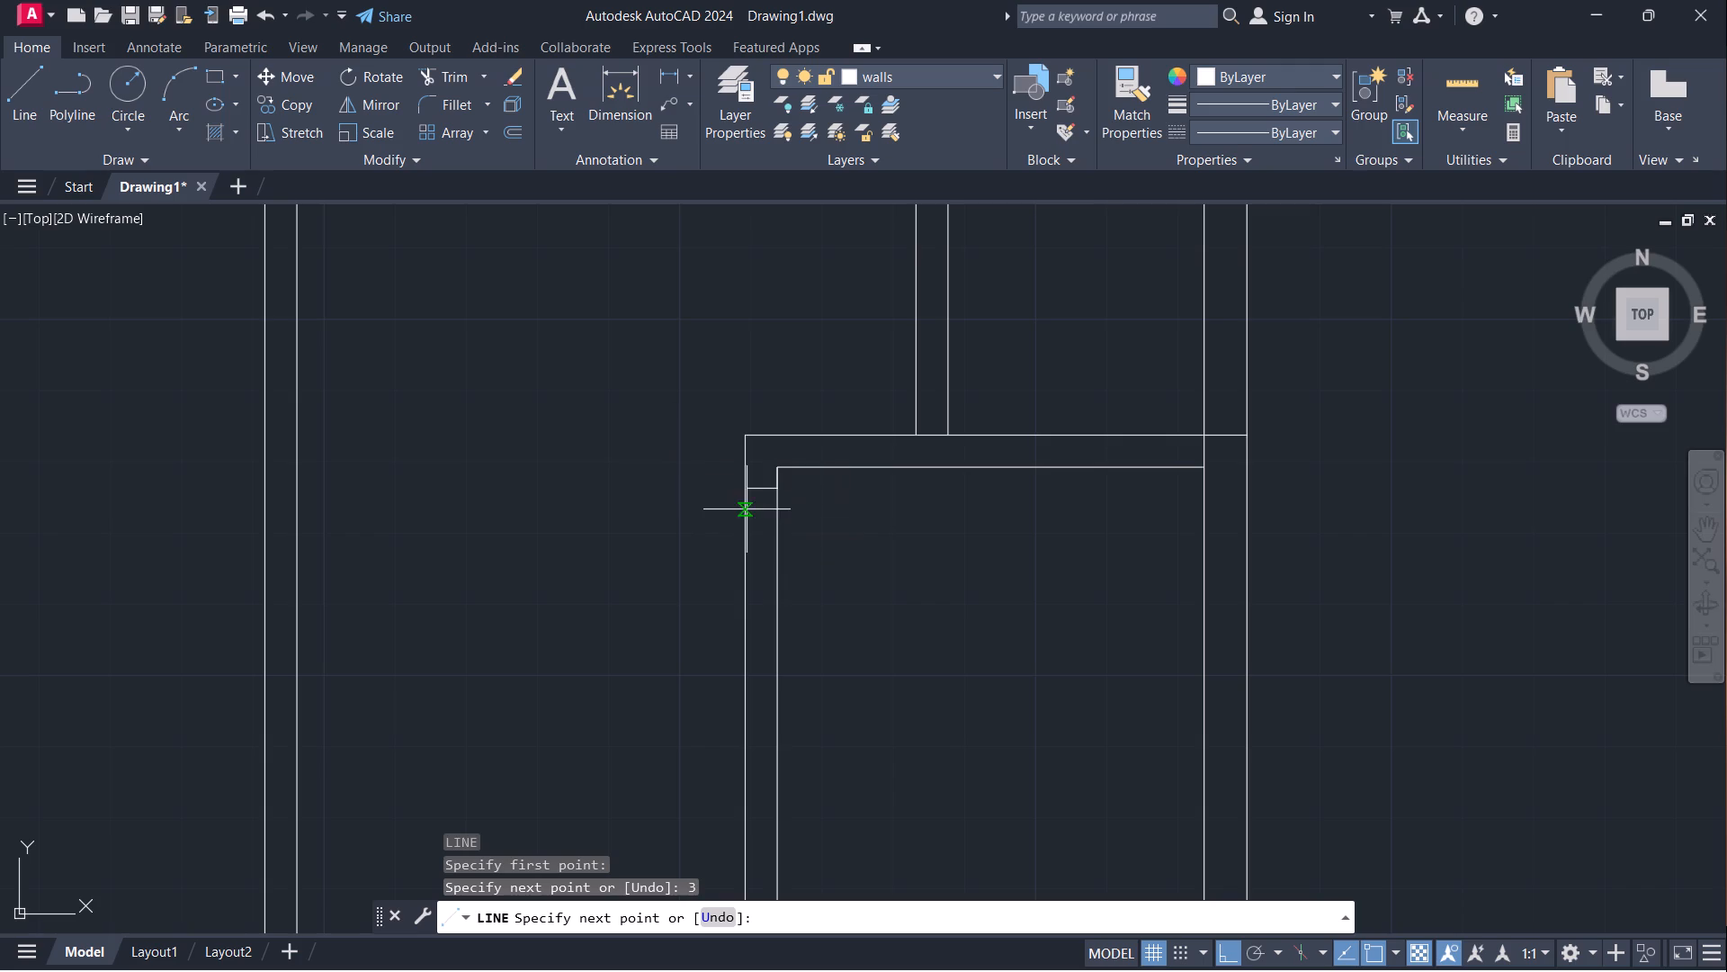
{"action": "left_click", "coordinate": [744, 488]}
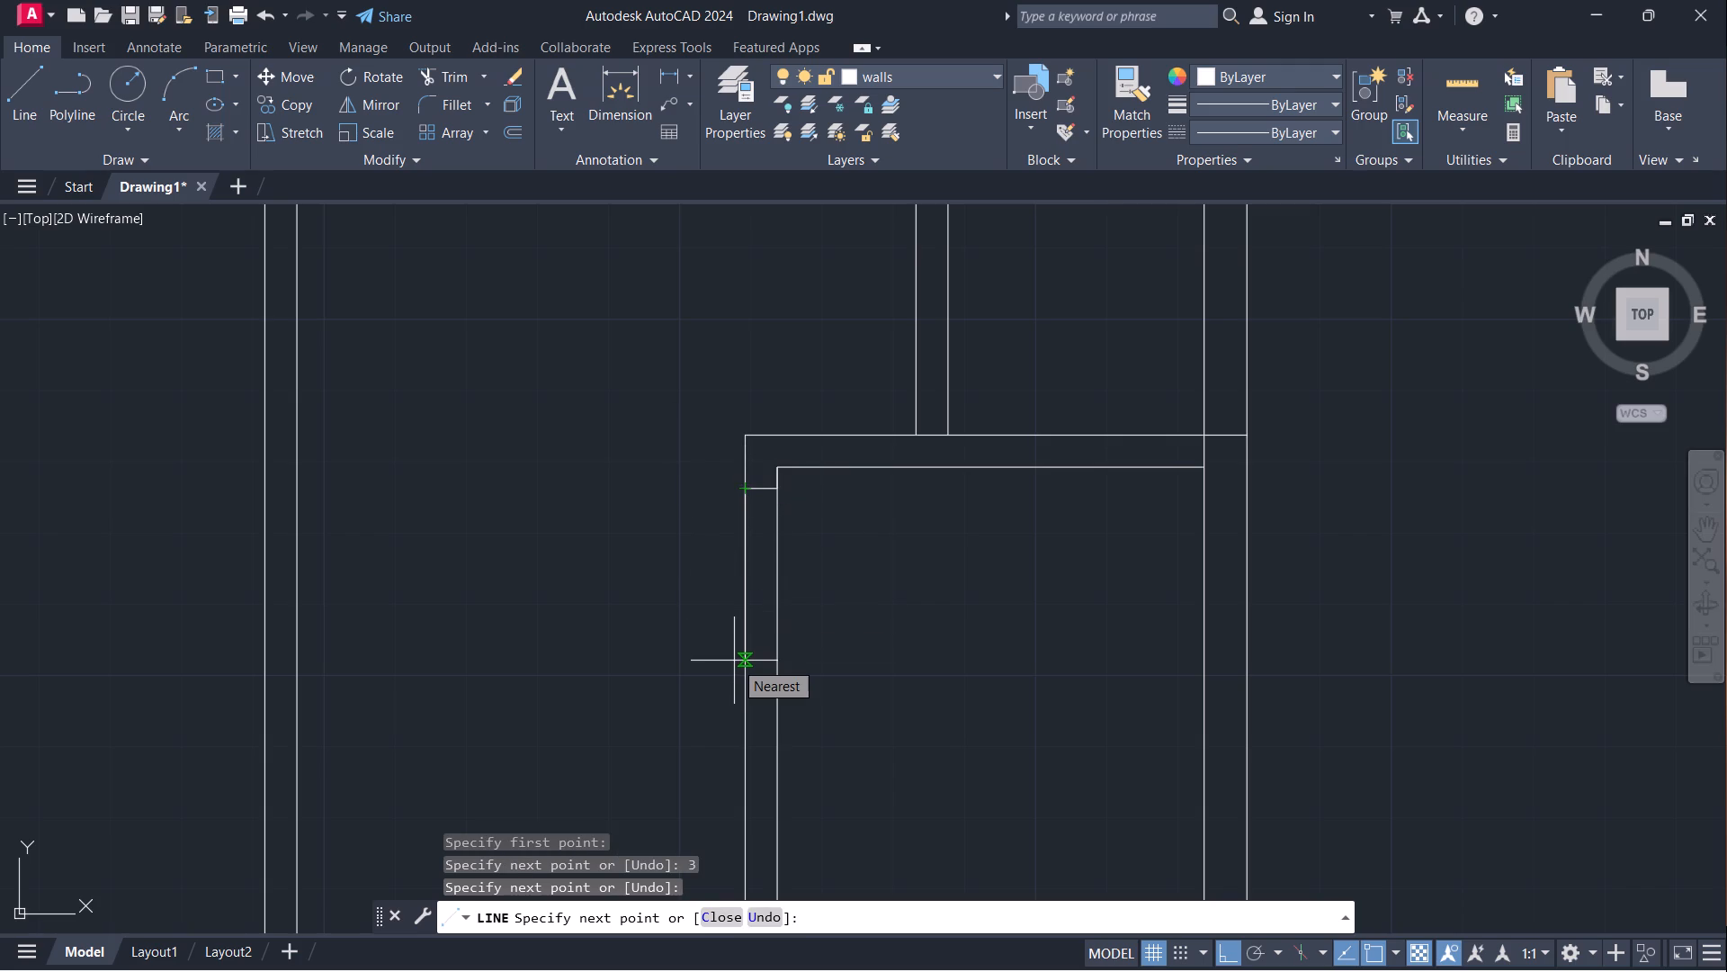
{"action": "type", "text": "2'6"}
{"action": "key", "text": "shift+quotedbl"}
{"action": "key", "text": "Return"}
{"action": "key", "text": "4"}
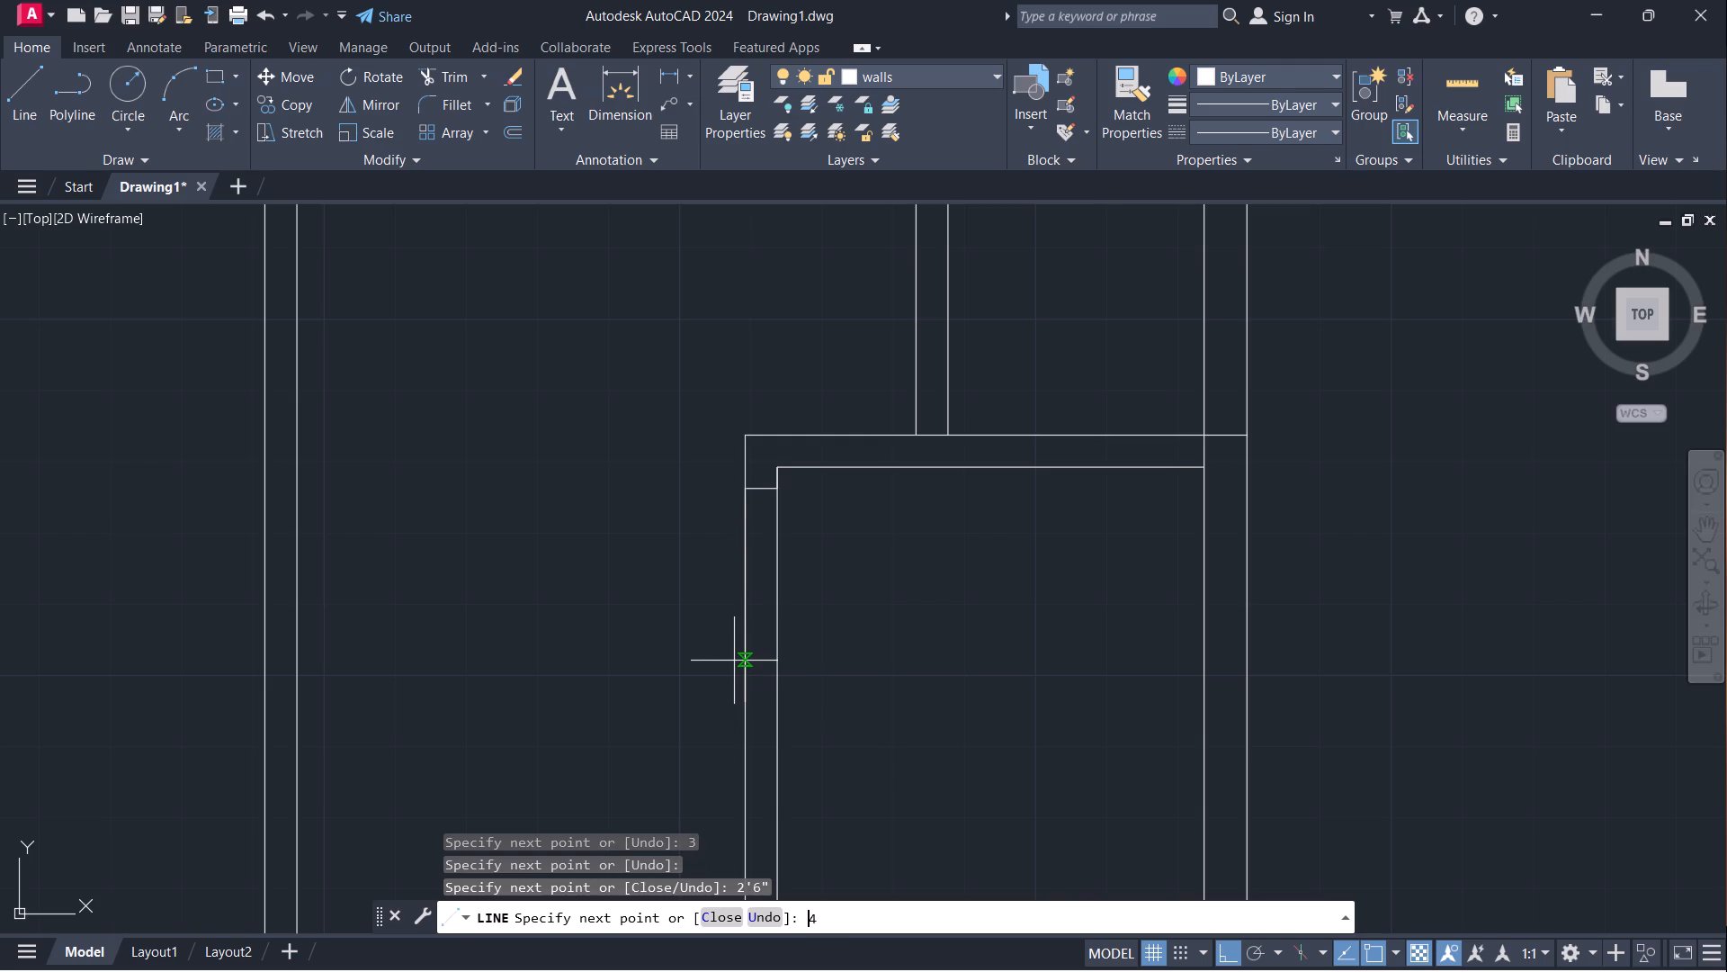
{"action": "left_click", "coordinate": [781, 695]}
{"action": "key", "text": "Escape"}
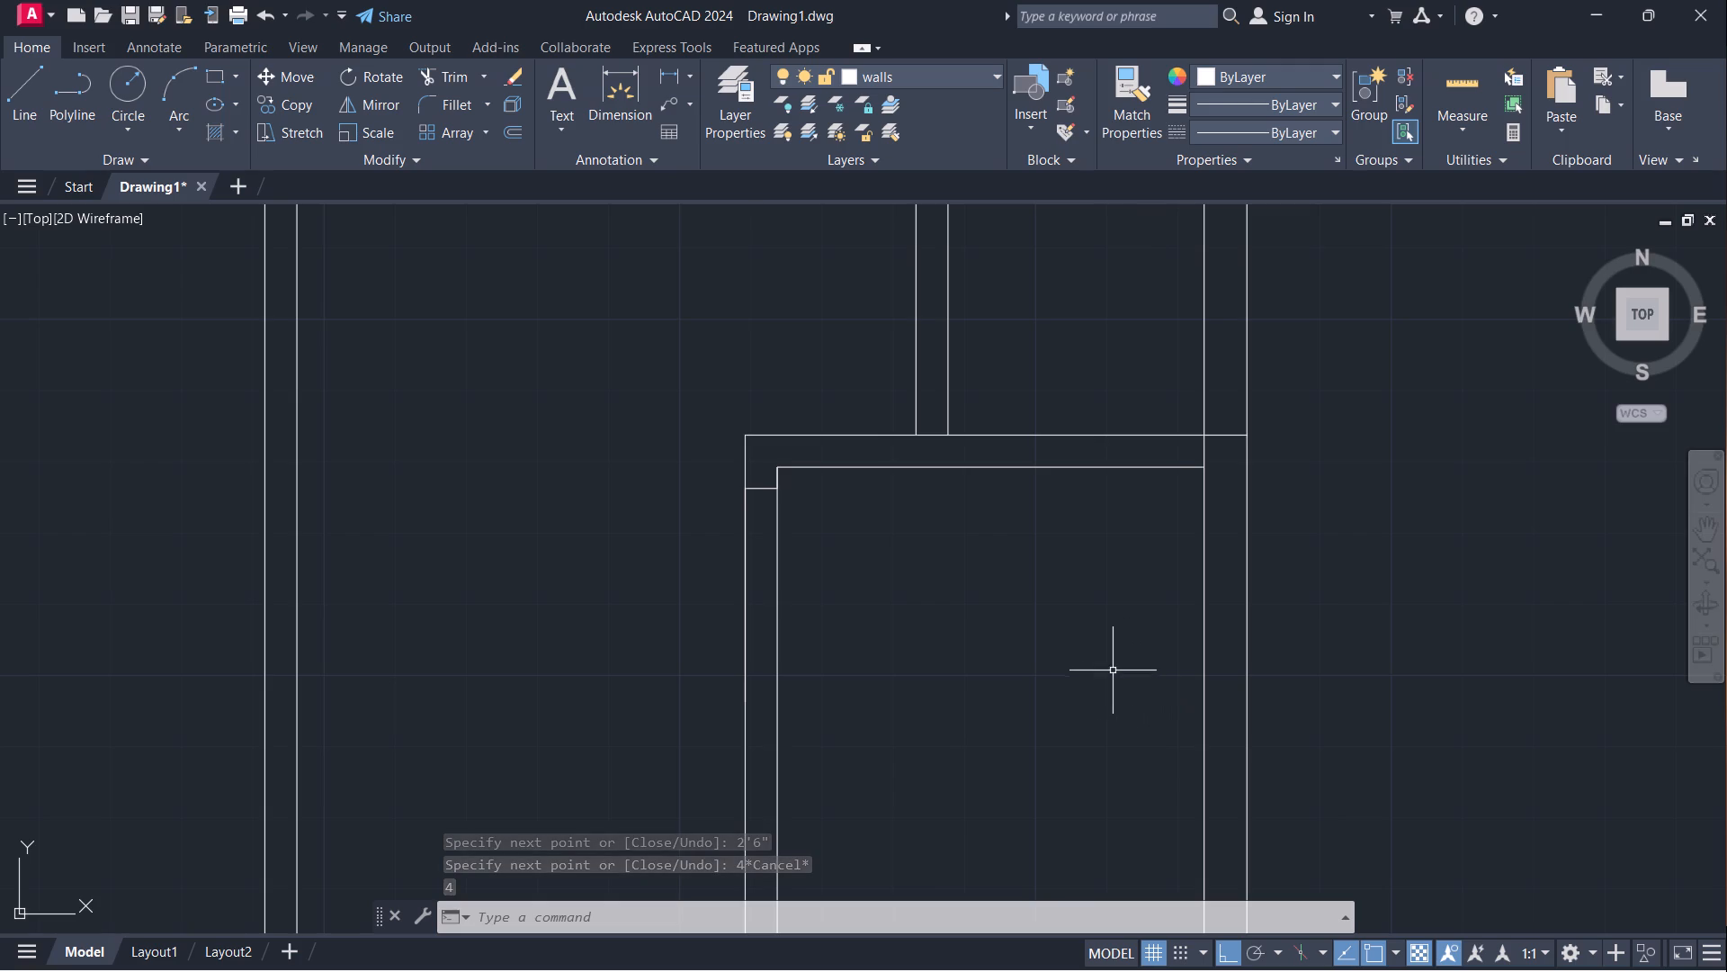
Draw the lower door jamb across the lower compartment's left wall, 2'6" below the upper jamb.
{"action": "middle_click_drag", "start_coordinate": [1092, 681], "coordinate": [1265, 556]}
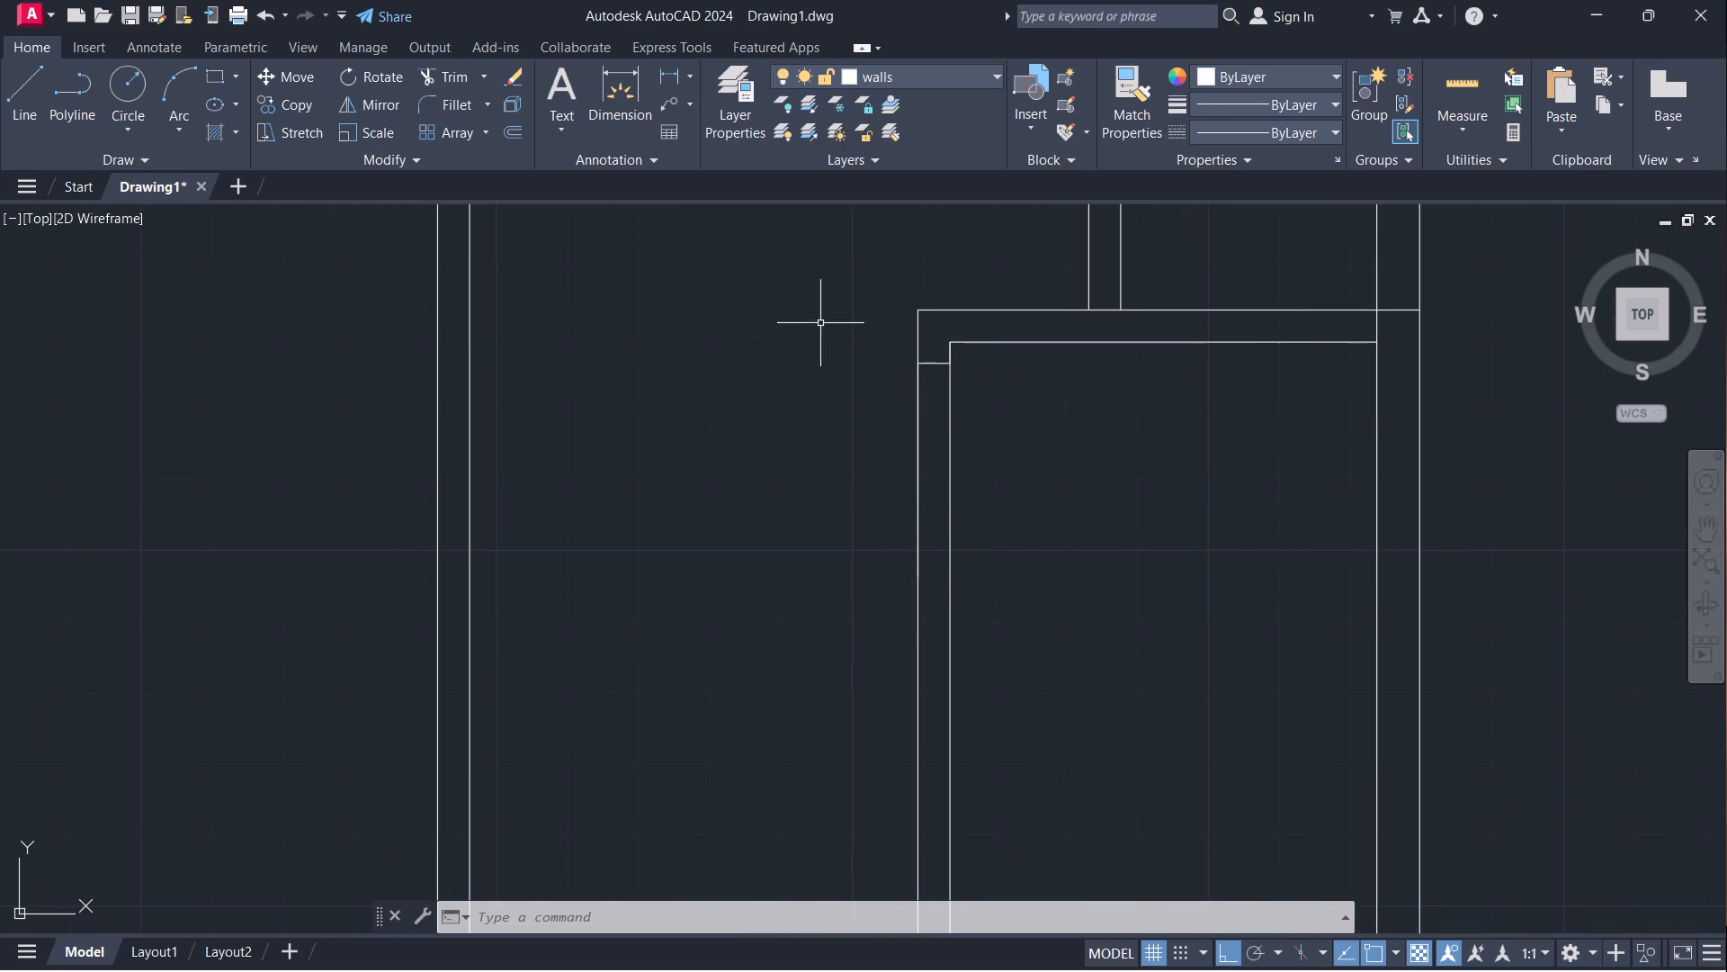
{"action": "key", "text": "l"}
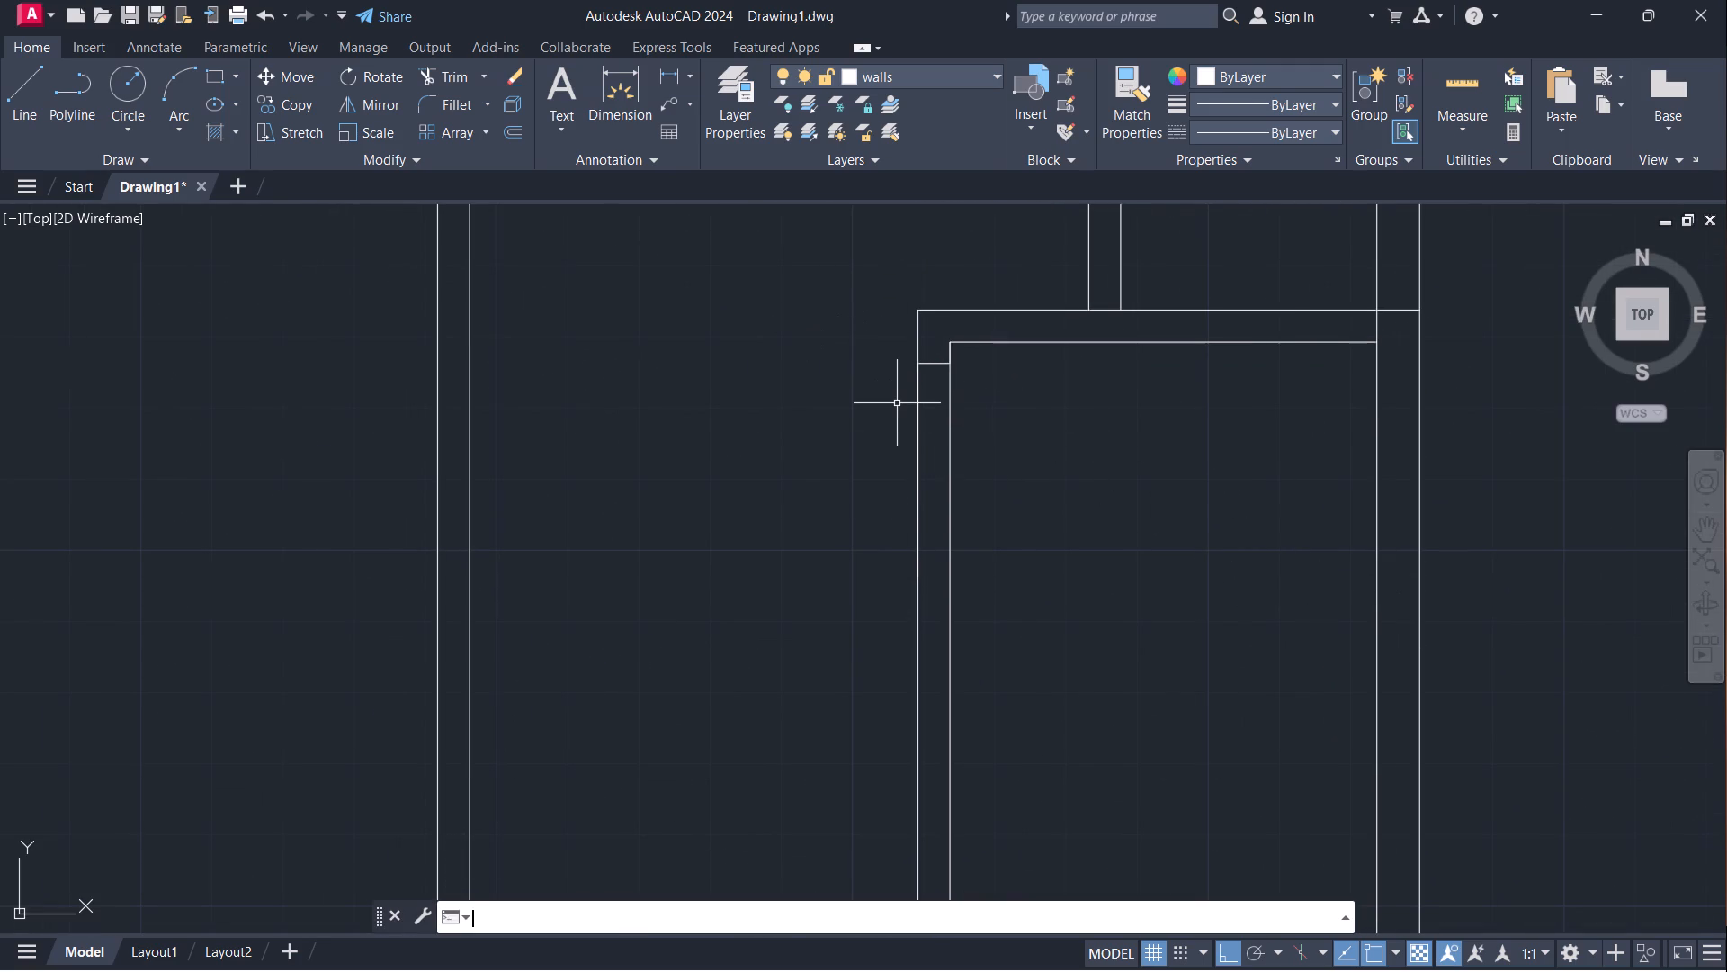
{"action": "key", "text": "Return"}
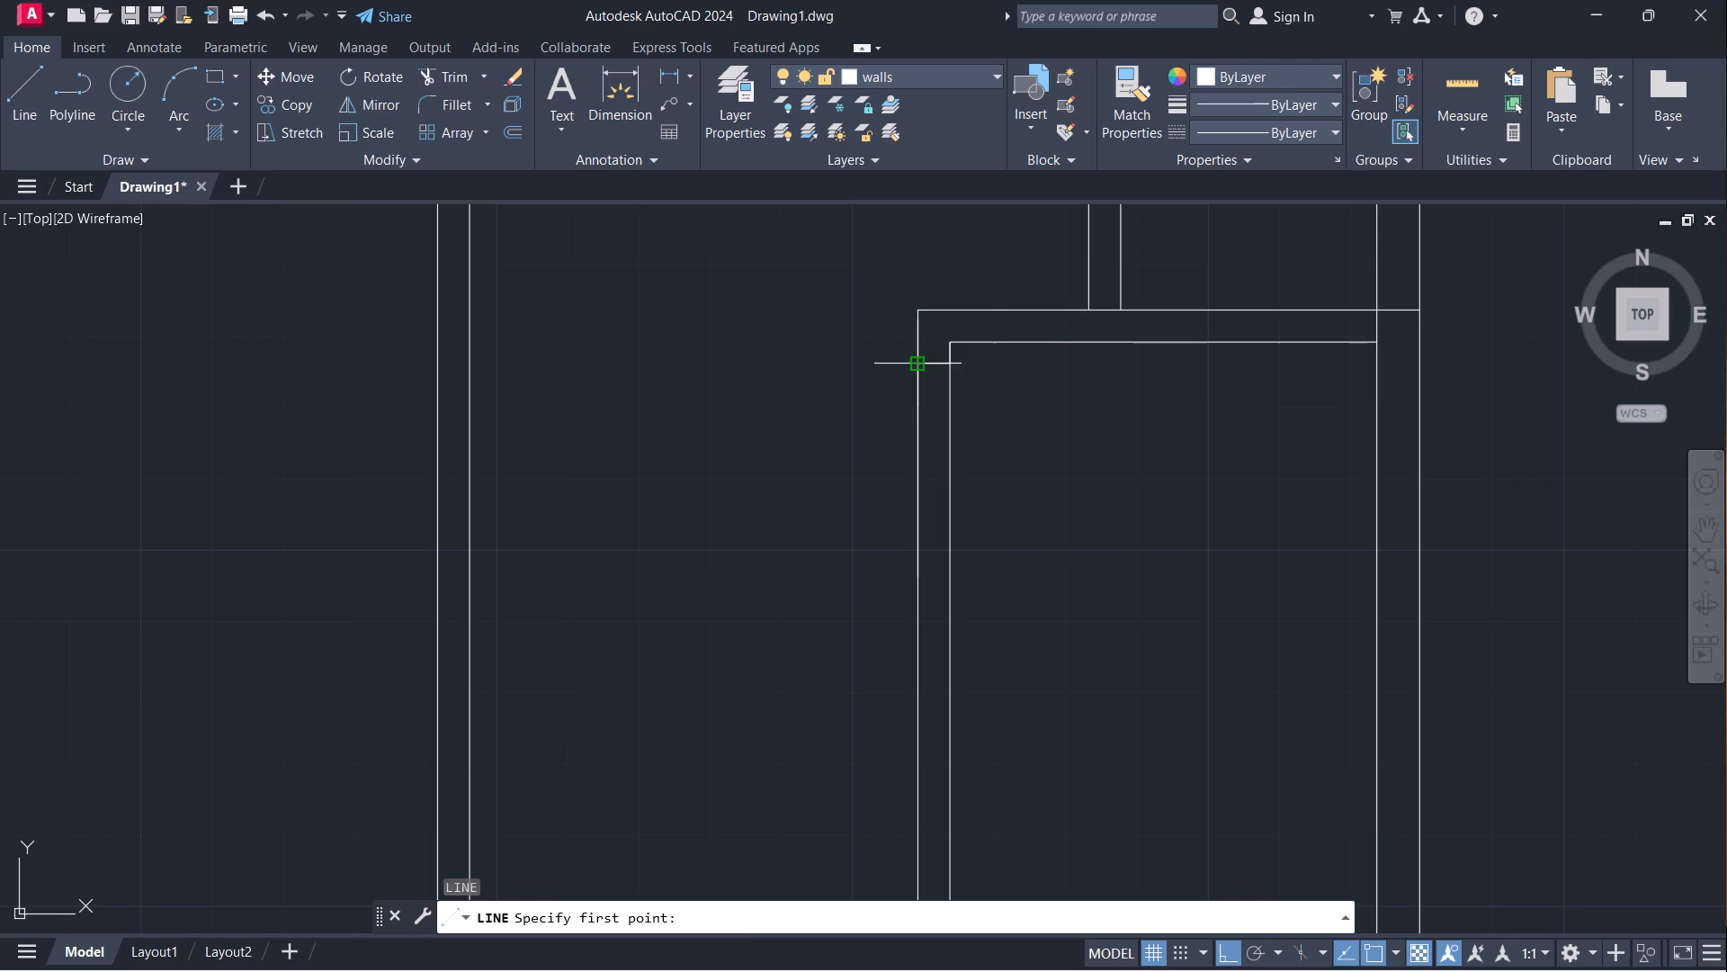
{"action": "left_click", "coordinate": [917, 365]}
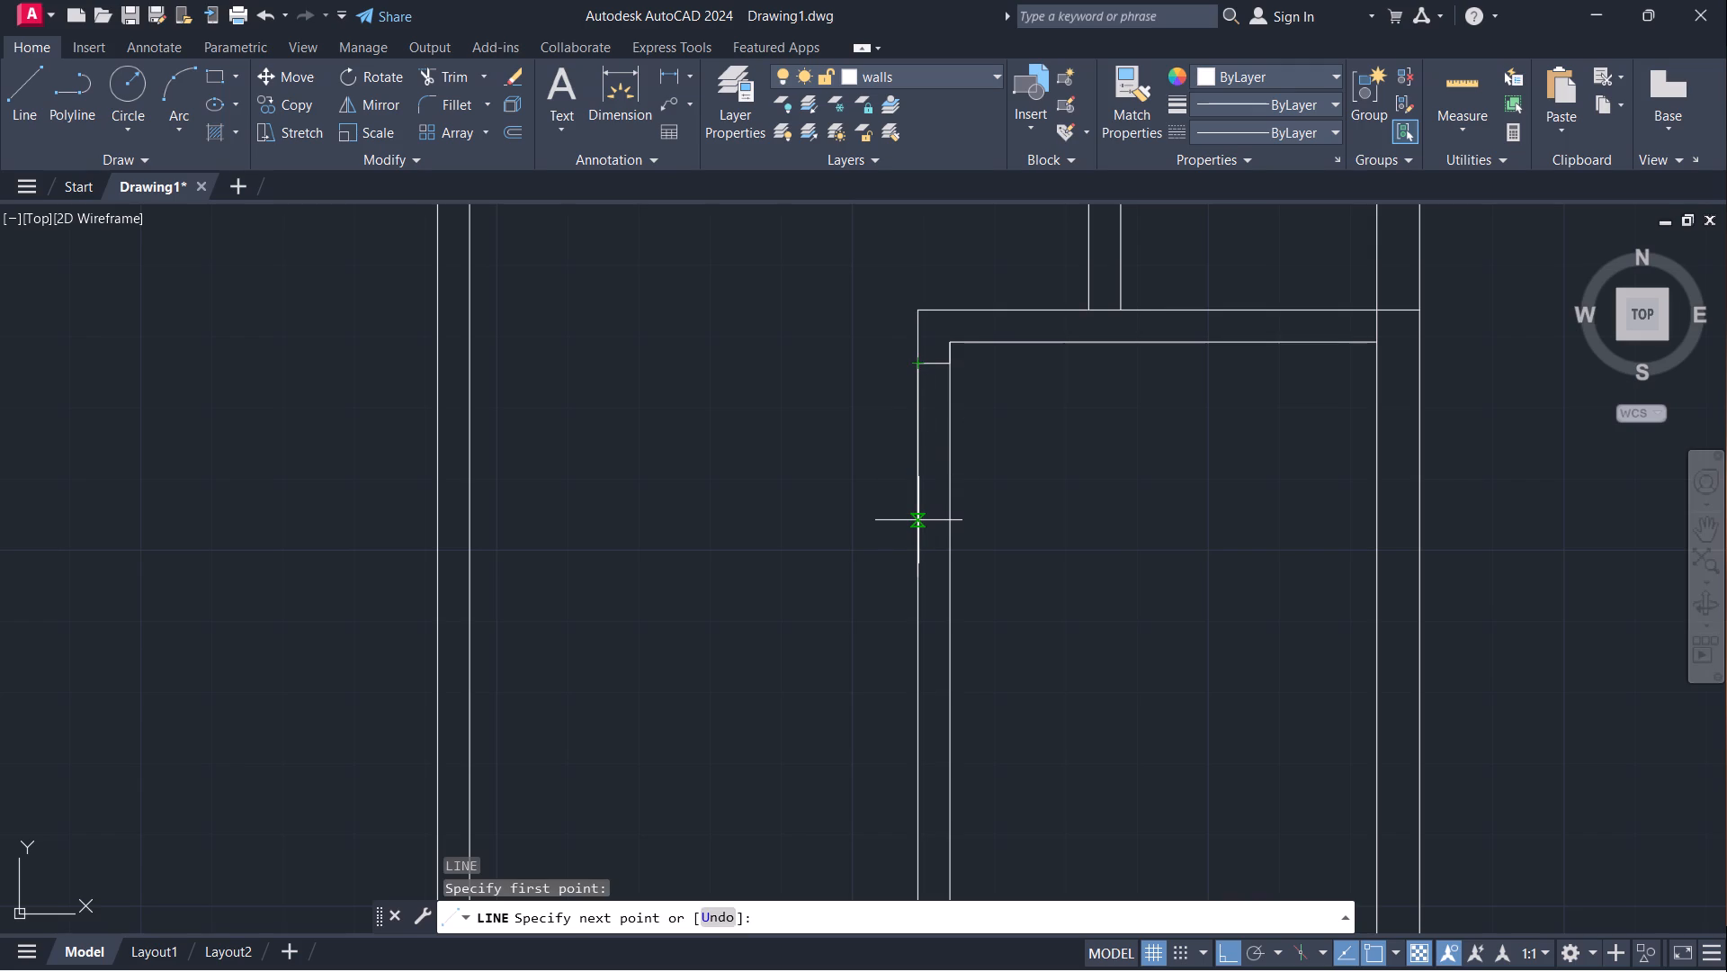
{"action": "type", "text": "2'6\""}
{"action": "key", "text": "Return"}
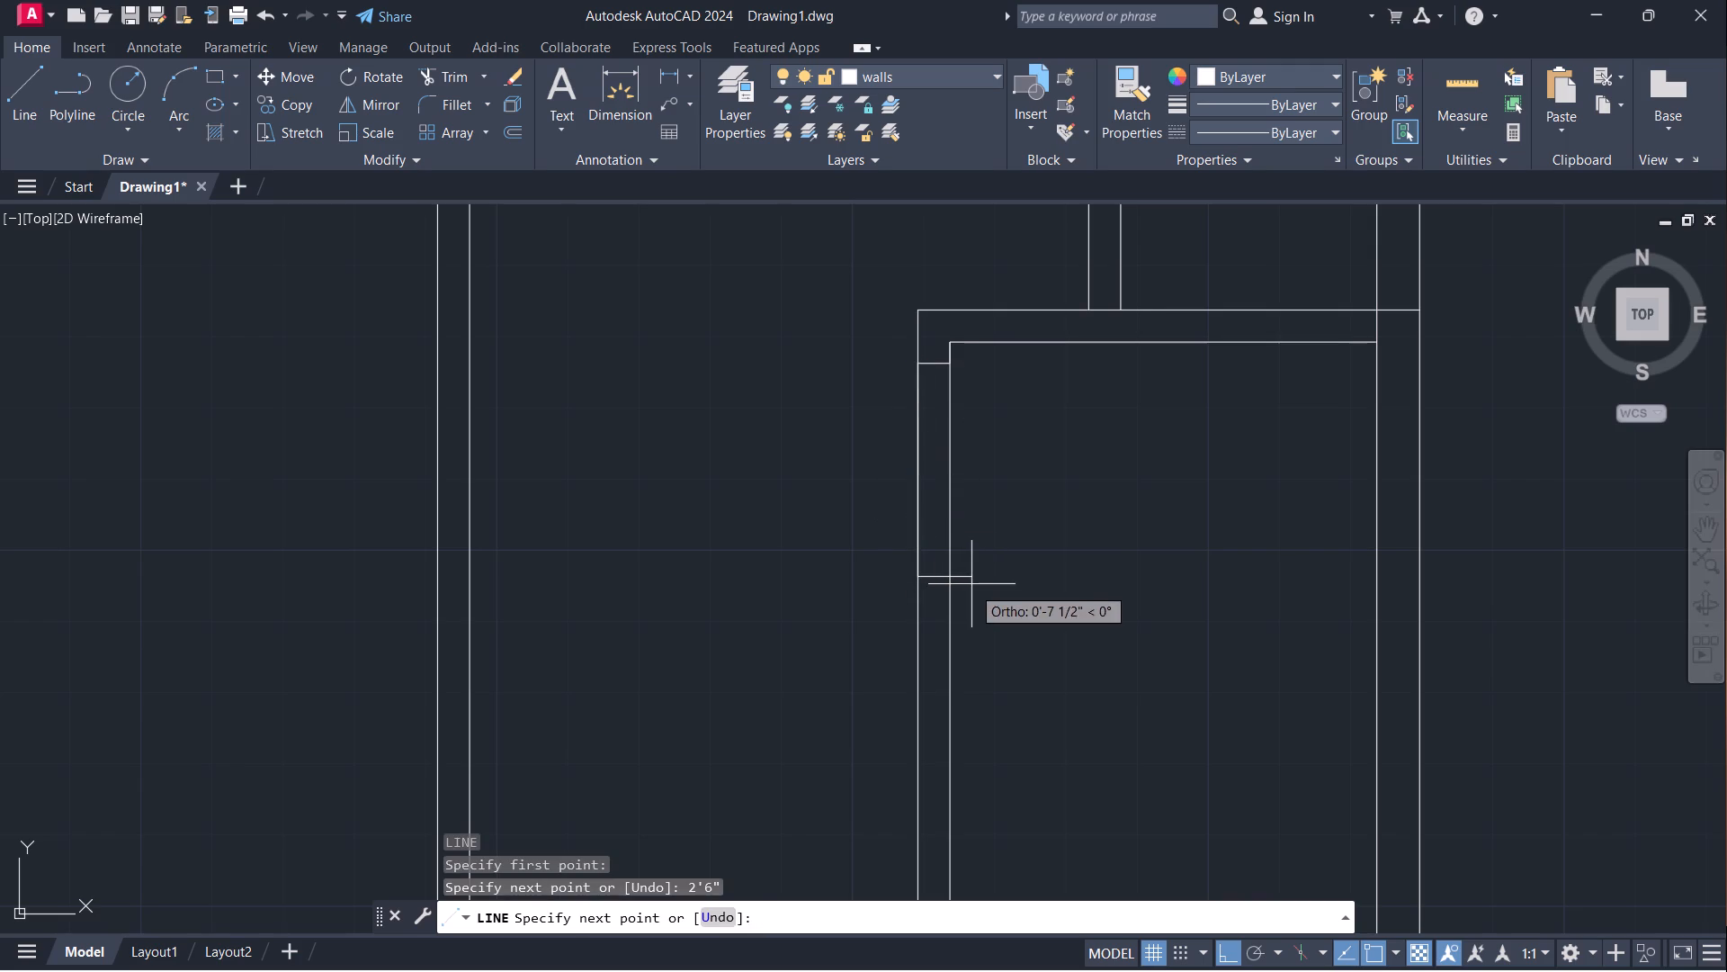
{"action": "left_click", "coordinate": [950, 578]}
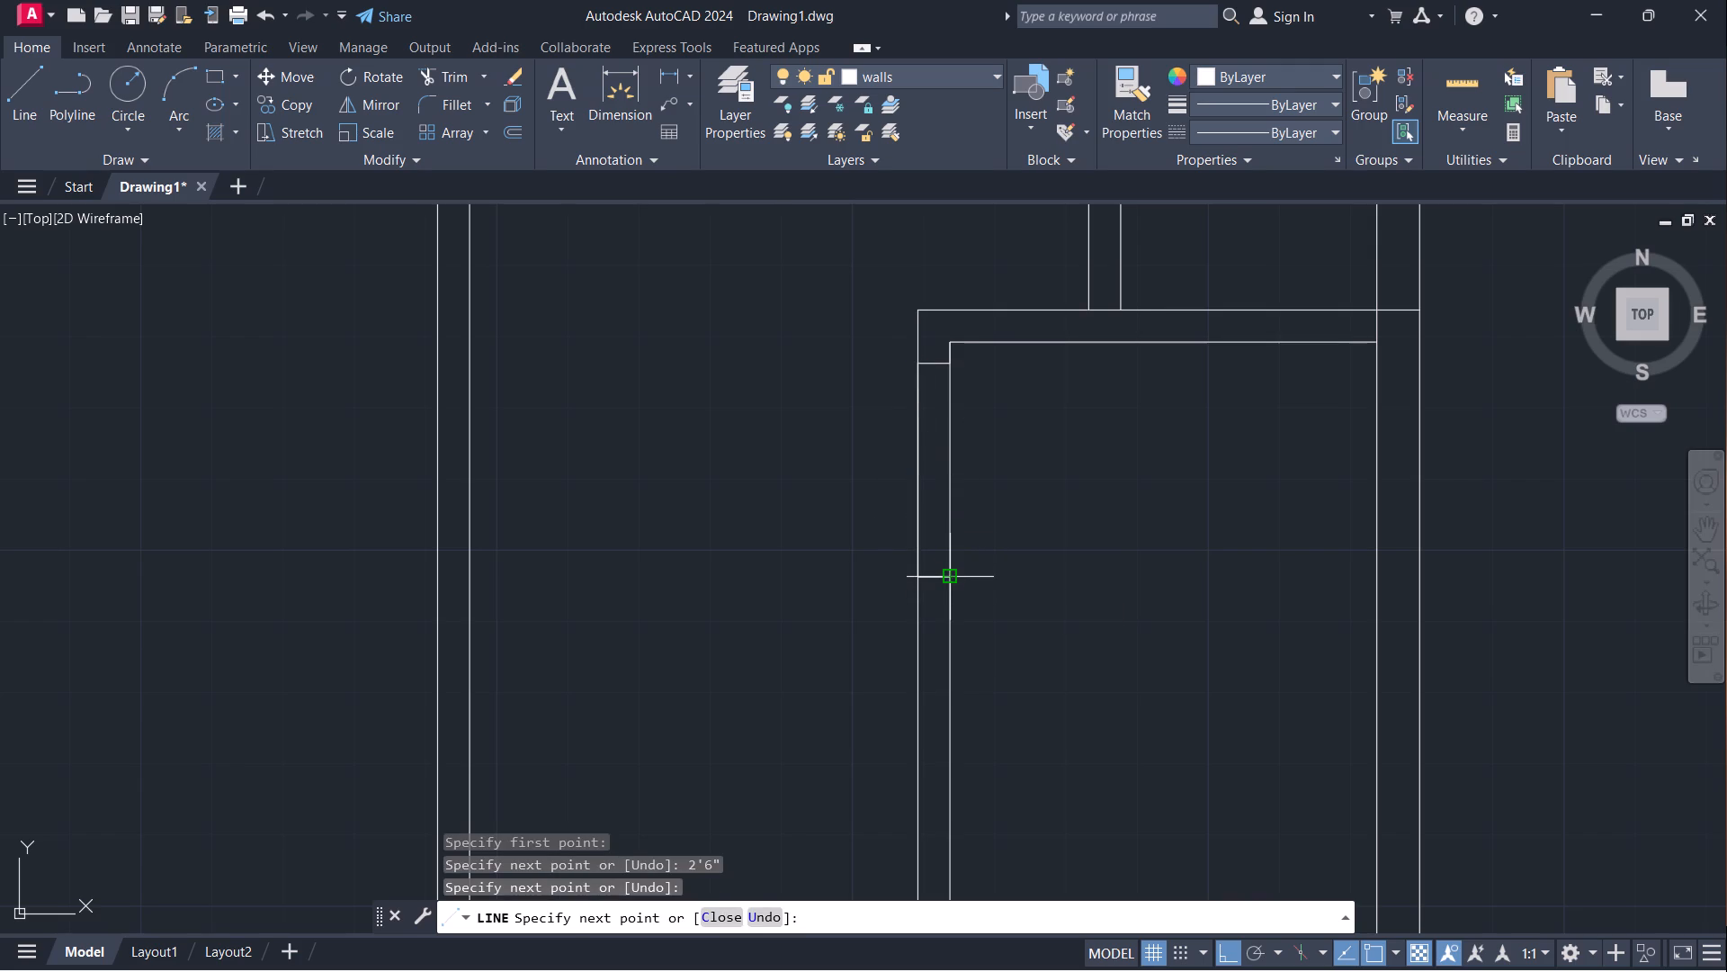
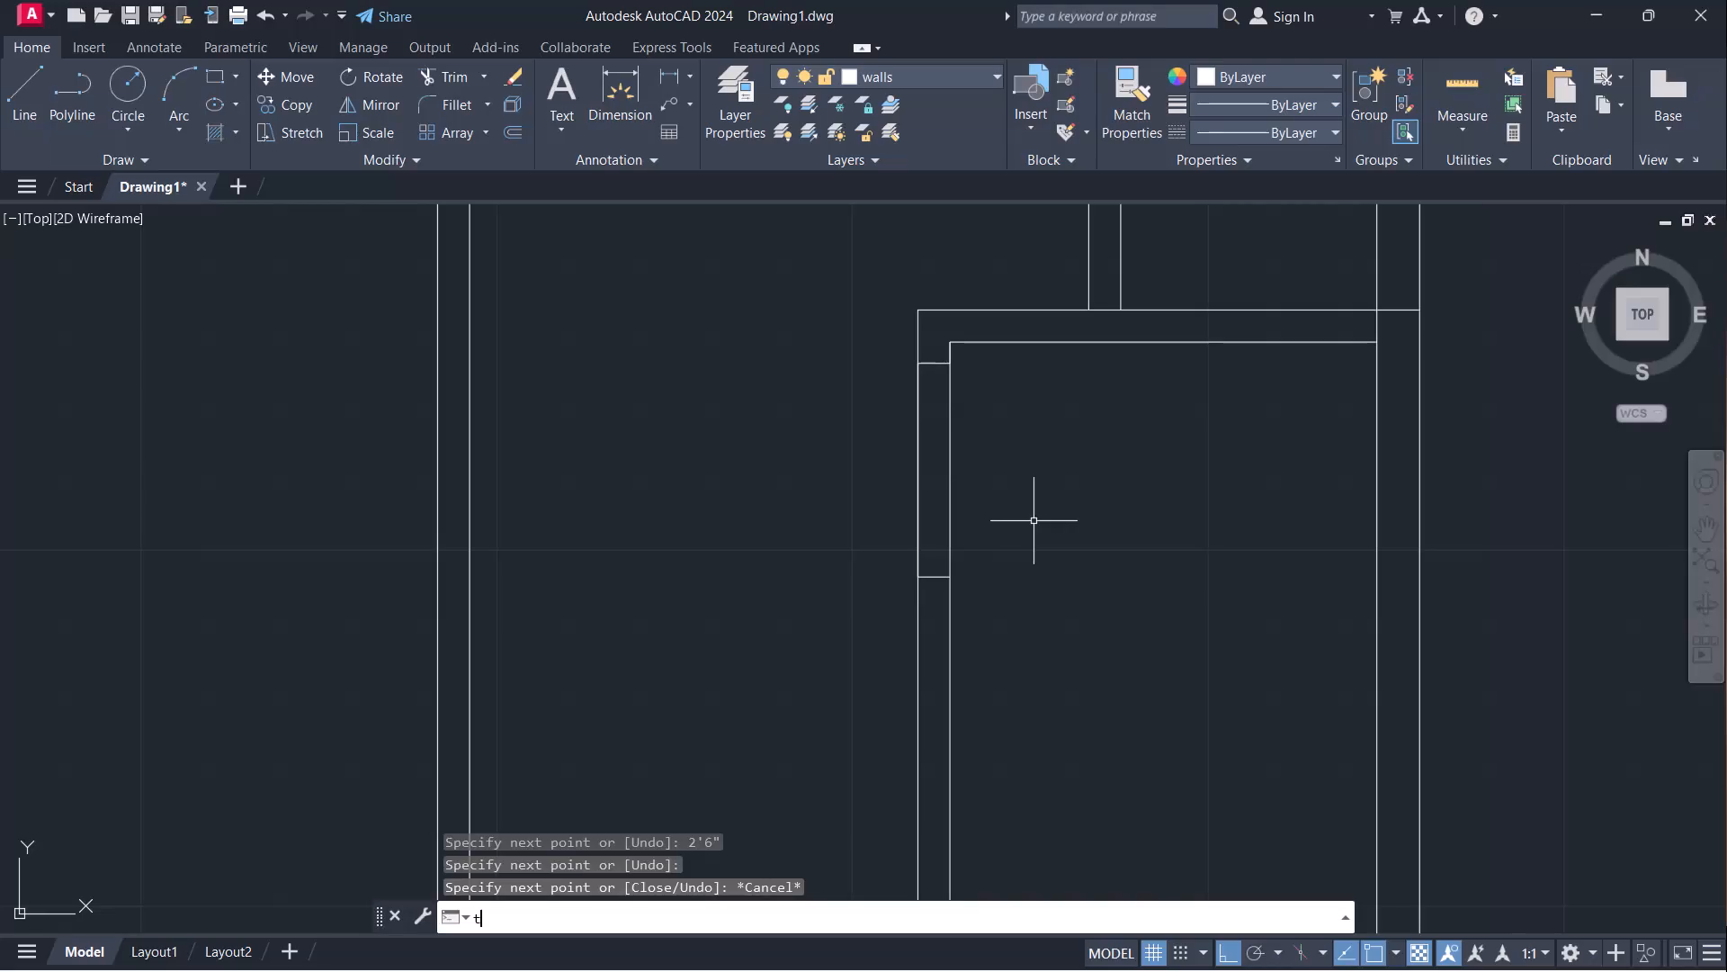
Trim the lower compartment's left wall lines between the two jambs to open the 2'6" doorway.
{"action": "key", "text": "Return"}
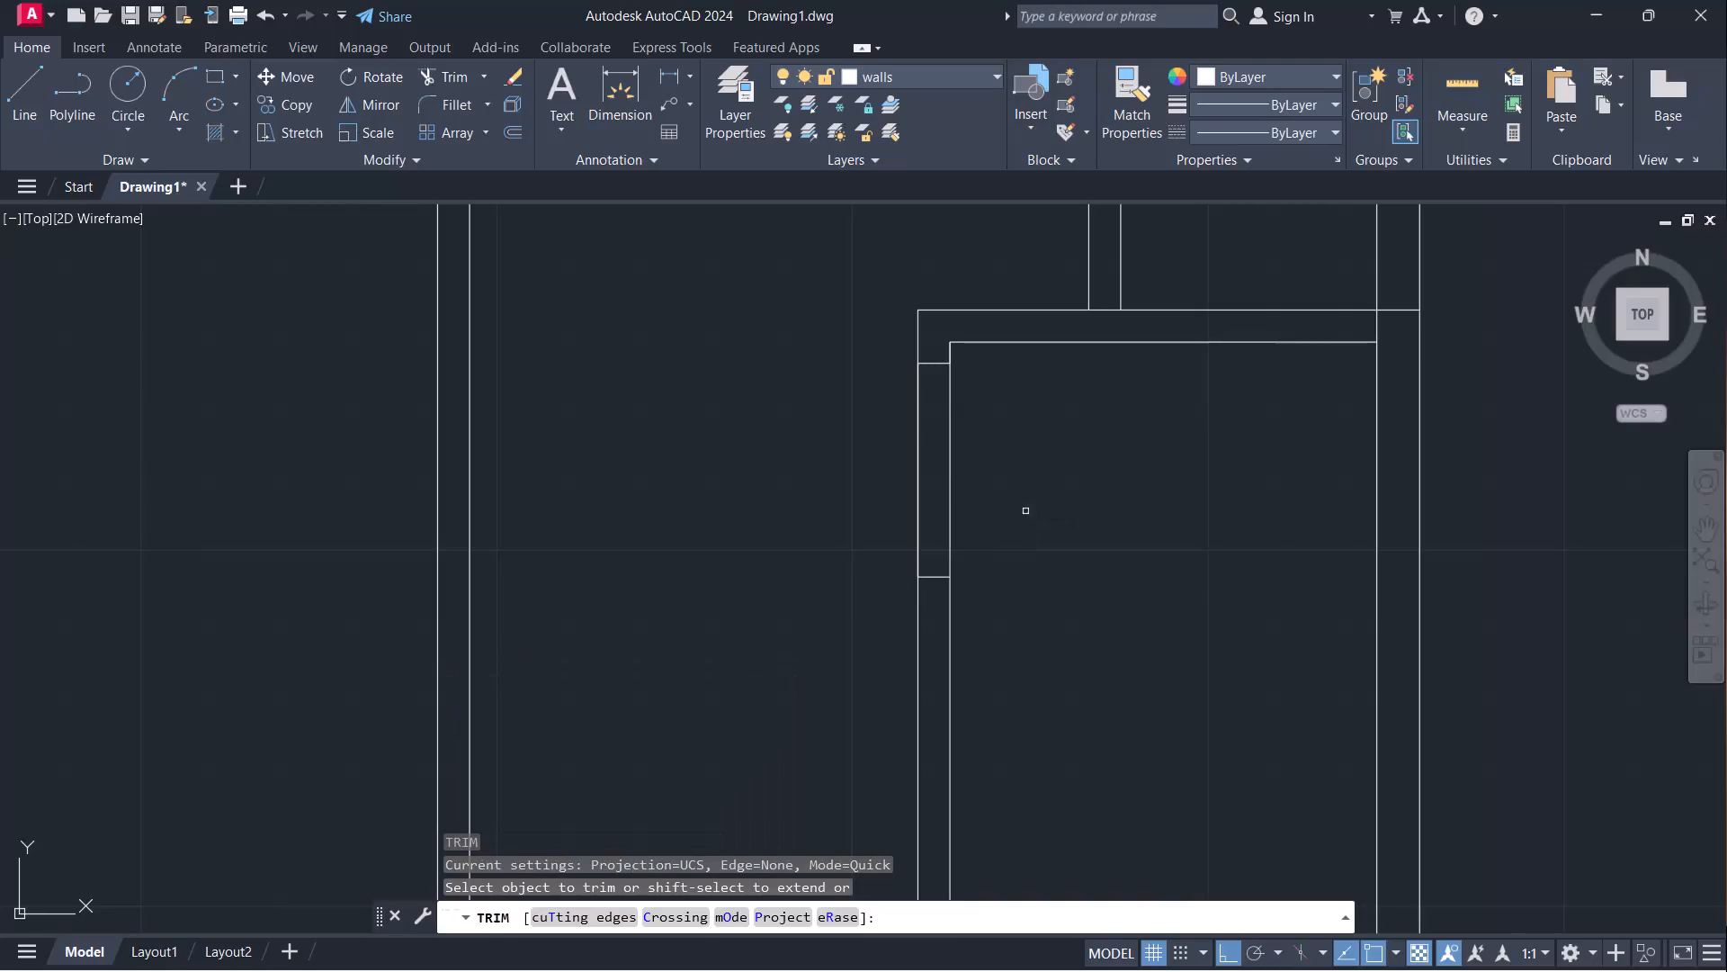
{"action": "left_click_drag", "start_coordinate": [988, 475], "coordinate": [835, 491]}
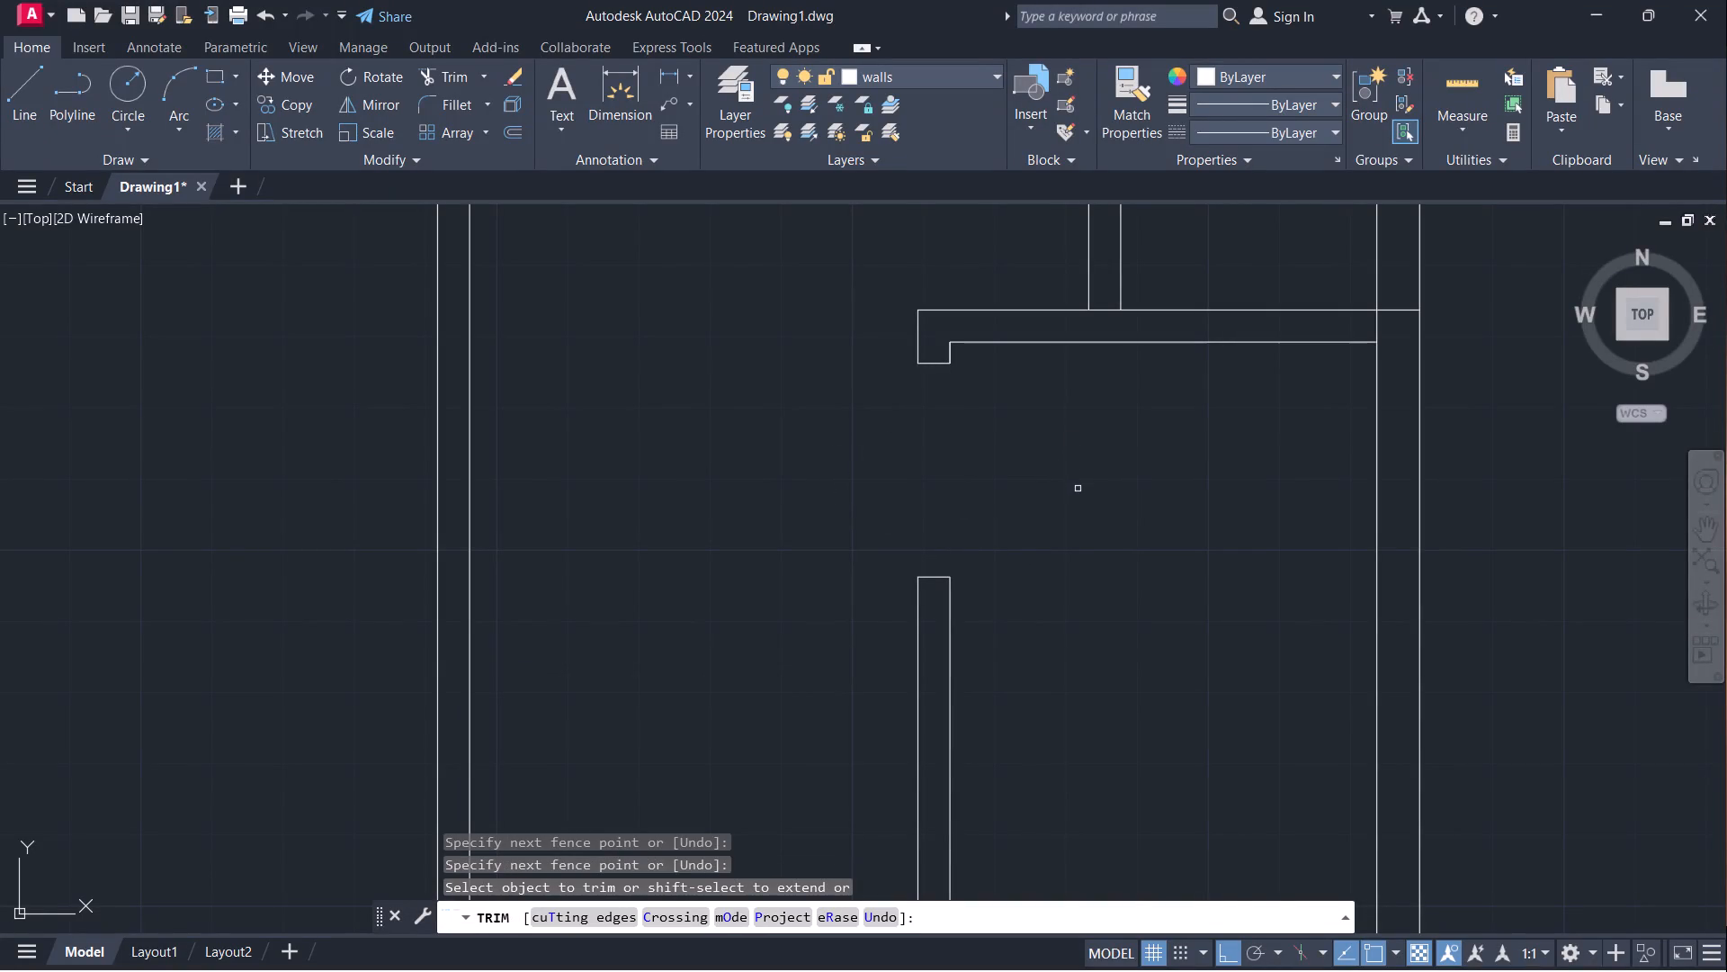
Examine the whole floor plan and the central compartments to find the next wall that needs a door opening.
{"action": "scroll", "coordinate": [1078, 494], "scroll_direction": "down", "scroll_amount": 1}
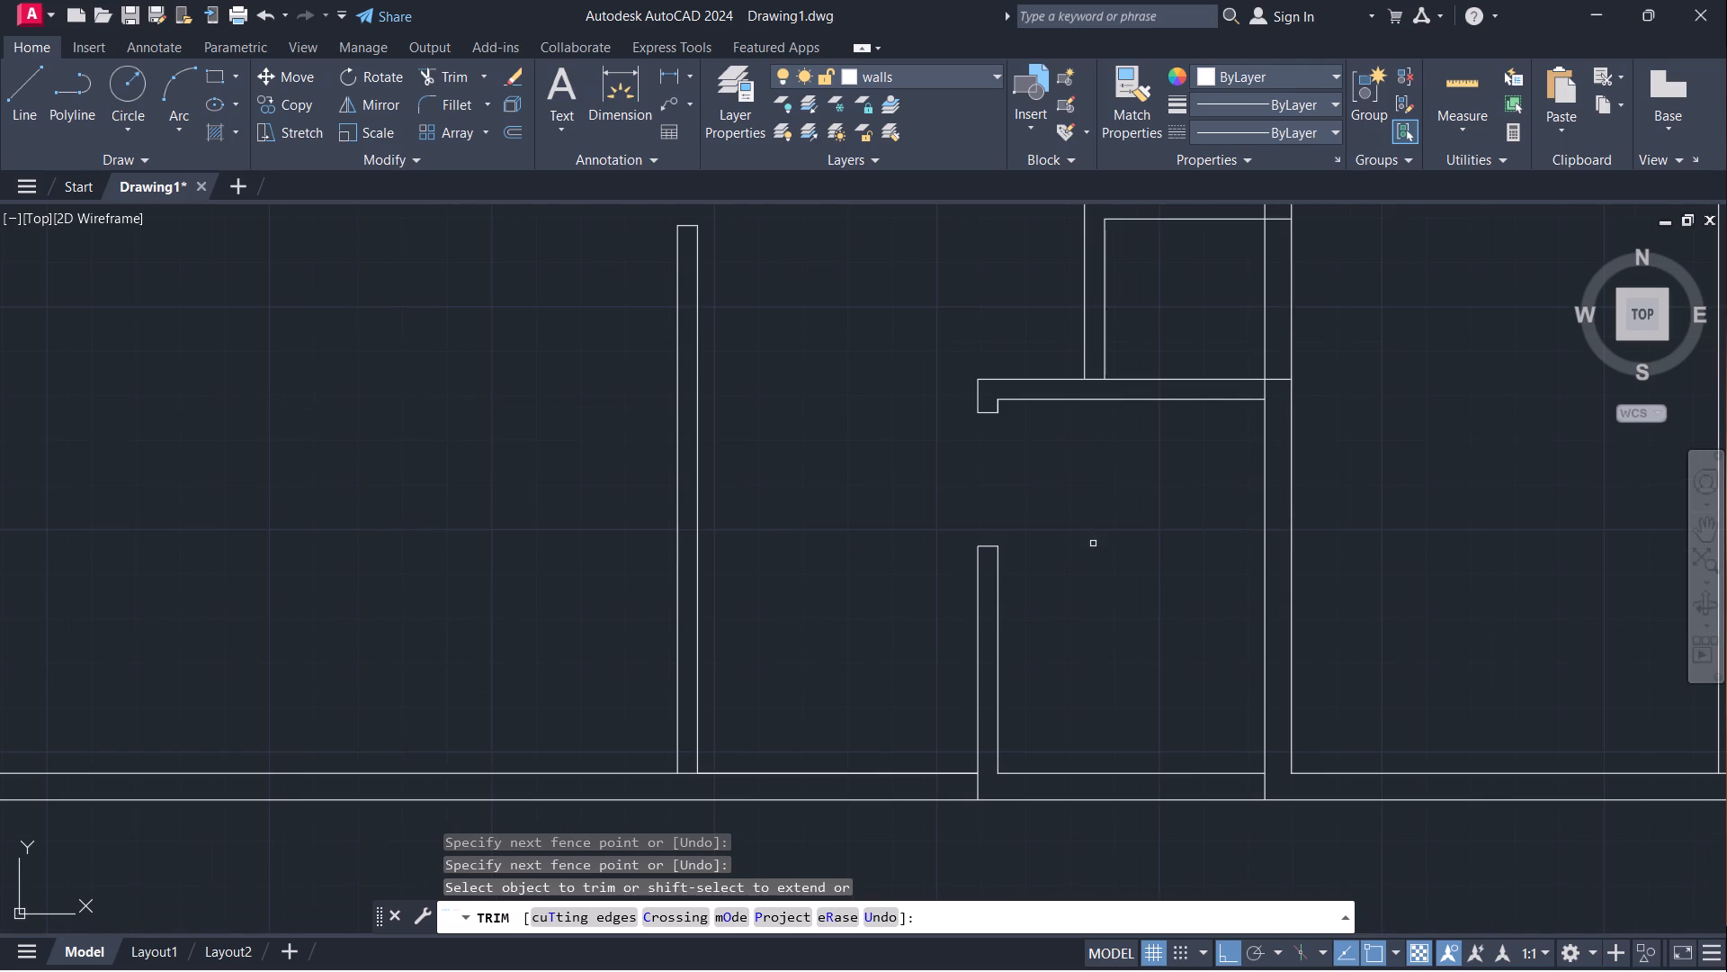
{"action": "scroll", "coordinate": [1106, 543], "scroll_direction": "down", "scroll_amount": 1}
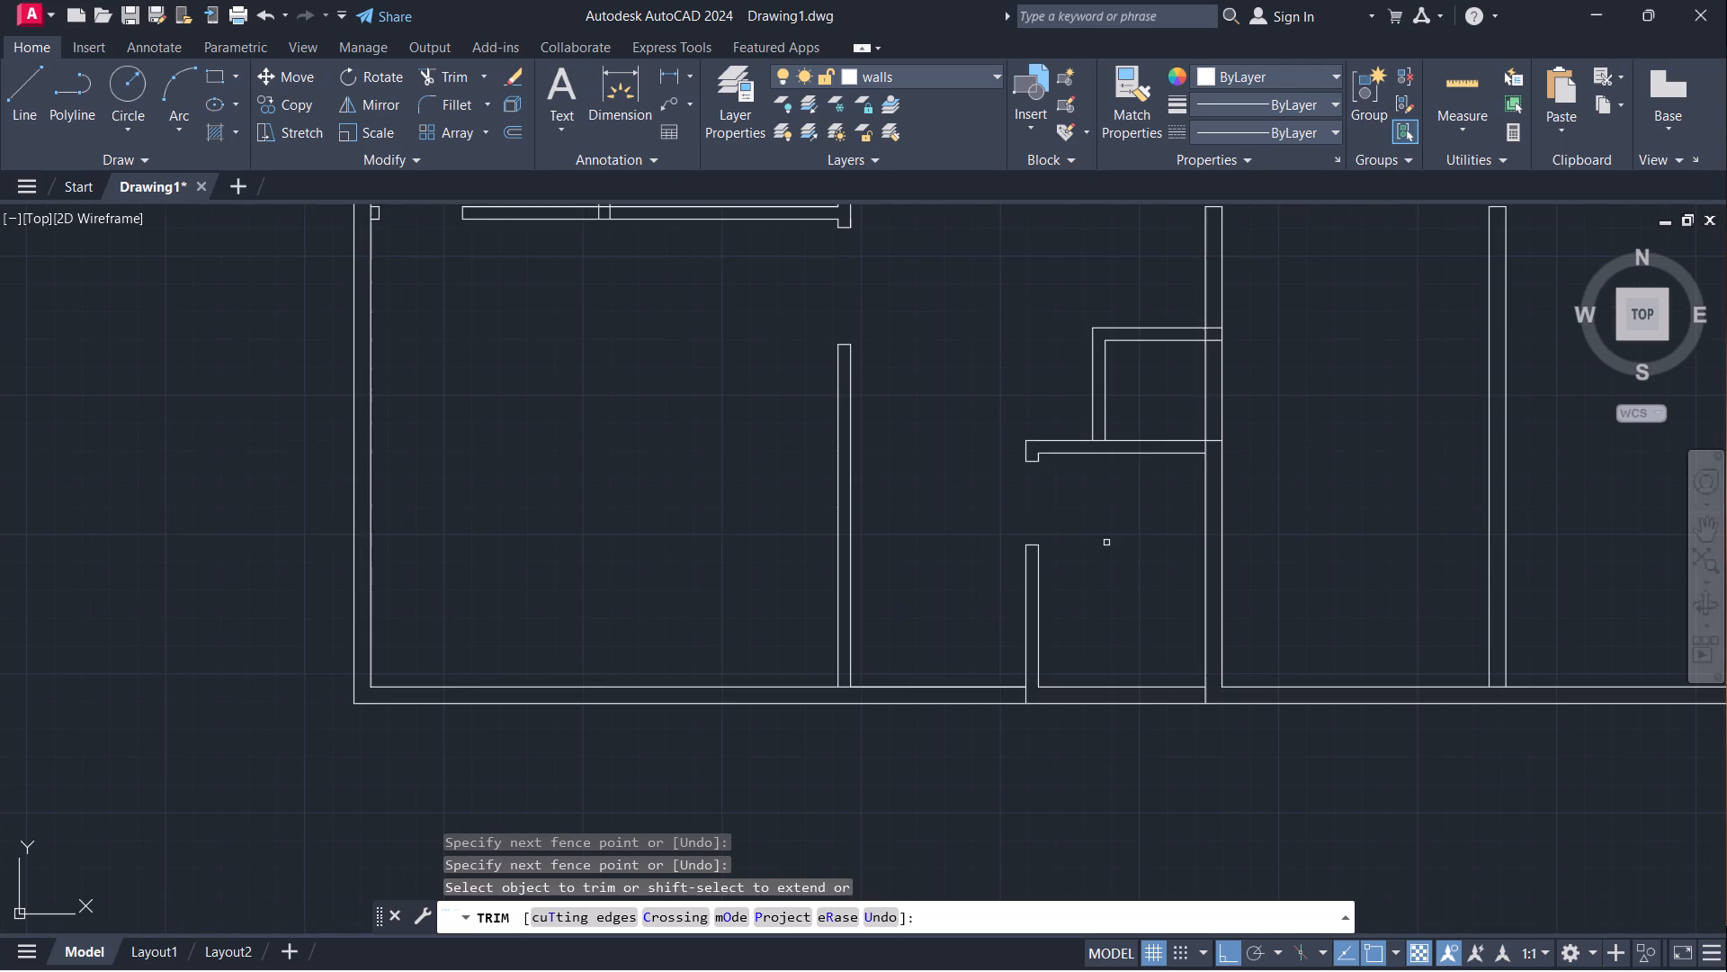
{"action": "middle_click_drag", "start_coordinate": [1106, 543], "coordinate": [944, 589]}
{"action": "scroll", "coordinate": [946, 581], "scroll_direction": "down", "scroll_amount": 1}
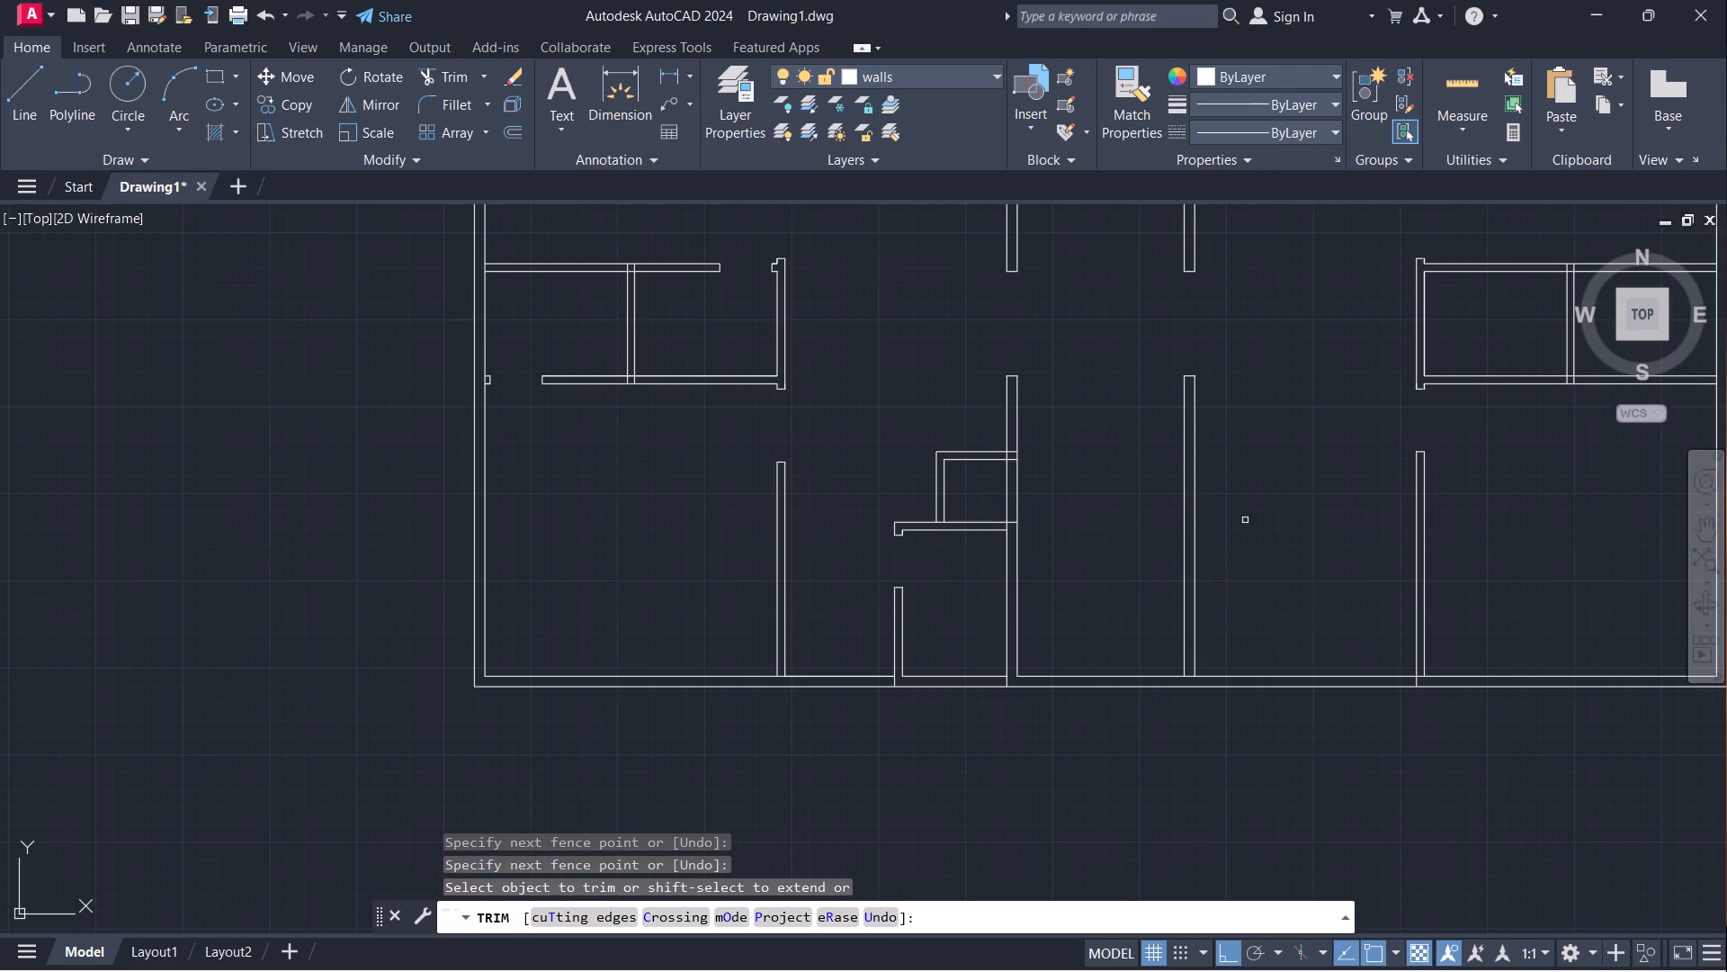
{"action": "scroll", "coordinate": [1274, 501], "scroll_direction": "down", "scroll_amount": 1}
{"action": "middle_click_drag", "start_coordinate": [1280, 501], "coordinate": [1149, 530]}
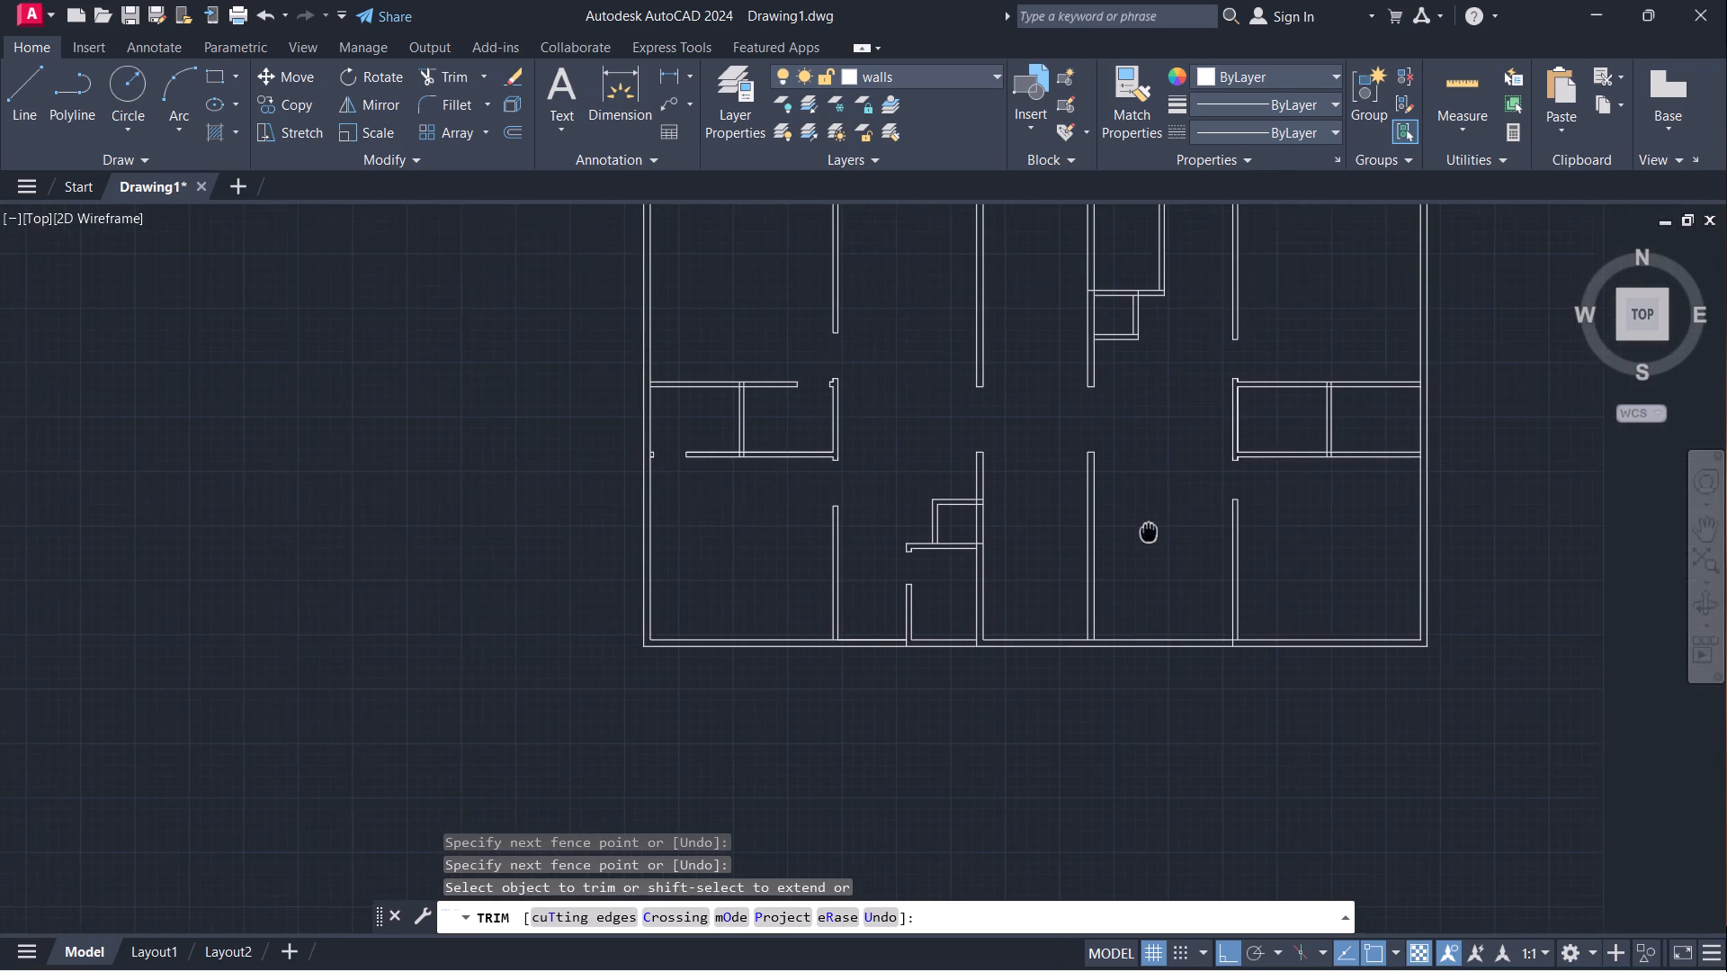
{"action": "middle_click_drag", "start_coordinate": [1149, 530], "coordinate": [1147, 530]}
{"action": "scroll", "coordinate": [1147, 509], "scroll_direction": "down", "scroll_amount": 1}
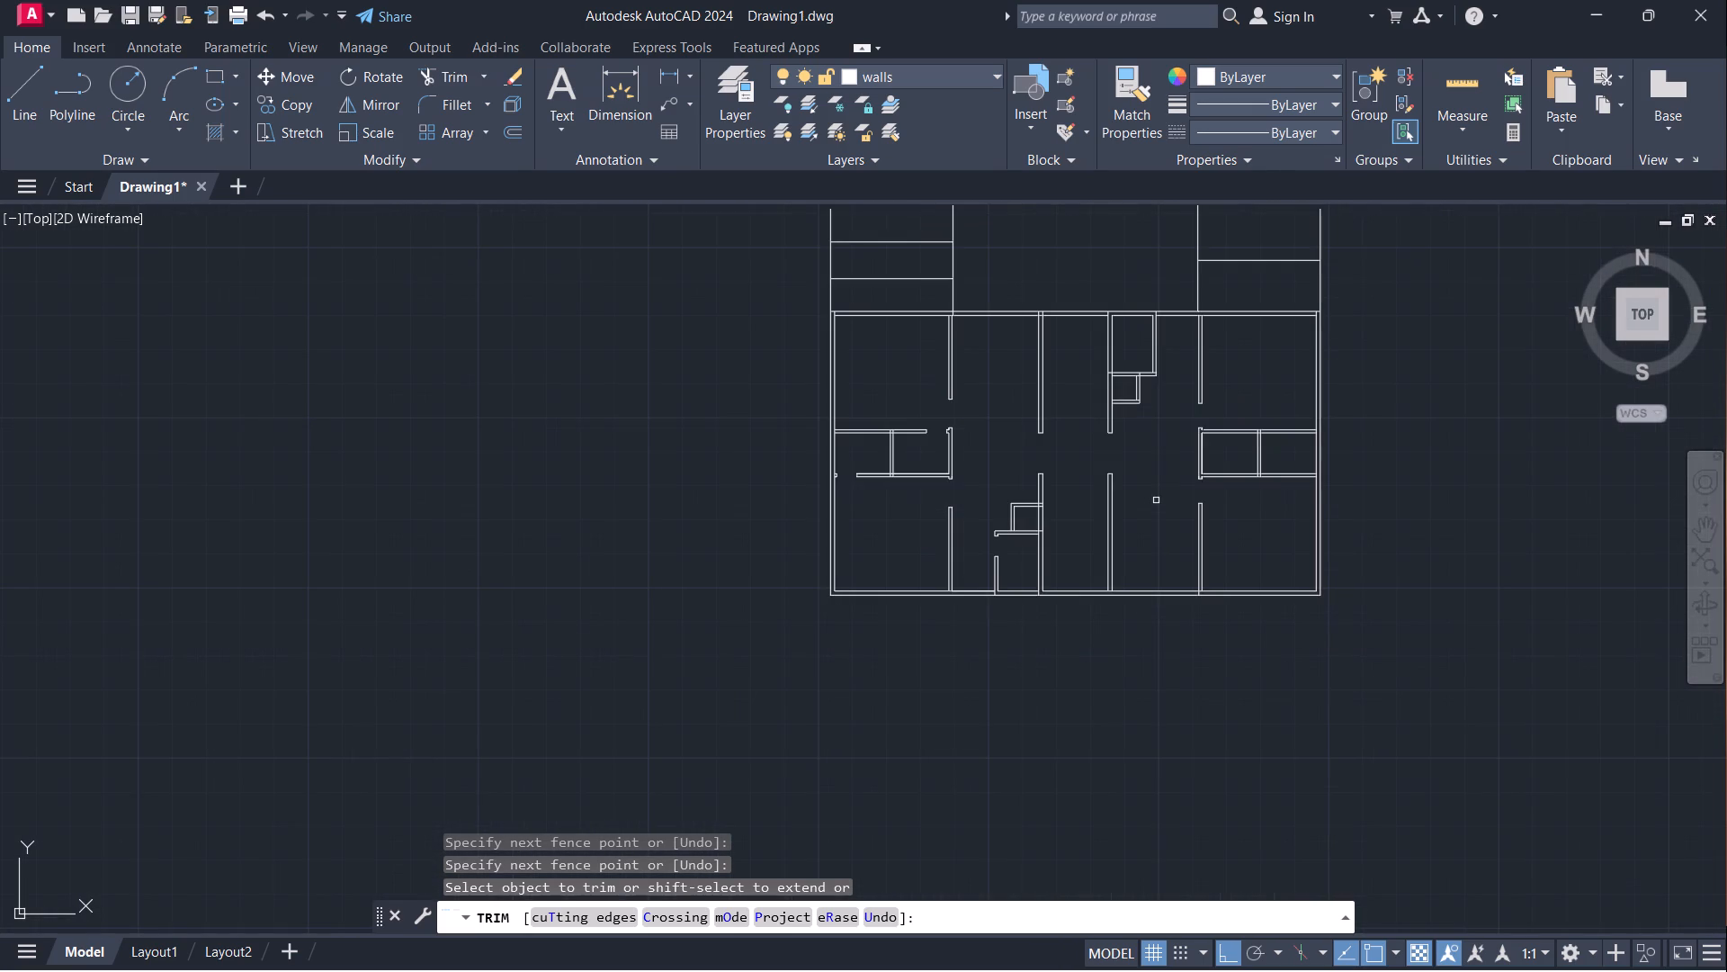
{"action": "scroll", "coordinate": [1141, 341], "scroll_direction": "up", "scroll_amount": 2}
{"action": "scroll", "coordinate": [1177, 464], "scroll_direction": "up", "scroll_amount": 2}
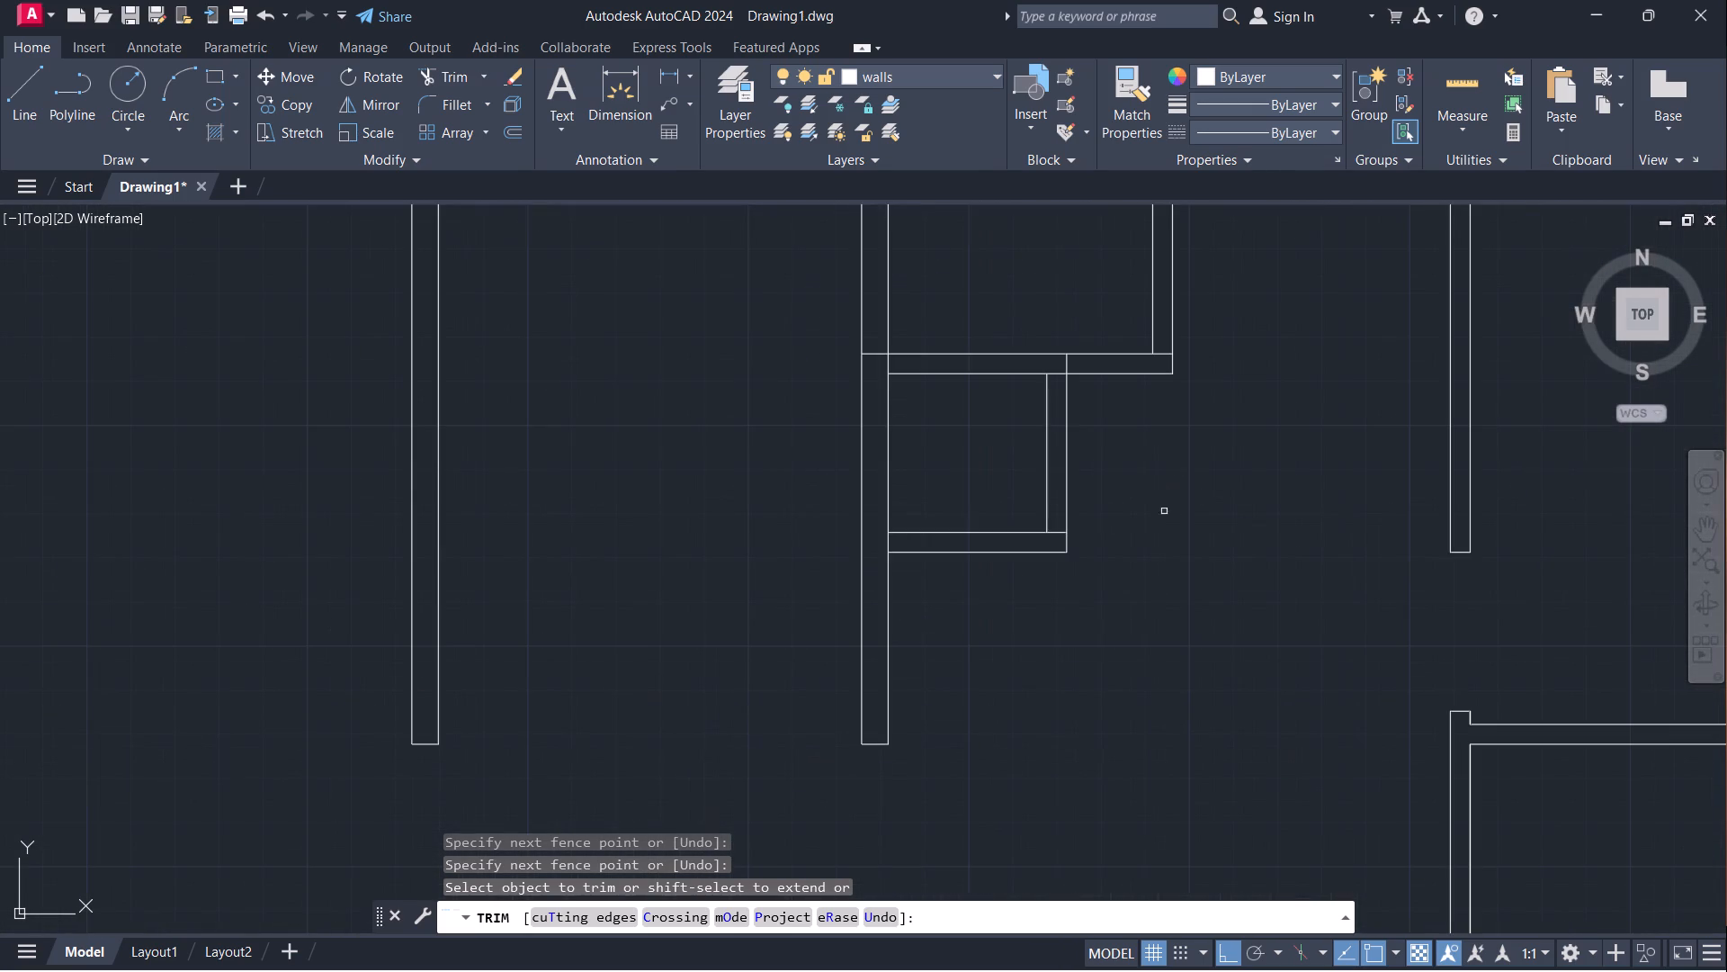
{"action": "scroll", "coordinate": [1130, 547], "scroll_direction": "up", "scroll_amount": 1}
{"action": "scroll", "coordinate": [1161, 501], "scroll_direction": "down", "scroll_amount": 2}
{"action": "scroll", "coordinate": [1052, 671], "scroll_direction": "down", "scroll_amount": 2}
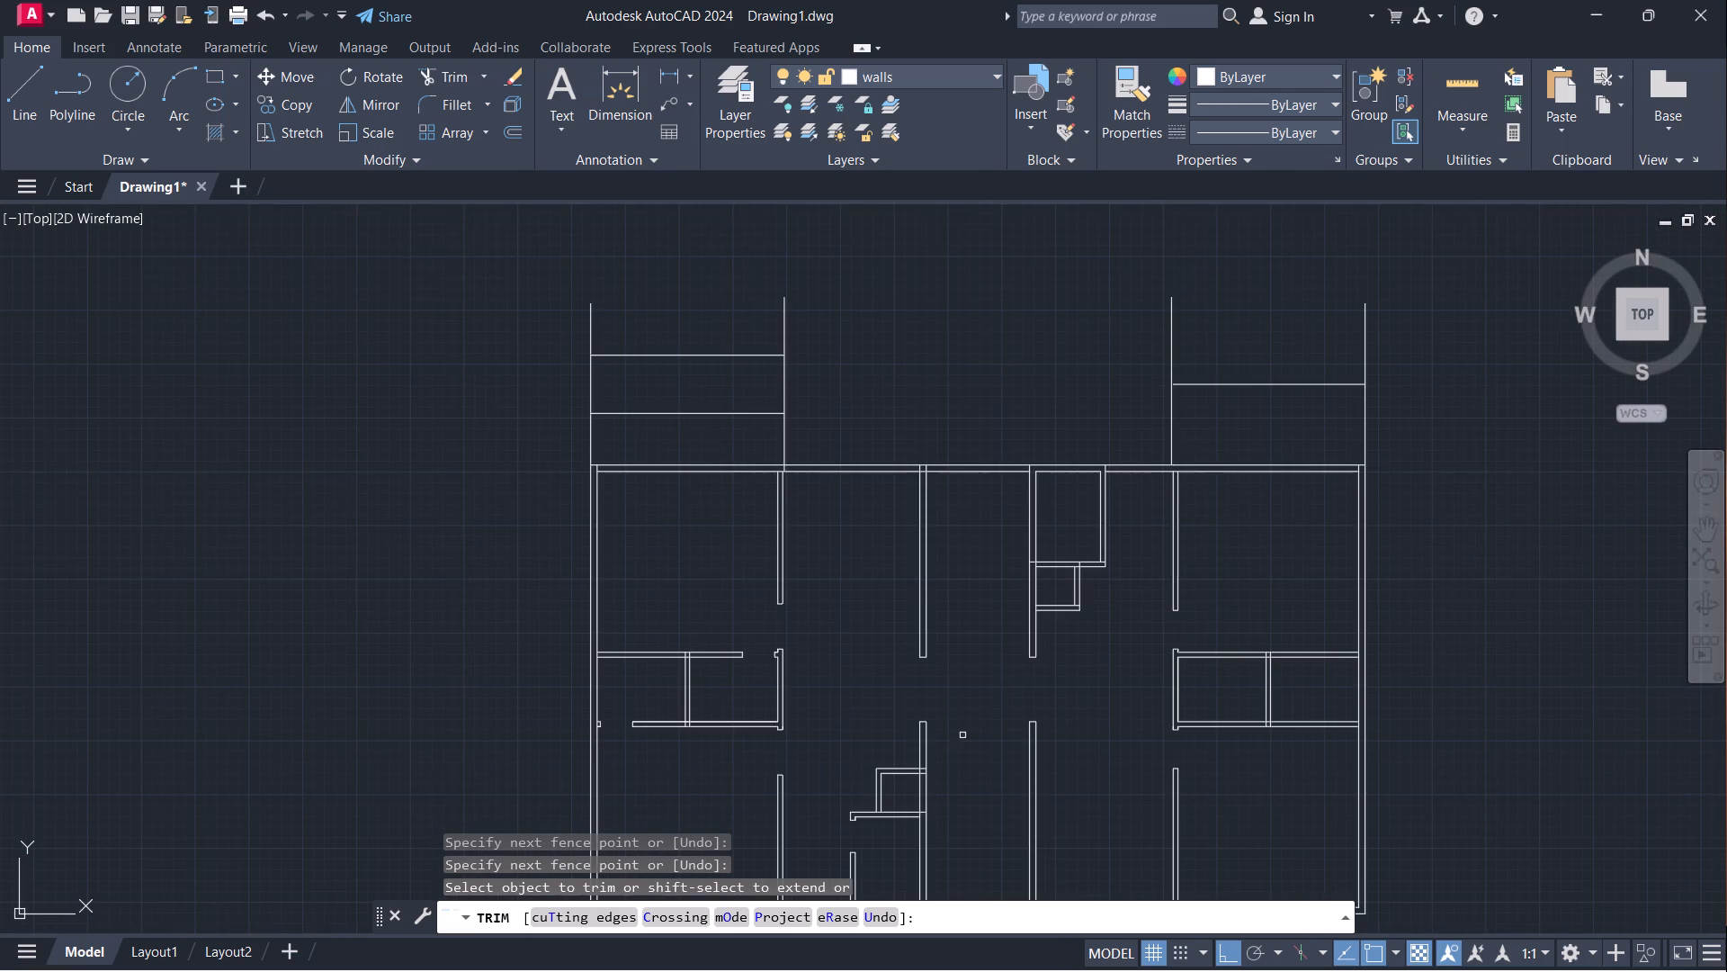
{"action": "middle_click_drag", "start_coordinate": [983, 799], "coordinate": [1093, 650]}
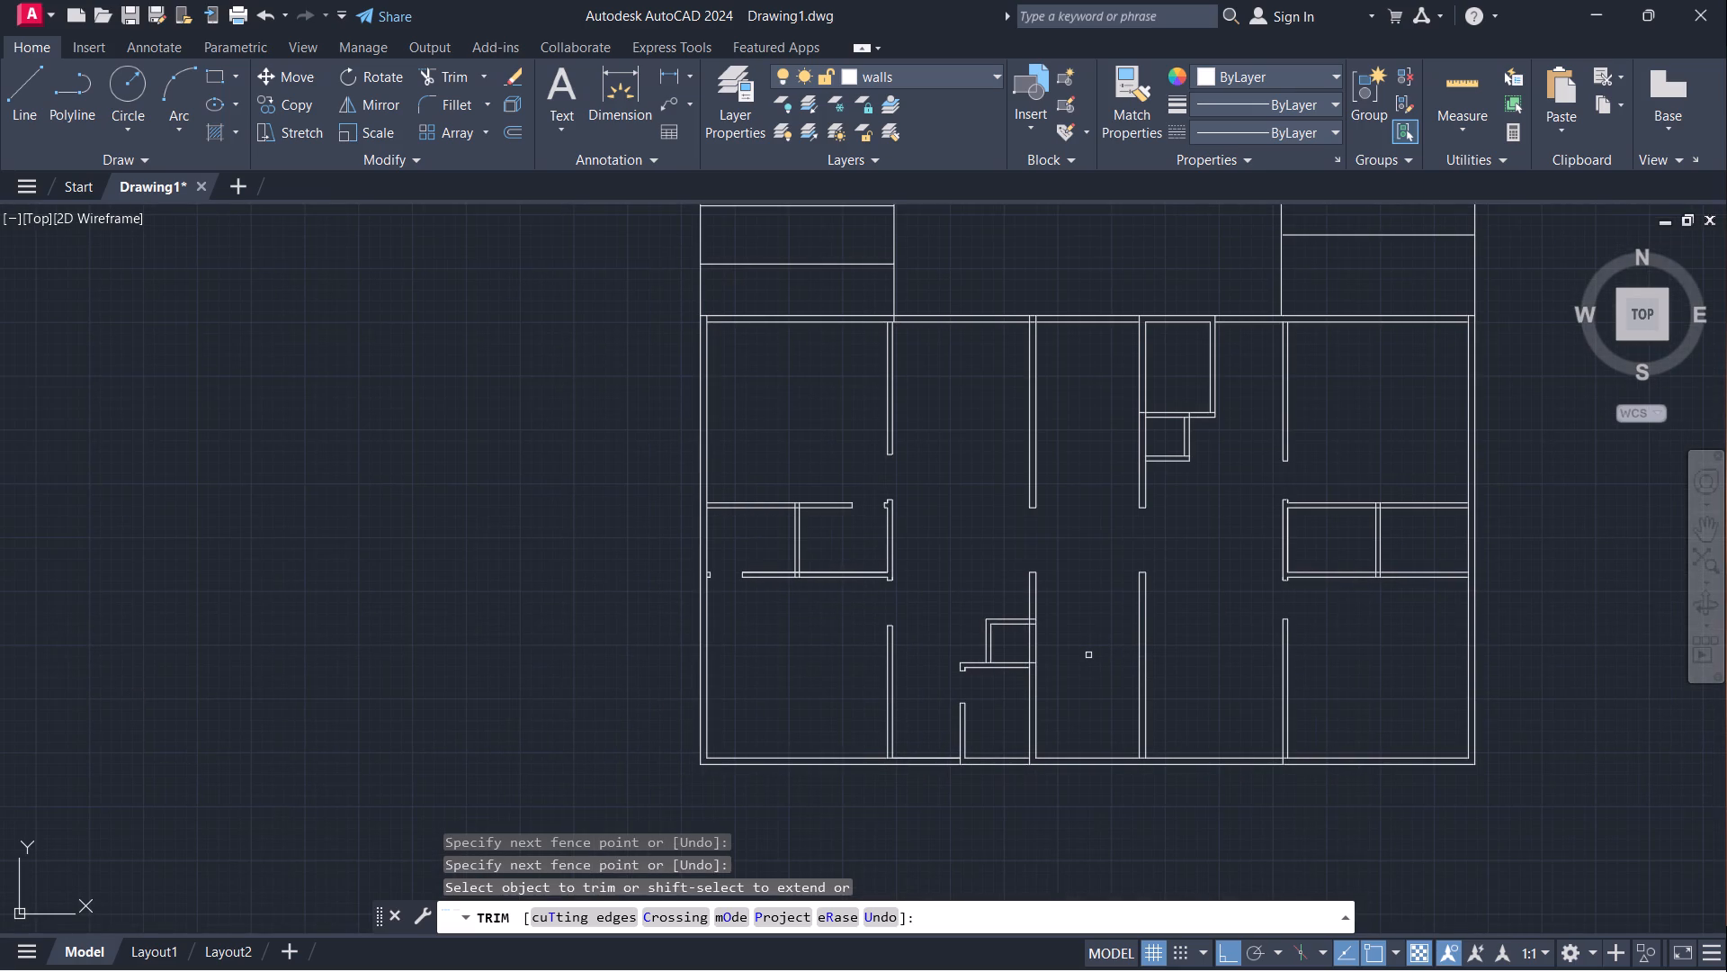
{"action": "scroll", "coordinate": [970, 677], "scroll_direction": "up", "scroll_amount": 2}
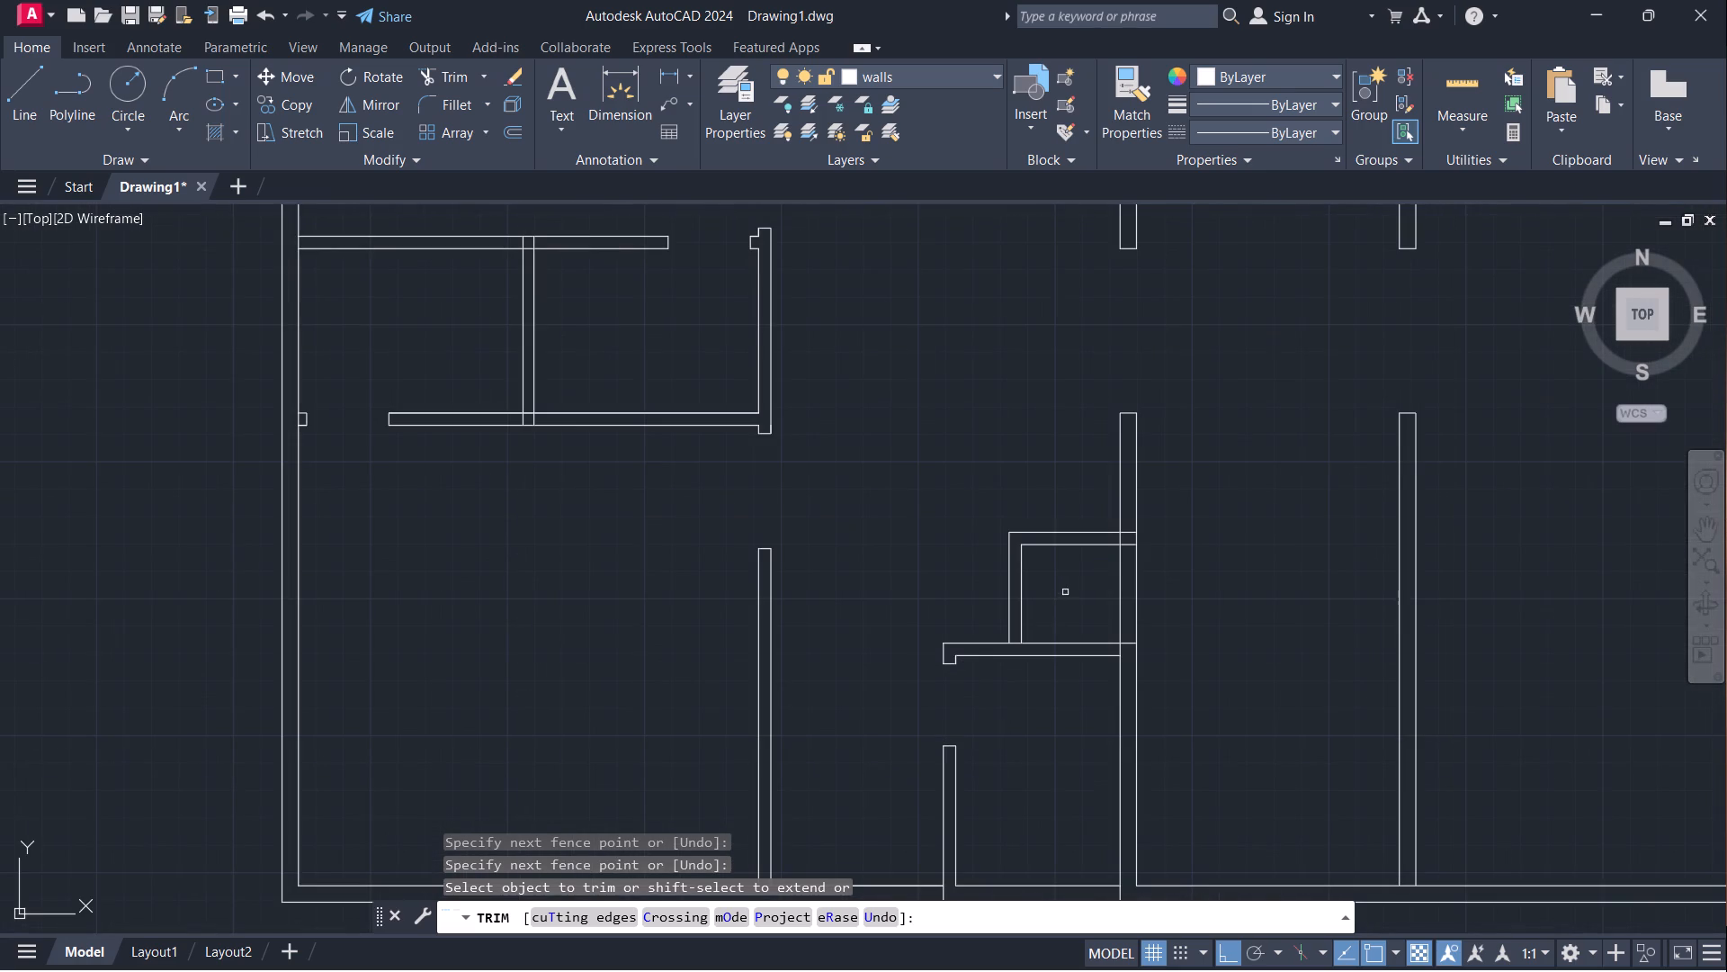
{"action": "scroll", "coordinate": [1077, 579], "scroll_direction": "up", "scroll_amount": 2}
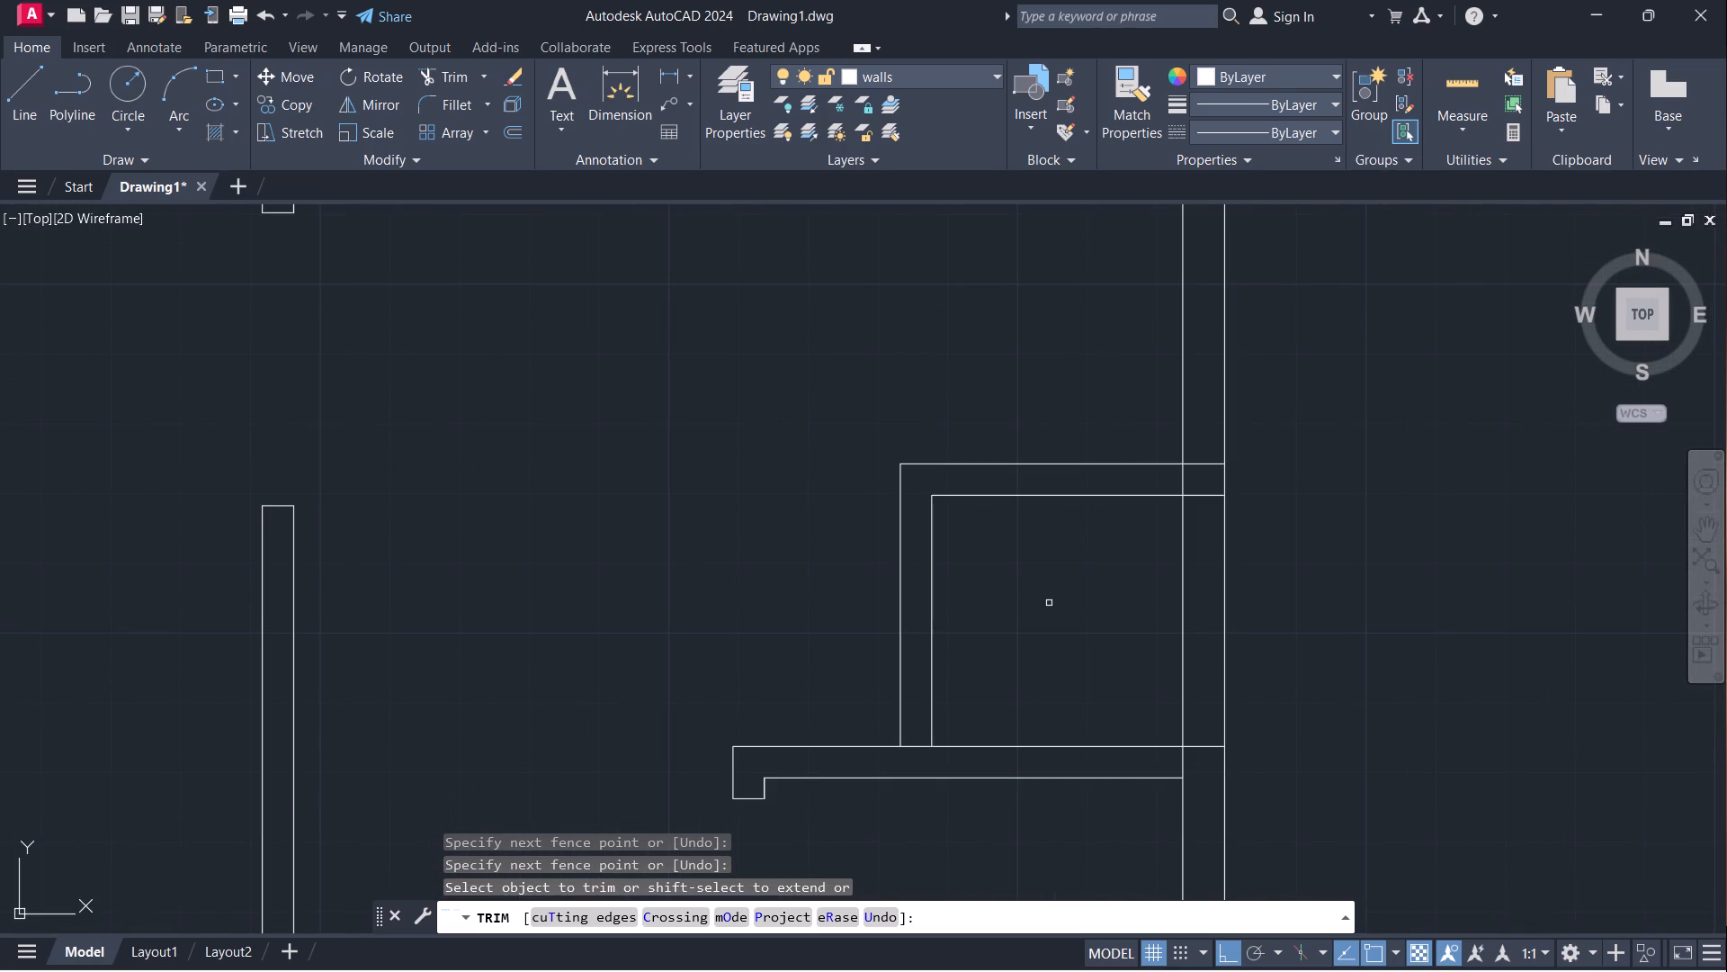
{"action": "scroll", "coordinate": [958, 753], "scroll_direction": "up", "scroll_amount": 1}
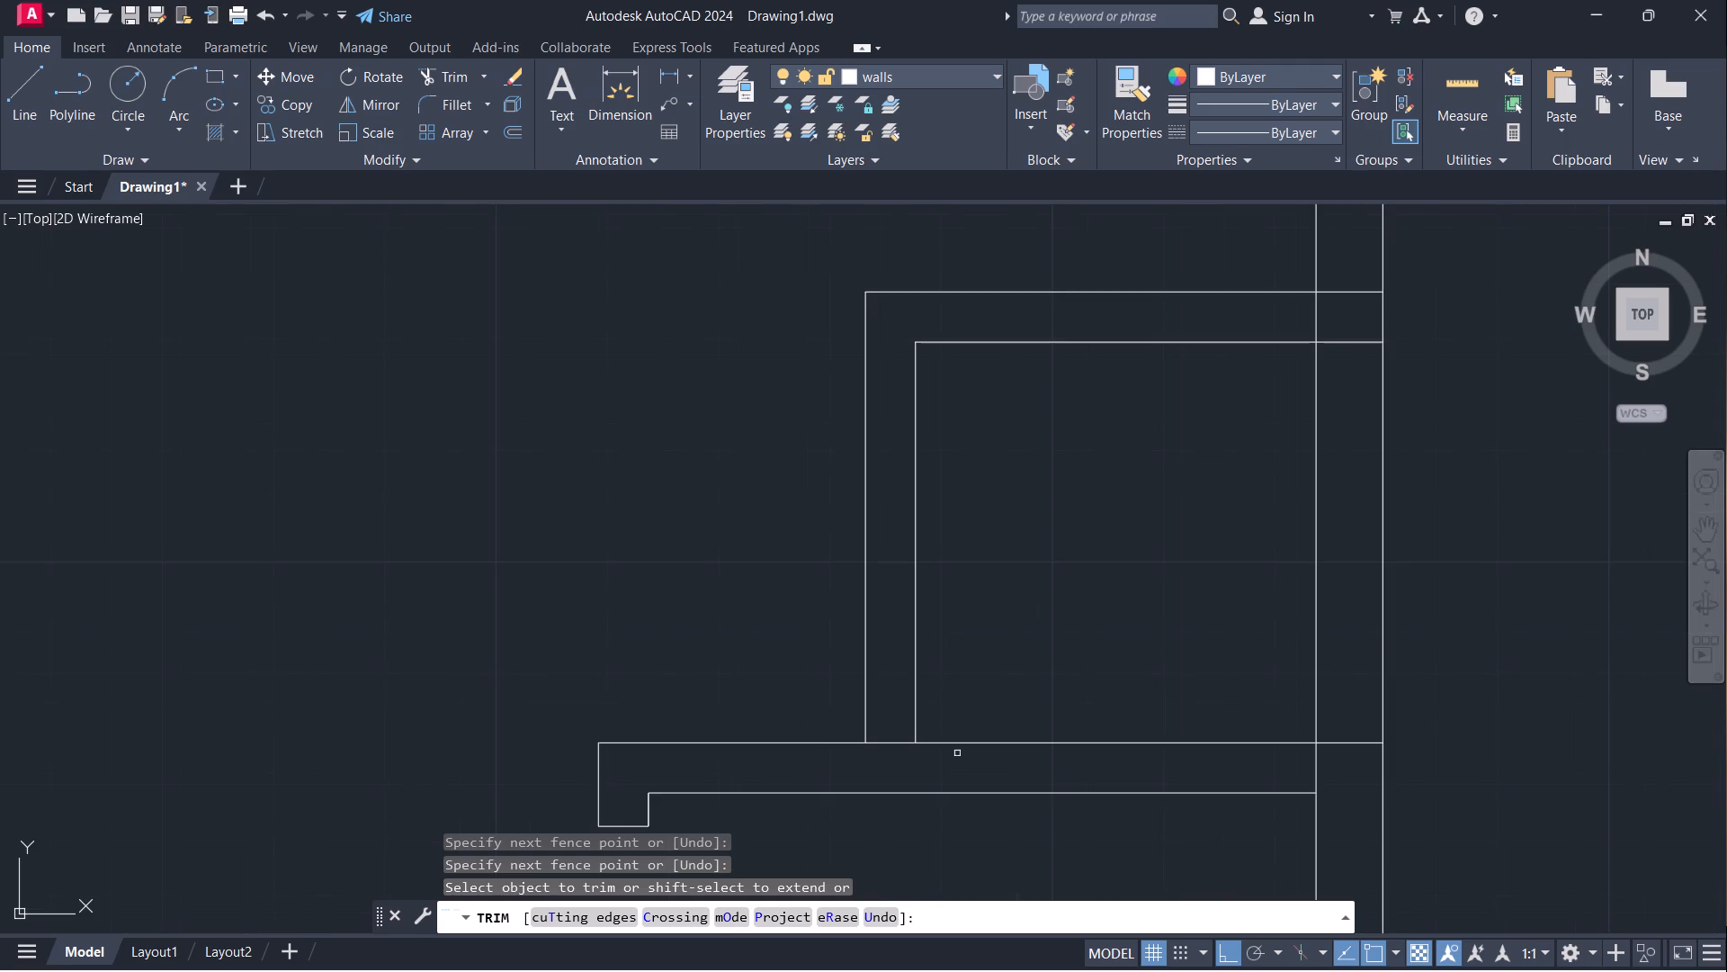
{"action": "key", "text": "Escape"}
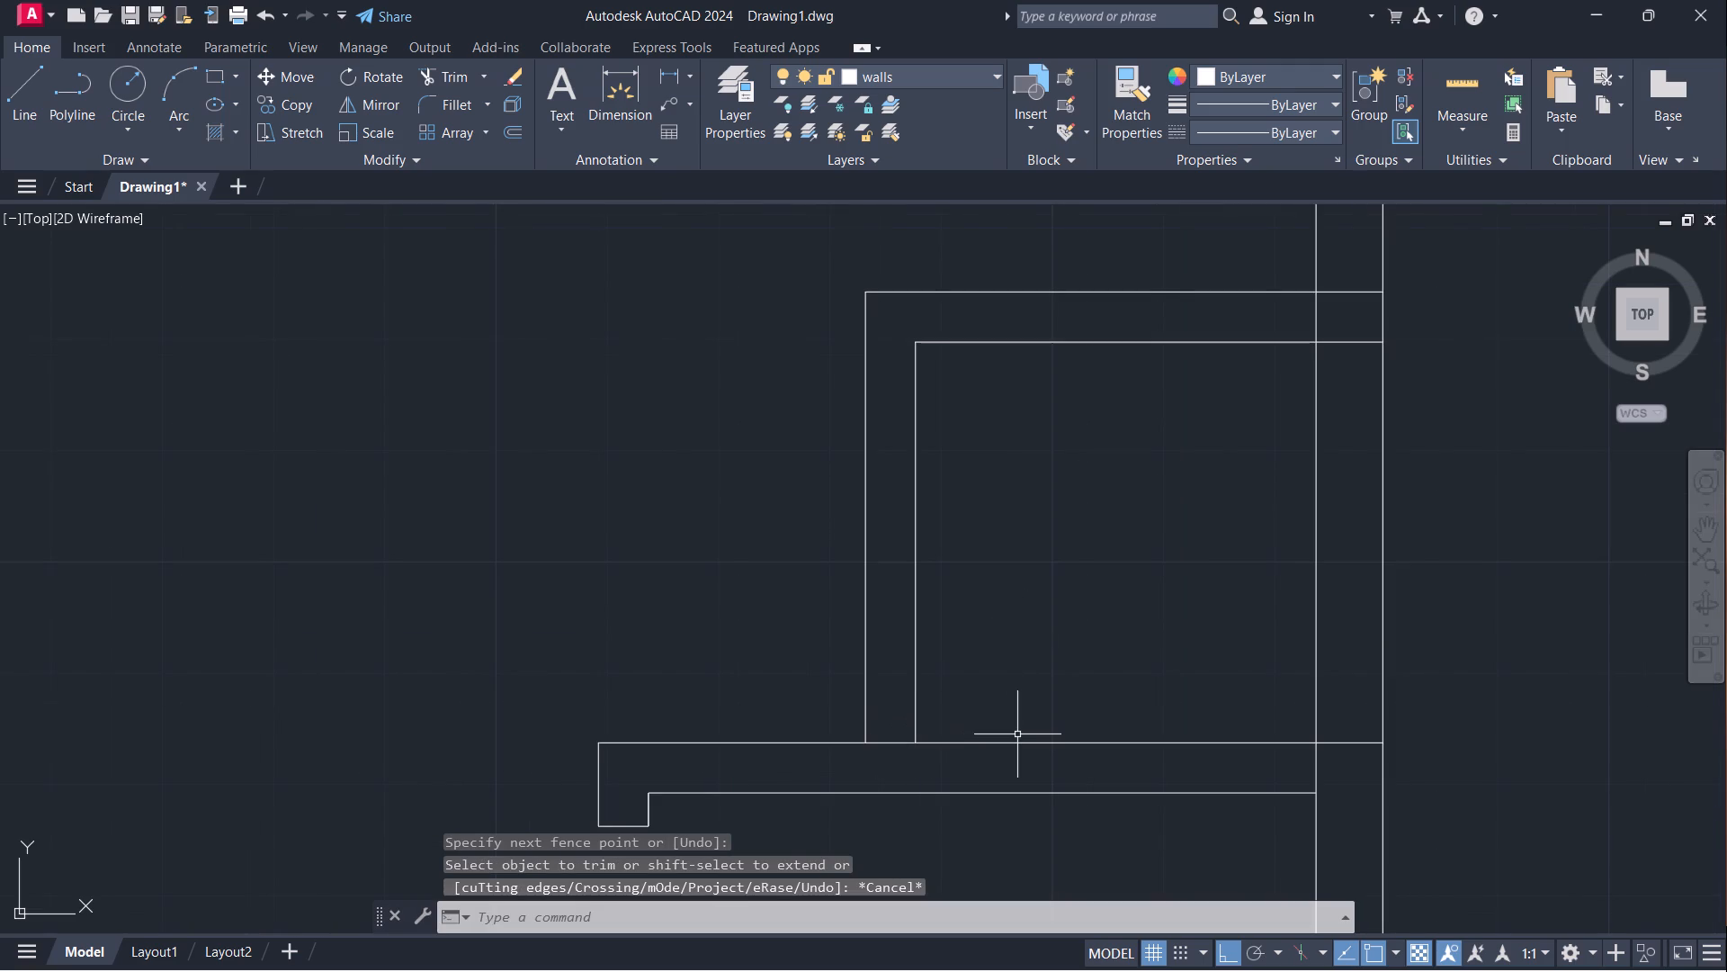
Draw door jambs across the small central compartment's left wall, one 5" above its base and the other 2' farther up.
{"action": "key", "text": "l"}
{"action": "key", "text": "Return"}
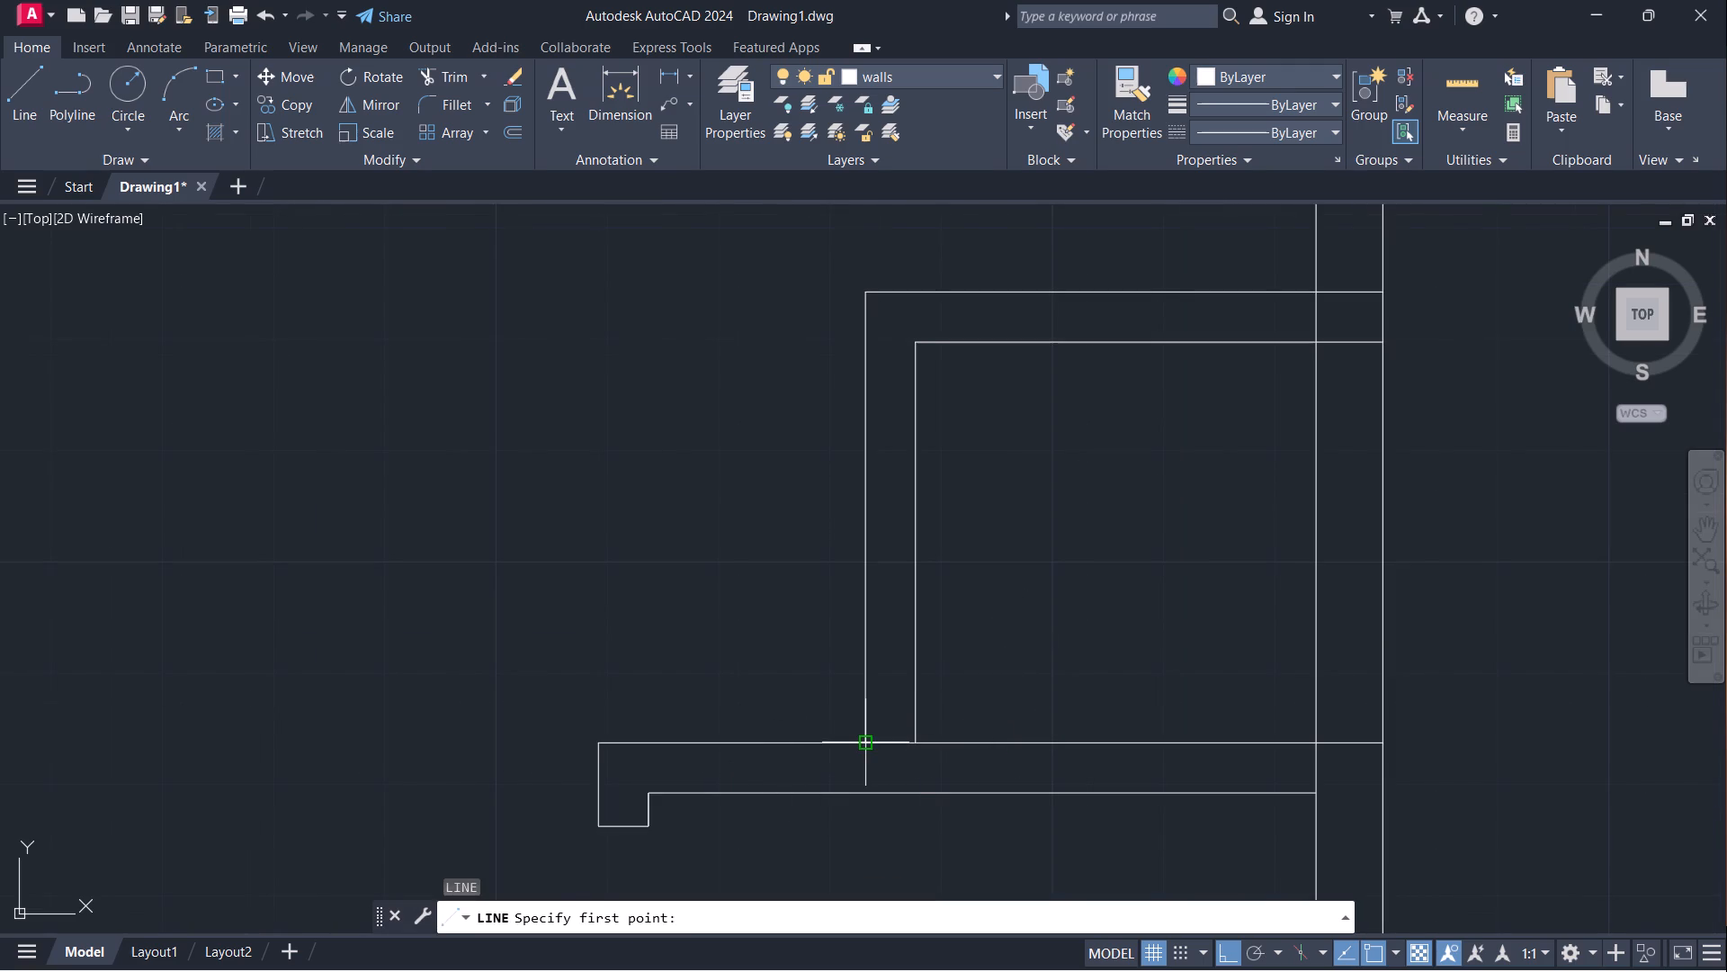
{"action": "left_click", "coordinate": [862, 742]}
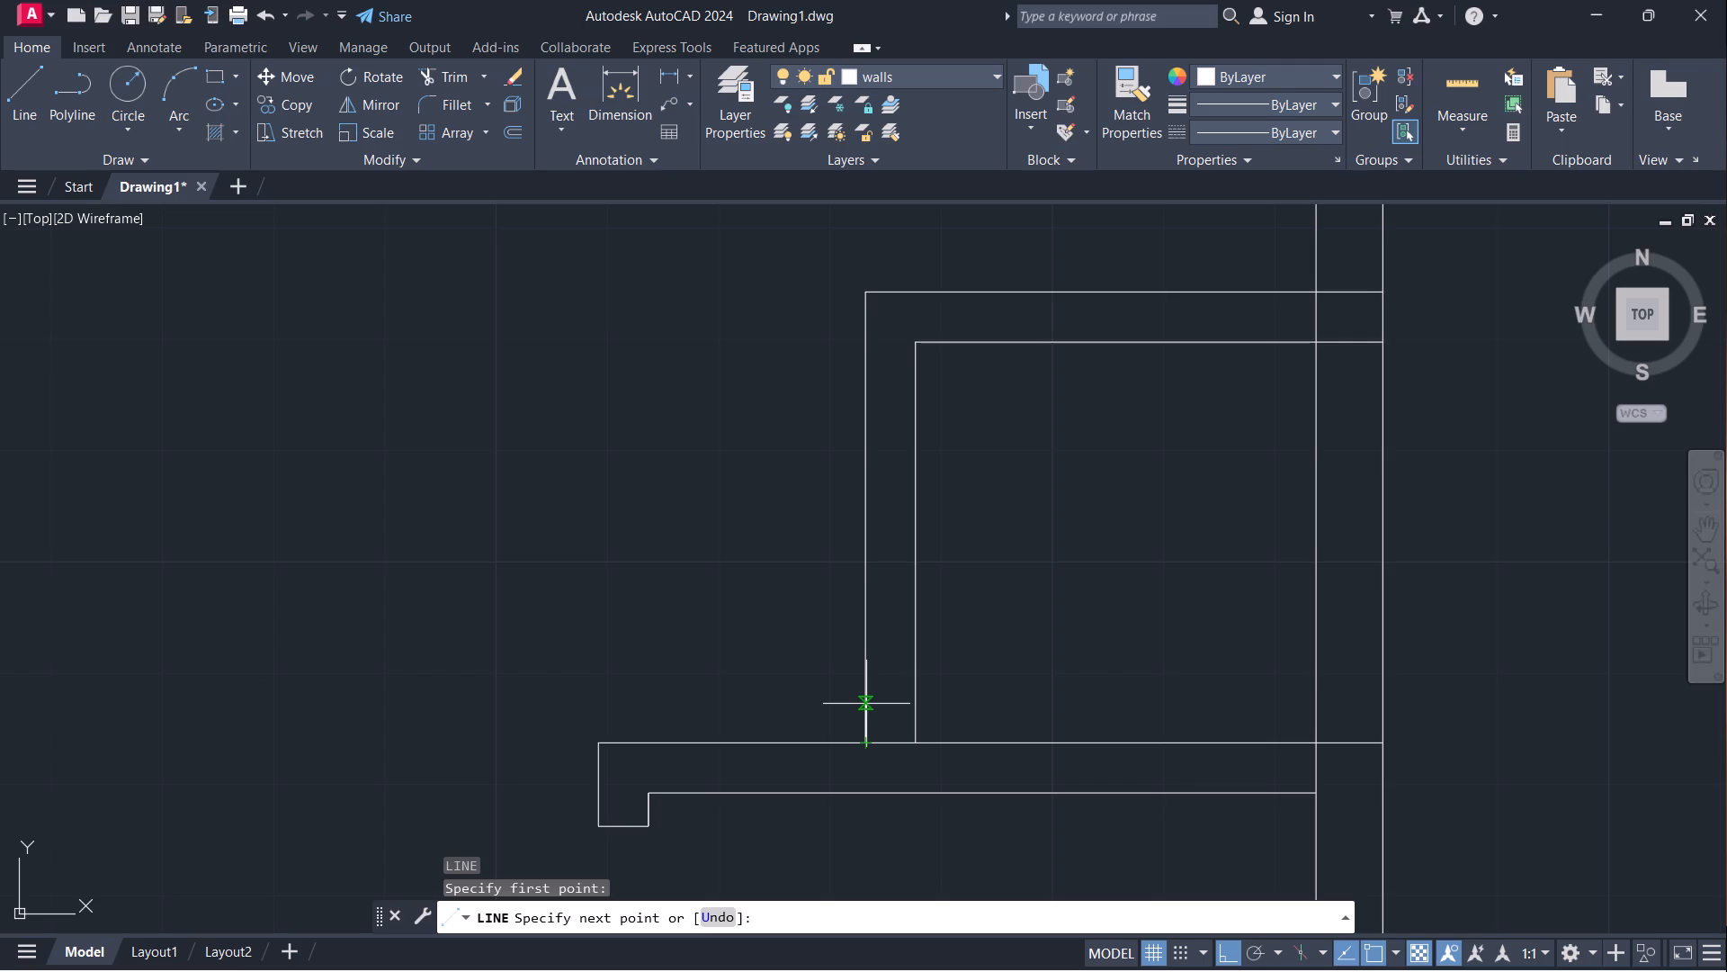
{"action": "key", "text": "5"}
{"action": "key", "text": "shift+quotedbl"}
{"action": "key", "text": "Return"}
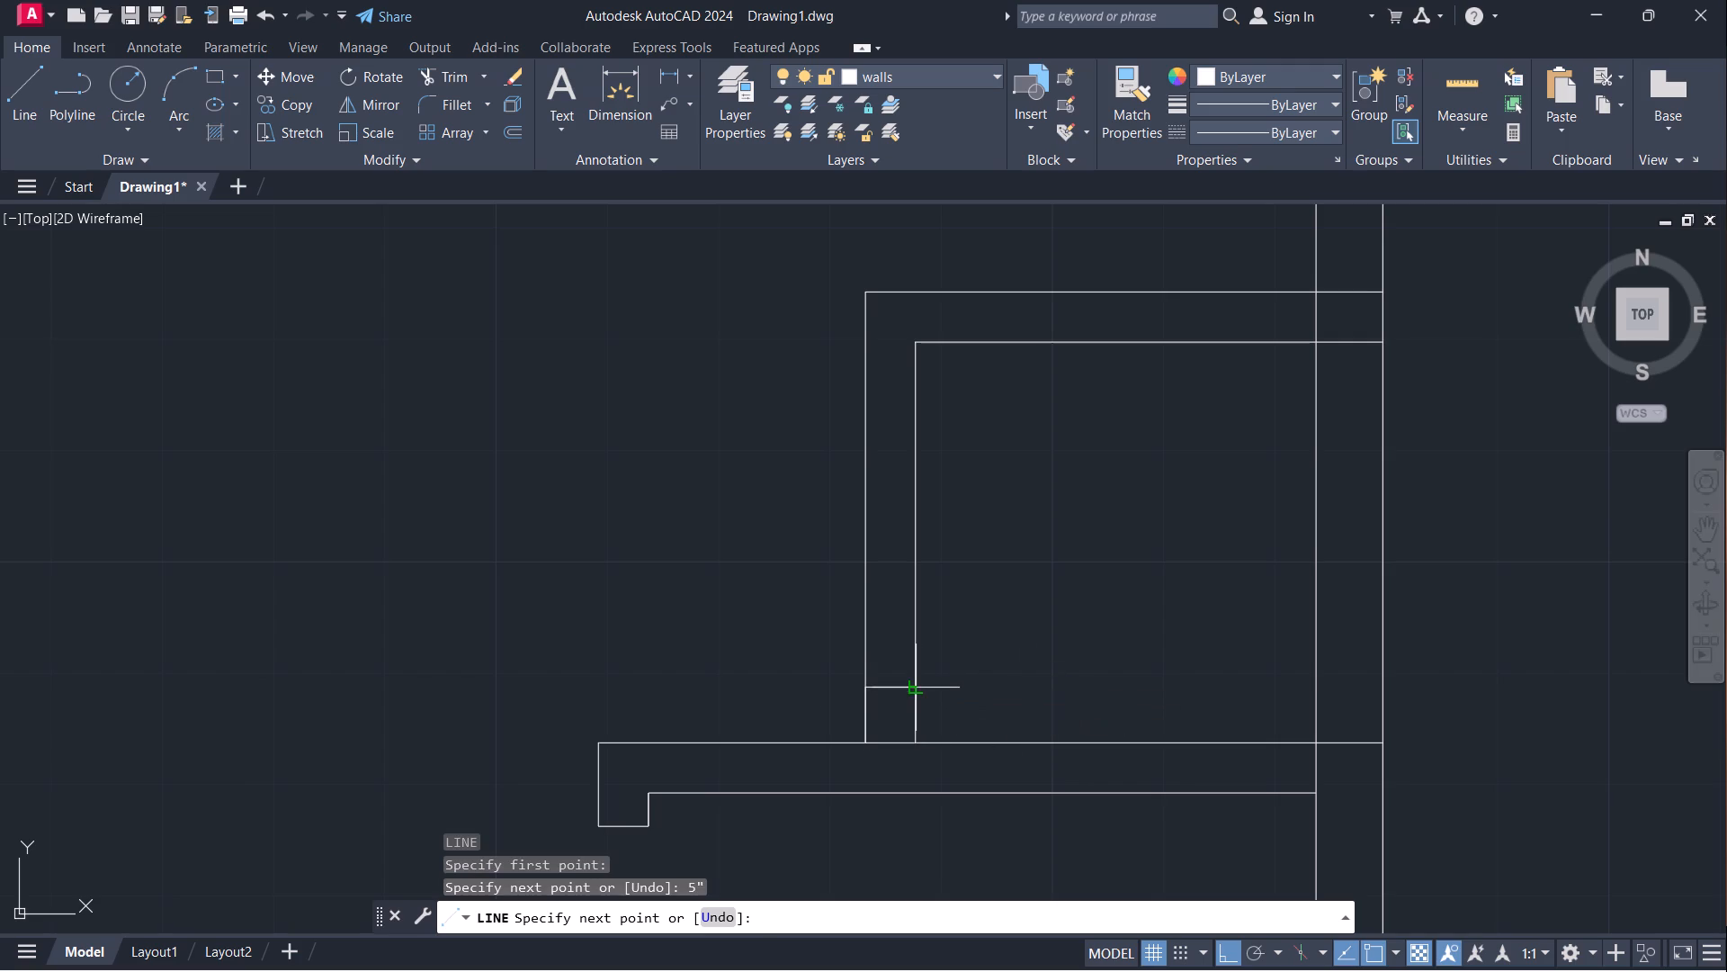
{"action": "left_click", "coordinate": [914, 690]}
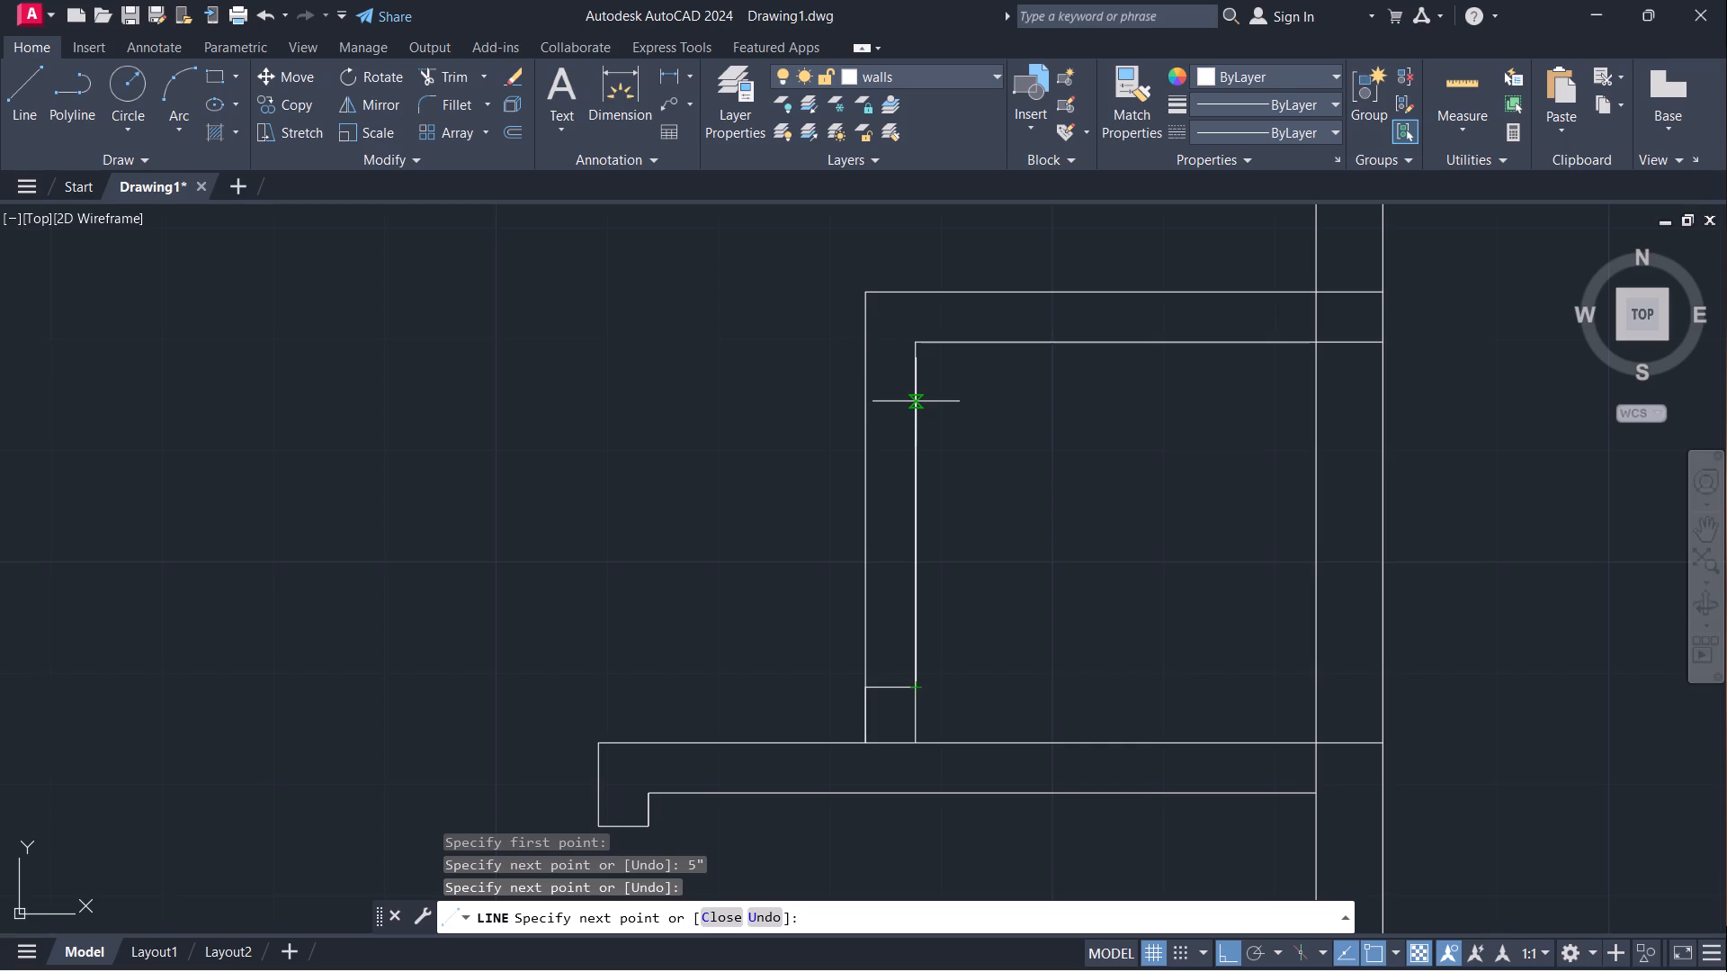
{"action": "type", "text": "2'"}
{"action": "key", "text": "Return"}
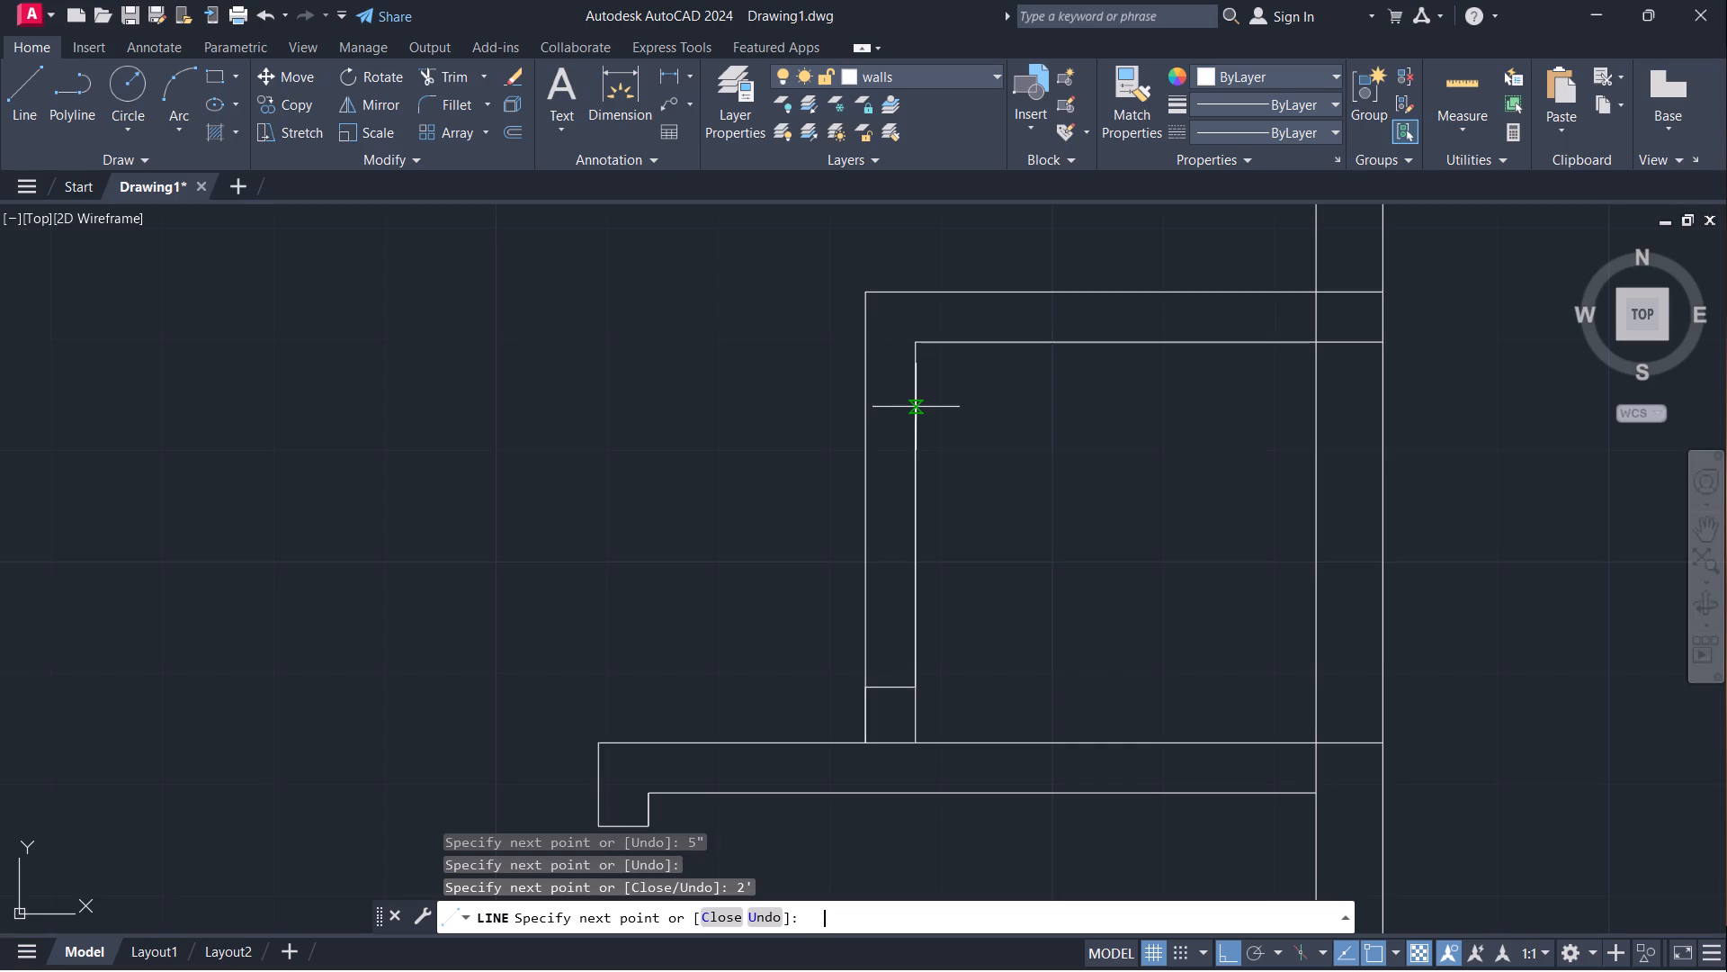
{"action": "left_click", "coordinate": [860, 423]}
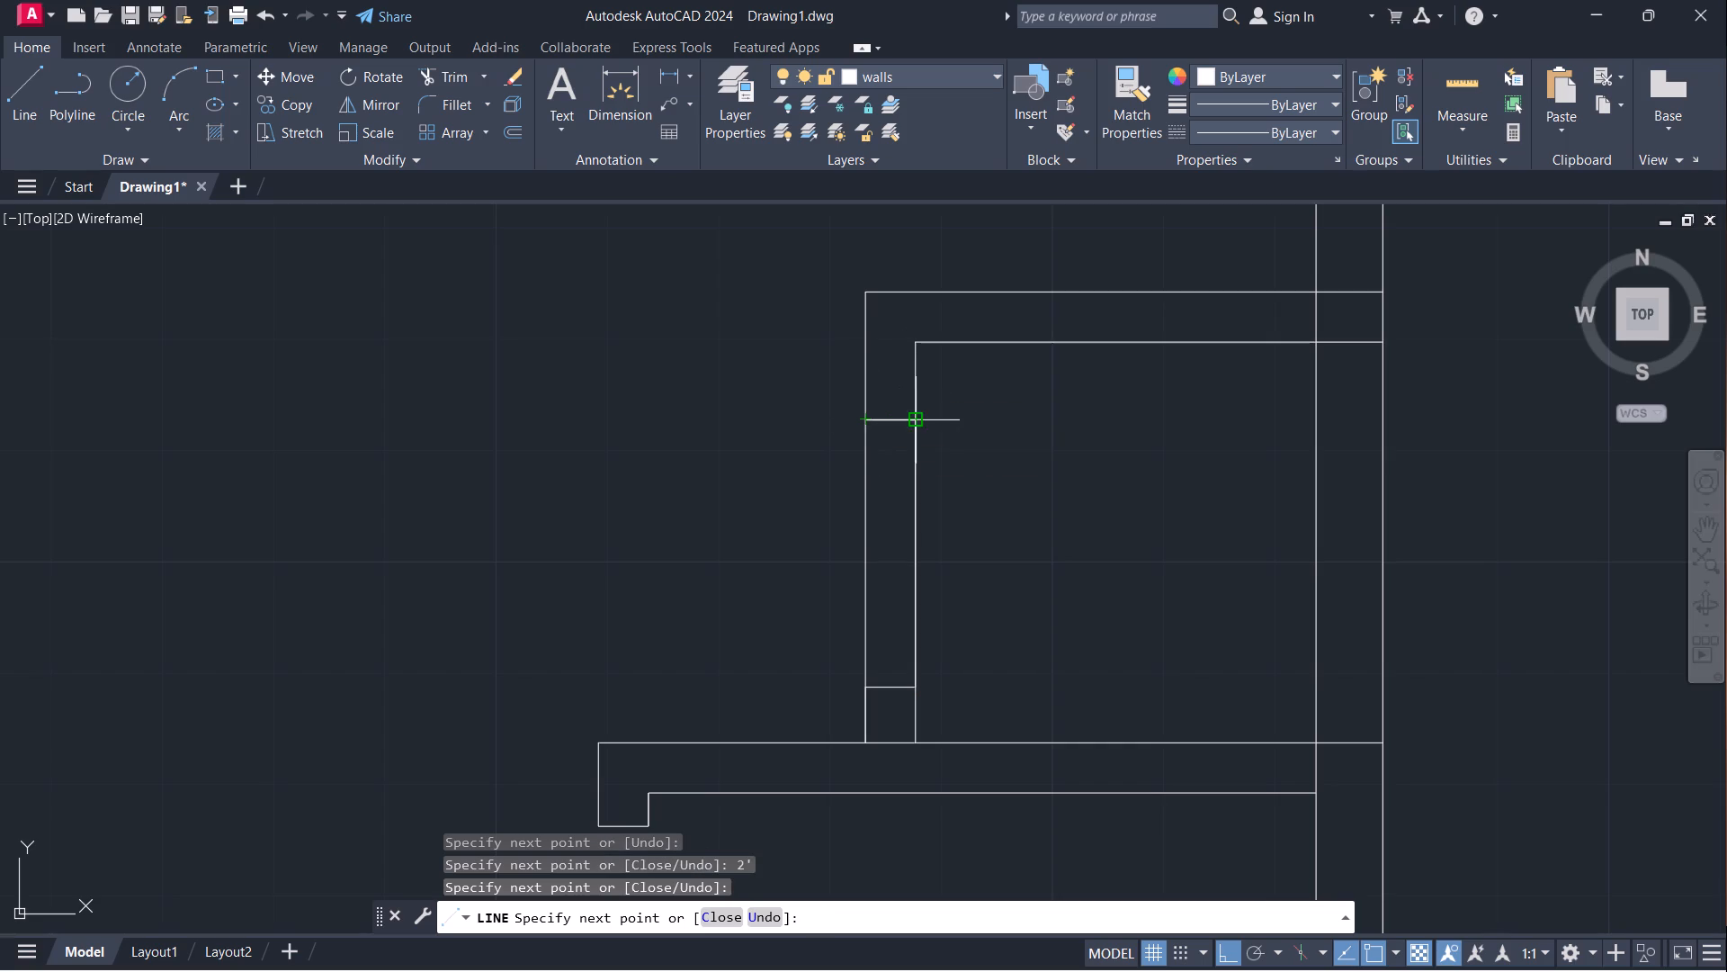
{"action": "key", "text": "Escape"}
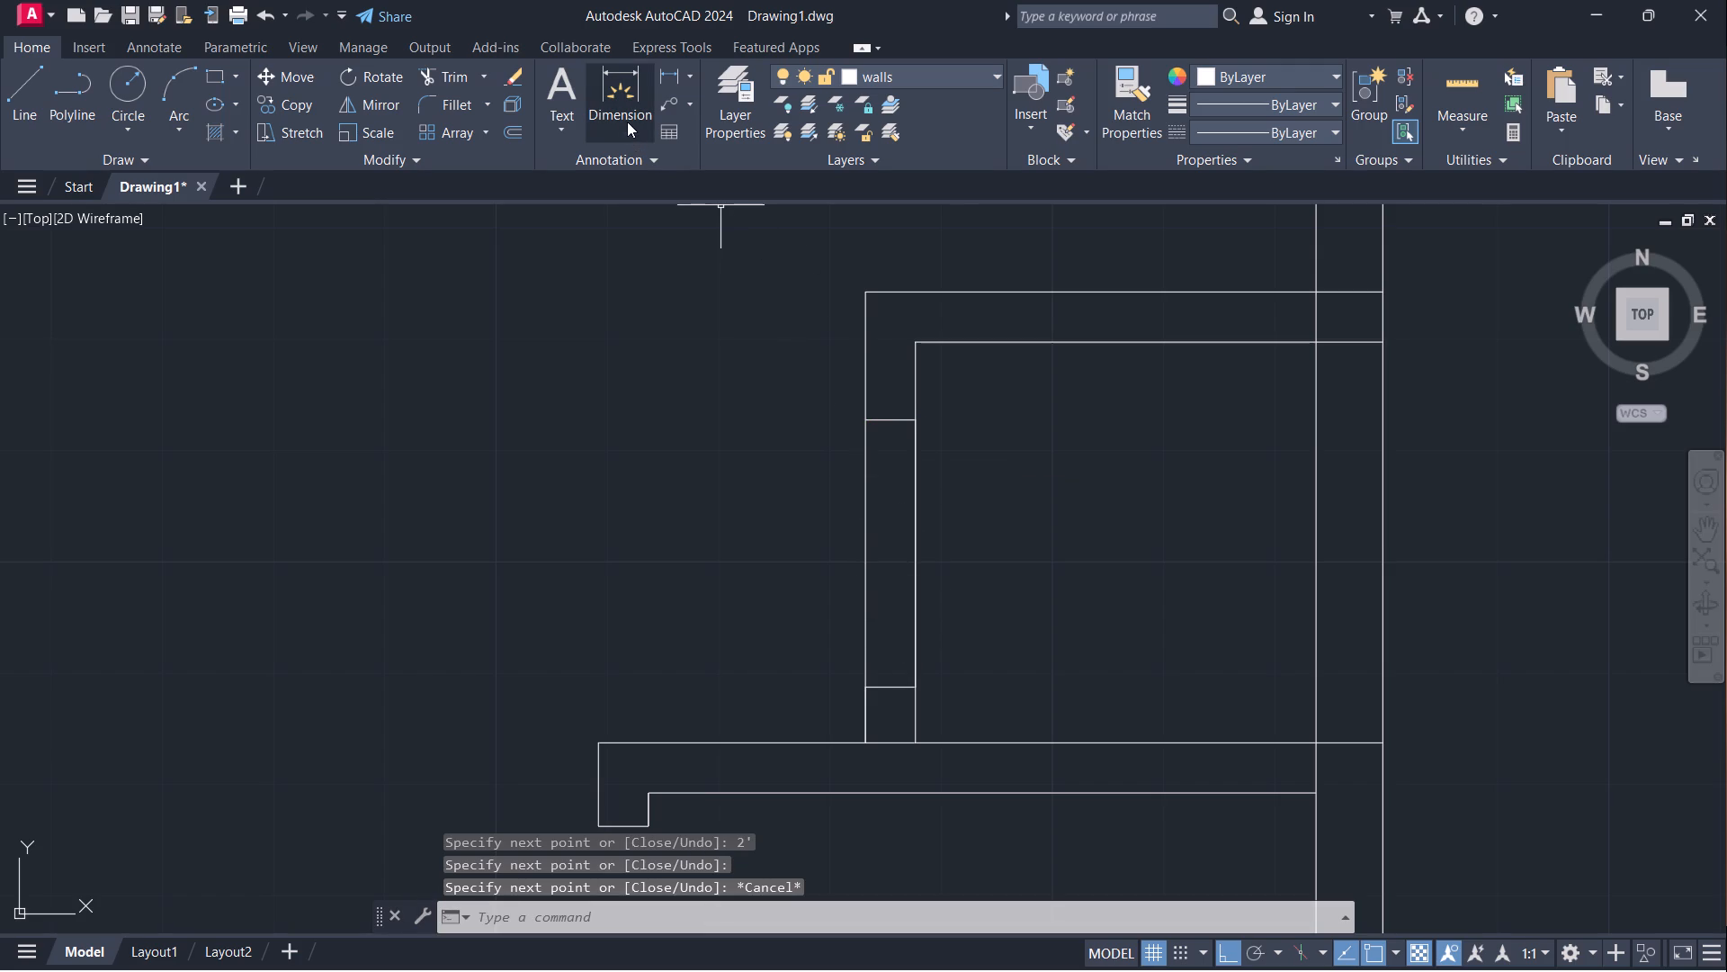
Measure the small compartment's left wall from the inner top corner down to the upper jamb.
{"action": "left_click", "coordinate": [664, 76]}
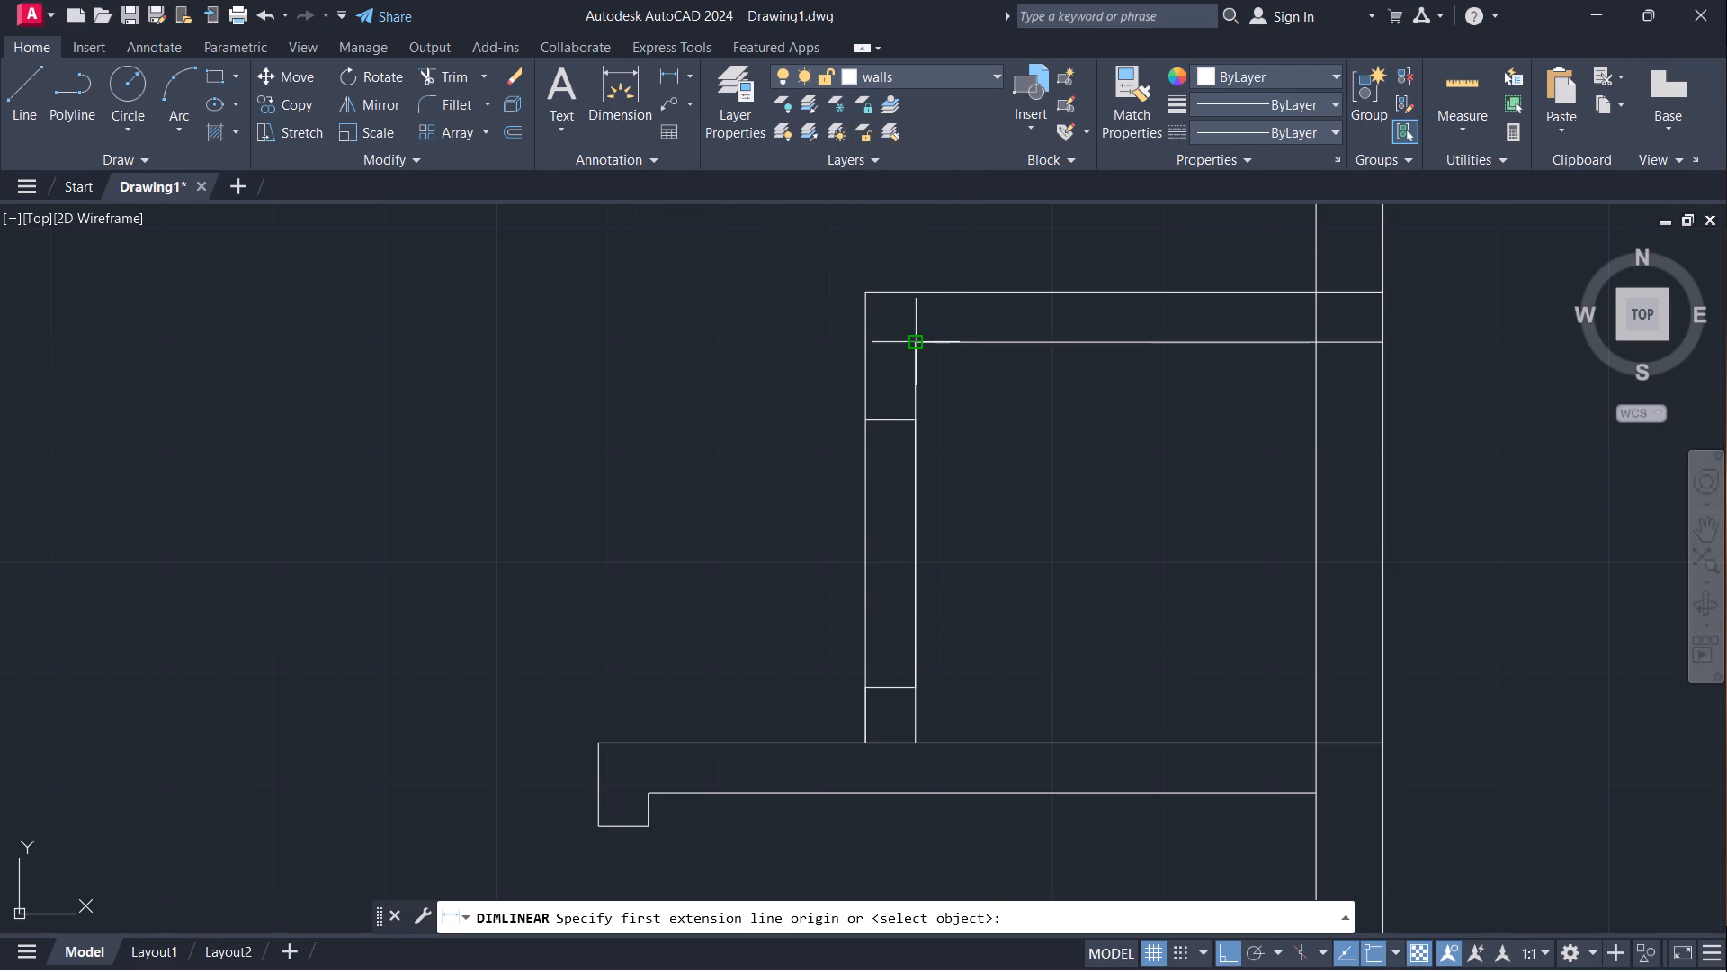
{"action": "left_click", "coordinate": [915, 347]}
{"action": "left_click", "coordinate": [917, 412]}
{"action": "key", "text": "Escape"}
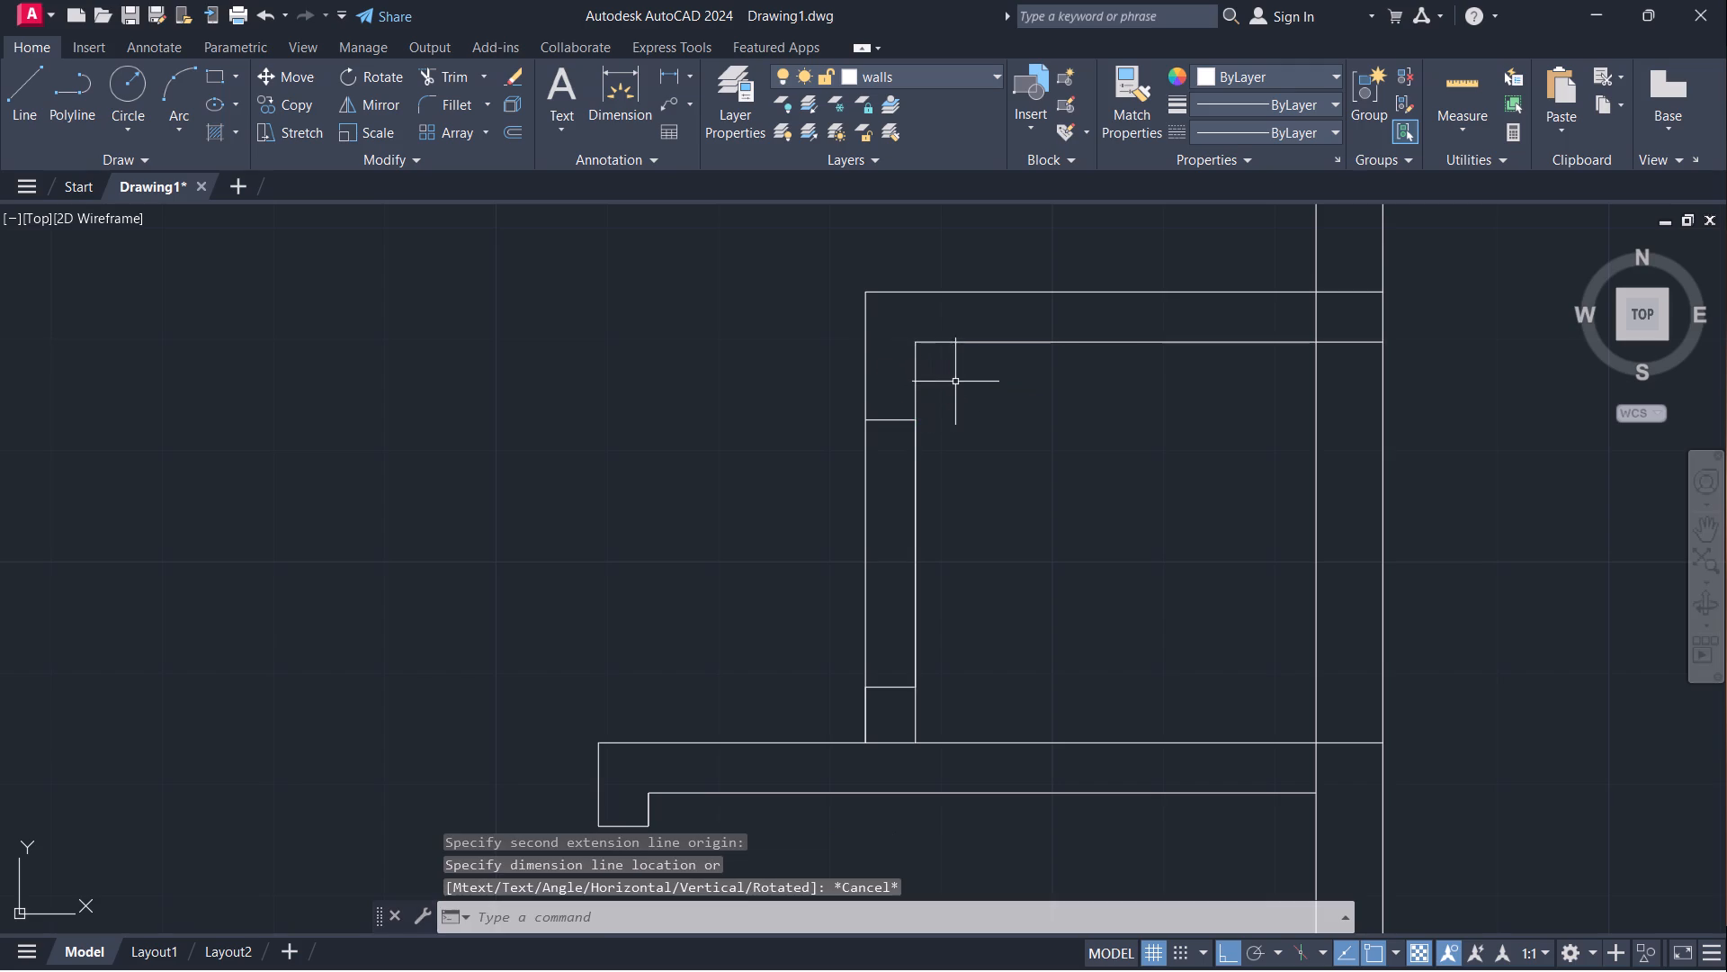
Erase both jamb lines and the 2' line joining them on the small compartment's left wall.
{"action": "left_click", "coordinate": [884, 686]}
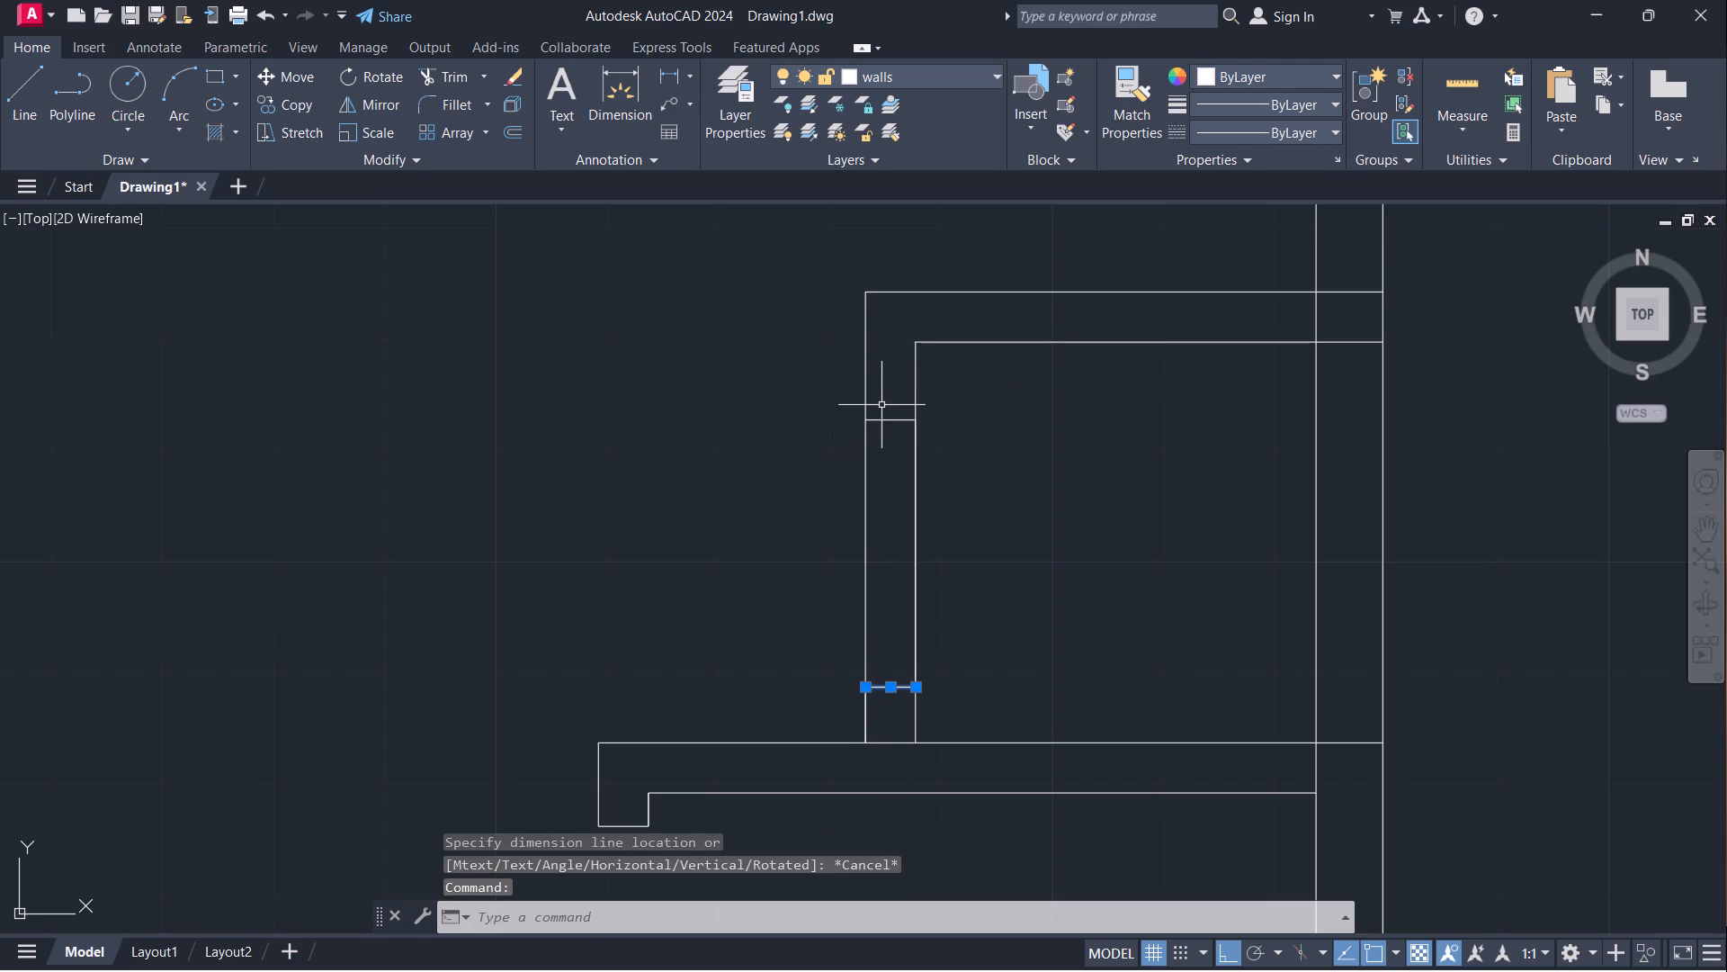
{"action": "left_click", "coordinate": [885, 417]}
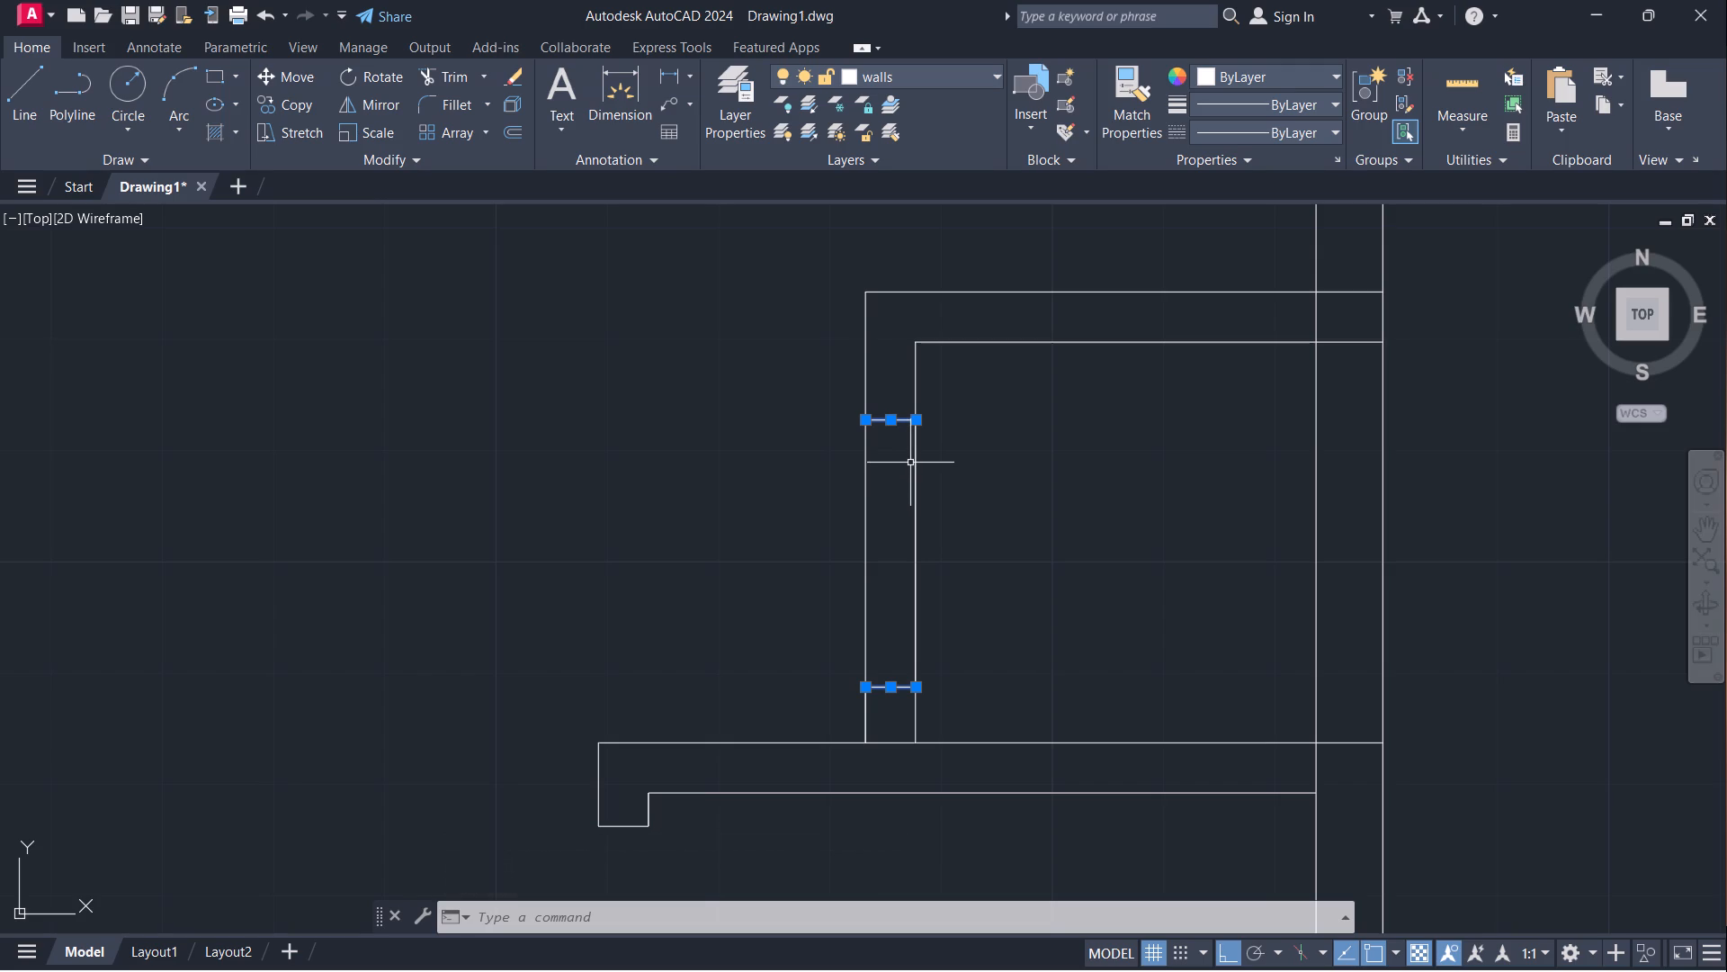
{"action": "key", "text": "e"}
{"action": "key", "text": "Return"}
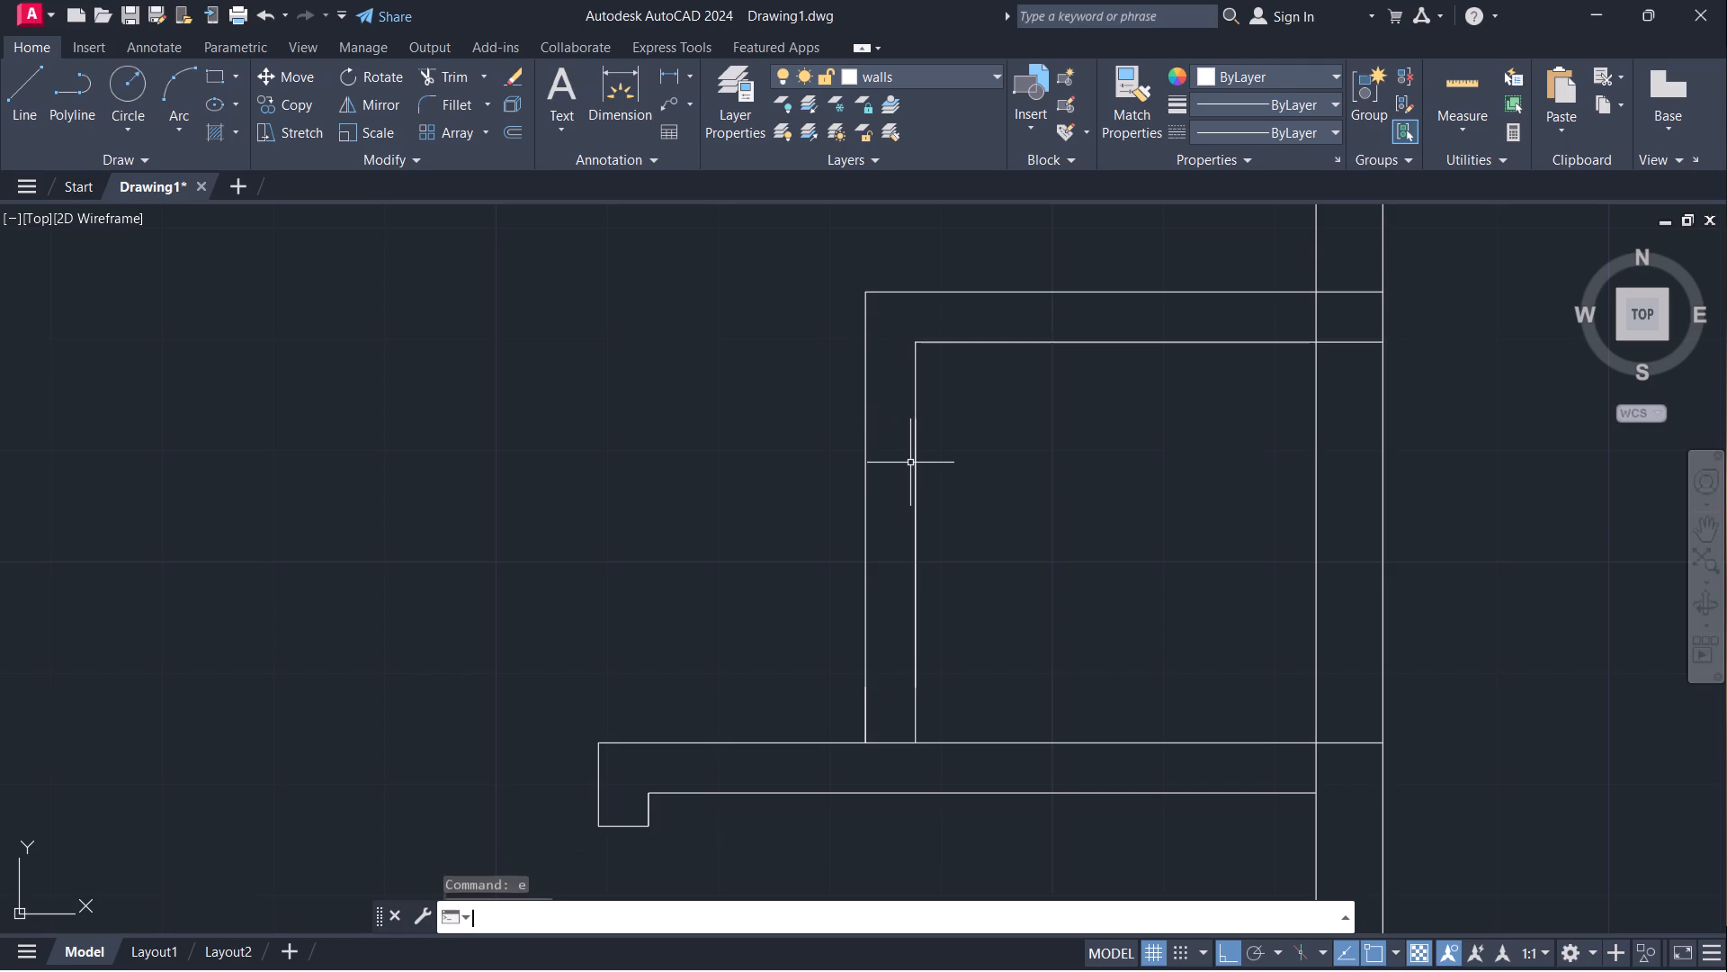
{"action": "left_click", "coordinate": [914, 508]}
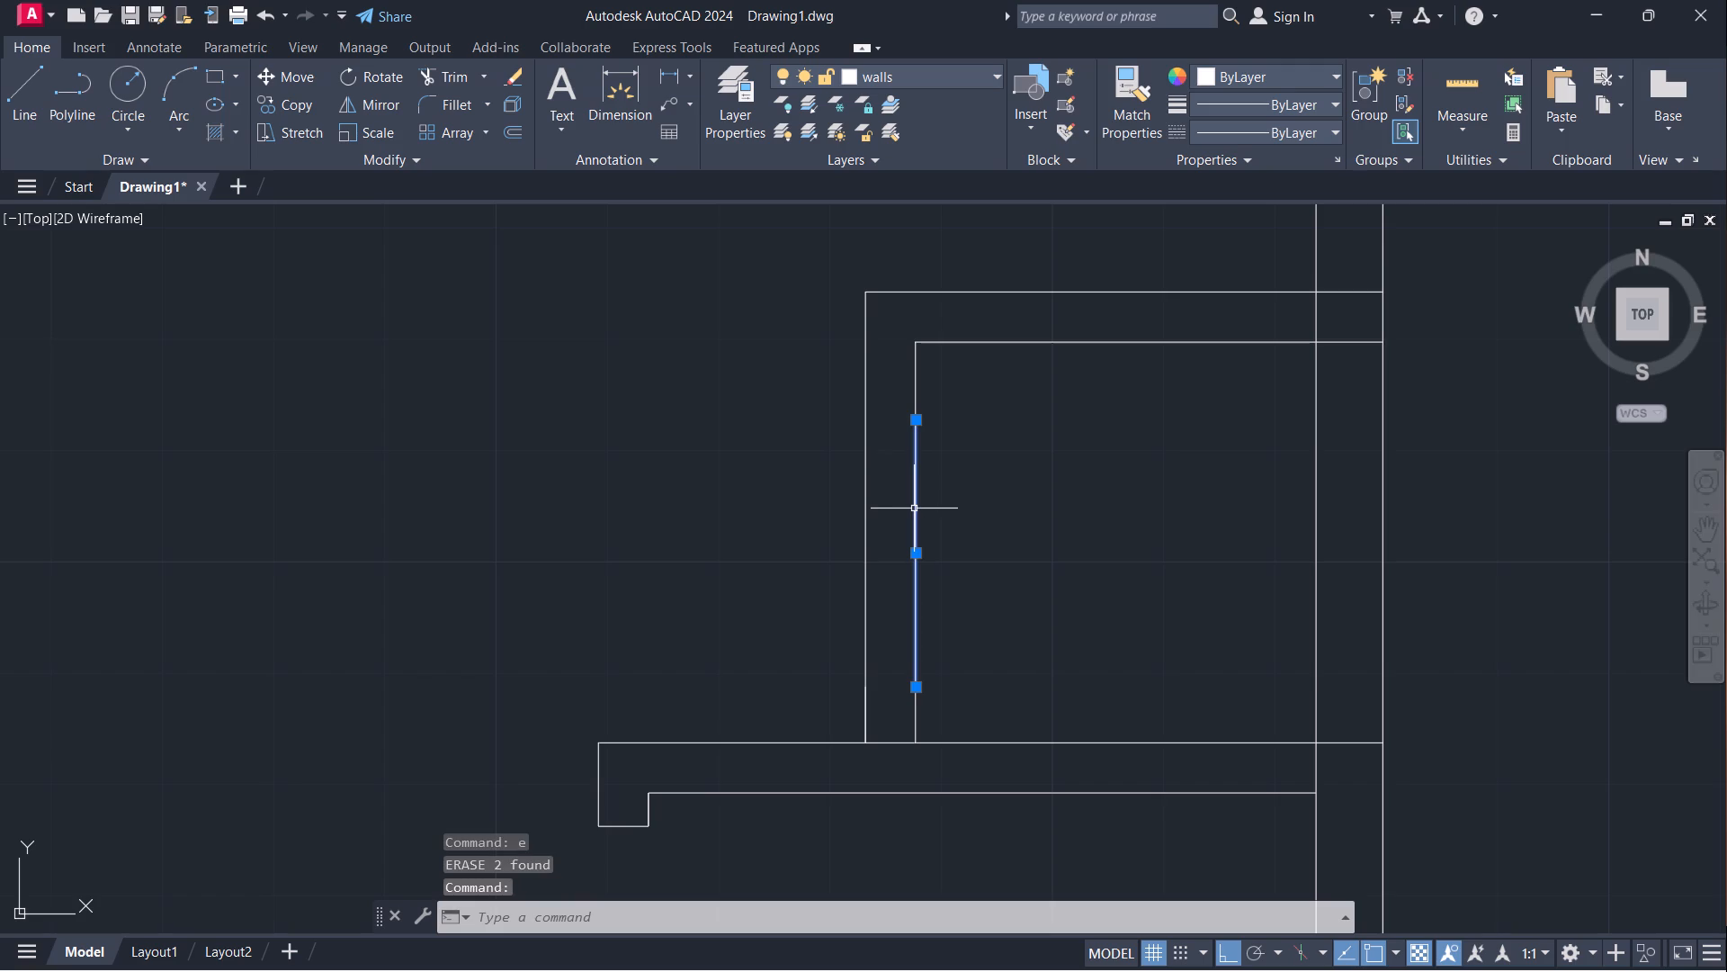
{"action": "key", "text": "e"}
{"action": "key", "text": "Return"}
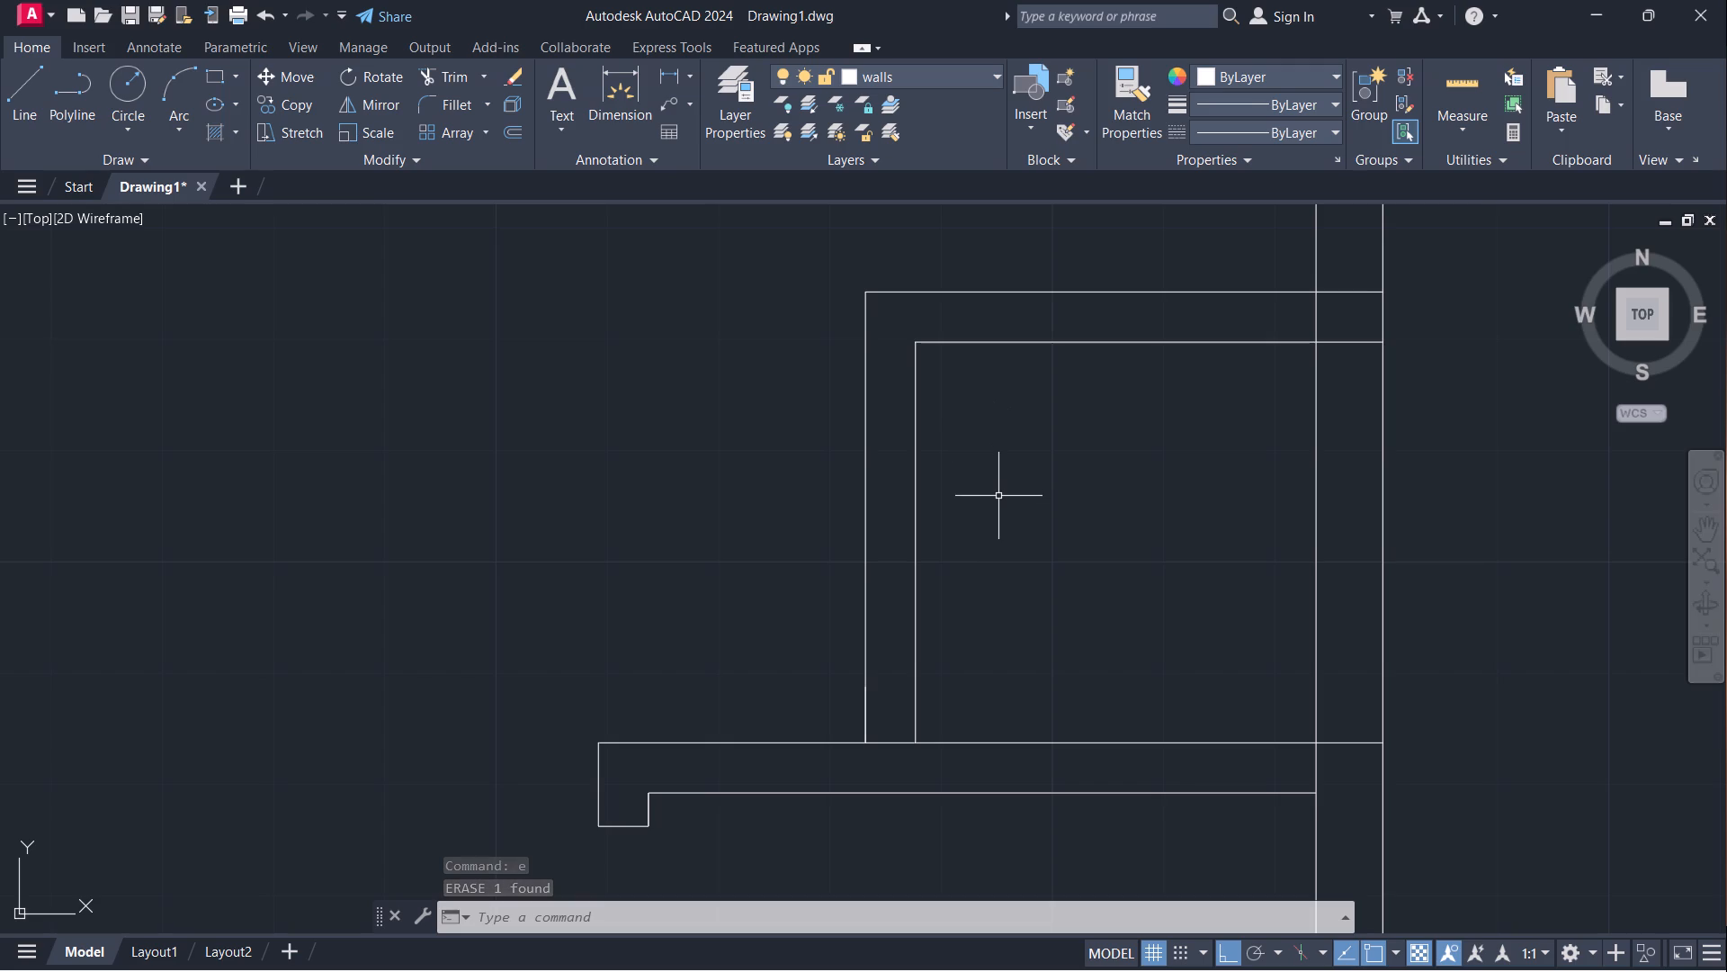
Draw the lower door jamb across the small compartment's left wall, 6" above the base of its inner face.
{"action": "key", "text": "l"}
{"action": "key", "text": "Return"}
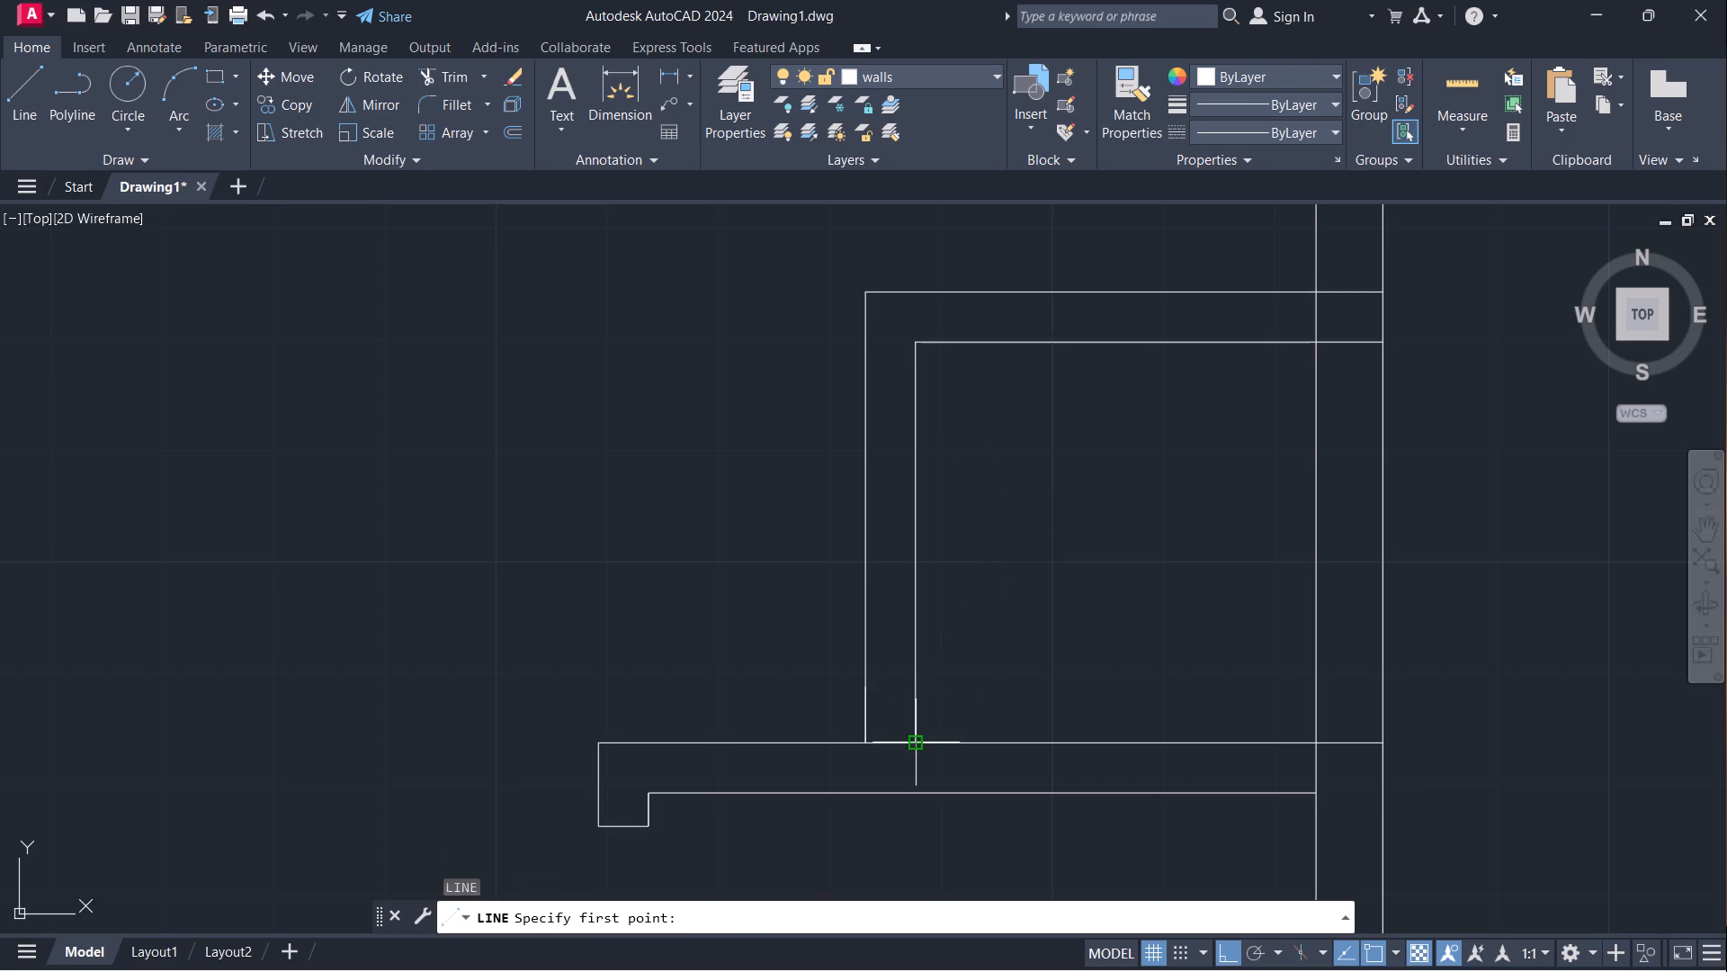
{"action": "left_click", "coordinate": [916, 743]}
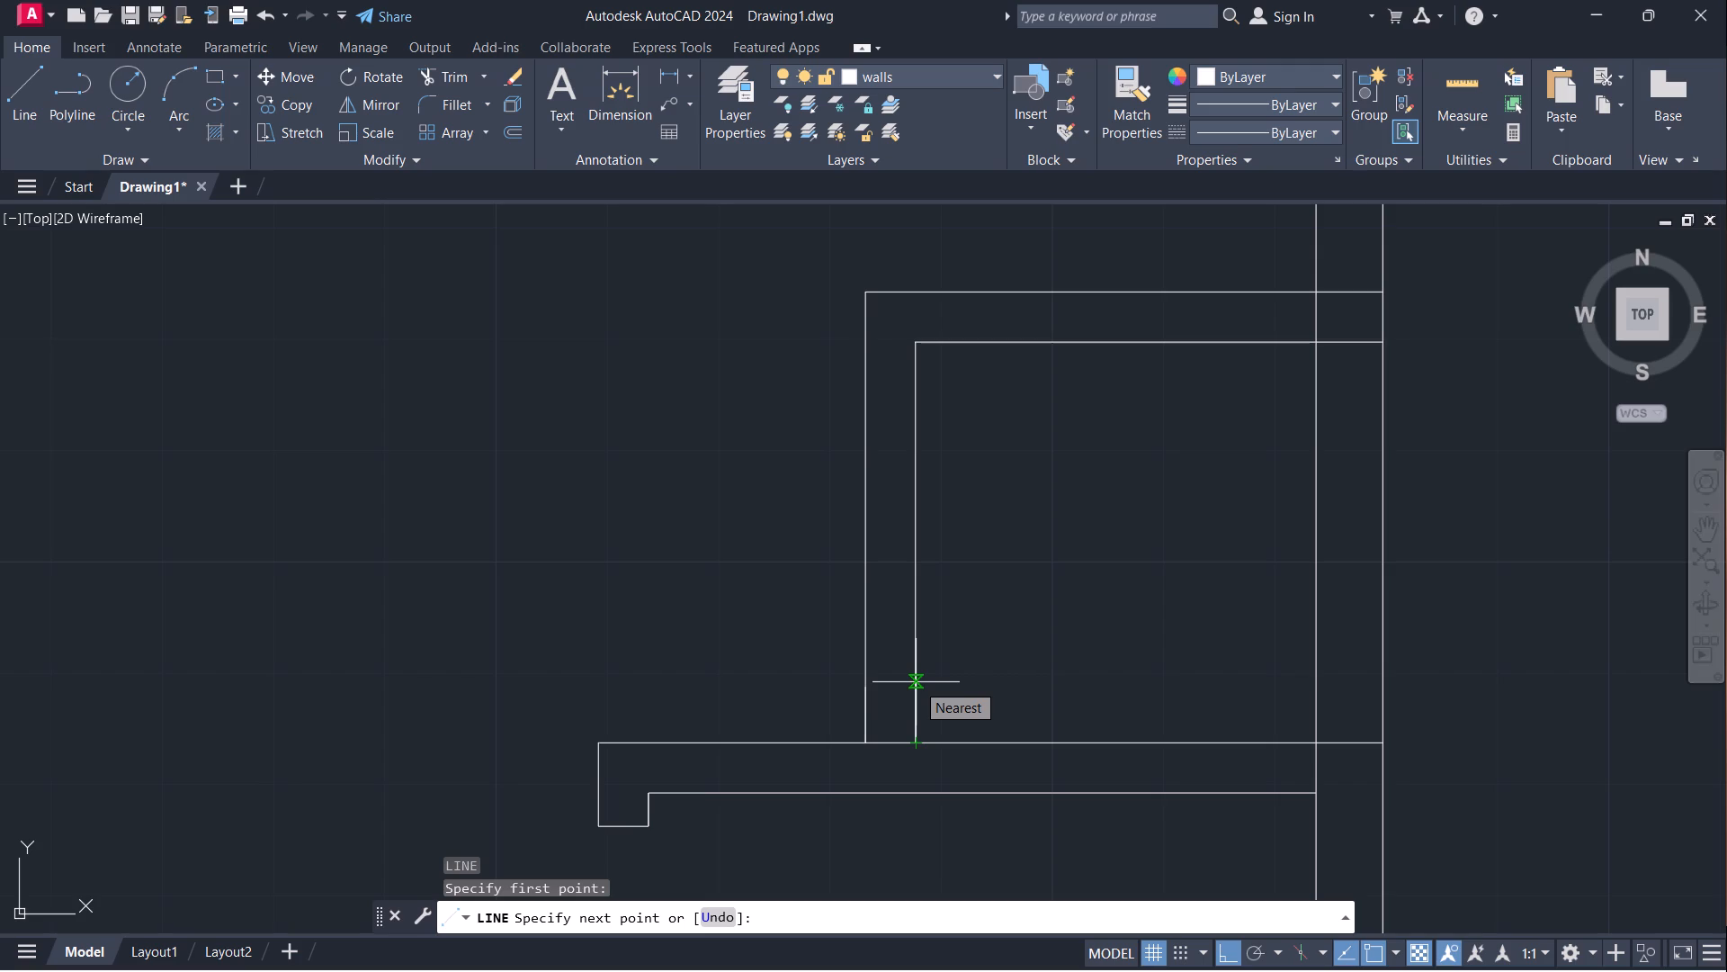
{"action": "key", "text": "6"}
{"action": "key", "text": "Return"}
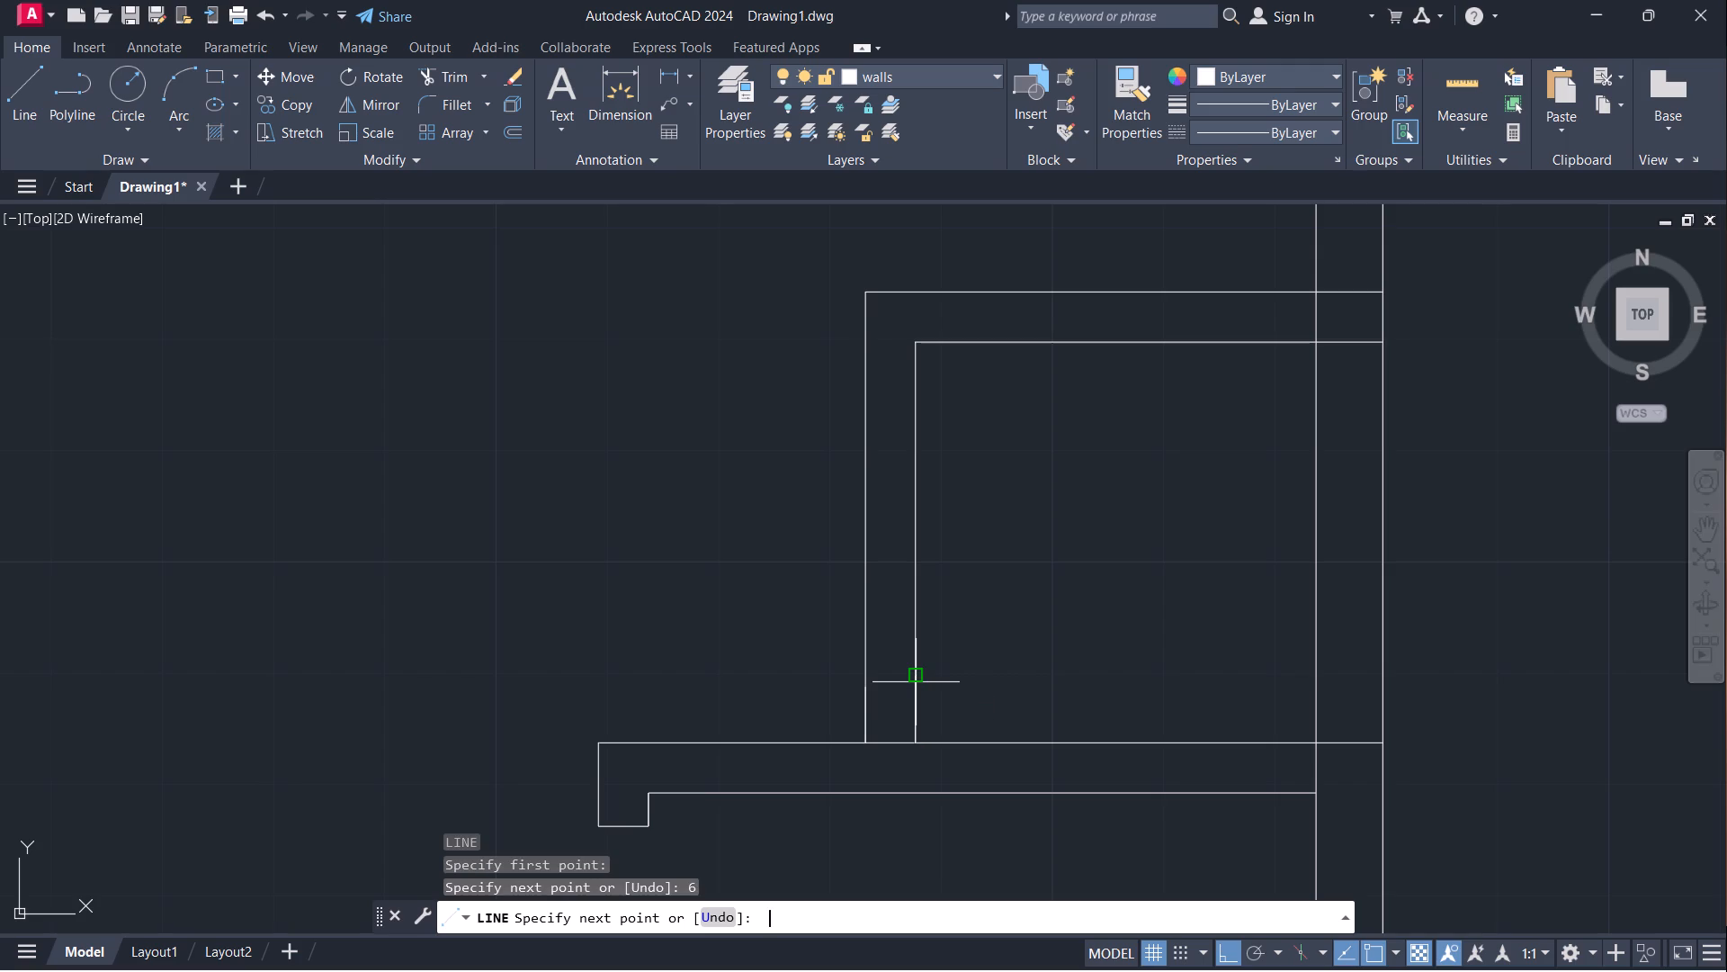
{"action": "left_click", "coordinate": [868, 676]}
{"action": "key", "text": "Escape"}
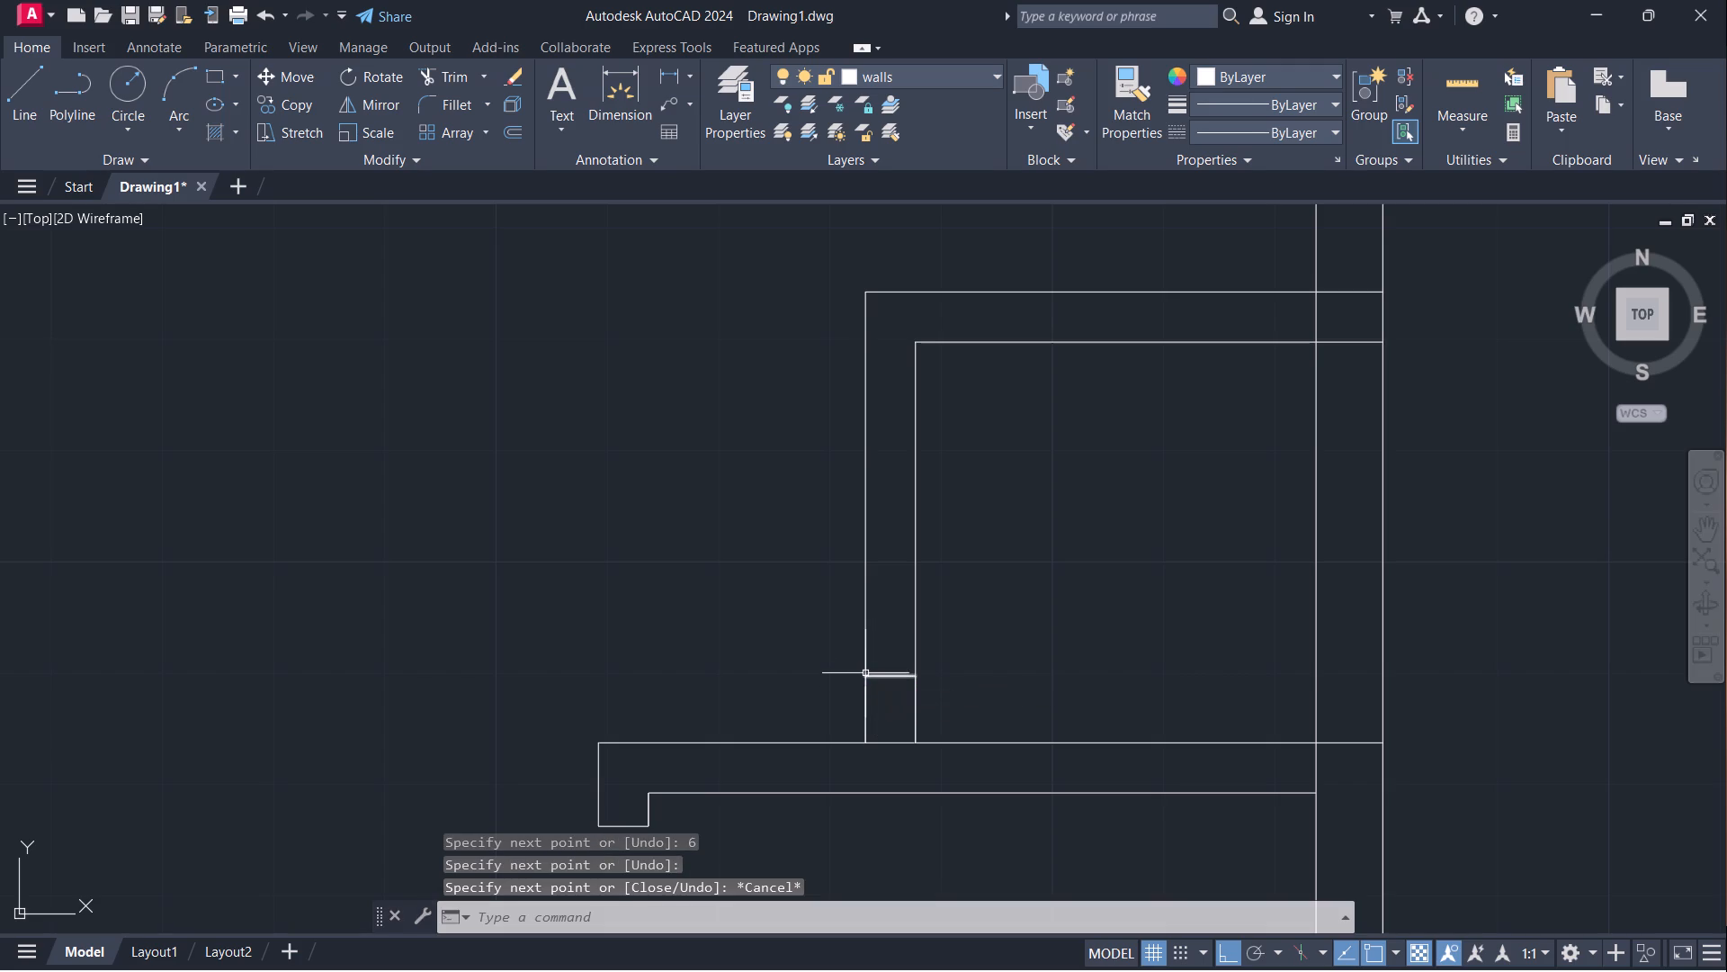
Draw the upper door jamb across the small central compartment's left wall, 2' above the lower jamb.
{"action": "key", "text": "l"}
{"action": "key", "text": "Return"}
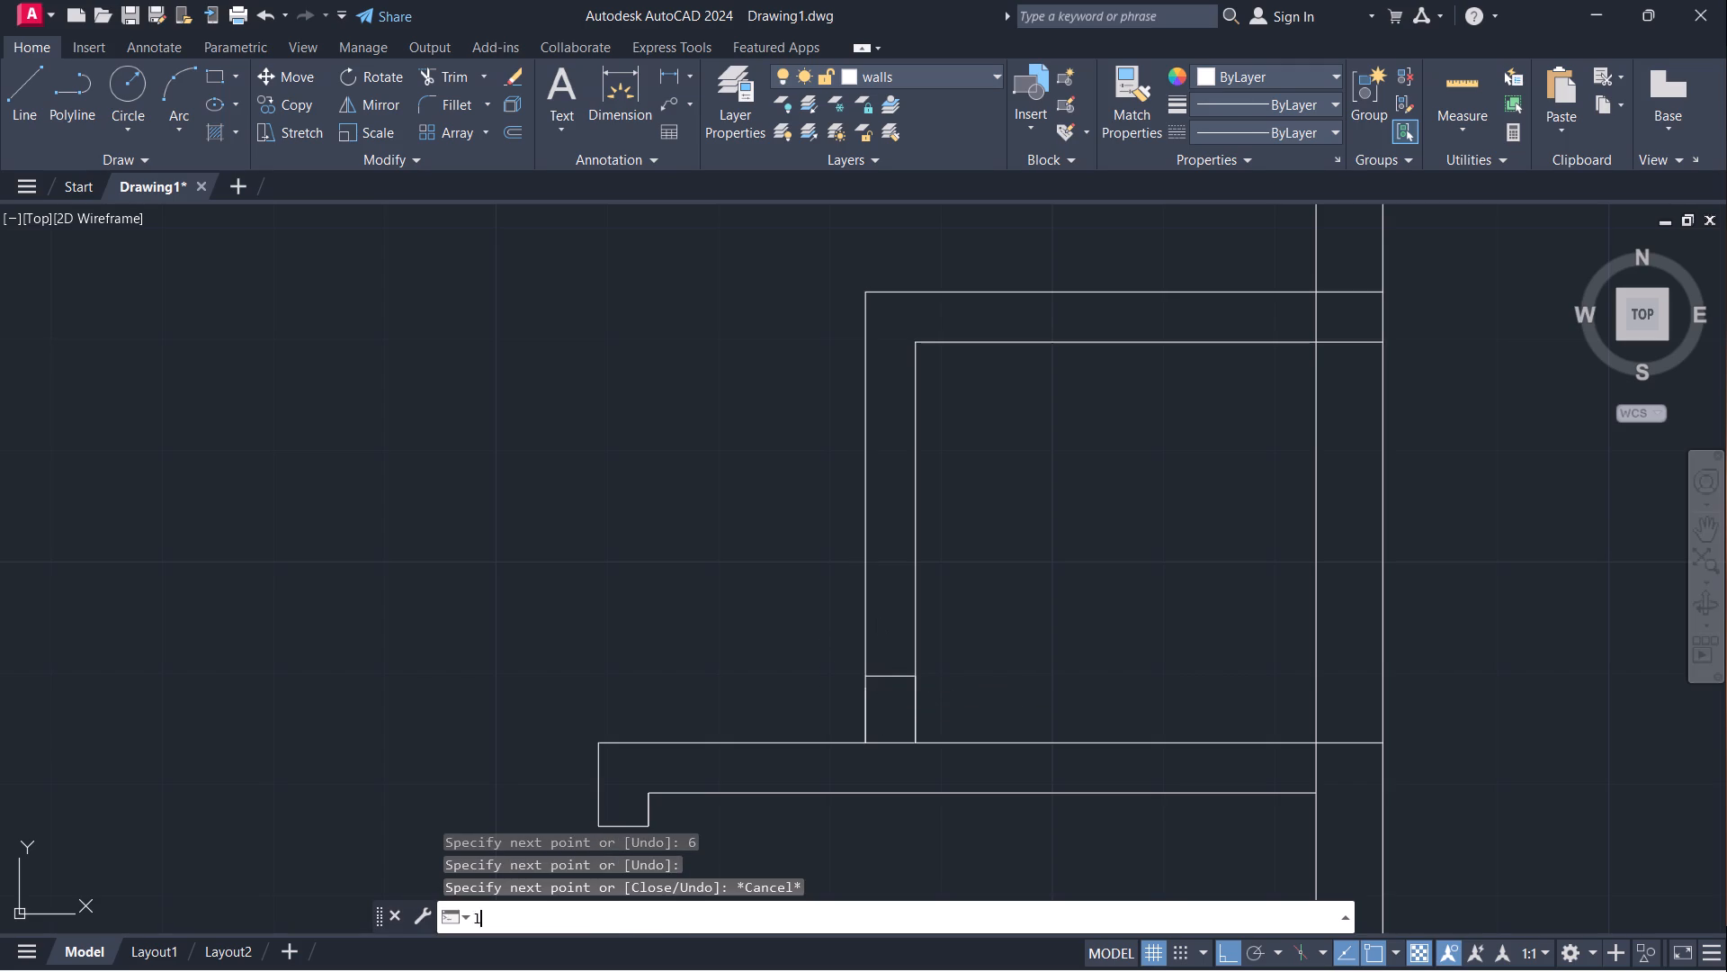
{"action": "left_click", "coordinate": [868, 676]}
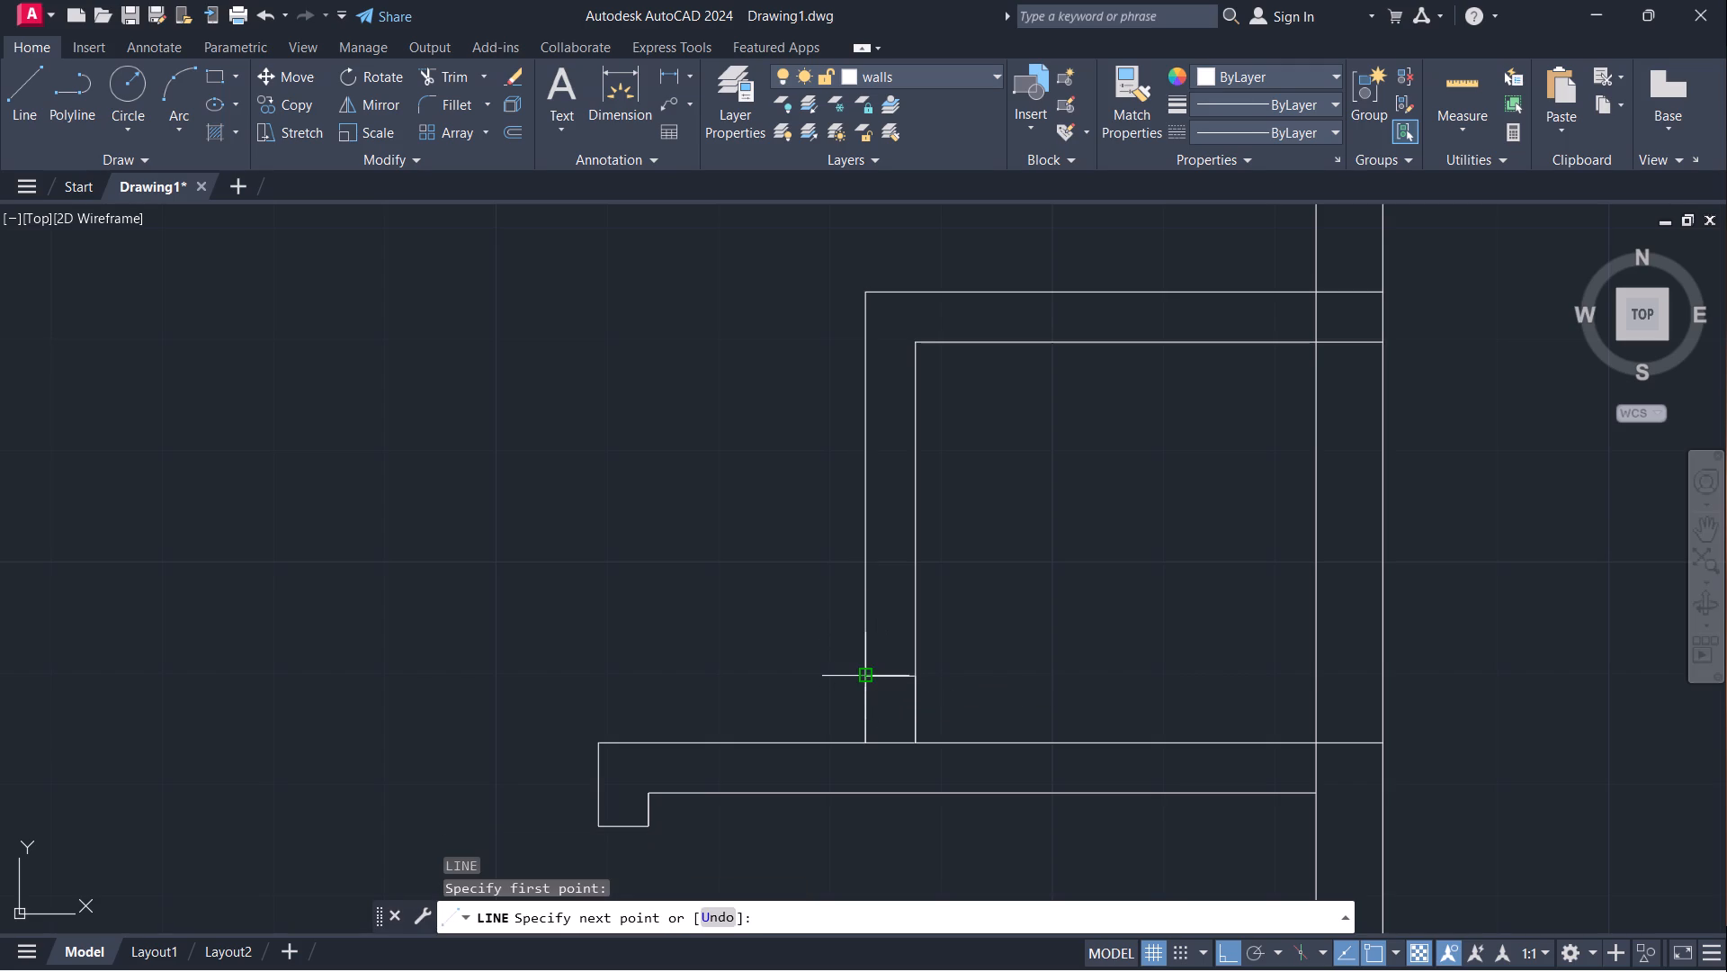
{"action": "type", "text": "2'"}
{"action": "key", "text": "Return"}
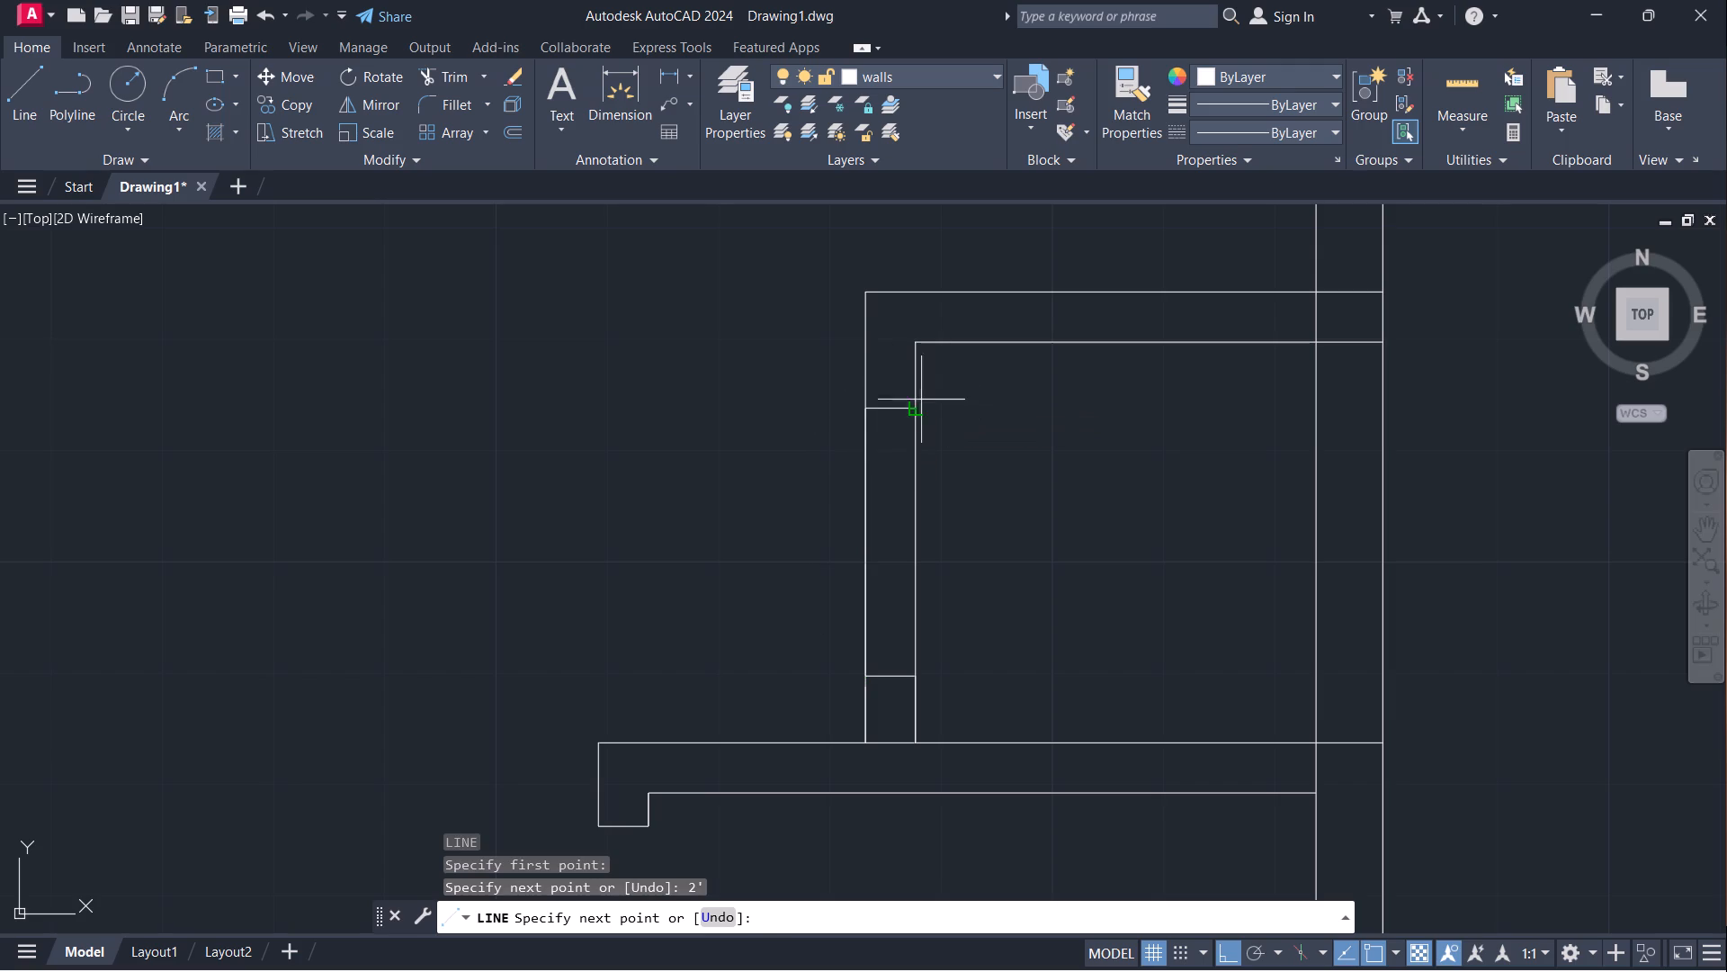
{"action": "left_click", "coordinate": [913, 409]}
{"action": "key", "text": "Escape"}
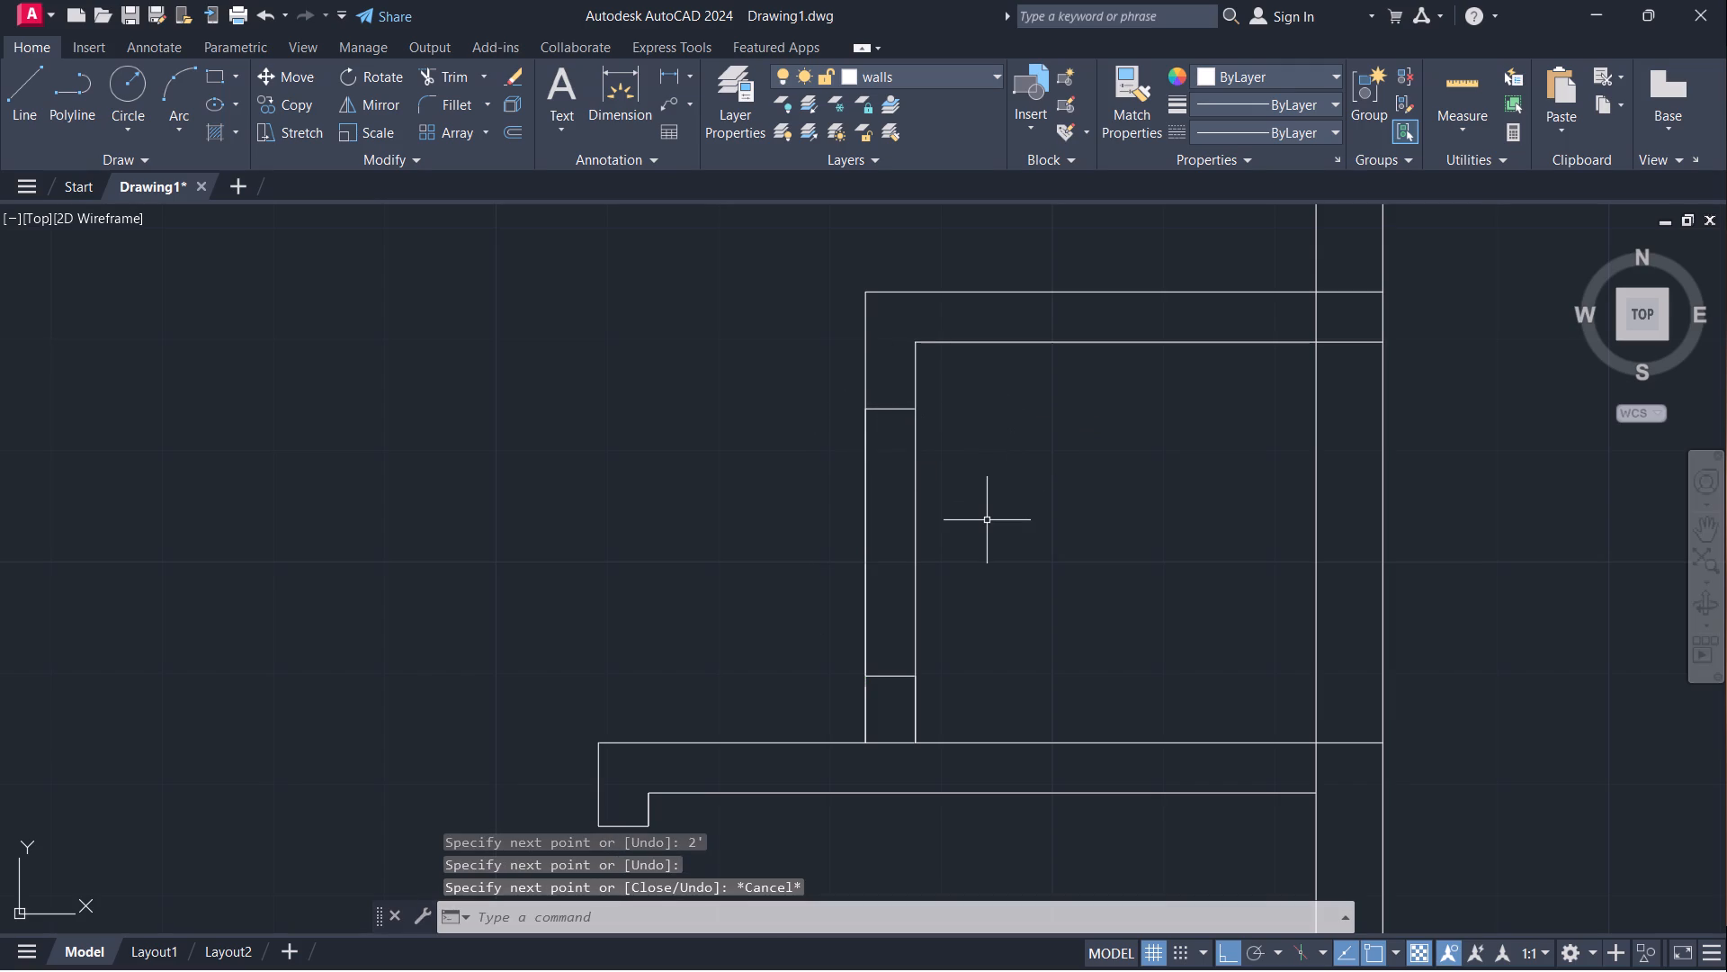
Trim both wall faces between the two jambs to open the doorway in the small compartment's left wall.
{"action": "type", "text": "tr"}
{"action": "key", "text": "Return"}
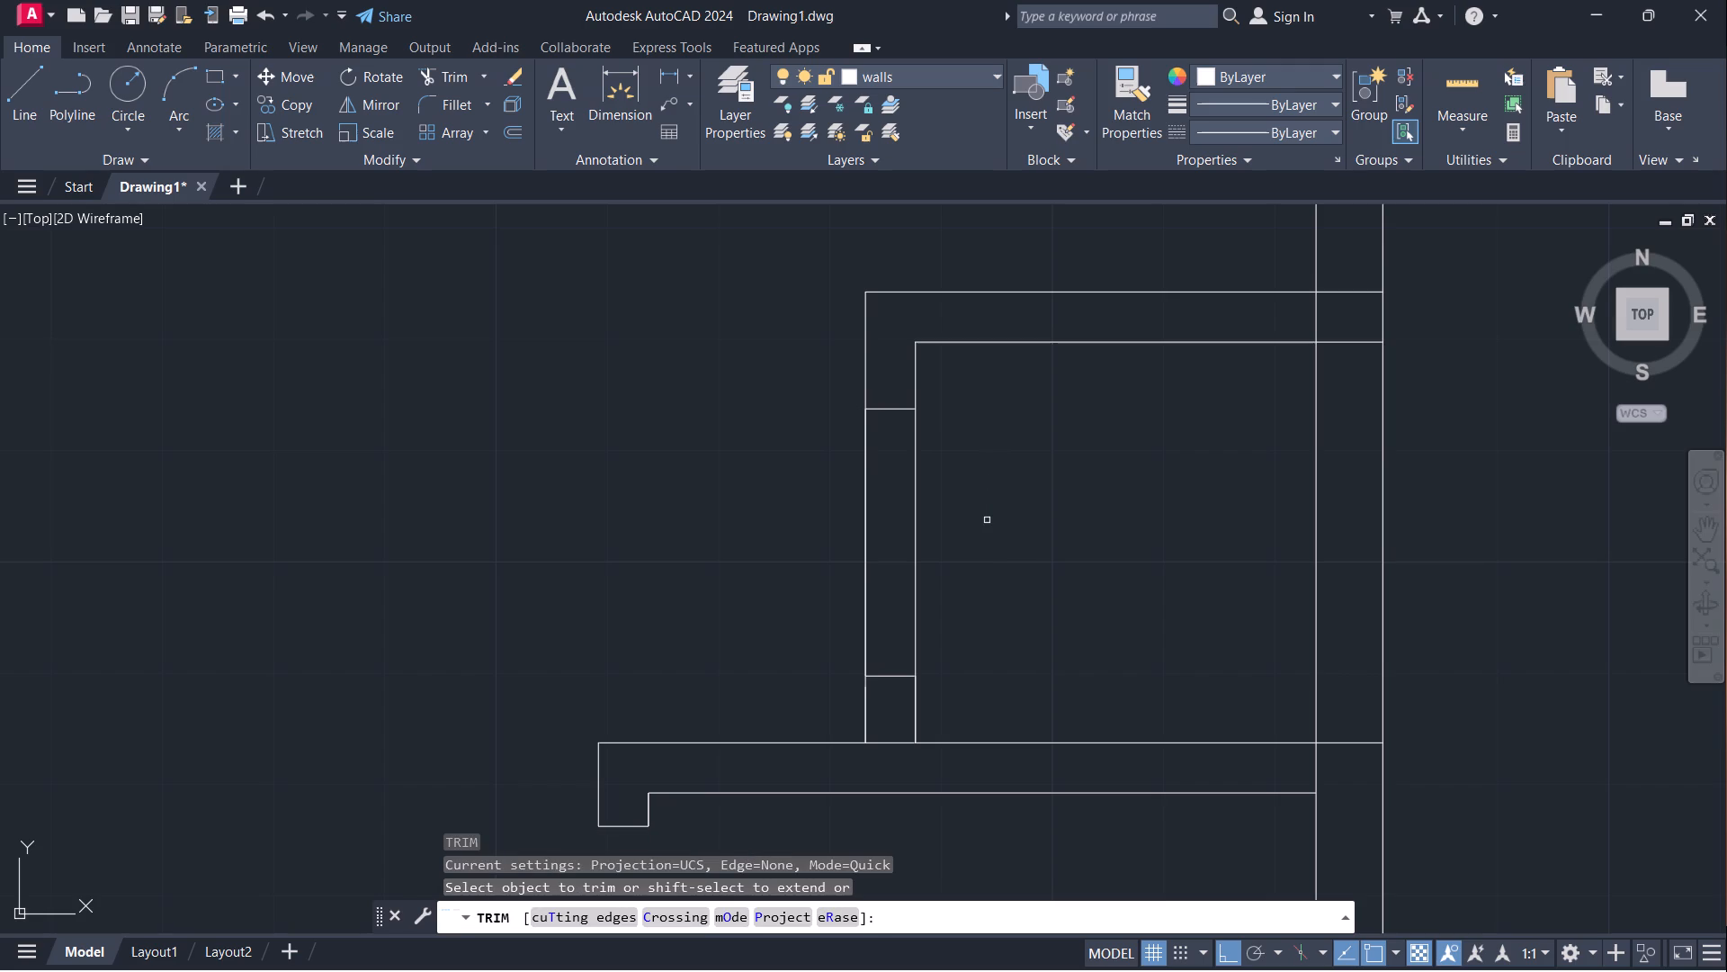
{"action": "left_click_drag", "start_coordinate": [987, 520], "coordinate": [738, 577]}
{"action": "left_click_drag", "start_coordinate": [945, 534], "coordinate": [821, 562]}
{"action": "key", "text": "Escape"}
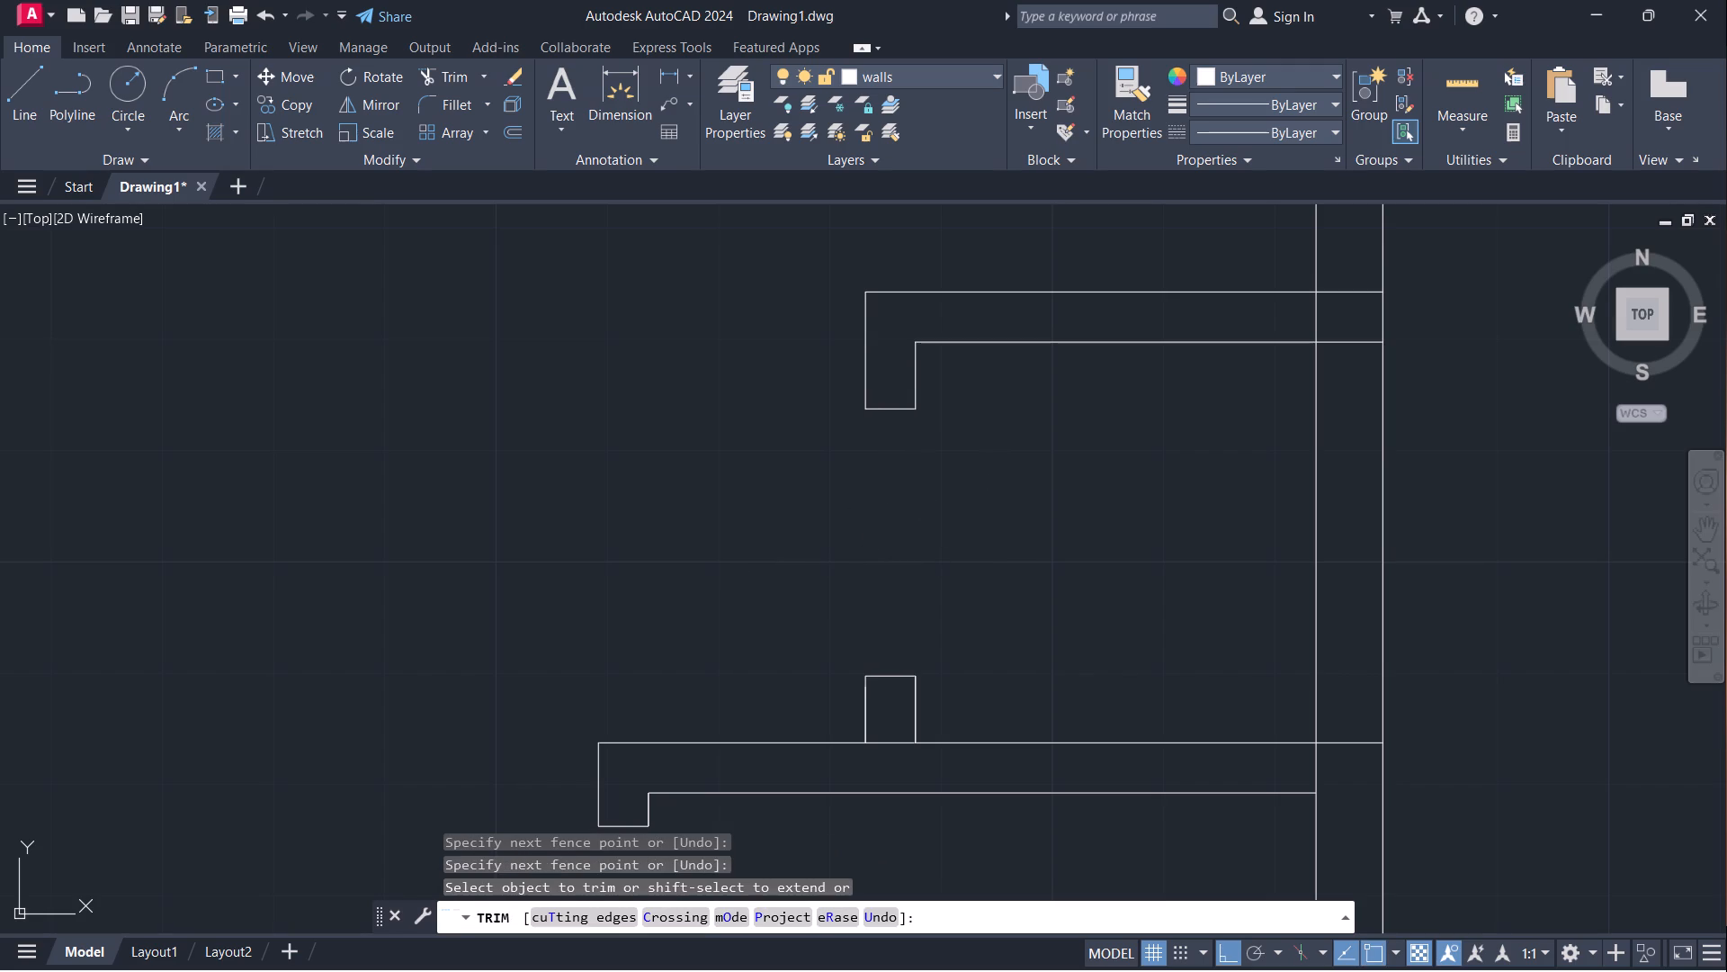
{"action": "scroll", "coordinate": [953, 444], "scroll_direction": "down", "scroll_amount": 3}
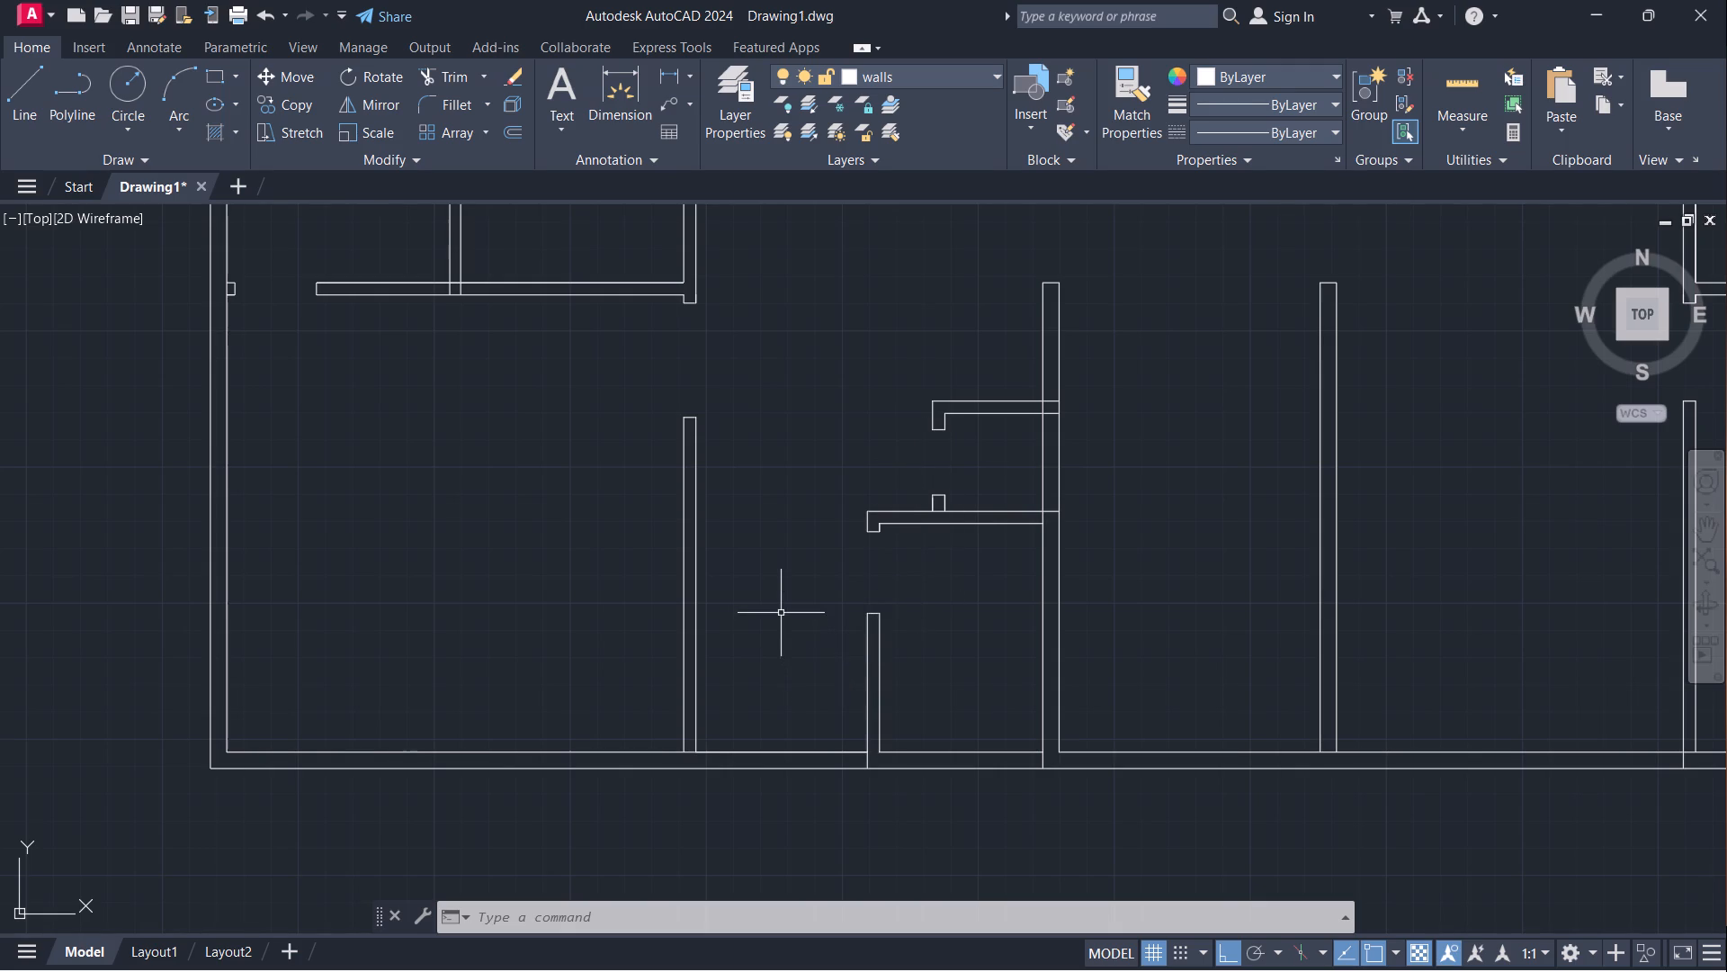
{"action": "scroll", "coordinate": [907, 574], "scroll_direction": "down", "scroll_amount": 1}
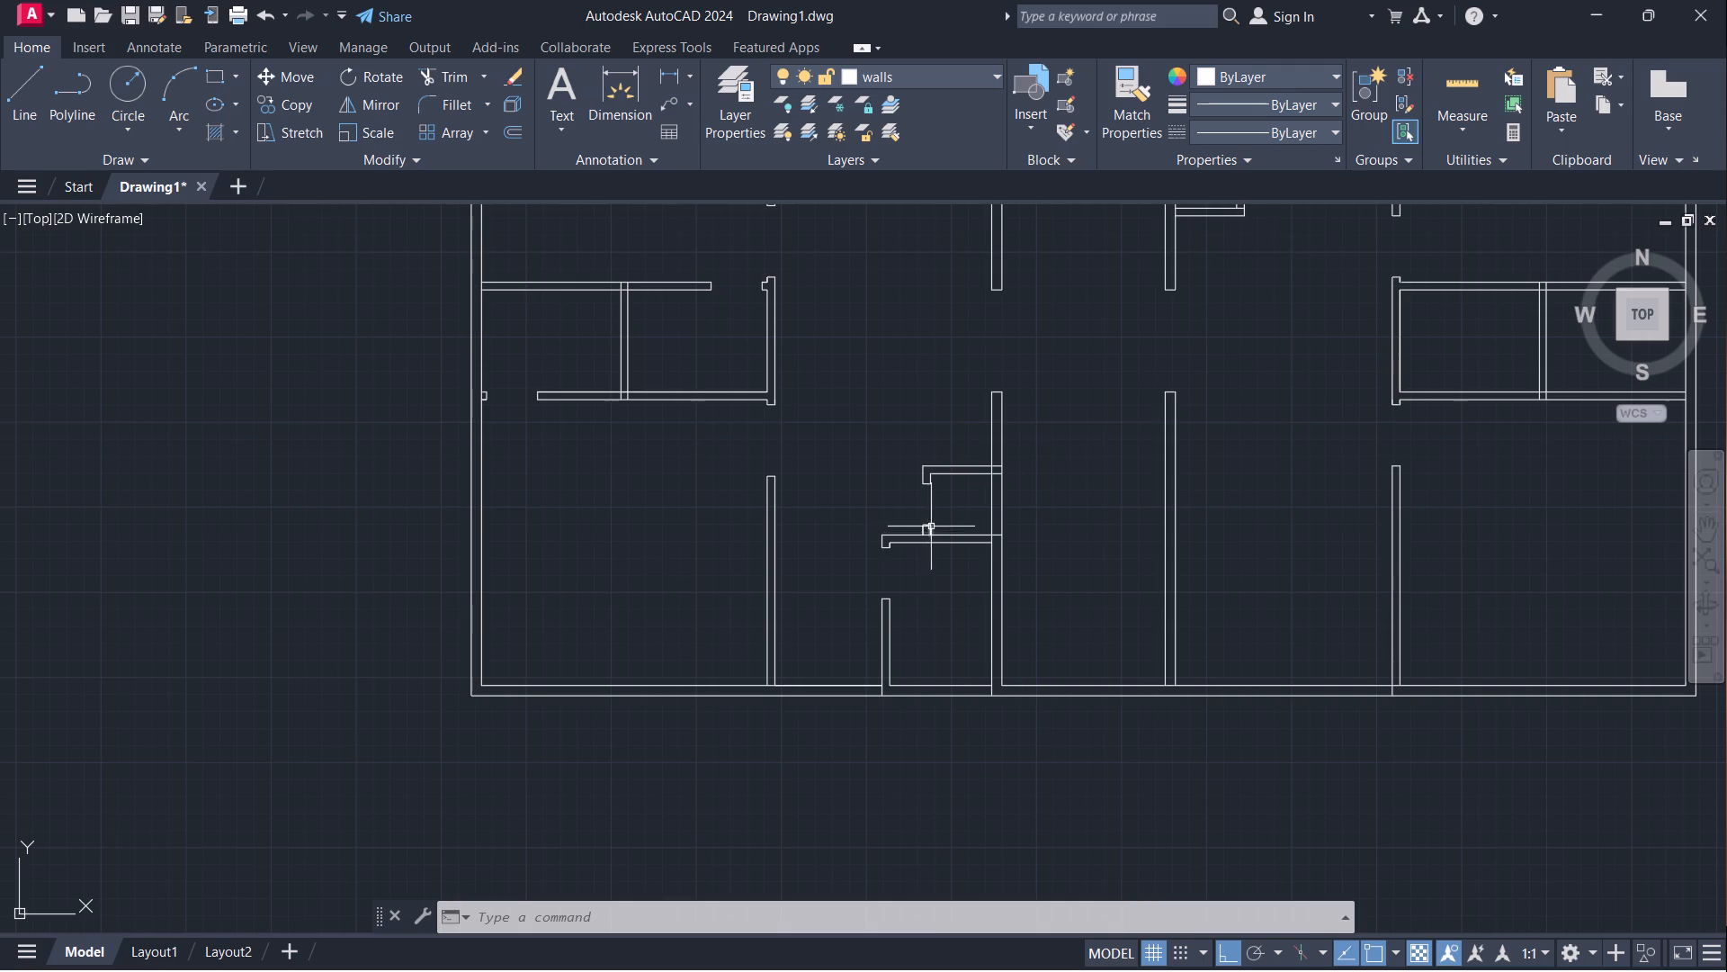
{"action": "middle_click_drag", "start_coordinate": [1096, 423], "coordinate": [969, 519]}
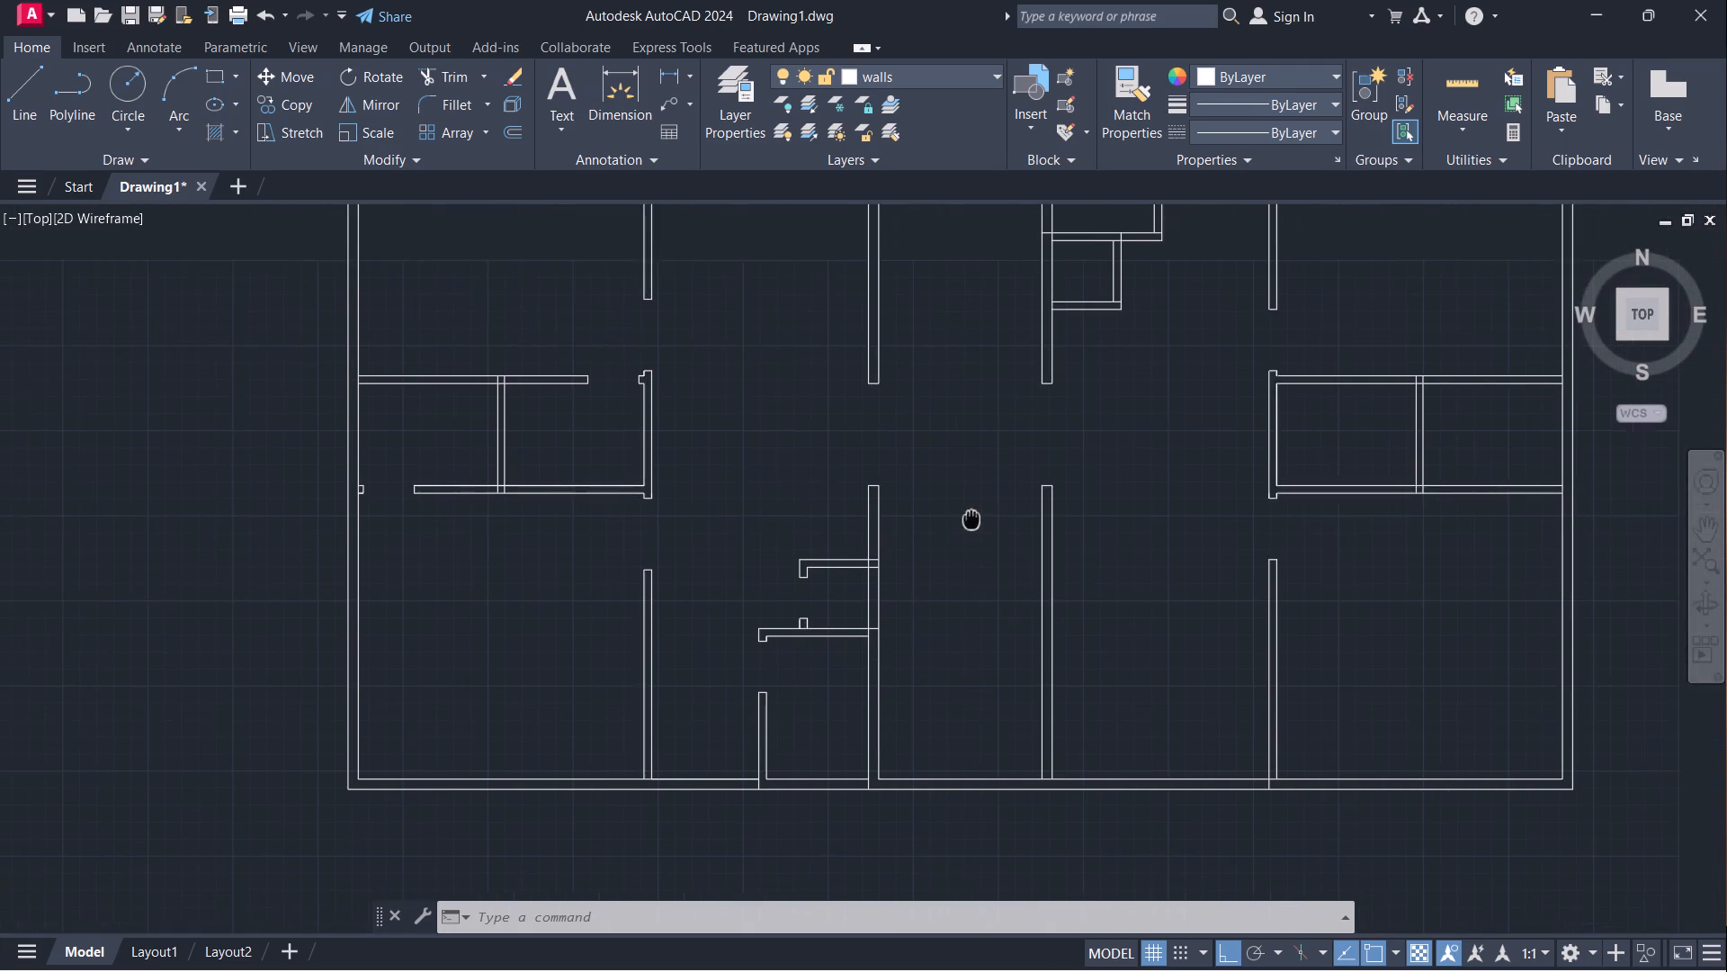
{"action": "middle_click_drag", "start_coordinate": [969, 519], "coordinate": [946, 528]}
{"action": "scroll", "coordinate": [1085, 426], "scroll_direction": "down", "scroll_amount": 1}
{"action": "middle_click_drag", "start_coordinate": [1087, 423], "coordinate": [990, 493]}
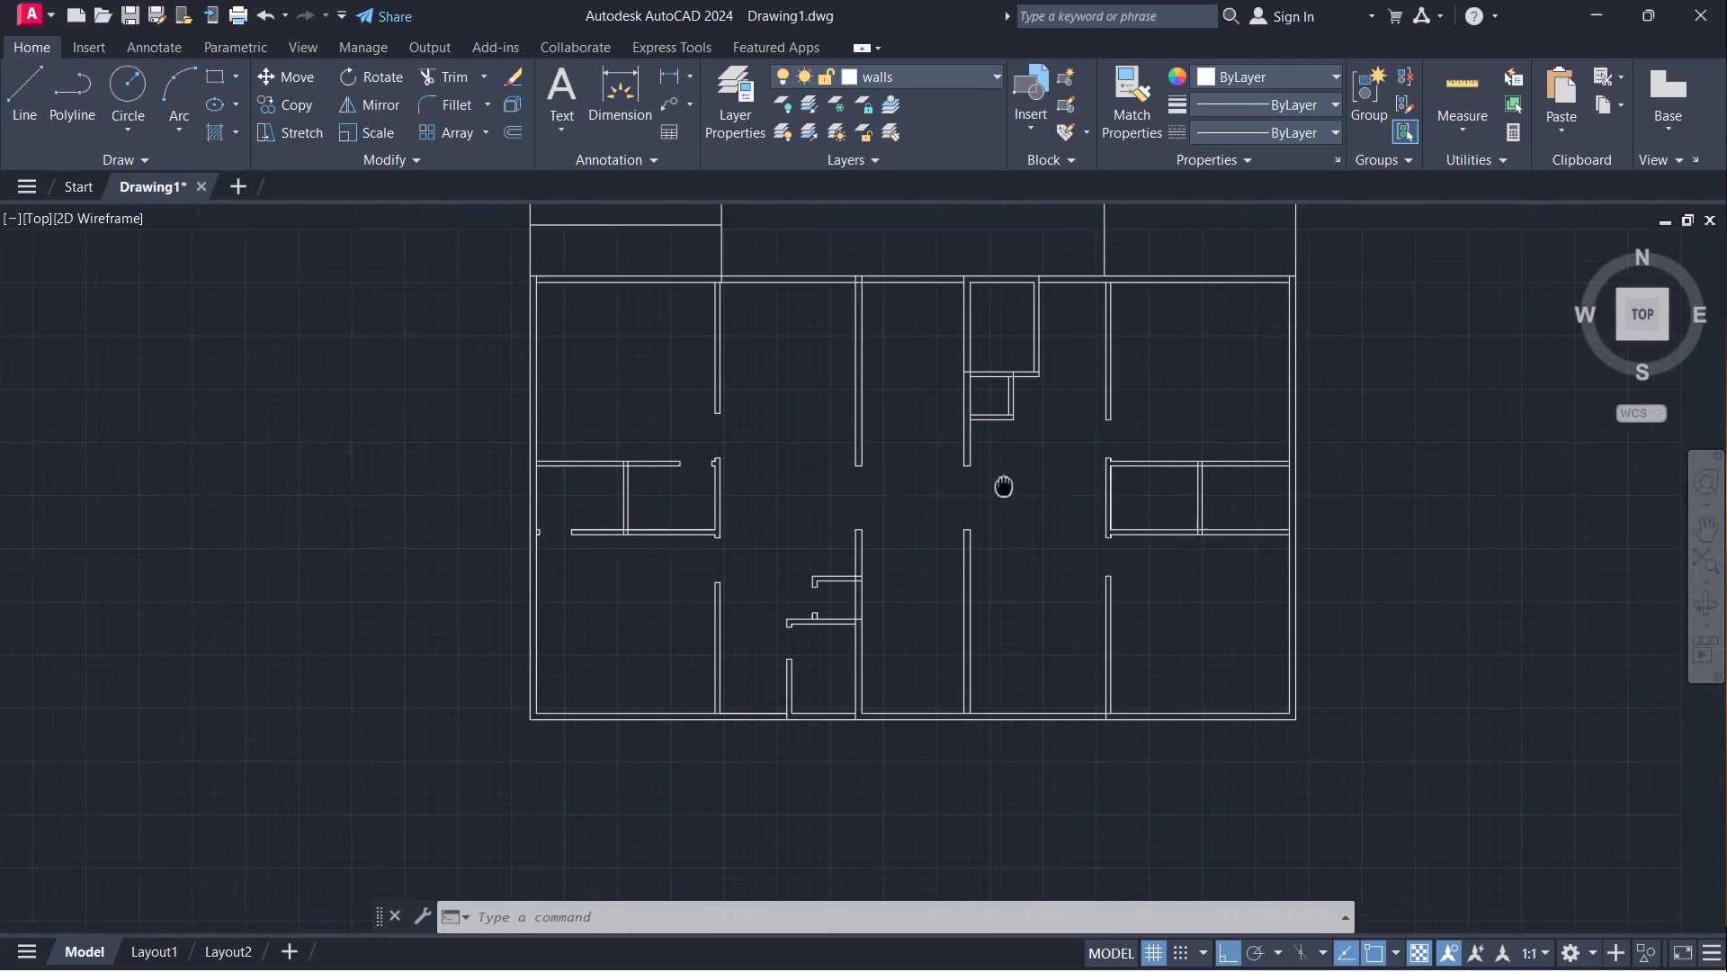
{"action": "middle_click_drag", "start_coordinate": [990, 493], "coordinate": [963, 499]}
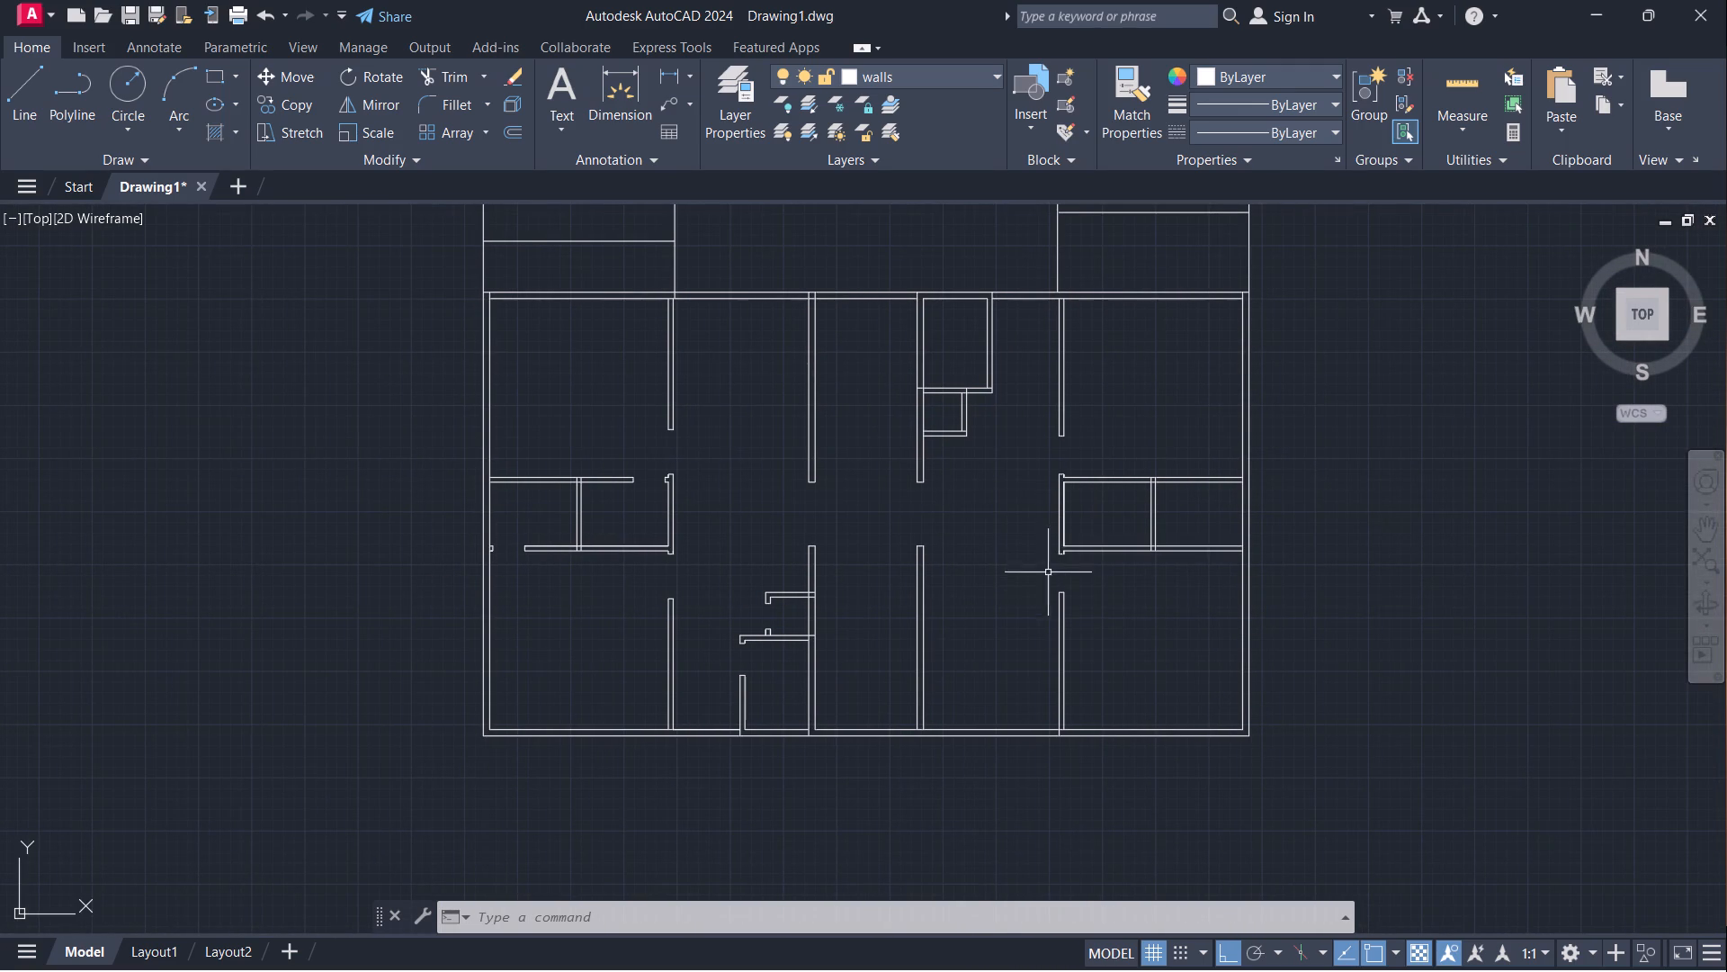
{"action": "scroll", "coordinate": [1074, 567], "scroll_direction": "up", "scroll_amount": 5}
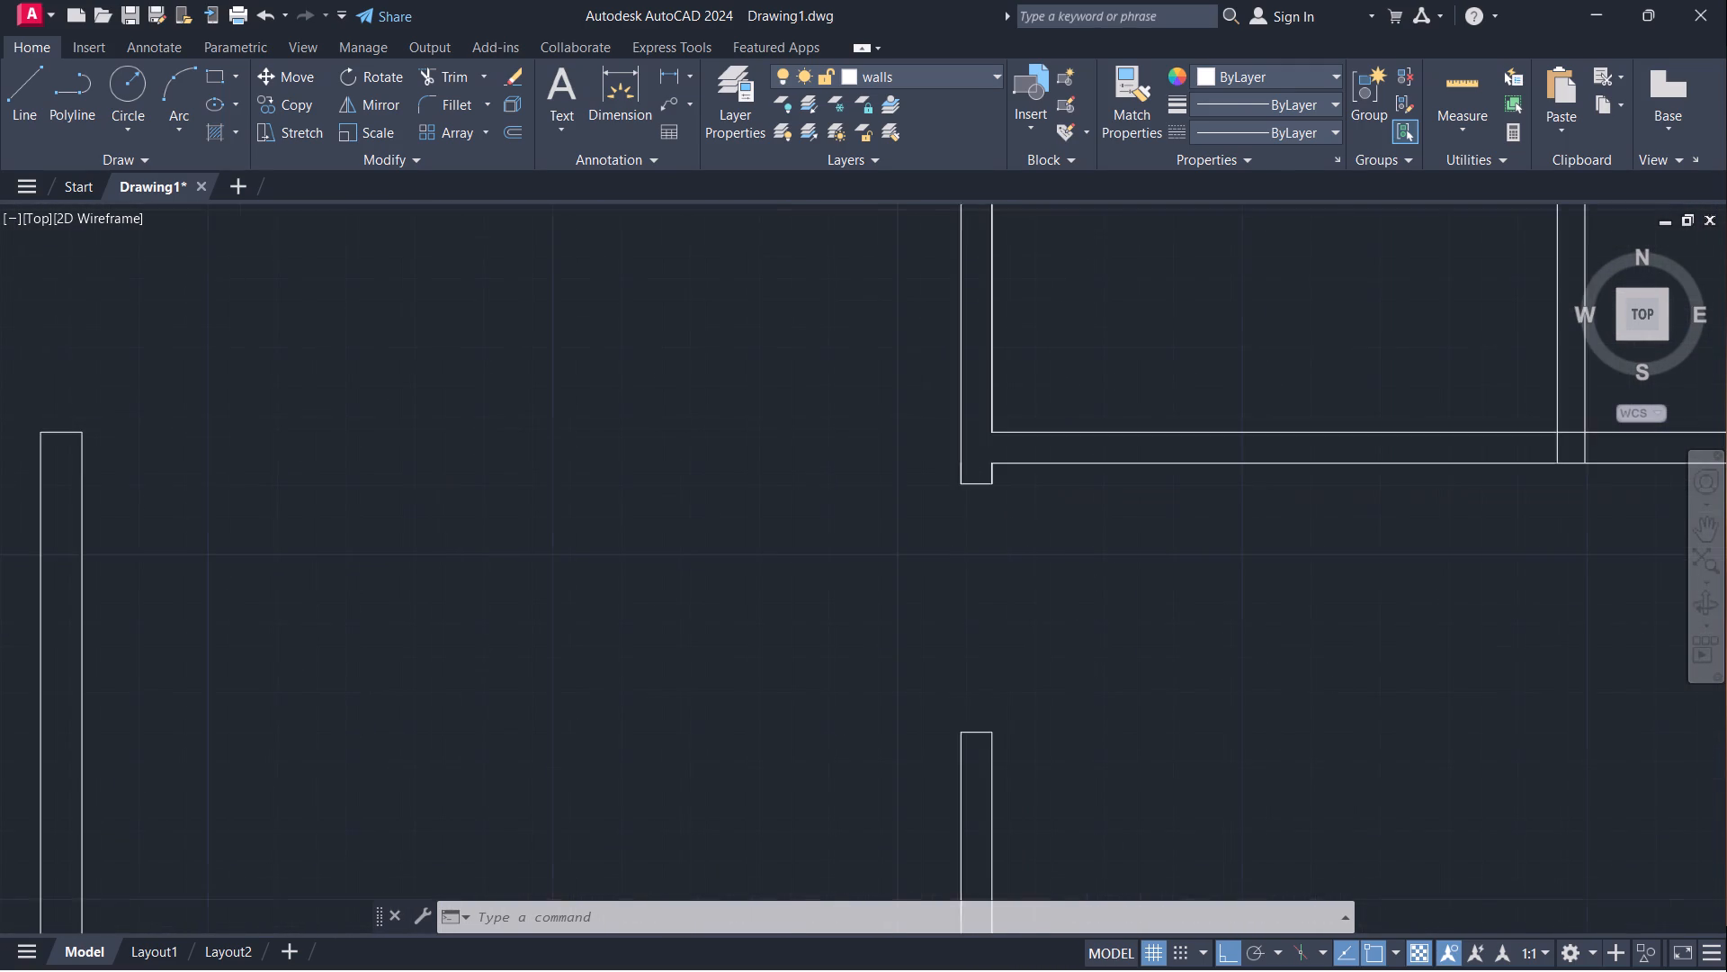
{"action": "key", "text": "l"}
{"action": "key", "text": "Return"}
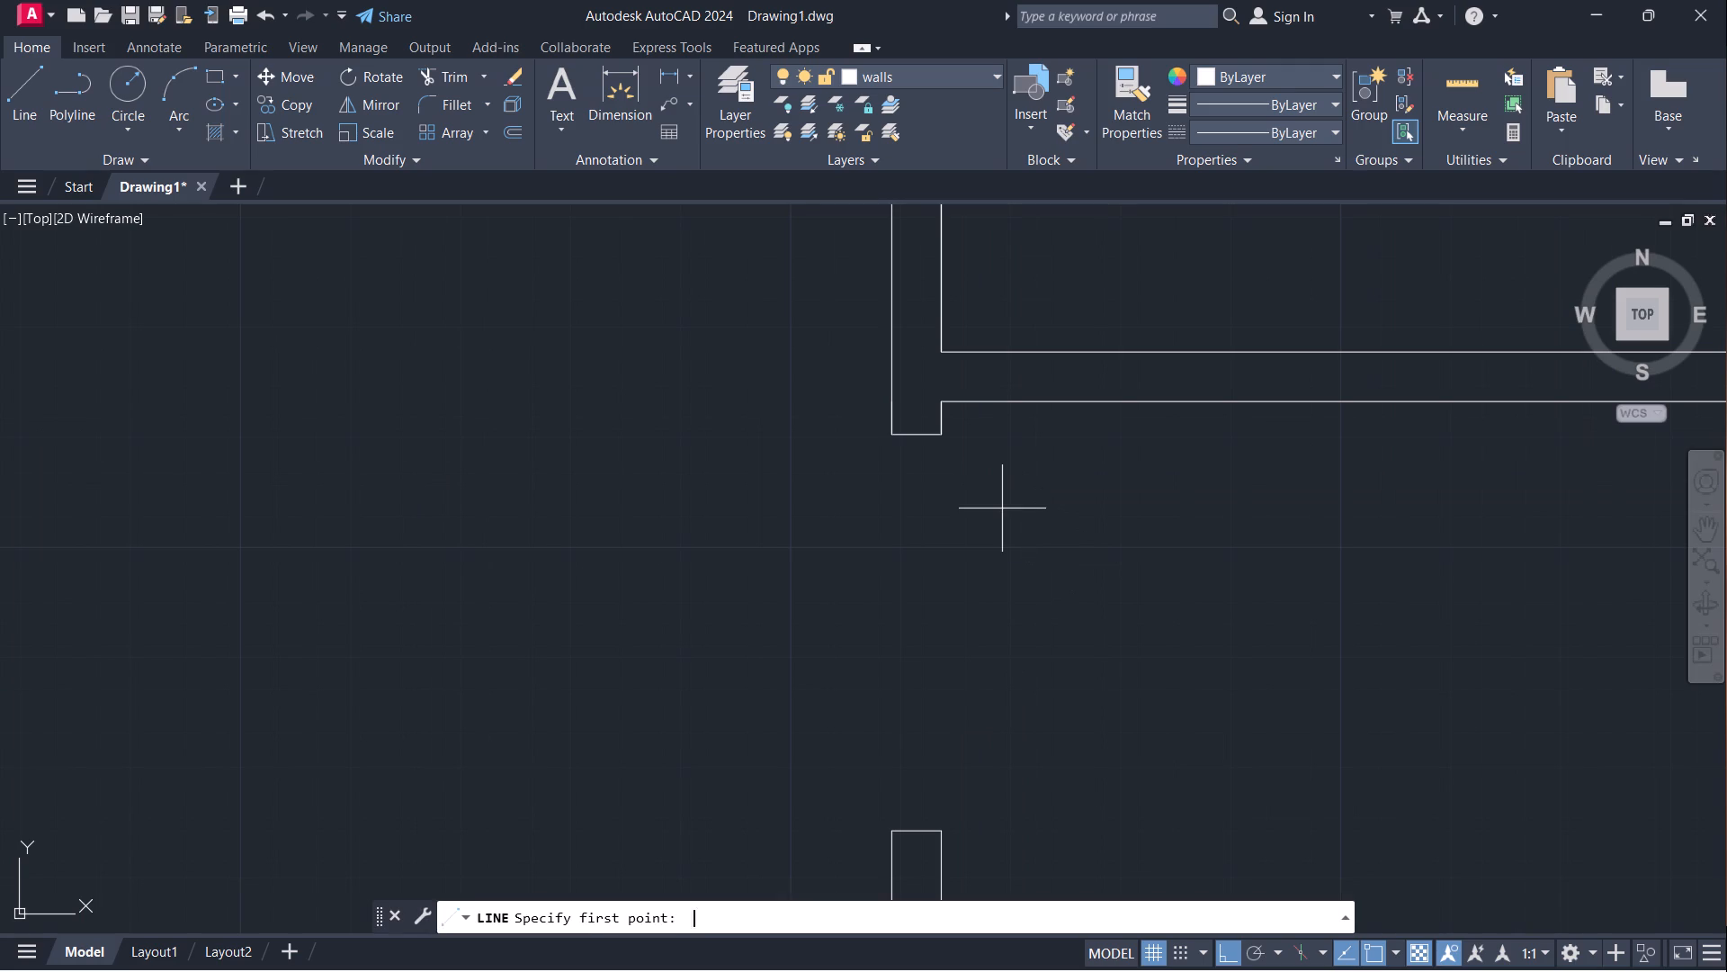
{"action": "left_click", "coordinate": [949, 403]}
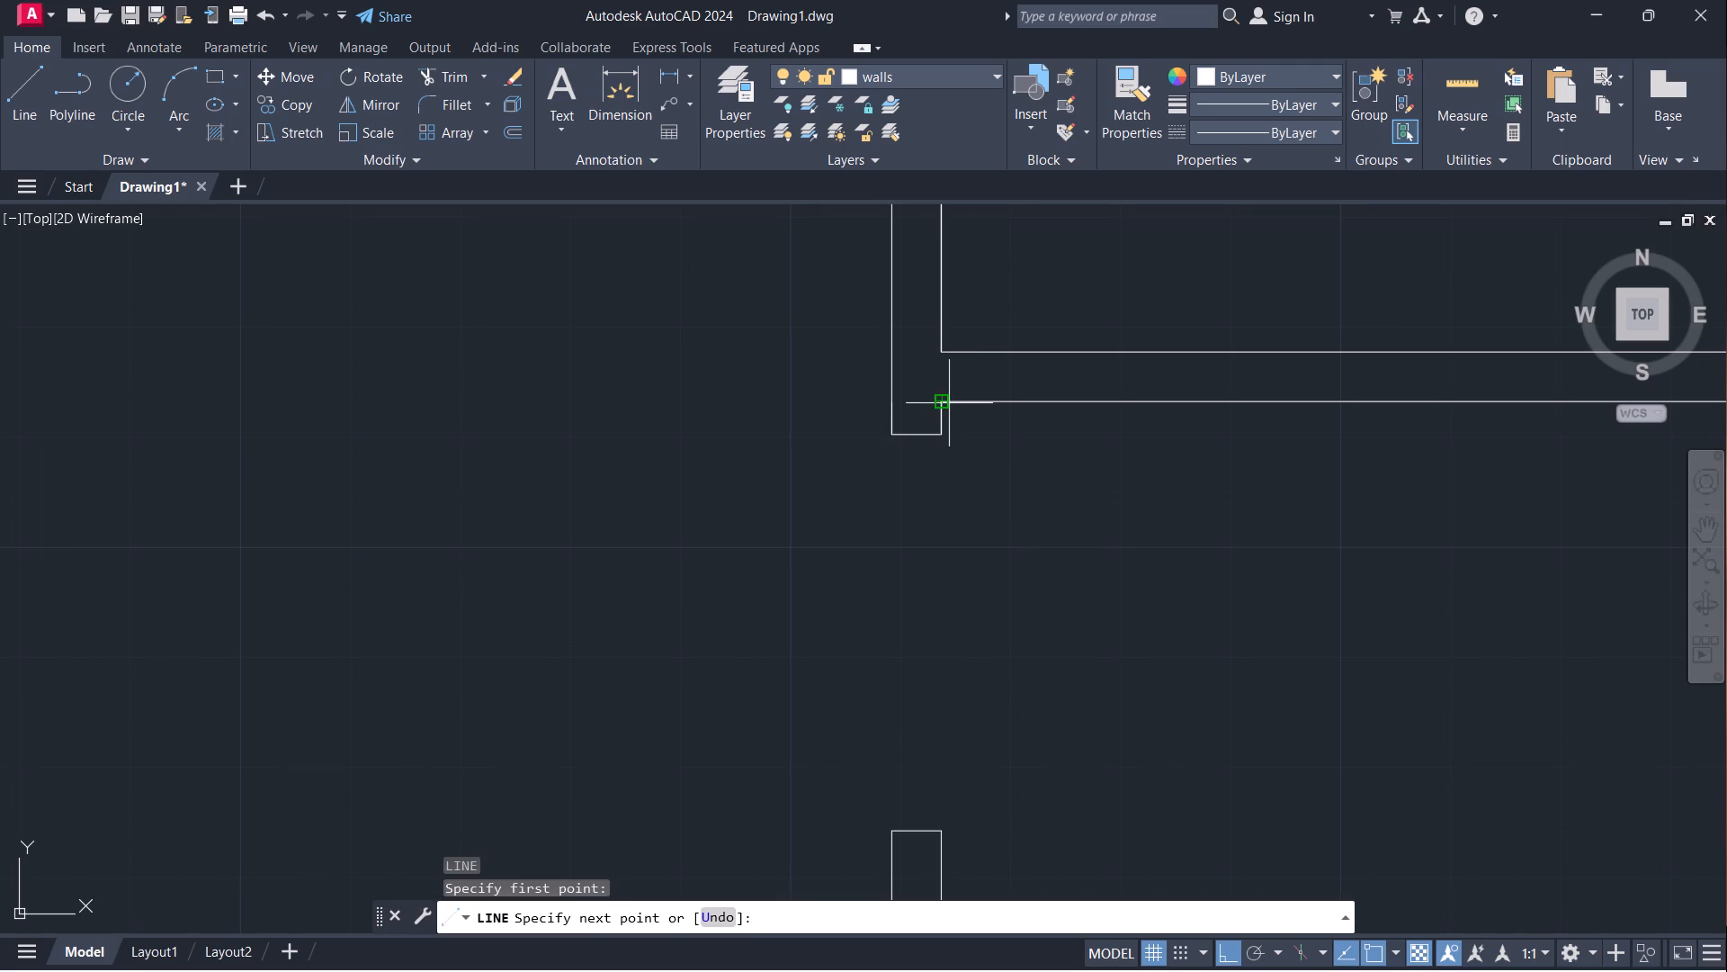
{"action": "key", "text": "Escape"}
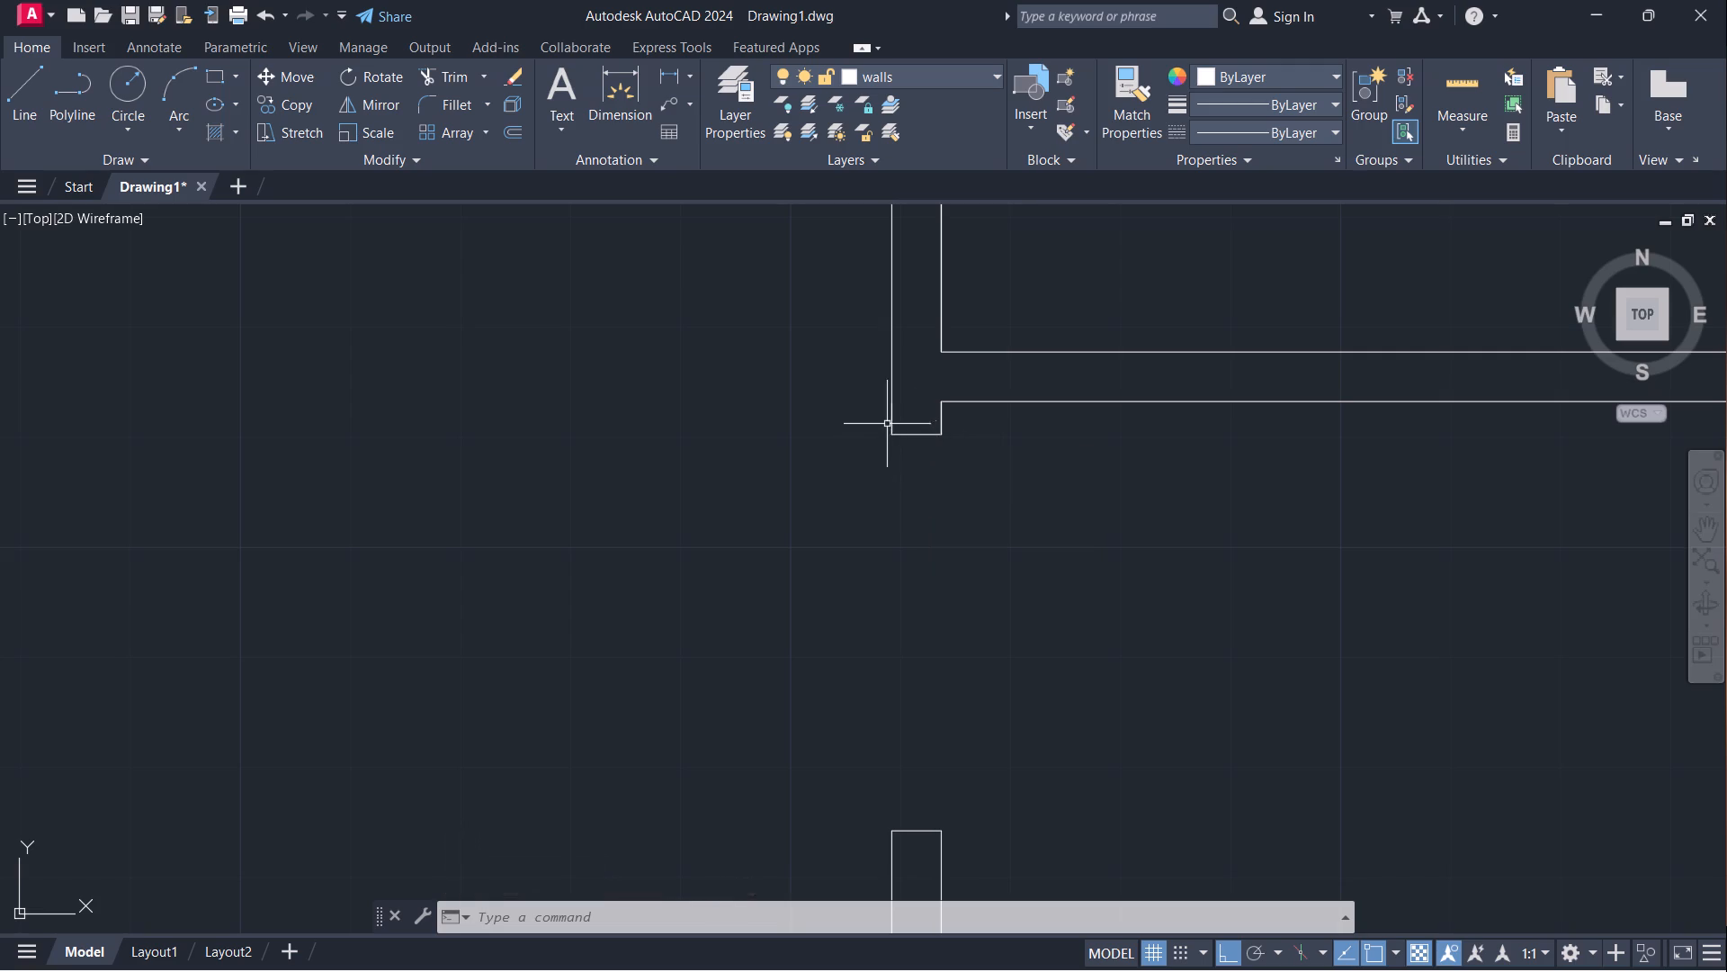
Draw door jambs across the right unit's lower central compartment wall, one 3" from its left-end corner and the other 2'6" farther right.
{"action": "key", "text": "l"}
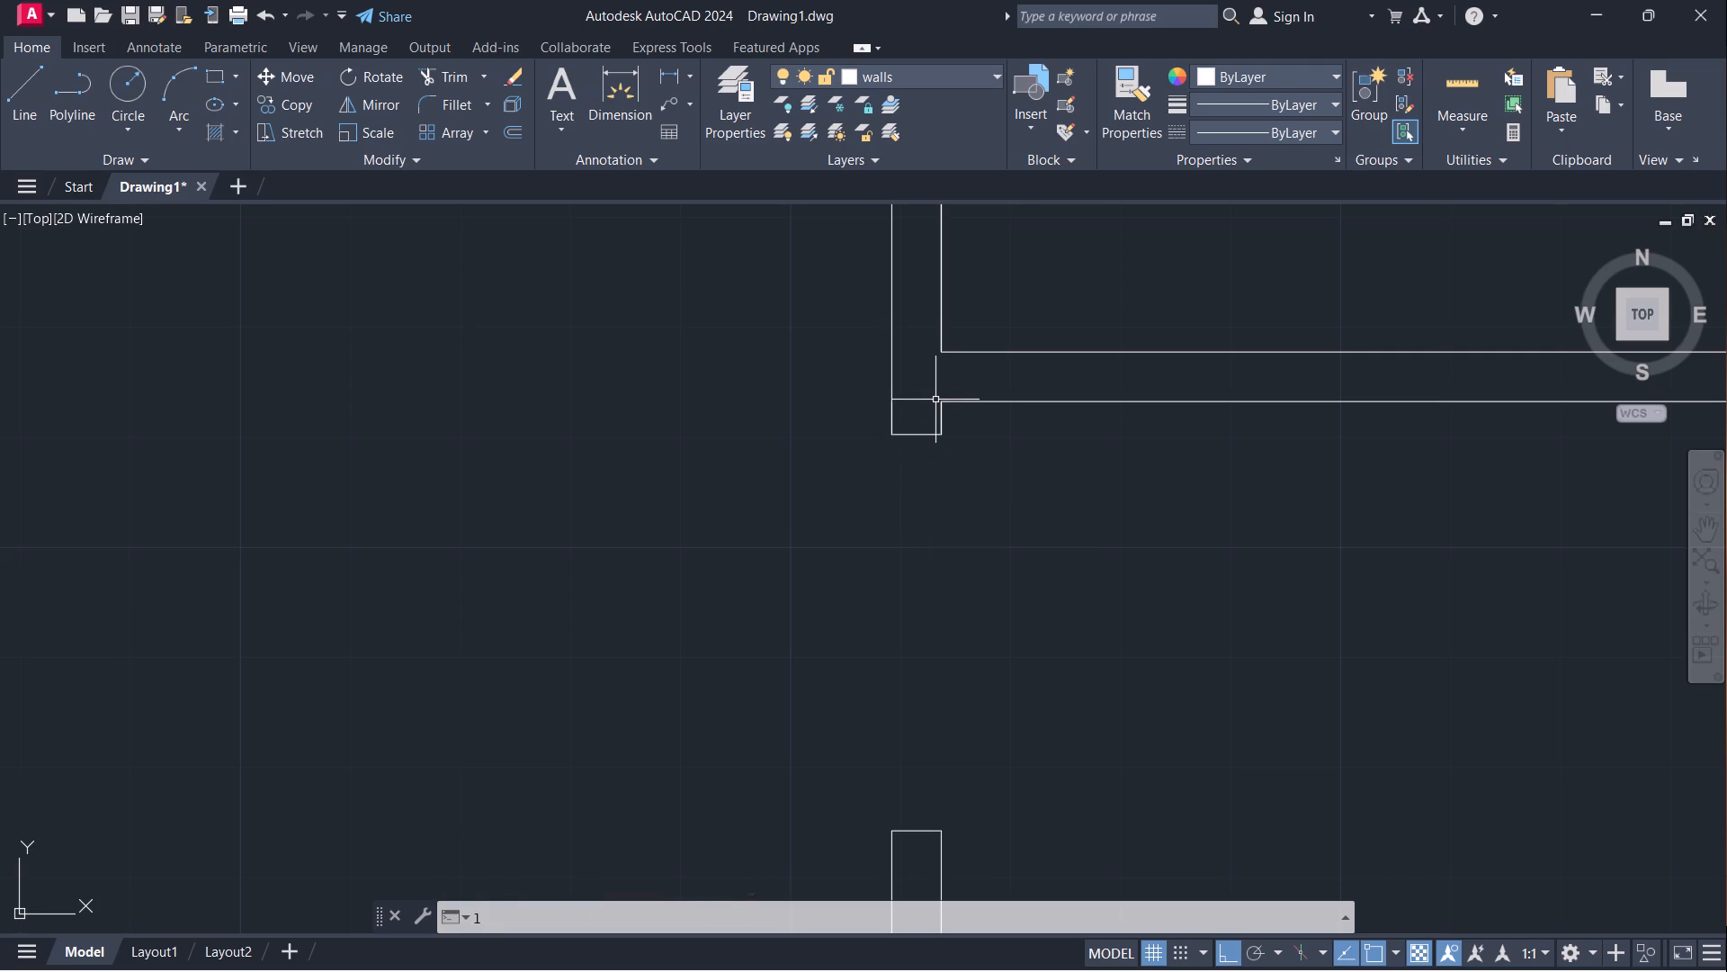
{"action": "key", "text": "Return"}
{"action": "left_click", "coordinate": [935, 400]}
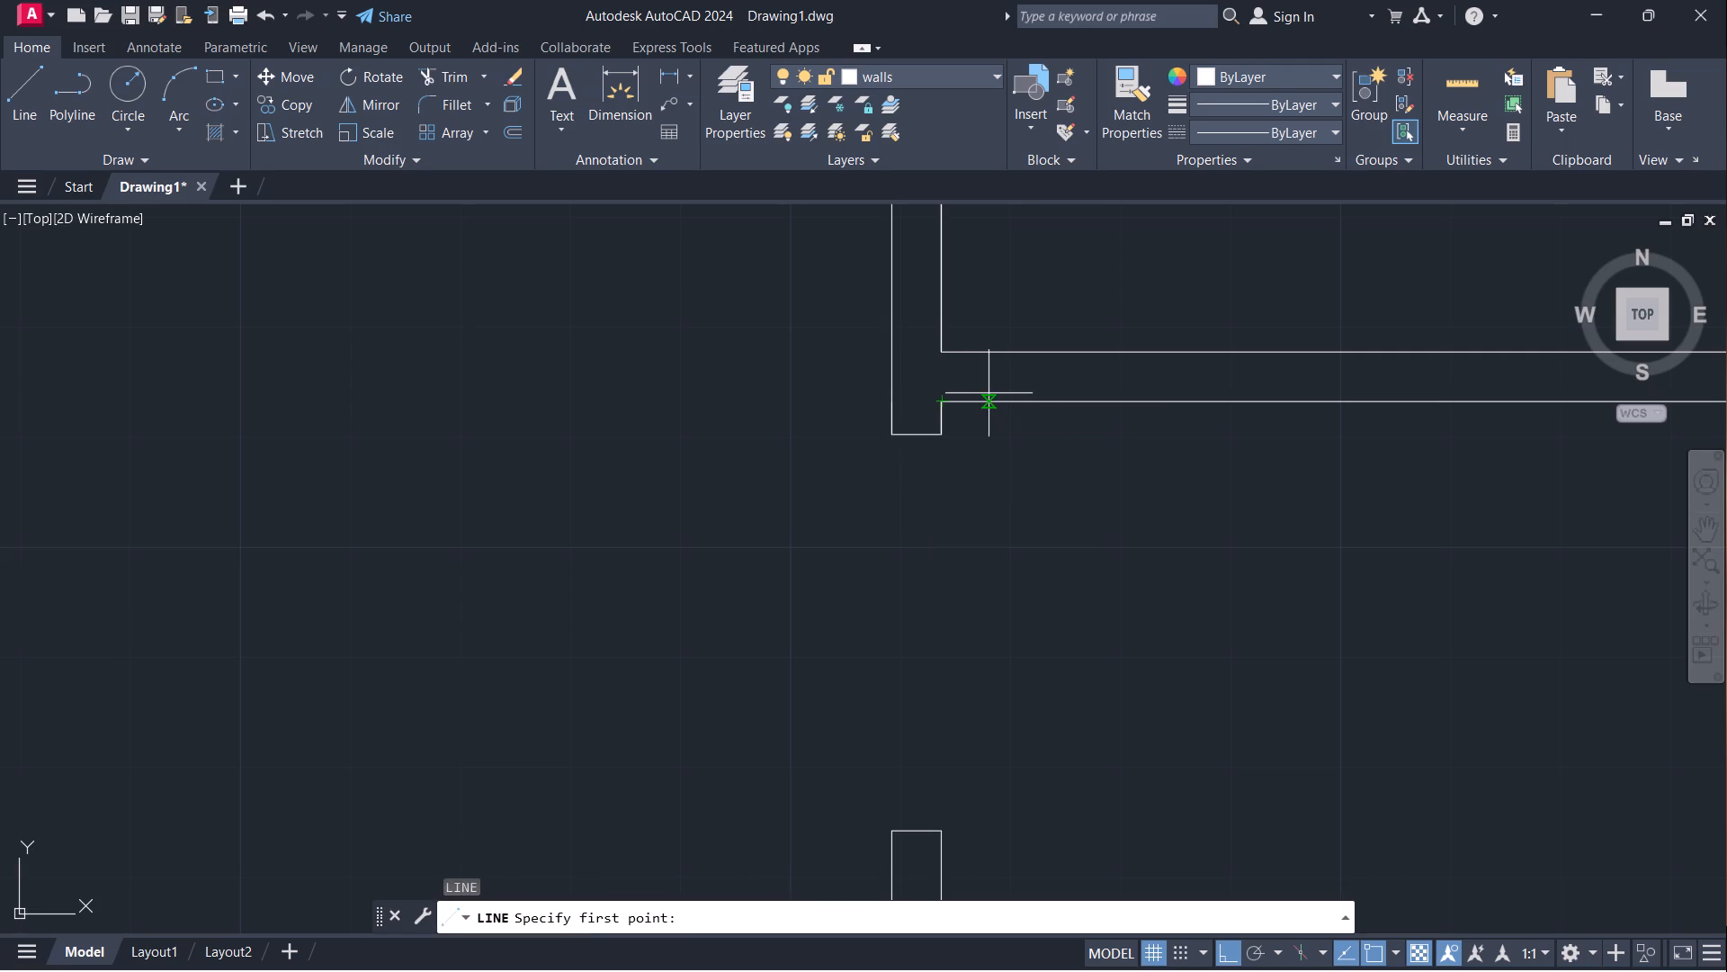
{"action": "key", "text": "3"}
{"action": "key", "text": "Return"}
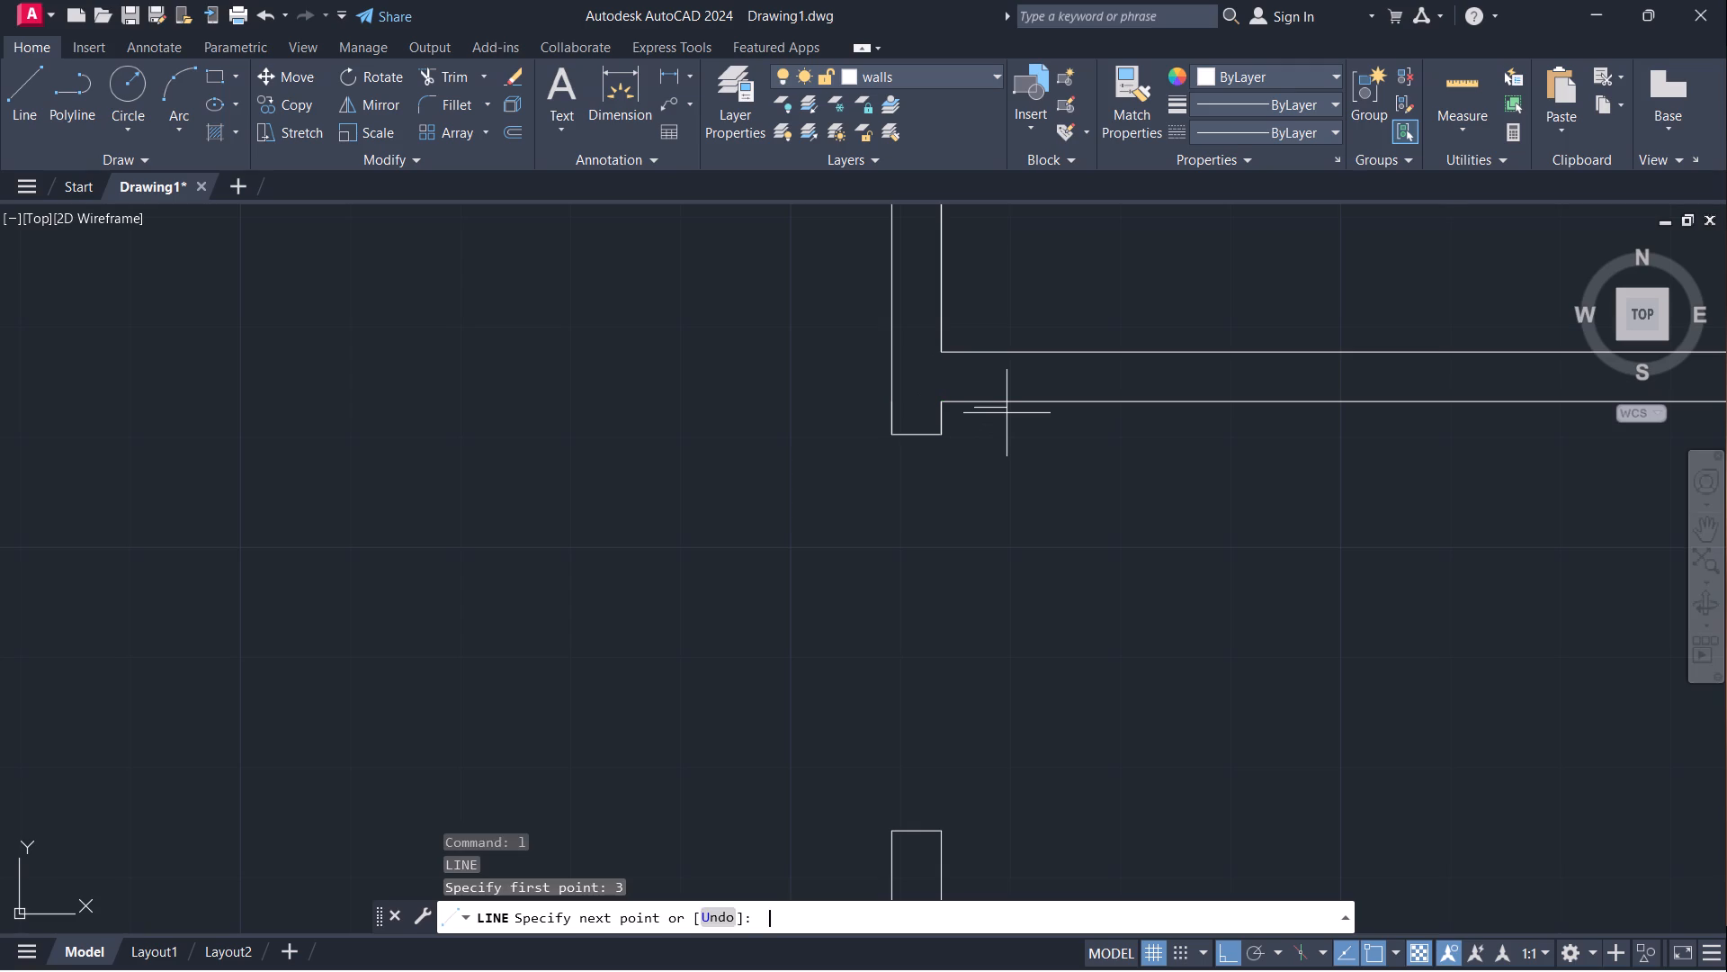
{"action": "left_click", "coordinate": [979, 352]}
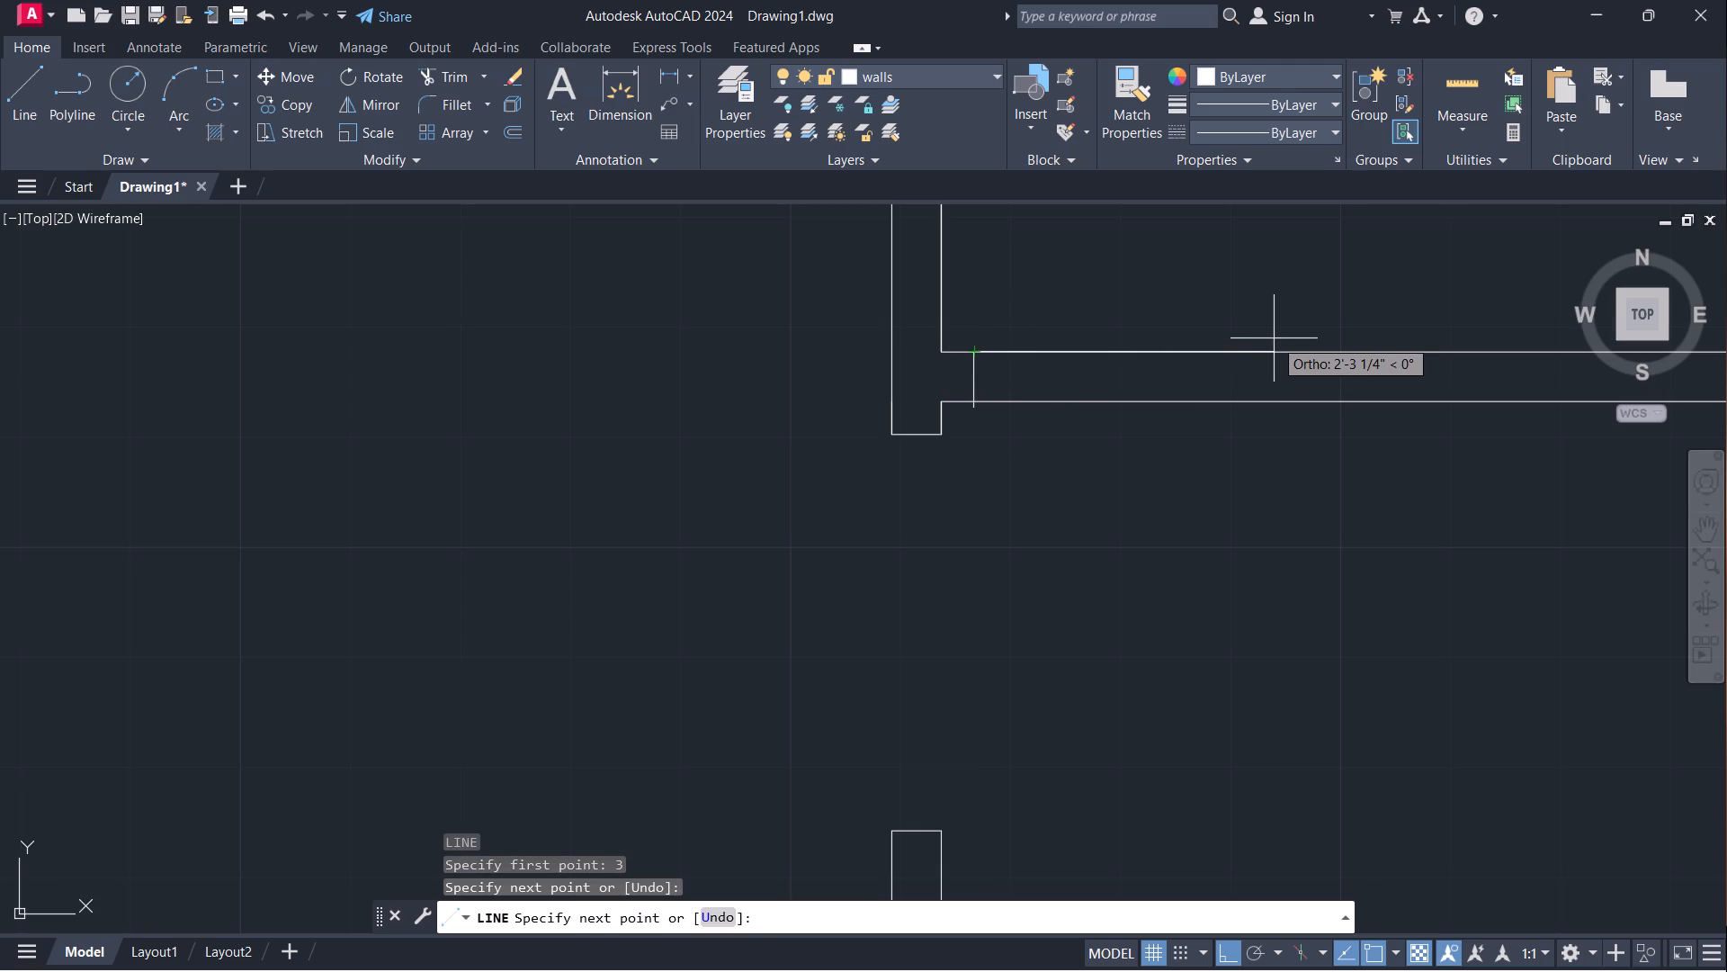
{"action": "type", "text": "2'6"}
{"action": "key", "text": "shift+quotedbl"}
{"action": "key", "text": "Return"}
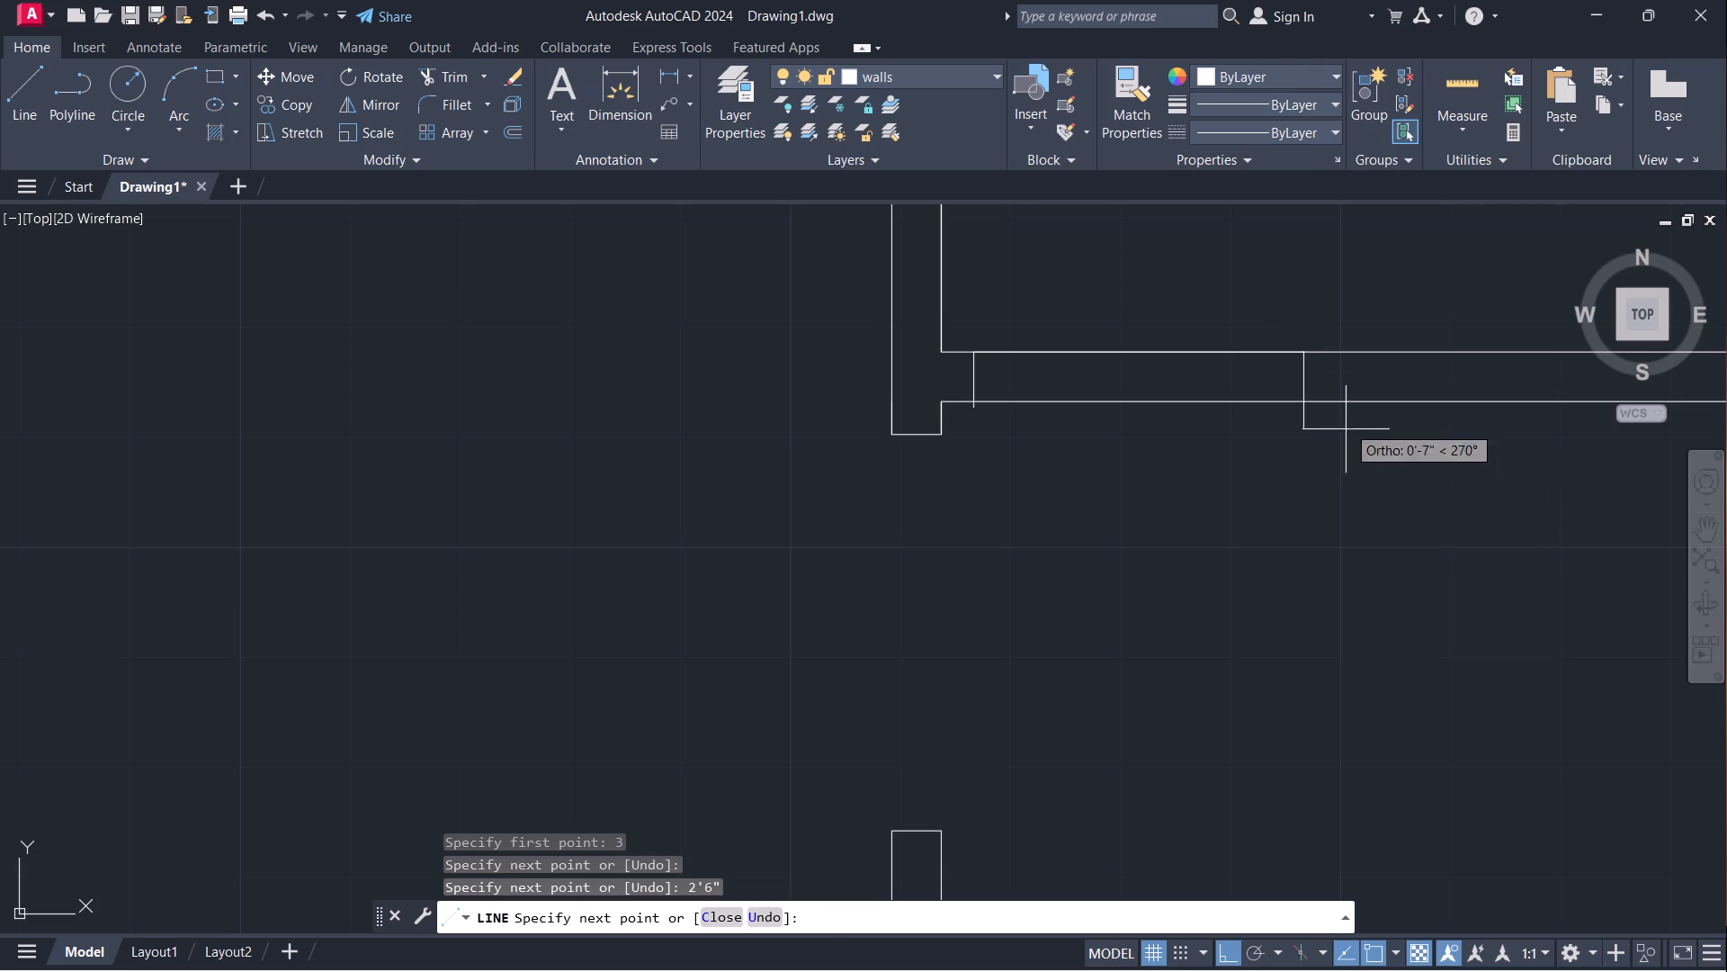
{"action": "left_click", "coordinate": [1310, 400]}
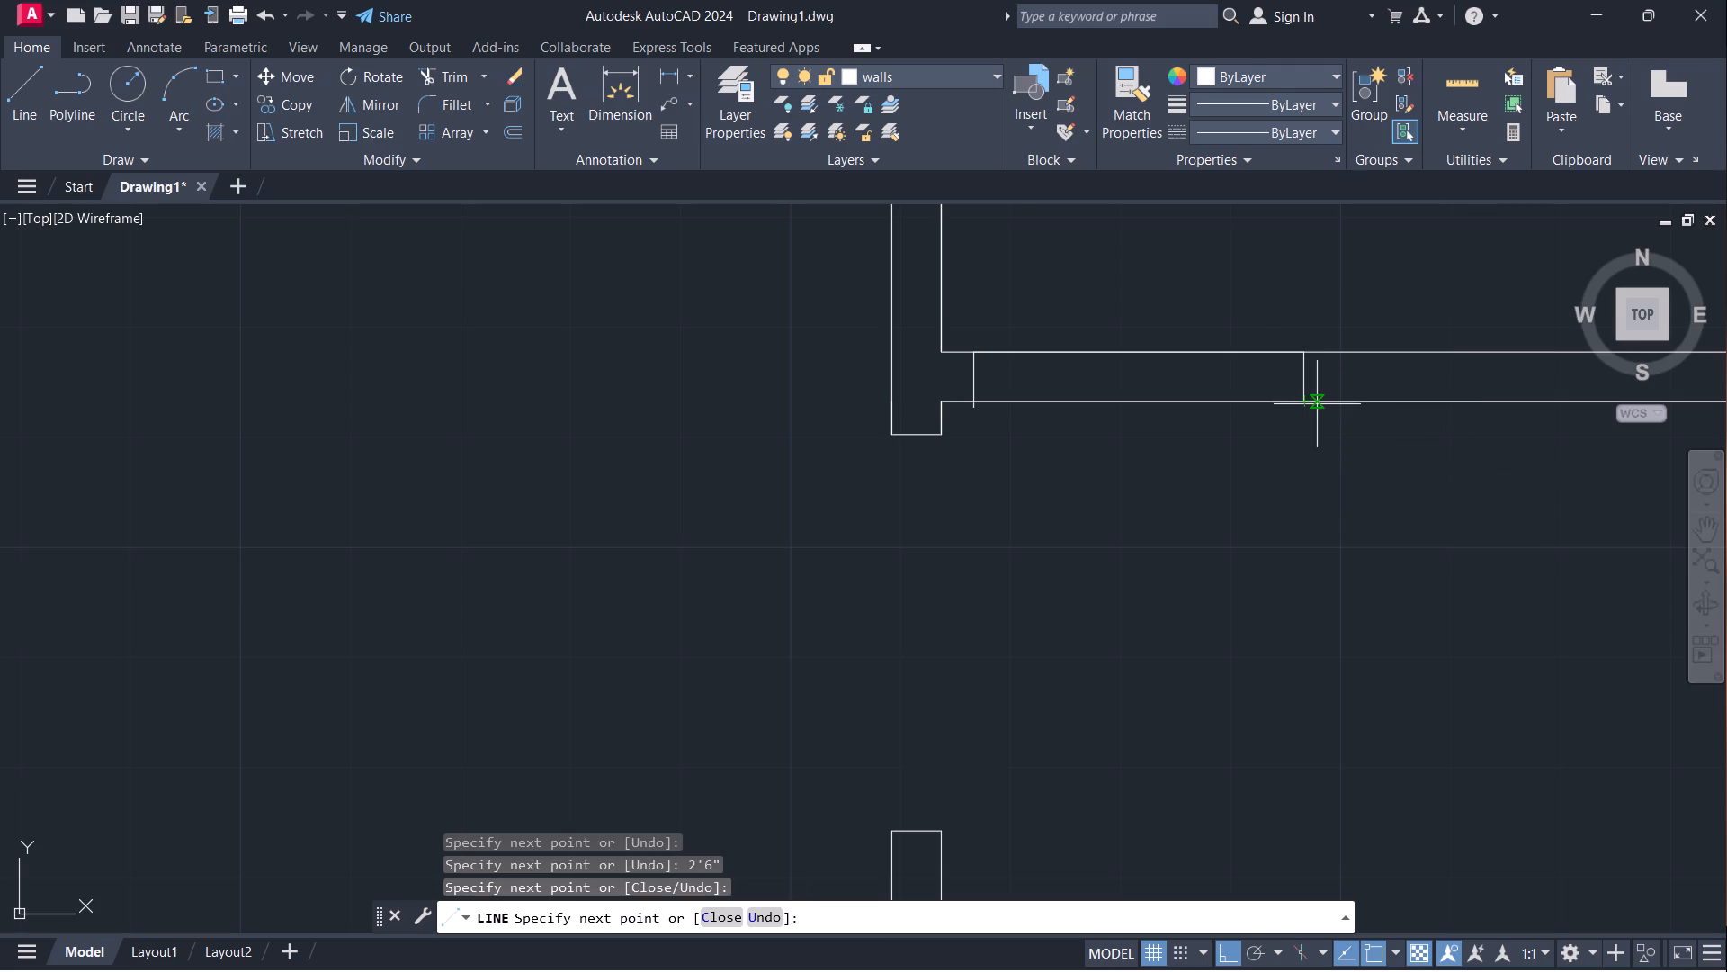
{"action": "key", "text": "Escape"}
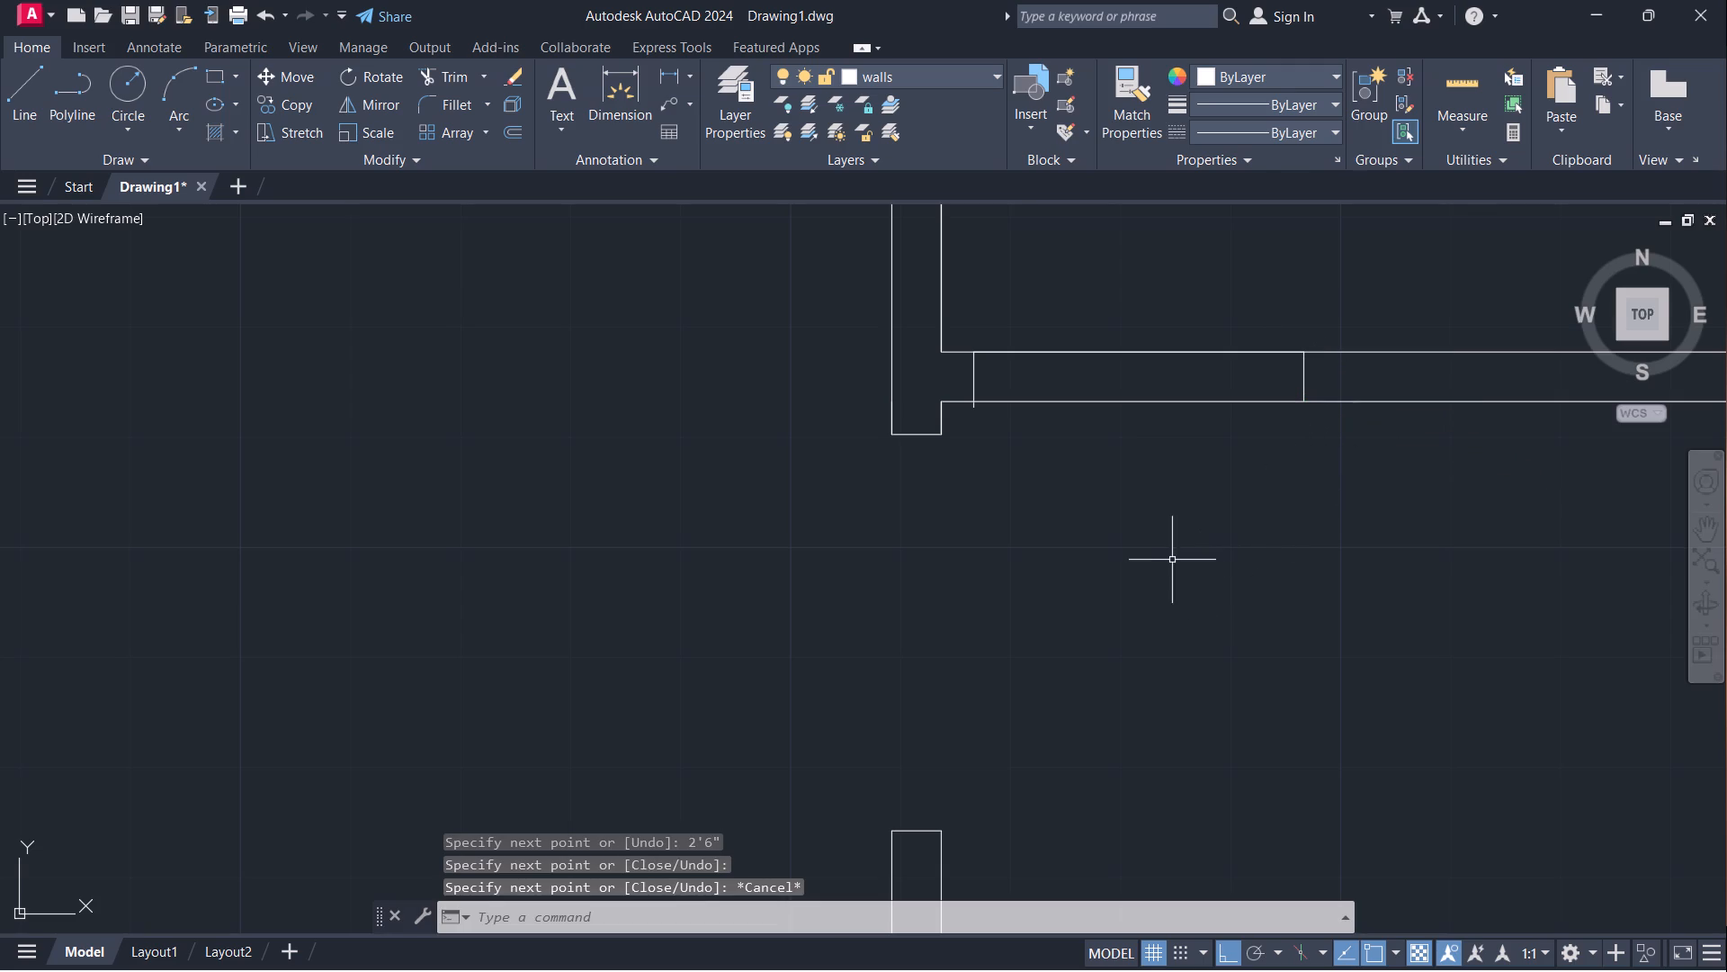
Trim the end of the left jamb line that overshoots the lower compartment wall's bottom face.
{"action": "scroll", "coordinate": [946, 407], "scroll_direction": "up", "scroll_amount": 1}
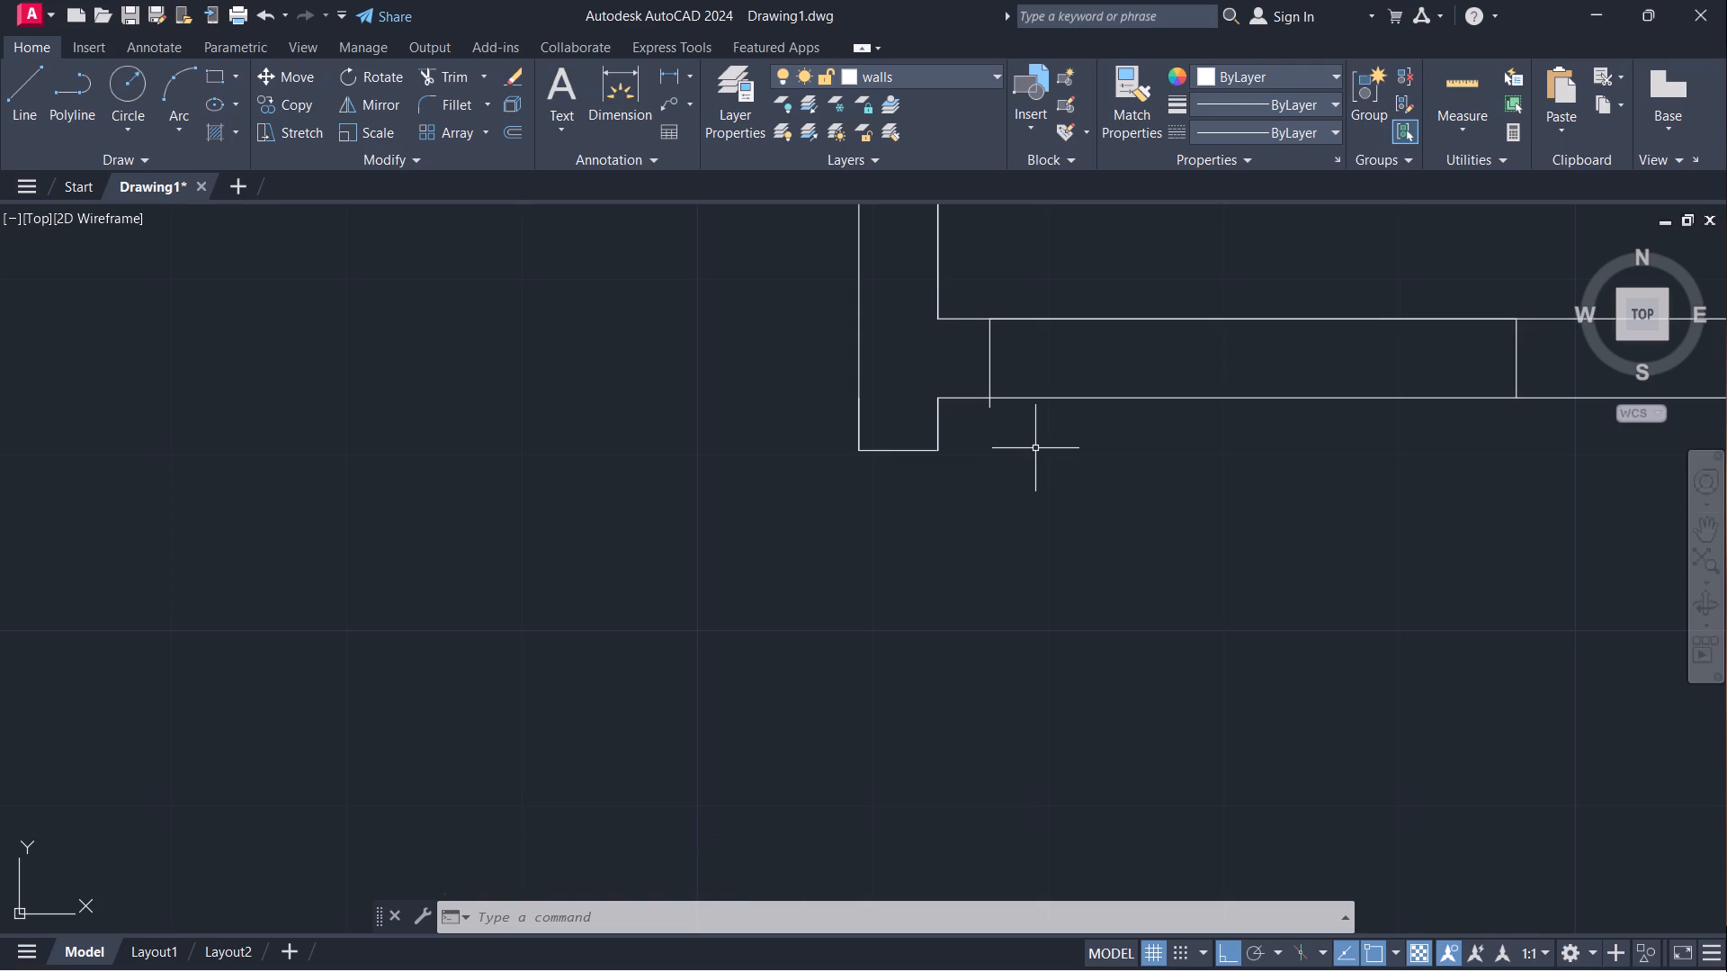
{"action": "key", "text": "Escape"}
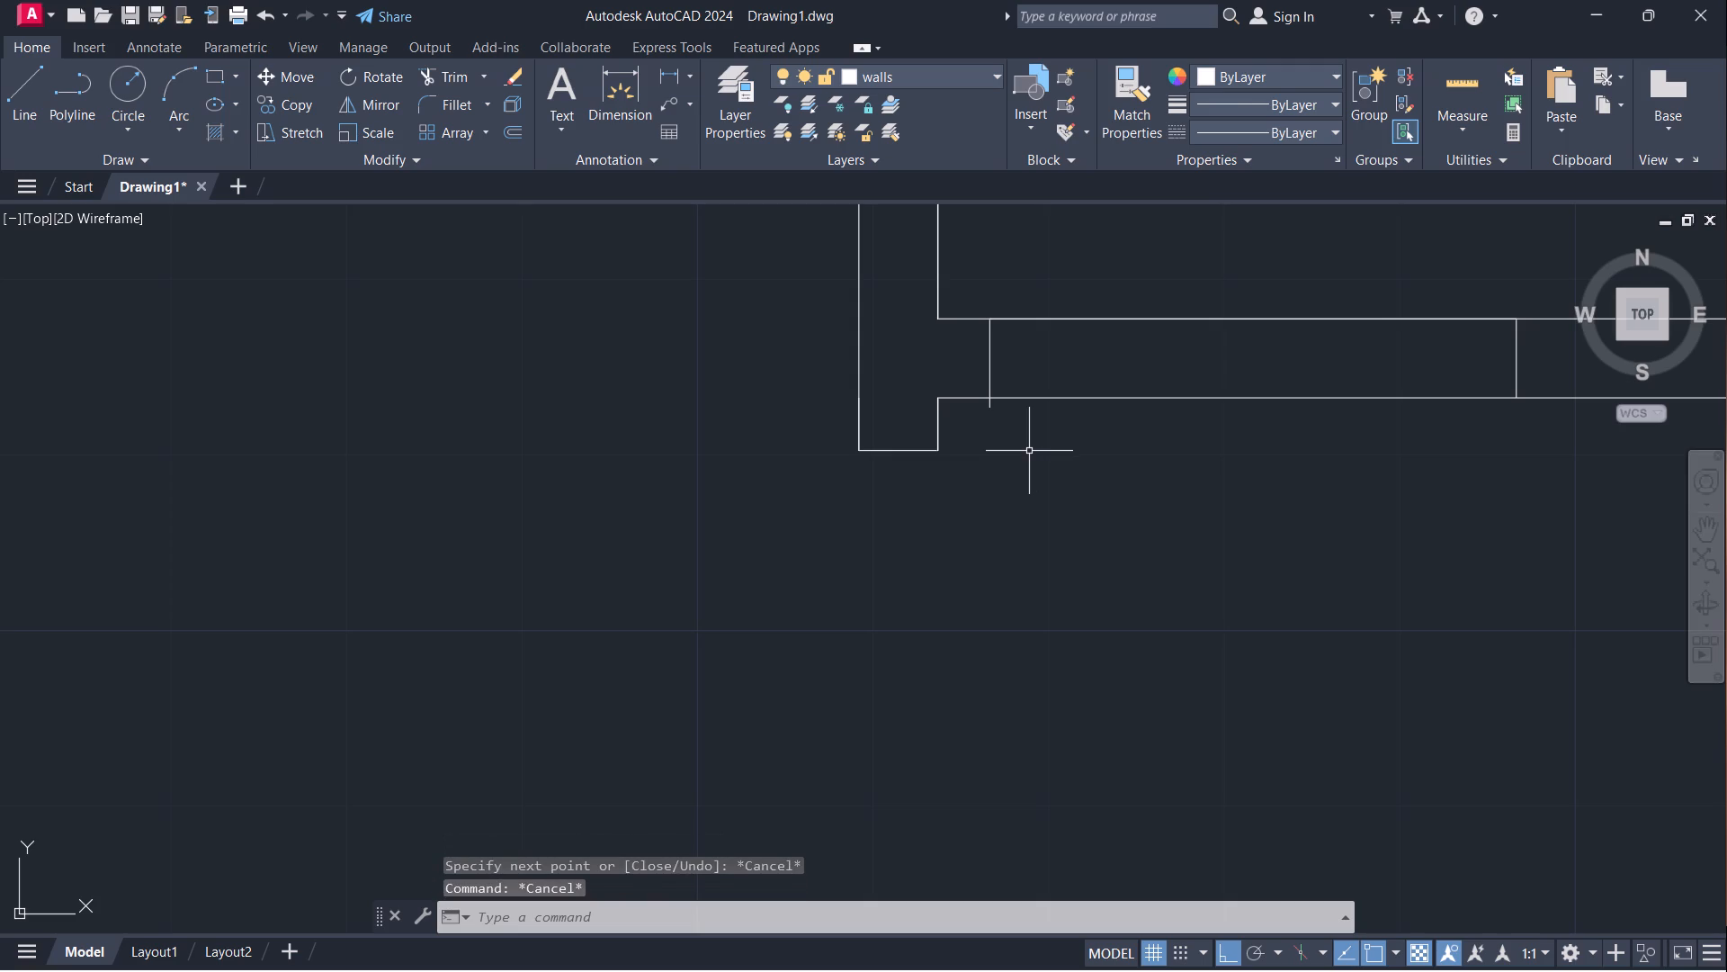
{"action": "type", "text": "tr"}
{"action": "key", "text": "Return"}
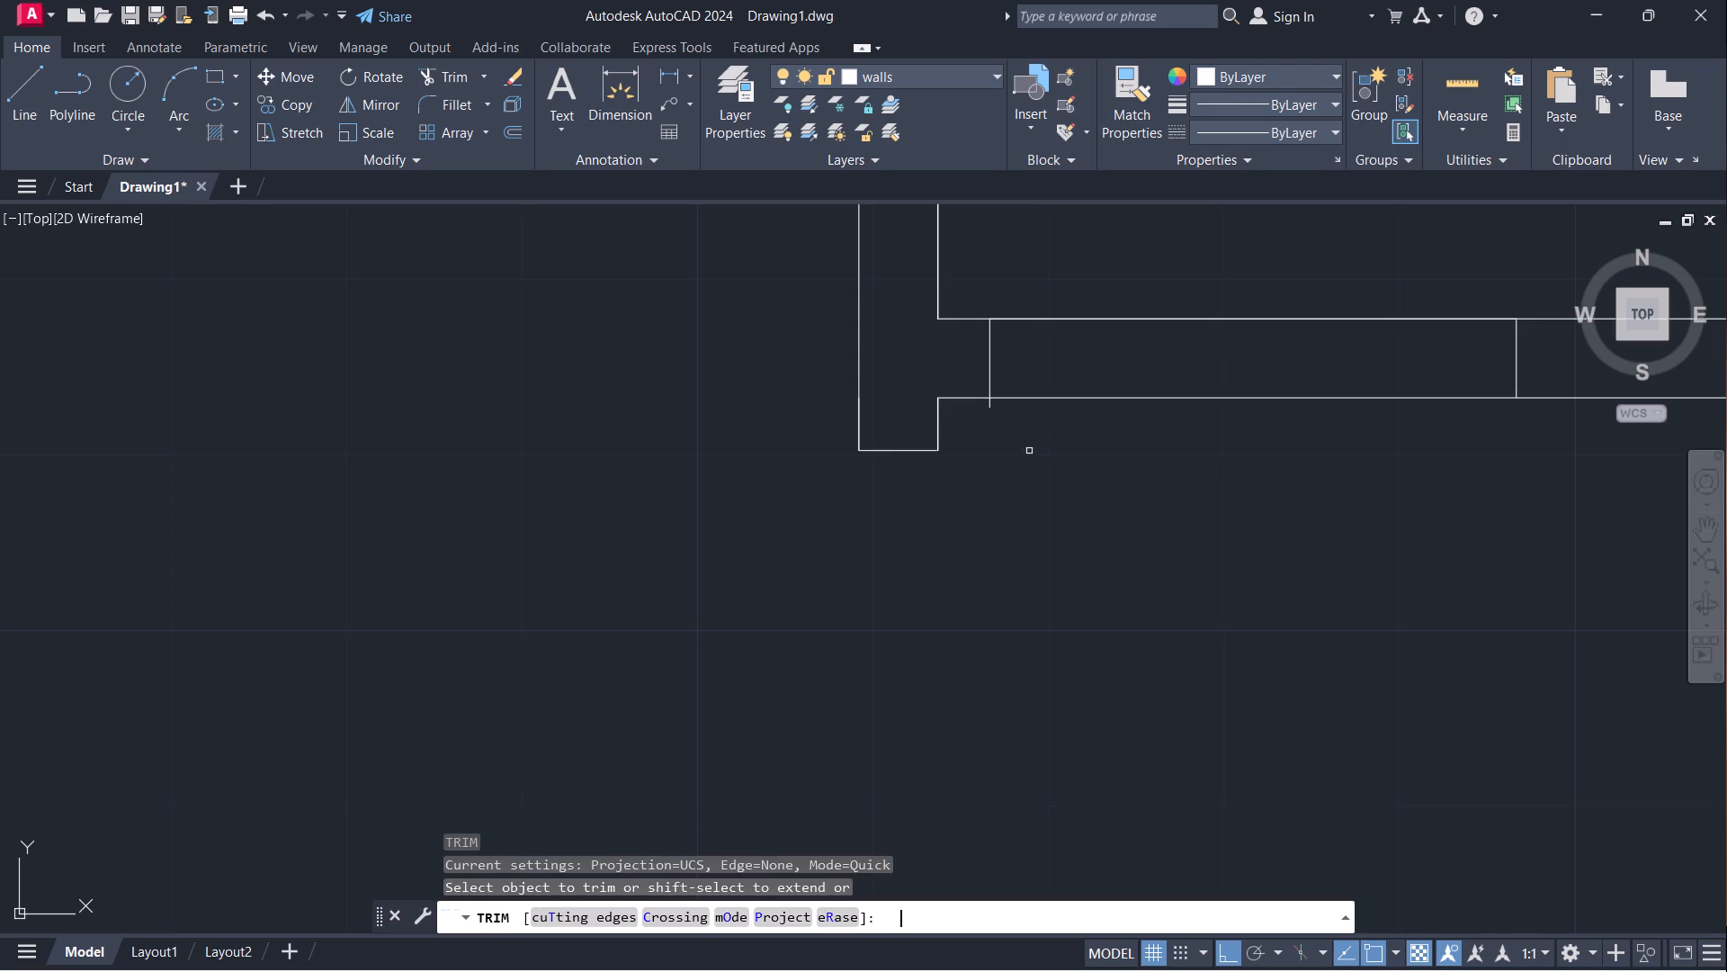
{"action": "left_click", "coordinate": [989, 406]}
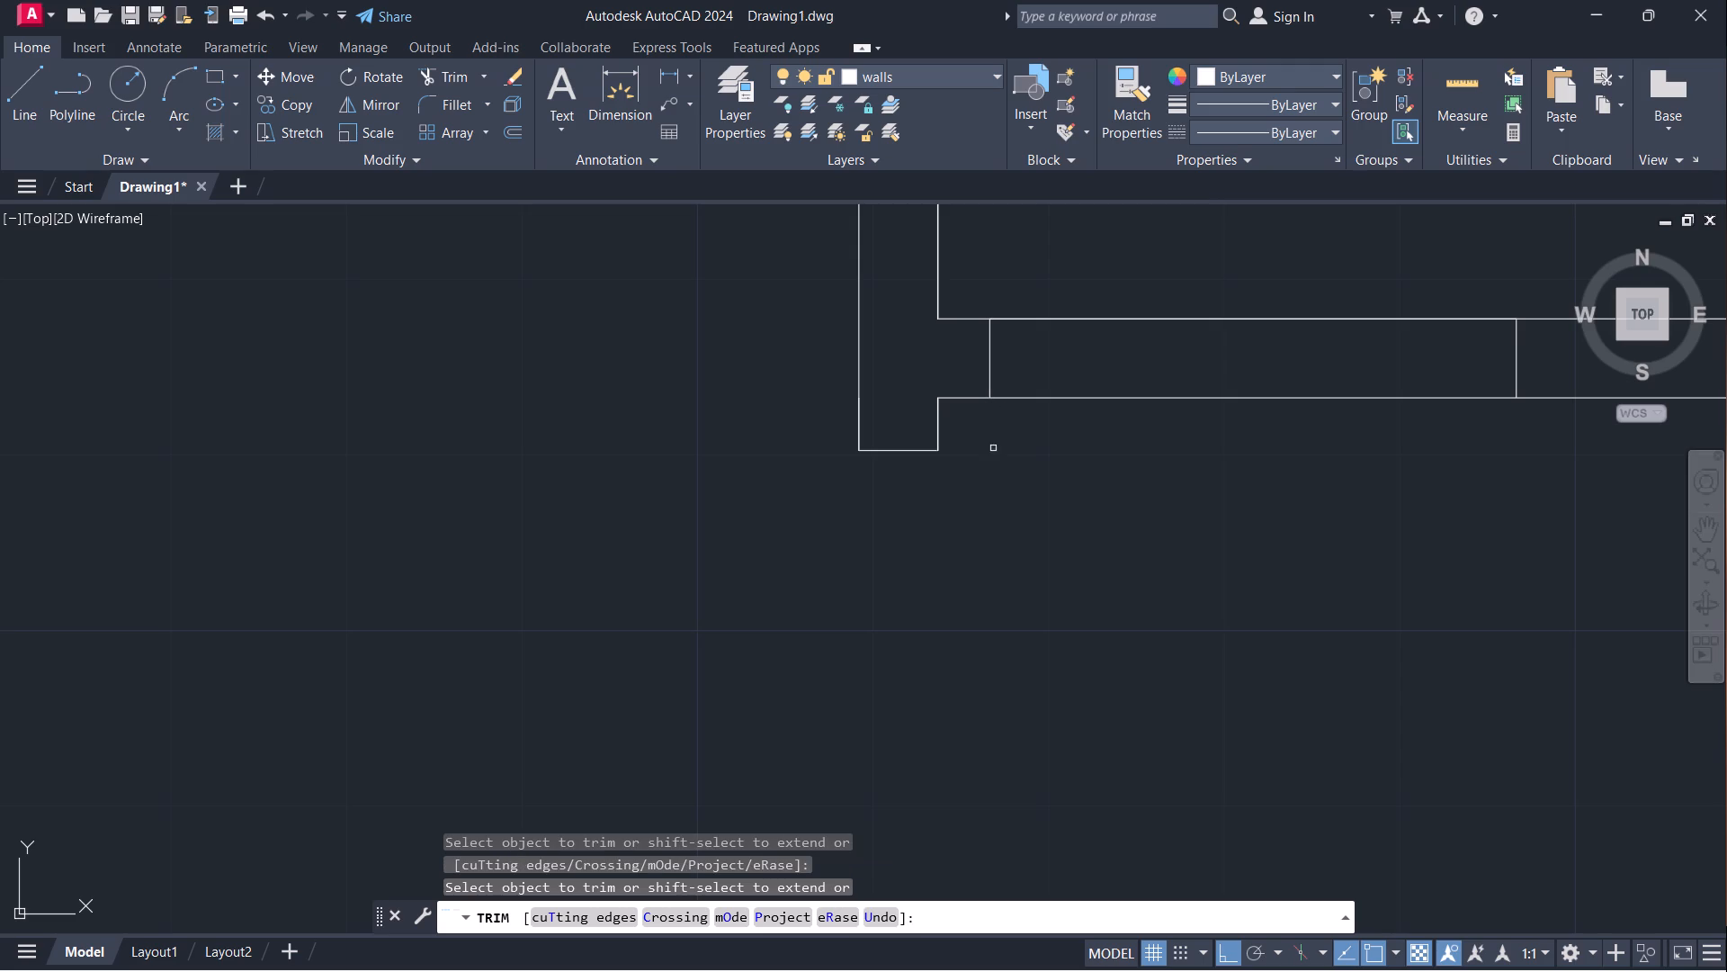
{"action": "key", "text": "Escape"}
Draw door jambs across the right unit's upper central compartment wall, one 3" from the outer right wall and the other 2'6" farther left.
{"action": "scroll", "coordinate": [1012, 543], "scroll_direction": "down", "scroll_amount": 1}
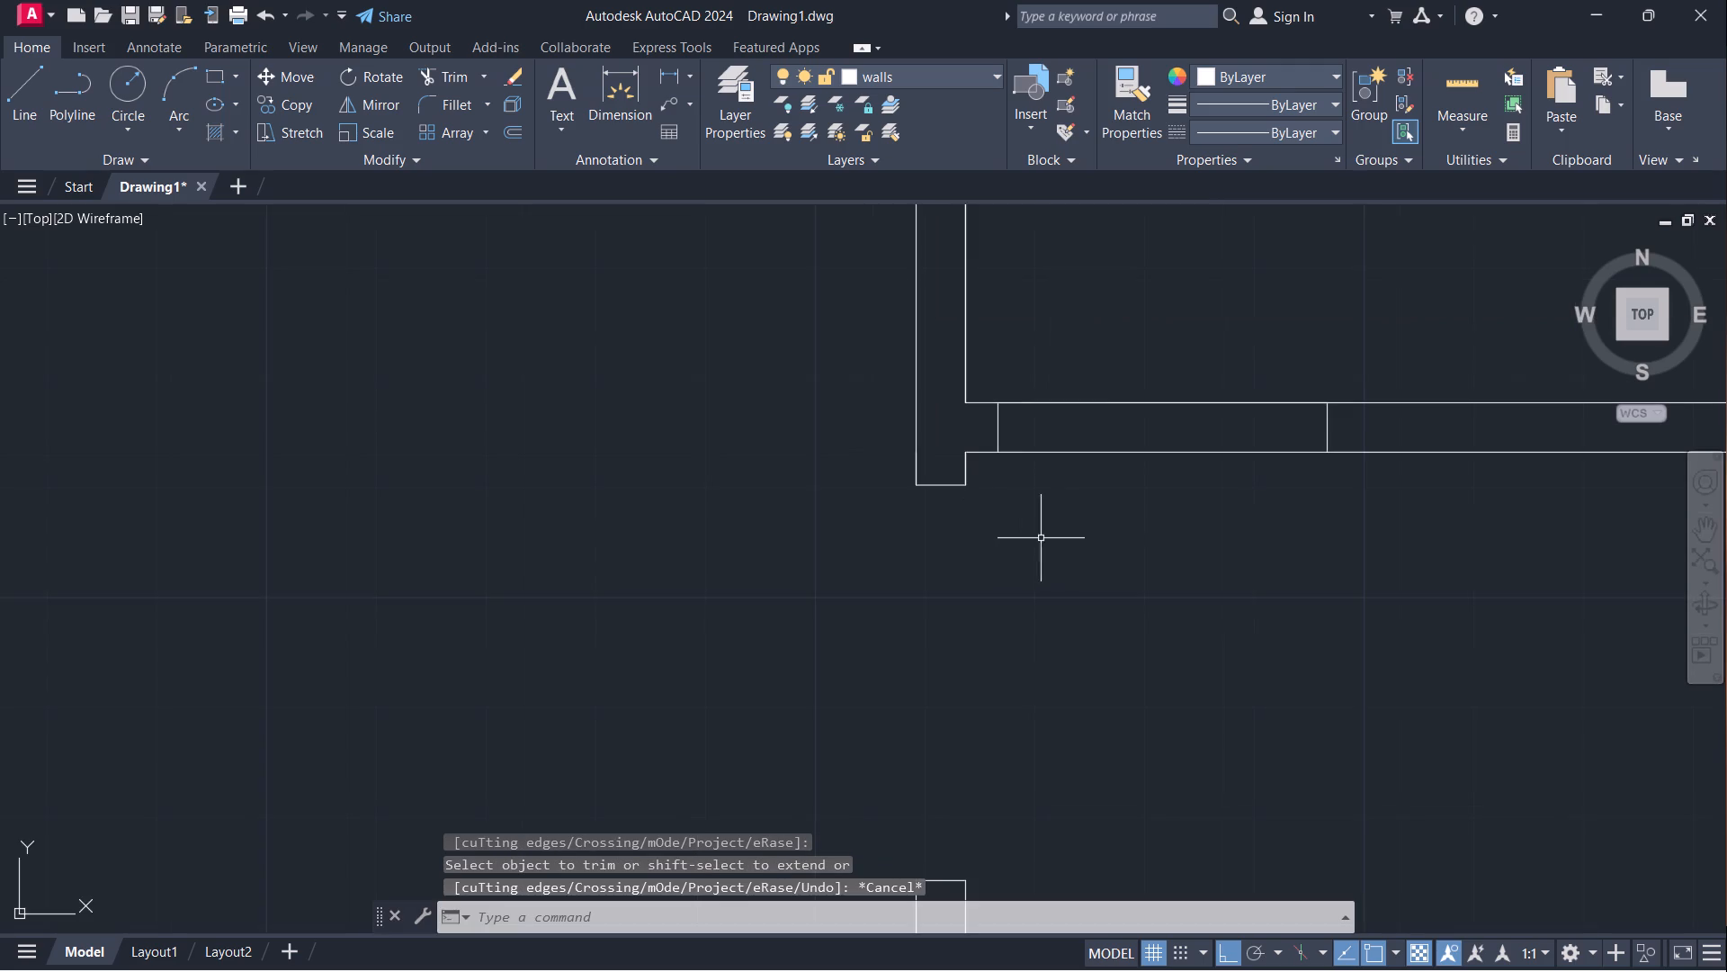
{"action": "middle_click_drag", "start_coordinate": [1106, 545], "coordinate": [523, 697]}
{"action": "scroll", "coordinate": [1106, 545], "scroll_direction": "down", "scroll_amount": 1}
{"action": "scroll", "coordinate": [649, 498], "scroll_direction": "down", "scroll_amount": 1}
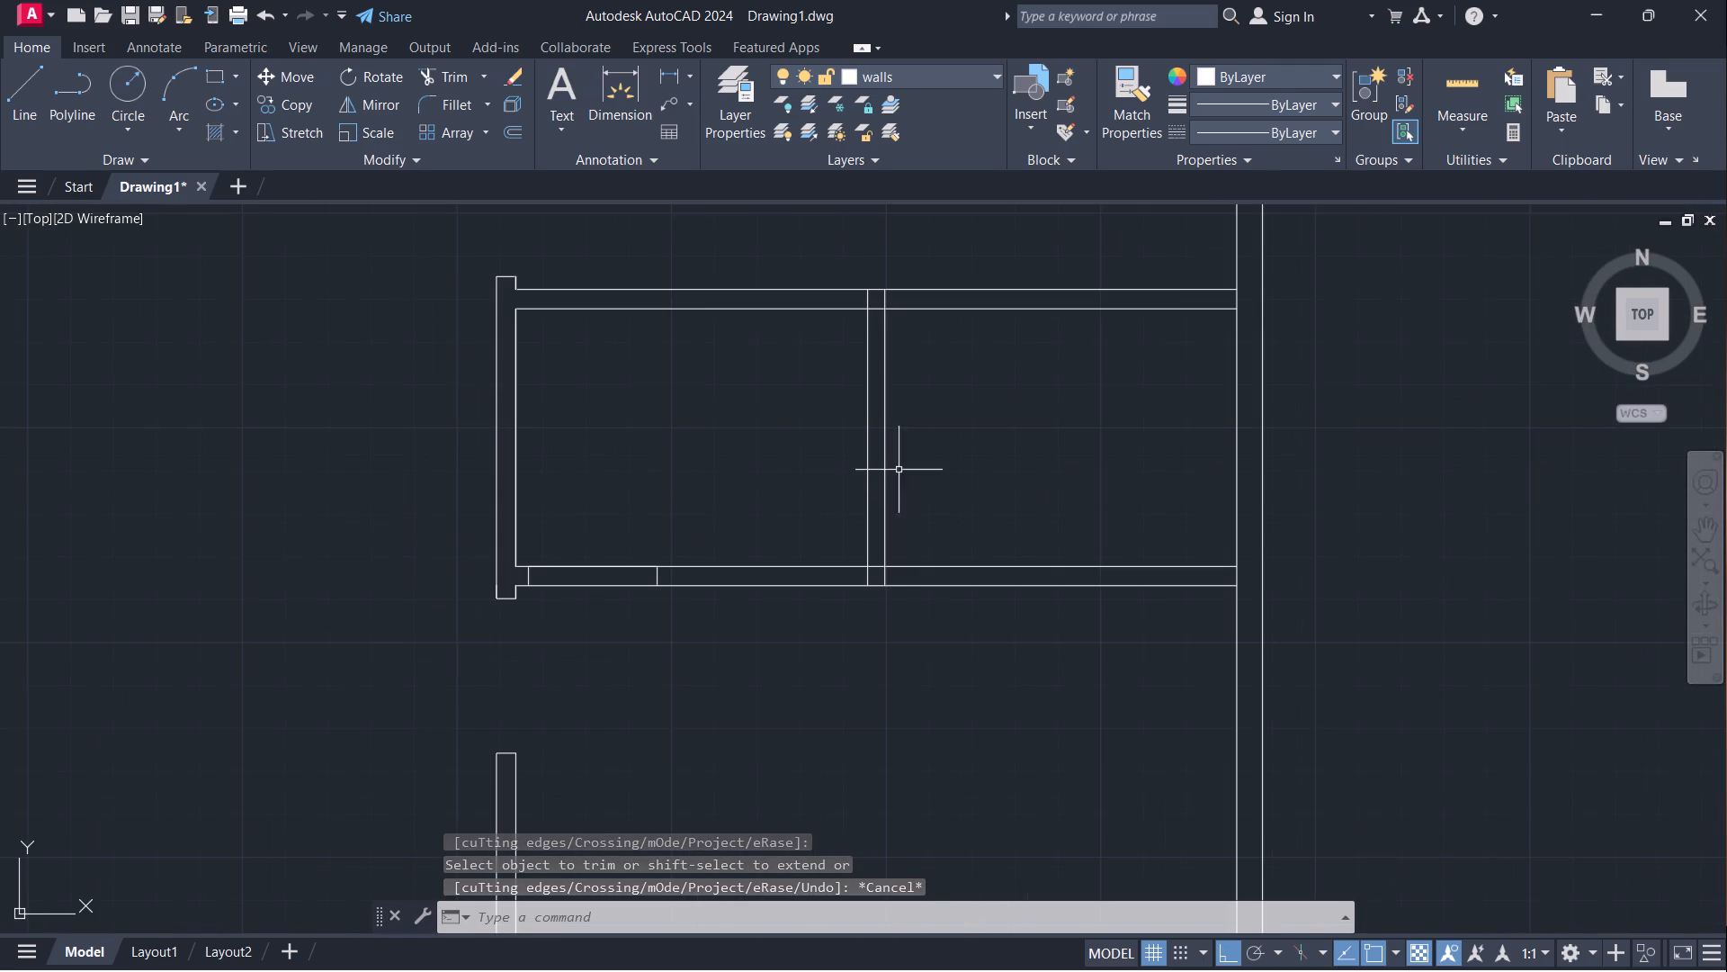
{"action": "middle_click_drag", "start_coordinate": [1039, 385], "coordinate": [1010, 600]}
{"action": "scroll", "coordinate": [1186, 494], "scroll_direction": "up", "scroll_amount": 1}
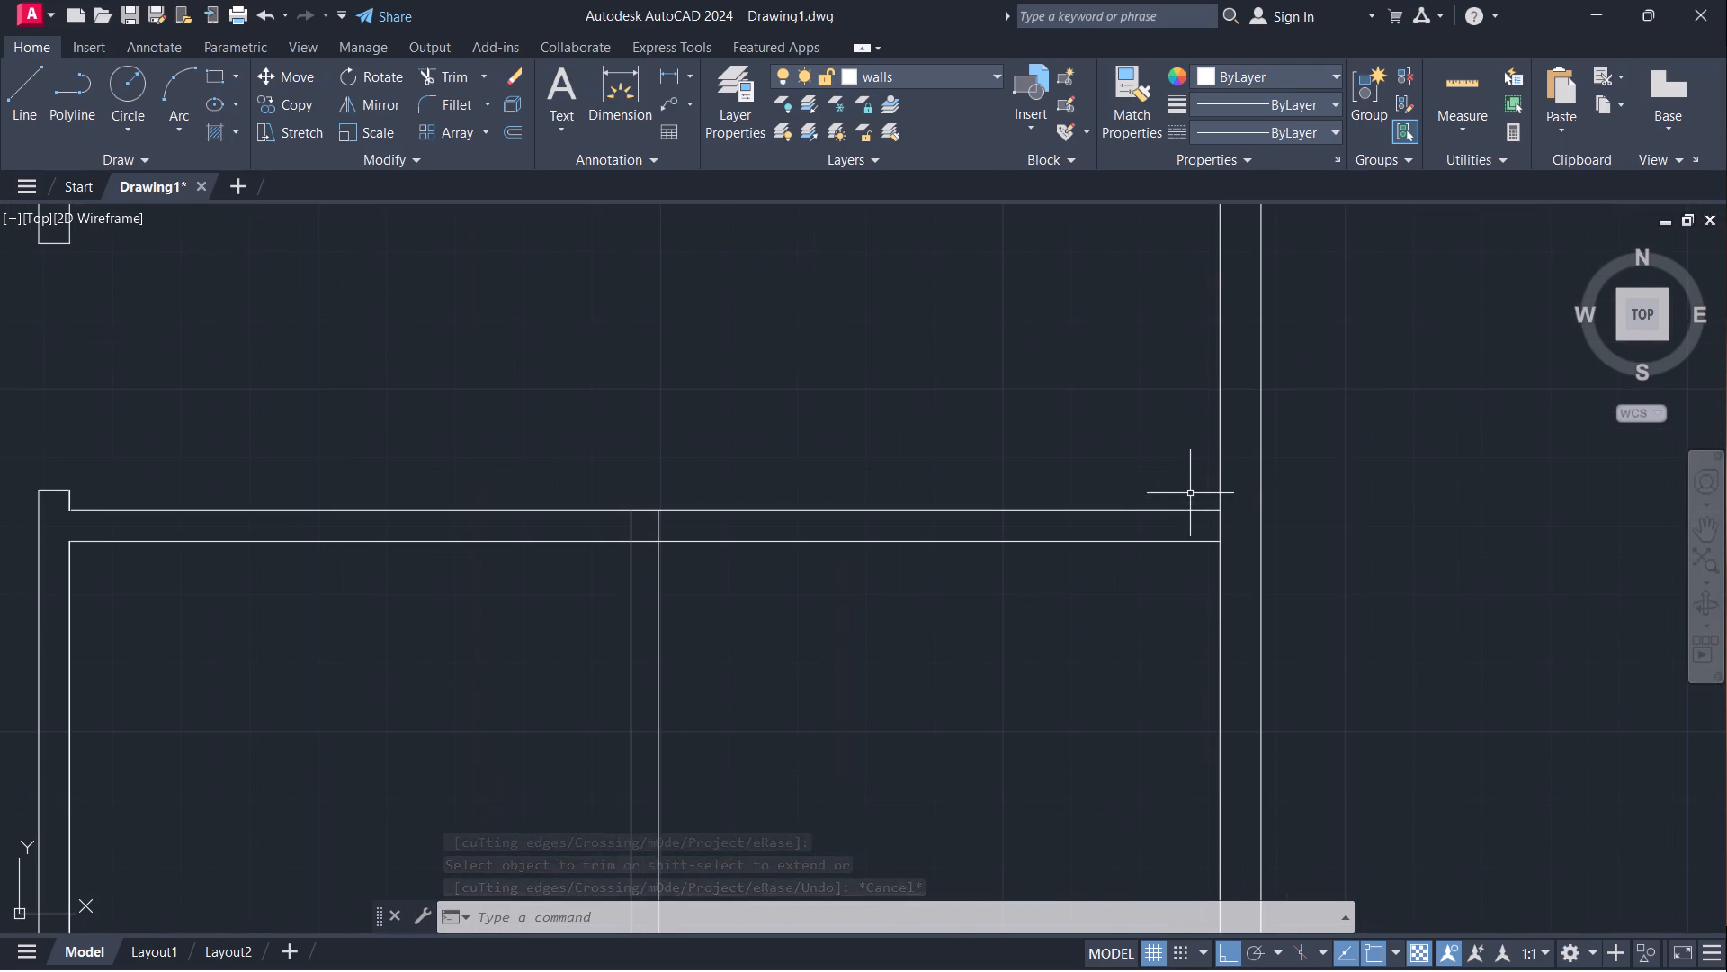
{"action": "key", "text": "l"}
{"action": "key", "text": "Return"}
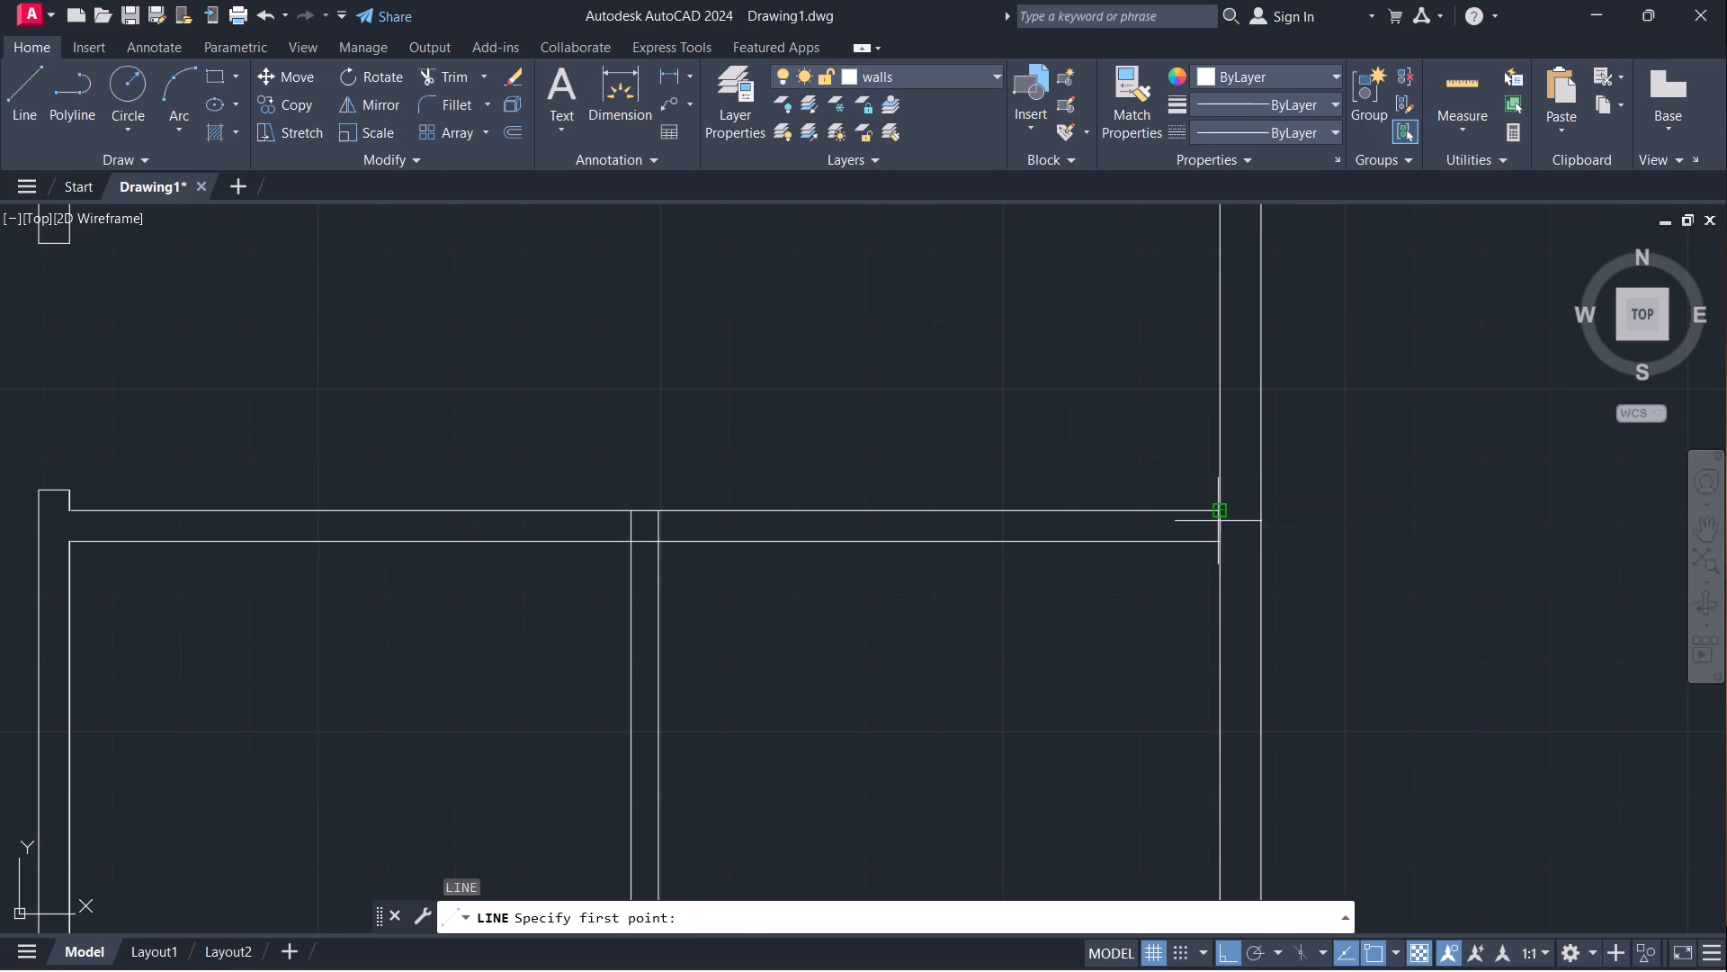
{"action": "left_click", "coordinate": [1226, 507]}
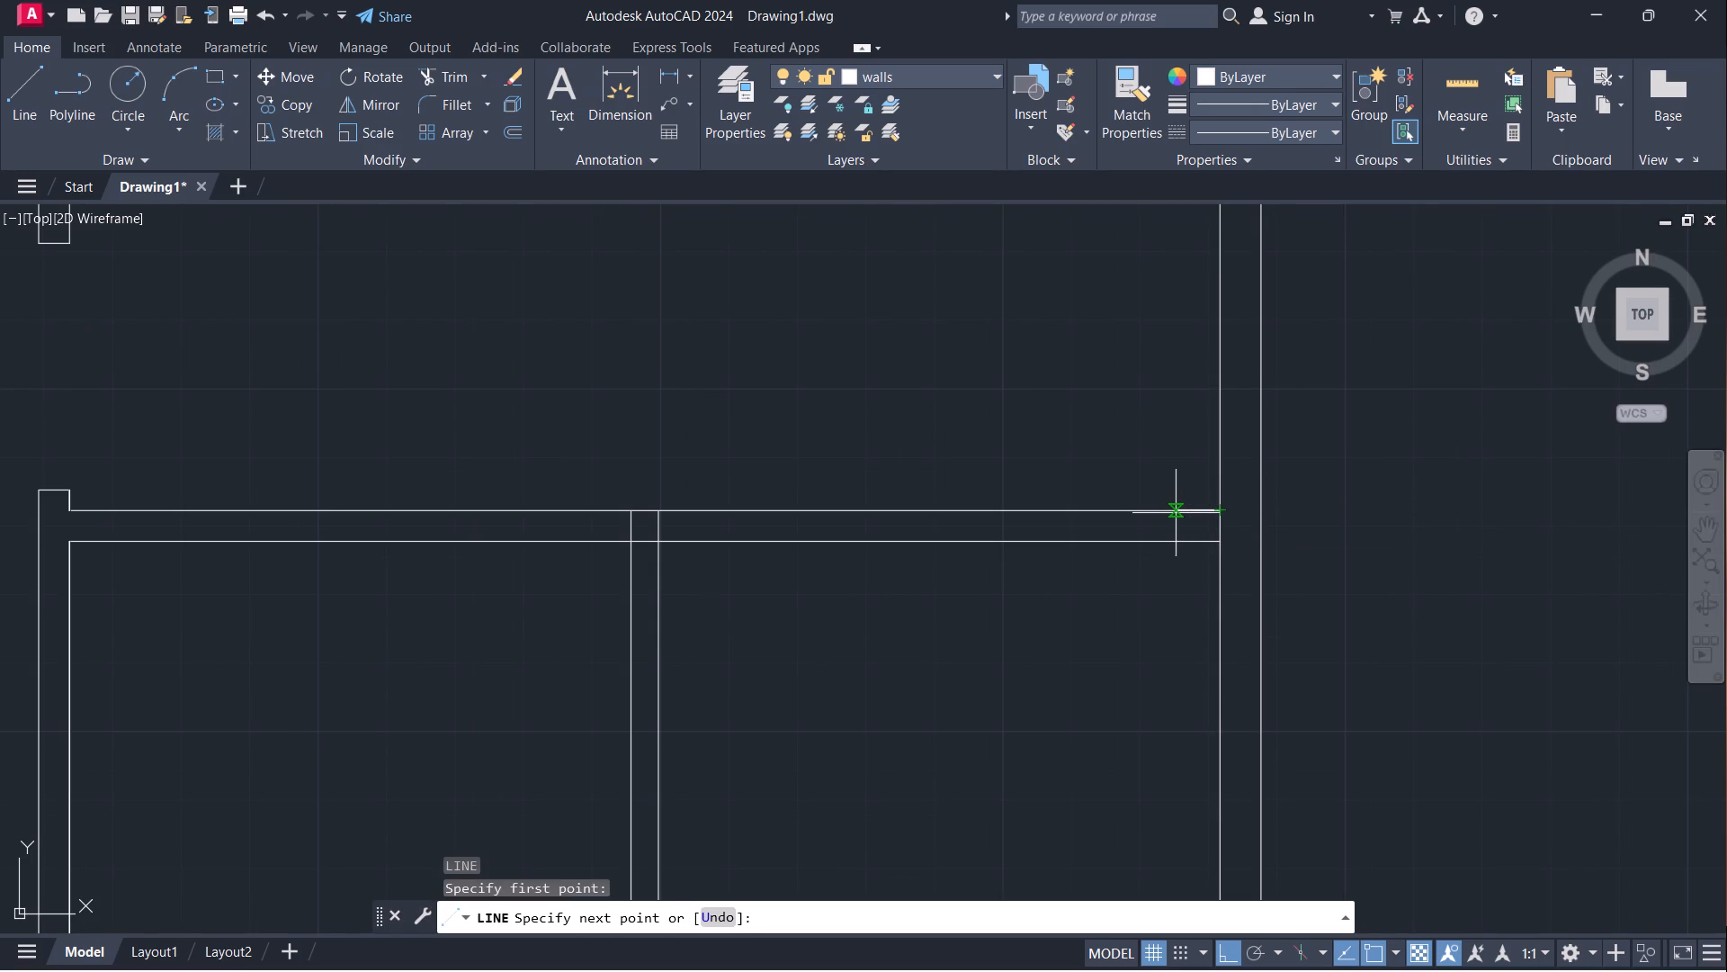
{"action": "key", "text": "3"}
{"action": "key", "text": "Return"}
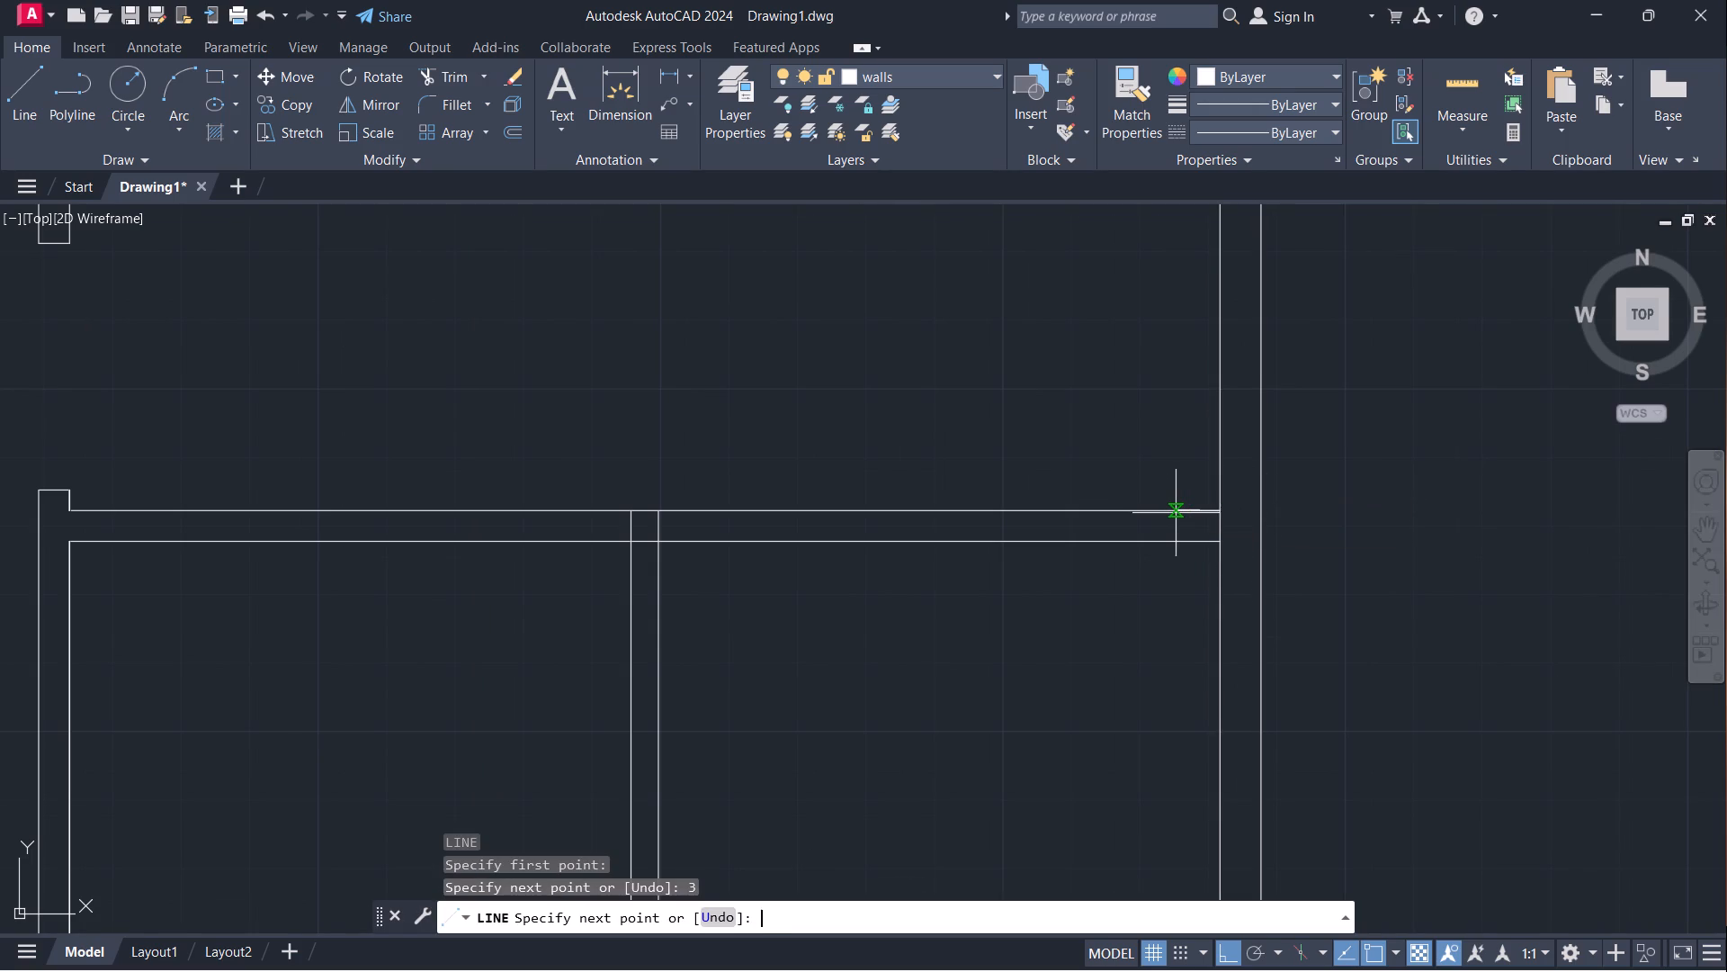
{"action": "left_click", "coordinate": [1204, 542]}
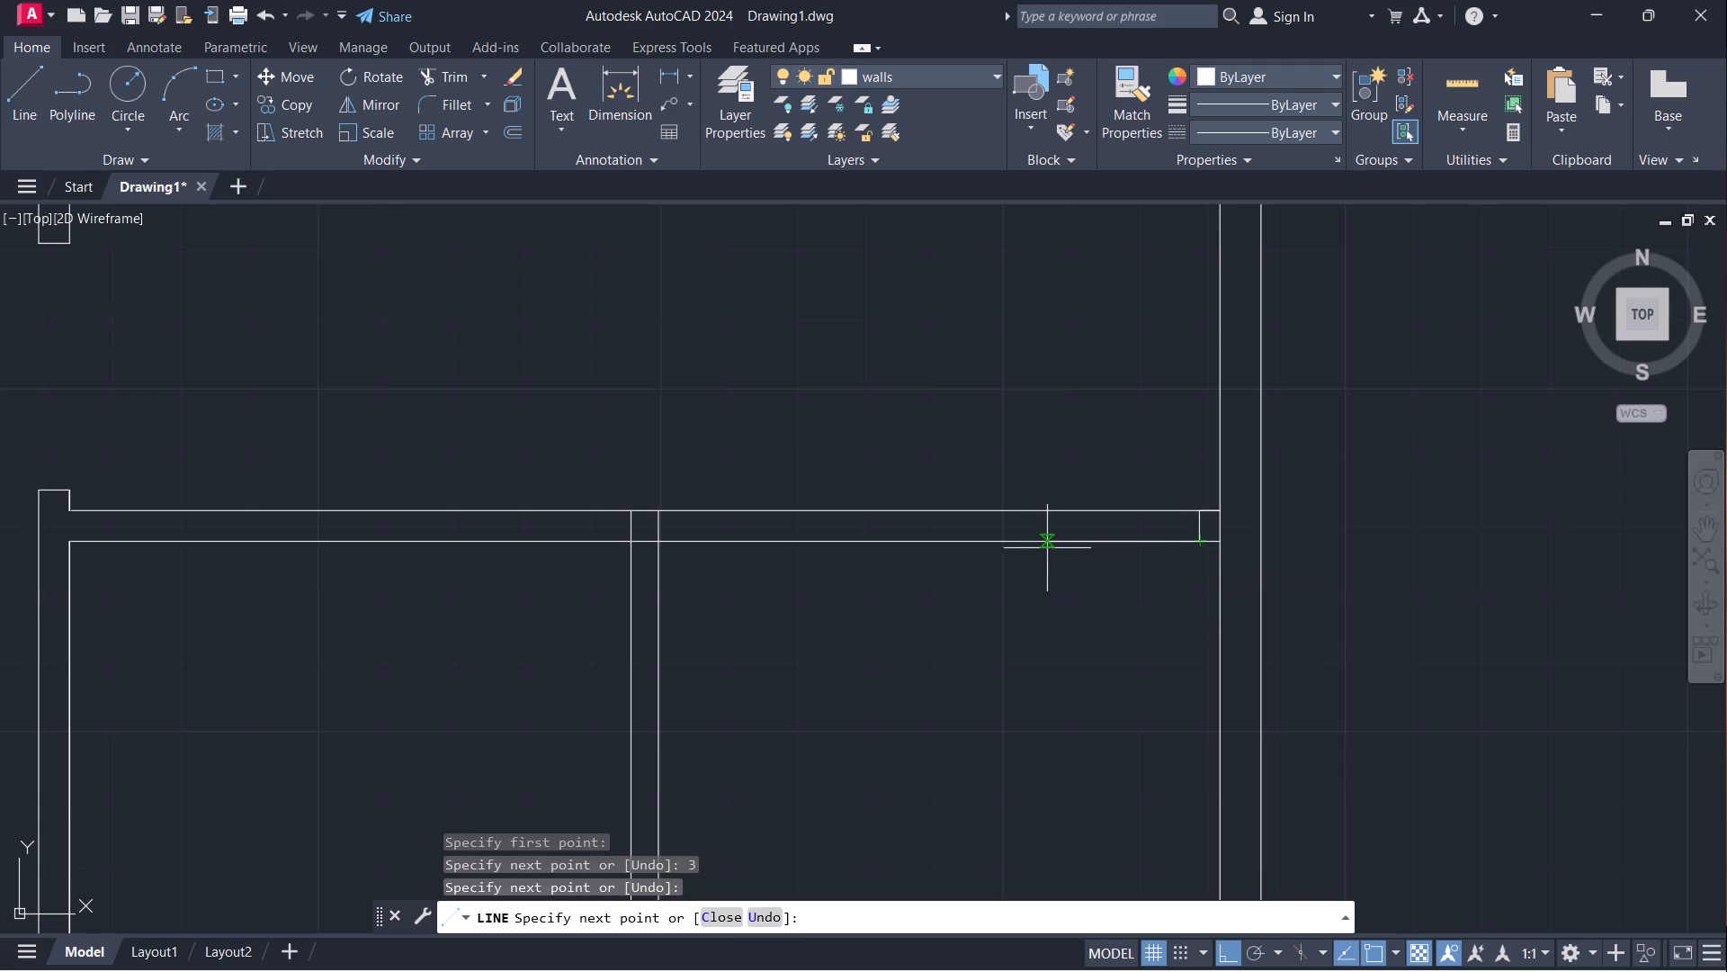
{"action": "type", "text": "2'6\""}
{"action": "key", "text": "Return"}
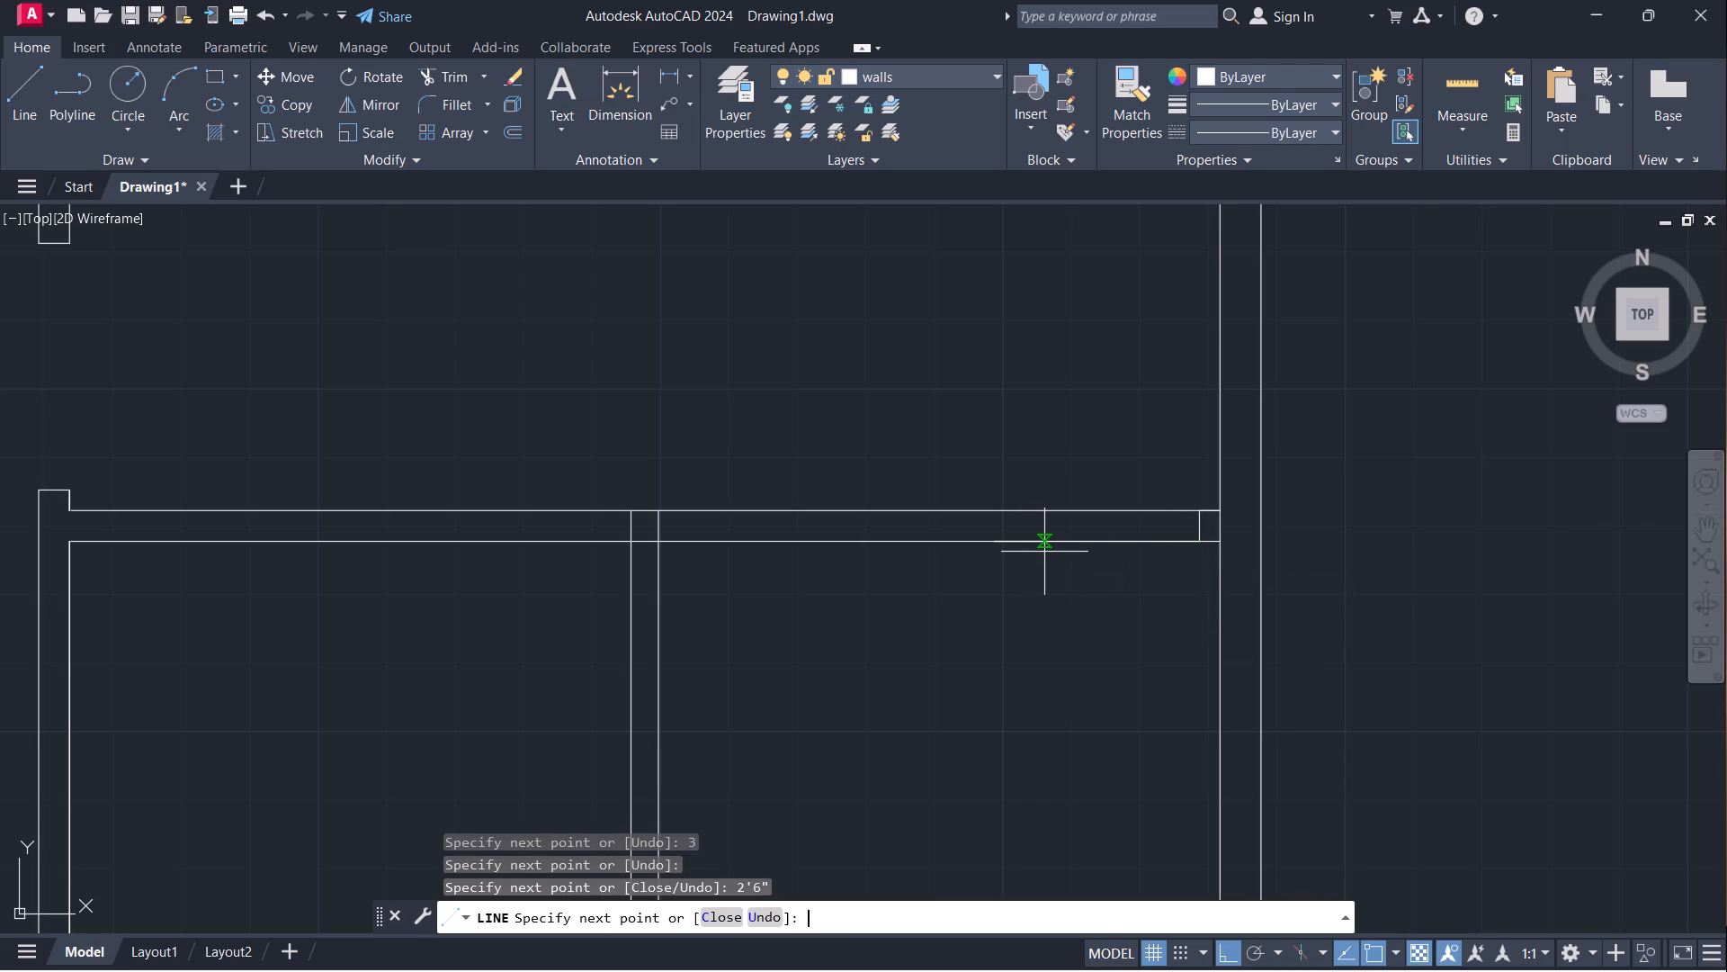
{"action": "left_click", "coordinate": [998, 506]}
{"action": "key", "text": "Escape"}
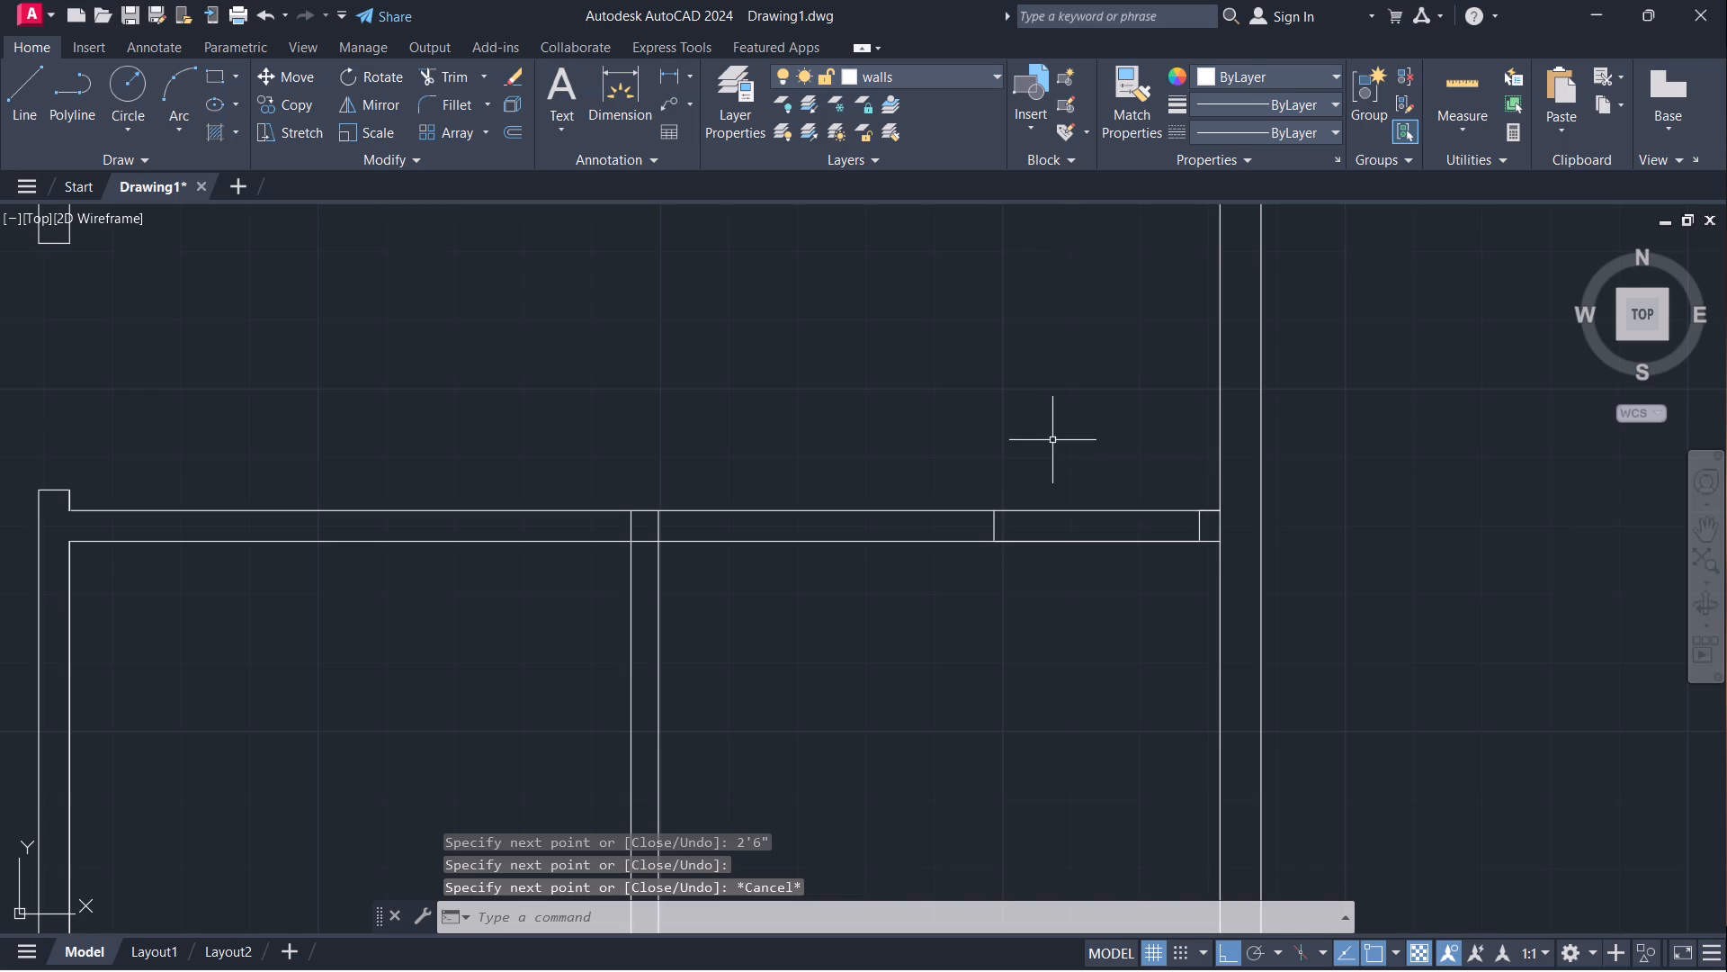
Trim both wall faces between the jambs to open the doorways in the right unit's upper and lower central compartment walls.
{"action": "type", "text": "tr"}
{"action": "key", "text": "Return"}
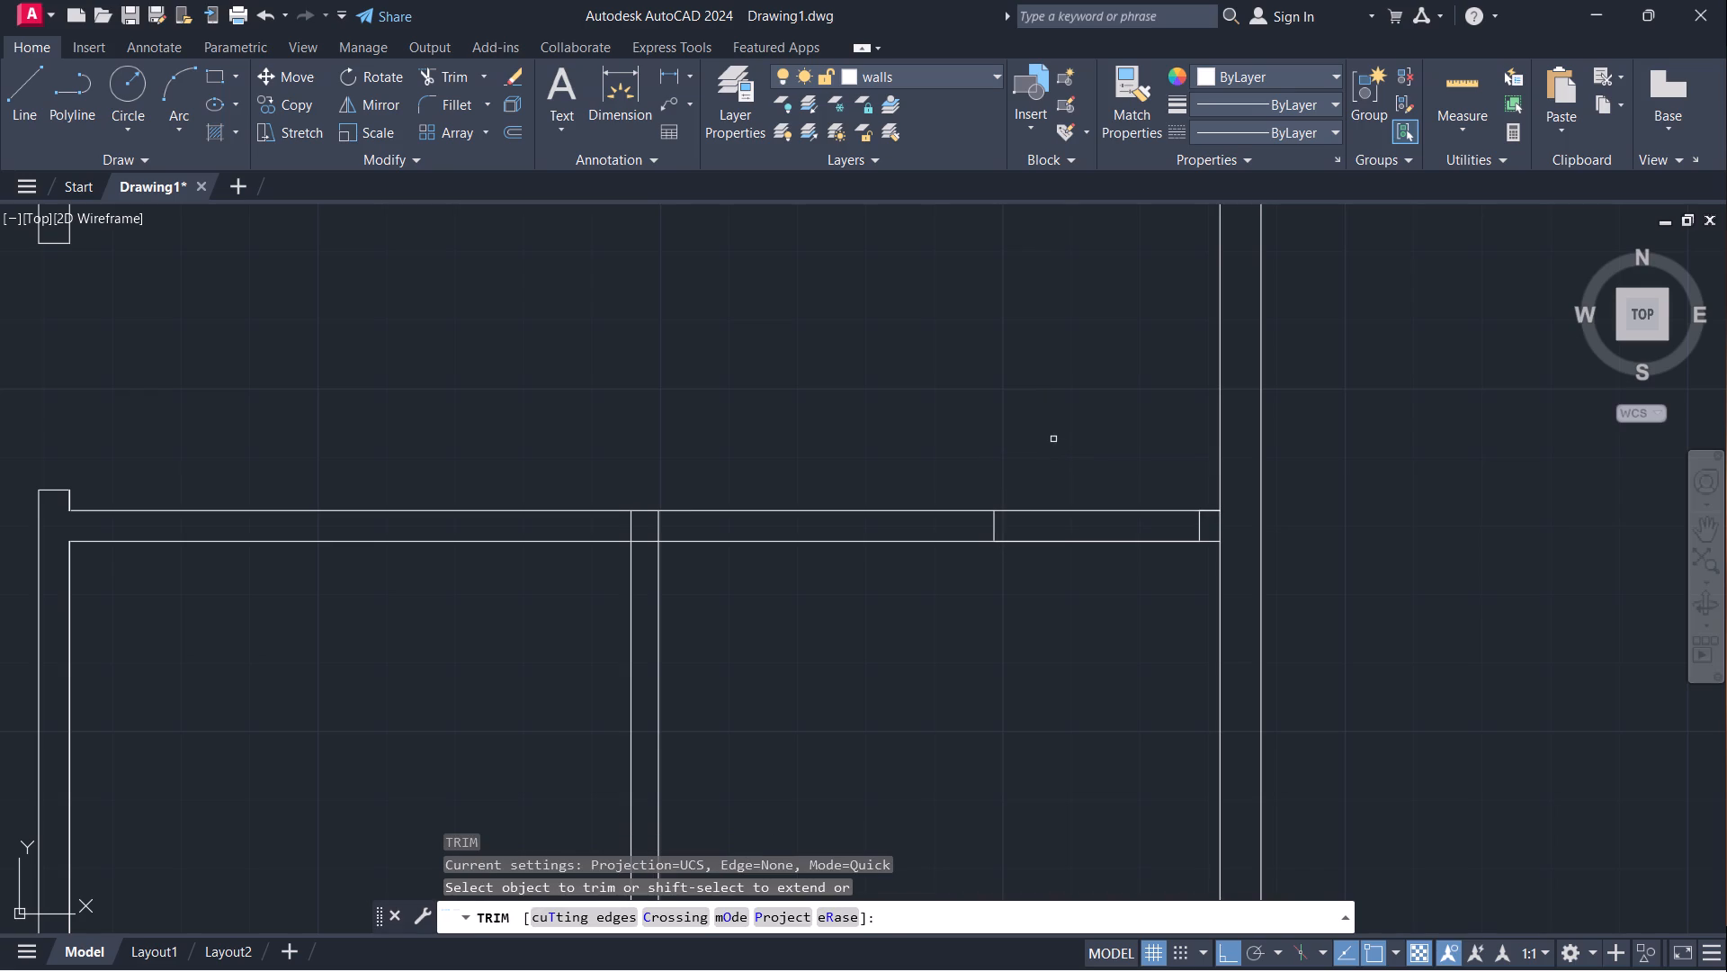
{"action": "left_click_drag", "start_coordinate": [1080, 475], "coordinate": [1048, 613]}
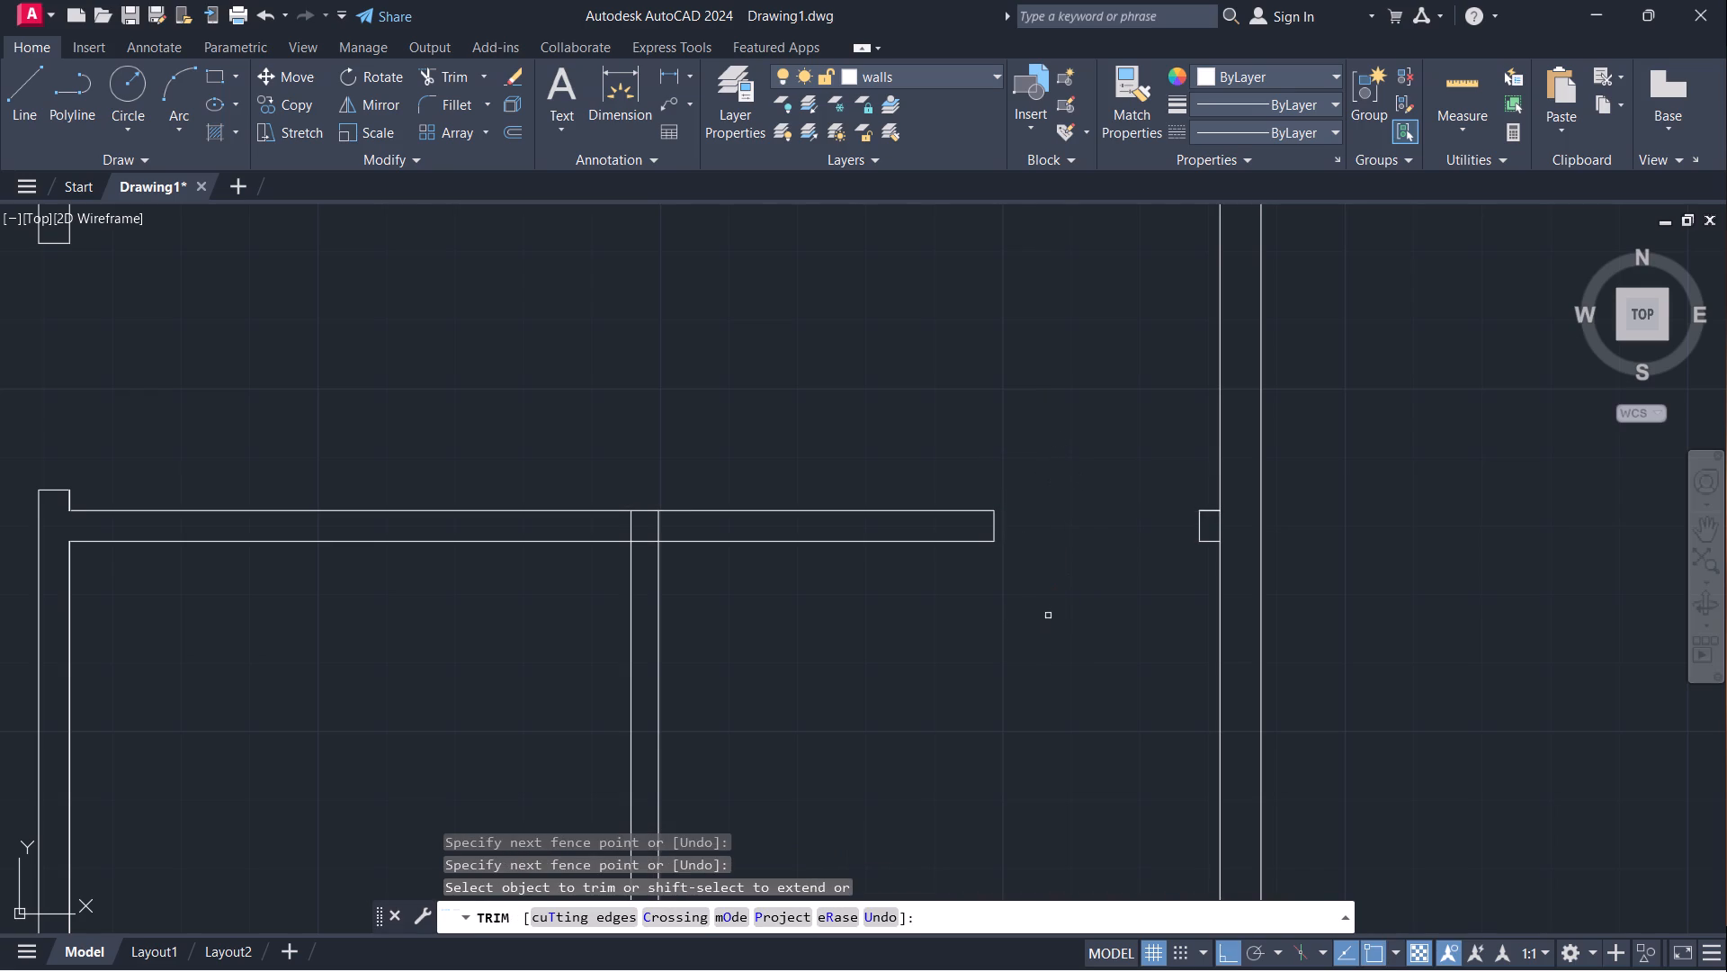
{"action": "scroll", "coordinate": [1048, 616], "scroll_direction": "down", "scroll_amount": 2}
{"action": "middle_click_drag", "start_coordinate": [1020, 671], "coordinate": [1157, 580]}
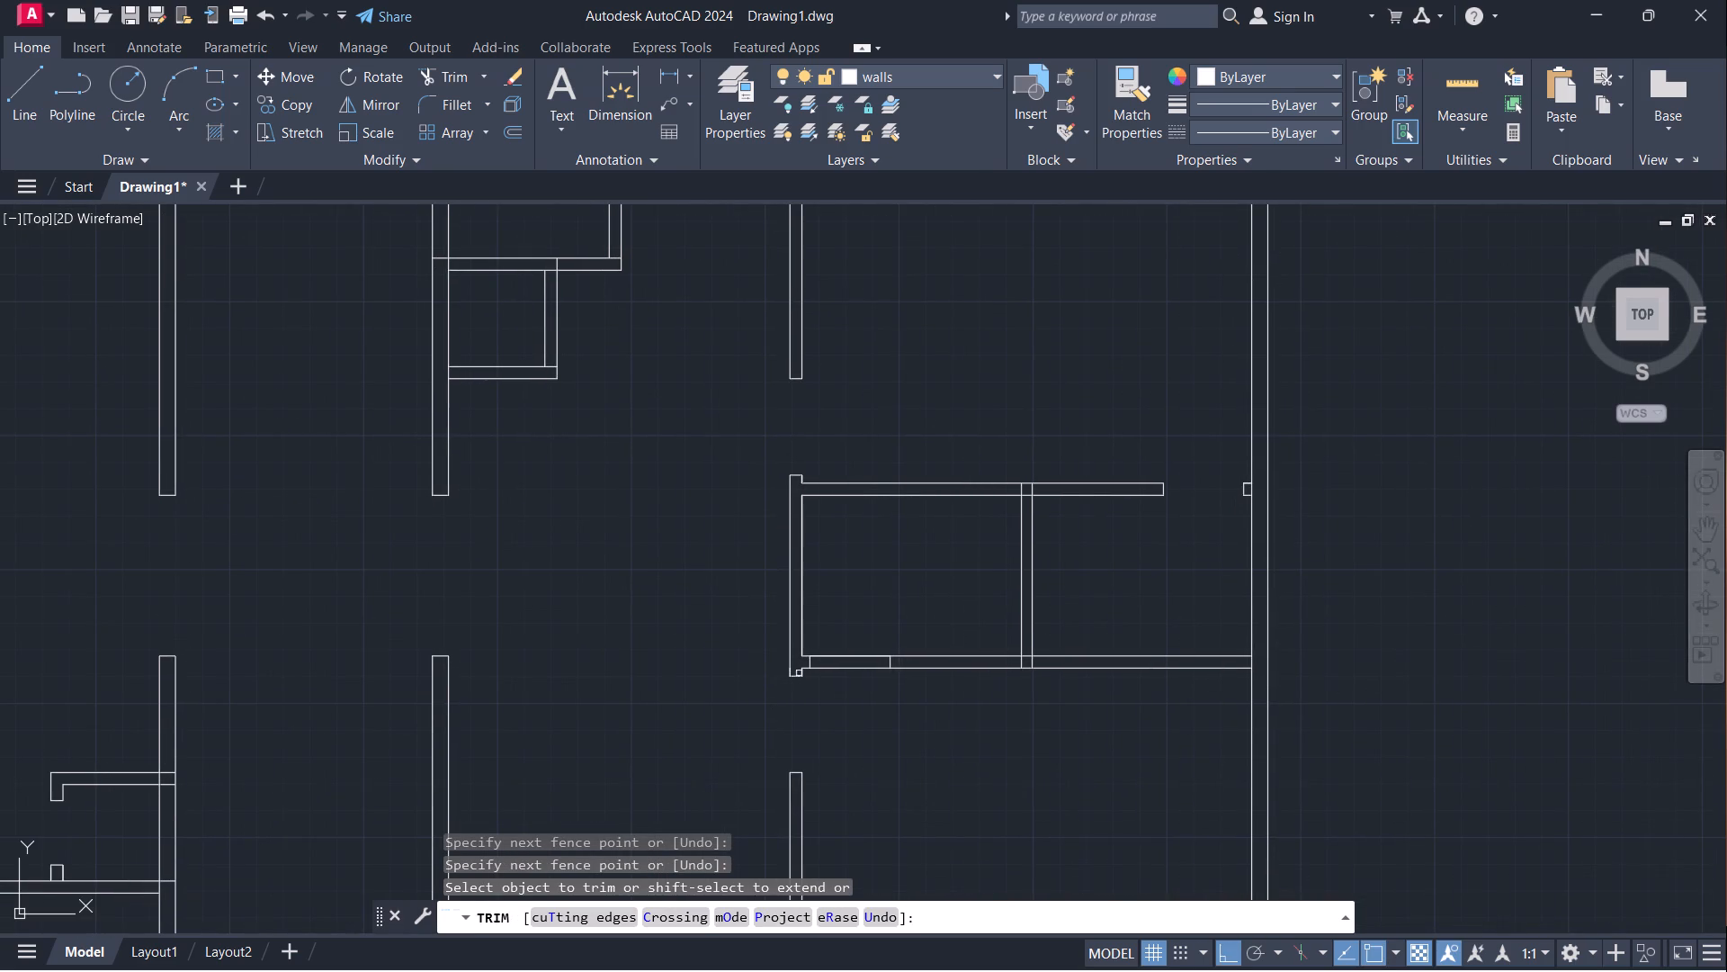
{"action": "left_click_drag", "start_coordinate": [843, 633], "coordinate": [831, 706]}
{"action": "scroll", "coordinate": [892, 603], "scroll_direction": "down", "scroll_amount": 1}
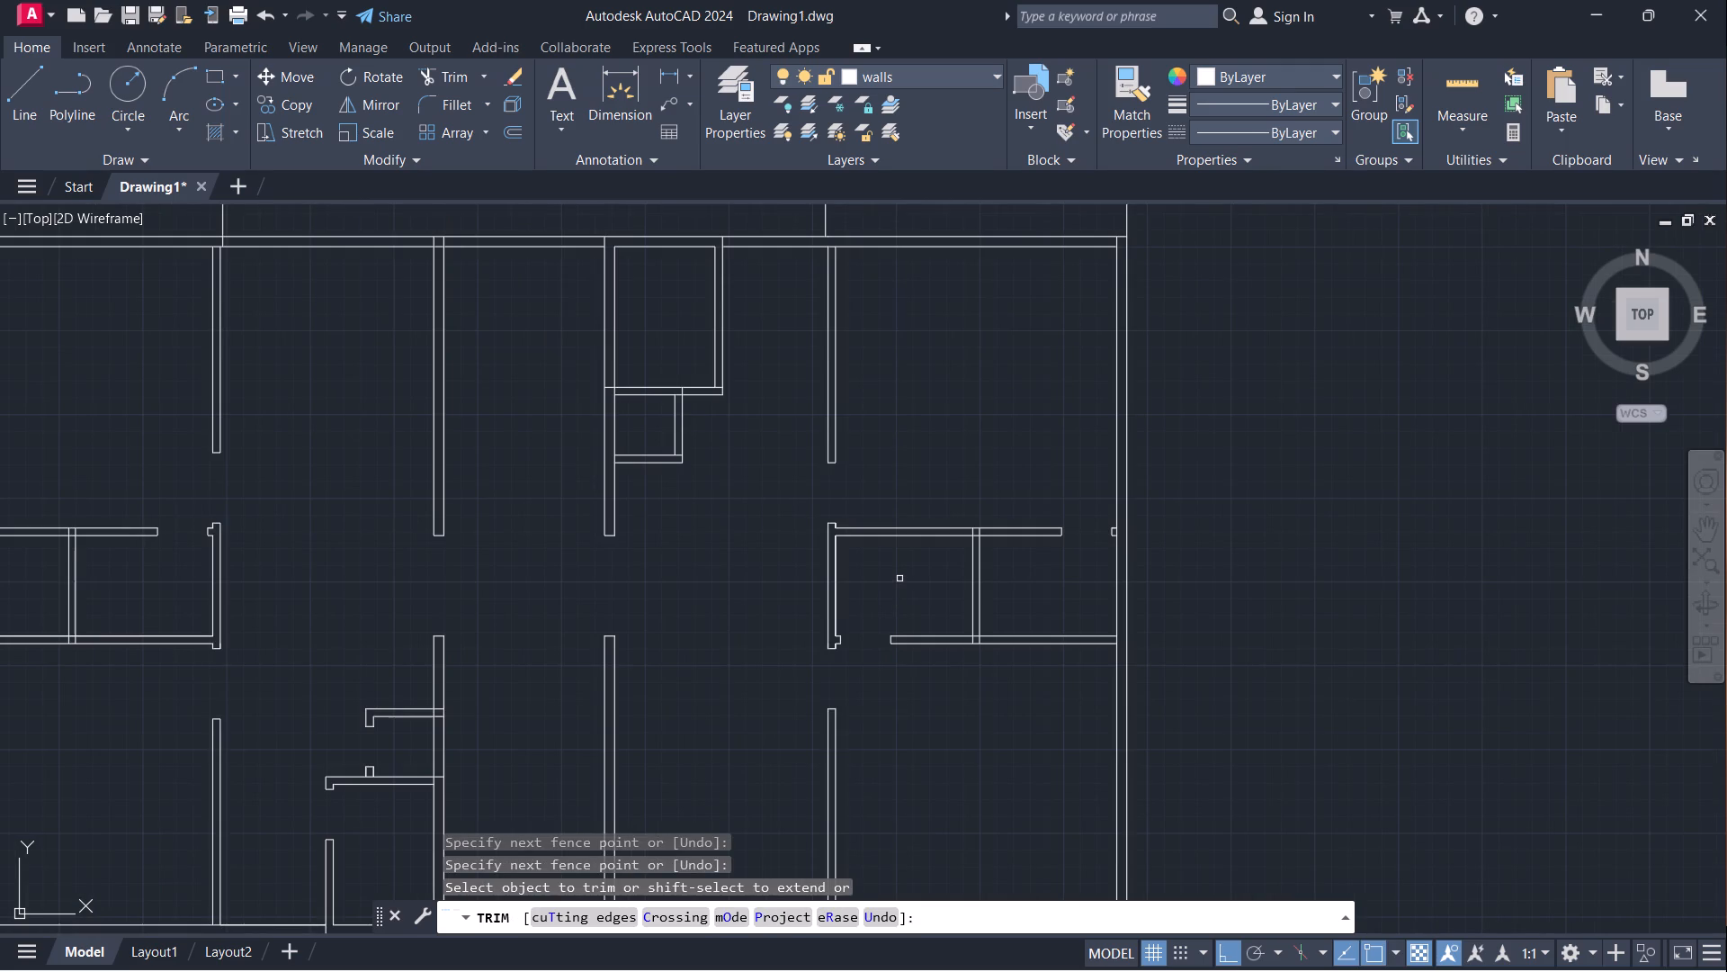
{"action": "middle_click_drag", "start_coordinate": [894, 723], "coordinate": [938, 877]}
{"action": "scroll", "coordinate": [781, 511], "scroll_direction": "up", "scroll_amount": 2}
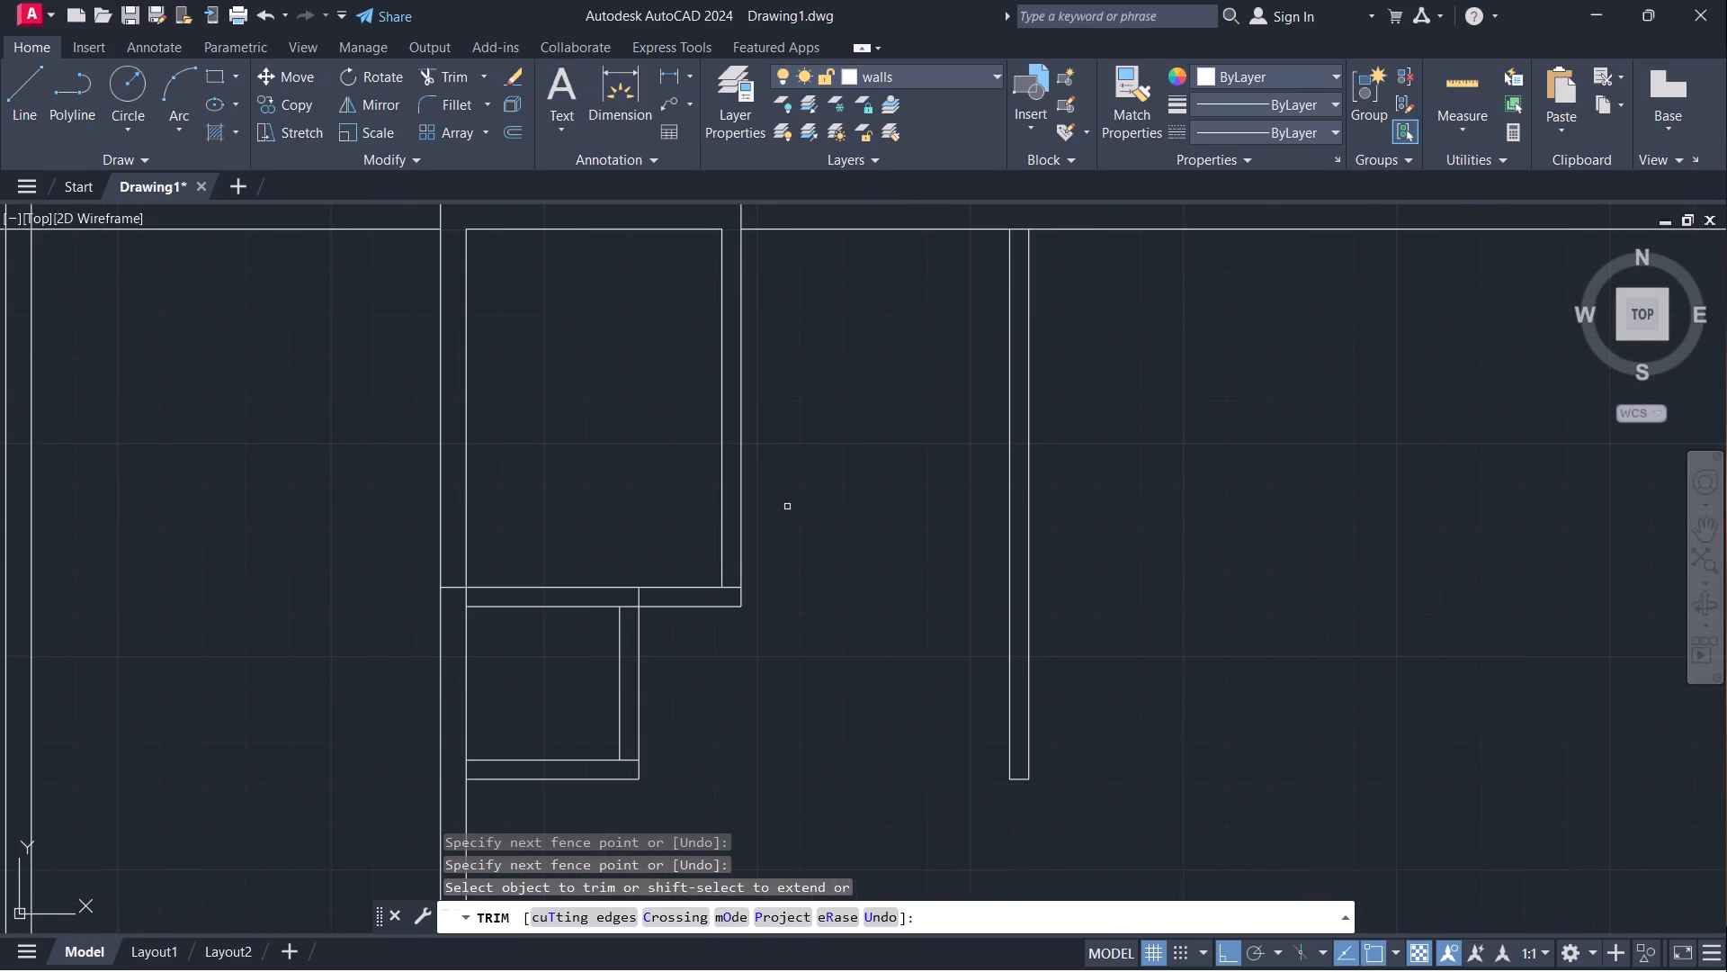
{"action": "key", "text": "Escape"}
Draw door jambs across the right wall of the right unit's larger top-left compartment, one 3" above its bottom wall and the other 2'6" higher.
{"action": "scroll", "coordinate": [744, 584], "scroll_direction": "up", "scroll_amount": 2}
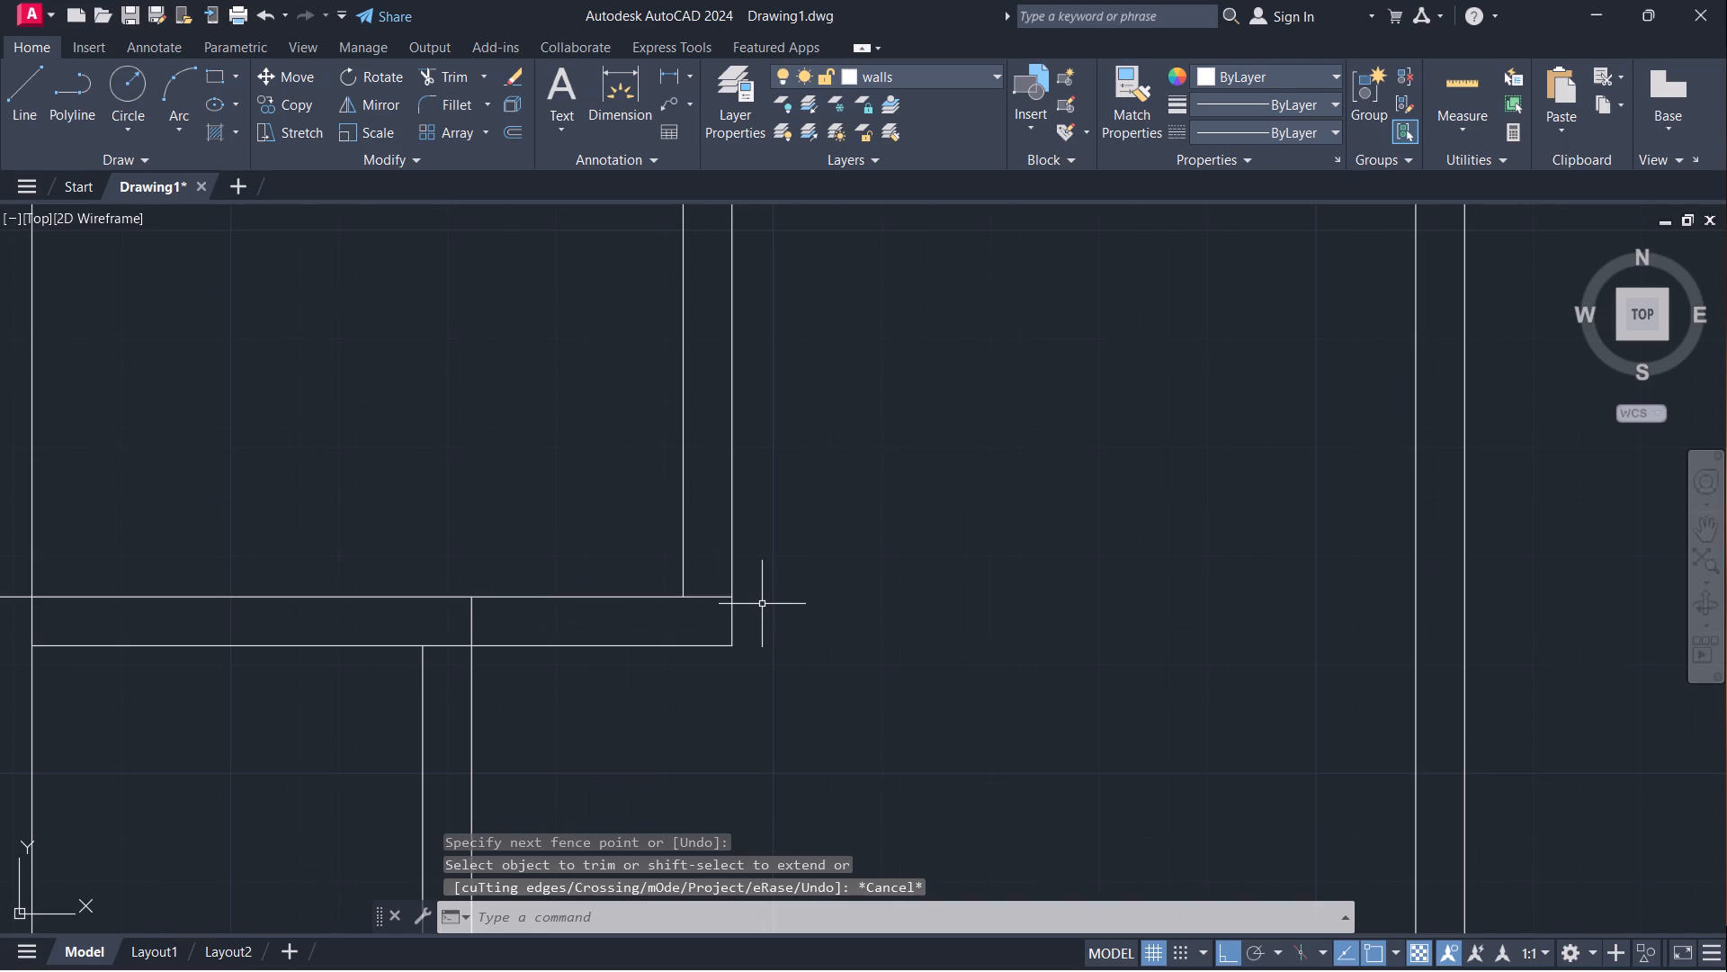
{"action": "key", "text": "l"}
{"action": "key", "text": "Return"}
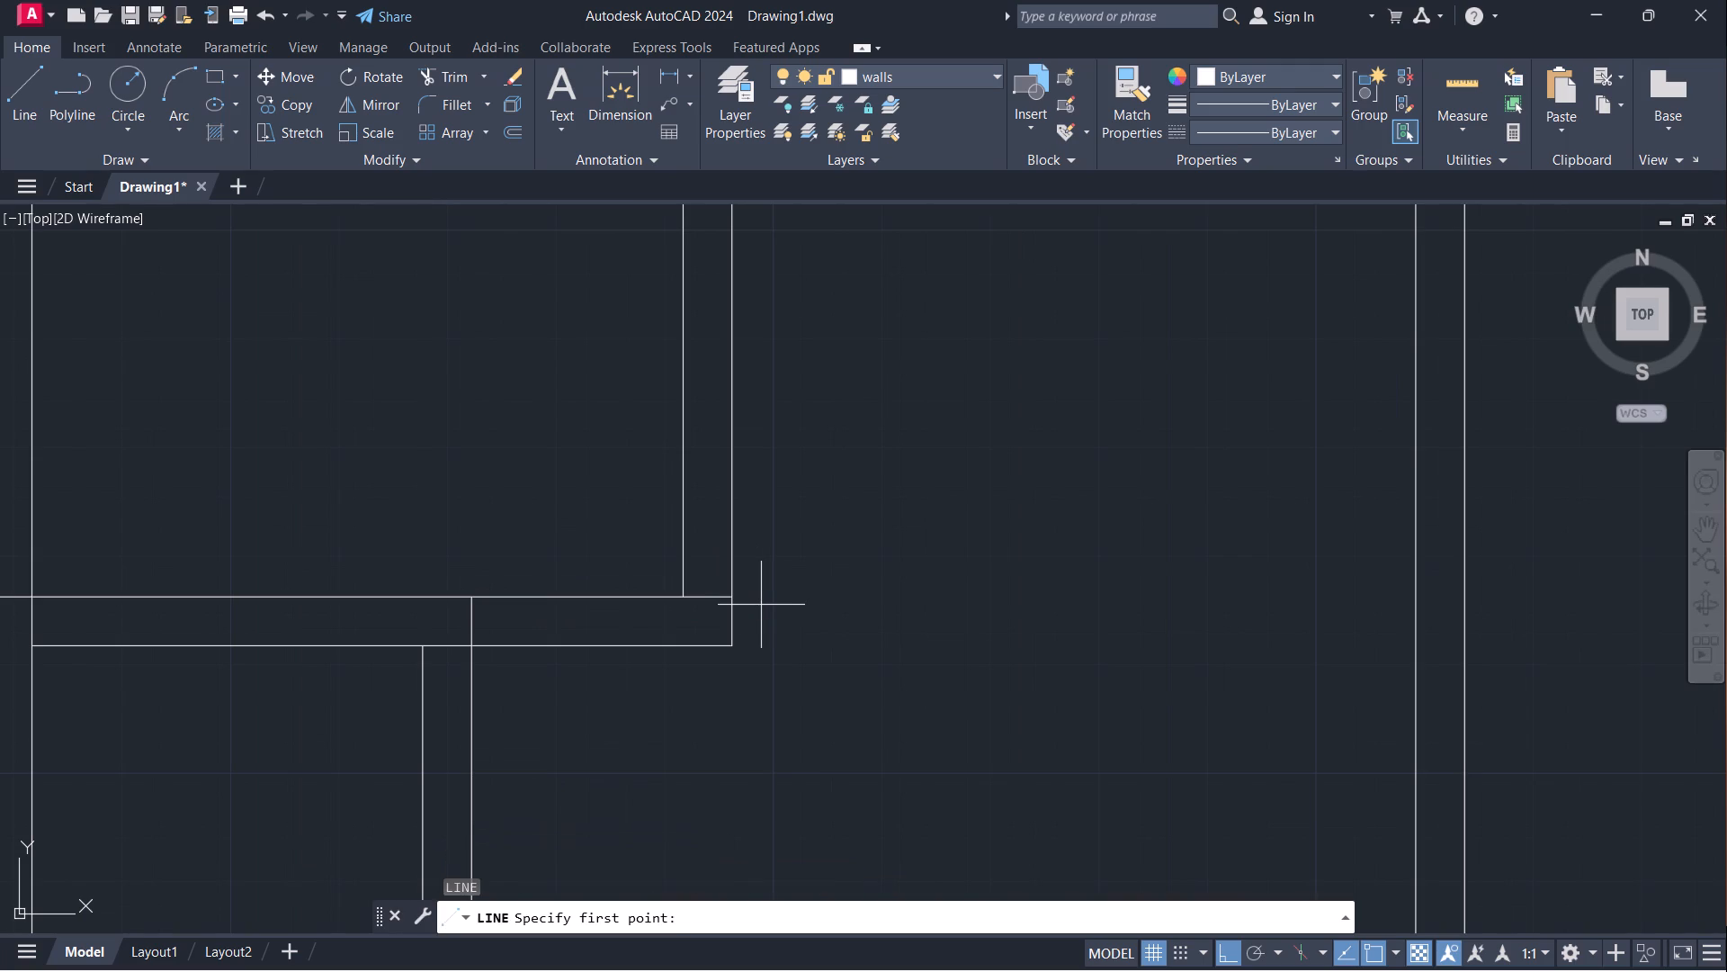
{"action": "left_click", "coordinate": [738, 599]}
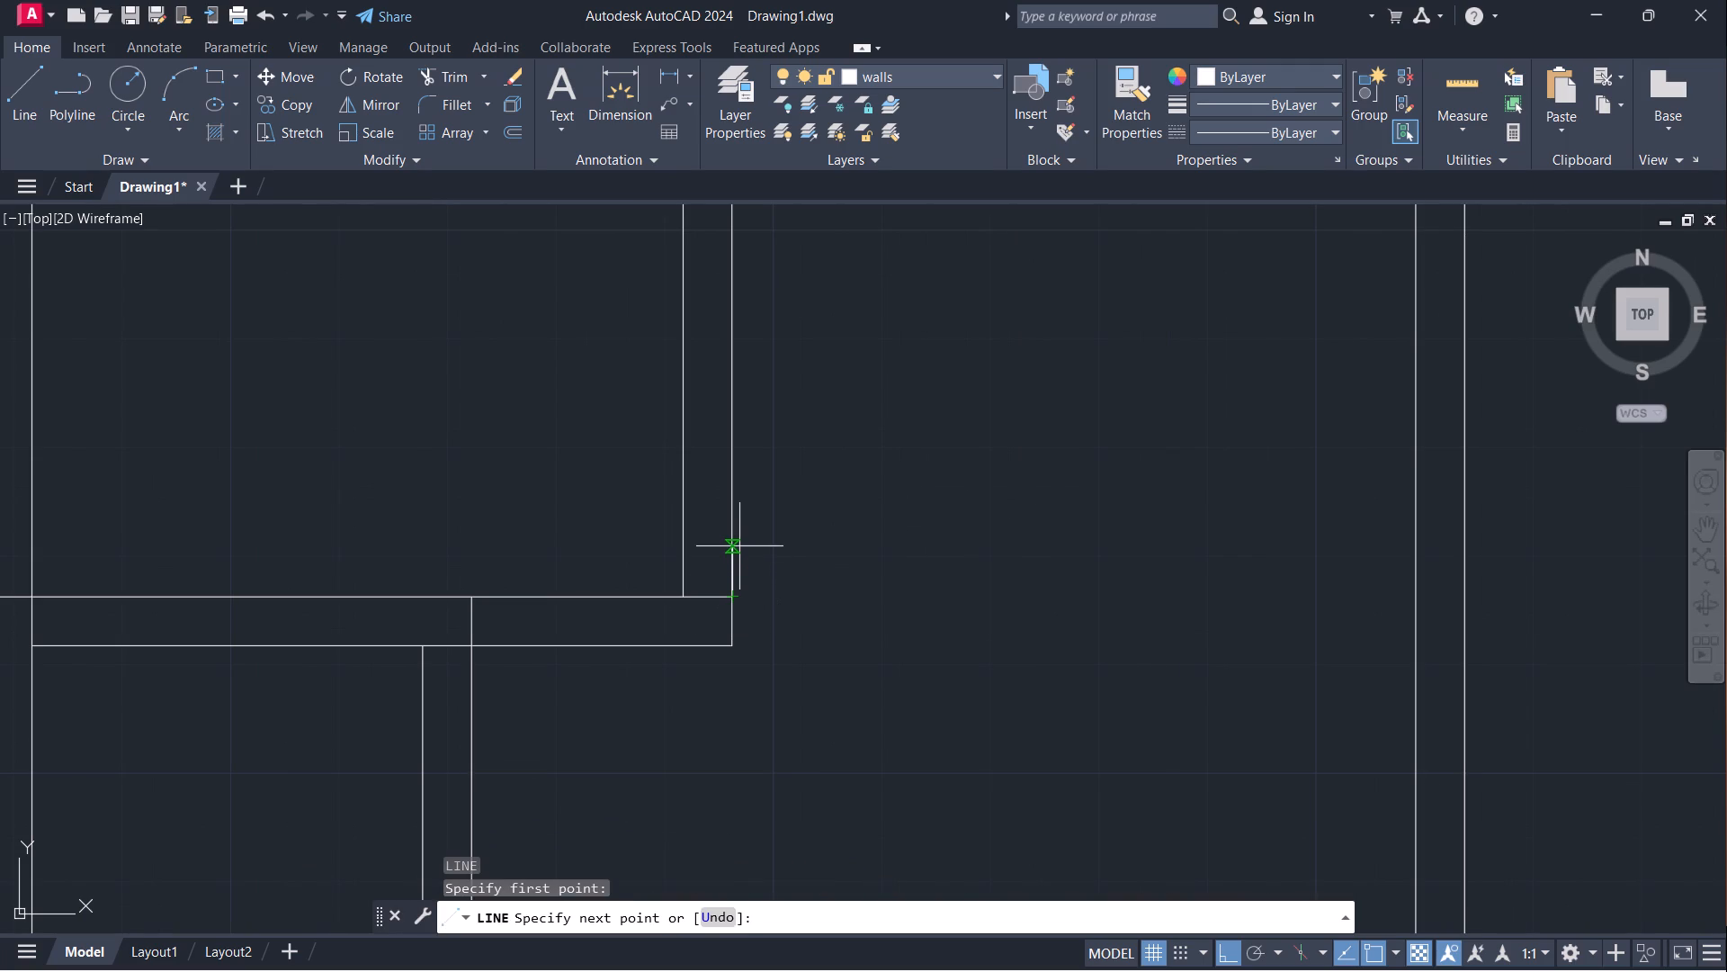
{"action": "key", "text": "3"}
{"action": "key", "text": "Return"}
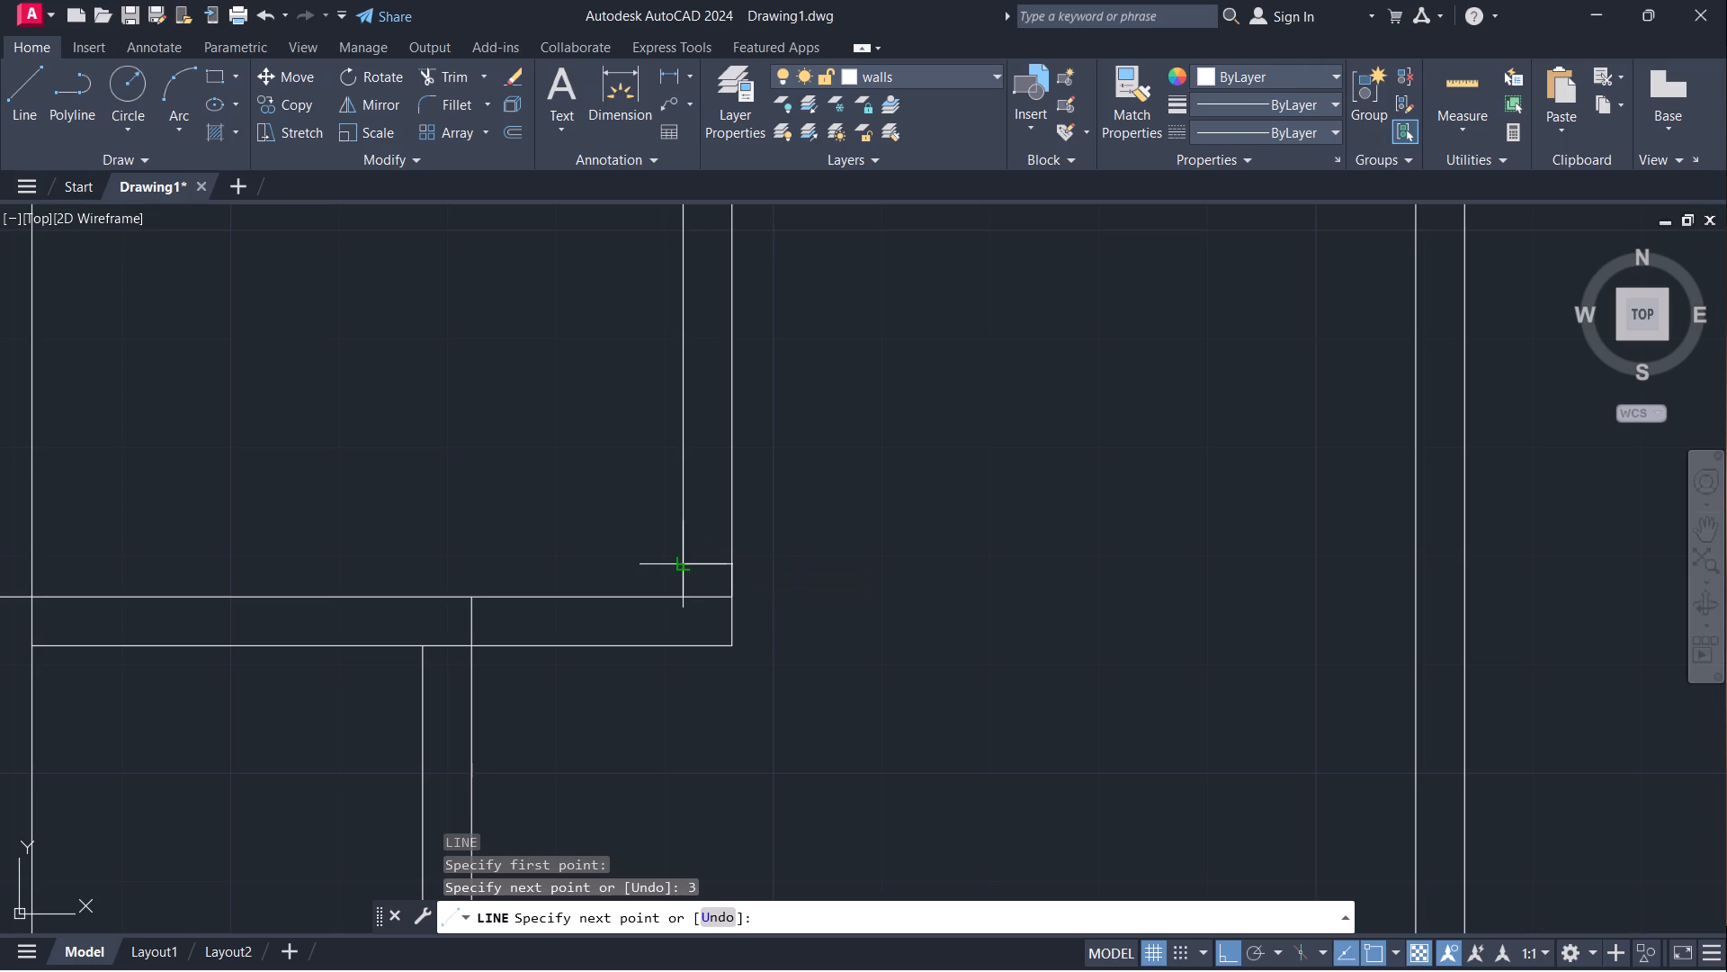
{"action": "left_click", "coordinate": [683, 563]}
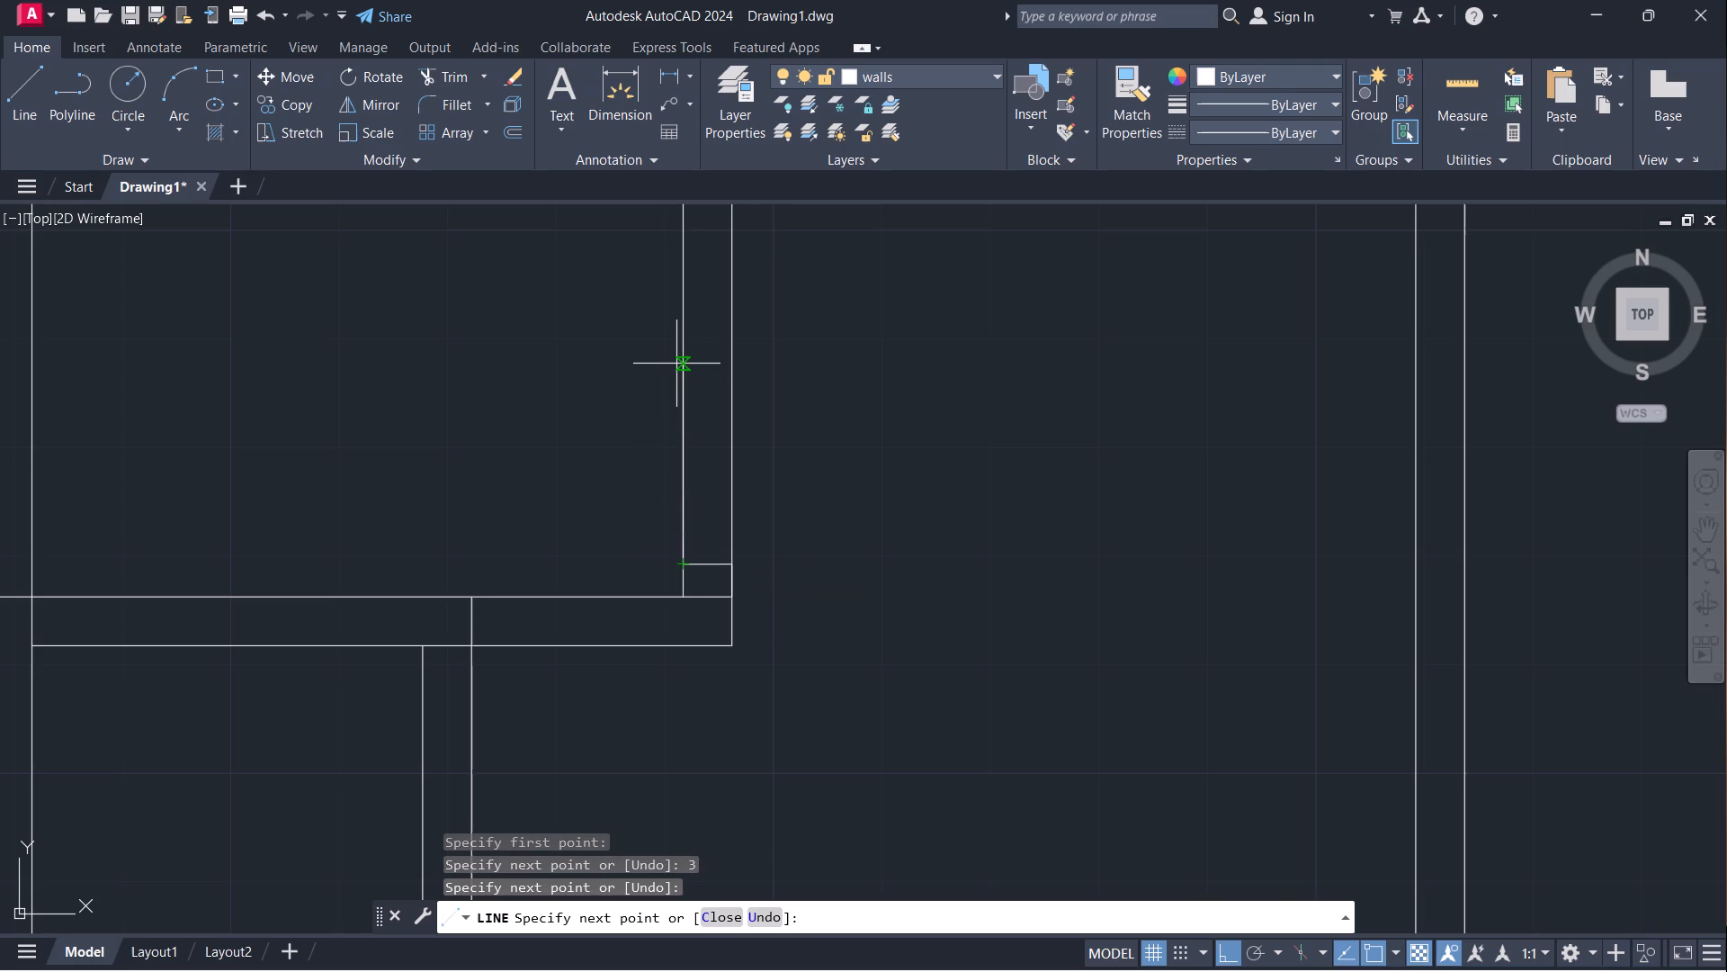
{"action": "scroll", "coordinate": [676, 364], "scroll_direction": "down", "scroll_amount": 1}
{"action": "middle_click_drag", "start_coordinate": [688, 373], "coordinate": [789, 528]}
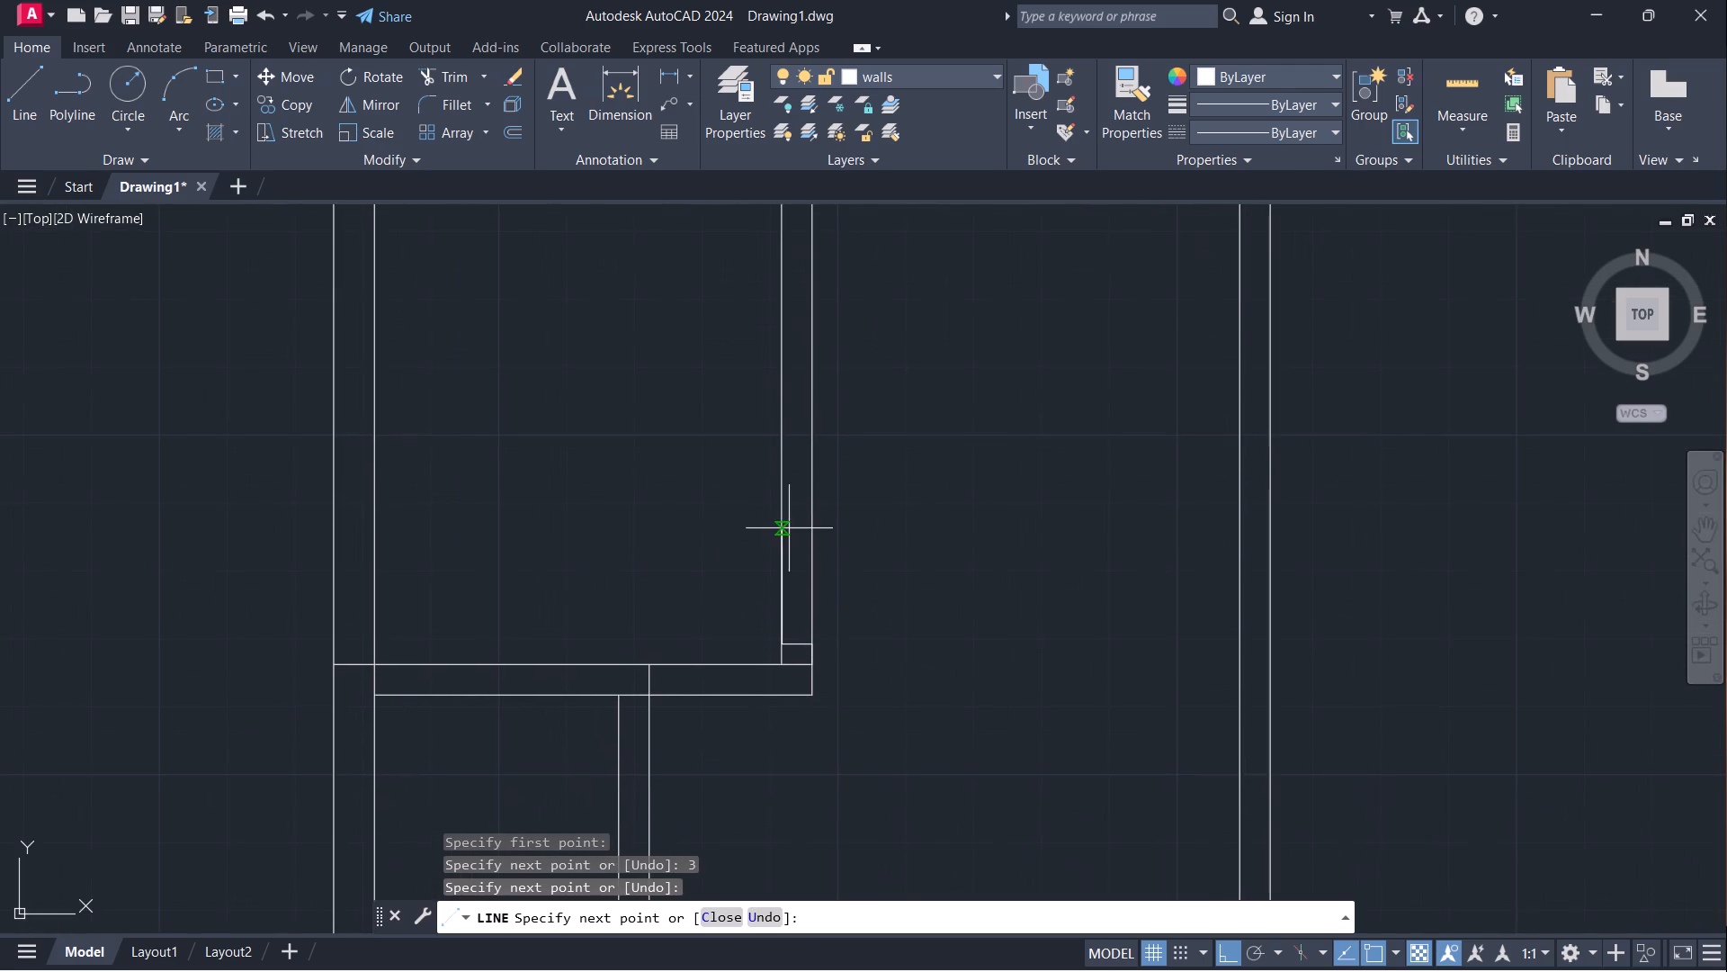
{"action": "type", "text": "2'6\""}
{"action": "key", "text": "Return"}
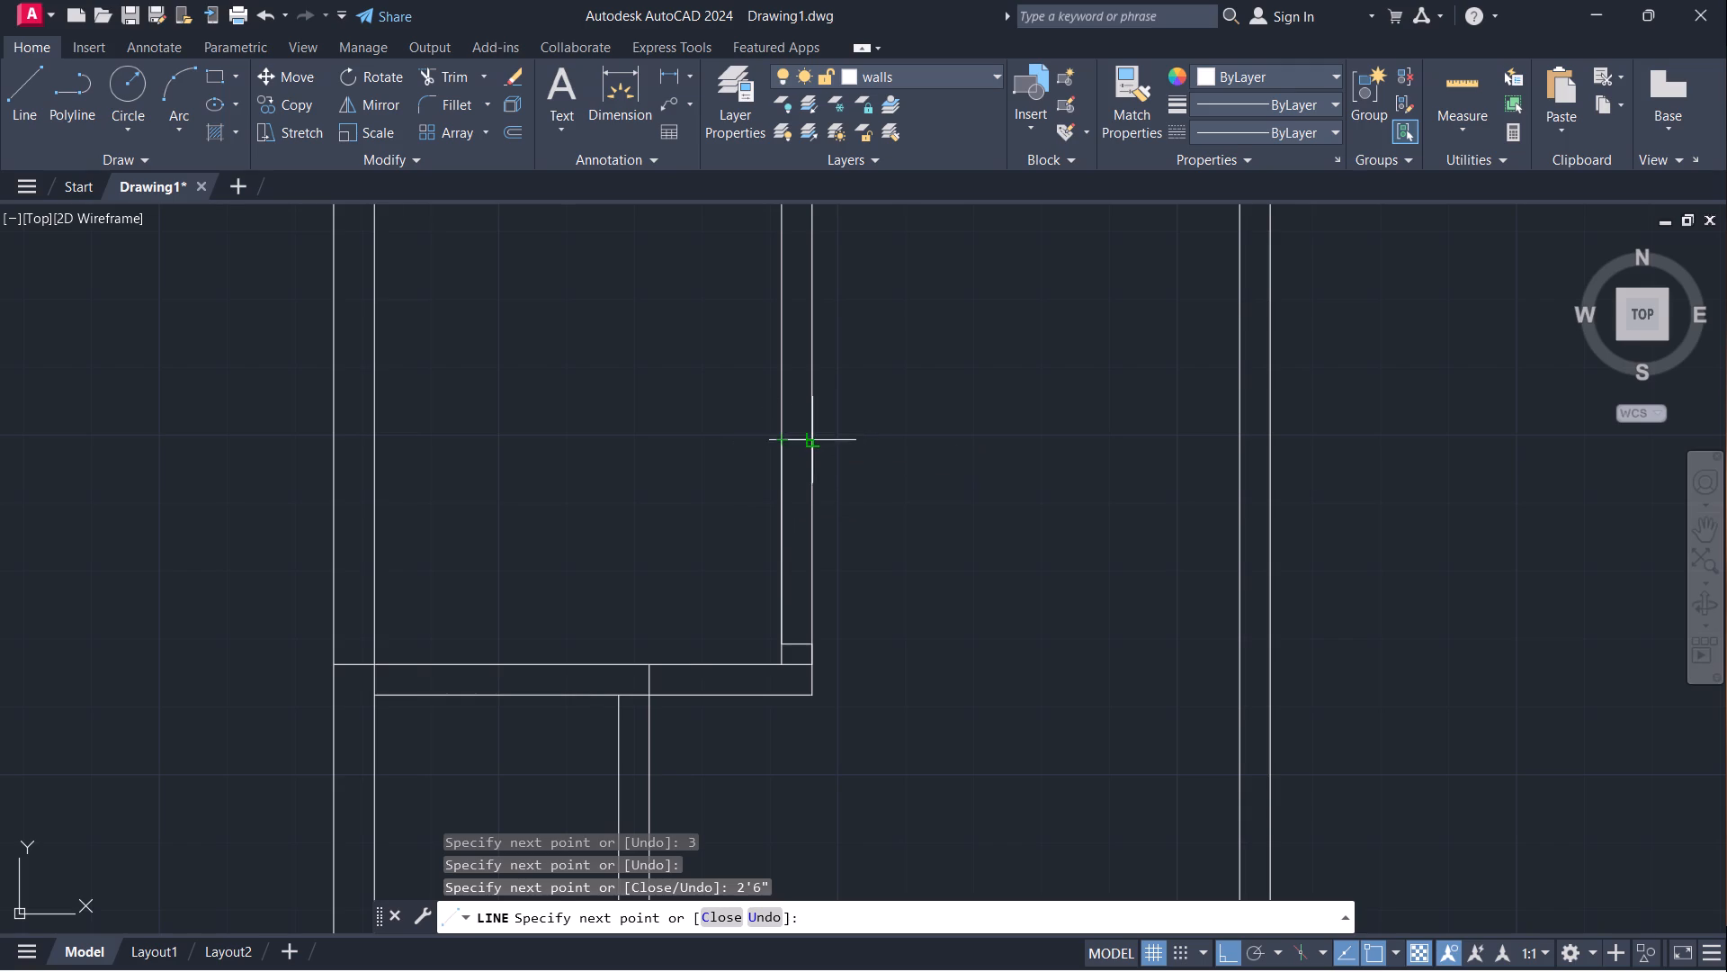
{"action": "left_click", "coordinate": [811, 434]}
{"action": "key", "text": "Escape"}
Draw door jambs across the right wall of the small compartment below it, one 6" above its bottom wall and the other 2' higher.
{"action": "scroll", "coordinate": [993, 565], "scroll_direction": "down", "scroll_amount": 1}
{"action": "middle_click_drag", "start_coordinate": [932, 783], "coordinate": [1005, 669]}
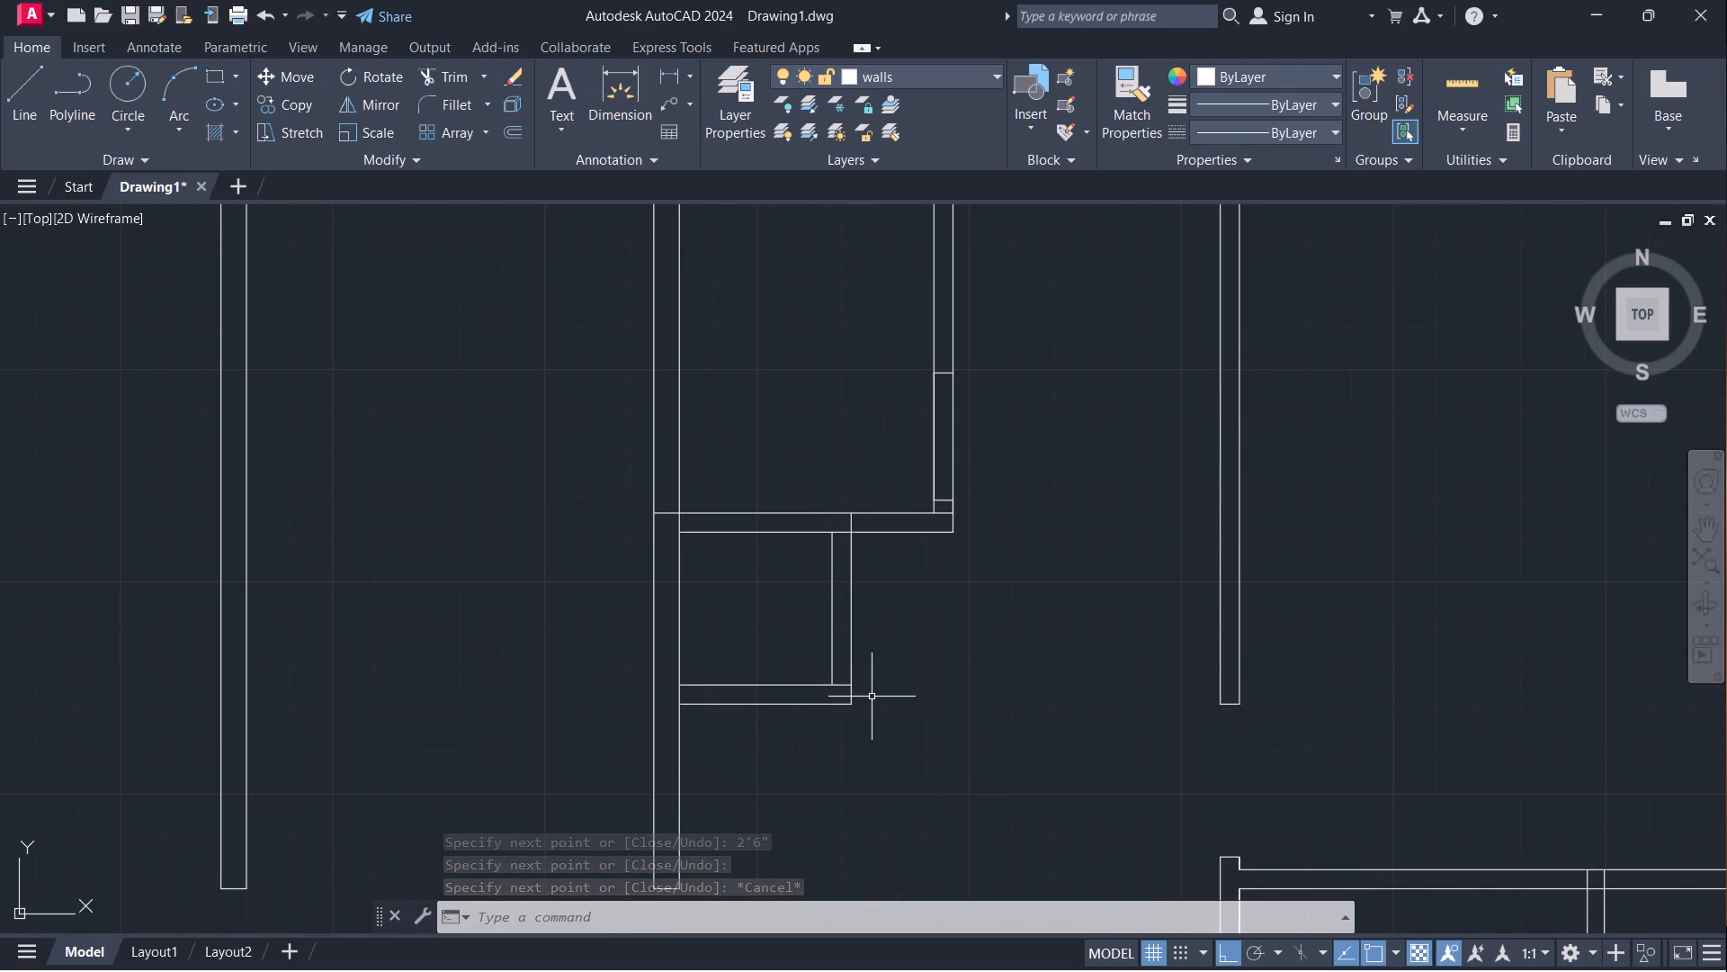
{"action": "key", "text": "l"}
{"action": "key", "text": "Return"}
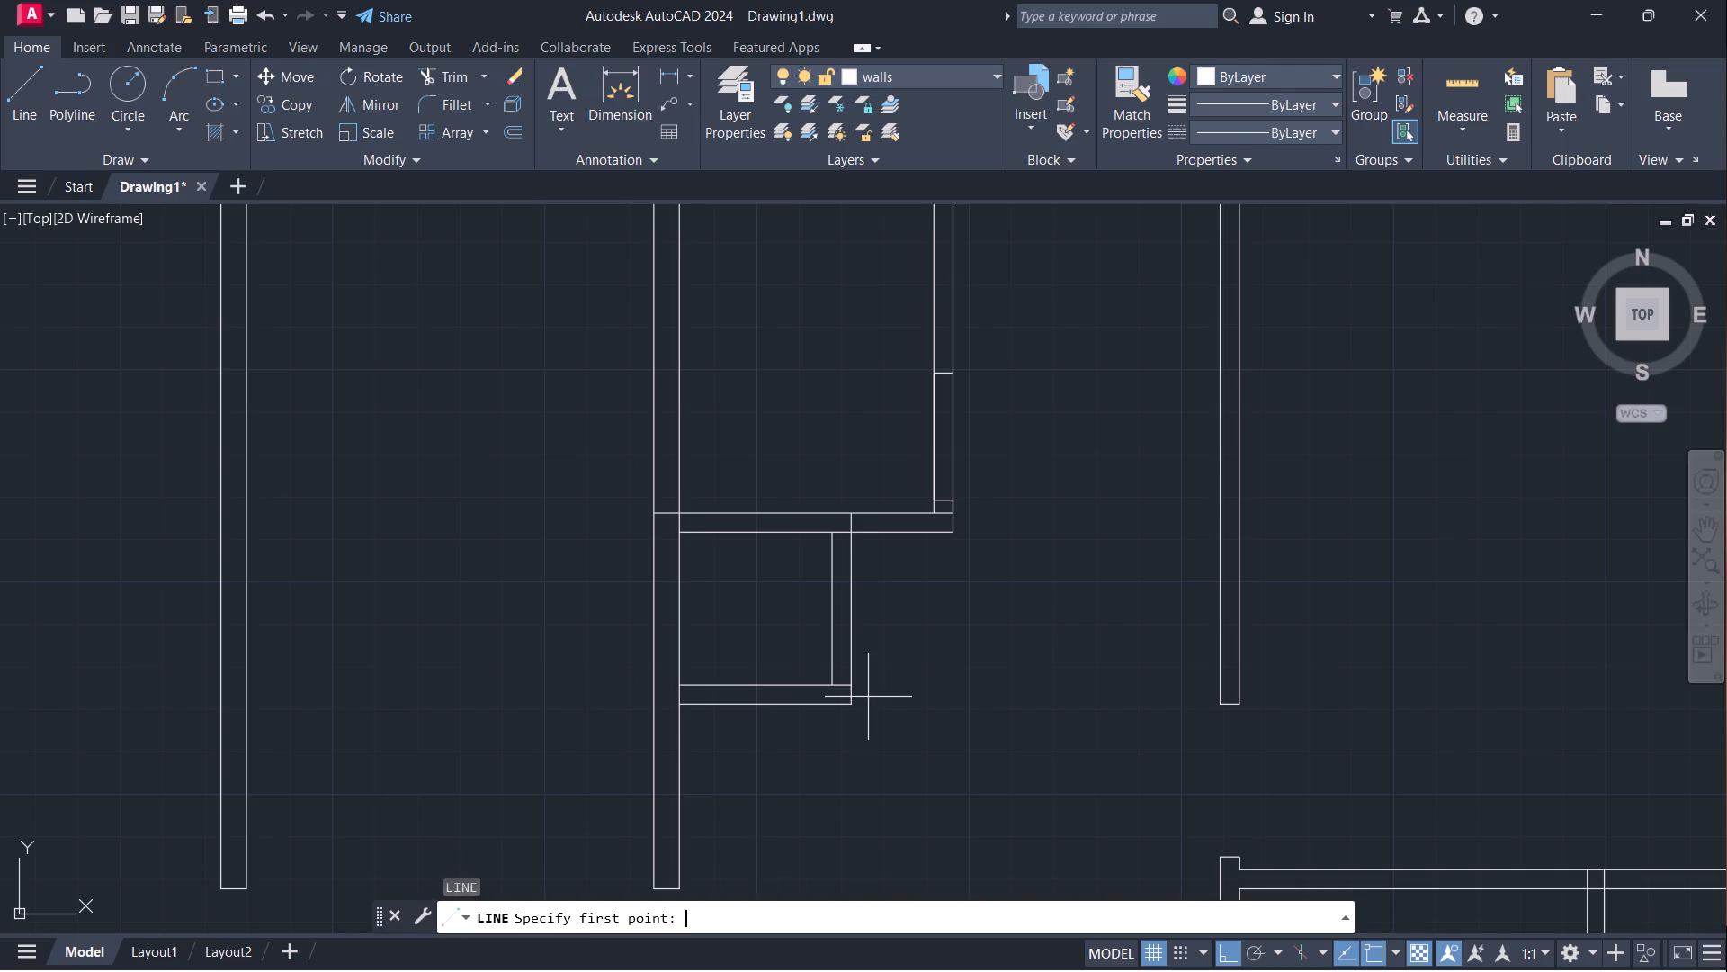
{"action": "left_click", "coordinate": [851, 681]}
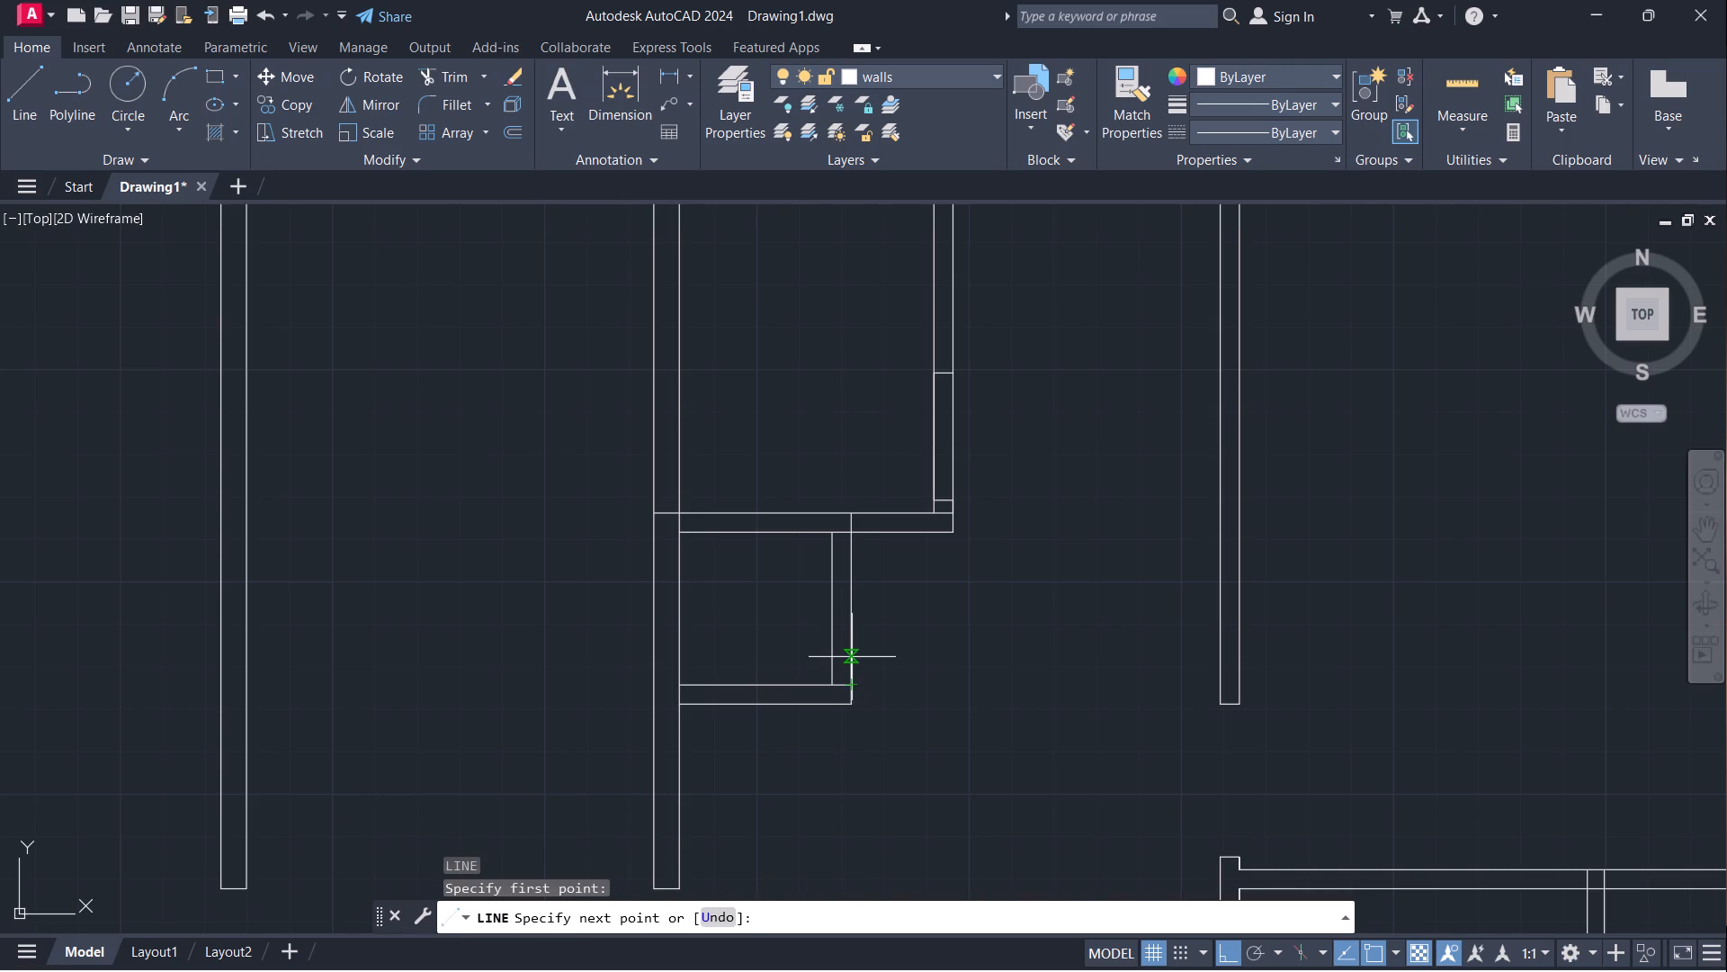
{"action": "key", "text": "6"}
{"action": "key", "text": "shift+quotedbl"}
{"action": "key", "text": "Return"}
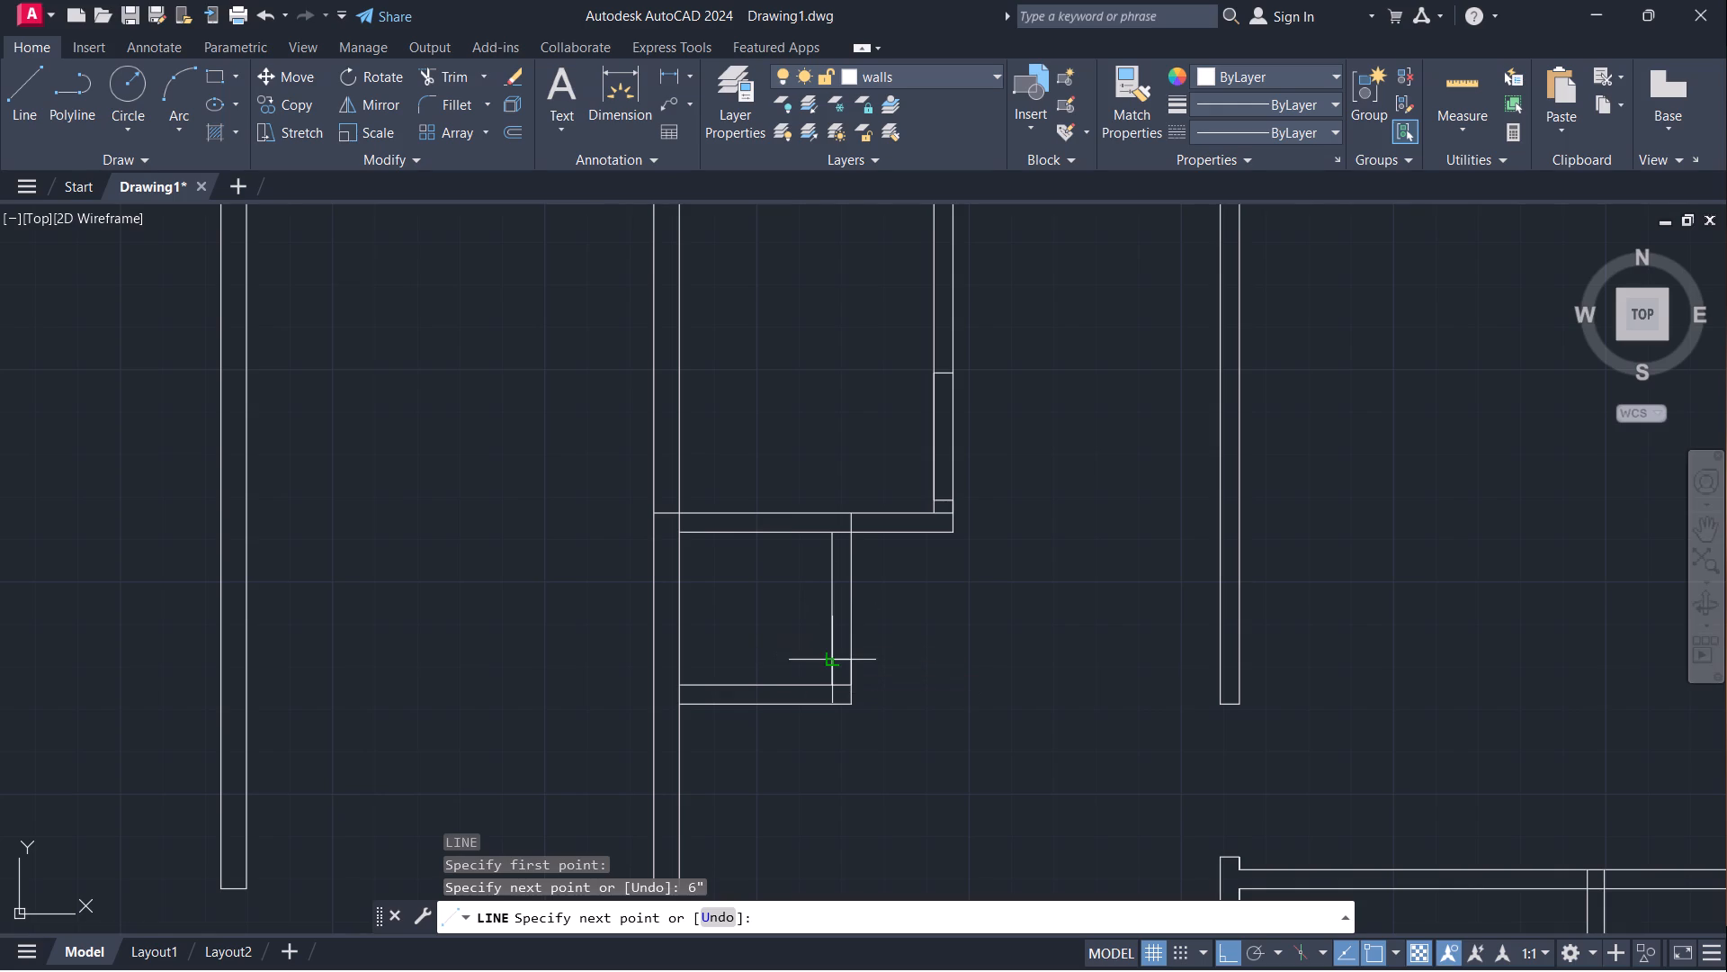
{"action": "left_click", "coordinate": [834, 652]}
{"action": "type", "text": "2'"}
{"action": "key", "text": "Return"}
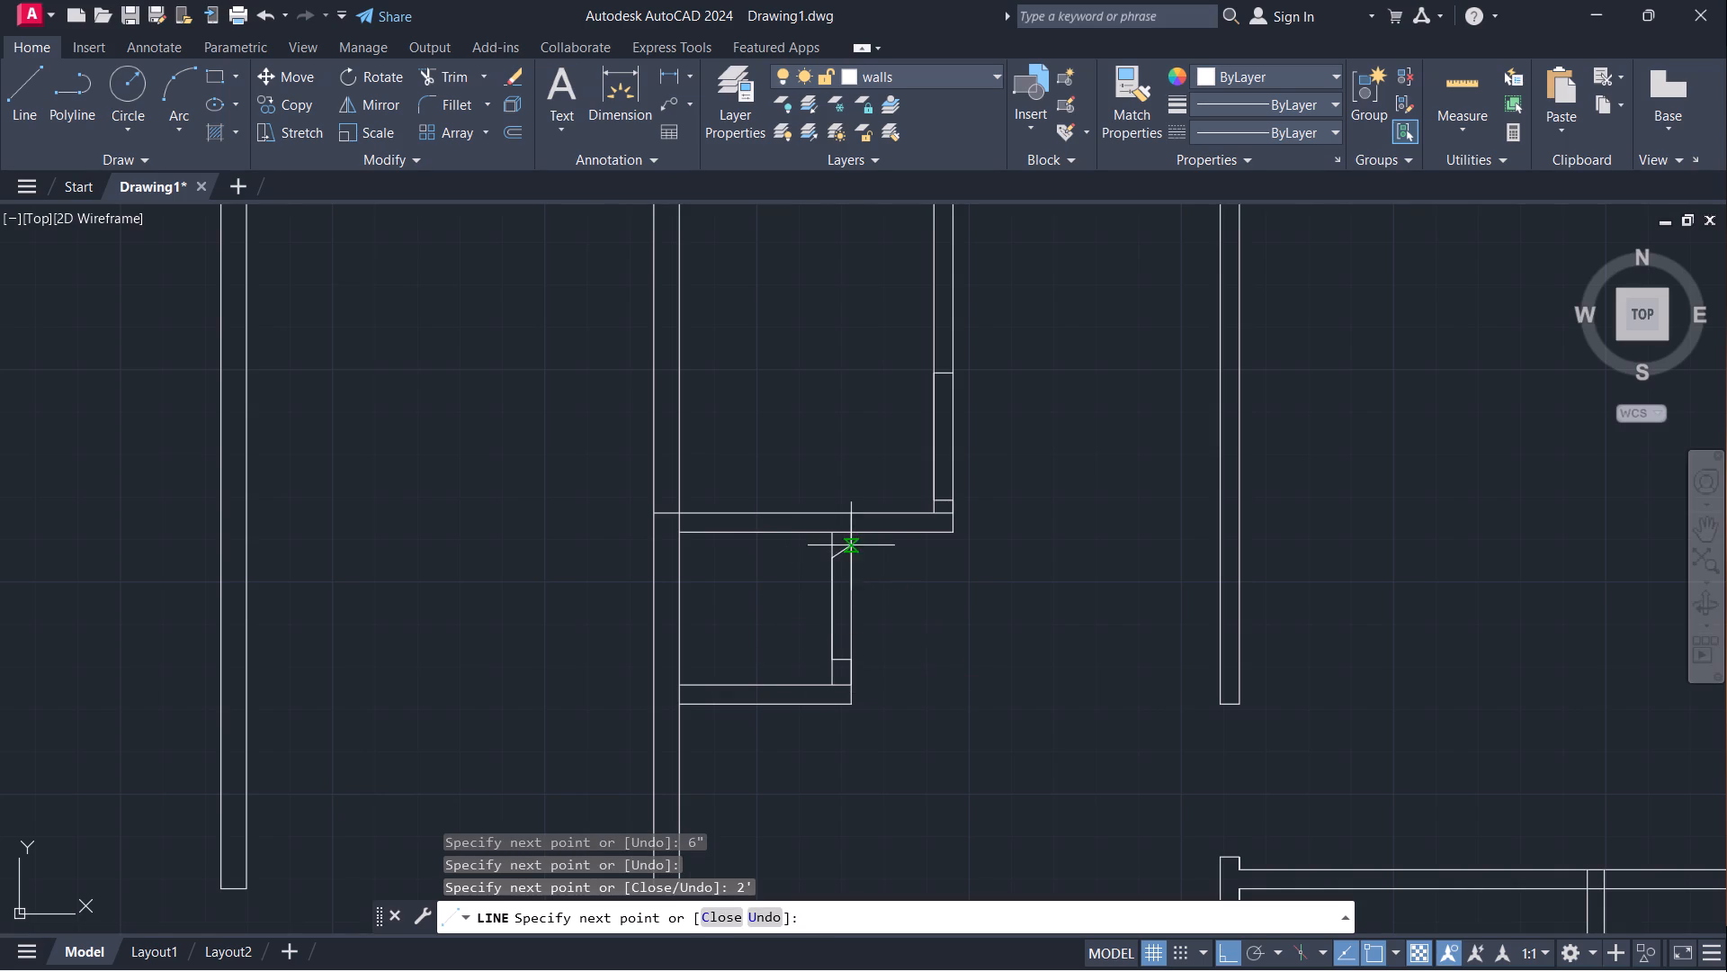
{"action": "left_click", "coordinate": [851, 558]}
{"action": "key", "text": "Escape"}
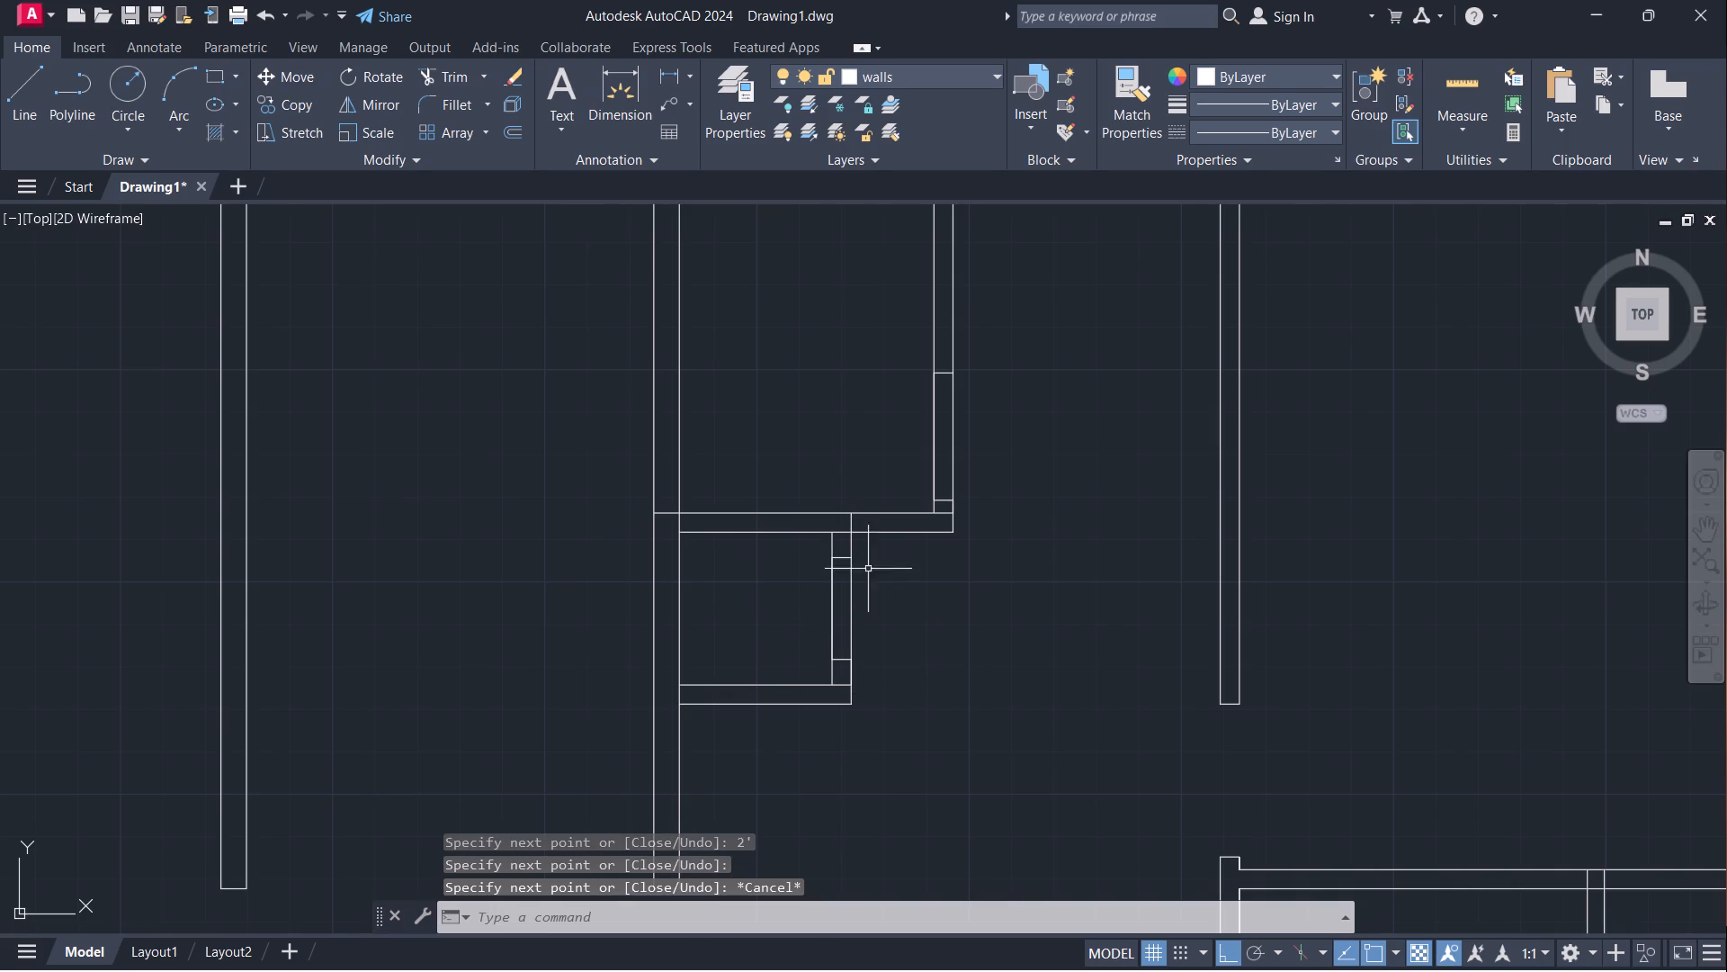
Trim the wall faces between the jambs to open the doorways in the right walls of the small compartment and the larger one above.
{"action": "type", "text": "tr"}
{"action": "key", "text": "Return"}
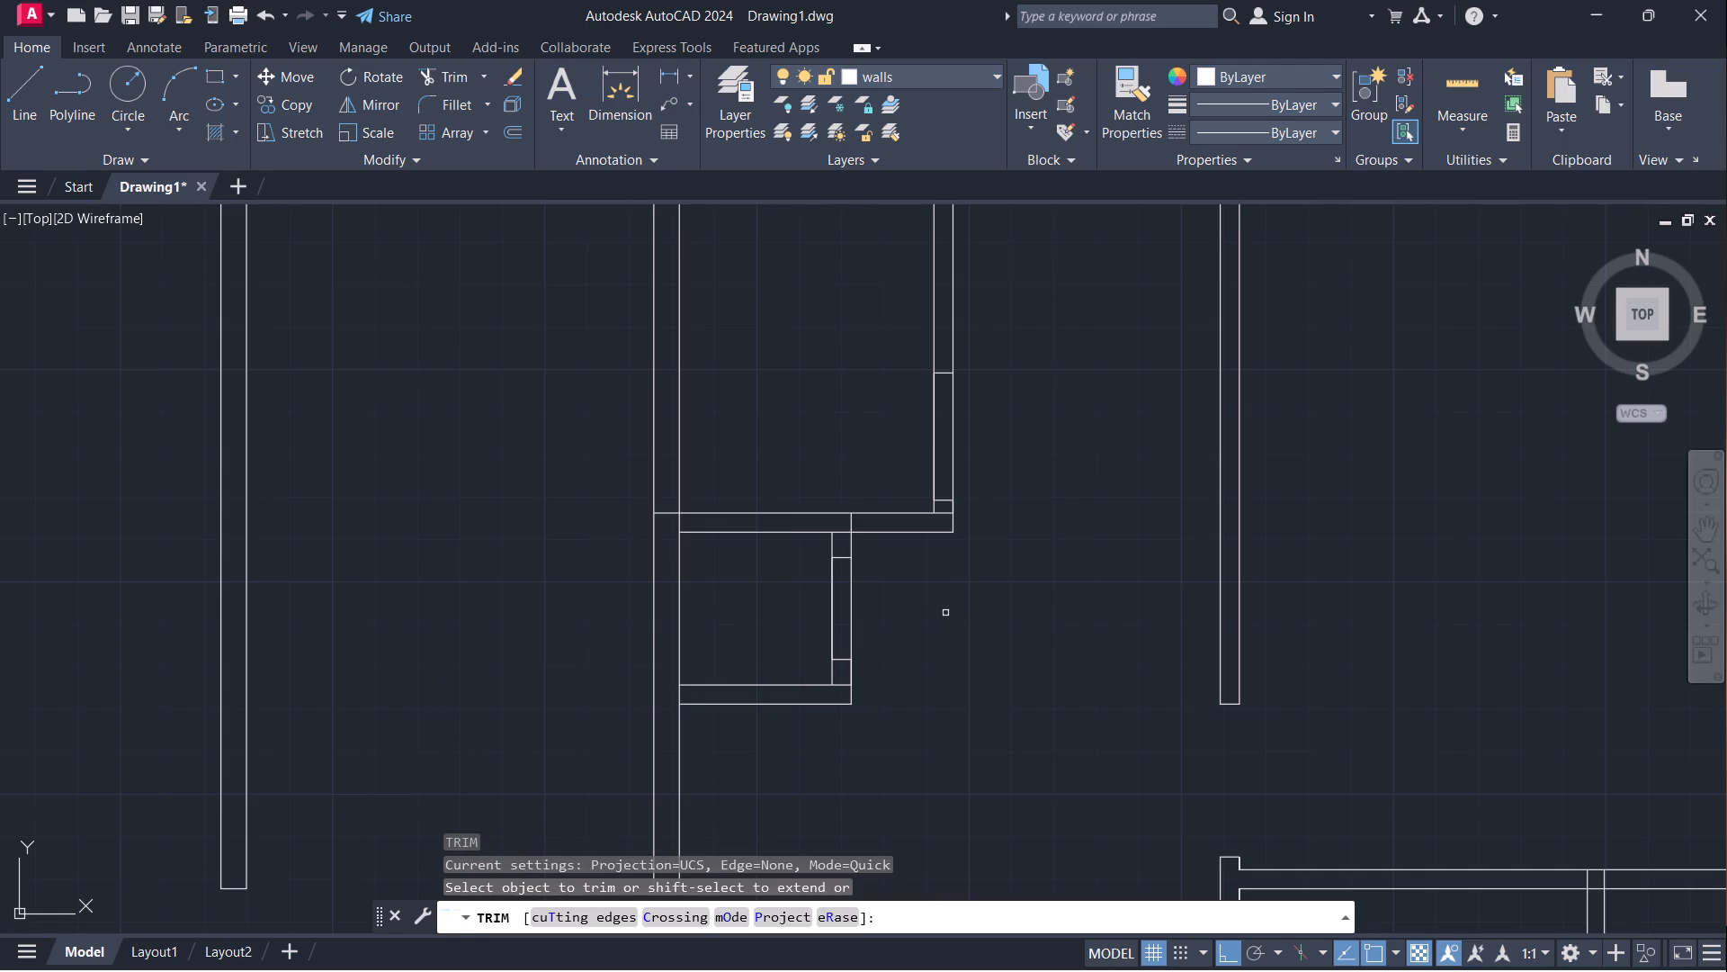
{"action": "left_click_drag", "start_coordinate": [892, 602], "coordinate": [811, 607]}
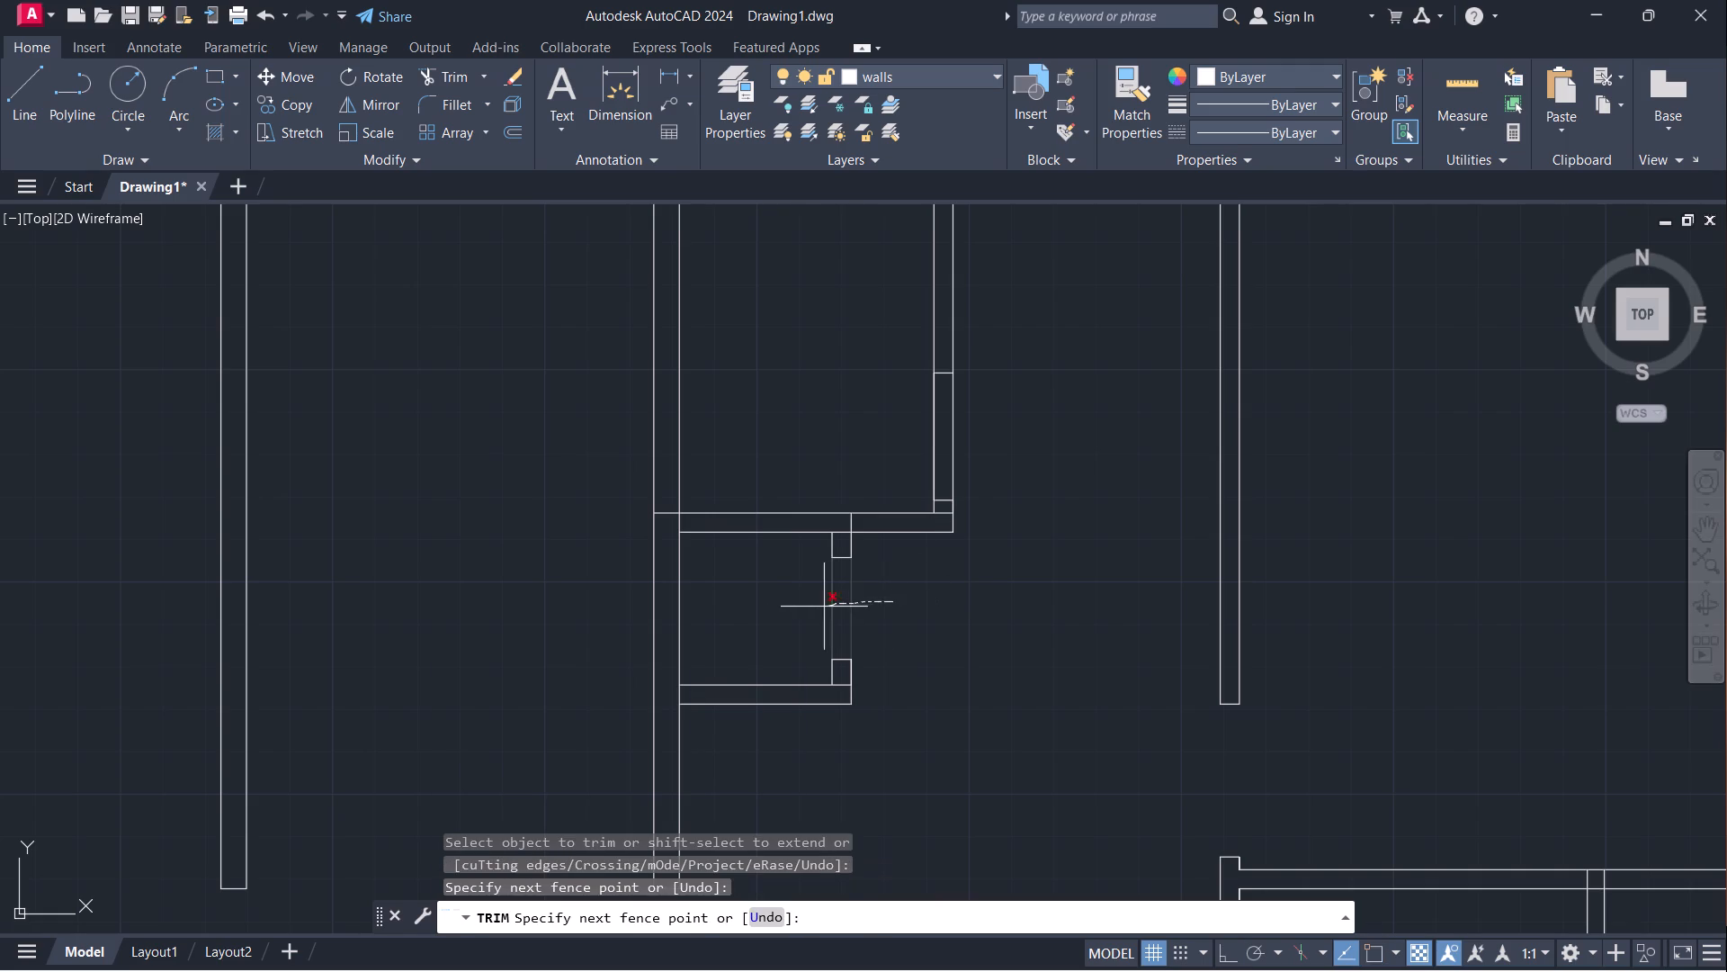
{"action": "left_click_drag", "start_coordinate": [811, 607], "coordinate": [810, 607]}
{"action": "left_click_drag", "start_coordinate": [993, 421], "coordinate": [879, 445]}
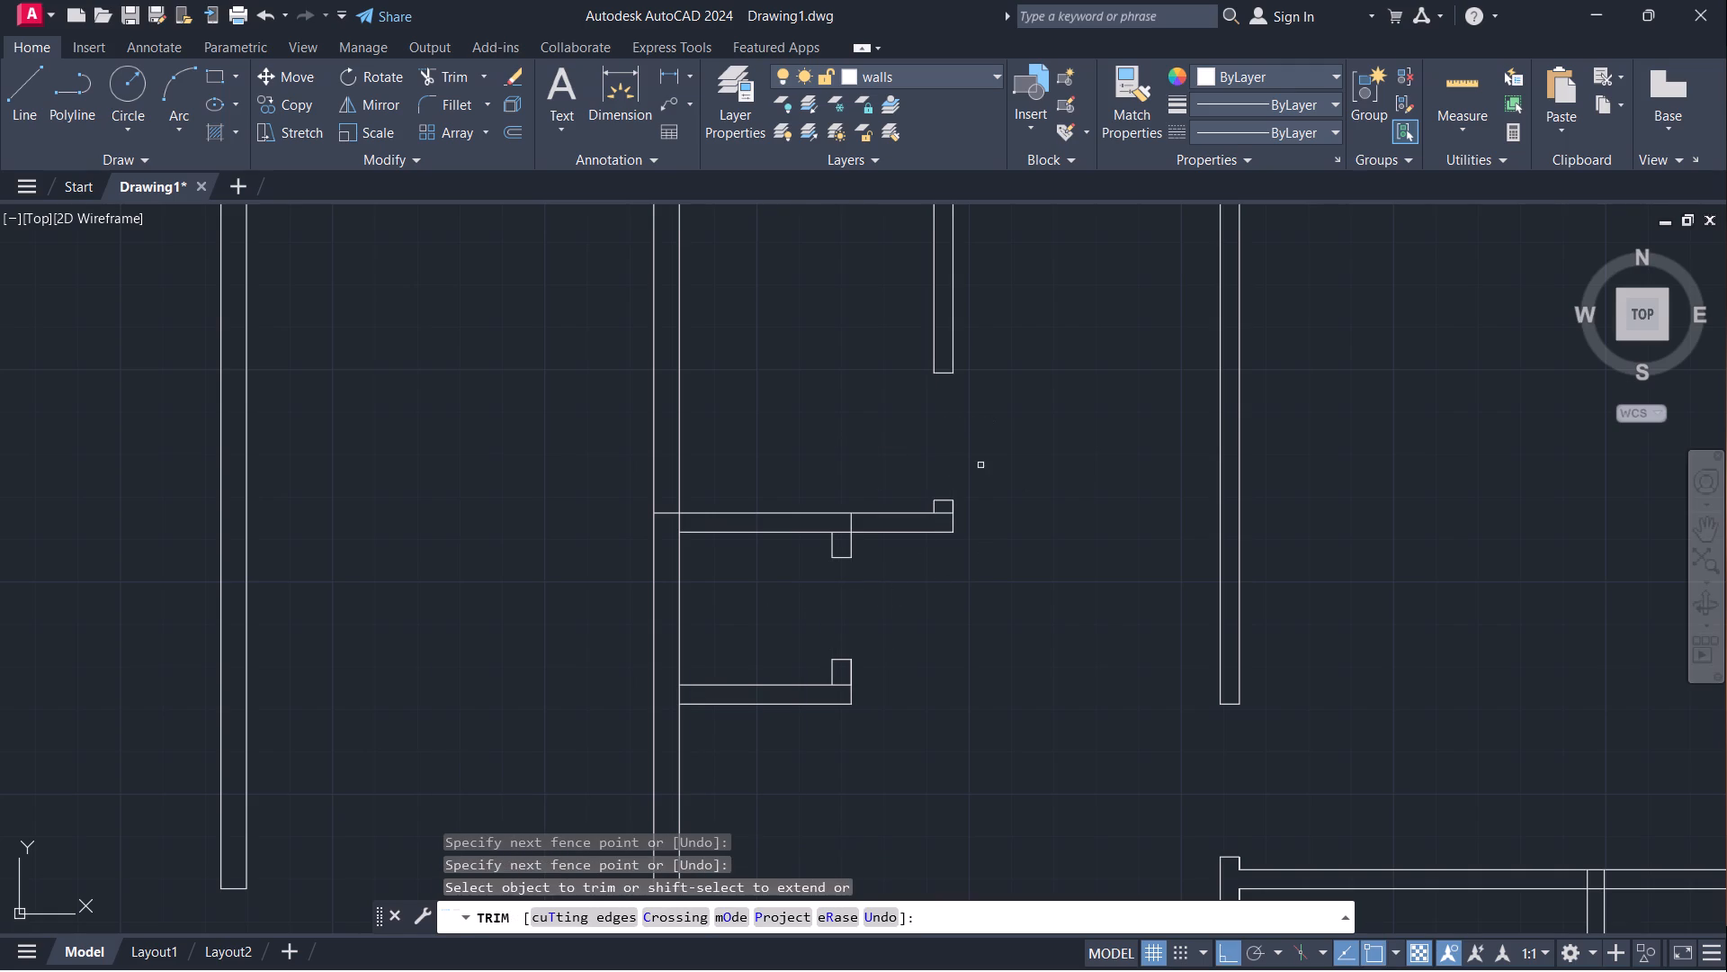
Trim the leftover line segments where the door jamb stubs meet the walls of the right unit's two top-left compartments.
{"action": "key", "text": "Escape"}
{"action": "scroll", "coordinate": [1096, 573], "scroll_direction": "down", "scroll_amount": 2}
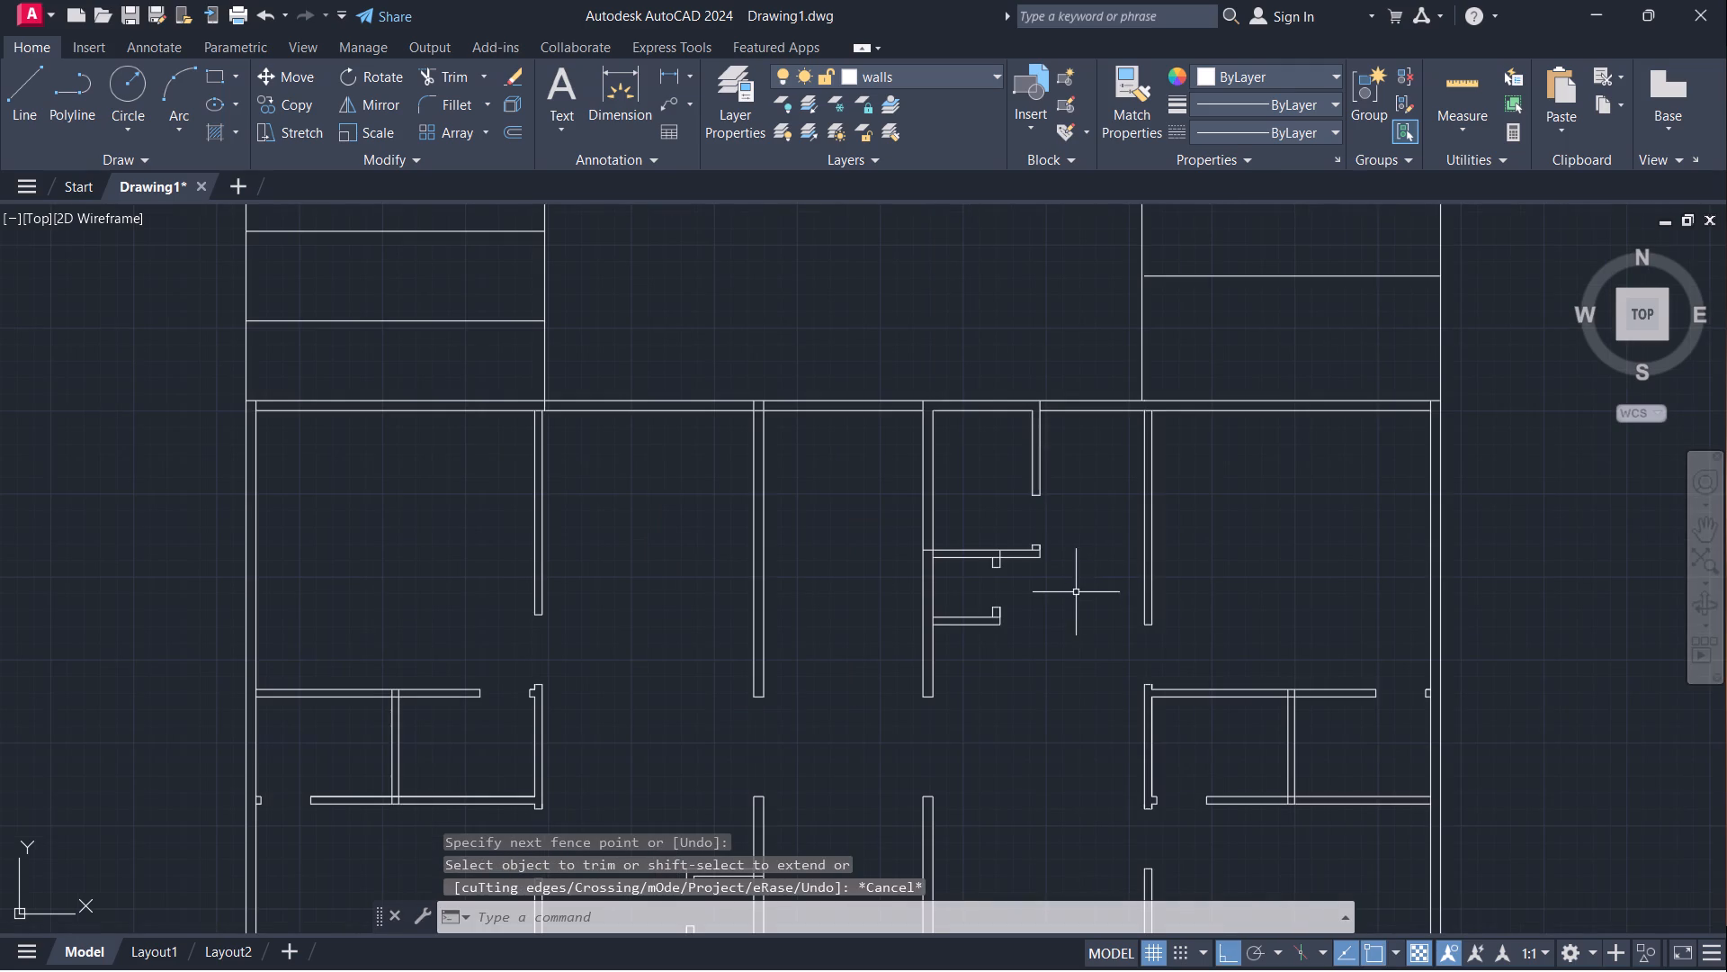
{"action": "middle_click_drag", "start_coordinate": [1299, 625], "coordinate": [1295, 322]}
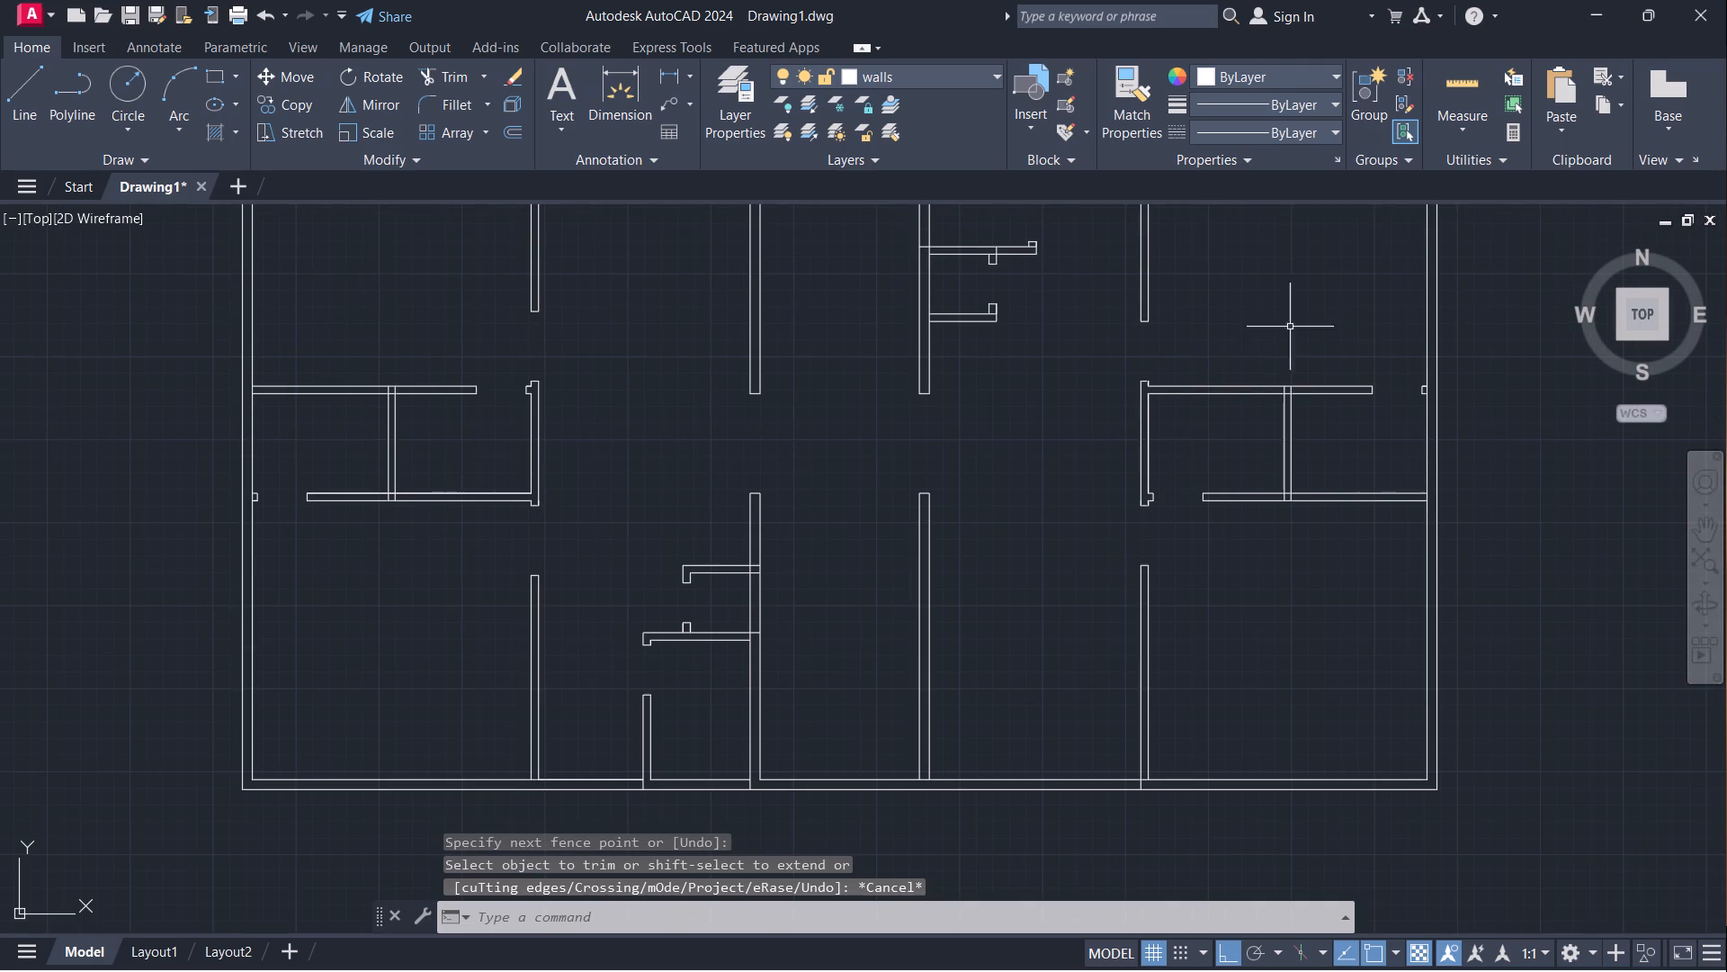
{"action": "middle_click_drag", "start_coordinate": [1069, 547], "coordinate": [1130, 706]}
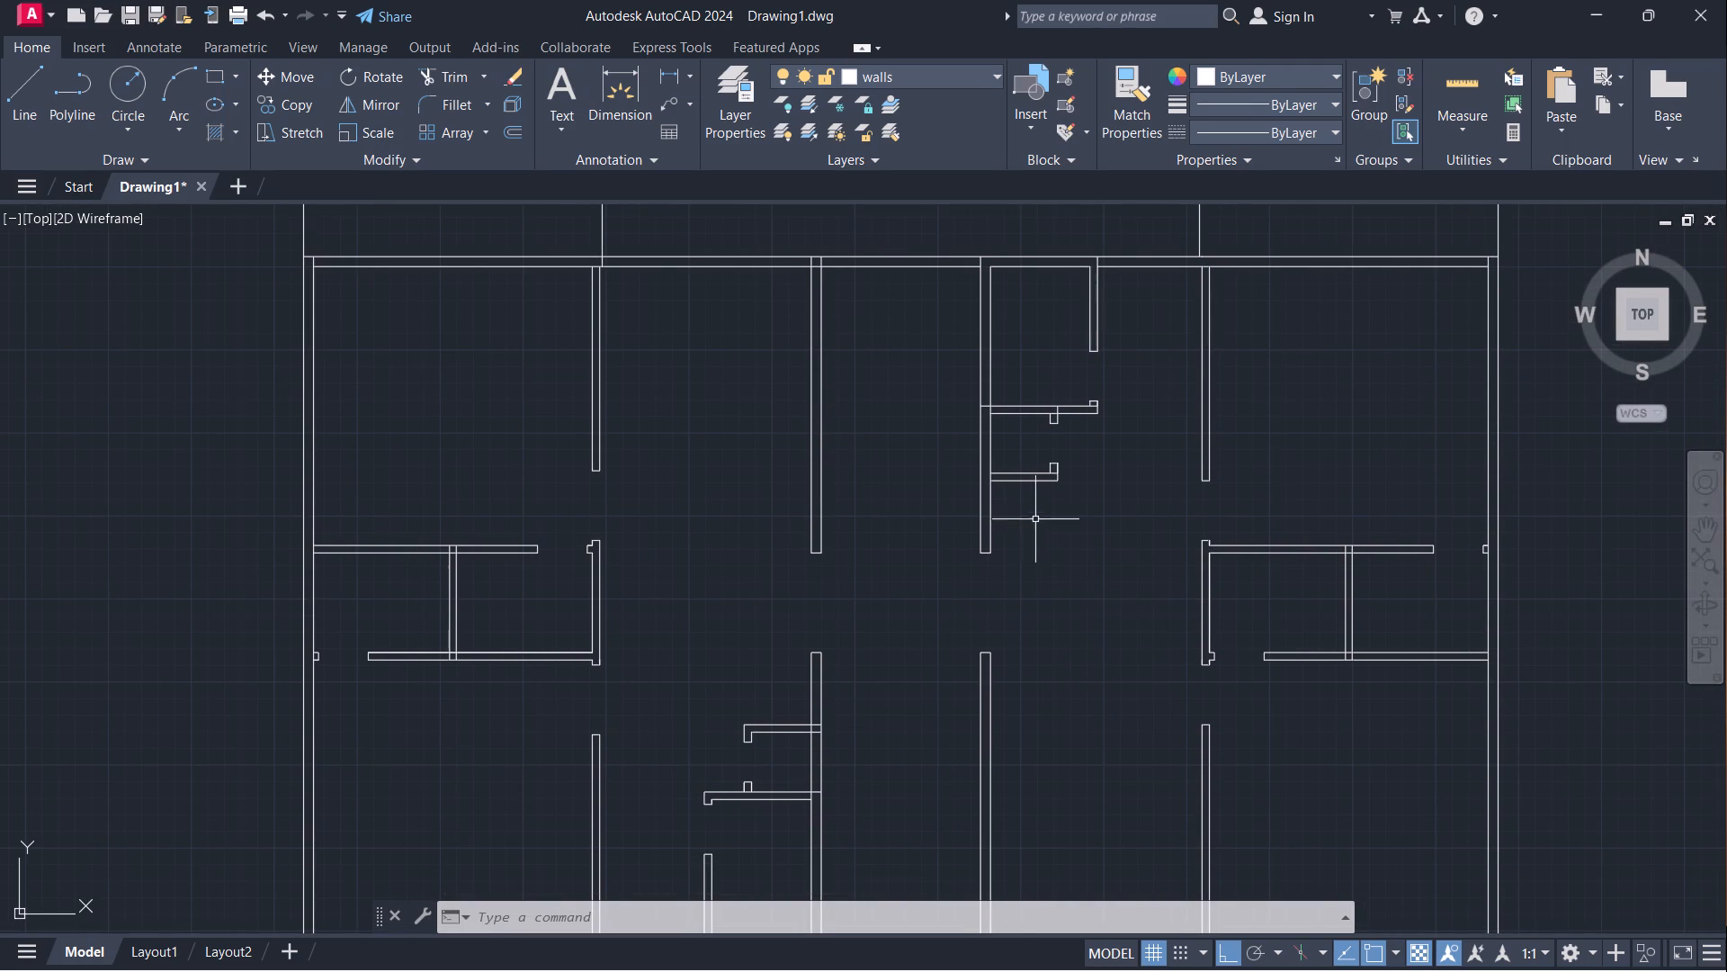
{"action": "scroll", "coordinate": [1049, 389], "scroll_direction": "up", "scroll_amount": 4}
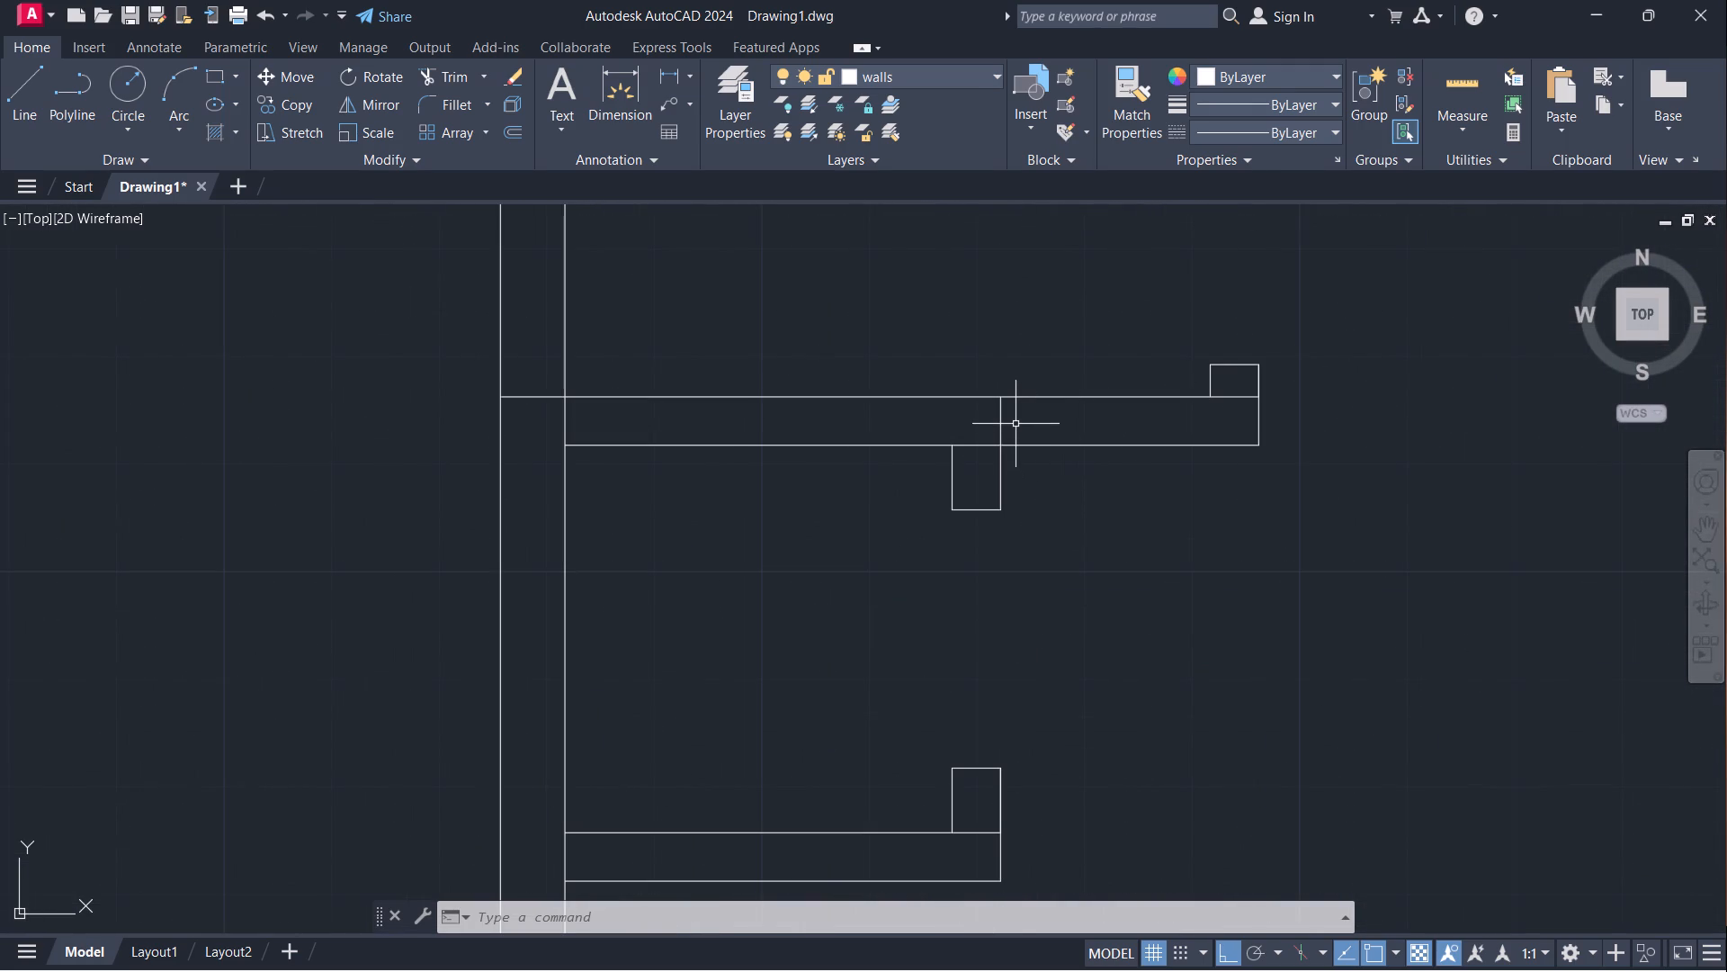
{"action": "left_click_drag", "start_coordinate": [1010, 422], "coordinate": [975, 459]}
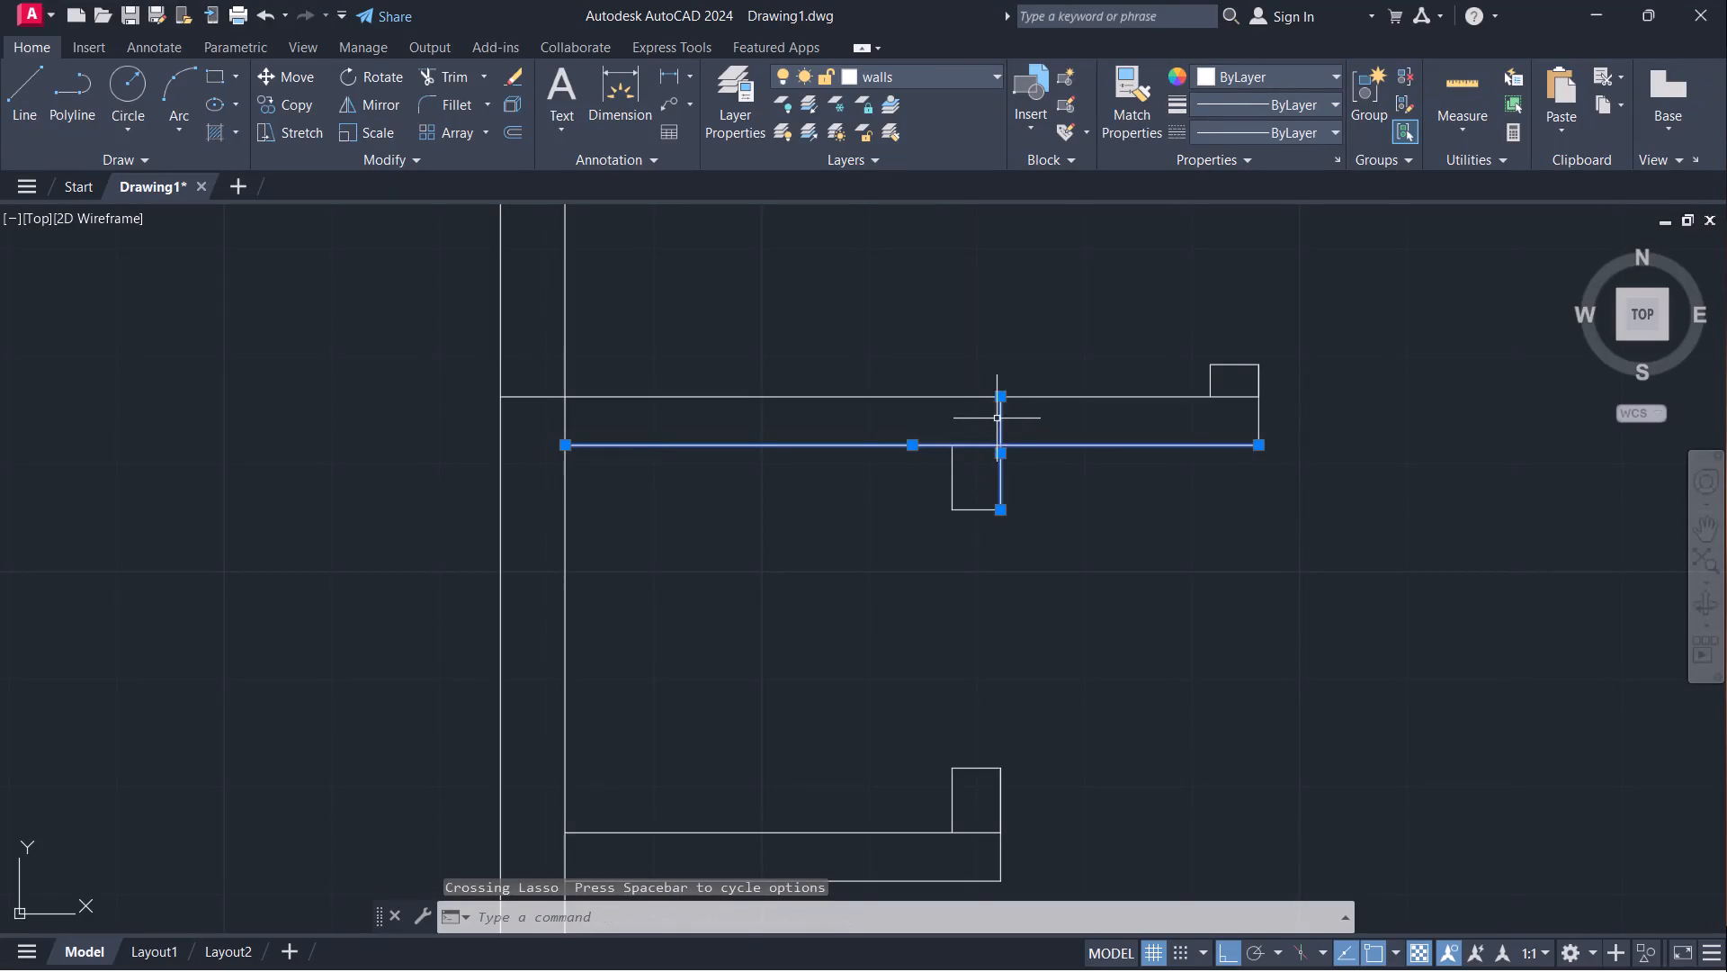
{"action": "key", "text": "Escape"}
{"action": "type", "text": "tr"}
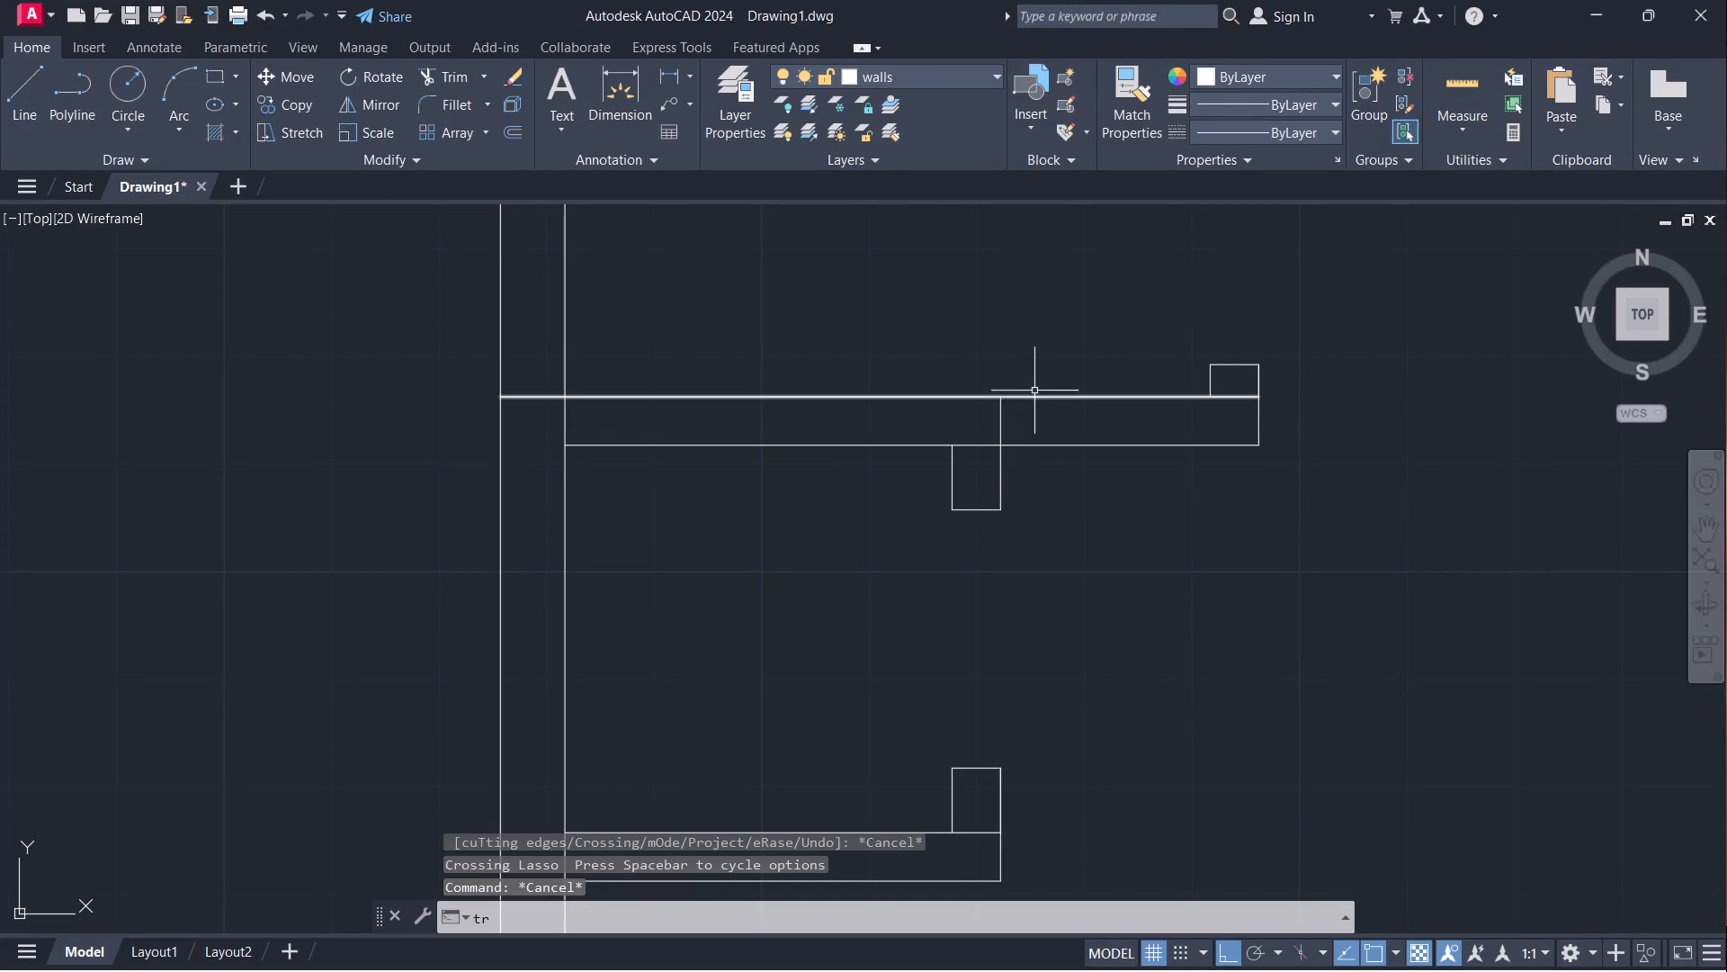
{"action": "key", "text": "Return"}
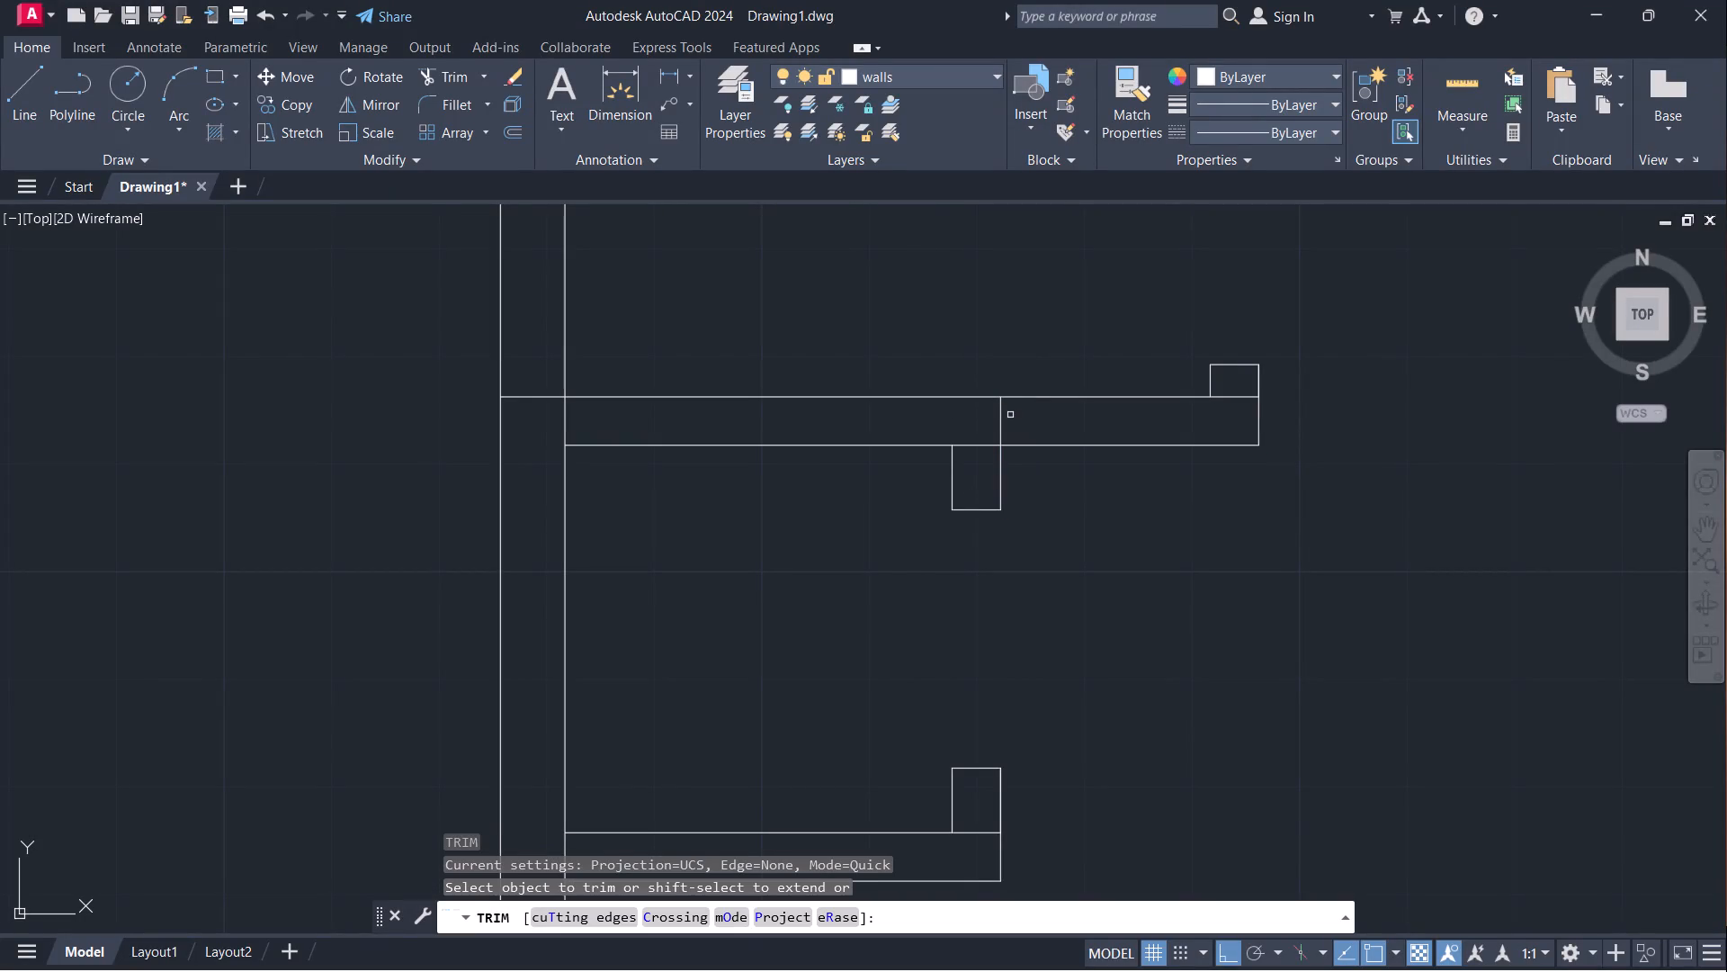
{"action": "left_click_drag", "start_coordinate": [1010, 415], "coordinate": [983, 457]}
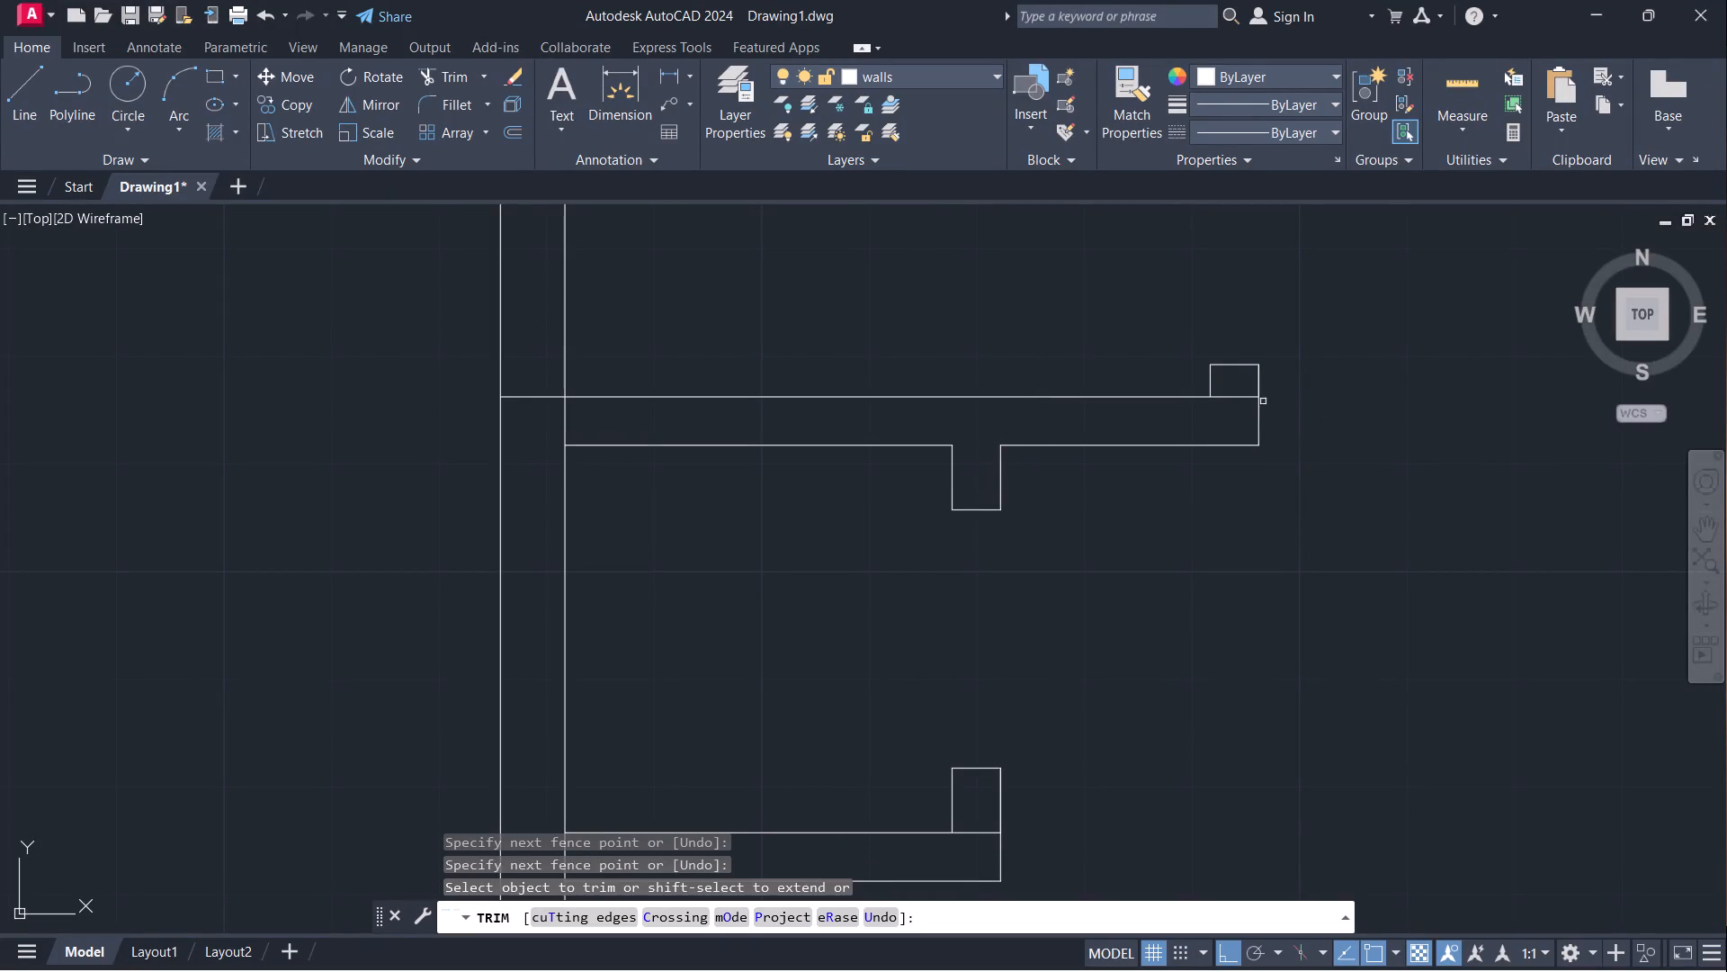
{"action": "left_click", "coordinate": [1237, 394]}
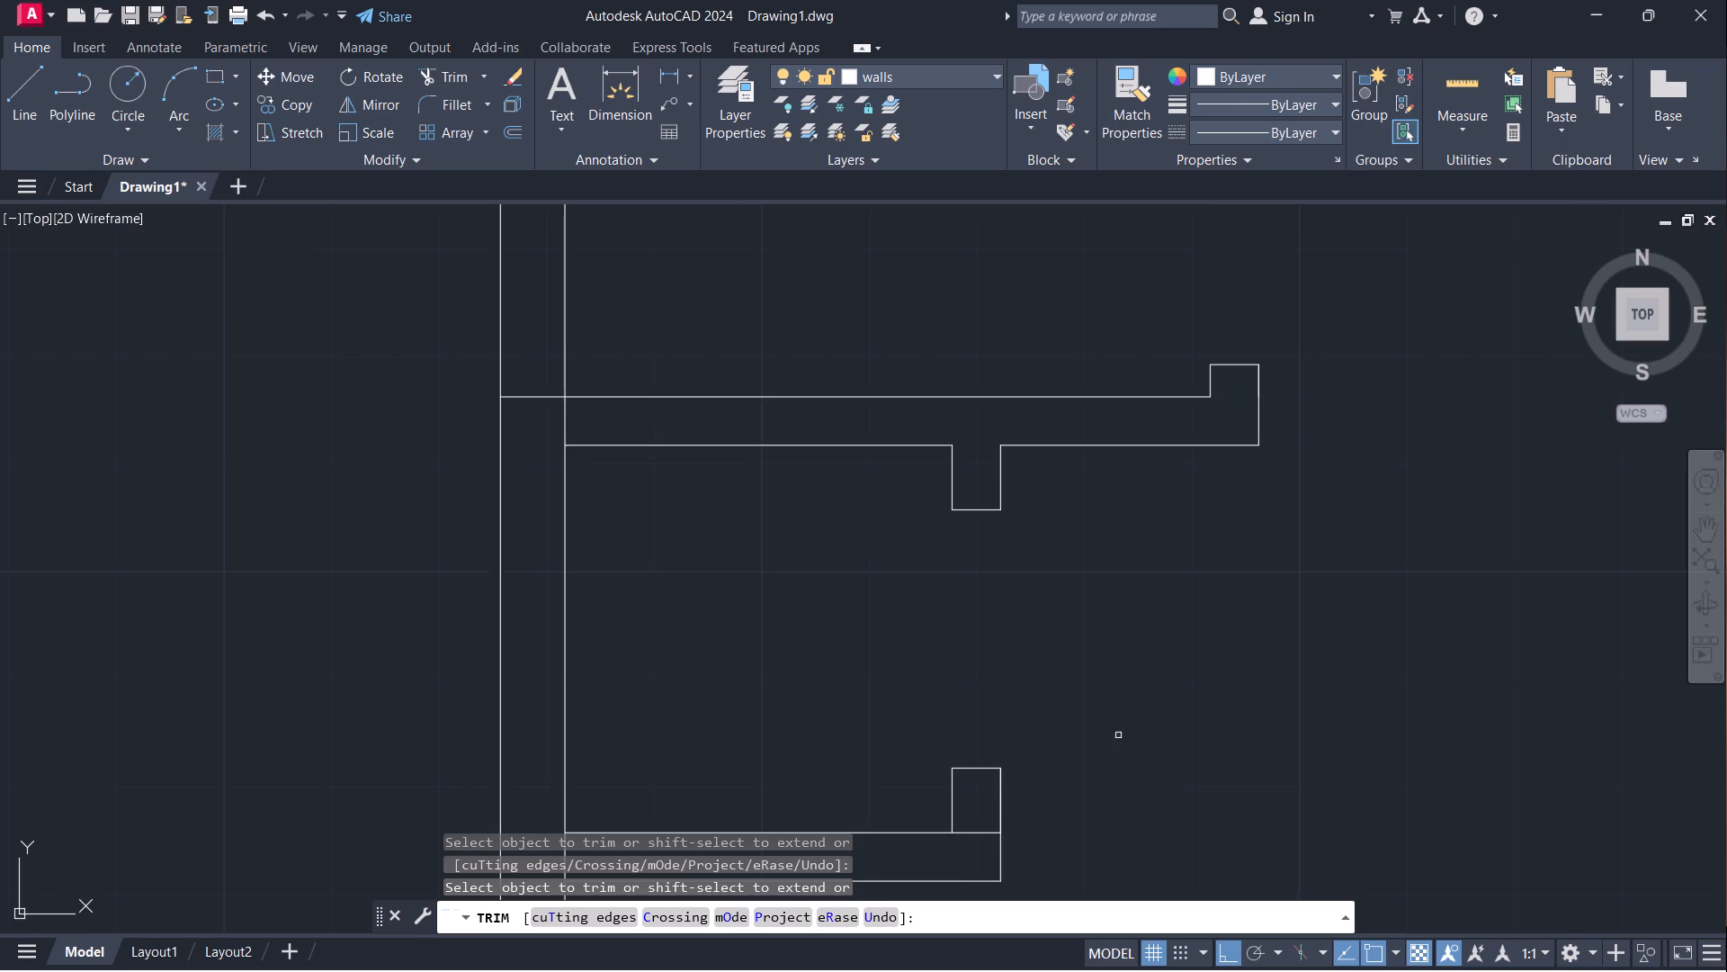
{"action": "scroll", "coordinate": [1115, 746], "scroll_direction": "down", "scroll_amount": 1}
{"action": "middle_click_drag", "start_coordinate": [1115, 746], "coordinate": [1230, 575]}
{"action": "left_click", "coordinate": [1141, 630]}
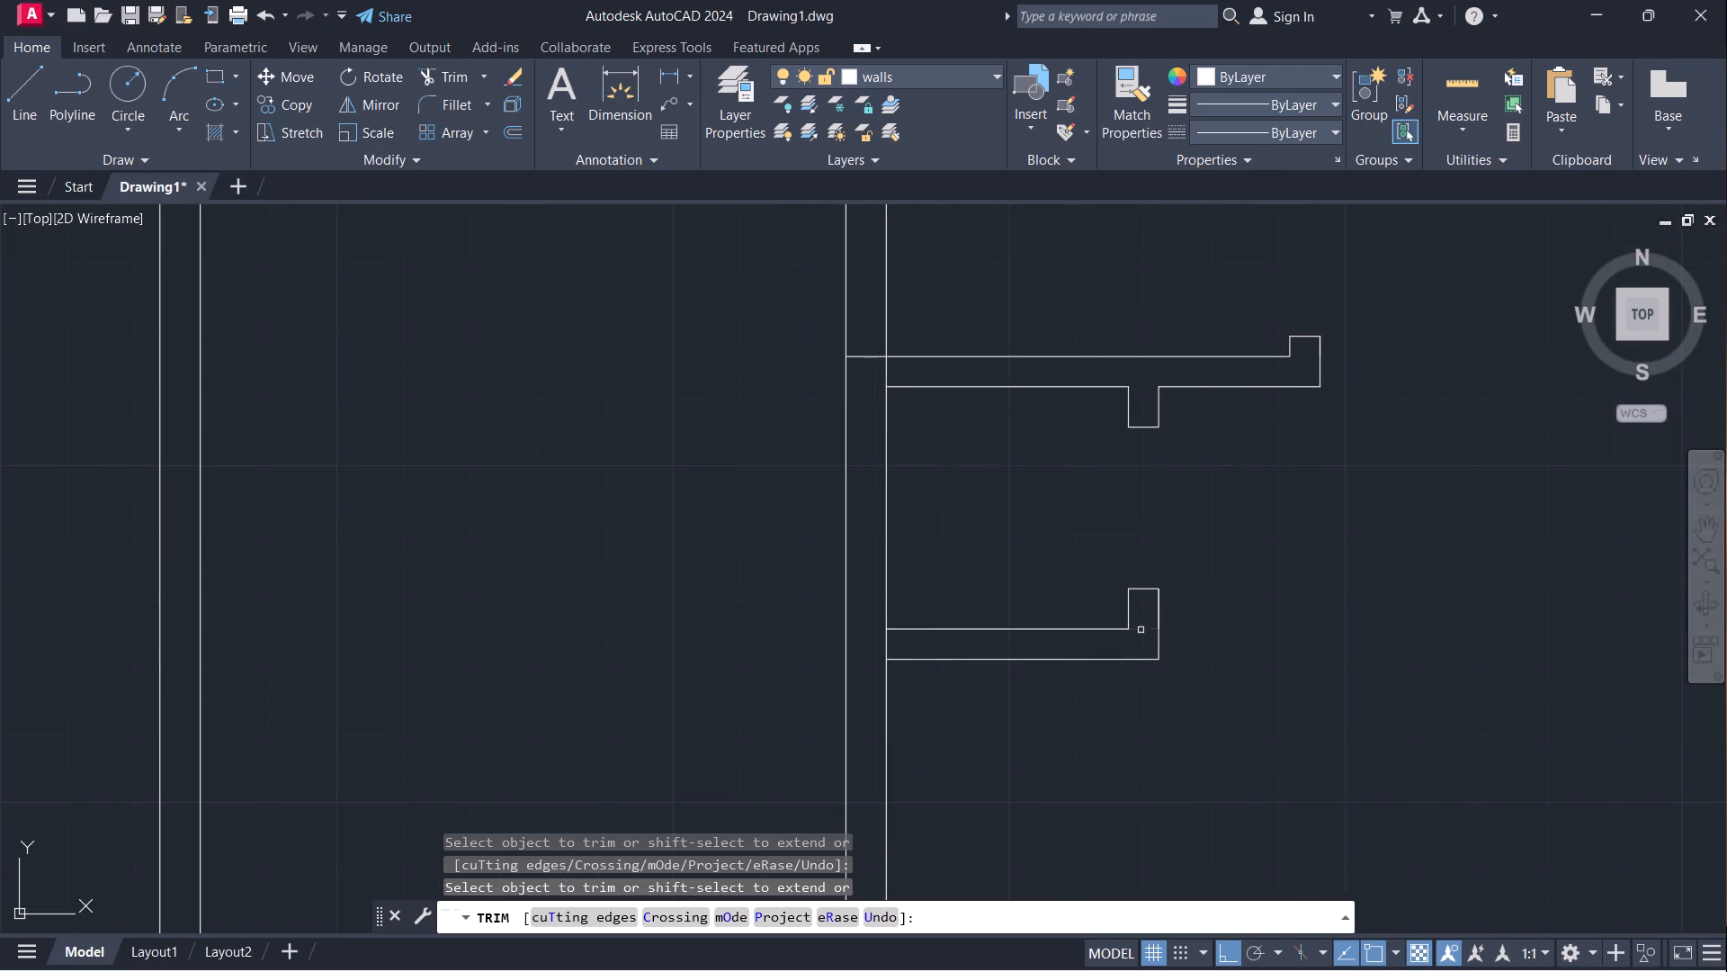
Extend the corridor-side face of the right corridor wall down to the building's outer bottom wall line.
{"action": "scroll", "coordinate": [1204, 537], "scroll_direction": "down", "scroll_amount": 2}
{"action": "middle_click_drag", "start_coordinate": [1221, 525], "coordinate": [1082, 581]}
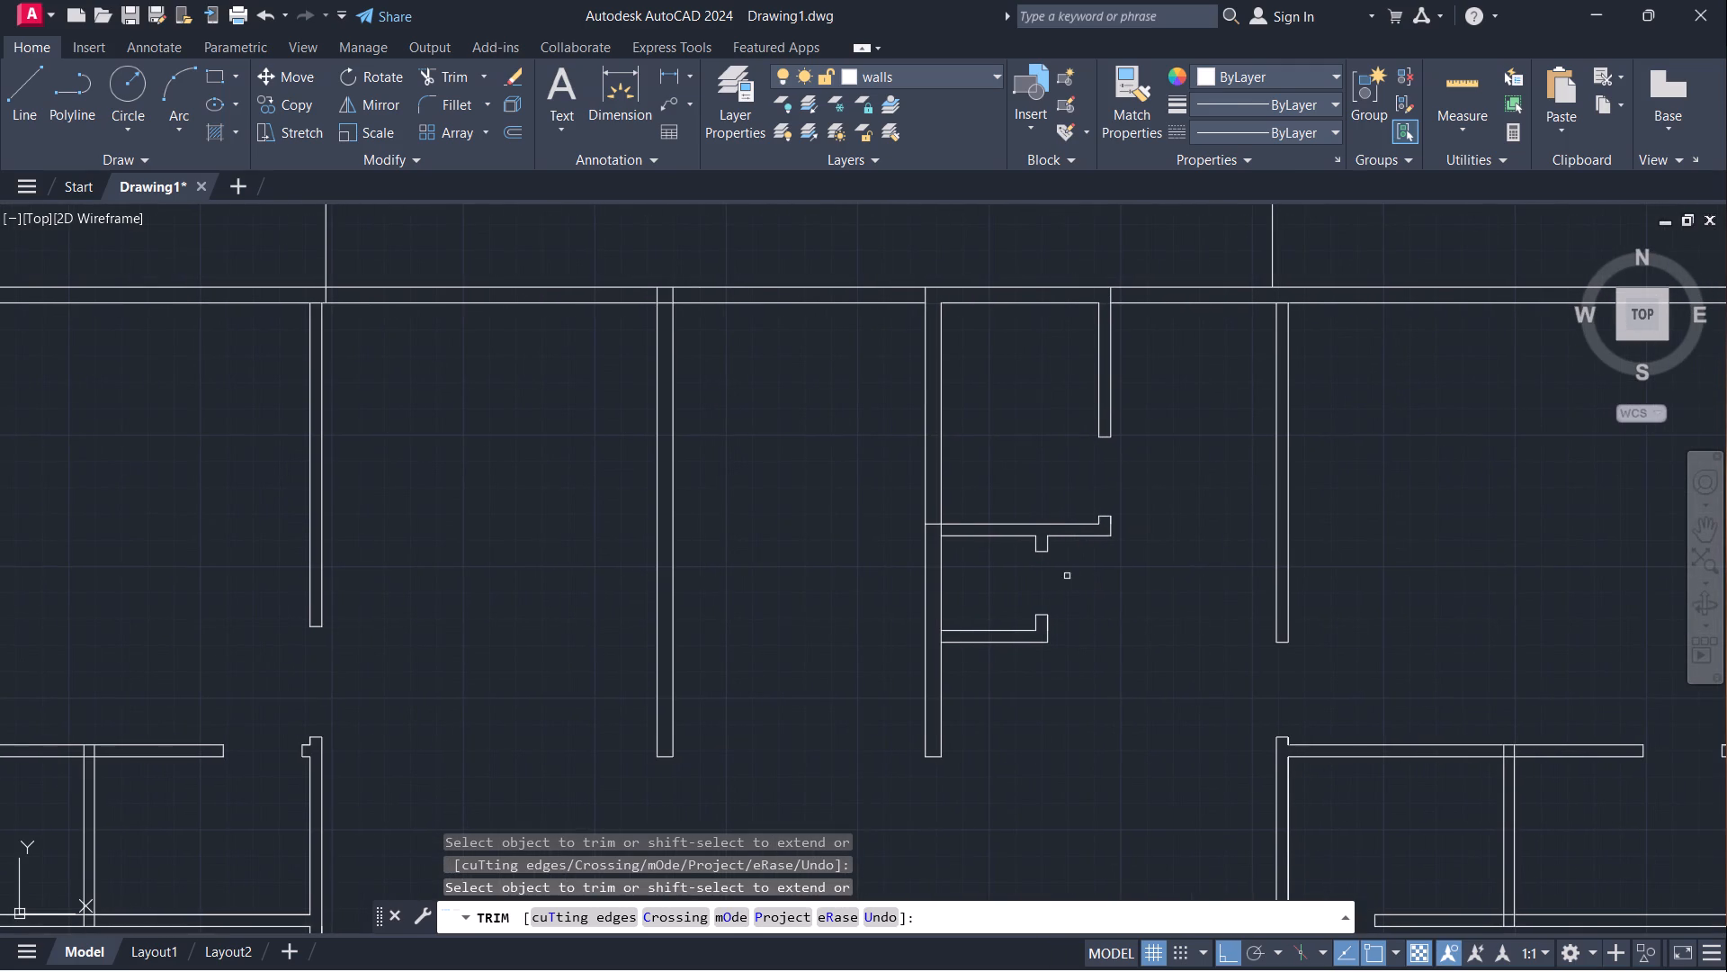
{"action": "scroll", "coordinate": [1166, 523], "scroll_direction": "down", "scroll_amount": 1}
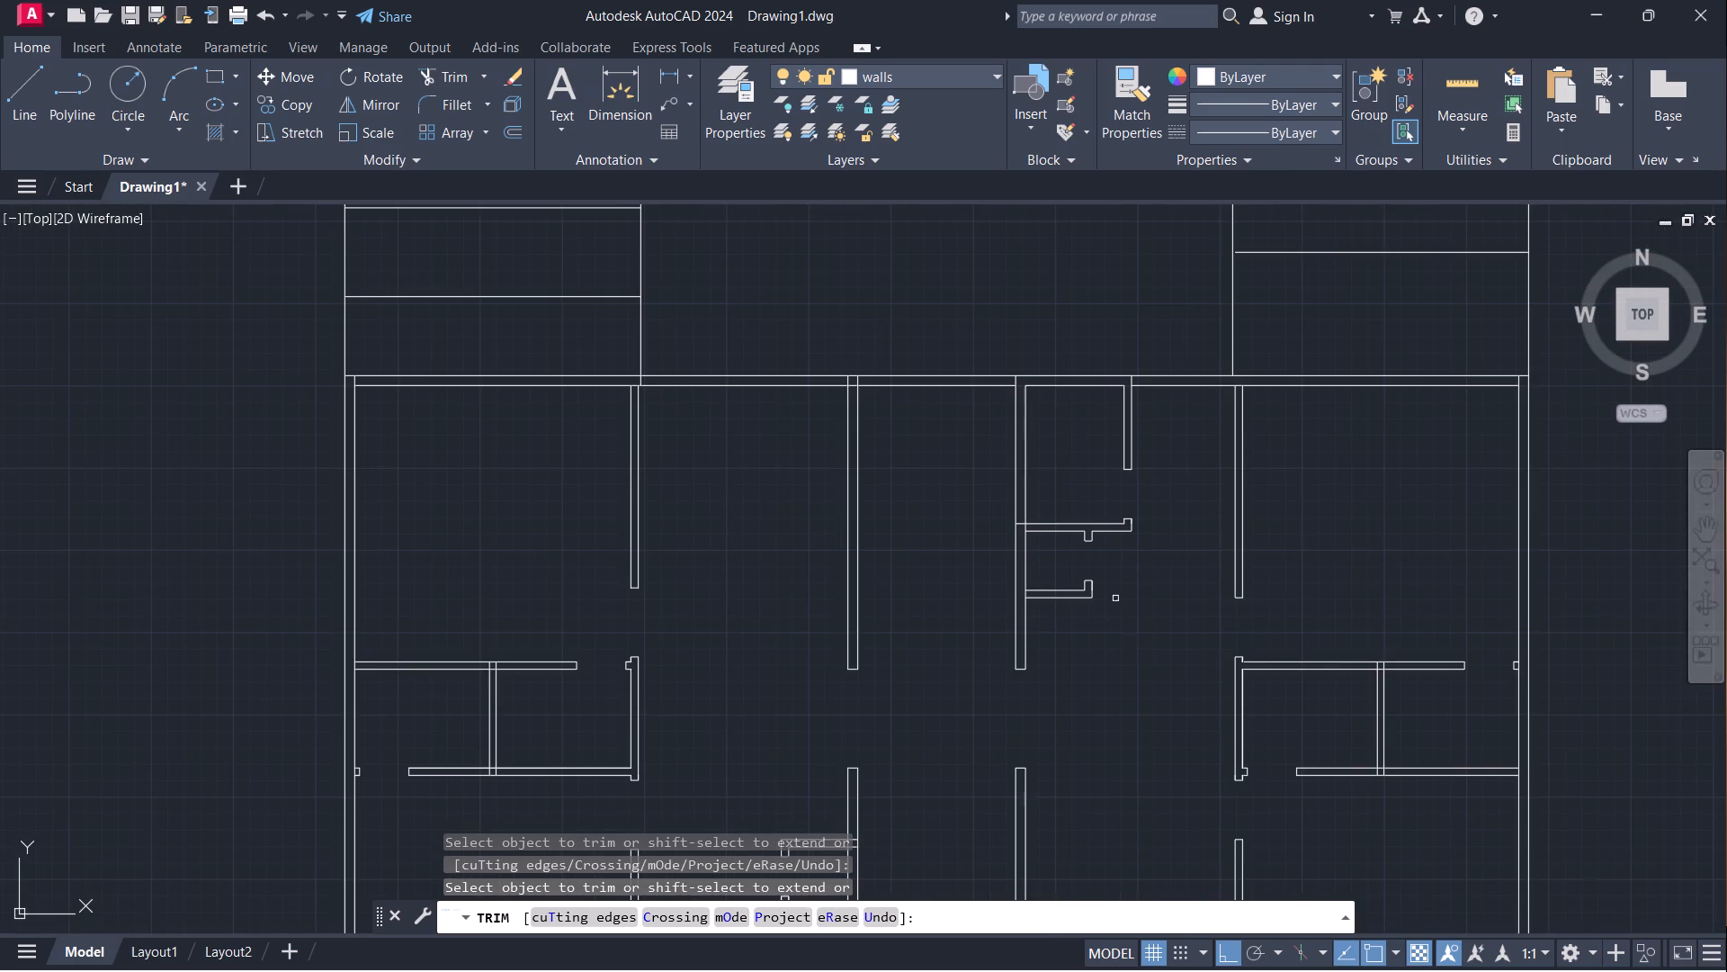
{"action": "middle_click_drag", "start_coordinate": [1100, 667], "coordinate": [965, 586]}
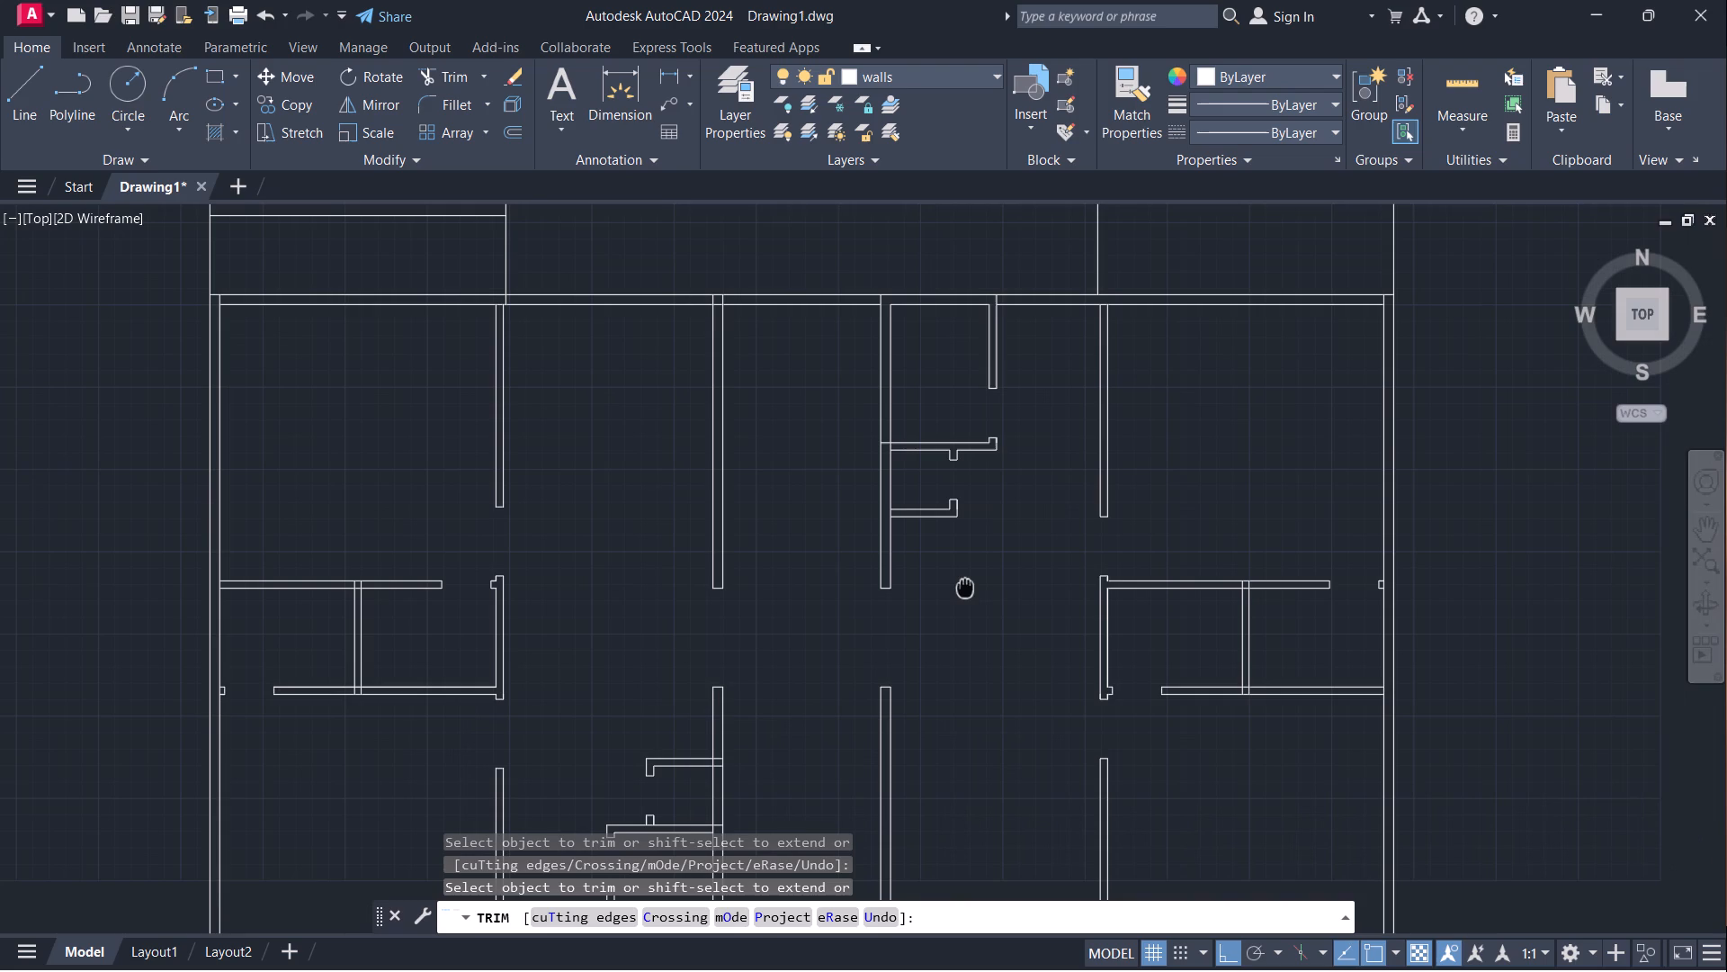
{"action": "middle_click_drag", "start_coordinate": [965, 586], "coordinate": [964, 588]}
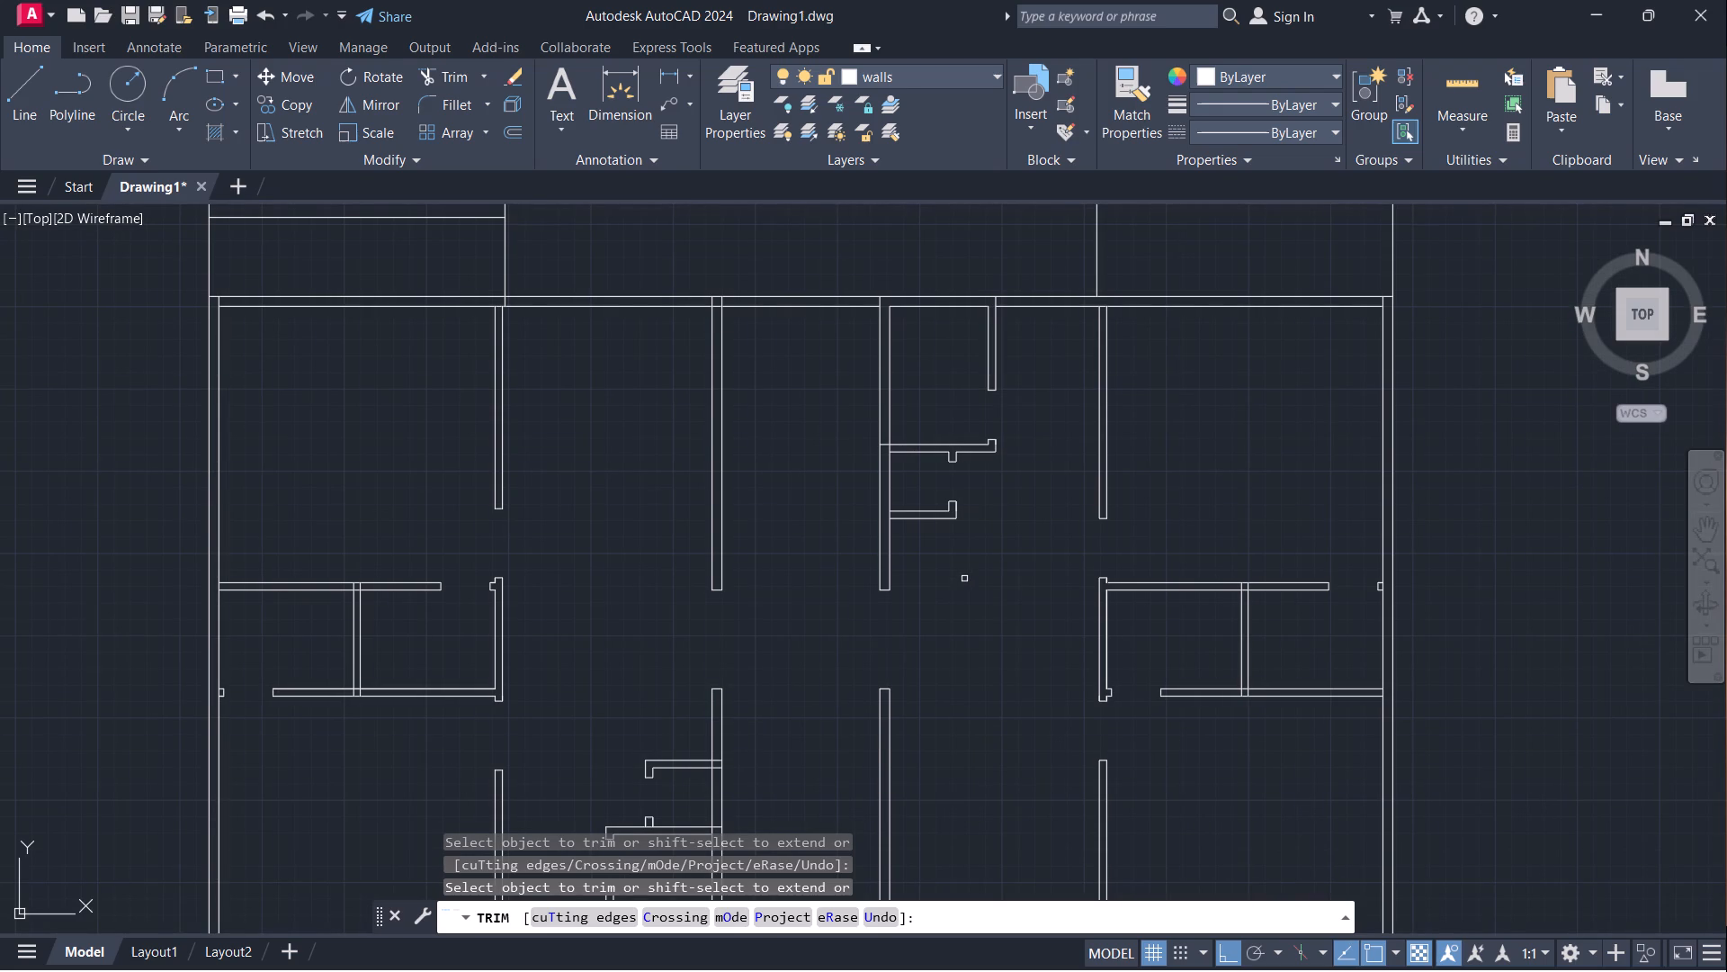
{"action": "middle_click_drag", "start_coordinate": [961, 660], "coordinate": [1131, 546]}
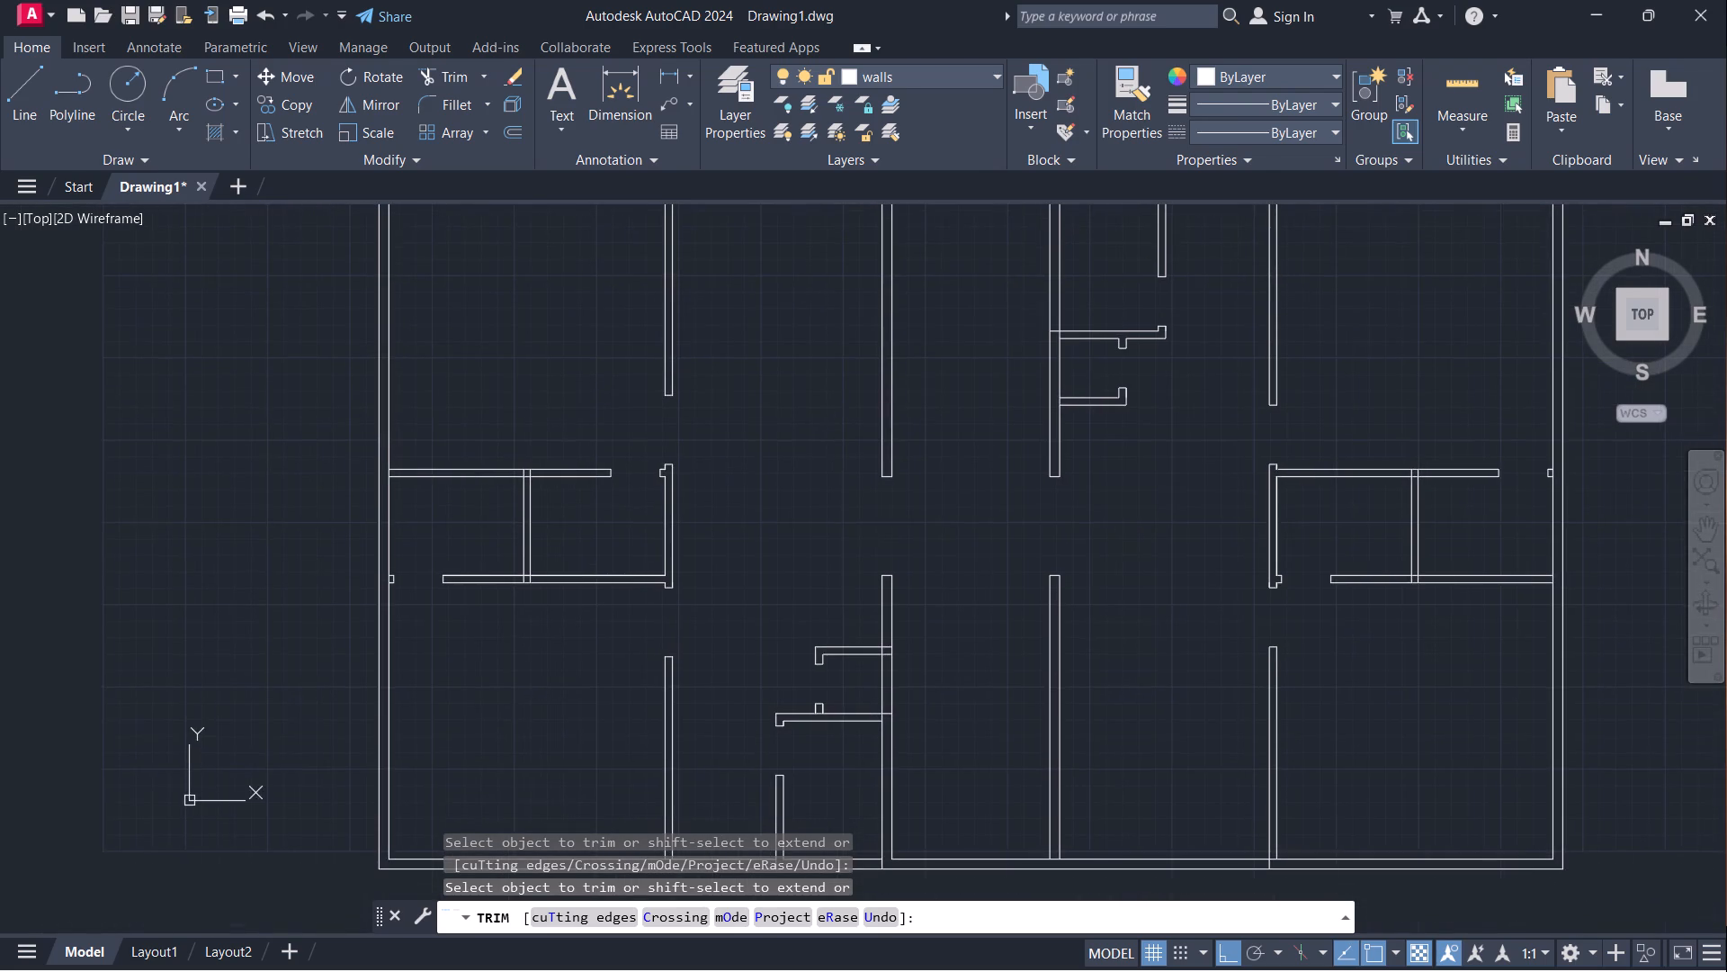
{"action": "scroll", "coordinate": [1125, 550], "scroll_direction": "down", "scroll_amount": 1}
{"action": "middle_click_drag", "start_coordinate": [1124, 550], "coordinate": [1110, 579]}
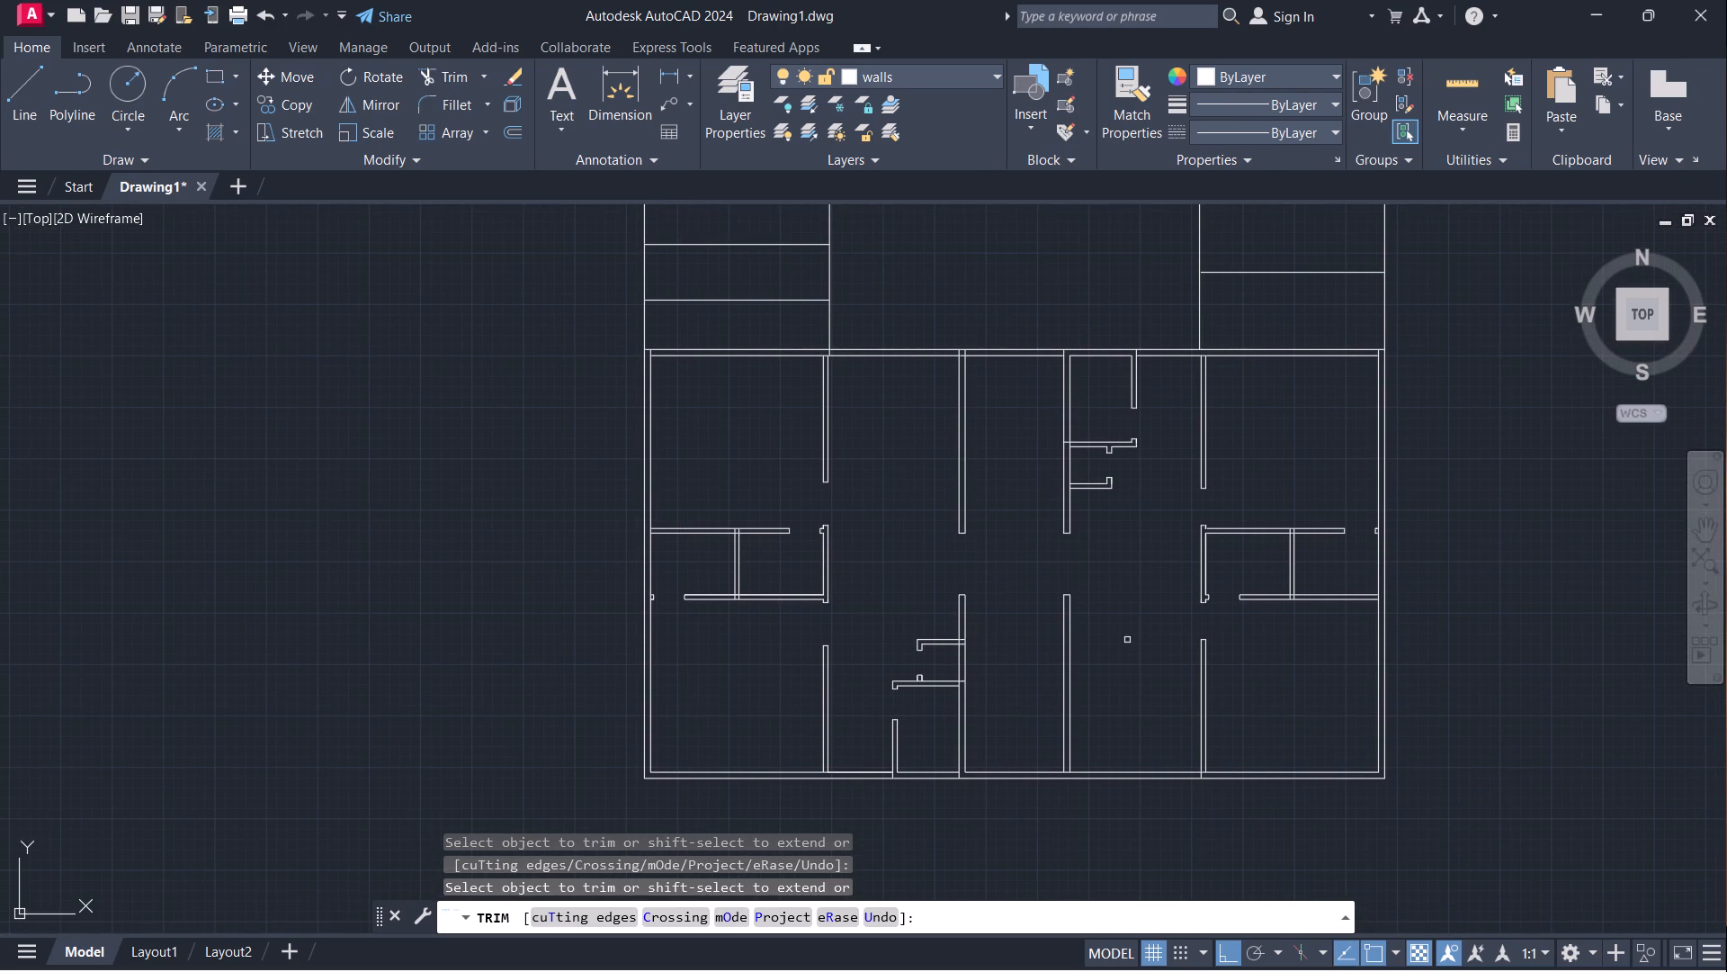
{"action": "key", "text": "Escape"}
{"action": "type", "text": "ex"}
{"action": "key", "text": "Return"}
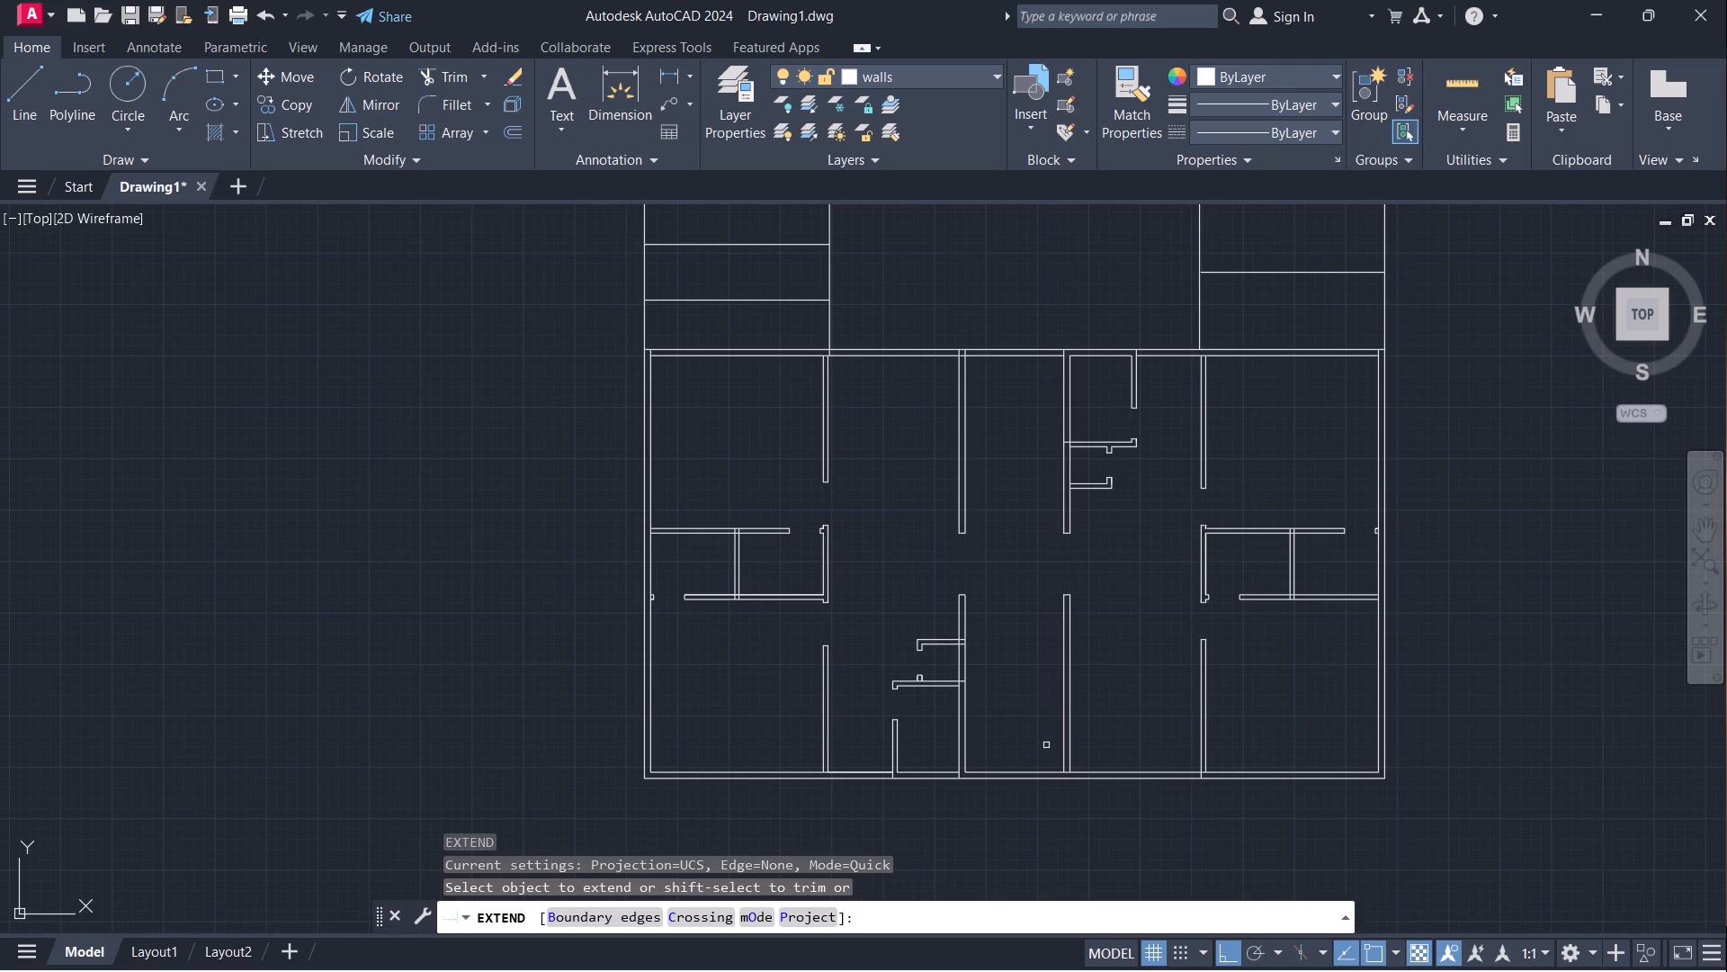
{"action": "left_click", "coordinate": [1061, 750]}
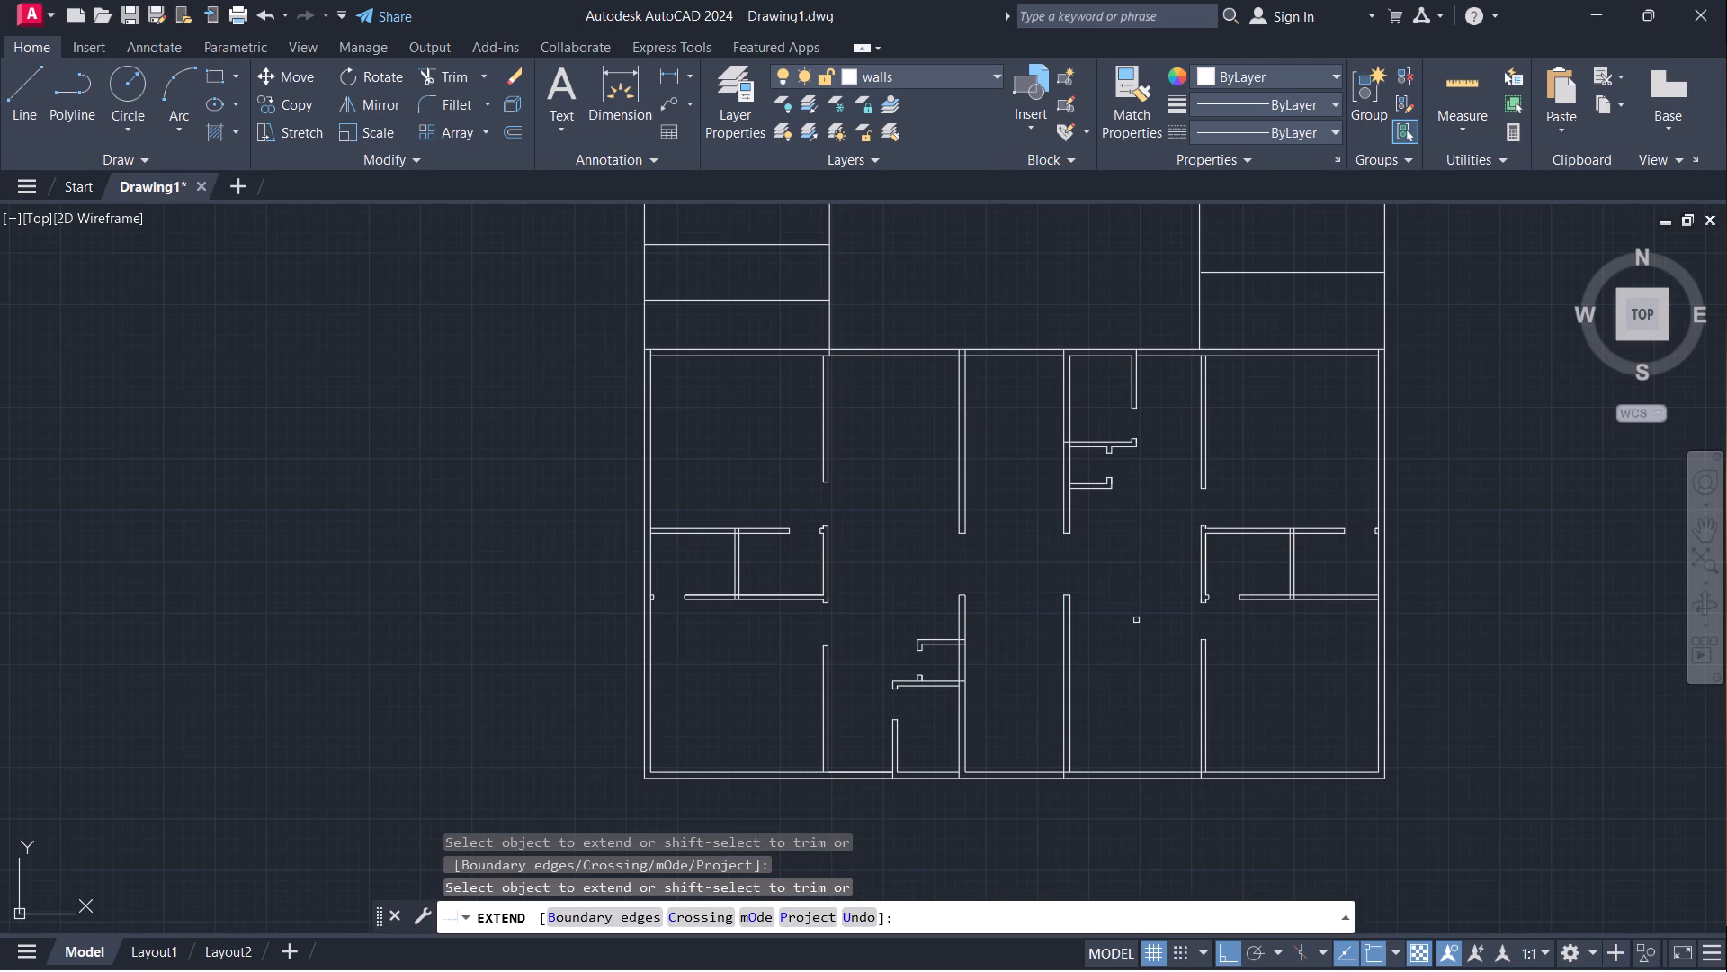
{"action": "key", "text": "Escape"}
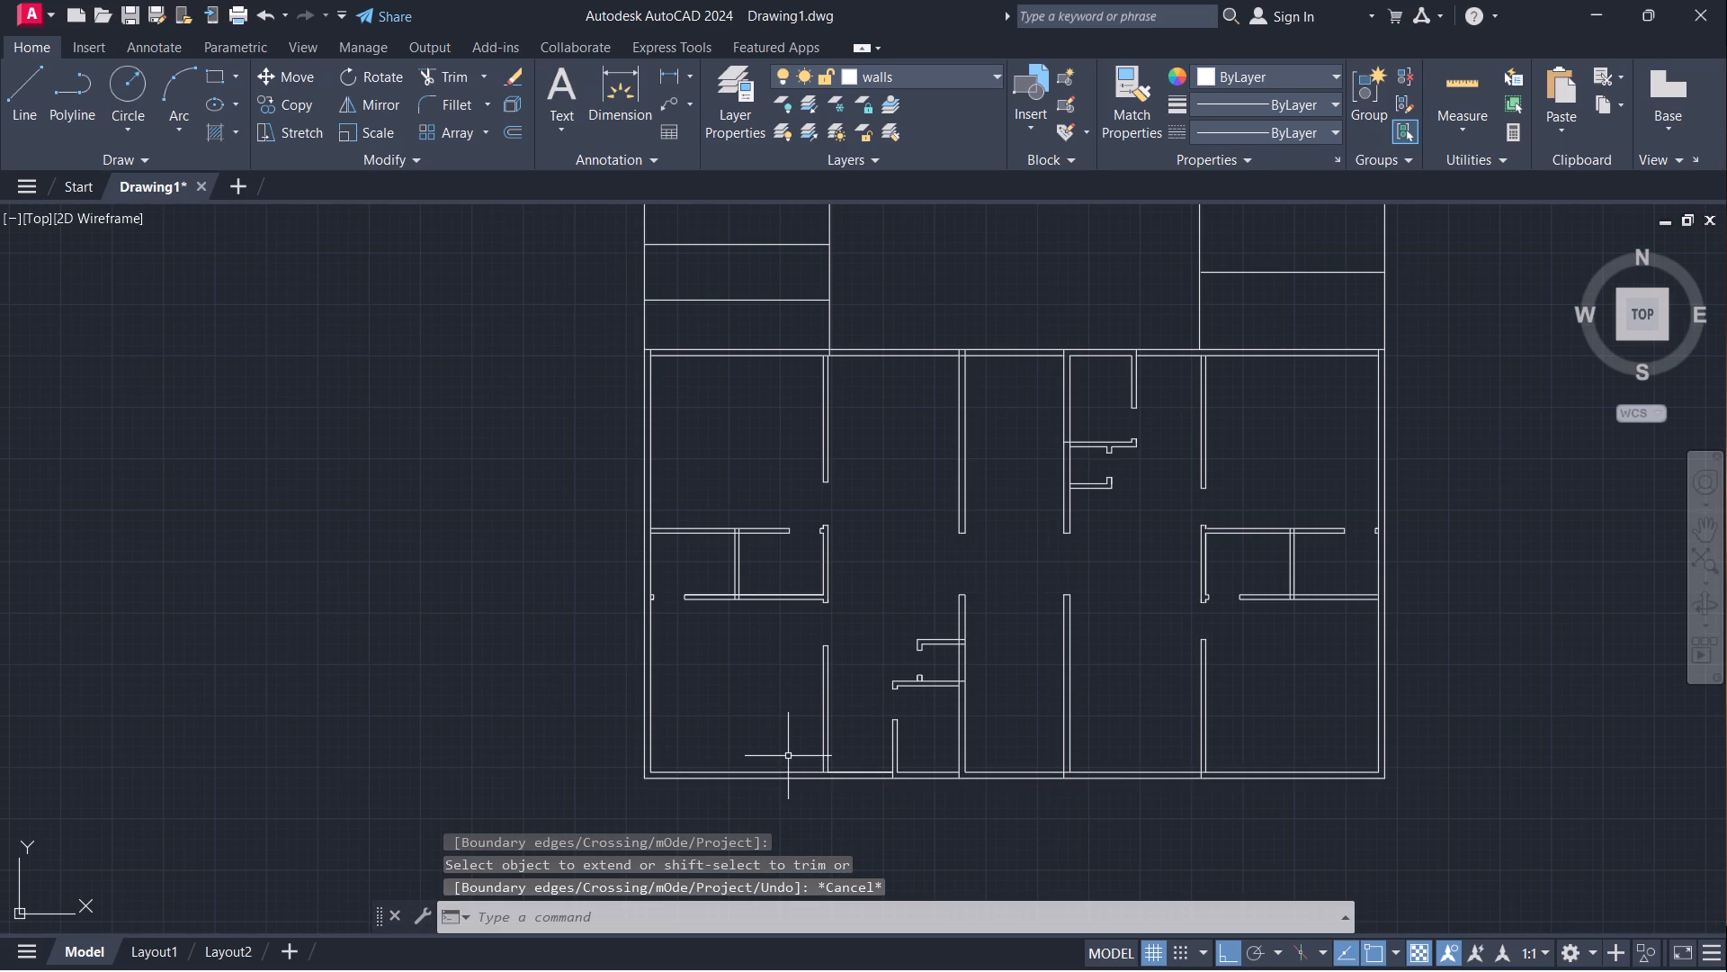
At the left corridor wall's bottom end, trim its left face back to the inner bottom wall line and extend its corridor-side face to the outer line.
{"action": "scroll", "coordinate": [783, 761], "scroll_direction": "up", "scroll_amount": 1}
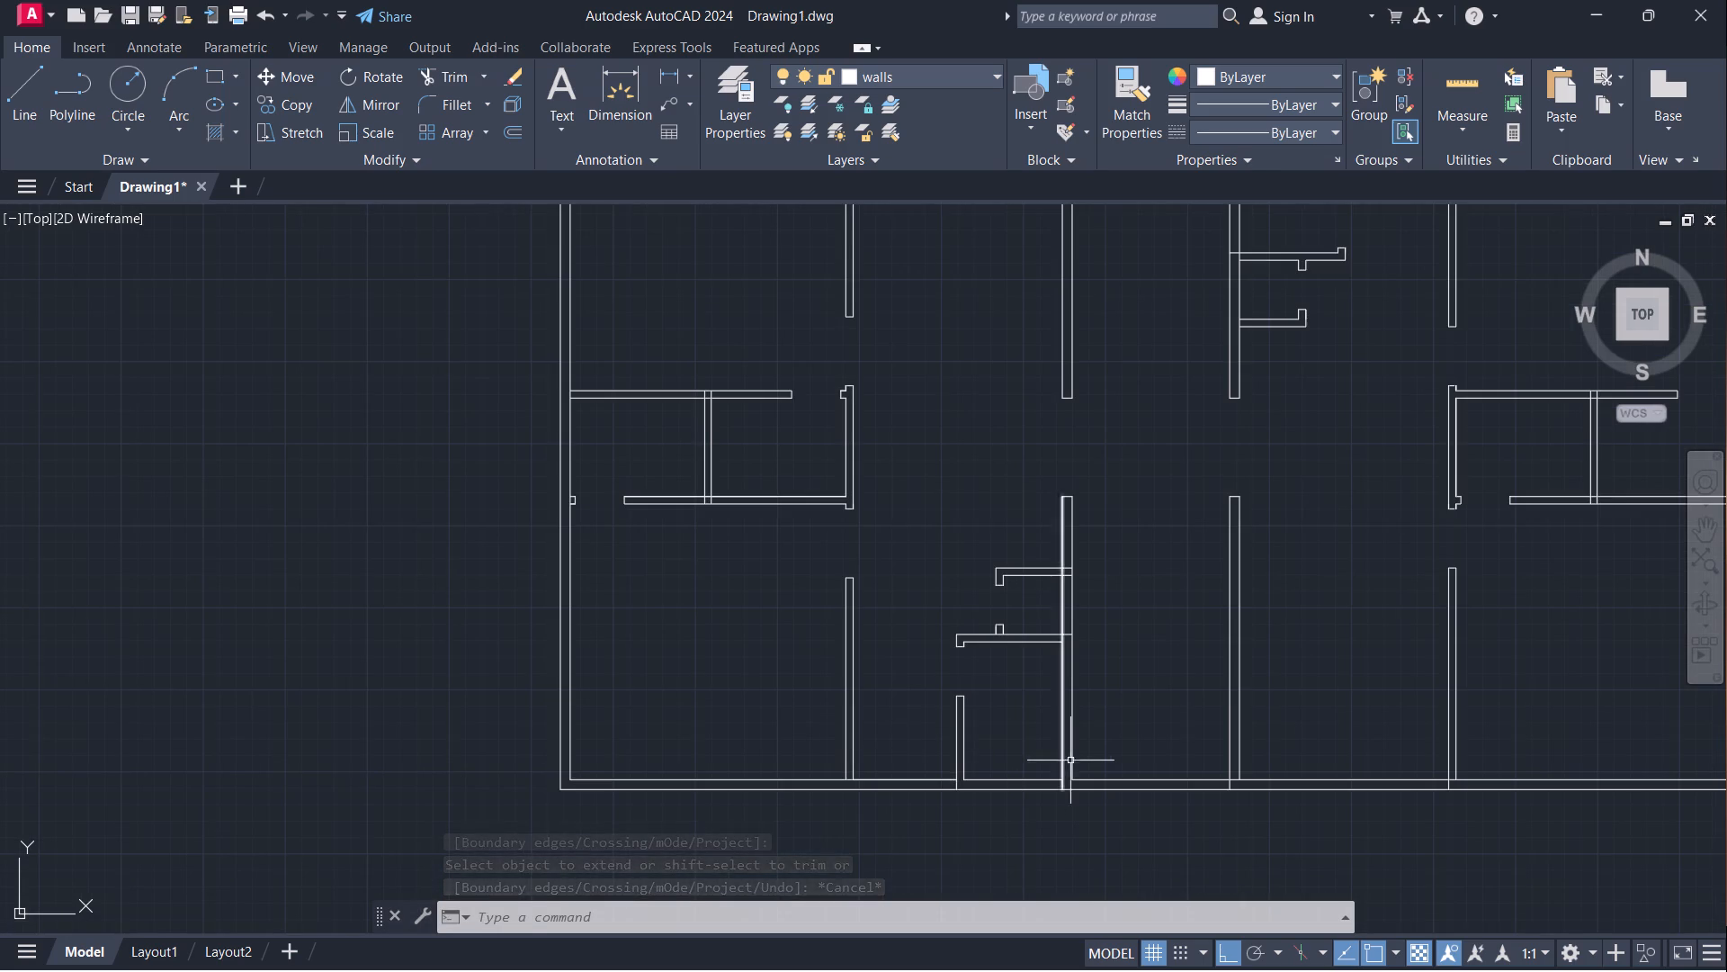
{"action": "scroll", "coordinate": [1067, 815], "scroll_direction": "up", "scroll_amount": 2}
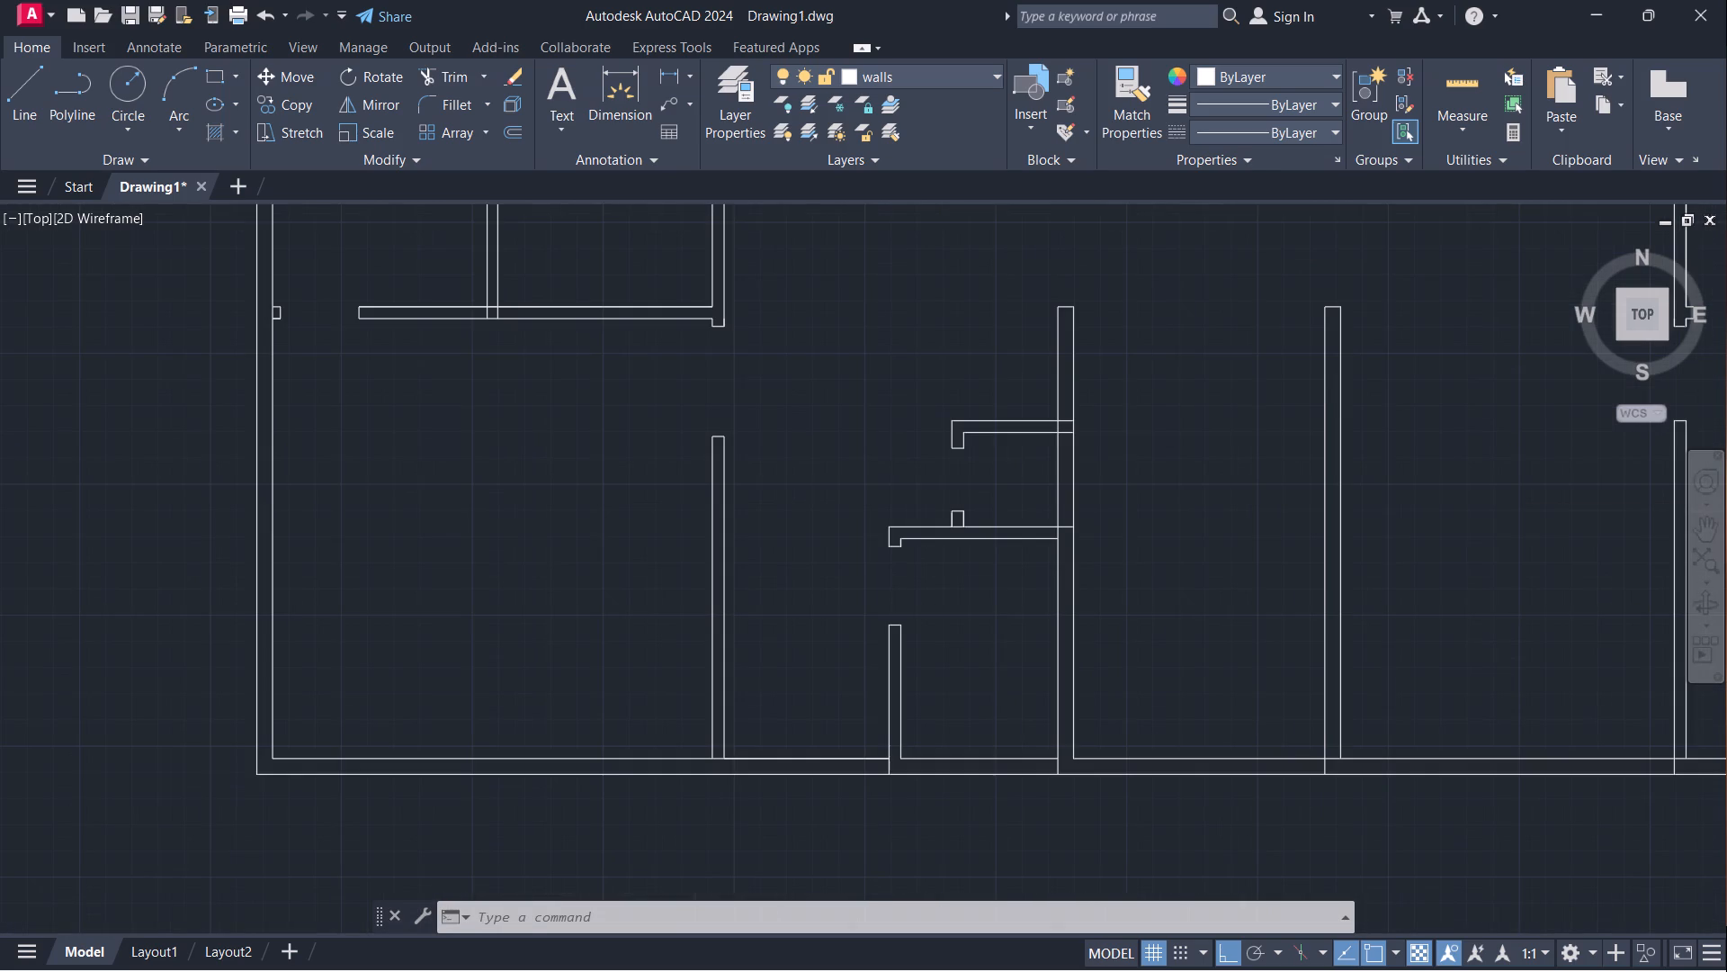
{"action": "type", "text": "tr"}
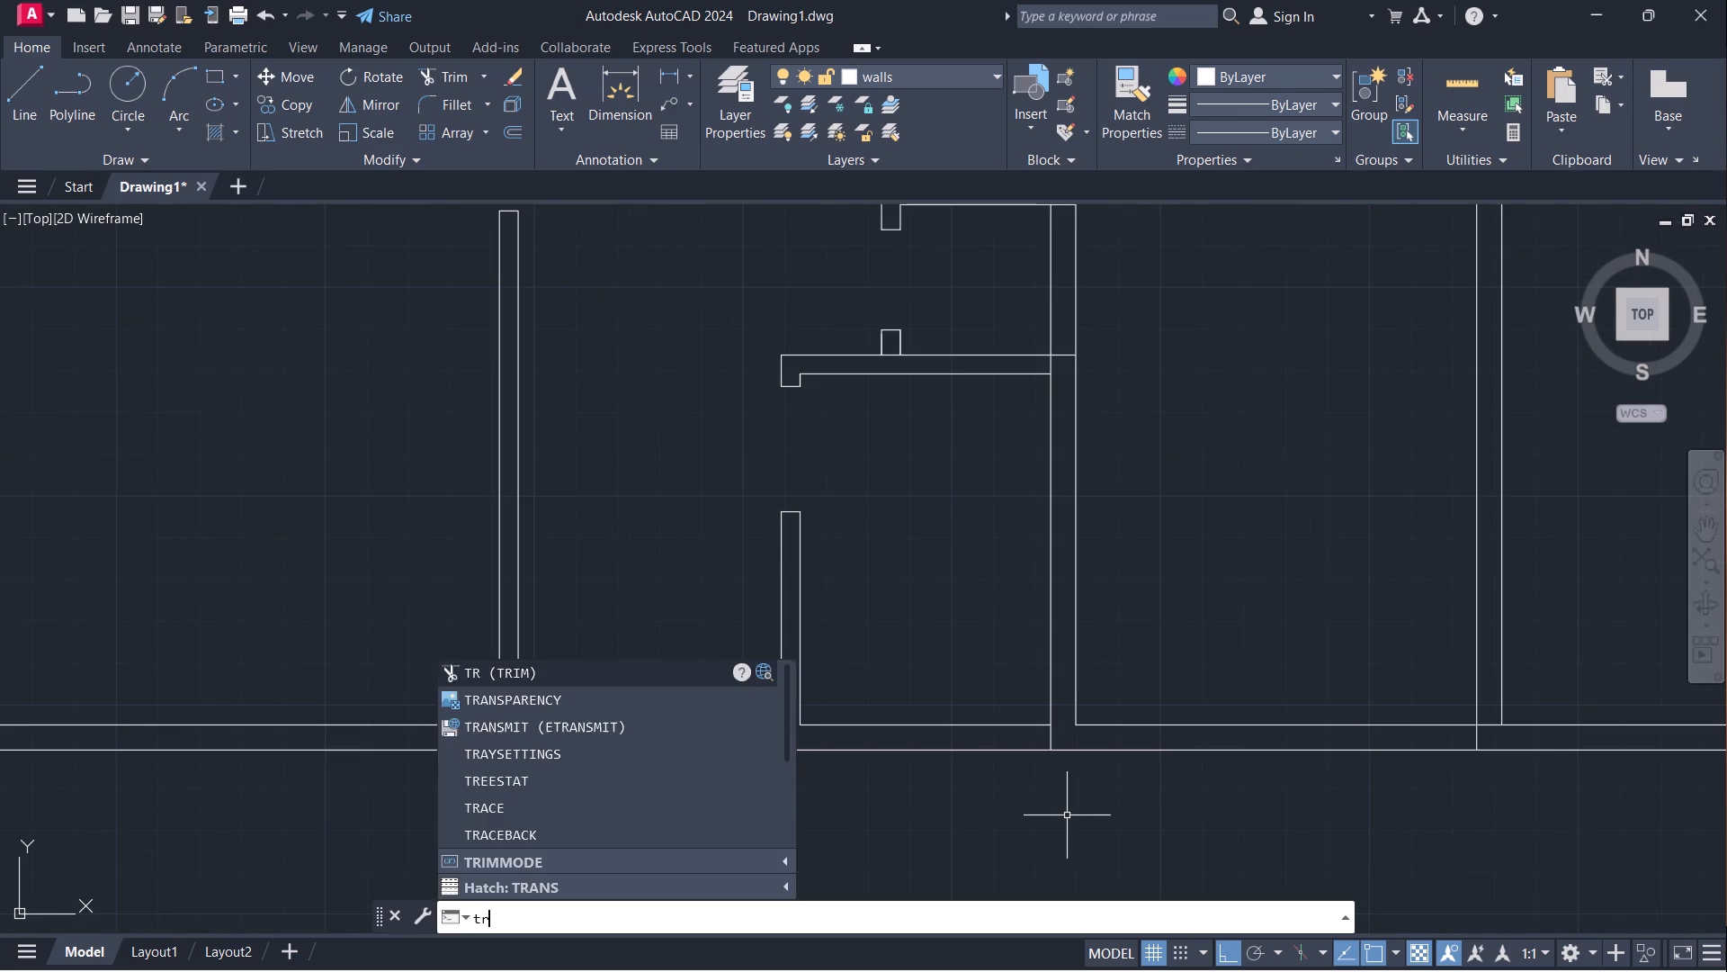
{"action": "key", "text": "Return"}
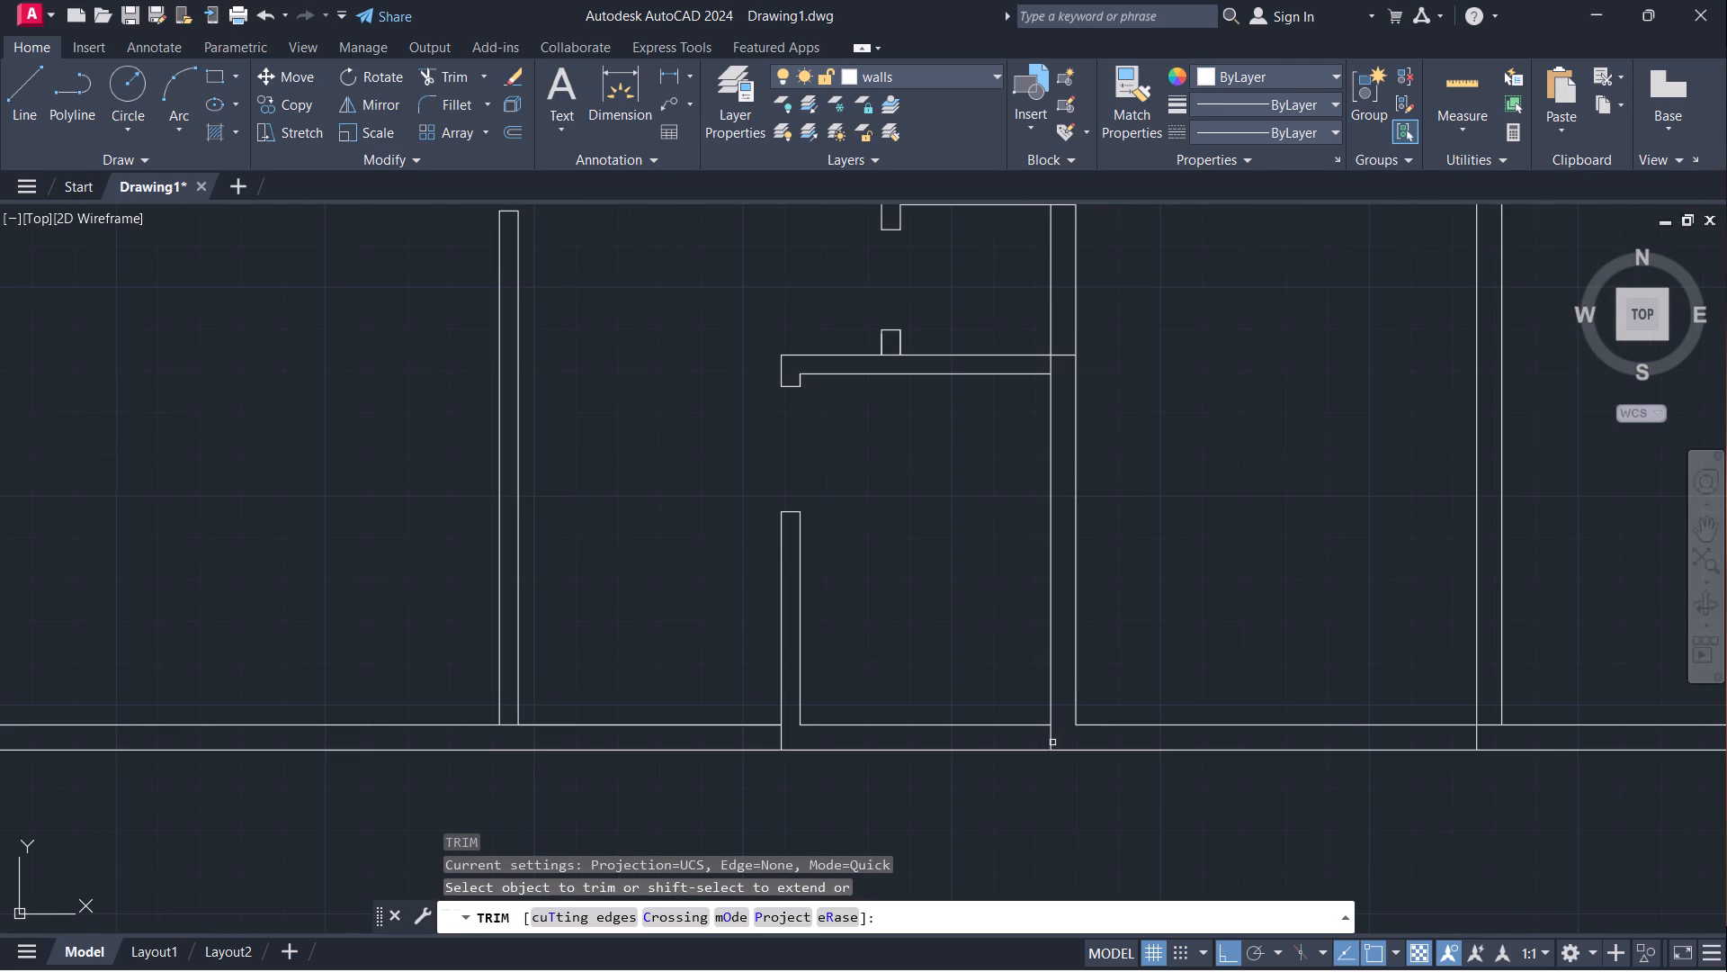
{"action": "left_click", "coordinate": [1048, 741]}
{"action": "key", "text": "Escape"}
{"action": "type", "text": "ex"}
{"action": "key", "text": "Return"}
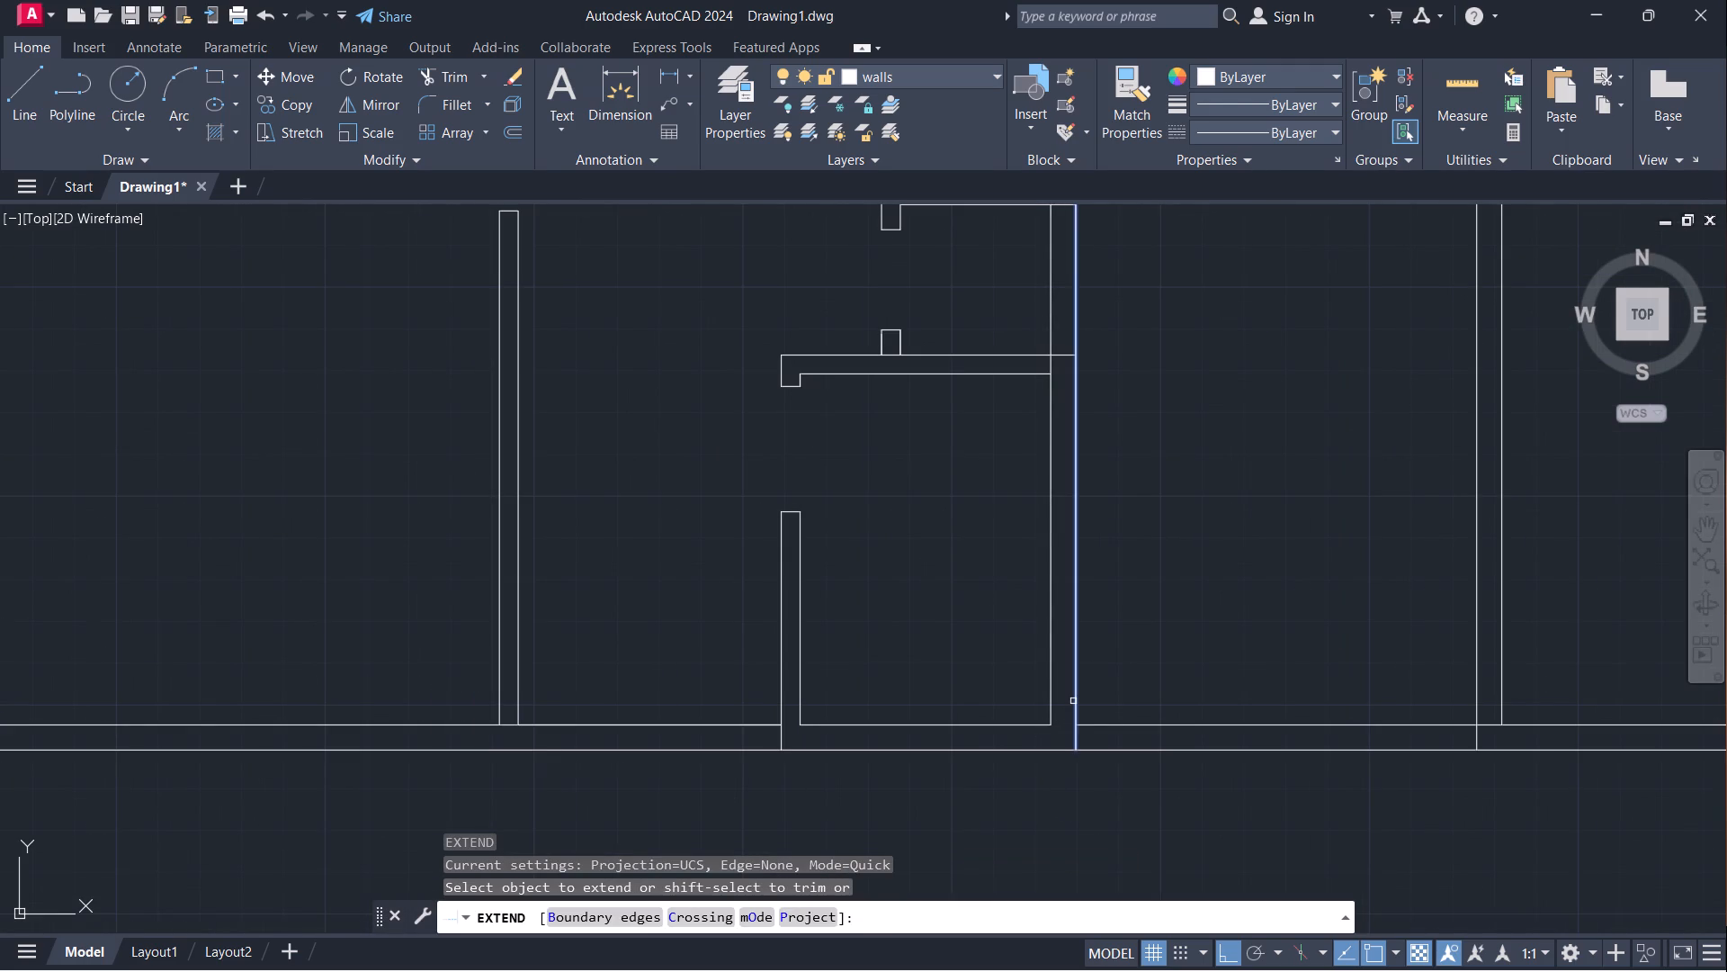
{"action": "left_click", "coordinate": [1073, 701]}
{"action": "key", "text": "Escape"}
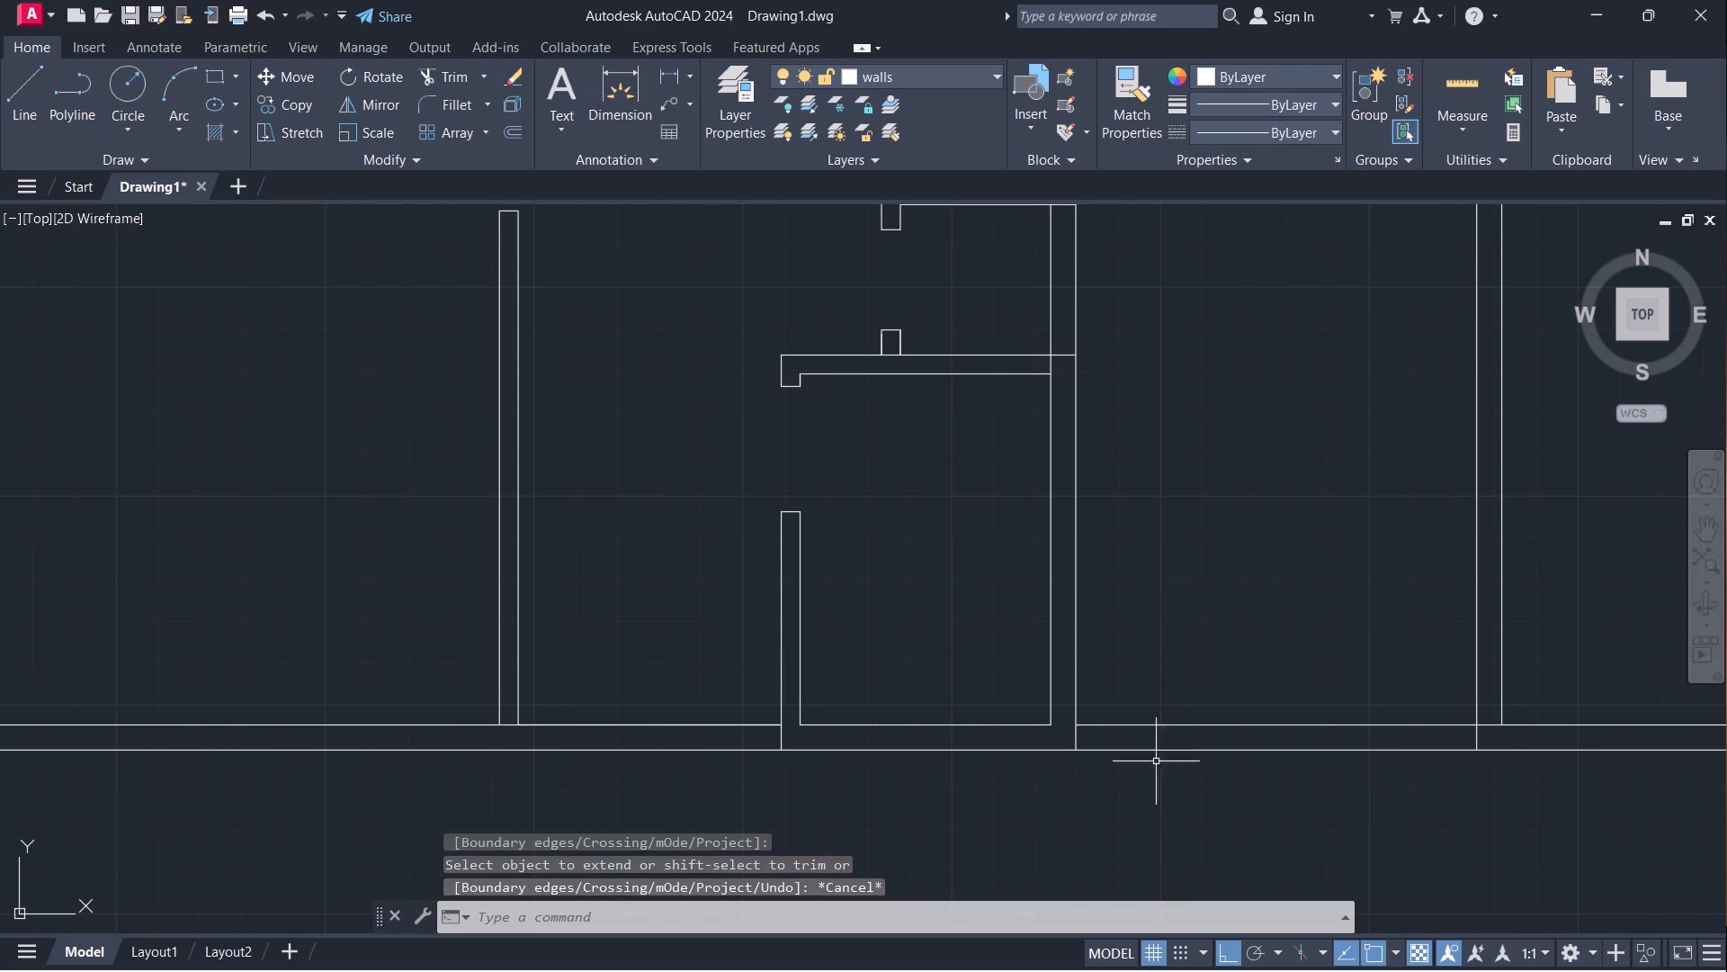
Trim the left unit's small compartment wall lines where they cross the thickness of the left corridor wall.
{"action": "scroll", "coordinate": [1139, 813], "scroll_direction": "down", "scroll_amount": 2}
{"action": "scroll", "coordinate": [1169, 681], "scroll_direction": "down", "scroll_amount": 1}
{"action": "middle_click_drag", "start_coordinate": [1177, 670], "coordinate": [1127, 696]}
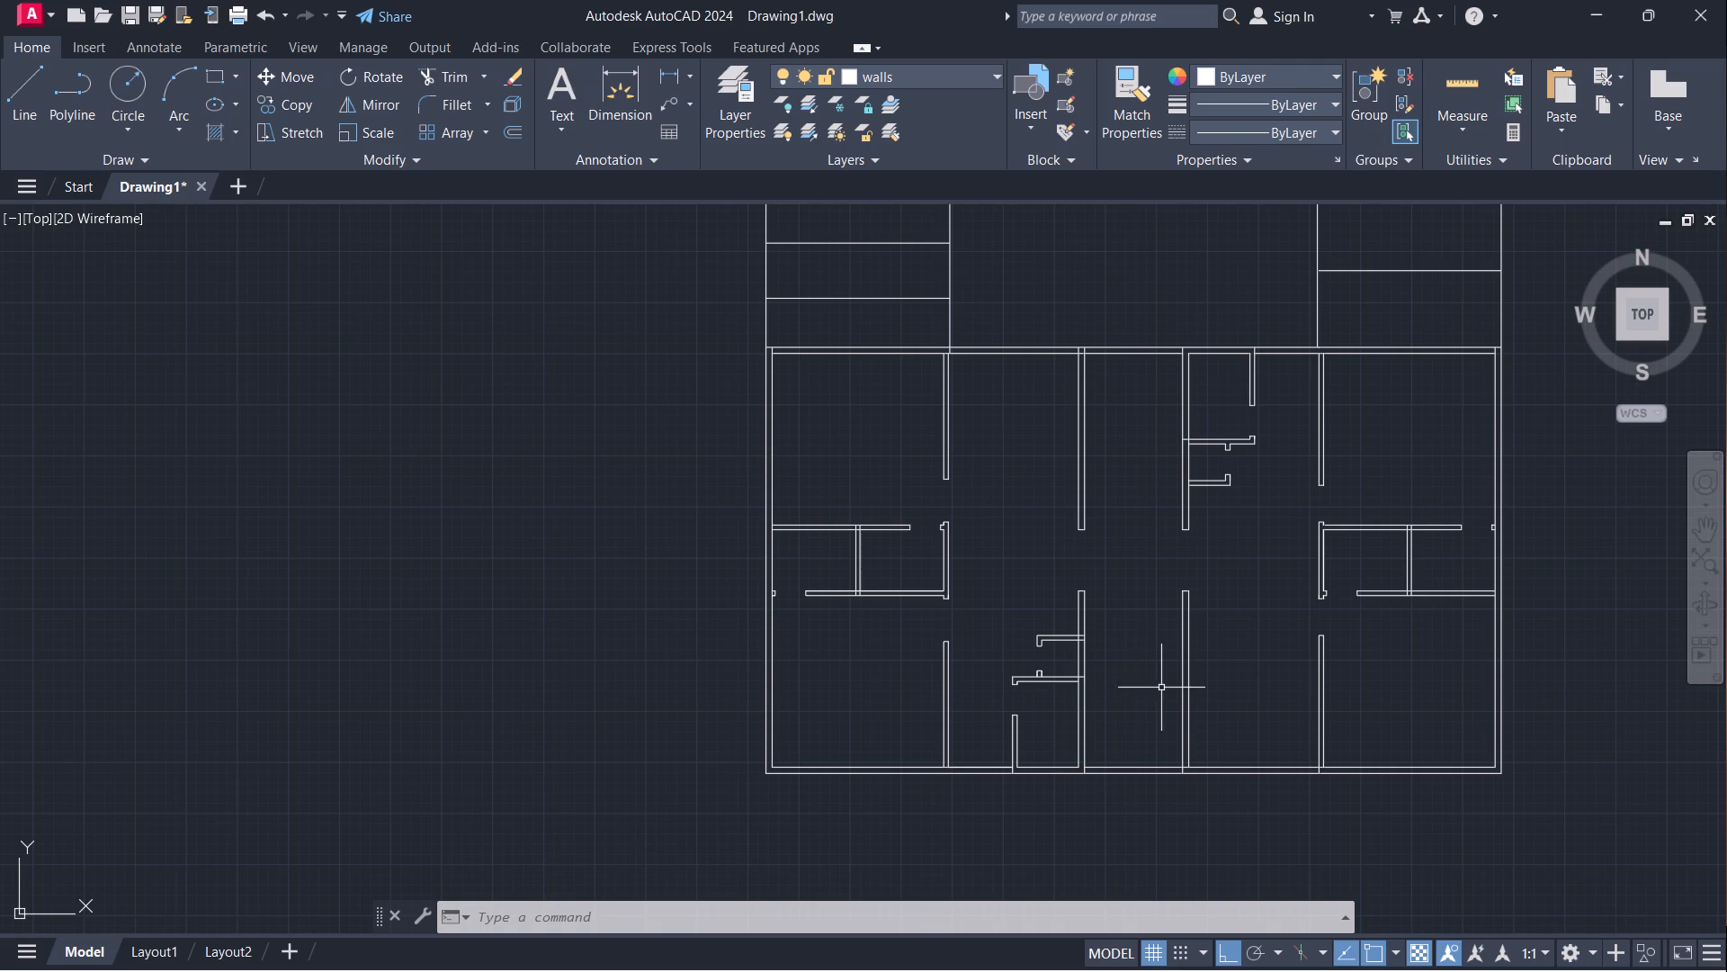
{"action": "scroll", "coordinate": [1084, 671], "scroll_direction": "up", "scroll_amount": 3}
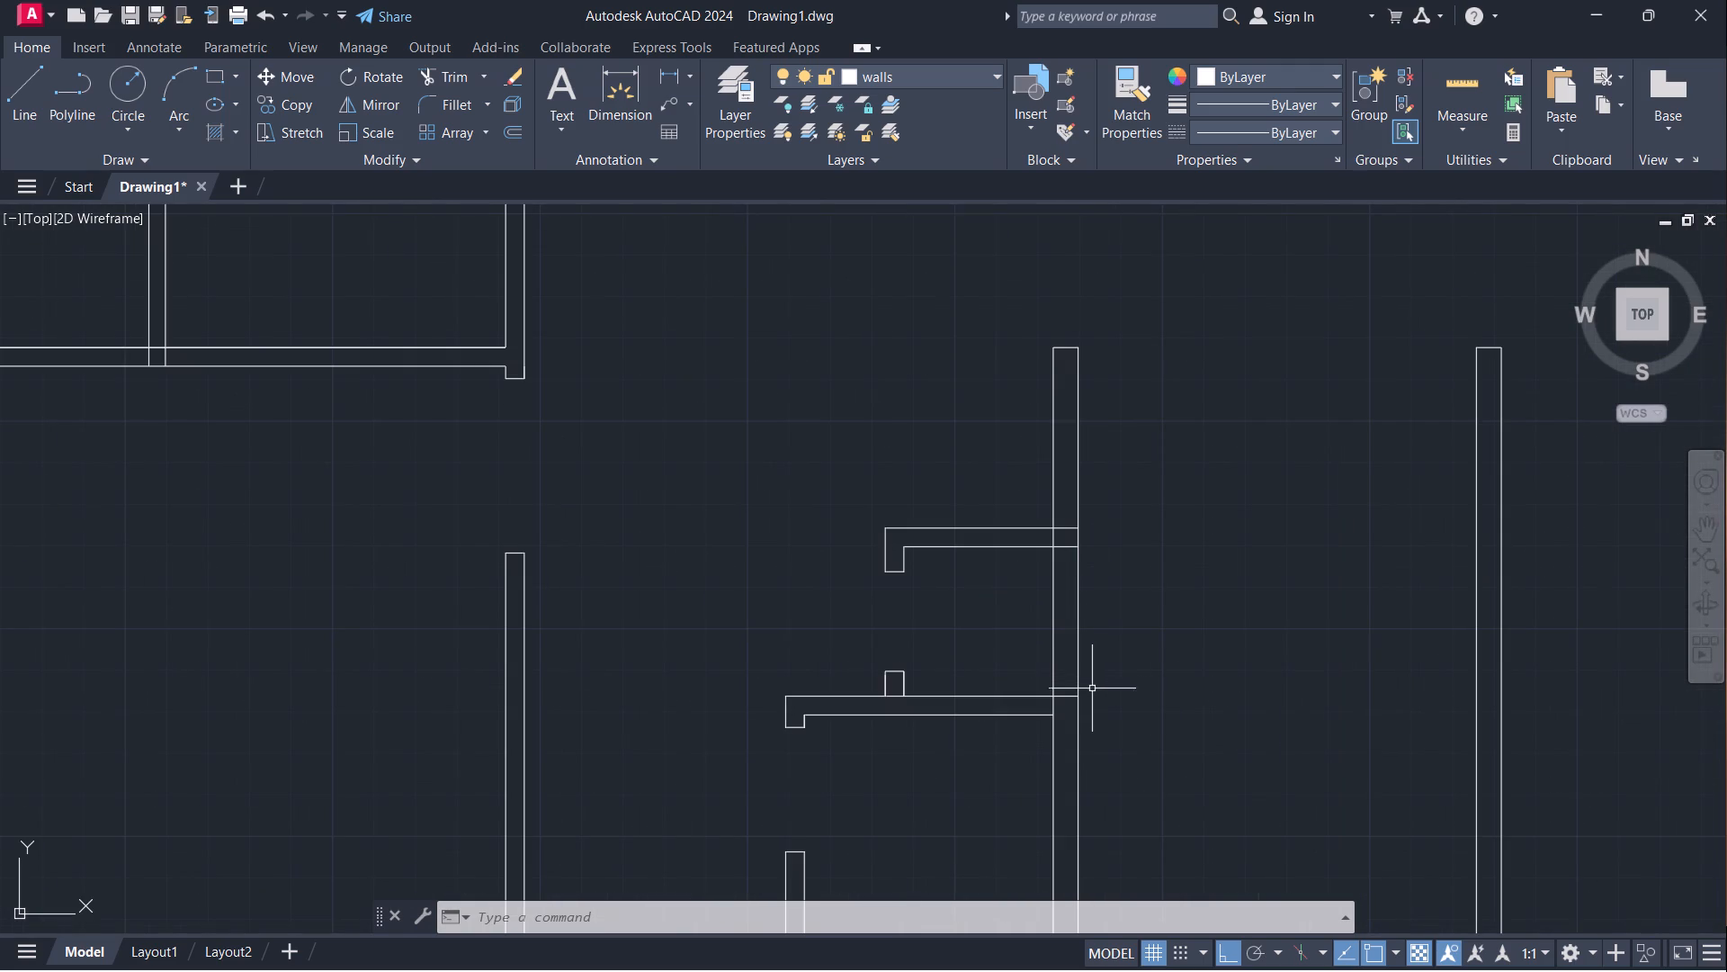
{"action": "key", "text": "Escape"}
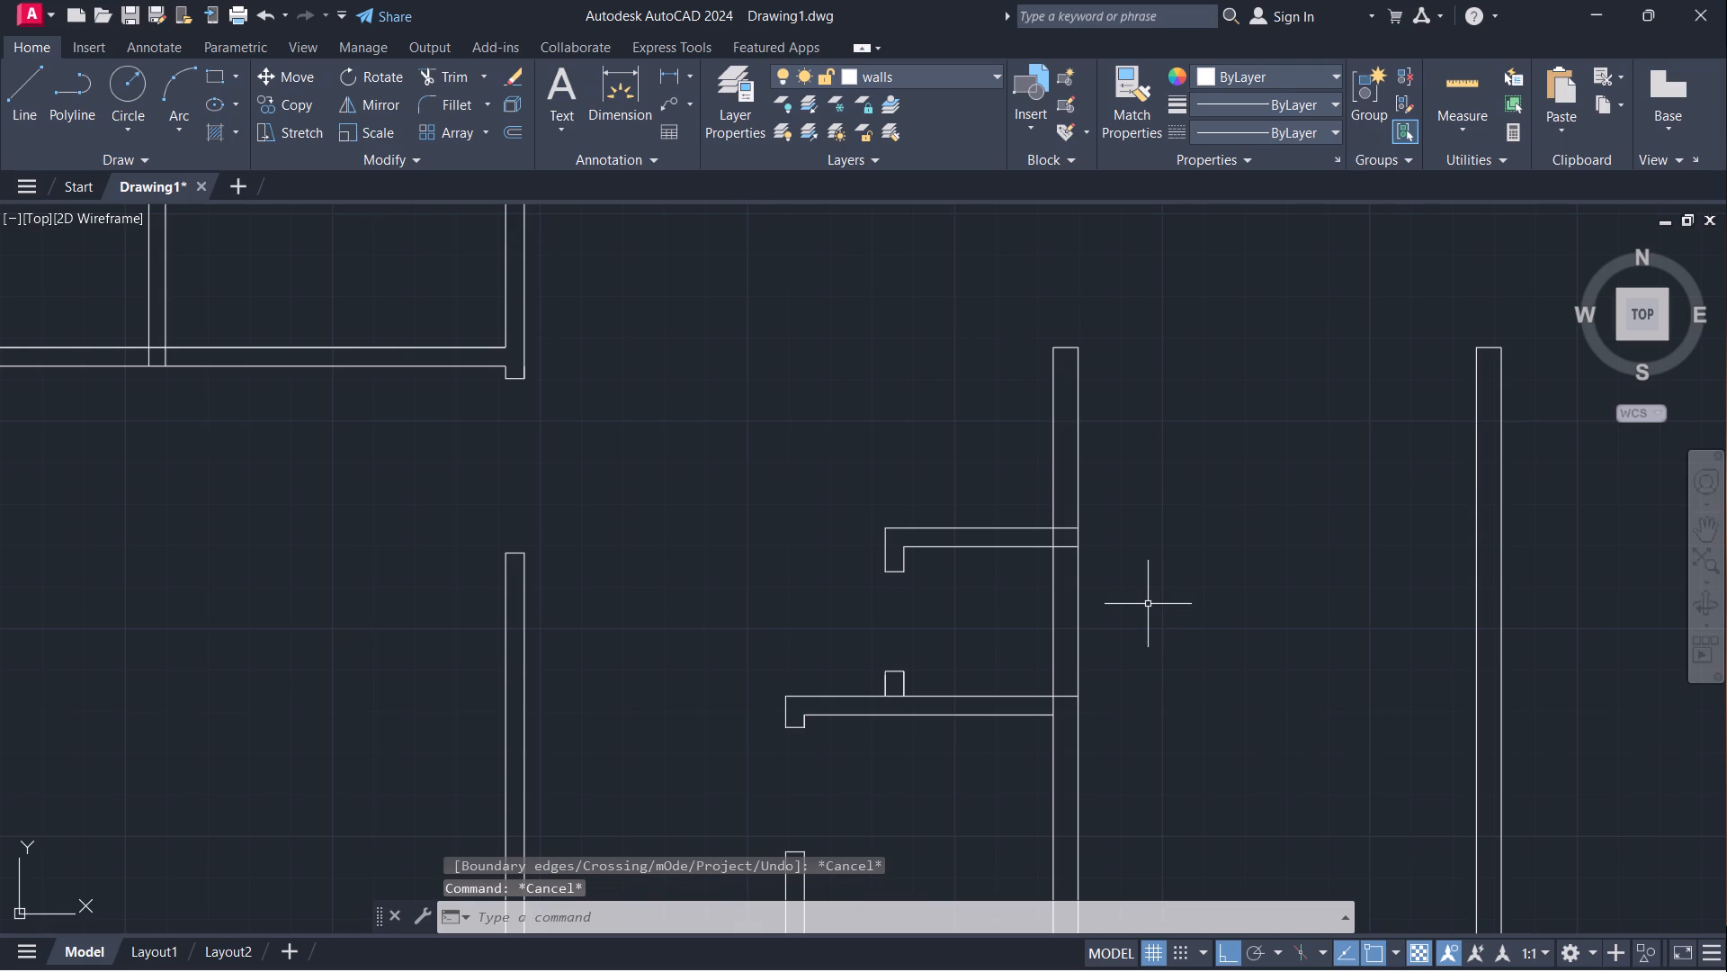
{"action": "type", "text": "tr"}
{"action": "key", "text": "Return"}
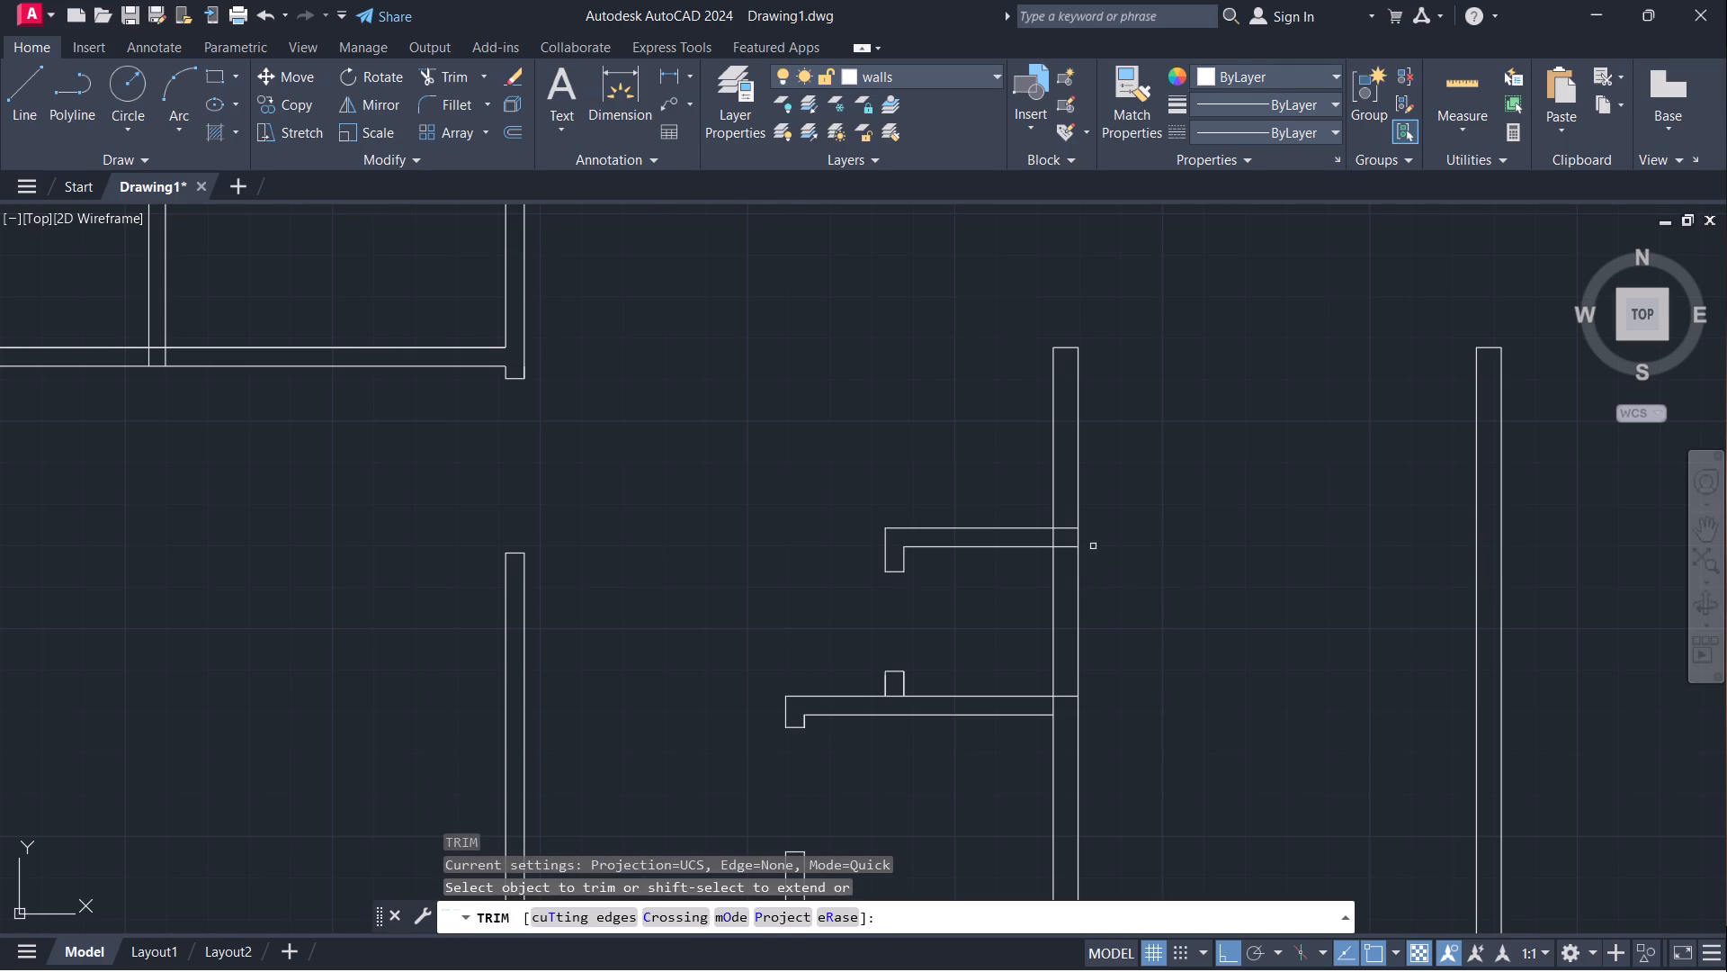
{"action": "left_click", "coordinate": [1064, 526]}
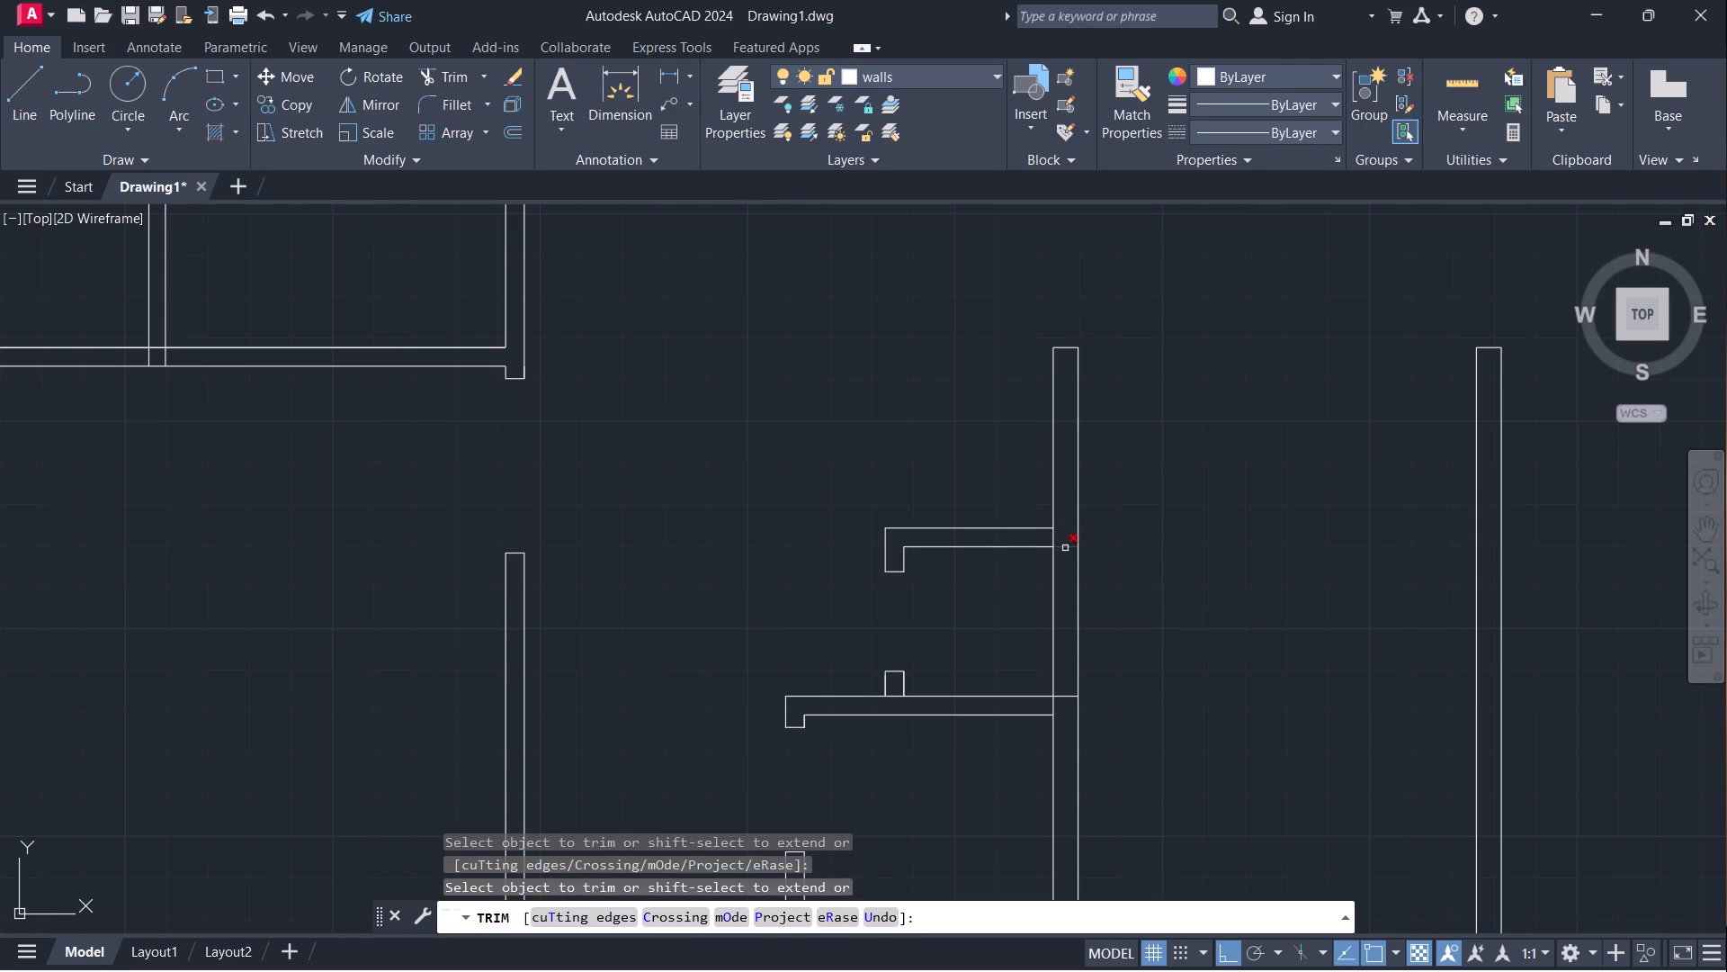
{"action": "left_click", "coordinate": [1065, 548]}
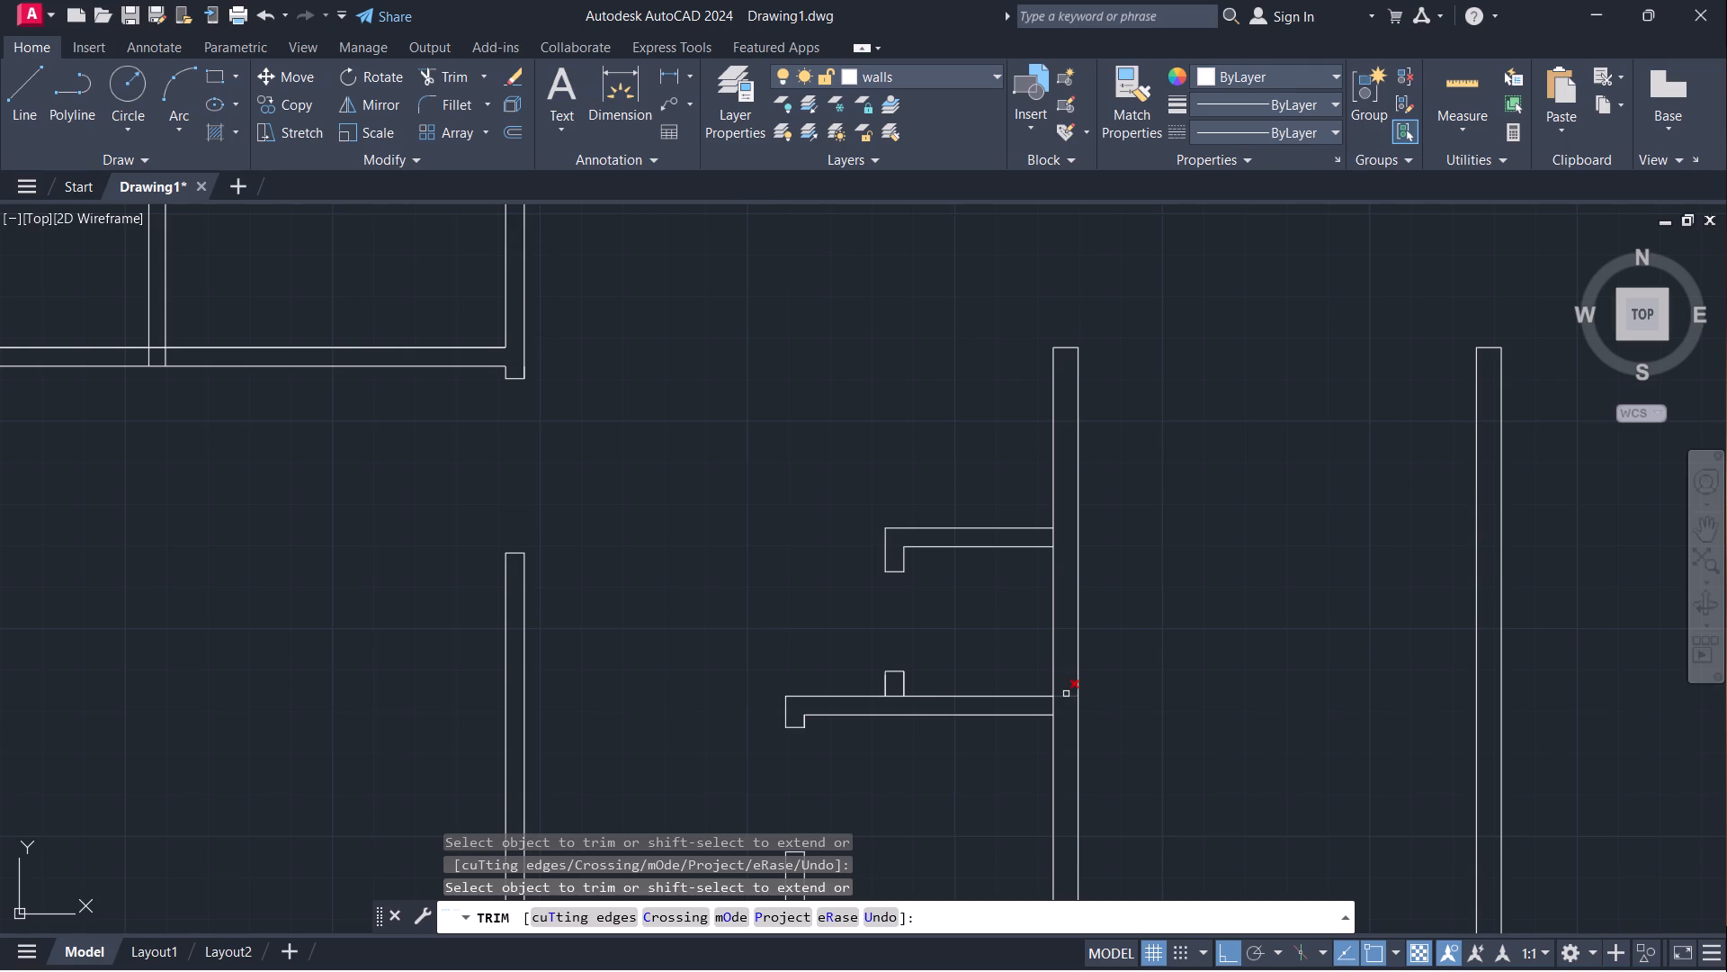
{"action": "left_click", "coordinate": [1066, 694]}
{"action": "key", "text": "Escape"}
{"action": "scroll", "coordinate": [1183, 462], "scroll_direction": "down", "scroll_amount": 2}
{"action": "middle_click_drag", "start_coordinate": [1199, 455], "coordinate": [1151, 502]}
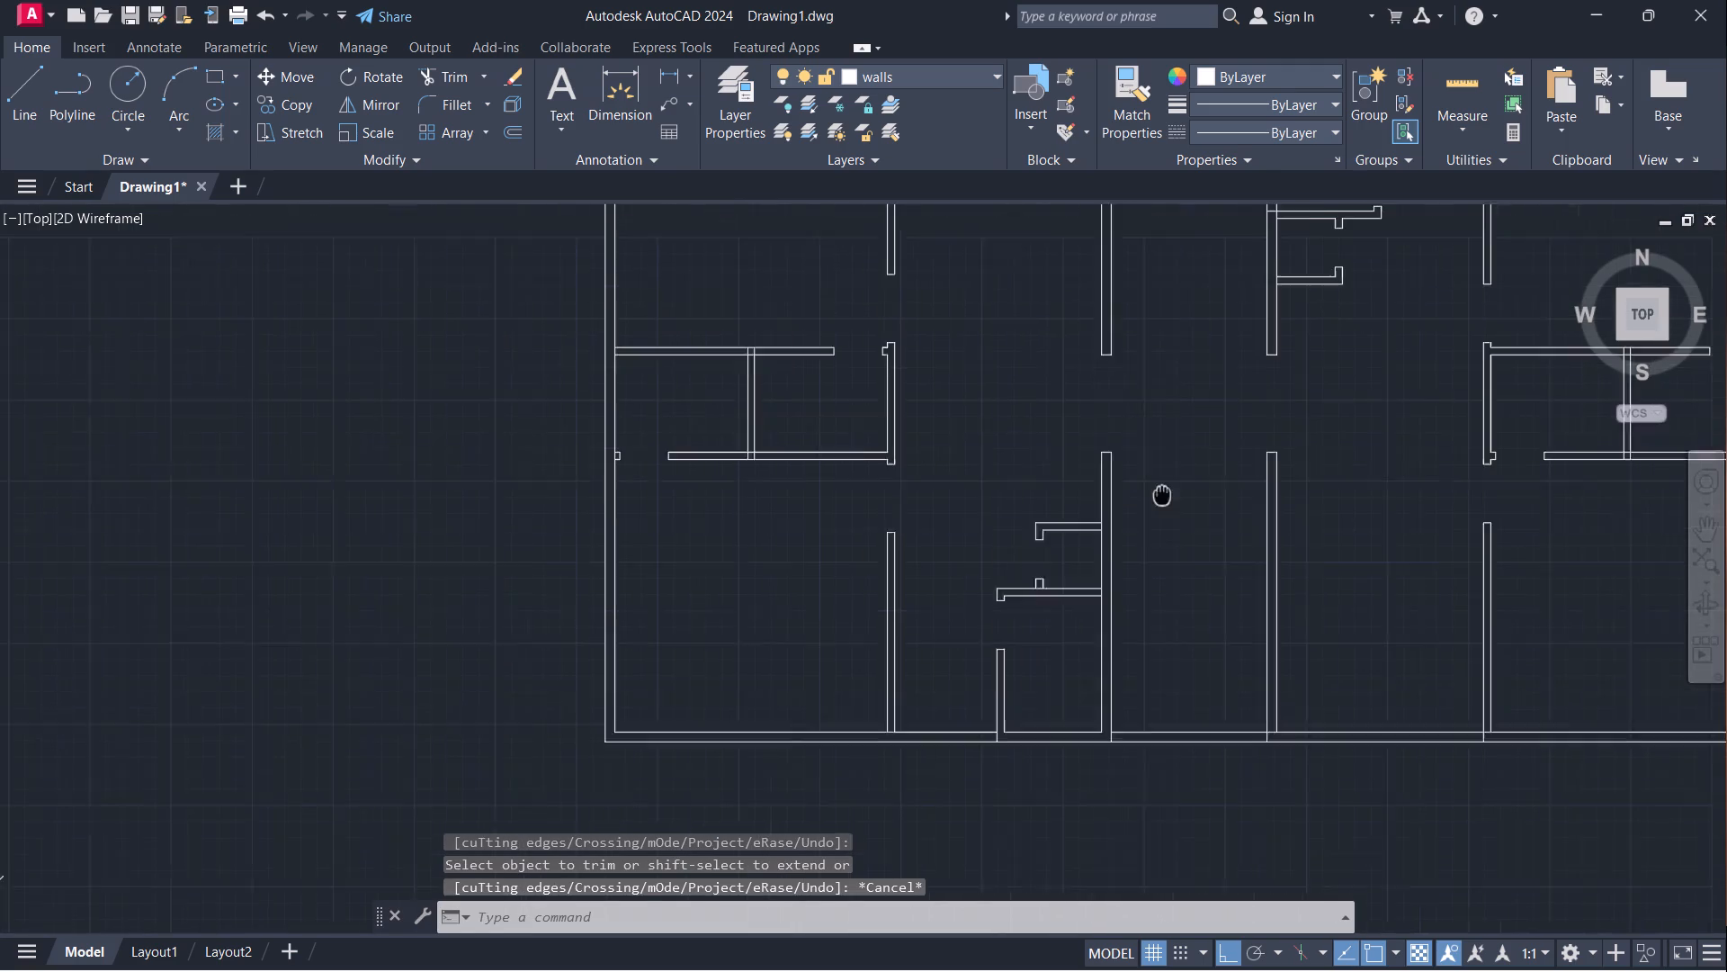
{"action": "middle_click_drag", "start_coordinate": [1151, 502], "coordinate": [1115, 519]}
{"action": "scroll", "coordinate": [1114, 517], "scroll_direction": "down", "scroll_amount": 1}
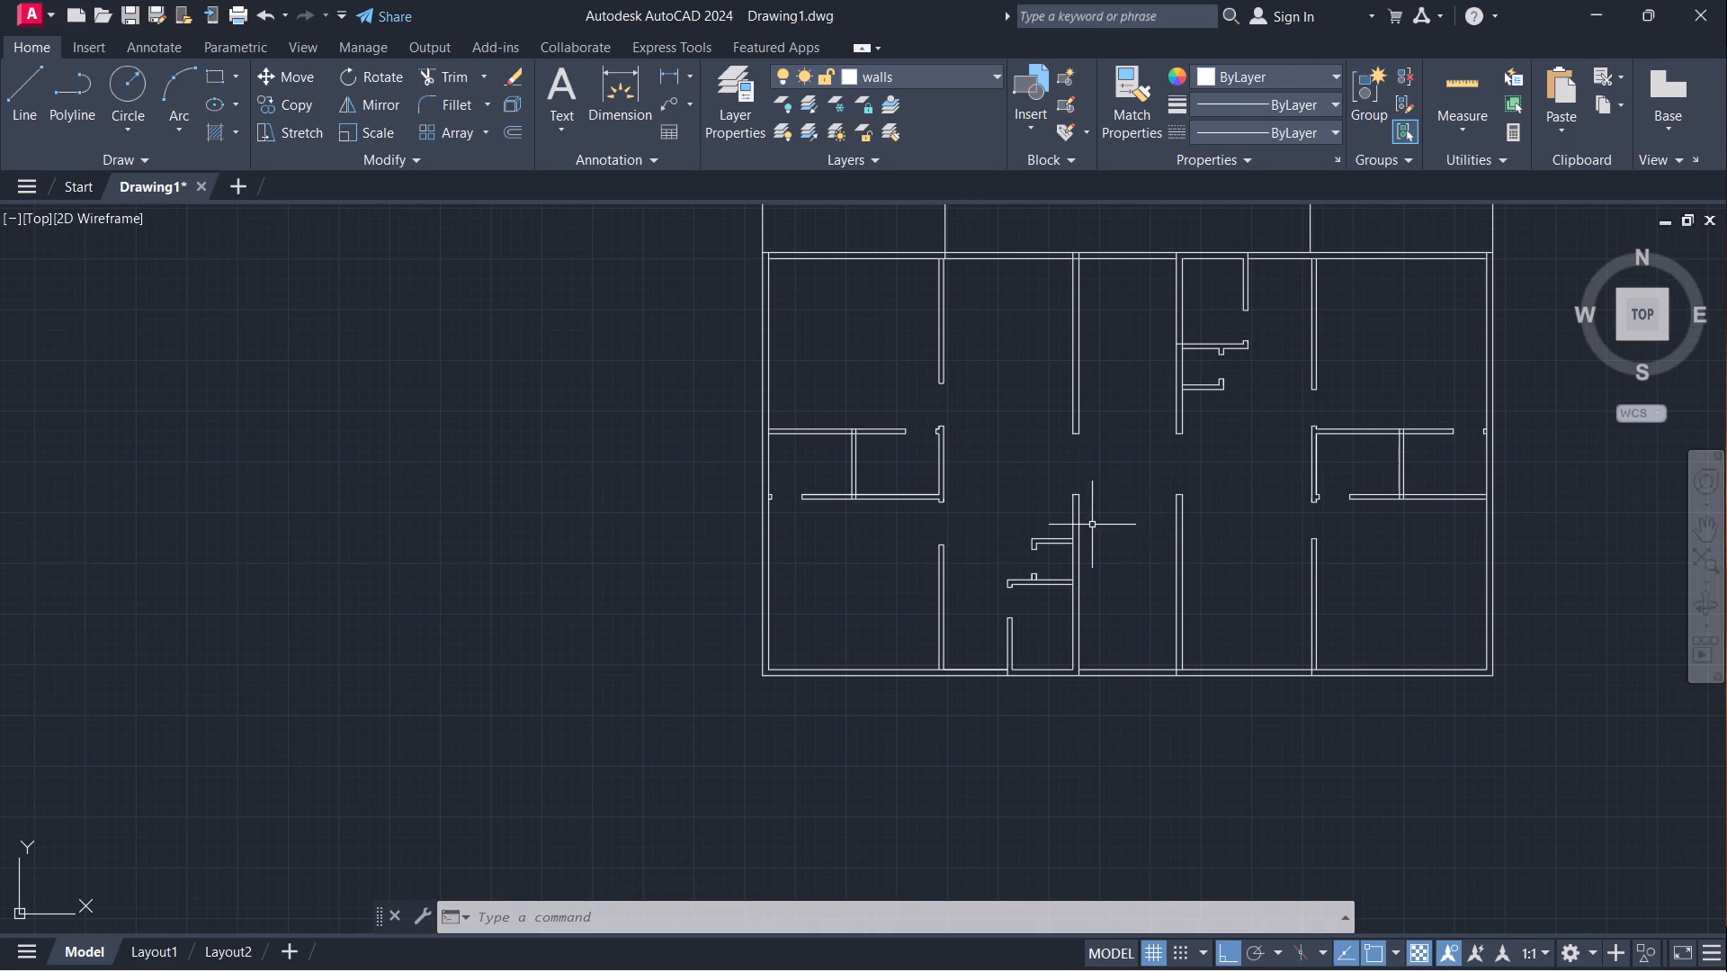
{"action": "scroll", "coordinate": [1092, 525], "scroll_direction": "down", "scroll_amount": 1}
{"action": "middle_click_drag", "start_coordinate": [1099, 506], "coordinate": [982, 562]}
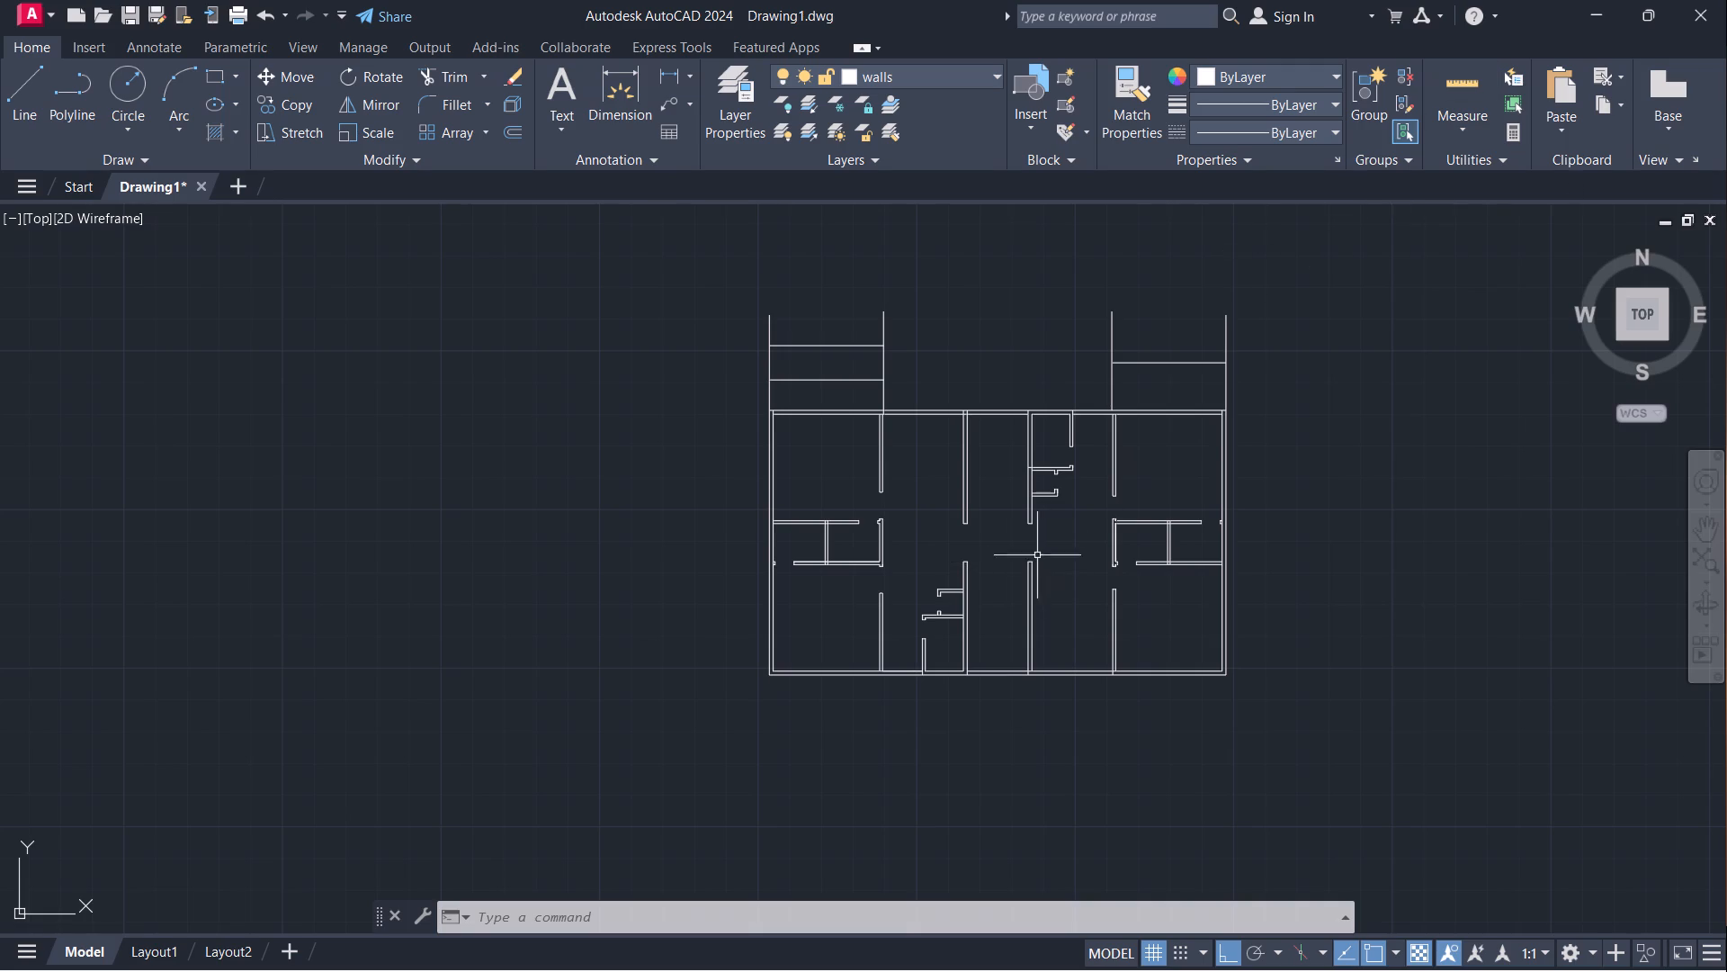
Trim the right unit's small top compartment wall lines where they cross the thickness of the right corridor wall and the top outer wall.
{"action": "scroll", "coordinate": [1077, 455], "scroll_direction": "up", "scroll_amount": 4}
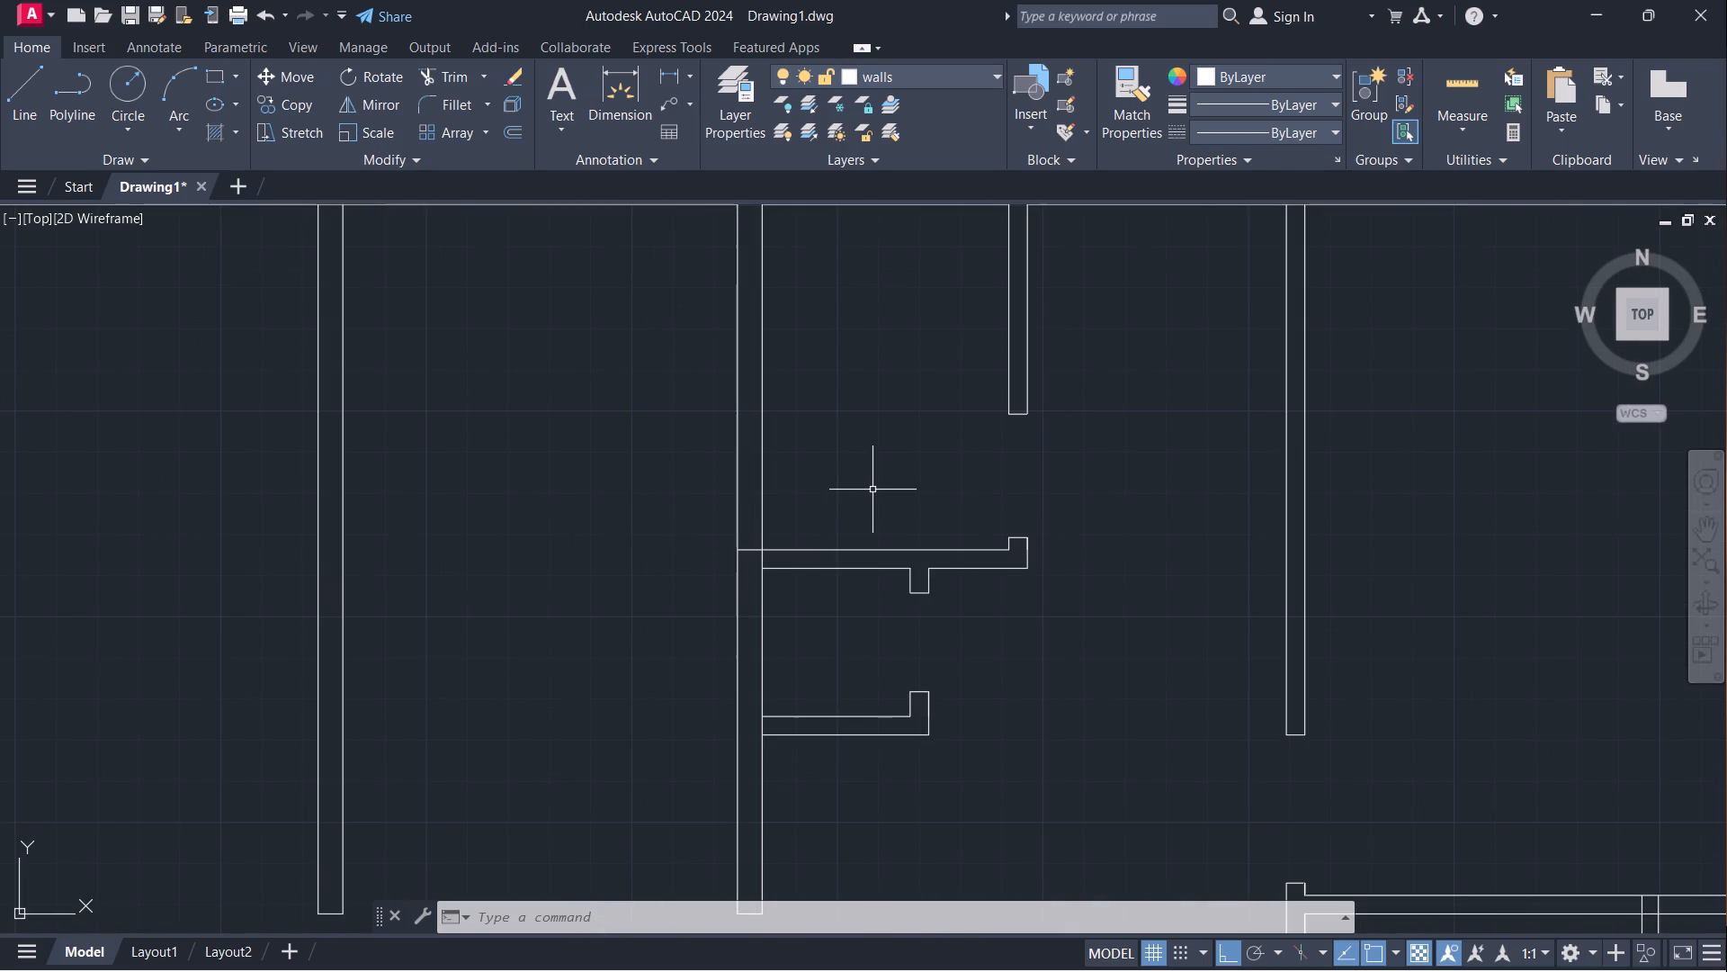
{"action": "type", "text": "tr"}
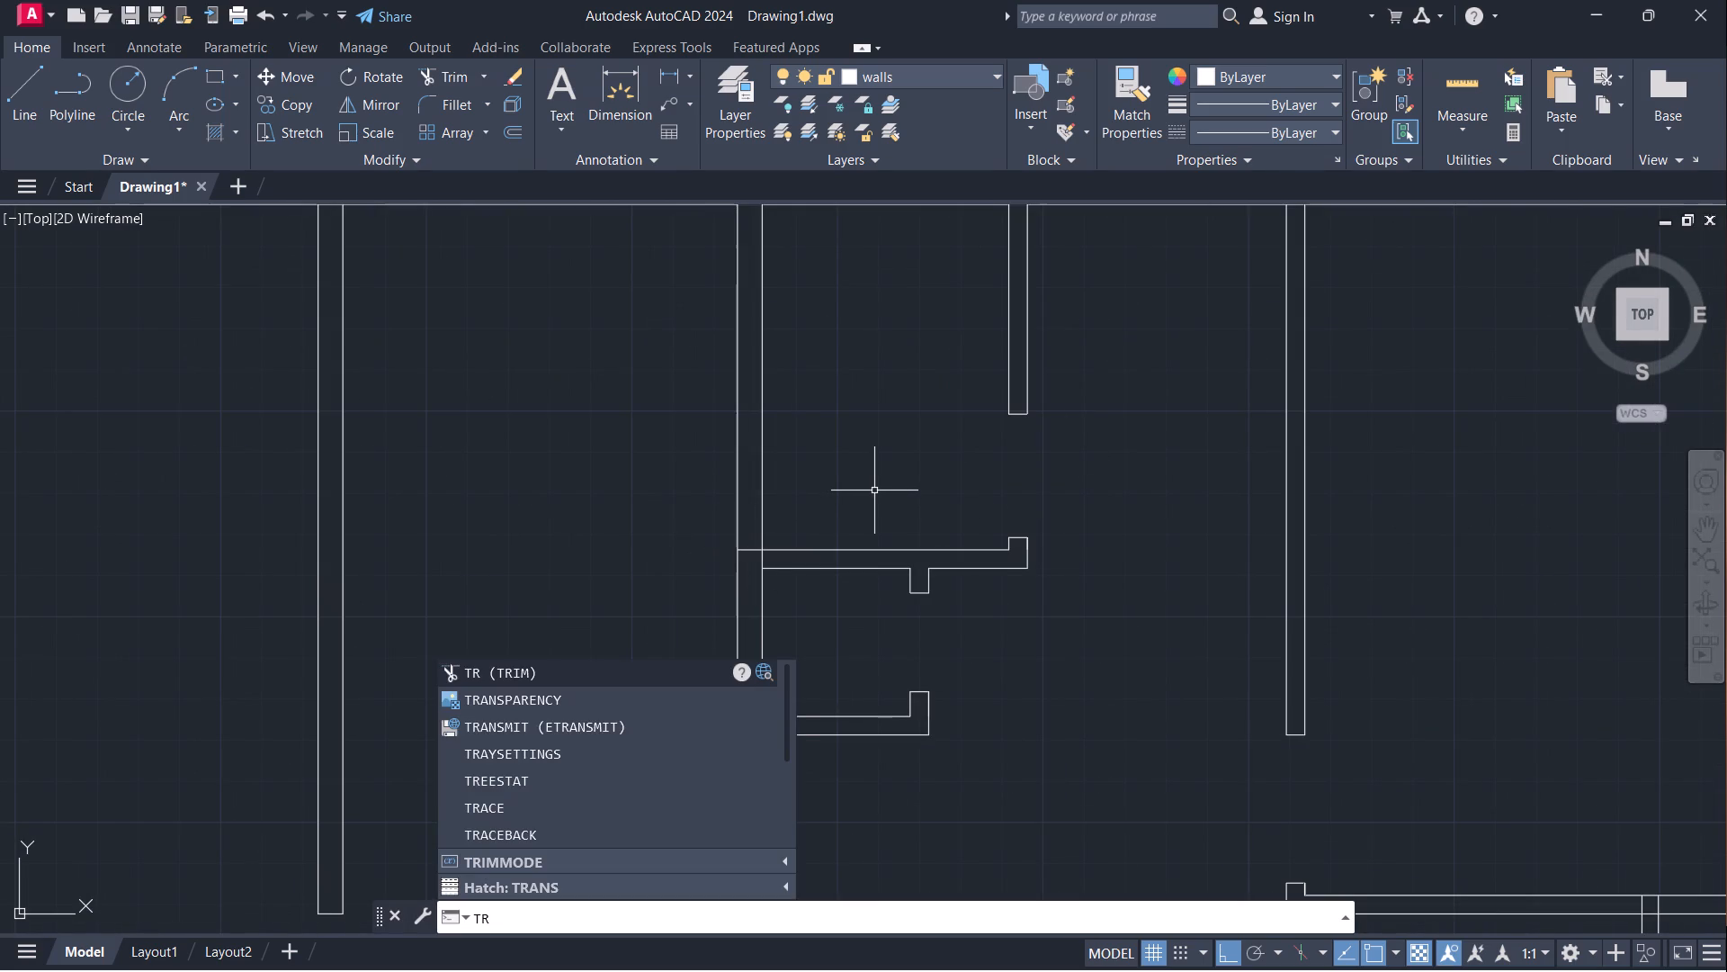
{"action": "key", "text": "Return"}
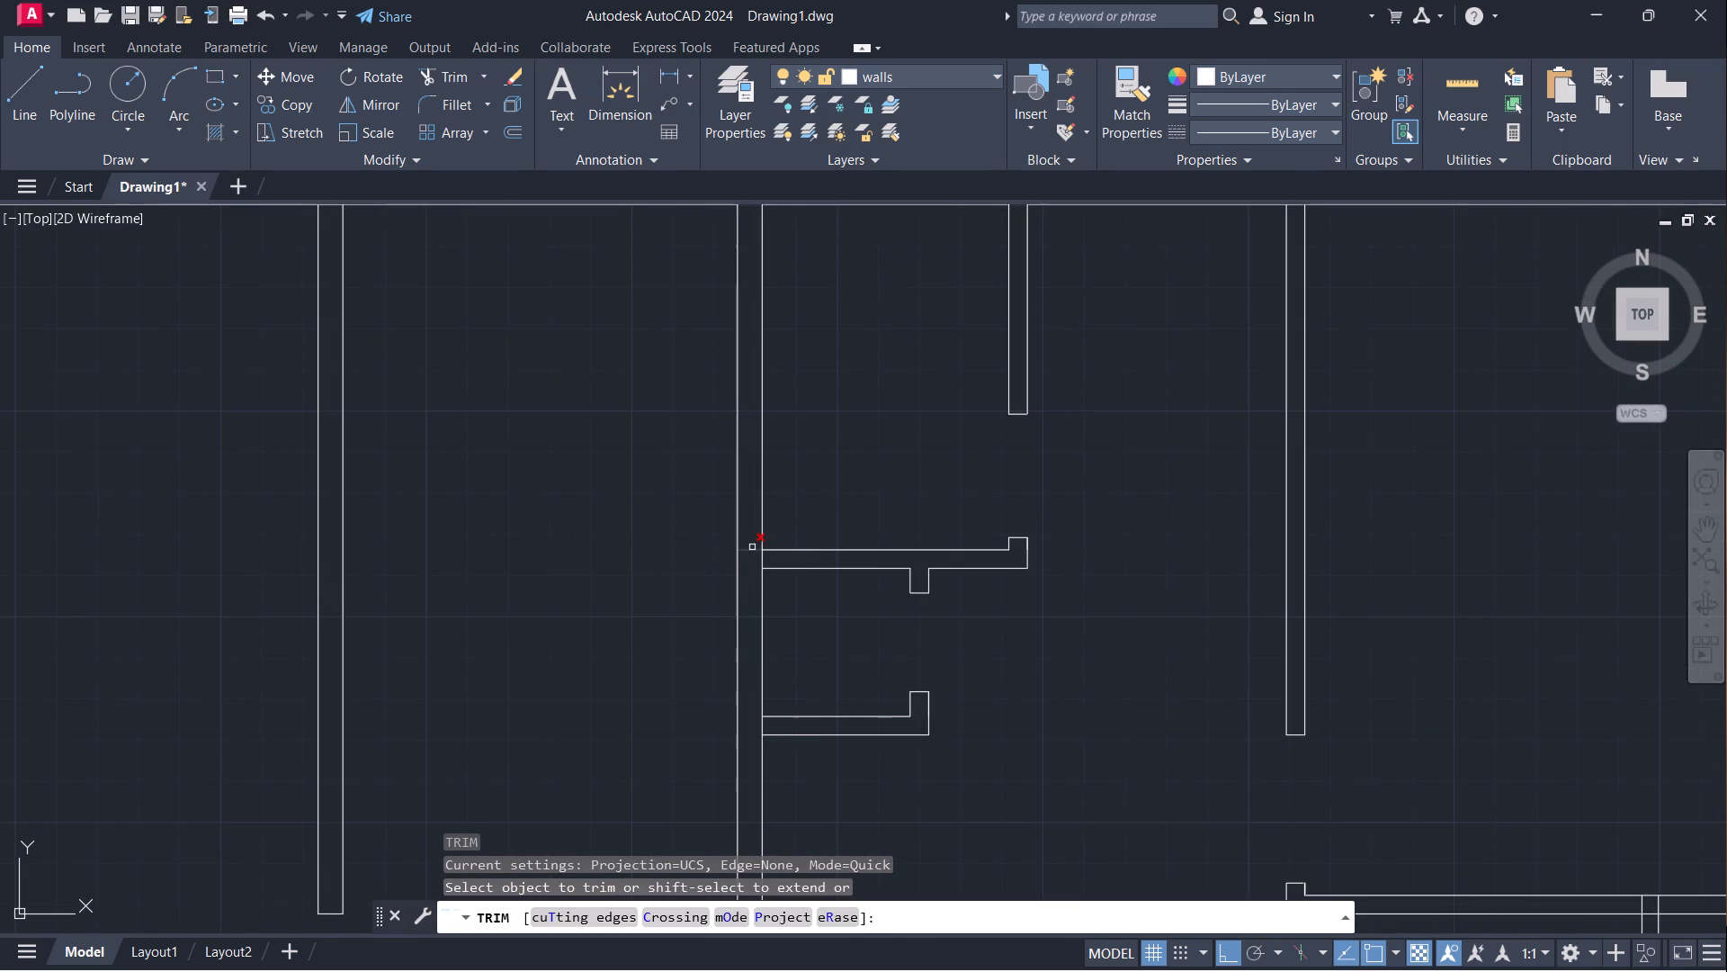
{"action": "left_click", "coordinate": [752, 547]}
{"action": "scroll", "coordinate": [819, 448], "scroll_direction": "down", "scroll_amount": 1}
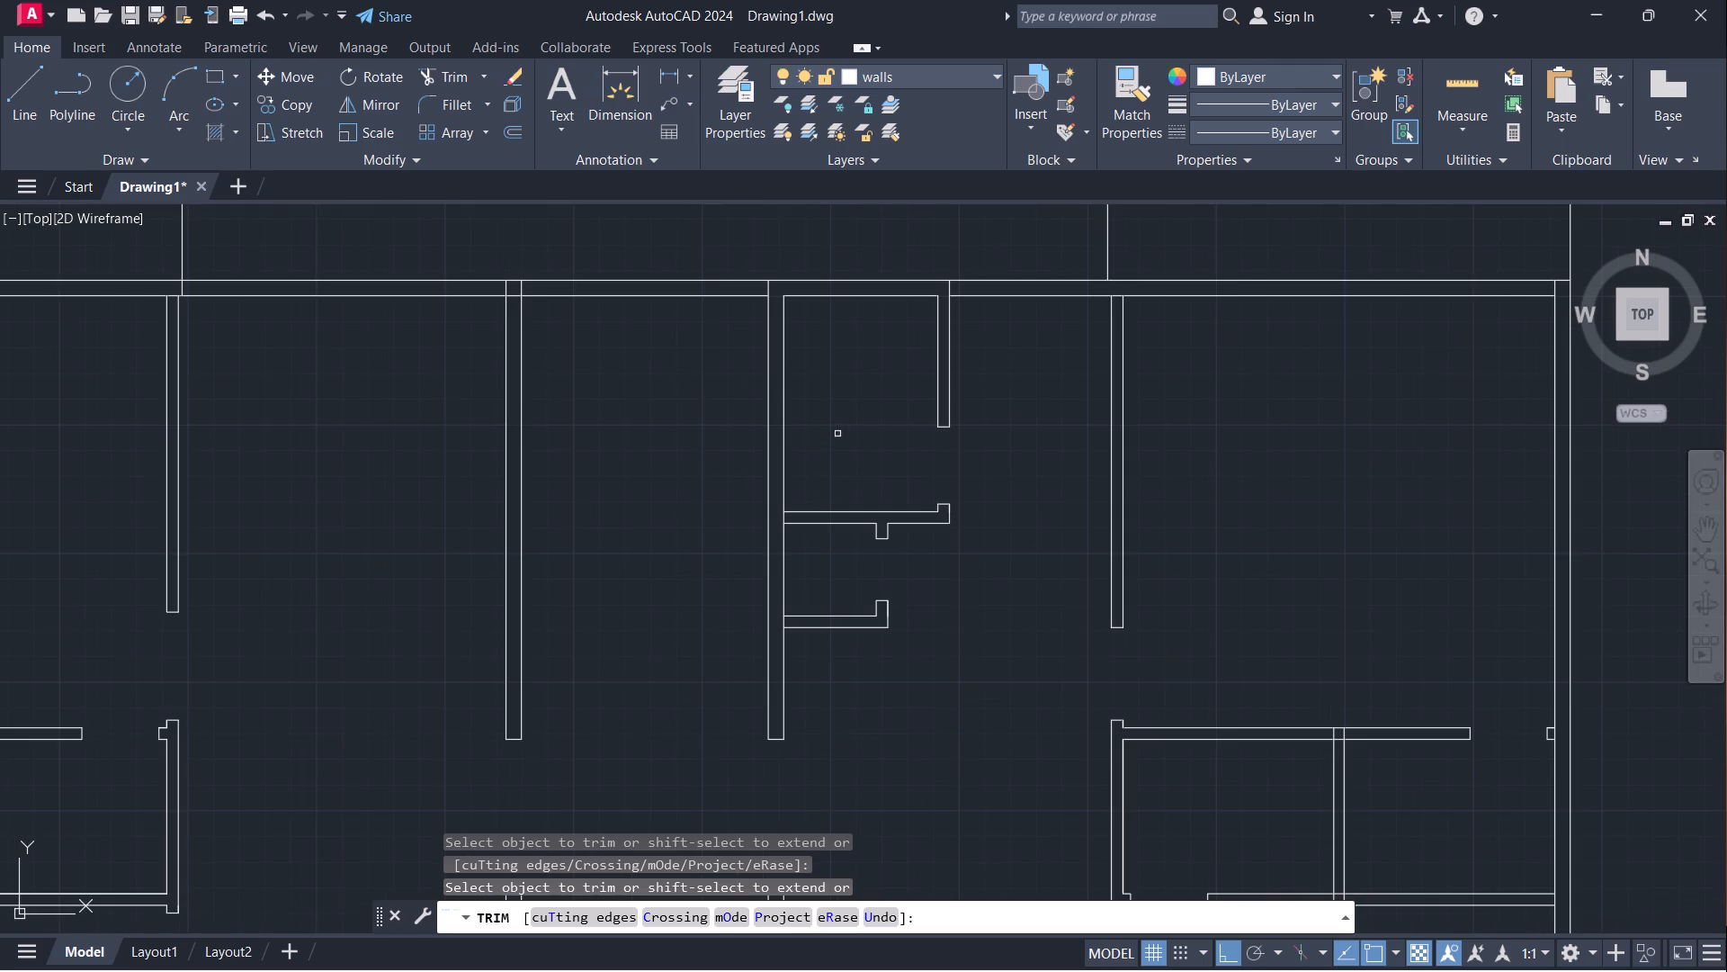
{"action": "scroll", "coordinate": [953, 272], "scroll_direction": "up", "scroll_amount": 2}
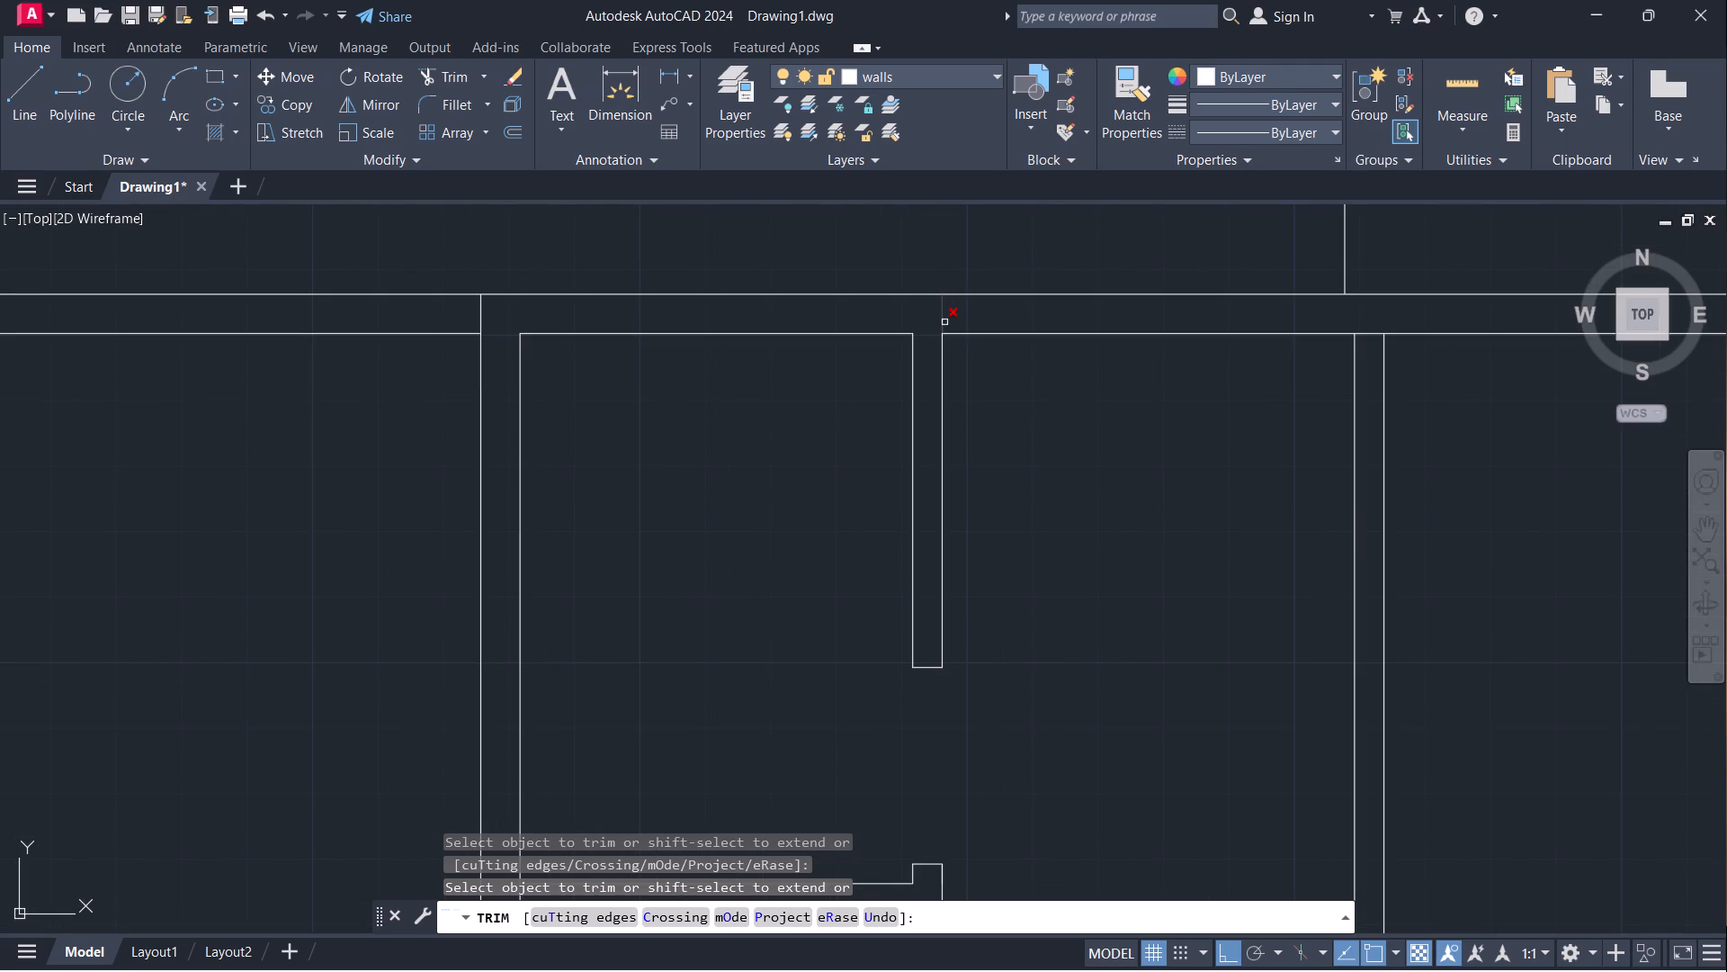
{"action": "left_click", "coordinate": [944, 322]}
Trim the left unit's small compartment wall and the right unit's partition lines where they cross the bottom outer wall's thickness.
{"action": "scroll", "coordinate": [1099, 443], "scroll_direction": "down", "scroll_amount": 3}
{"action": "middle_click_drag", "start_coordinate": [1101, 461], "coordinate": [1170, 362]}
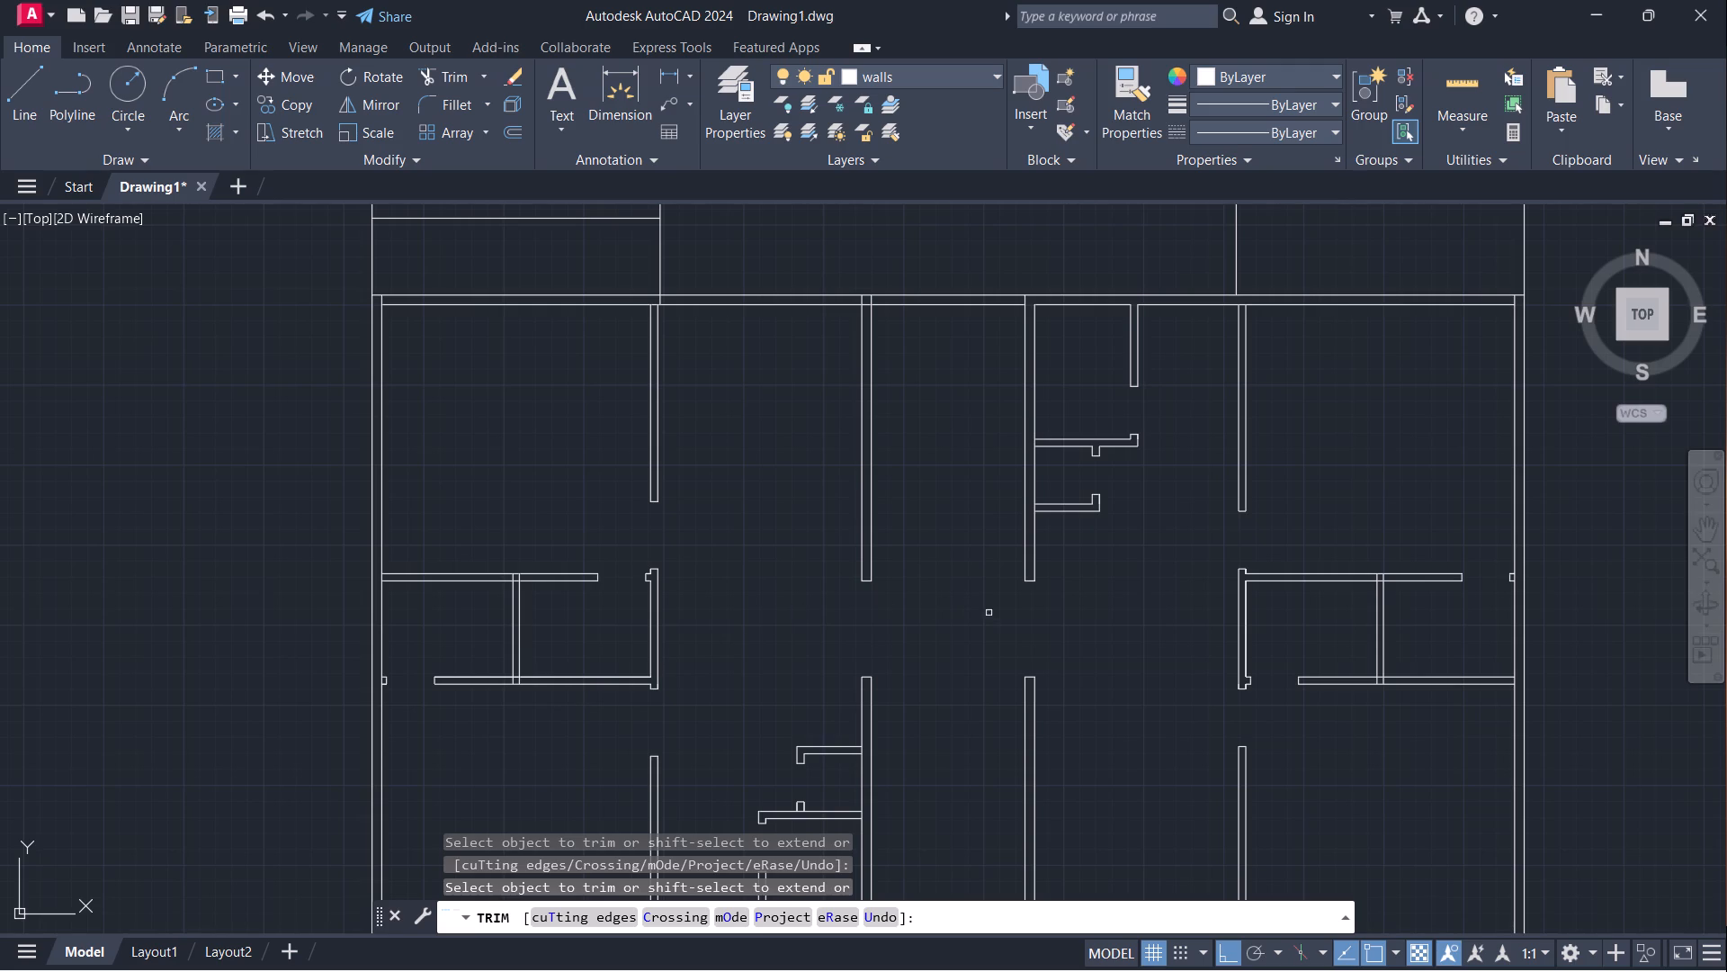
{"action": "scroll", "coordinate": [1131, 602], "scroll_direction": "down", "scroll_amount": 1}
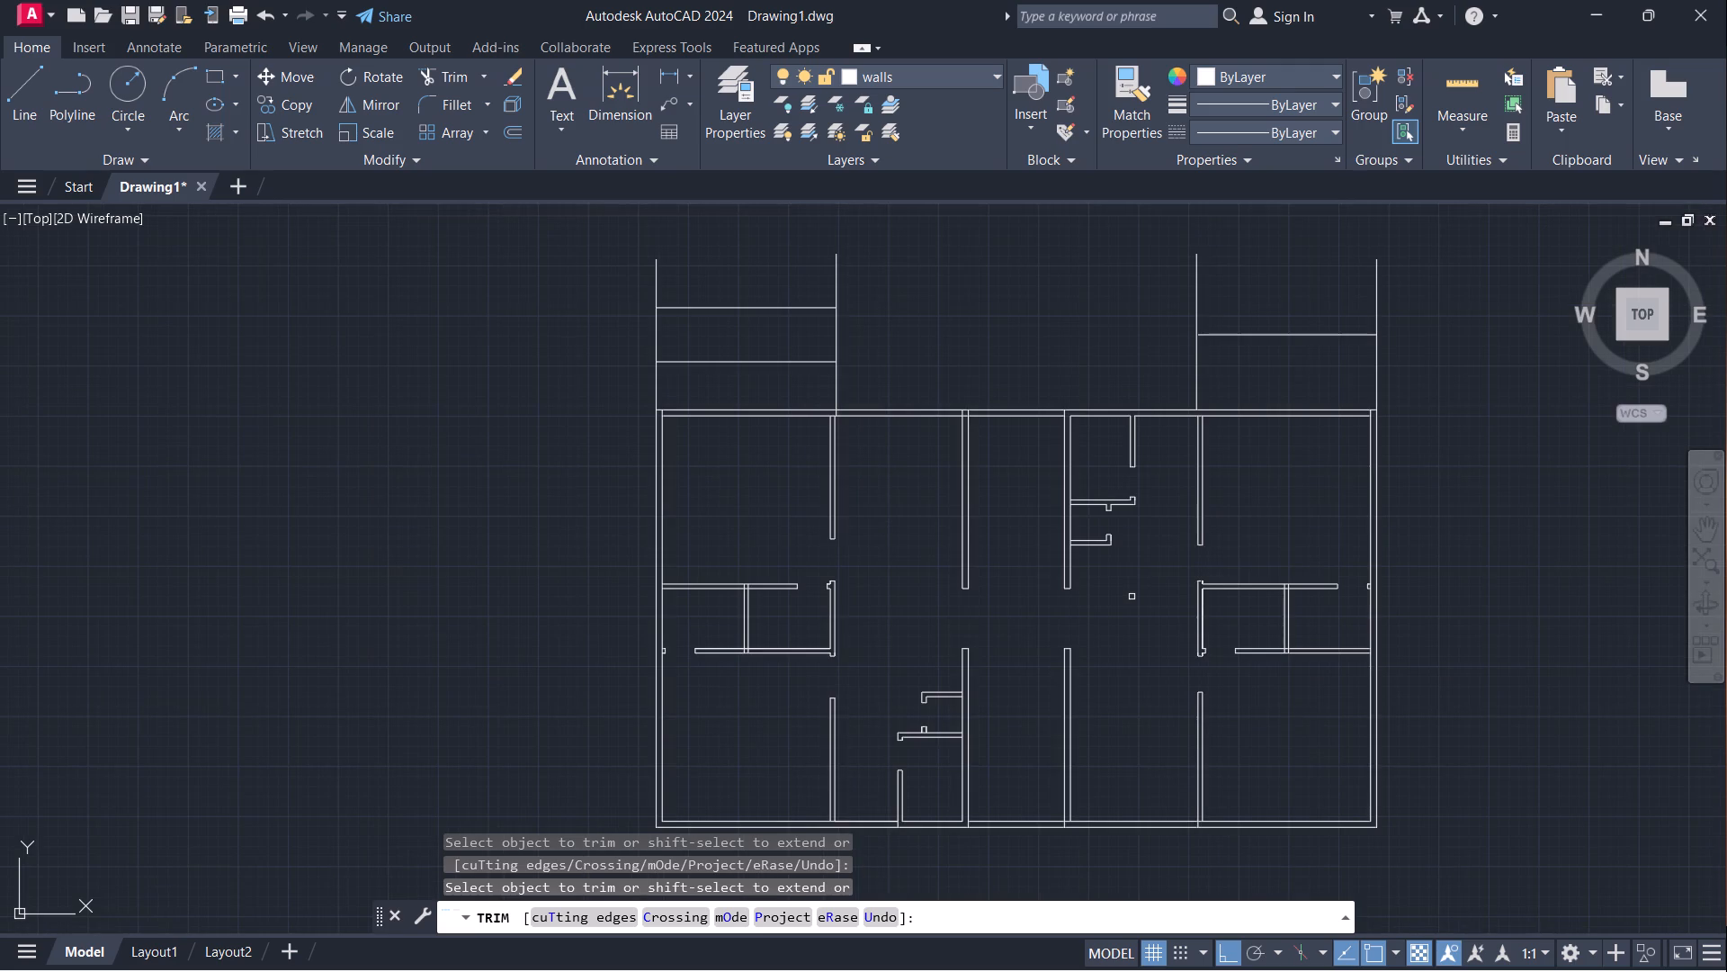
{"action": "middle_click_drag", "start_coordinate": [1133, 595], "coordinate": [1153, 518]}
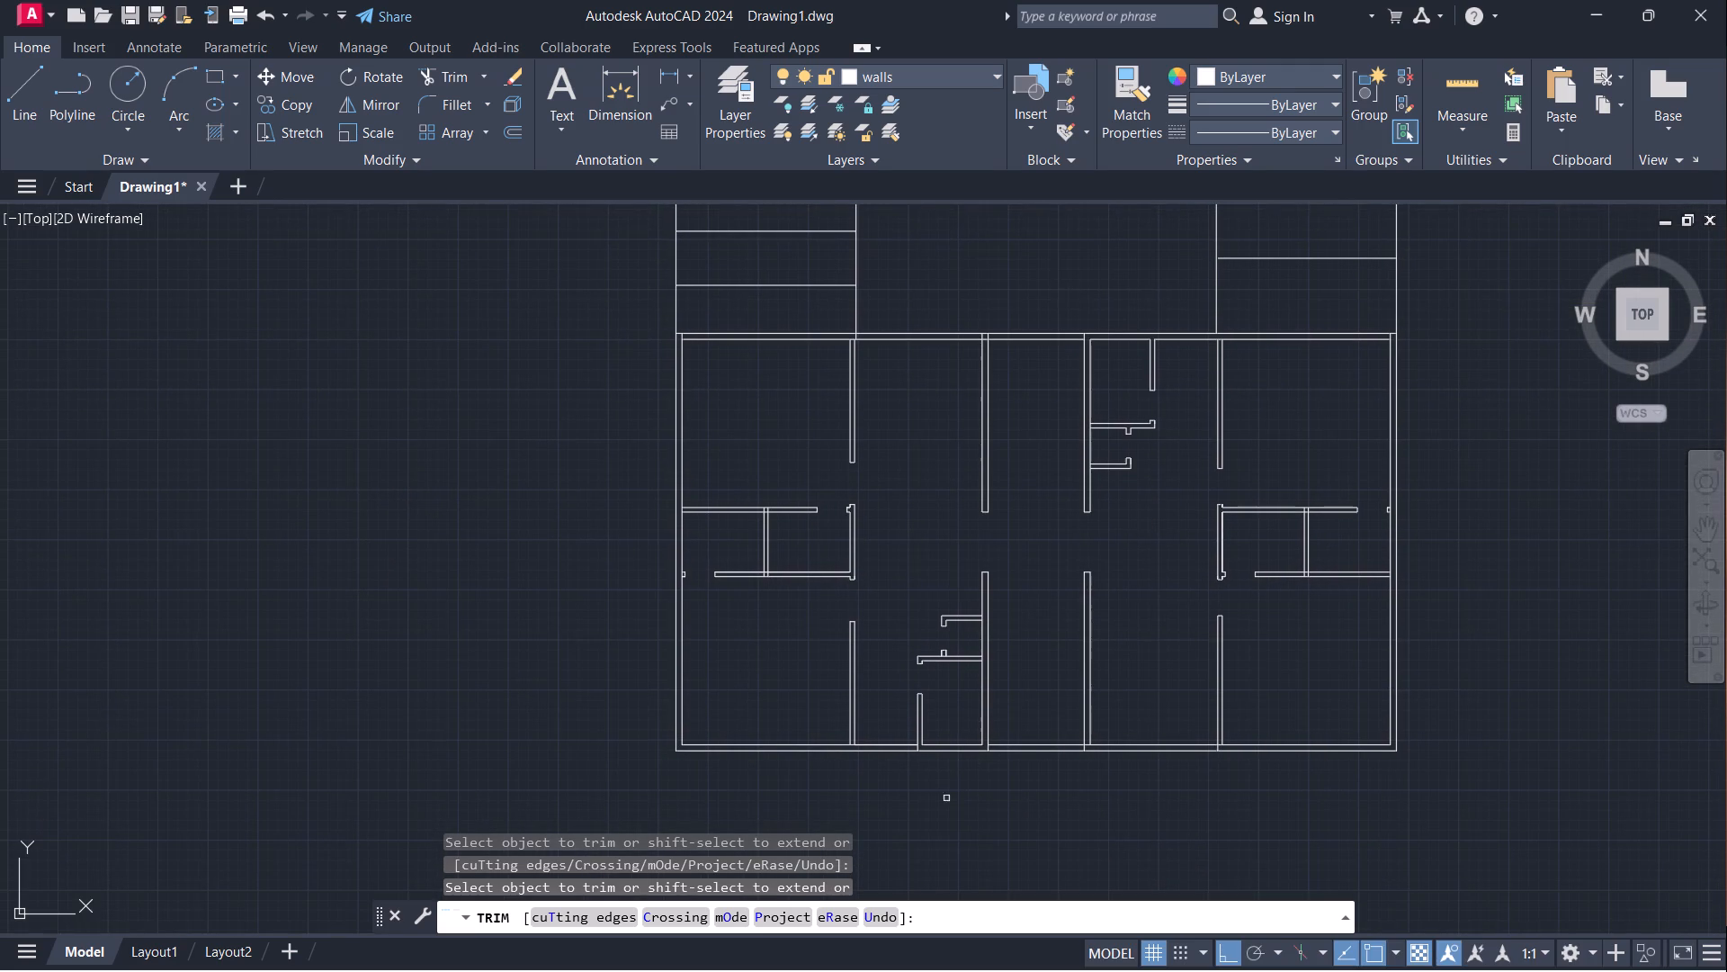
{"action": "scroll", "coordinate": [915, 787], "scroll_direction": "up", "scroll_amount": 2}
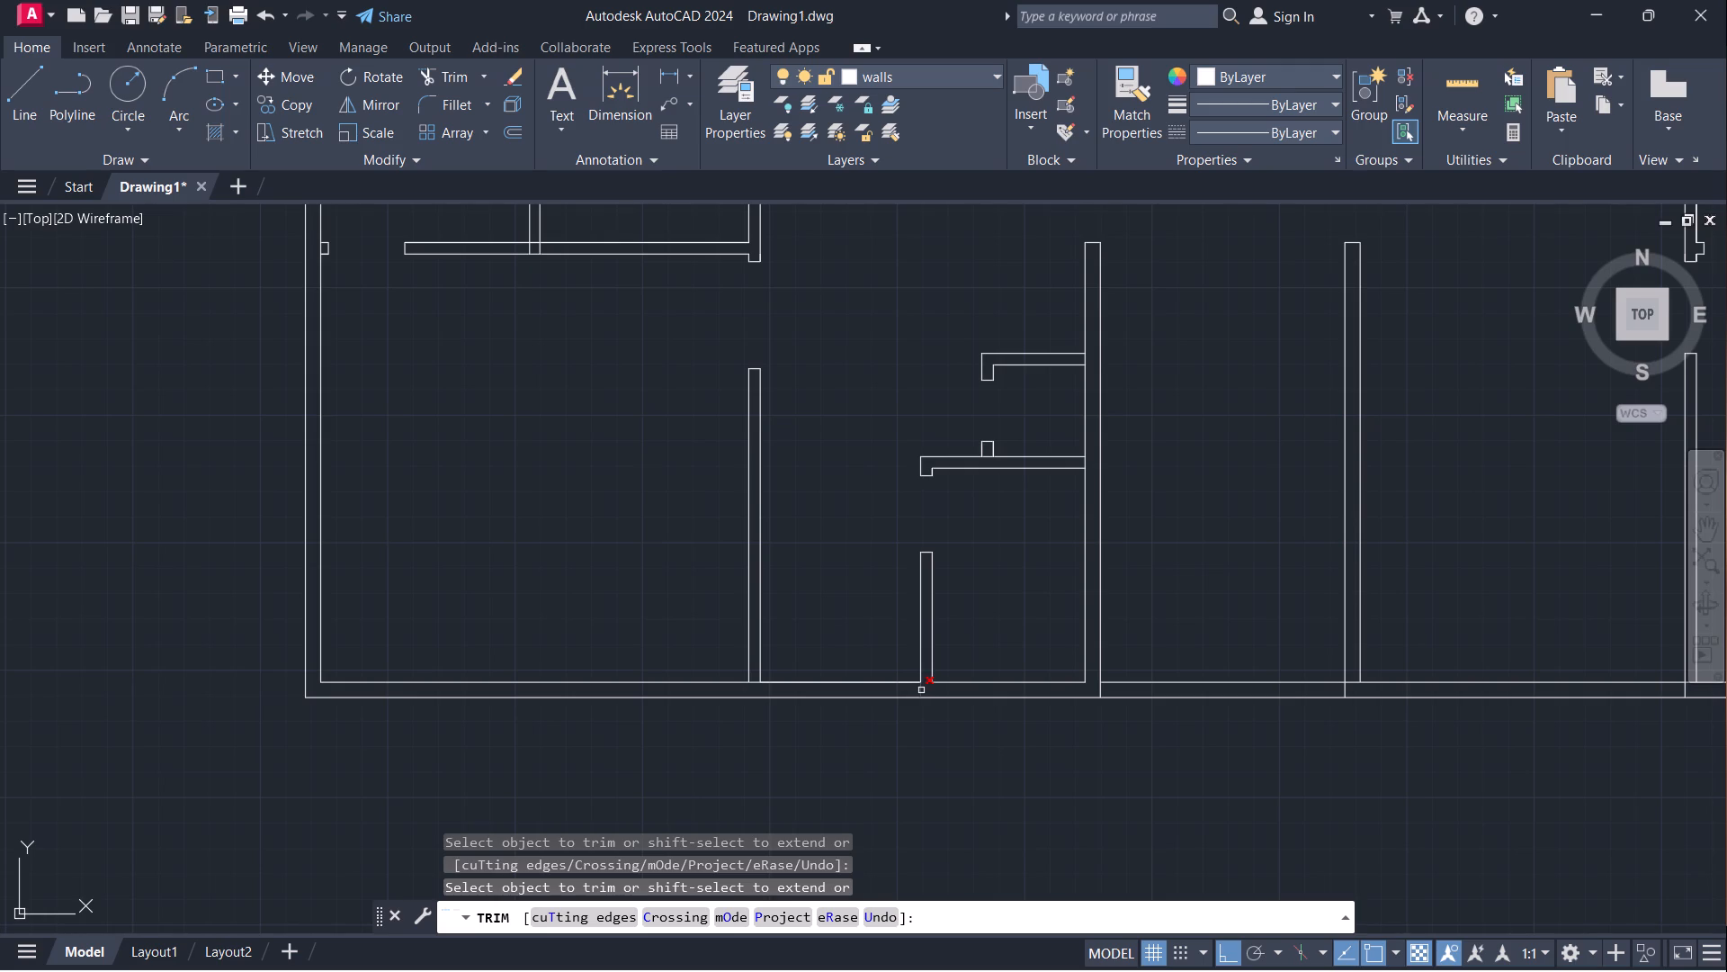
{"action": "left_click", "coordinate": [921, 690]}
{"action": "scroll", "coordinate": [942, 751], "scroll_direction": "down", "scroll_amount": 2}
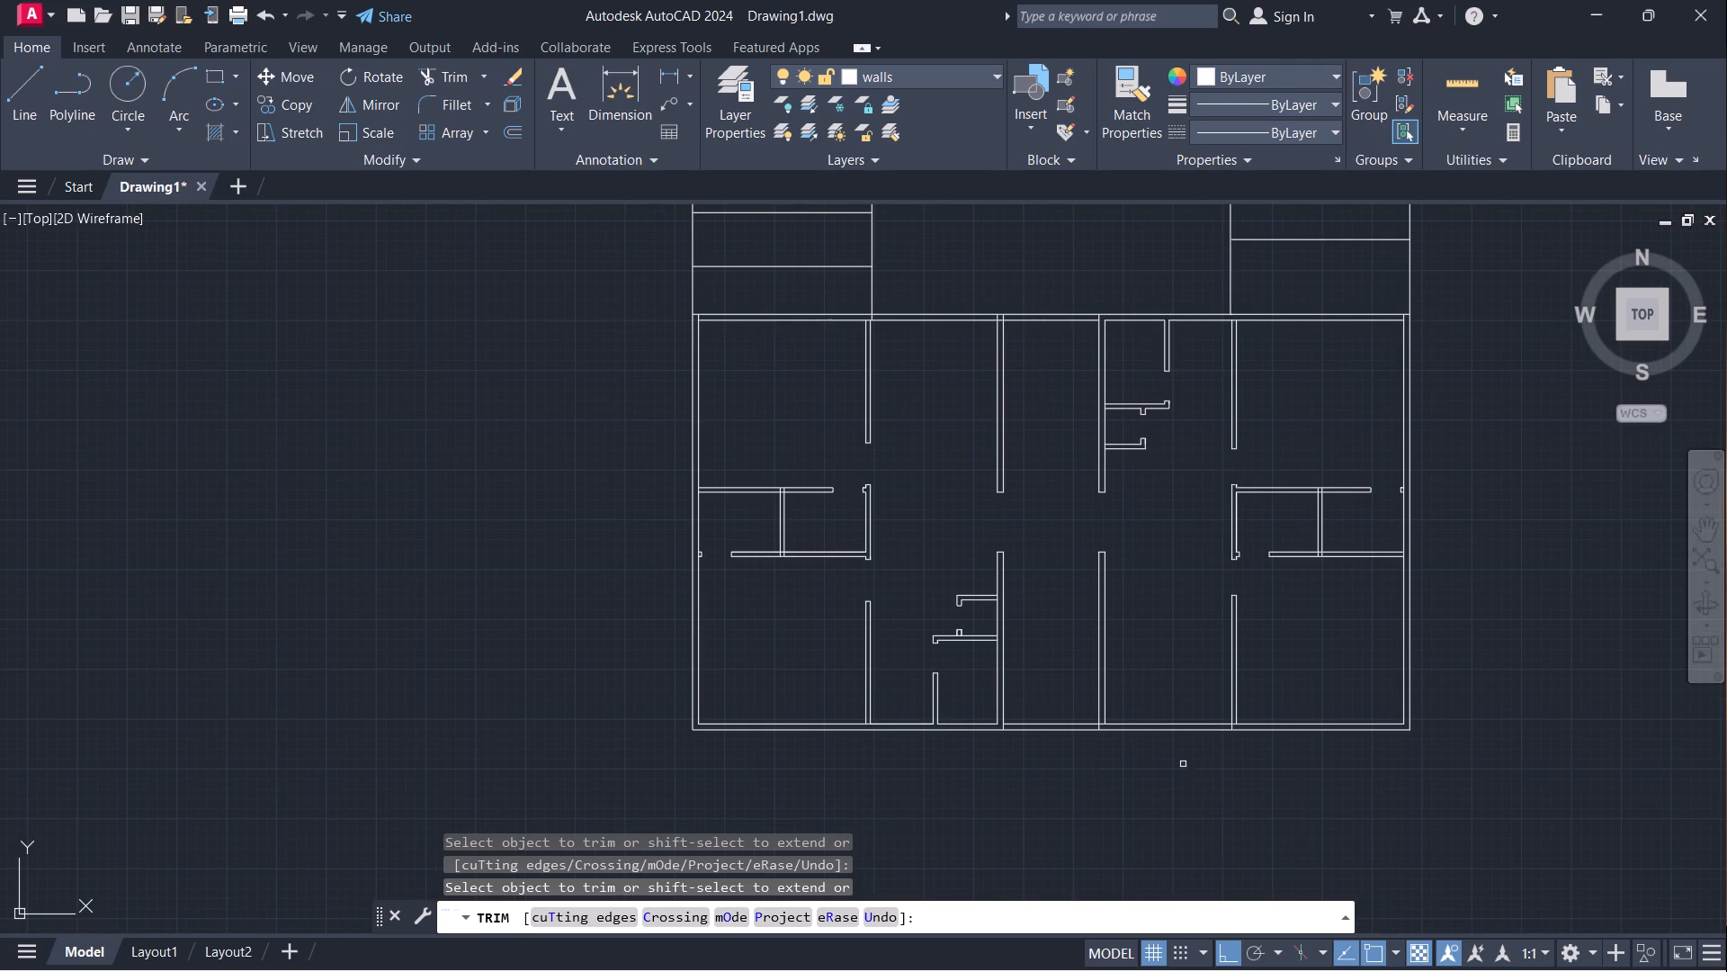
{"action": "scroll", "coordinate": [1266, 726], "scroll_direction": "up", "scroll_amount": 3}
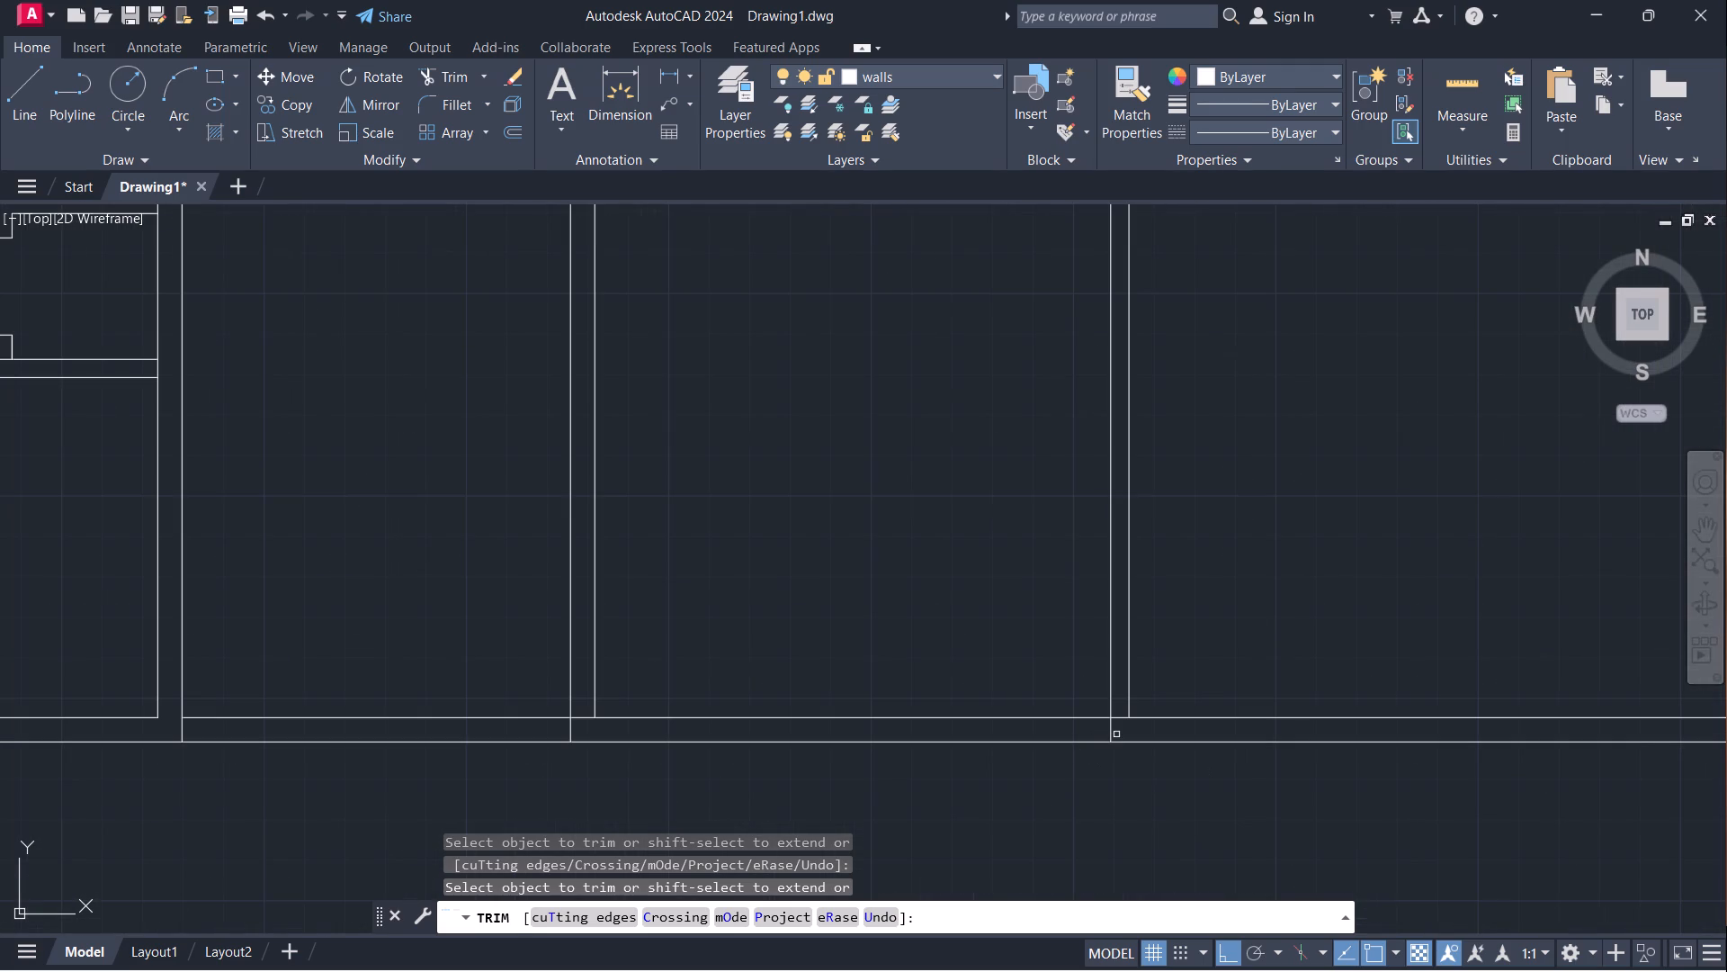
{"action": "left_click", "coordinate": [1108, 736]}
Trim the left outer wall's inner face between the lines of the door jamb stub and of the horizontal compartment wall.
{"action": "scroll", "coordinate": [1078, 742], "scroll_direction": "down", "scroll_amount": 3}
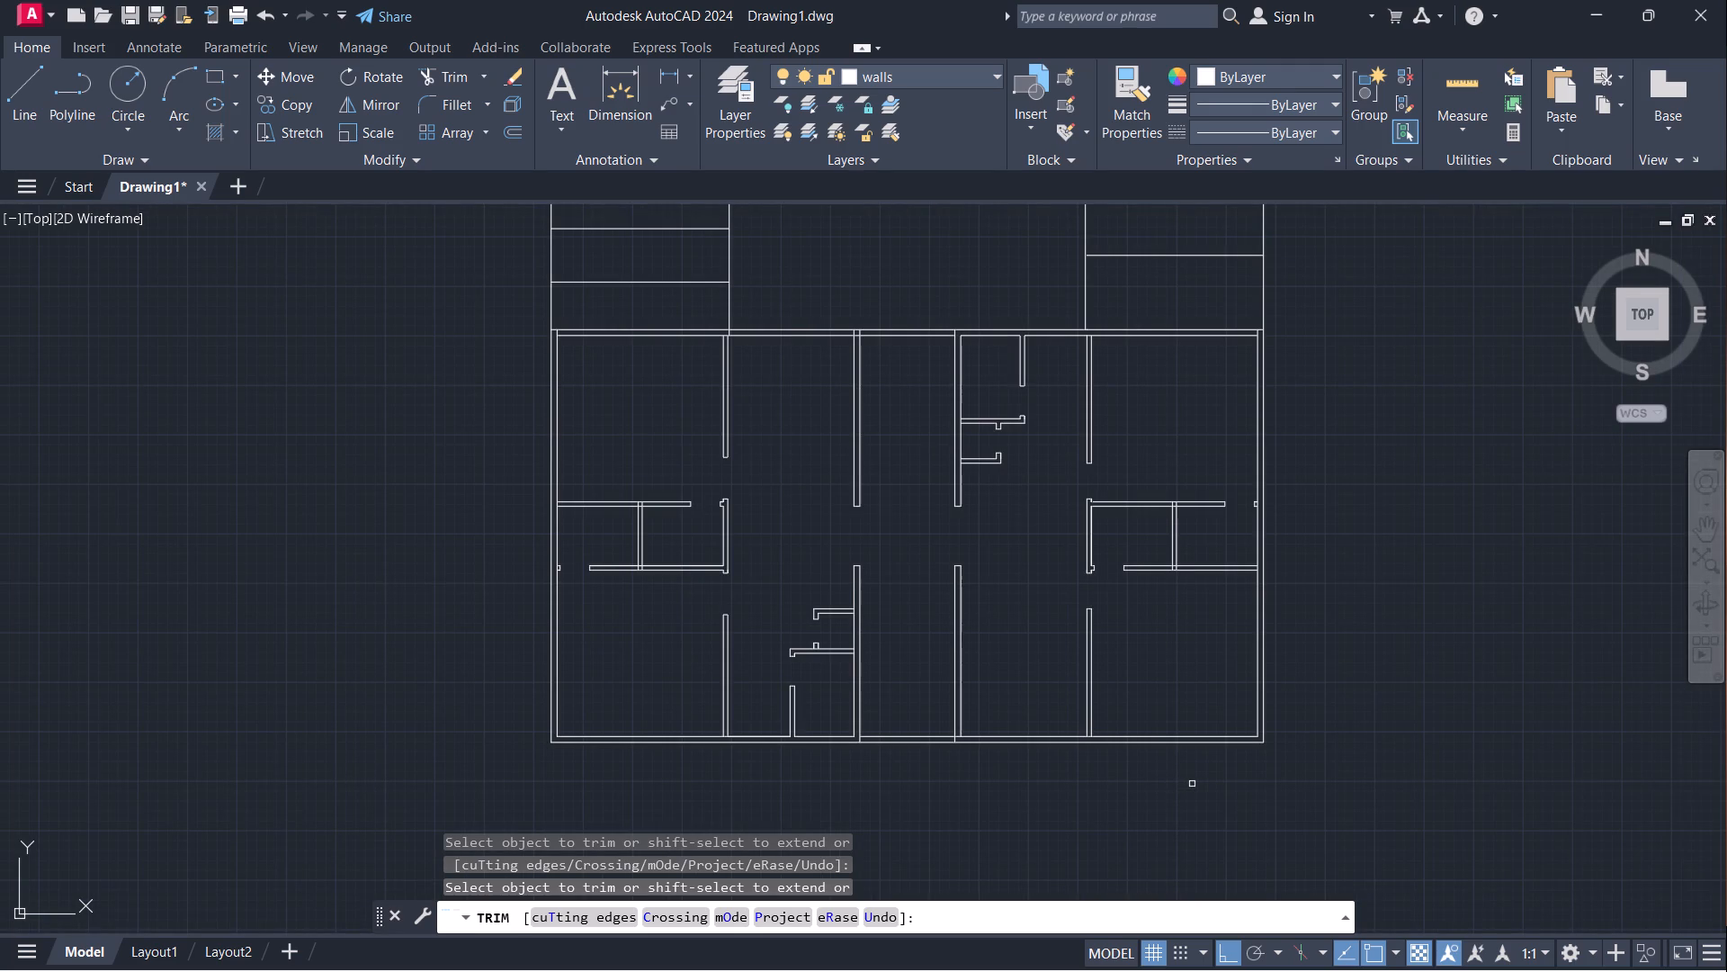
{"action": "scroll", "coordinate": [428, 575], "scroll_direction": "up", "scroll_amount": 1}
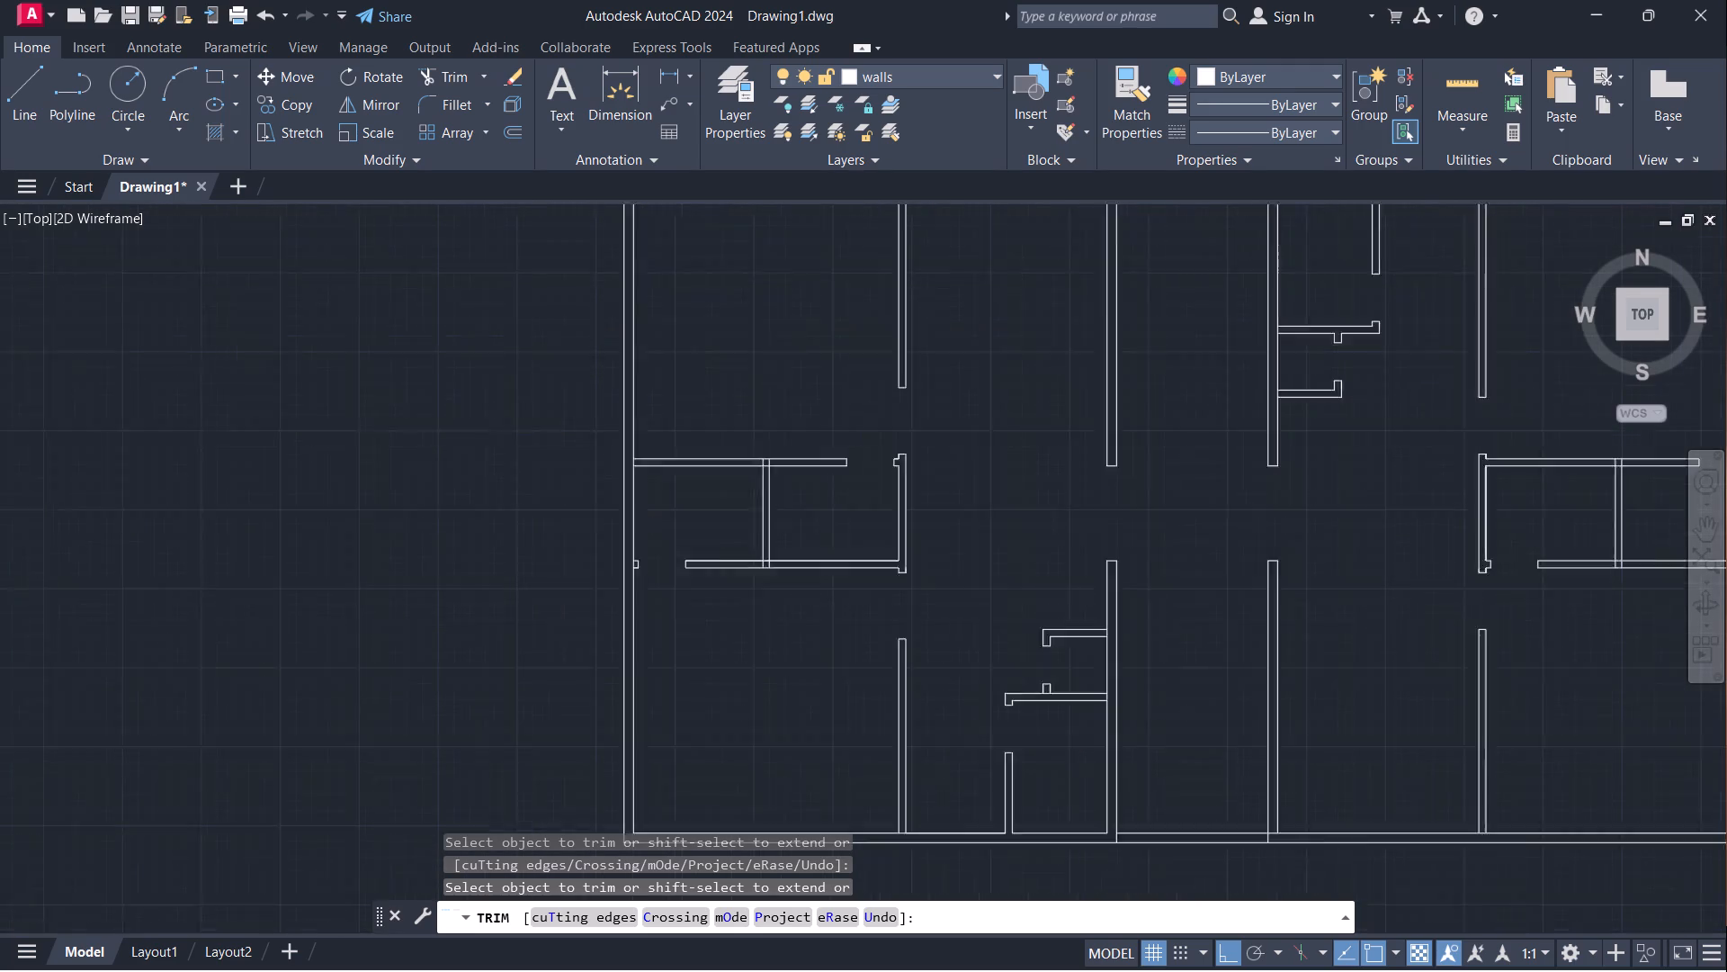
{"action": "scroll", "coordinate": [428, 575], "scroll_direction": "up", "scroll_amount": 2}
{"action": "scroll", "coordinate": [510, 533], "scroll_direction": "up", "scroll_amount": 2}
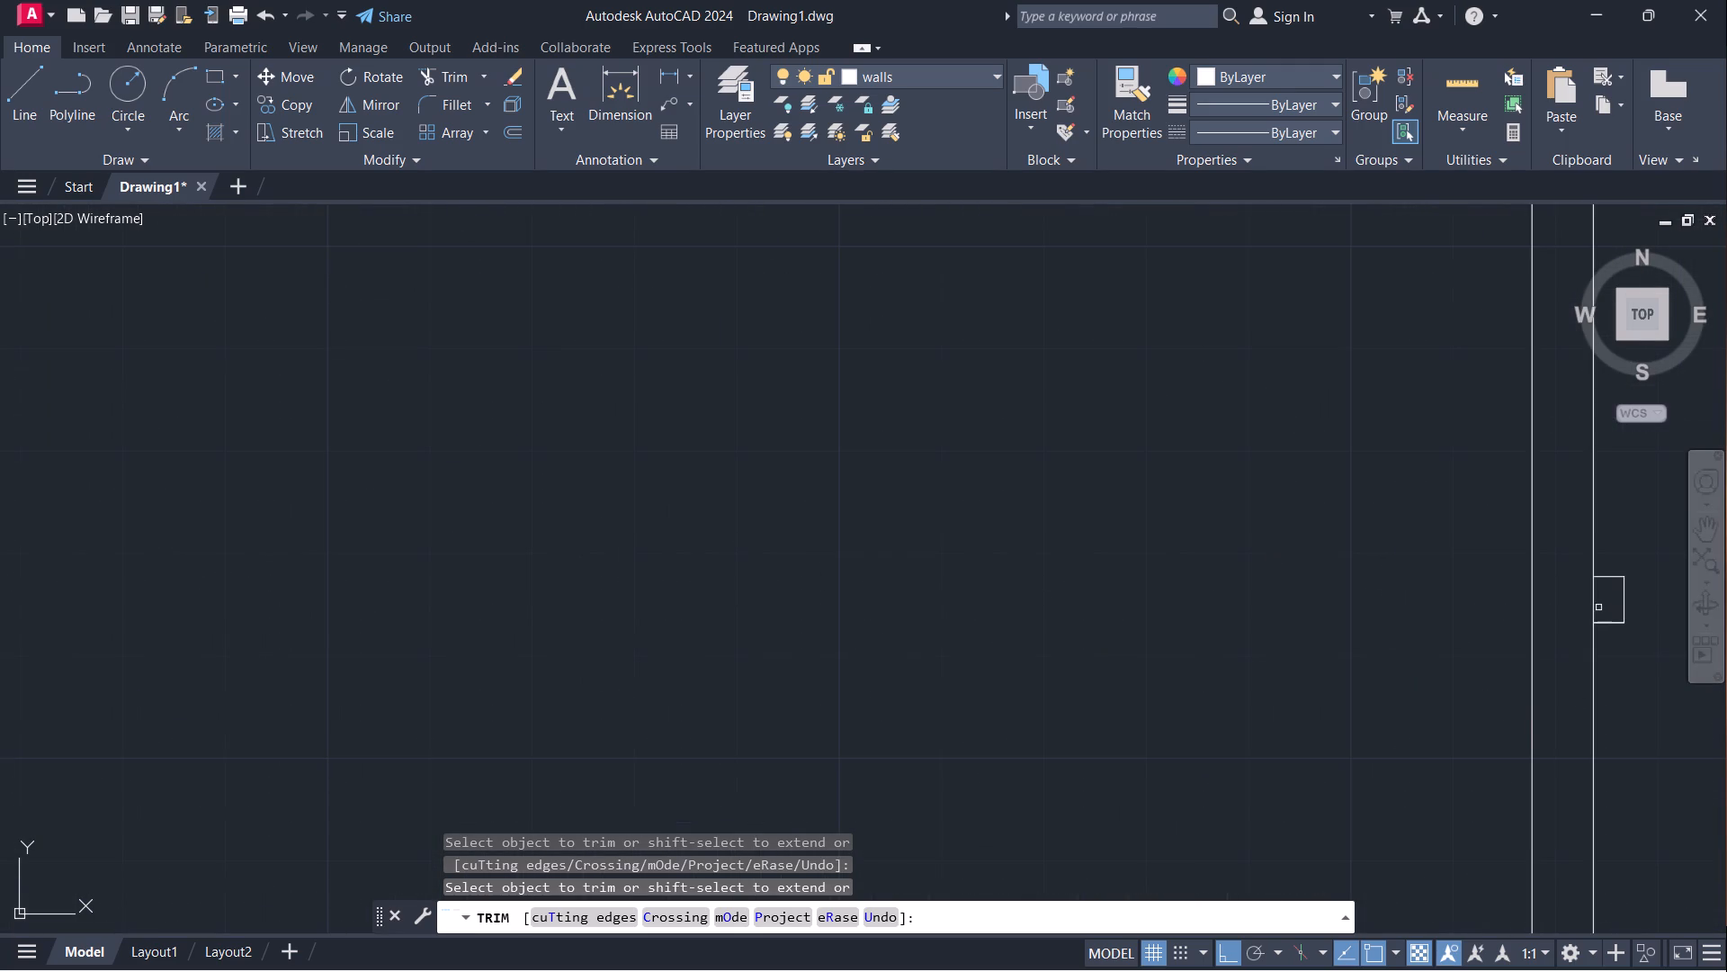
{"action": "left_click", "coordinate": [1595, 605]}
{"action": "scroll", "coordinate": [1228, 640], "scroll_direction": "down", "scroll_amount": 3}
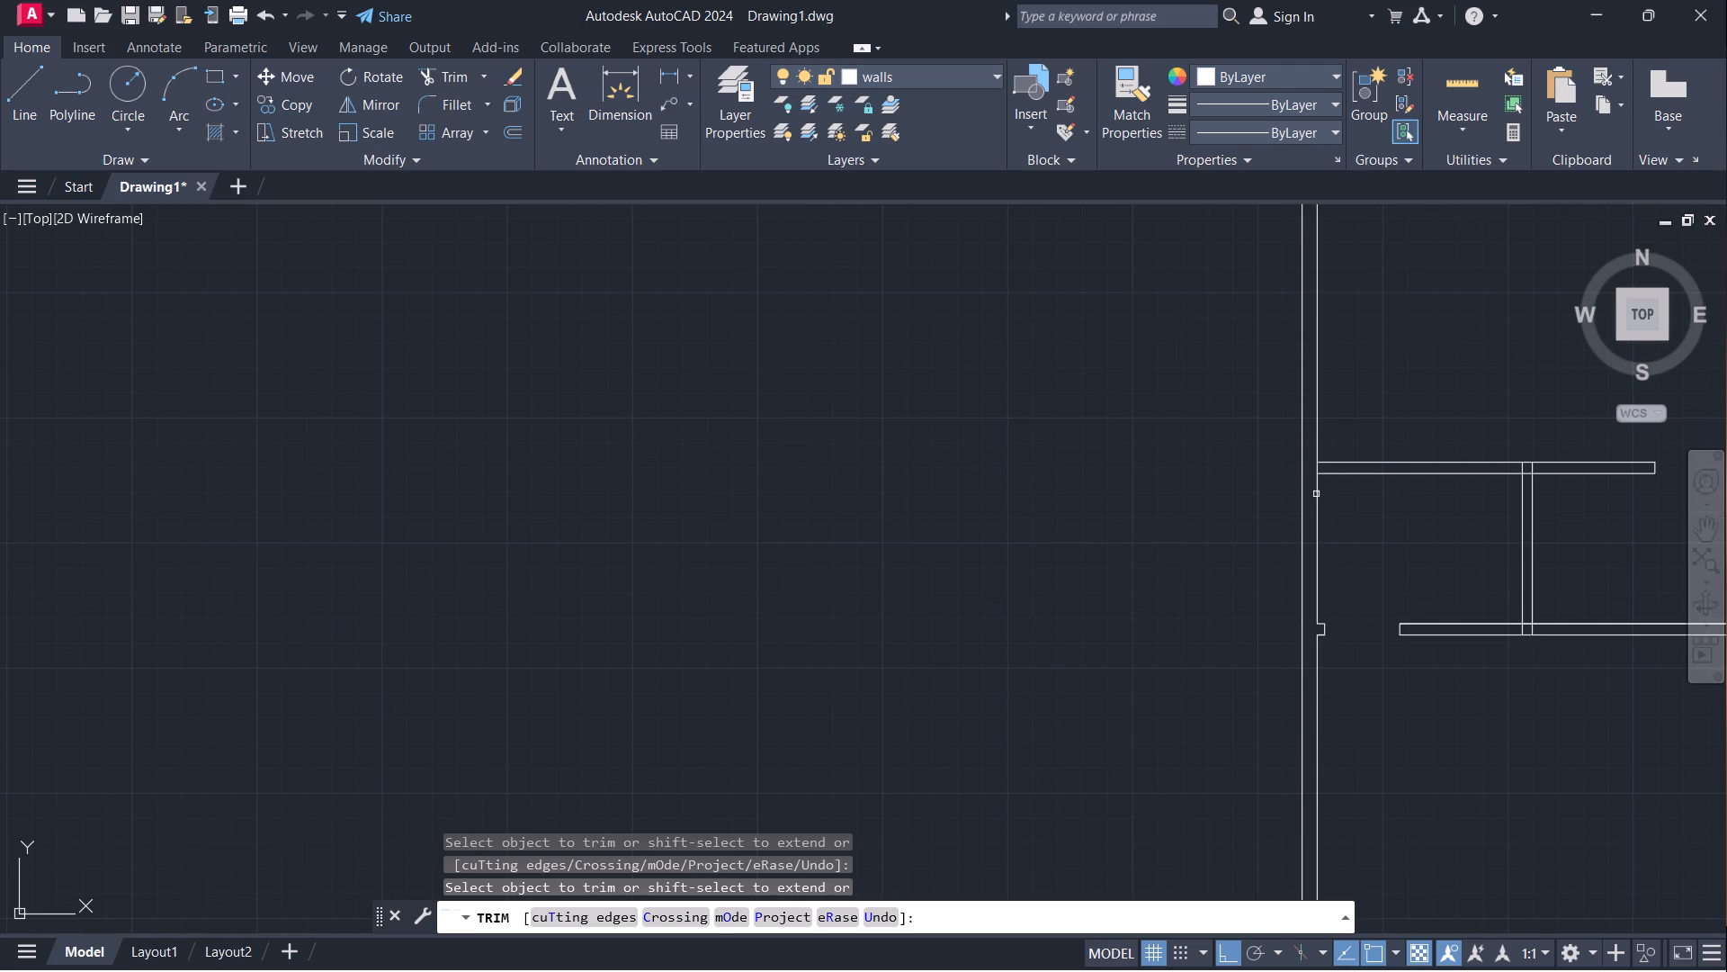
{"action": "scroll", "coordinate": [1341, 438], "scroll_direction": "up", "scroll_amount": 2}
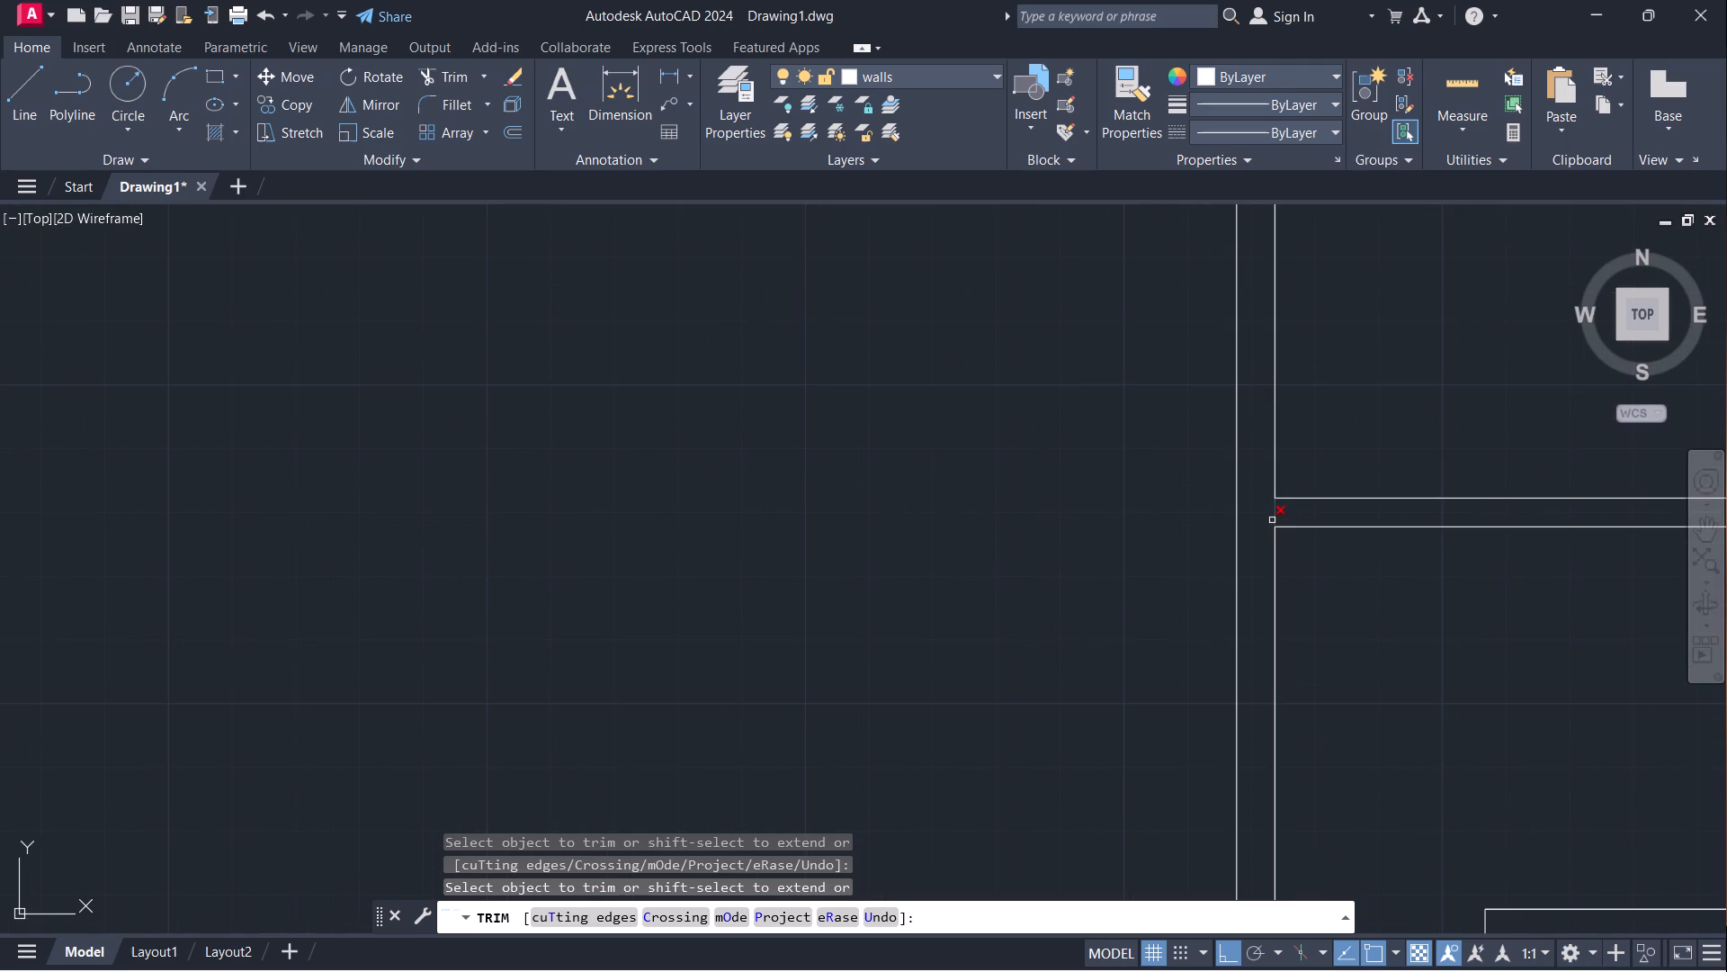
{"action": "left_click", "coordinate": [1272, 517]}
Trim the right outer wall's inner face between the lines of the lower compartment wall and of the door jamb stub.
{"action": "scroll", "coordinate": [857, 508], "scroll_direction": "down", "scroll_amount": 2}
{"action": "scroll", "coordinate": [702, 432], "scroll_direction": "down", "scroll_amount": 1}
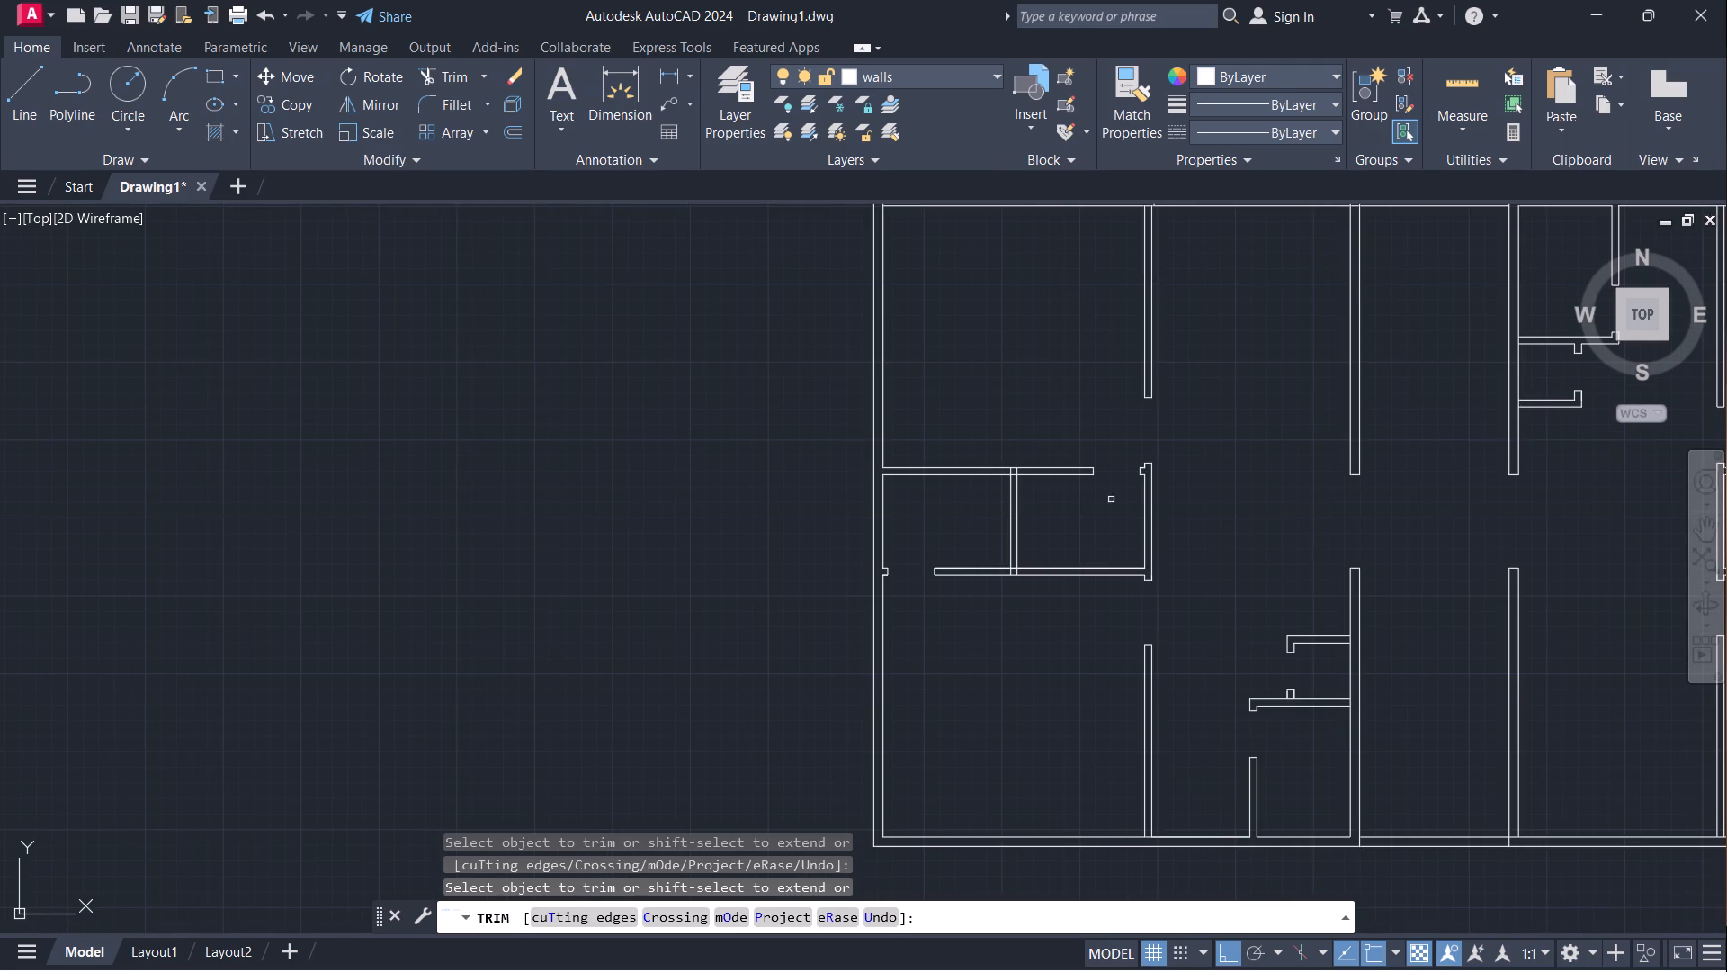
{"action": "scroll", "coordinate": [1345, 542], "scroll_direction": "down", "scroll_amount": 1}
{"action": "middle_click_drag", "start_coordinate": [1346, 541], "coordinate": [845, 519]}
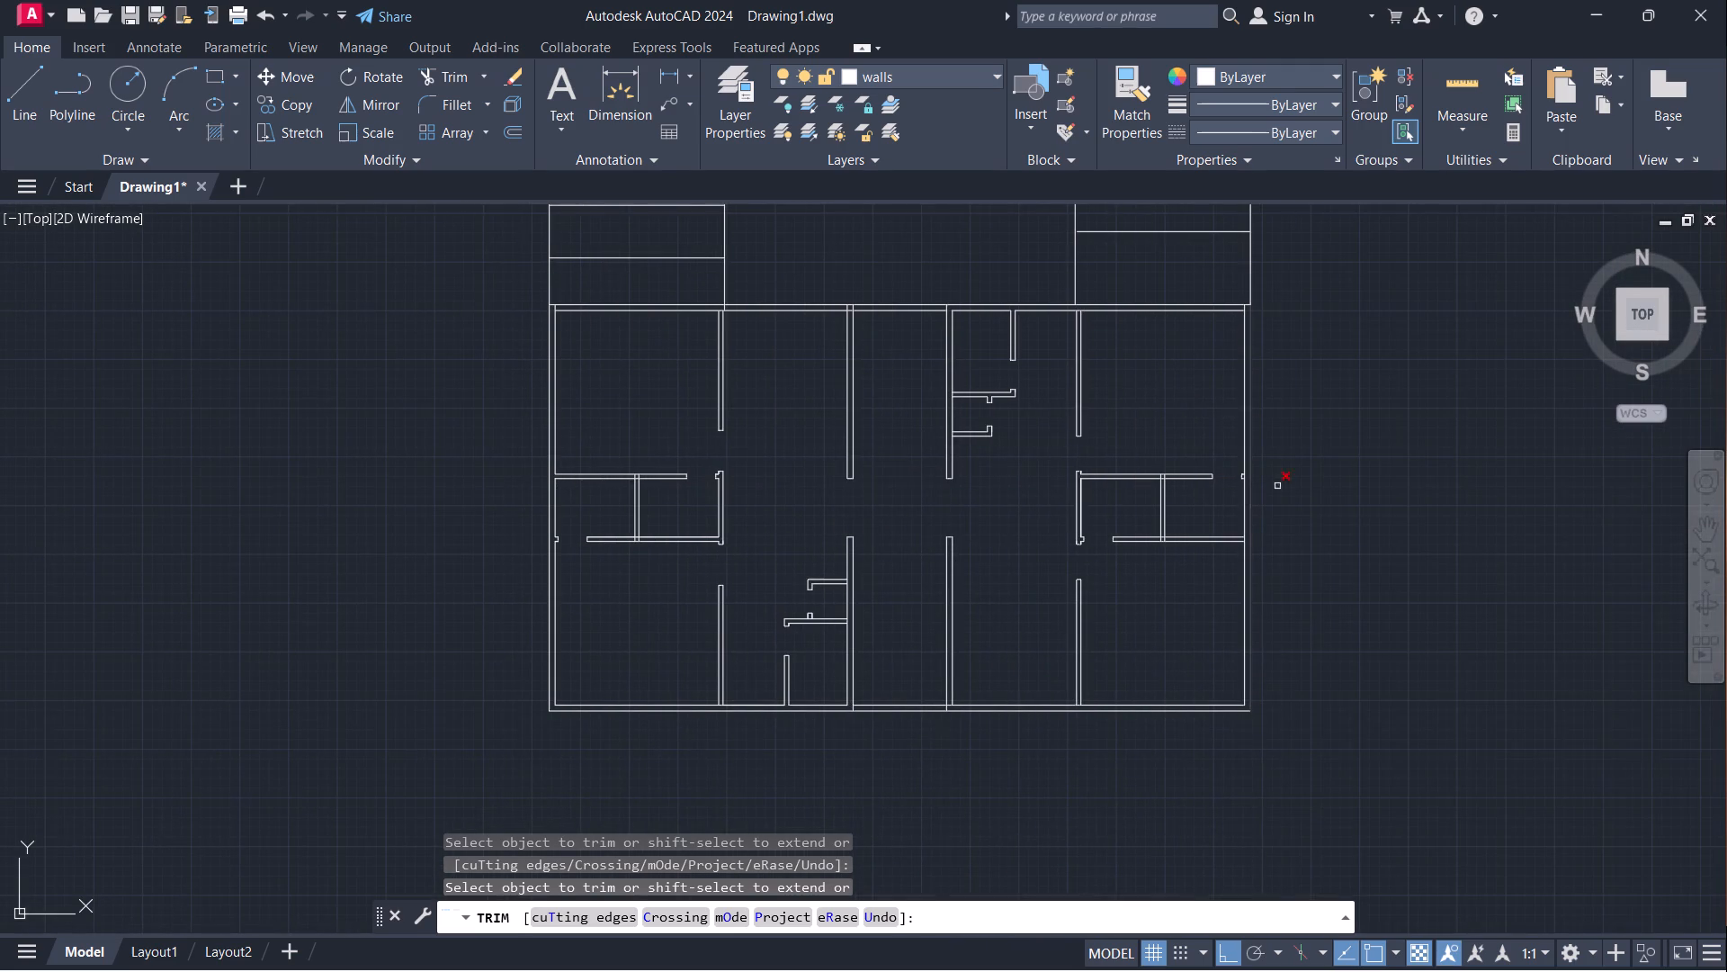
{"action": "scroll", "coordinate": [1272, 476], "scroll_direction": "up", "scroll_amount": 3}
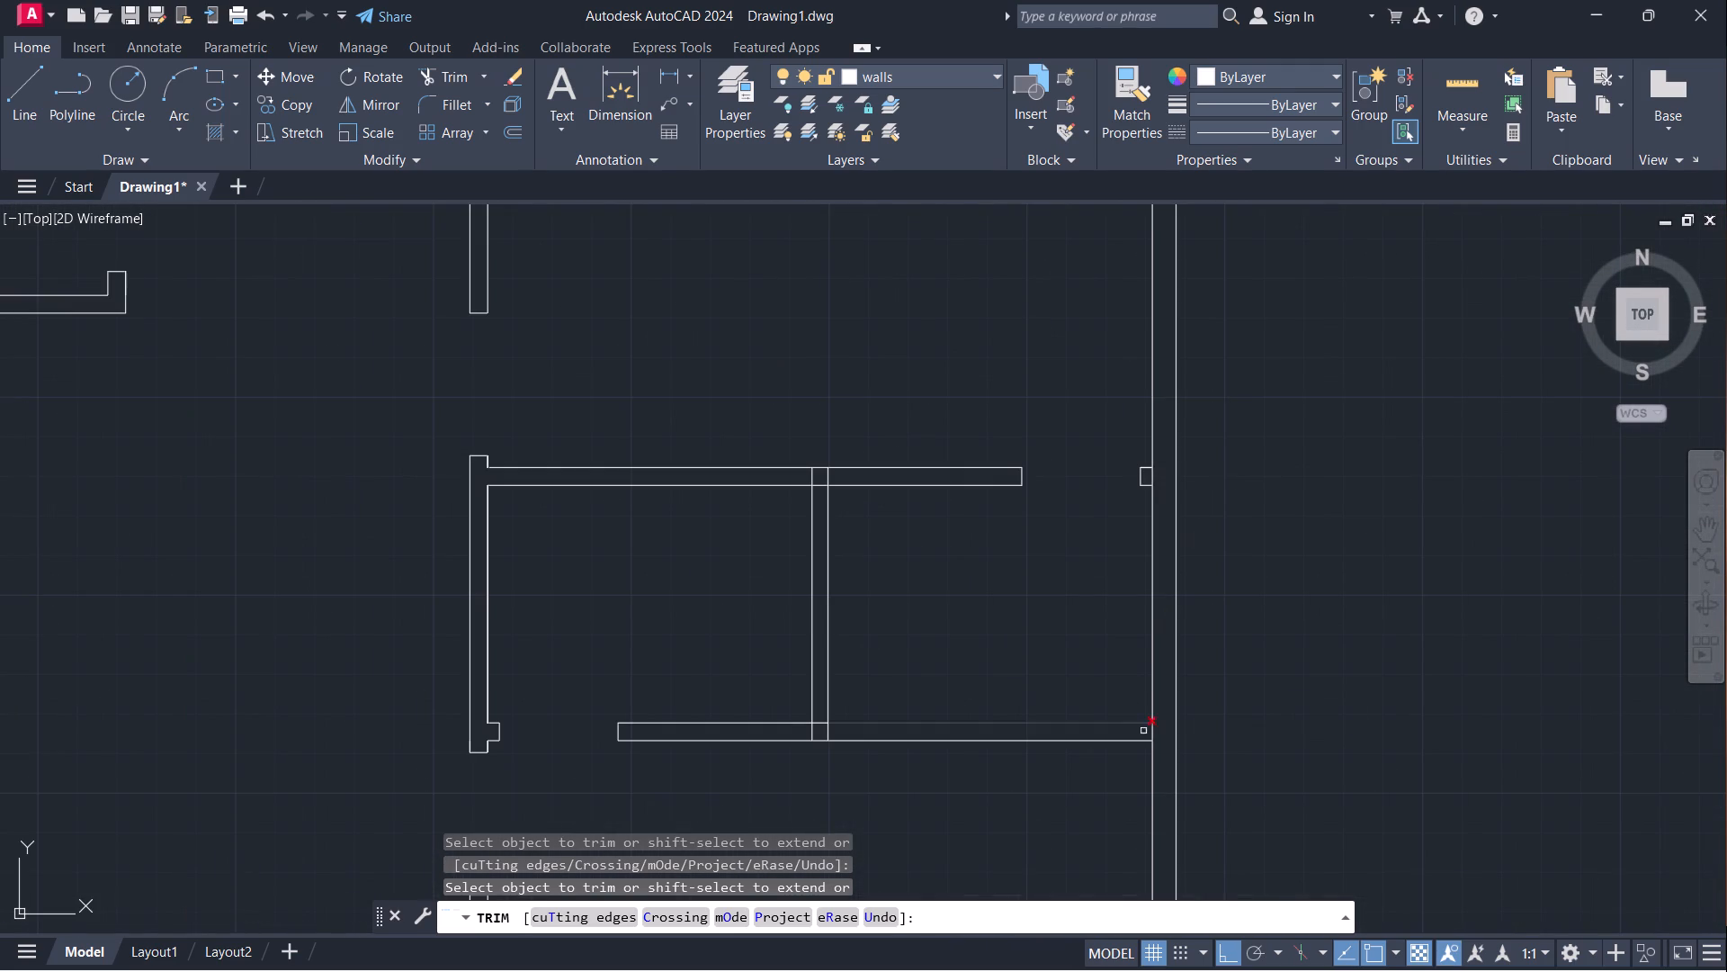
{"action": "left_click", "coordinate": [1150, 733]}
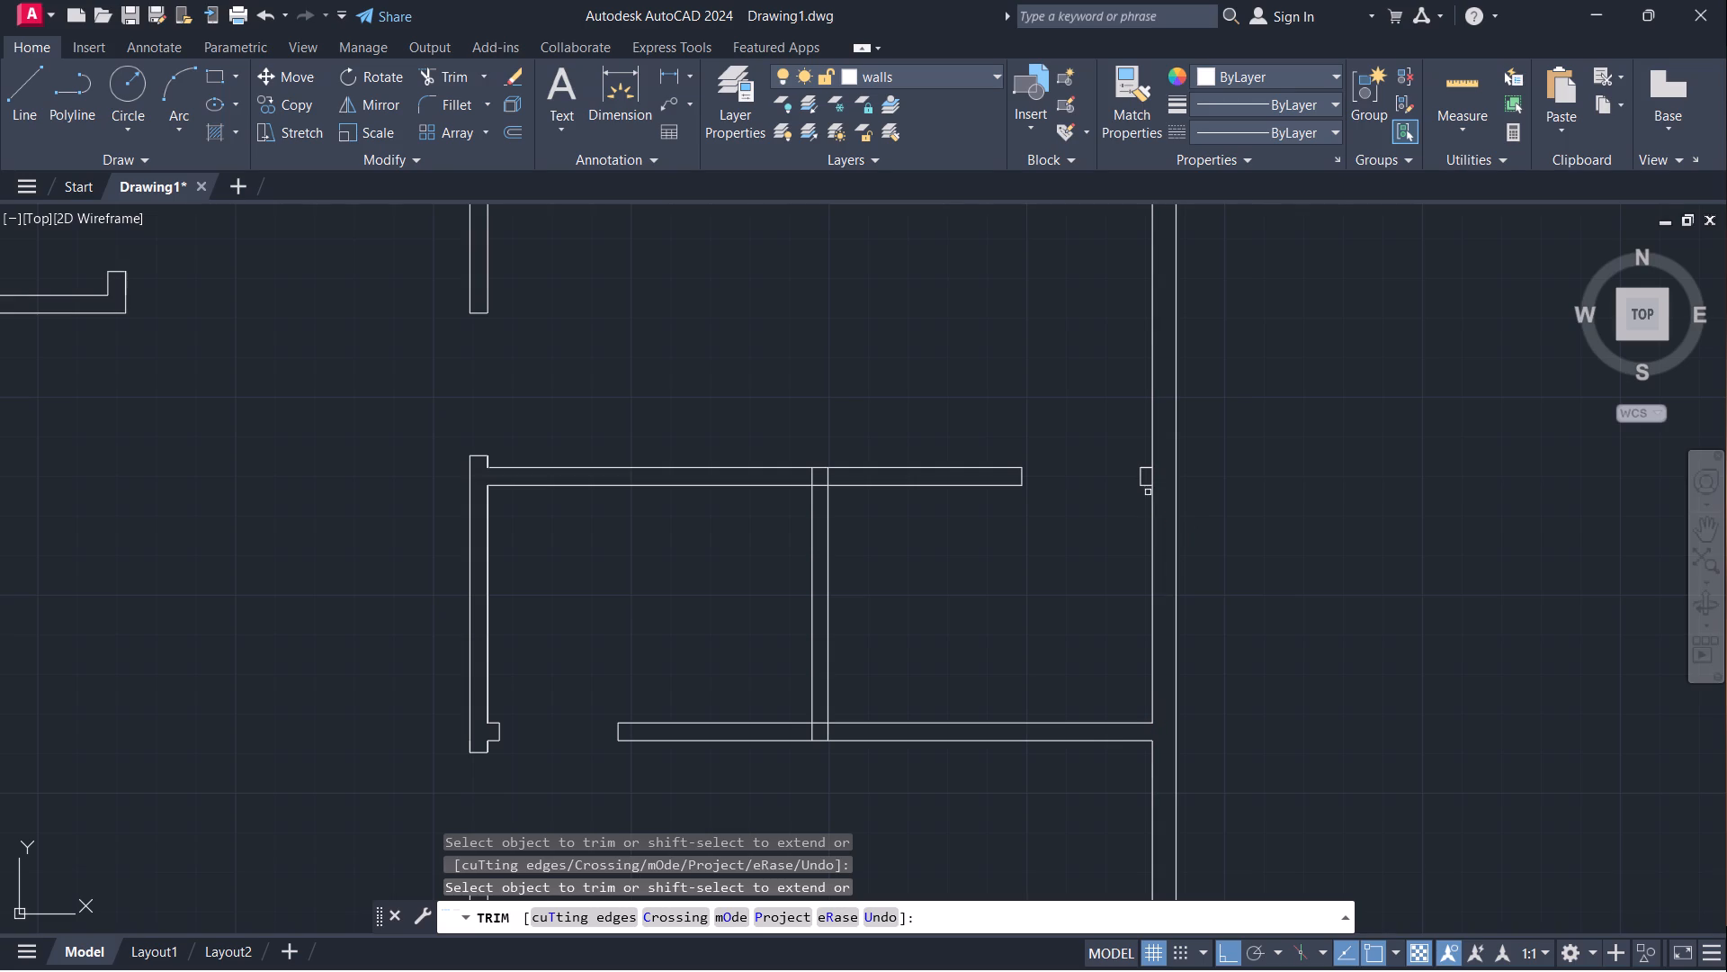
{"action": "left_click", "coordinate": [1152, 474]}
{"action": "scroll", "coordinate": [1257, 463], "scroll_direction": "down", "scroll_amount": 4}
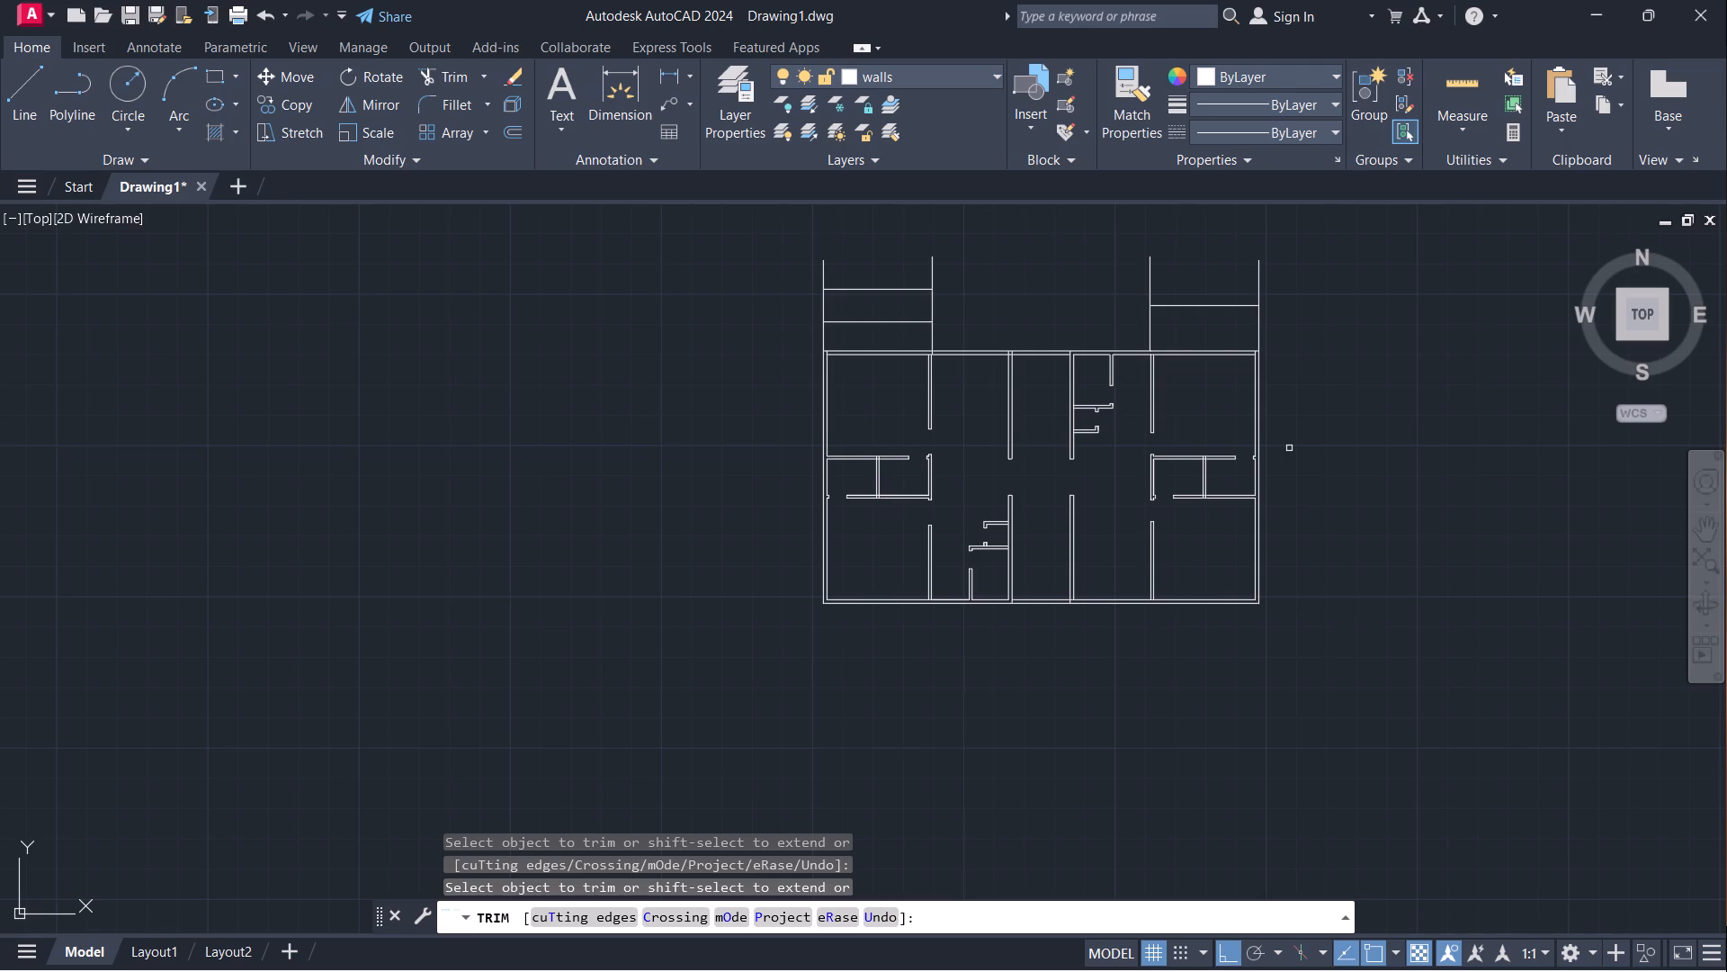
{"action": "key", "text": "Escape"}
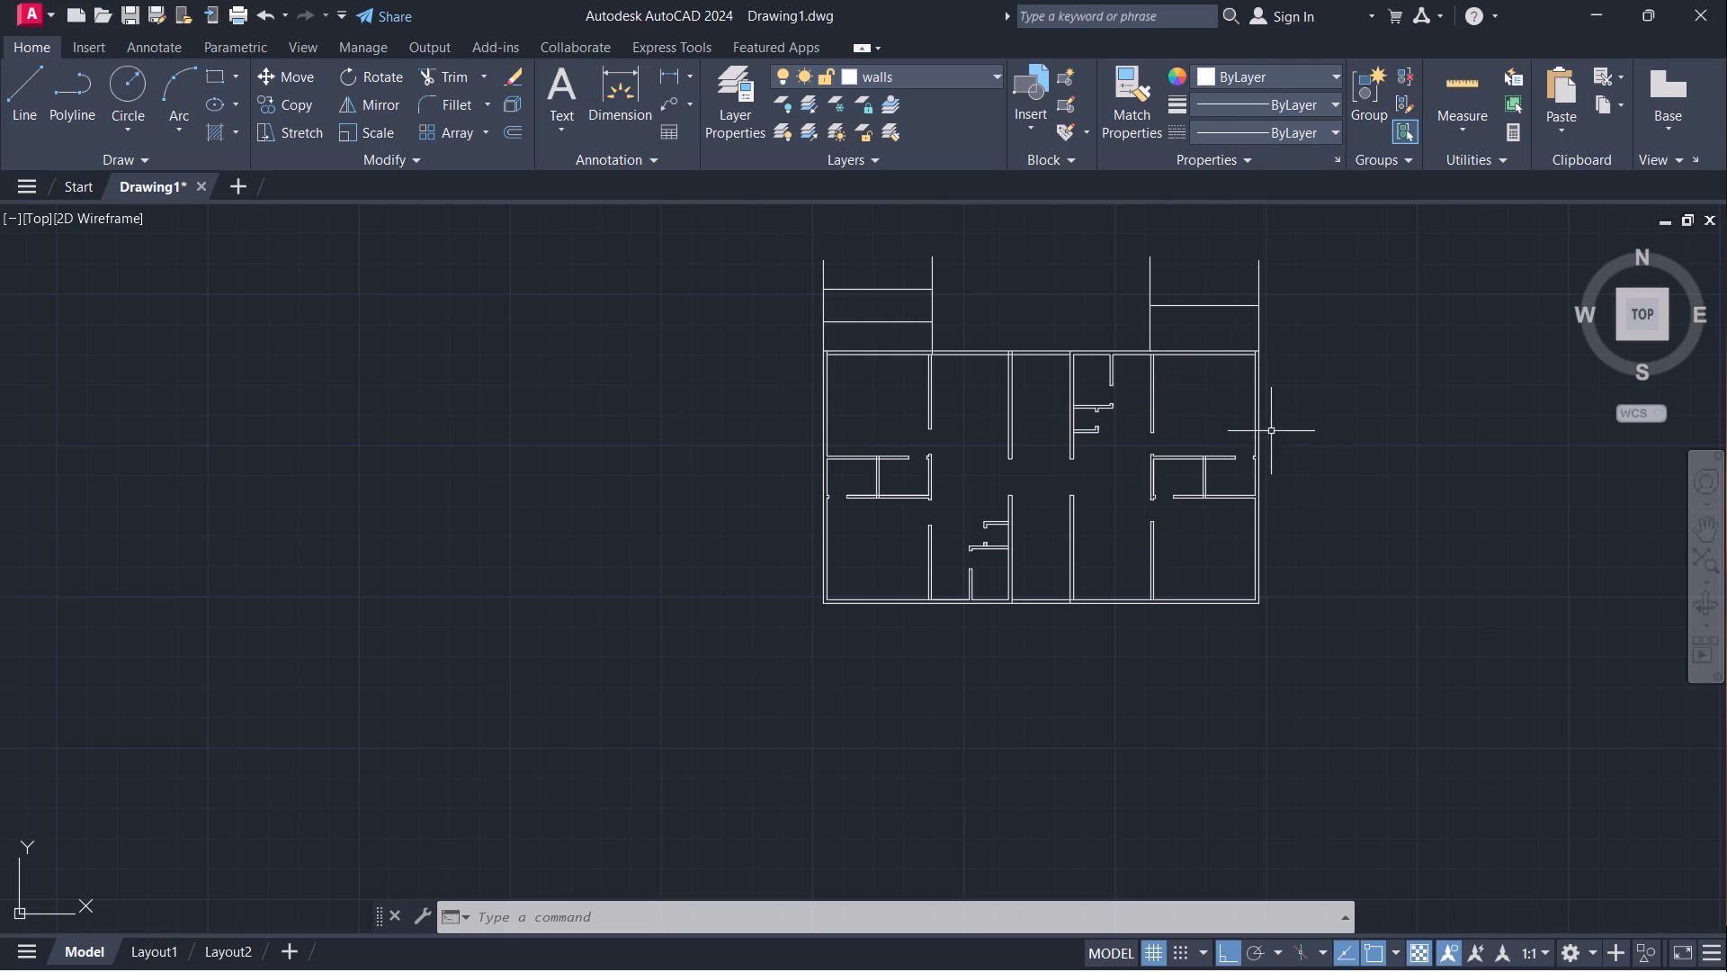
Trim the inner faces of the left and right outer walls where they cross the top outer wall's thickness at both corners.
{"action": "scroll", "coordinate": [799, 332], "scroll_direction": "up", "scroll_amount": 3}
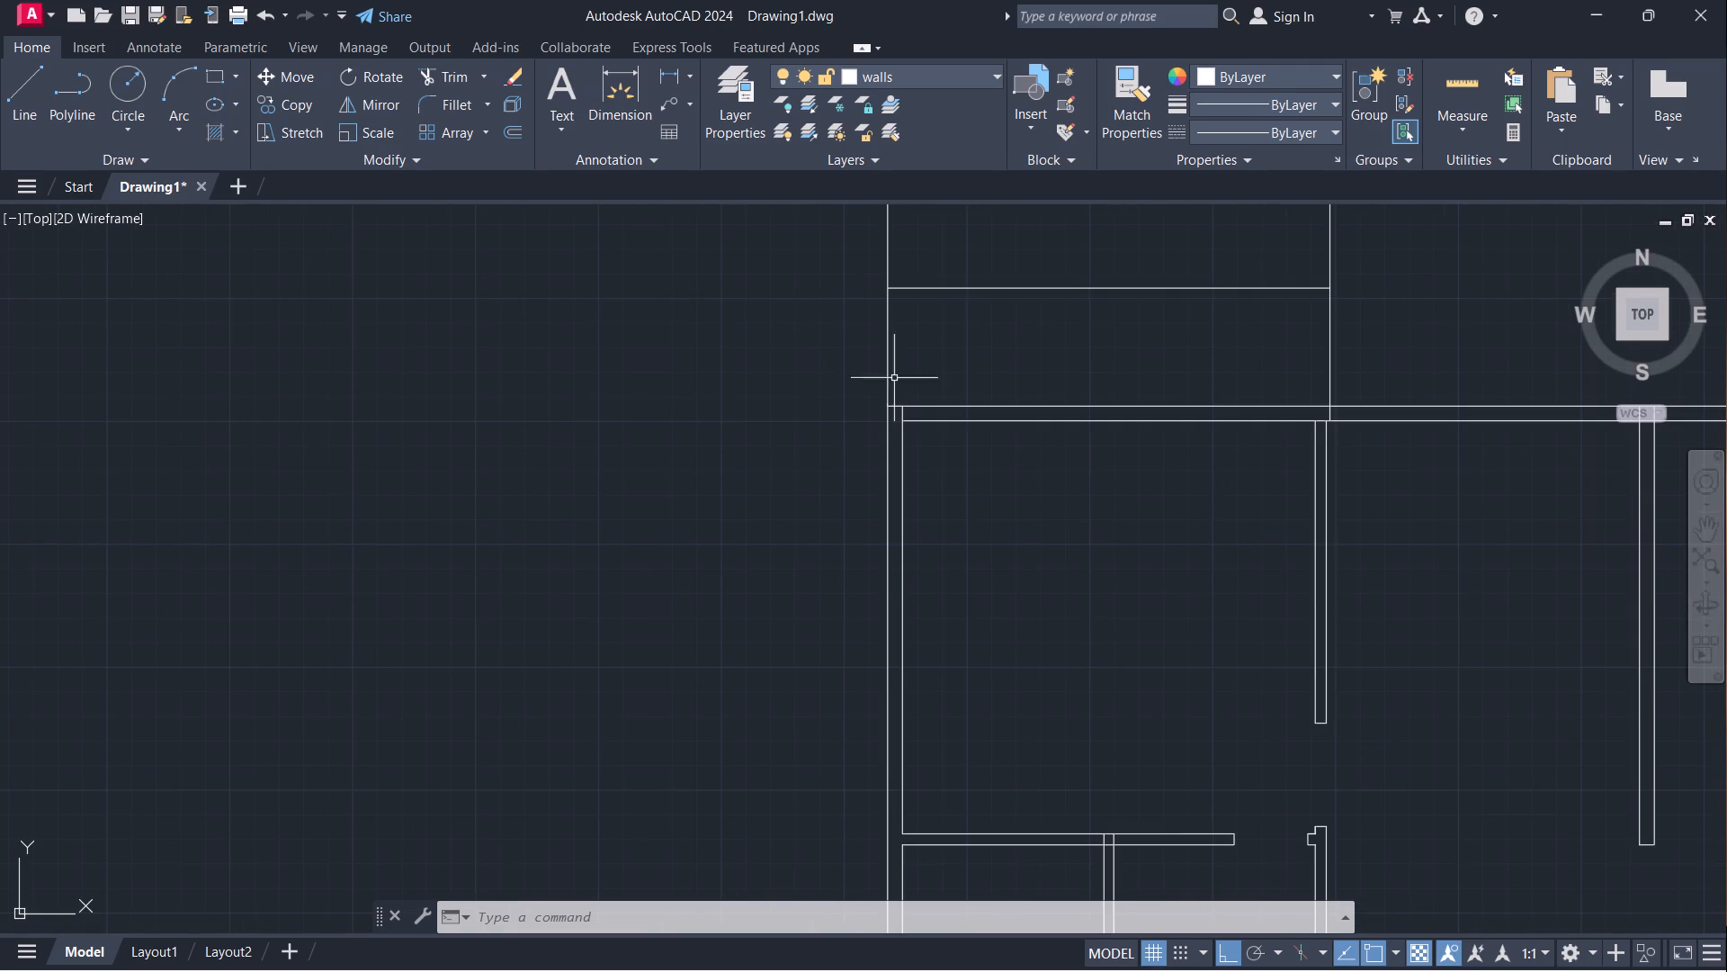
{"action": "type", "text": "tr"}
{"action": "key", "text": "Return"}
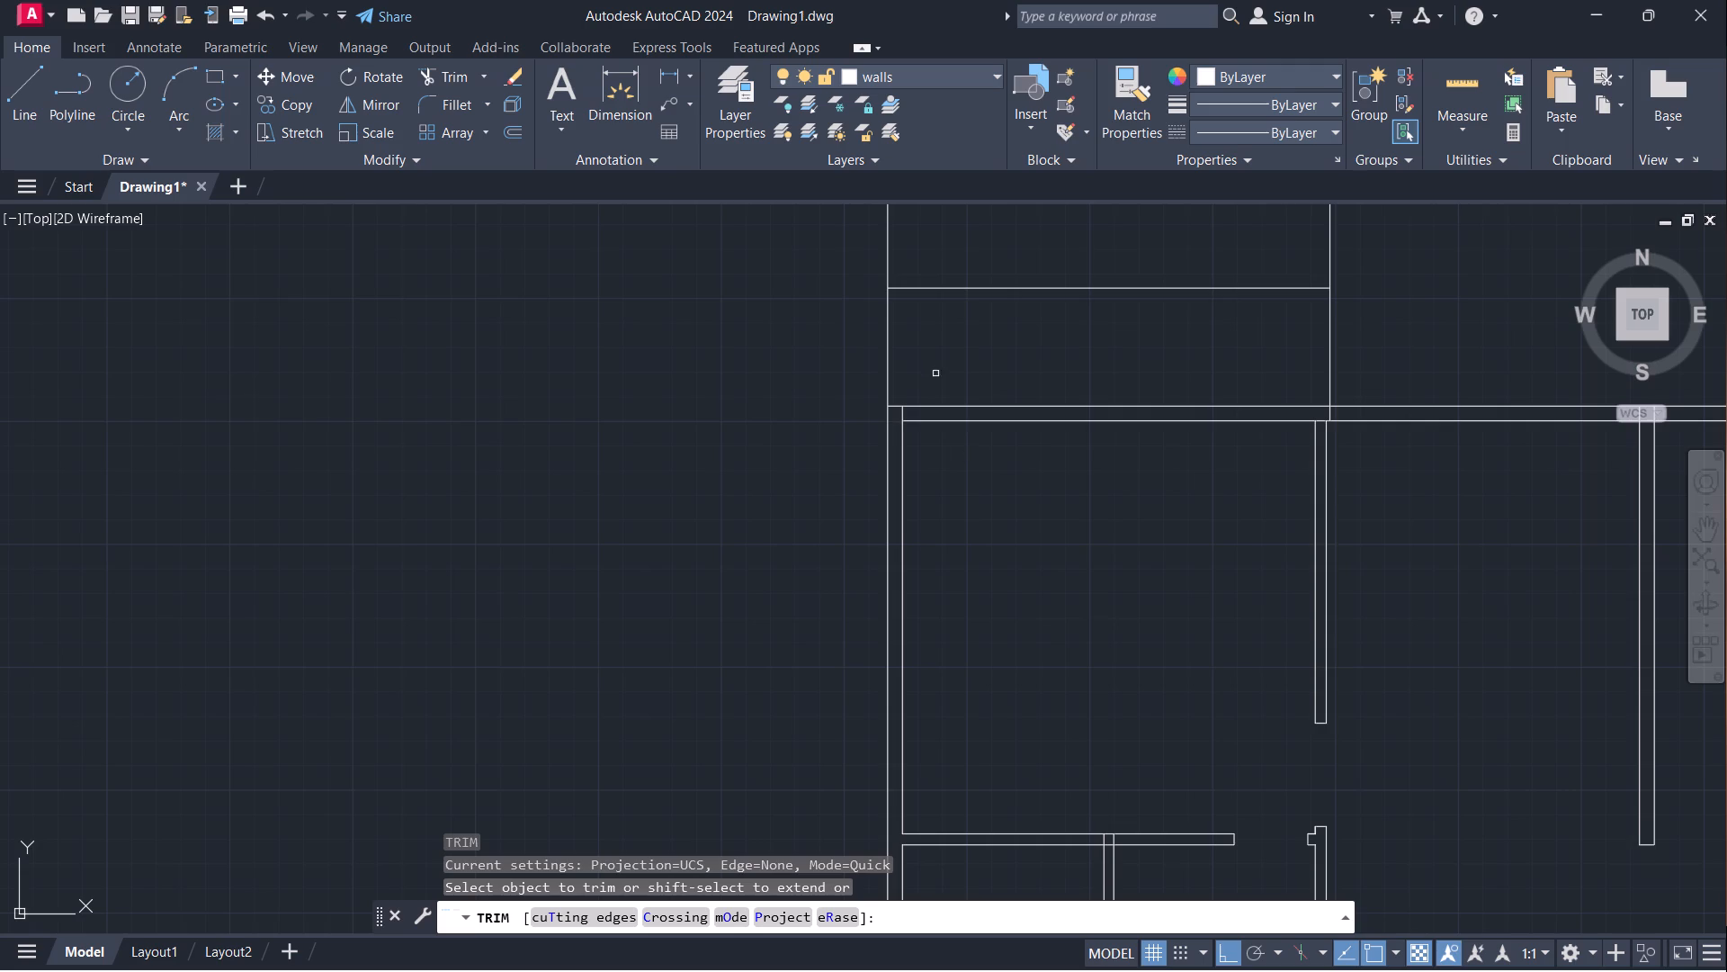
{"action": "left_click", "coordinate": [906, 416]}
{"action": "scroll", "coordinate": [610, 427], "scroll_direction": "down", "scroll_amount": 2}
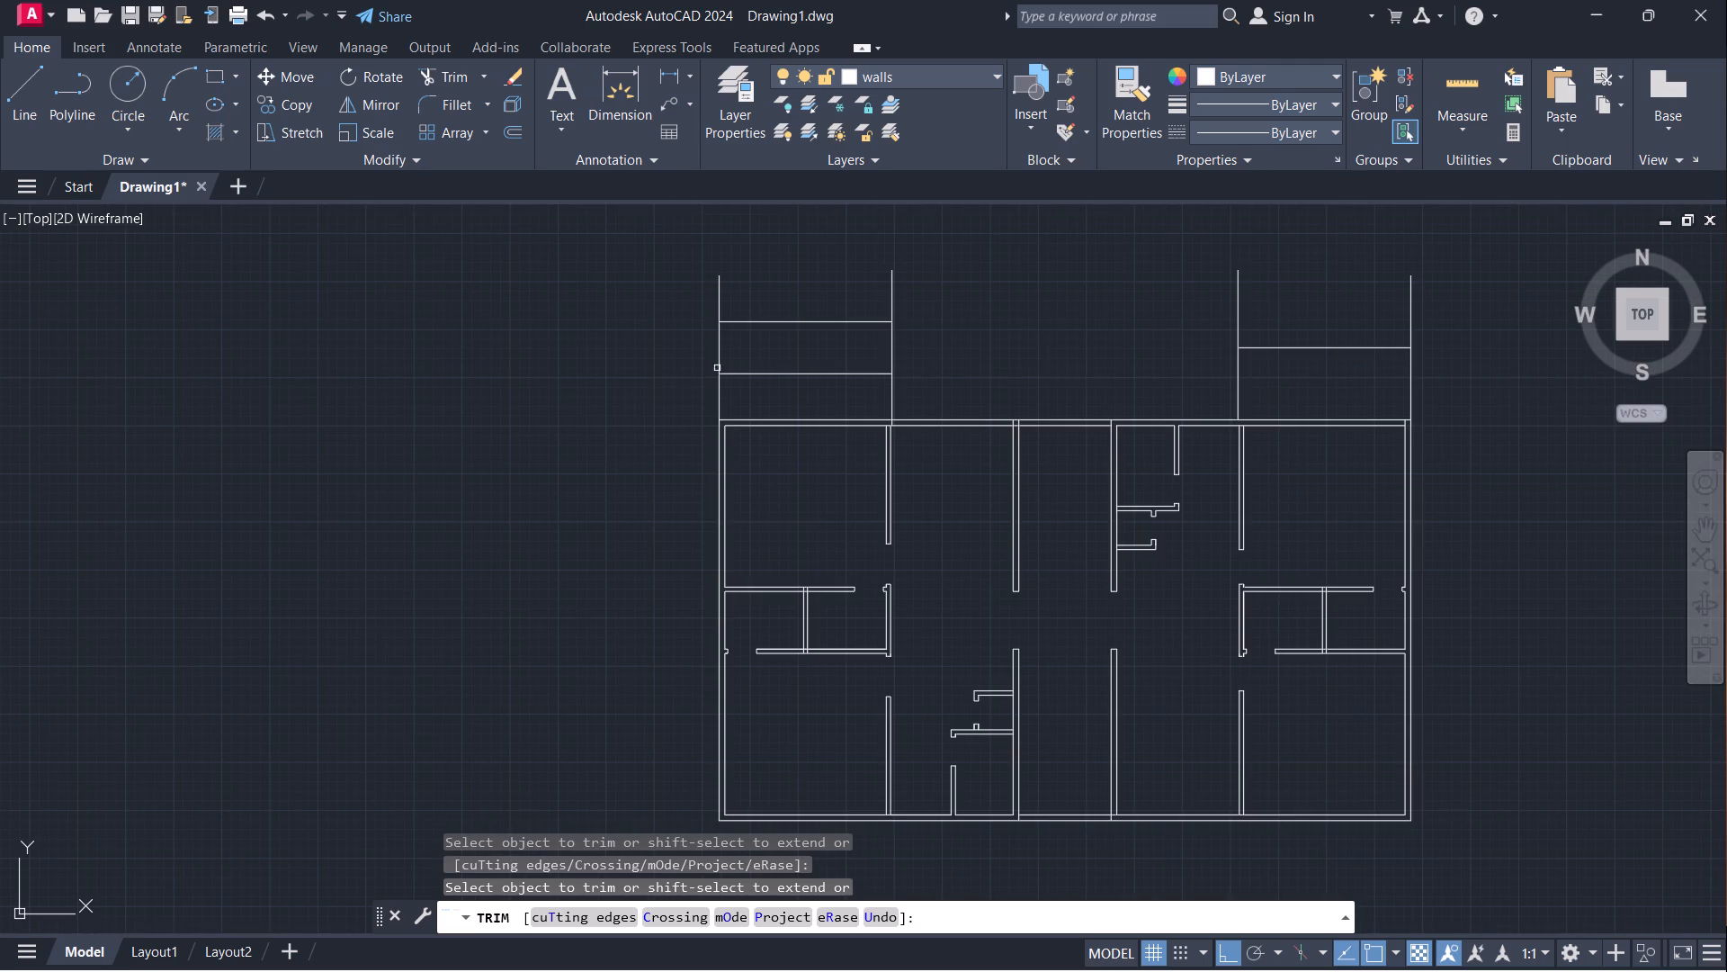
{"action": "scroll", "coordinate": [1407, 445], "scroll_direction": "up", "scroll_amount": 3}
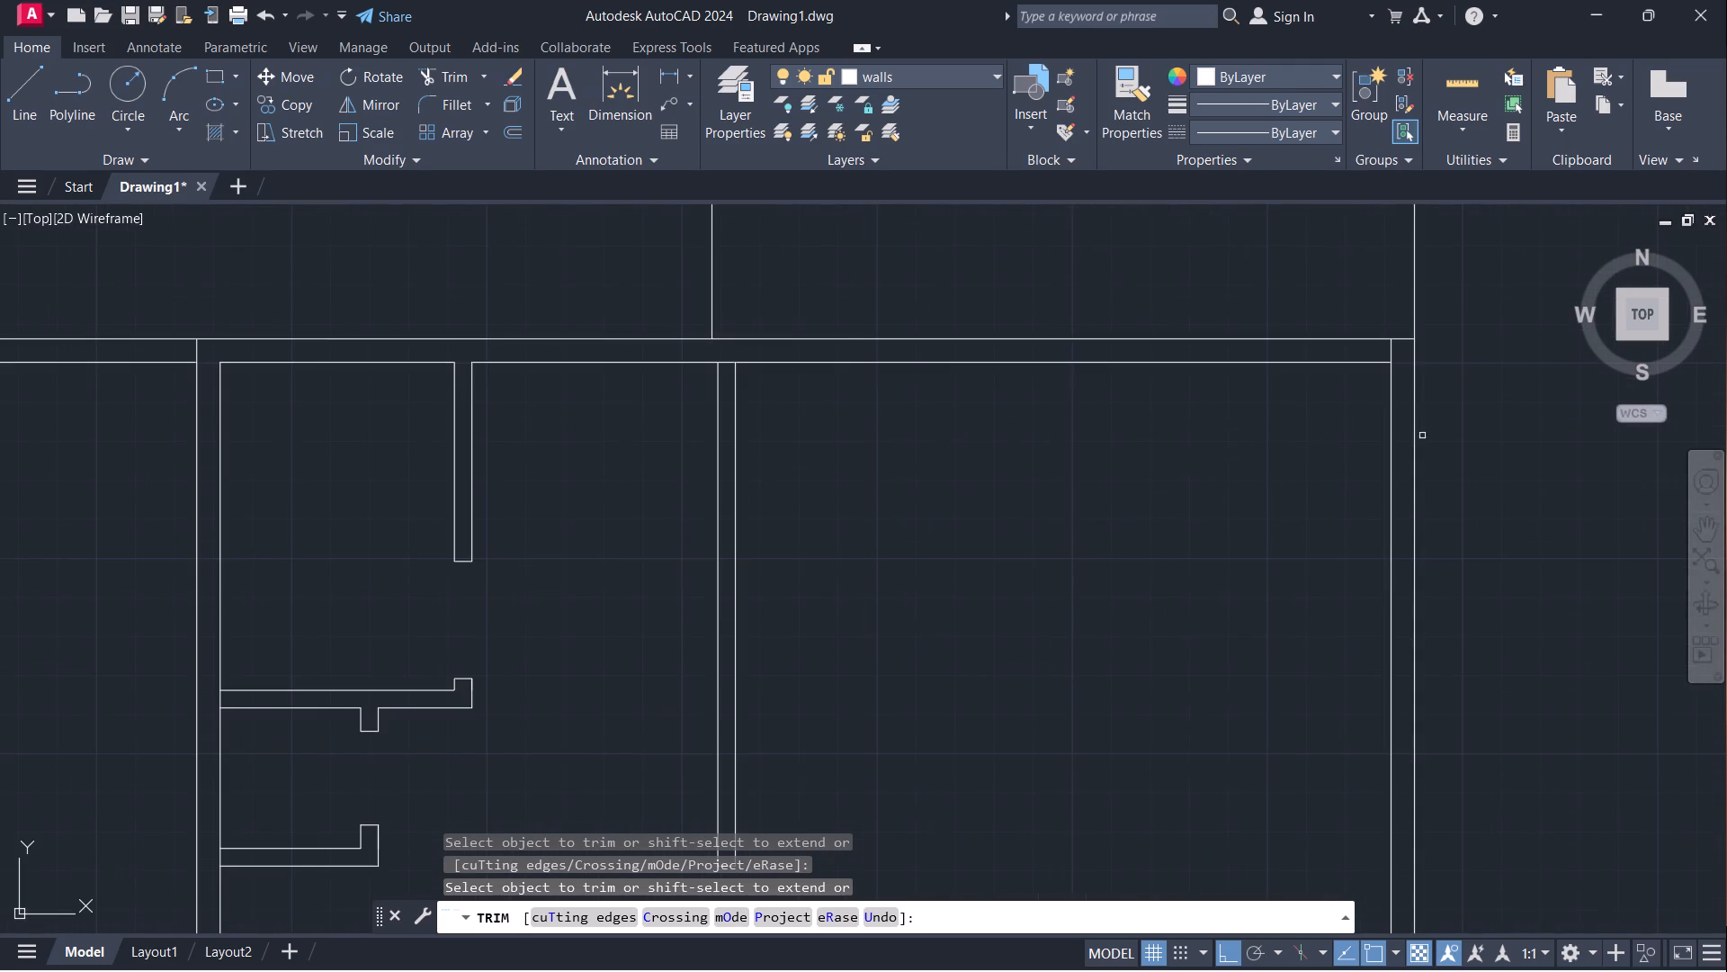
{"action": "left_click", "coordinate": [1391, 353]}
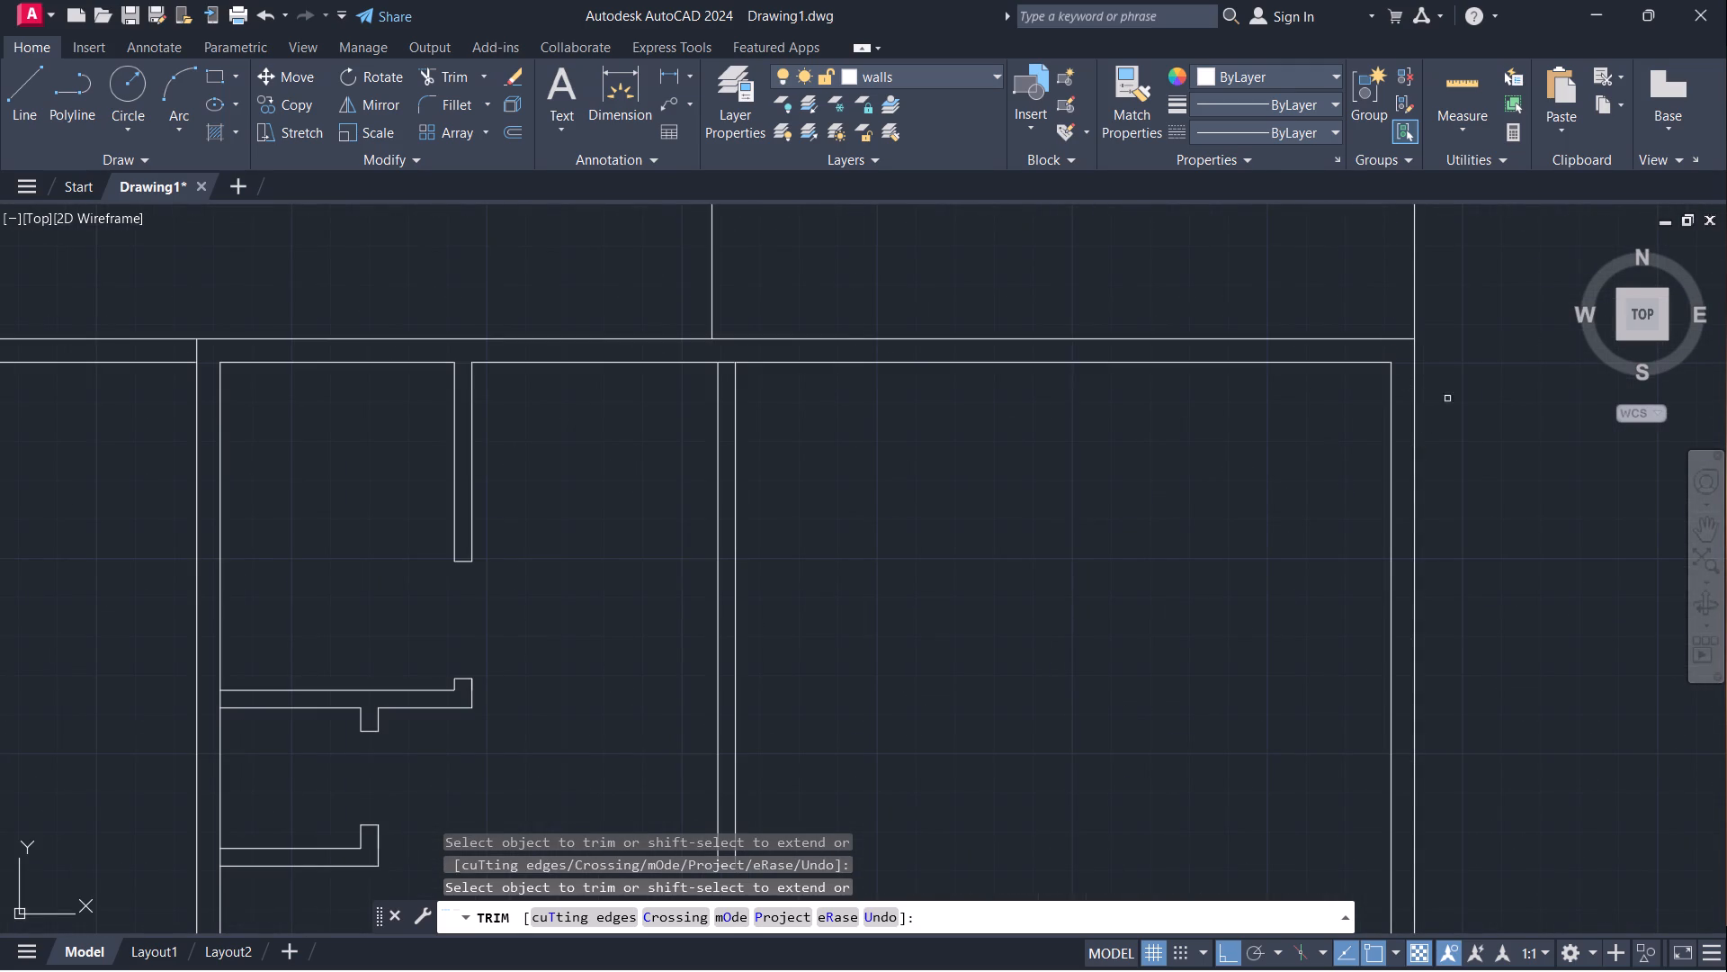
{"action": "scroll", "coordinate": [1532, 404], "scroll_direction": "down", "scroll_amount": 2}
{"action": "middle_click_drag", "start_coordinate": [1568, 469], "coordinate": [1470, 382]}
{"action": "scroll", "coordinate": [1470, 382], "scroll_direction": "down", "scroll_amount": 1}
{"action": "middle_click_drag", "start_coordinate": [1480, 406], "coordinate": [1420, 420]}
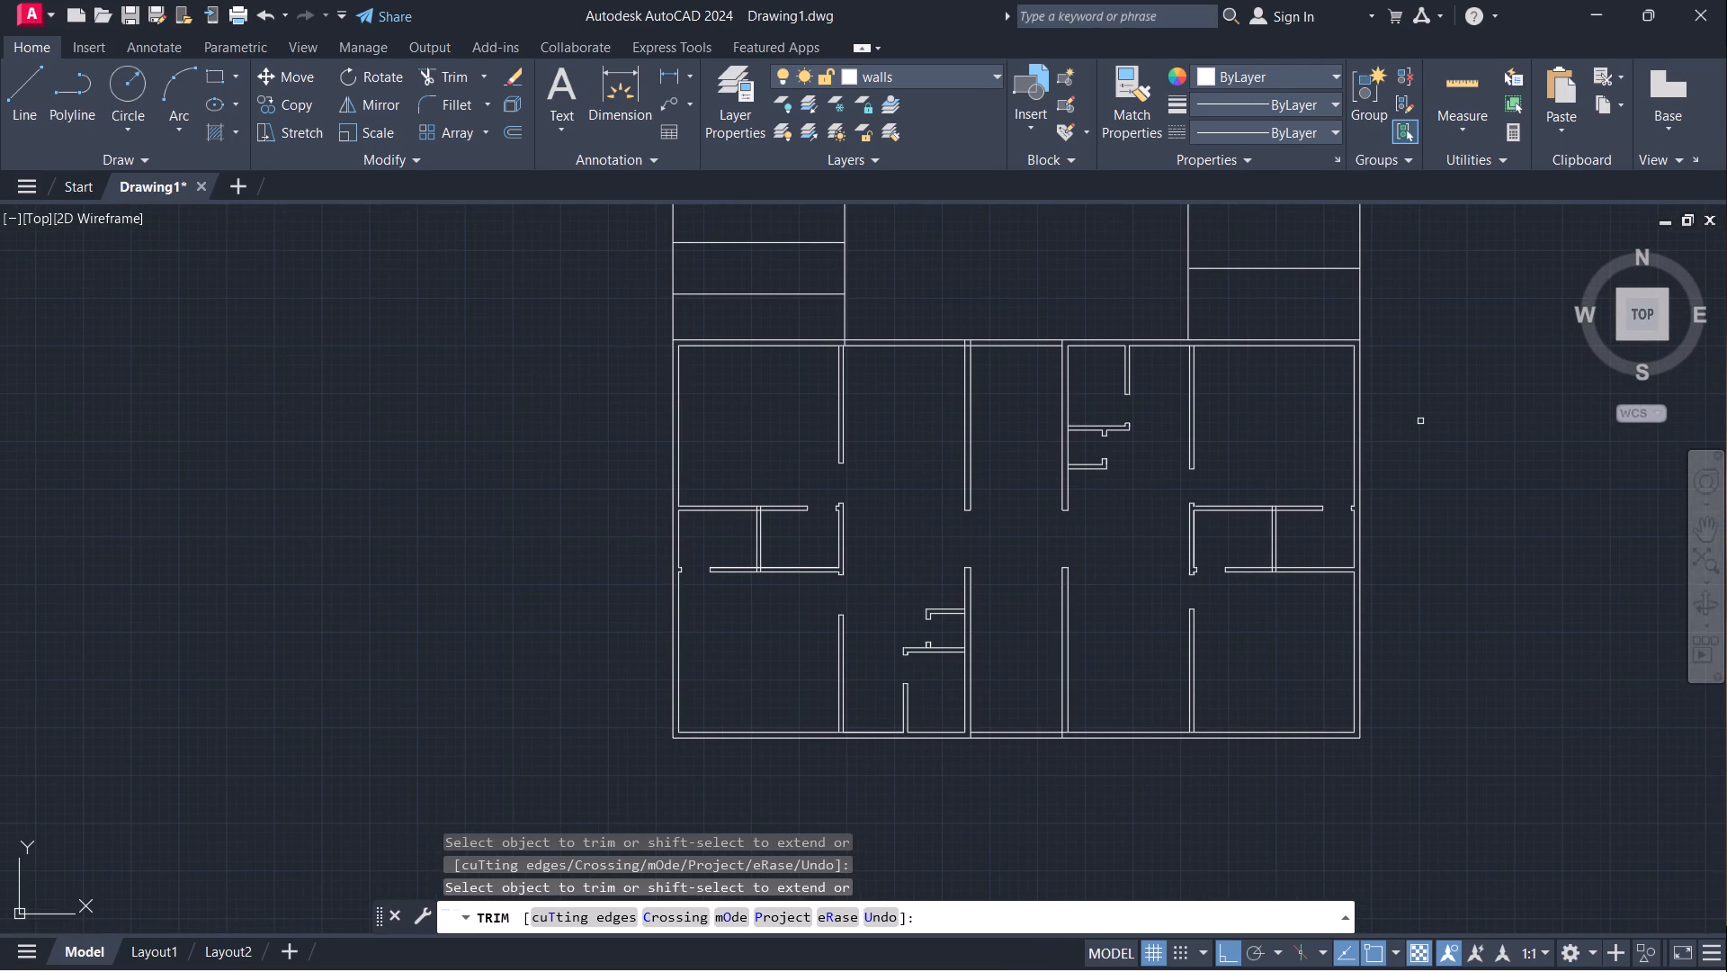
{"action": "key", "text": "Escape"}
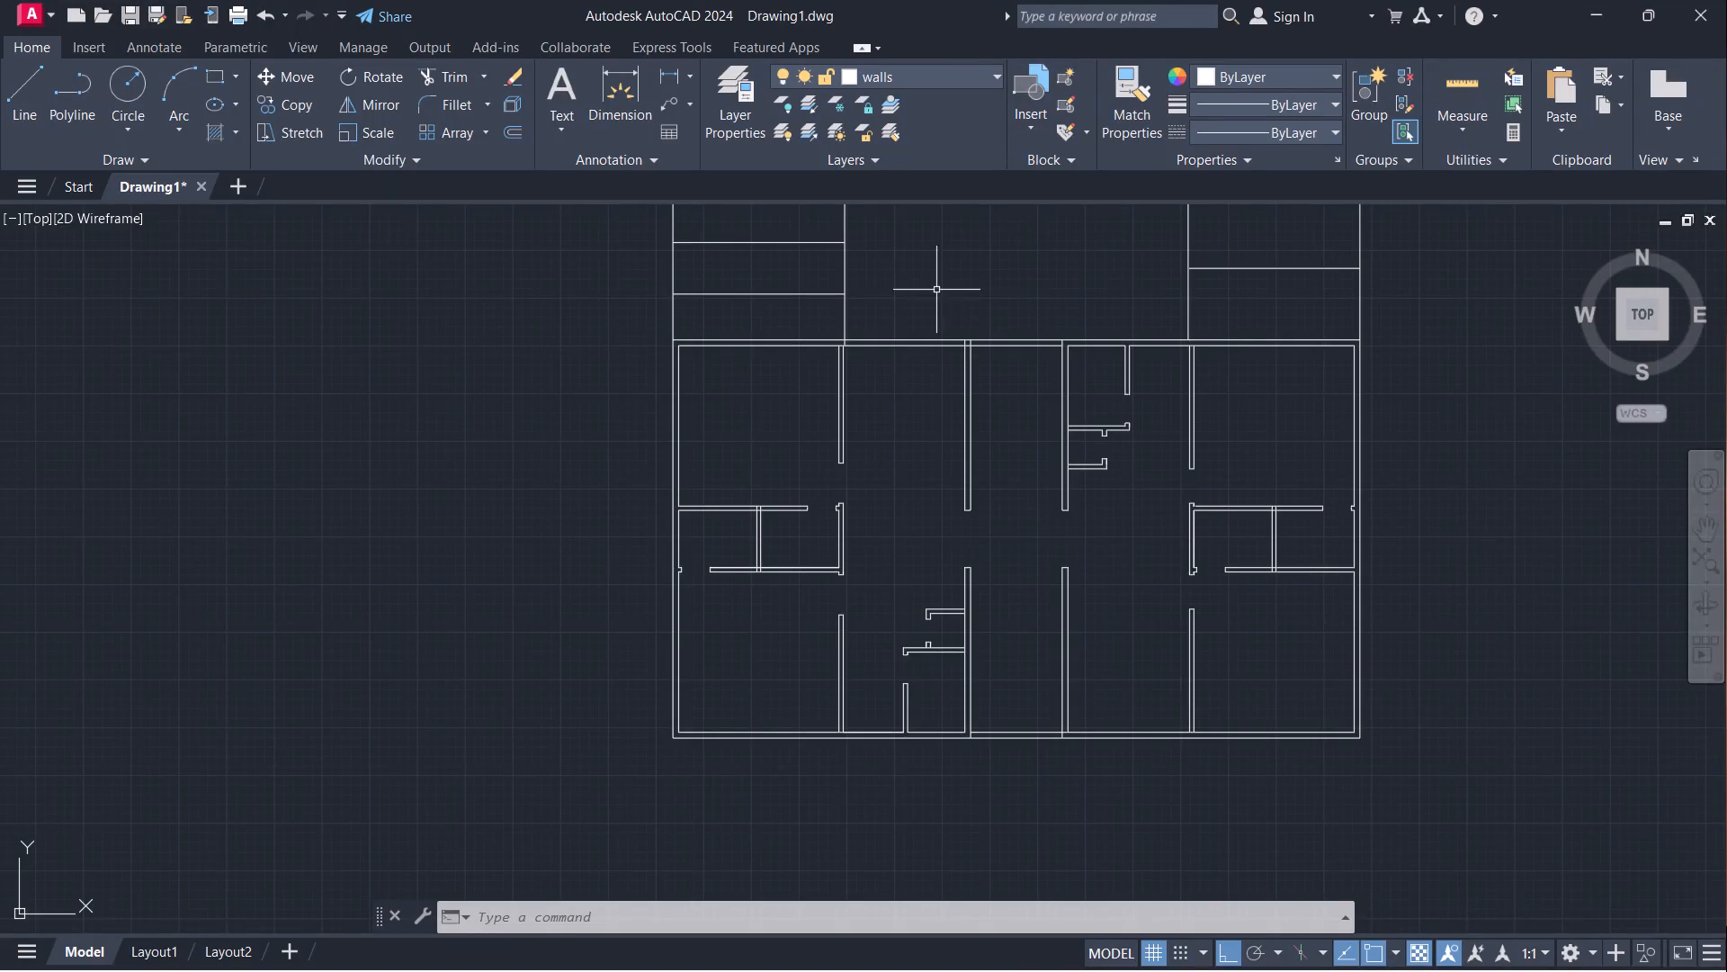
Trim the left corridor wall's left line where it crosses the top outer wall's thickness.
{"action": "scroll", "coordinate": [942, 304], "scroll_direction": "up", "scroll_amount": 3}
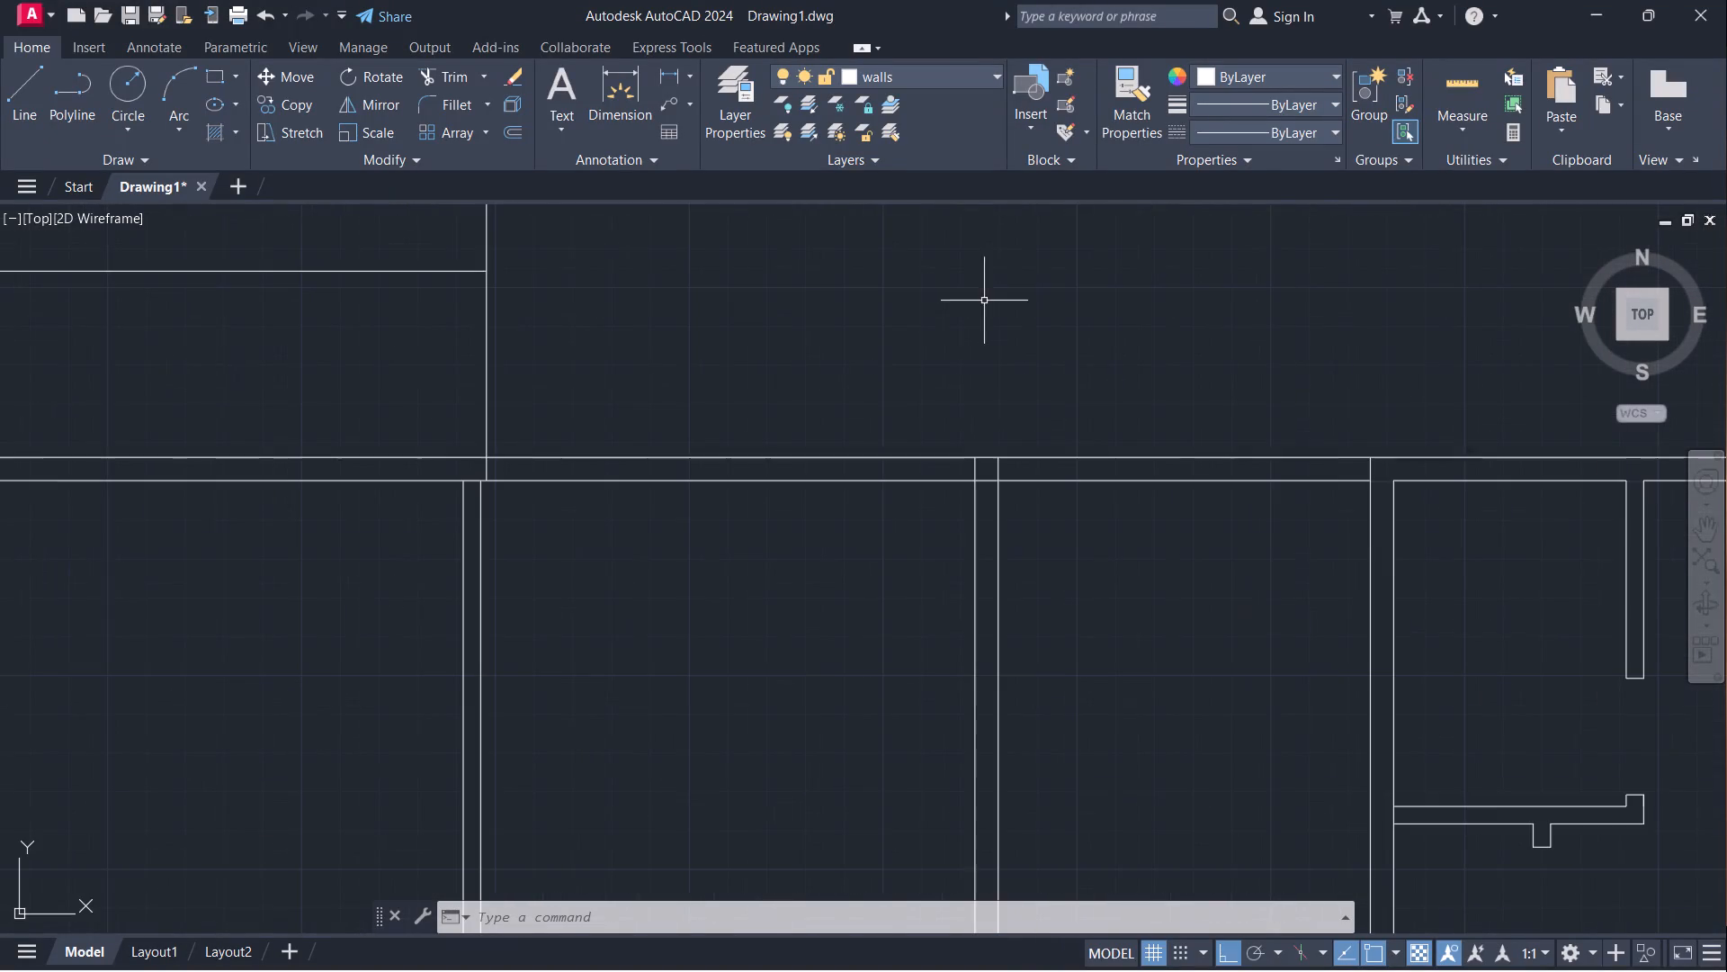
{"action": "scroll", "coordinate": [1054, 290], "scroll_direction": "down", "scroll_amount": 2}
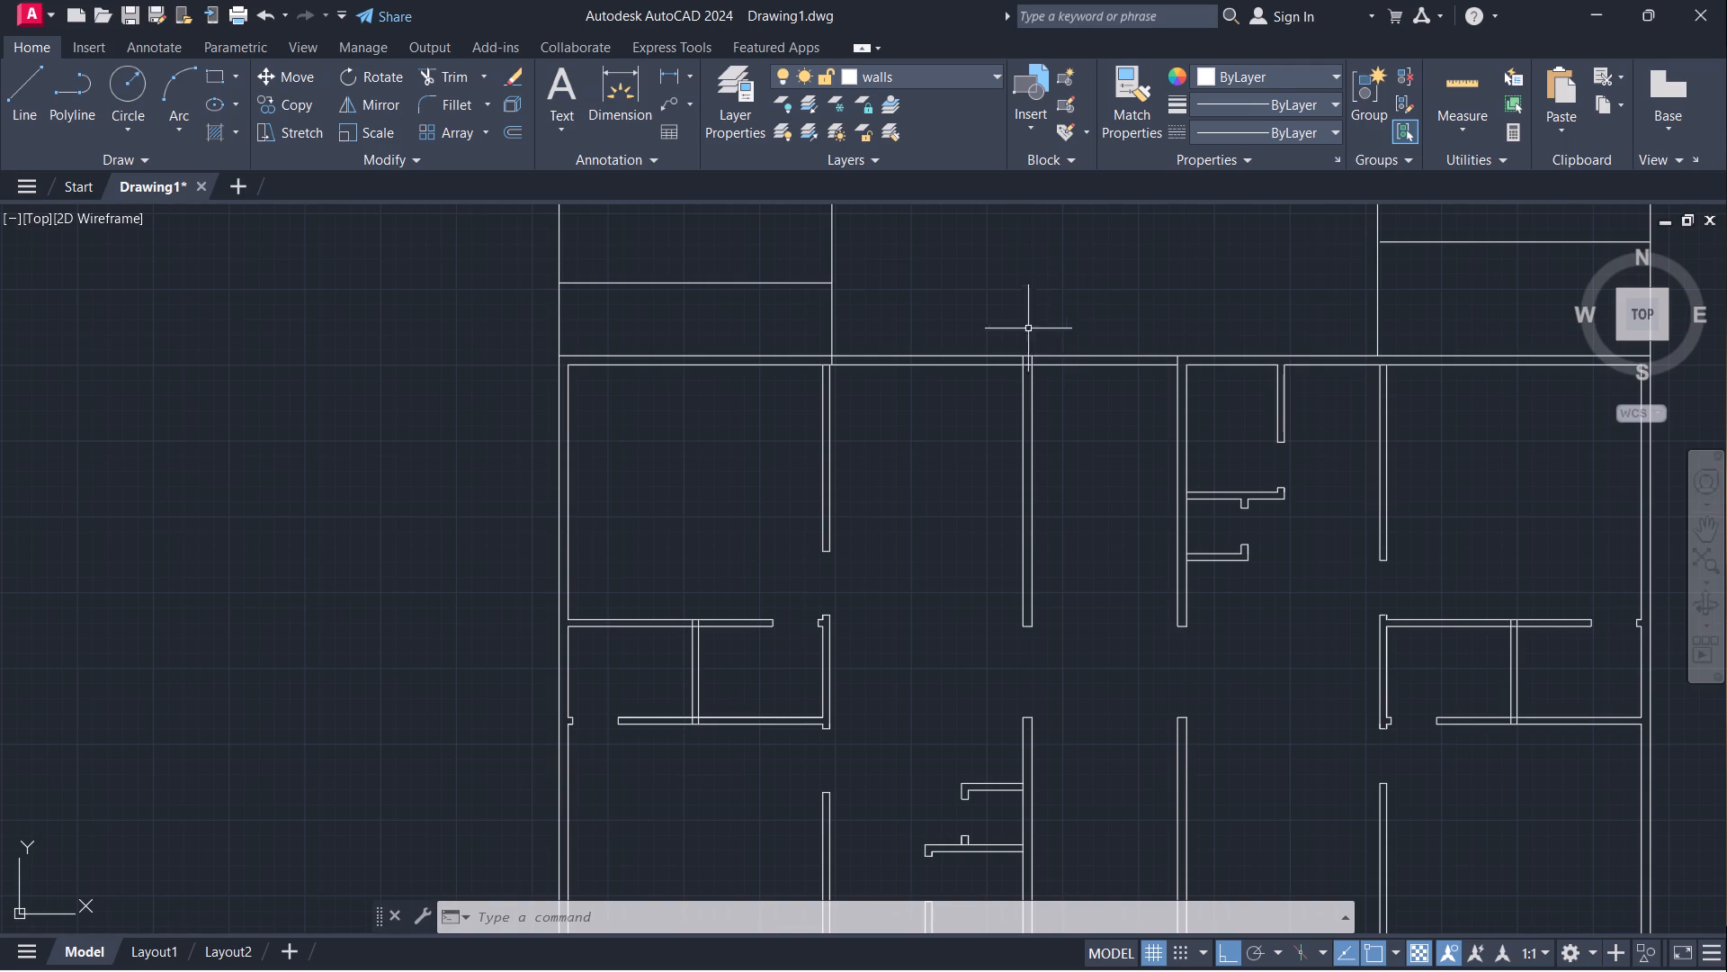
{"action": "scroll", "coordinate": [1032, 358], "scroll_direction": "up", "scroll_amount": 4}
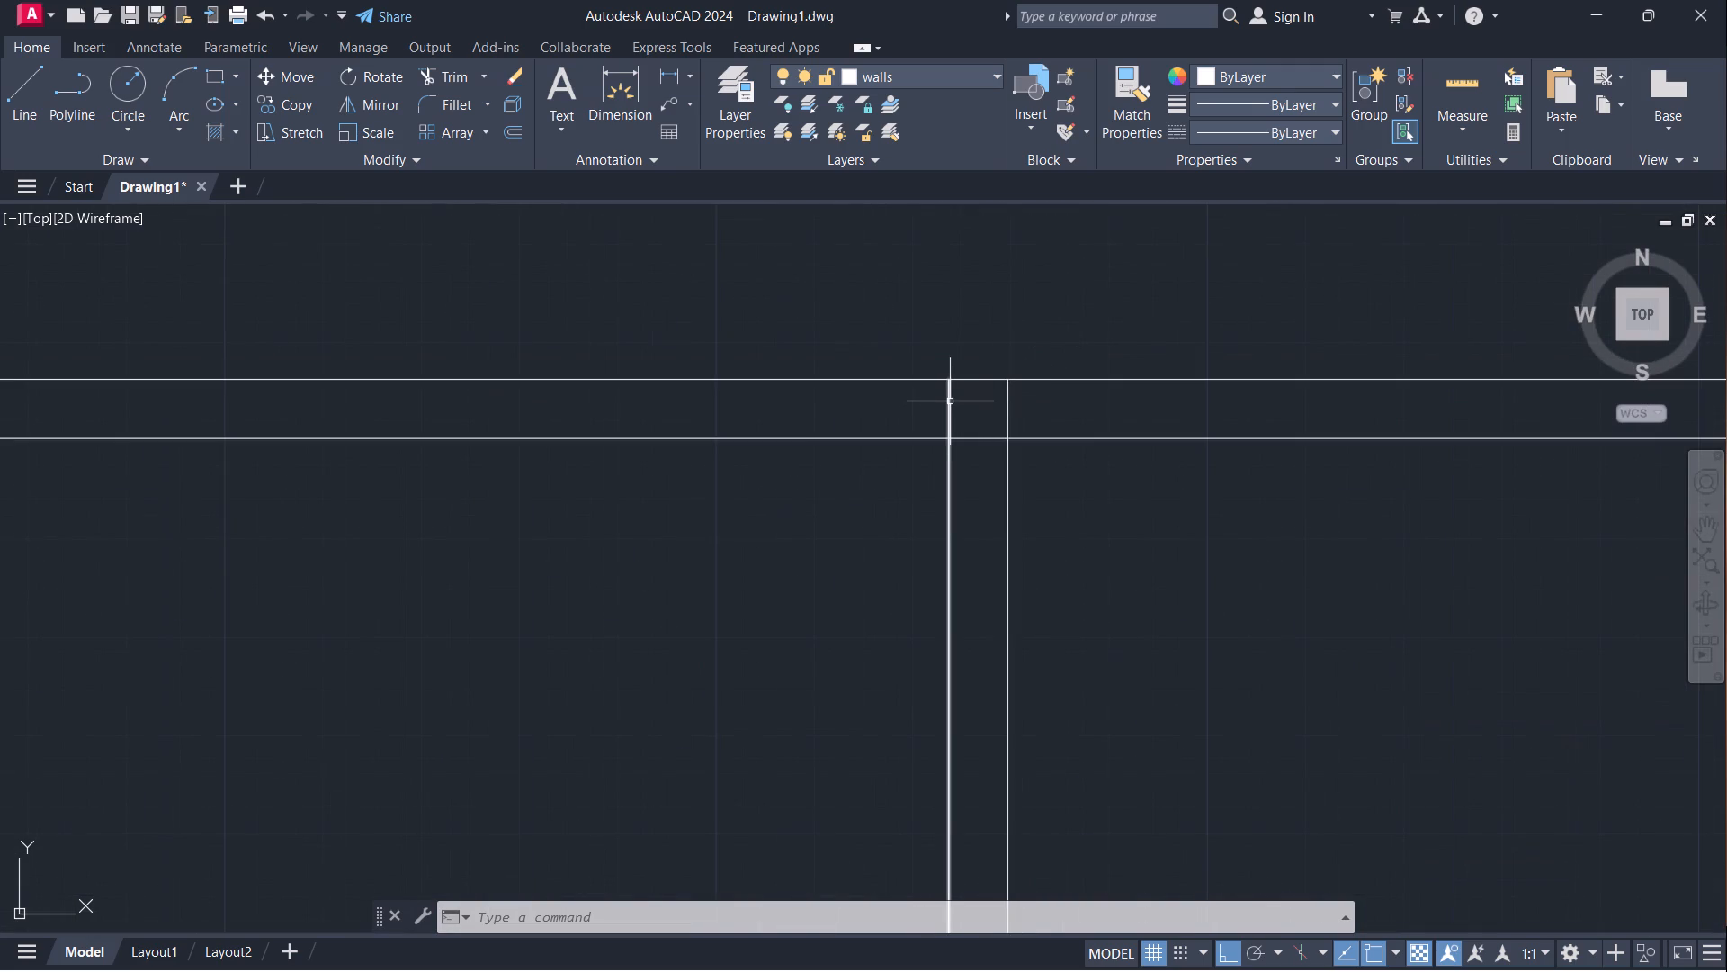
{"action": "key", "text": "Escape"}
{"action": "type", "text": "tr"}
{"action": "key", "text": "Return"}
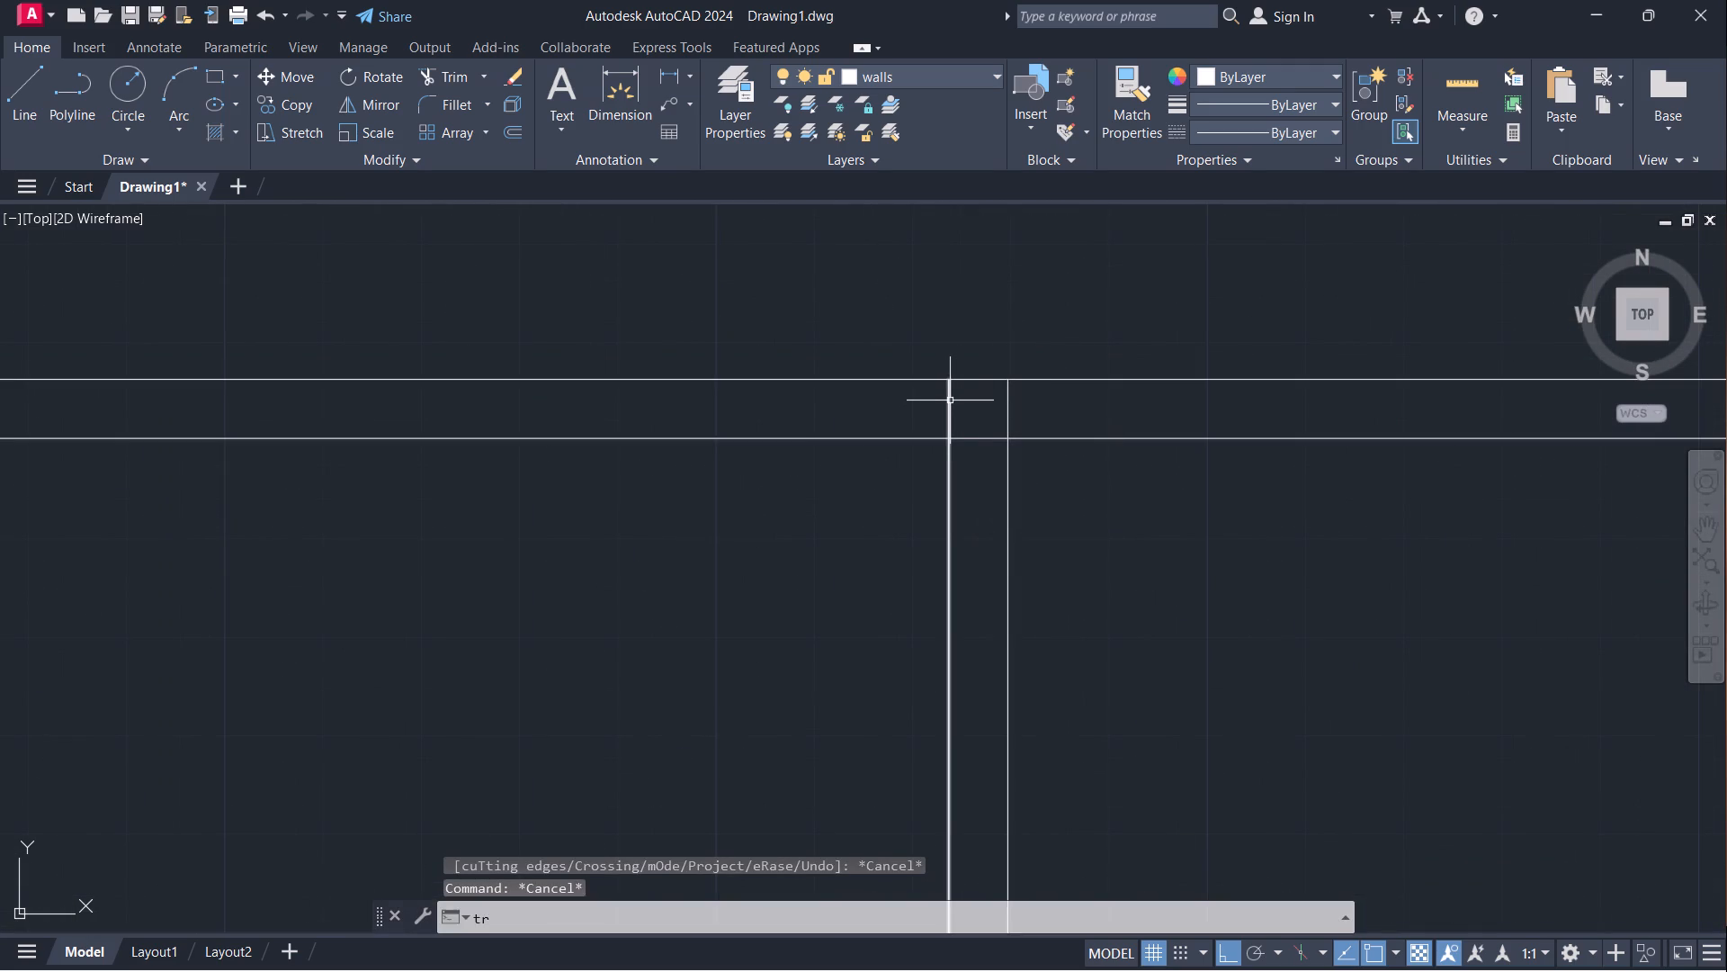
{"action": "left_click_drag", "start_coordinate": [967, 406], "coordinate": [961, 406]}
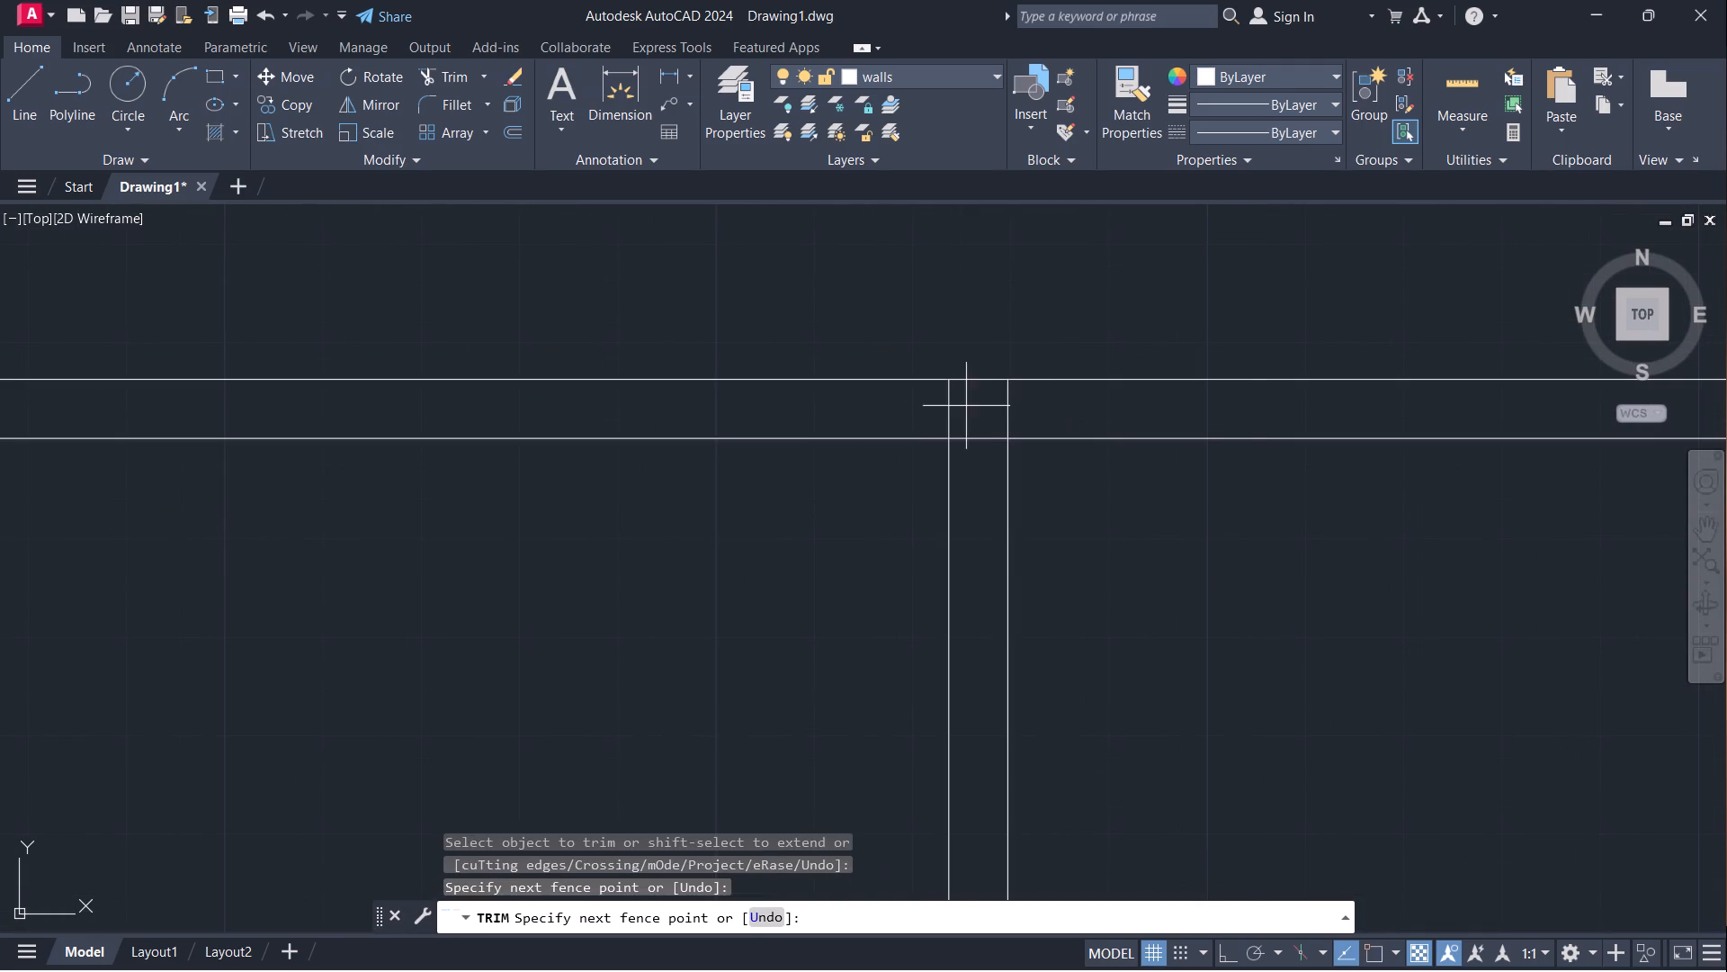
{"action": "left_click_drag", "start_coordinate": [961, 406], "coordinate": [887, 415]}
{"action": "scroll", "coordinate": [944, 325], "scroll_direction": "down", "scroll_amount": 2}
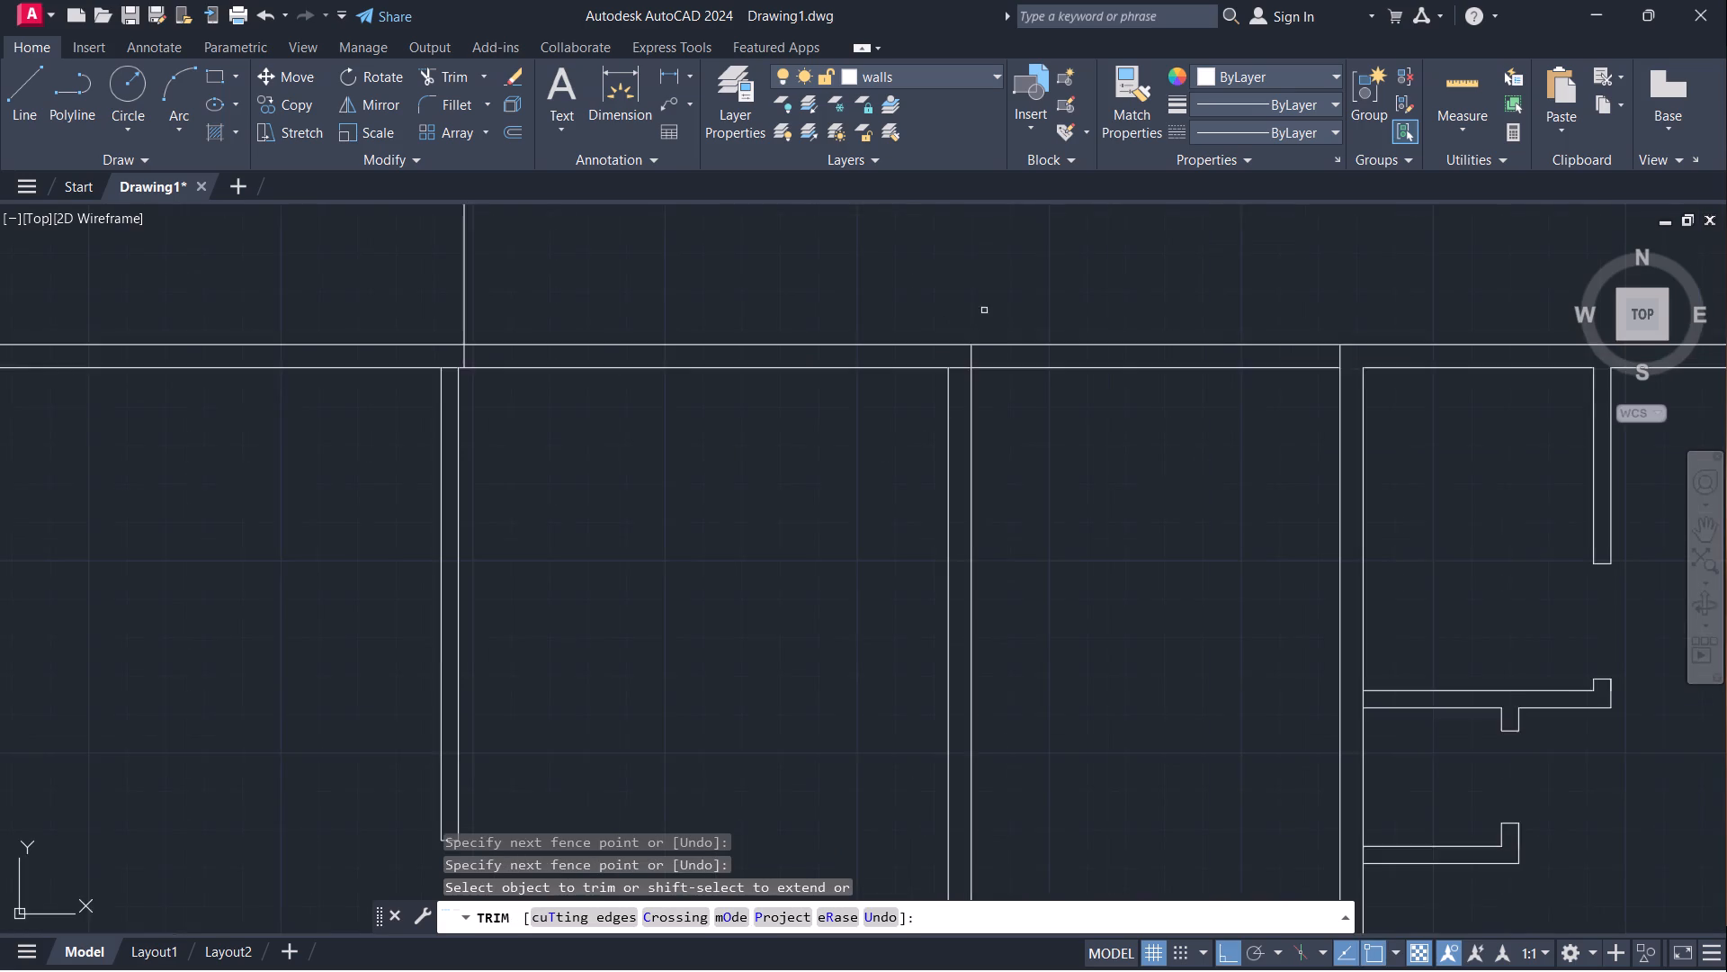
Trim the top outer wall's inner face between the two lines of the left corridor wall.
{"action": "scroll", "coordinate": [986, 310], "scroll_direction": "down", "scroll_amount": 2}
{"action": "scroll", "coordinate": [1051, 490], "scroll_direction": "down", "scroll_amount": 1}
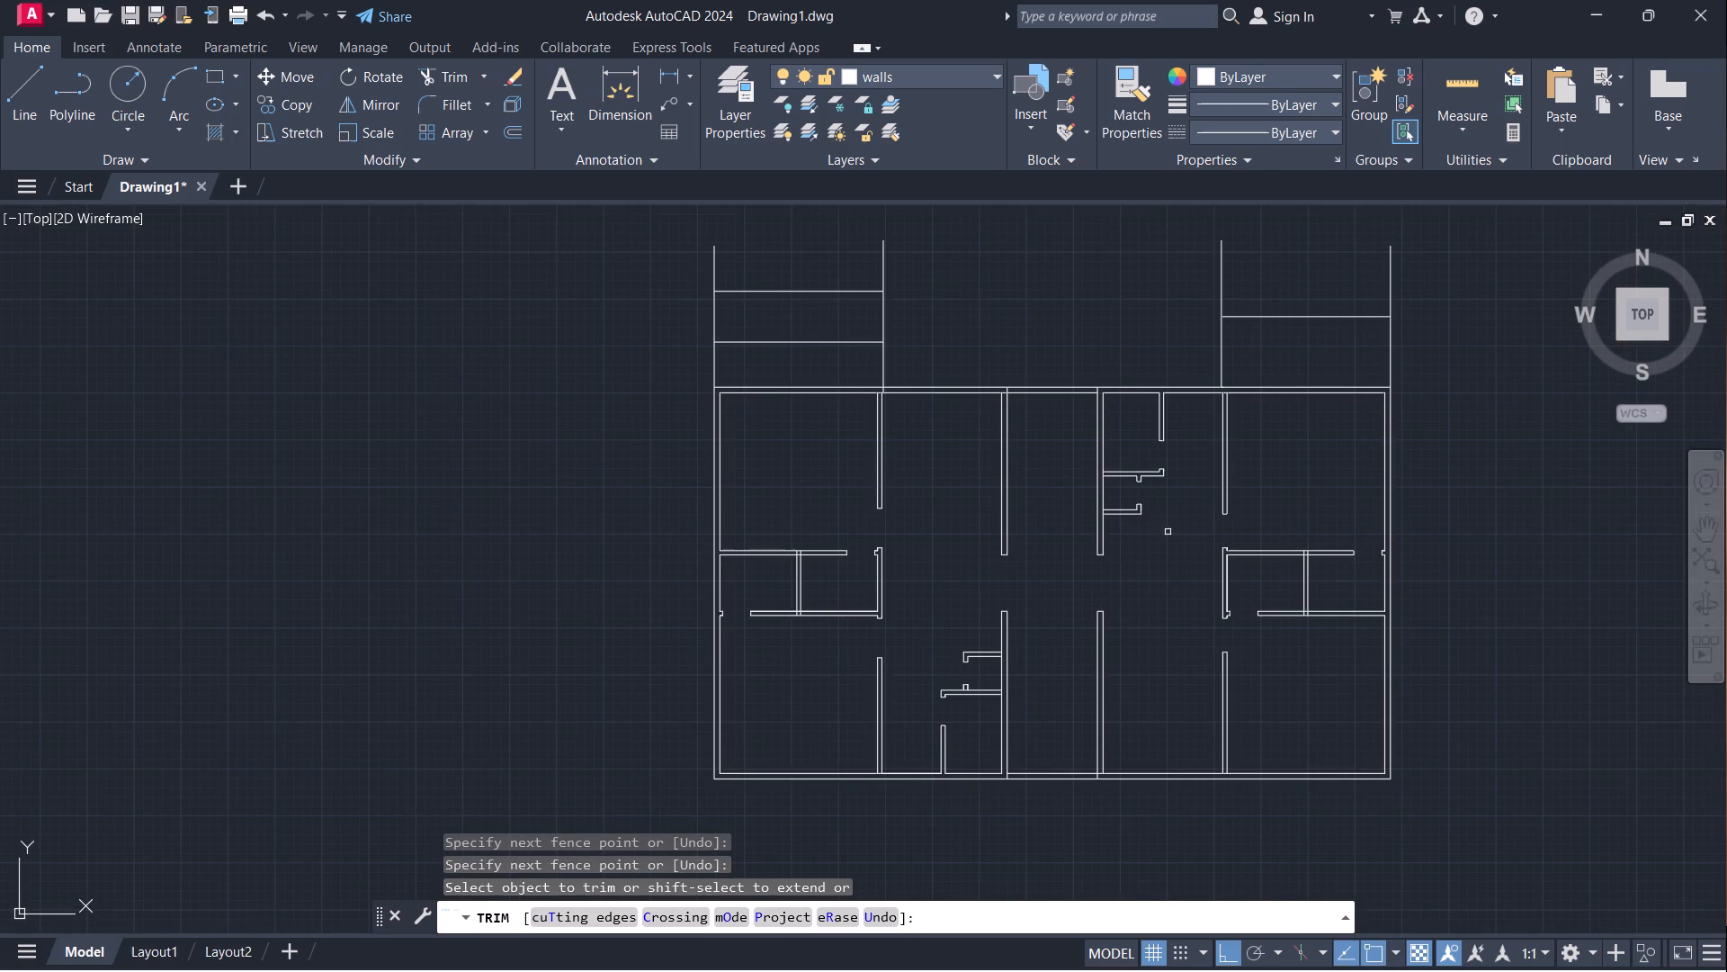
{"action": "scroll", "coordinate": [1002, 824], "scroll_direction": "up", "scroll_amount": 2}
{"action": "middle_click_drag", "start_coordinate": [1261, 461], "coordinate": [1236, 499]}
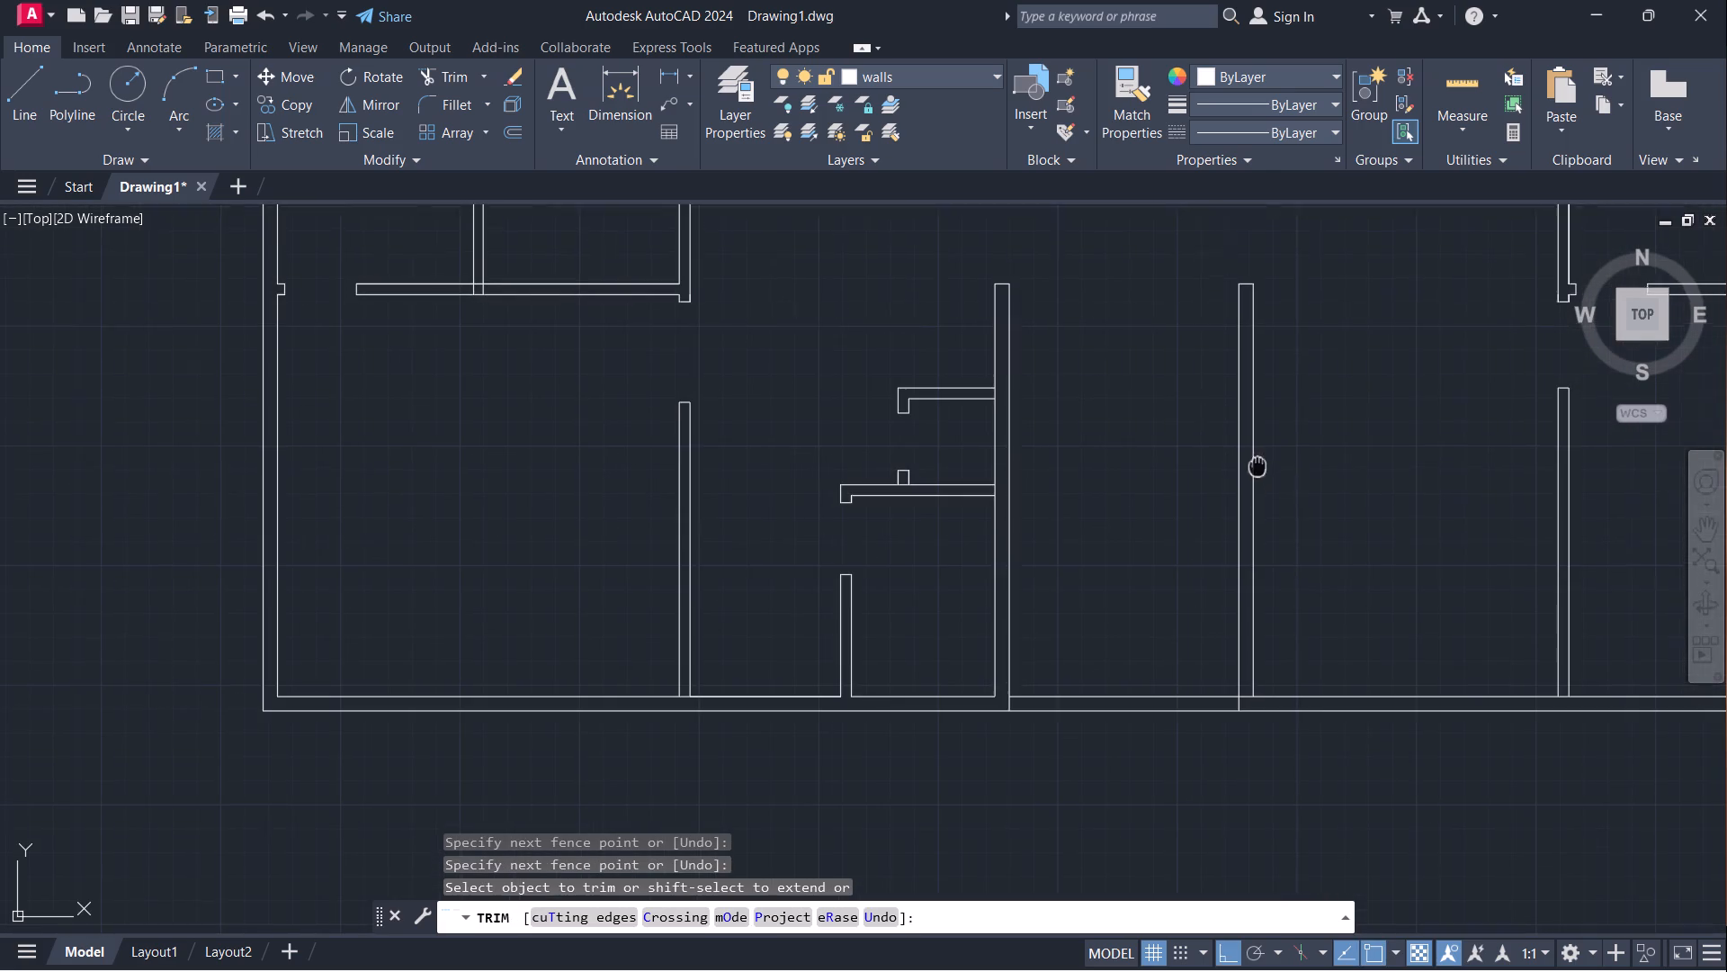
{"action": "middle_click_drag", "start_coordinate": [1236, 499], "coordinate": [1174, 949]}
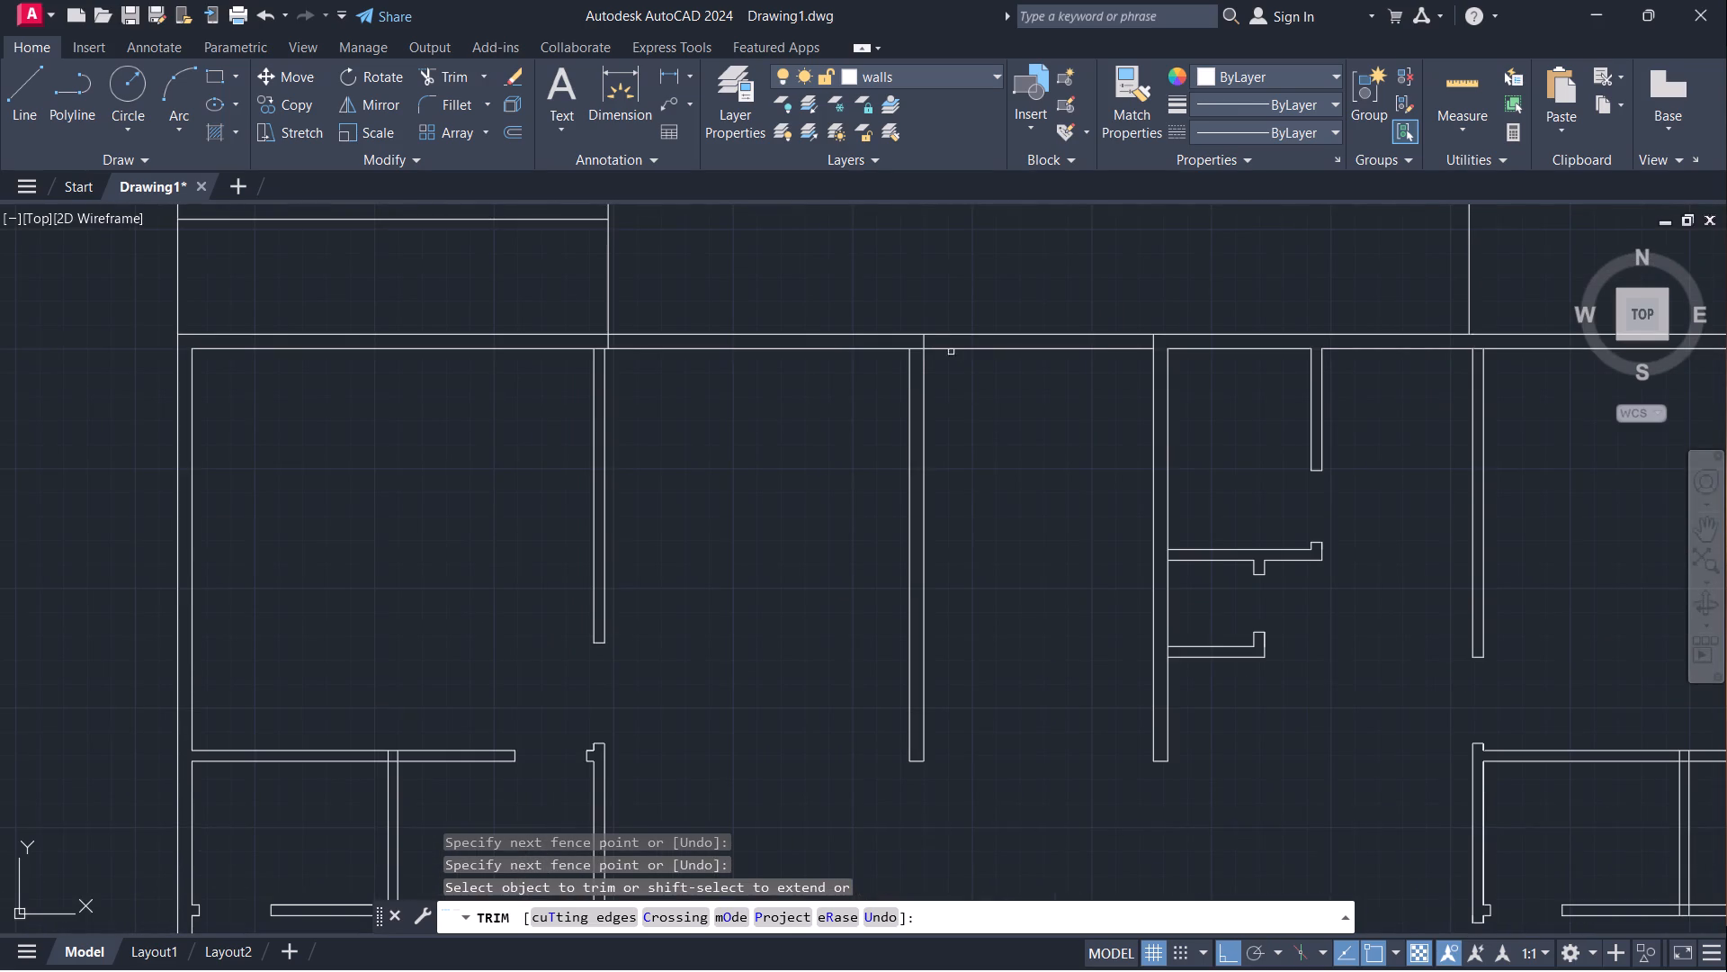
{"action": "scroll", "coordinate": [902, 331], "scroll_direction": "up", "scroll_amount": 1}
{"action": "left_click_drag", "start_coordinate": [921, 363], "coordinate": [923, 354]}
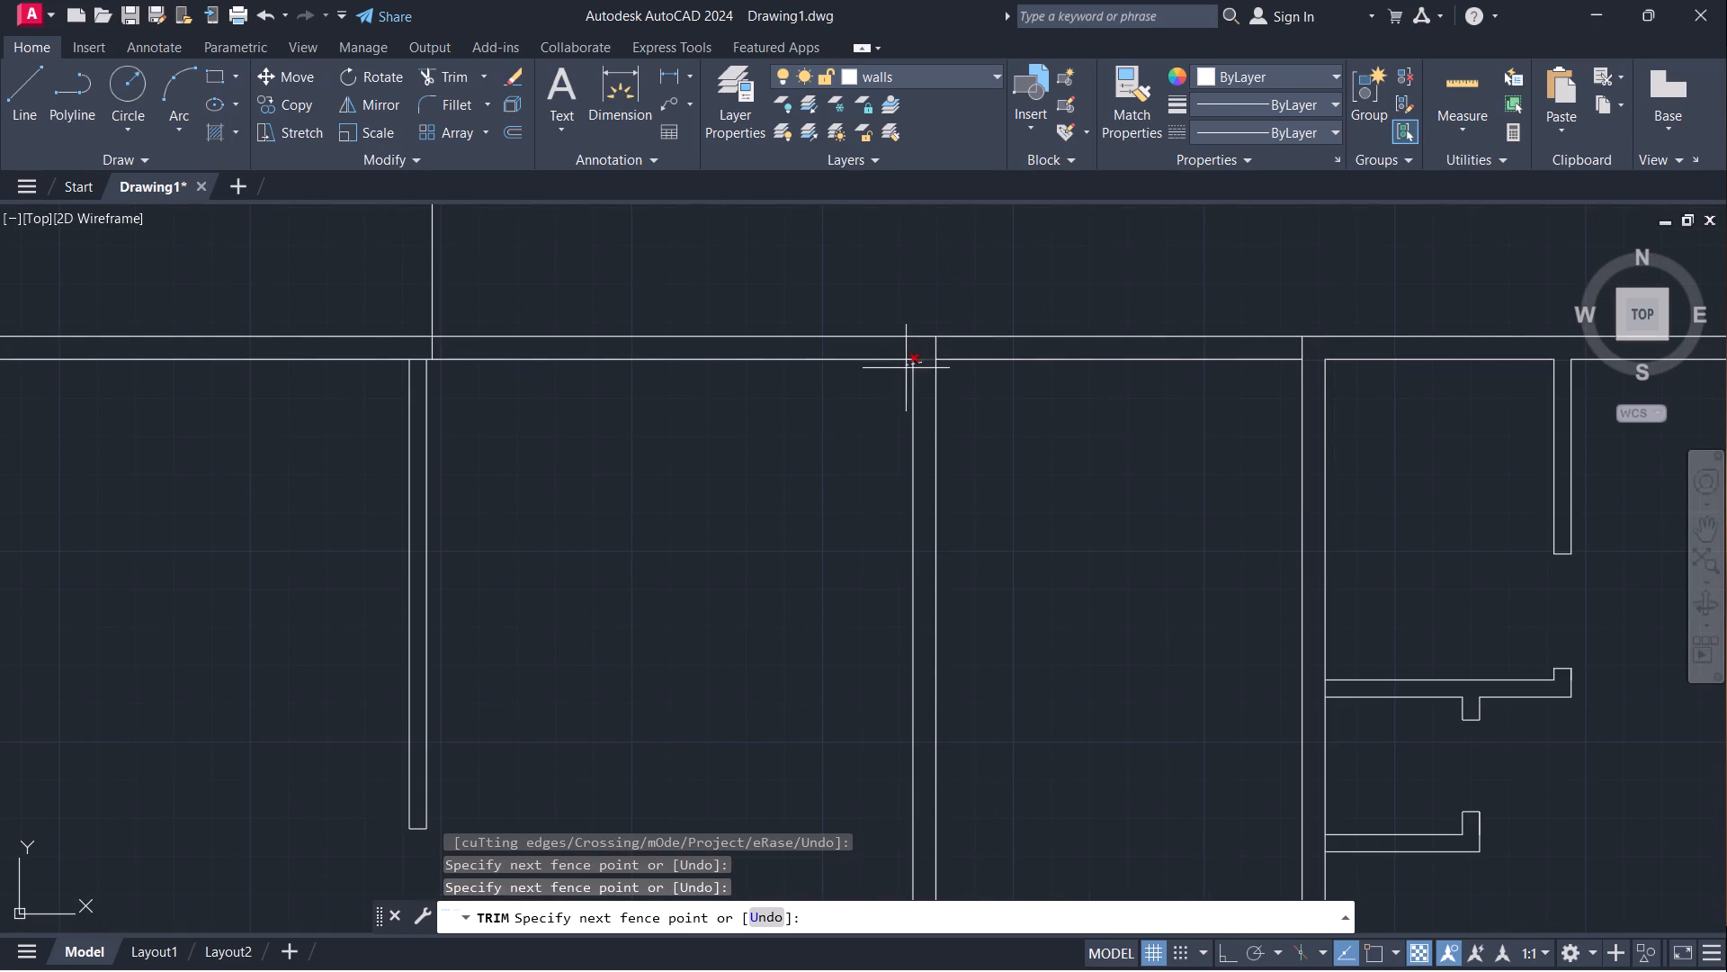
{"action": "left_click", "coordinate": [926, 352]}
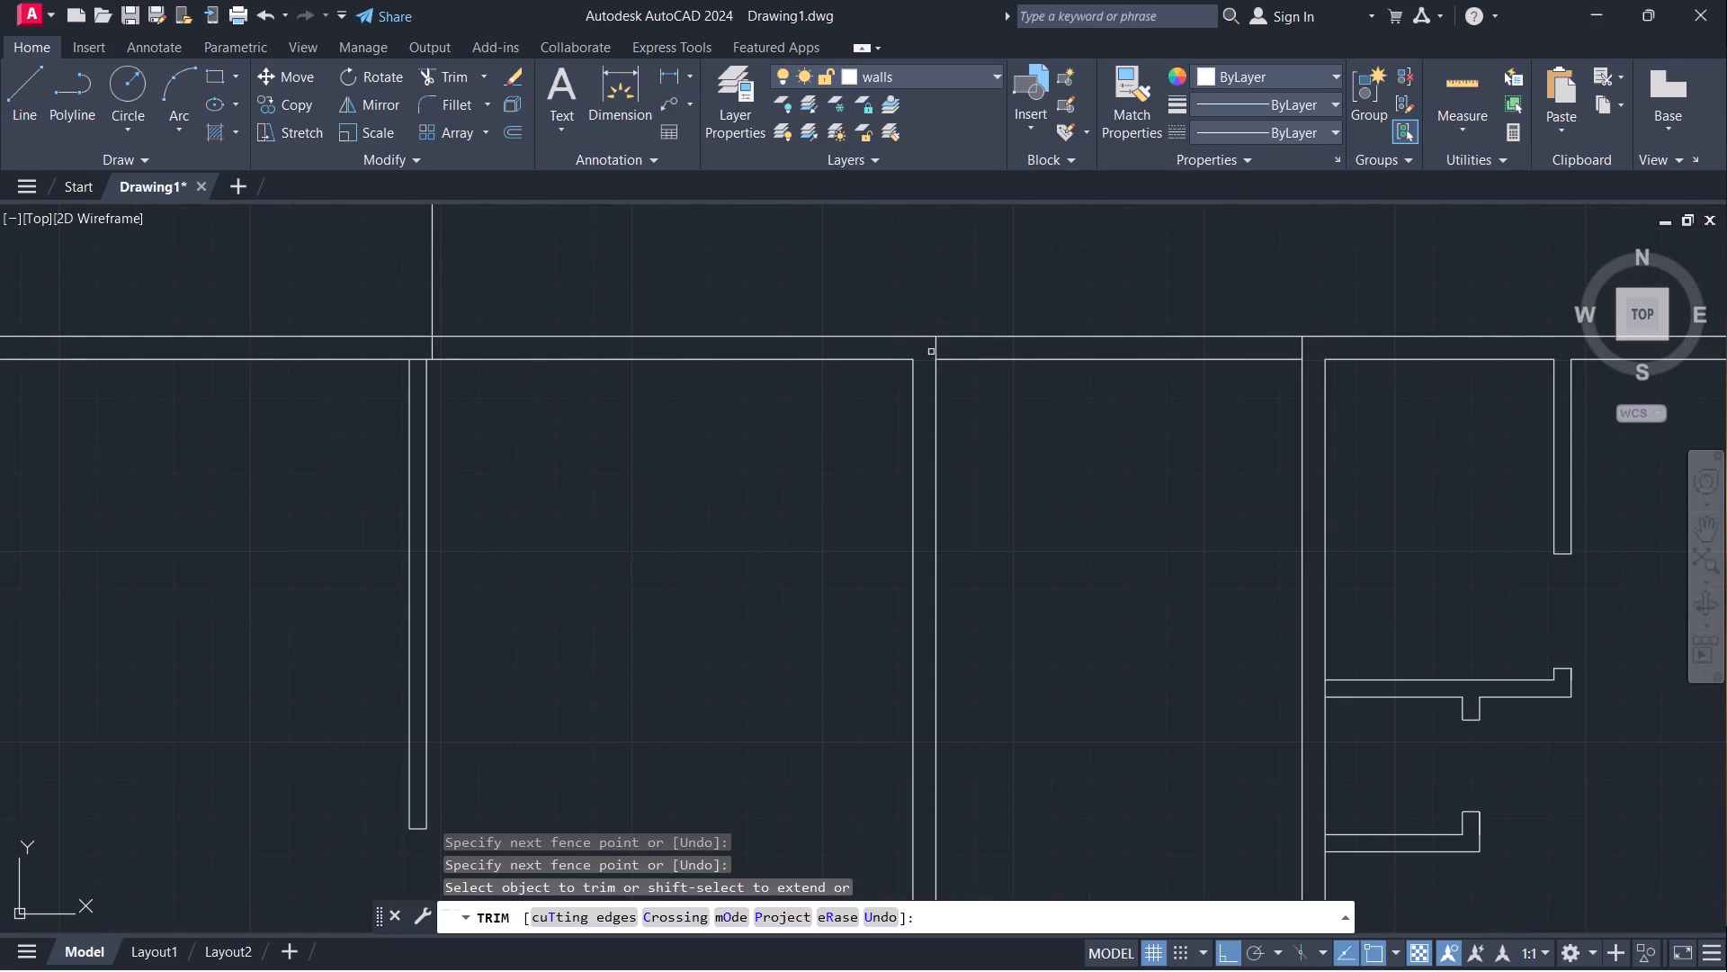
Trim the bottom outer wall's inner face between the two lines of the right corridor wall.
{"action": "scroll", "coordinate": [1099, 224], "scroll_direction": "down", "scroll_amount": 3}
{"action": "scroll", "coordinate": [1172, 653], "scroll_direction": "up", "scroll_amount": 5}
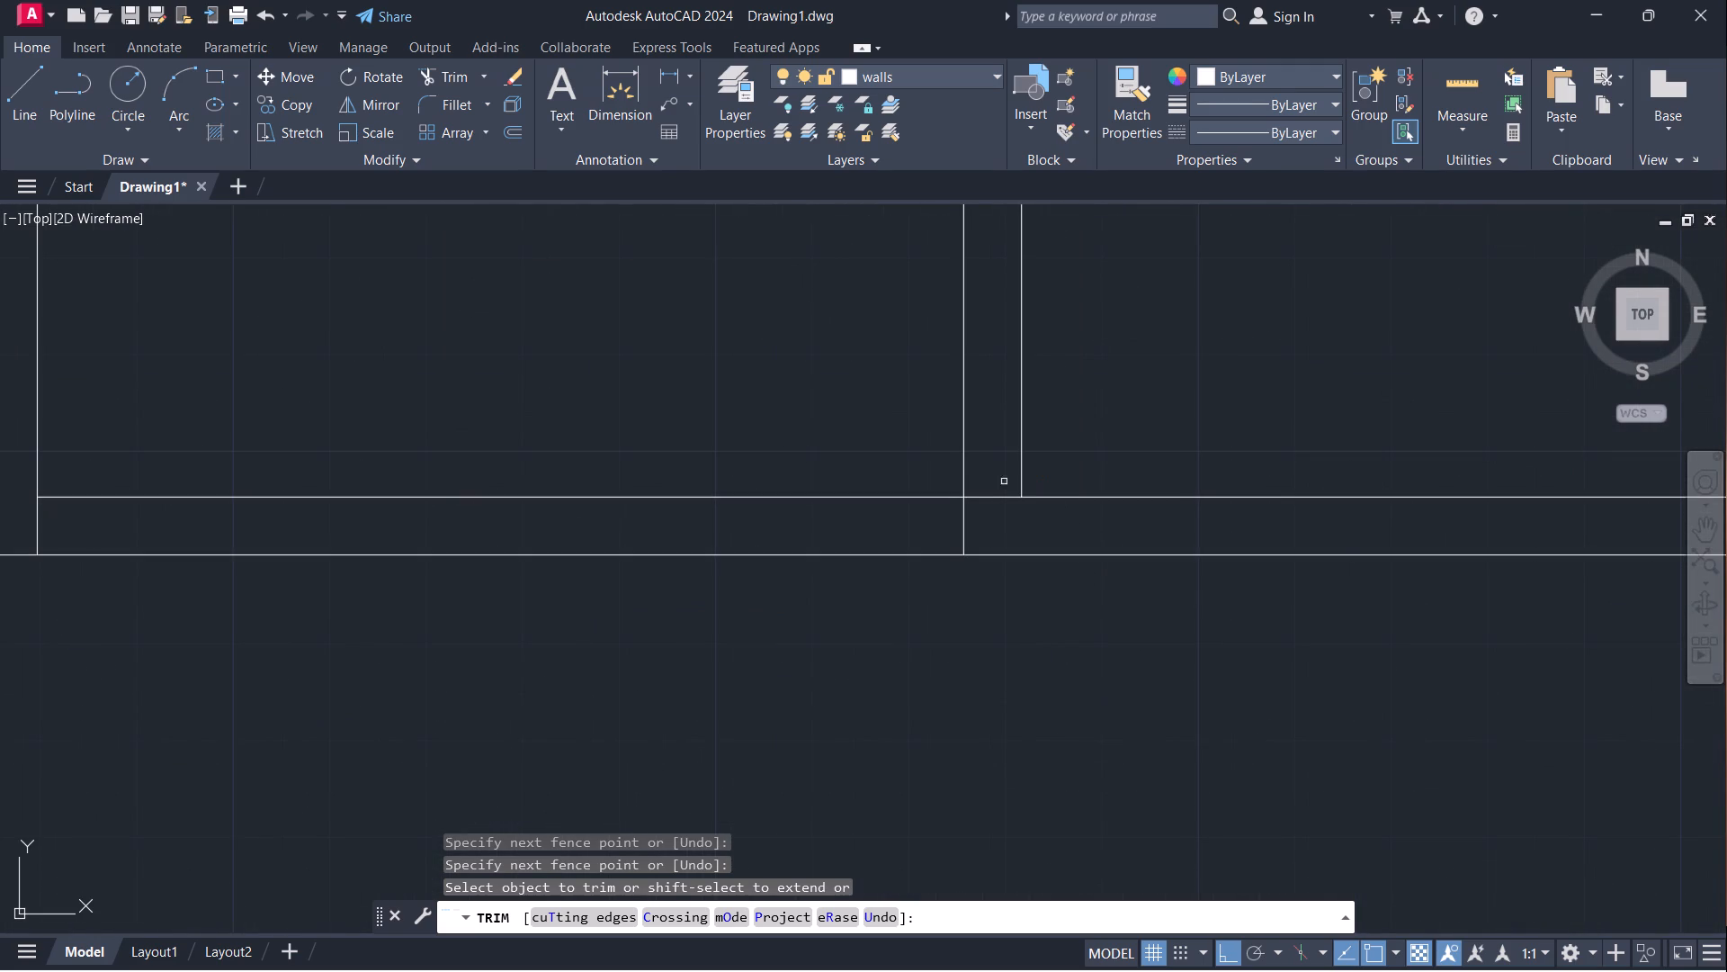
{"action": "left_click_drag", "start_coordinate": [992, 475], "coordinate": [990, 508]}
{"action": "scroll", "coordinate": [1020, 406], "scroll_direction": "down", "scroll_amount": 2}
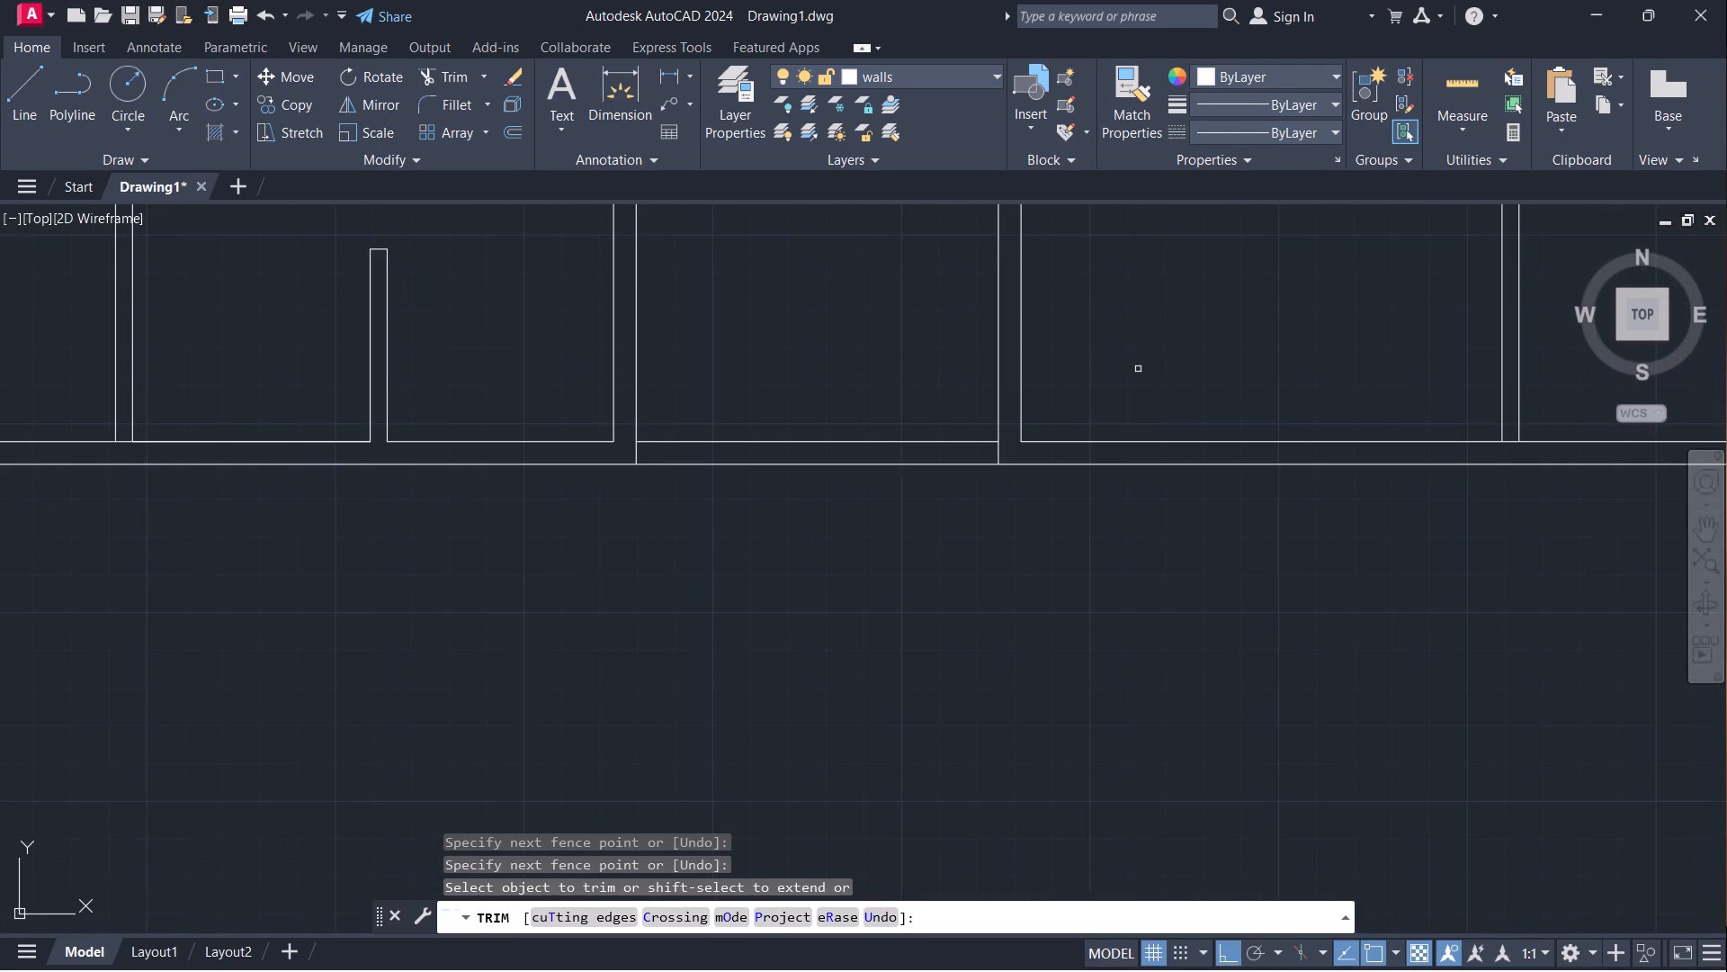
{"action": "key", "text": "Escape"}
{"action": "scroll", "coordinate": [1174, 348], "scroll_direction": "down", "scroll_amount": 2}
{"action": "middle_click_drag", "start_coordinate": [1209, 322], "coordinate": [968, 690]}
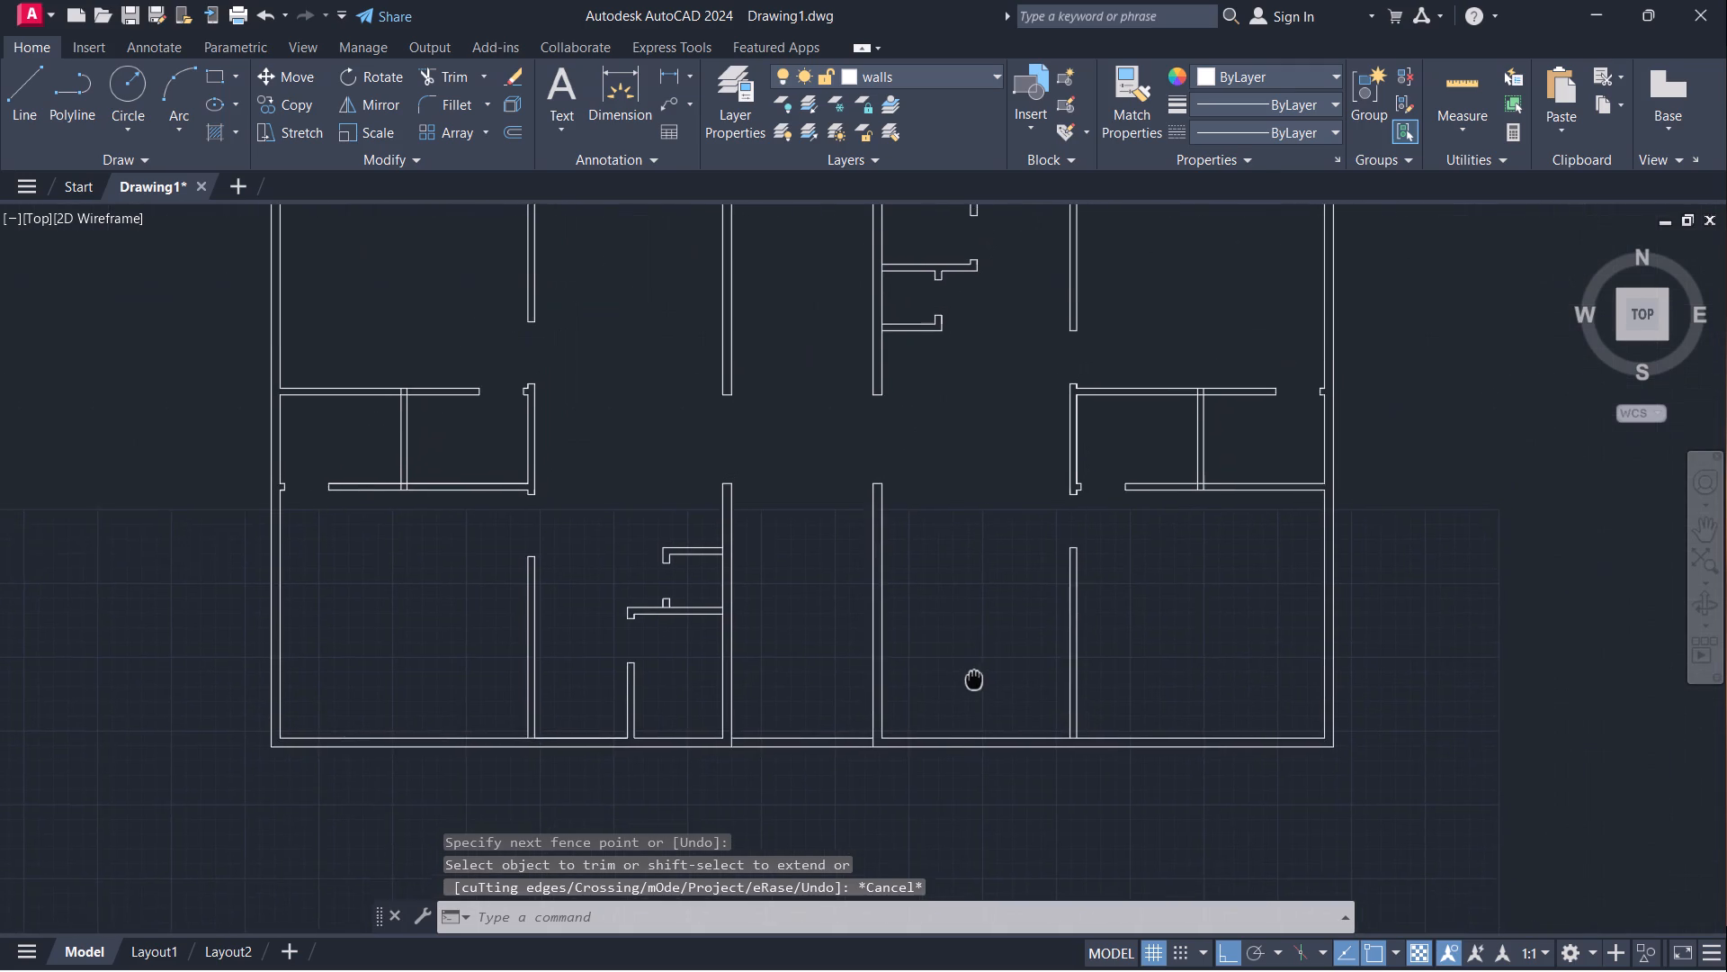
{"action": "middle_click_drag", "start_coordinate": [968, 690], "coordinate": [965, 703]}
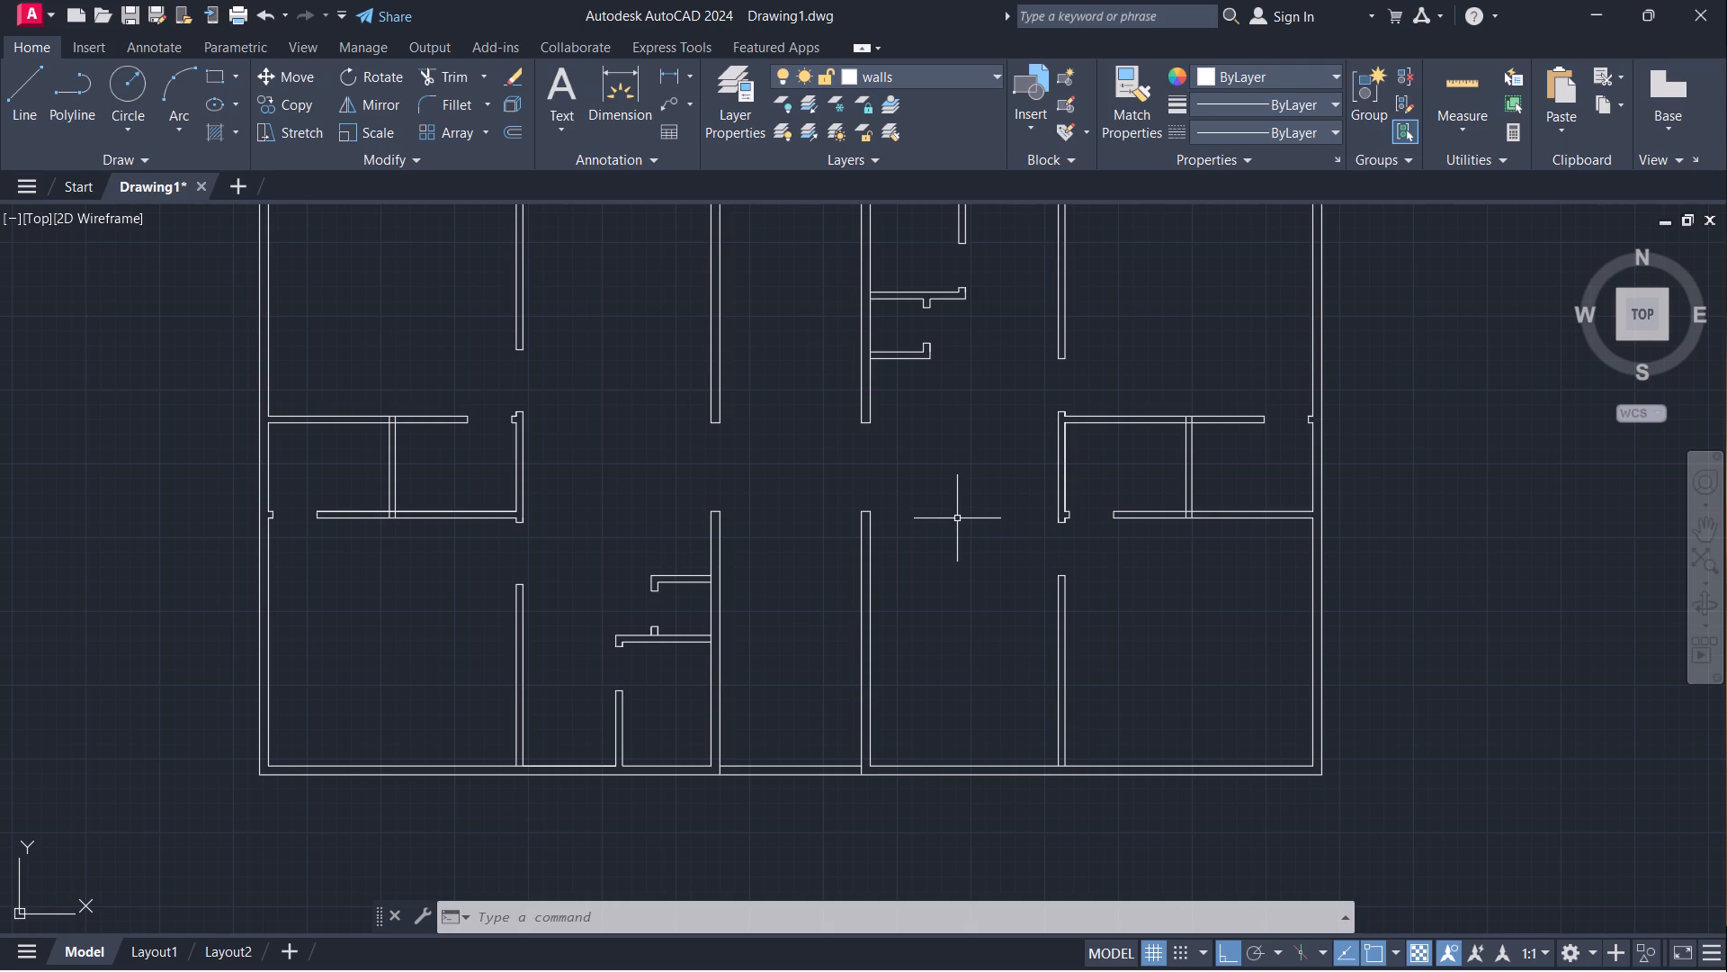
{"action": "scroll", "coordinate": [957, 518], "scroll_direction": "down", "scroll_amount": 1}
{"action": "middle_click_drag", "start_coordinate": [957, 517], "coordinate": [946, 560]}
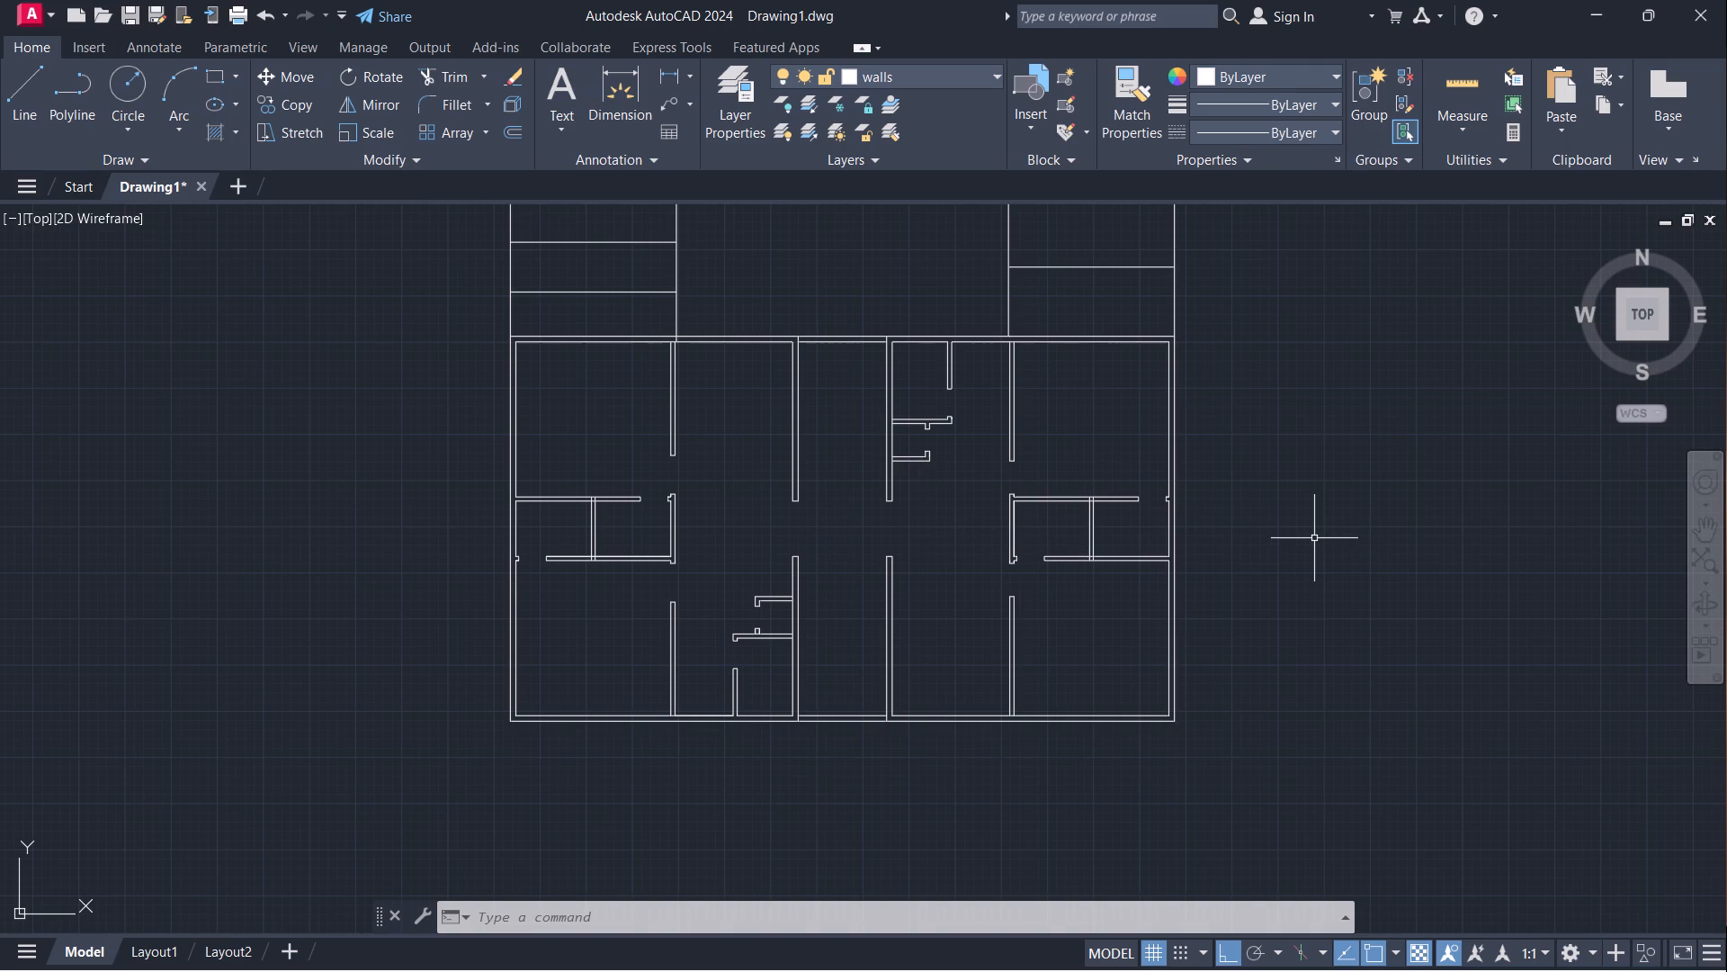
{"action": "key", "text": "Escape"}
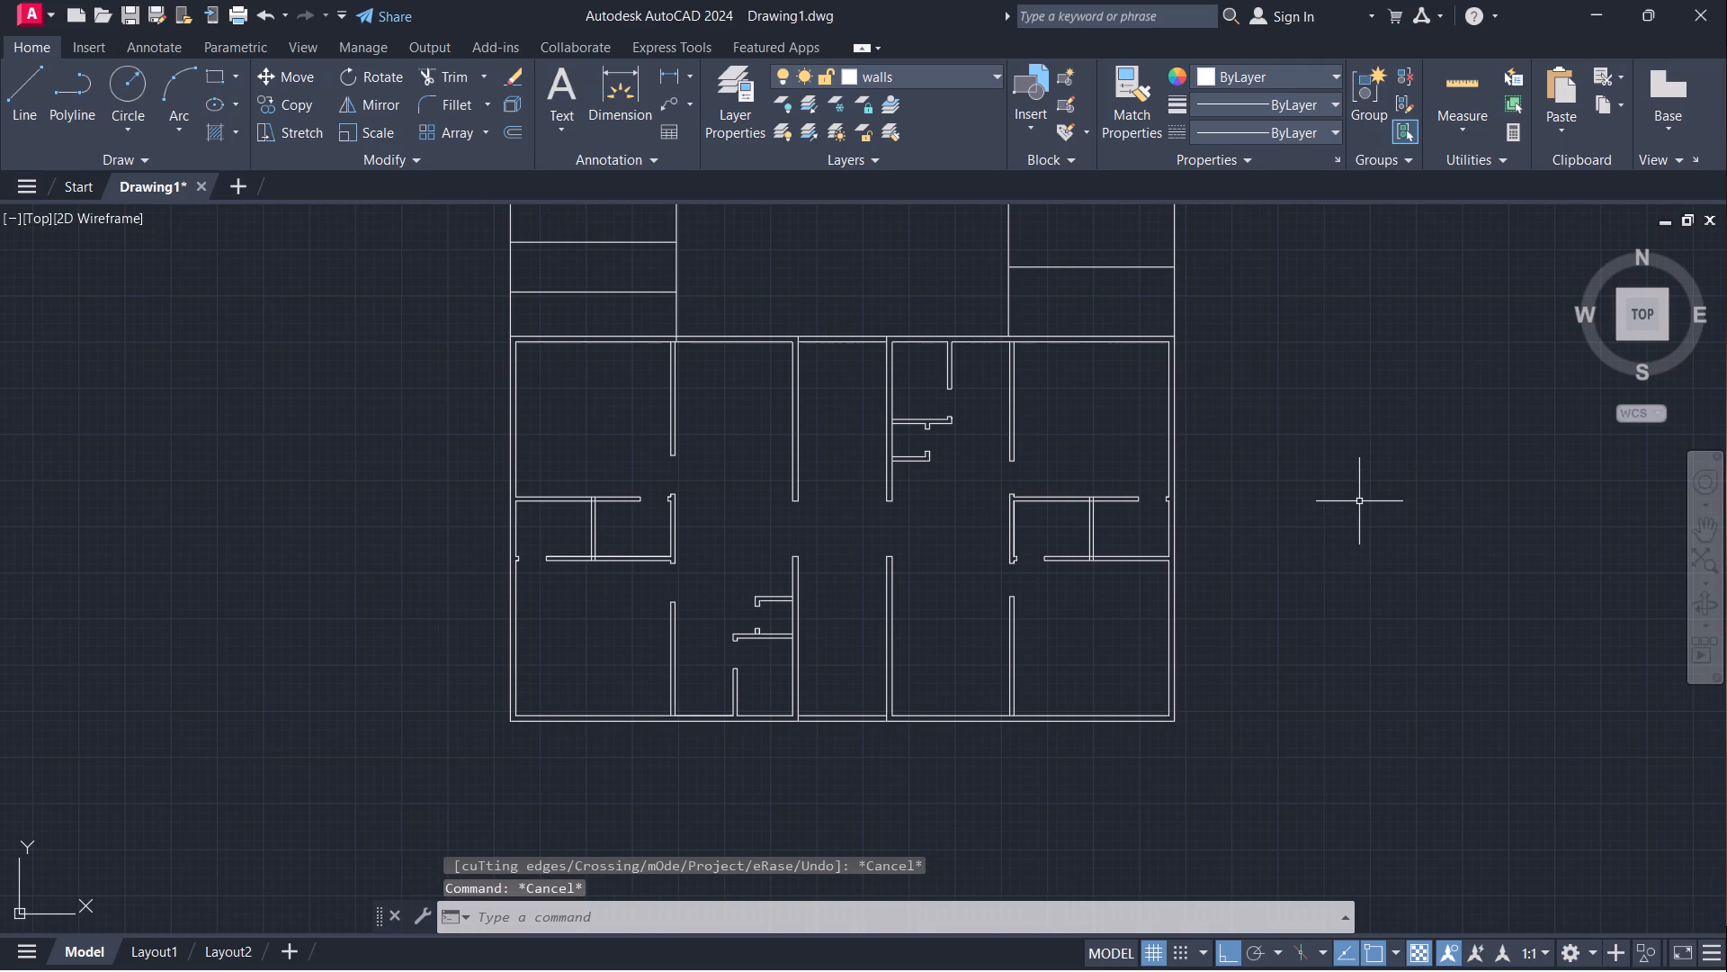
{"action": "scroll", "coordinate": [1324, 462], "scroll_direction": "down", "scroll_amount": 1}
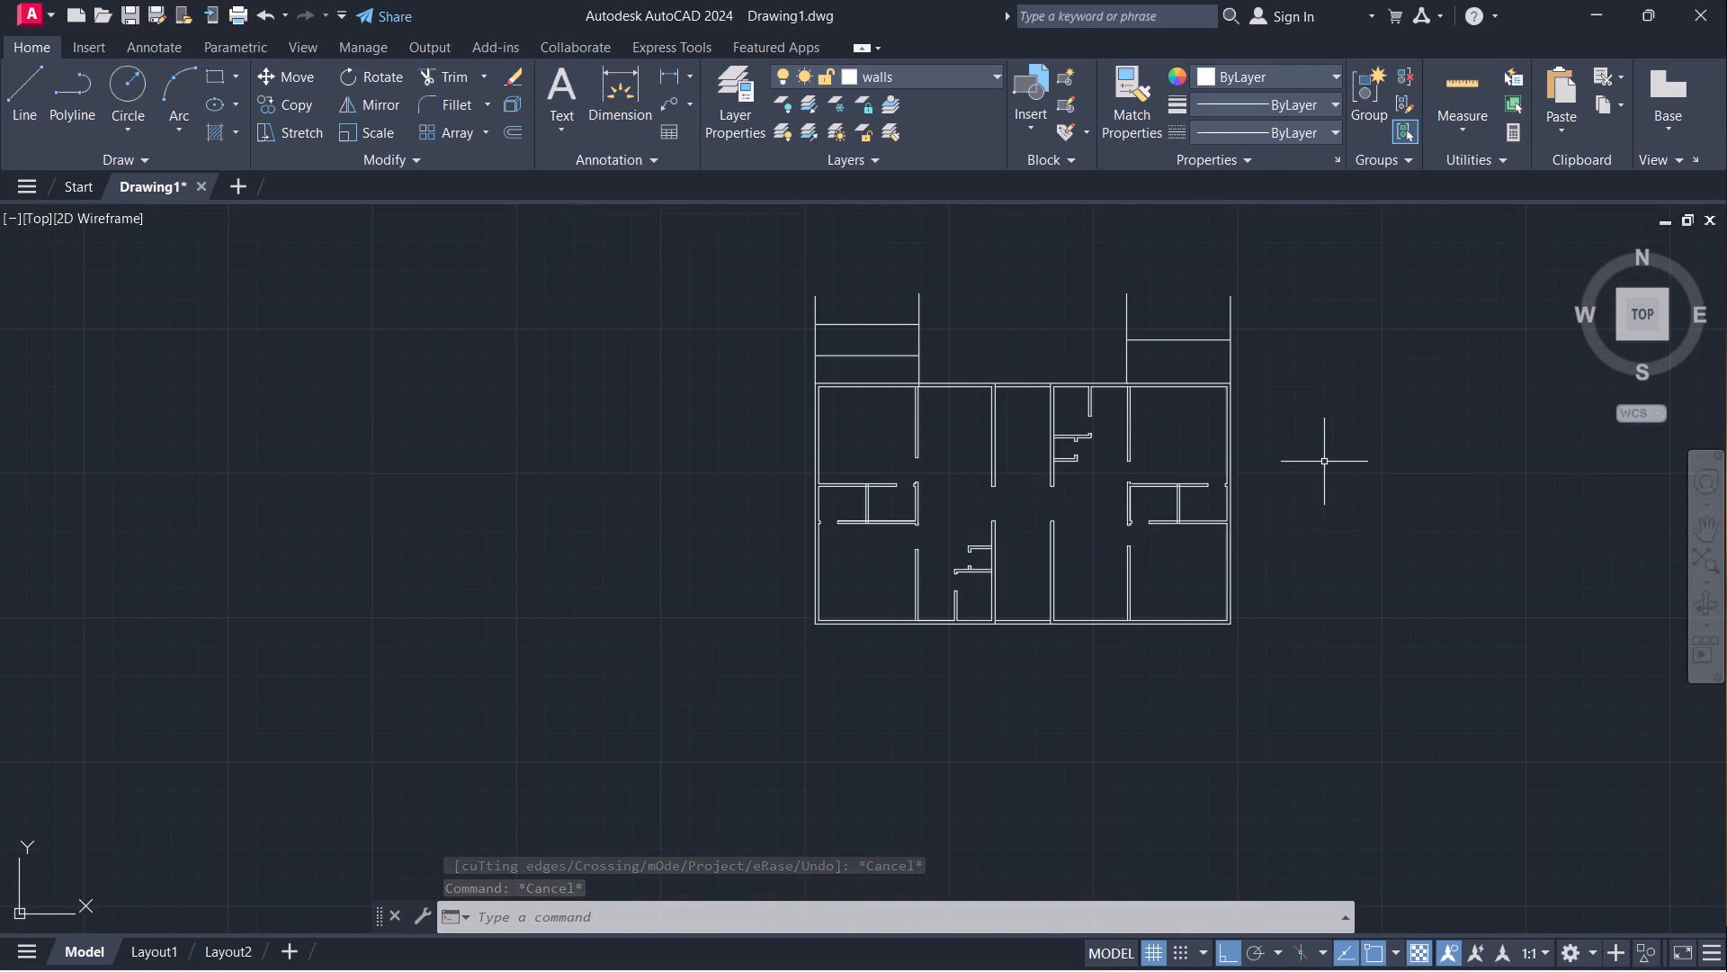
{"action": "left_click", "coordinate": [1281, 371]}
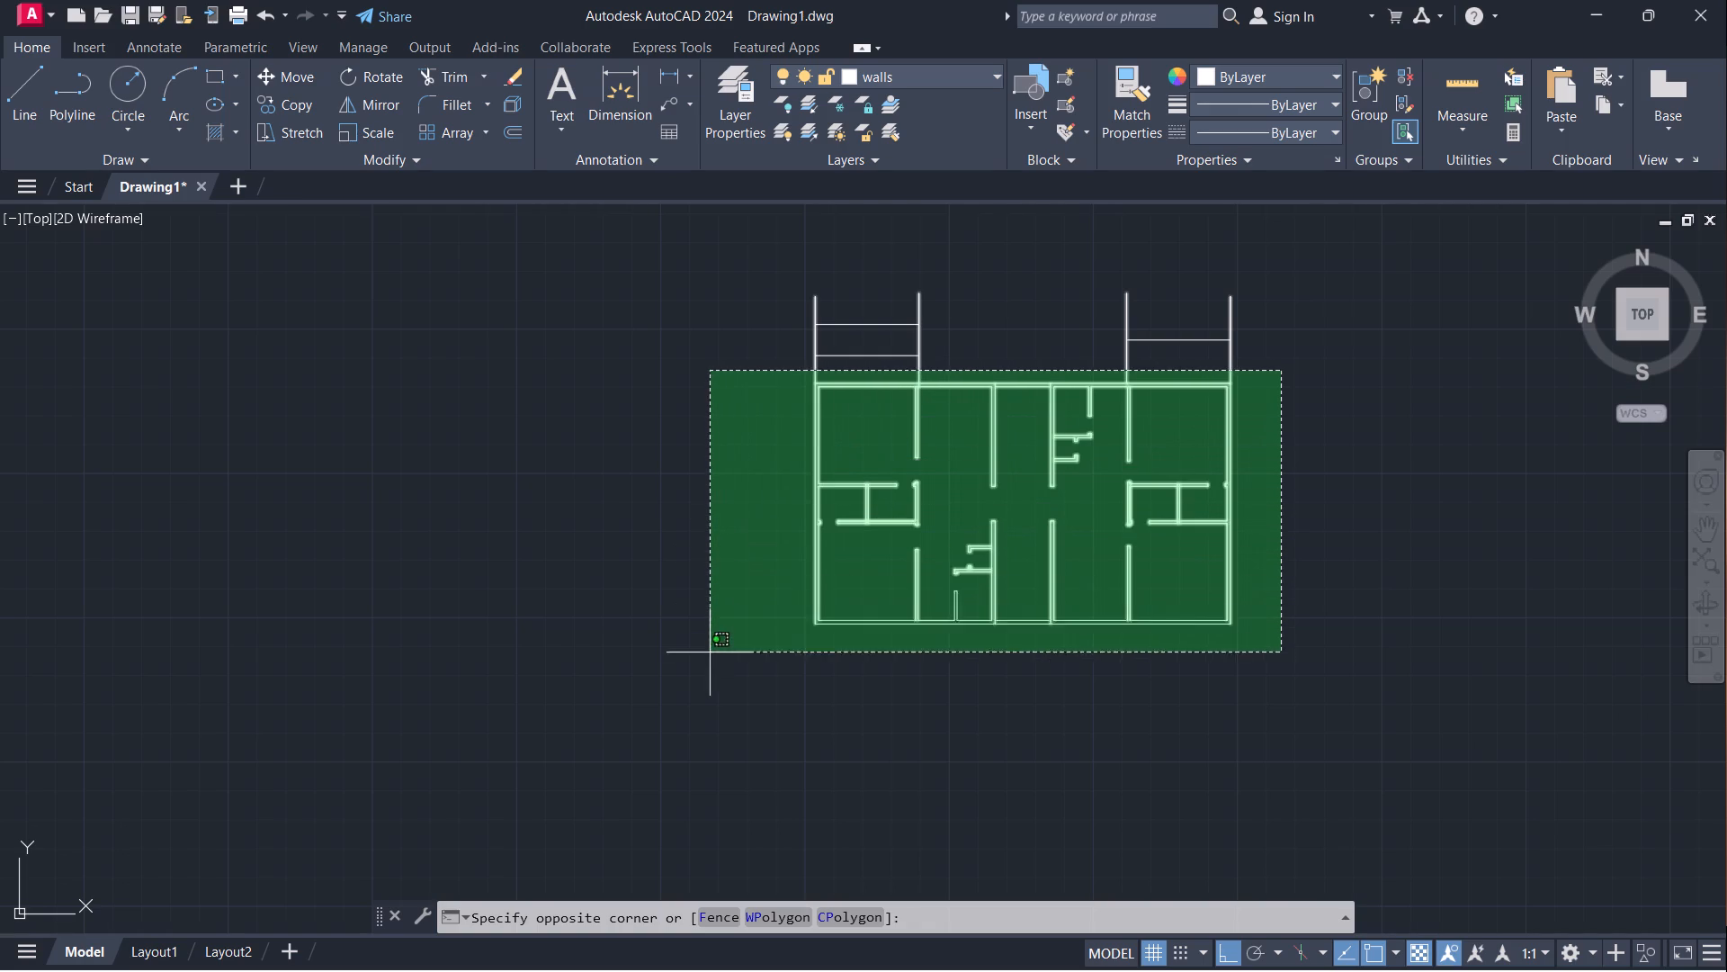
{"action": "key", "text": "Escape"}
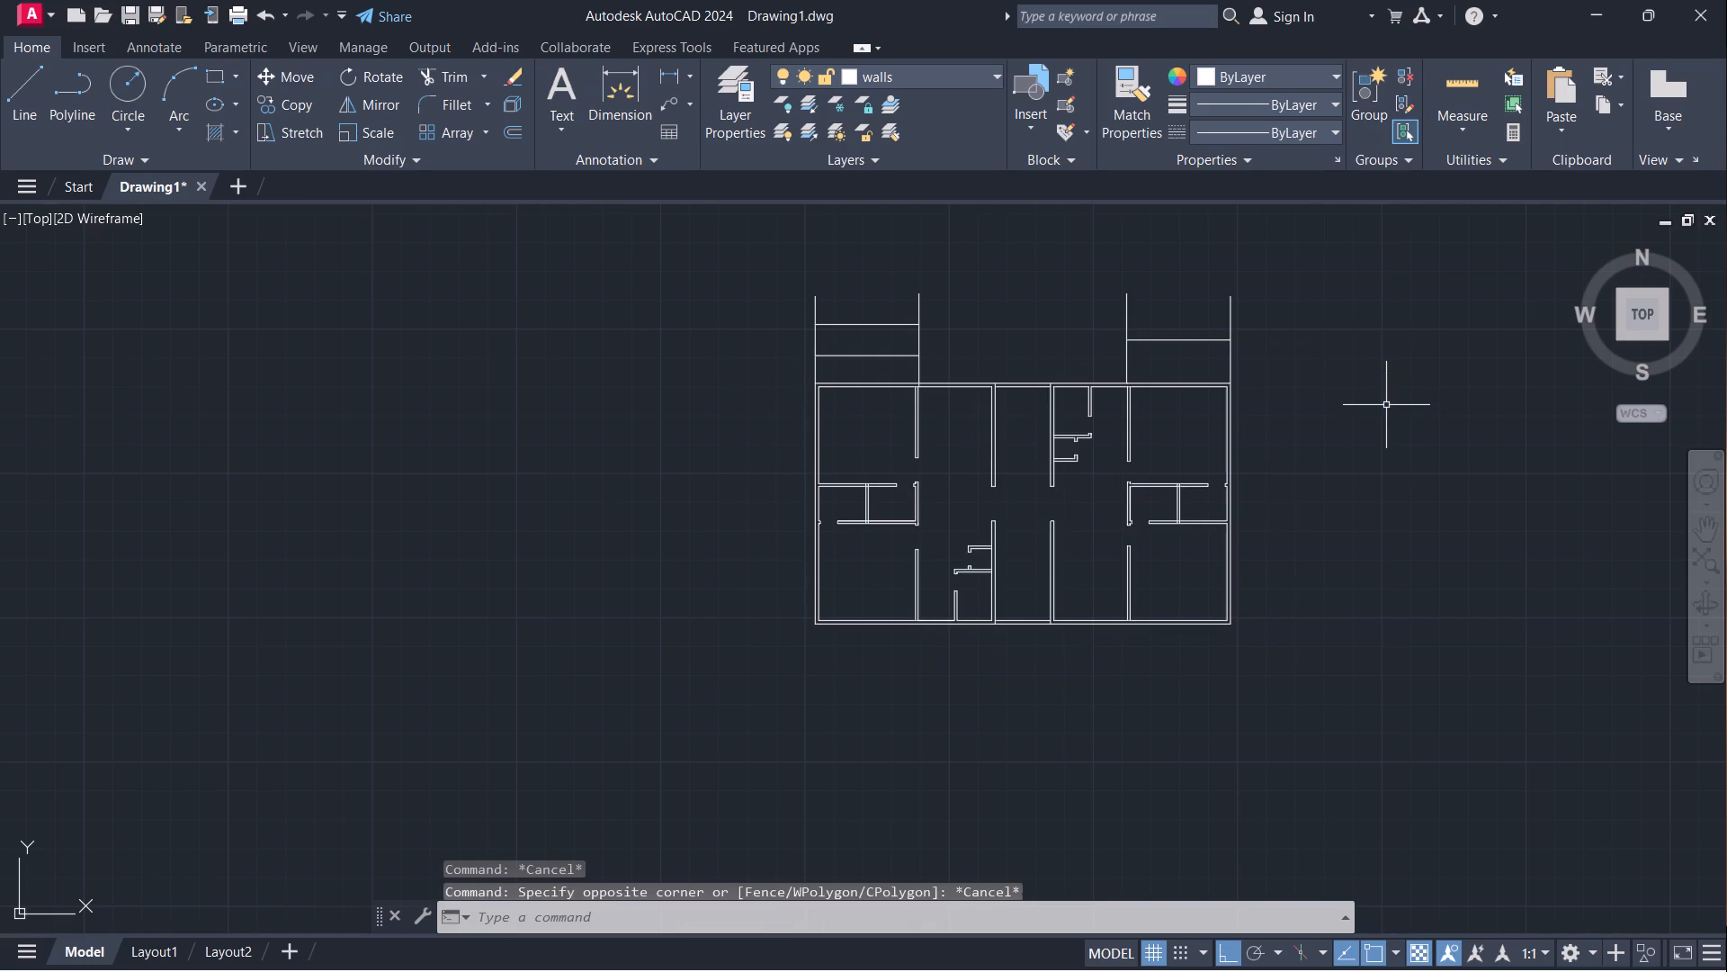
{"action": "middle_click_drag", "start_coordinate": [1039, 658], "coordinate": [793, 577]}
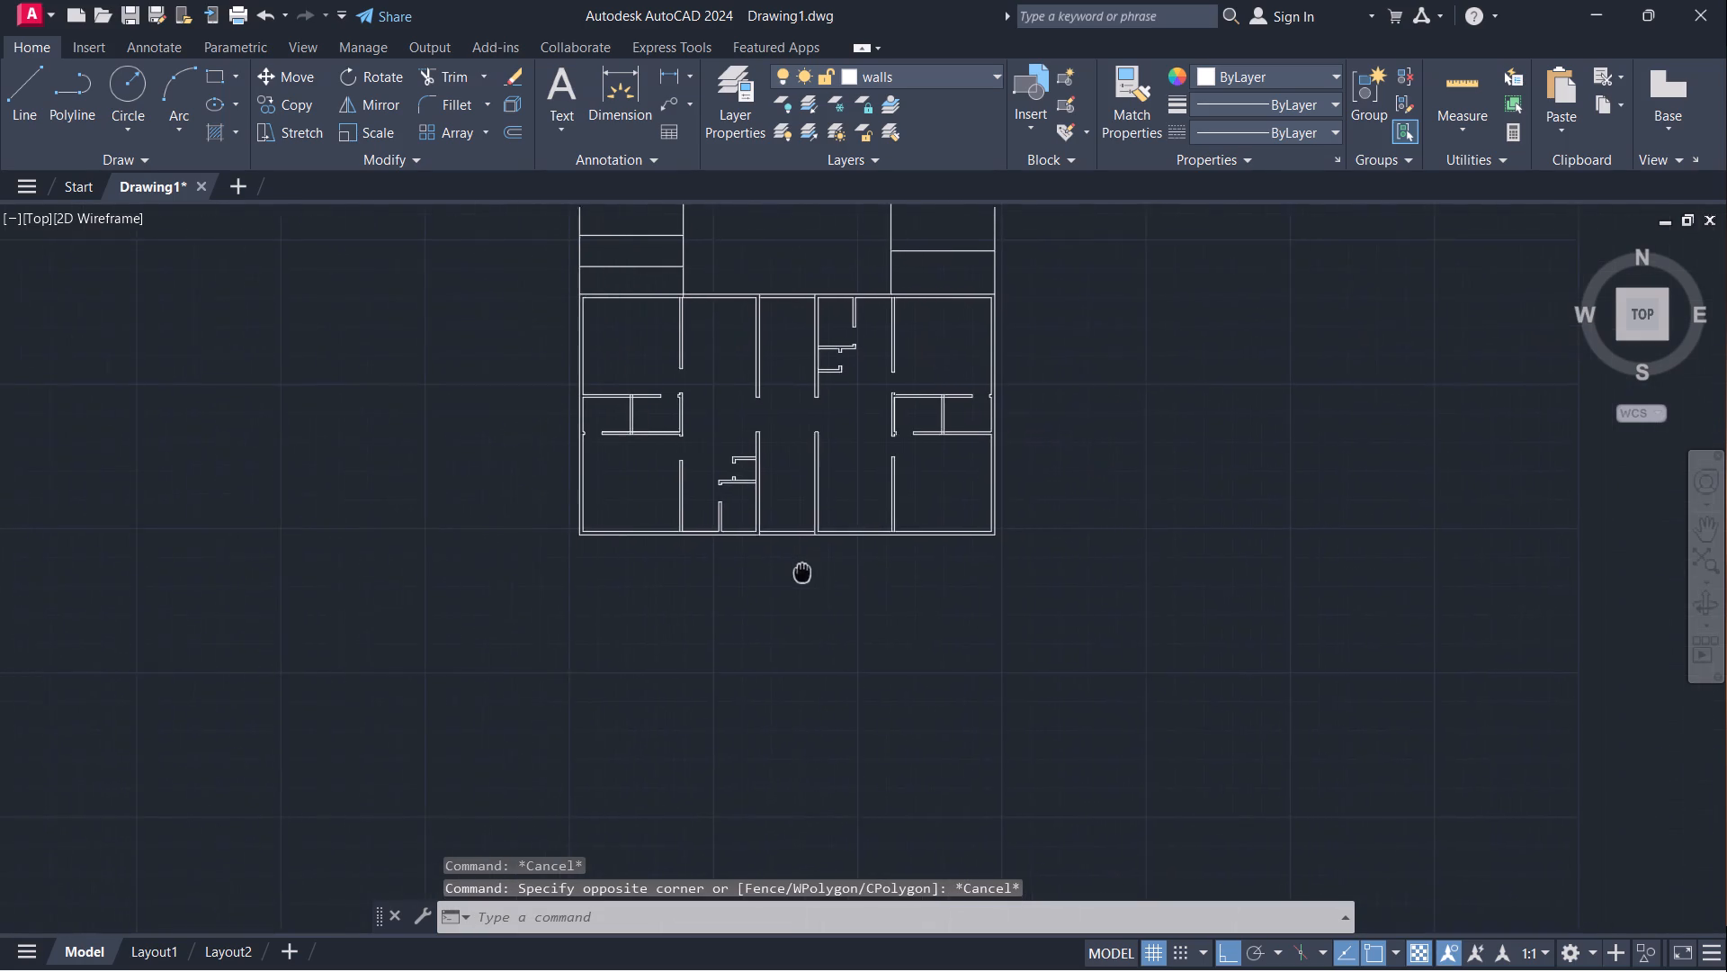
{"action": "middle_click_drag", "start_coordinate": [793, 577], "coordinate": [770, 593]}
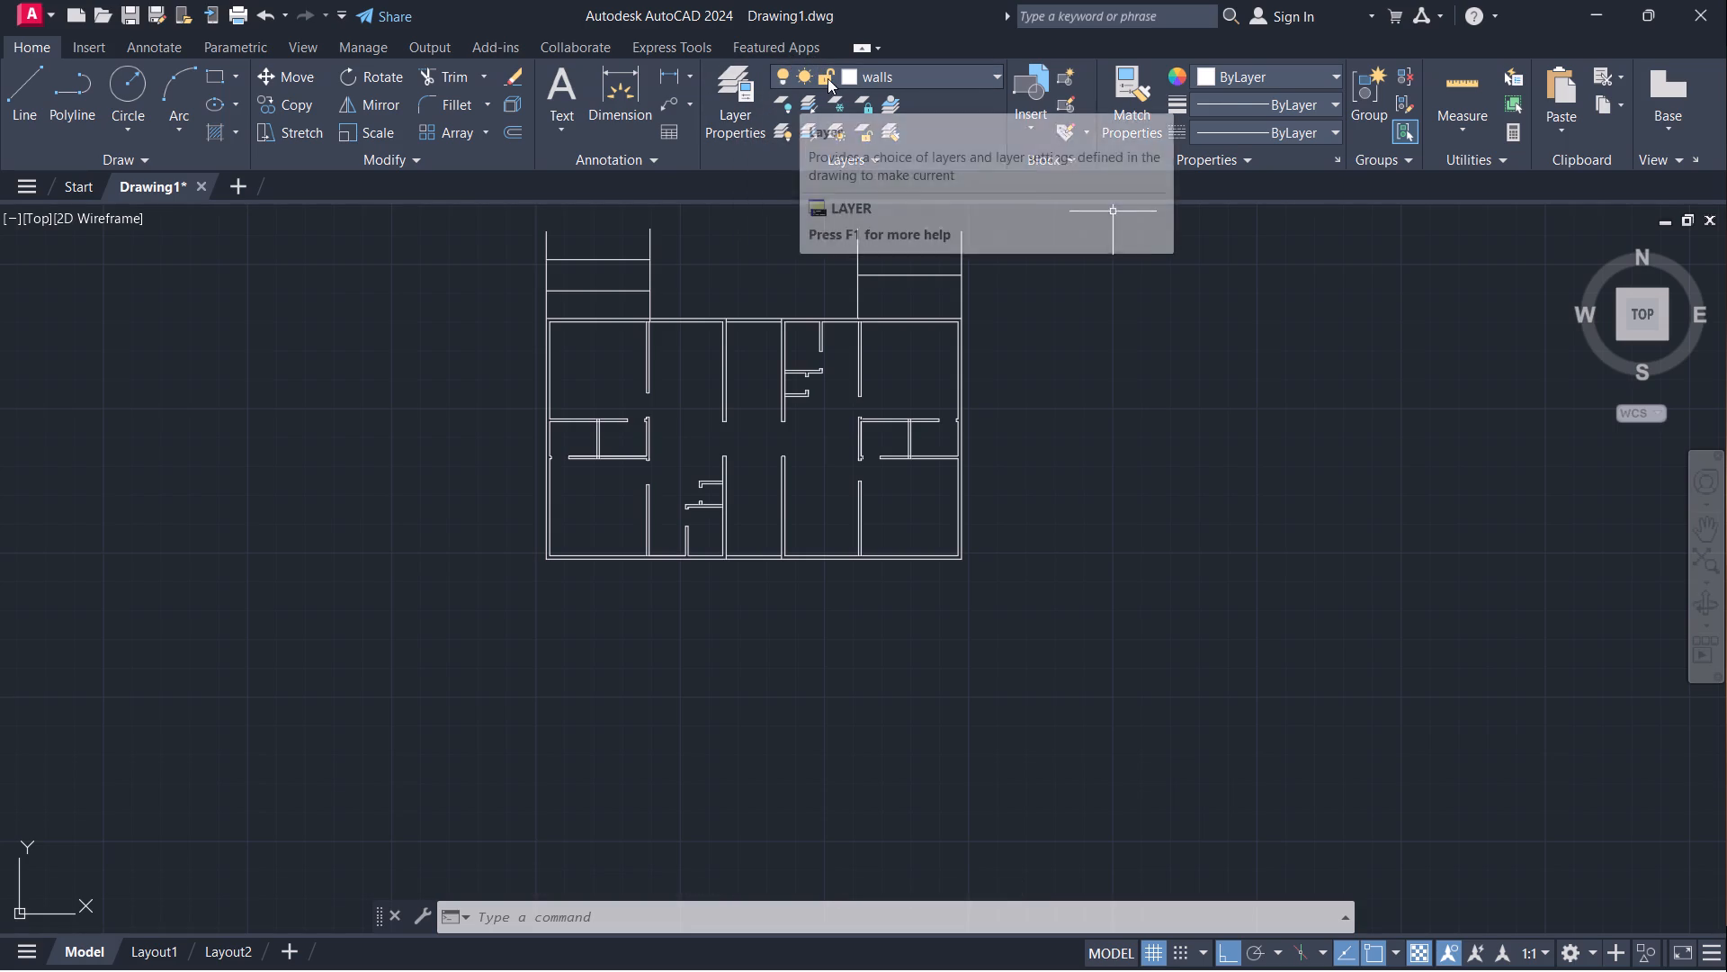
Create a layer named doors with the colour blue and make it the current layer.
{"action": "double_click", "coordinate": [737, 110]}
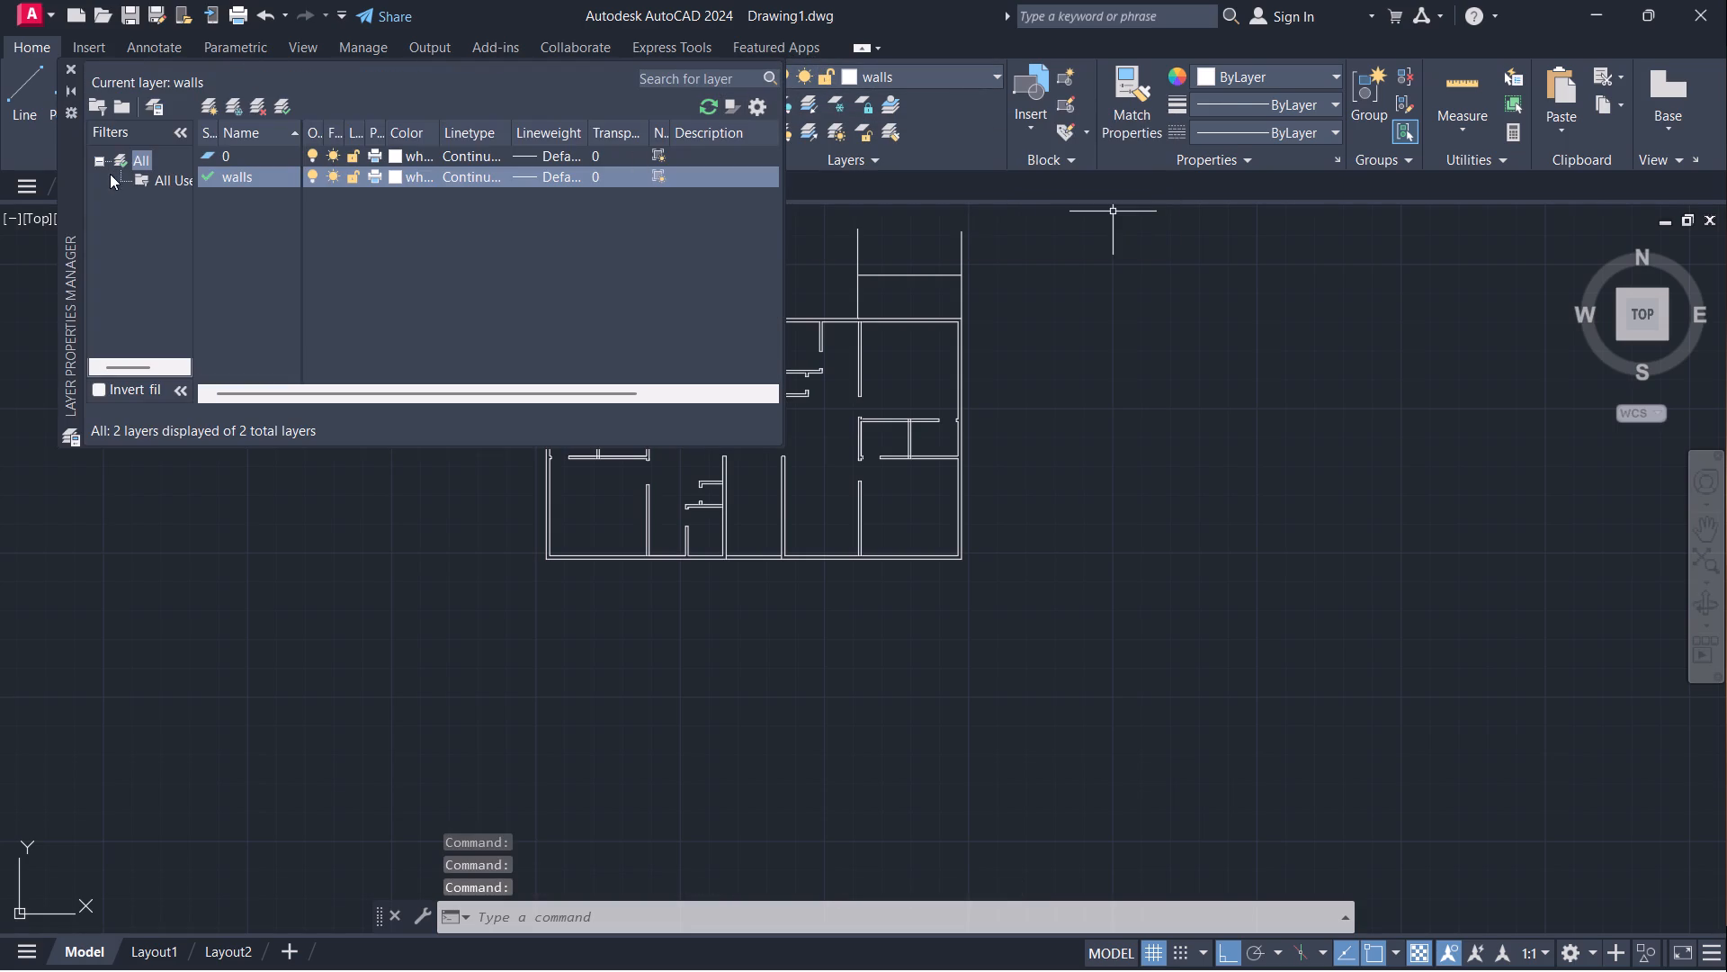
{"action": "left_click", "coordinate": [214, 106]}
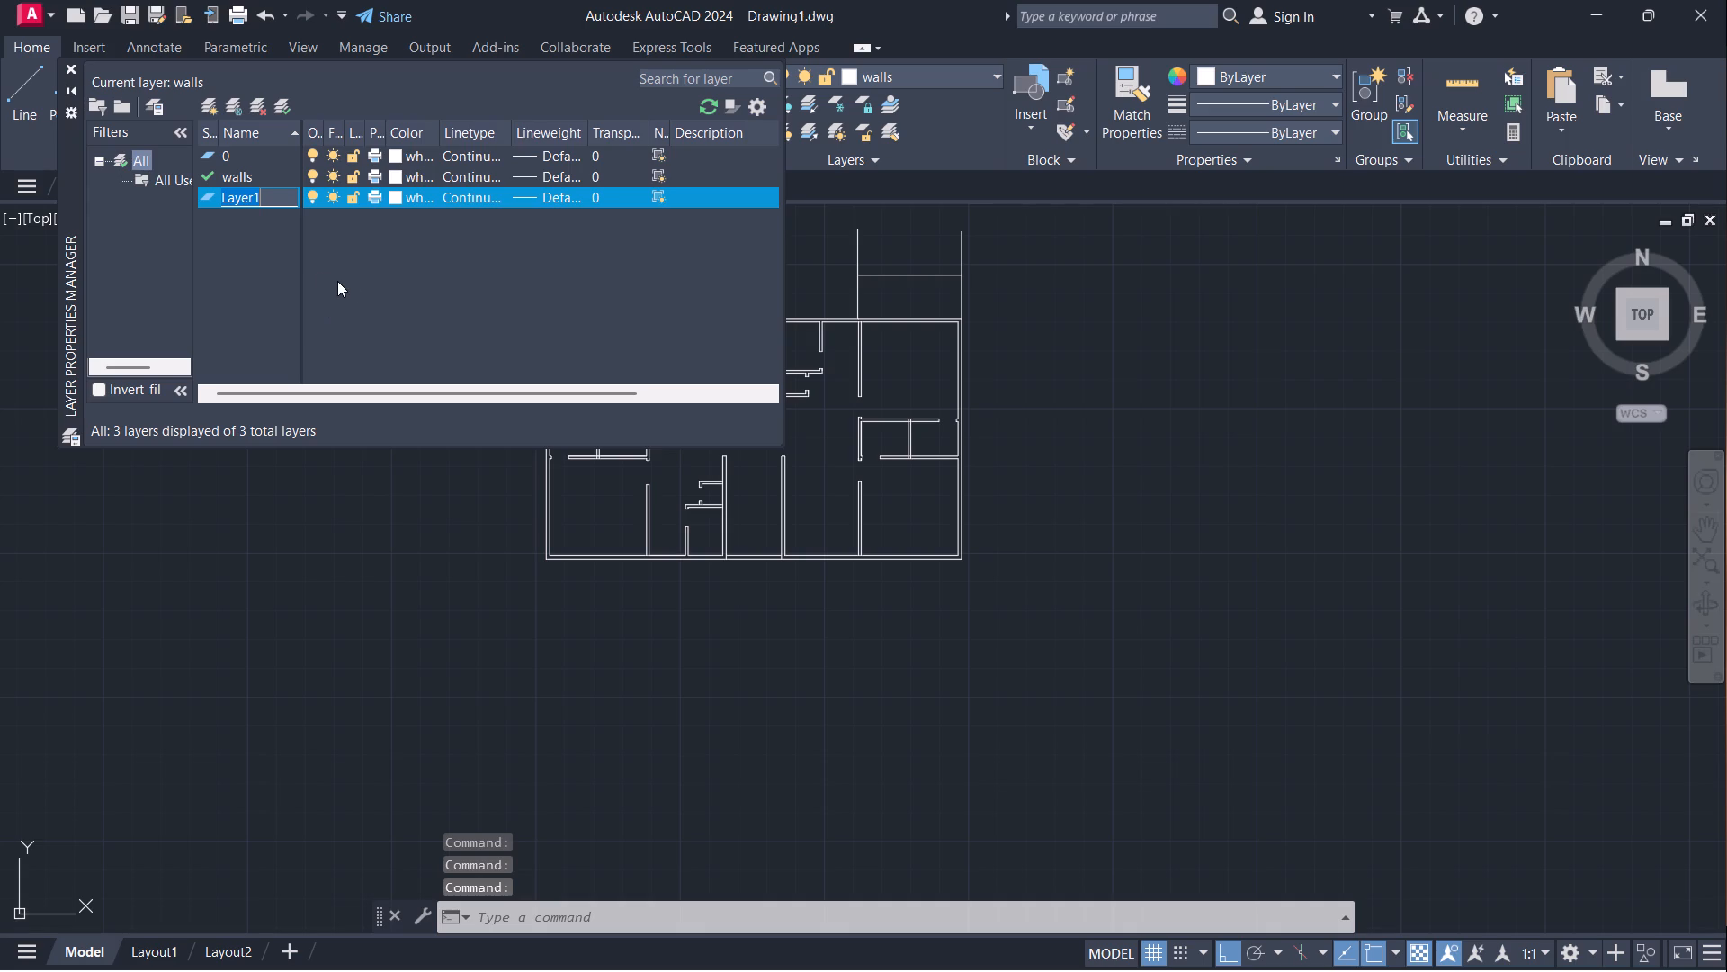
{"action": "key", "text": "BackSpace"}
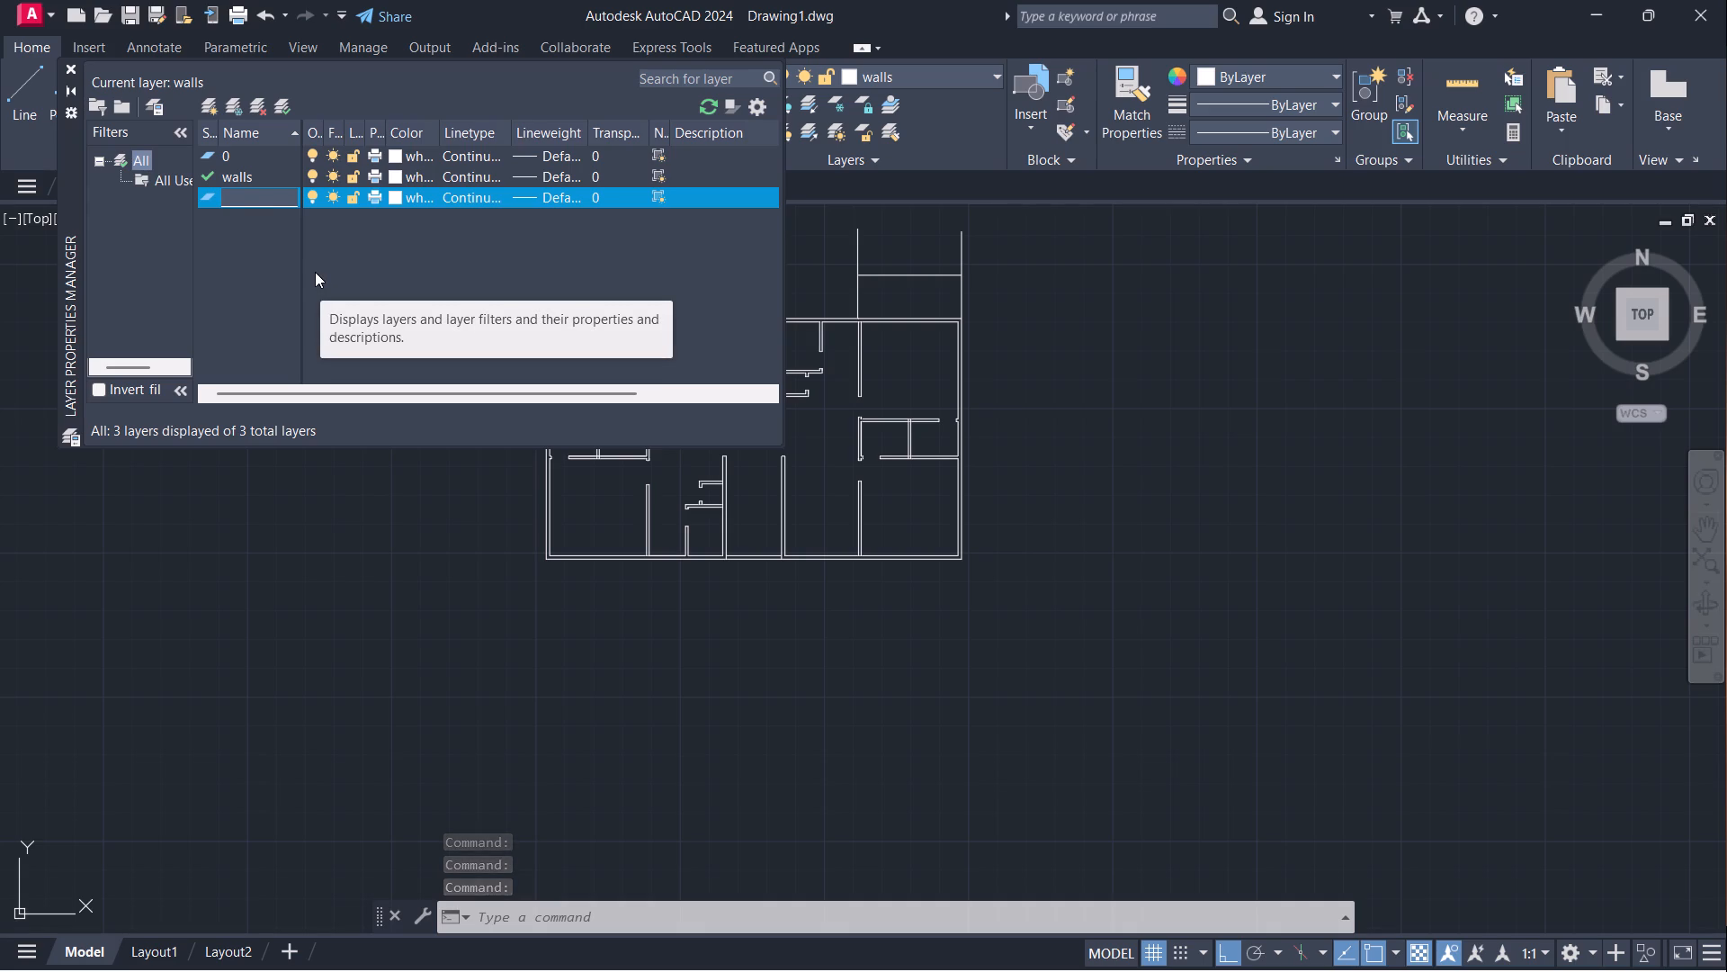
{"action": "type", "text": "doors"}
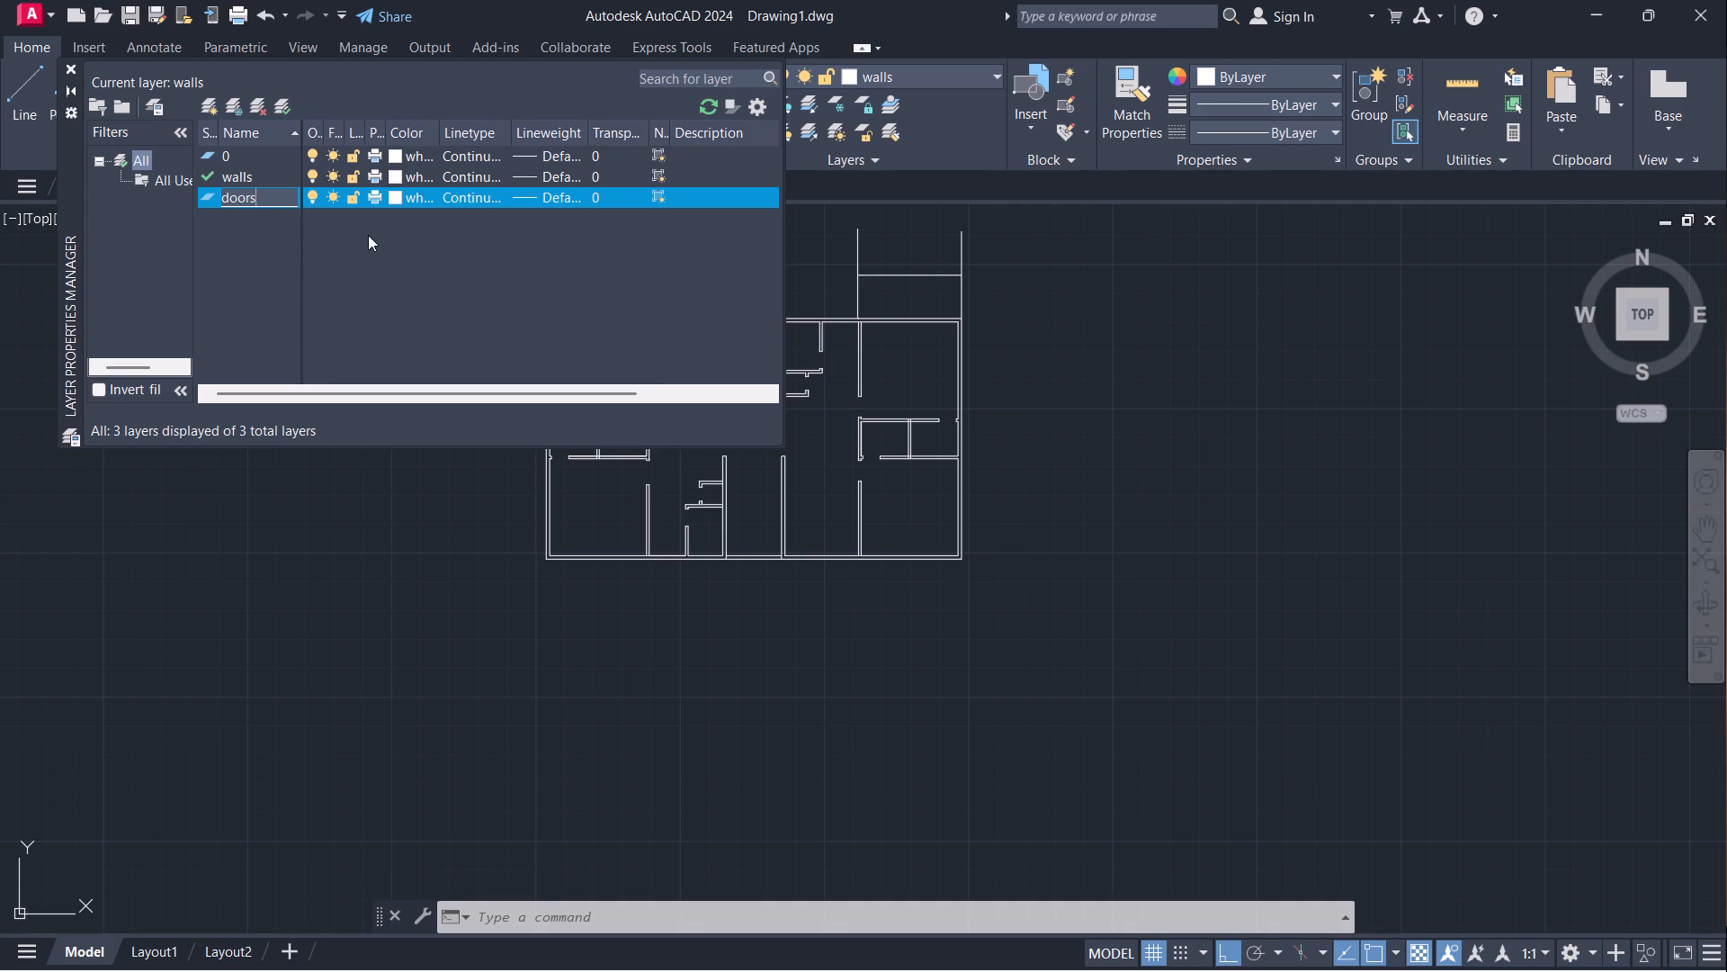
{"action": "left_click", "coordinate": [389, 199]}
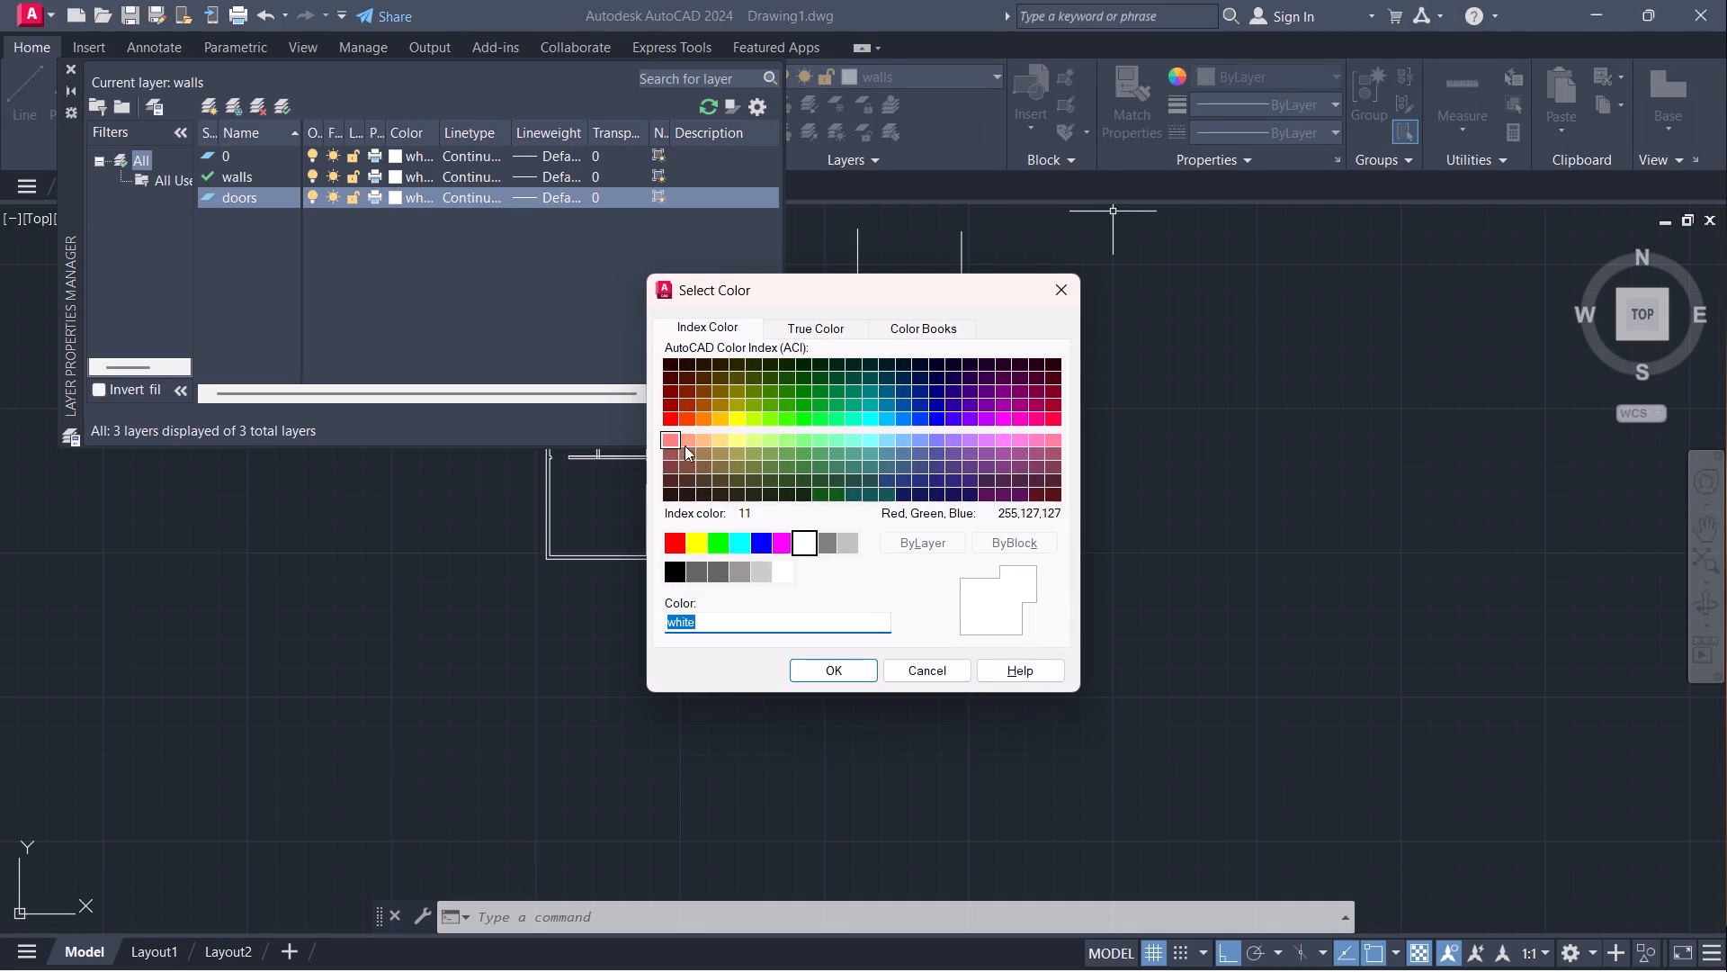
{"action": "left_click", "coordinate": [761, 543]}
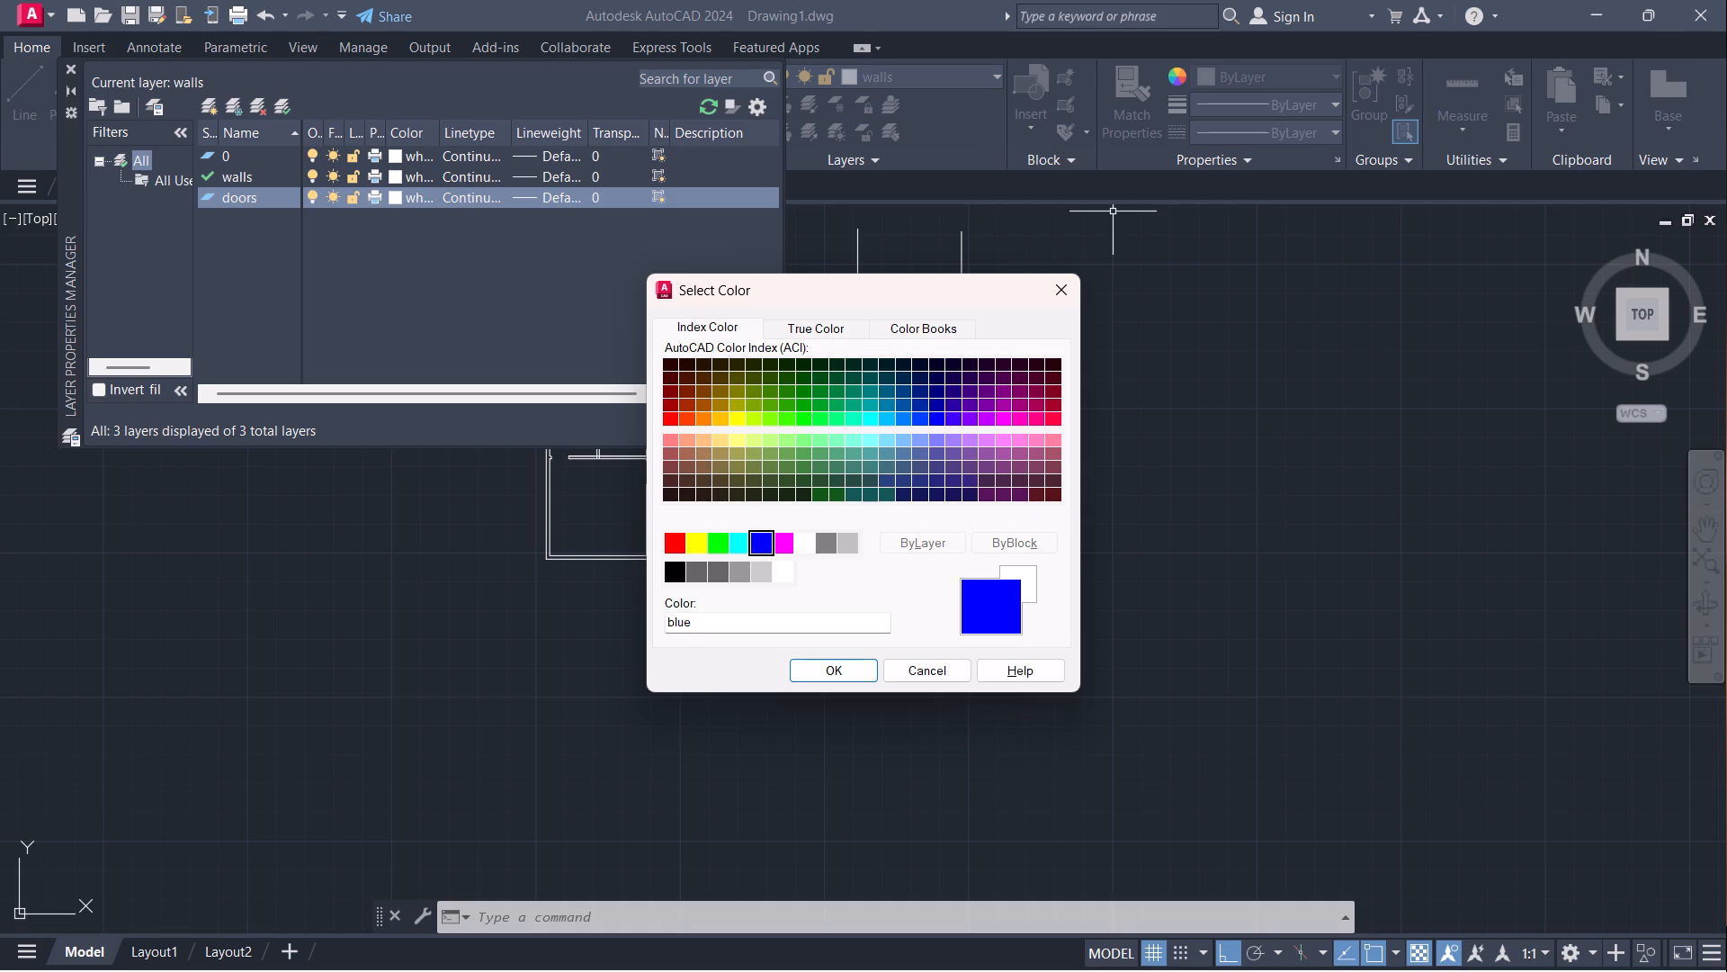
{"action": "left_click", "coordinate": [825, 672]}
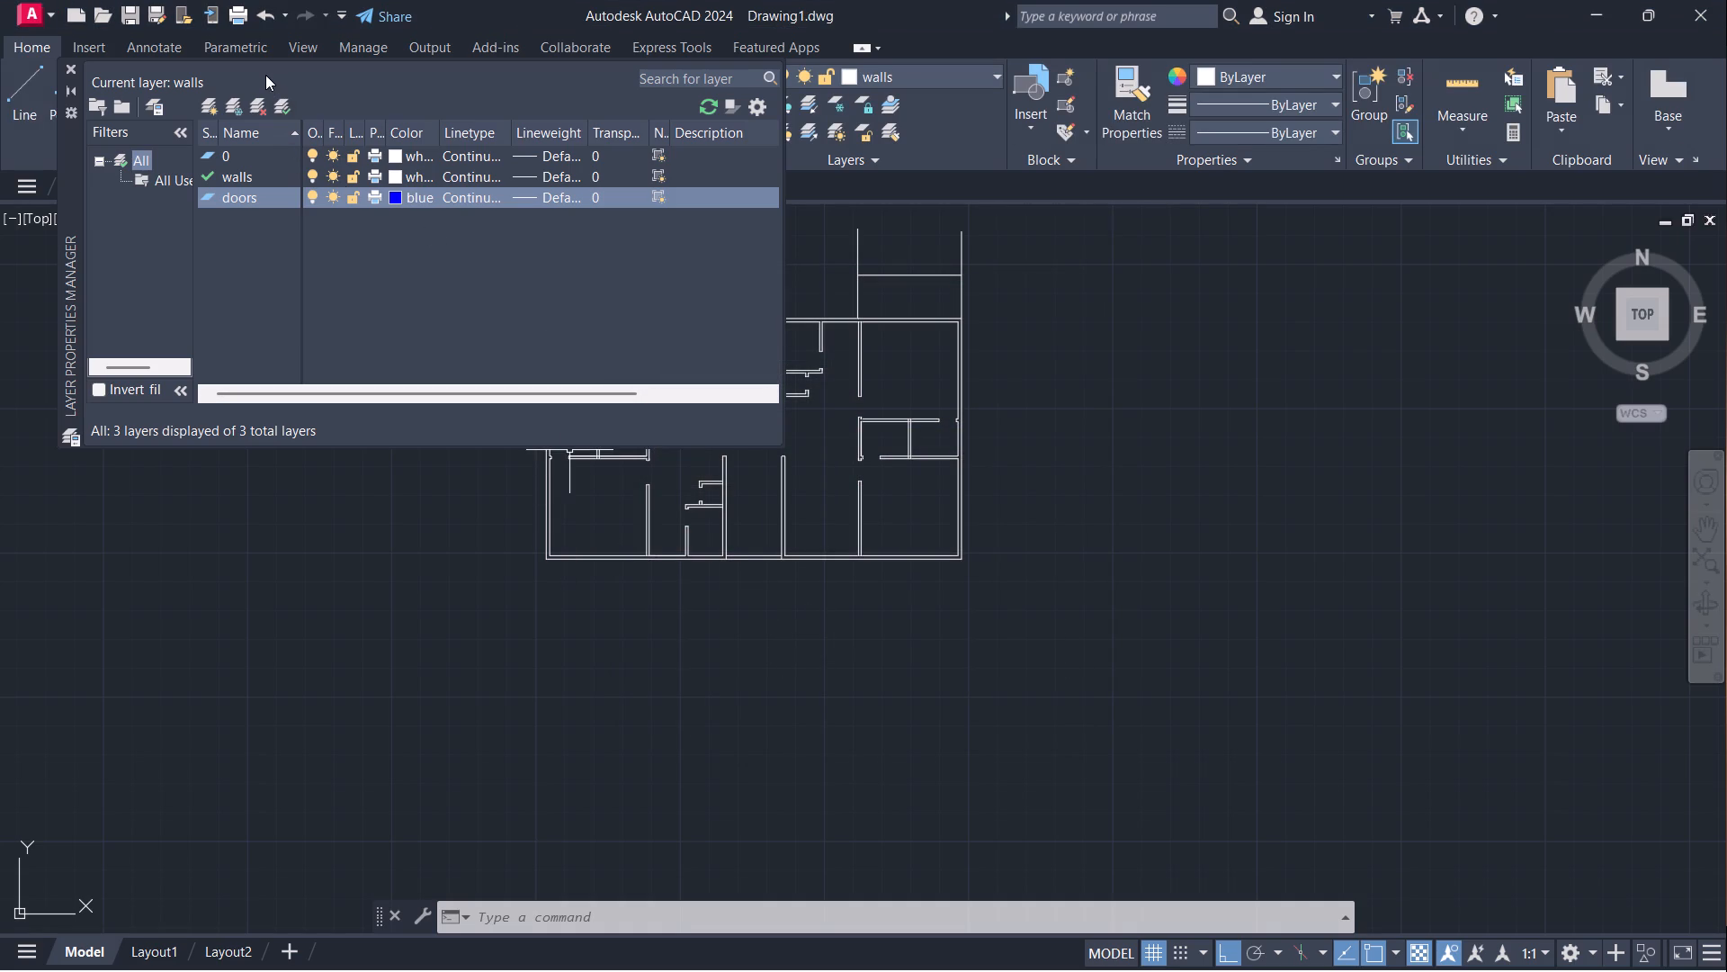
{"action": "left_click", "coordinate": [283, 103]}
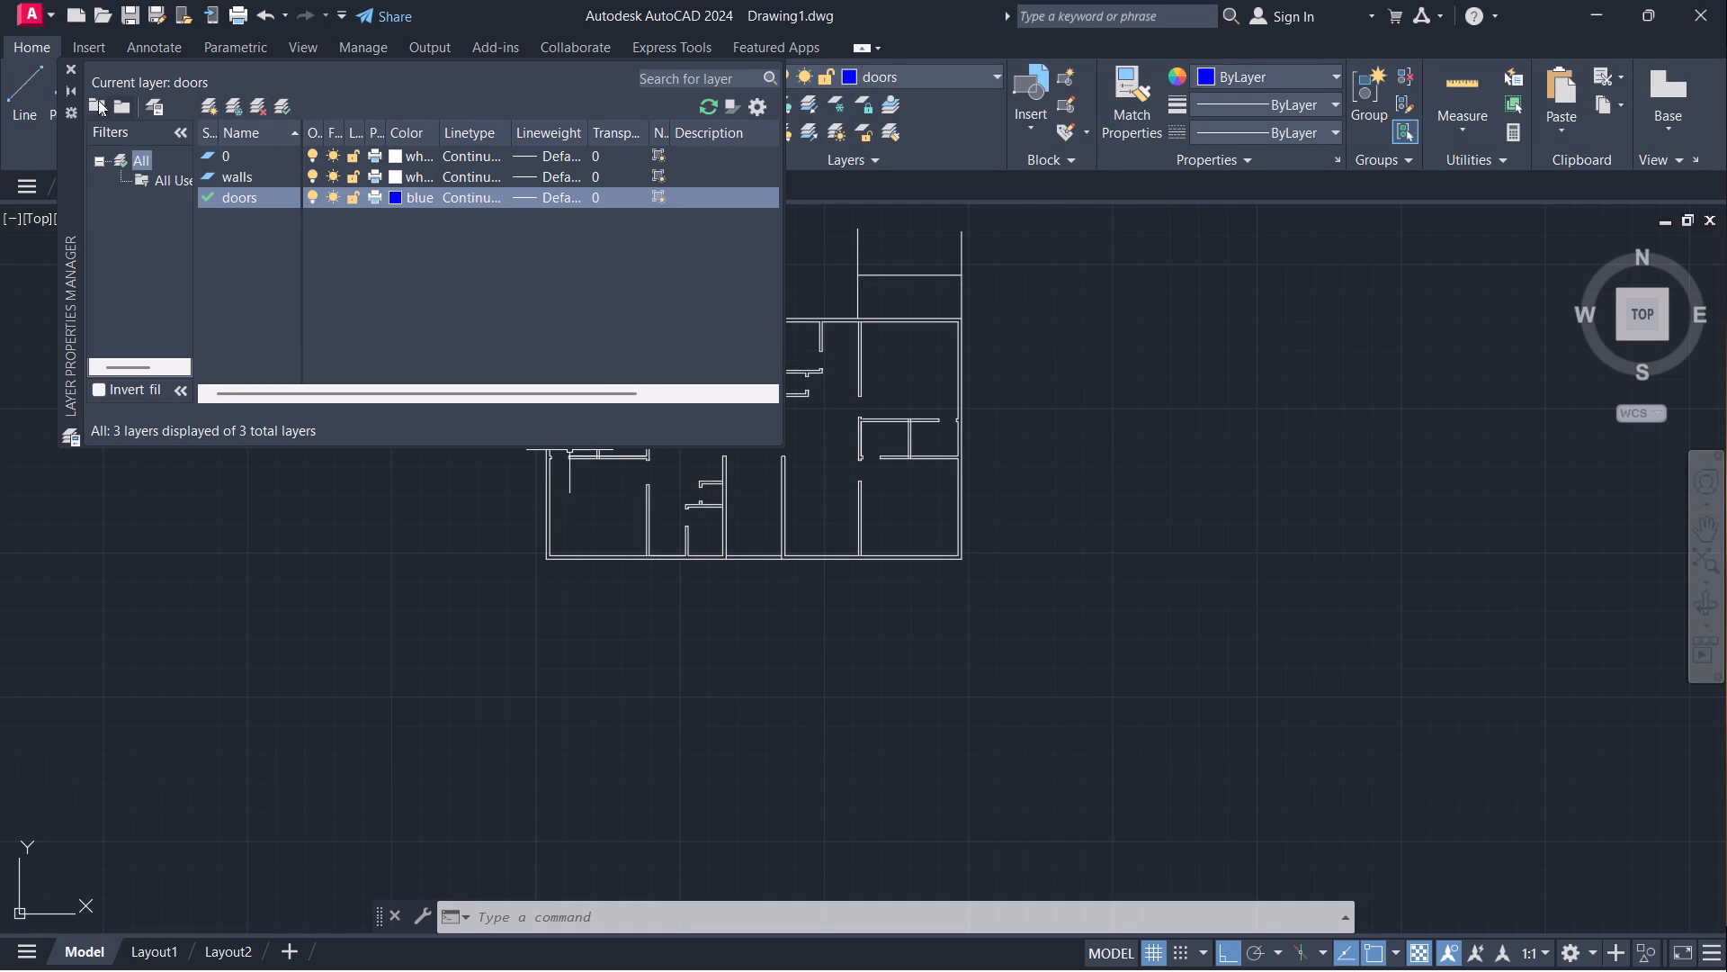
{"action": "left_click", "coordinate": [70, 66]}
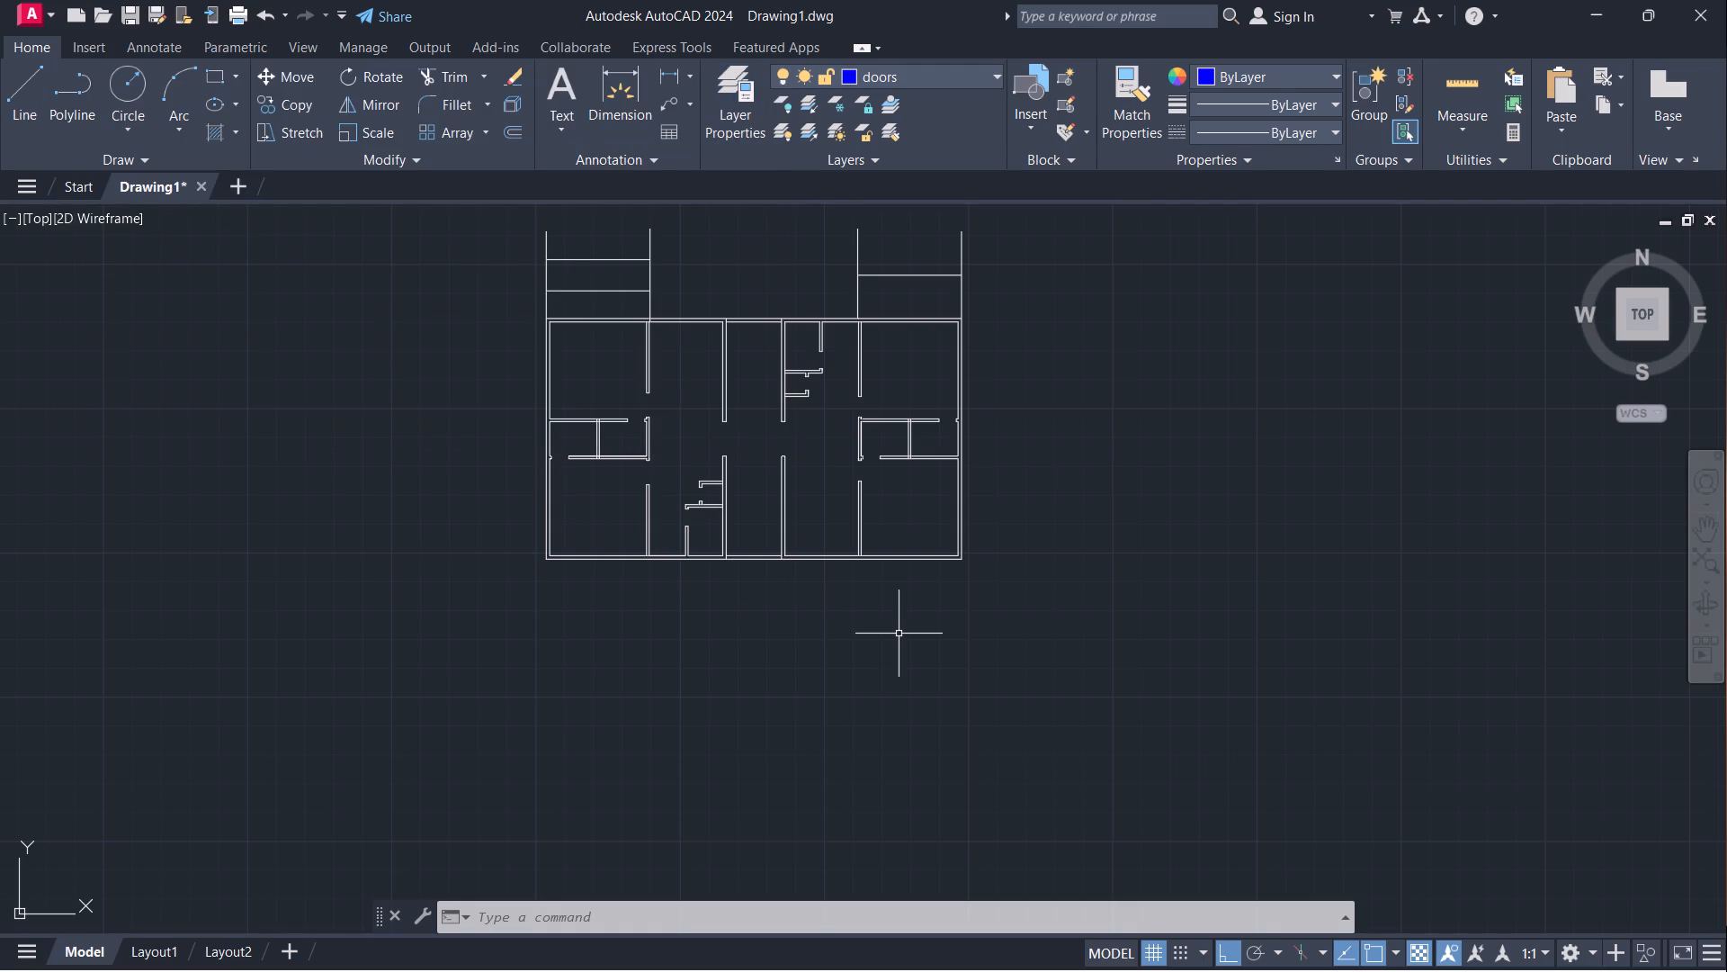
Insert the recently used dynamic Door block with the angled leaf in the empty space to the right of the floor plan.
{"action": "key", "text": "i"}
{"action": "key", "text": "Return"}
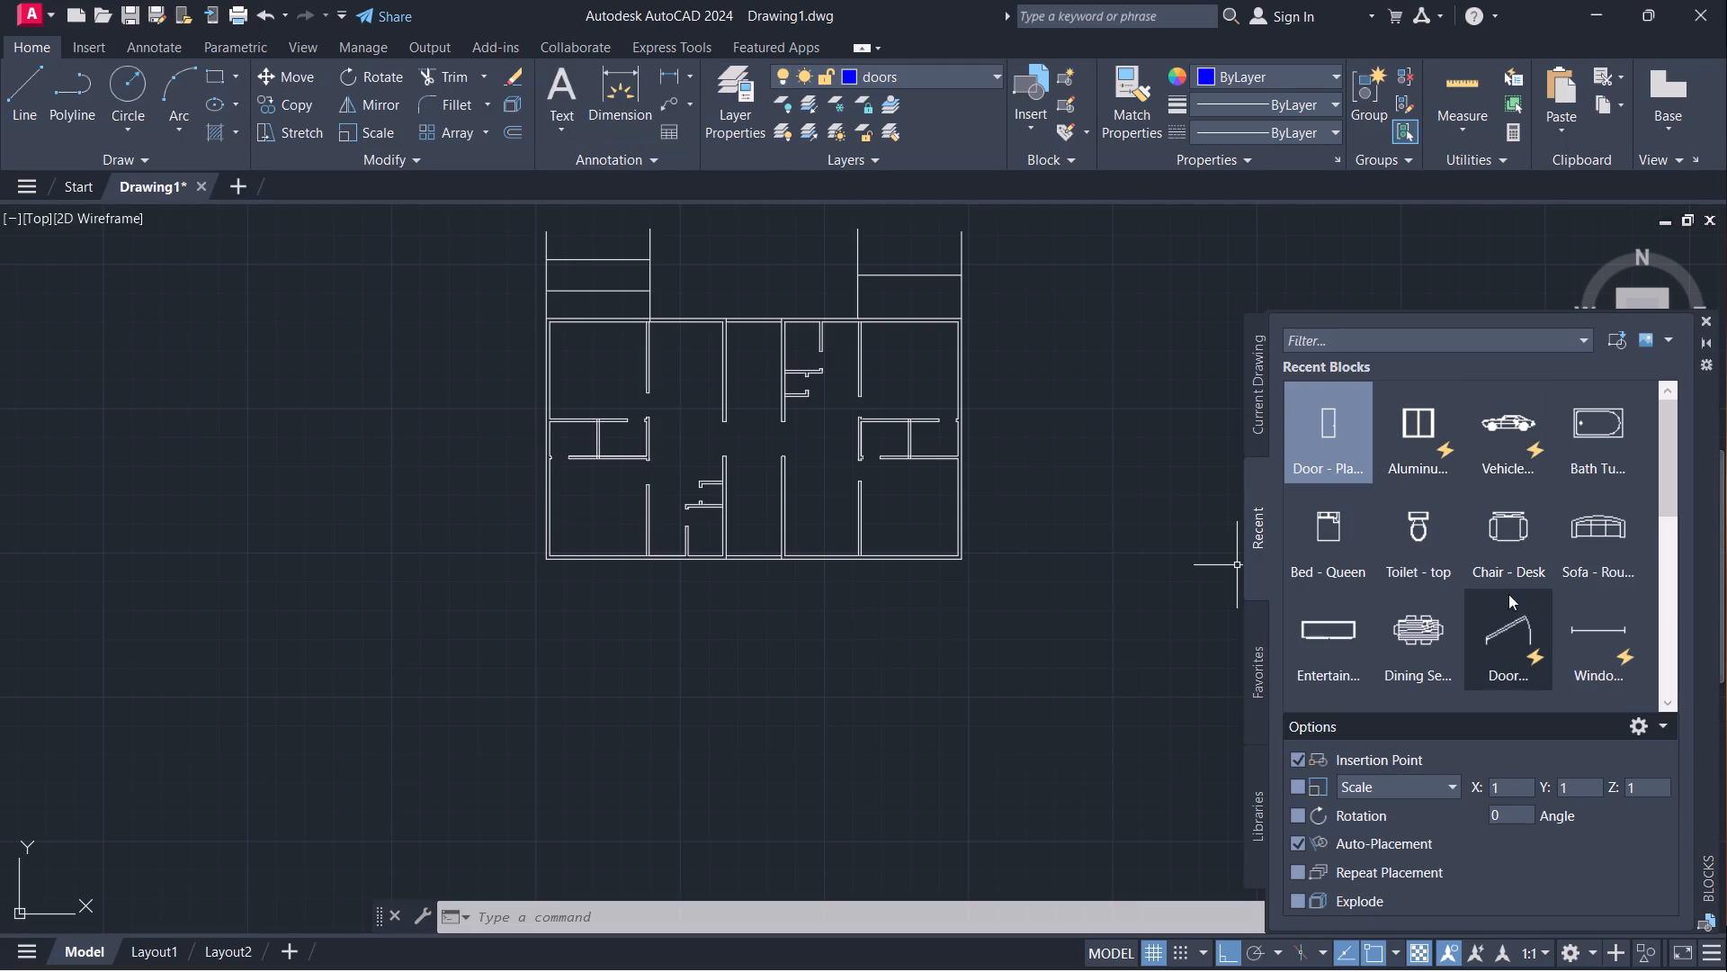
{"action": "left_click", "coordinate": [1499, 624]}
{"action": "left_click", "coordinate": [1069, 439]}
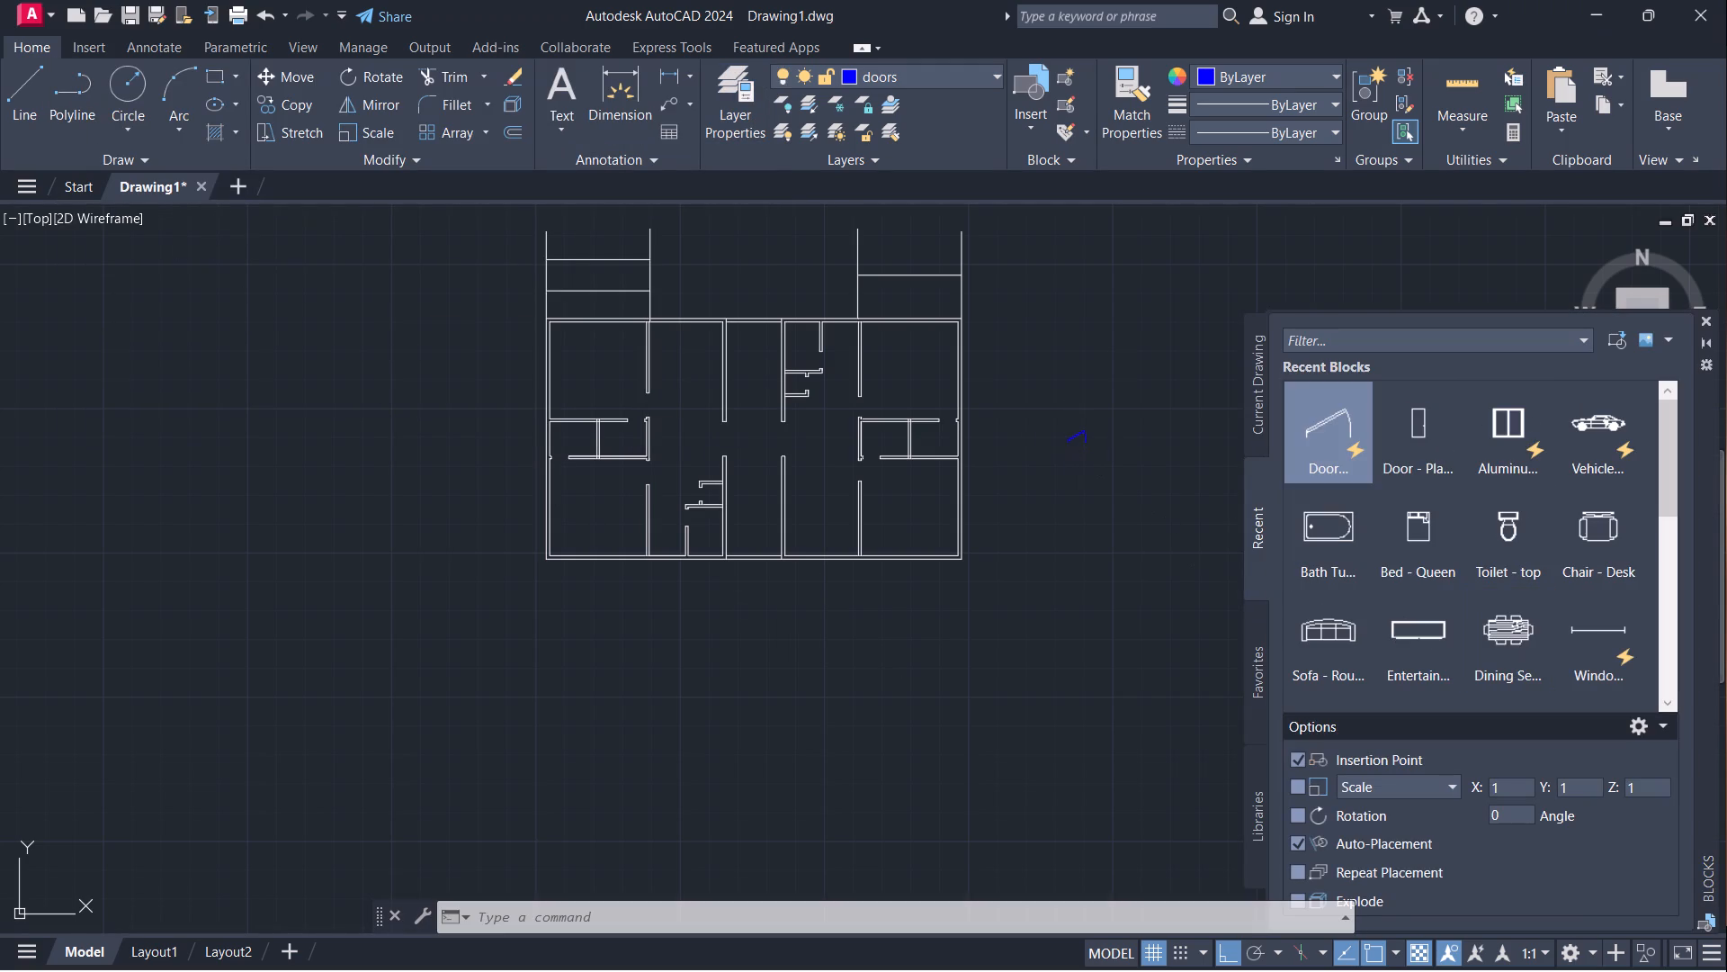
{"action": "left_click", "coordinate": [1706, 324]}
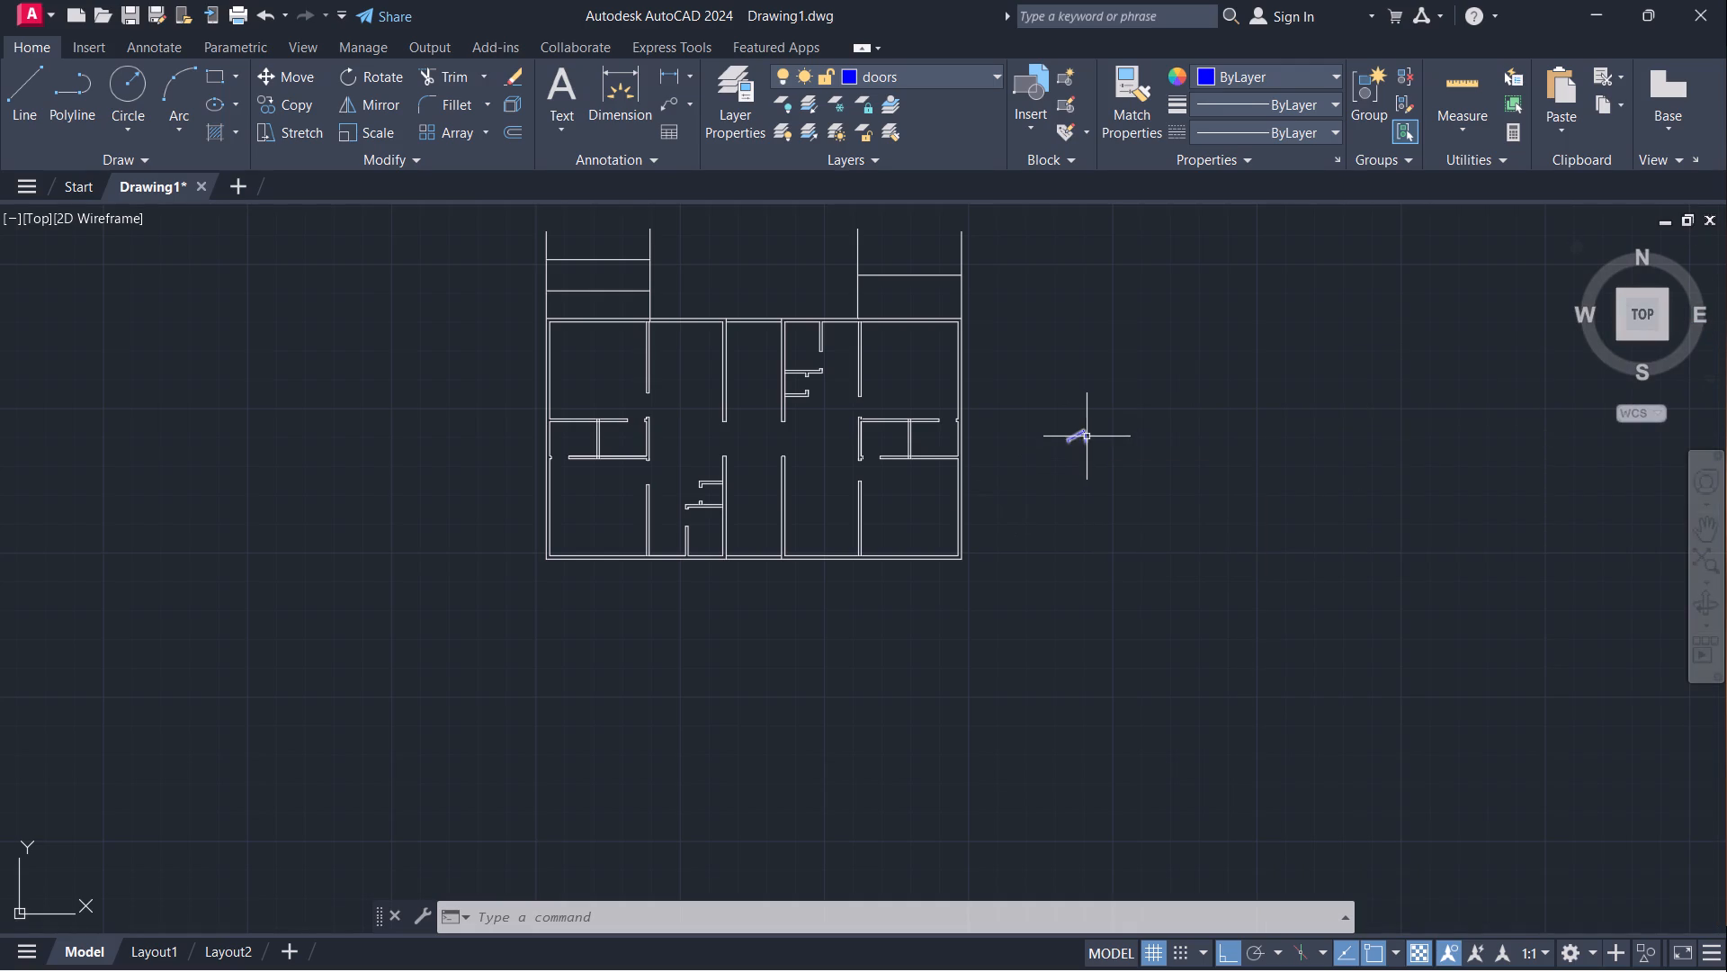
Set the inserted door block's opening angle to Open 90º.
{"action": "left_click", "coordinate": [1082, 433]}
{"action": "scroll", "coordinate": [1075, 433], "scroll_direction": "up", "scroll_amount": 4}
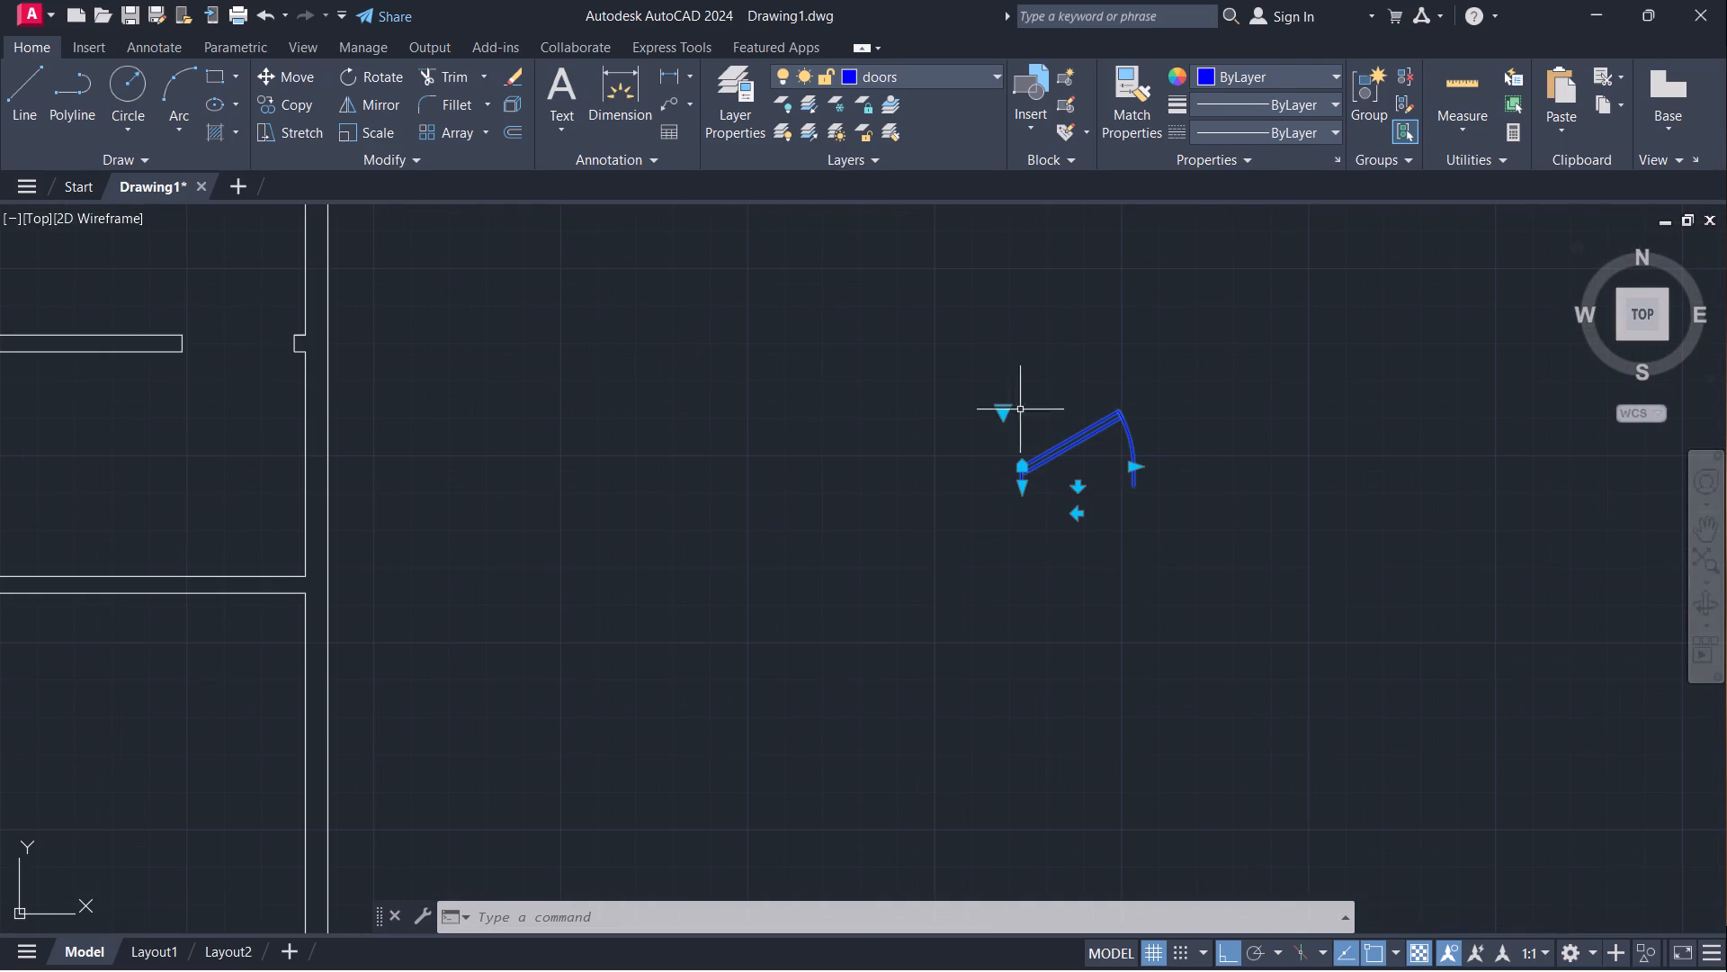
{"action": "left_click", "coordinate": [1004, 414]}
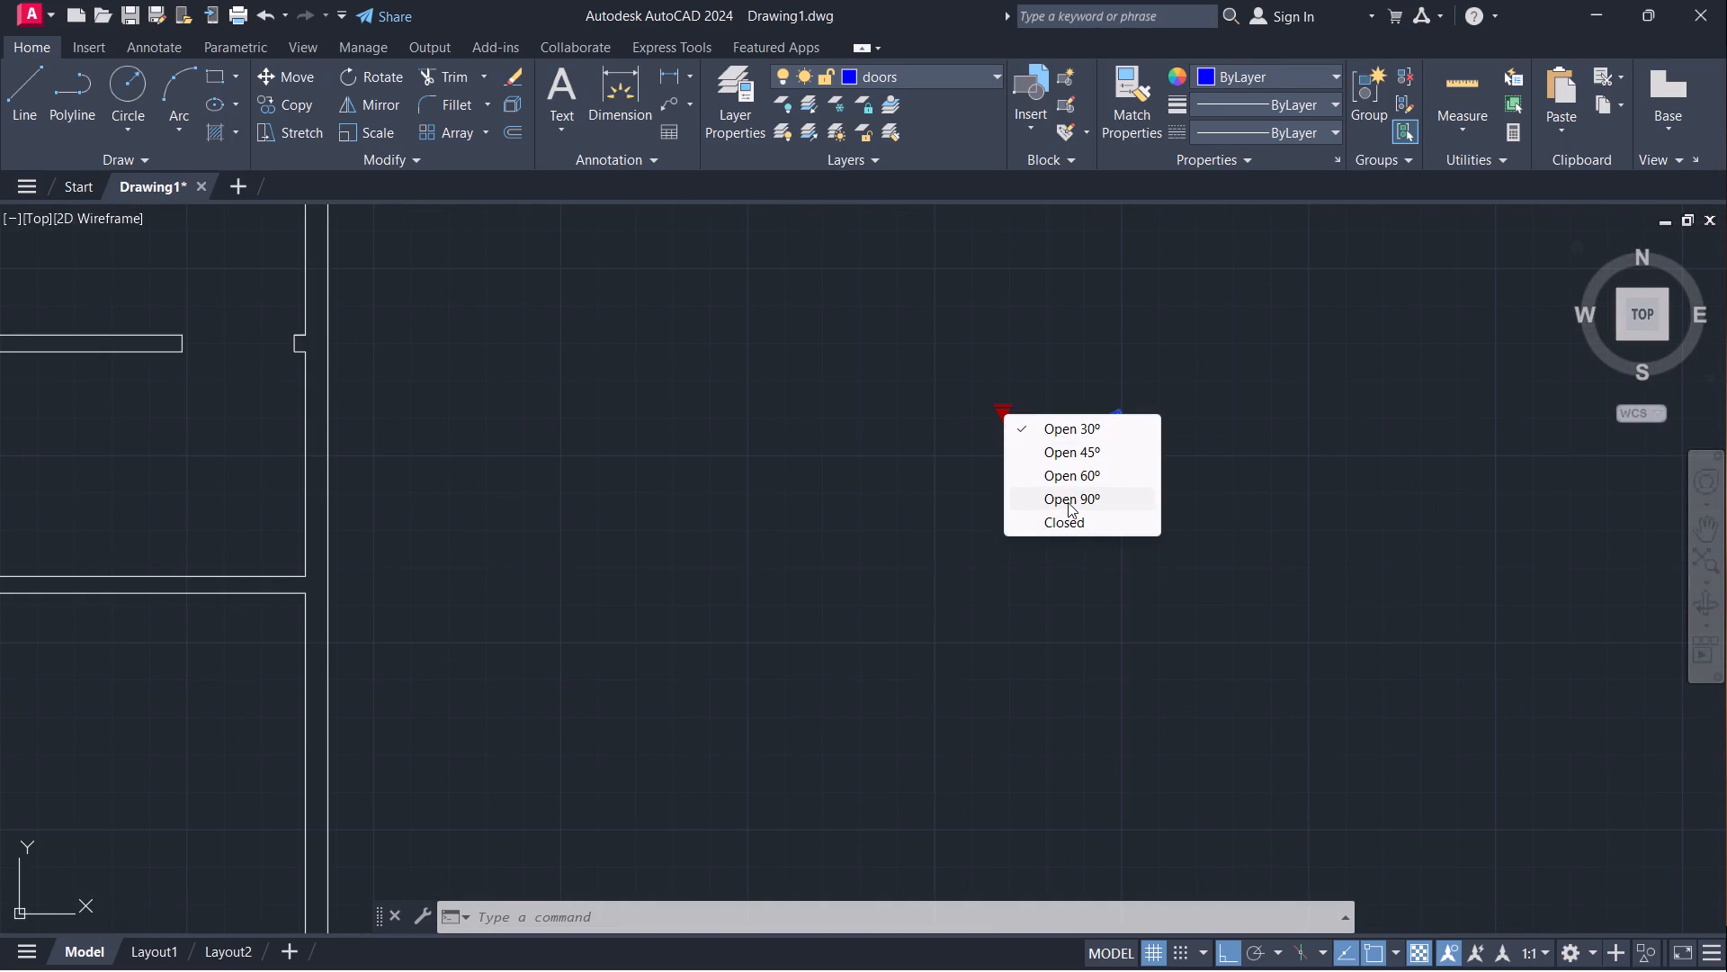
{"action": "left_click", "coordinate": [1068, 501]}
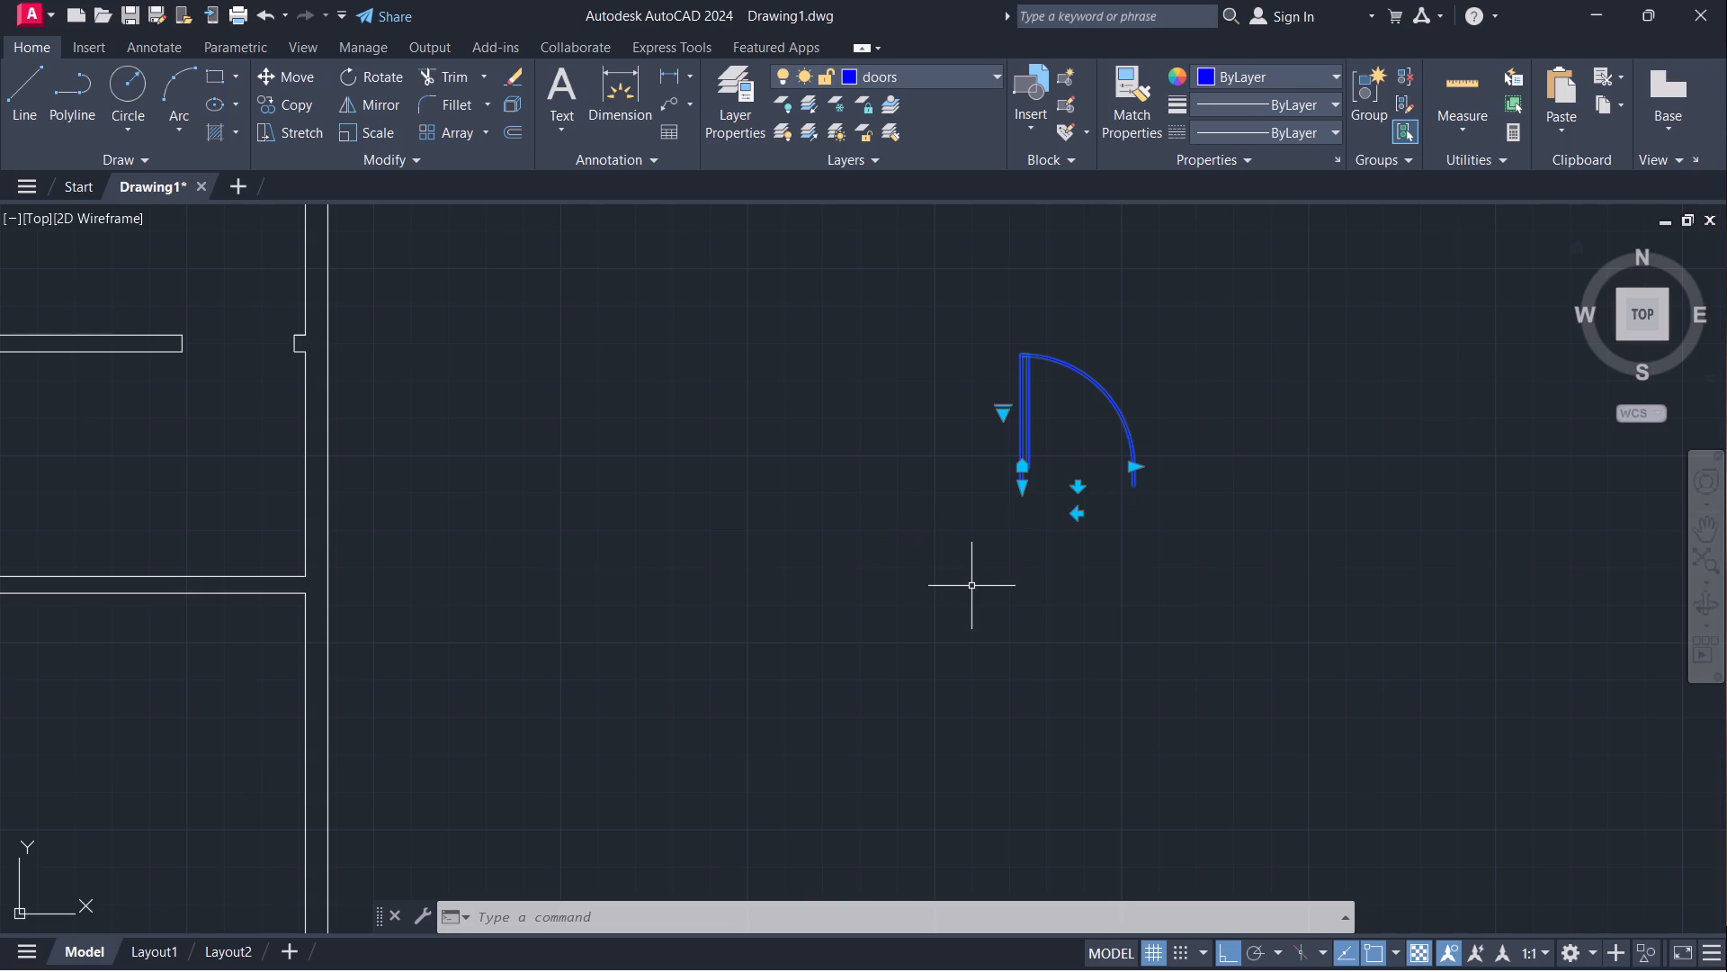
{"action": "key", "text": "Escape"}
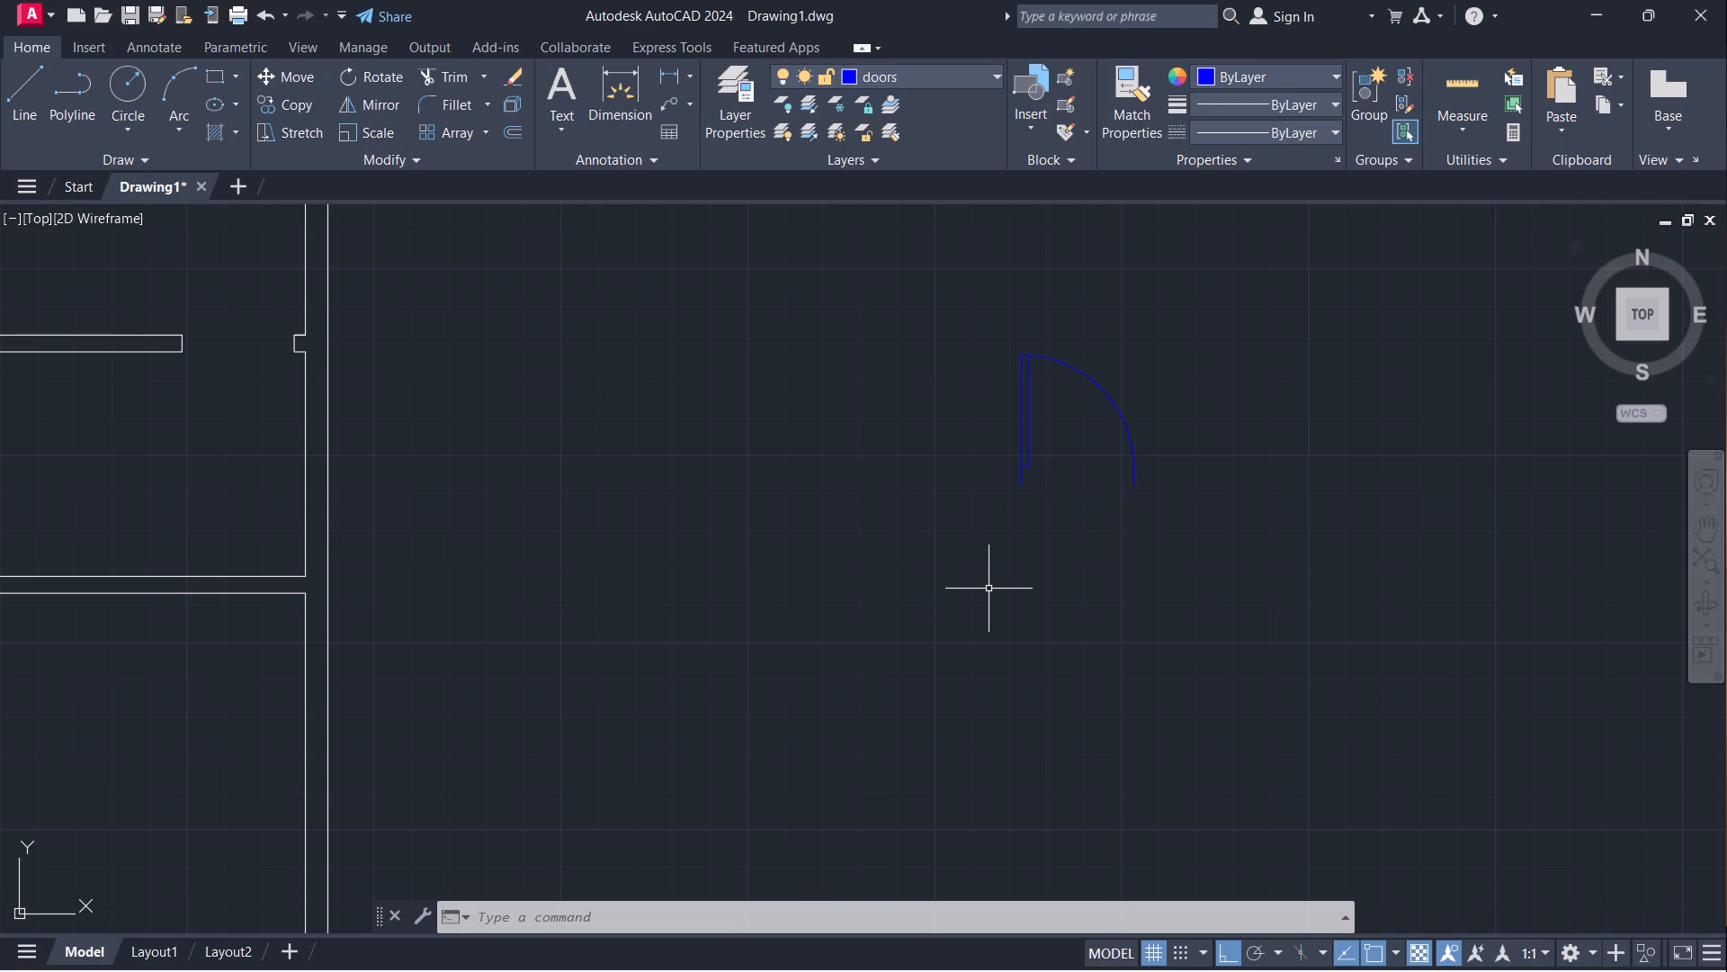
Copy the door block twice with ortho off, once toward the floor plan and once below and to the right of the original.
{"action": "scroll", "coordinate": [989, 589], "scroll_direction": "down", "scroll_amount": 1}
{"action": "left_click_drag", "start_coordinate": [946, 334], "coordinate": [981, 396]}
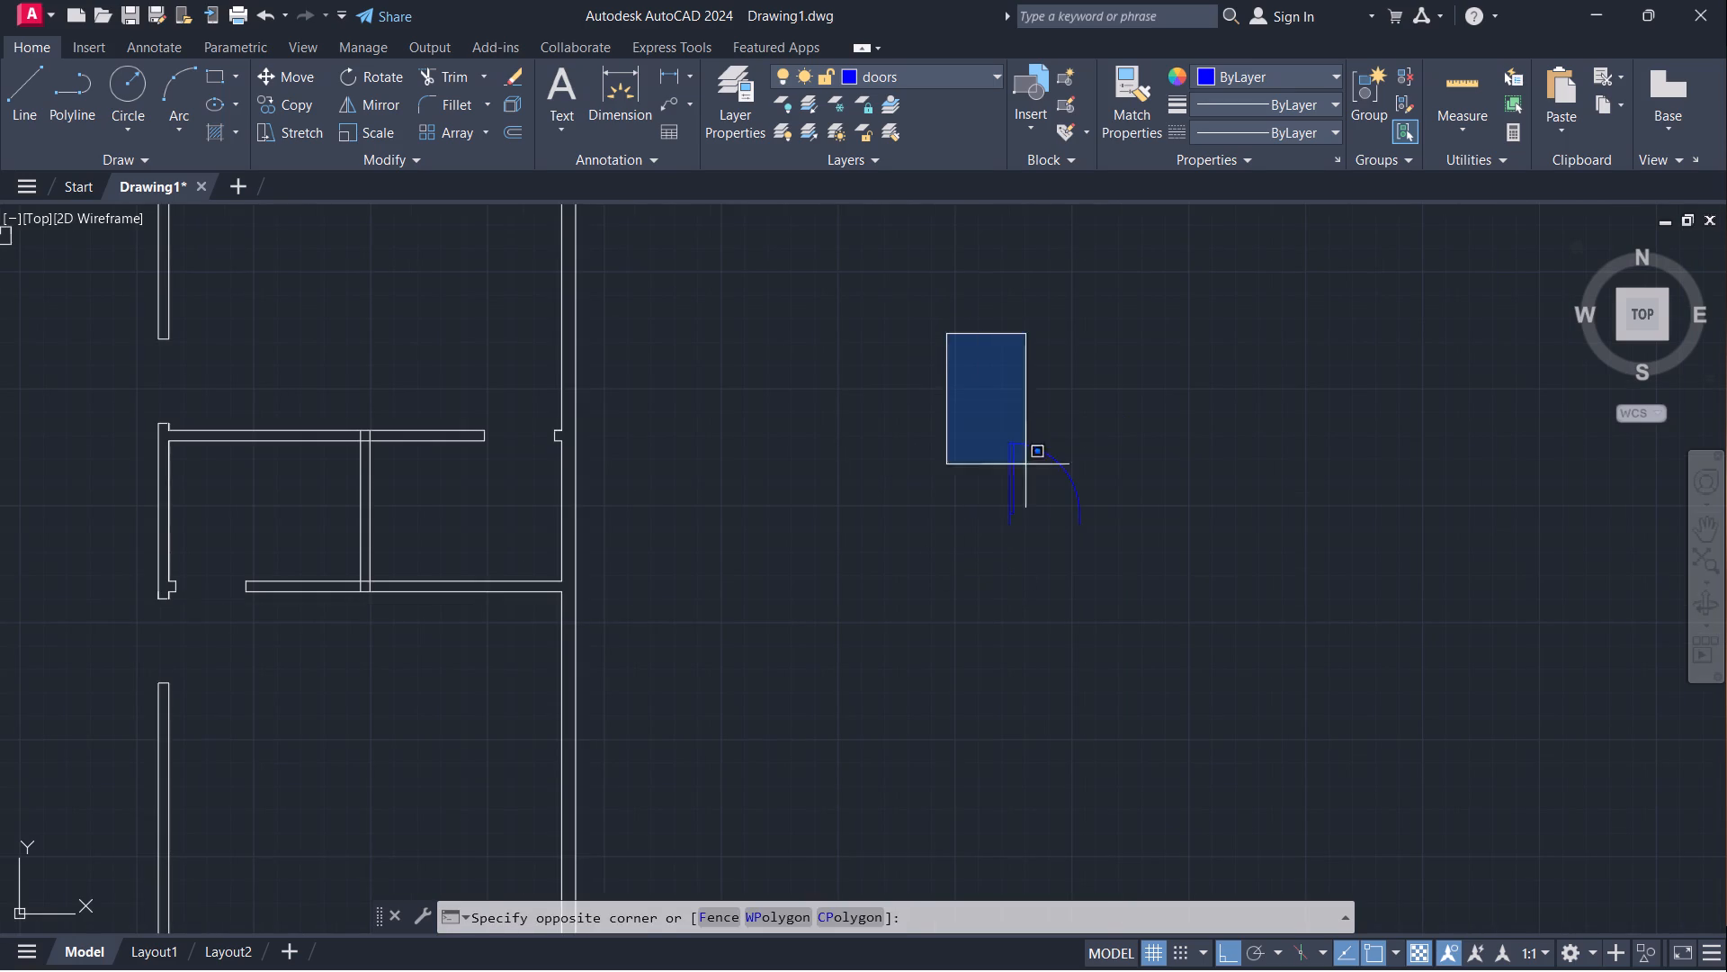
{"action": "left_click", "coordinate": [1123, 605]}
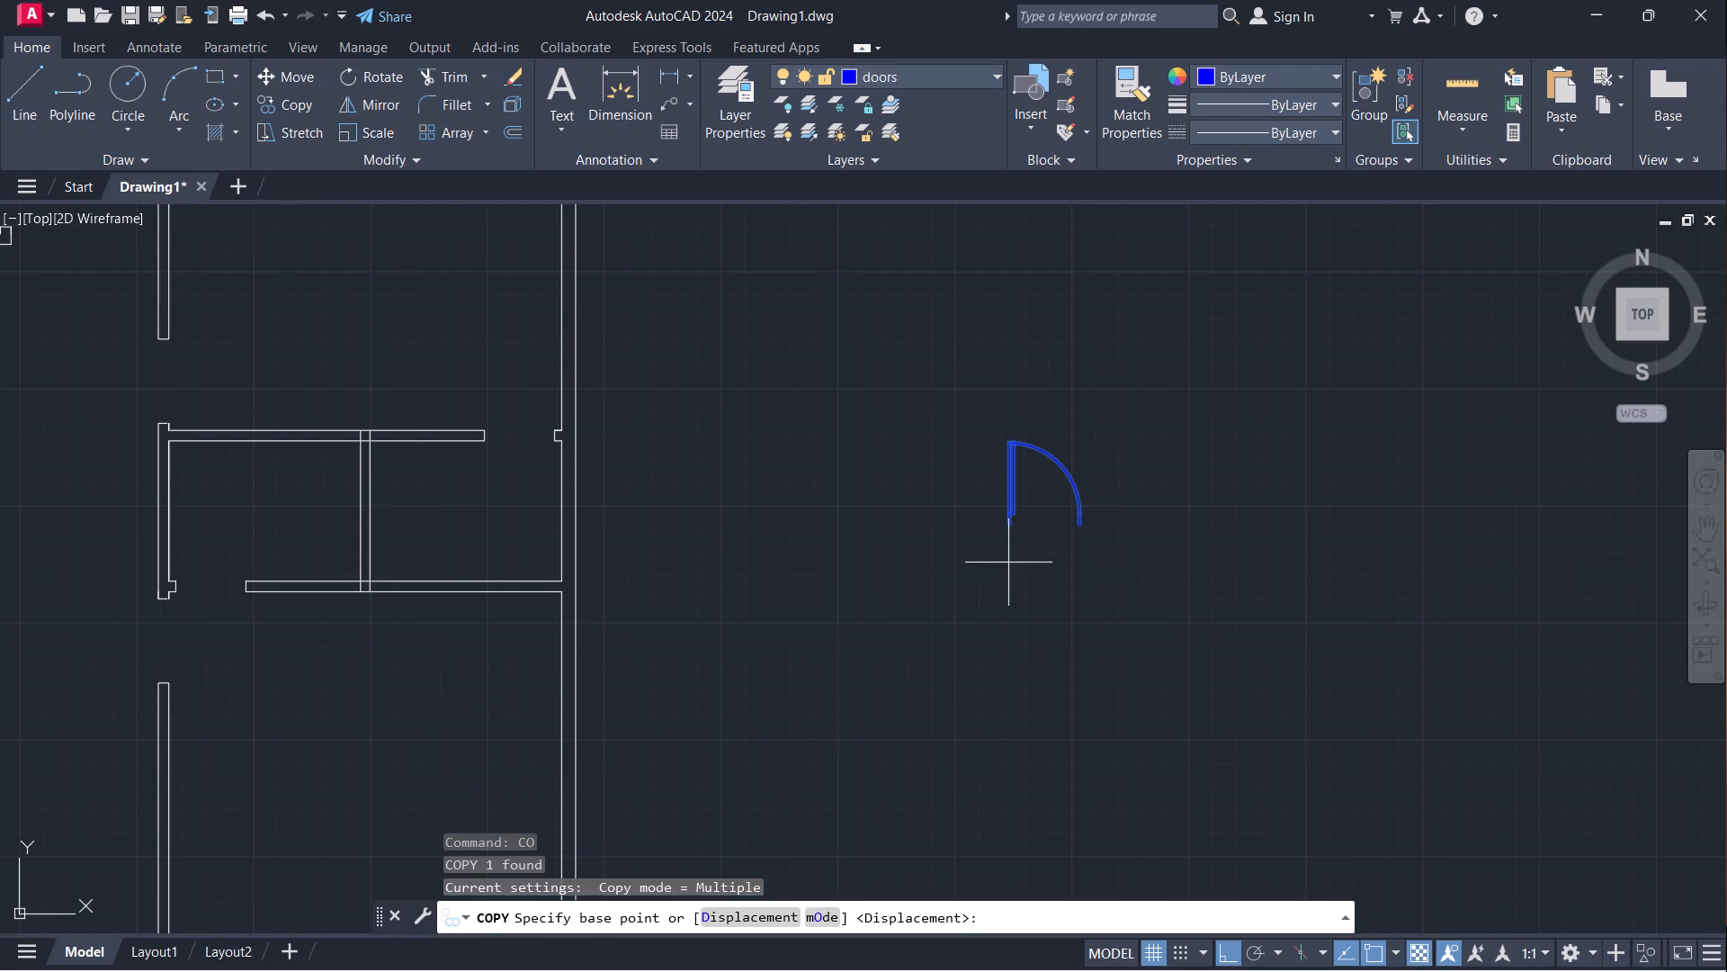
{"action": "left_click", "coordinate": [1015, 533]}
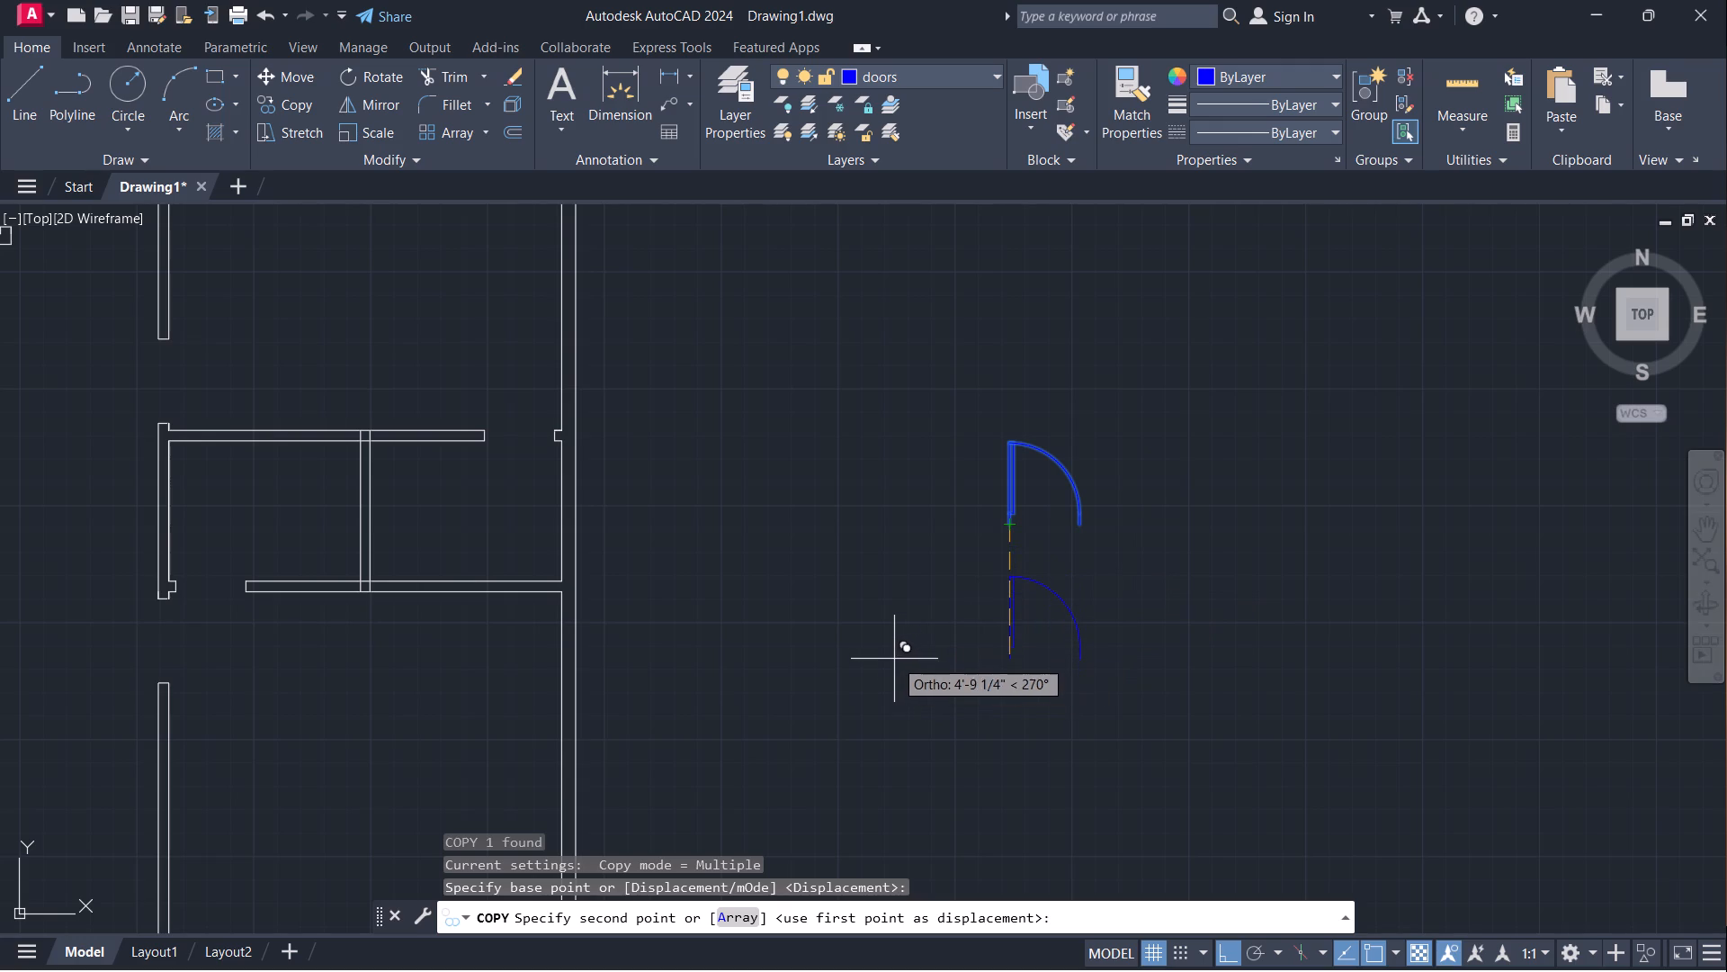
{"action": "key", "text": "F8"}
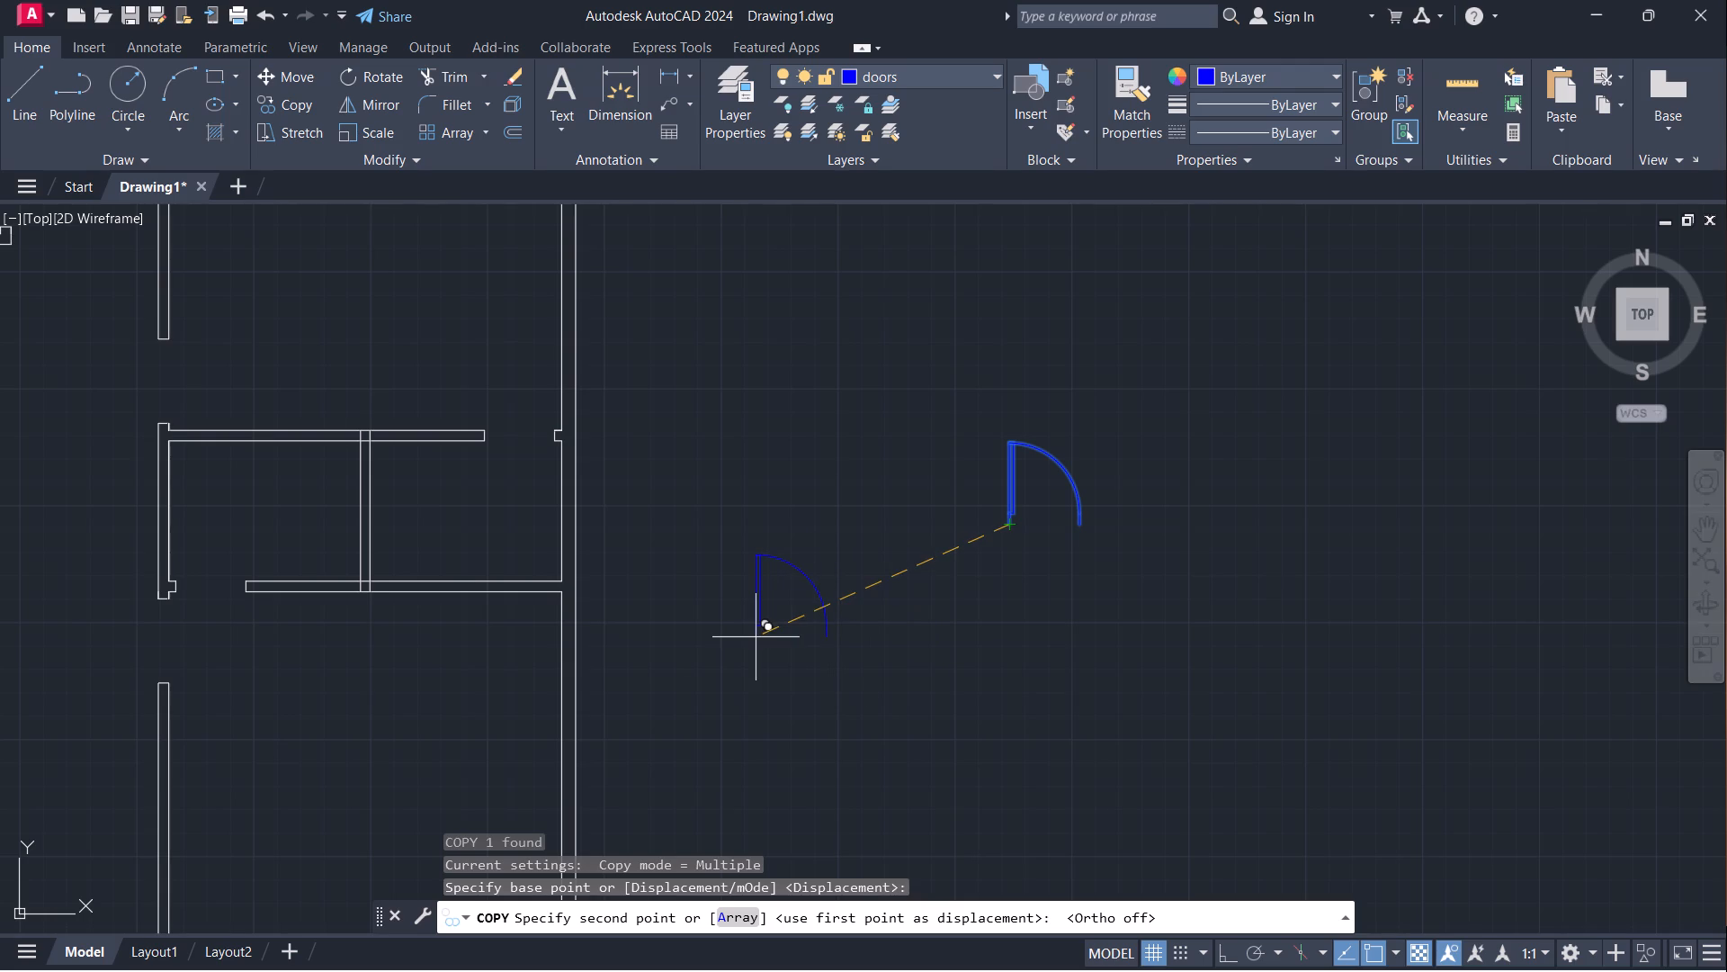
{"action": "left_click", "coordinate": [756, 637]}
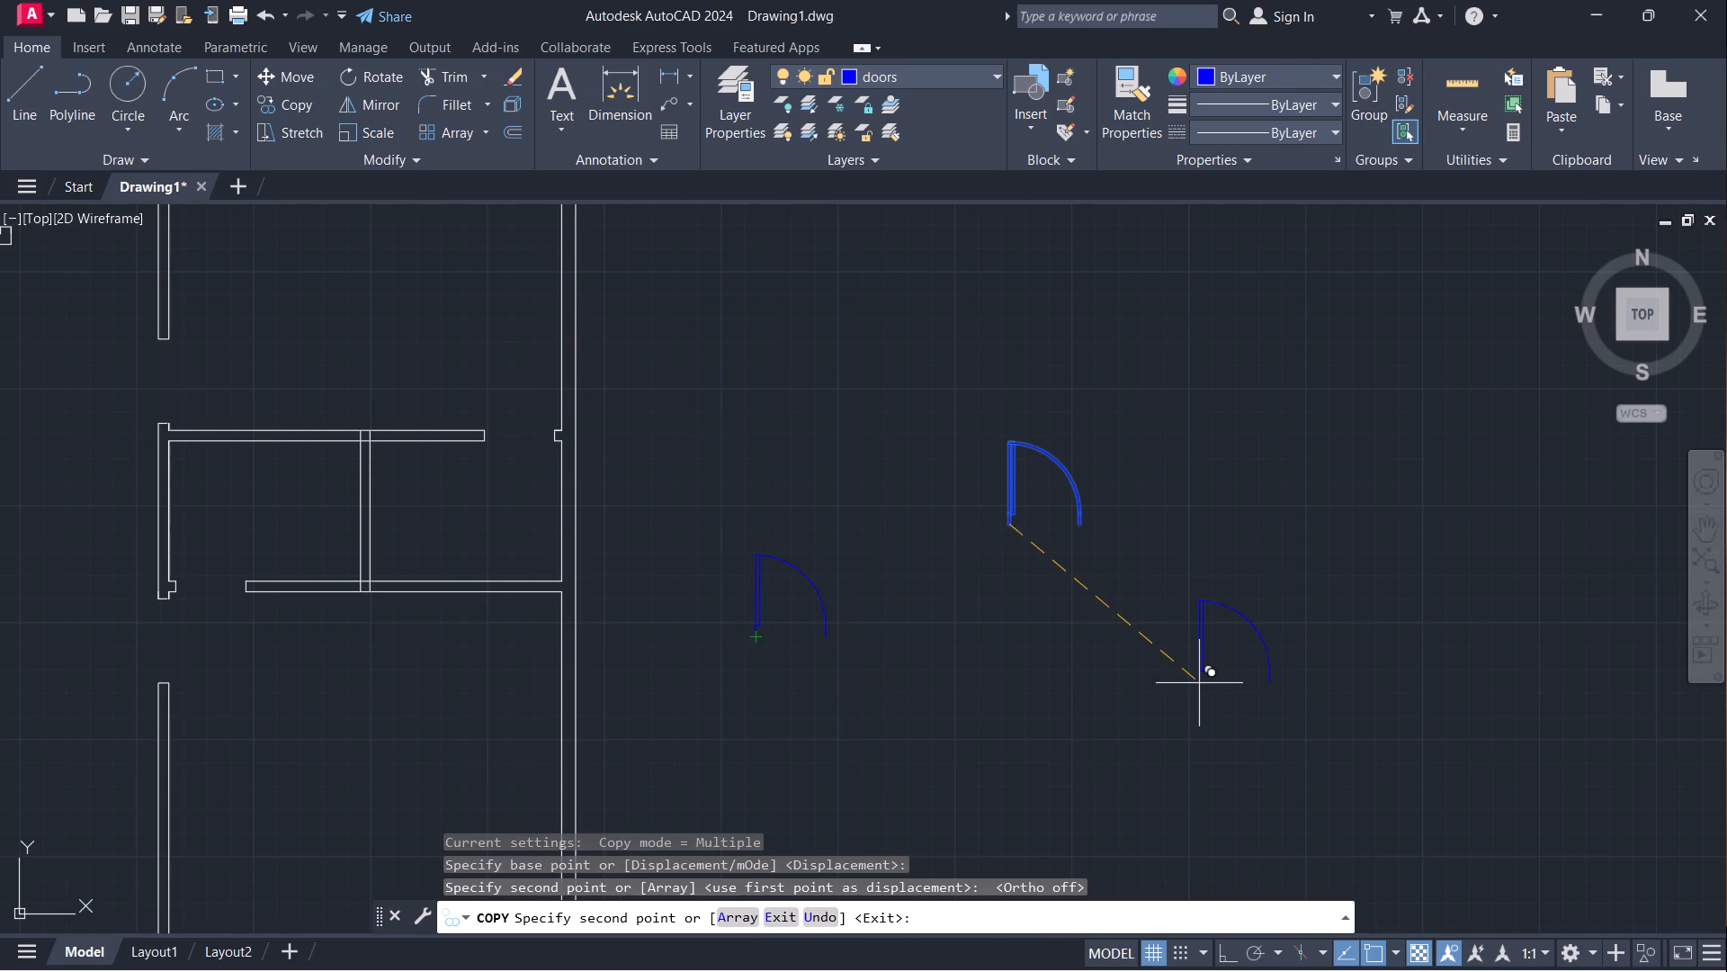
{"action": "left_click", "coordinate": [1199, 683]}
{"action": "key", "text": "Escape"}
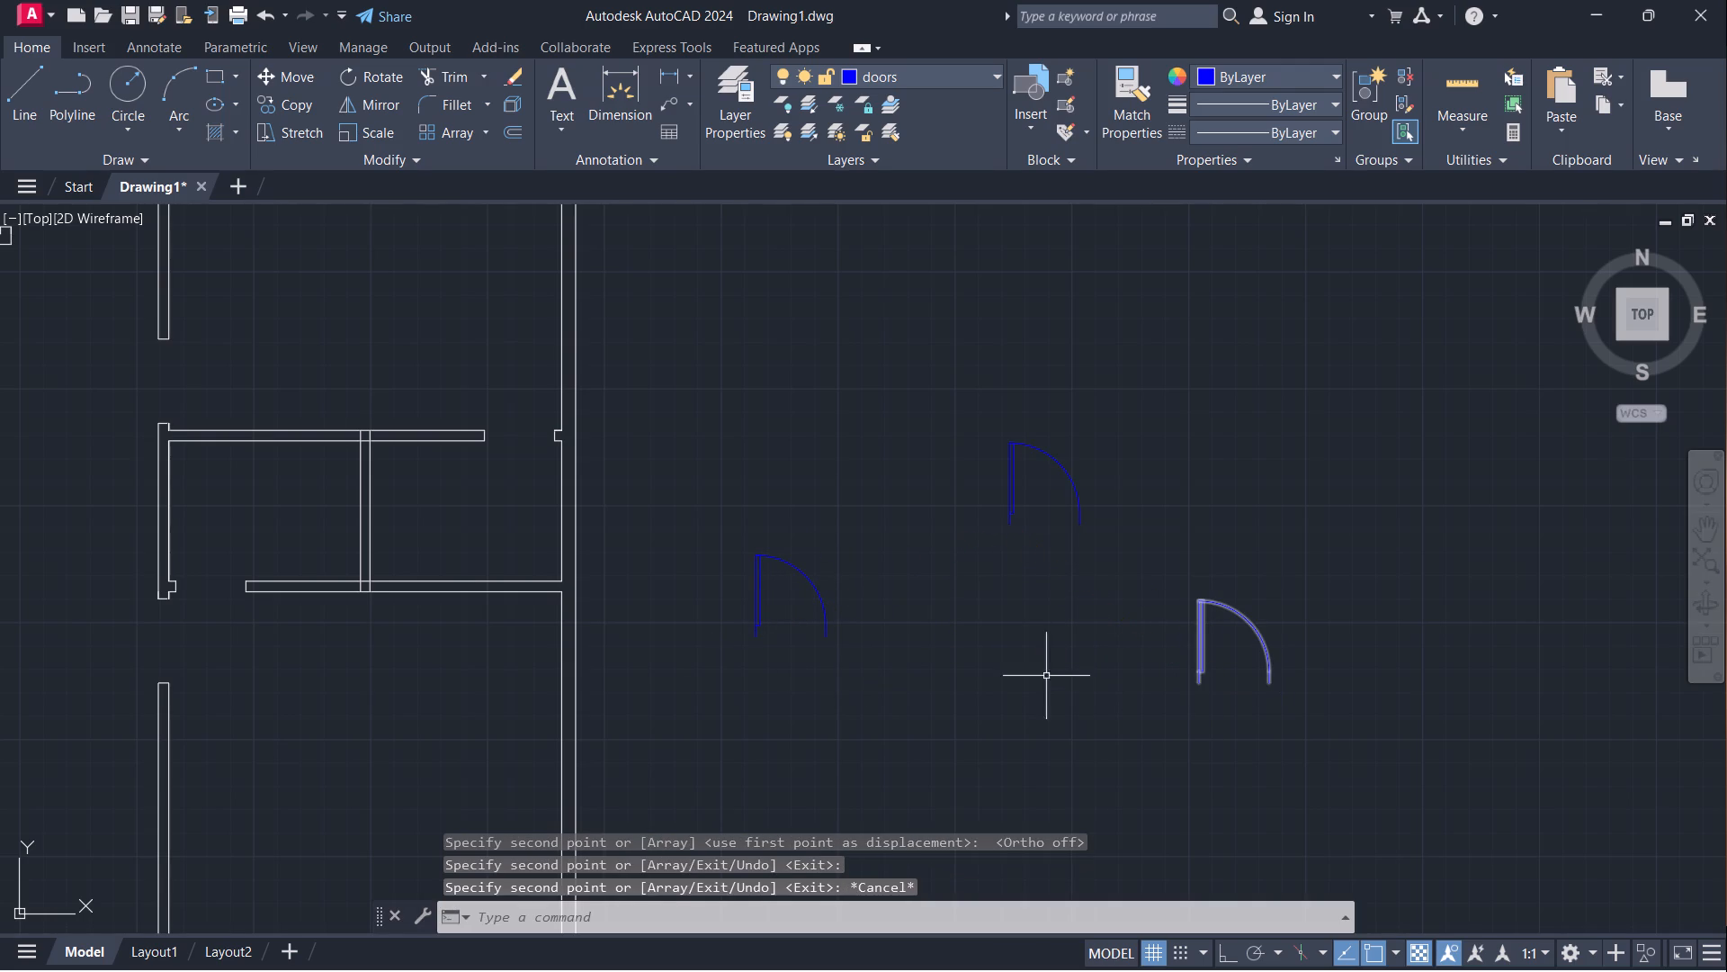
Scale the door copy nearest the floor plan by reference, using its opening width as the reference length and 3' as the new length.
{"action": "left_click", "coordinate": [757, 608]}
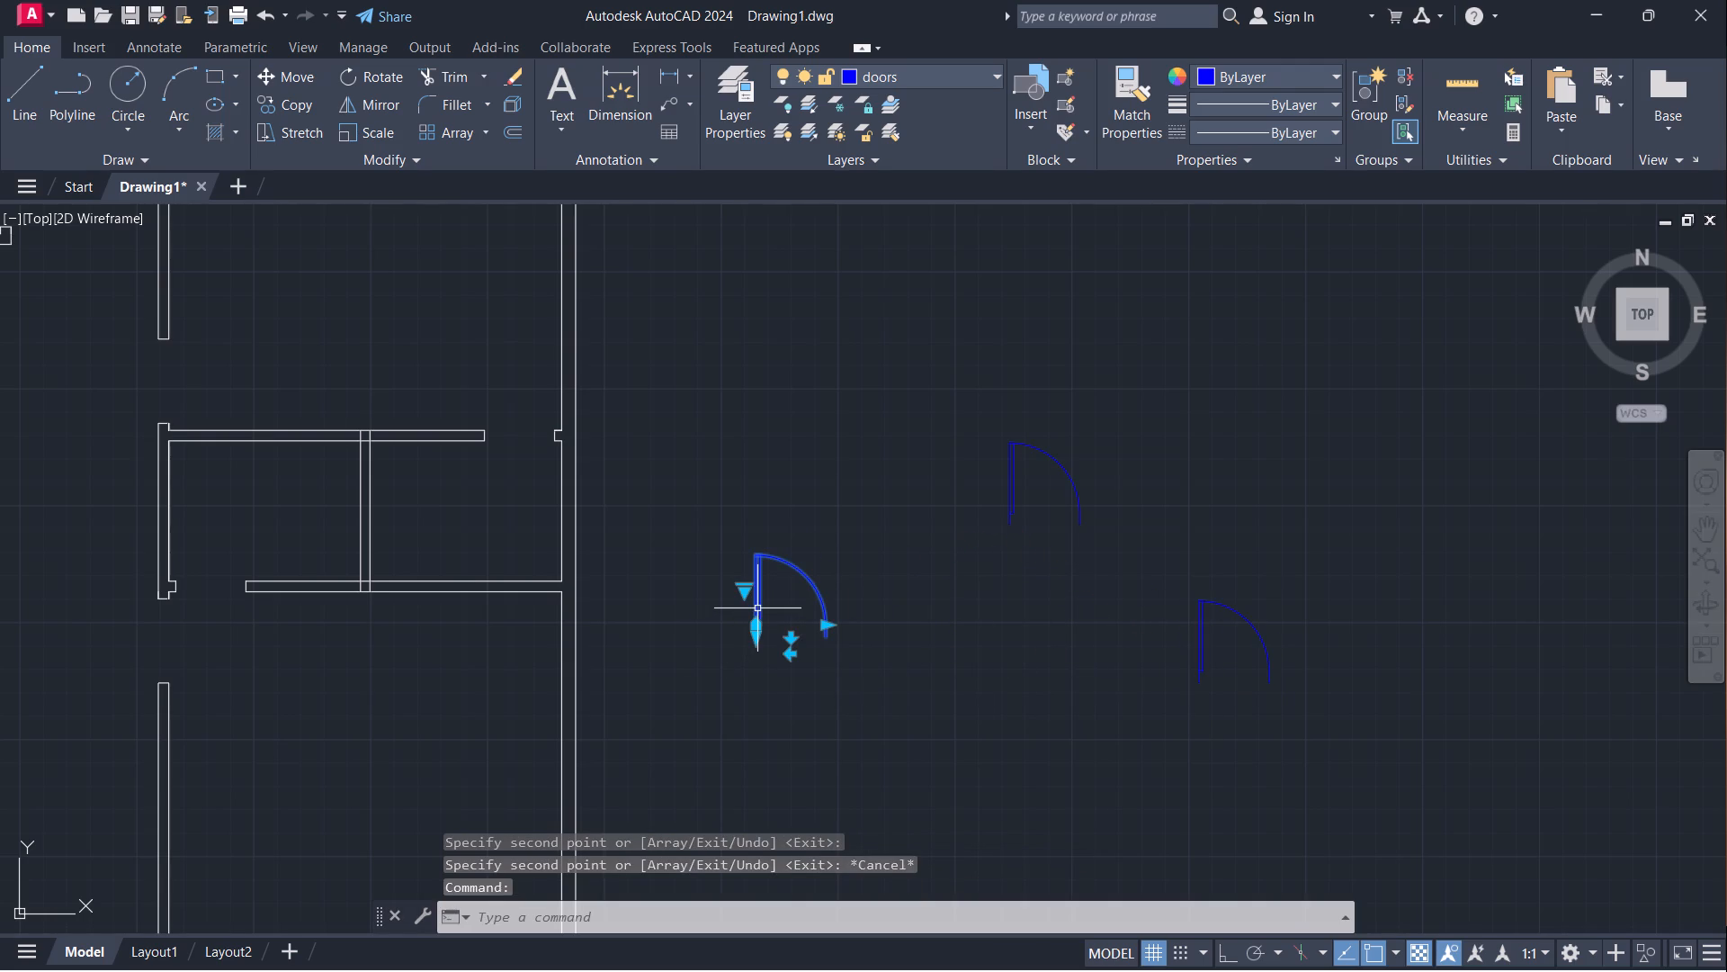
{"action": "key", "text": "s"}
{"action": "key", "text": "c"}
{"action": "key", "text": "Return"}
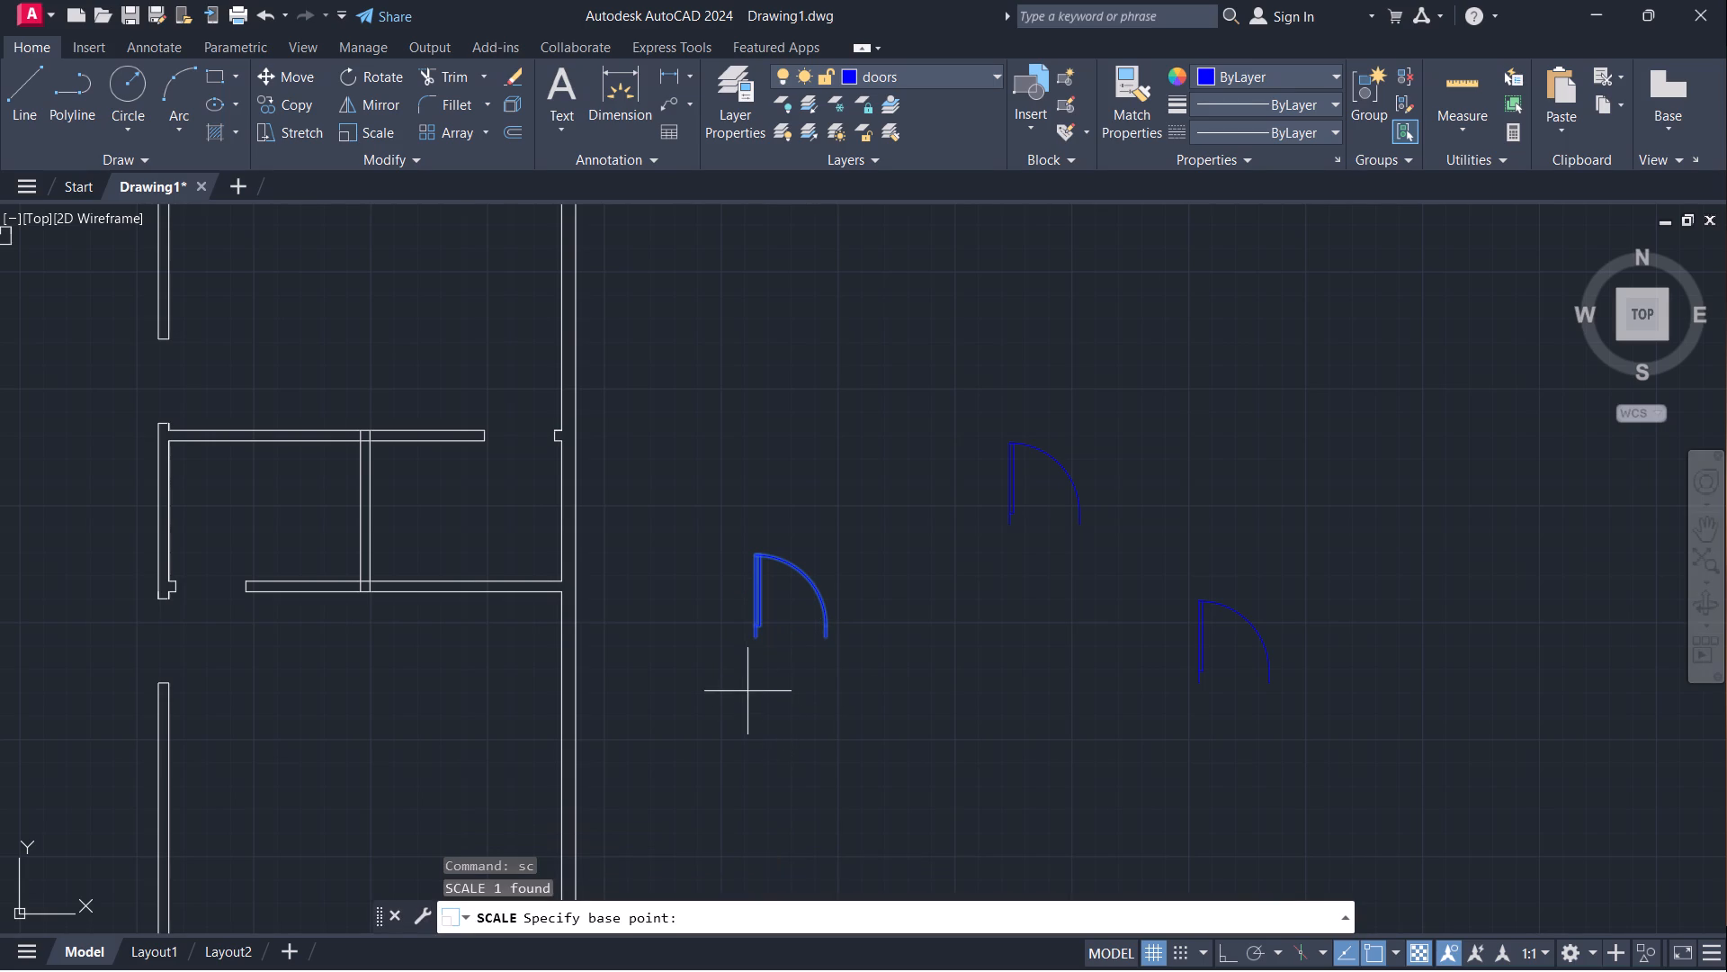
{"action": "left_click", "coordinate": [760, 643]}
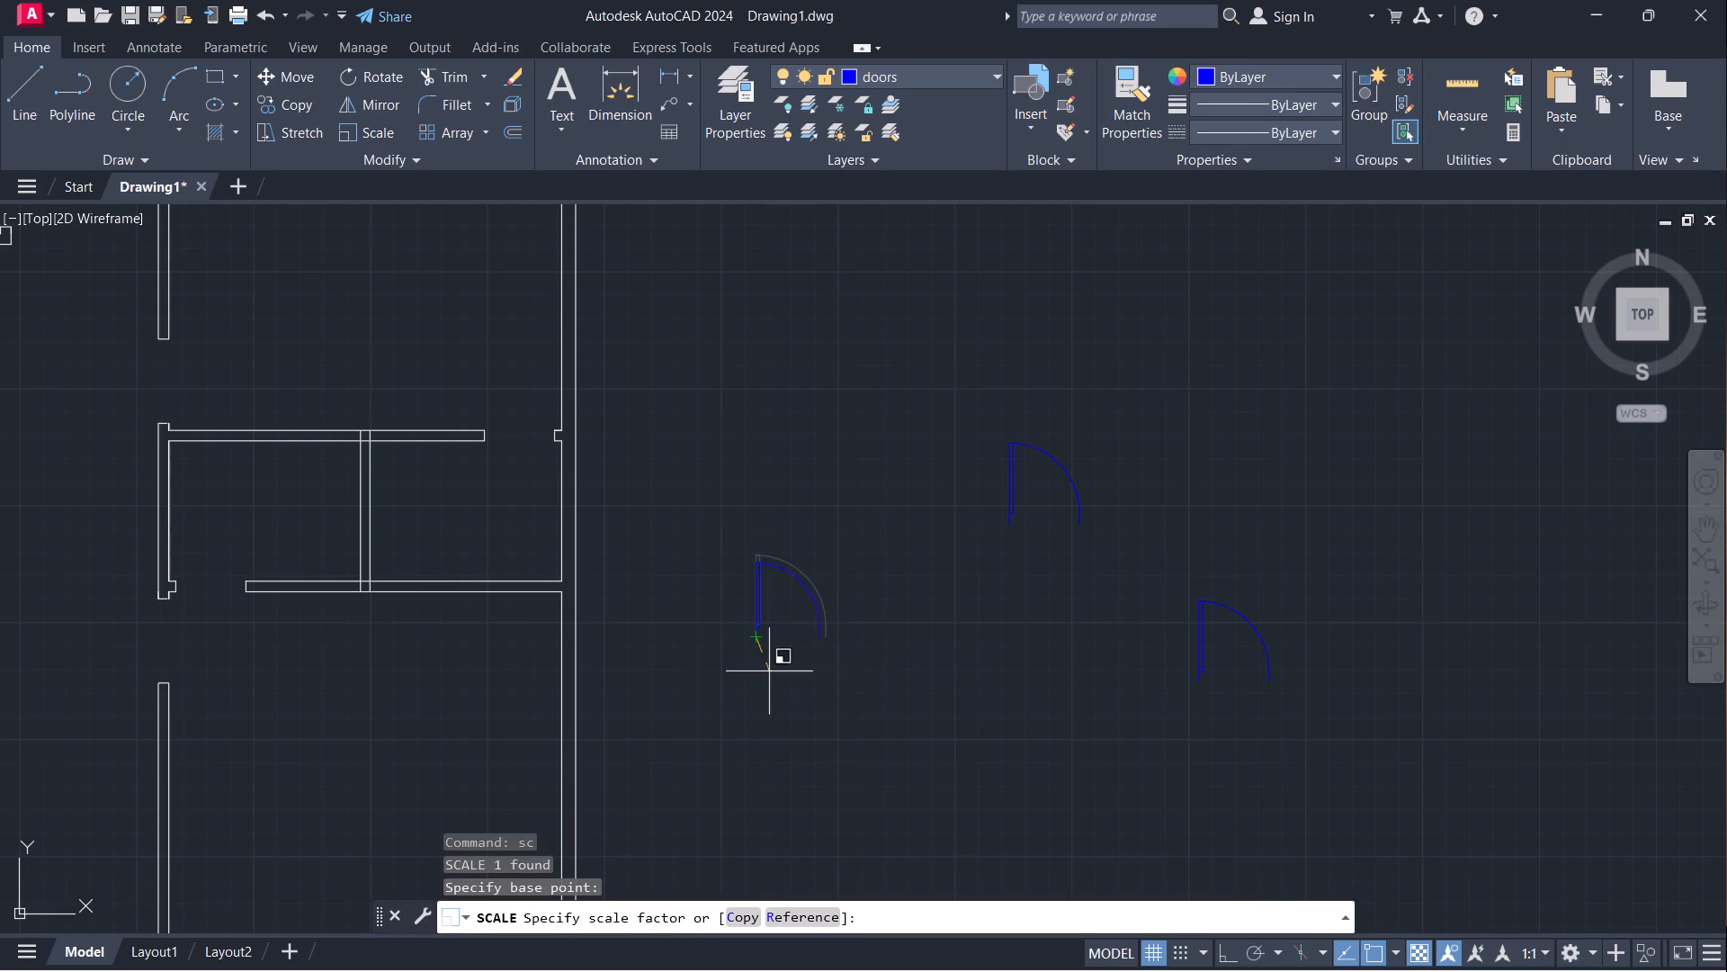
{"action": "left_click", "coordinate": [803, 912]}
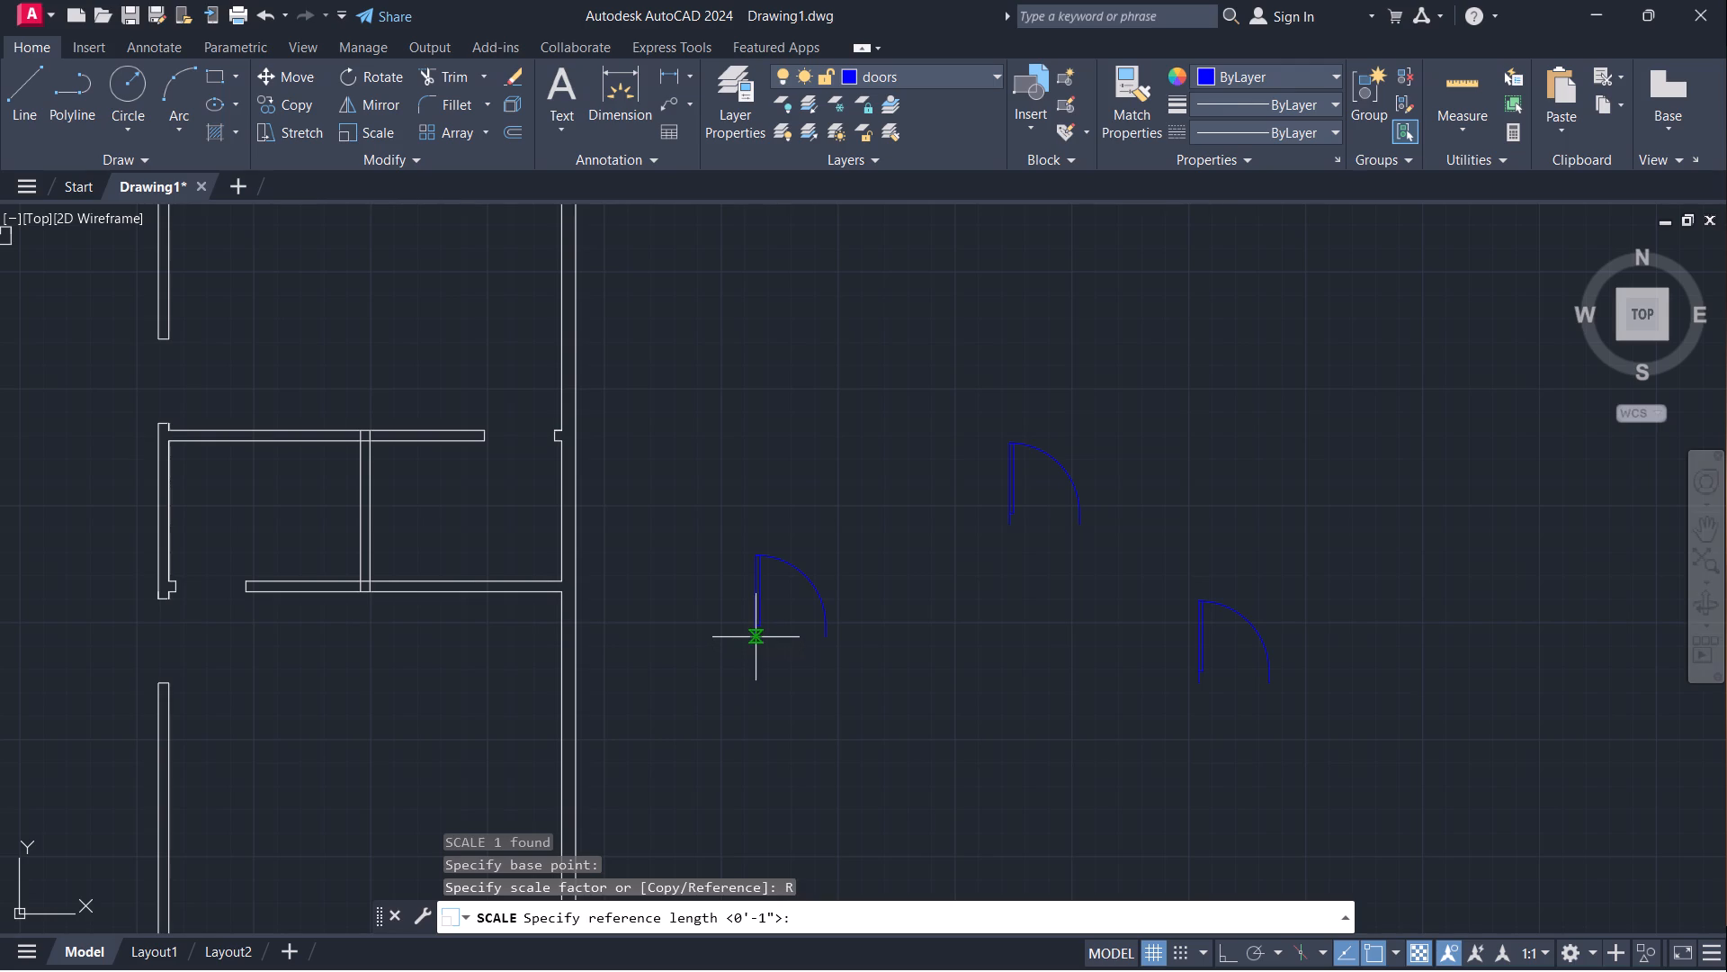
{"action": "scroll", "coordinate": [757, 634], "scroll_direction": "up", "scroll_amount": 2}
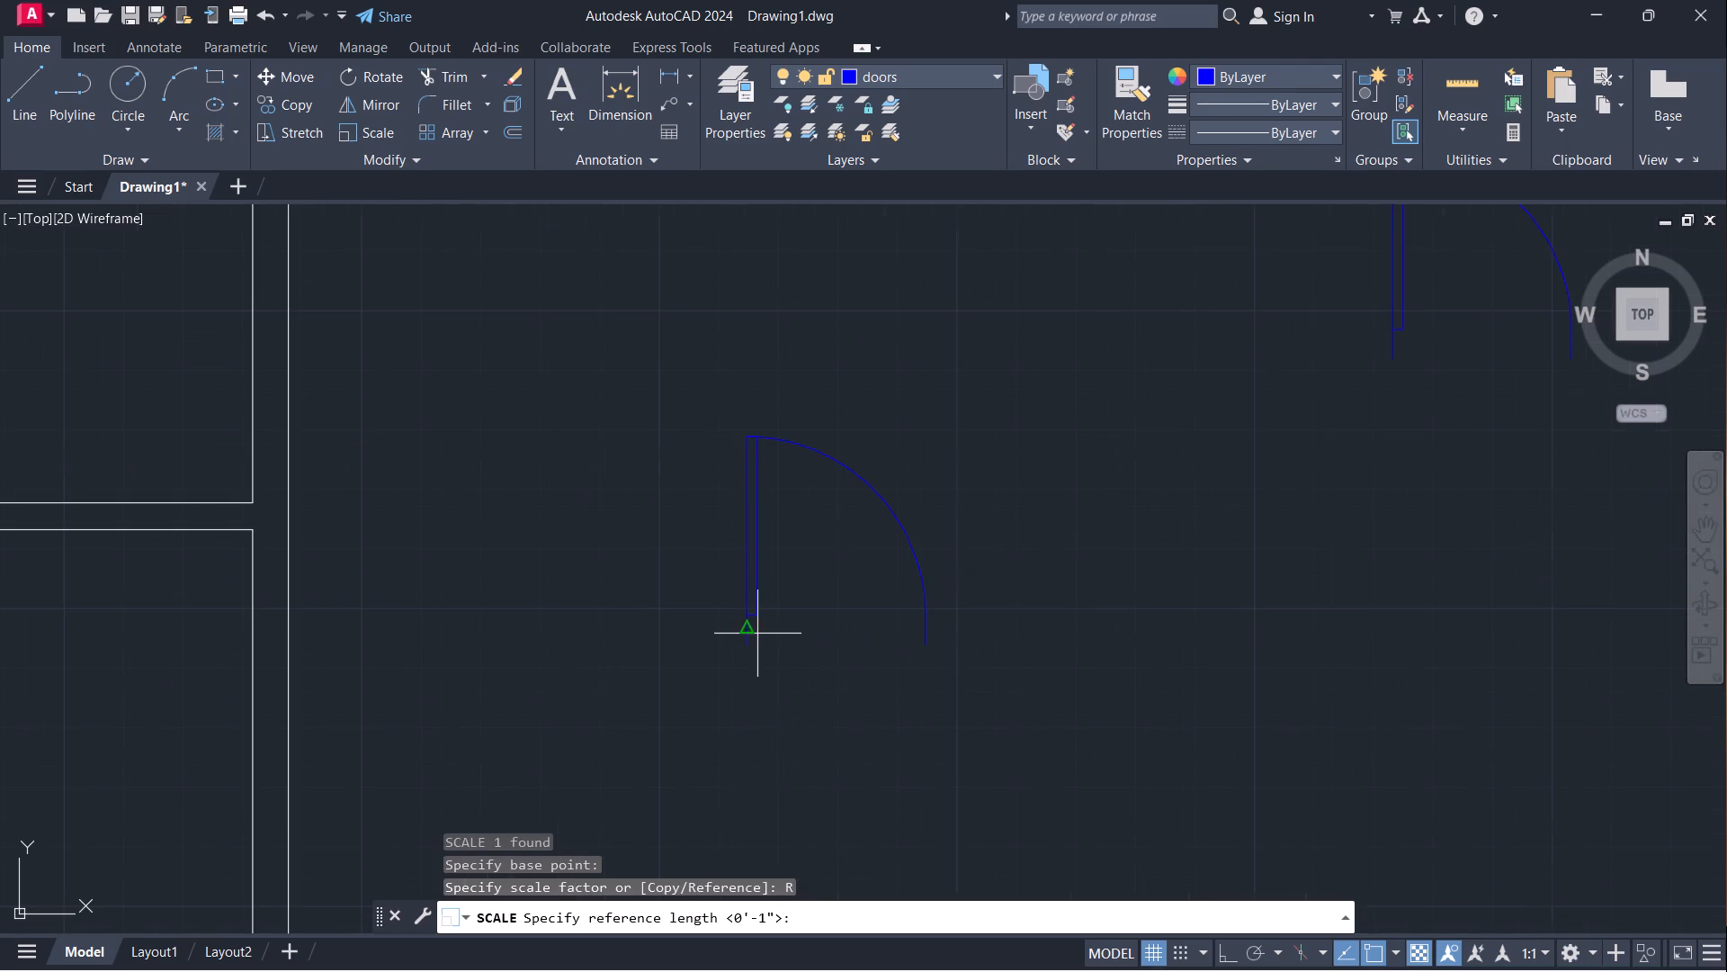
{"action": "left_click", "coordinate": [746, 641]}
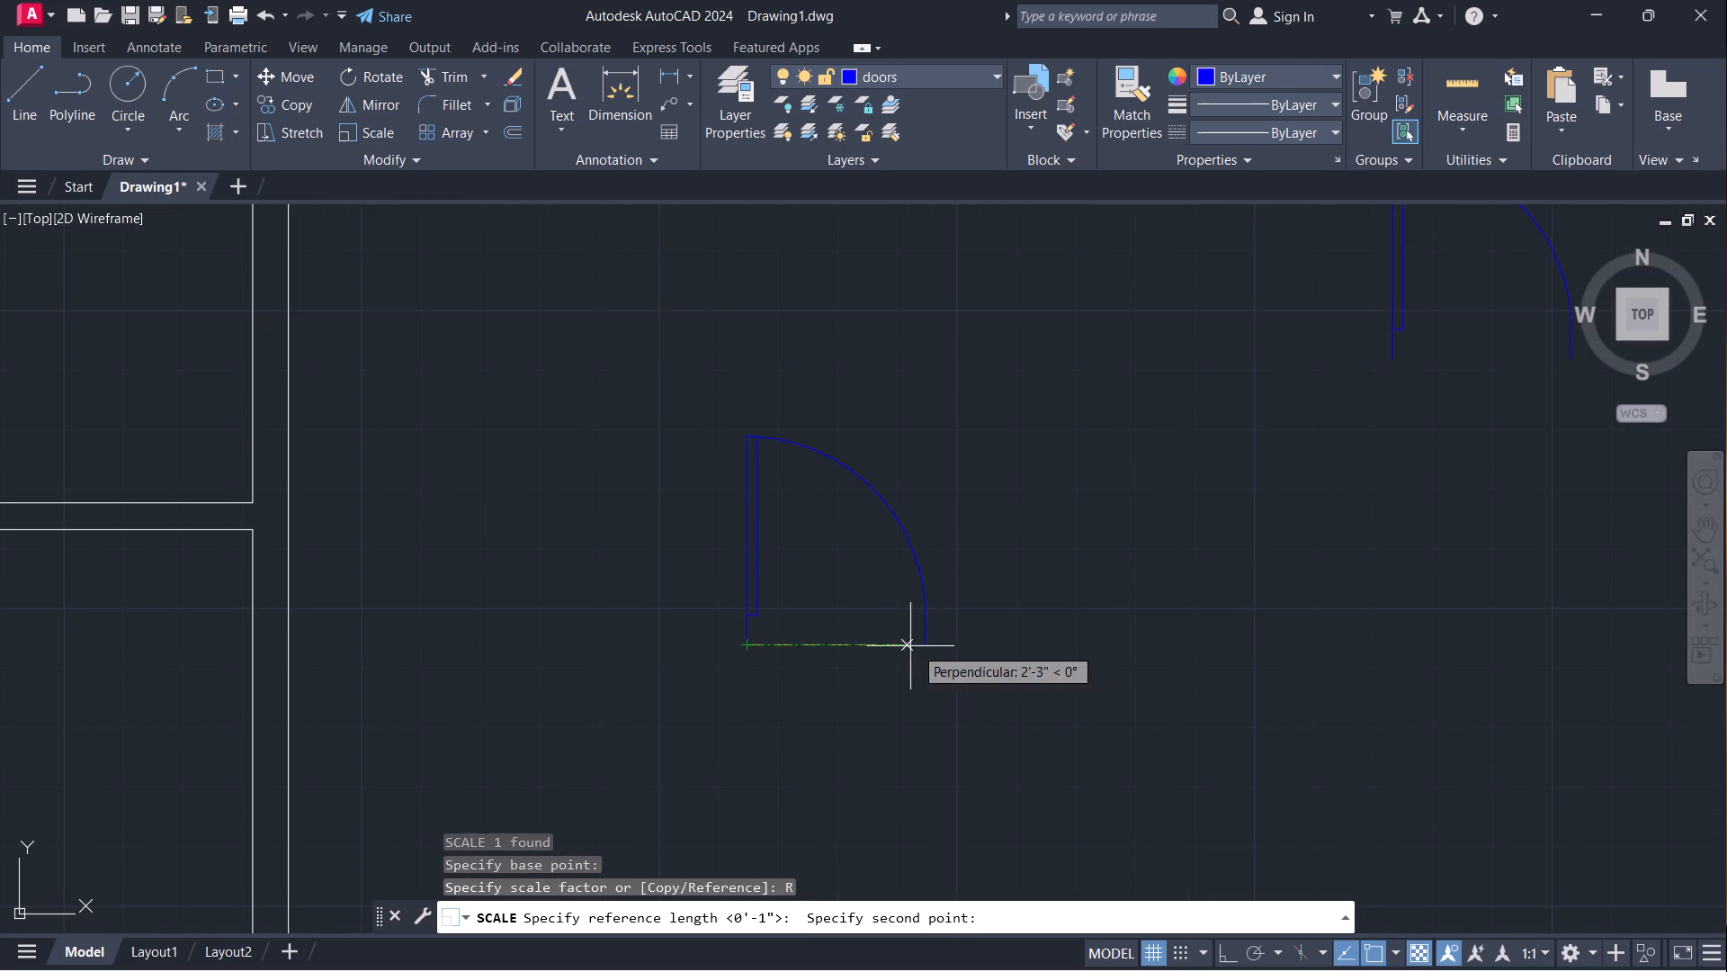
{"action": "left_click", "coordinate": [925, 646]}
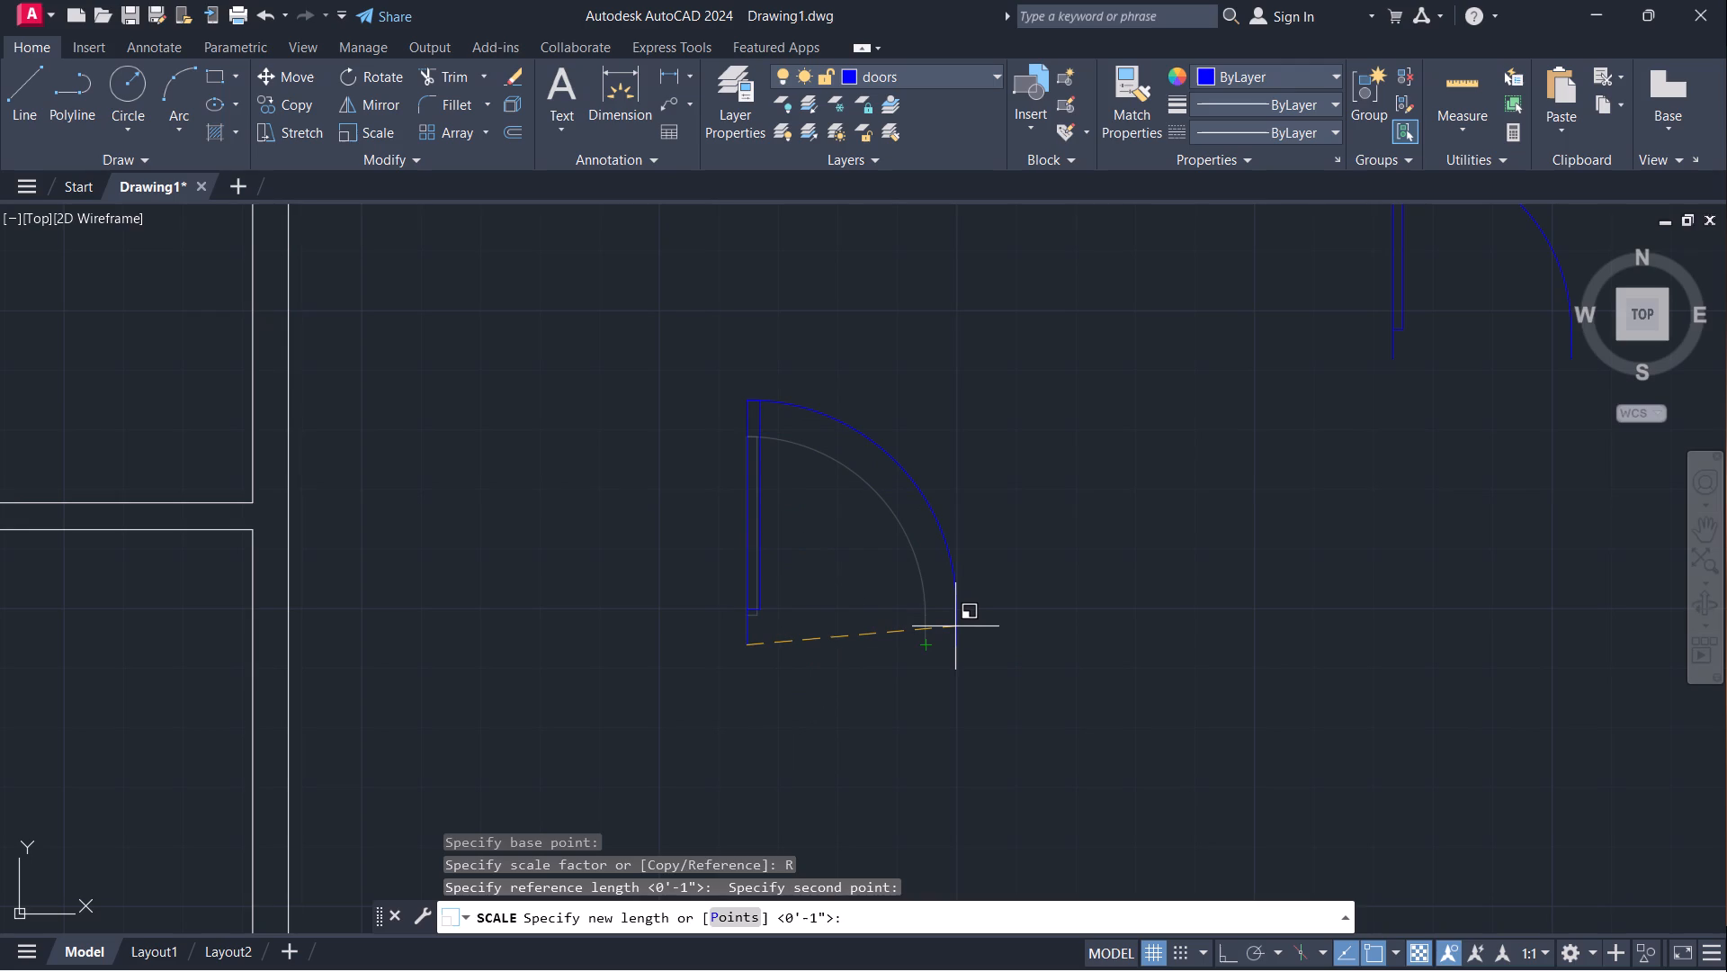
{"action": "key", "text": "3"}
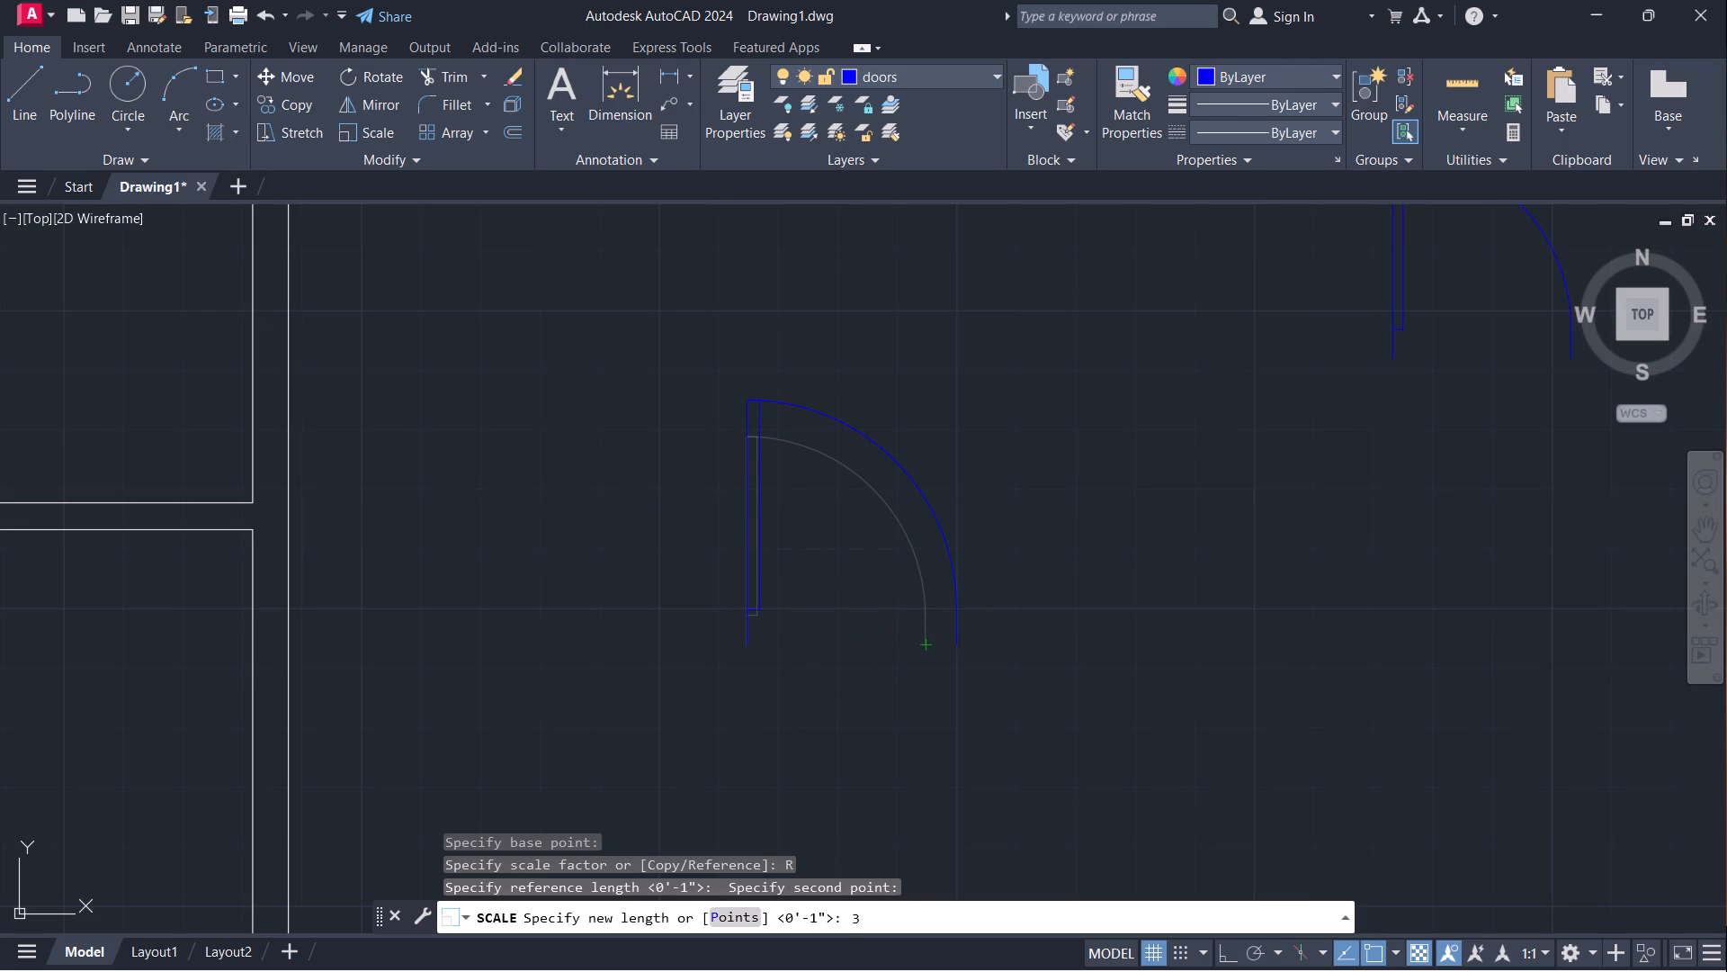
{"action": "key", "text": "apostrophe"}
{"action": "key", "text": "Return"}
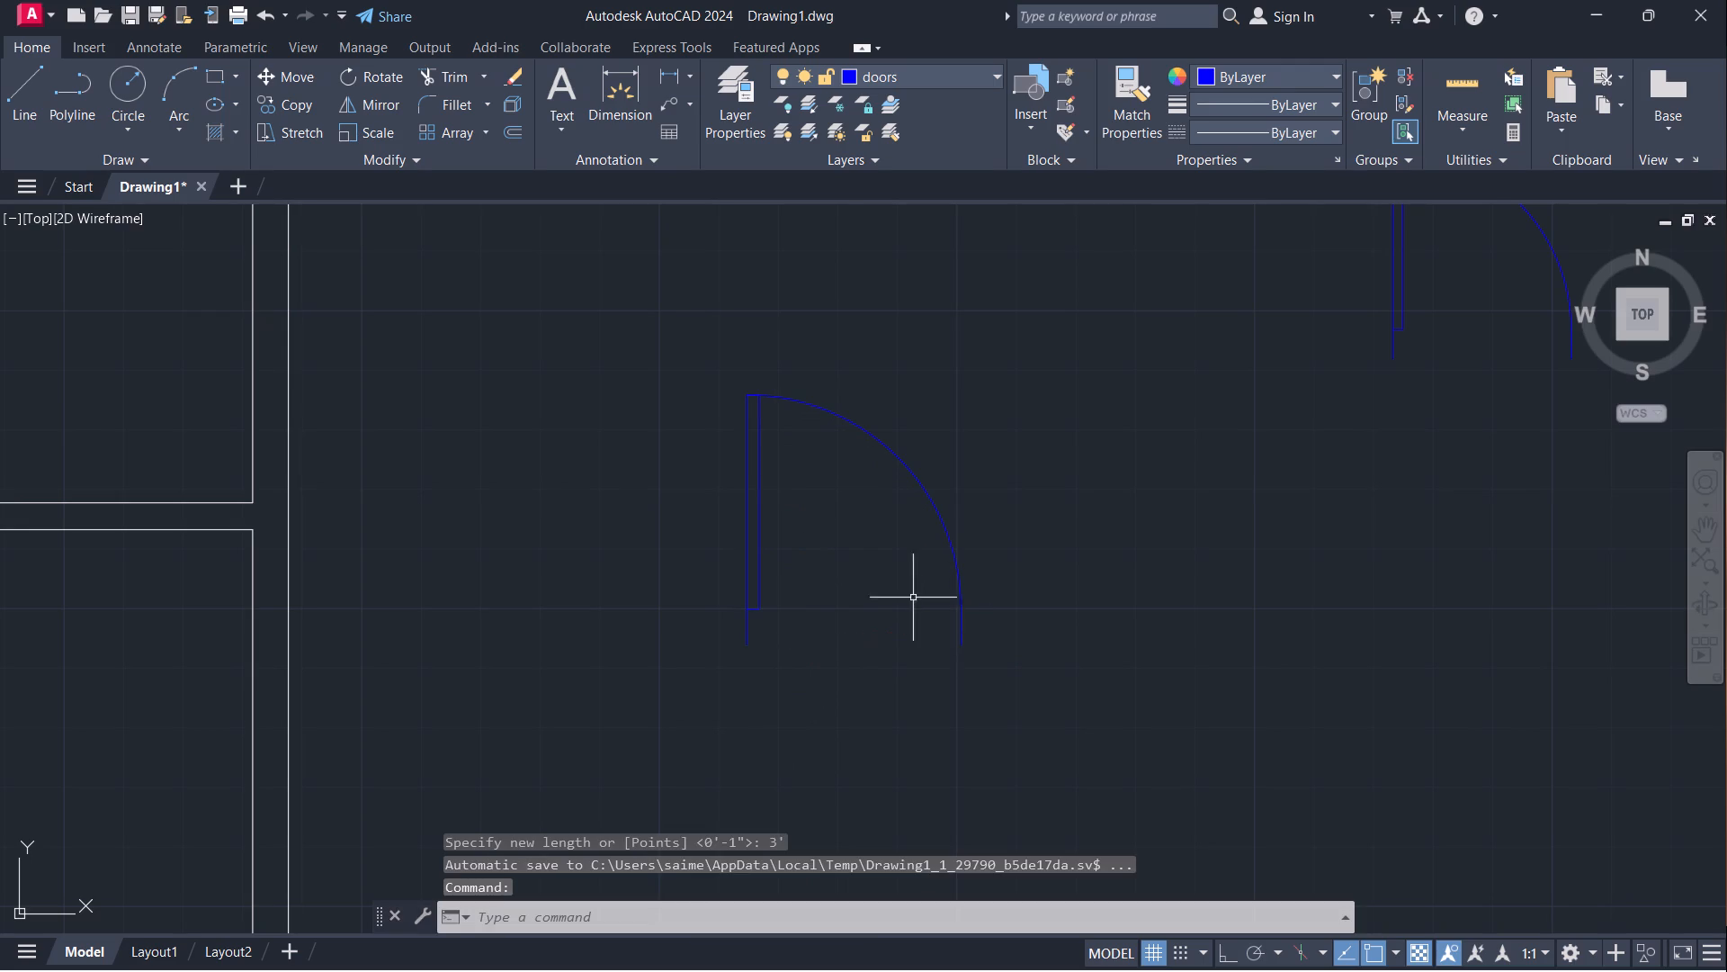
Scale the door copy farthest from the floor plan by reference across its opening width to a new length of 2'6".
{"action": "scroll", "coordinate": [573, 514], "scroll_direction": "down", "scroll_amount": 1}
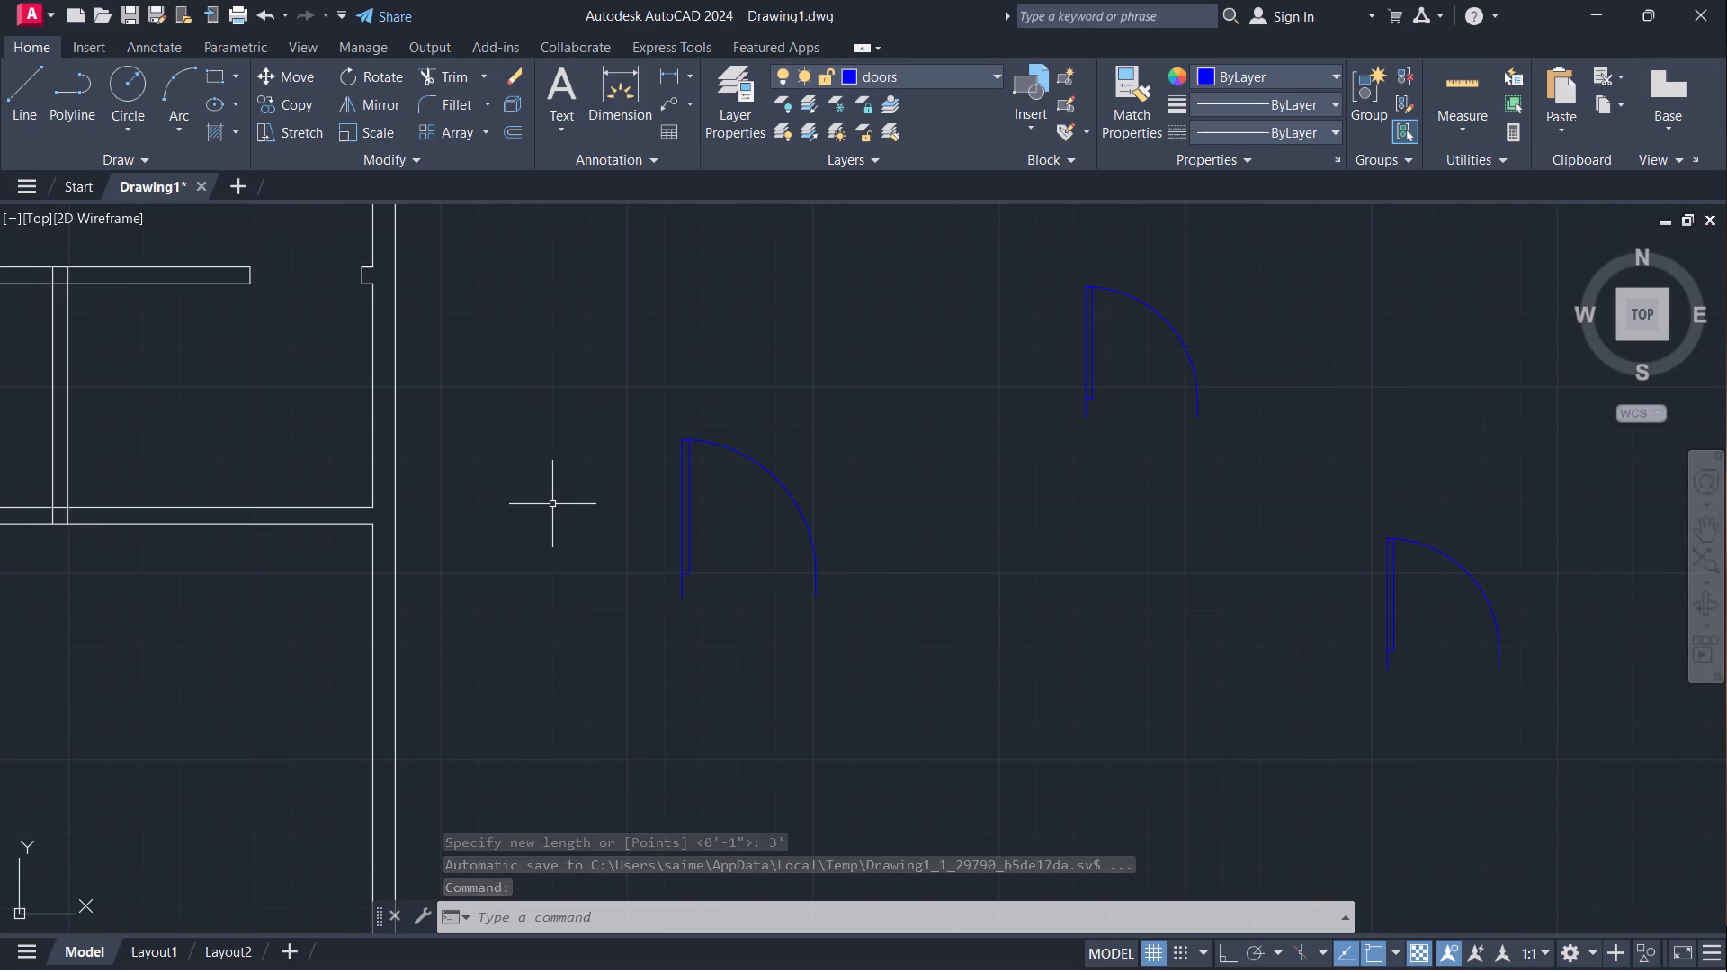
{"action": "scroll", "coordinate": [552, 504], "scroll_direction": "down", "scroll_amount": 1}
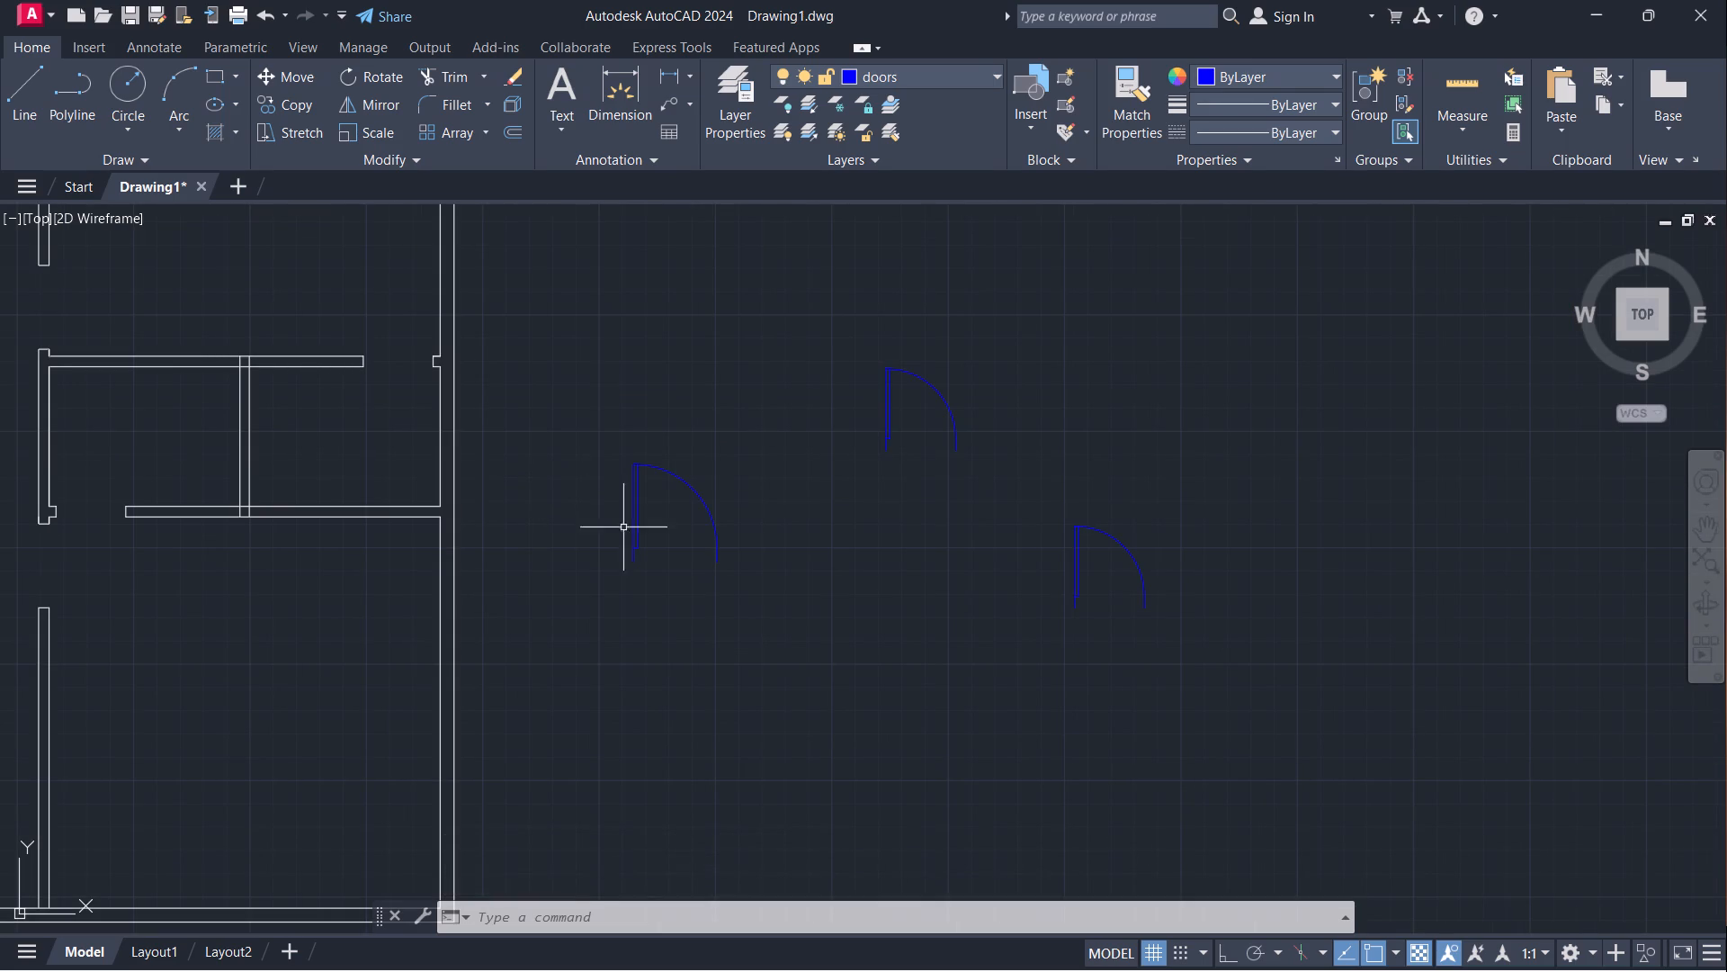
{"action": "left_click", "coordinate": [1078, 569]}
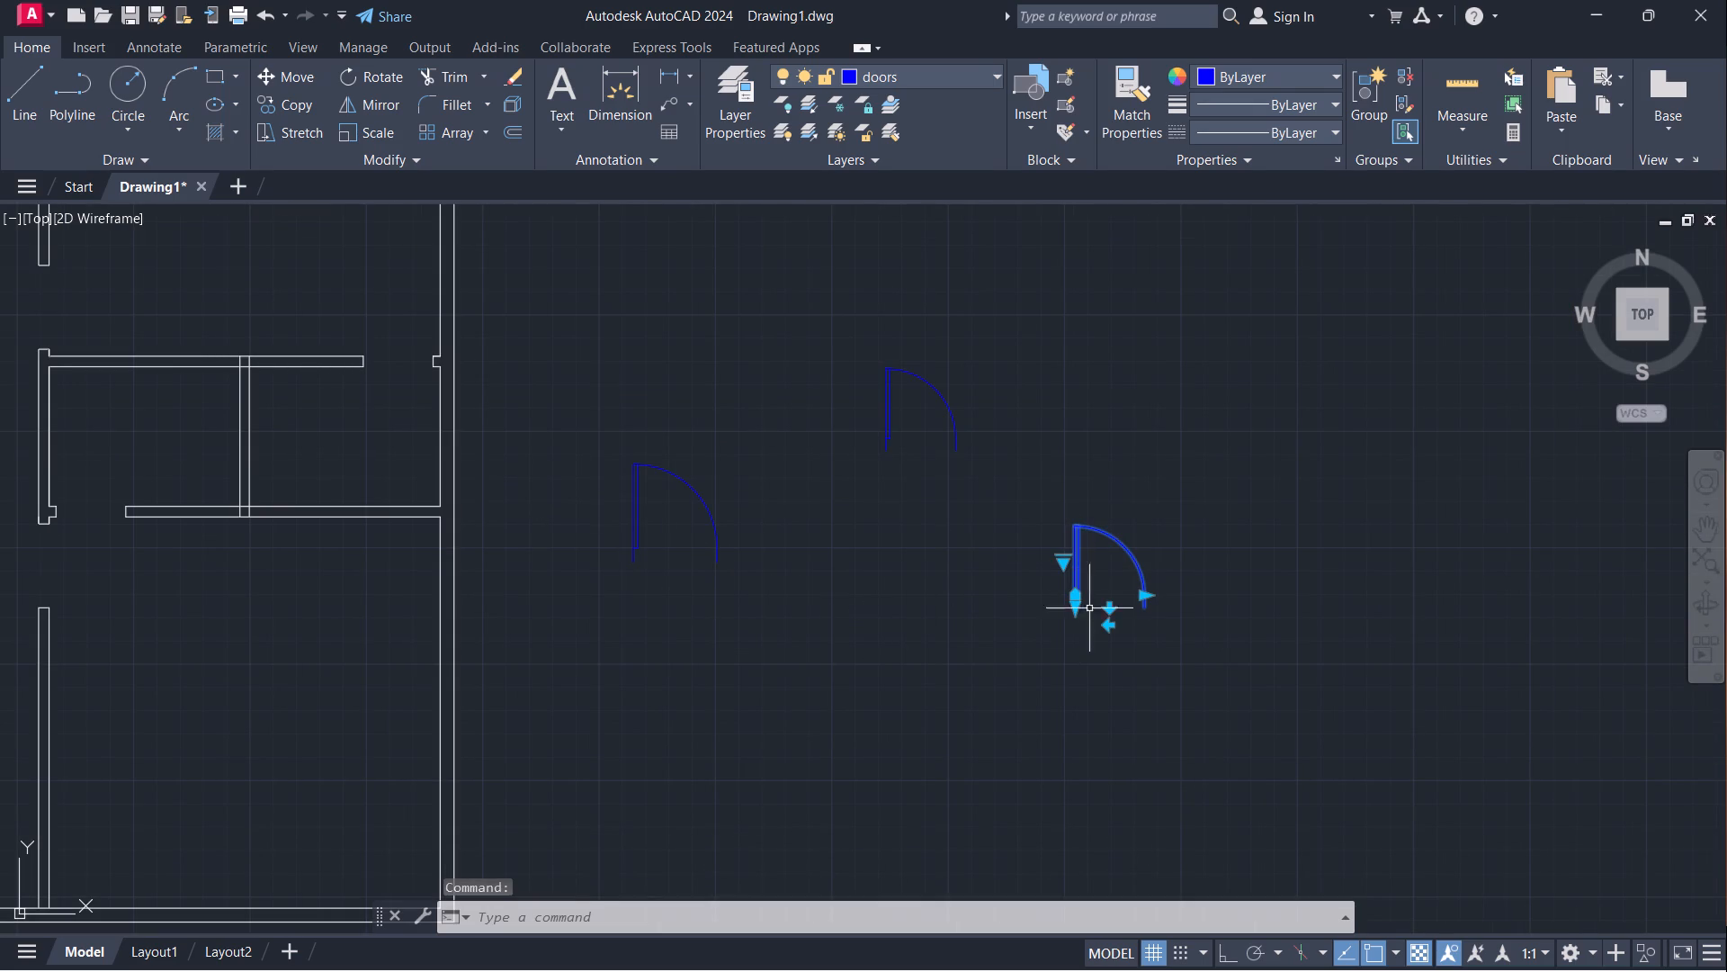
{"action": "type", "text": "sc"}
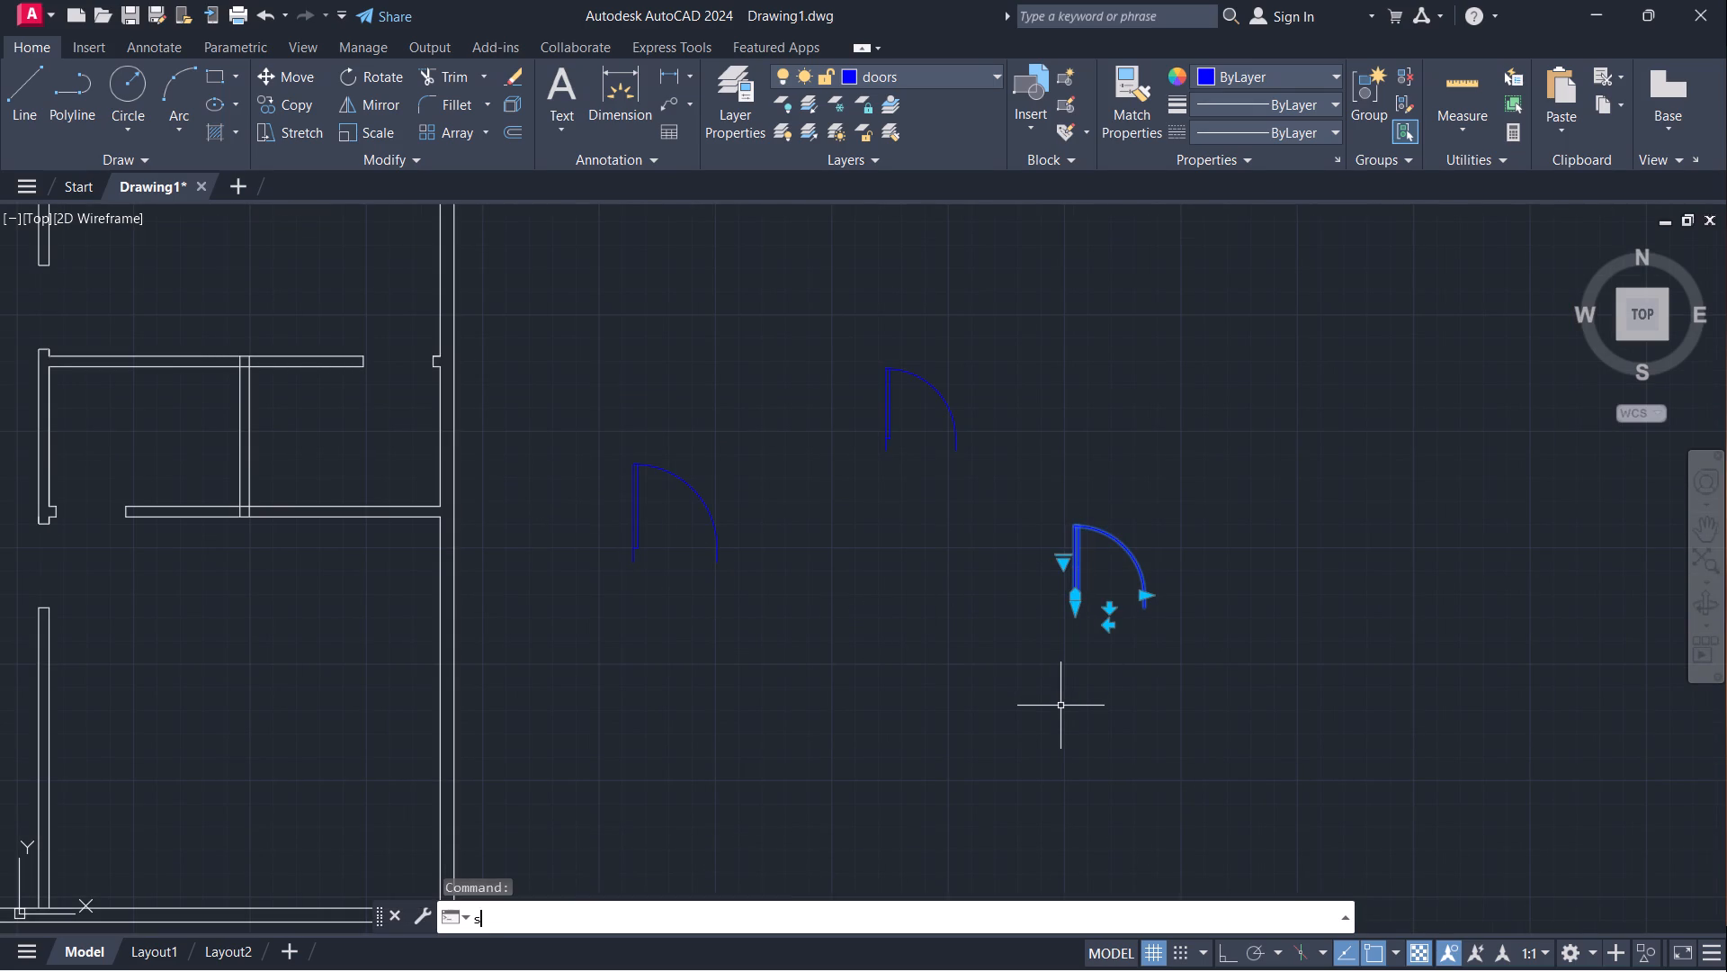
{"action": "key", "text": "Return"}
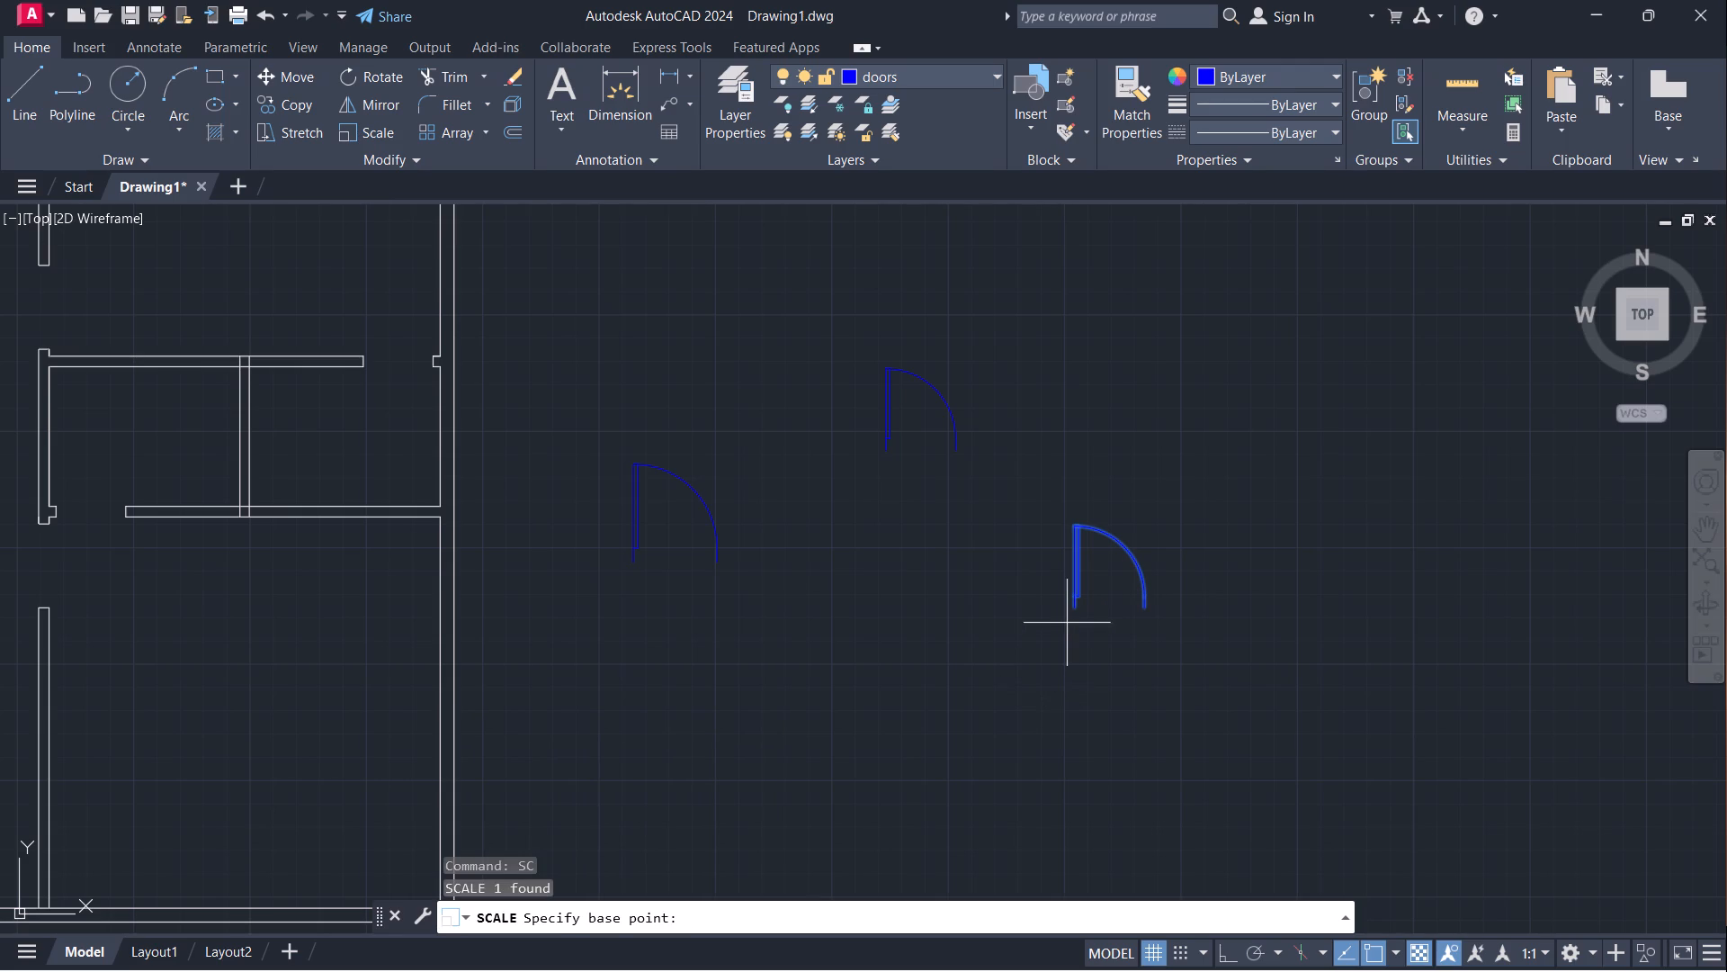
{"action": "scroll", "coordinate": [1087, 624], "scroll_direction": "up", "scroll_amount": 2}
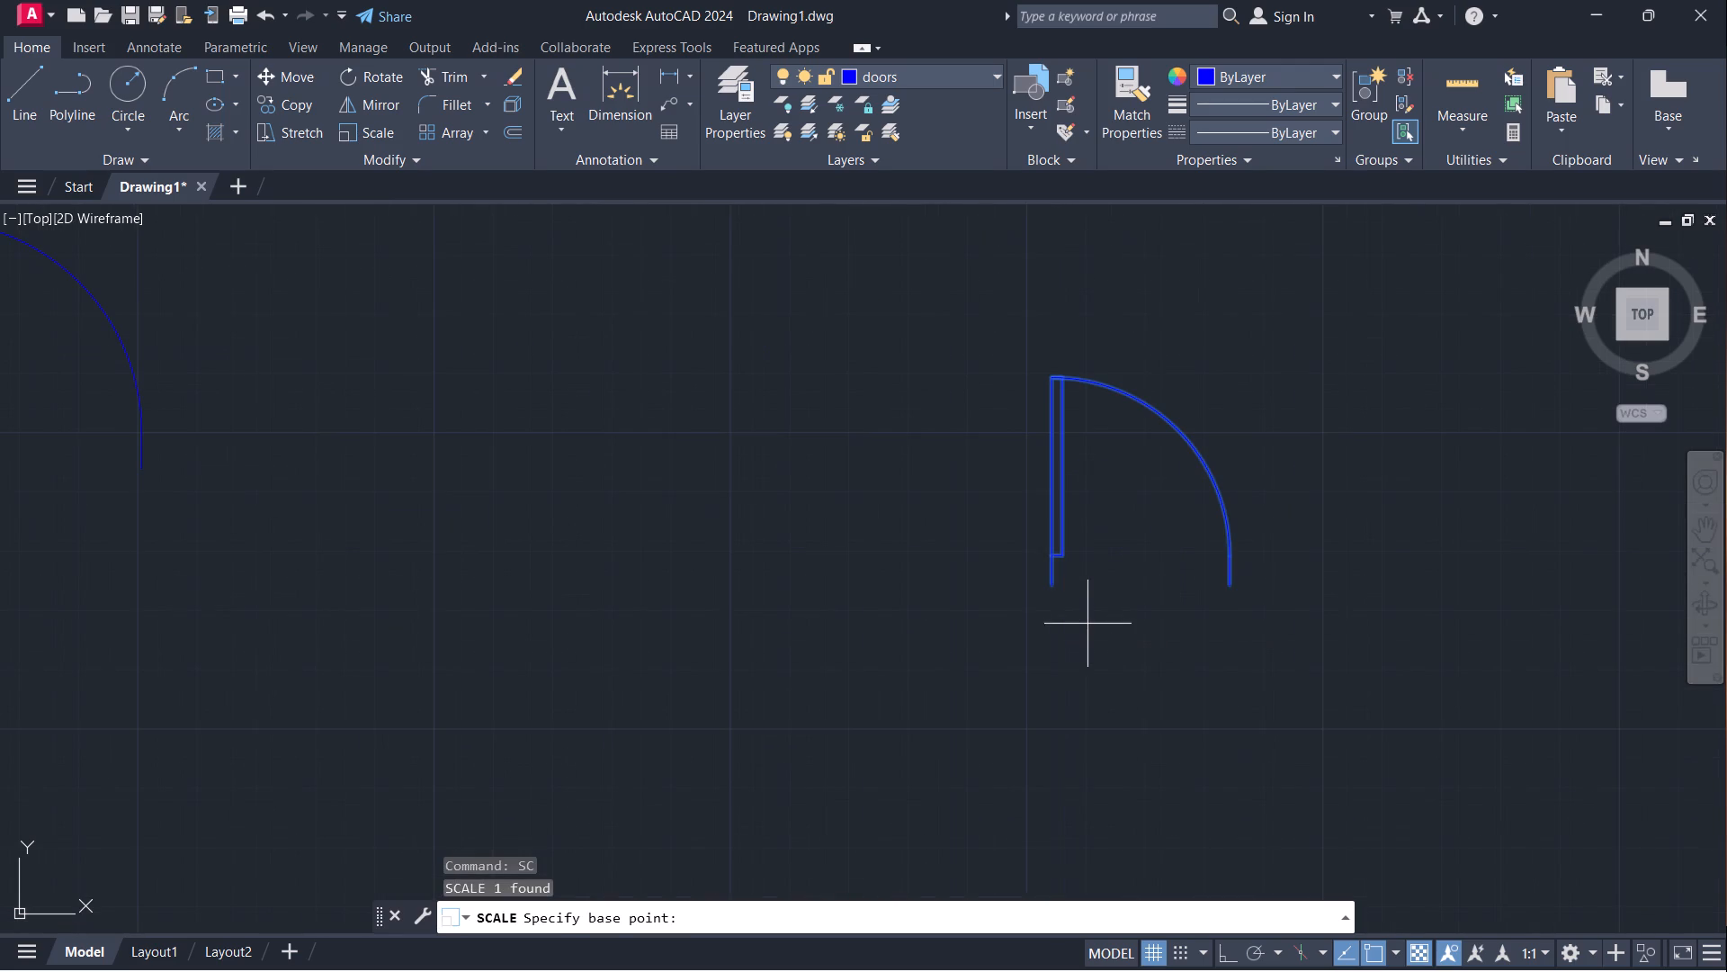
{"action": "left_click", "coordinate": [1049, 586]}
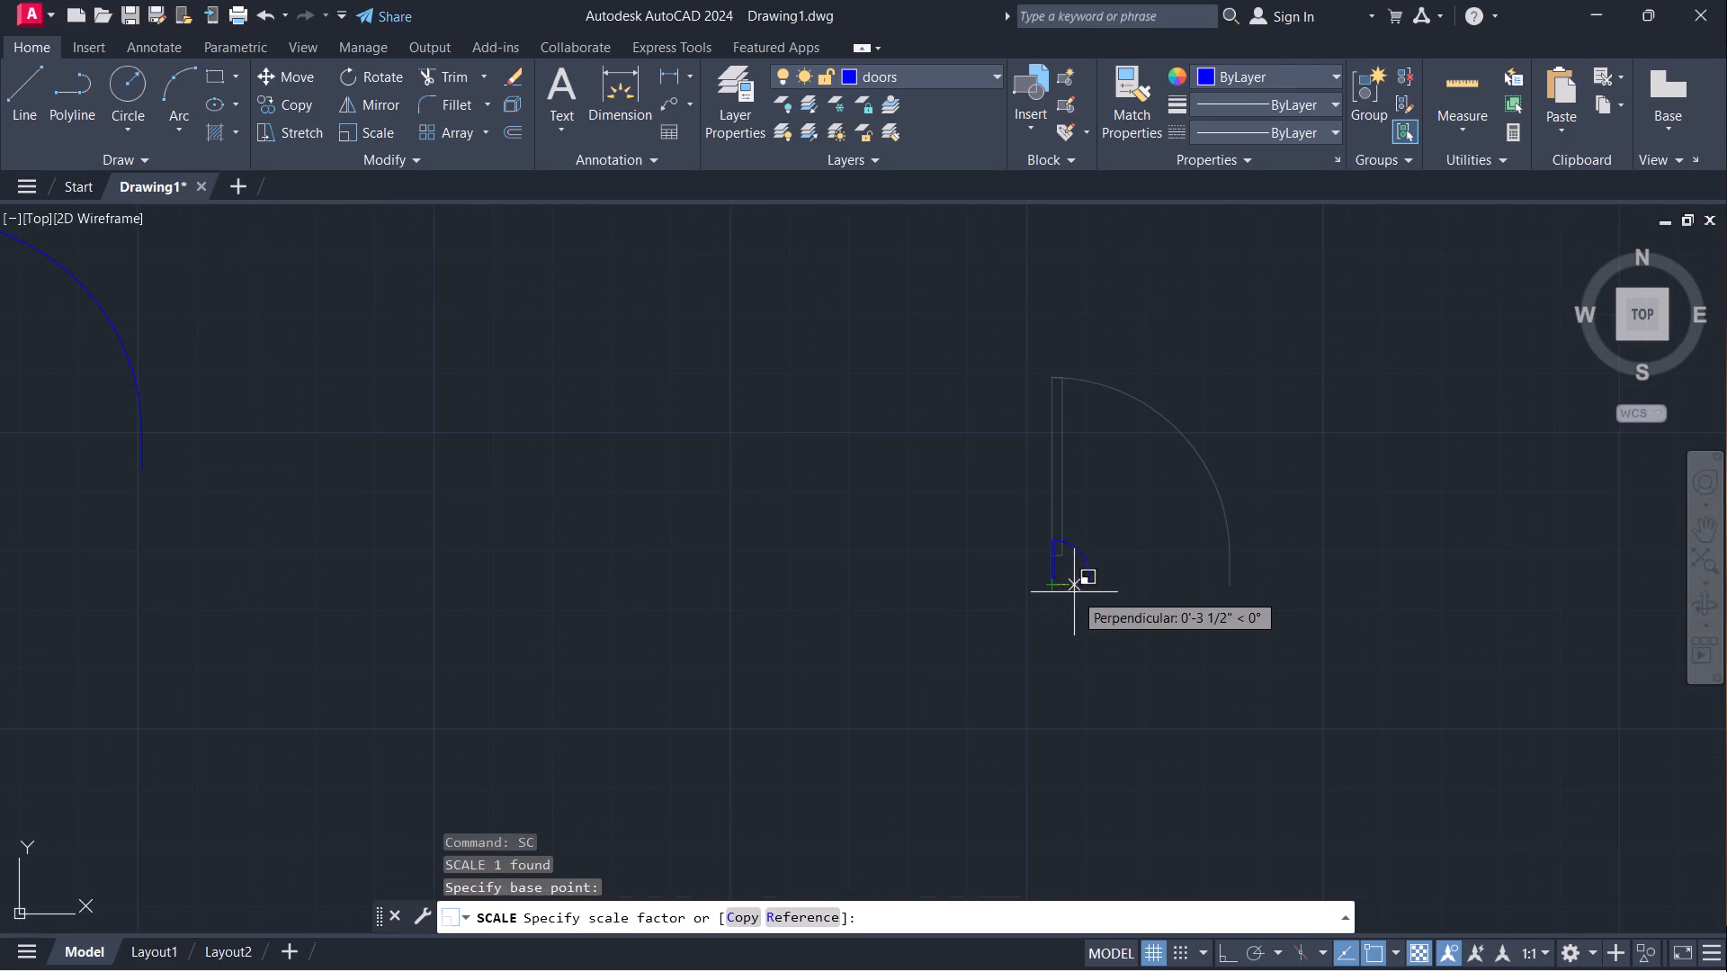
{"action": "left_click", "coordinate": [805, 909]}
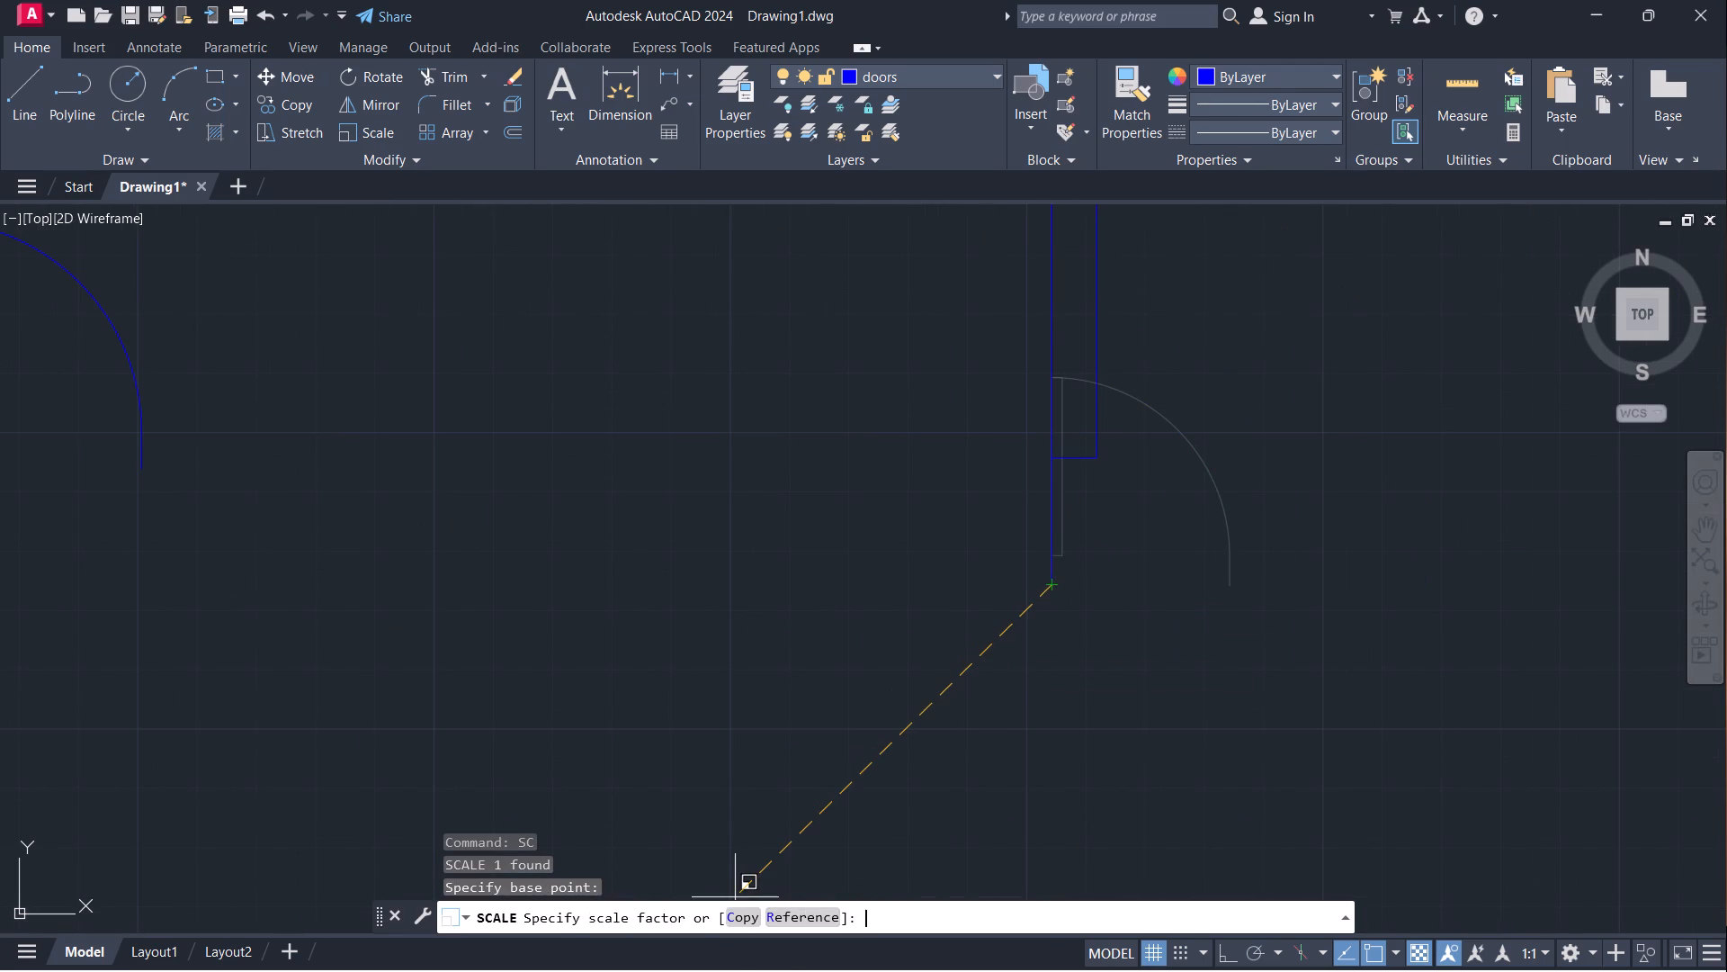
{"action": "left_click", "coordinate": [1054, 592]}
{"action": "left_click", "coordinate": [1236, 593]}
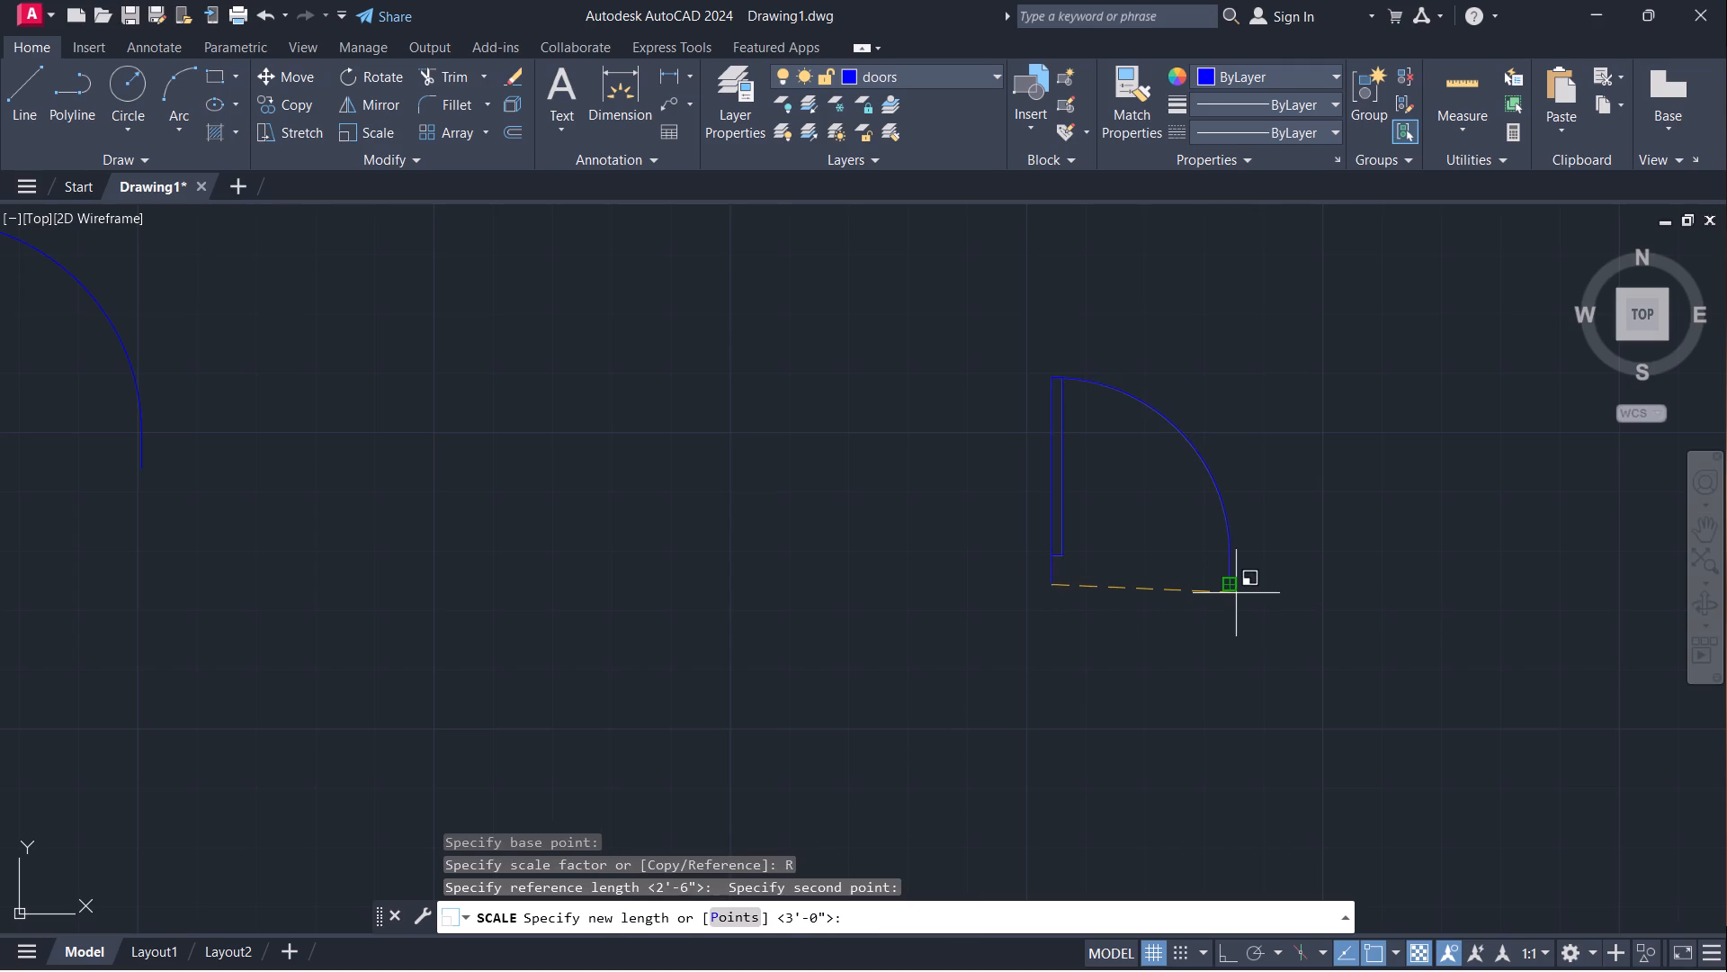
{"action": "type", "text": "2'6"}
{"action": "key", "text": "shift+quotedbl"}
{"action": "key", "text": "Return"}
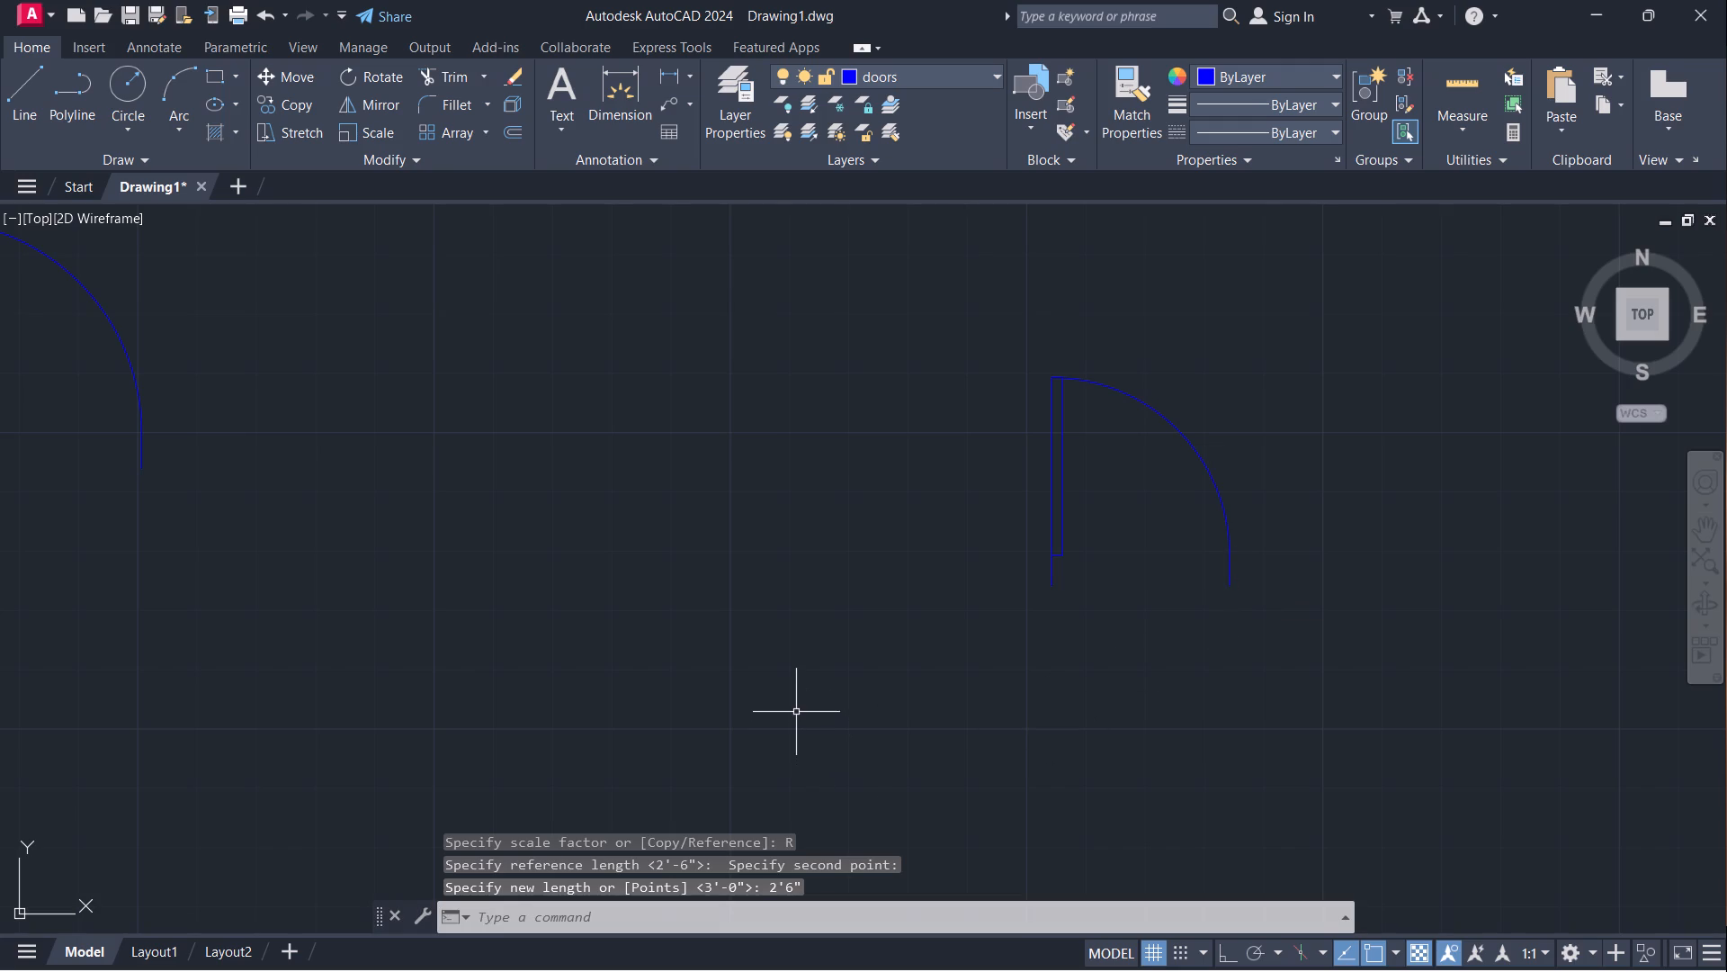
Move the two smaller doors together into the empty space beyond the floor plan's upper-right corner, away from the 3' door.
{"action": "scroll", "coordinate": [790, 707], "scroll_direction": "down", "scroll_amount": 2}
{"action": "middle_click_drag", "start_coordinate": [709, 694], "coordinate": [923, 654]}
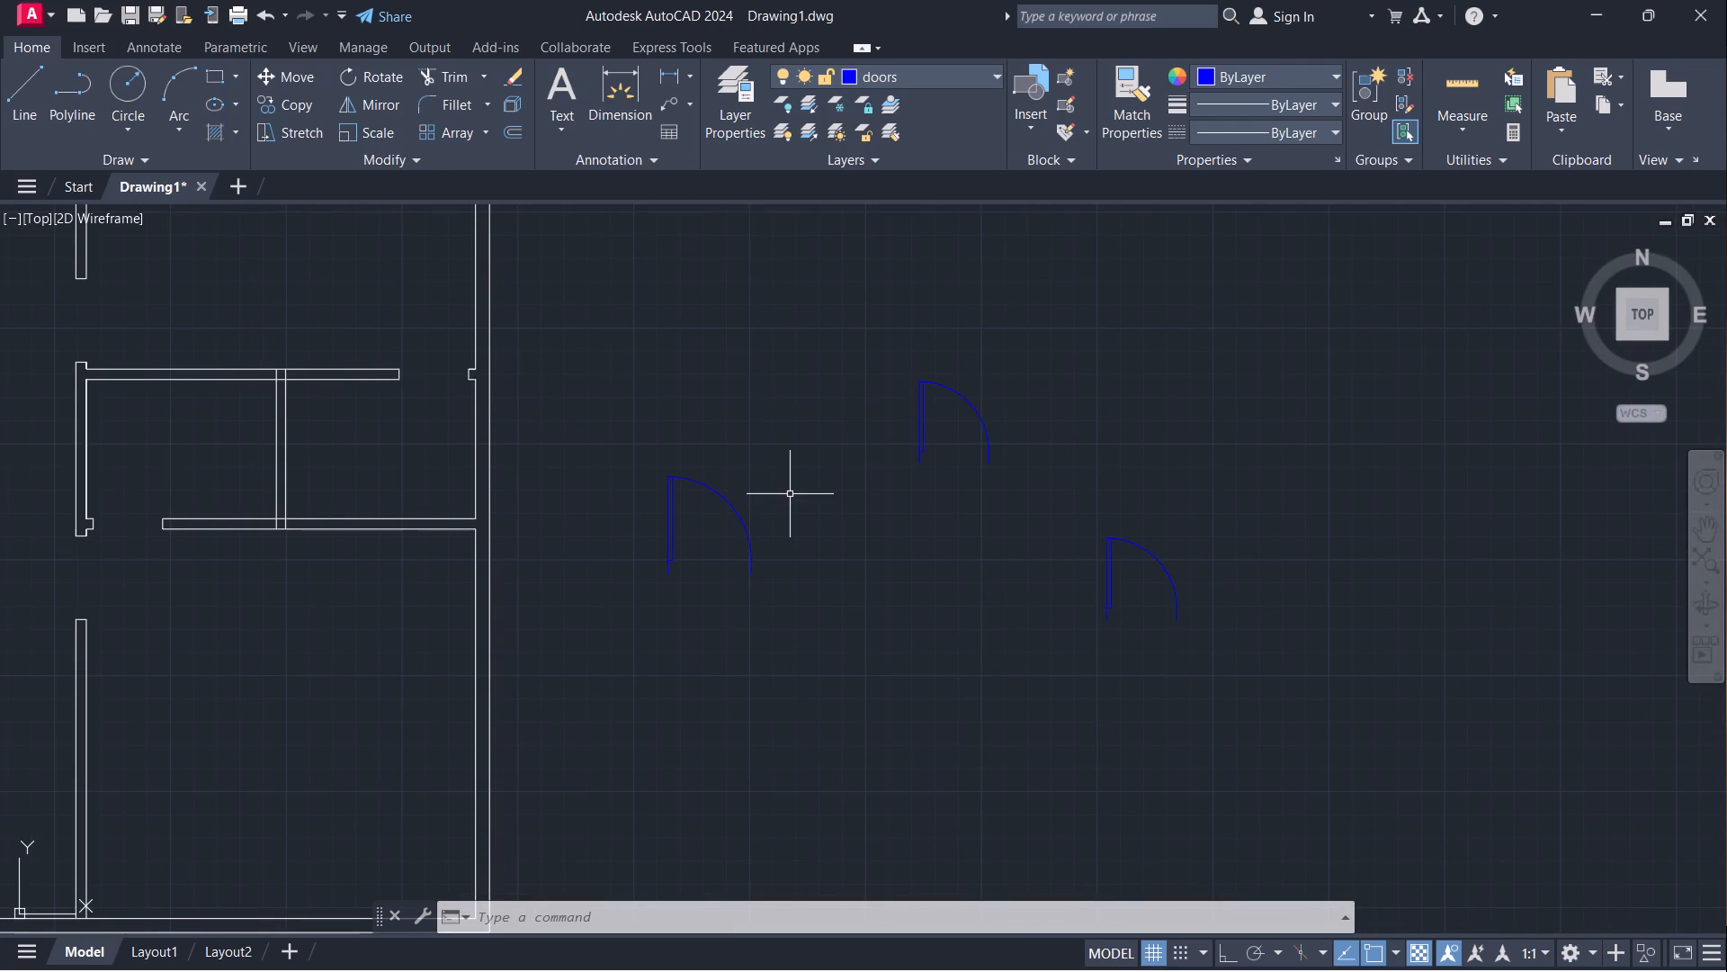
{"action": "left_click", "coordinate": [816, 310]}
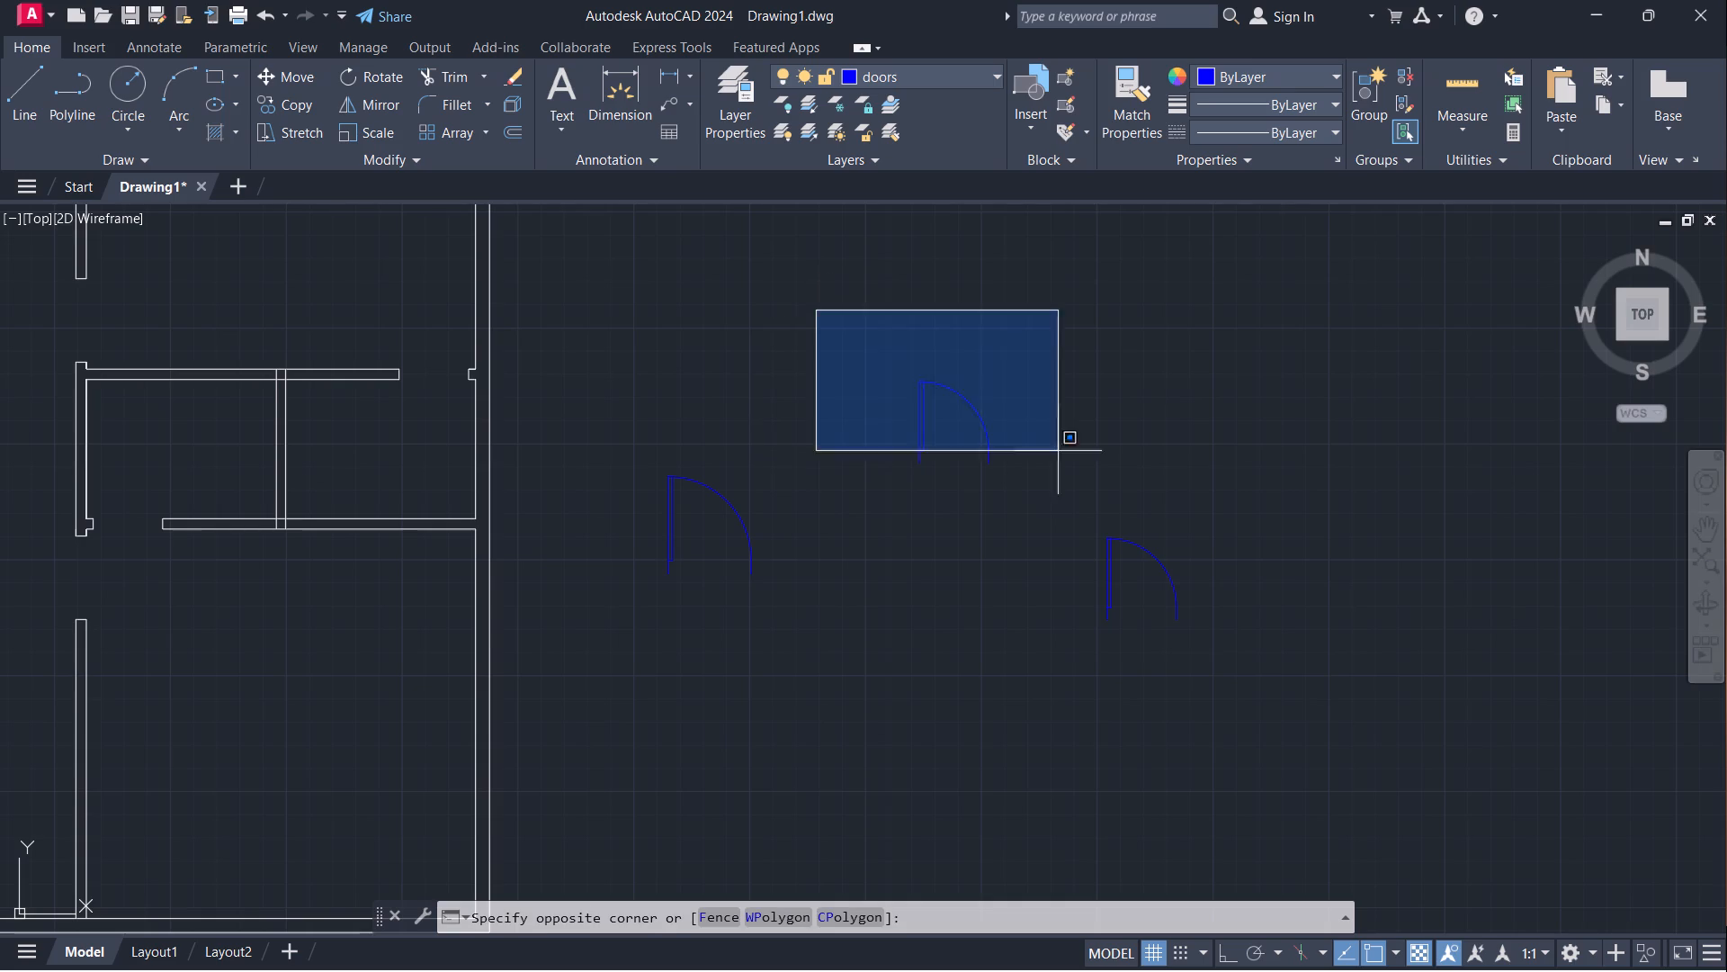
{"action": "left_click", "coordinate": [1309, 781]}
{"action": "key", "text": "m"}
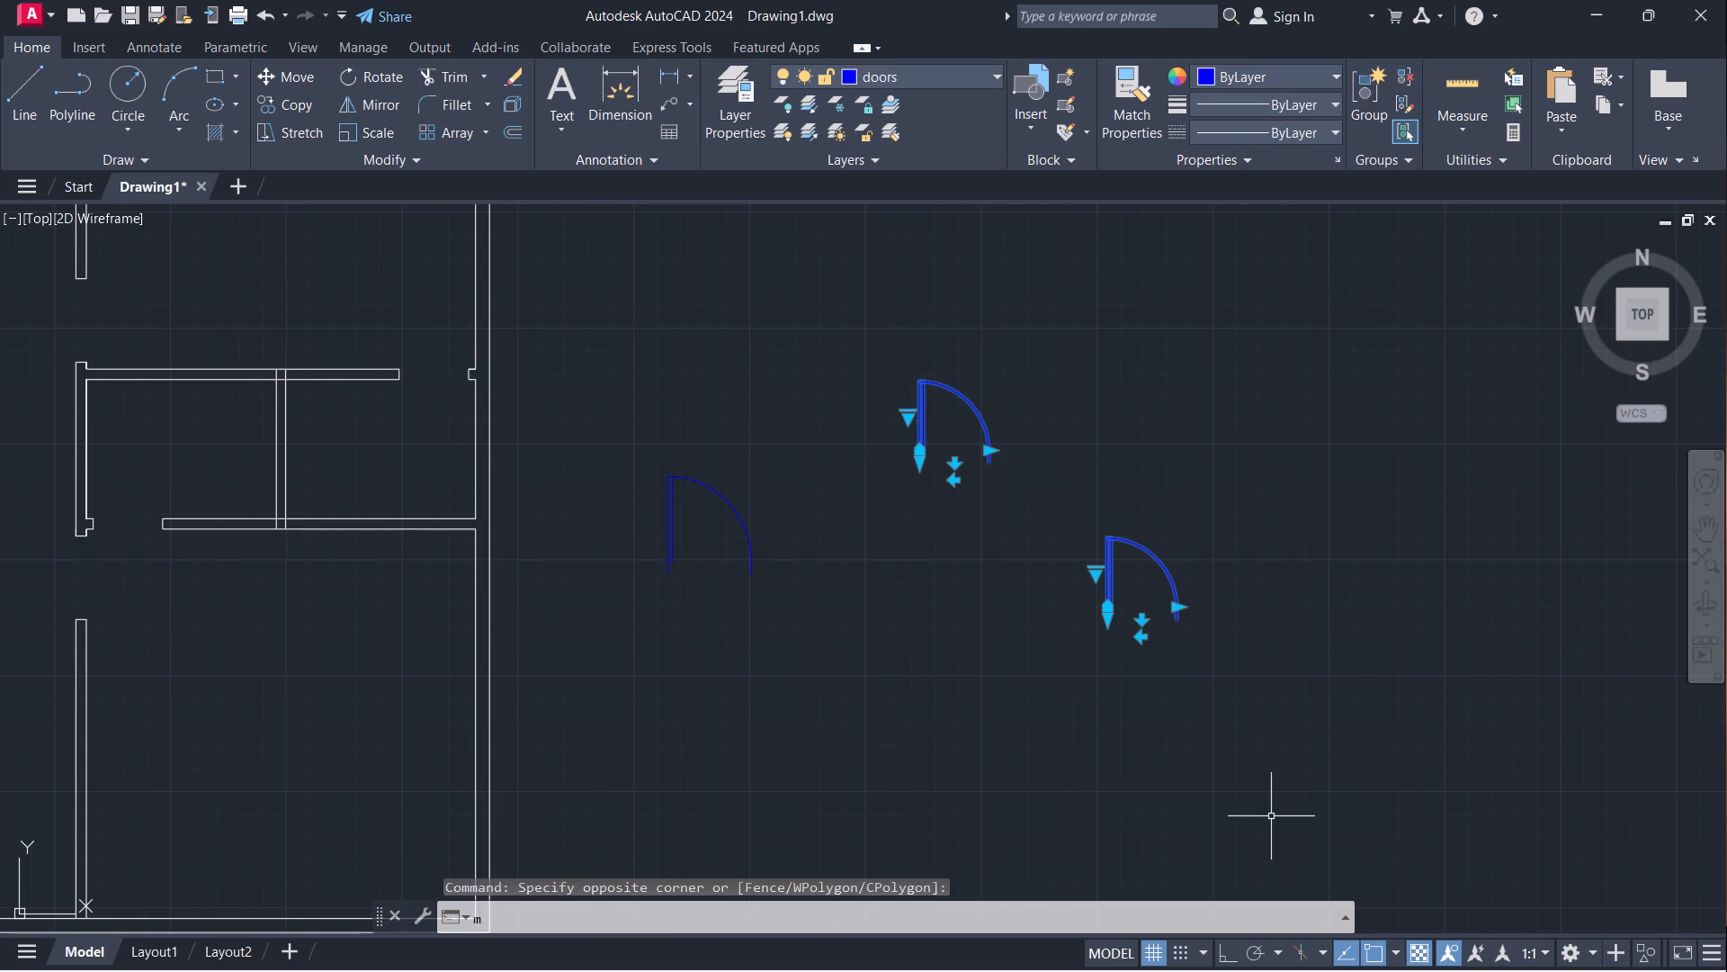
{"action": "key", "text": "Return"}
{"action": "left_click_drag", "start_coordinate": [935, 589], "coordinate": [935, 570]}
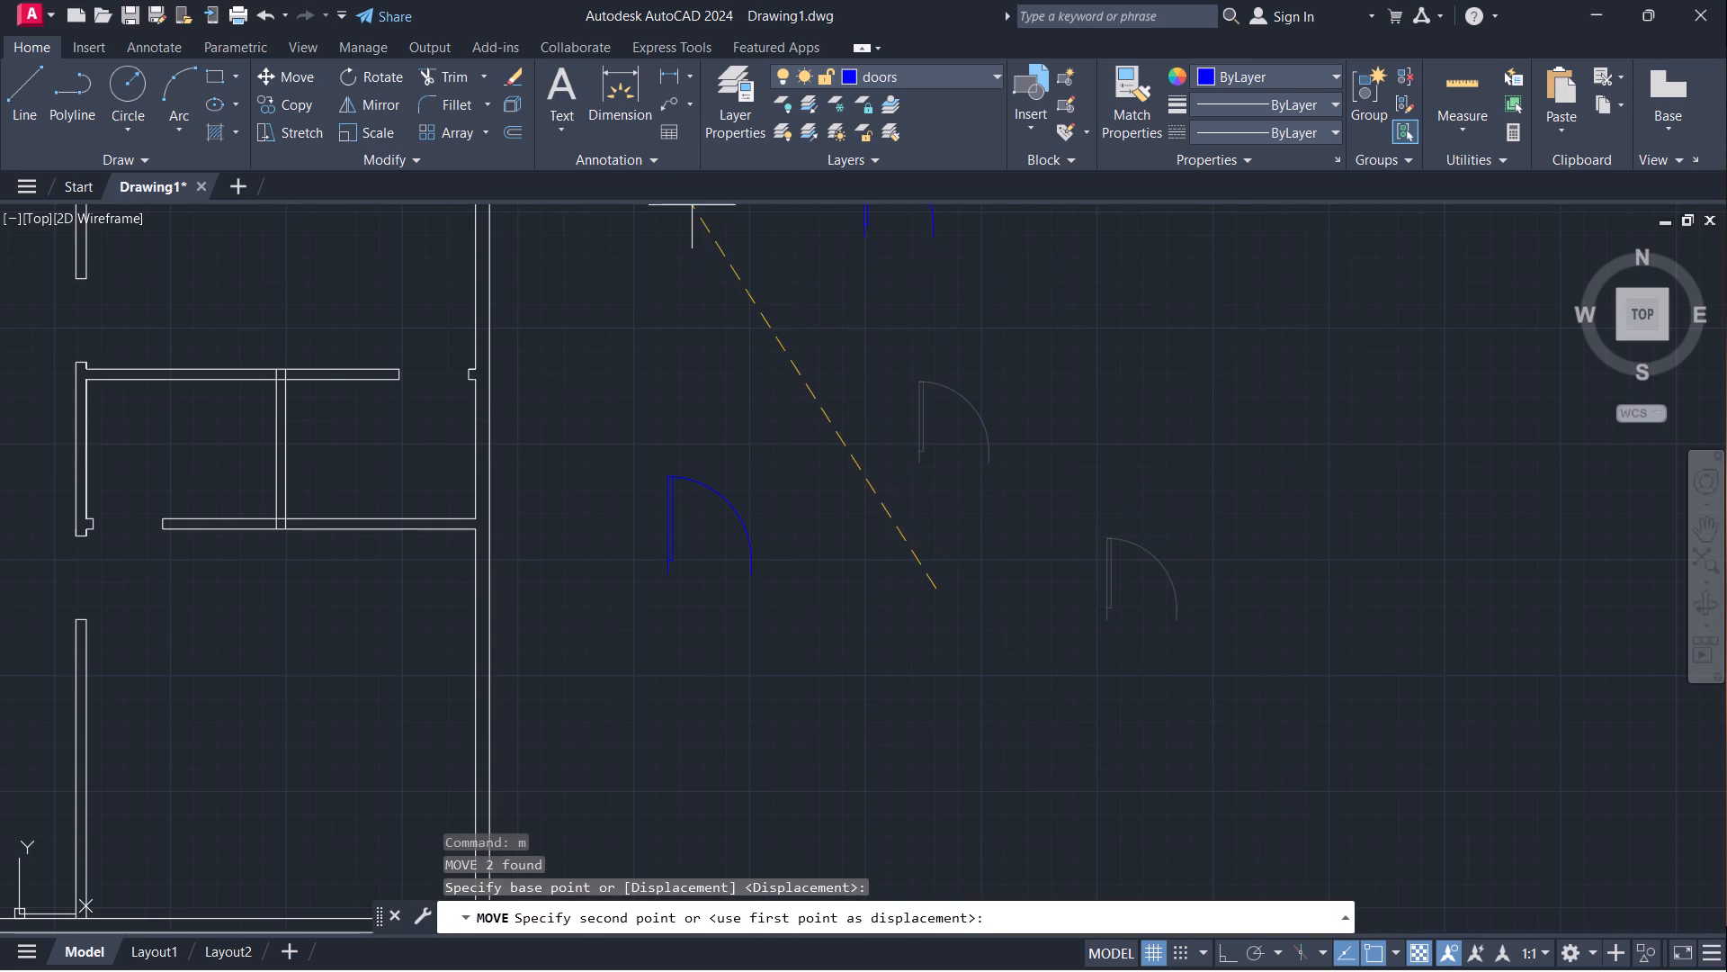
{"action": "scroll", "coordinate": [739, 280], "scroll_direction": "down", "scroll_amount": 2}
{"action": "middle_click_drag", "start_coordinate": [783, 307], "coordinate": [961, 714]}
{"action": "left_click", "coordinate": [956, 502]}
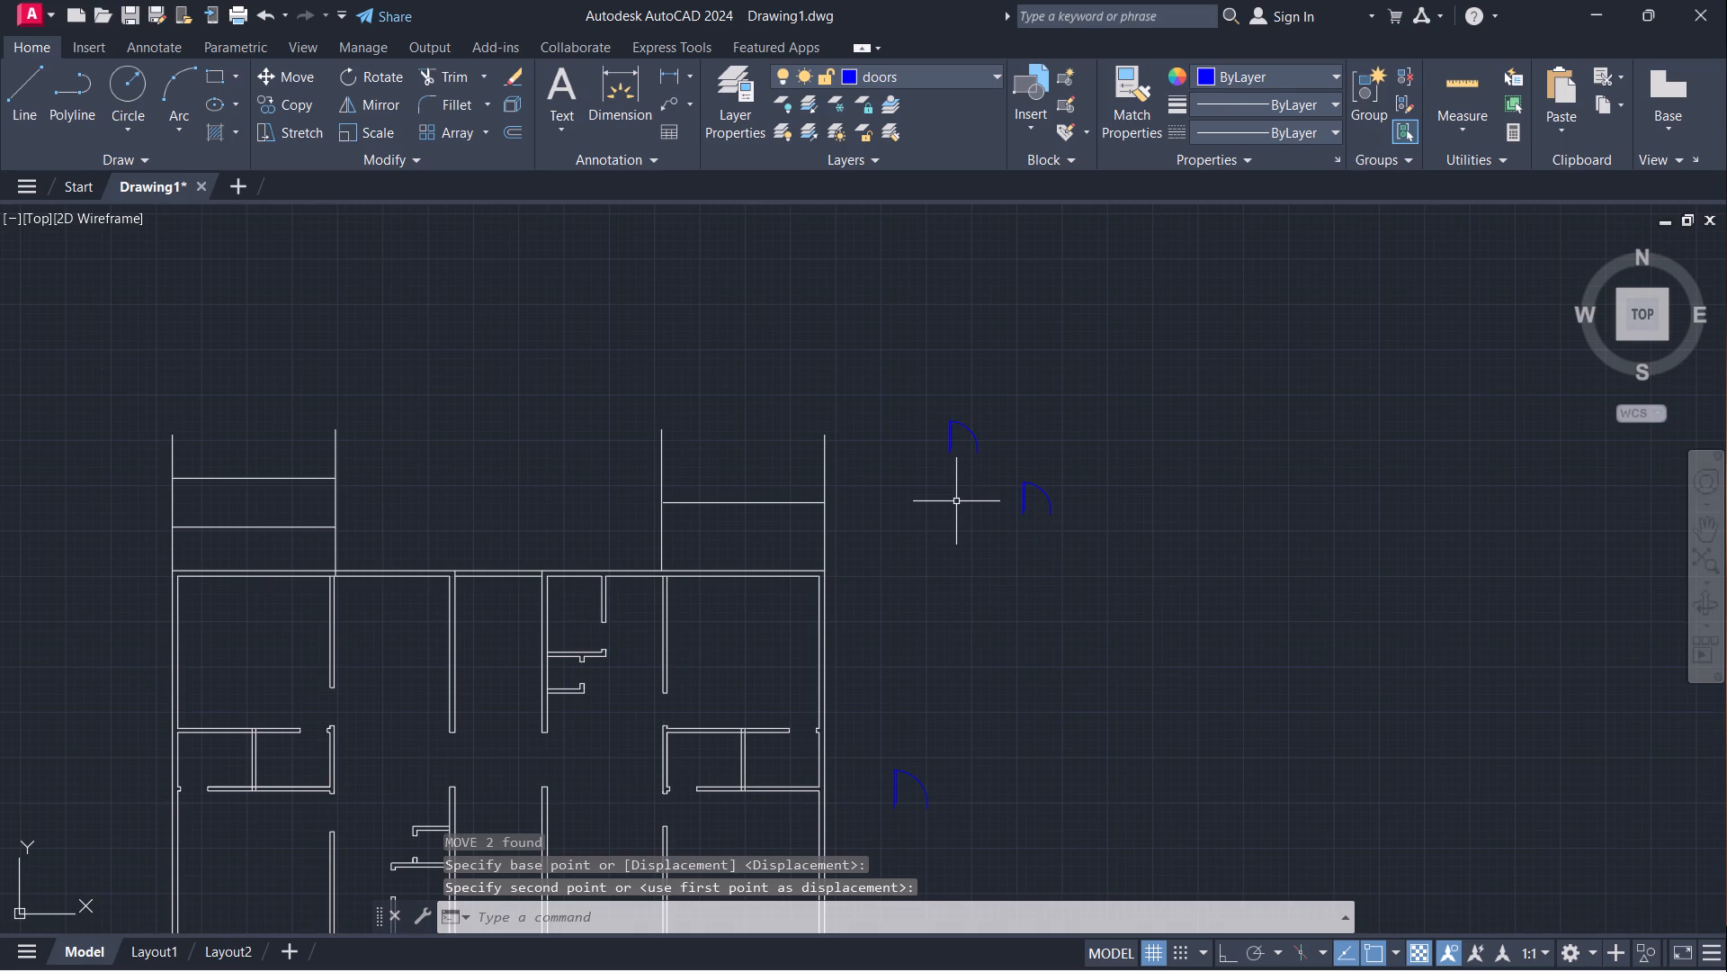
Mirror the 3' door beside the floor plan across a vertical line with ortho on, keeping the original.
{"action": "key", "text": "Escape"}
{"action": "middle_click_drag", "start_coordinate": [1008, 847], "coordinate": [1000, 646]}
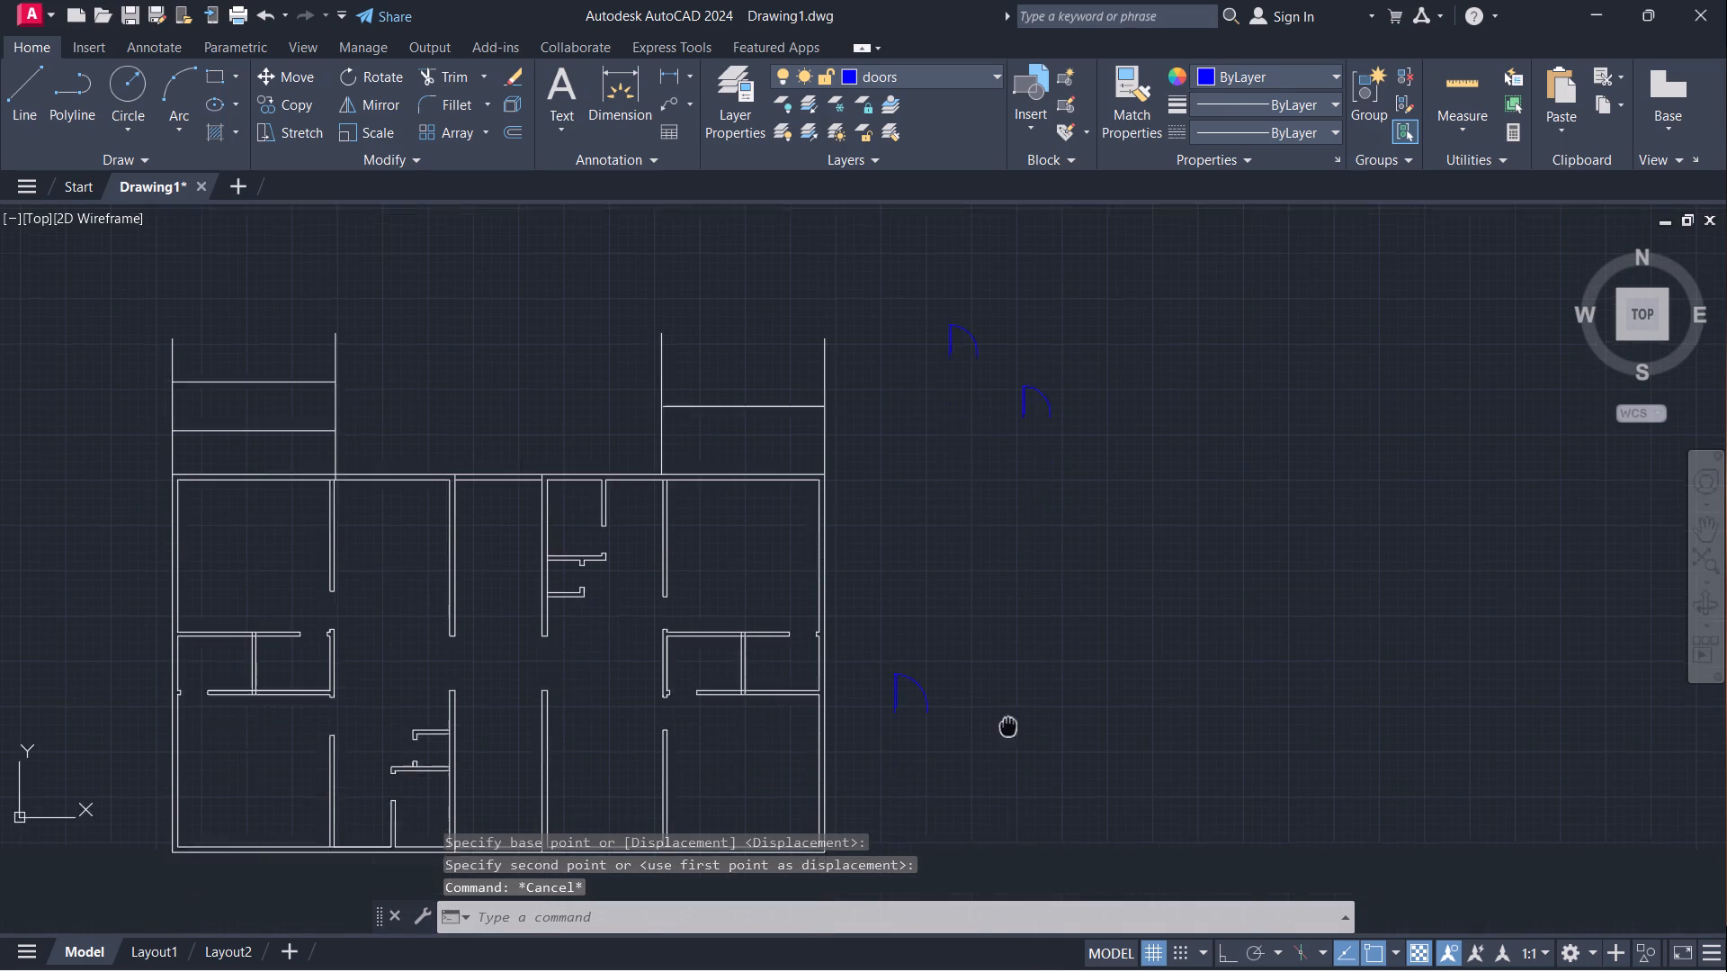
{"action": "middle_click_drag", "start_coordinate": [1000, 646], "coordinate": [970, 553]}
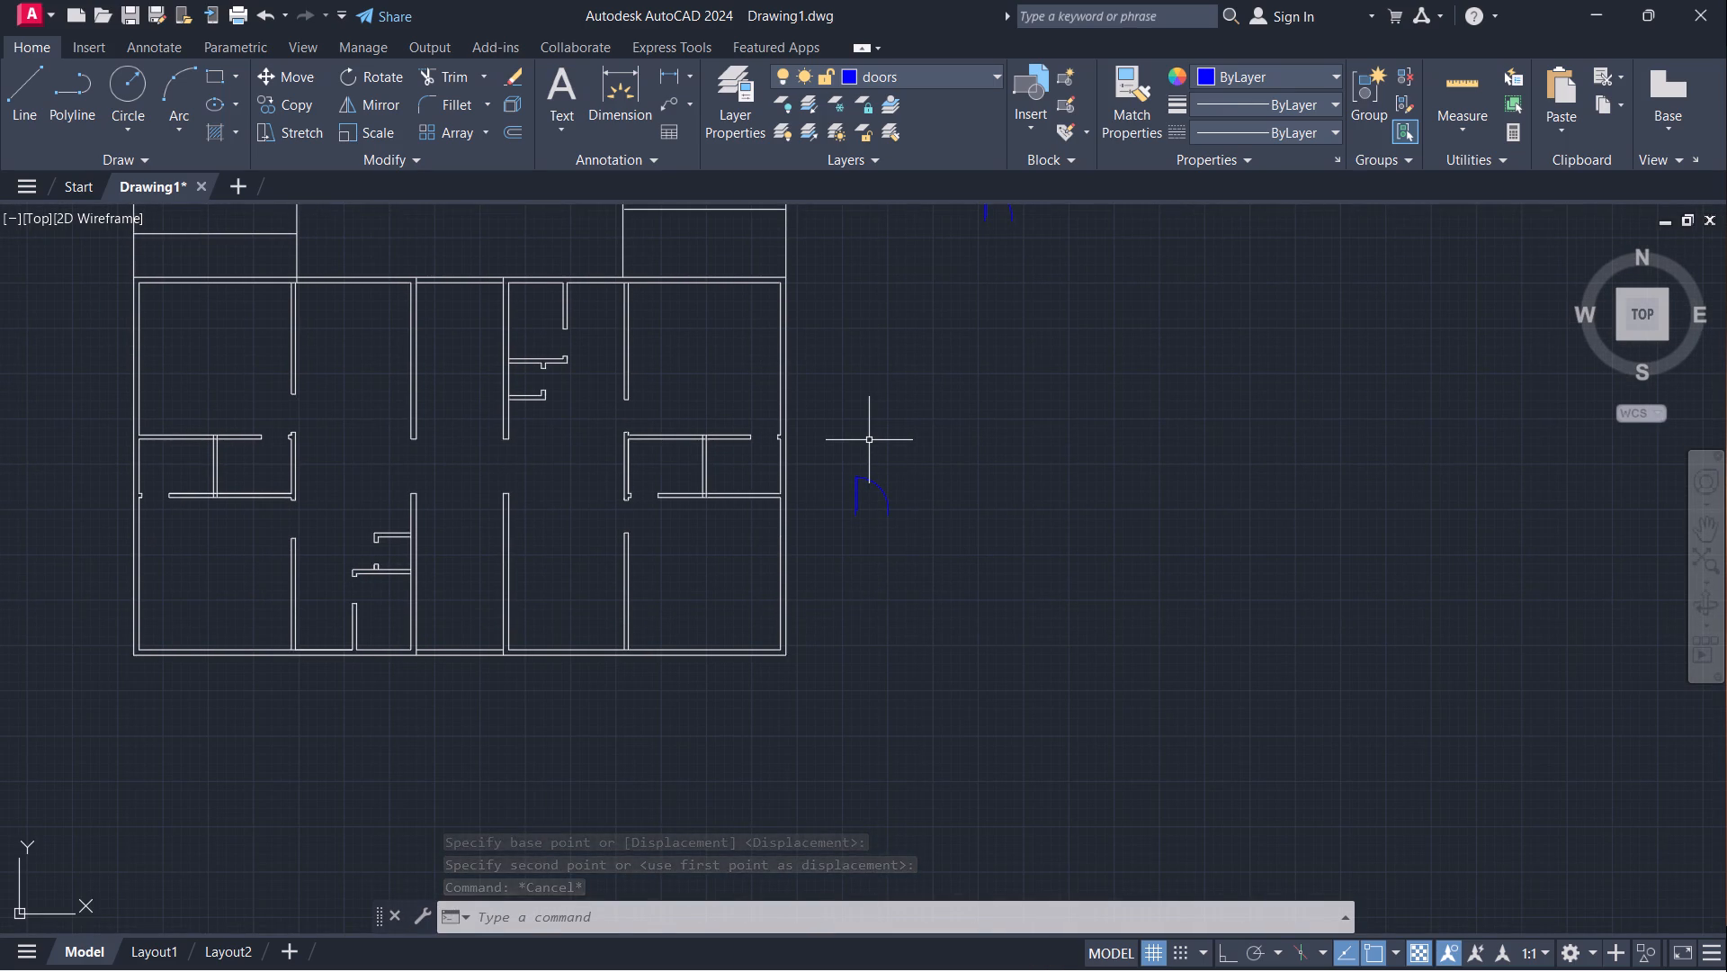
{"action": "scroll", "coordinate": [822, 488], "scroll_direction": "up", "scroll_amount": 1}
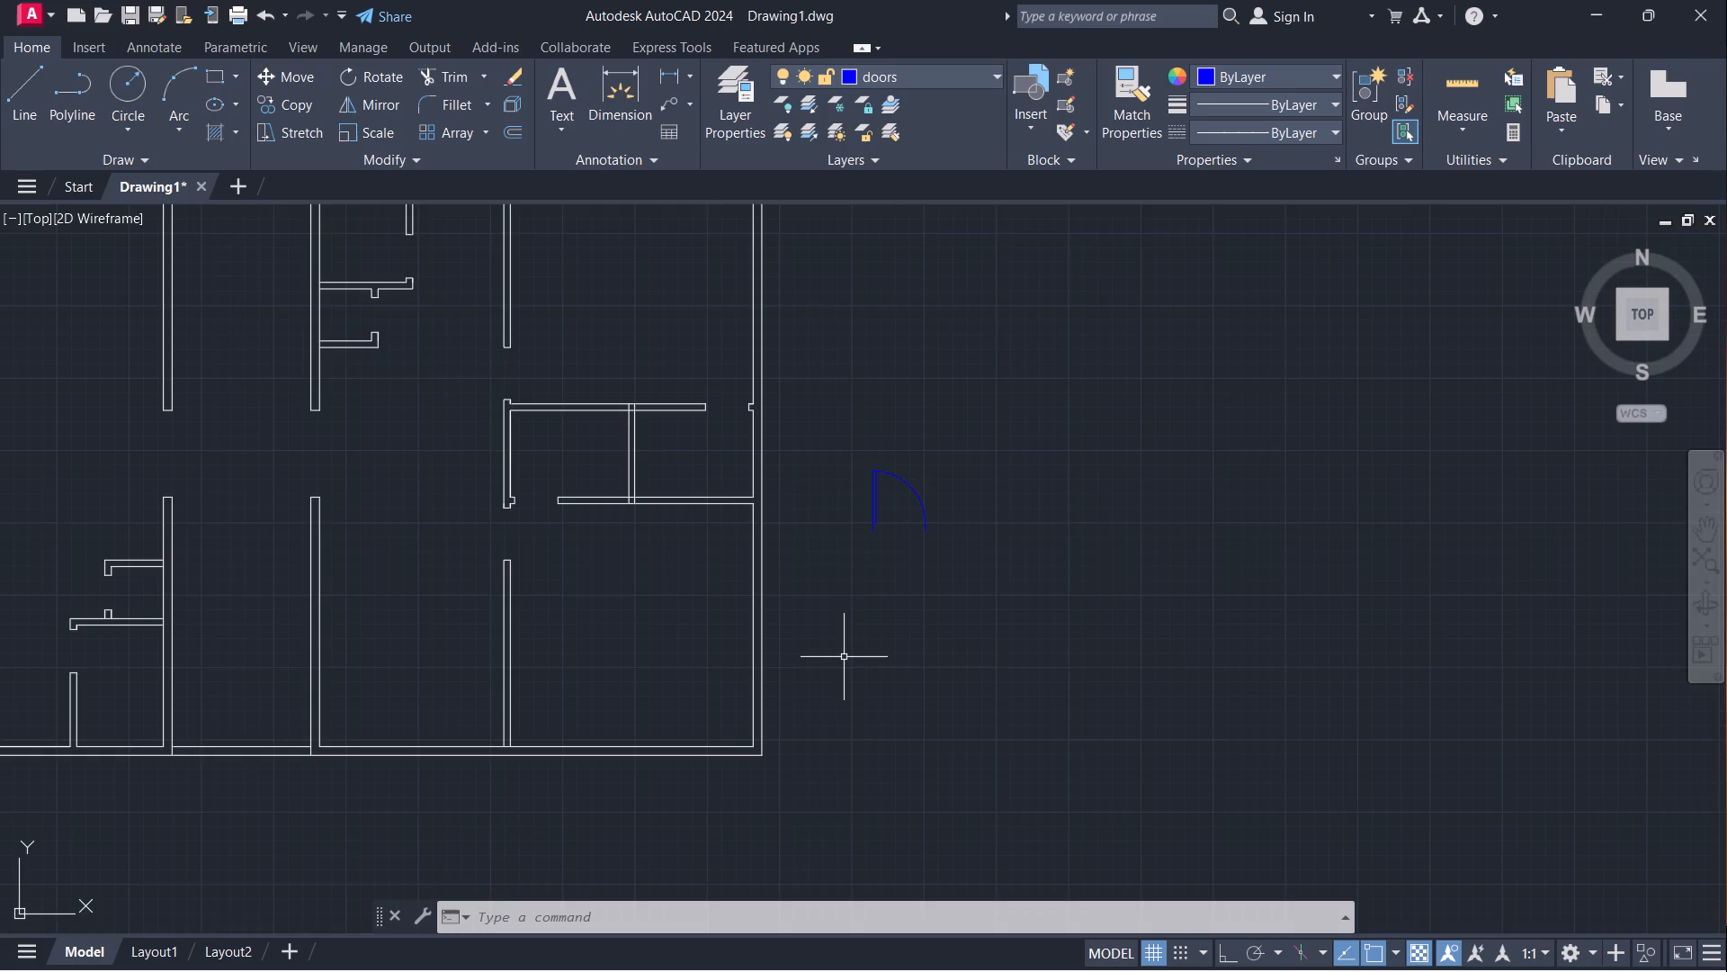
{"action": "middle_click_drag", "start_coordinate": [844, 662], "coordinate": [1132, 665]}
{"action": "left_click", "coordinate": [1131, 408]}
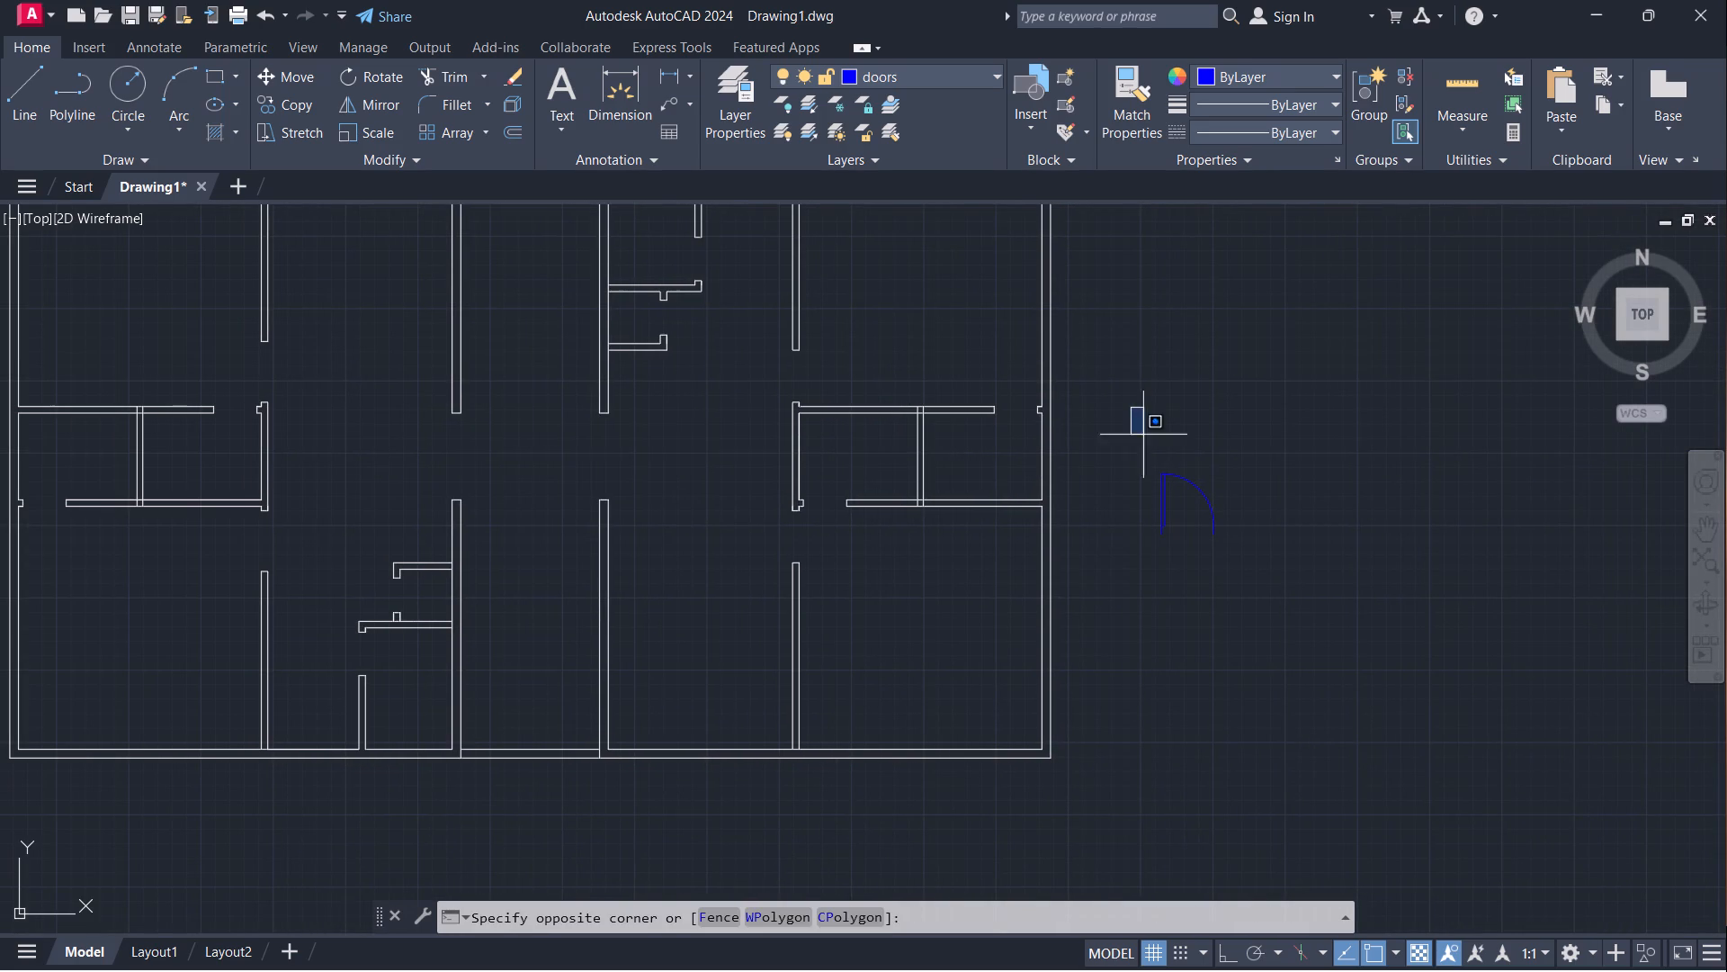
{"action": "left_click", "coordinate": [1283, 596]}
{"action": "type", "text": "mi"}
{"action": "key", "text": "Return"}
{"action": "left_click", "coordinate": [1274, 571]}
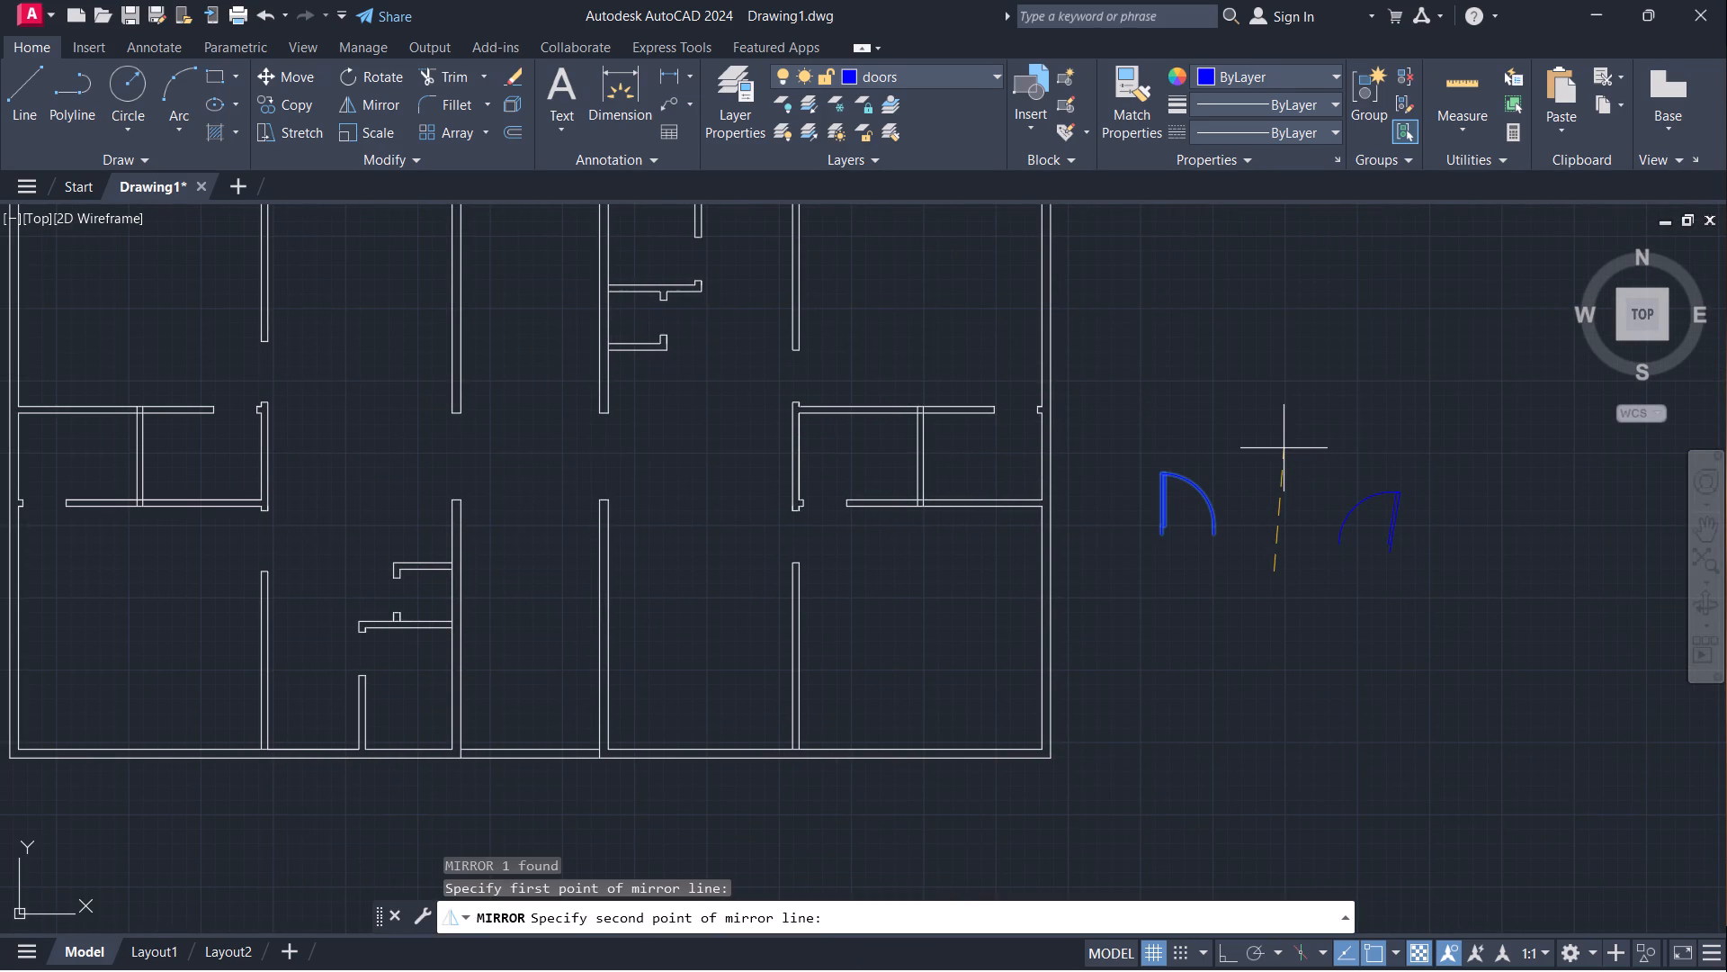
{"action": "key", "text": "F8"}
{"action": "left_click", "coordinate": [1270, 404]}
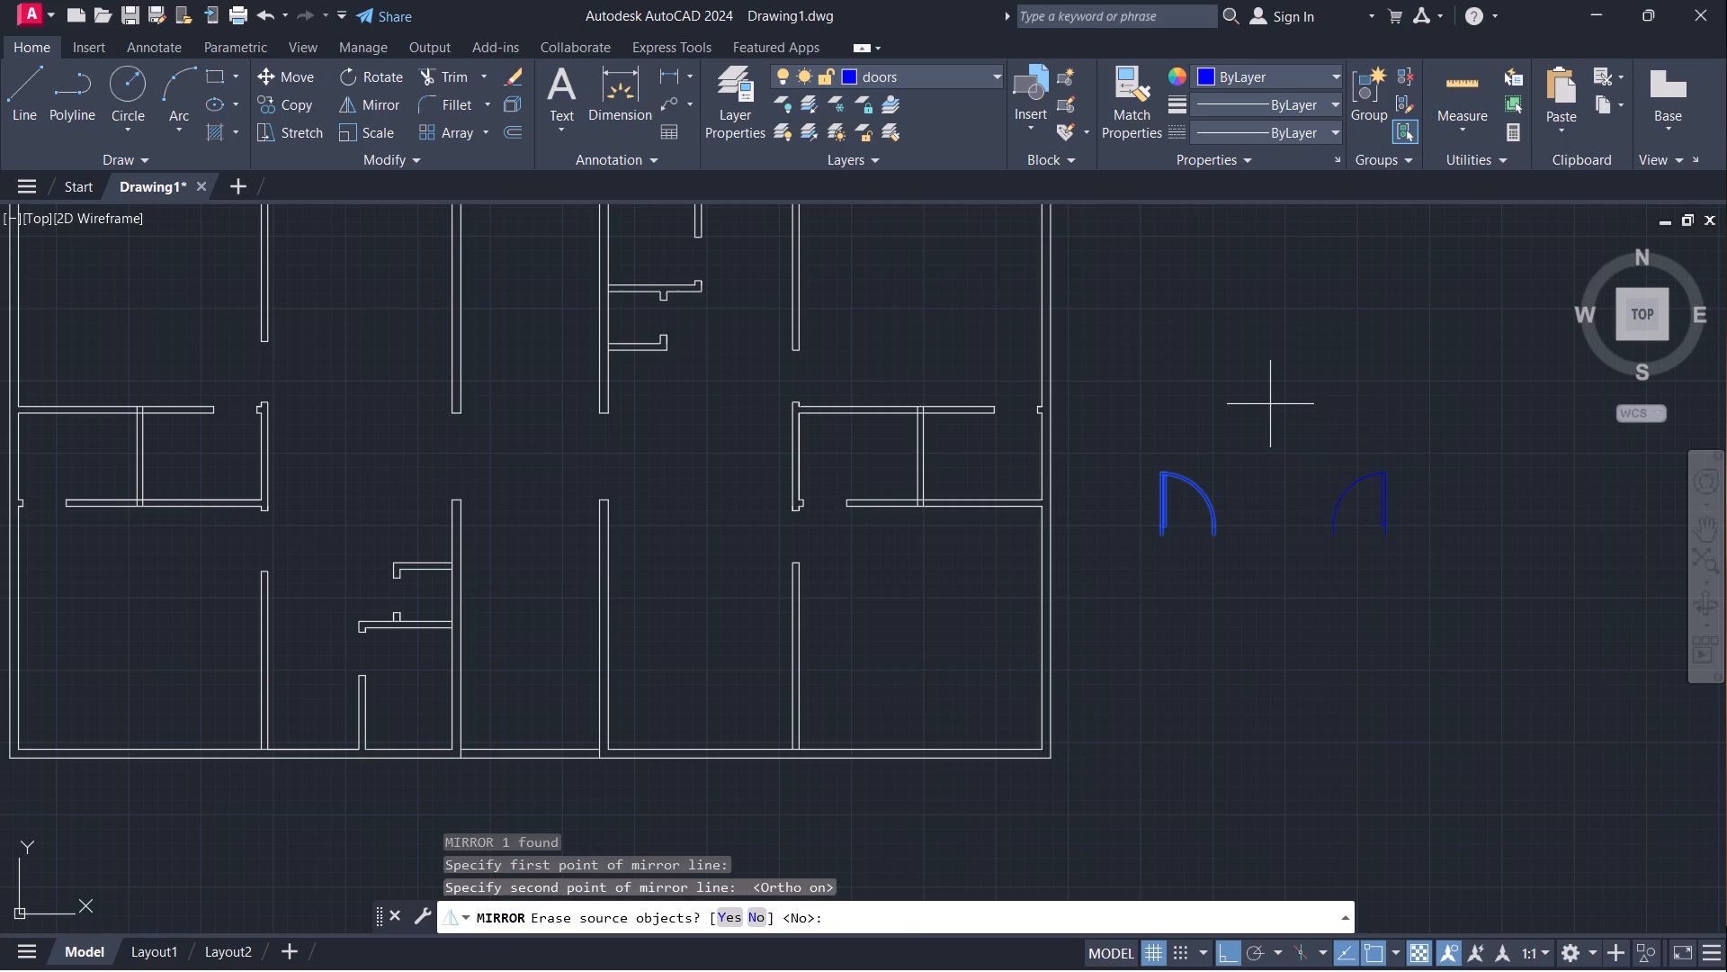
{"action": "key", "text": "Return"}
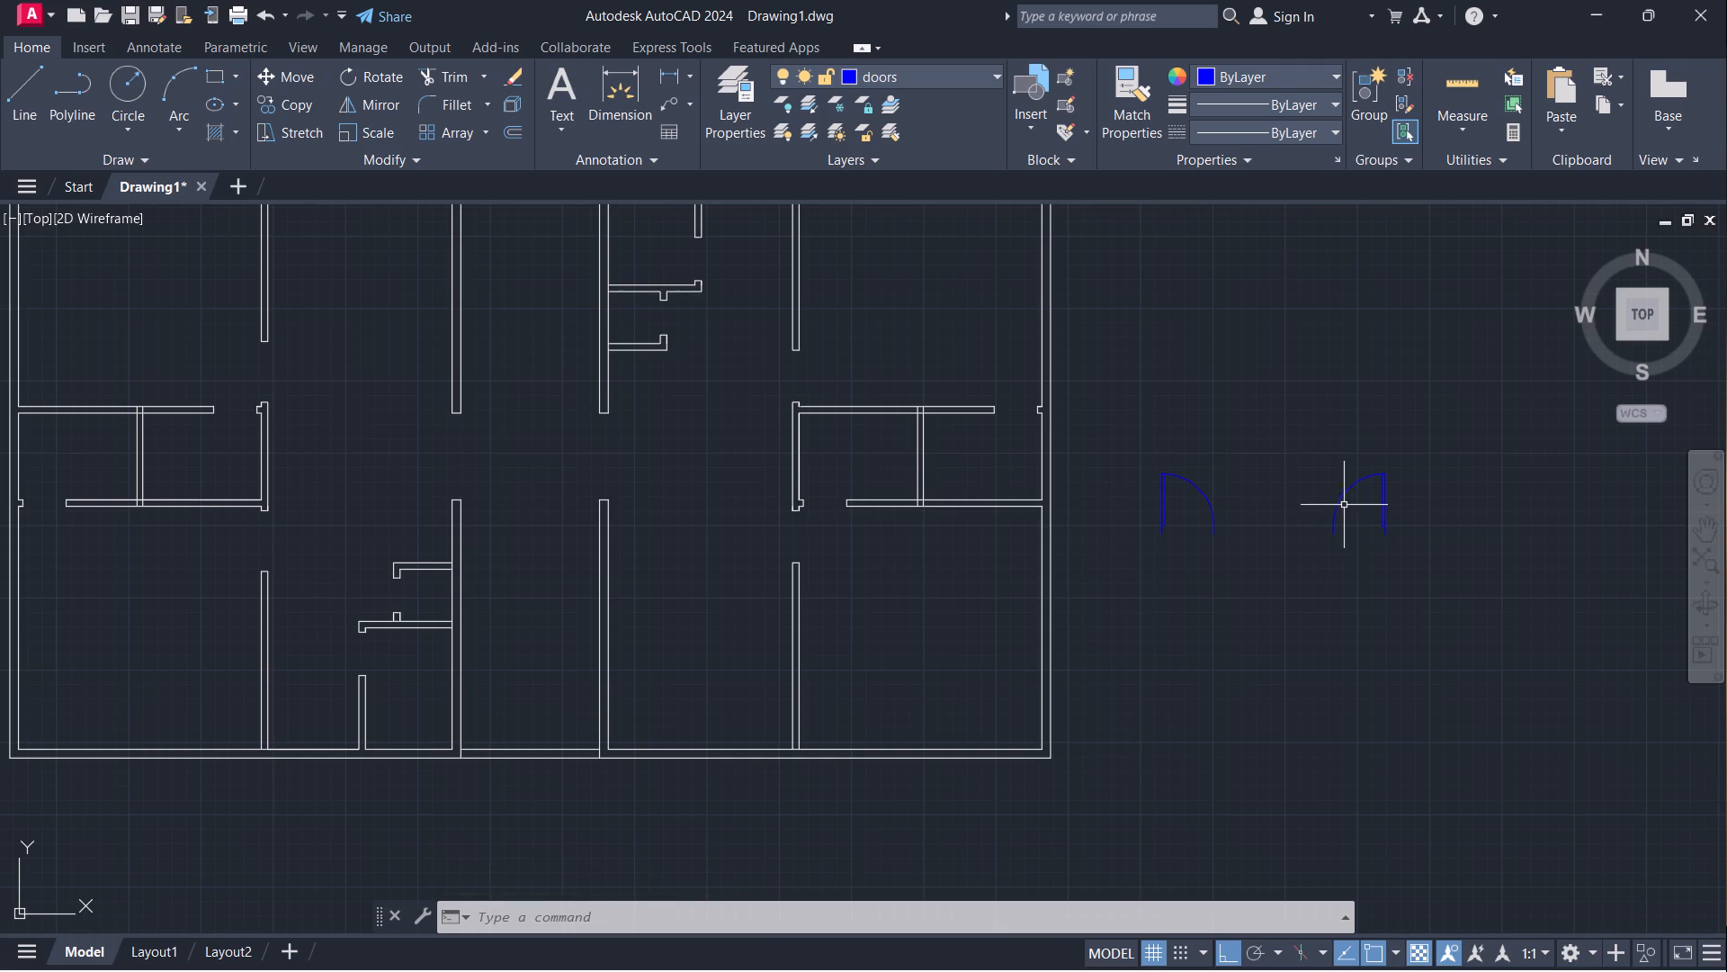
Copy the mirrored 3' door about 8' straight down from its hinge-side end.
{"action": "left_click", "coordinate": [1249, 390]}
{"action": "left_click", "coordinate": [1477, 625]}
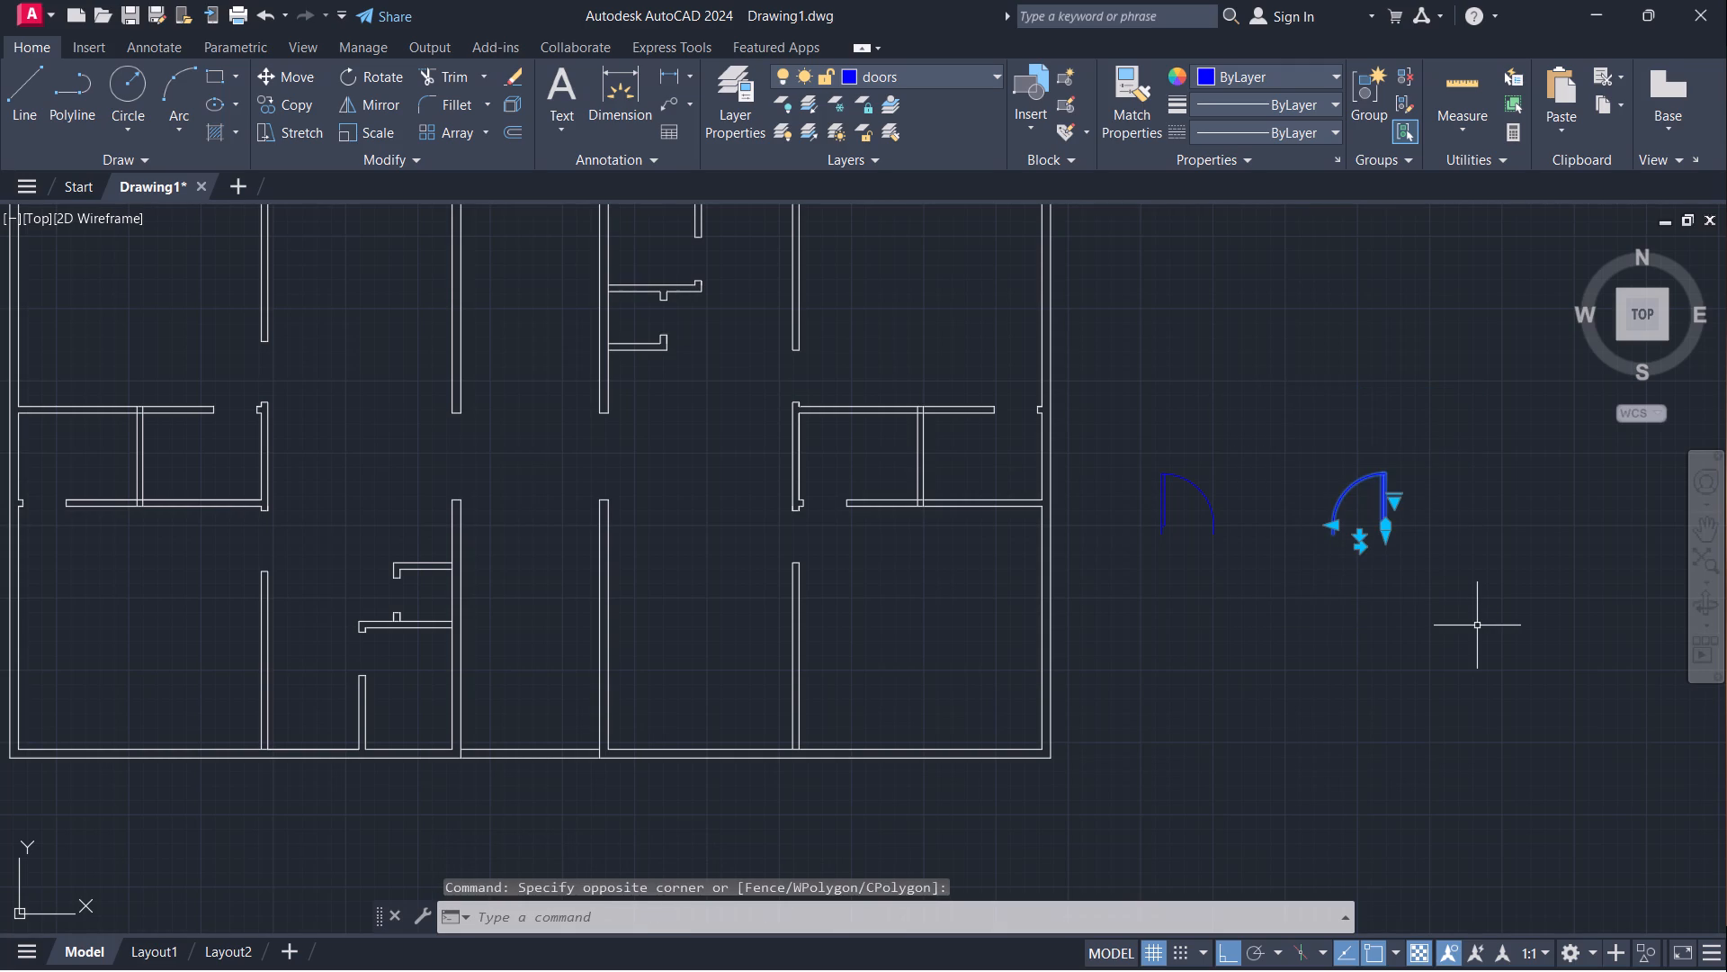
{"action": "key", "text": "c"}
{"action": "key", "text": "o"}
{"action": "key", "text": "Return"}
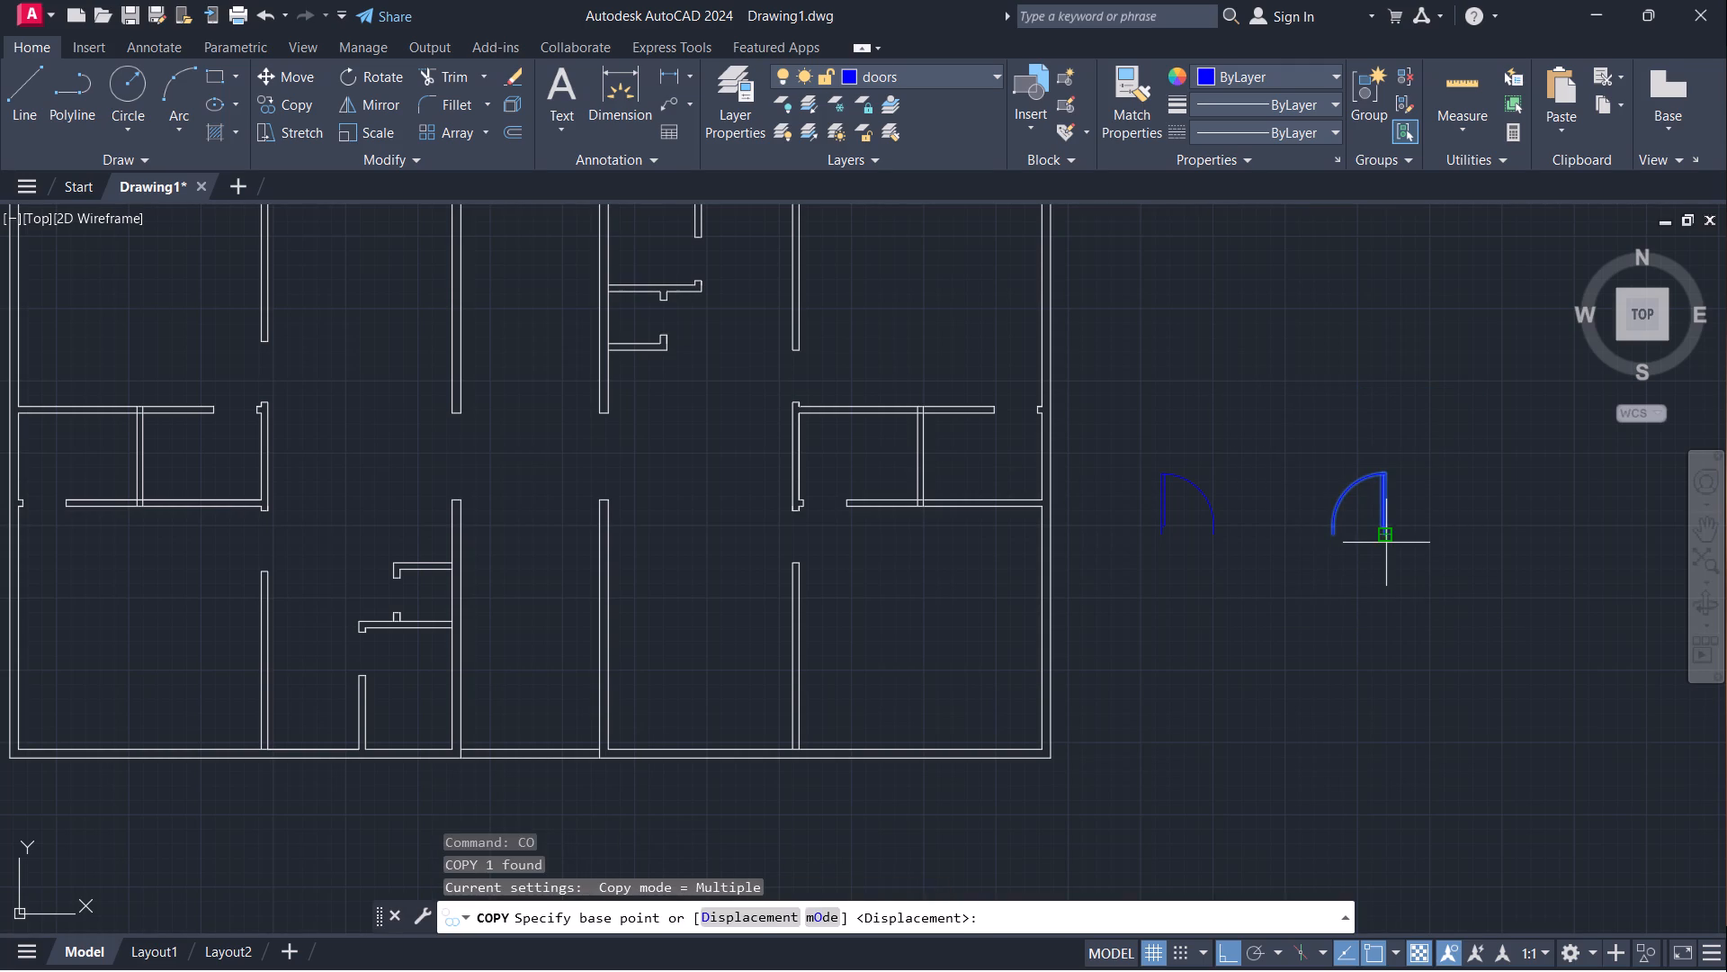
{"action": "left_click", "coordinate": [1386, 543]}
{"action": "left_click", "coordinate": [1402, 674]}
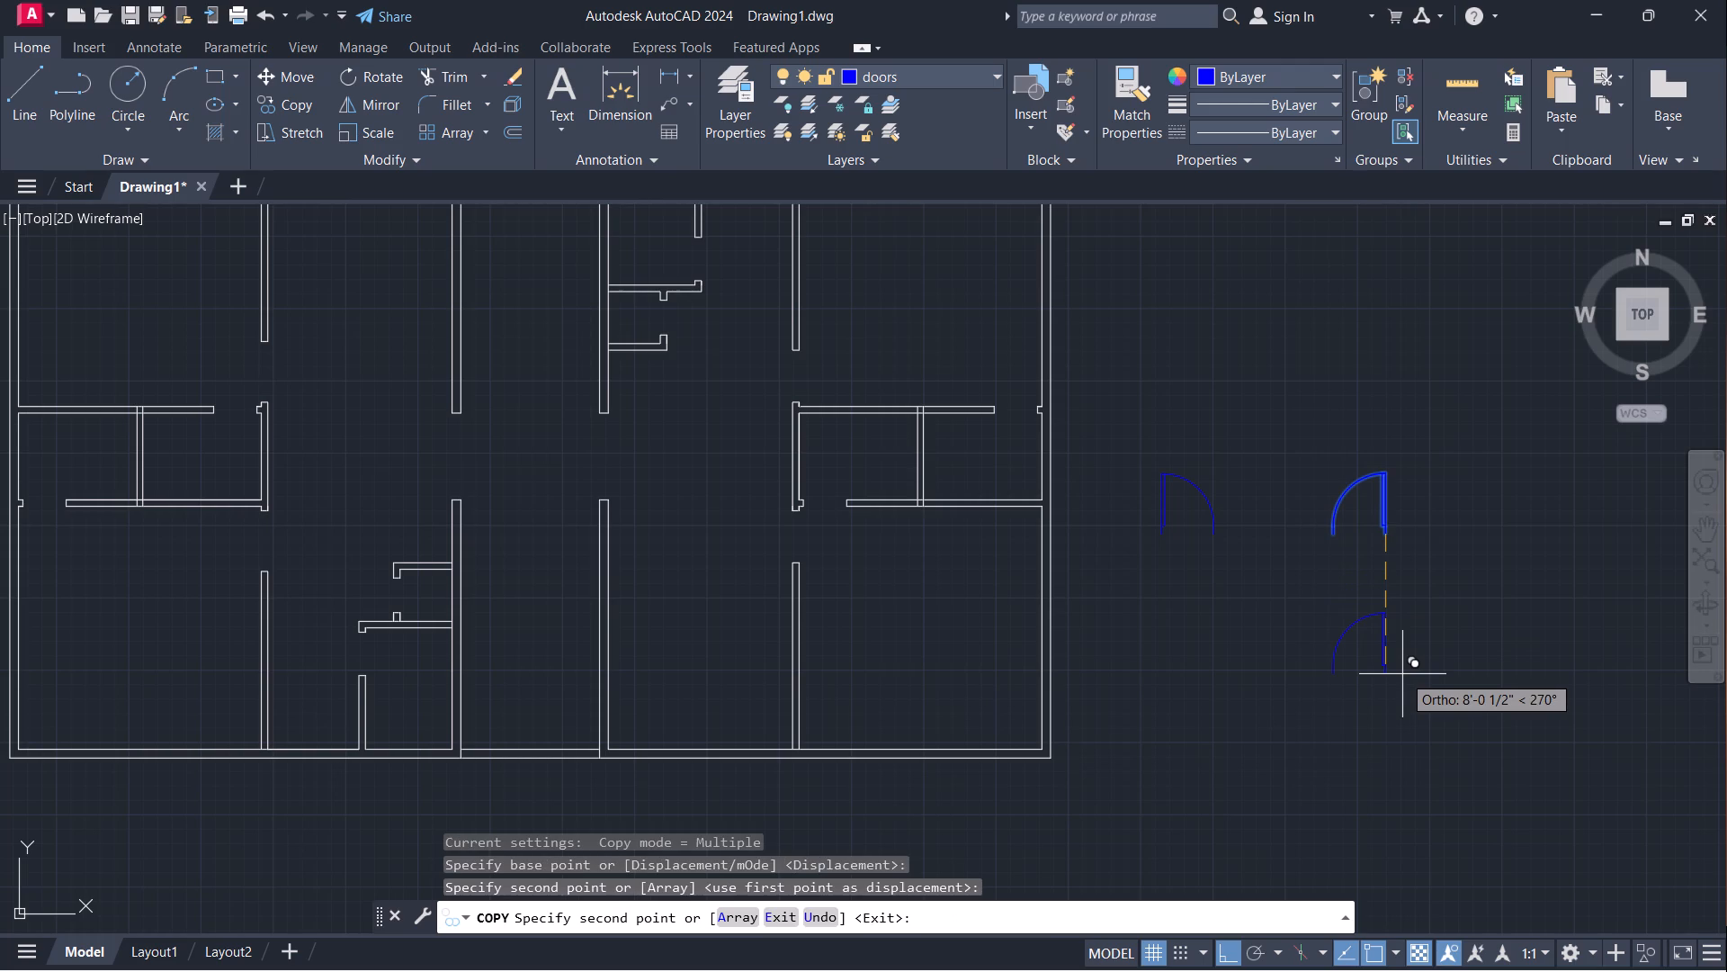
{"action": "key", "text": "Escape"}
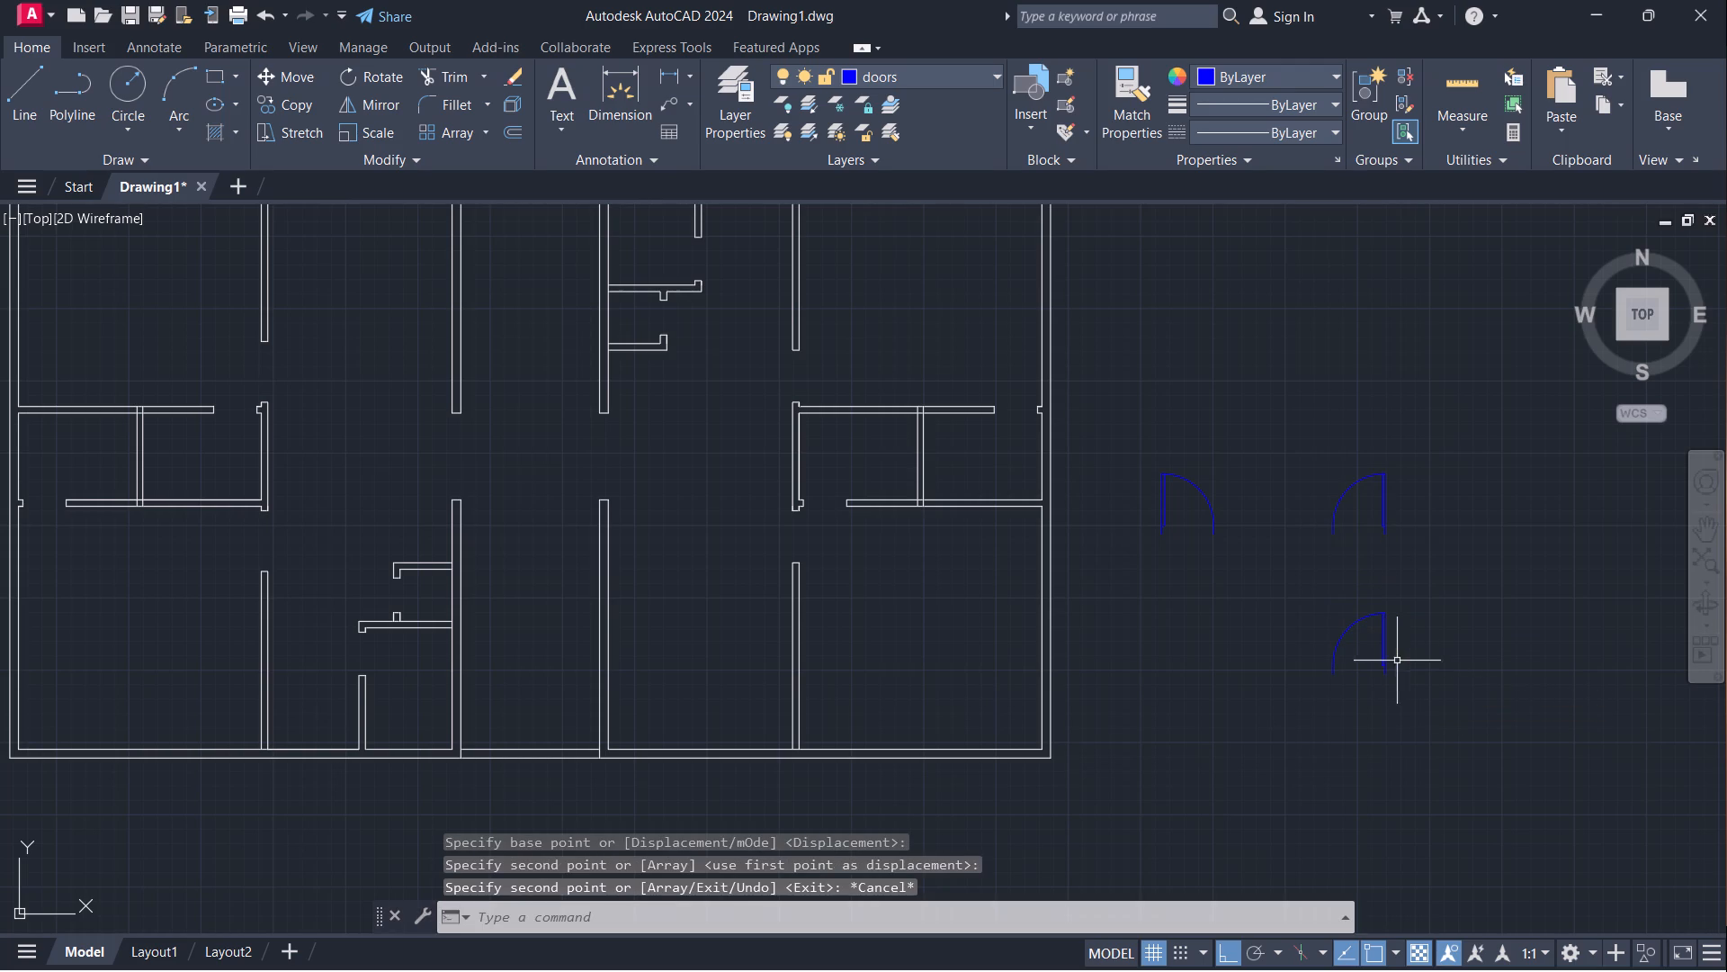
Rotate the lower door copy 90° counterclockwise about its hinge-side end.
{"action": "left_click", "coordinate": [1386, 659]}
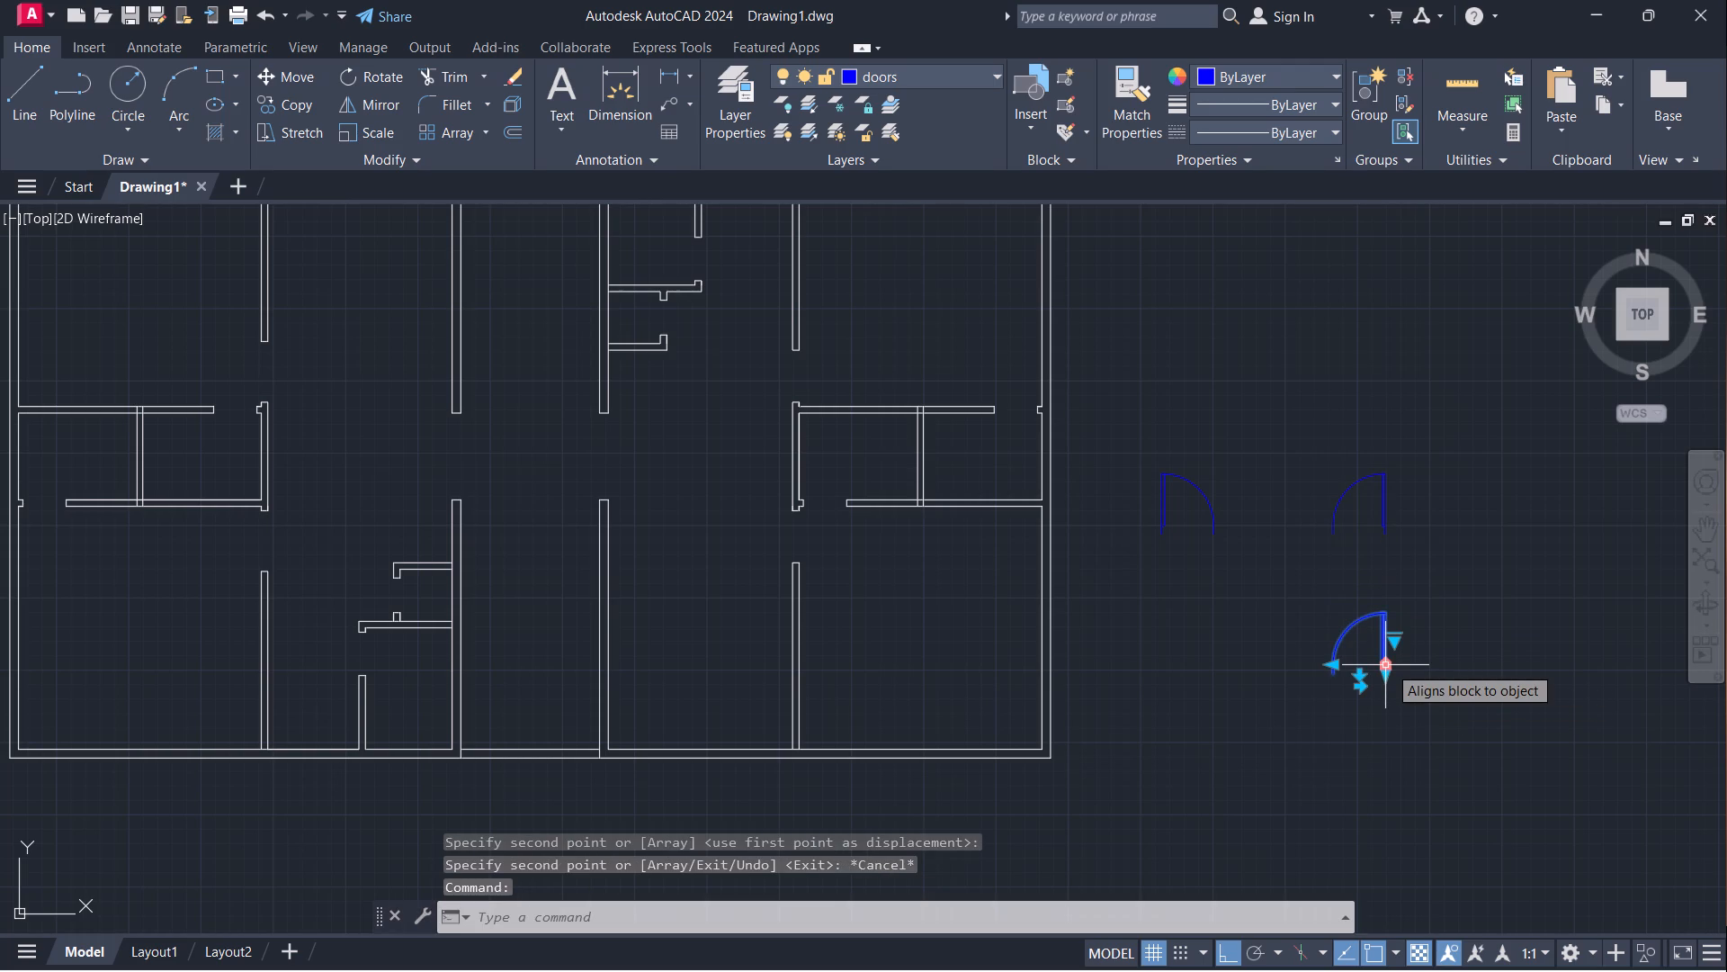
{"action": "type", "text": "ro"}
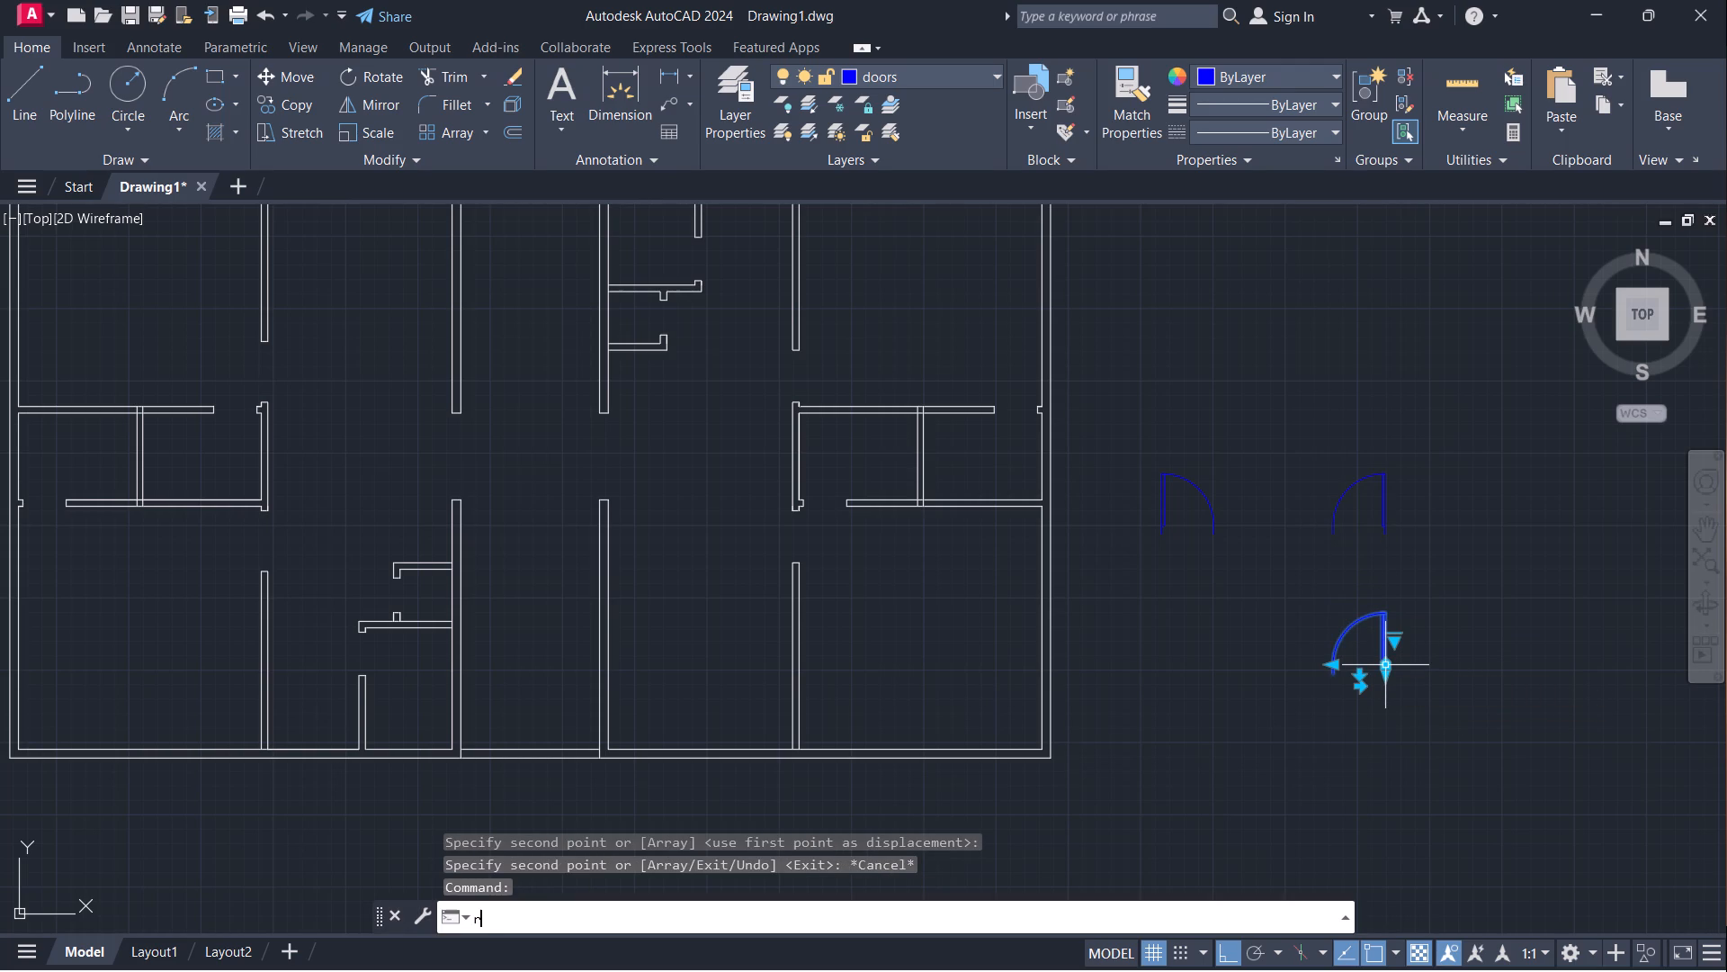
{"action": "key", "text": "Return"}
{"action": "left_click", "coordinate": [1388, 679]}
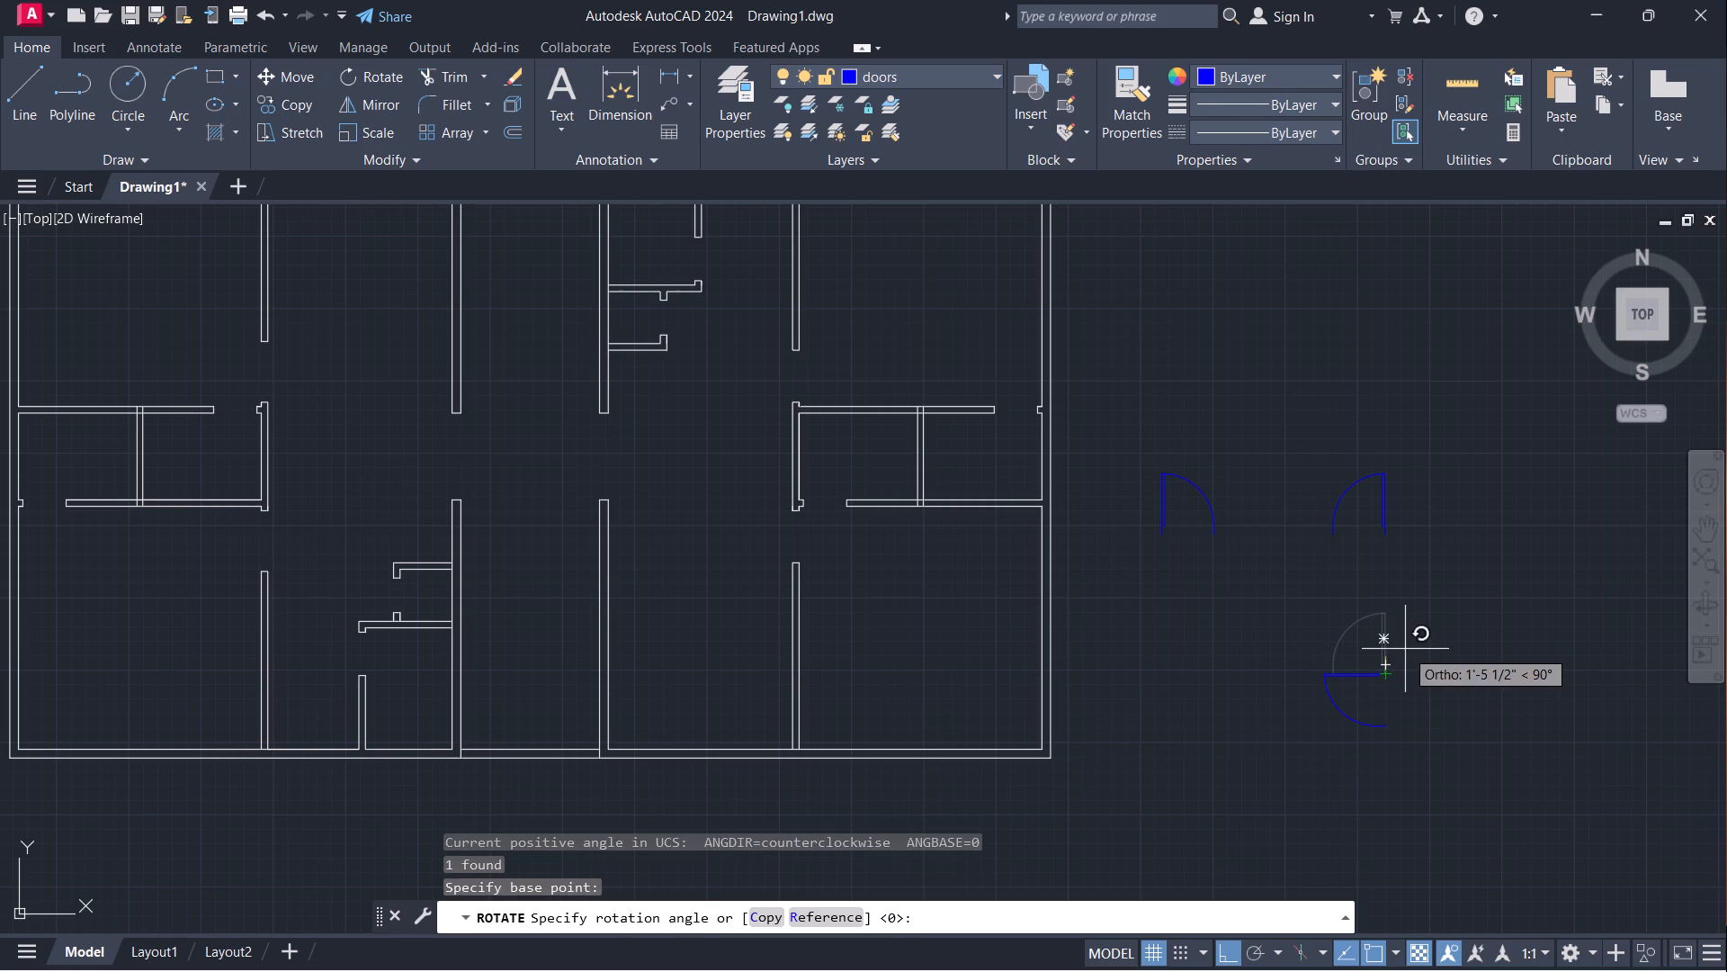
{"action": "left_click", "coordinate": [1405, 649]}
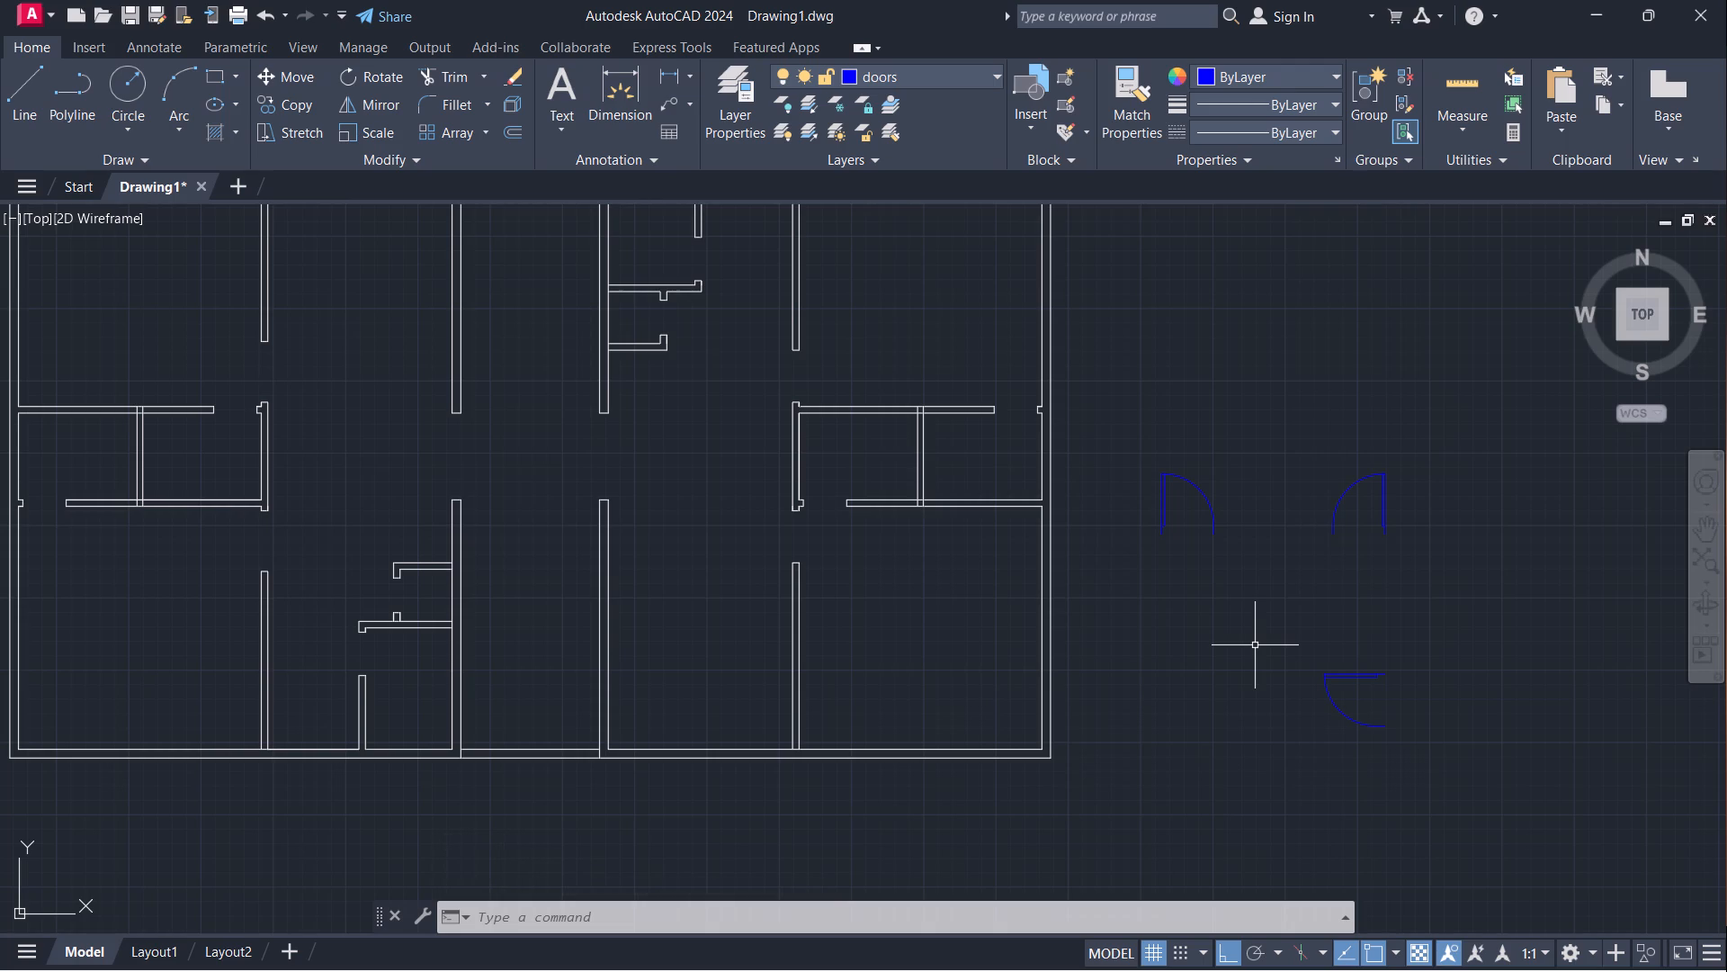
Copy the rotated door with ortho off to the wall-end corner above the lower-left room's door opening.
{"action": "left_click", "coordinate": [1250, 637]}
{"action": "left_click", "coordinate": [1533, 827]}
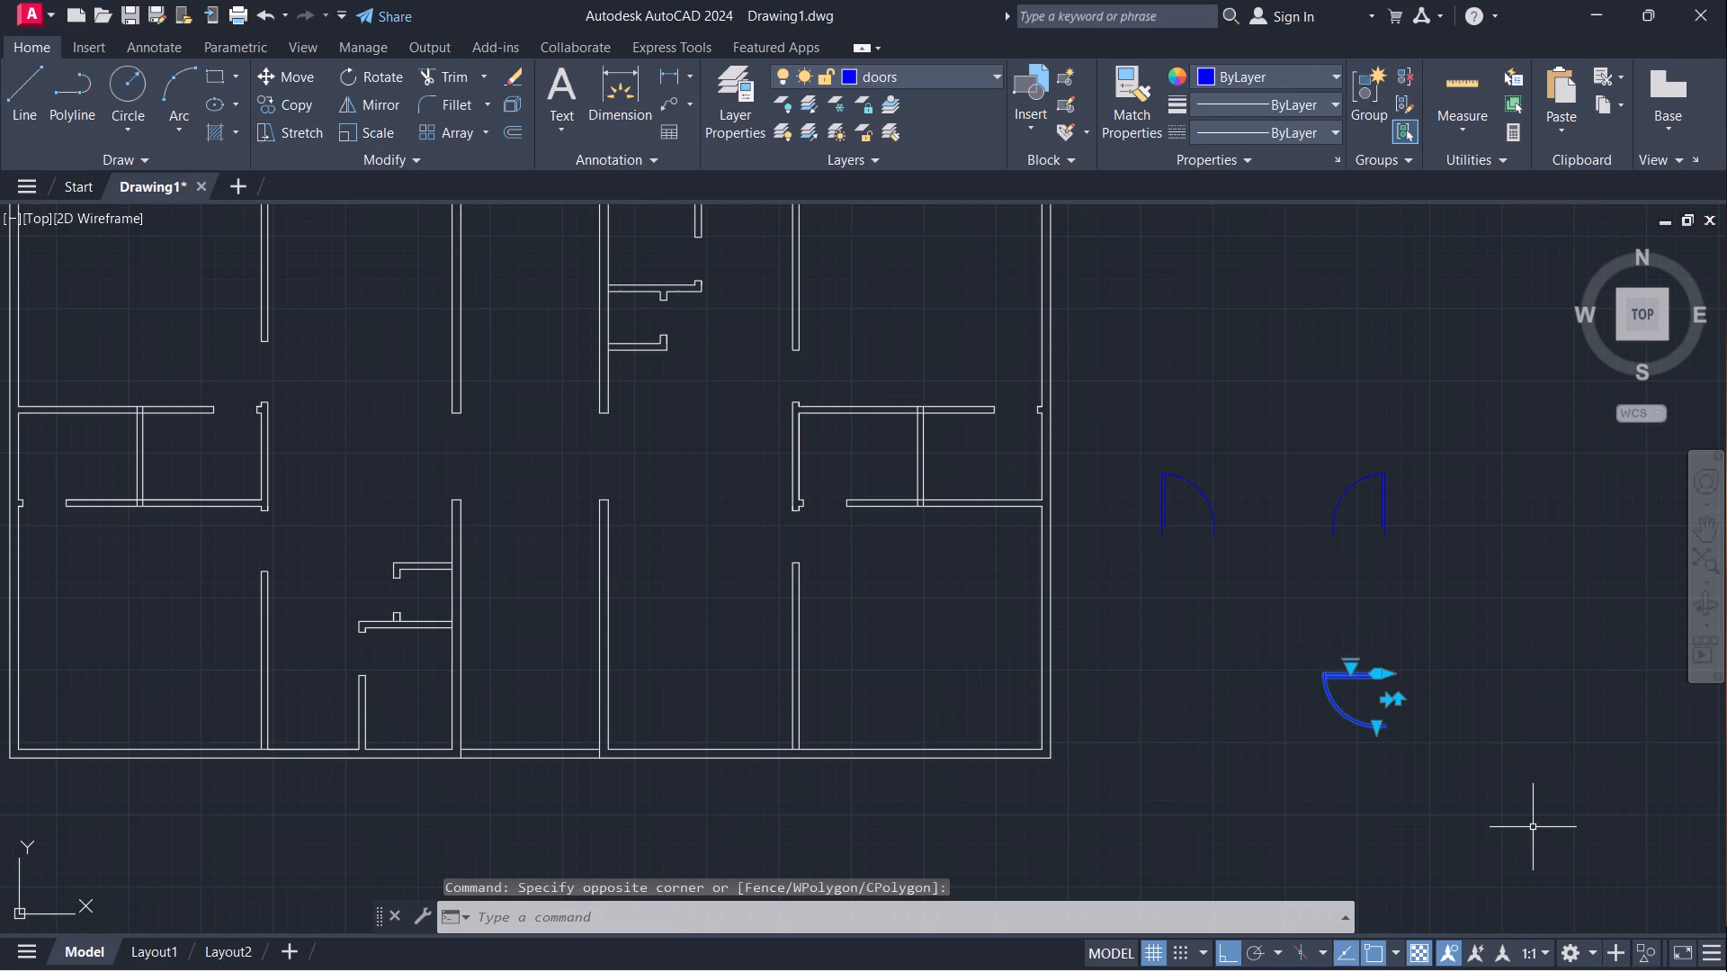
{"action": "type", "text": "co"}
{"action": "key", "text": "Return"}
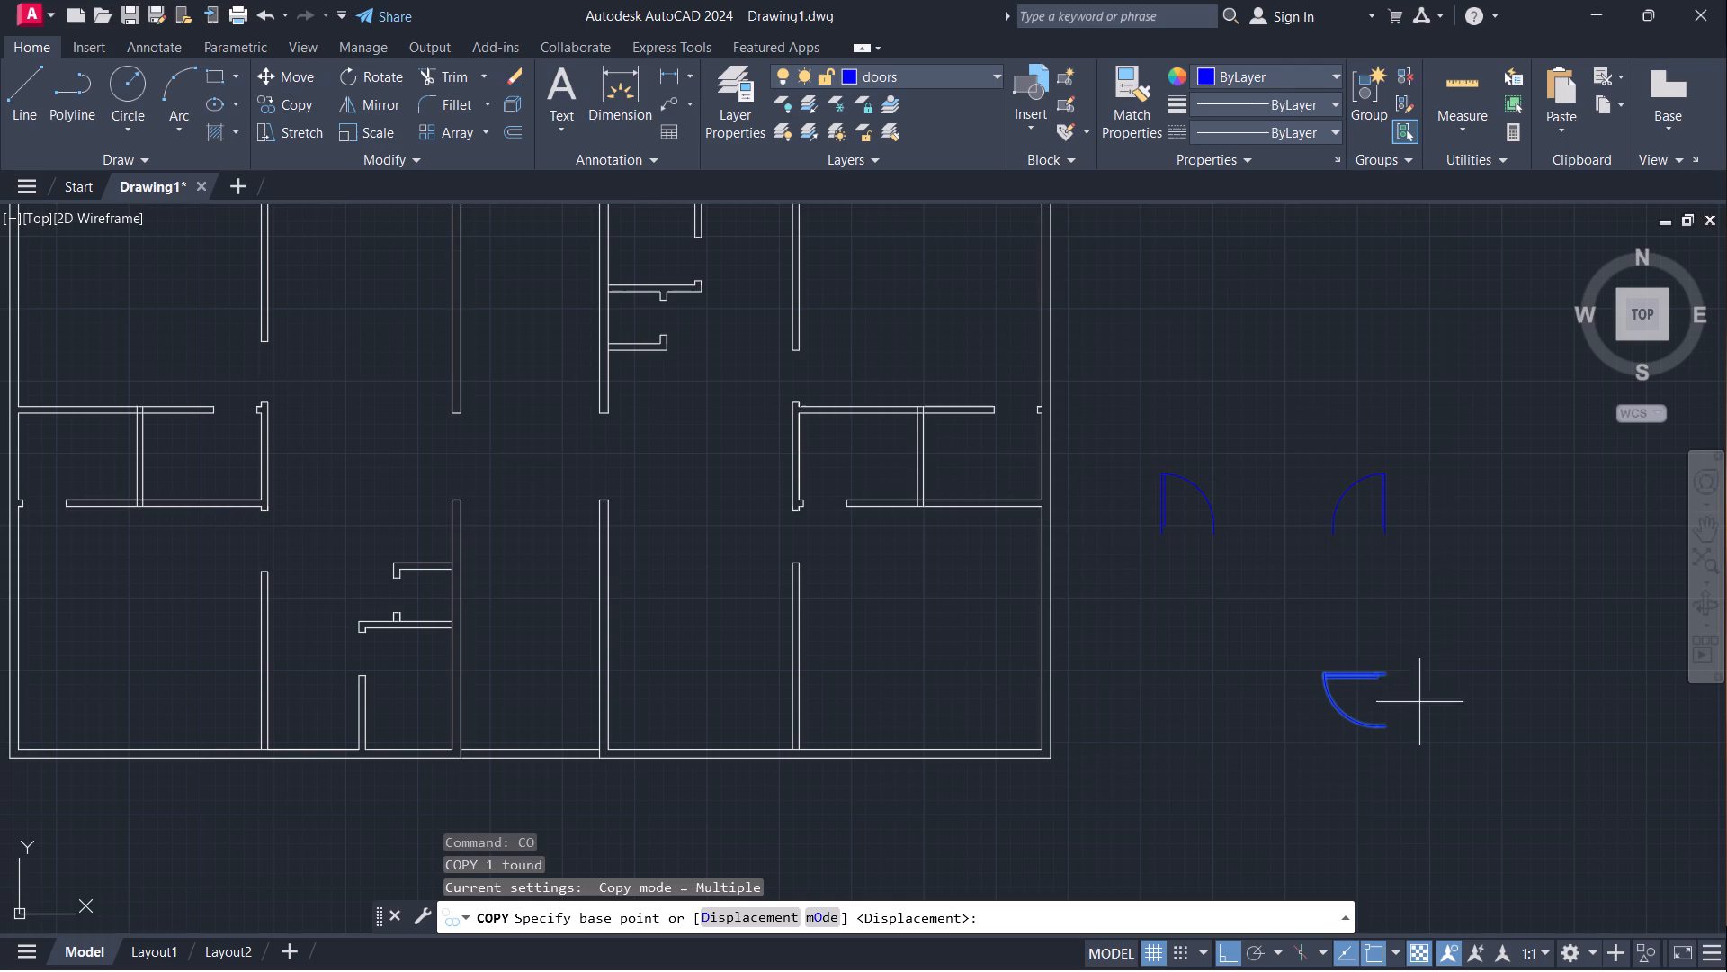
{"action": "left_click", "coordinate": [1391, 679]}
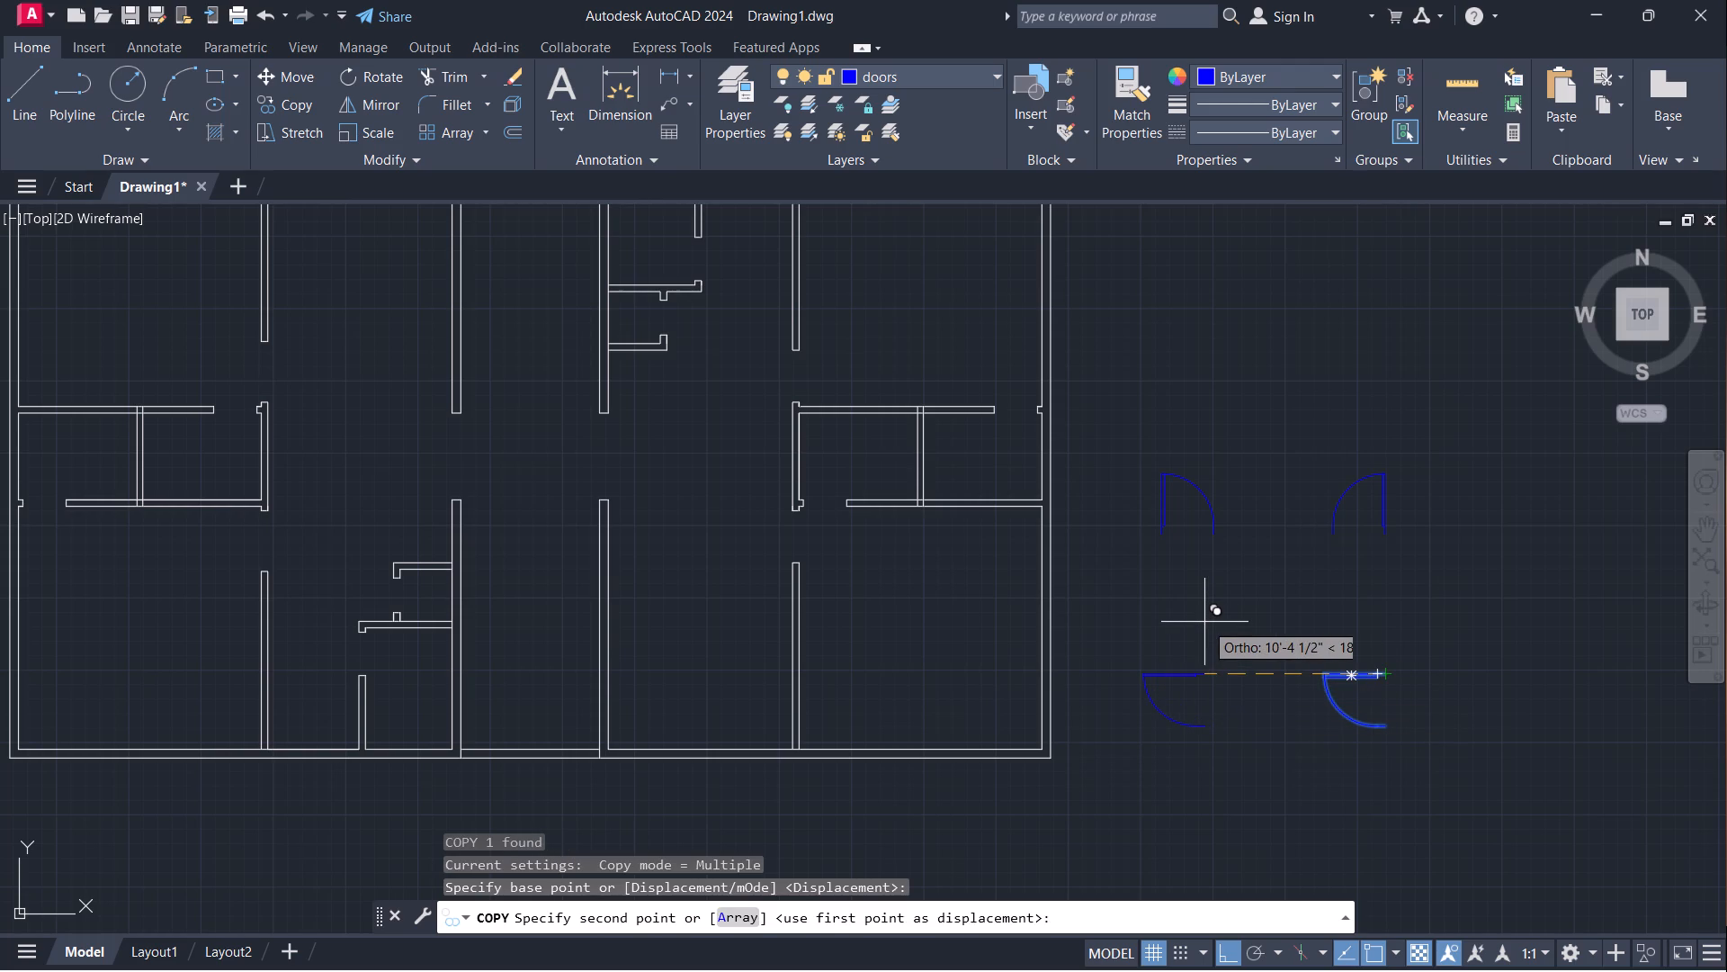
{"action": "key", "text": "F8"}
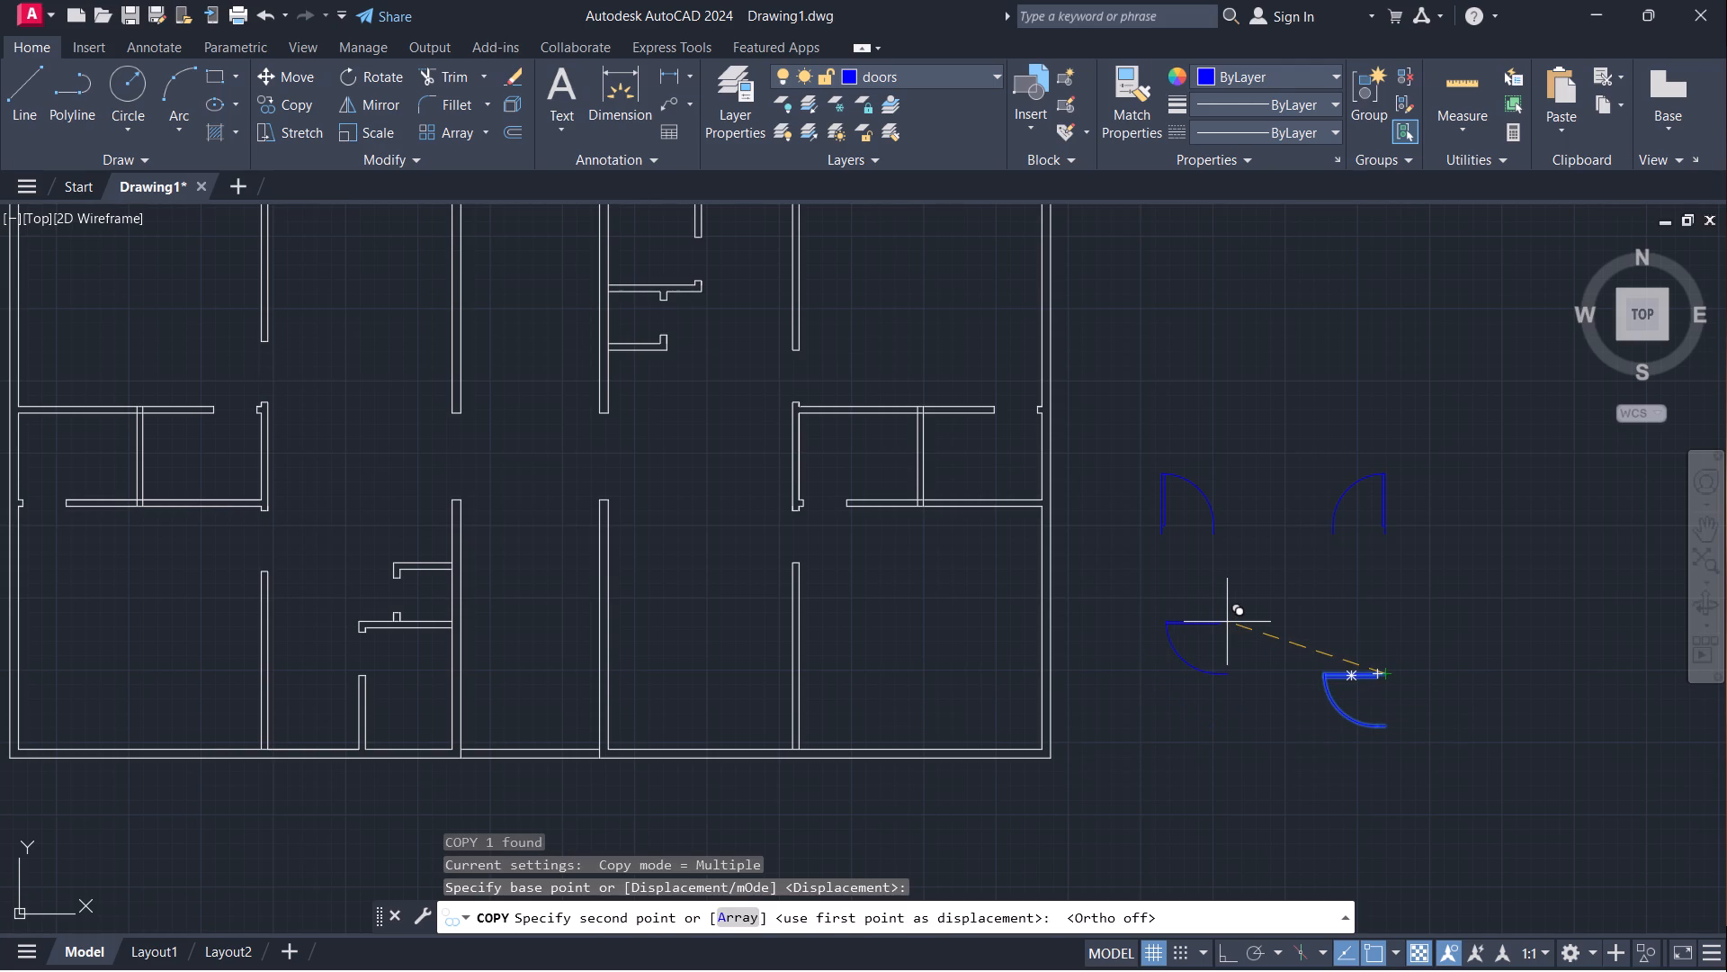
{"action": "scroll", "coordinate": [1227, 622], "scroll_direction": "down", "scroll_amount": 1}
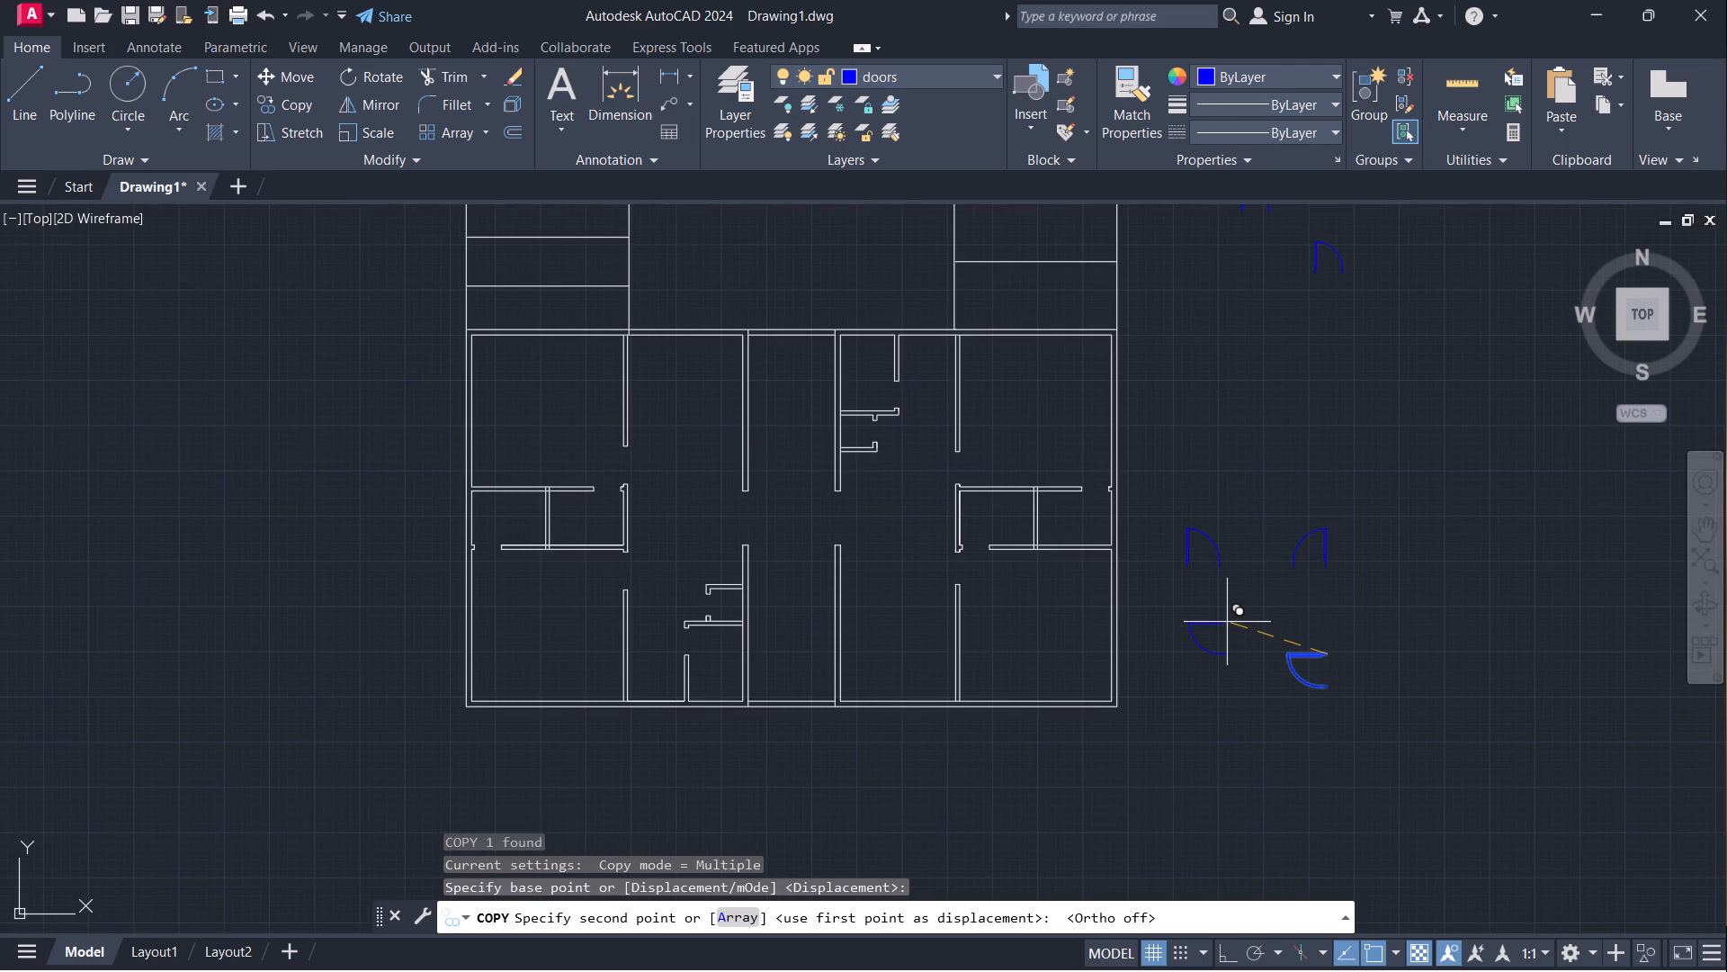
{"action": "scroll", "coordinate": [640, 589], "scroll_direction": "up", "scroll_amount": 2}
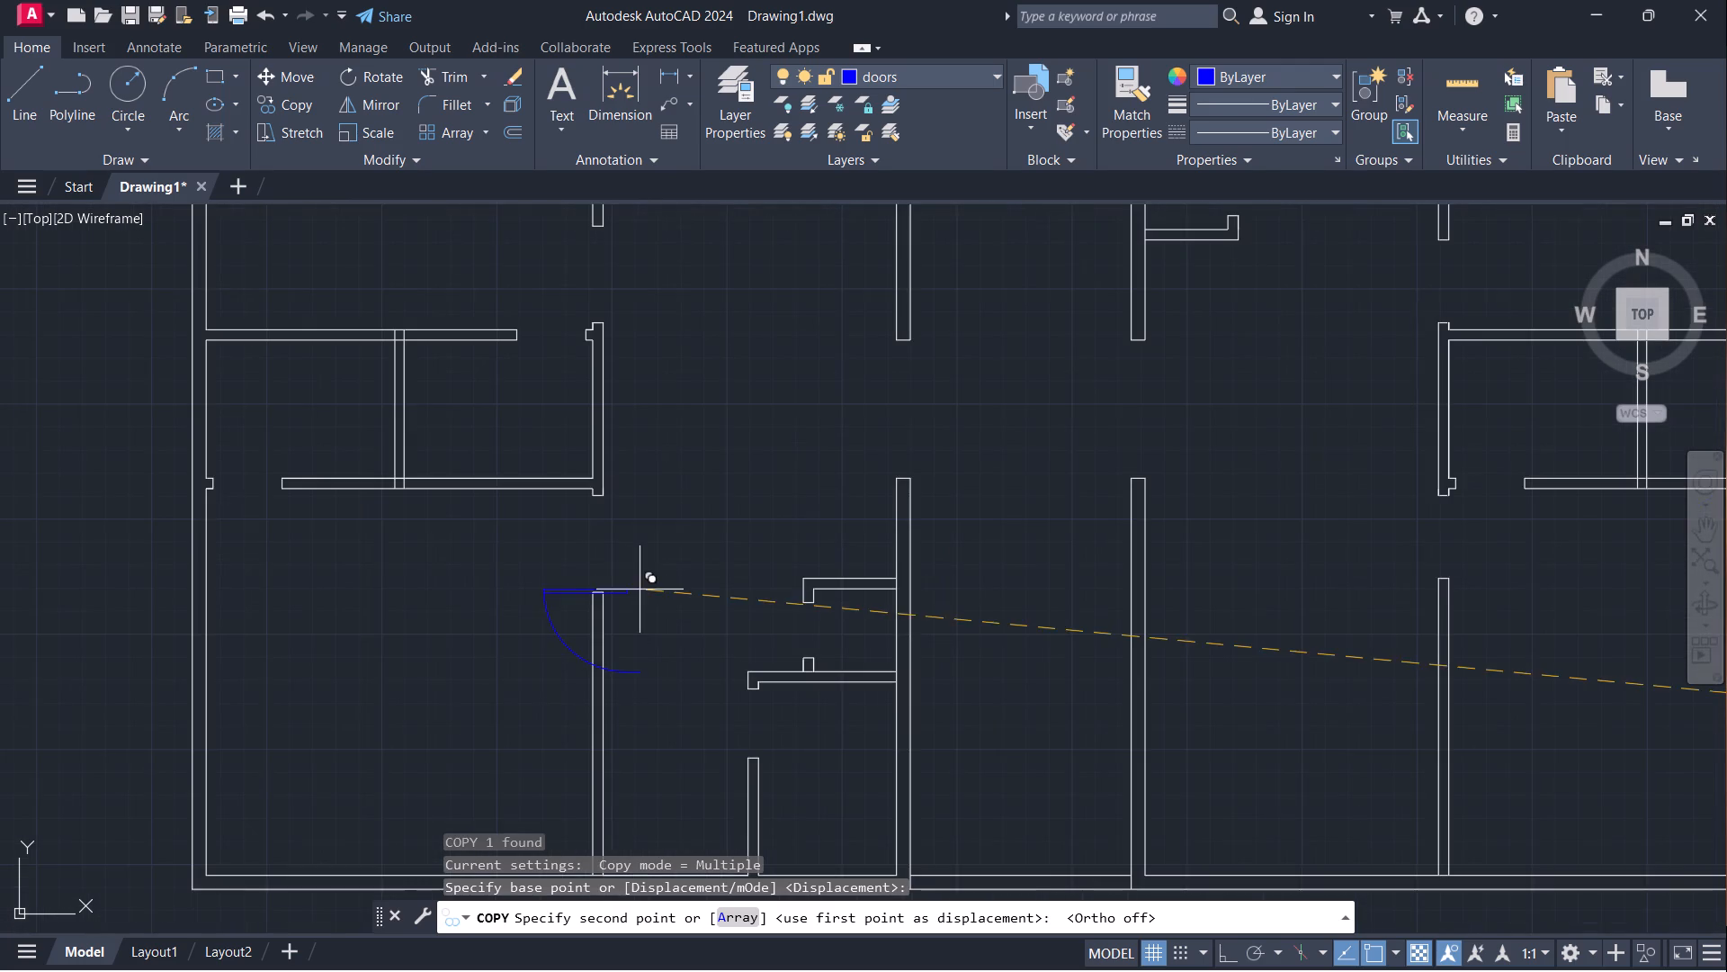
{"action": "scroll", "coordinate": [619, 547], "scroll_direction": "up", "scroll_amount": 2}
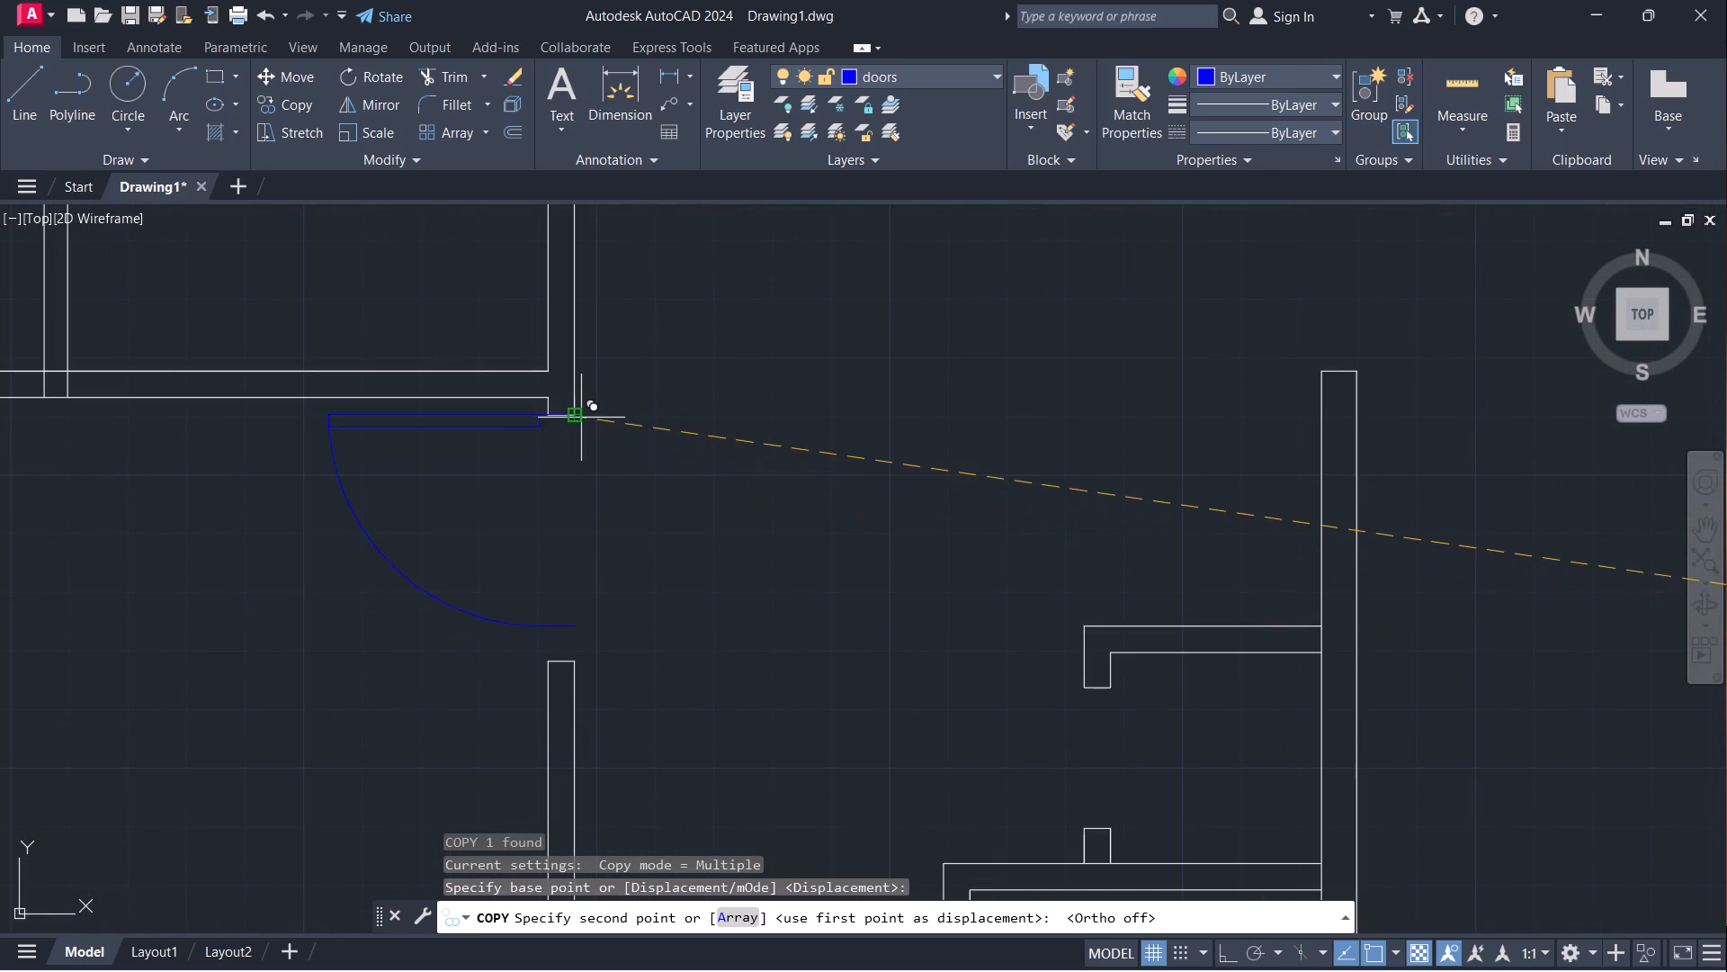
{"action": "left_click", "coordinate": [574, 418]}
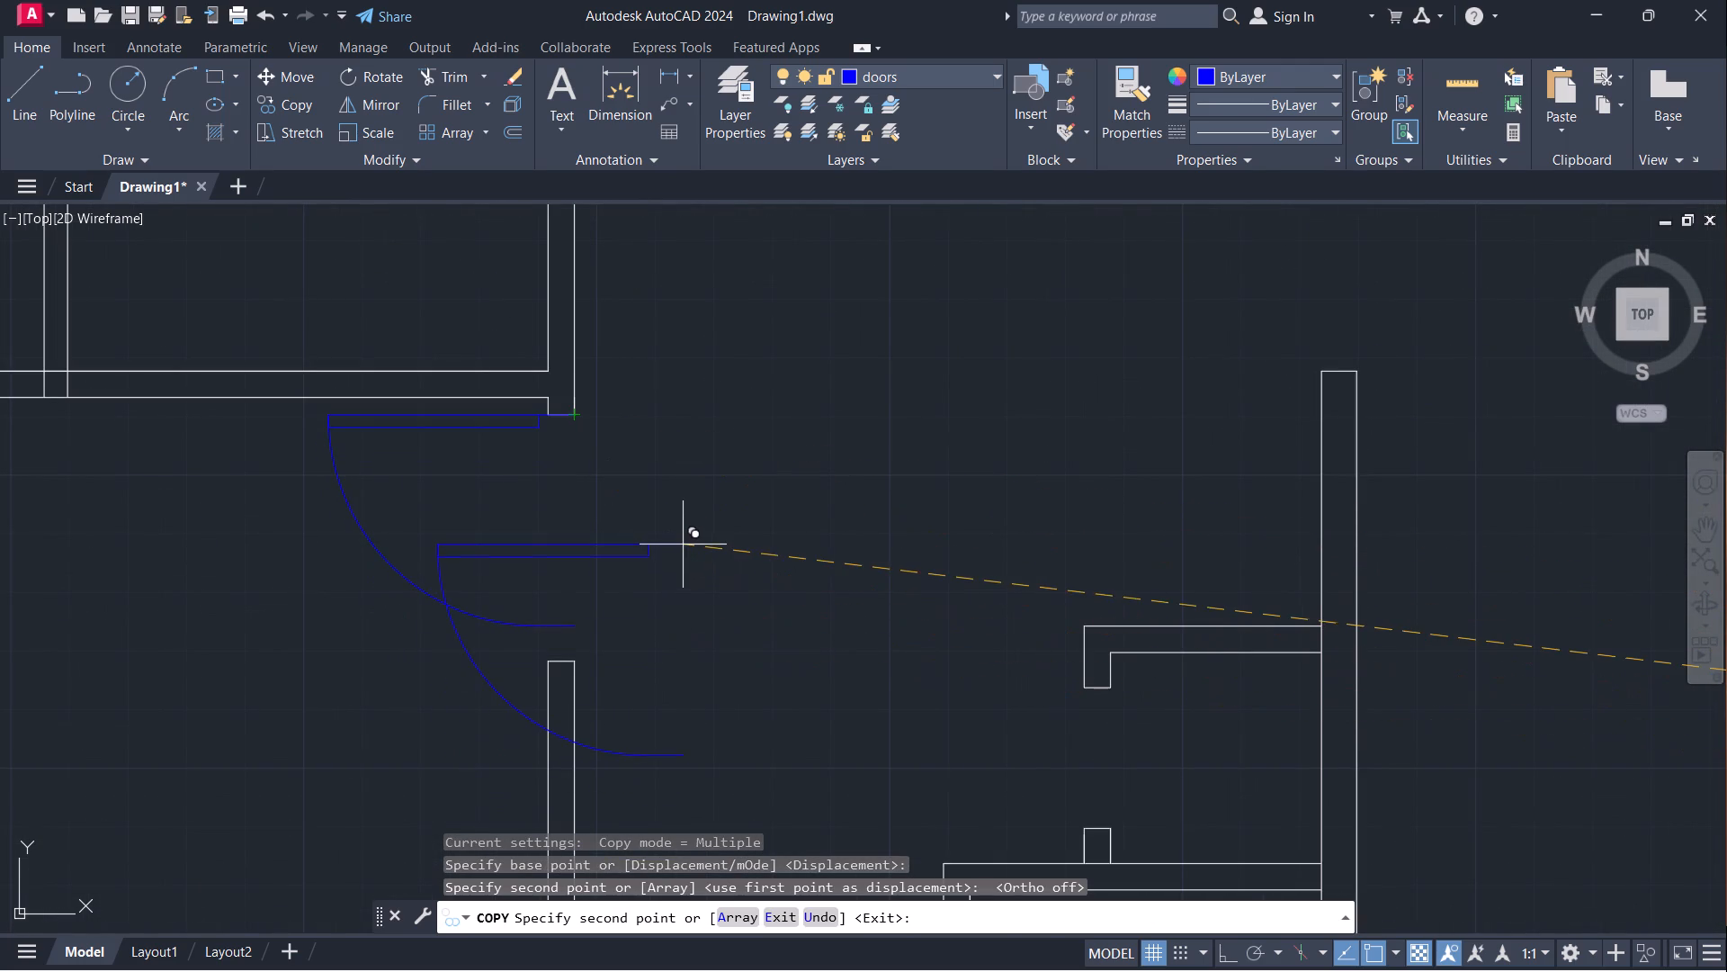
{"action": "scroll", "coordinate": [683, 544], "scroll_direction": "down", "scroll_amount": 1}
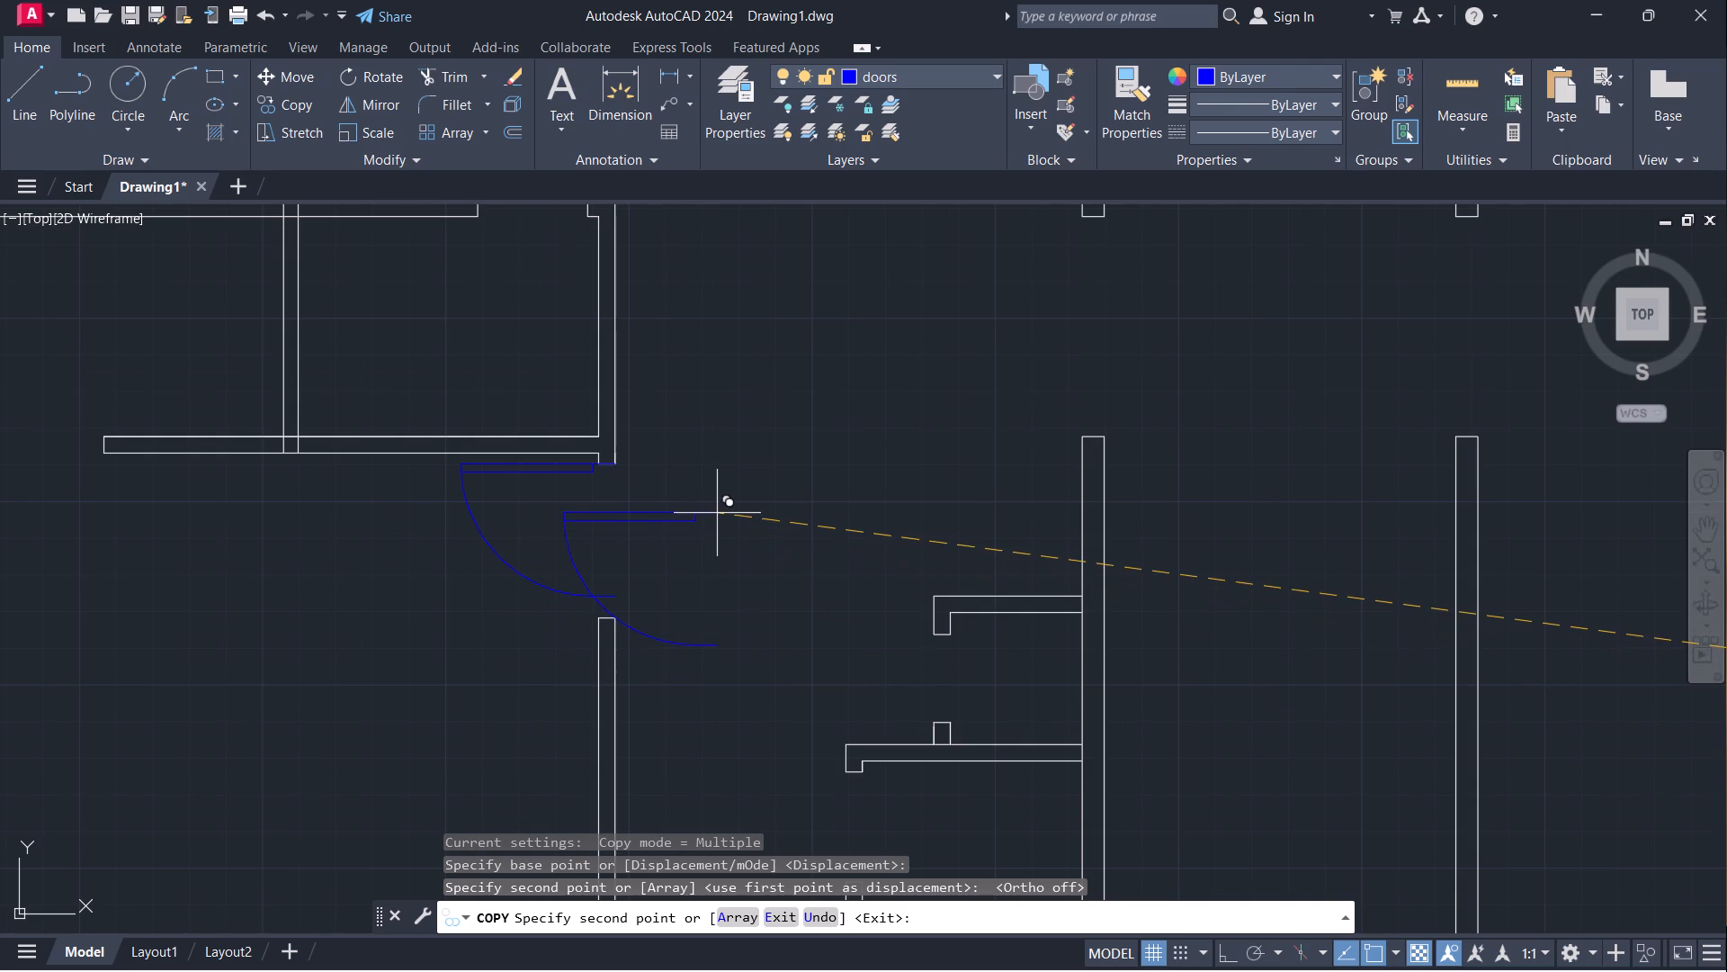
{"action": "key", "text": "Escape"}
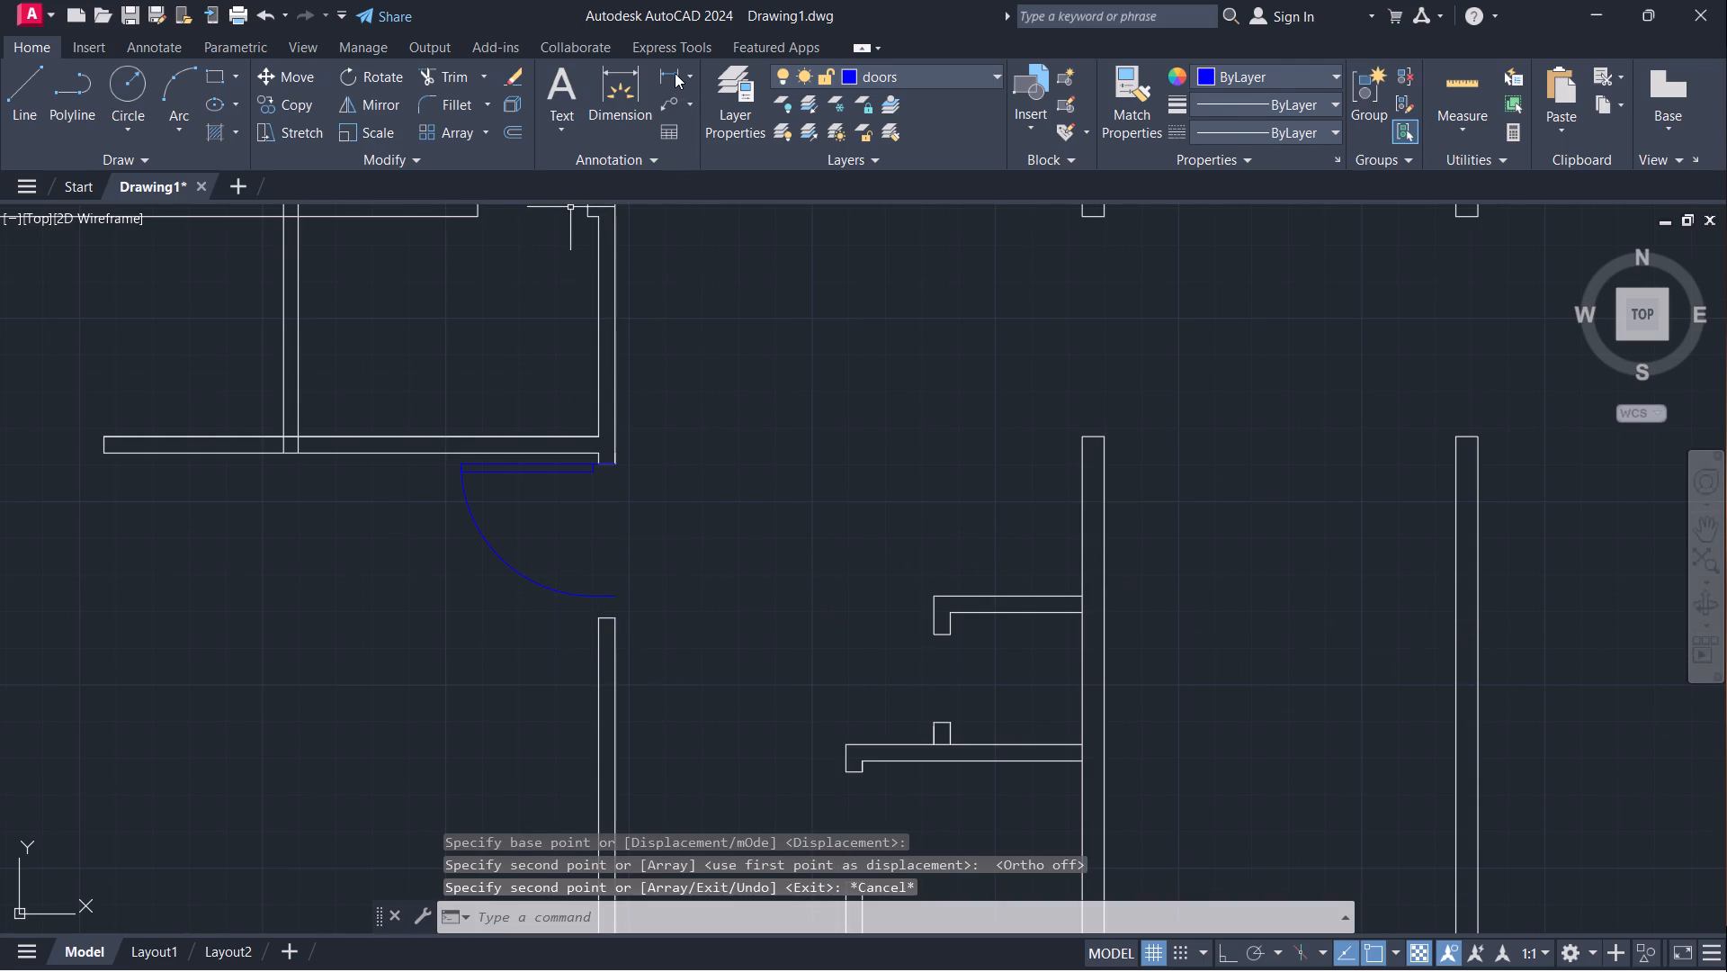
Measure the lower-left room's door opening between its wall ends with a linear dimension, without placing the dimension.
{"action": "left_click", "coordinate": [675, 73]}
{"action": "left_click", "coordinate": [621, 464]}
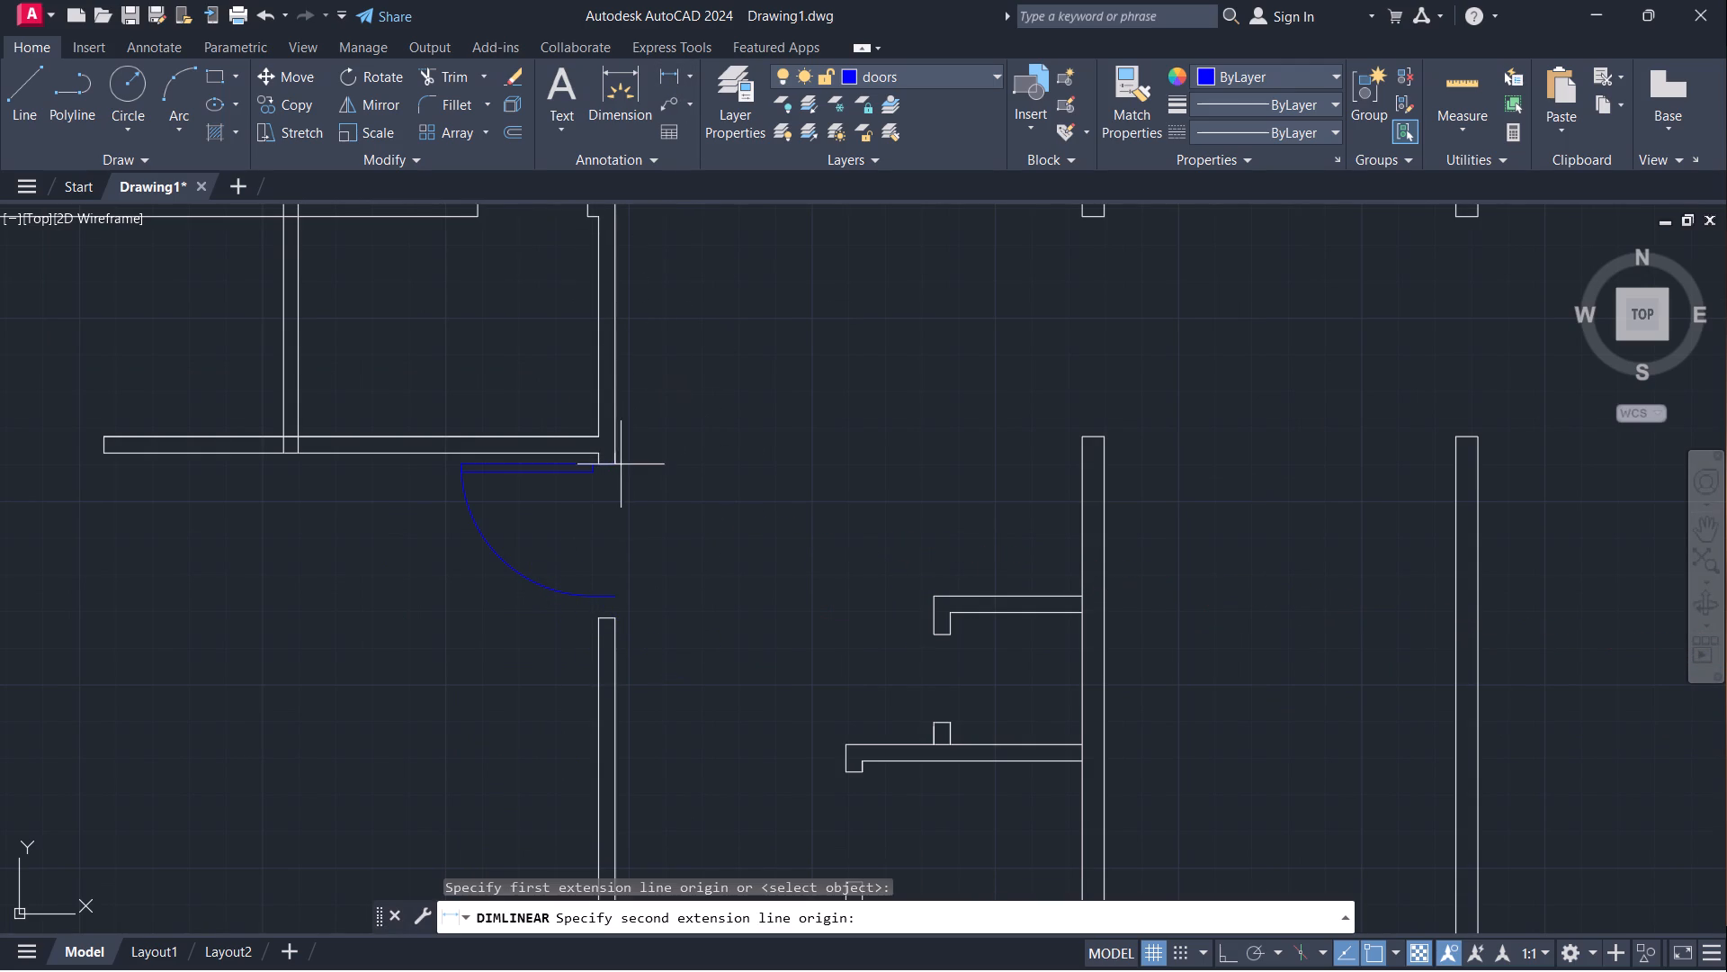
{"action": "left_click", "coordinate": [615, 629]}
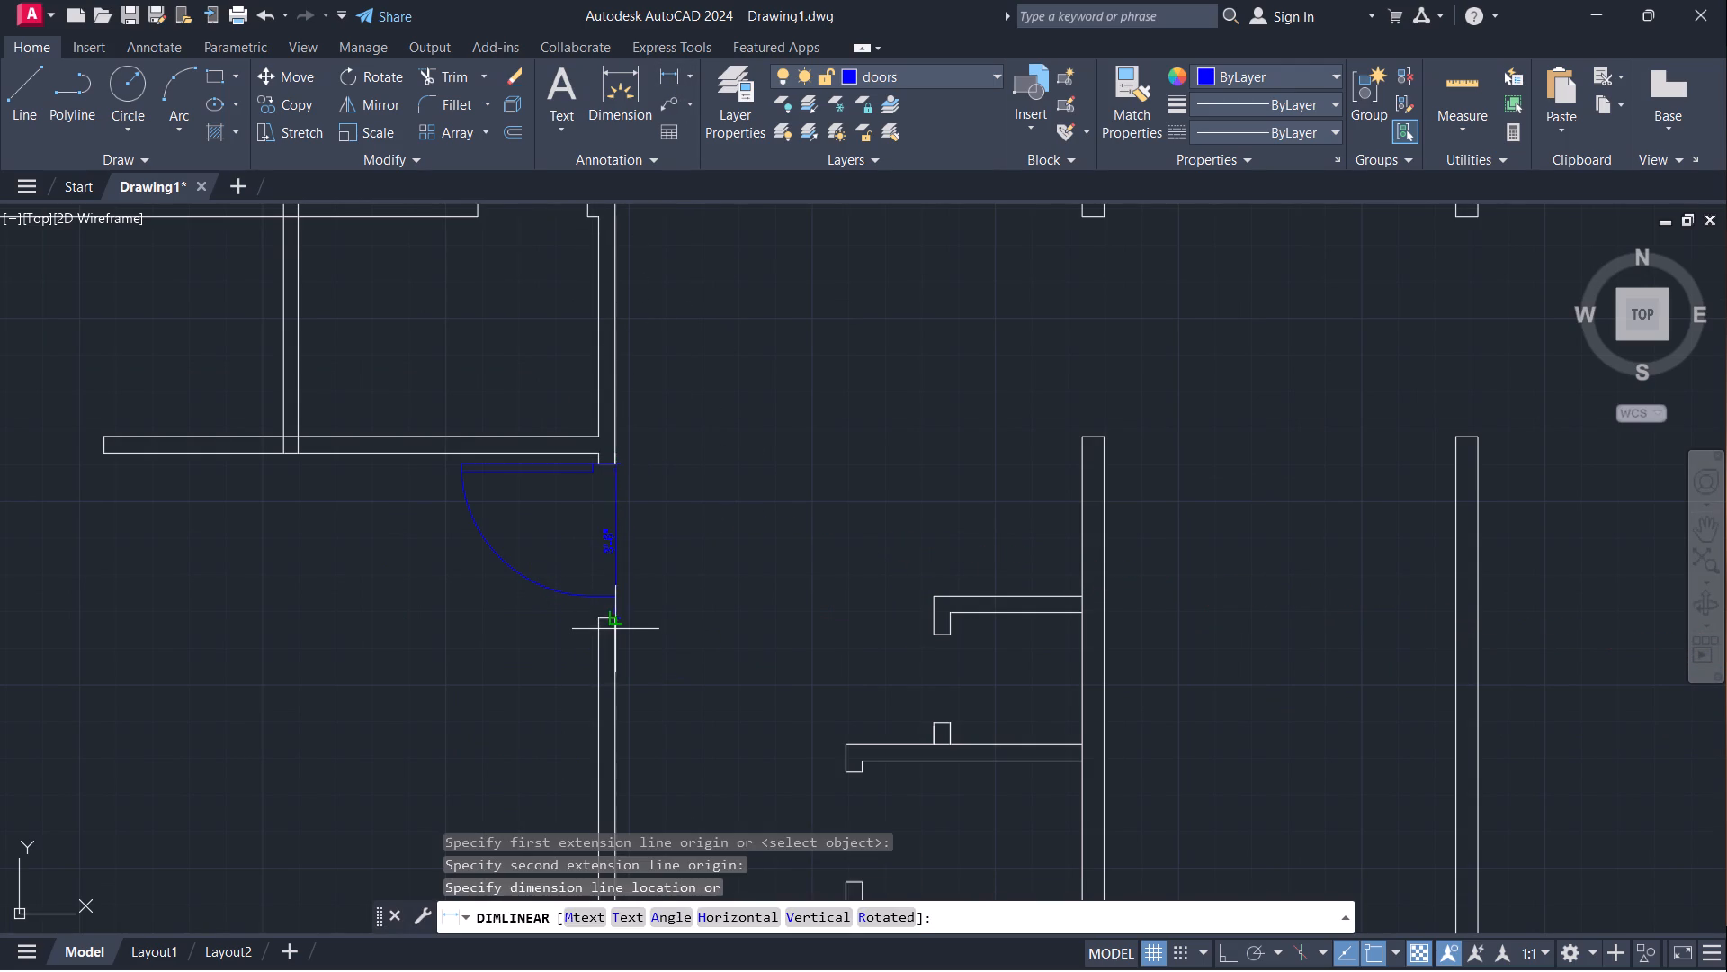
{"action": "key", "text": "Escape"}
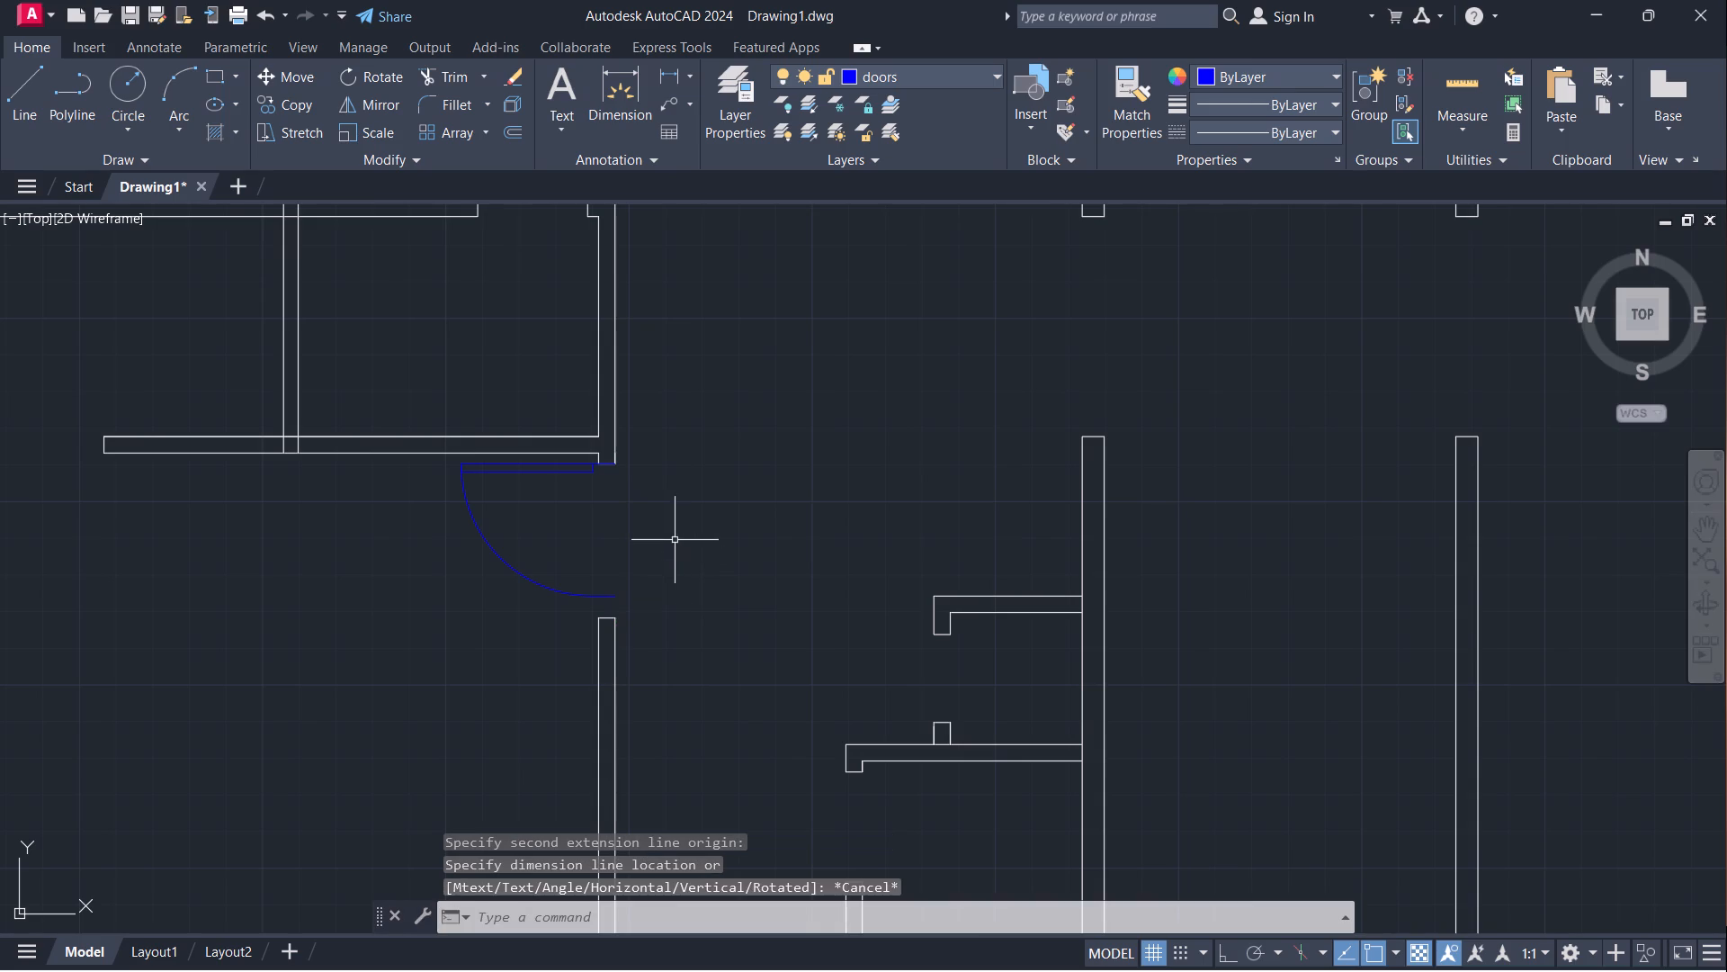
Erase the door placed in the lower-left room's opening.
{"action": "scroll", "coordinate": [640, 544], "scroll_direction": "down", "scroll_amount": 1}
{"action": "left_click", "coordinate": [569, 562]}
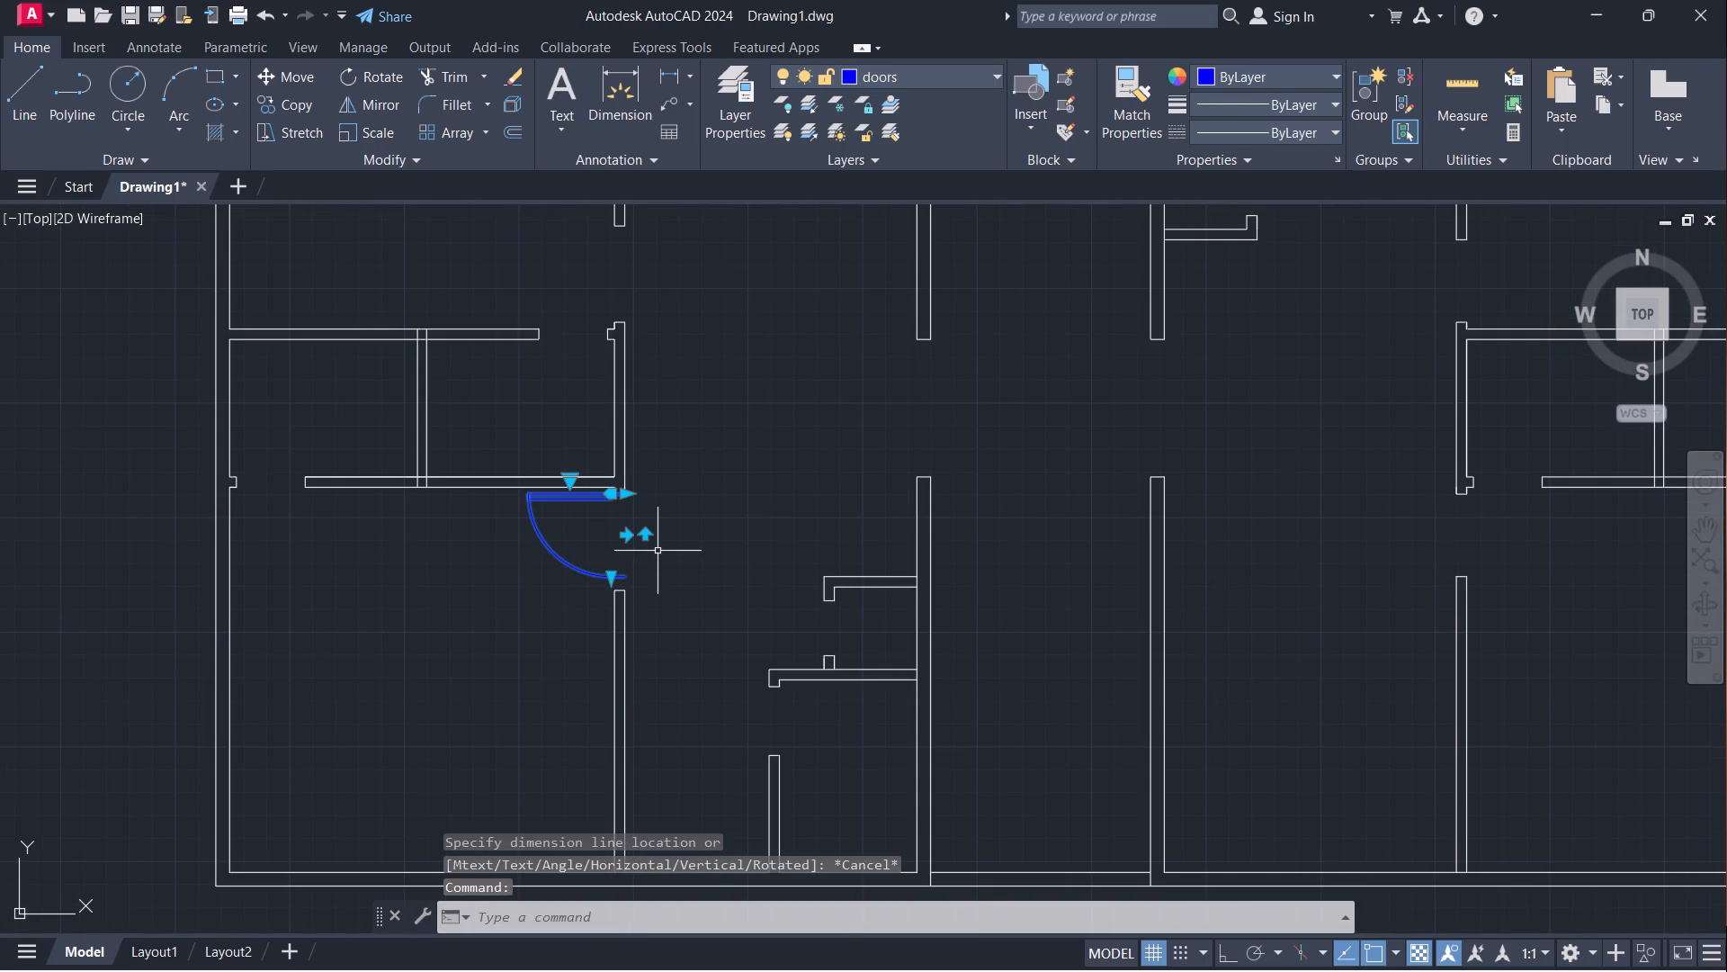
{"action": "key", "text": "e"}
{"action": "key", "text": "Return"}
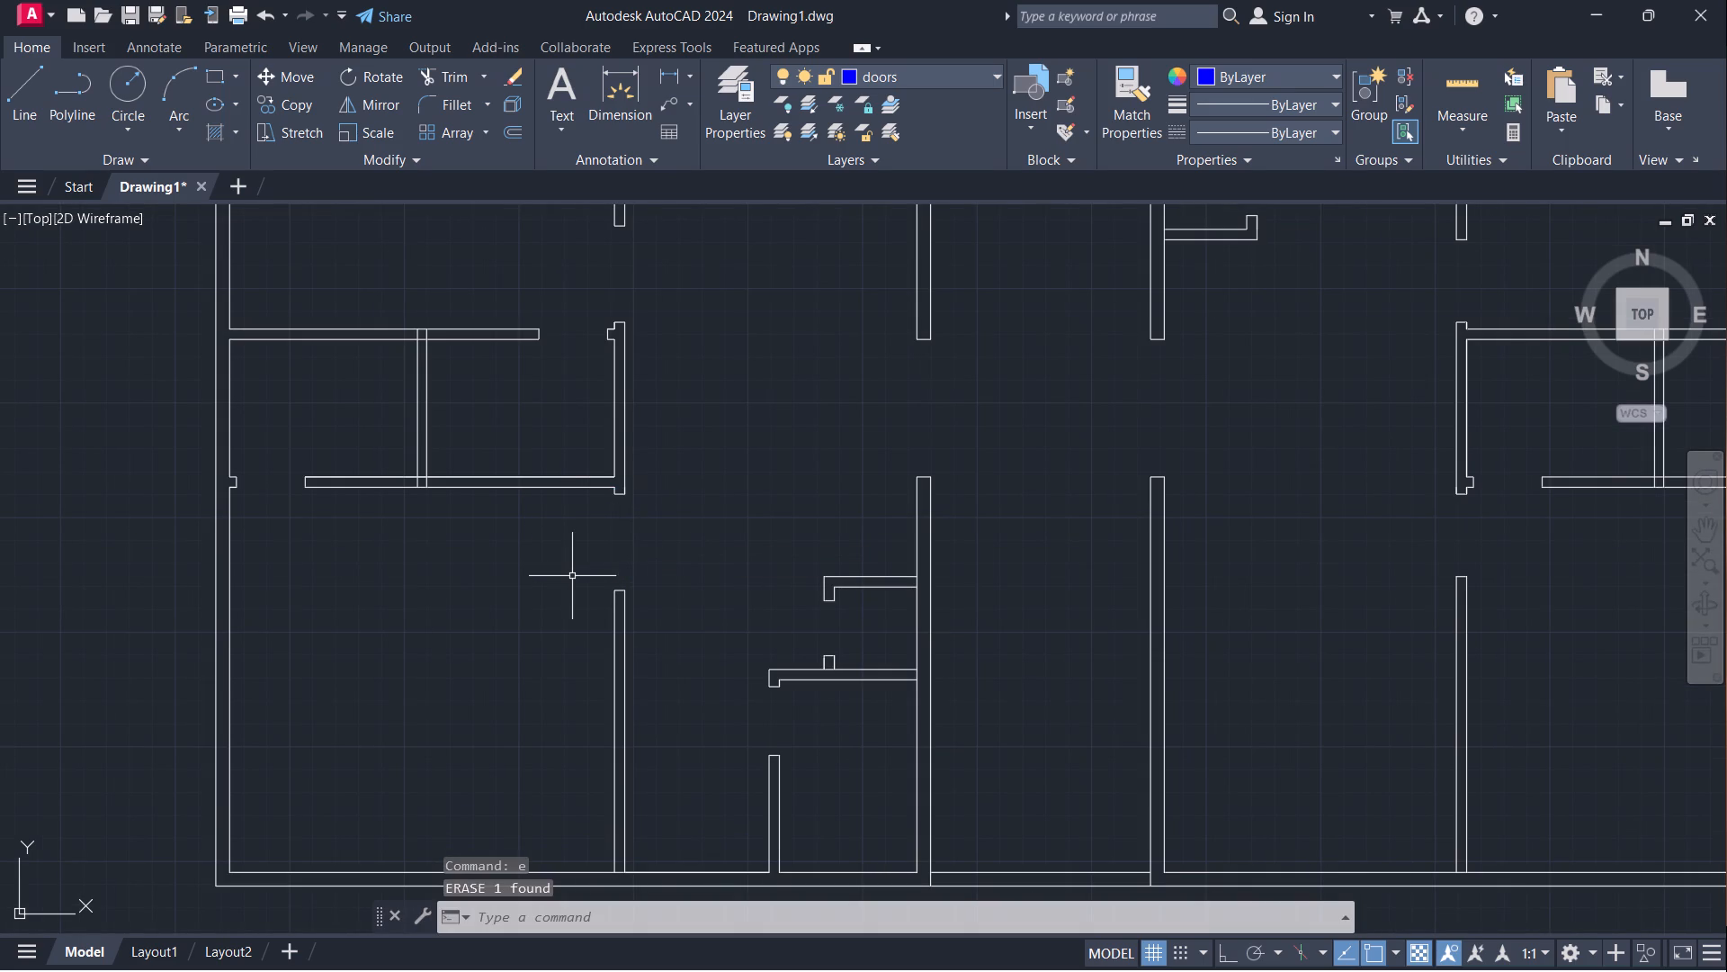
Scale the three spare doors beside the plan by reference, using the lower door's opening width as reference length and 3'6" as new length.
{"action": "scroll", "coordinate": [545, 570], "scroll_direction": "down", "scroll_amount": 1}
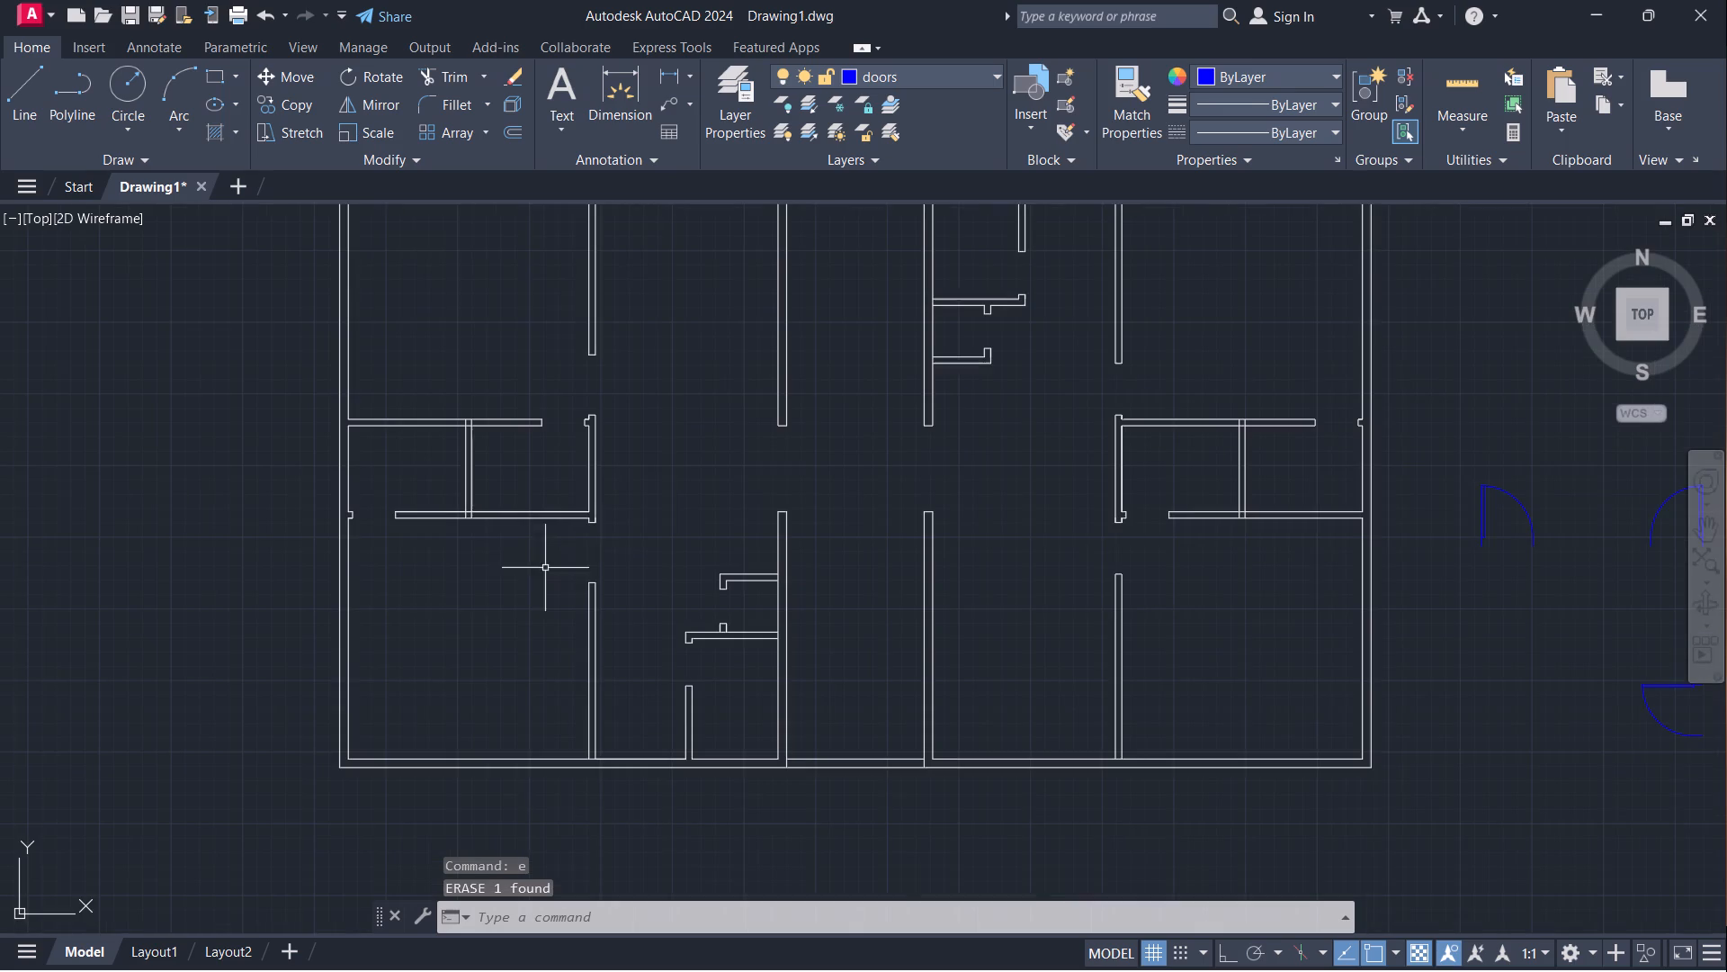
{"action": "middle_click_drag", "start_coordinate": [607, 548], "coordinate": [344, 558]}
{"action": "scroll", "coordinate": [344, 558], "scroll_direction": "down", "scroll_amount": 1}
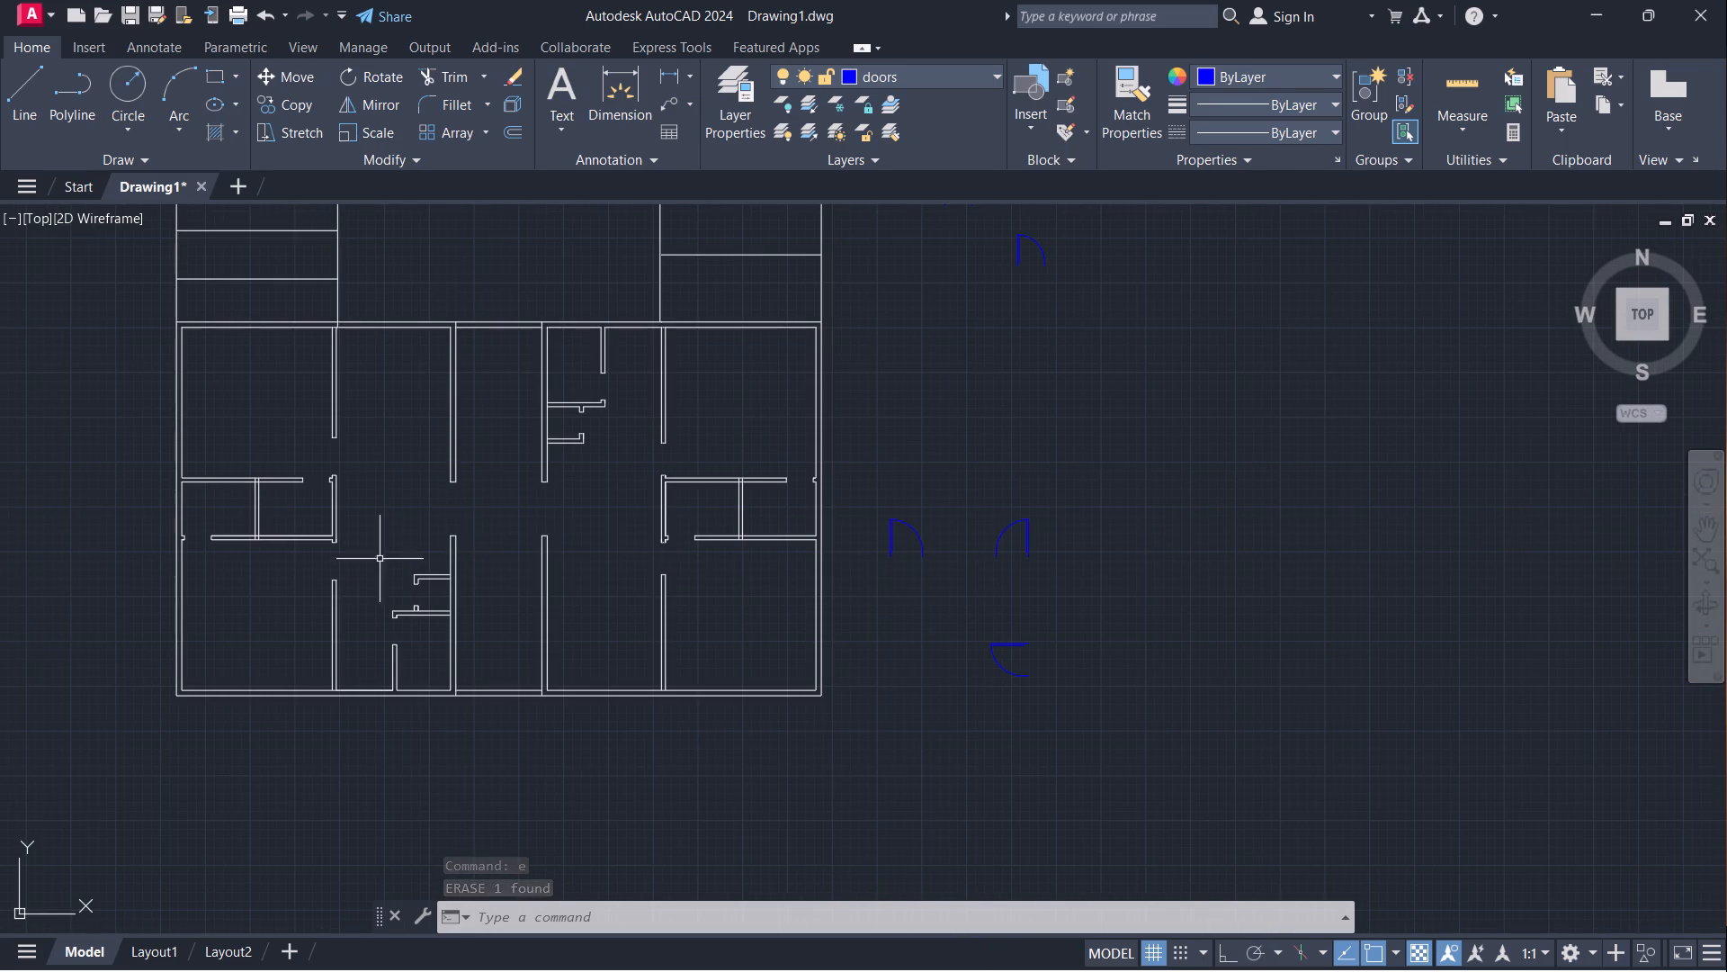
{"action": "left_click", "coordinate": [863, 488]}
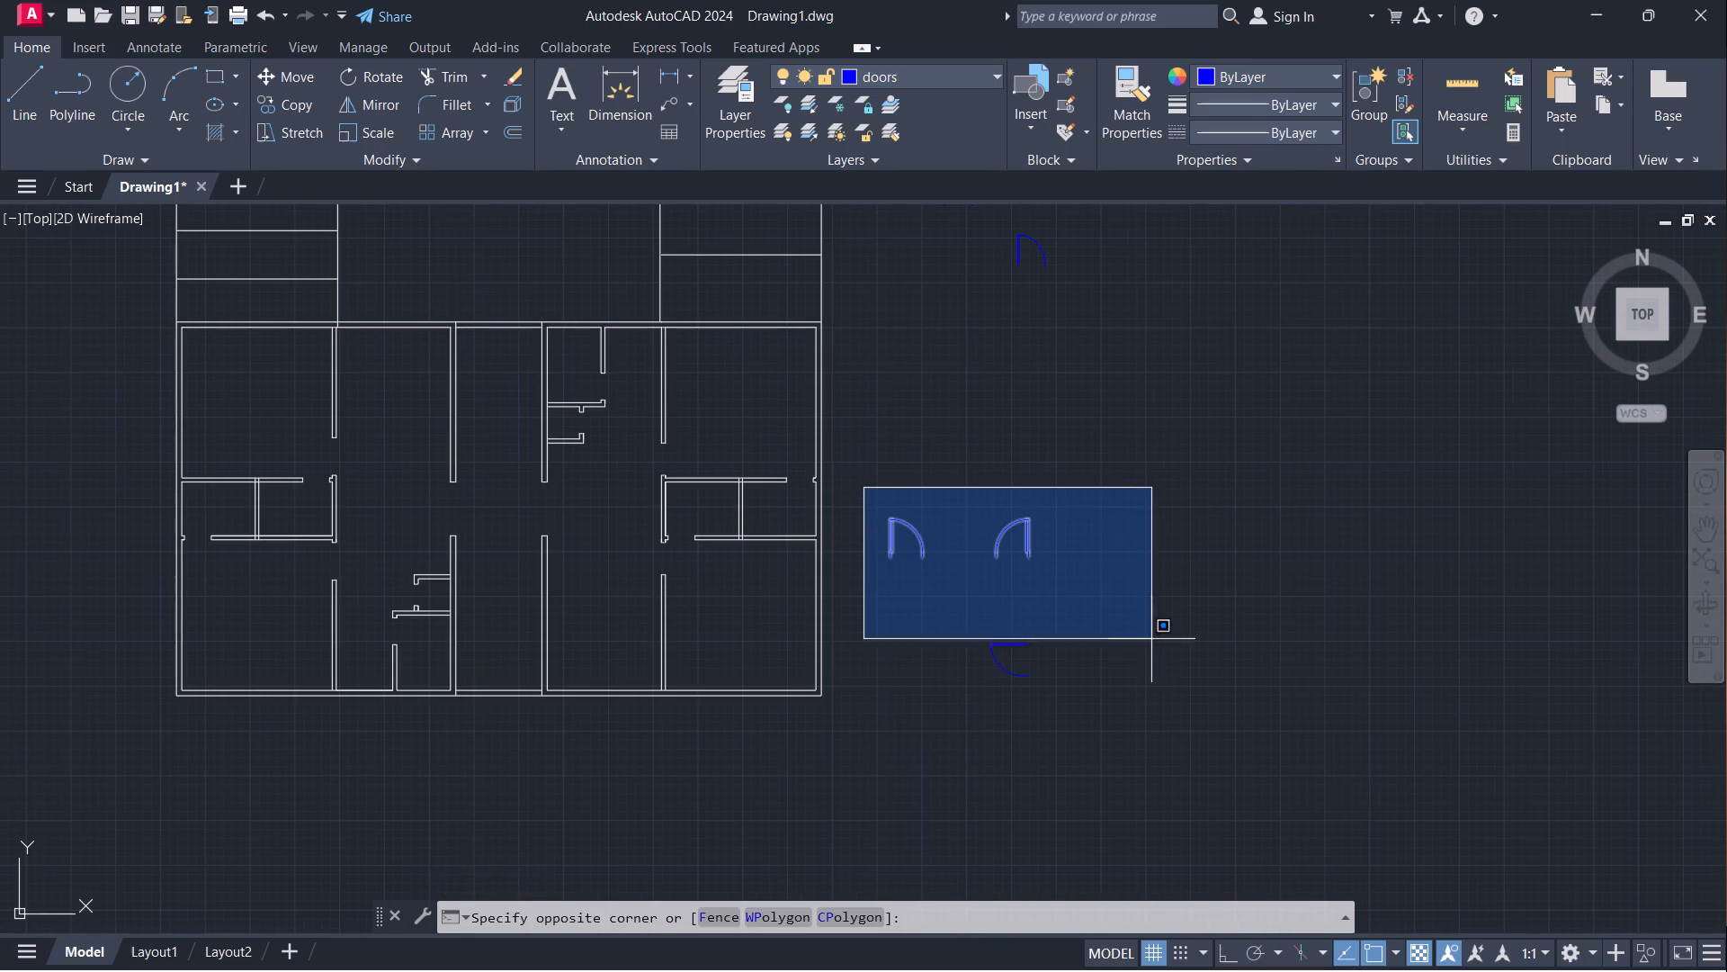
{"action": "left_click", "coordinate": [1158, 759]}
{"action": "type", "text": "sc"}
{"action": "key", "text": "Return"}
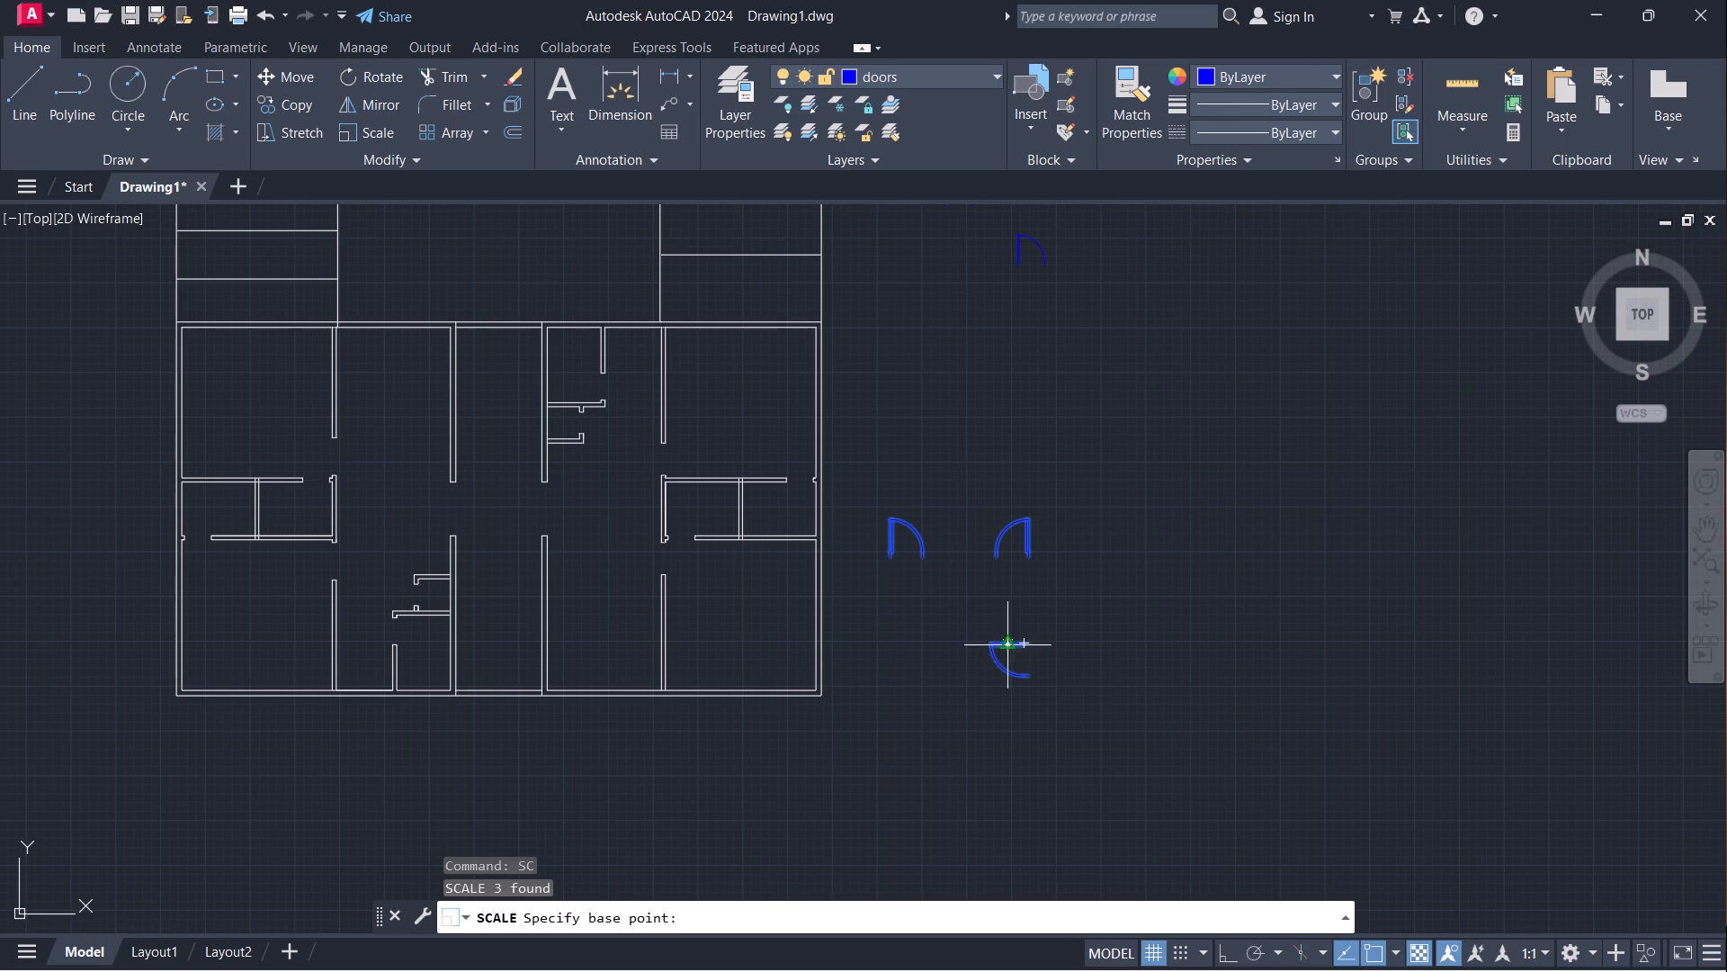
{"action": "scroll", "coordinate": [1029, 654], "scroll_direction": "up", "scroll_amount": 2}
{"action": "left_click", "coordinate": [1033, 625]}
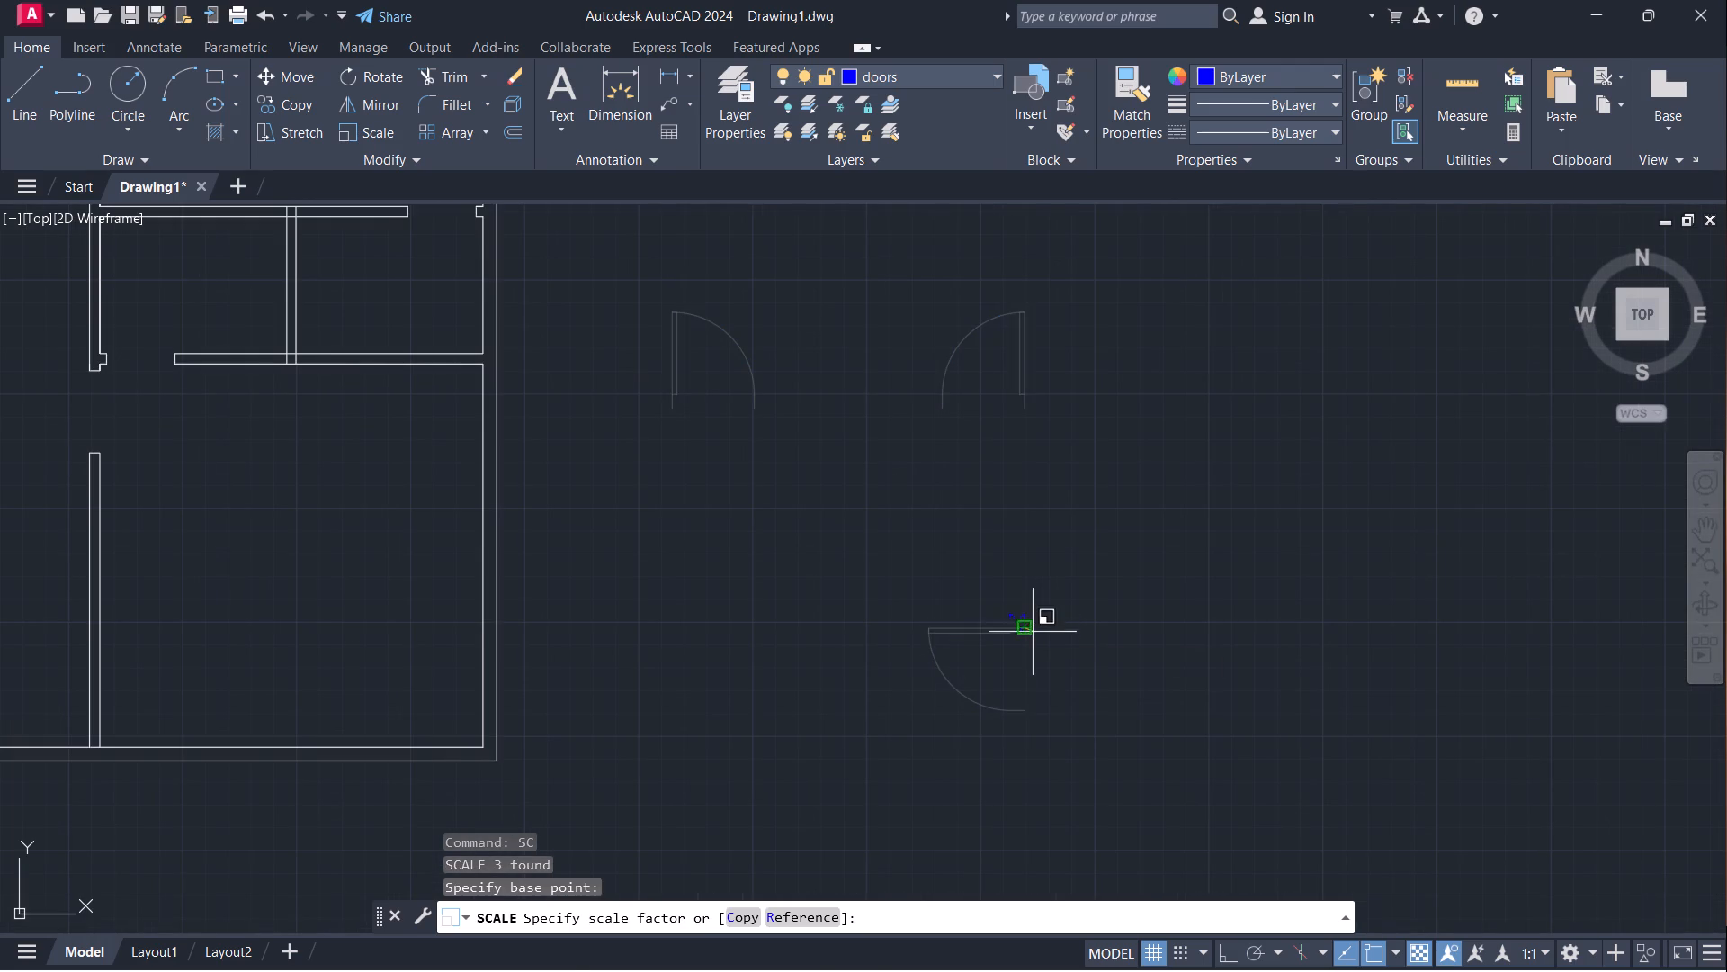
{"action": "left_click", "coordinate": [804, 908]}
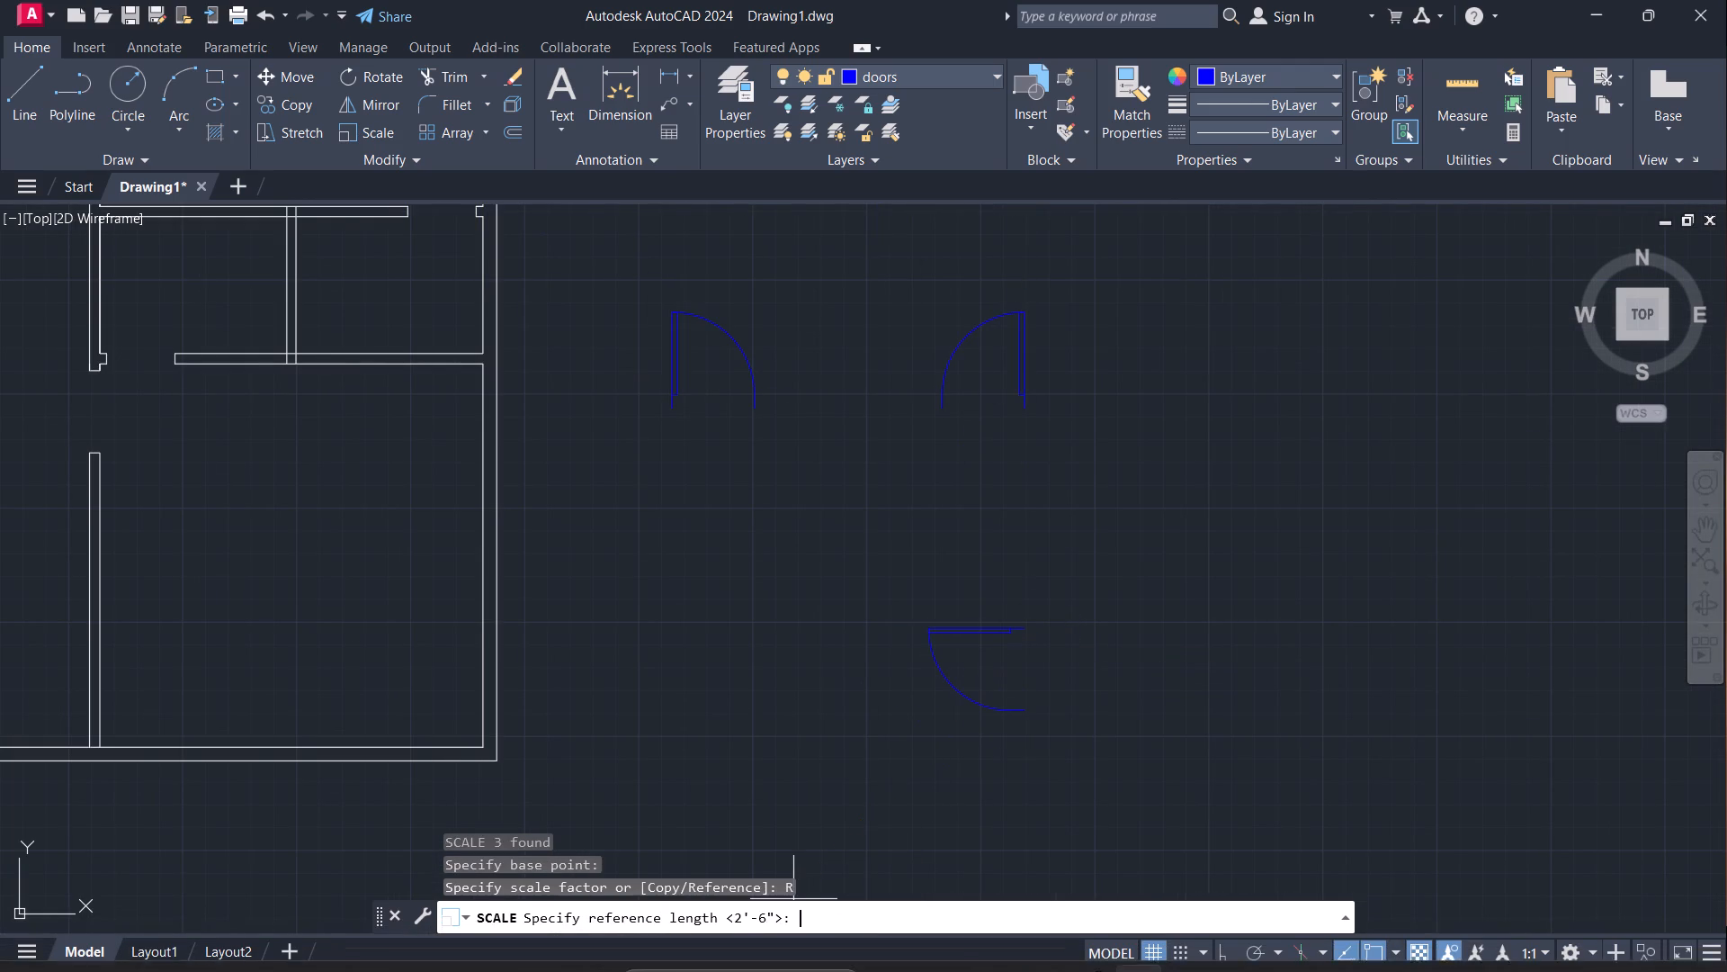
{"action": "left_click", "coordinate": [1034, 625]}
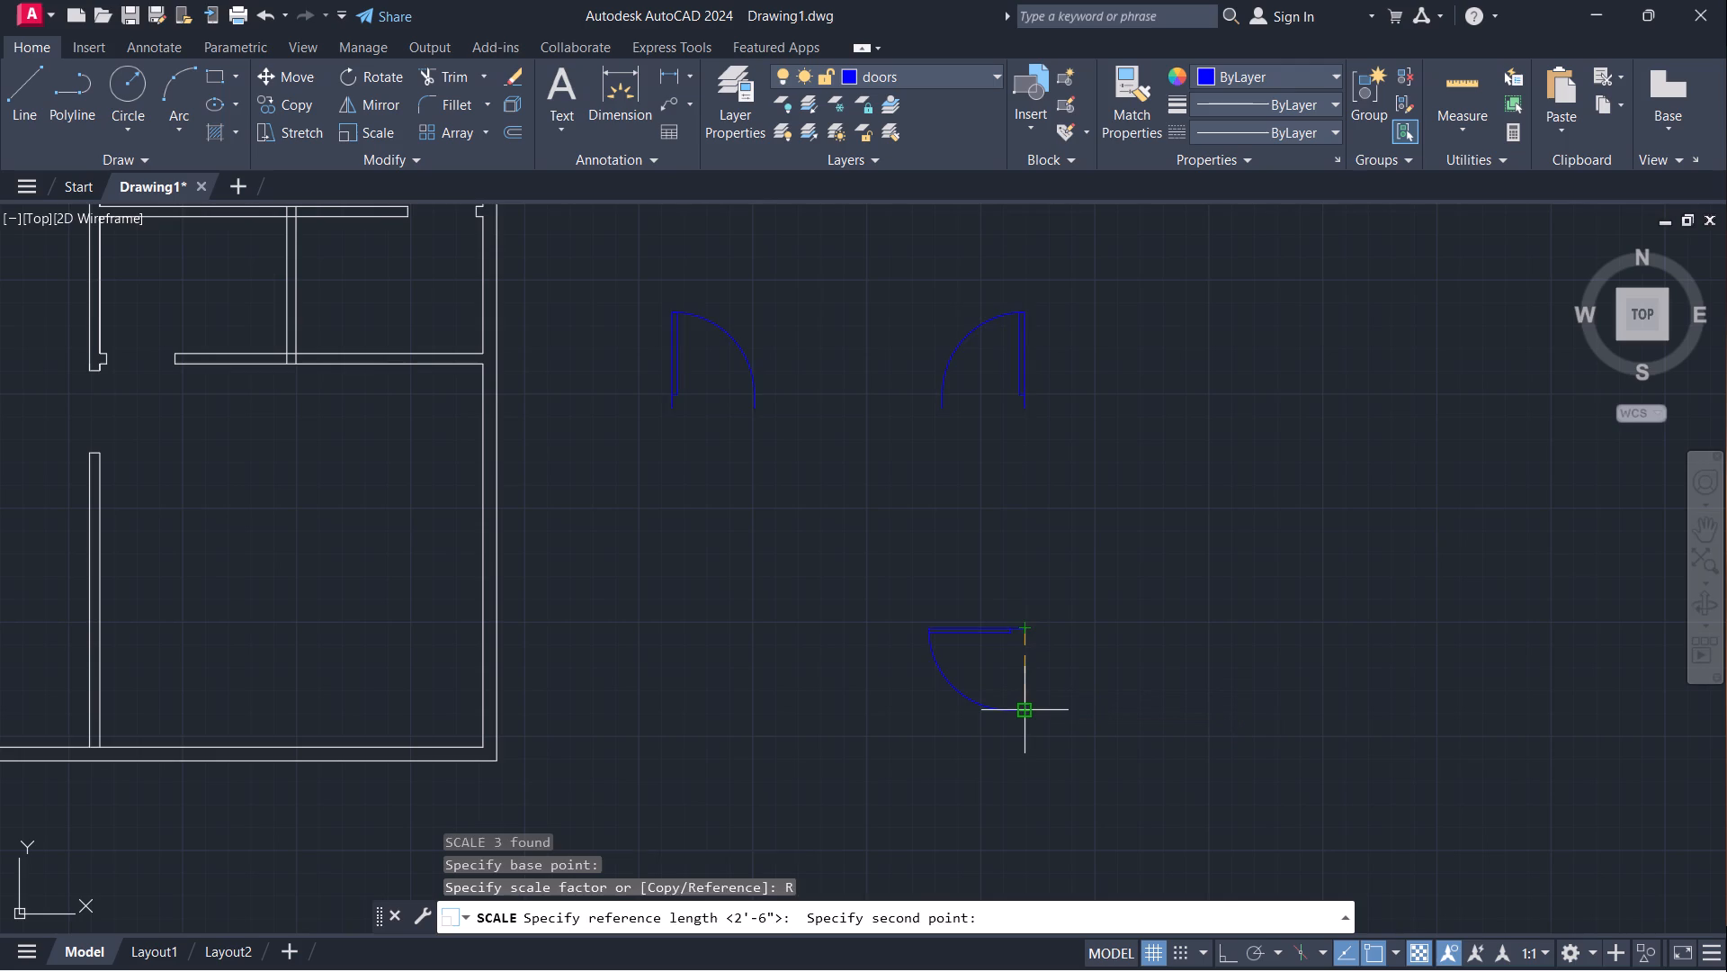
{"action": "left_click", "coordinate": [1025, 706]}
{"action": "key", "text": "3"}
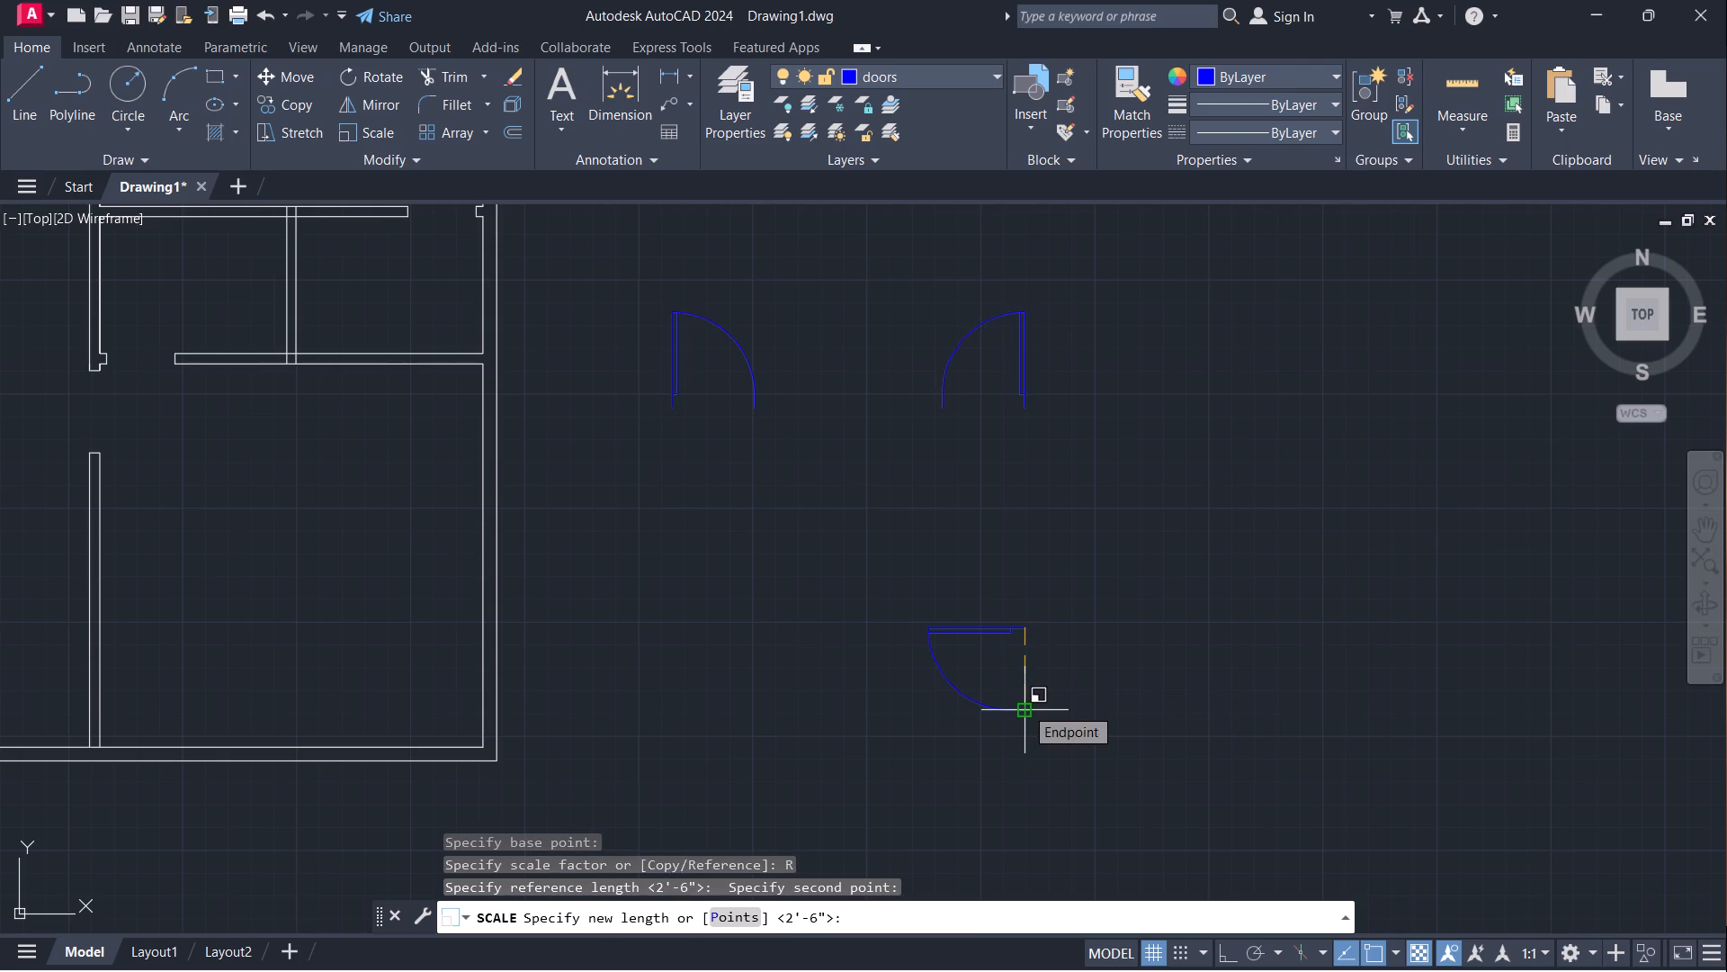
{"action": "type", "text": "'6"}
{"action": "key", "text": "shift+colon"}
{"action": "key", "text": "Return"}
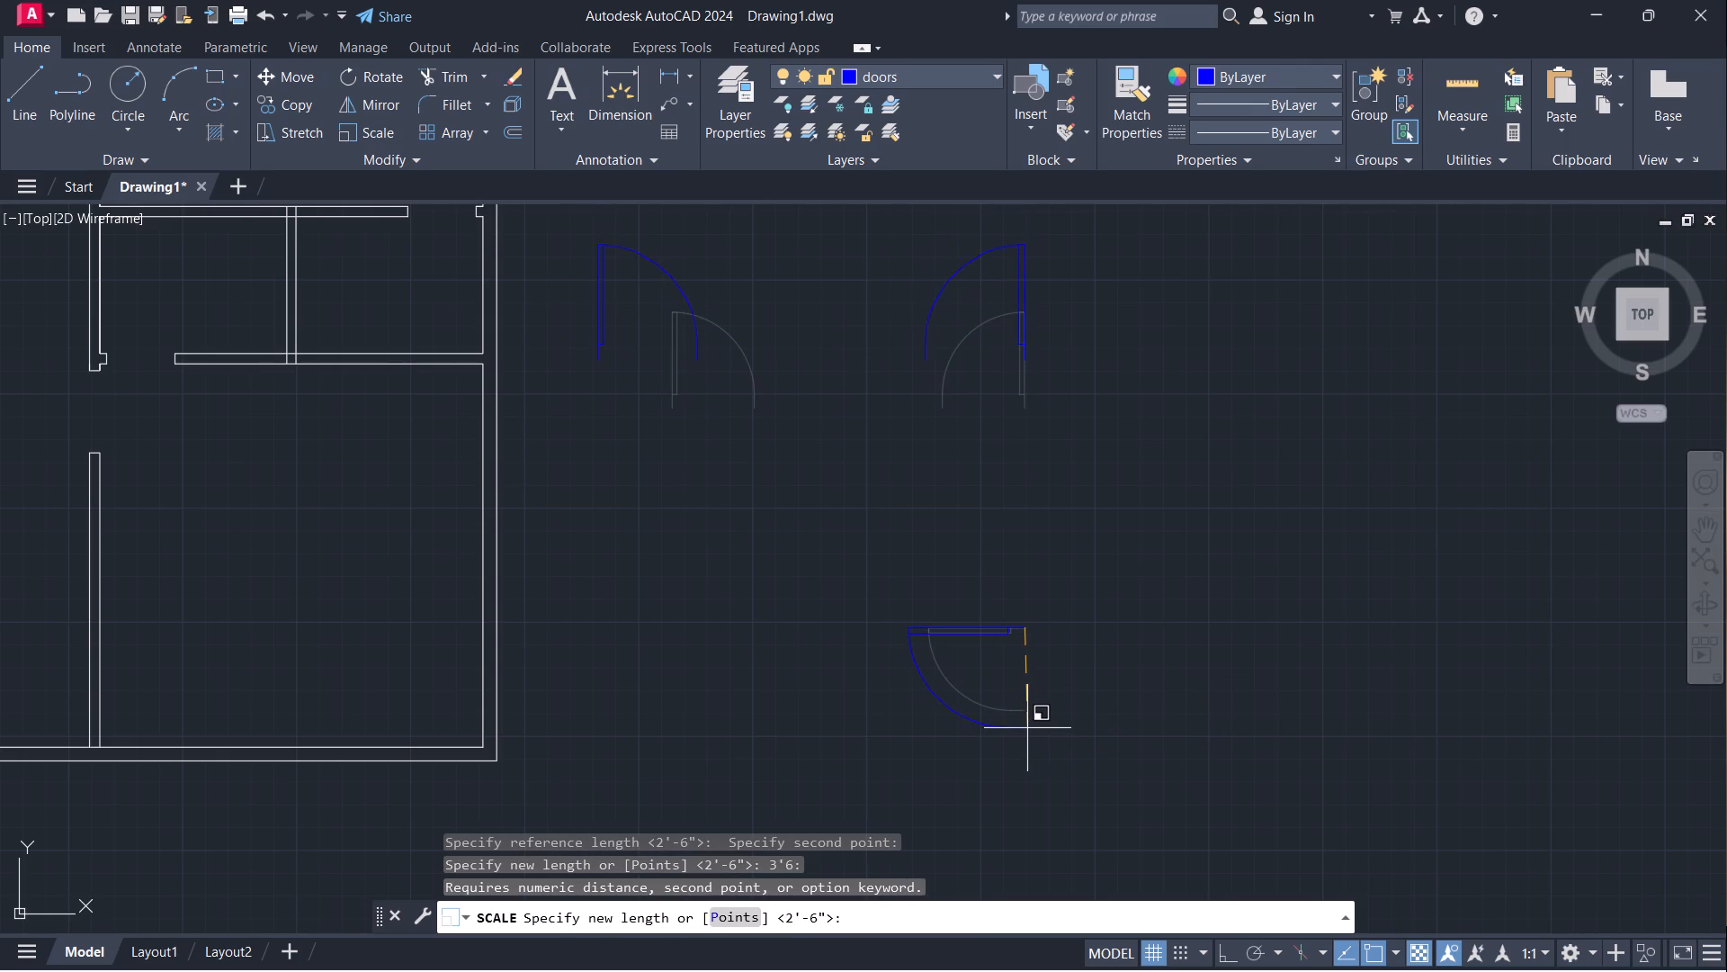
{"action": "type", "text": "3'6"}
{"action": "key", "text": "shift+quotedbl"}
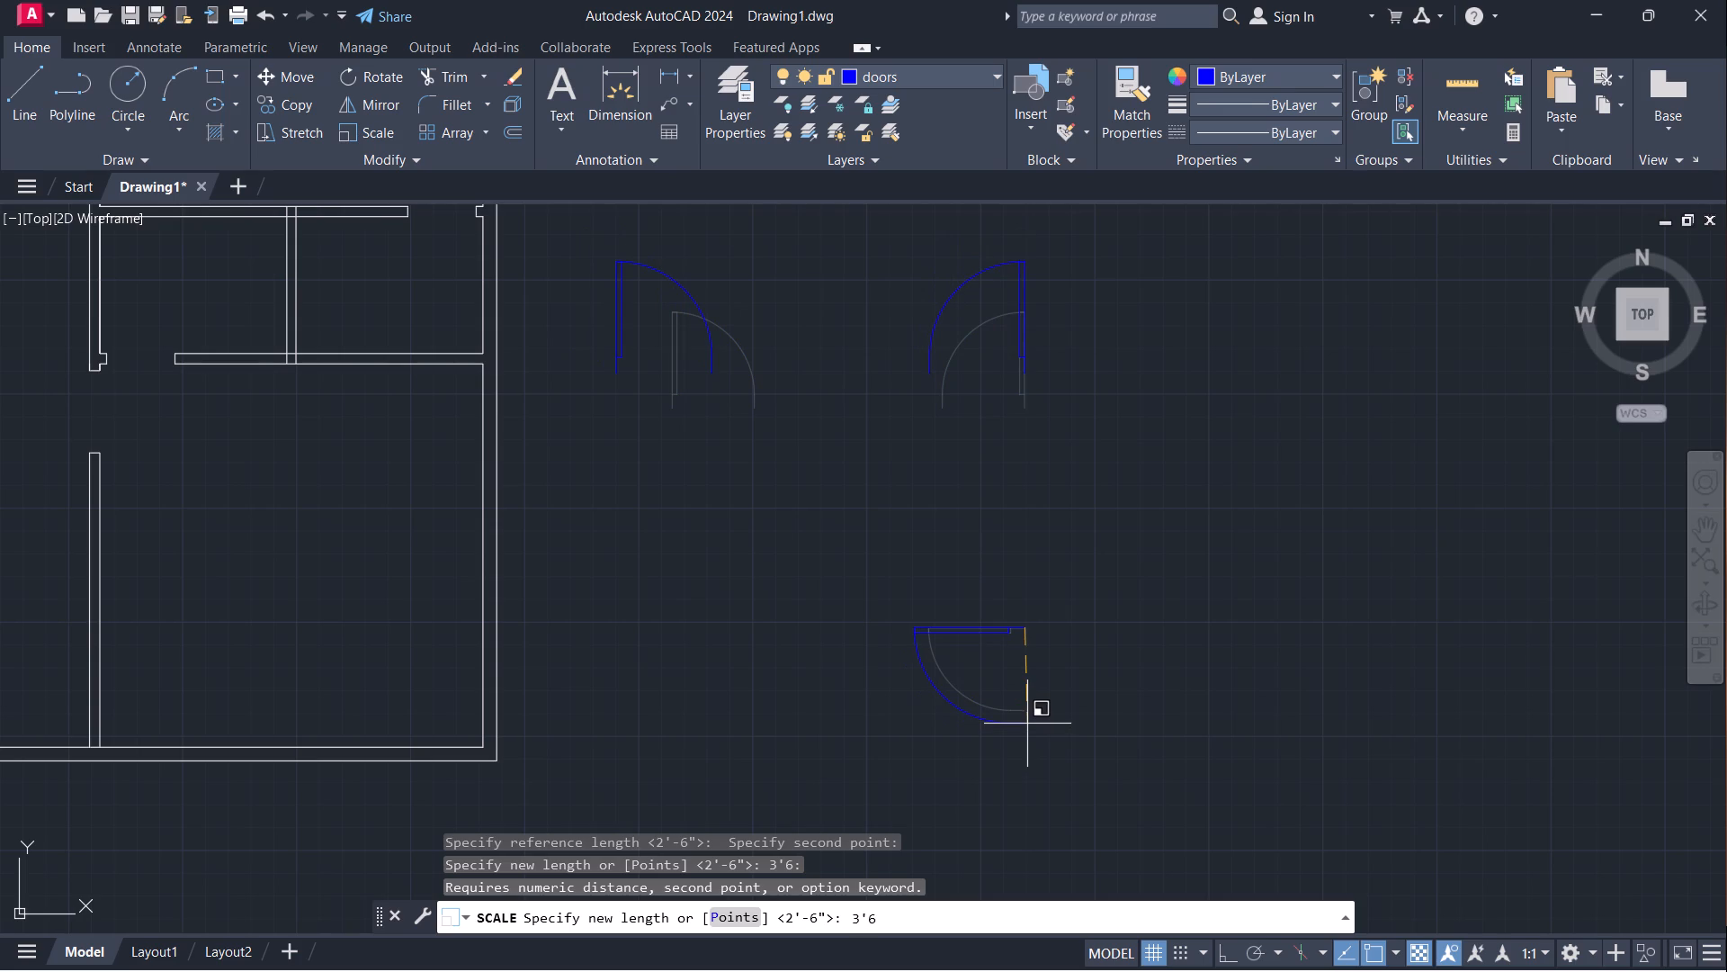
{"action": "key", "text": "Return"}
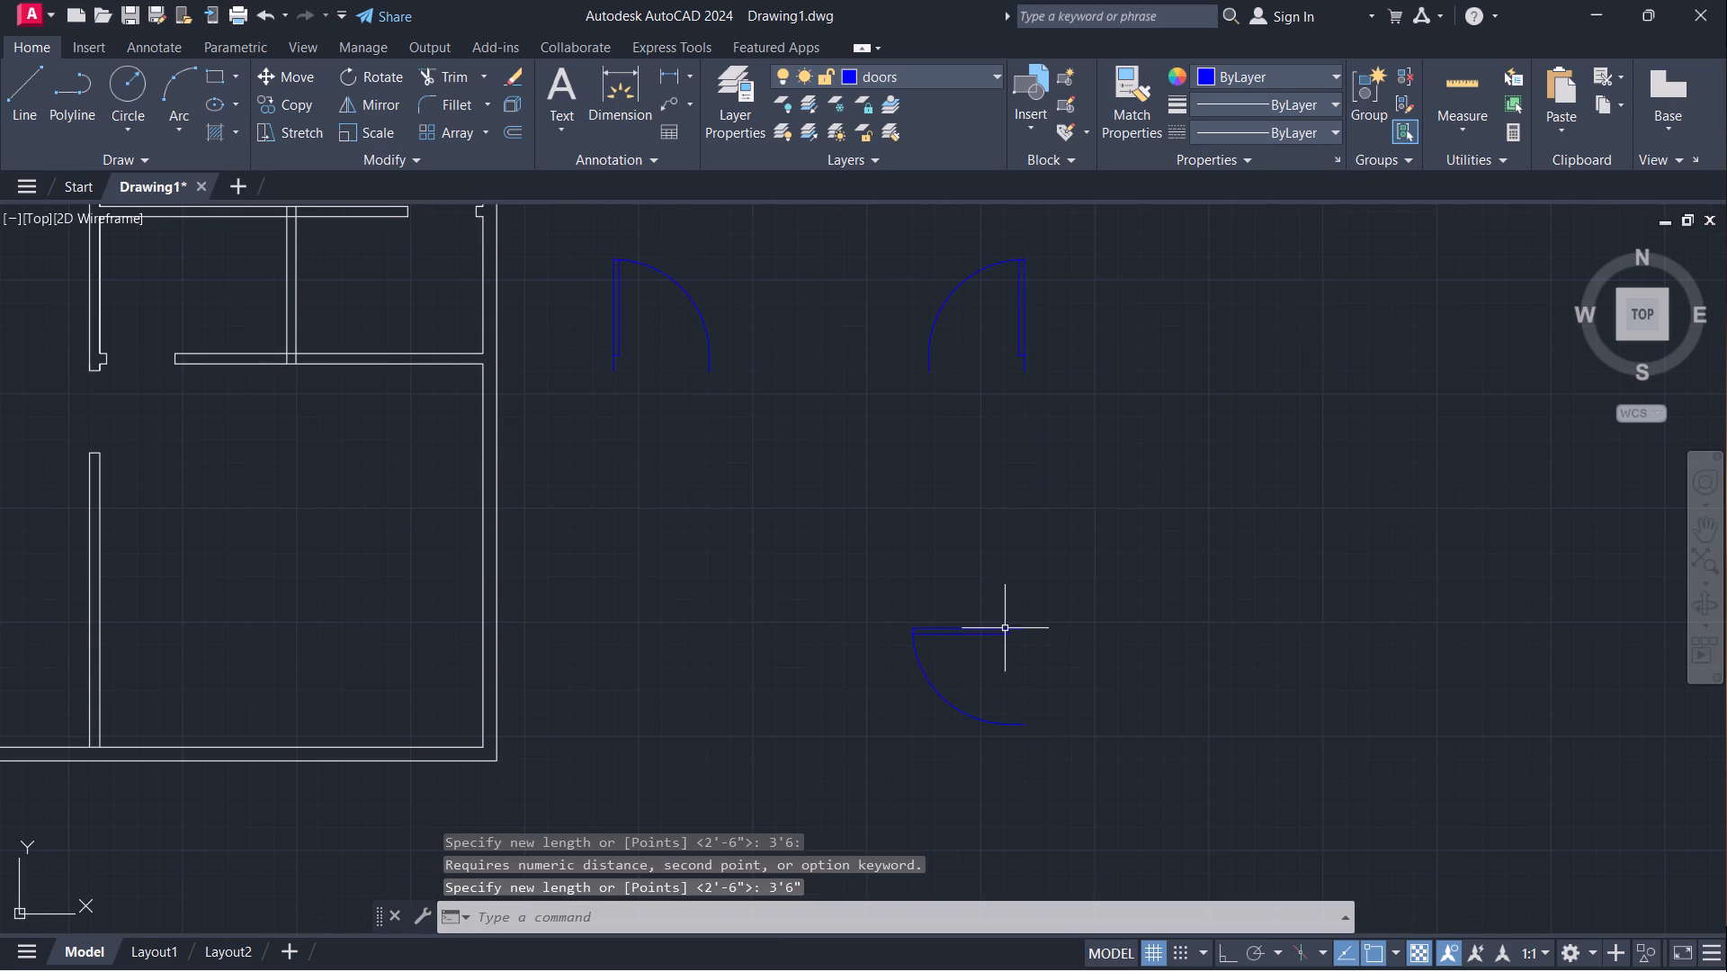
Copy the lower spare door from its hinge-side end to the wall-end corner above the lower-left room's door opening.
{"action": "left_click", "coordinate": [1005, 628]}
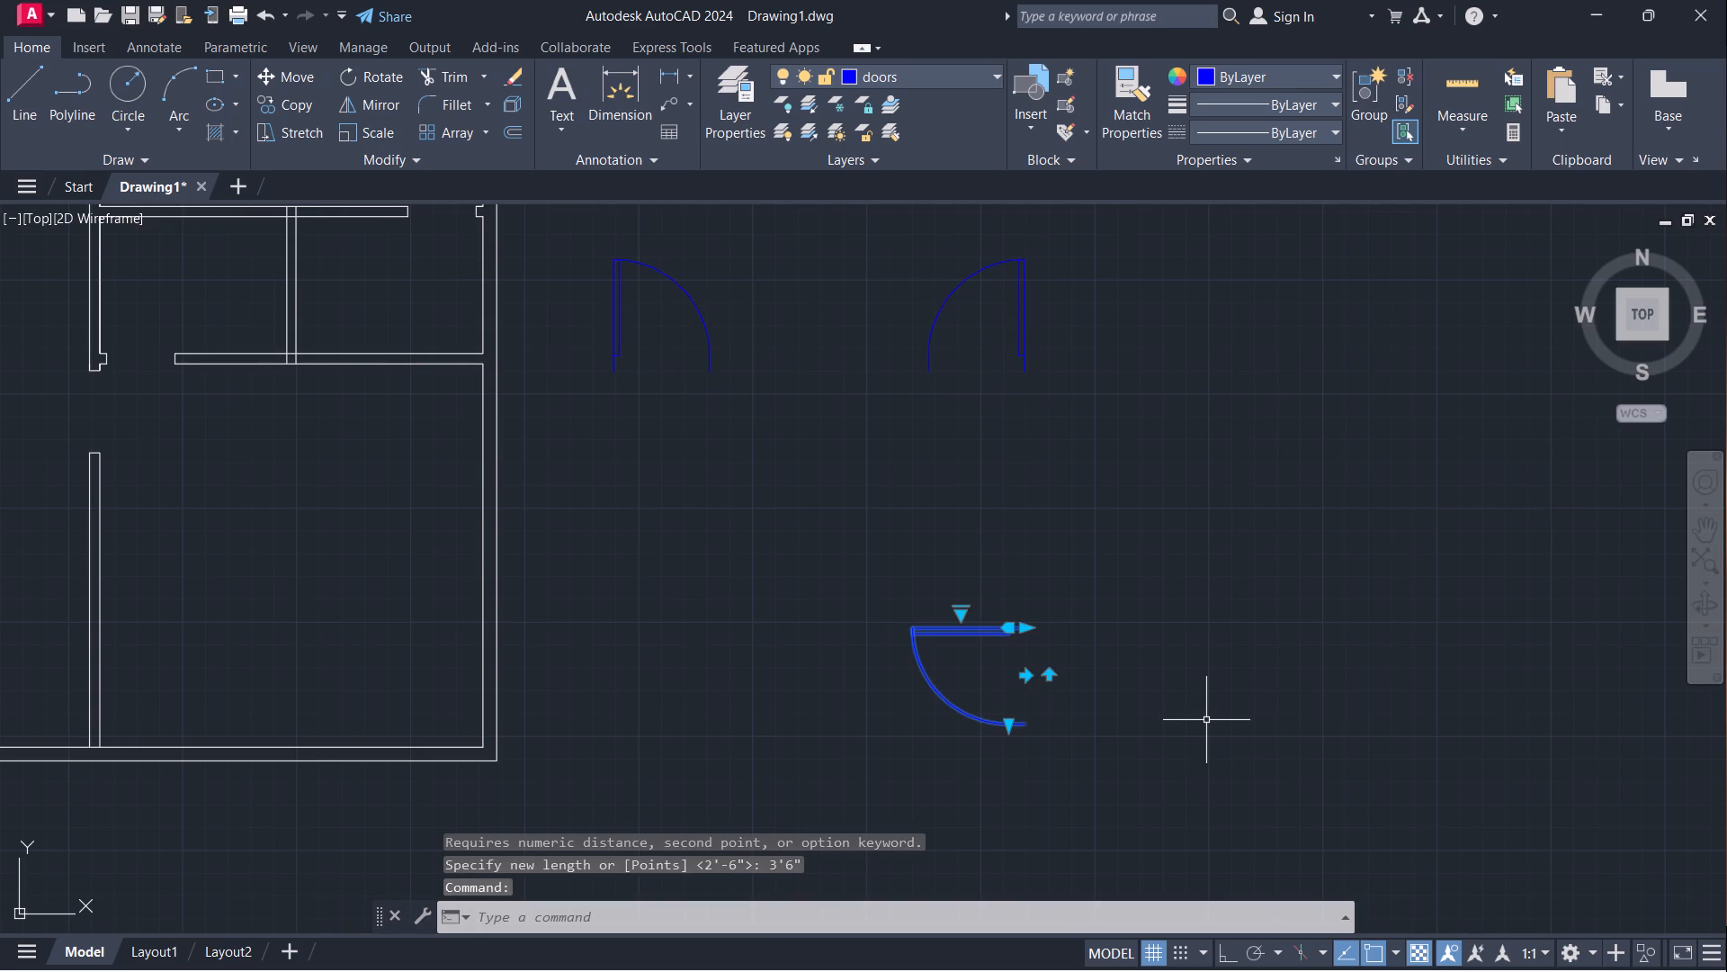
{"action": "type", "text": "co"}
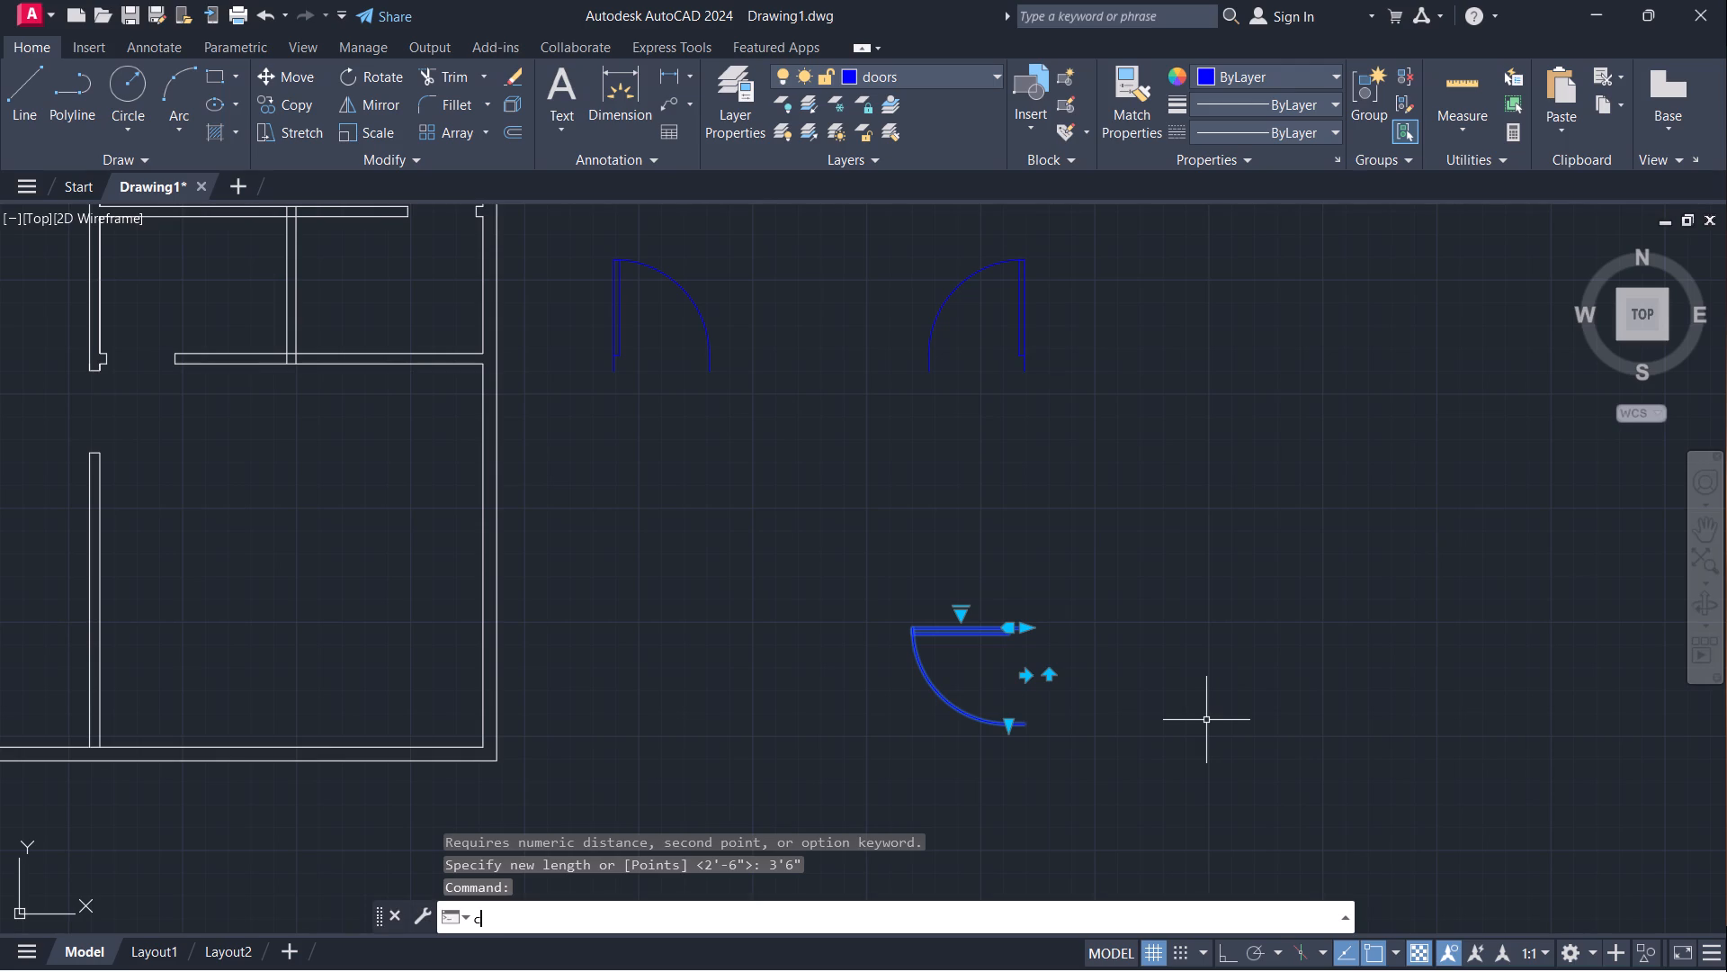
{"action": "key", "text": "Return"}
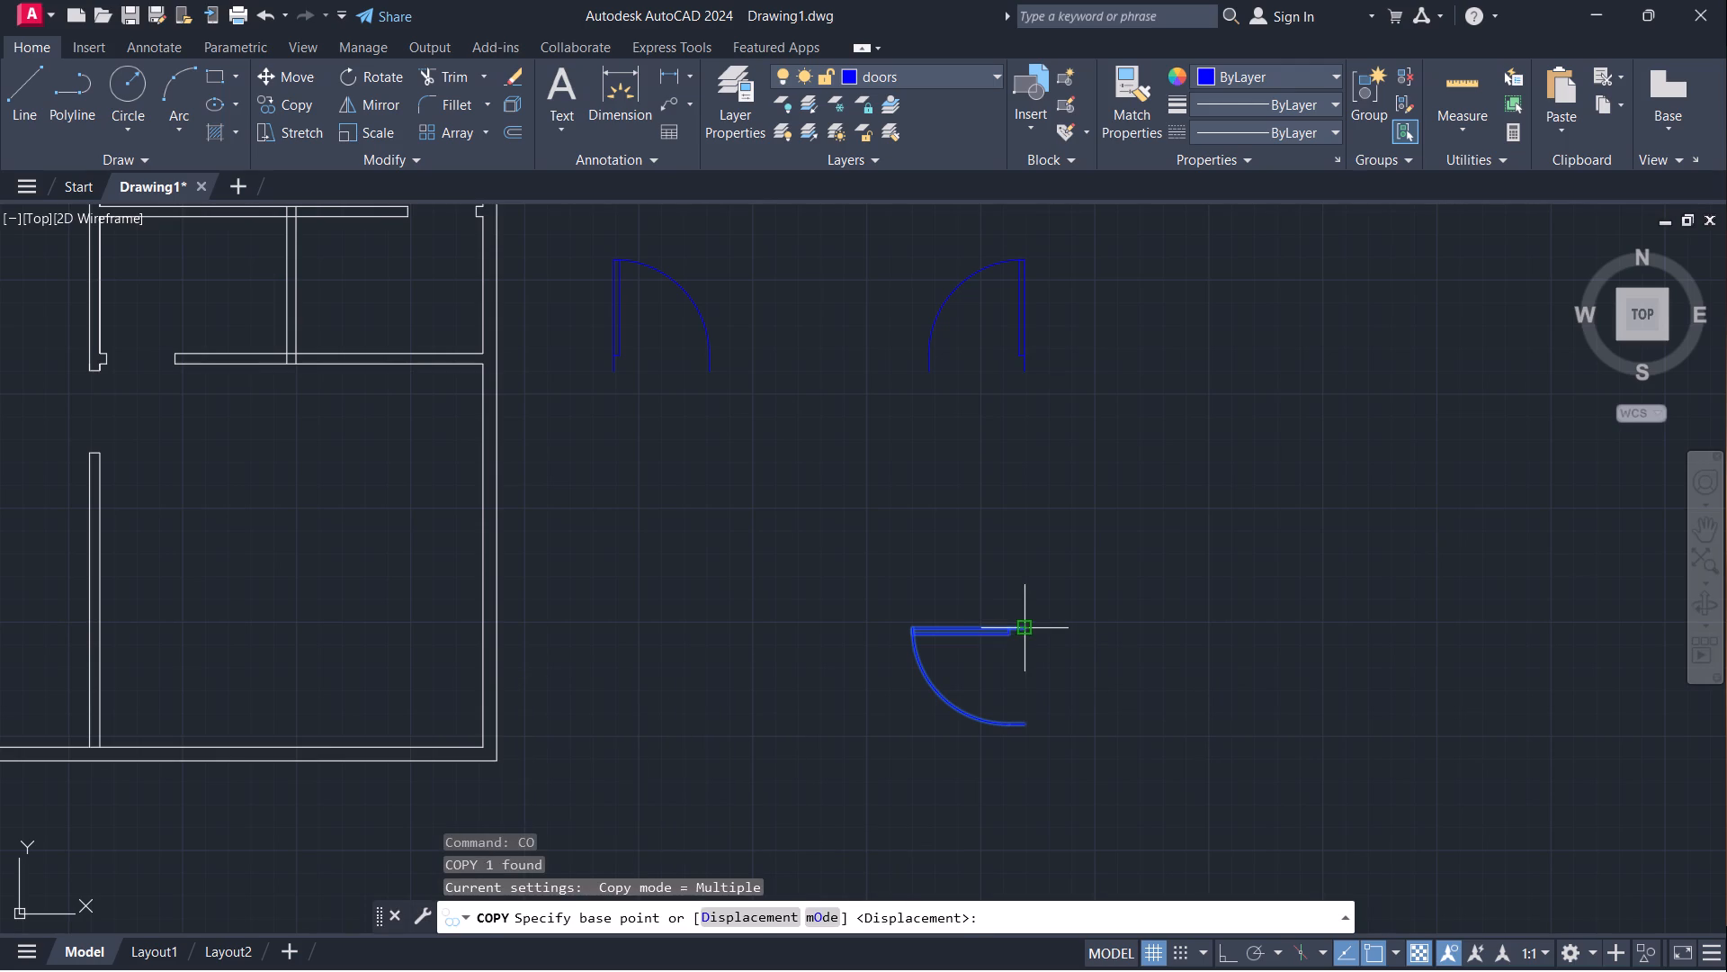
{"action": "left_click", "coordinate": [1025, 634]}
{"action": "scroll", "coordinate": [913, 532], "scroll_direction": "down", "scroll_amount": 3}
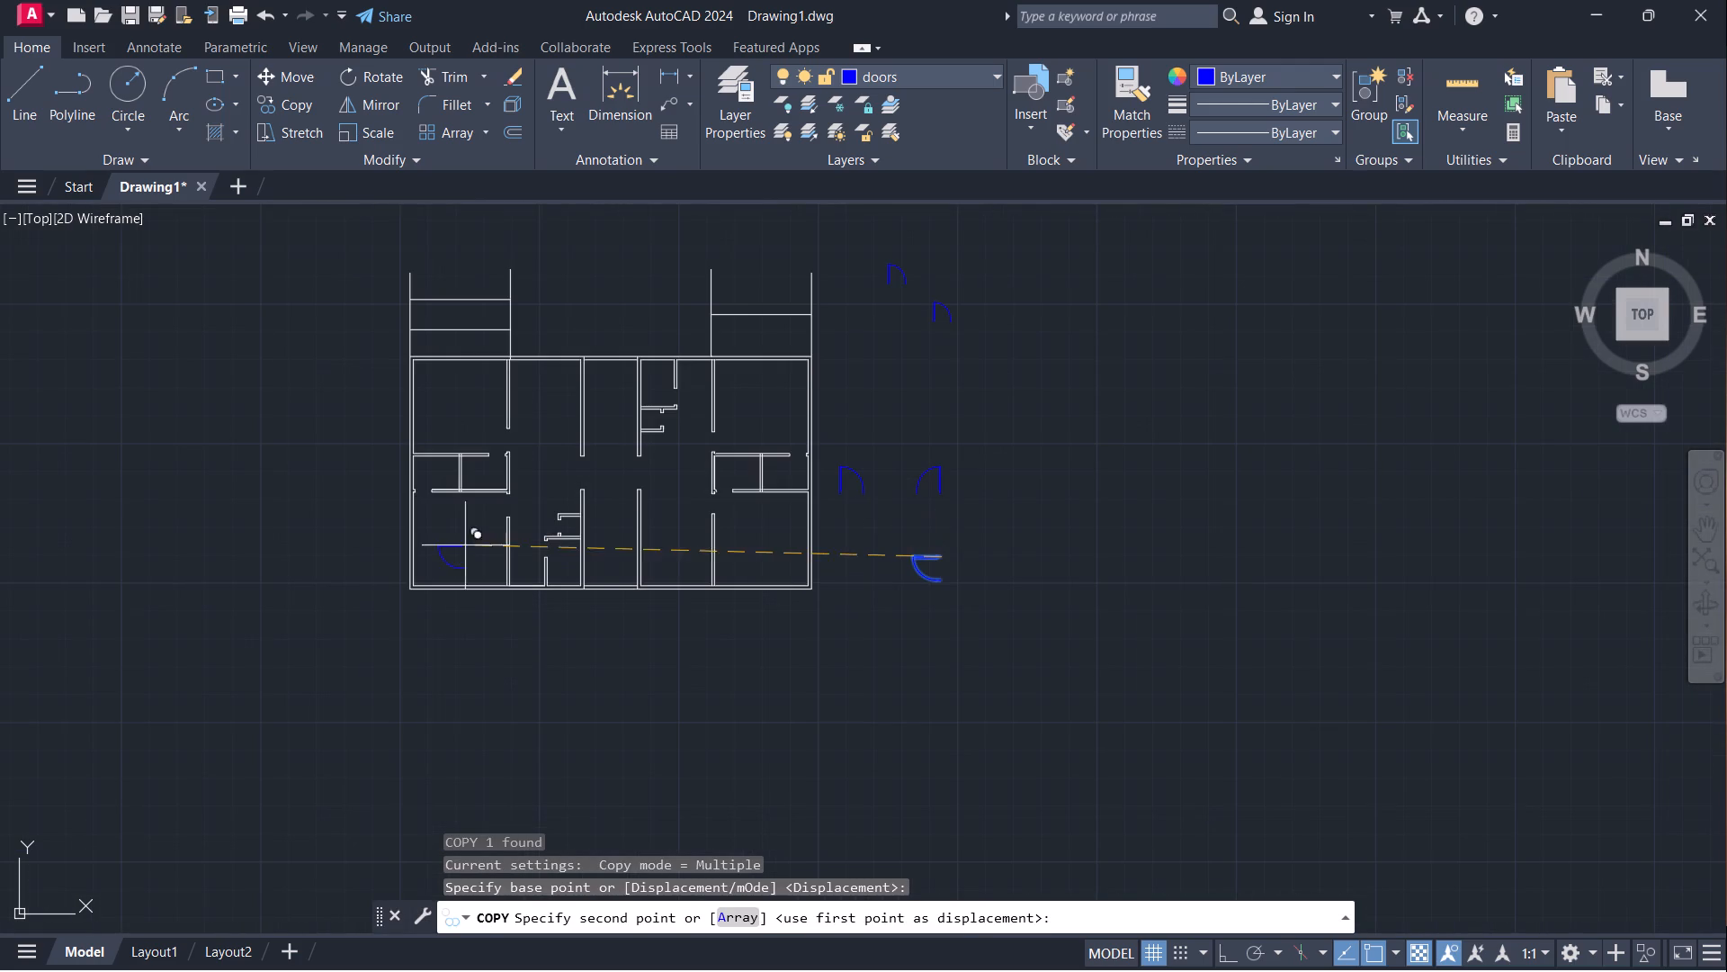
{"action": "scroll", "coordinate": [492, 504], "scroll_direction": "up", "scroll_amount": 6}
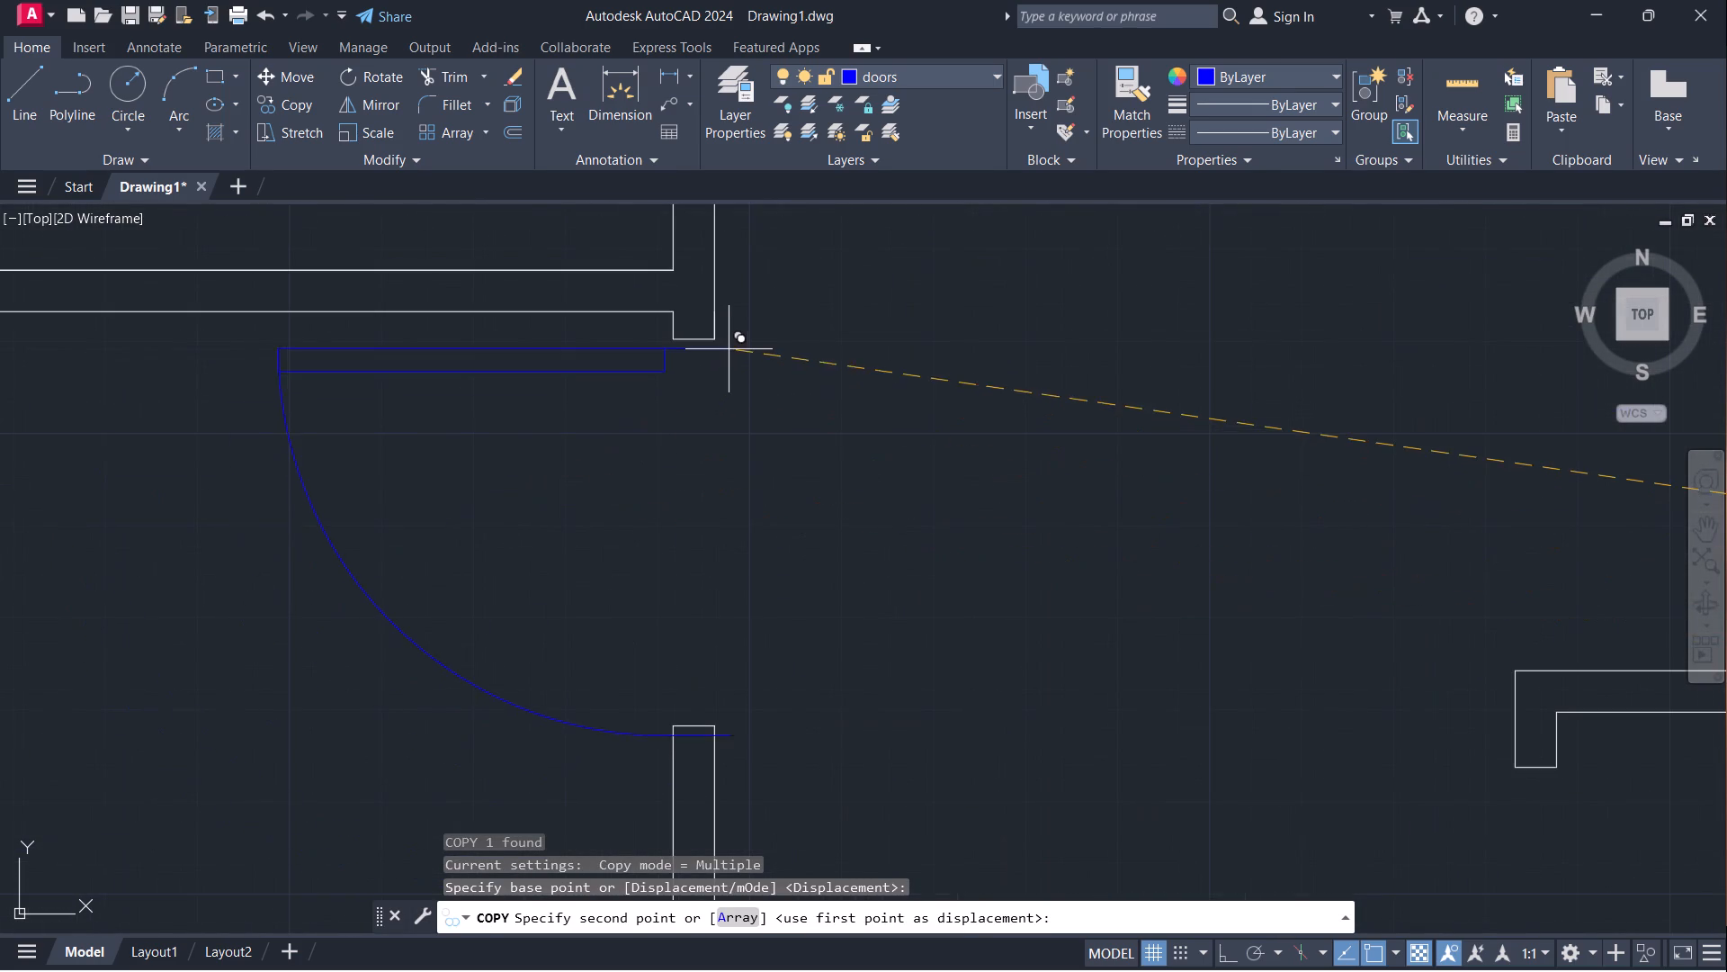
{"action": "scroll", "coordinate": [718, 342], "scroll_direction": "up", "scroll_amount": 2}
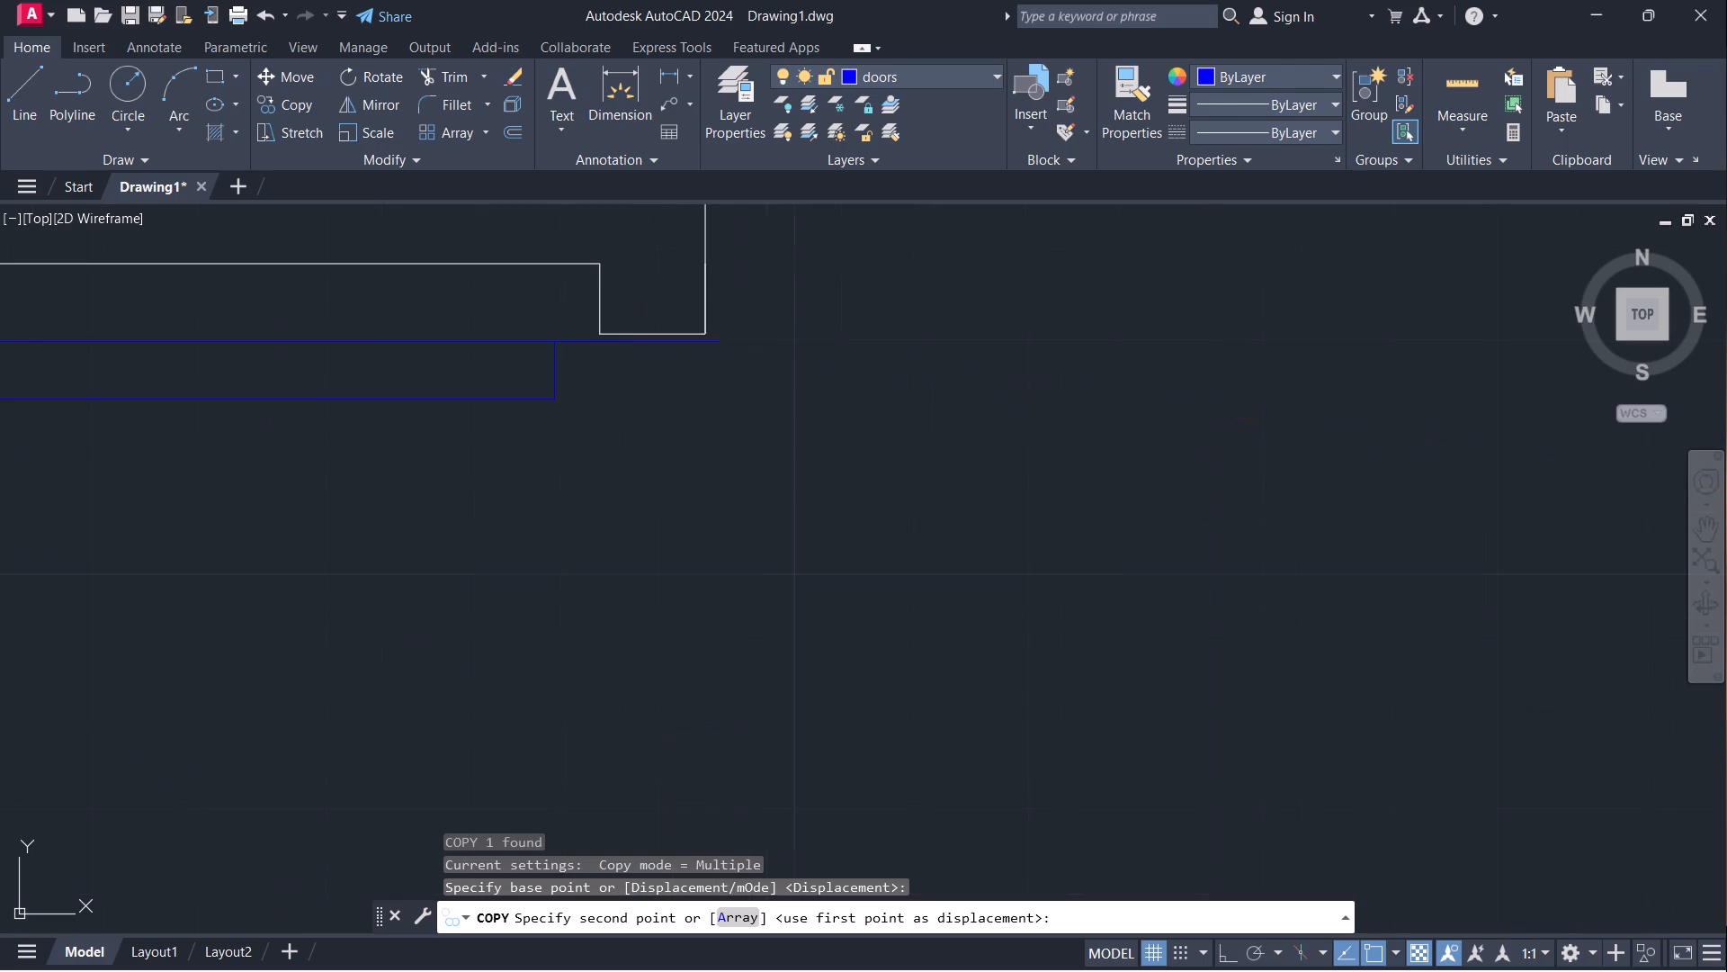
{"action": "left_click", "coordinate": [705, 336]}
Place another copy of the door at the upper wall-end corner of the upper-left room's door opening and finish copying.
{"action": "scroll", "coordinate": [788, 450], "scroll_direction": "down", "scroll_amount": 6}
{"action": "scroll", "coordinate": [777, 282], "scroll_direction": "up", "scroll_amount": 3}
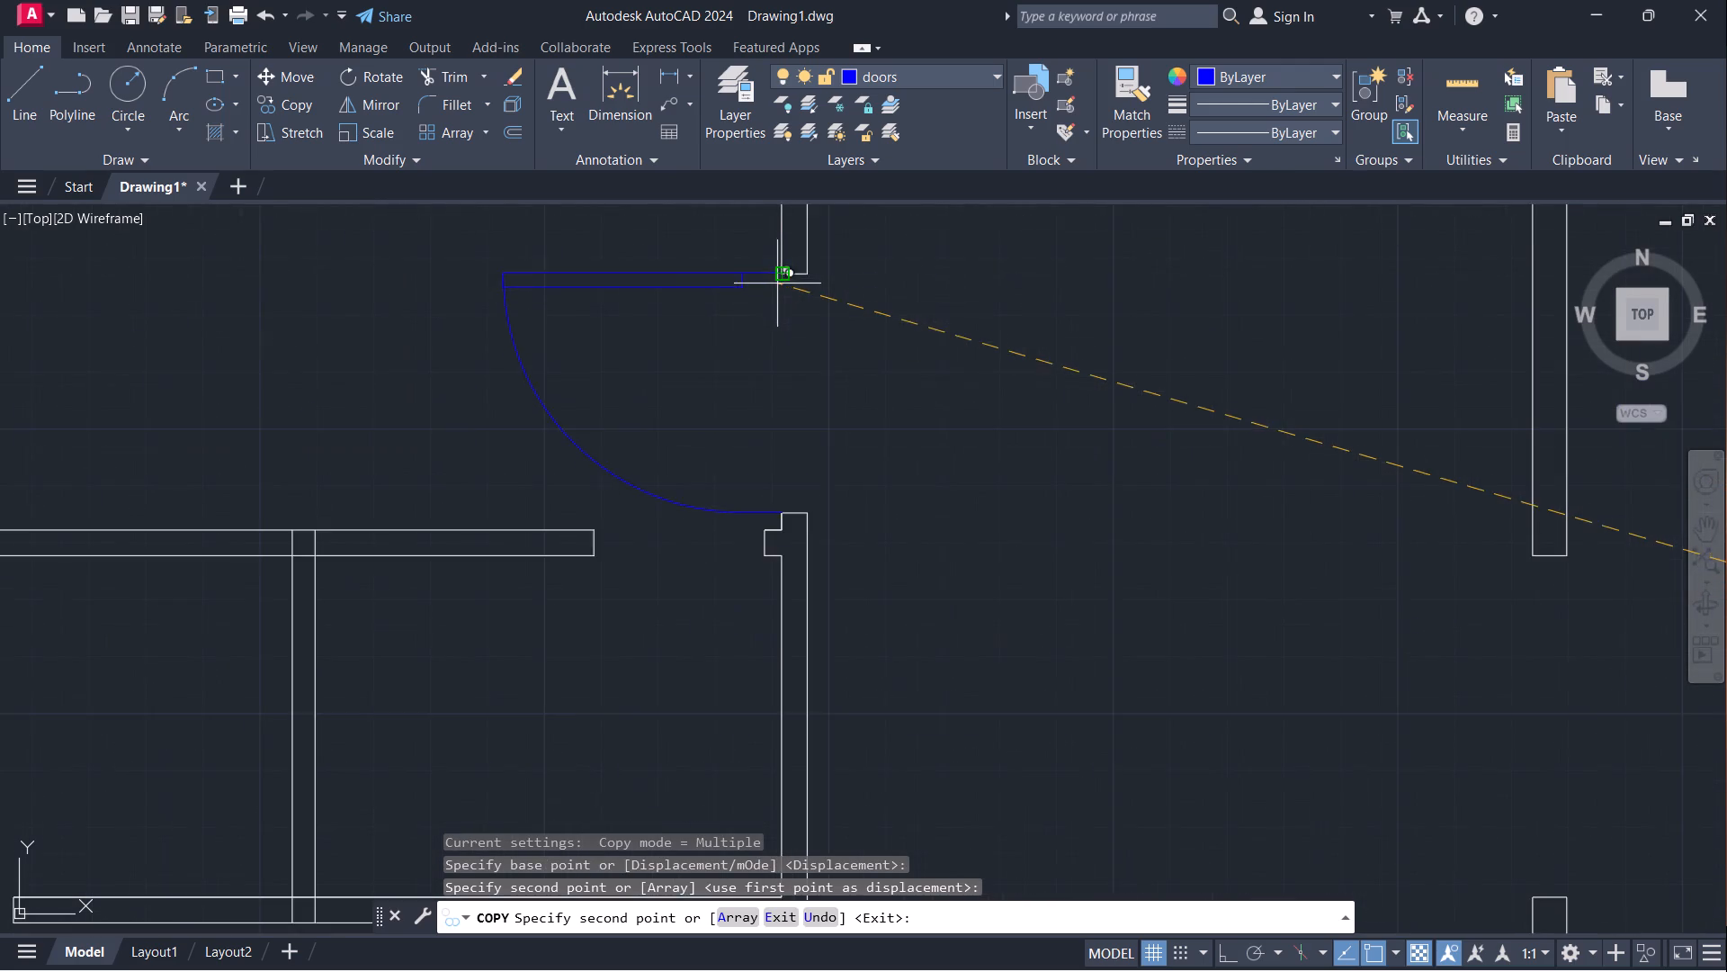
{"action": "scroll", "coordinate": [778, 284], "scroll_direction": "up", "scroll_amount": 3}
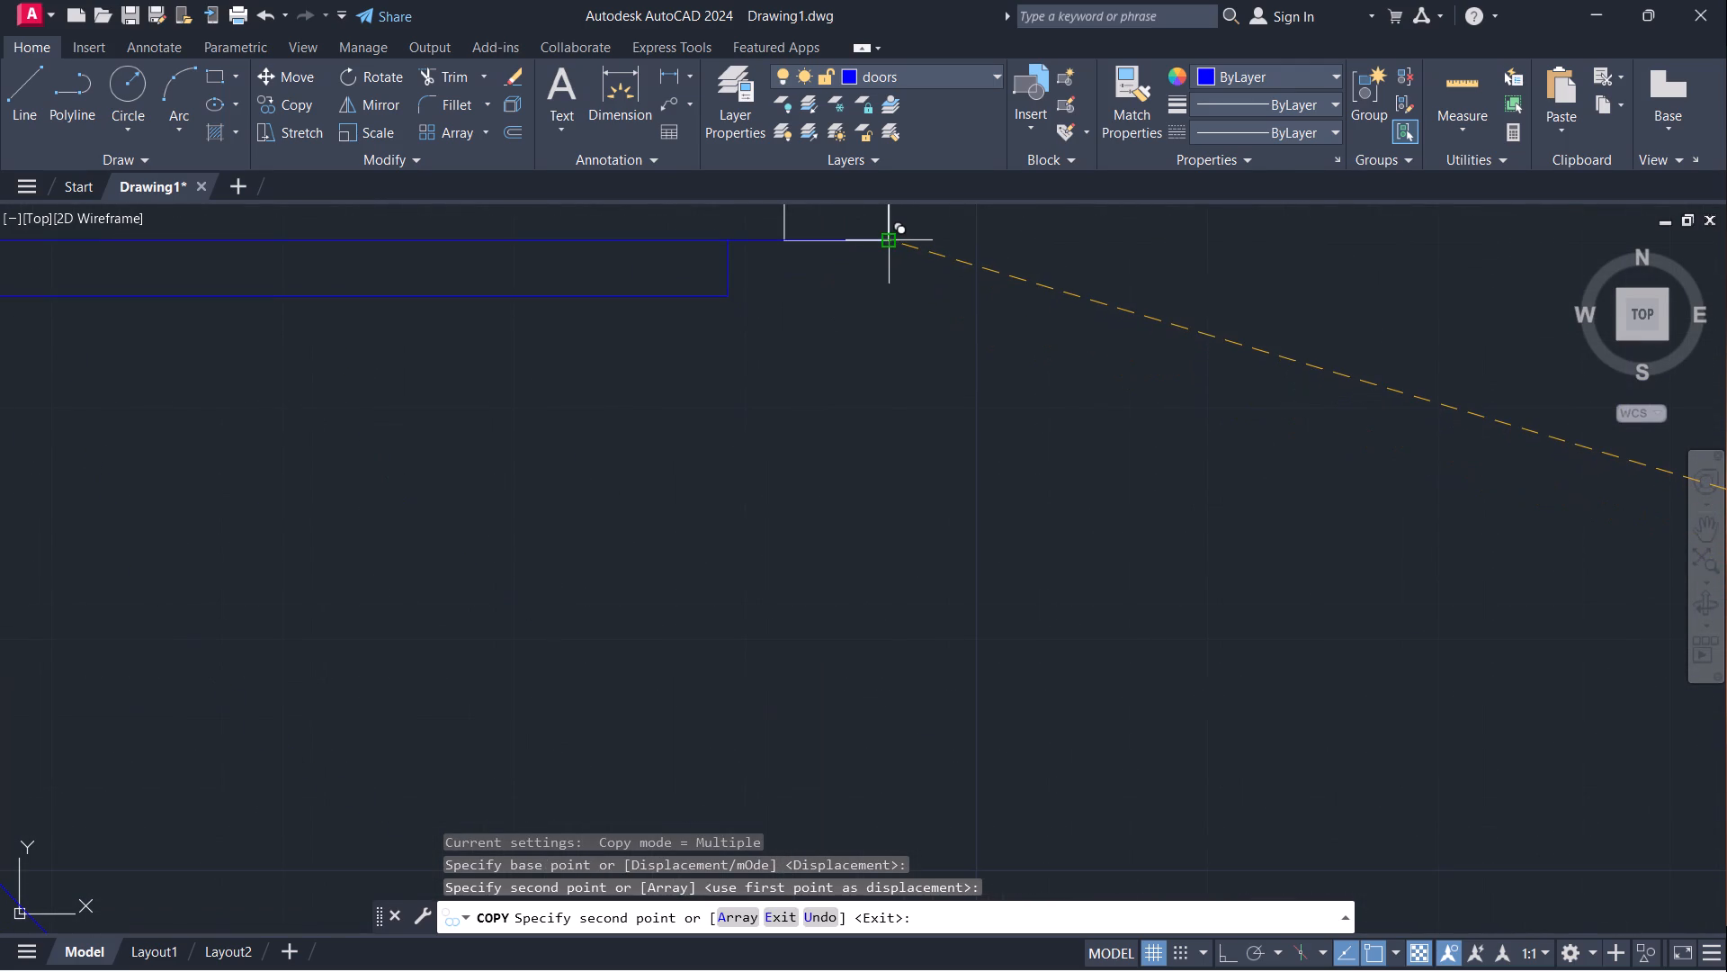
{"action": "left_click", "coordinate": [895, 243]}
{"action": "scroll", "coordinate": [918, 400], "scroll_direction": "down", "scroll_amount": 7}
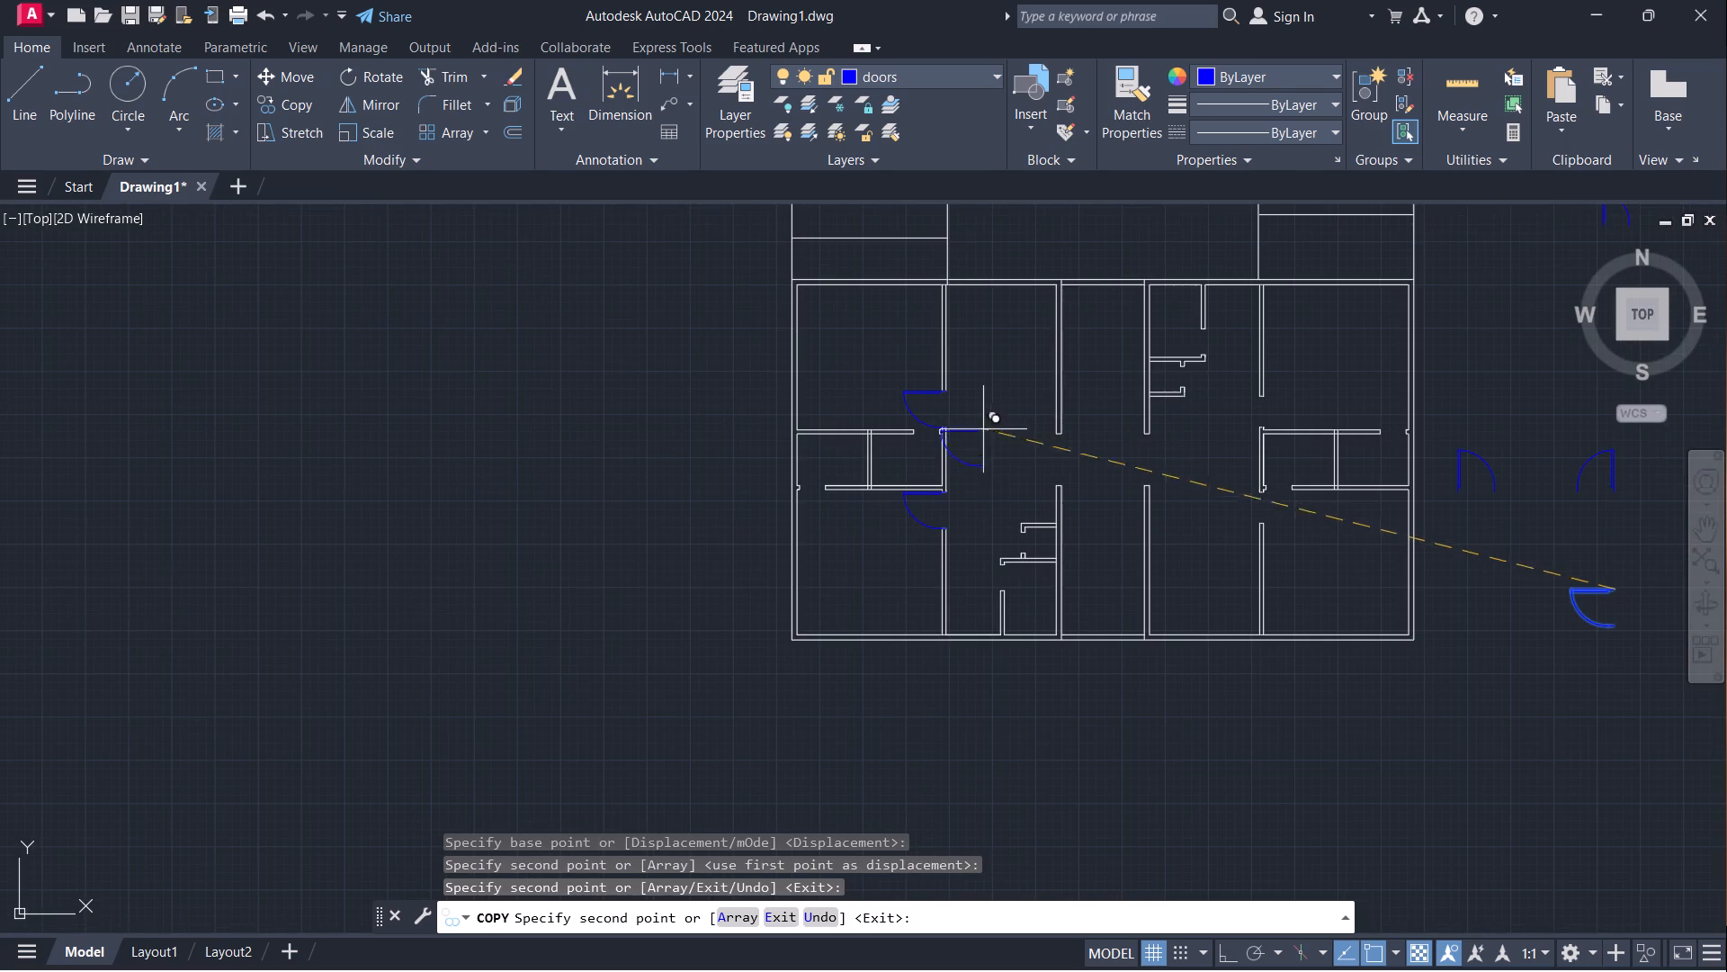
{"action": "middle_click_drag", "start_coordinate": [1007, 458], "coordinate": [700, 508]}
{"action": "scroll", "coordinate": [706, 501], "scroll_direction": "down", "scroll_amount": 1}
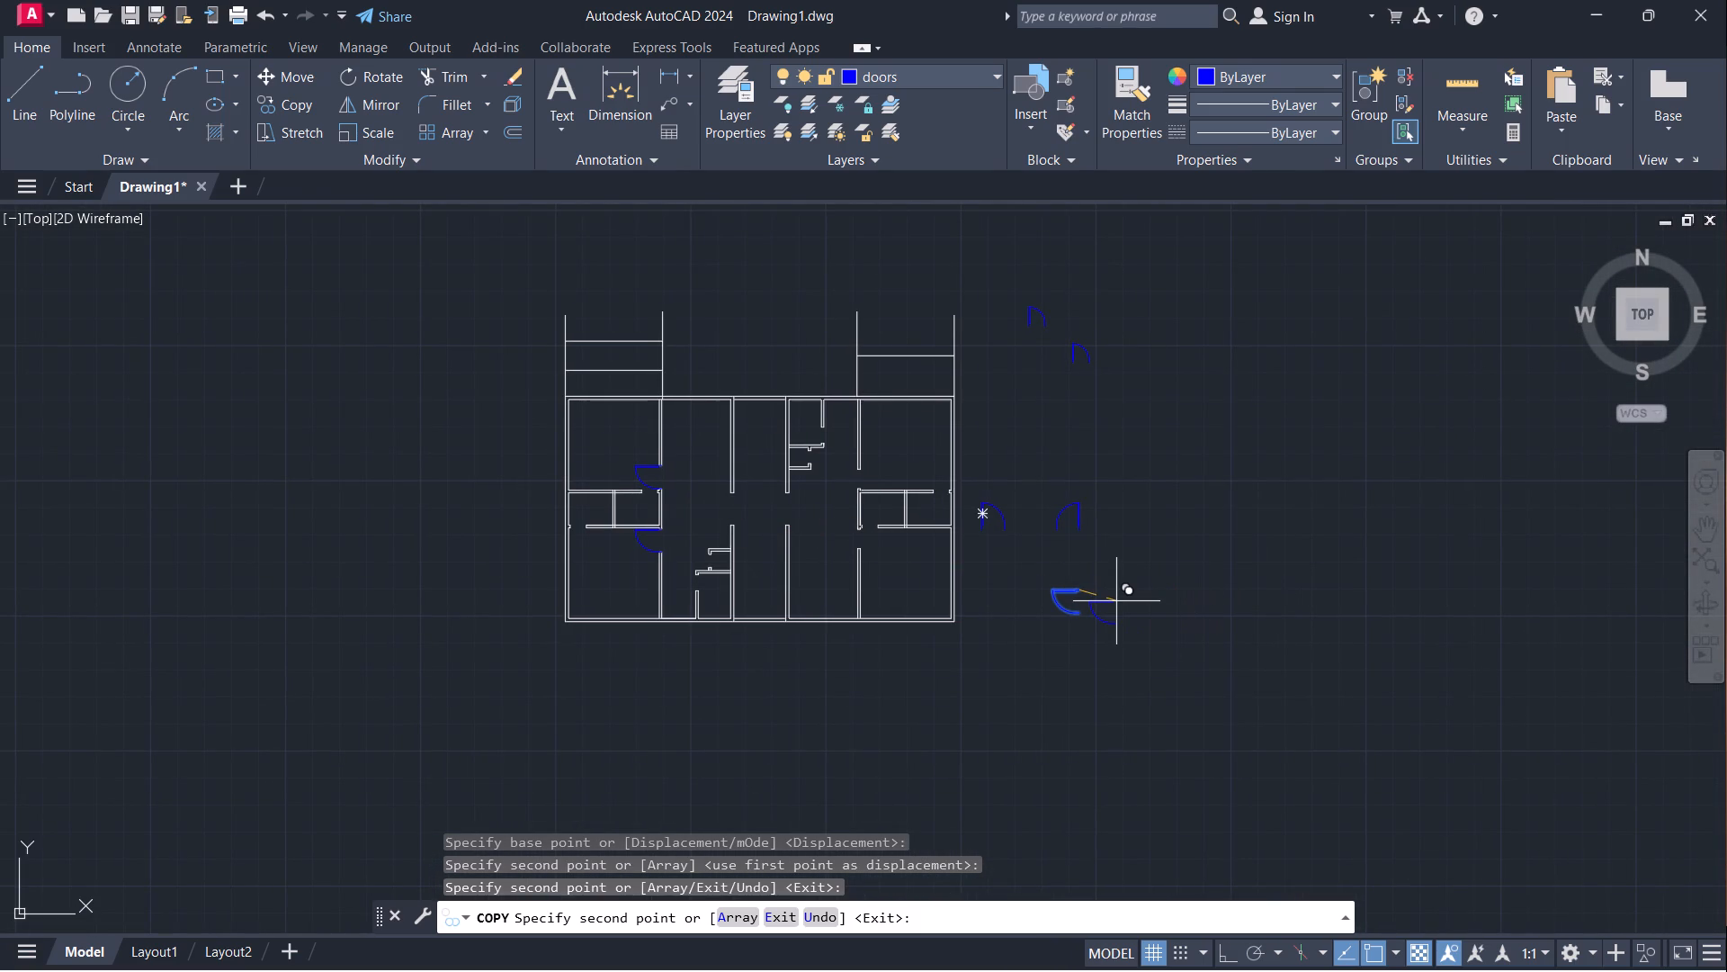
{"action": "key", "text": "Escape"}
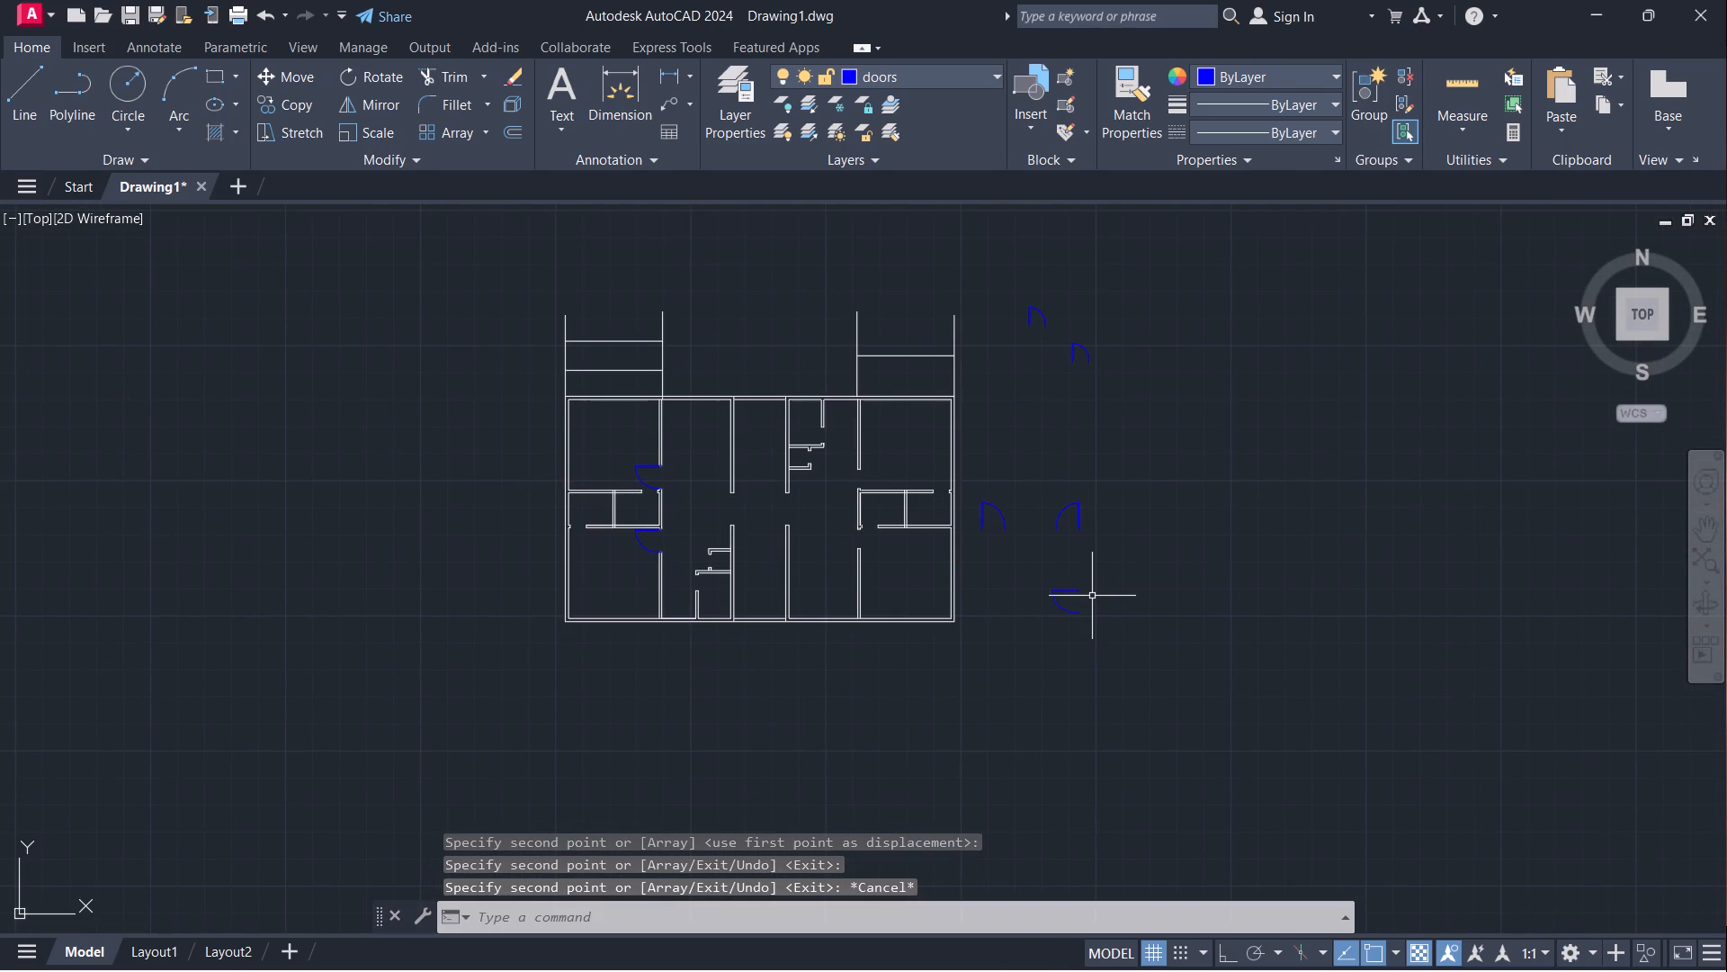
Rotate the spare door nearest the plan 90° clockwise about its hinge-side end with ortho on.
{"action": "left_click", "coordinate": [984, 504]}
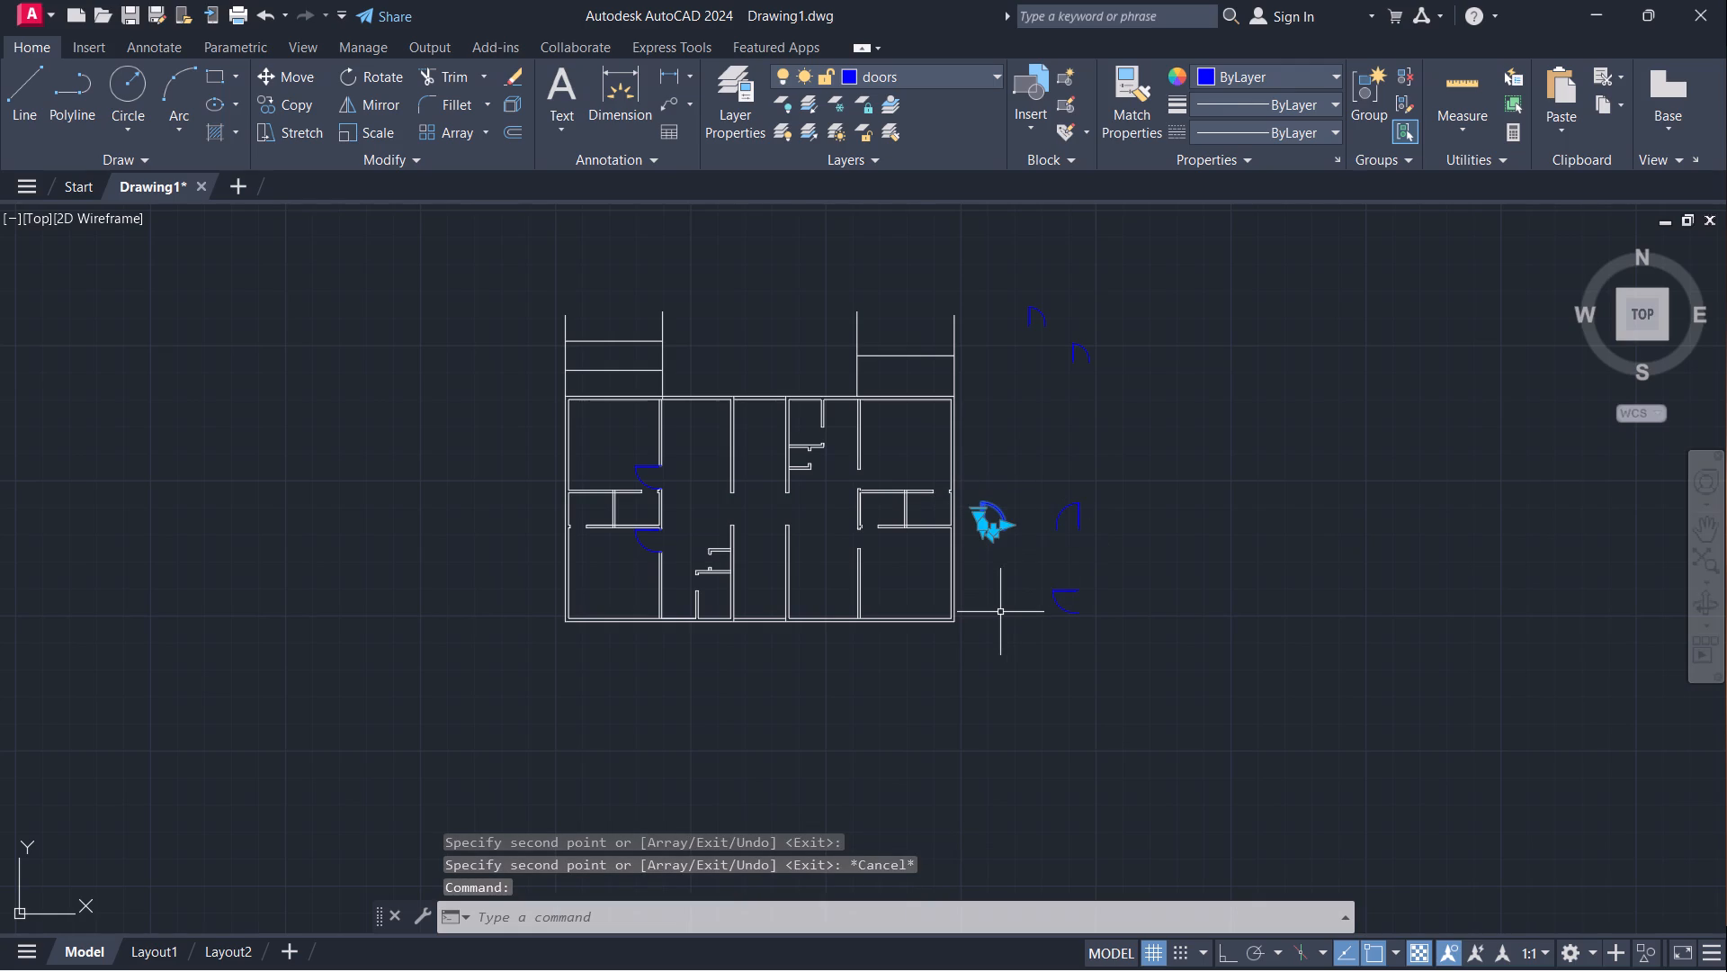
{"action": "type", "text": "ro"}
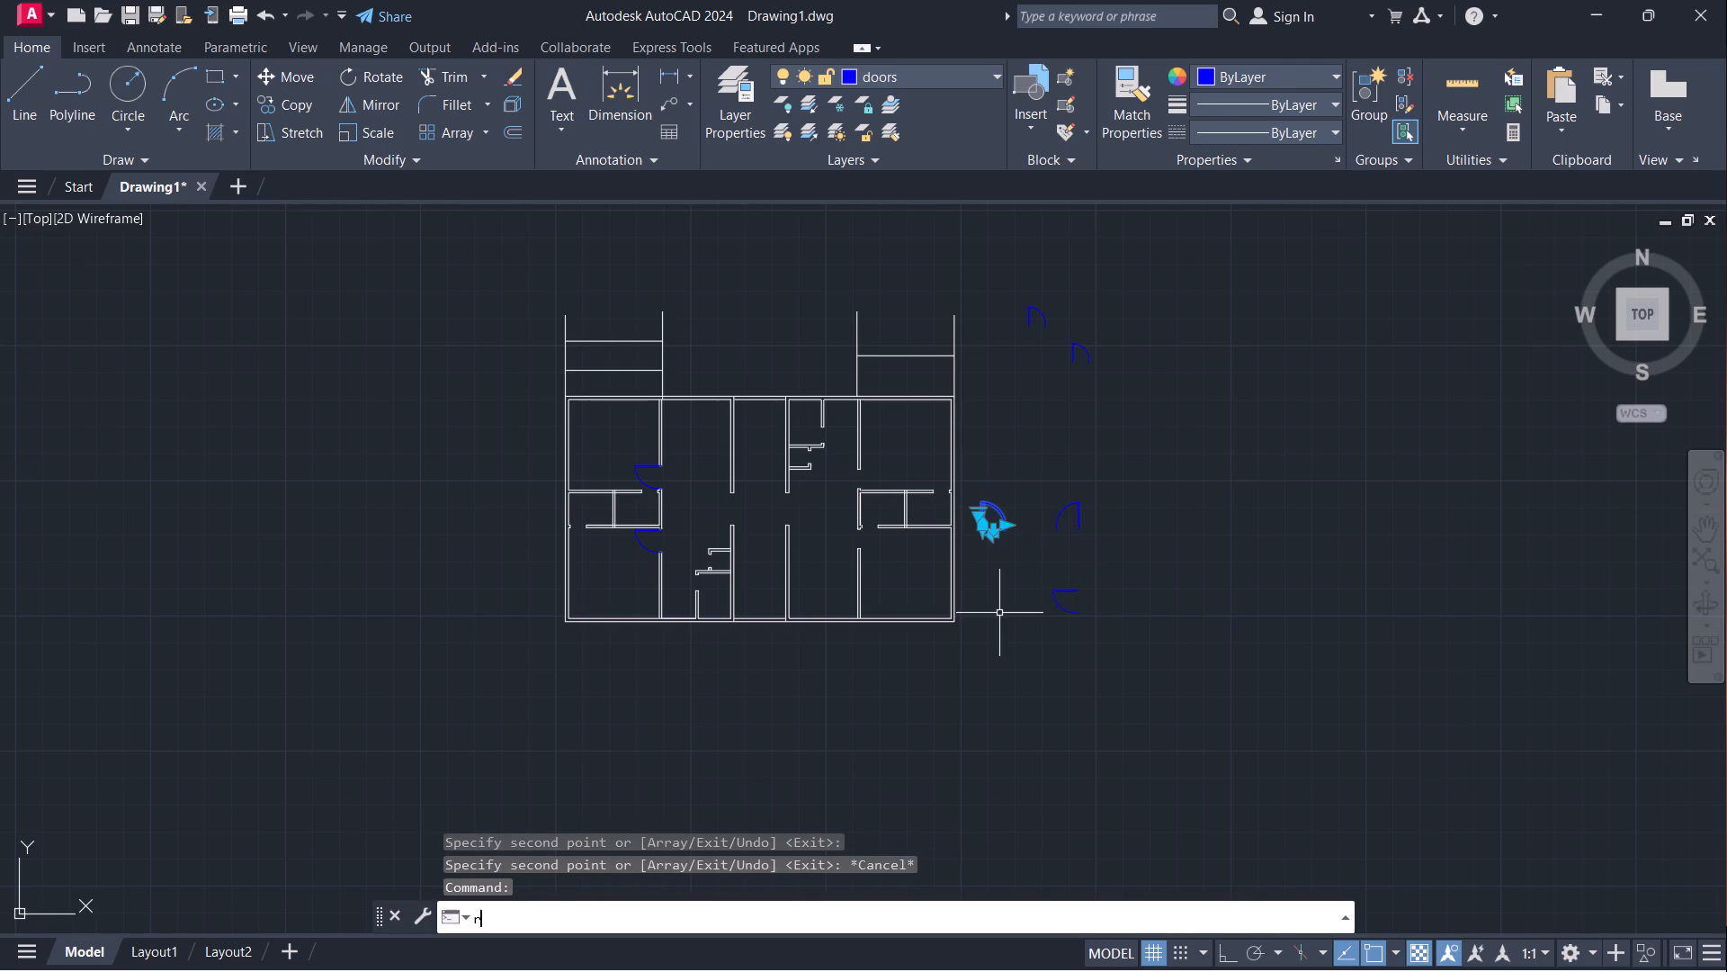
{"action": "key", "text": "Return"}
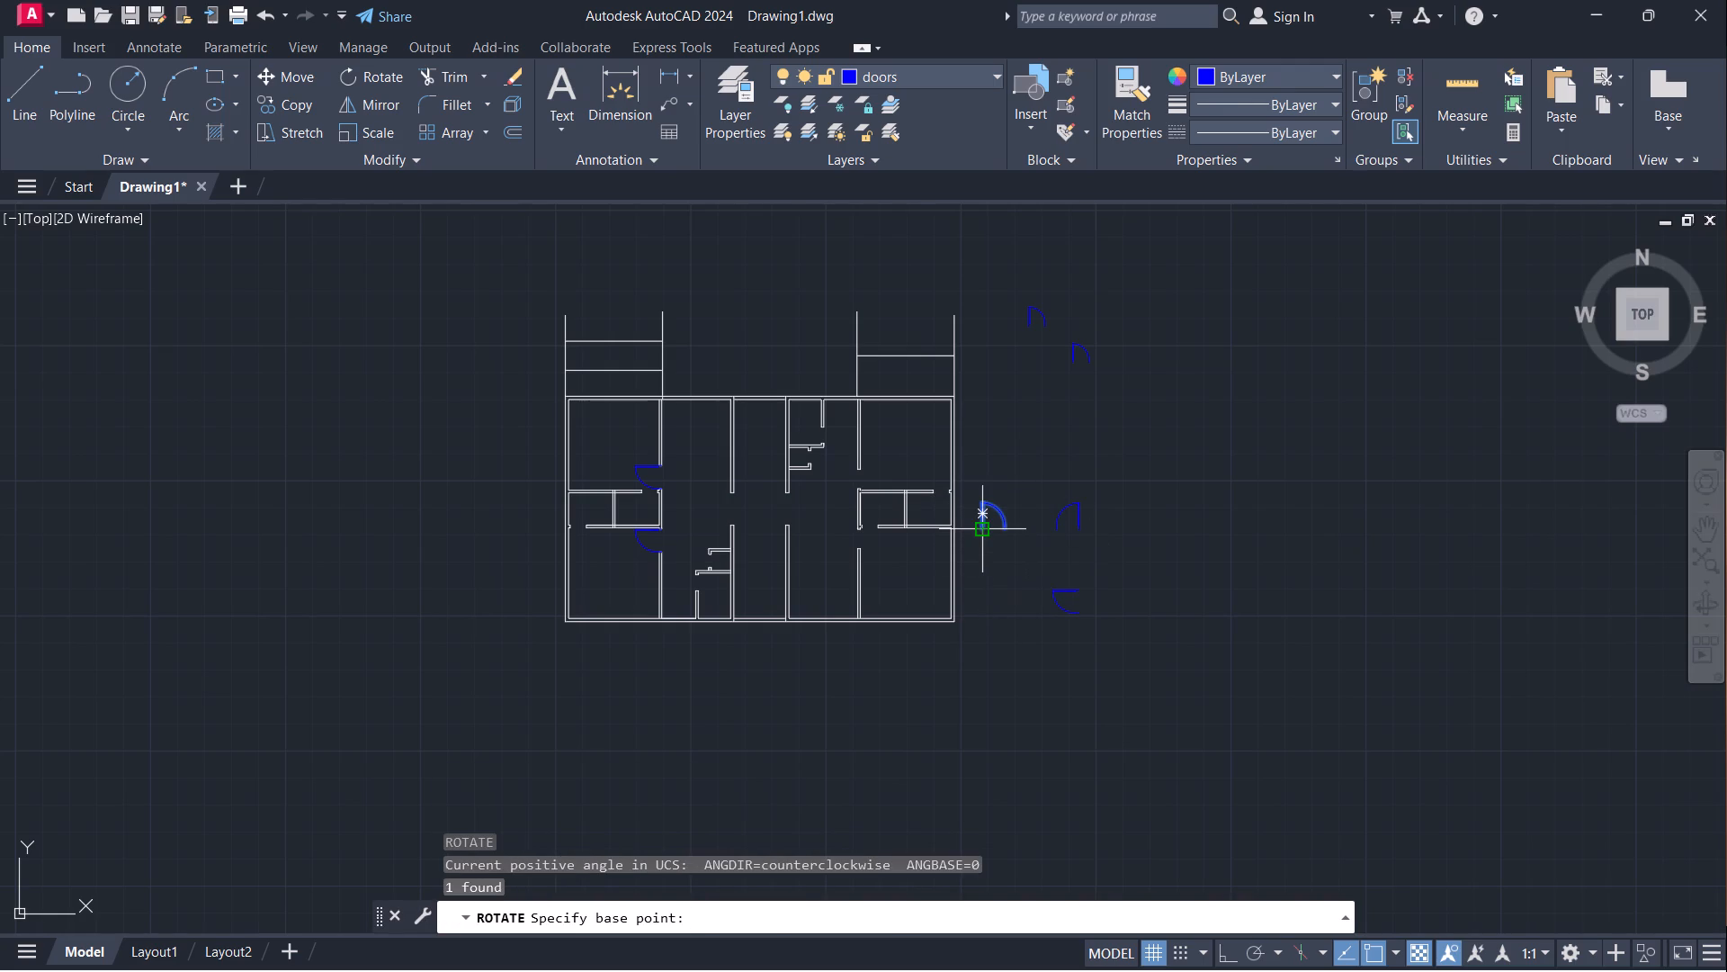
{"action": "left_click", "coordinate": [987, 532]}
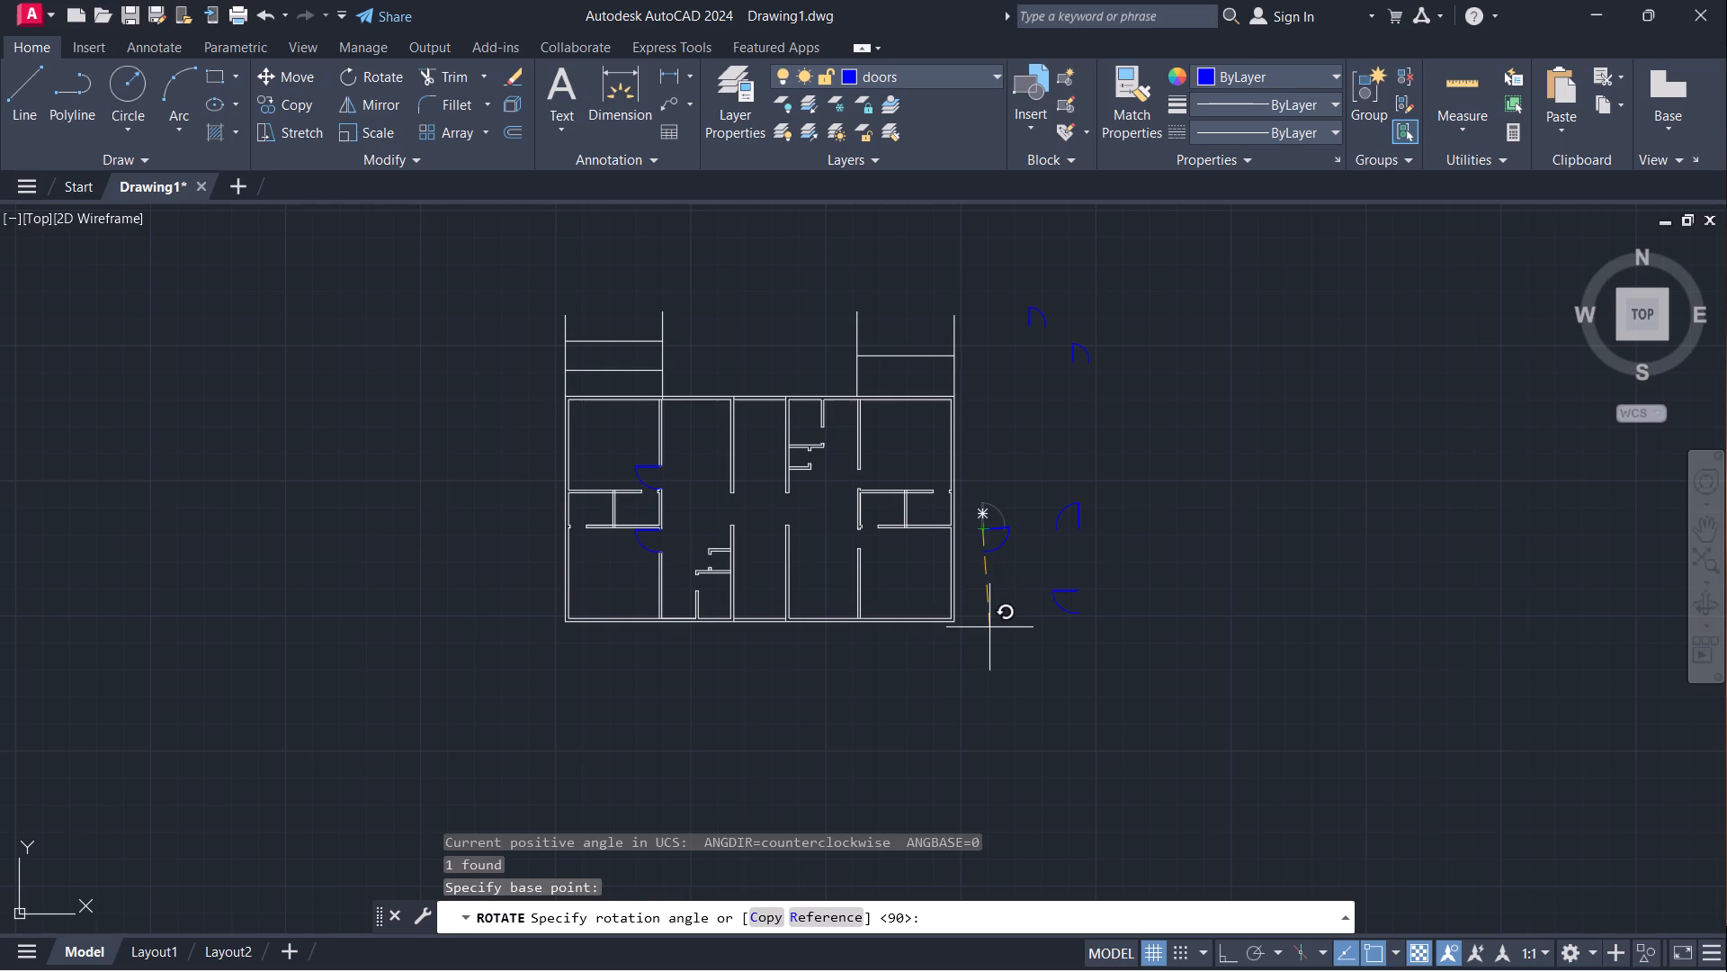
{"action": "key", "text": "F8"}
{"action": "left_click", "coordinate": [982, 705]}
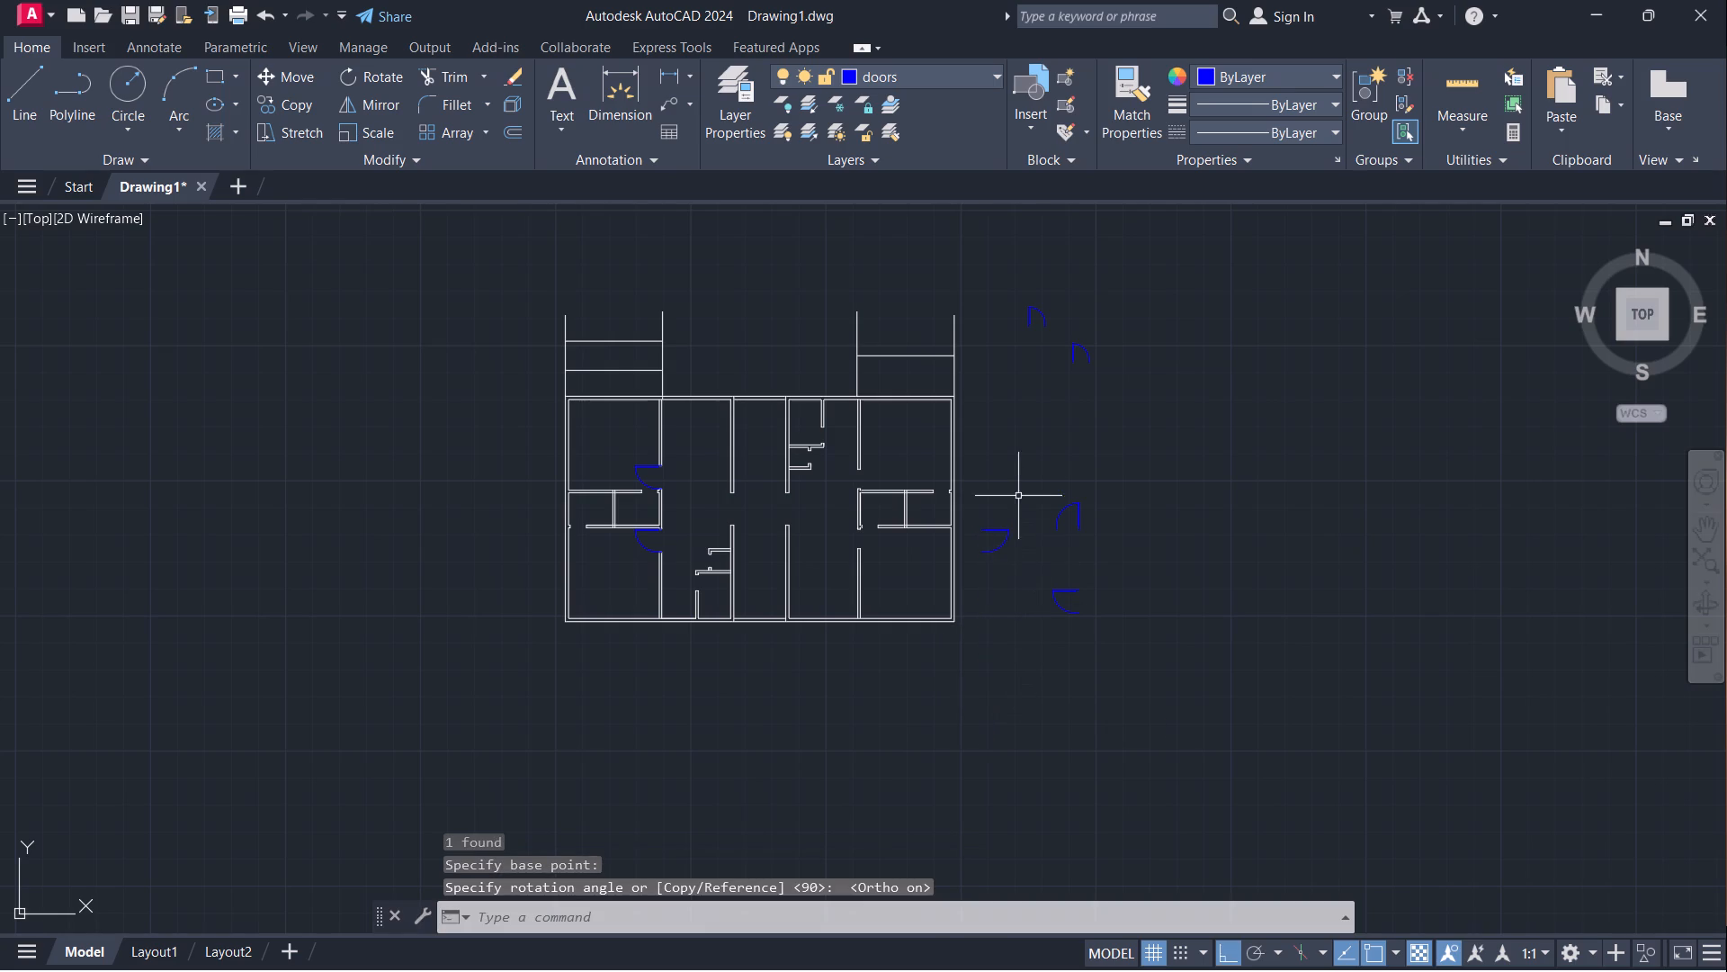
Erase the other two enlarged spare doors beside the plan, keeping the newly rotated one.
{"action": "left_click", "coordinate": [1022, 470]}
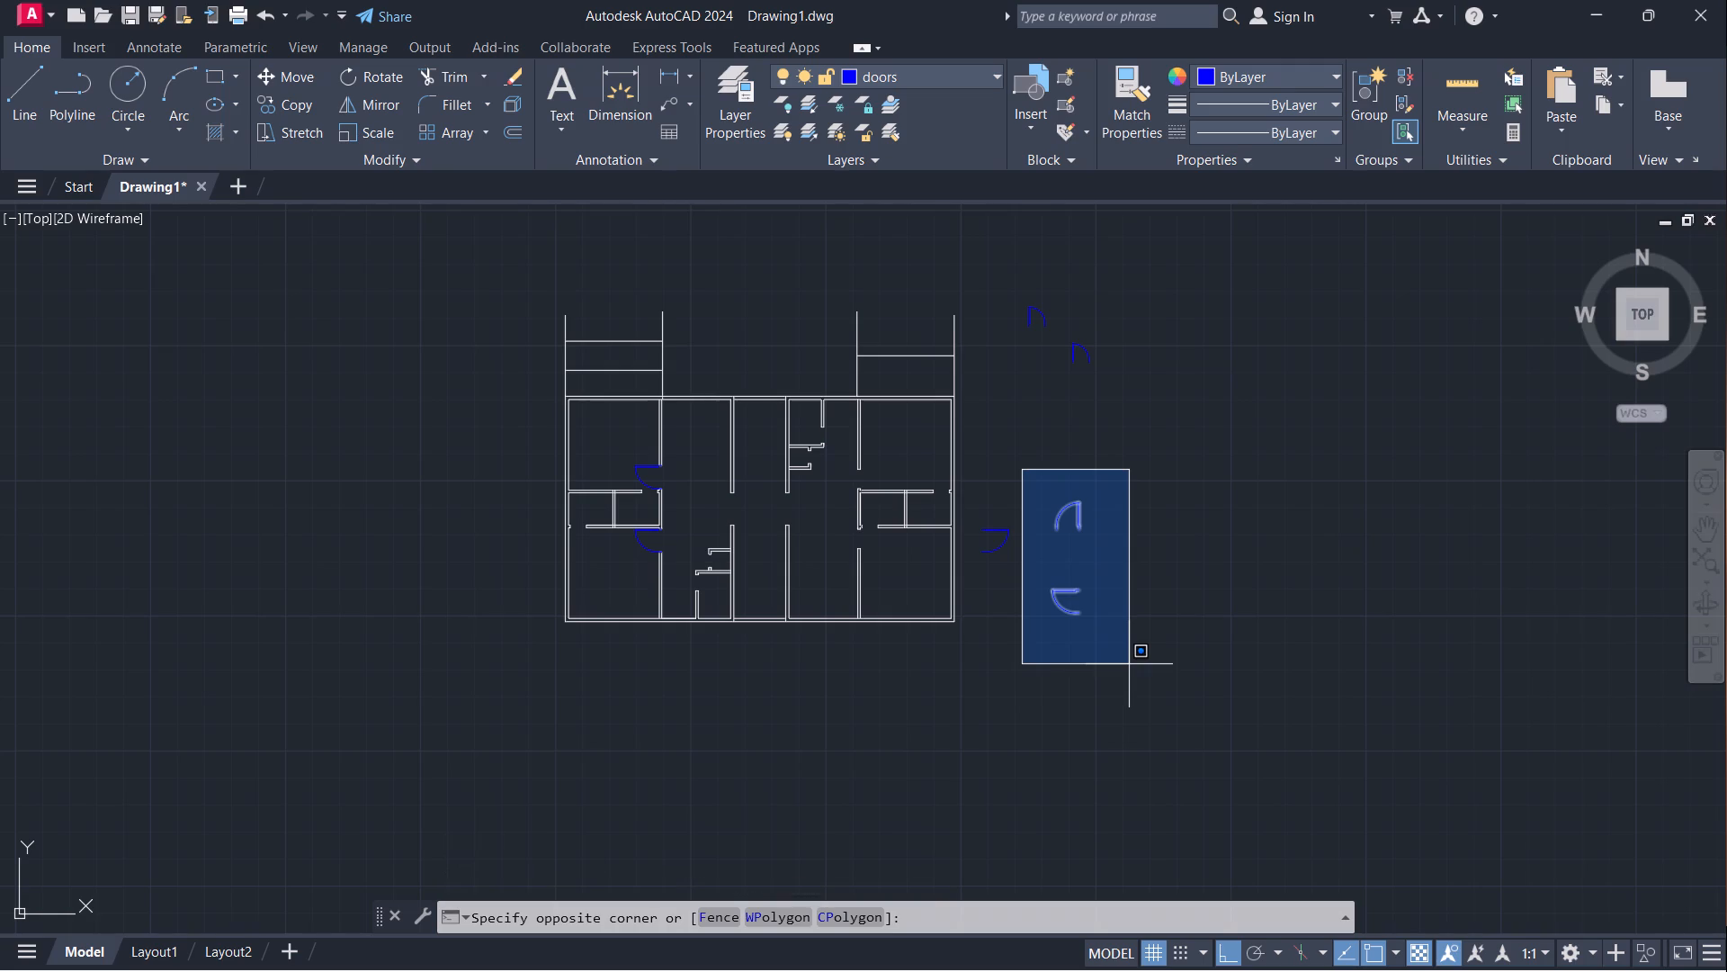
{"action": "left_click", "coordinate": [1129, 664]}
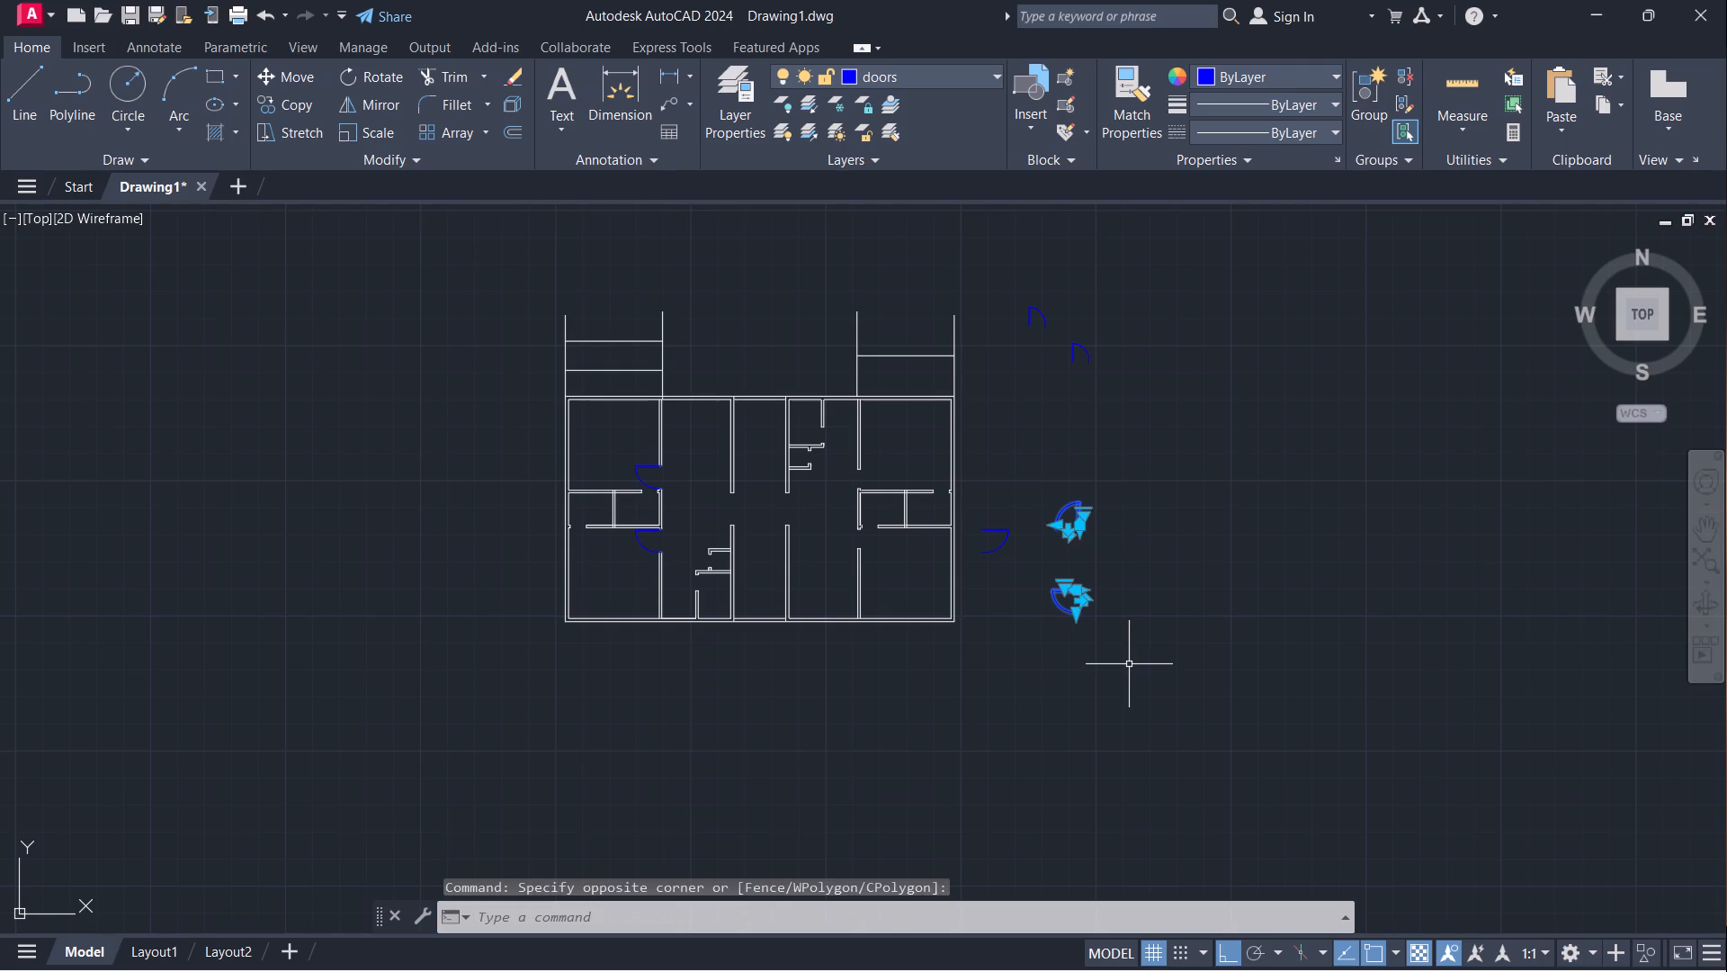
{"action": "key", "text": "e"}
{"action": "key", "text": "Return"}
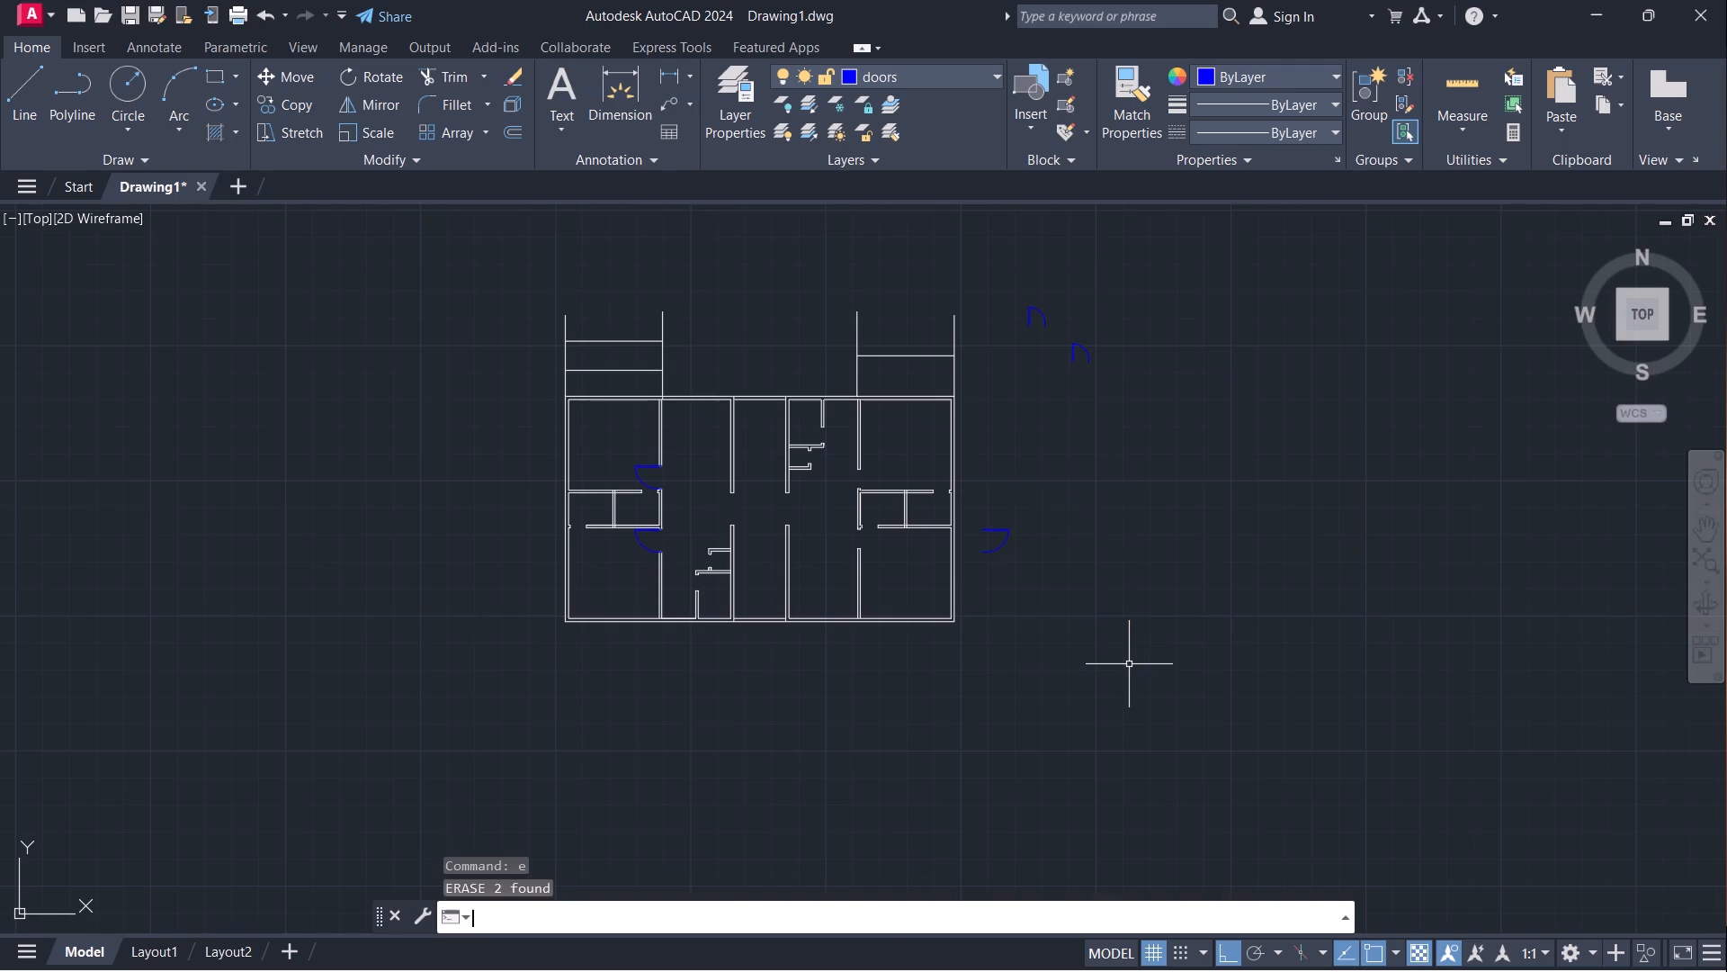
Scale the spare door beside the plan from its hinge-side end, using its opening width as reference and 3' as the new length.
{"action": "scroll", "coordinate": [998, 555], "scroll_direction": "up", "scroll_amount": 2}
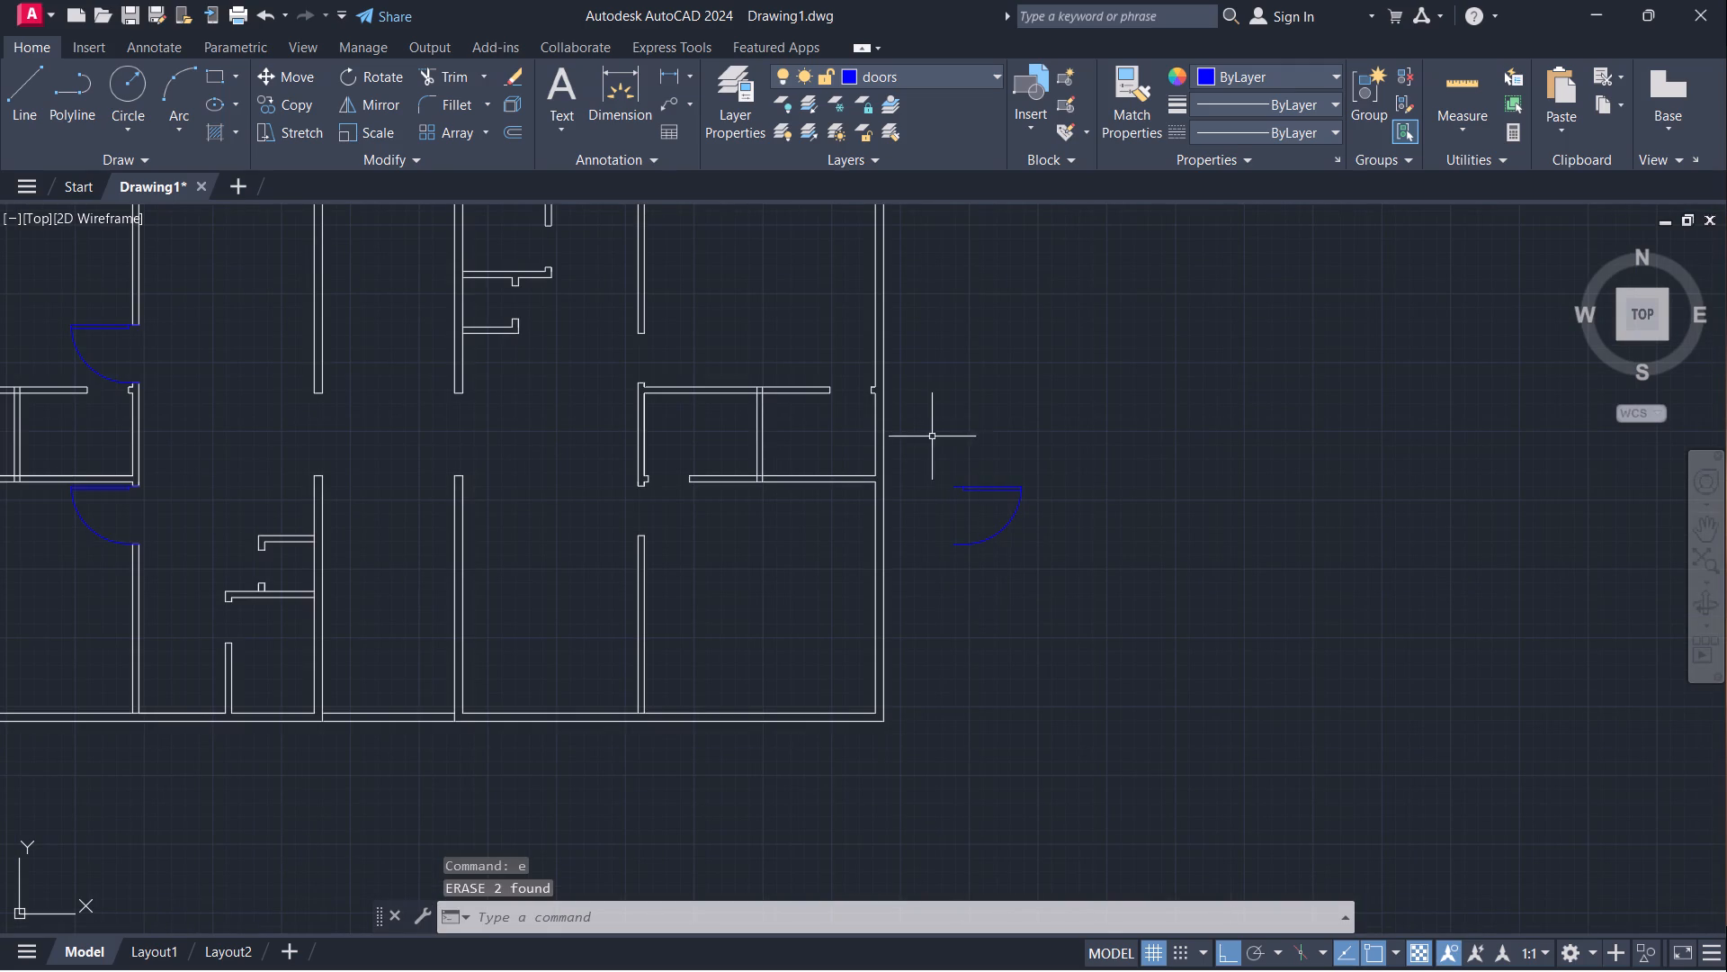
{"action": "scroll", "coordinate": [974, 490], "scroll_direction": "up", "scroll_amount": 3}
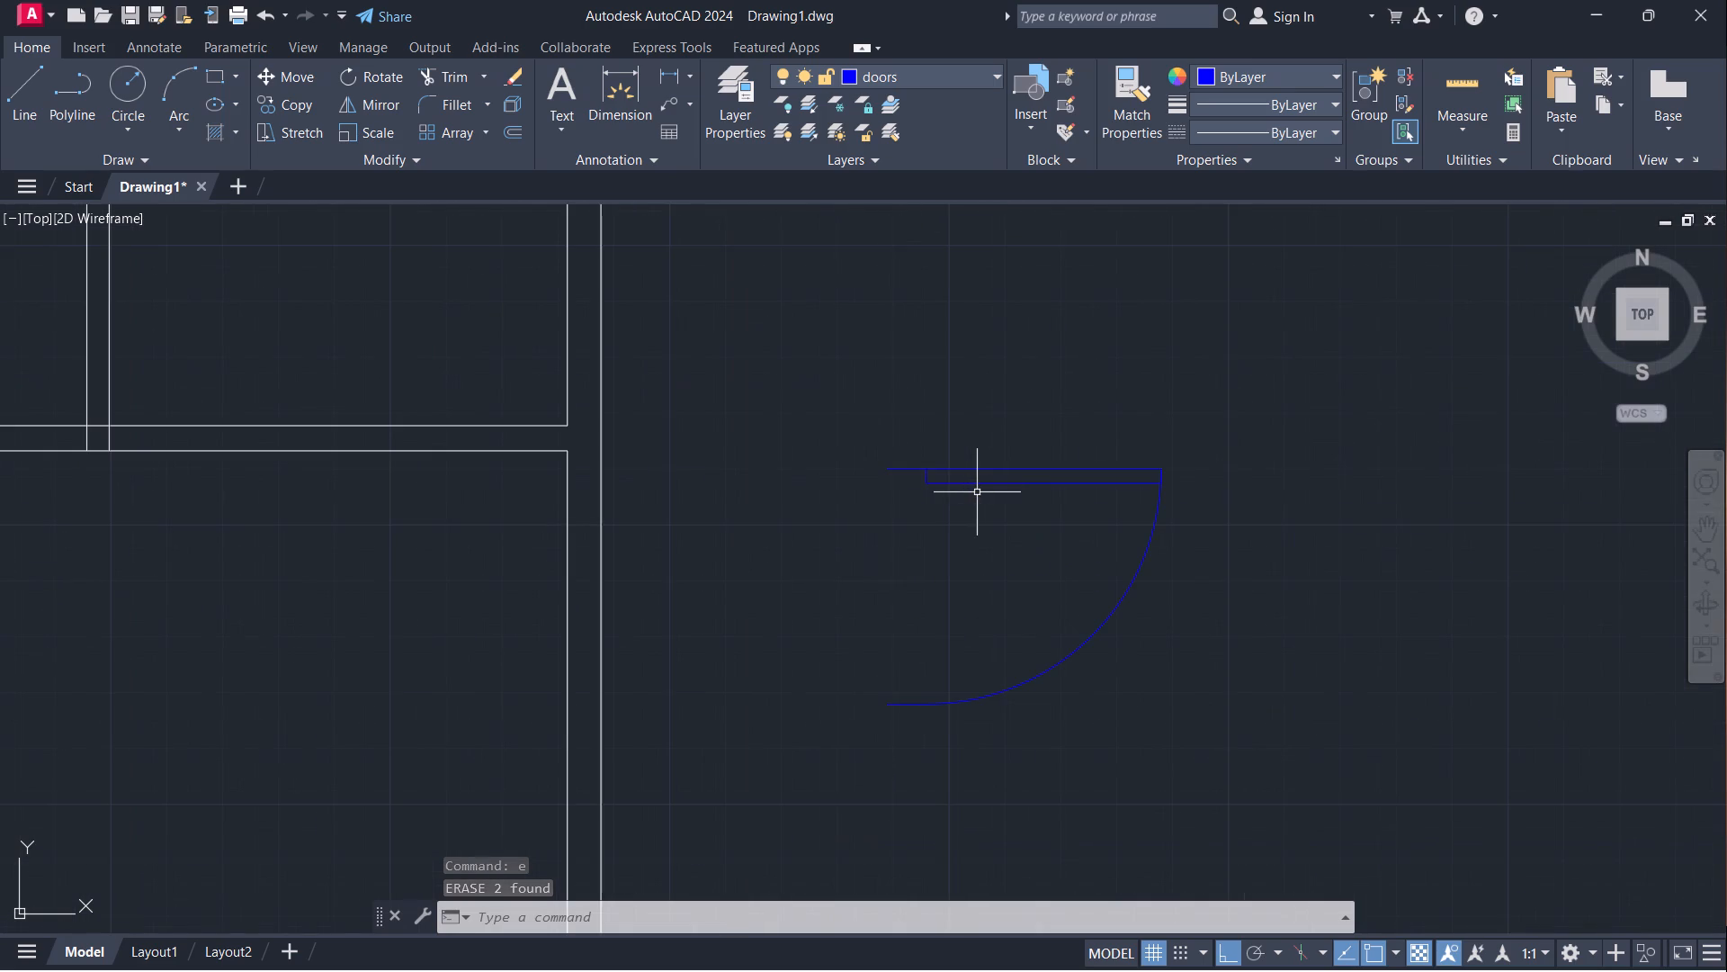
{"action": "left_click", "coordinate": [910, 467]}
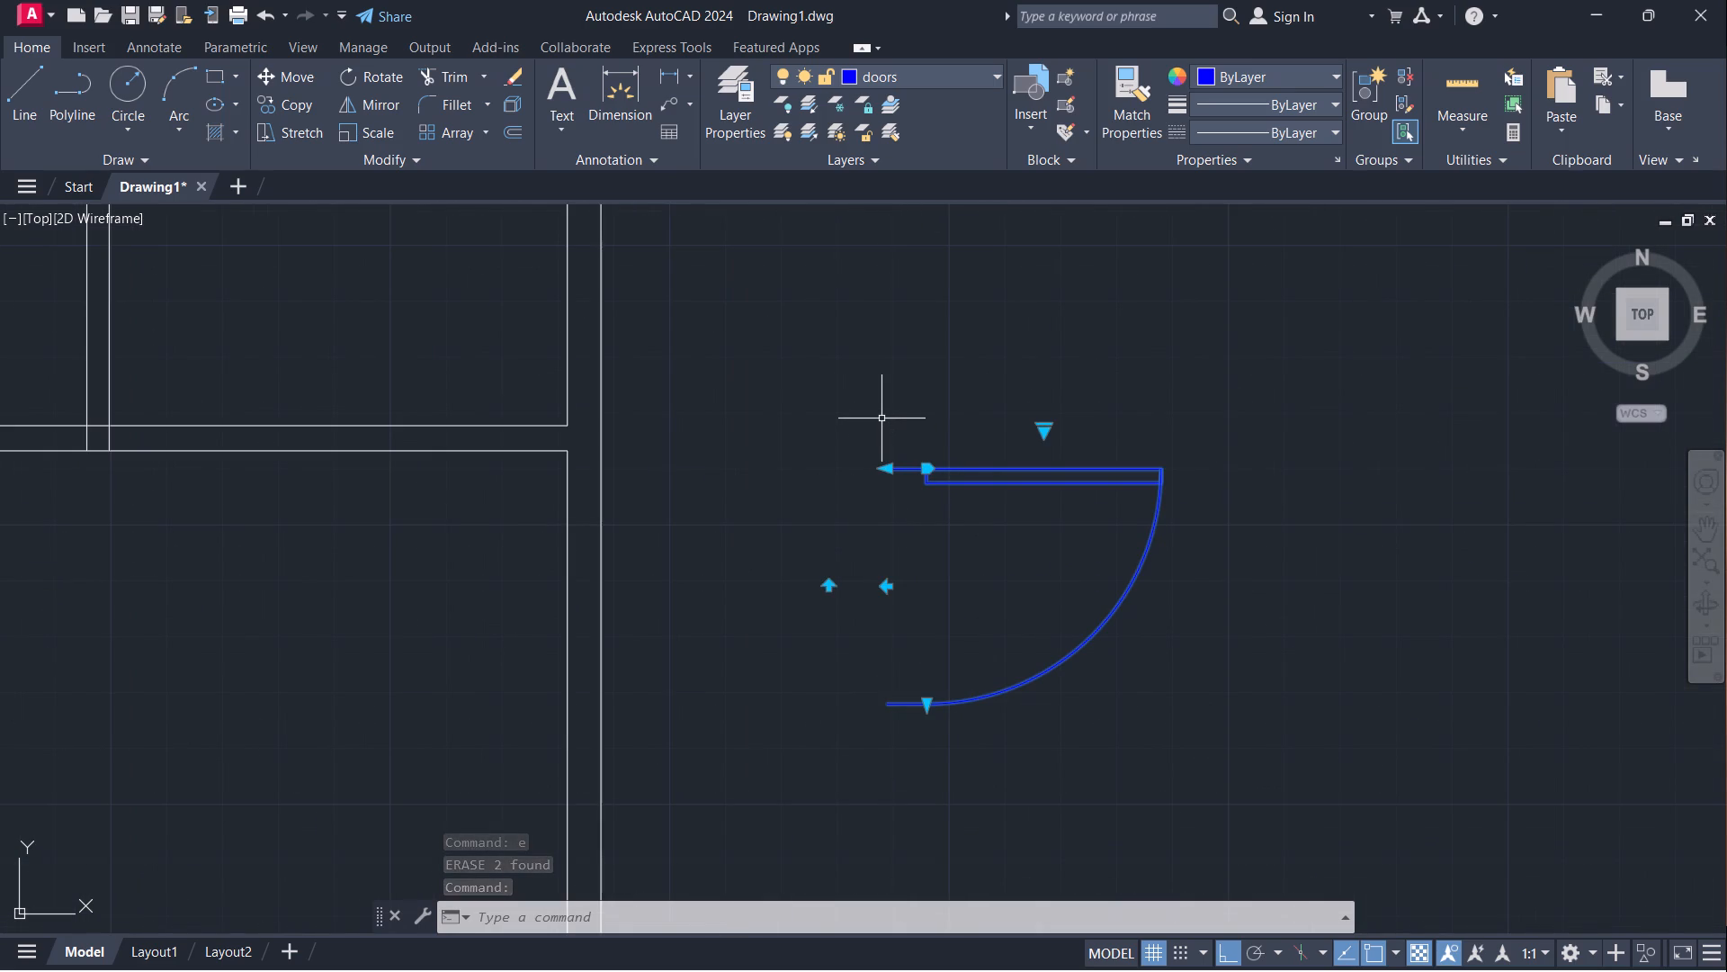
{"action": "type", "text": "sc"}
{"action": "key", "text": "Return"}
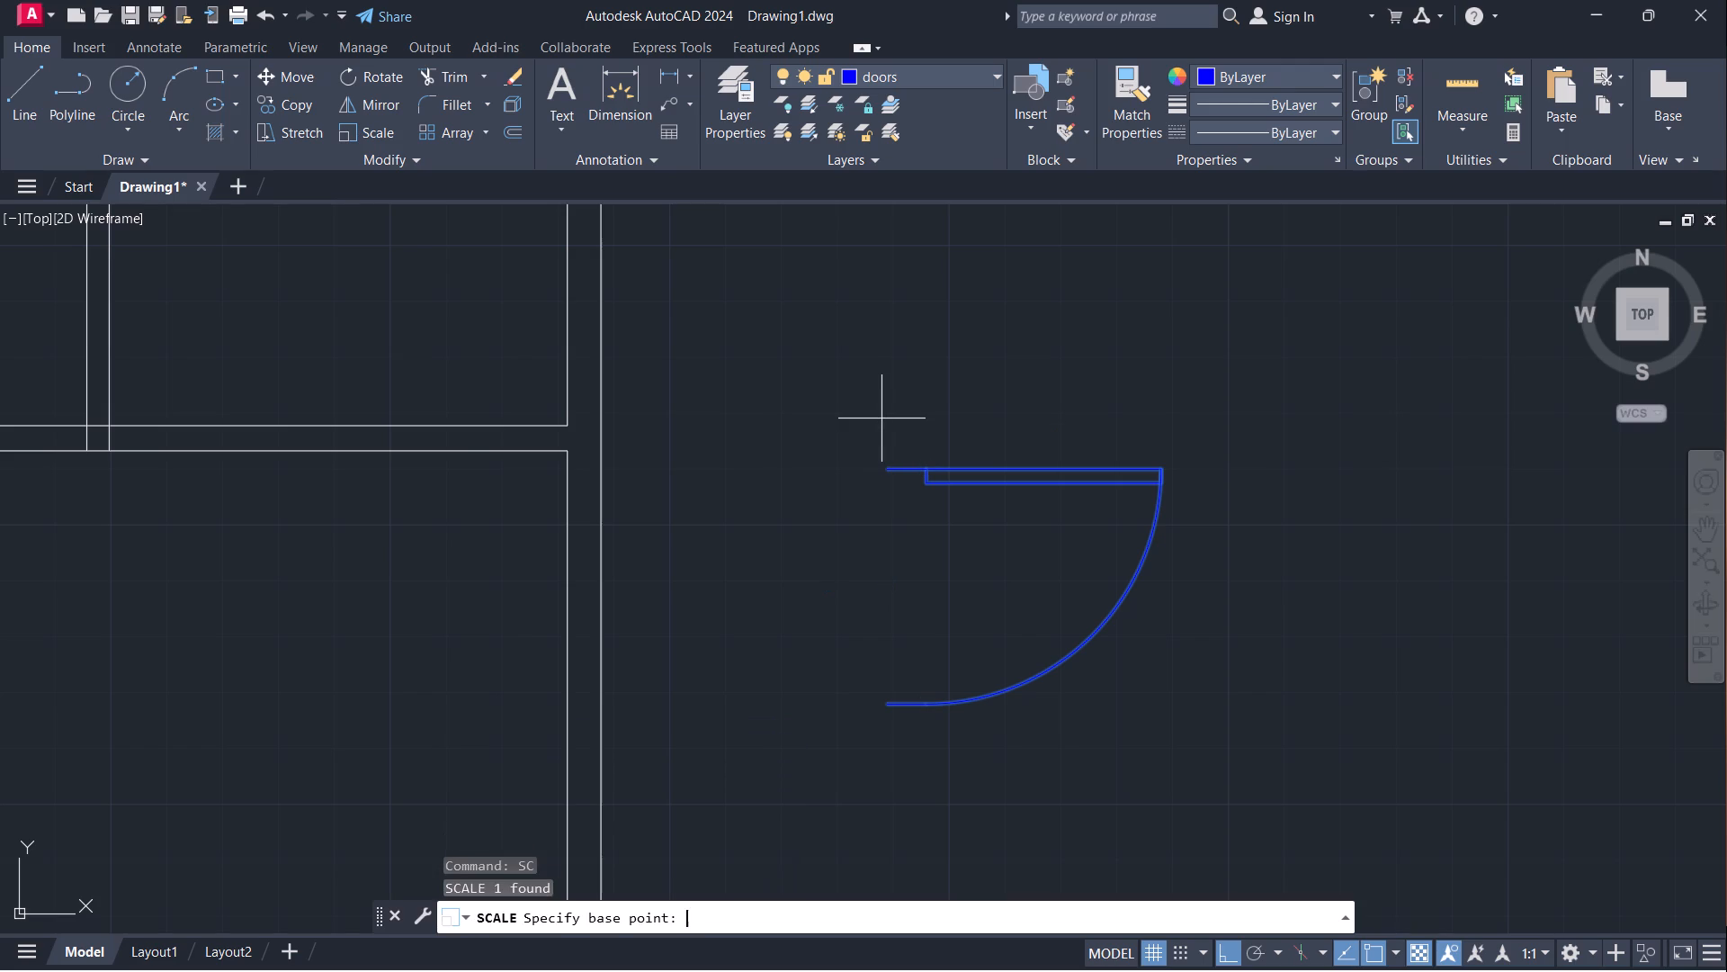
{"action": "left_click", "coordinate": [890, 473]}
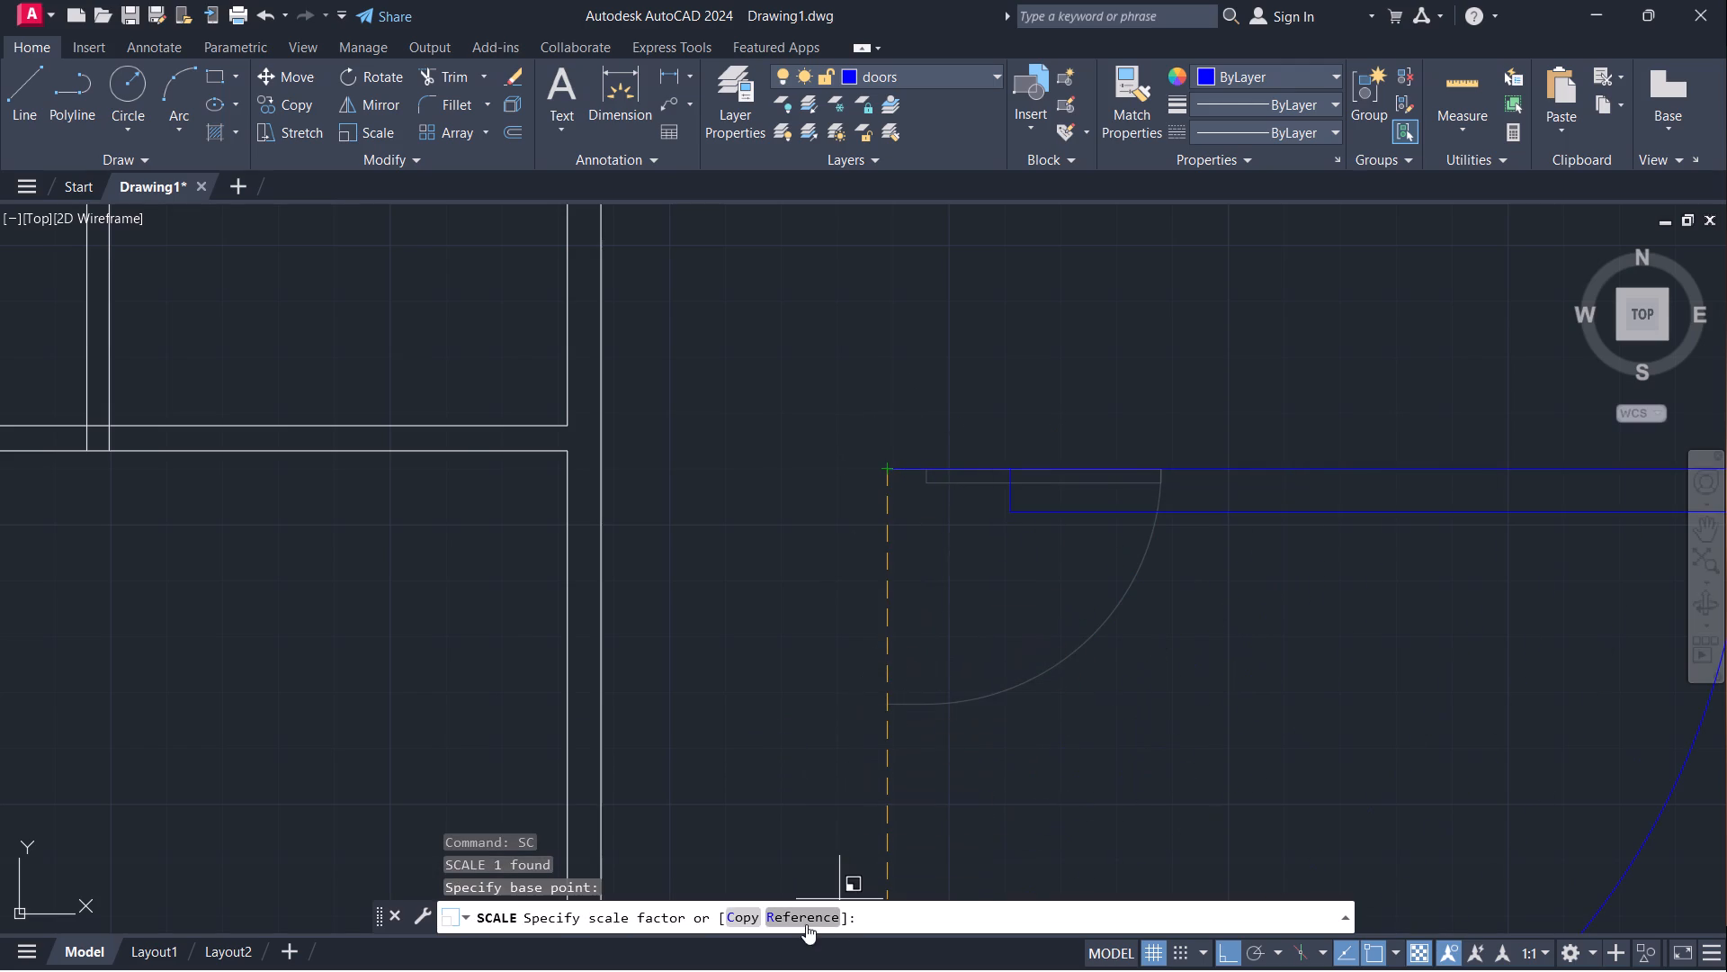
{"action": "left_click", "coordinate": [782, 909]}
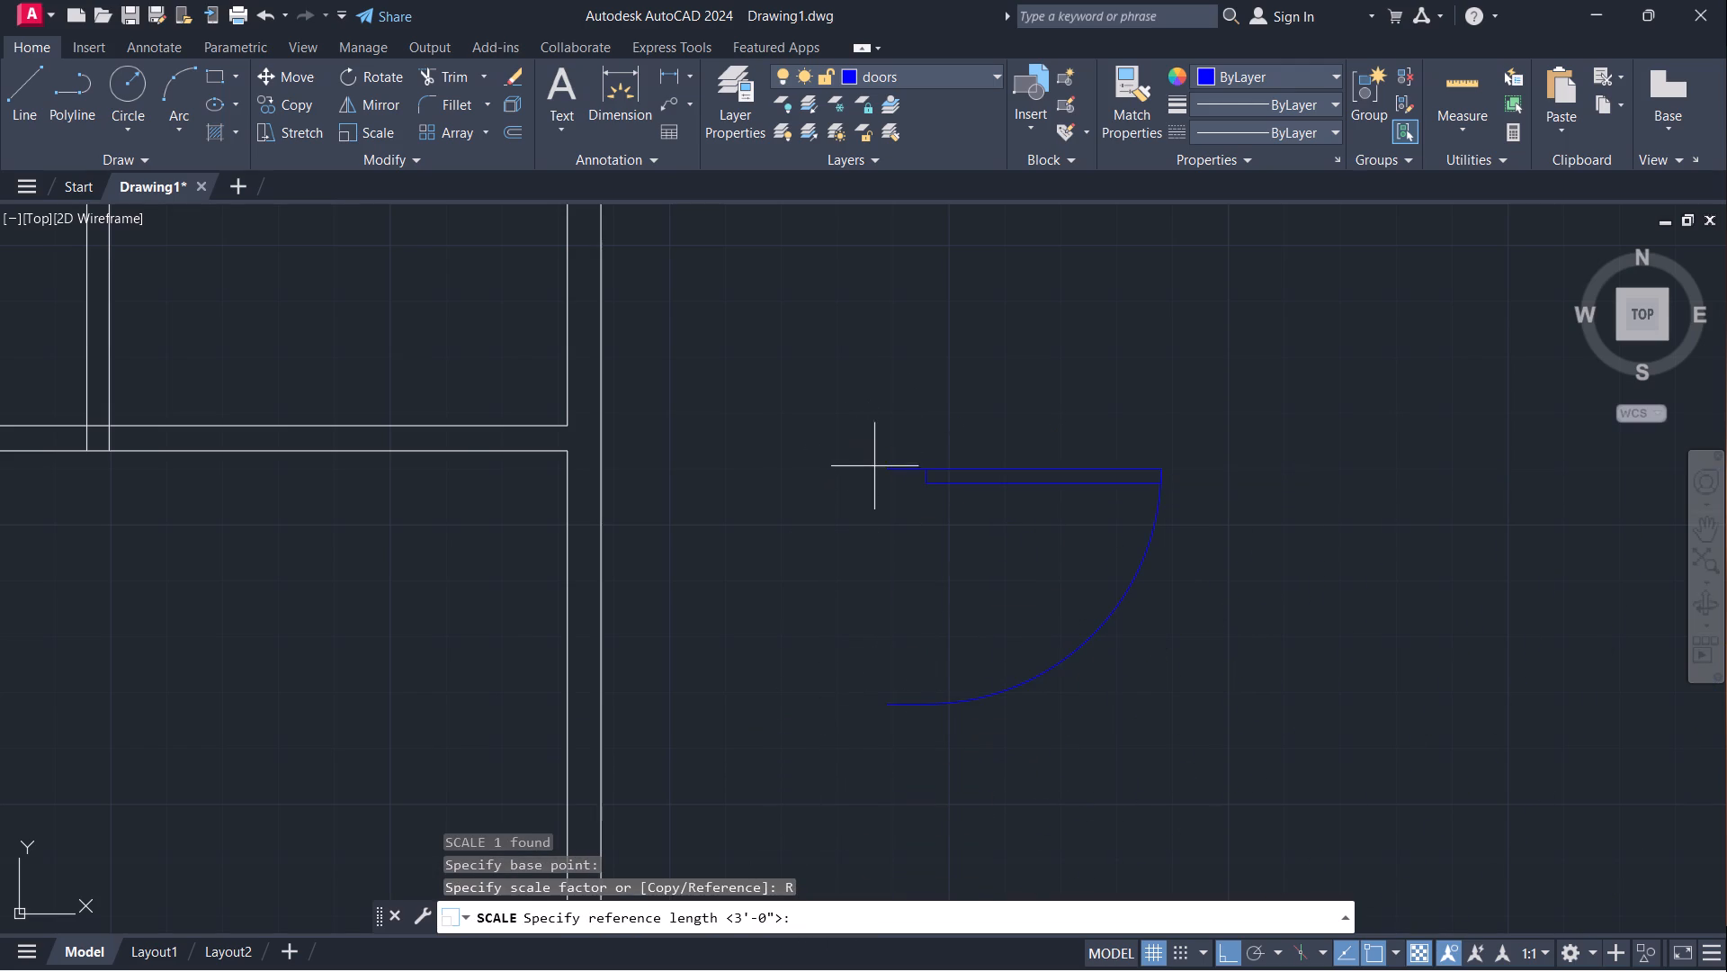
{"action": "left_click", "coordinate": [885, 471]}
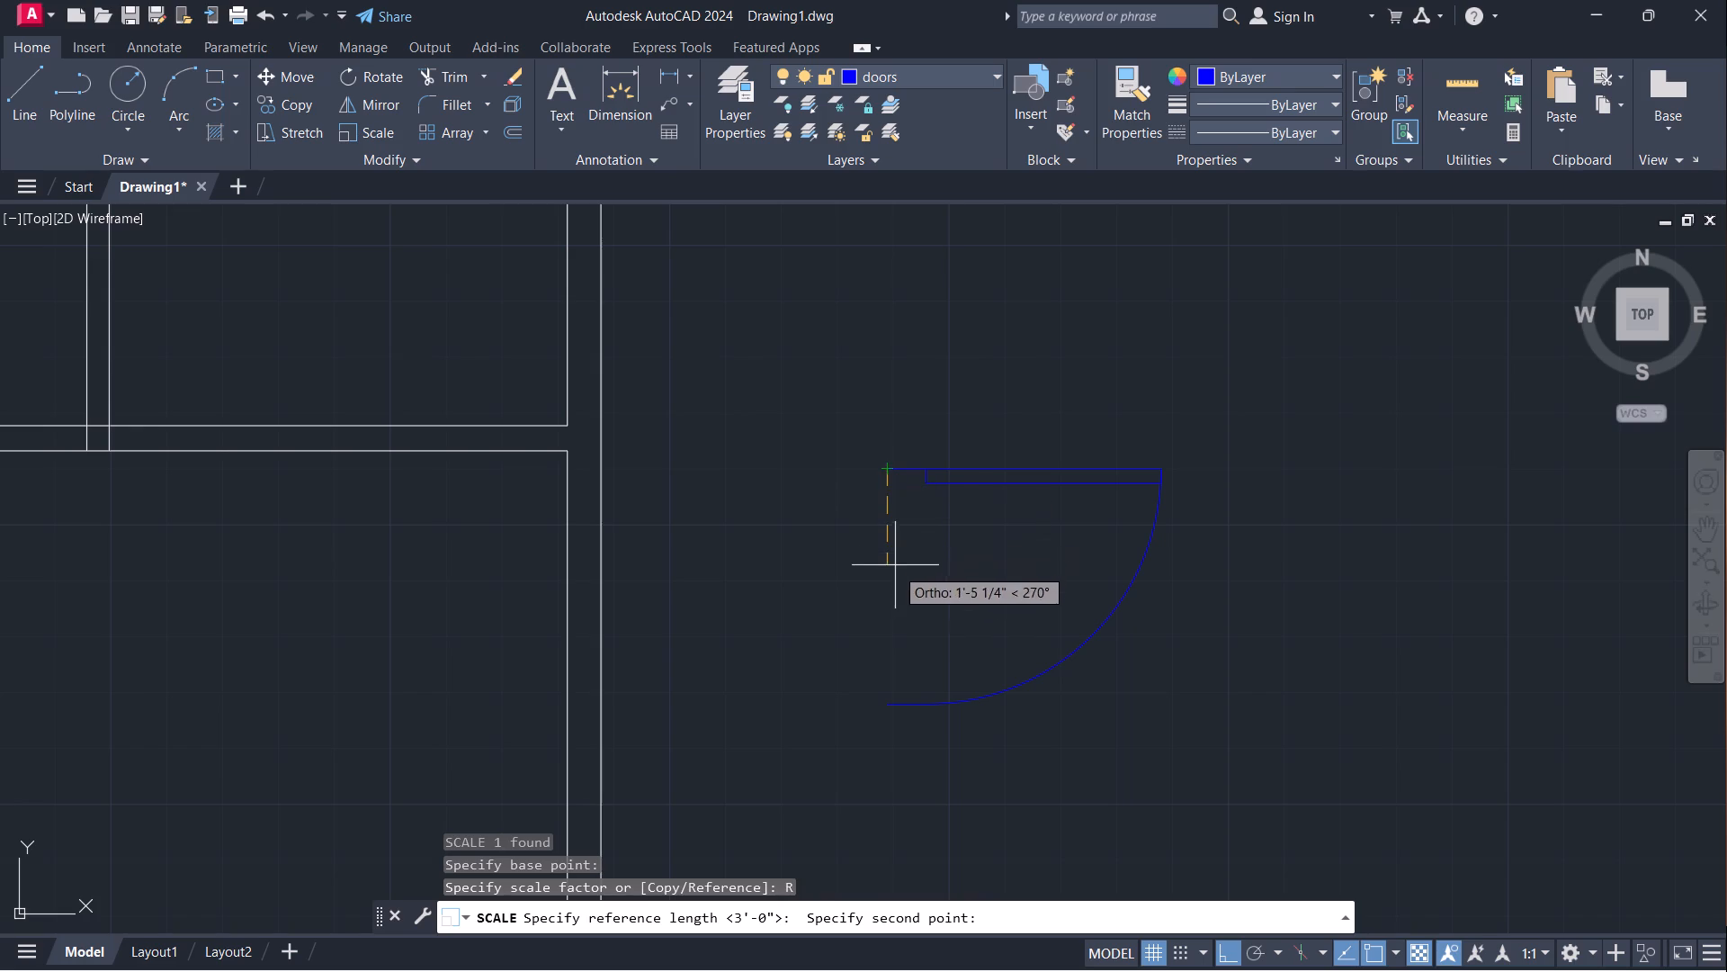
{"action": "left_click", "coordinate": [891, 706]}
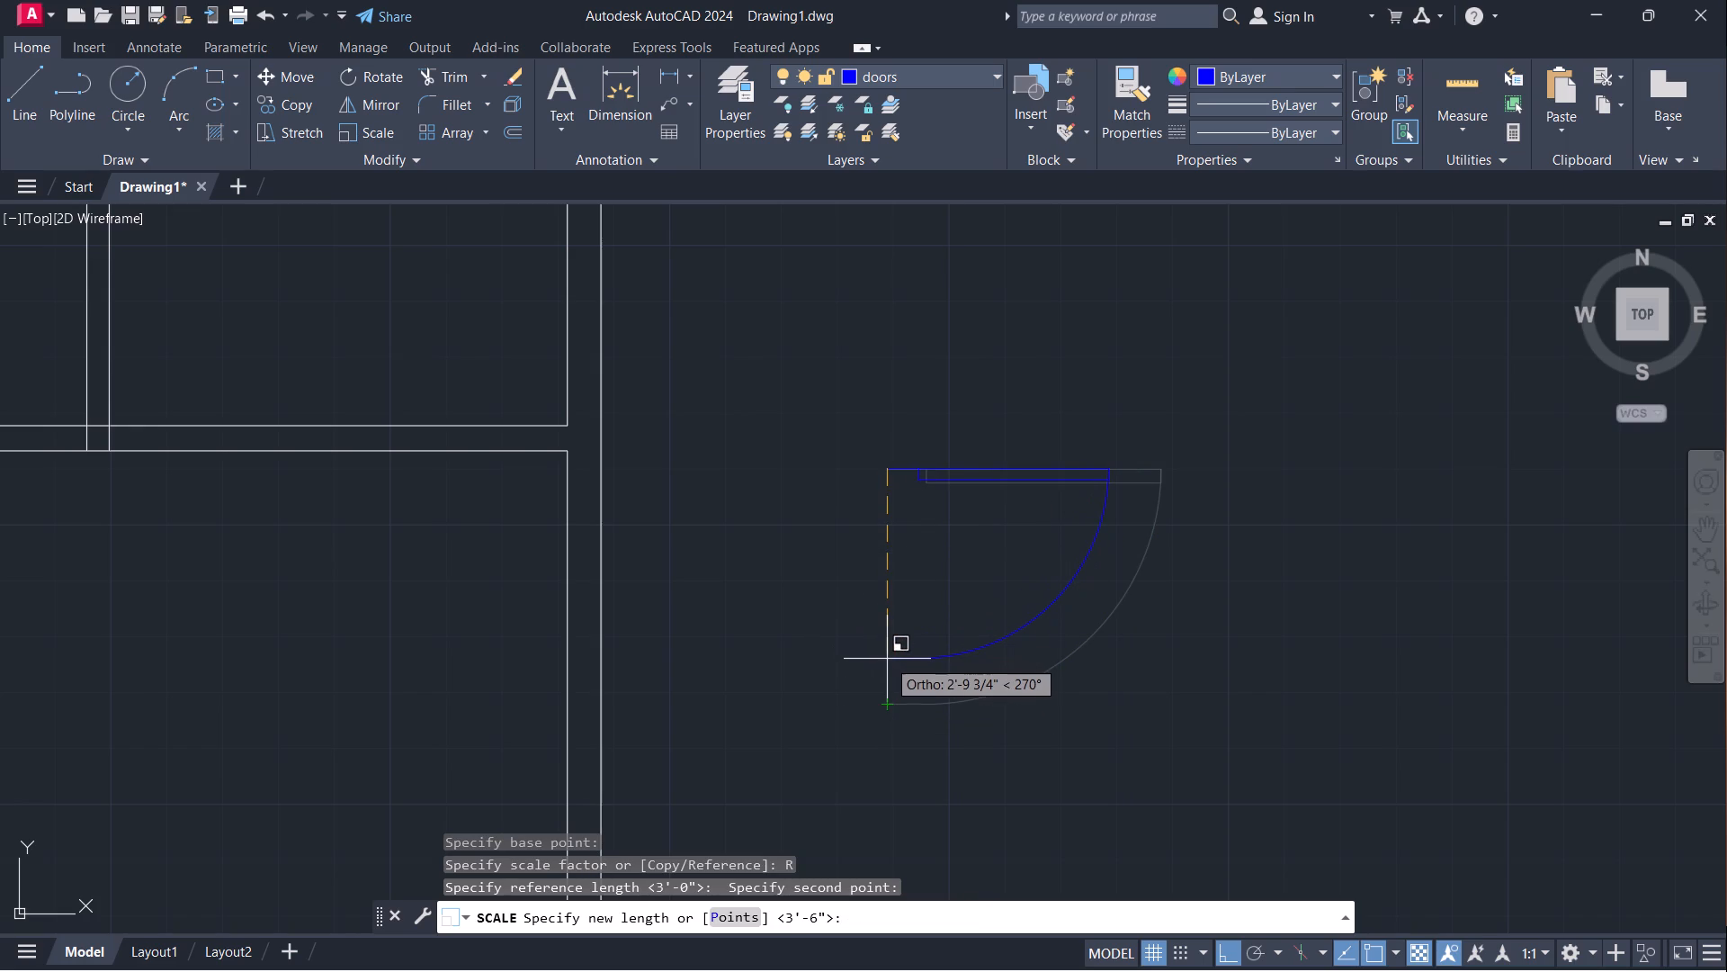
{"action": "key", "text": "3"}
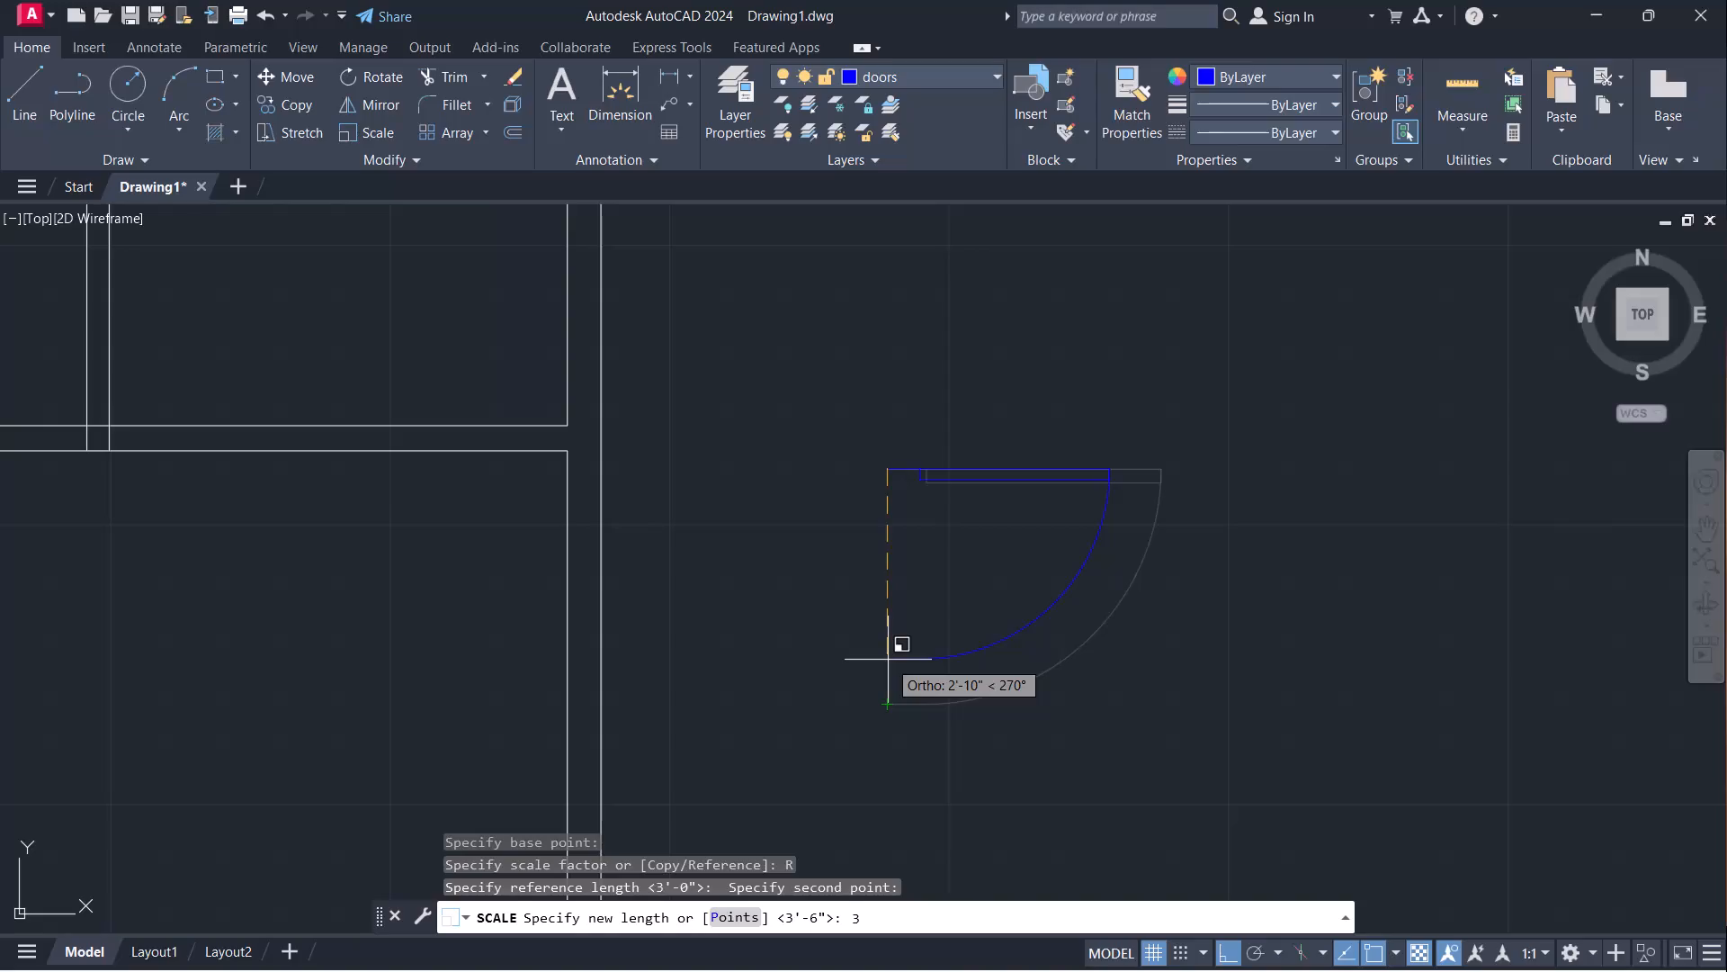
{"action": "key", "text": "apostrophe"}
{"action": "key", "text": "Return"}
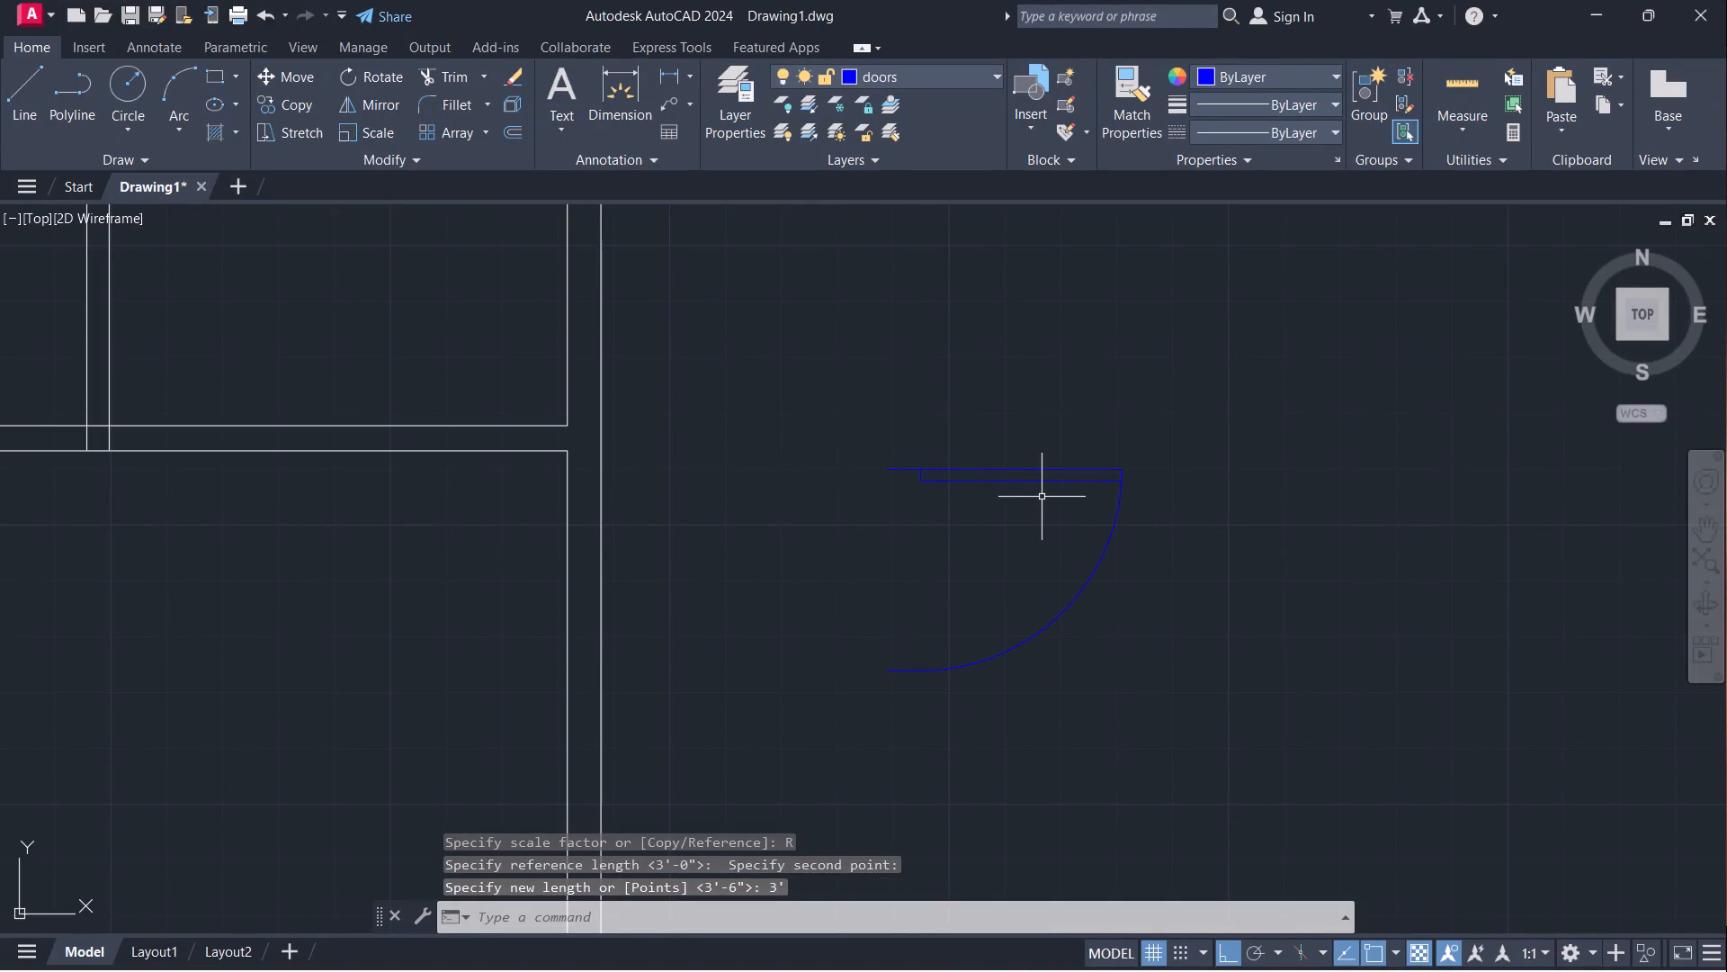
Copy the resized door from its hinge-side end to the outer wall-end corner above the upper-right room's door opening, with ortho off.
{"action": "left_click", "coordinate": [936, 465]}
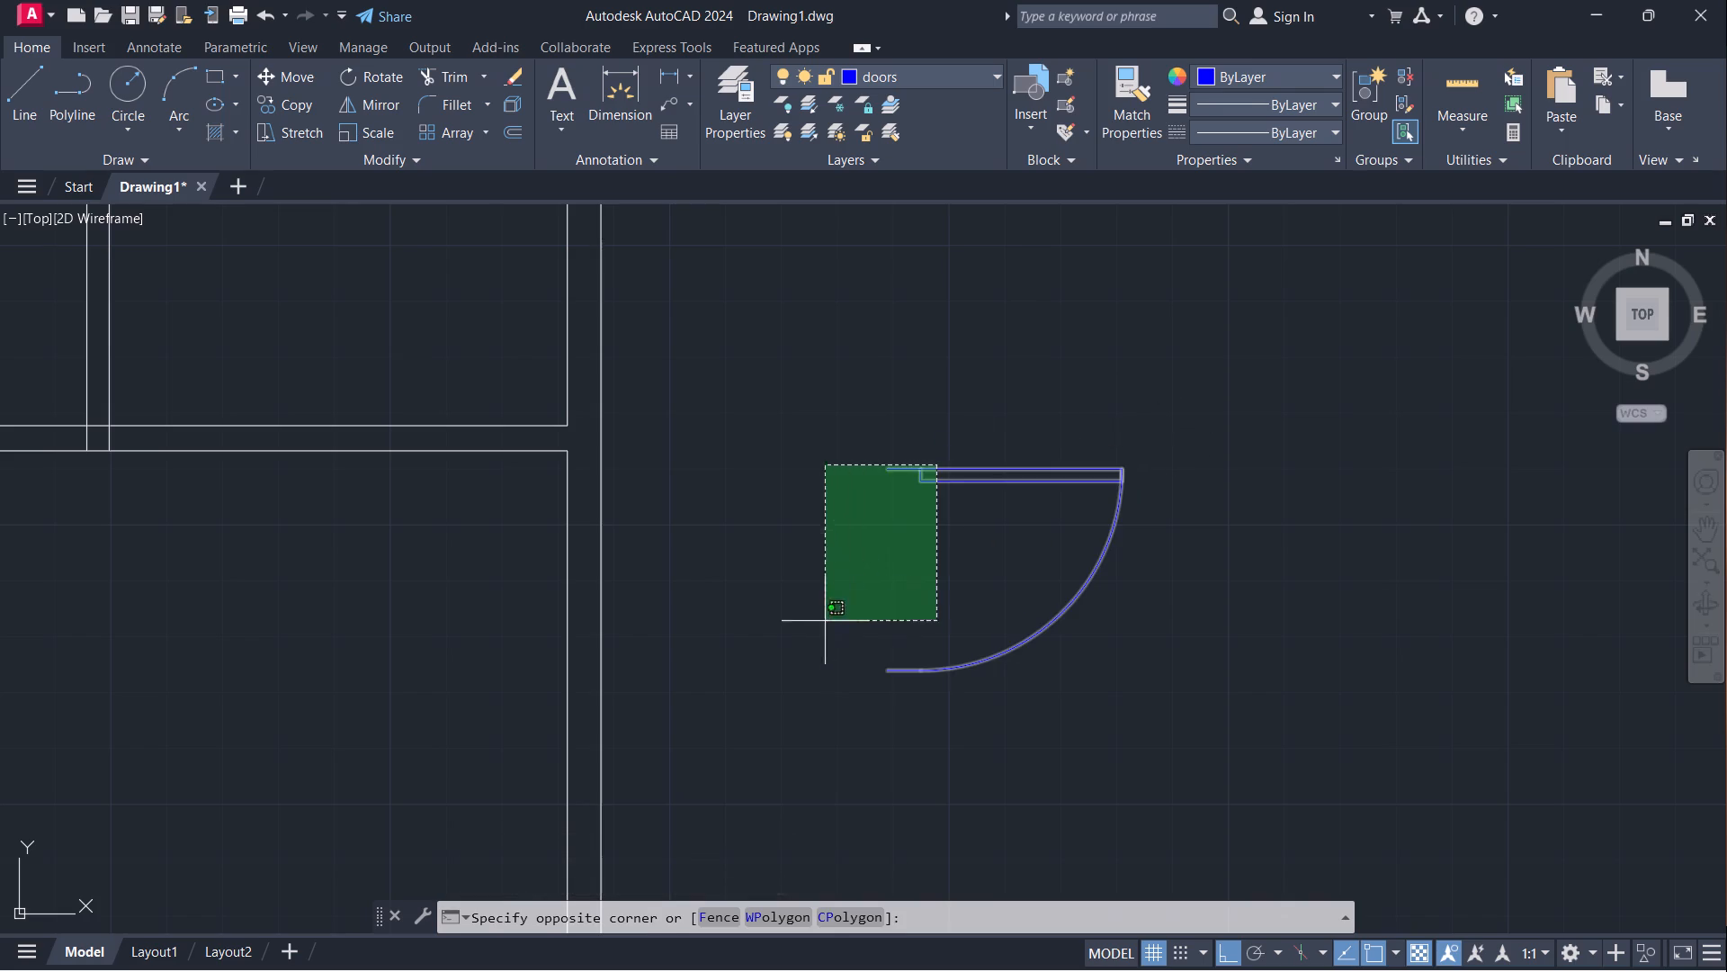
{"action": "left_click", "coordinate": [808, 653]}
{"action": "type", "text": "co"}
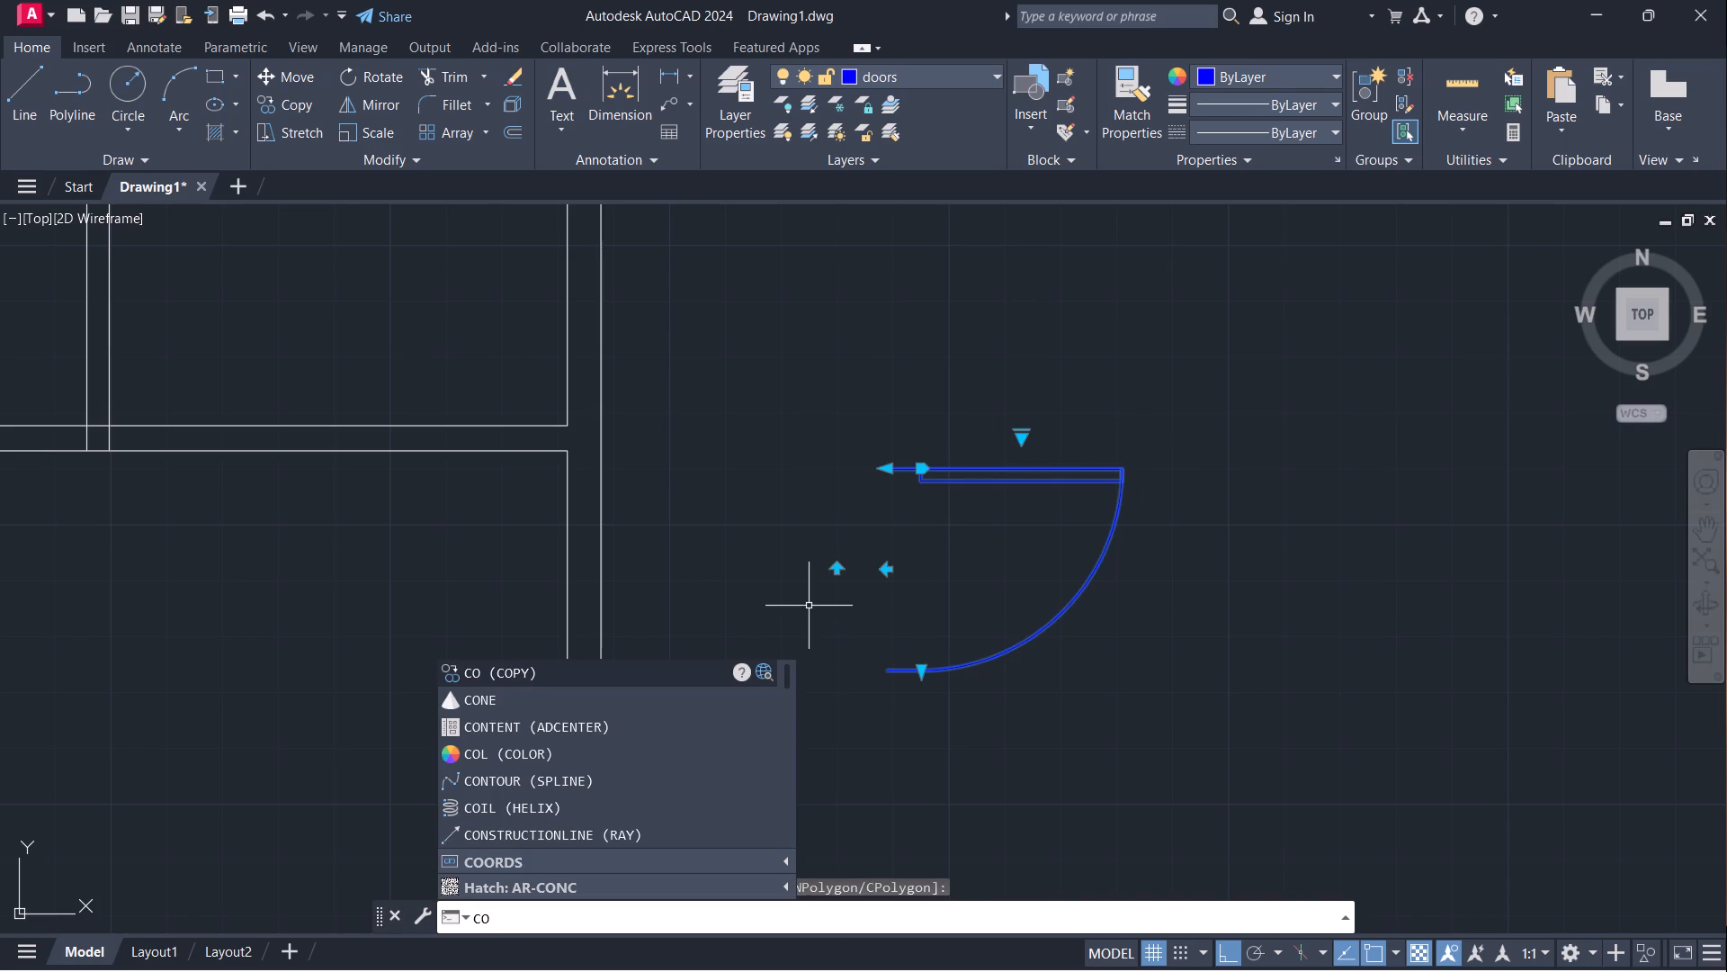
{"action": "key", "text": "Return"}
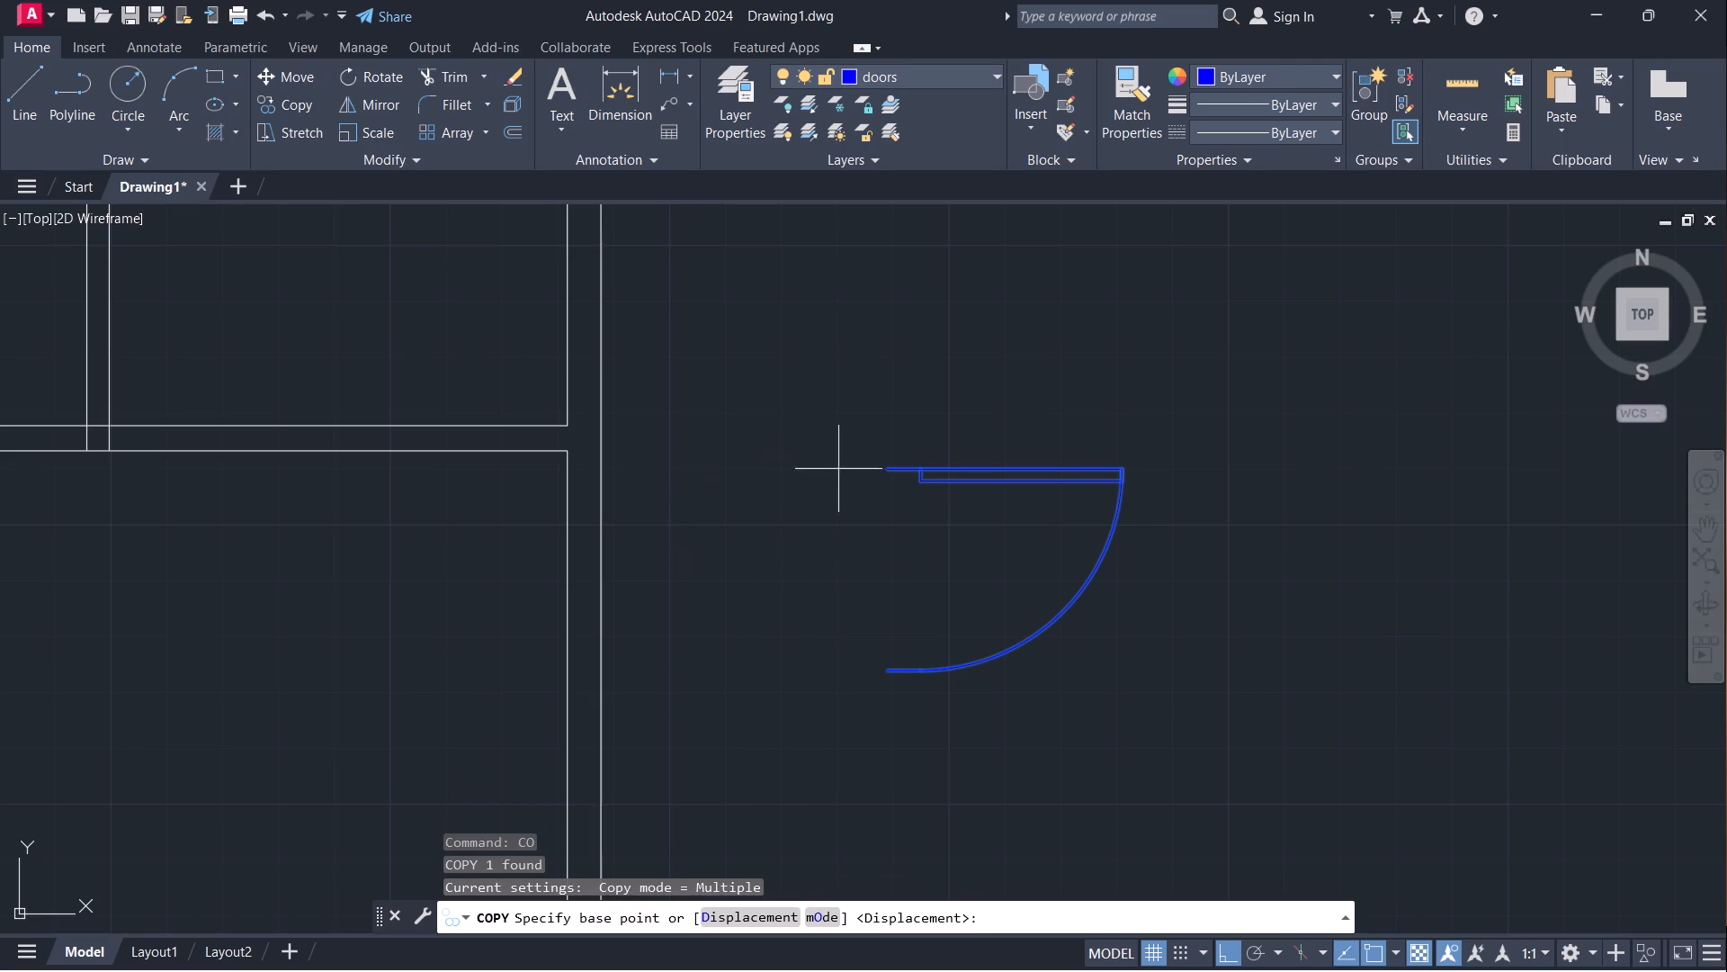
{"action": "left_click", "coordinate": [884, 463]}
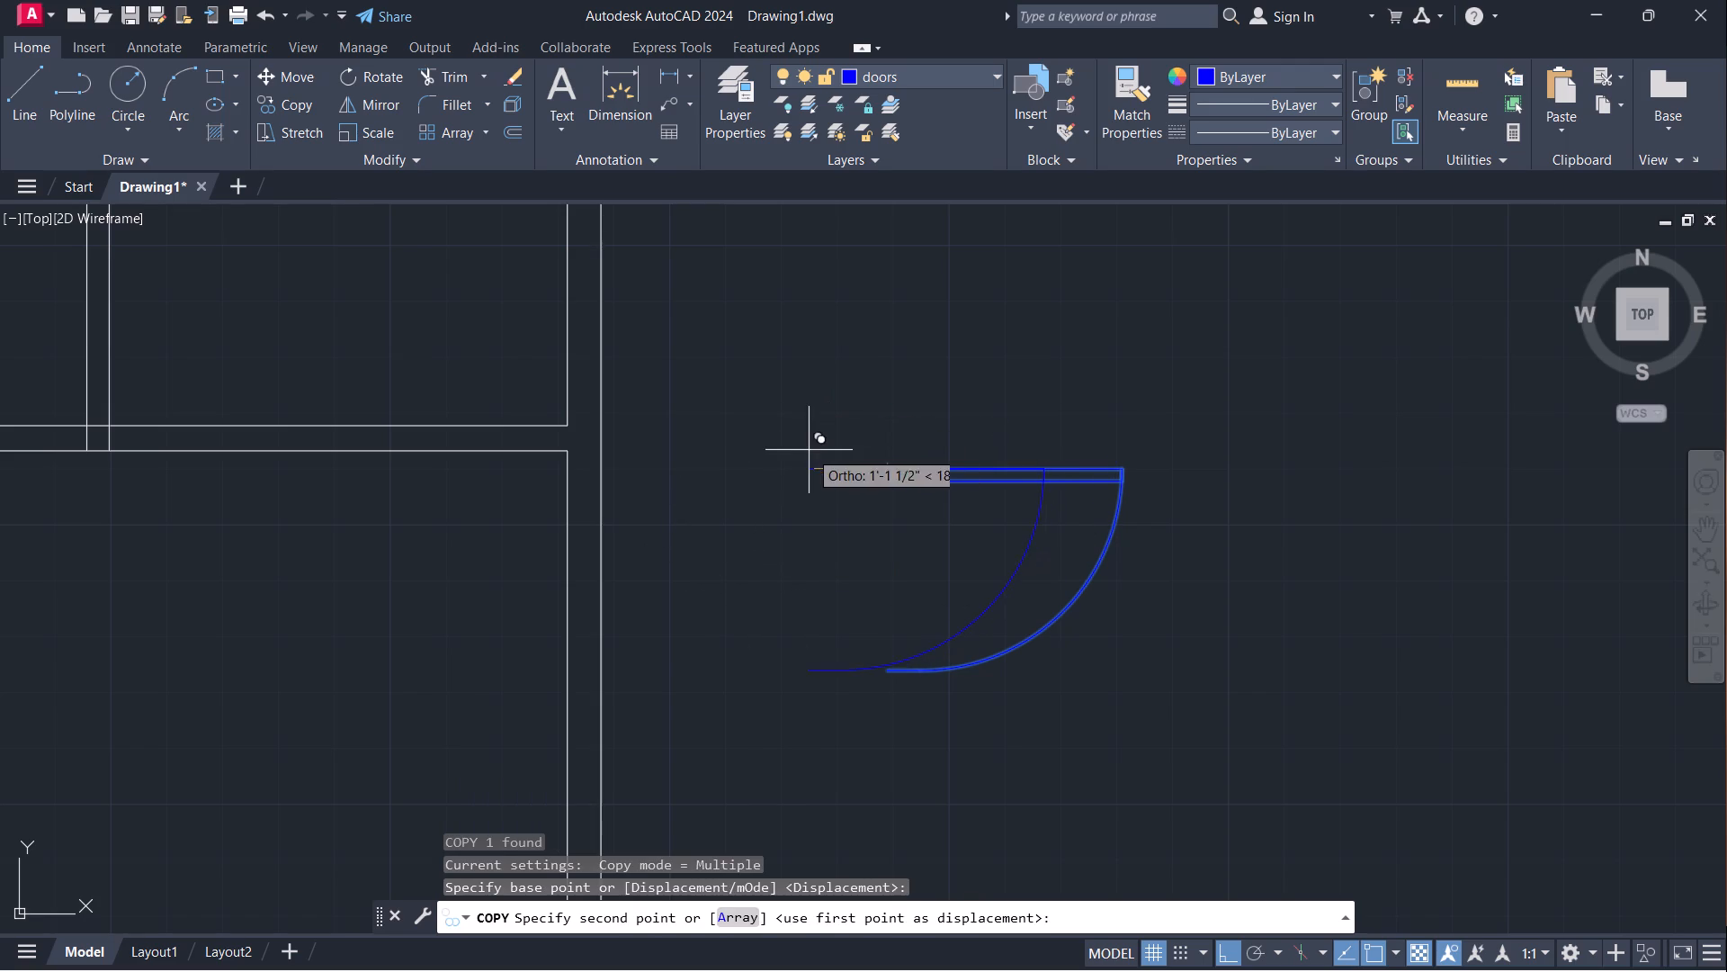
{"action": "scroll", "coordinate": [770, 575], "scroll_direction": "down", "scroll_amount": 3}
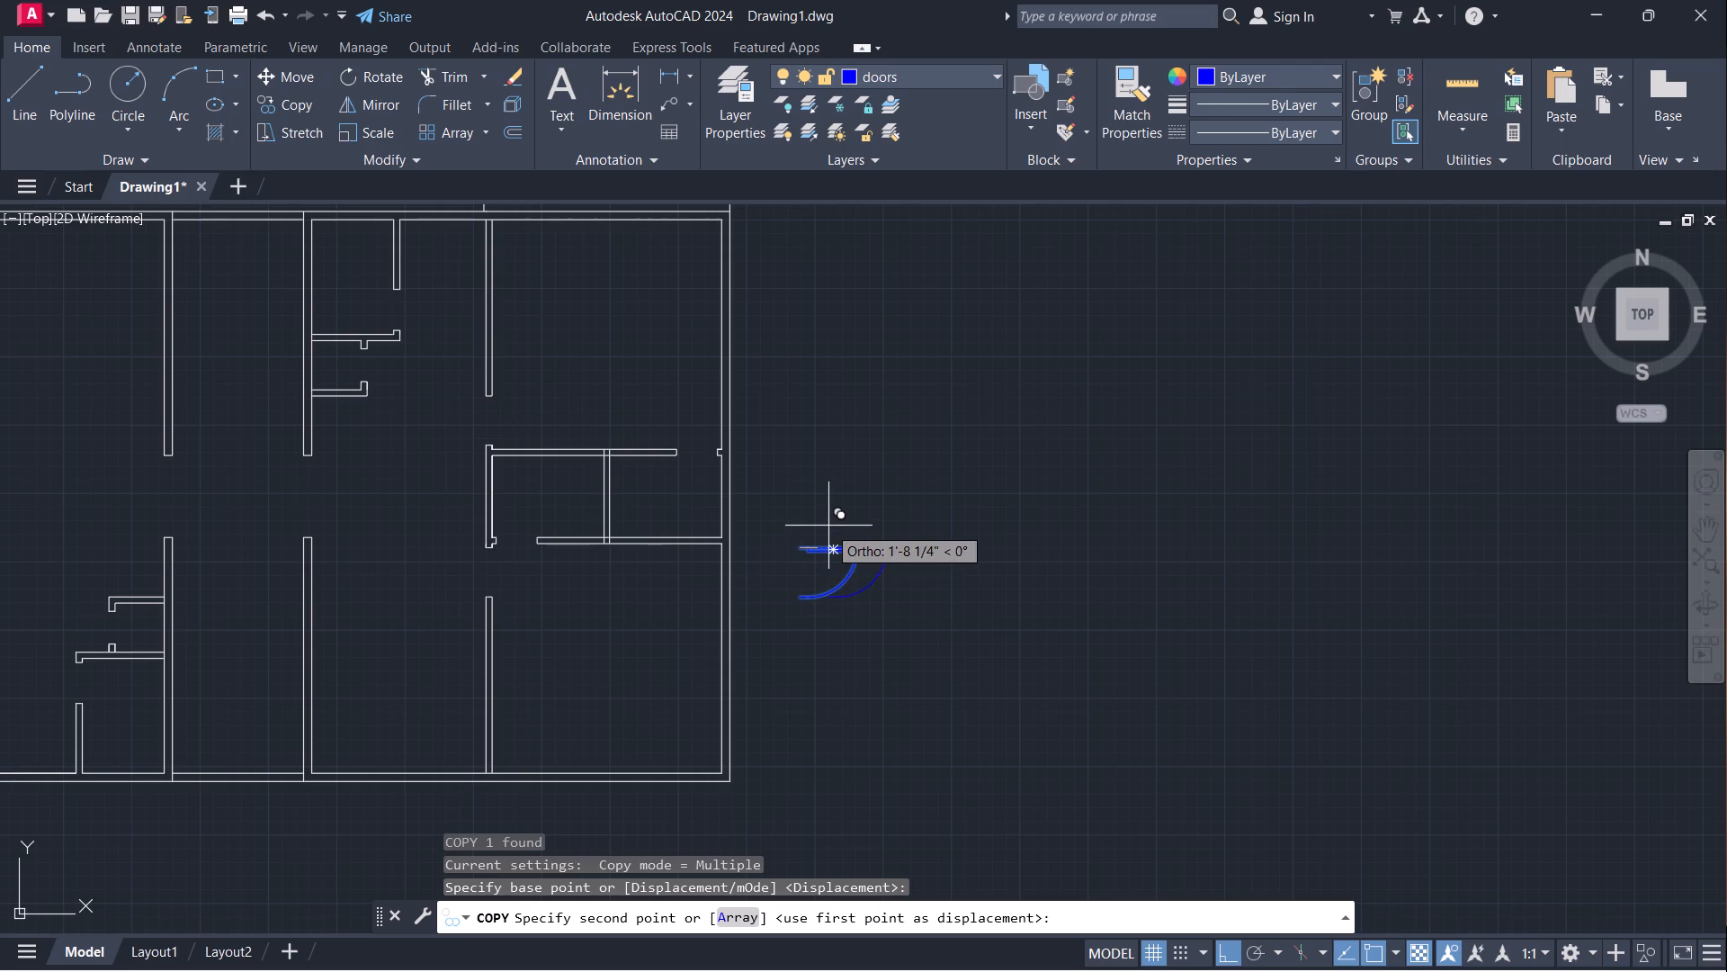
{"action": "key", "text": "F8"}
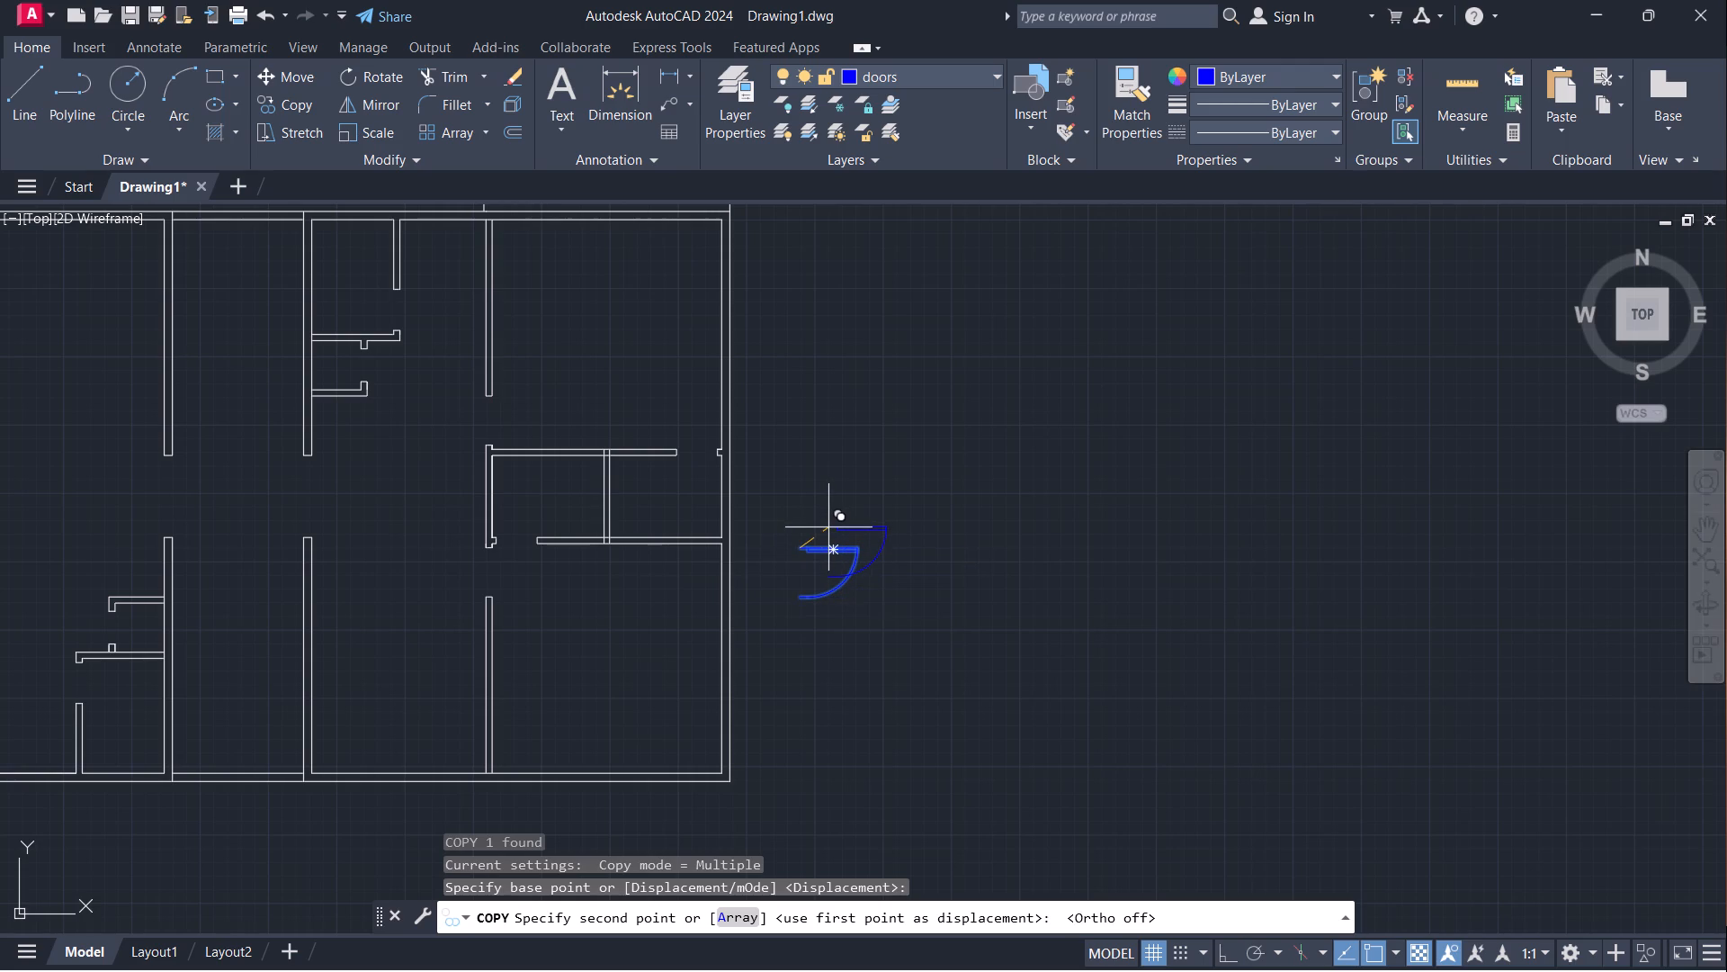
{"action": "scroll", "coordinate": [509, 404], "scroll_direction": "up", "scroll_amount": 1}
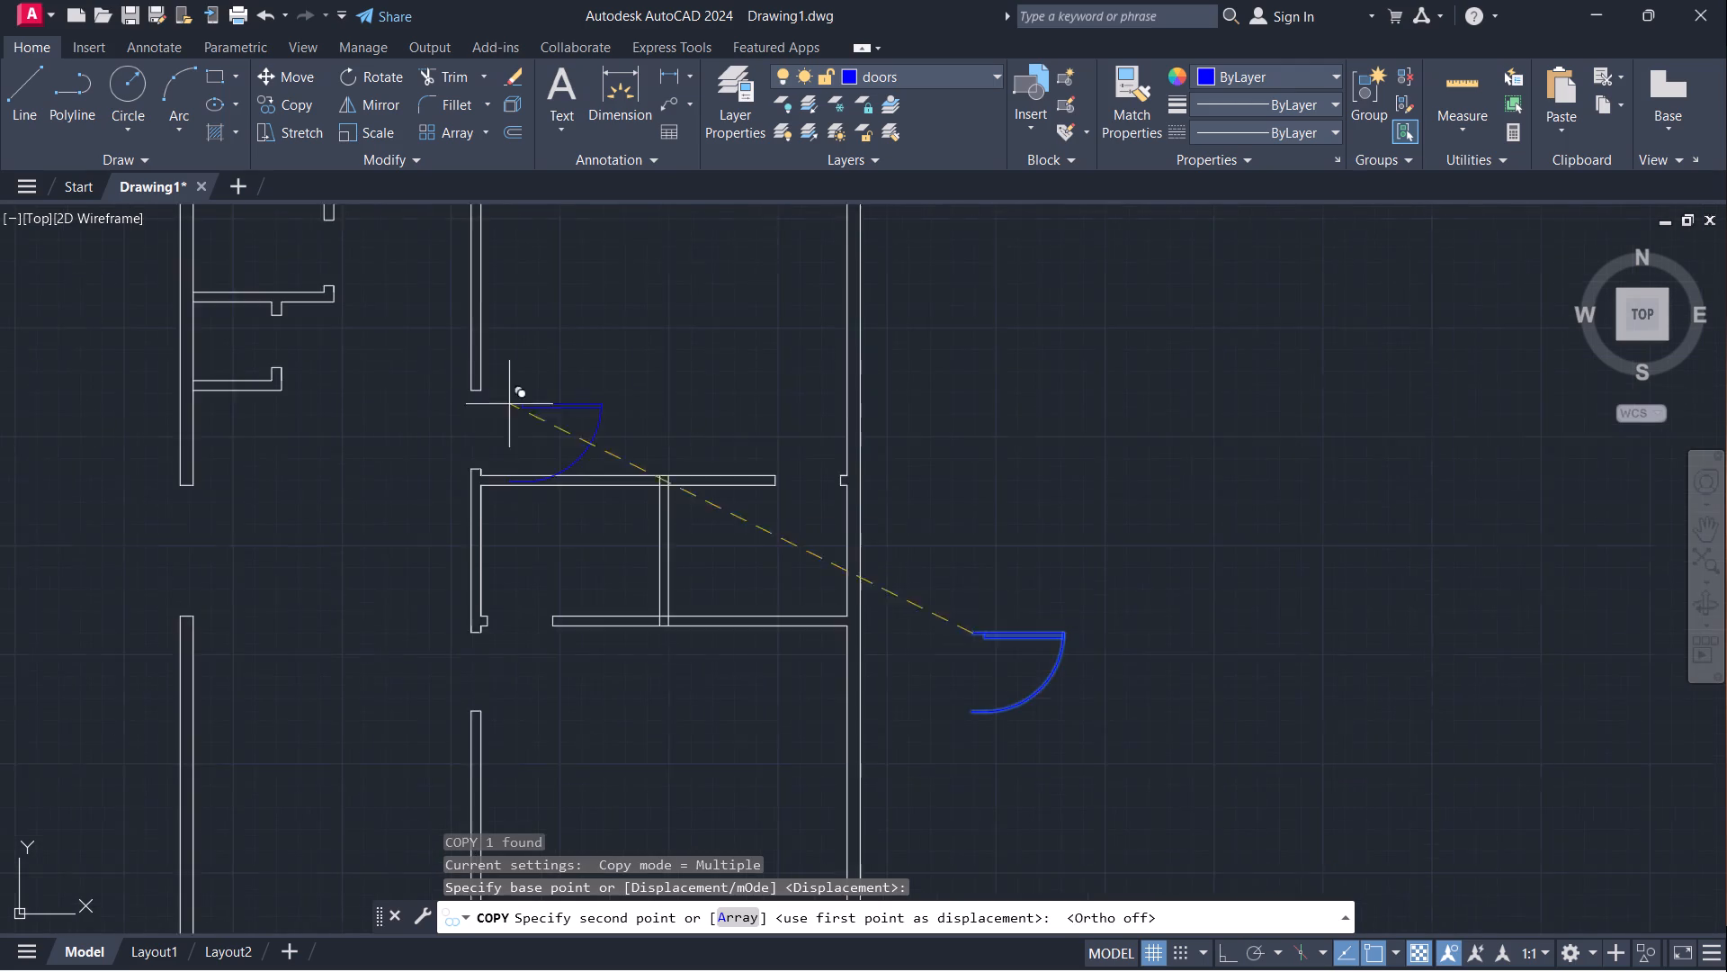
{"action": "scroll", "coordinate": [509, 404], "scroll_direction": "up", "scroll_amount": 1}
{"action": "left_click", "coordinate": [446, 383]}
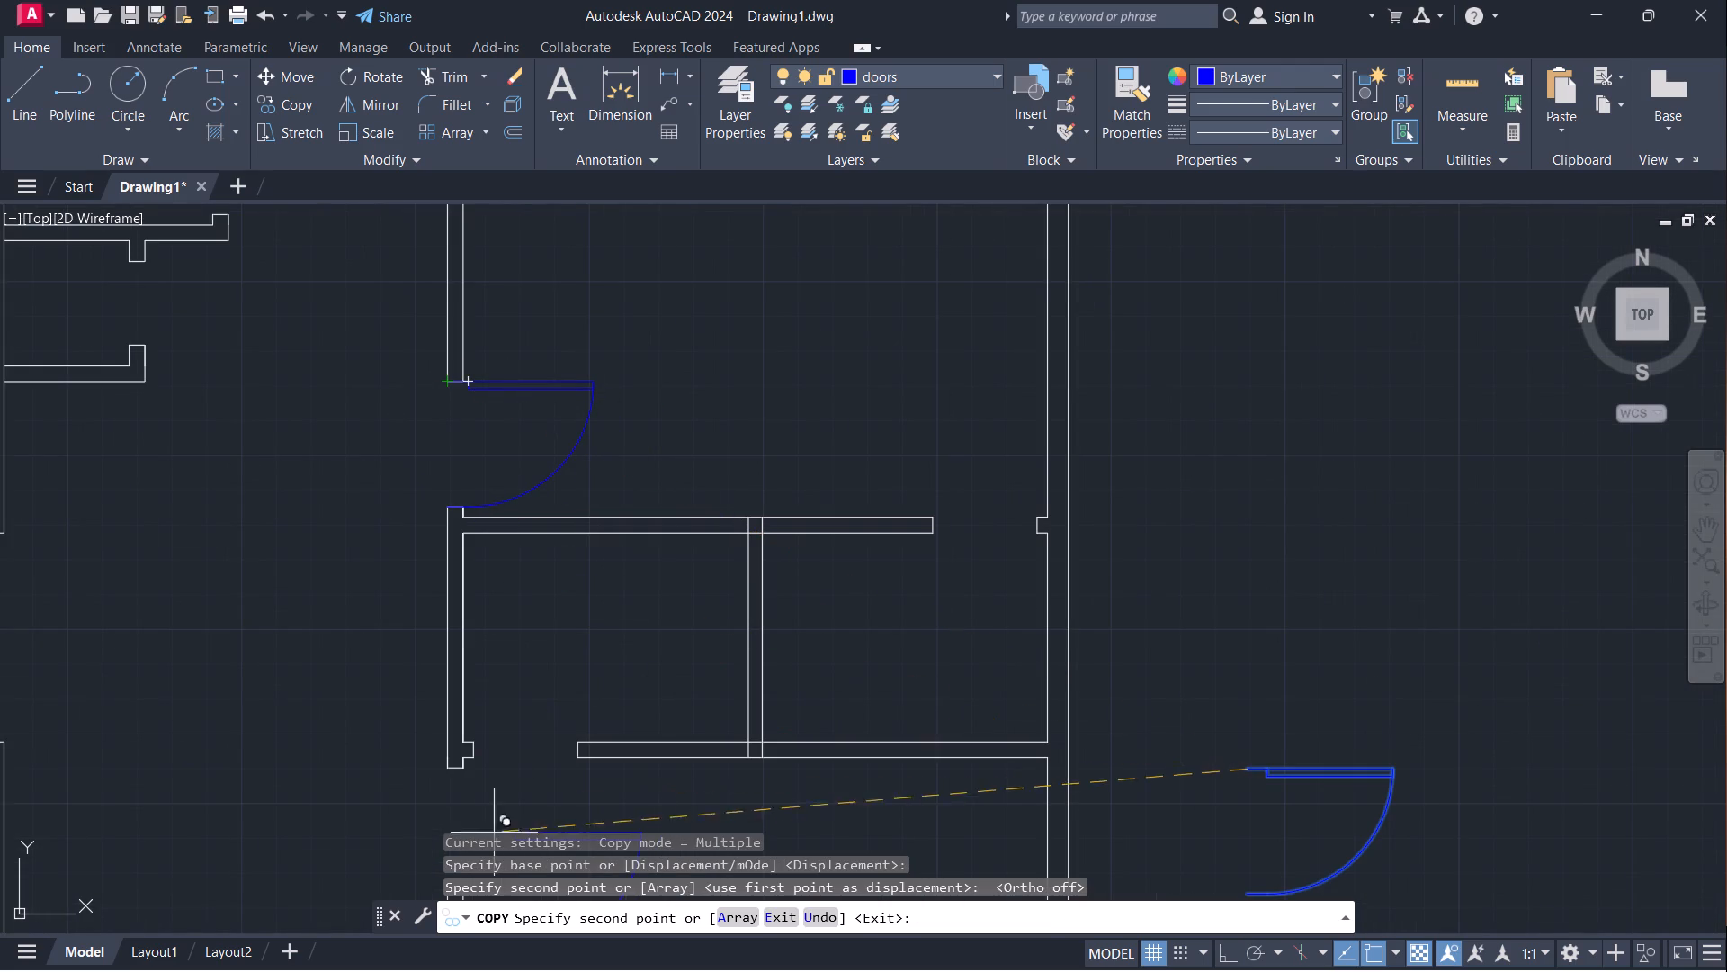
Place another copy of the door at the upper wall-end corner of the lower-right room's door opening and finish copying.
{"action": "scroll", "coordinate": [547, 631], "scroll_direction": "down", "scroll_amount": 2}
{"action": "scroll", "coordinate": [517, 690], "scroll_direction": "up", "scroll_amount": 2}
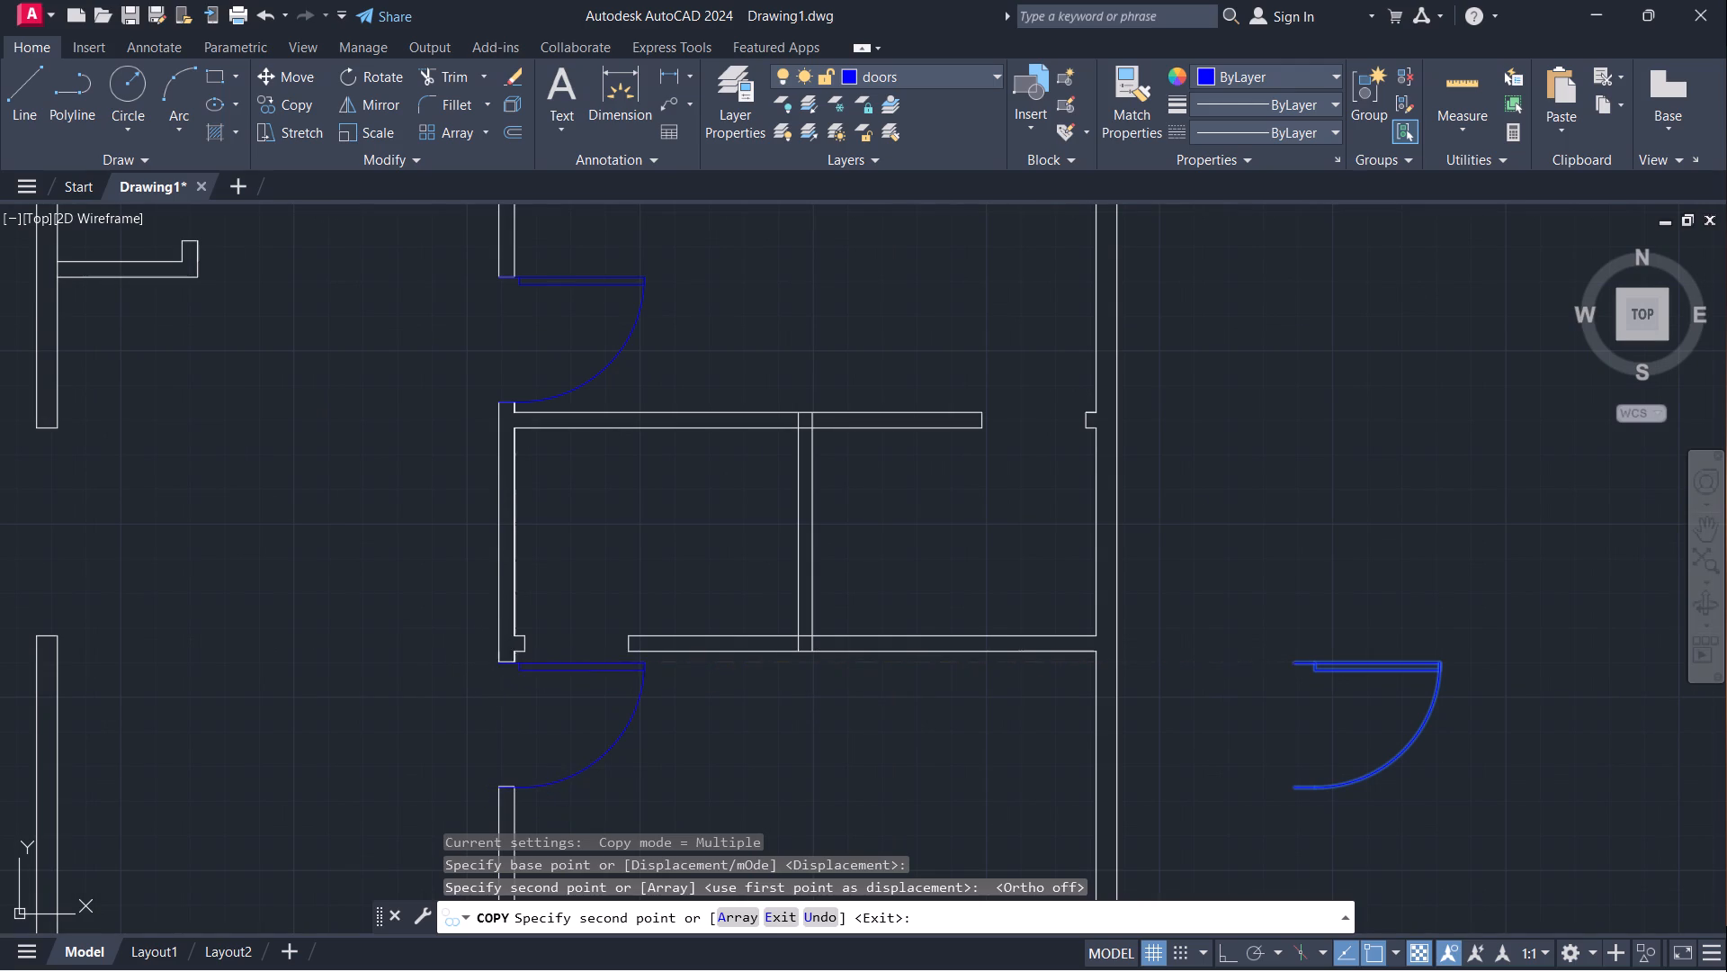
{"action": "left_click", "coordinate": [495, 664]}
{"action": "key", "text": "Escape"}
Erase the resized spare door left beside the plan.
{"action": "scroll", "coordinate": [690, 551], "scroll_direction": "down", "scroll_amount": 3}
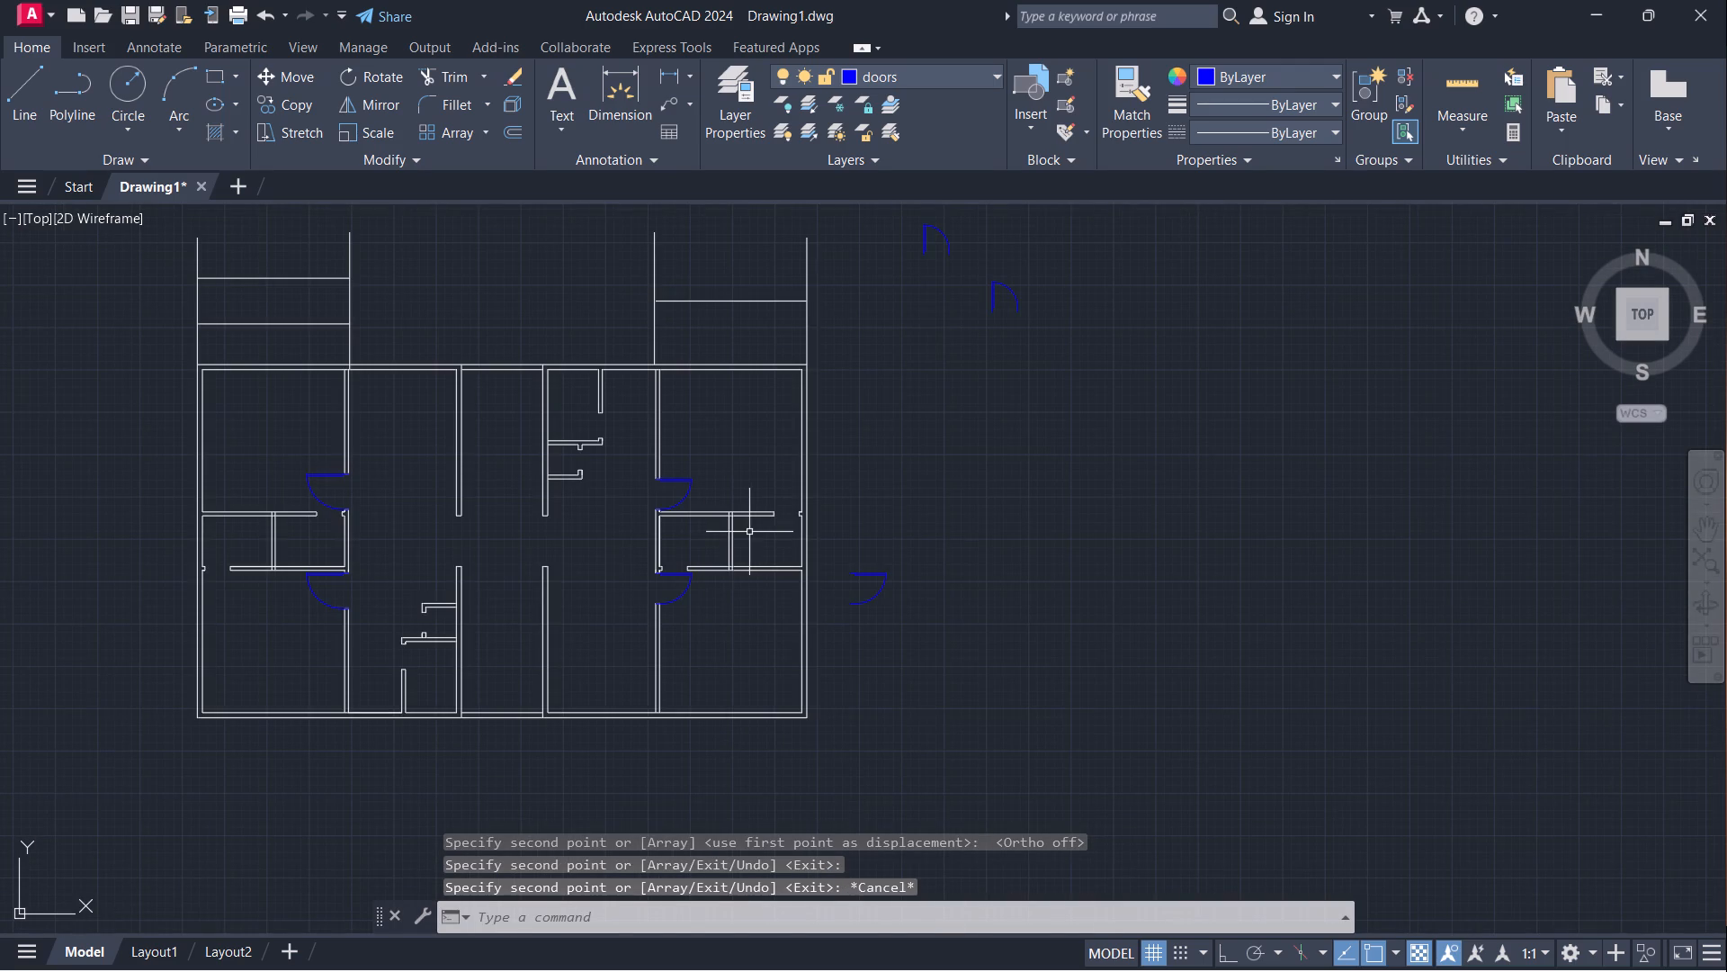
{"action": "left_click", "coordinate": [875, 570]}
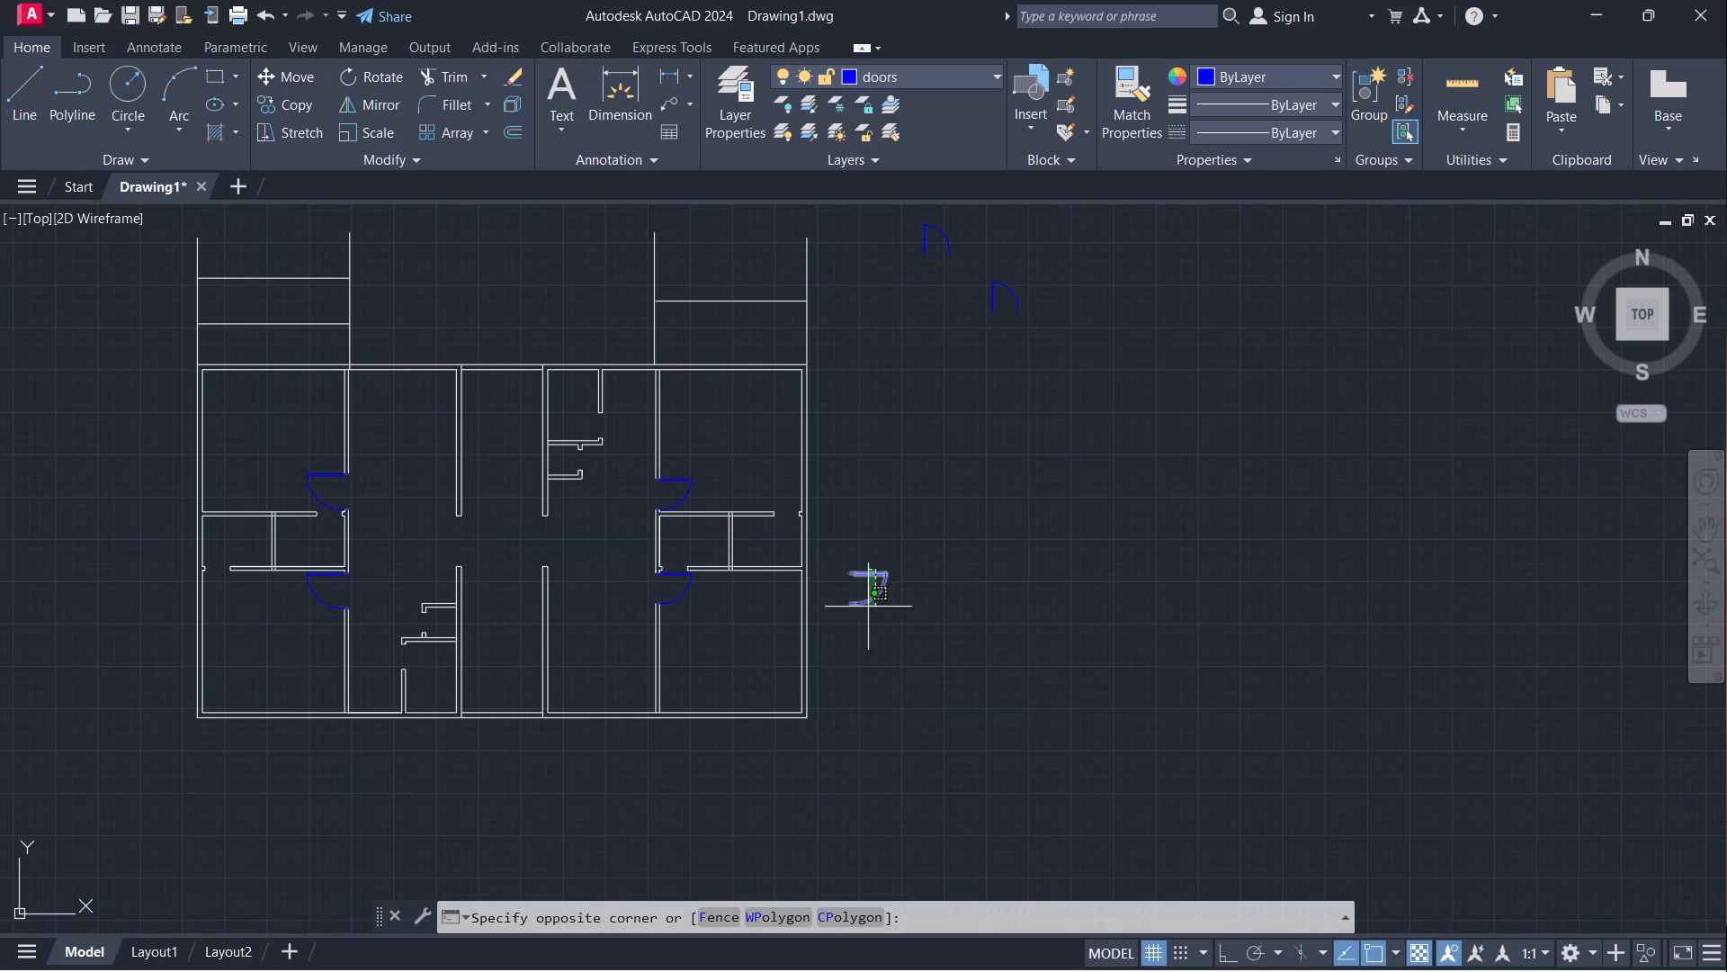
{"action": "left_click", "coordinate": [868, 607]}
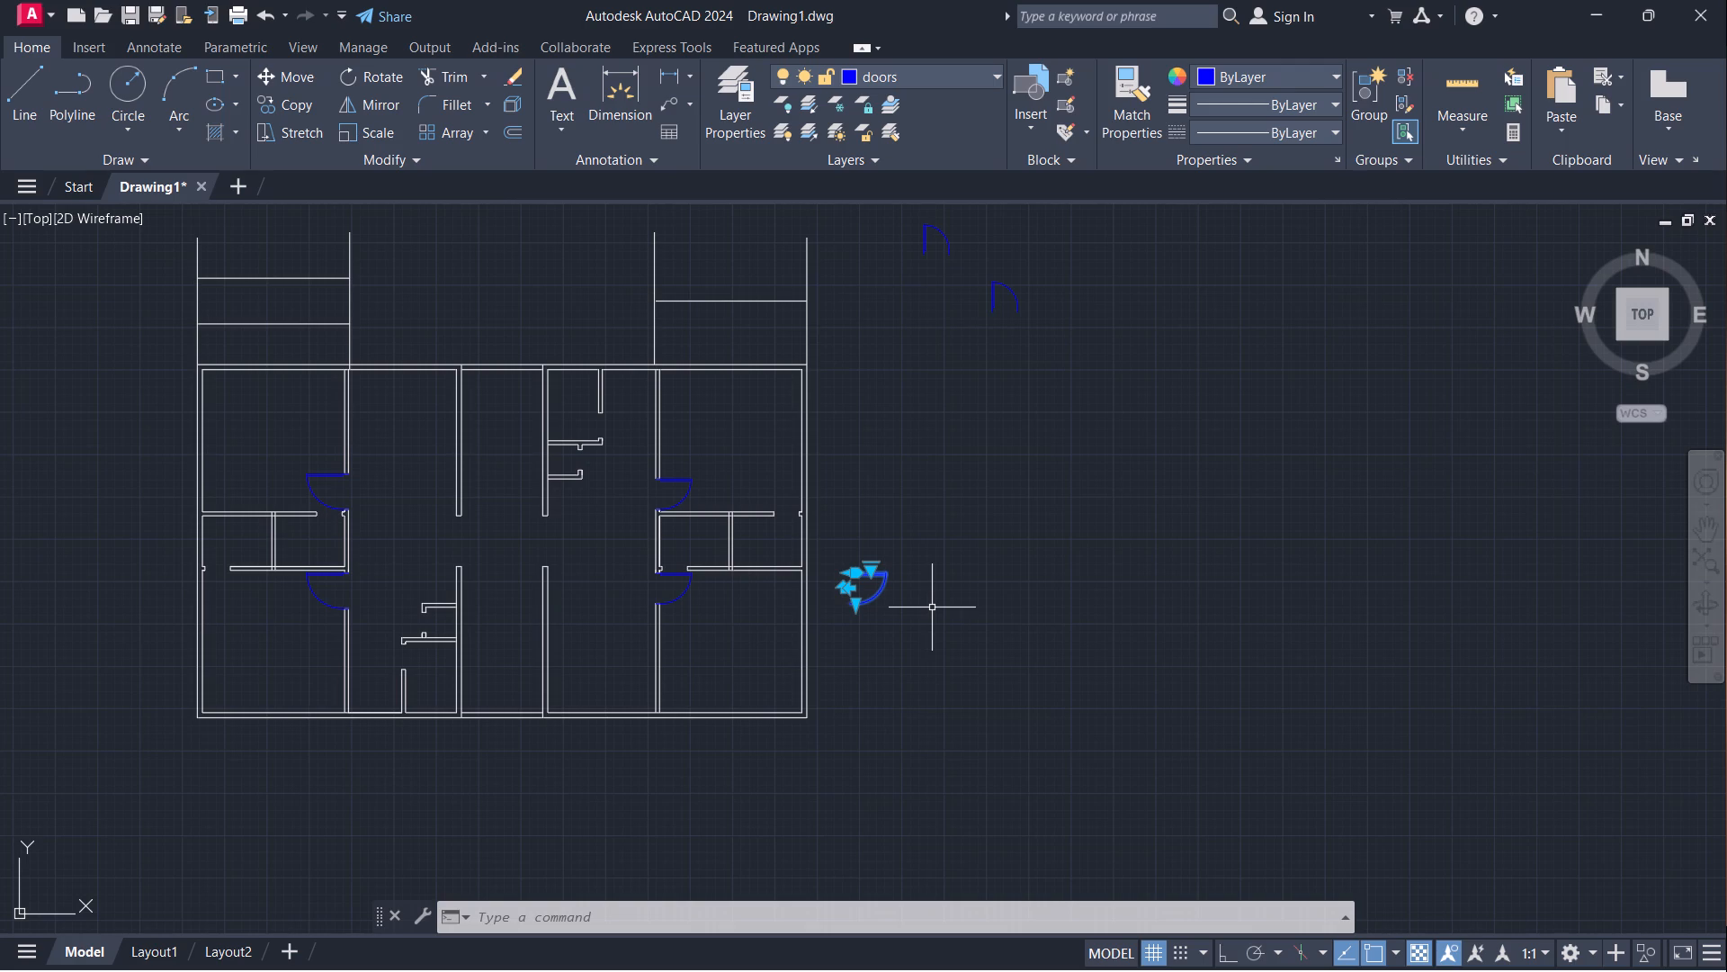
{"action": "key", "text": "e"}
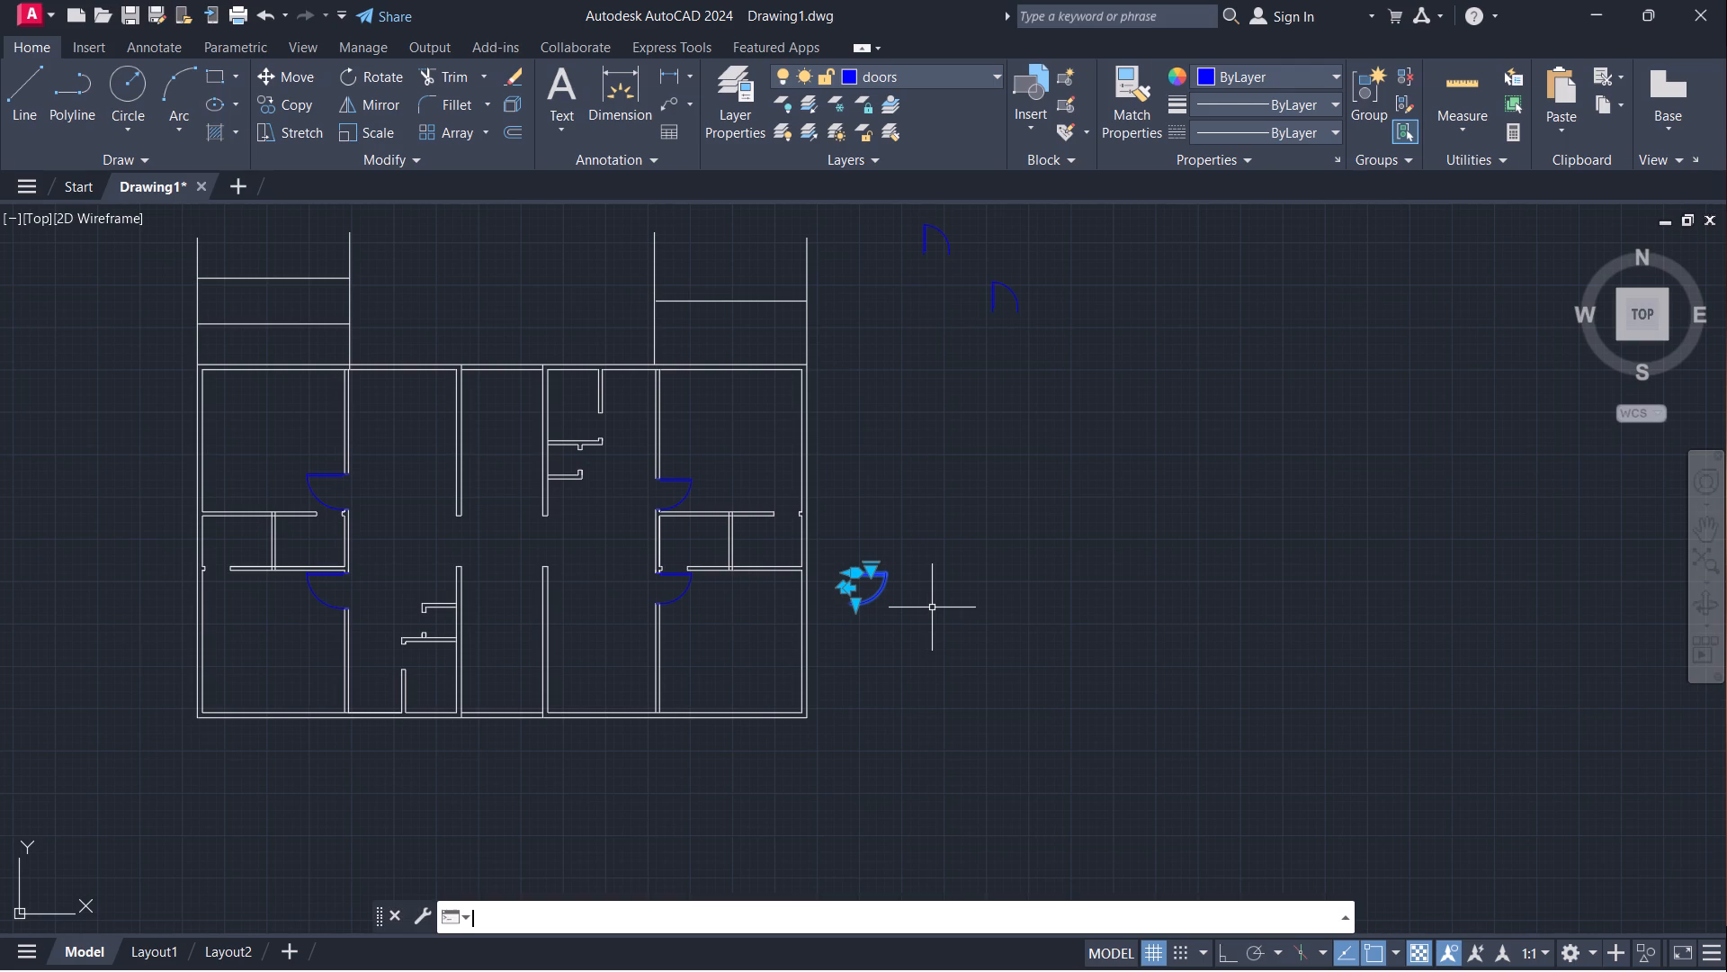
{"action": "key", "text": "Return"}
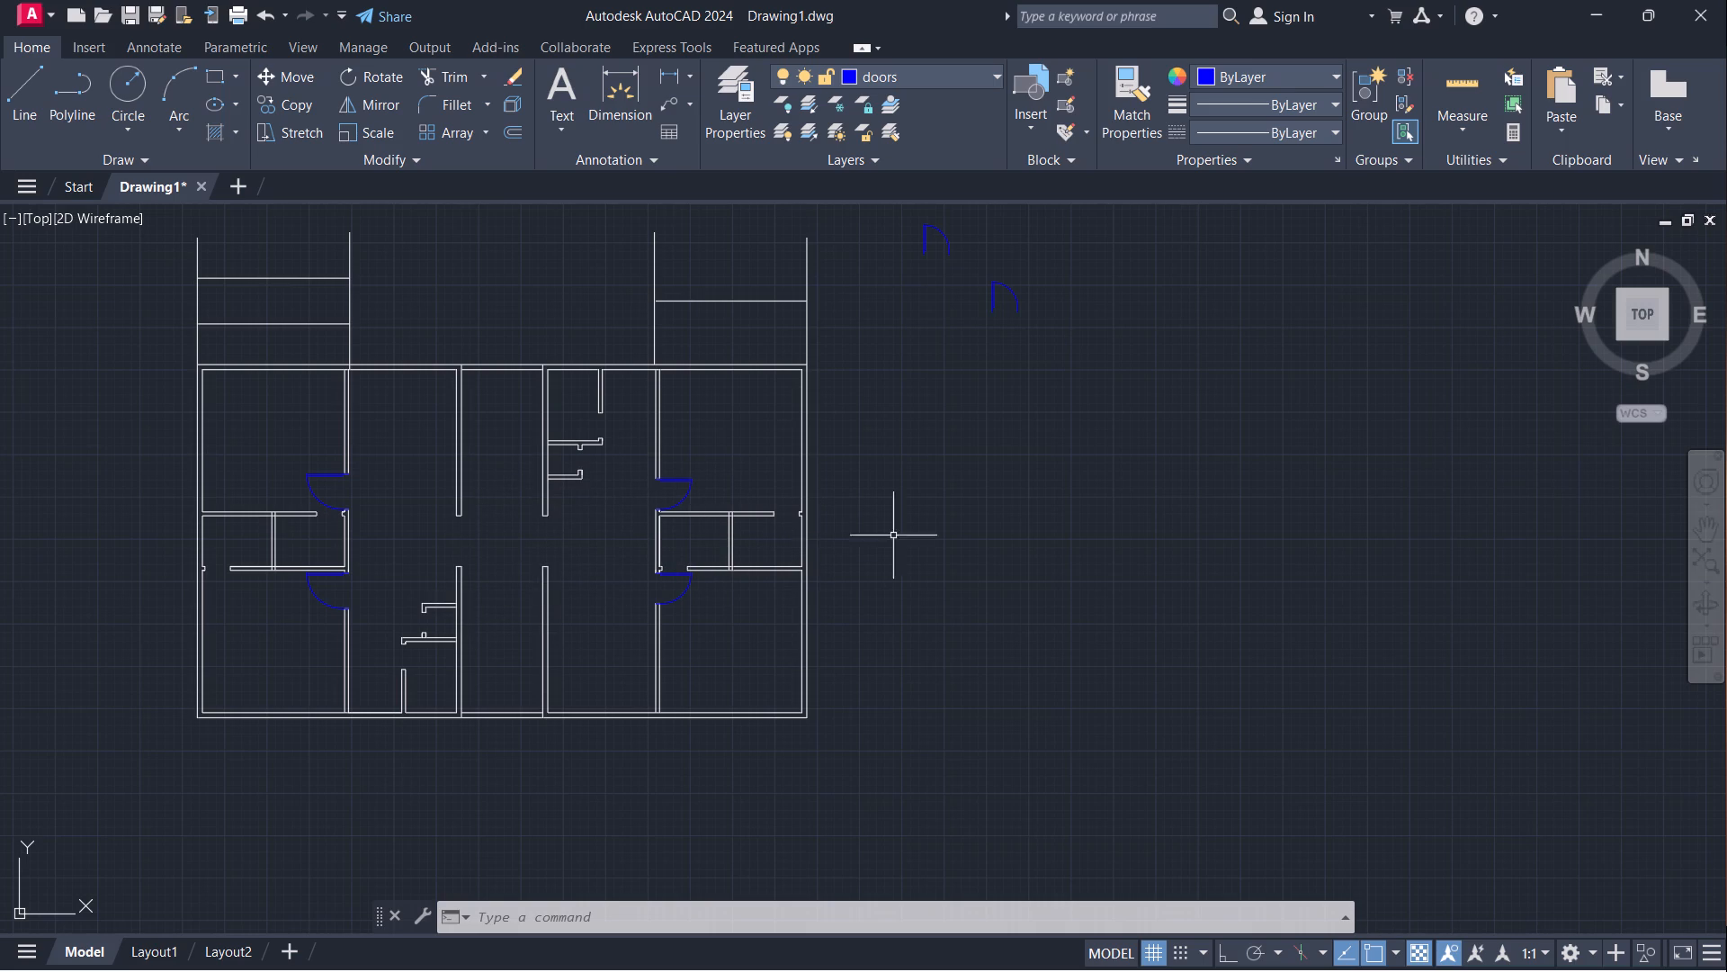
Copy the lower of the two upright spare doors to two spots side by side in the empty space beside the plan.
{"action": "left_click", "coordinate": [989, 267]}
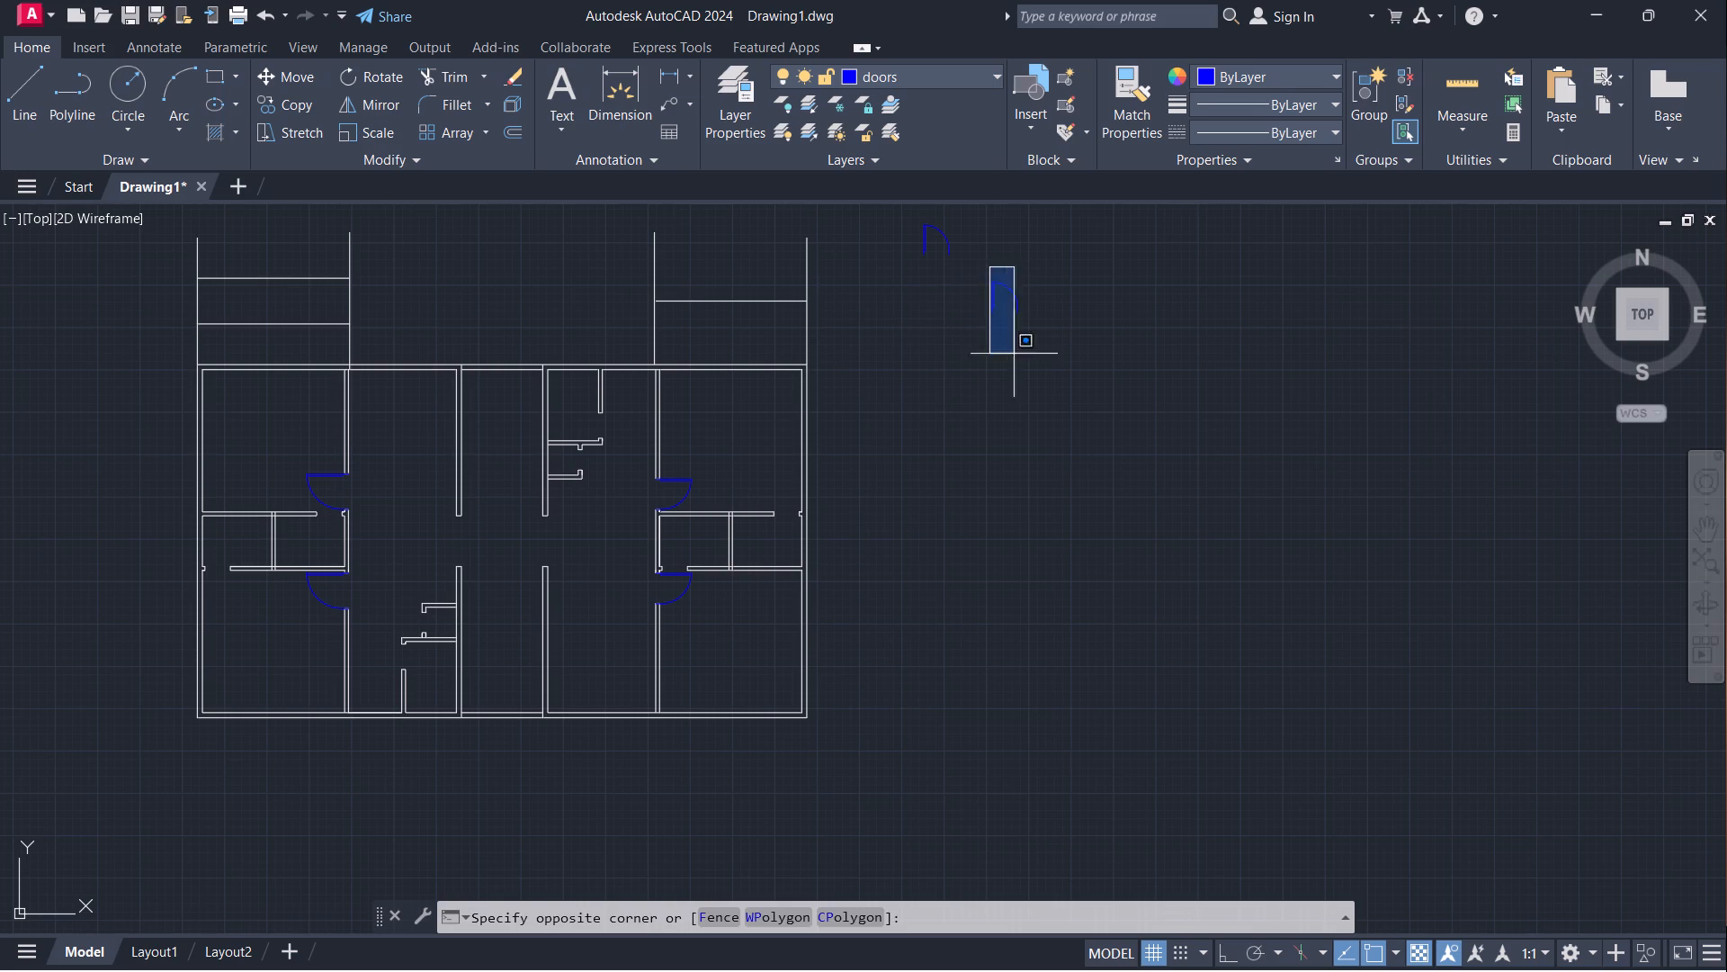
{"action": "left_click", "coordinate": [1029, 375]}
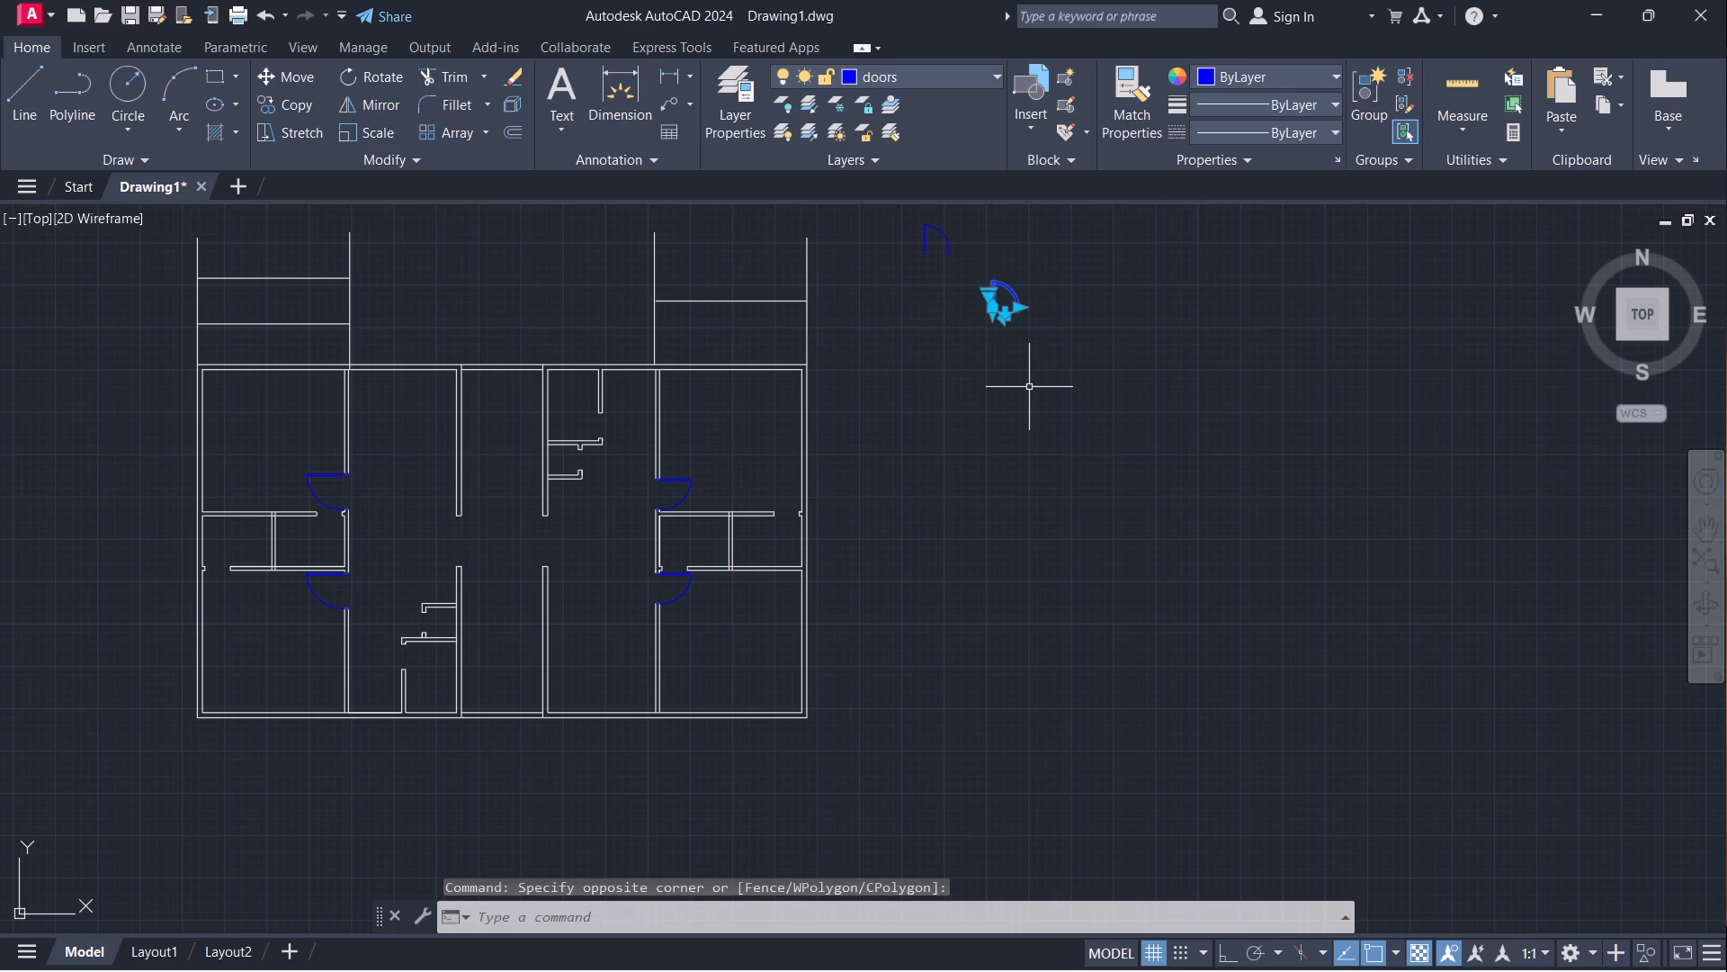
{"action": "type", "text": "co"}
{"action": "key", "text": "Return"}
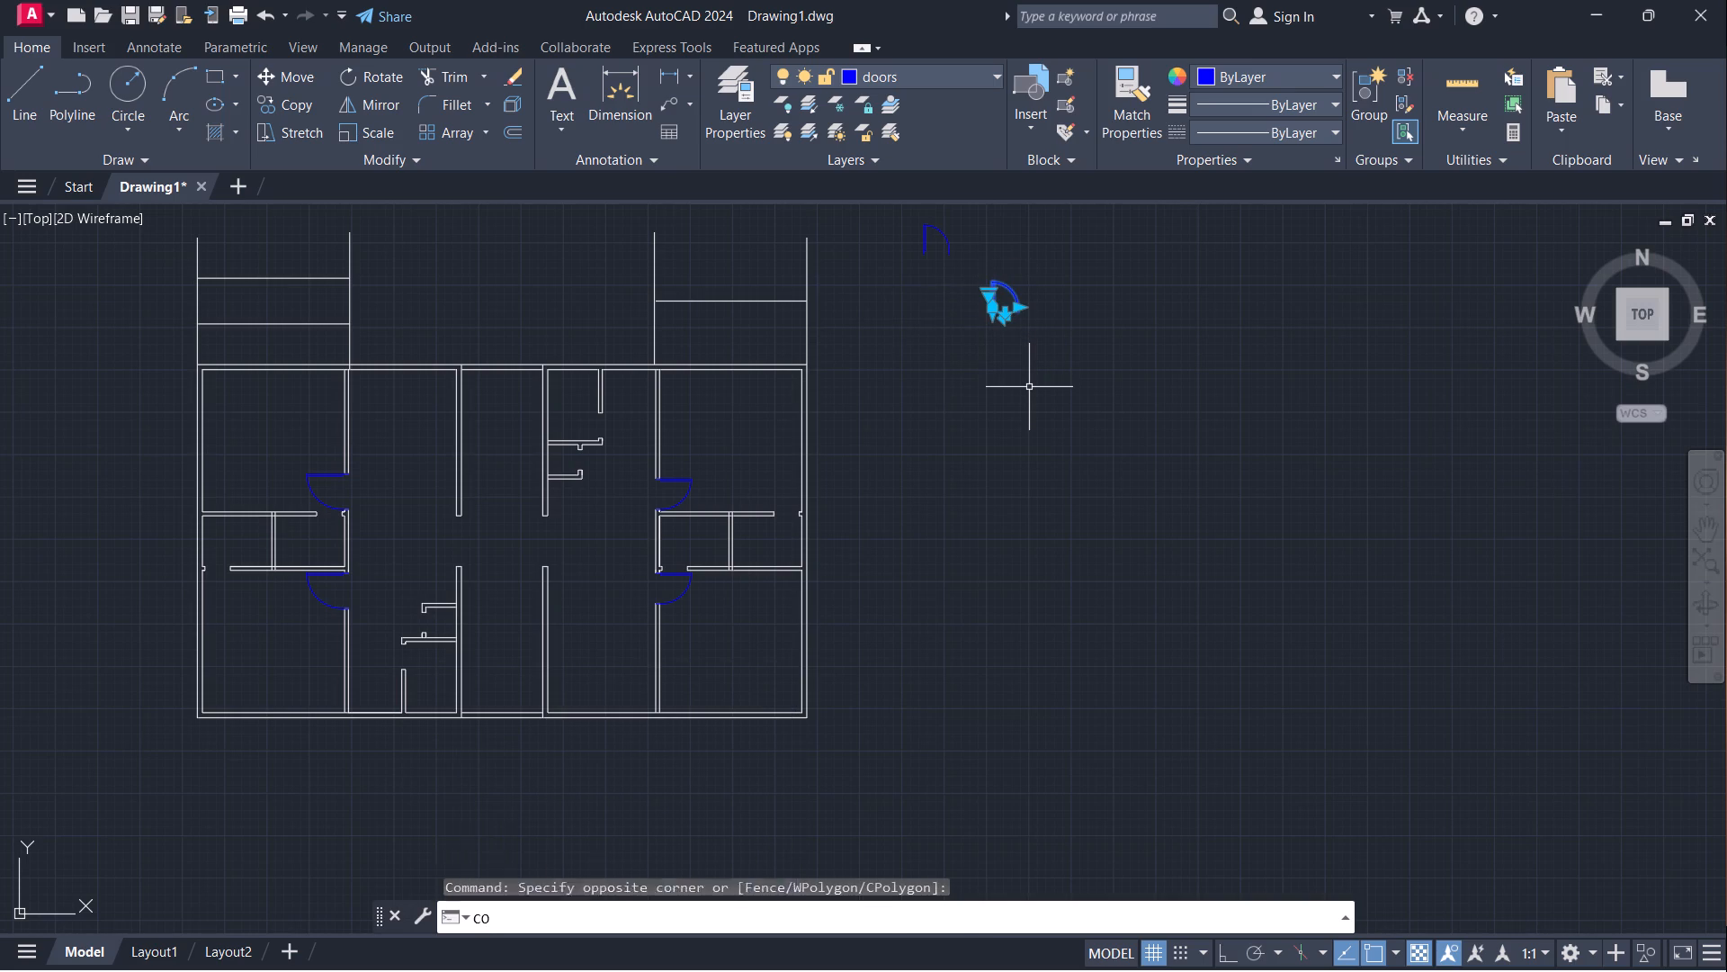
{"action": "left_click", "coordinate": [989, 319]}
{"action": "left_click", "coordinate": [899, 484]}
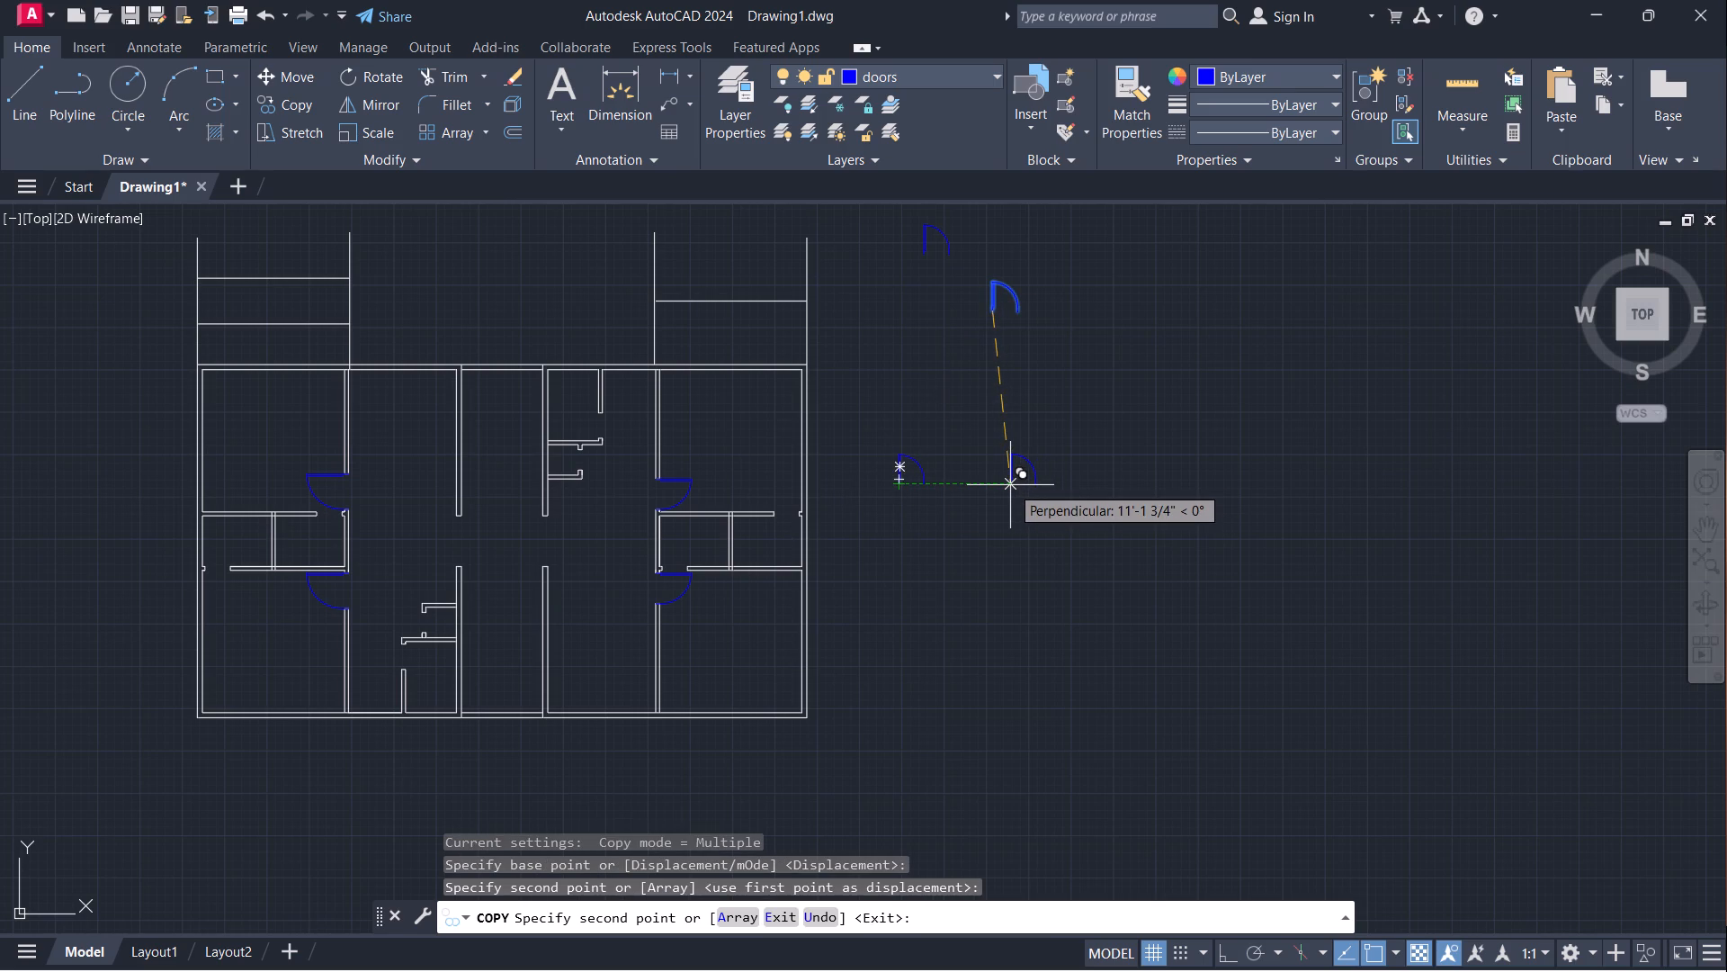
{"action": "left_click", "coordinate": [1010, 485]}
{"action": "key", "text": "Escape"}
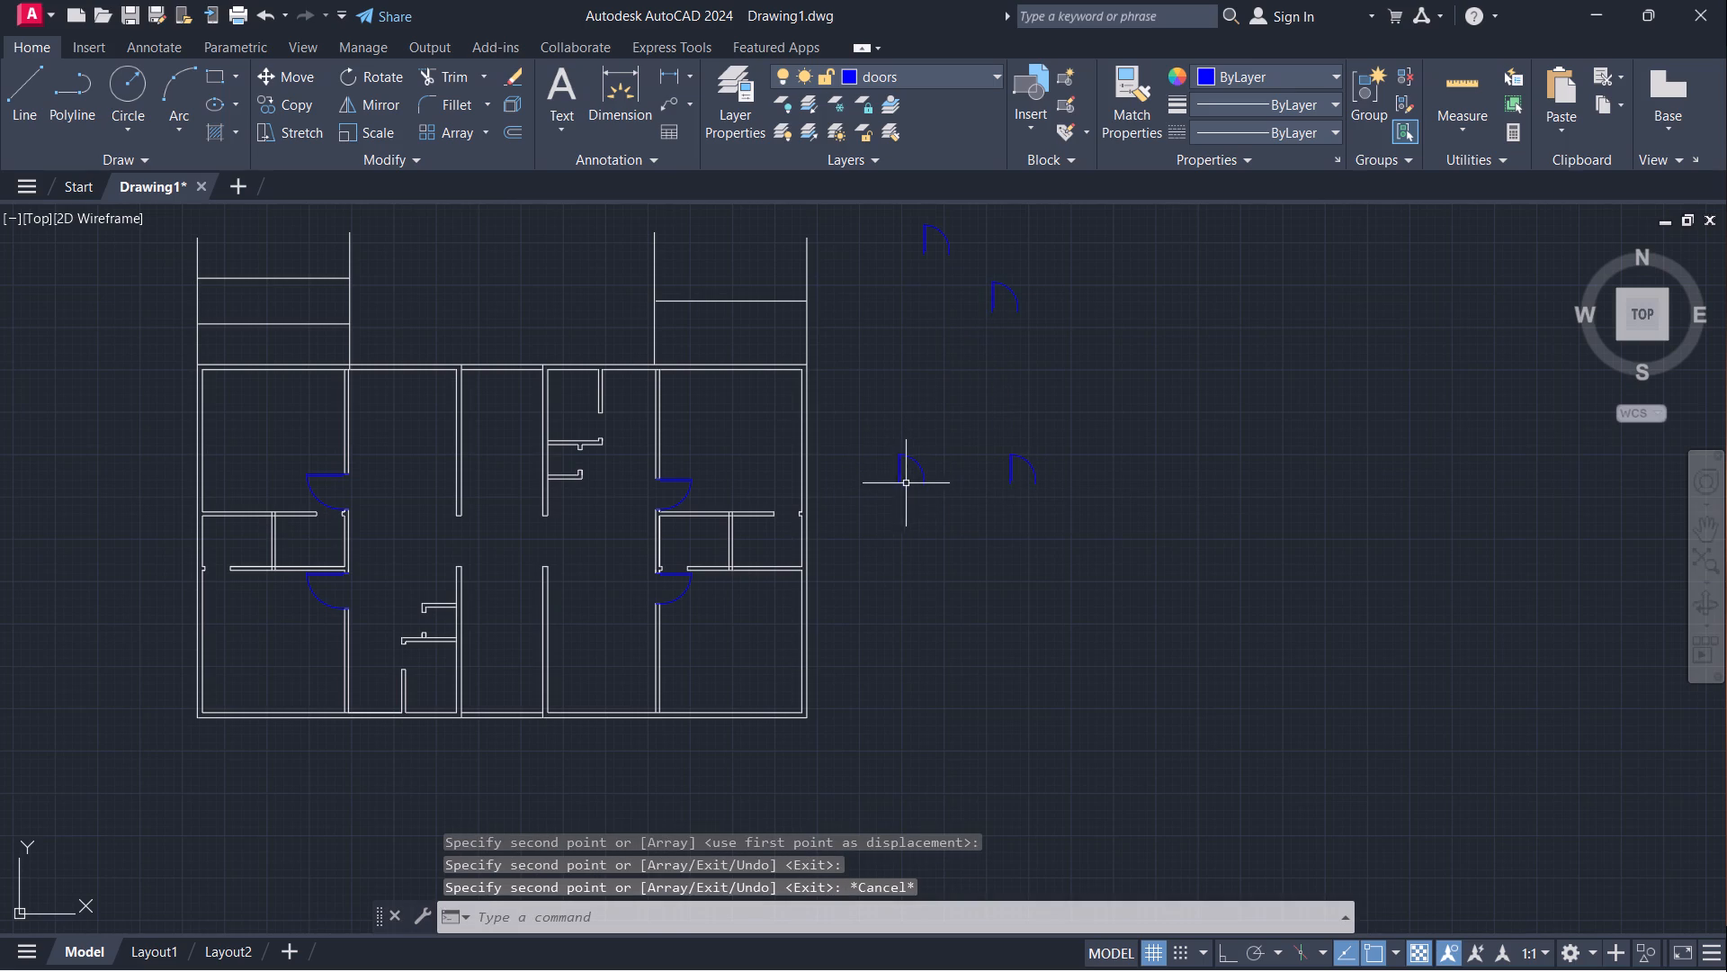
Mirror the new door copy farther from the plan across a vertical line beside it with ortho on, keeping the source door.
{"action": "left_click", "coordinate": [996, 414]}
{"action": "left_click", "coordinate": [1062, 537]}
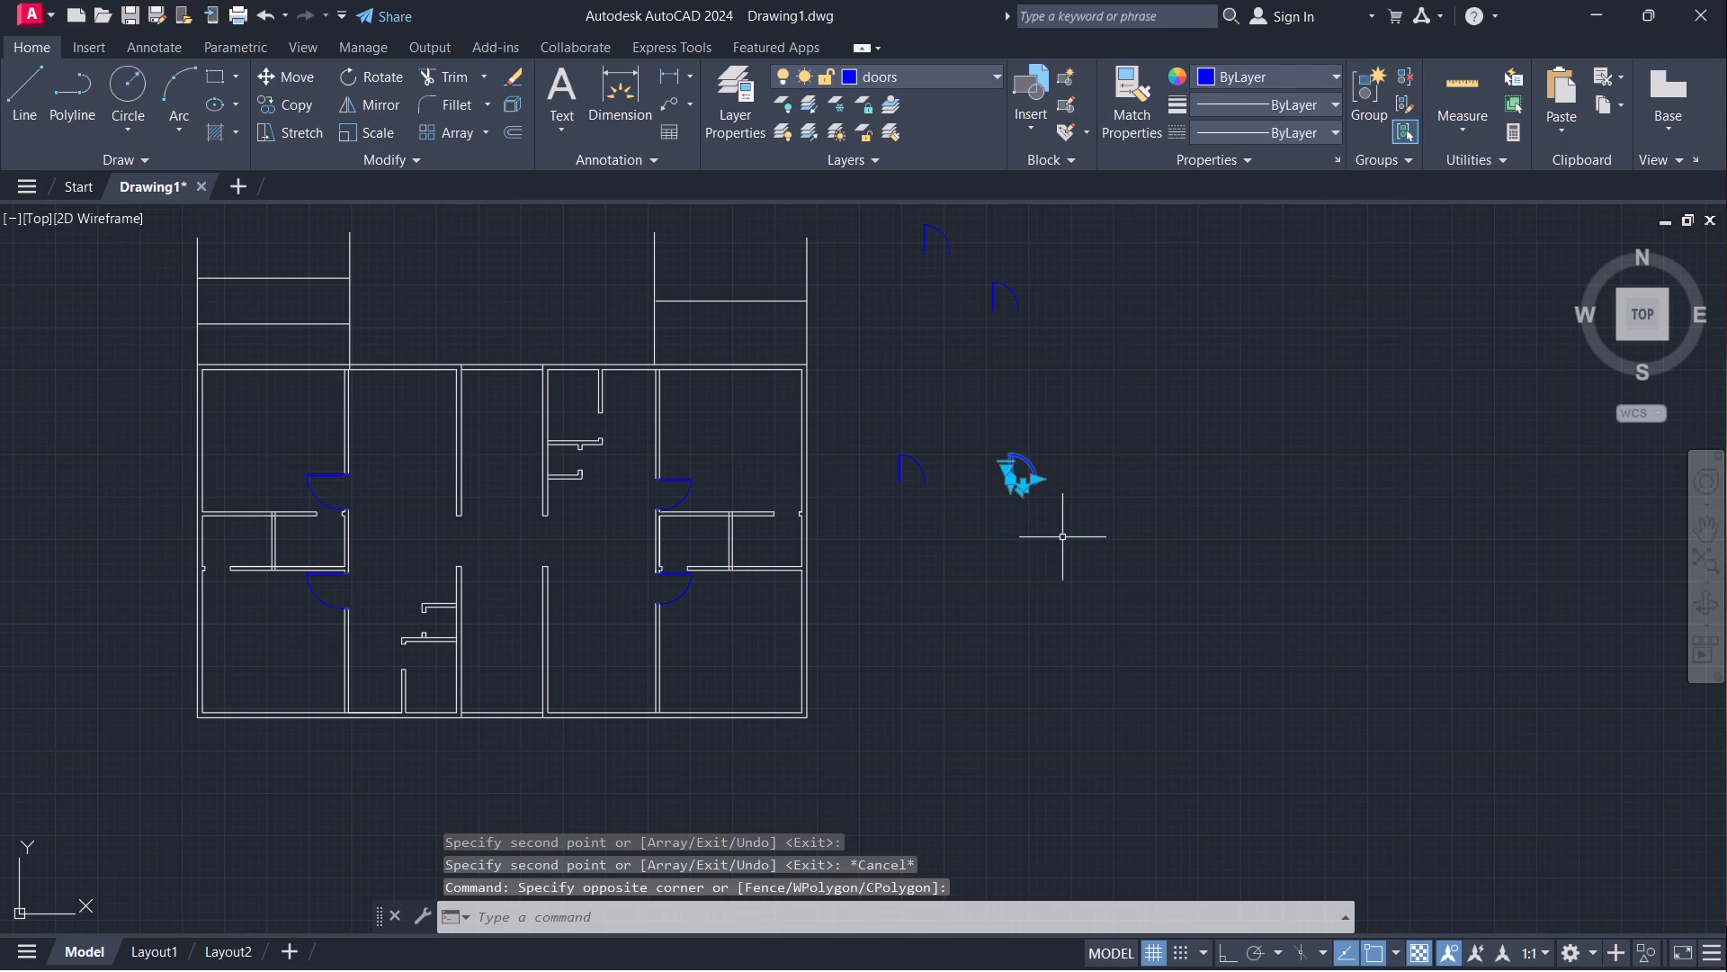
{"action": "type", "text": "mi"}
{"action": "key", "text": "Return"}
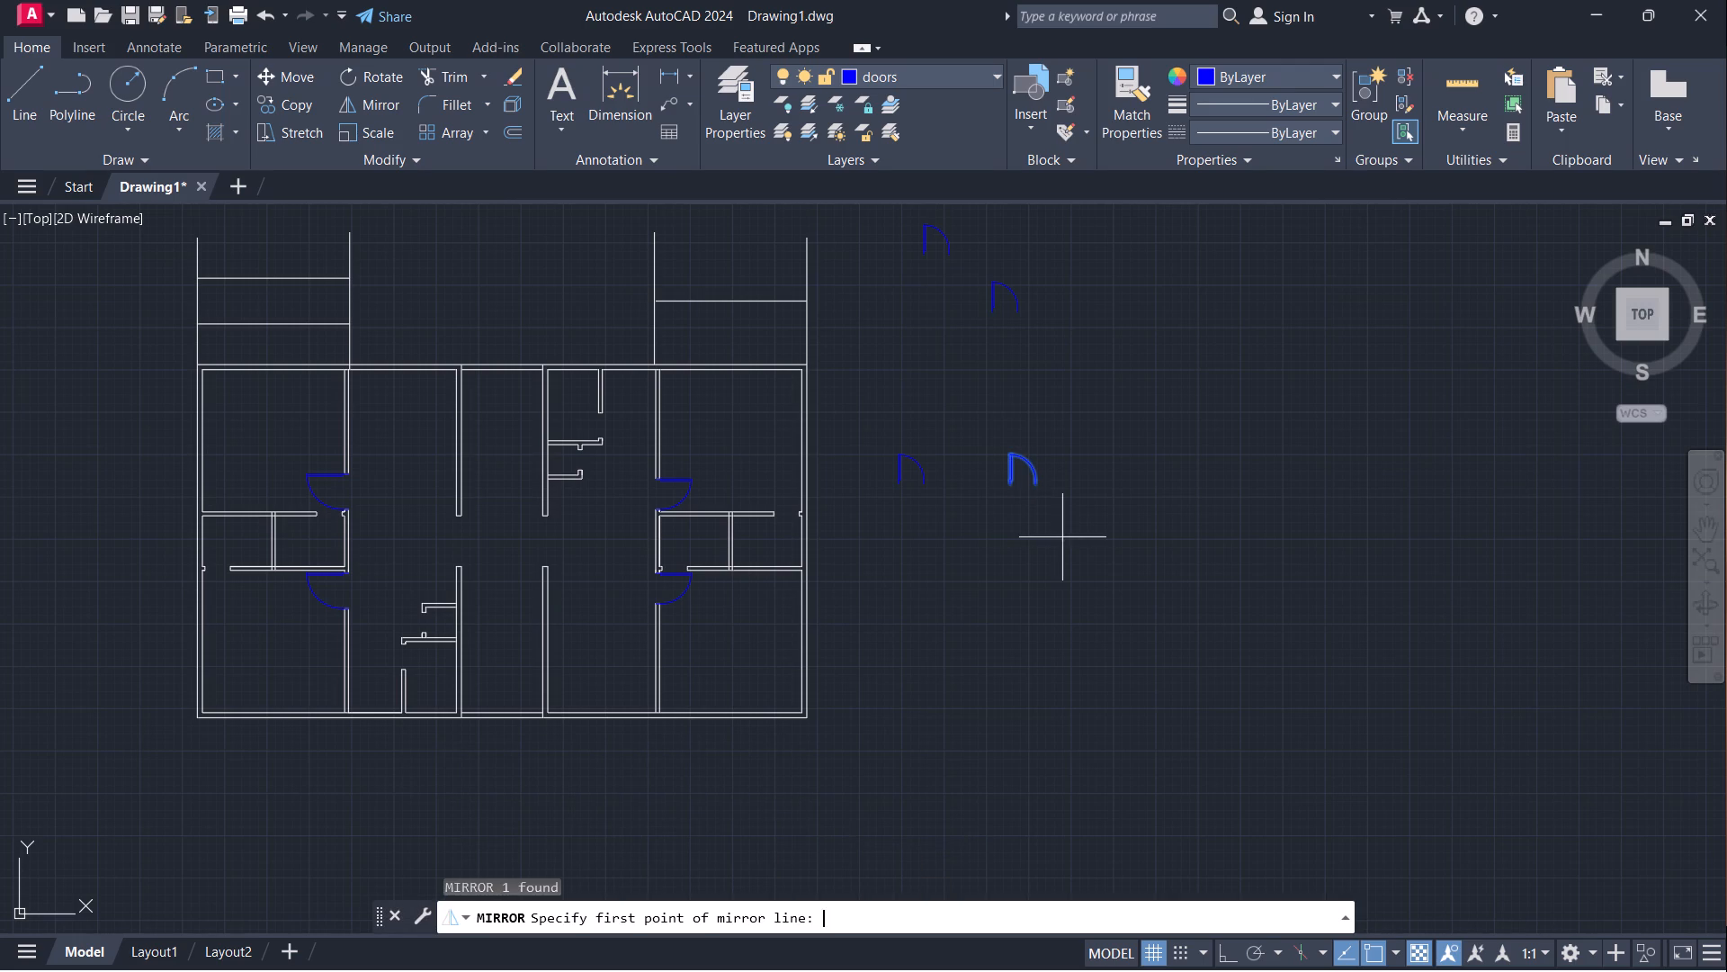
{"action": "left_click", "coordinate": [1069, 491]}
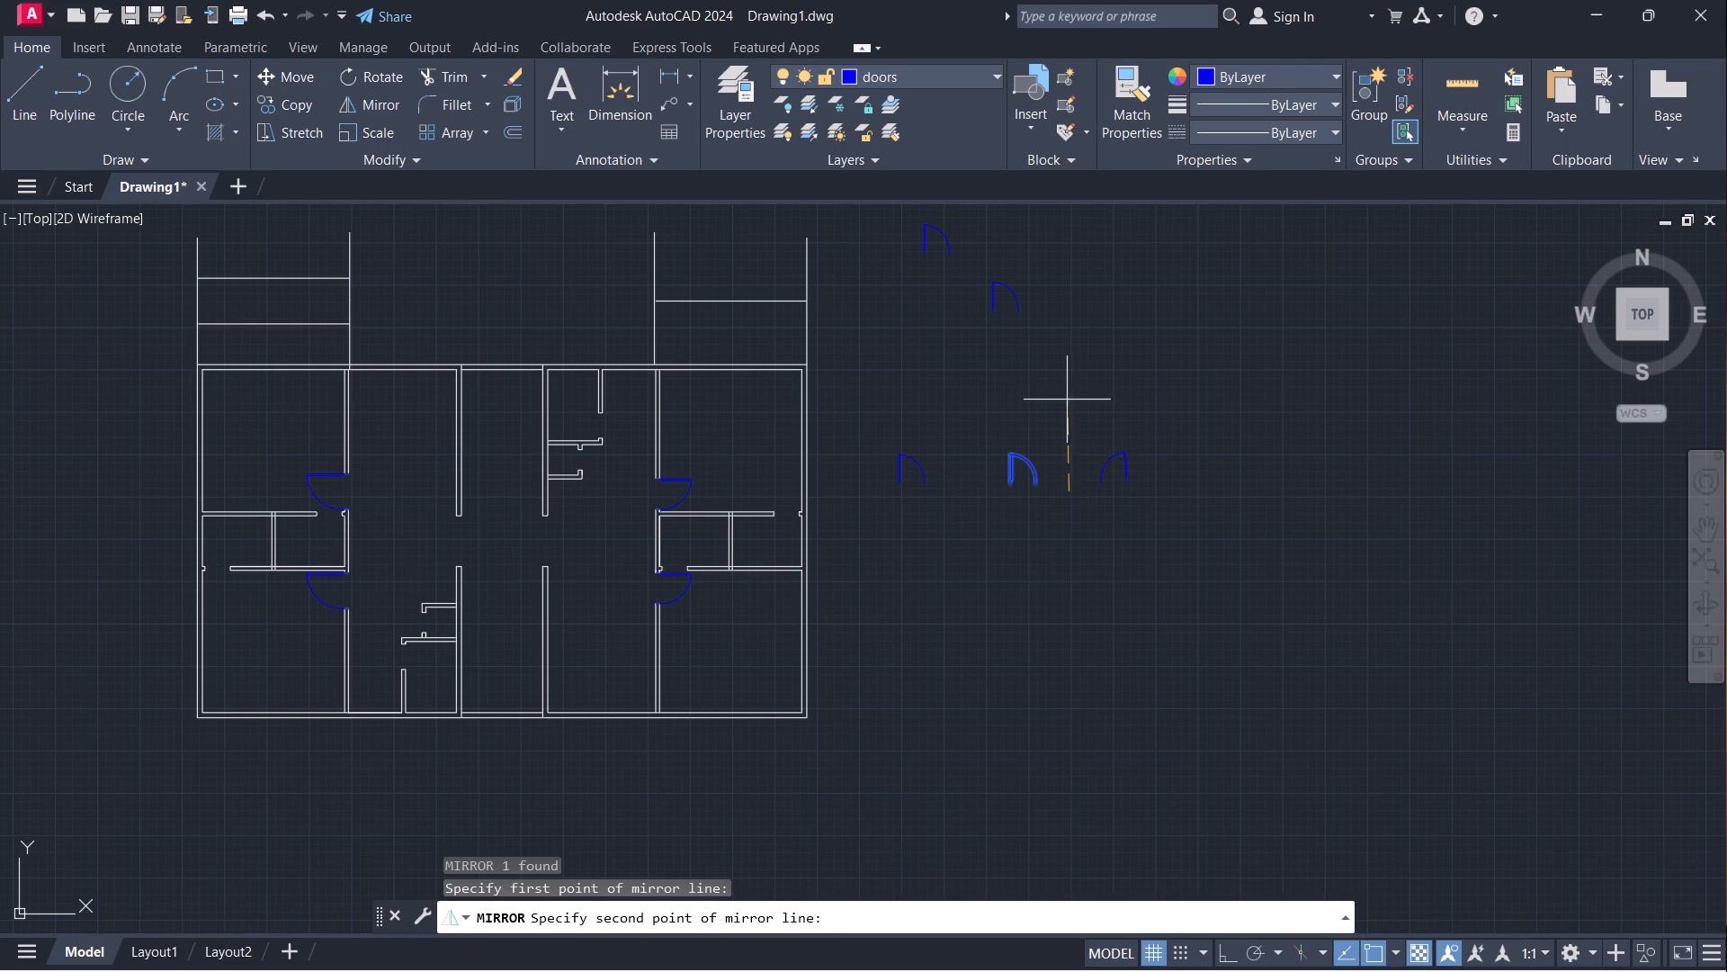
{"action": "key", "text": "F8"}
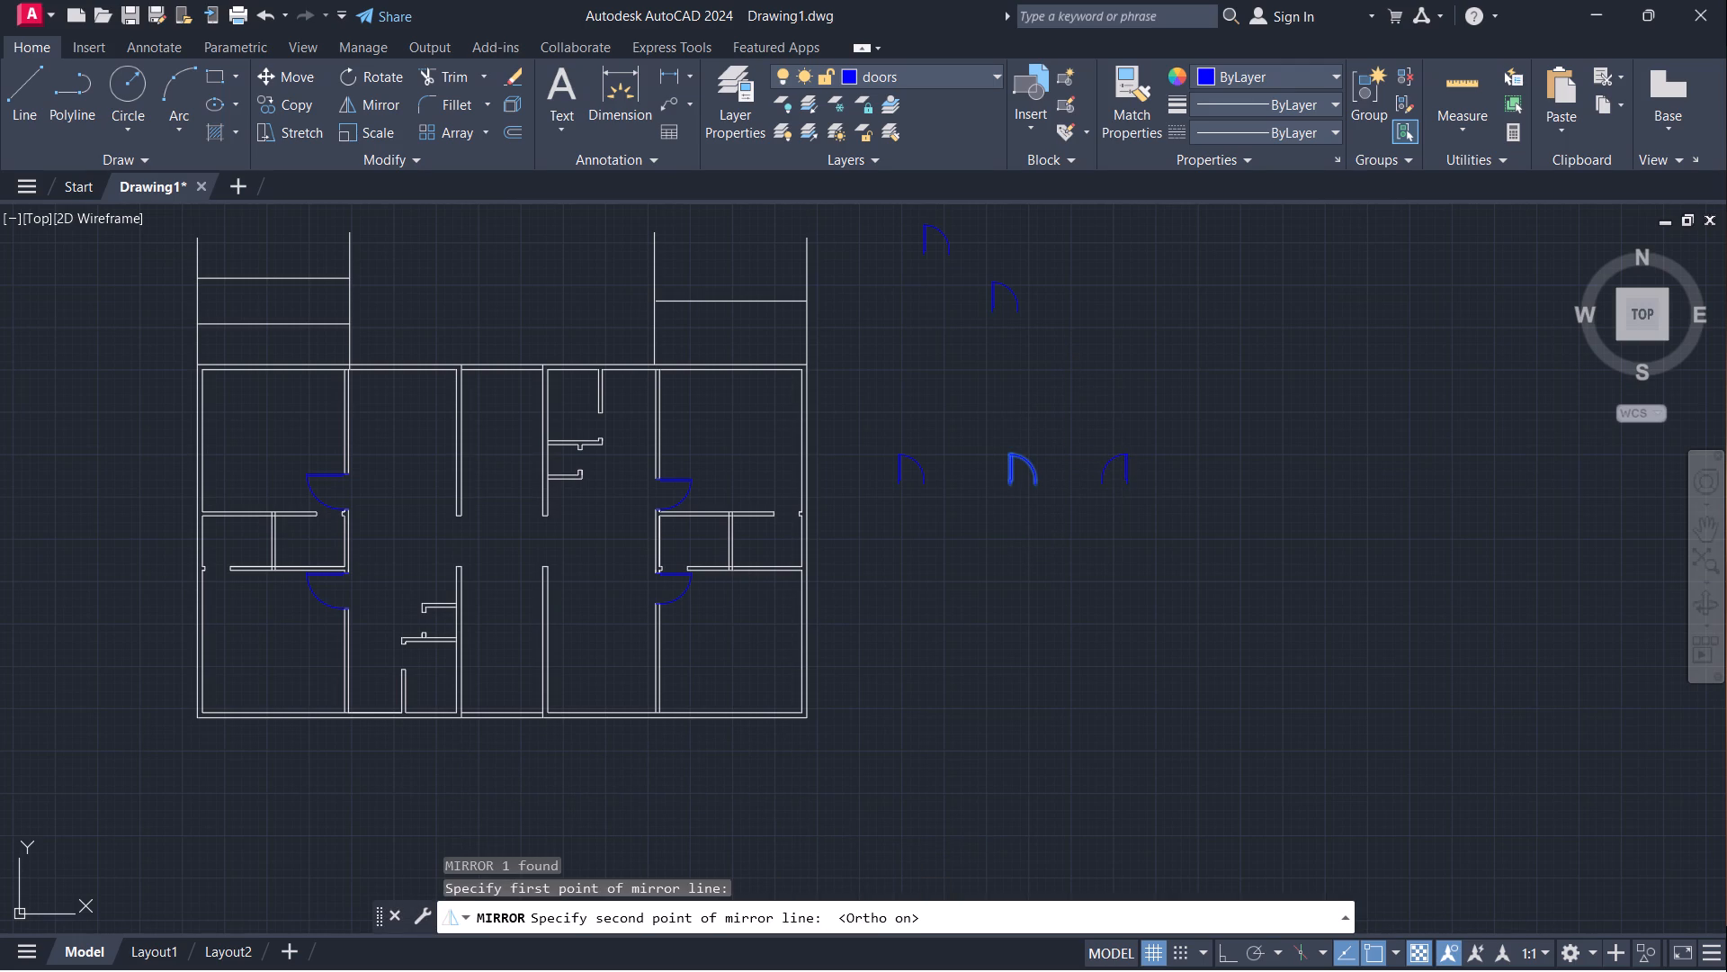
{"action": "left_click", "coordinate": [1078, 360]}
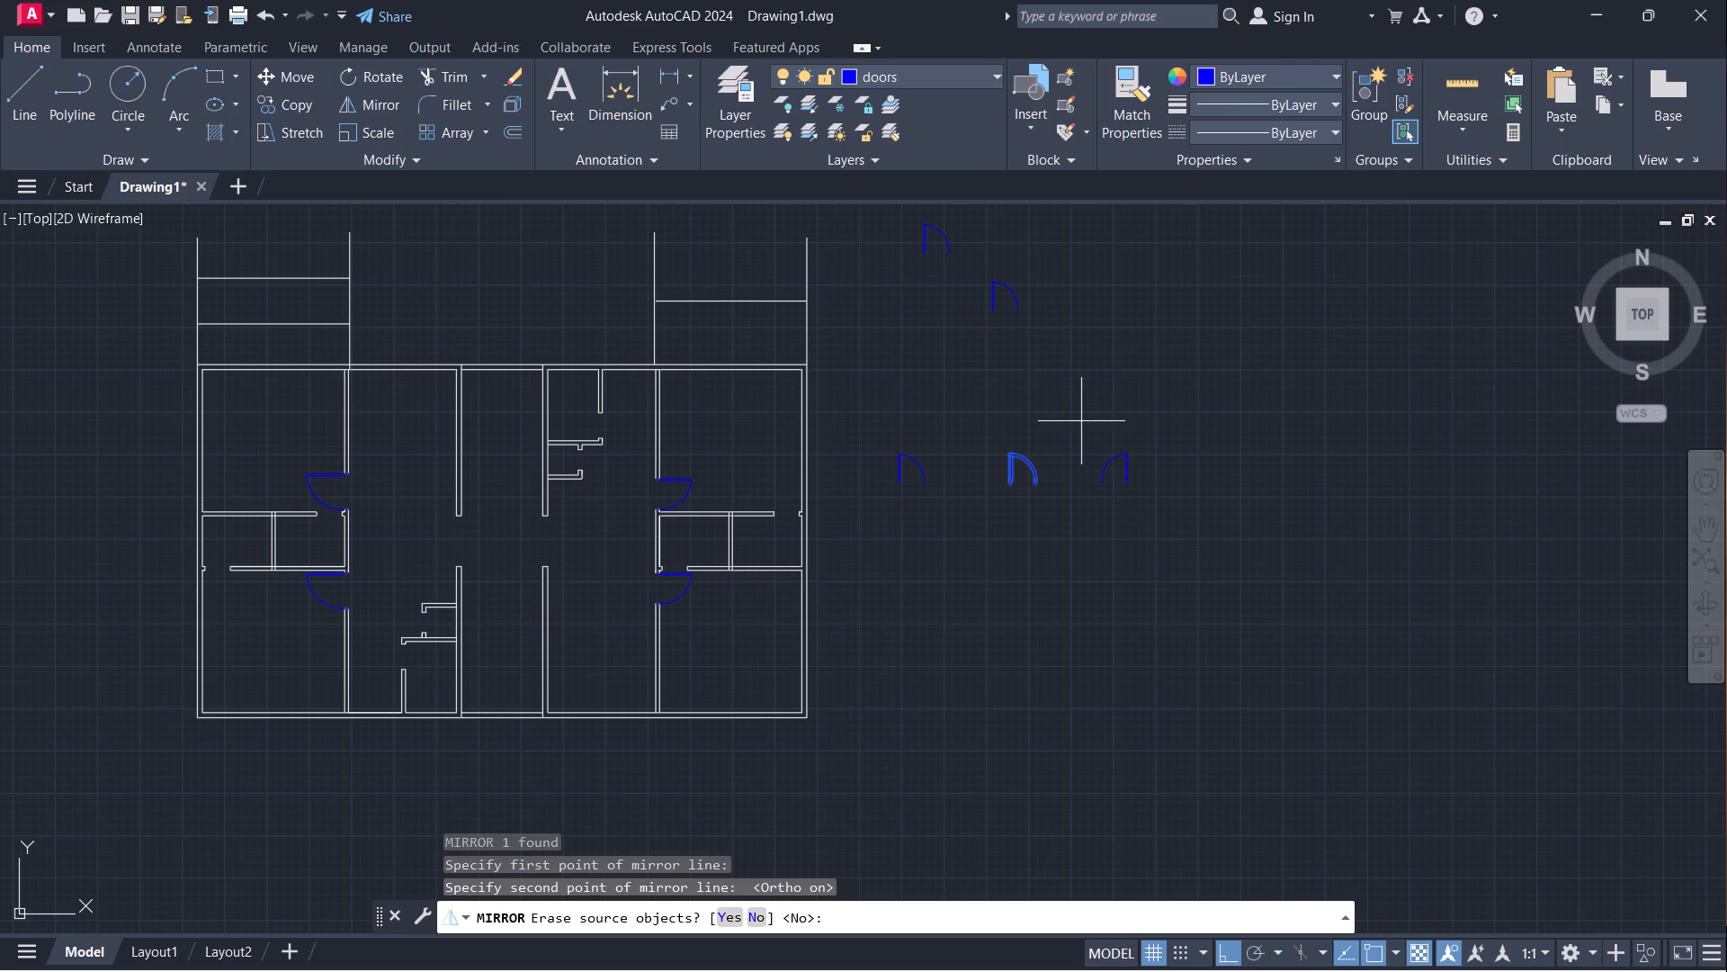
{"action": "key", "text": "Return"}
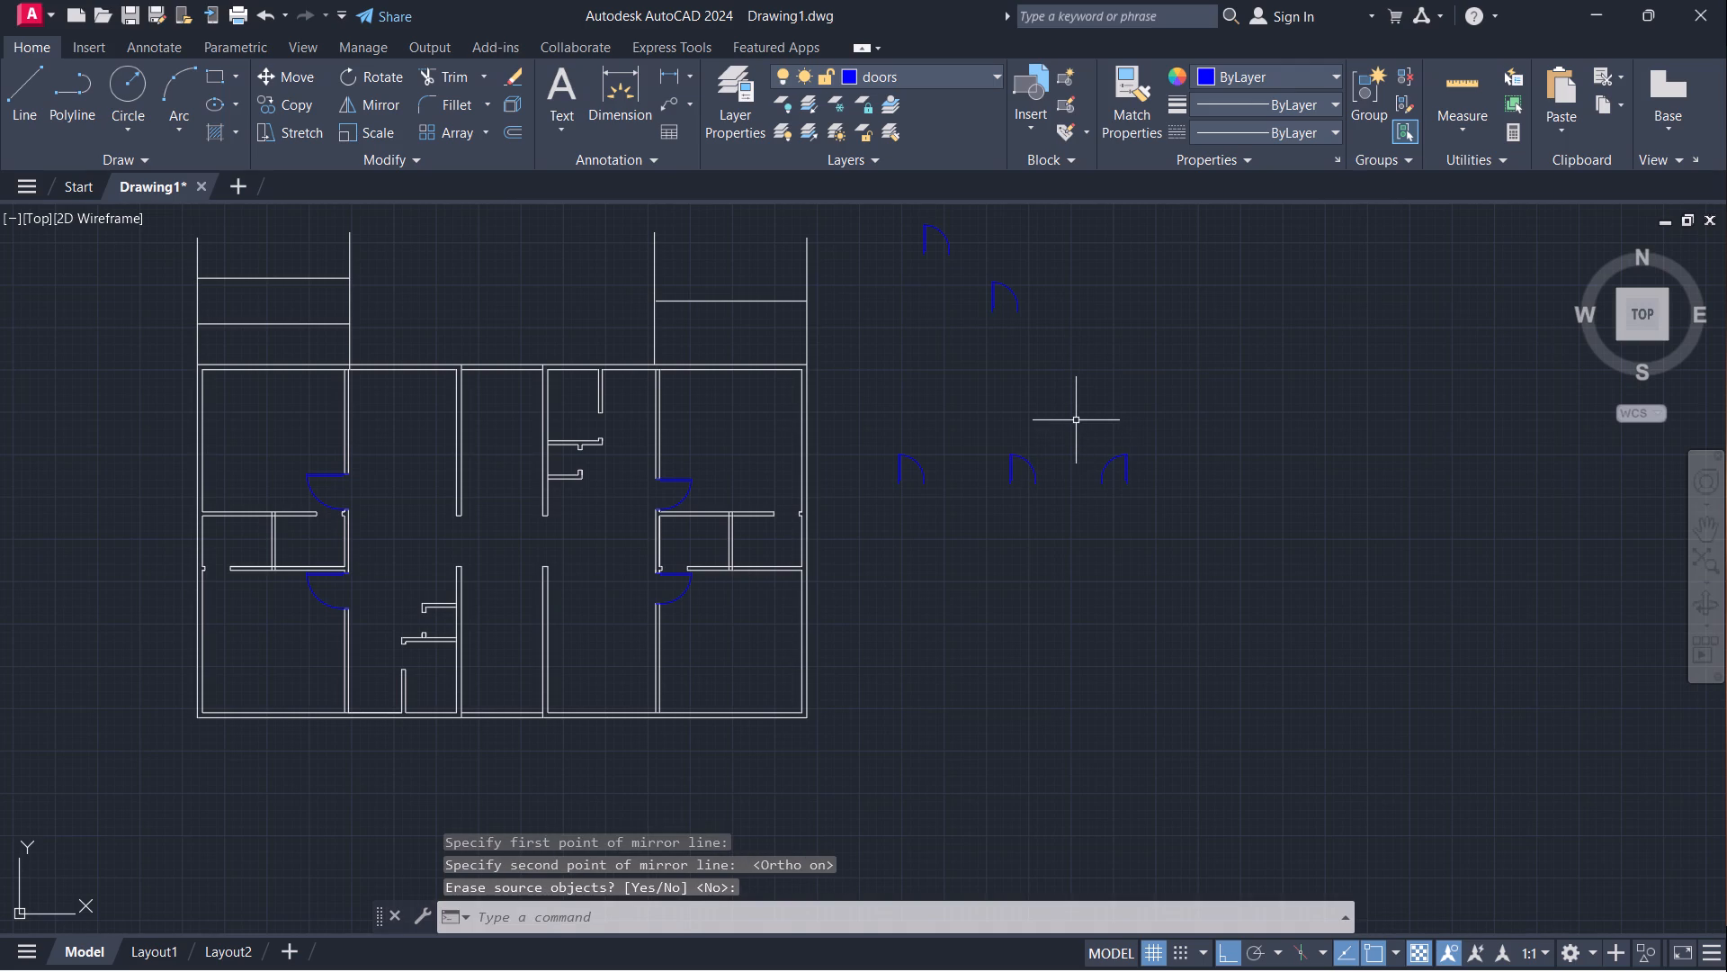
Mirror the flipped spare door across a horizontal line through its lower hinge end, keeping the source door.
{"action": "left_click", "coordinate": [1076, 419]}
{"action": "left_click", "coordinate": [1150, 513]}
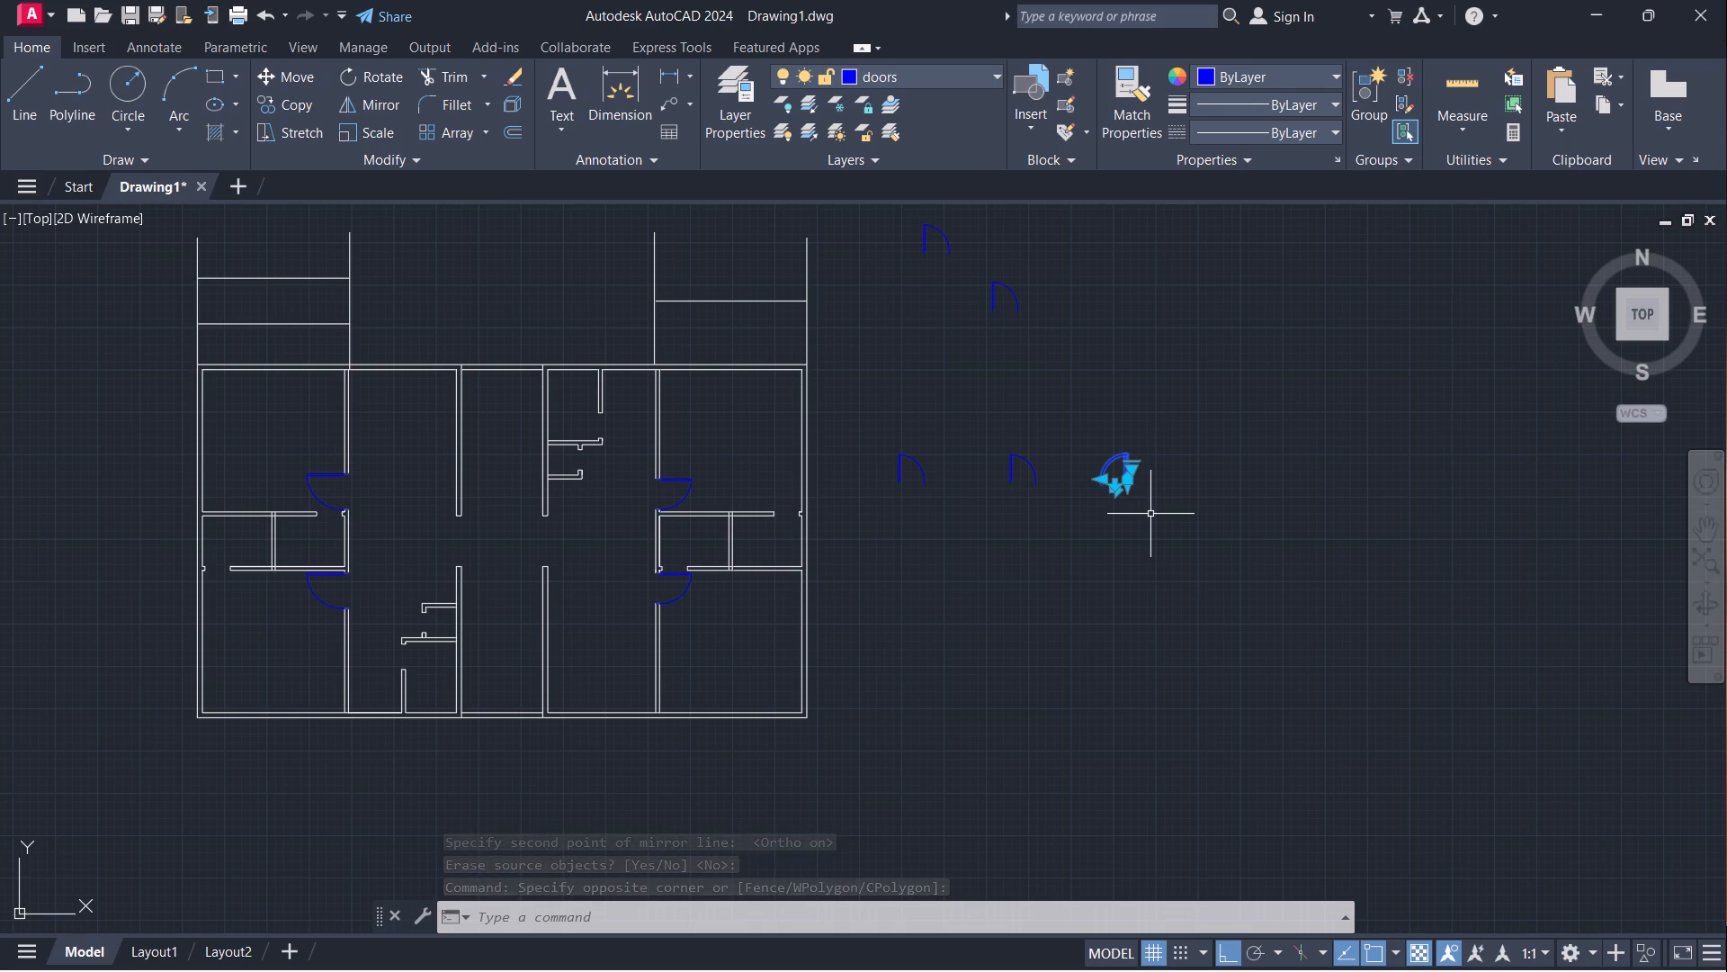
{"action": "type", "text": "mi"}
{"action": "key", "text": "Return"}
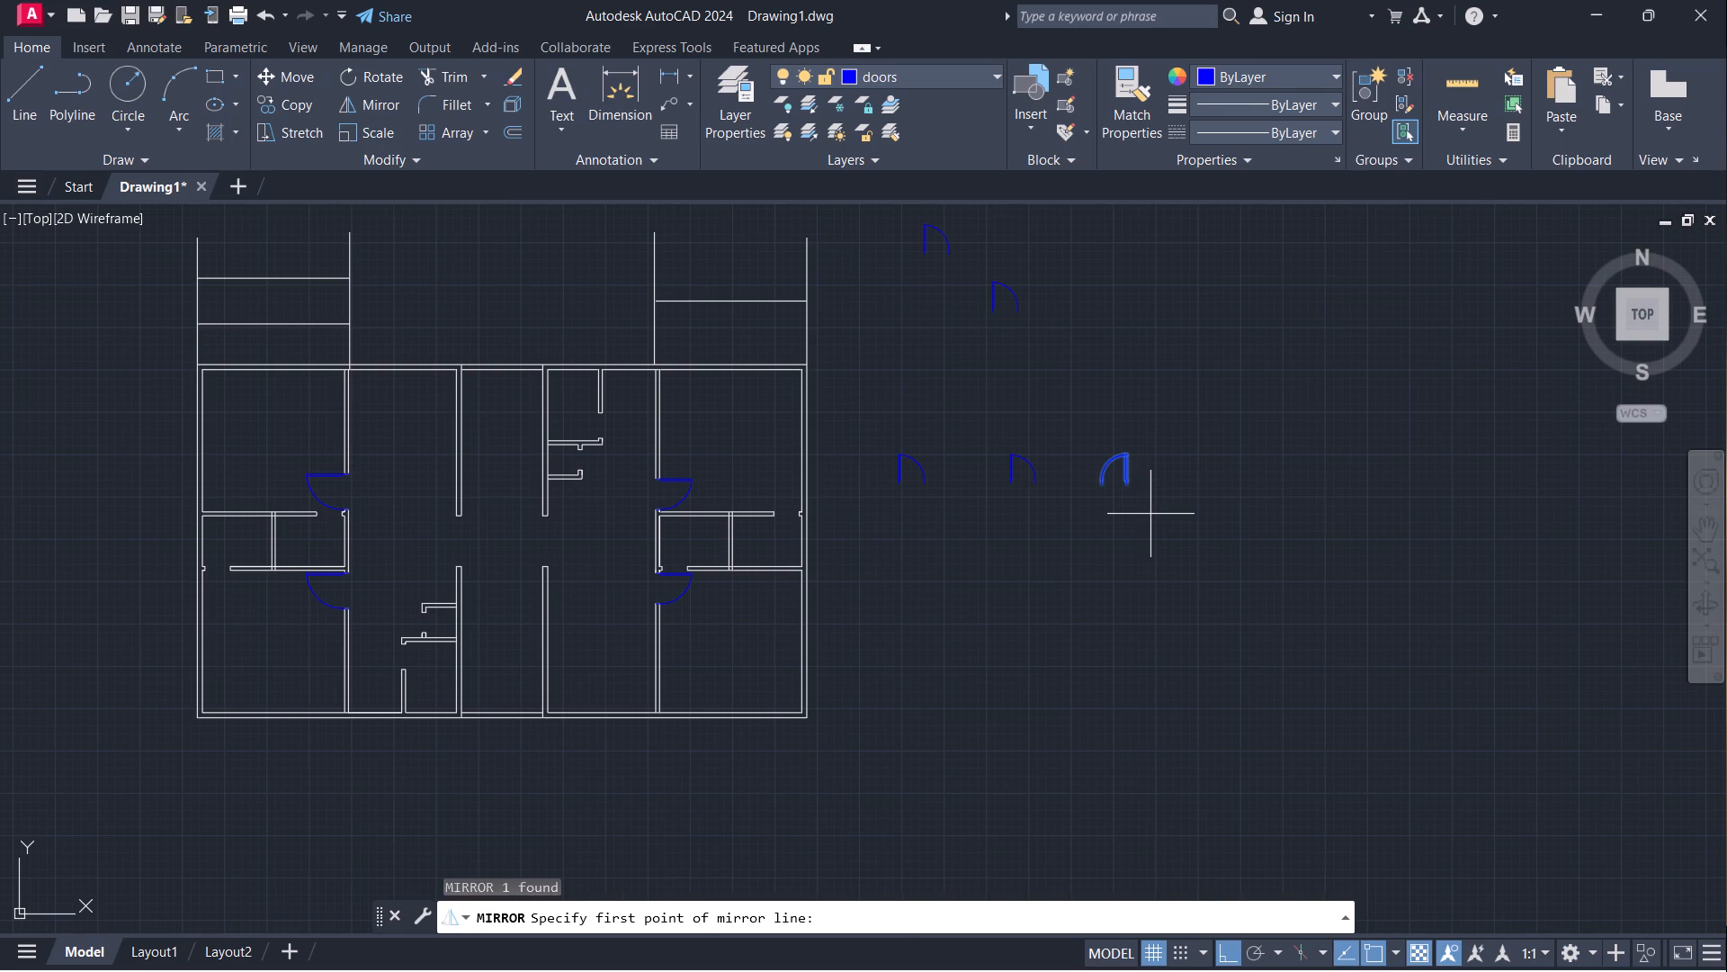
{"action": "left_click", "coordinate": [1150, 514]}
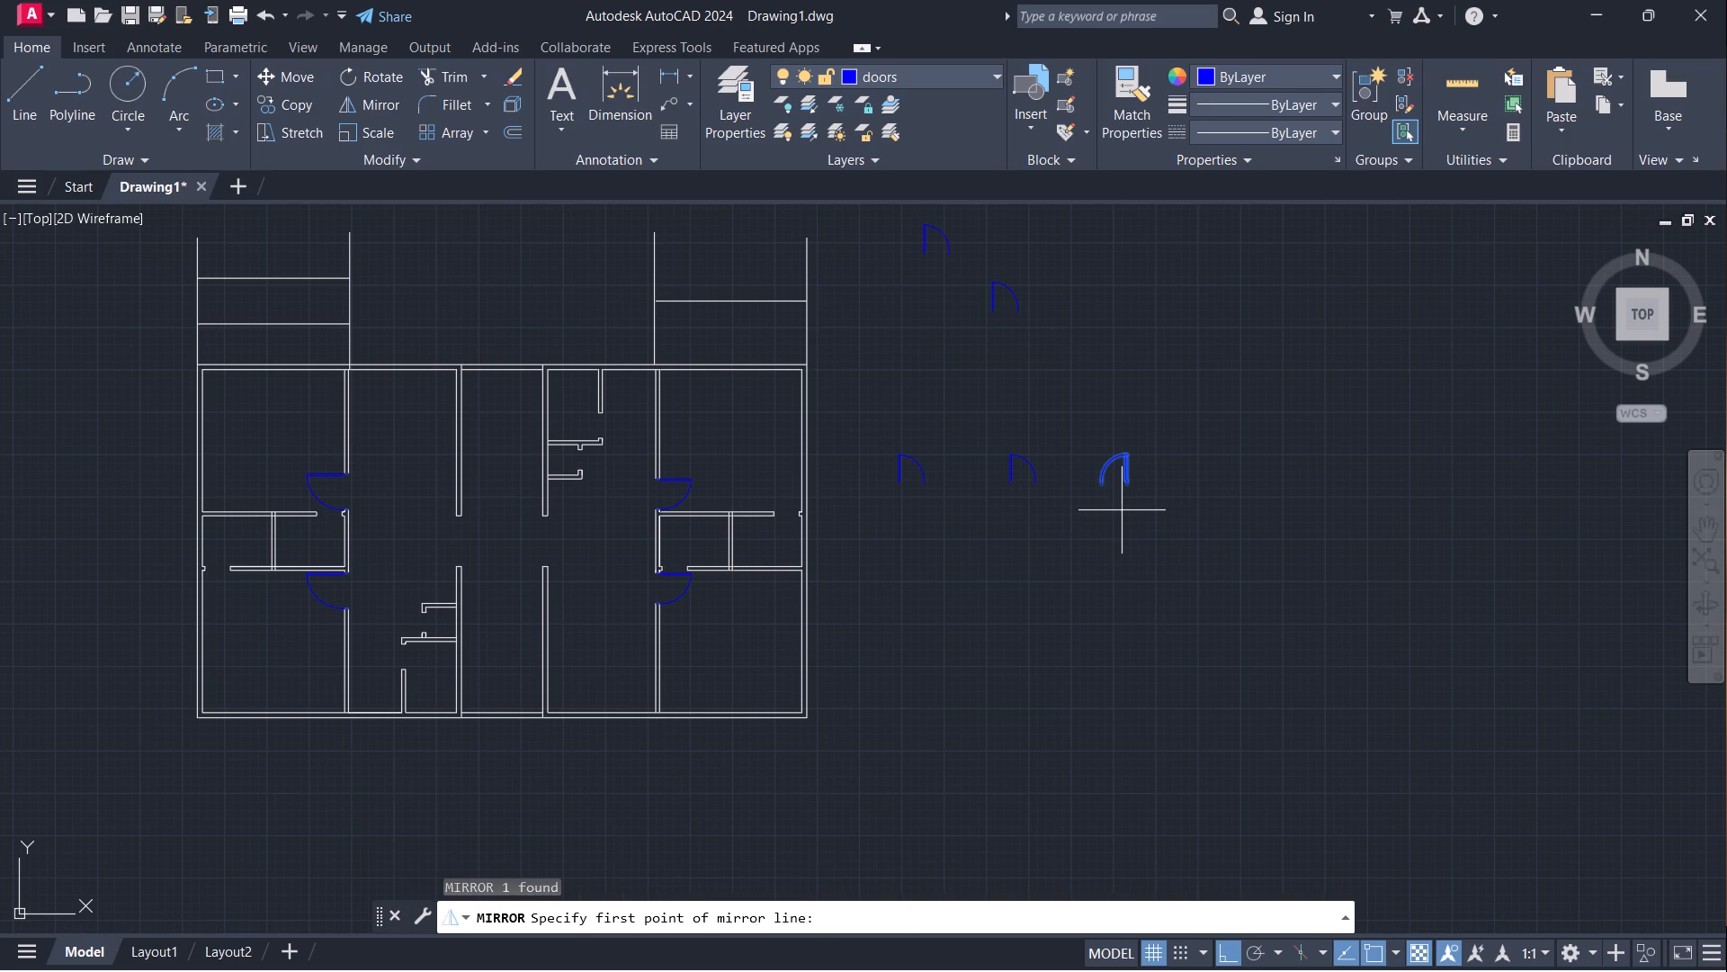
{"action": "left_click", "coordinate": [1132, 495]}
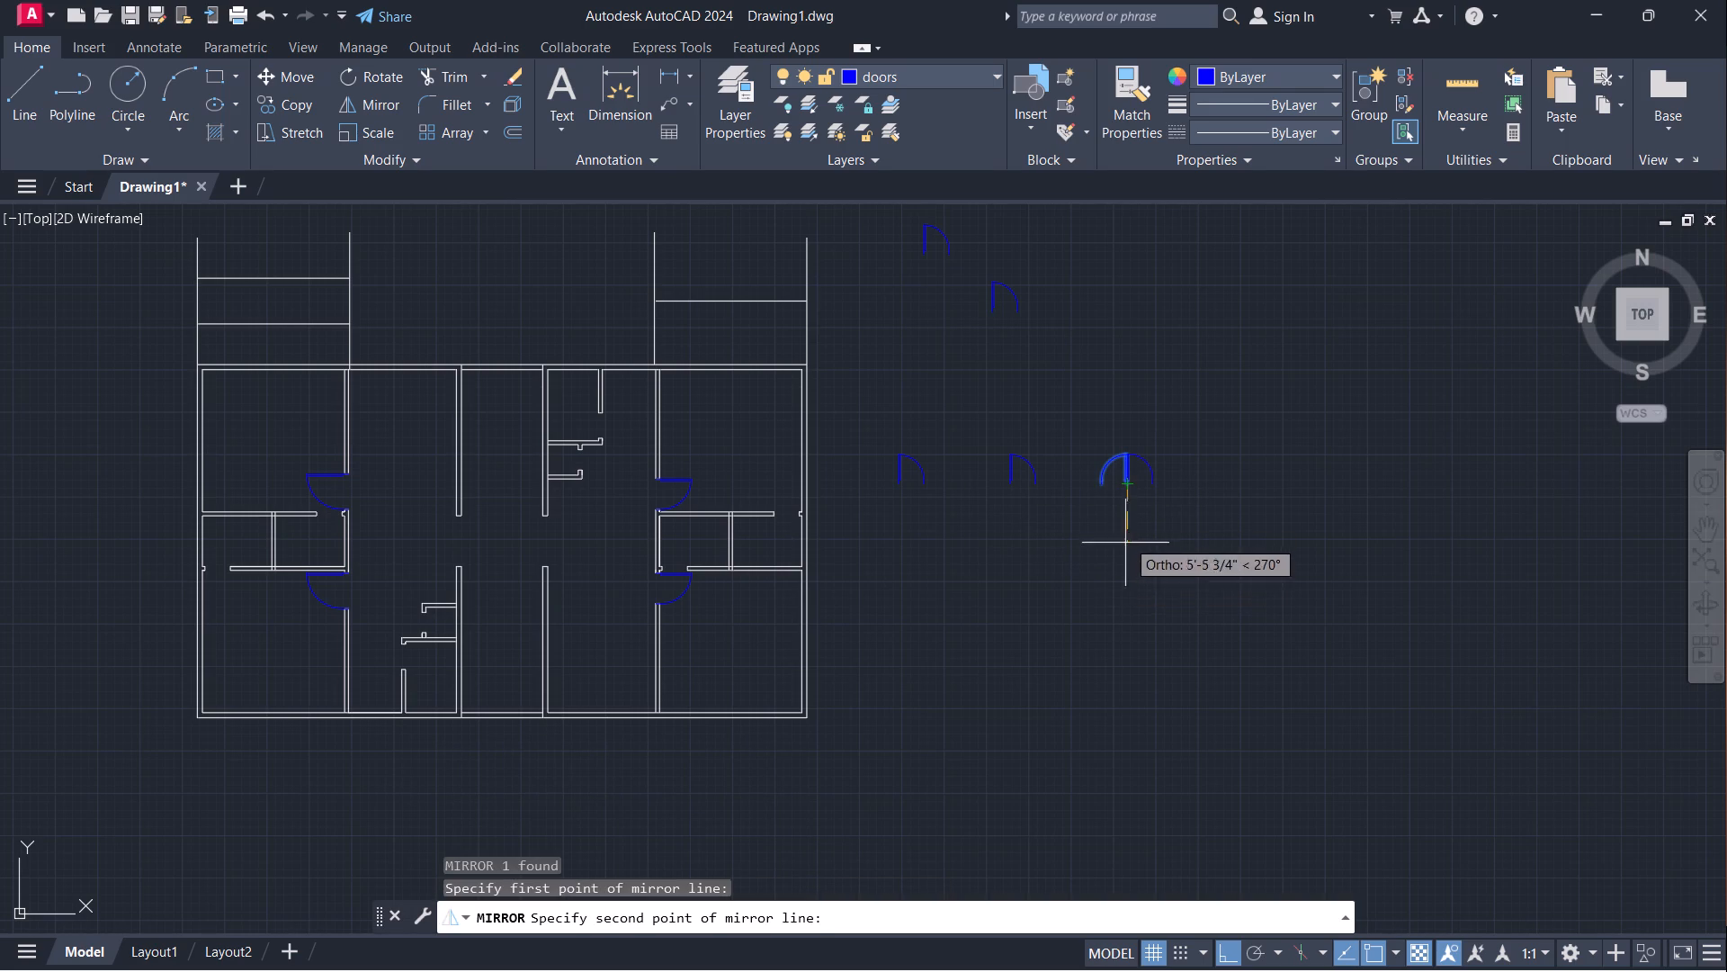
{"action": "left_click", "coordinate": [1170, 474]}
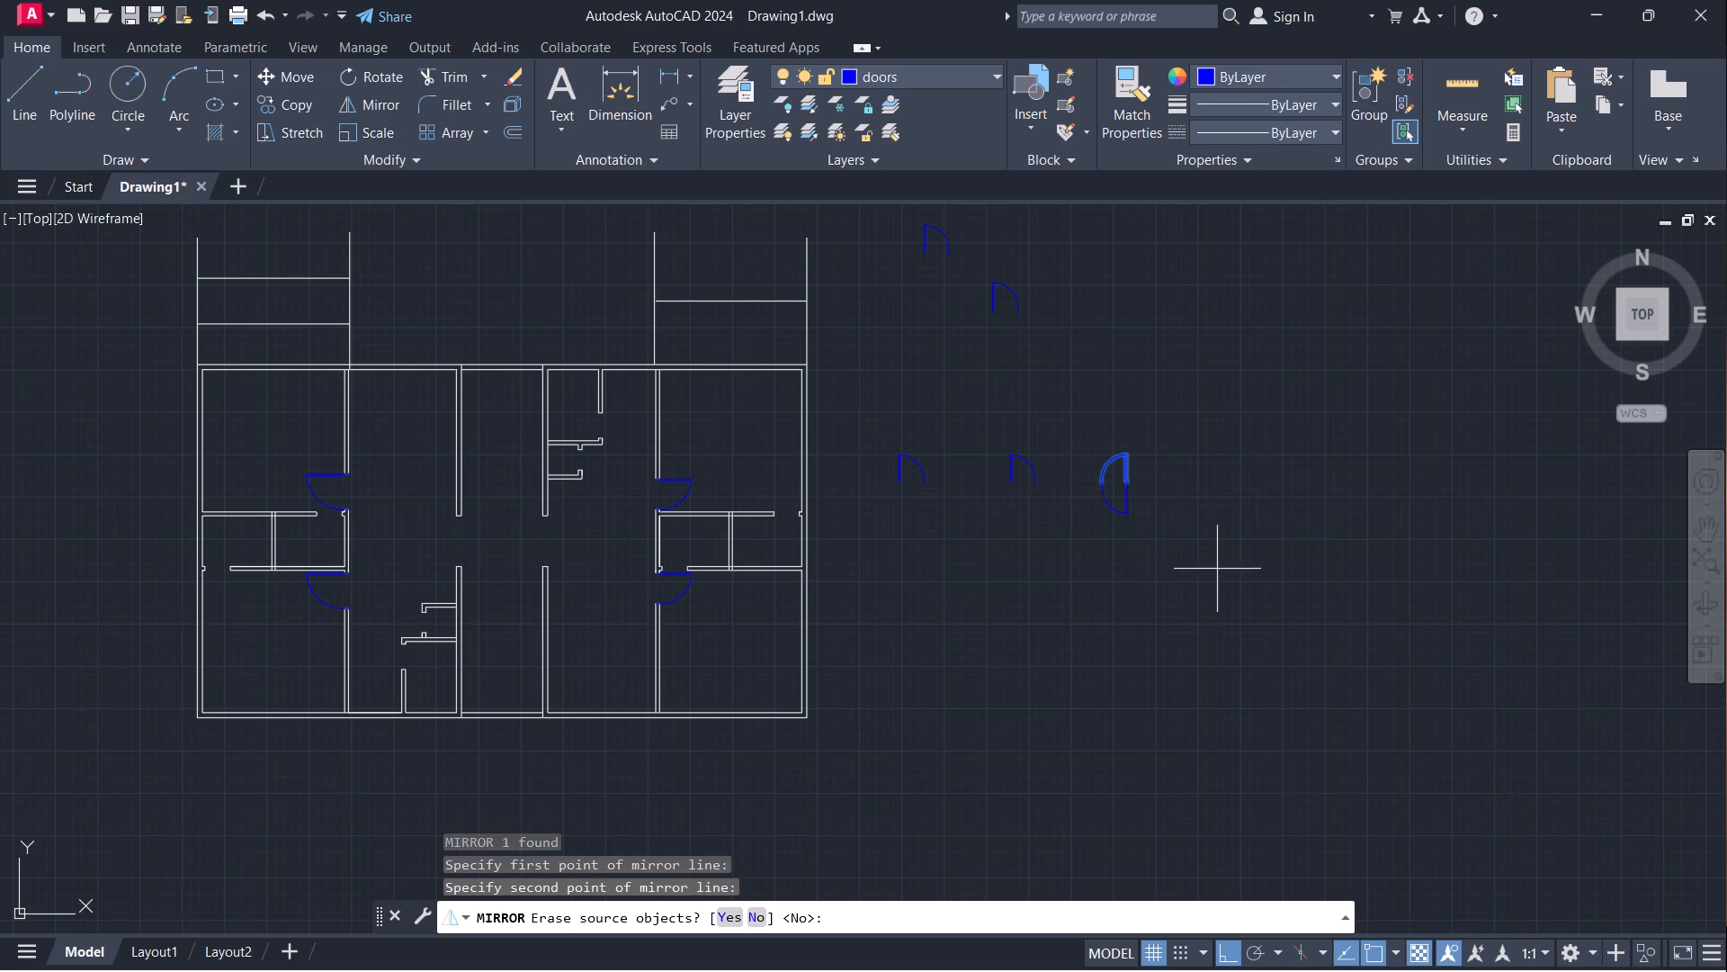
{"action": "key", "text": "Return"}
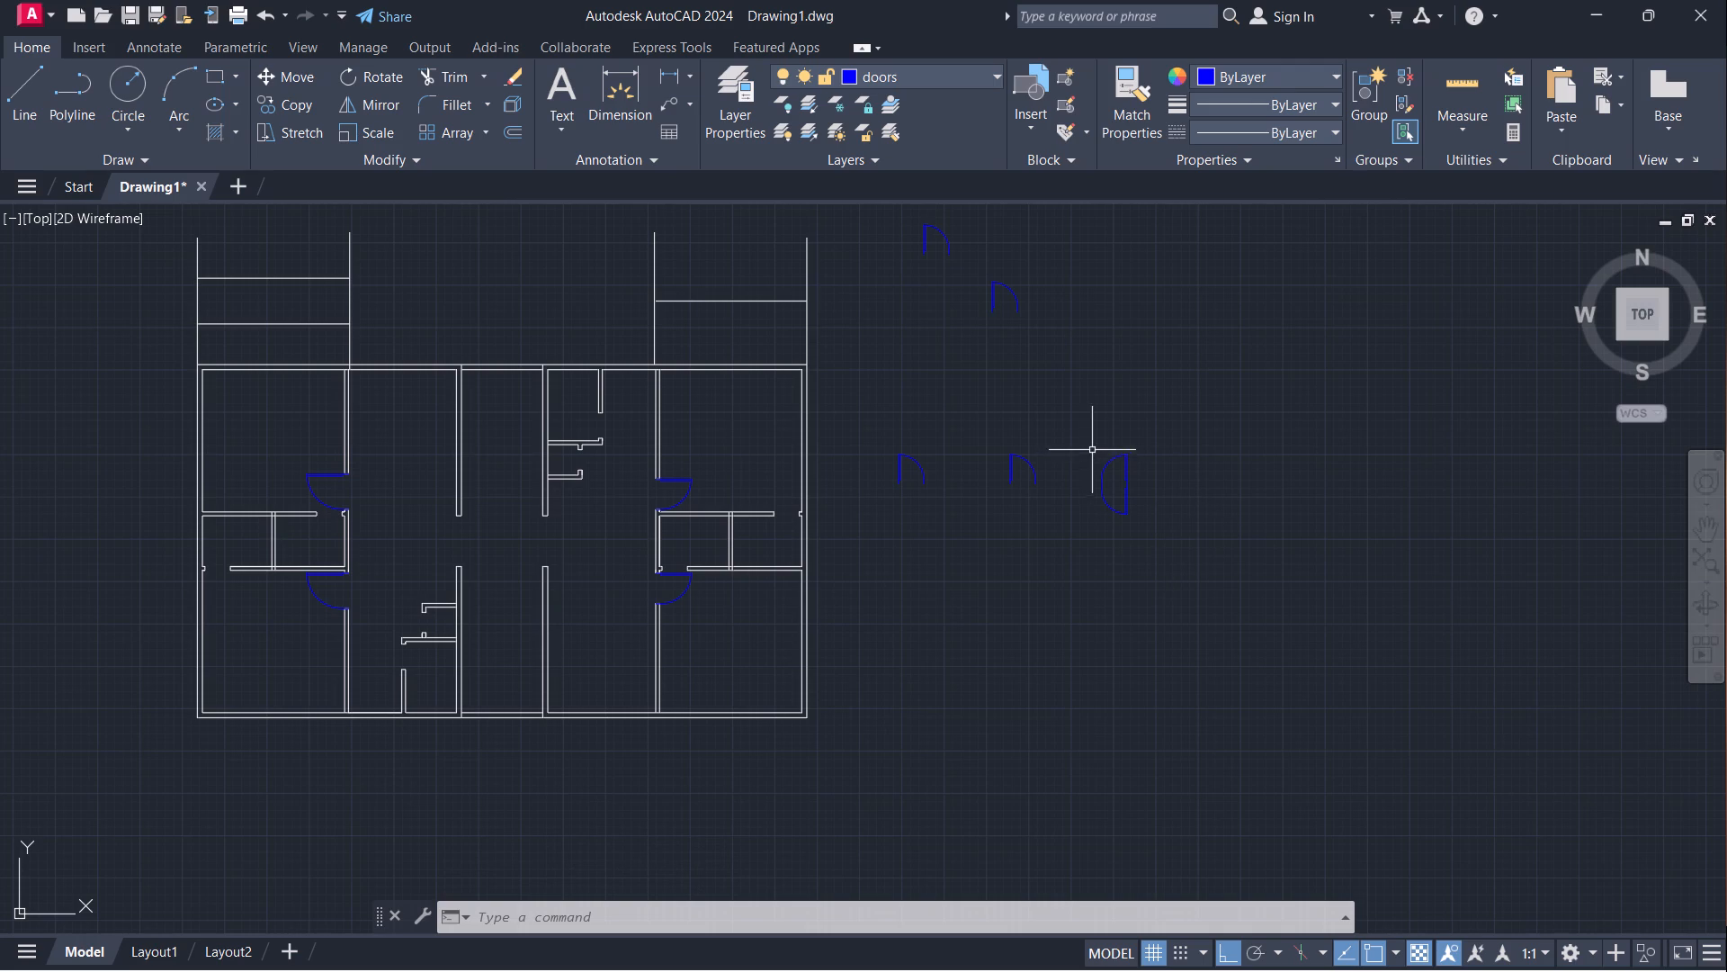
Erase the upper door of the mirrored pair beside the plan.
{"action": "left_click", "coordinate": [1125, 457]}
{"action": "key", "text": "e"}
{"action": "key", "text": "Return"}
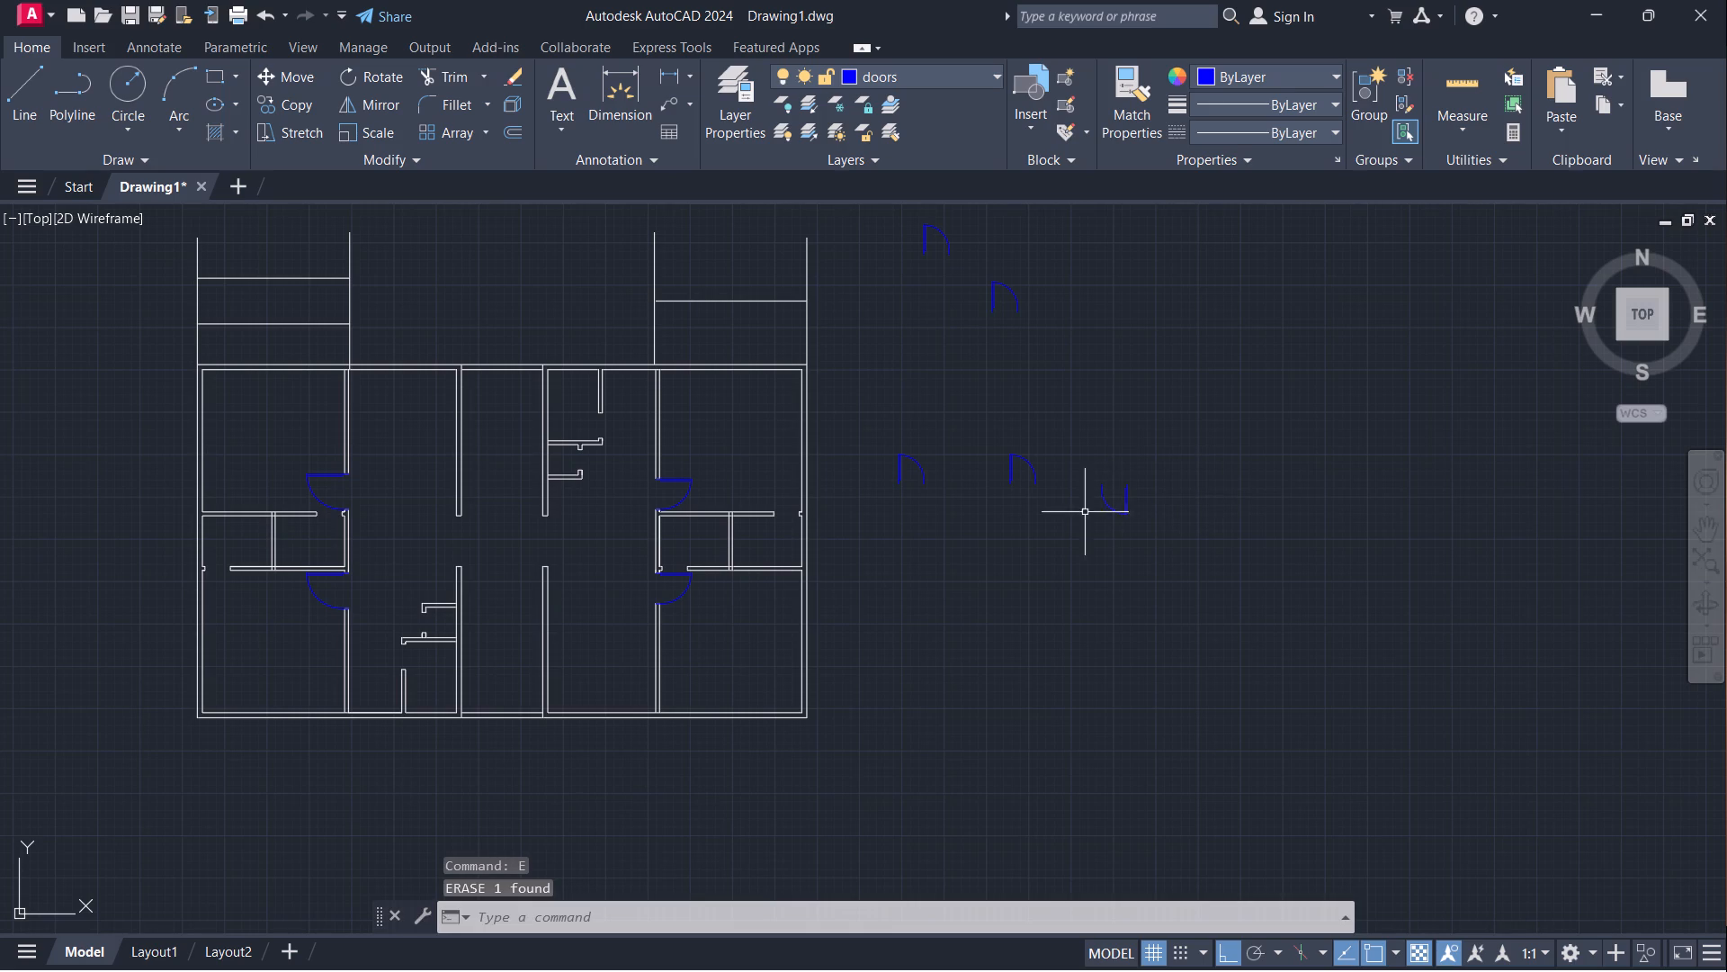
With ortho off, copy the downward-facing spare door by its hinge corner to the upper-wall opening of the left unit's small middle rooms.
{"action": "scroll", "coordinate": [1118, 491], "scroll_direction": "up", "scroll_amount": 2}
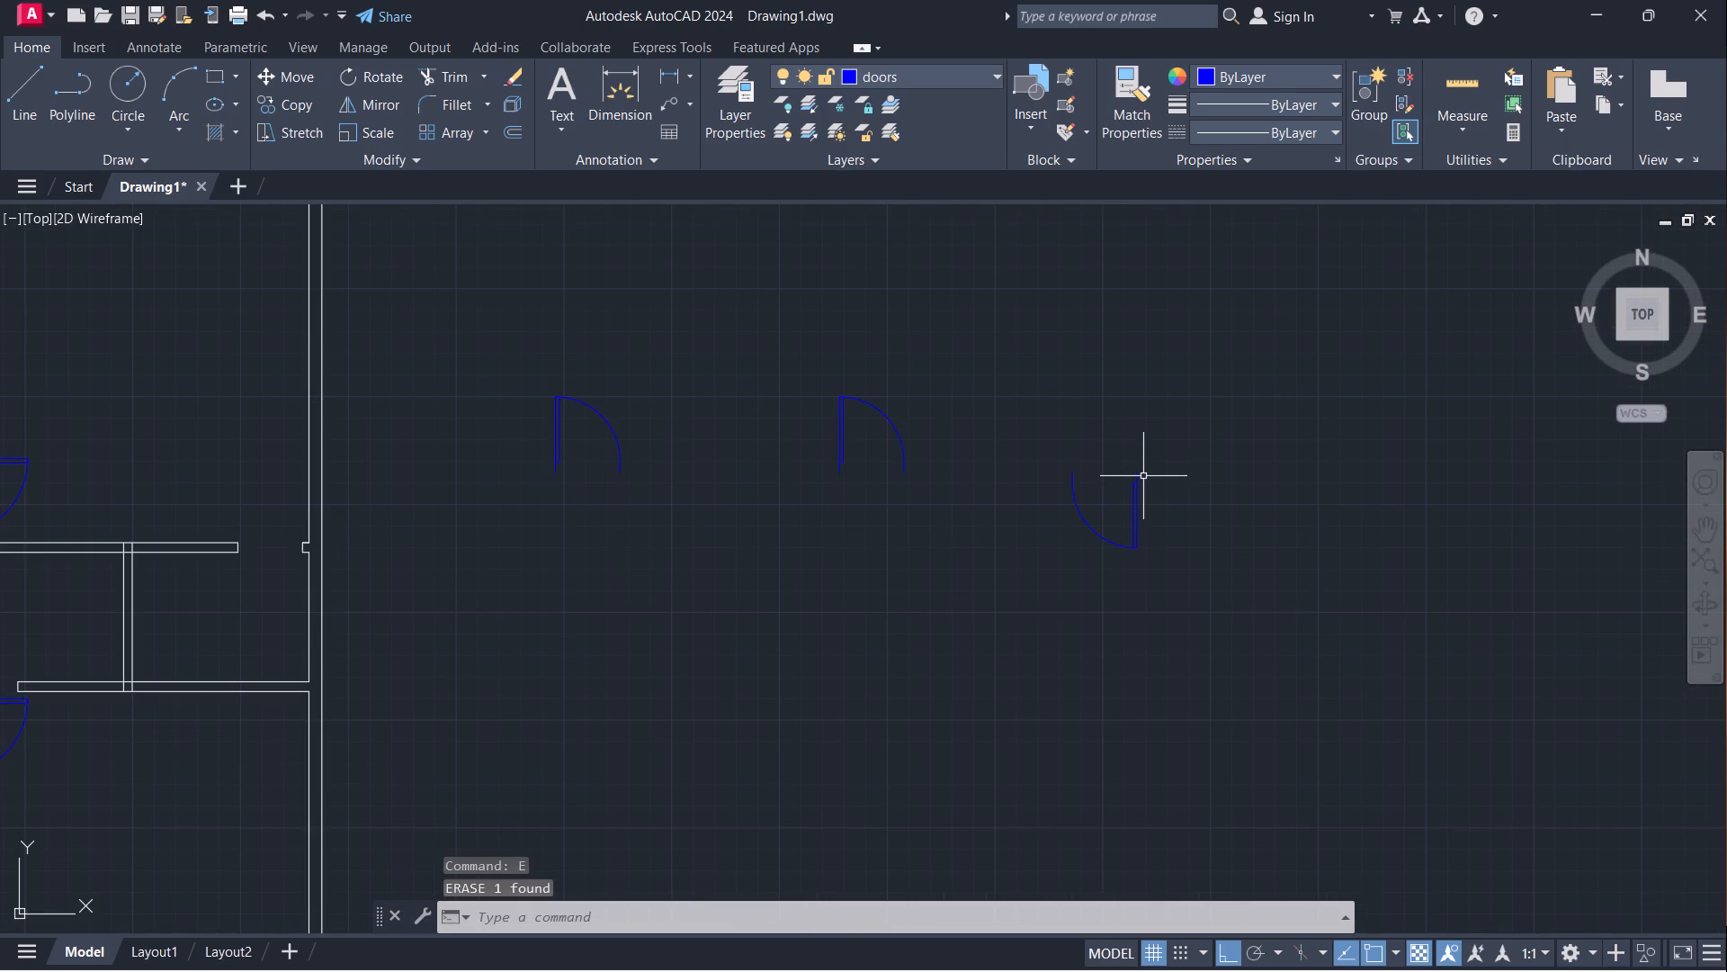
{"action": "left_click", "coordinate": [1134, 488]}
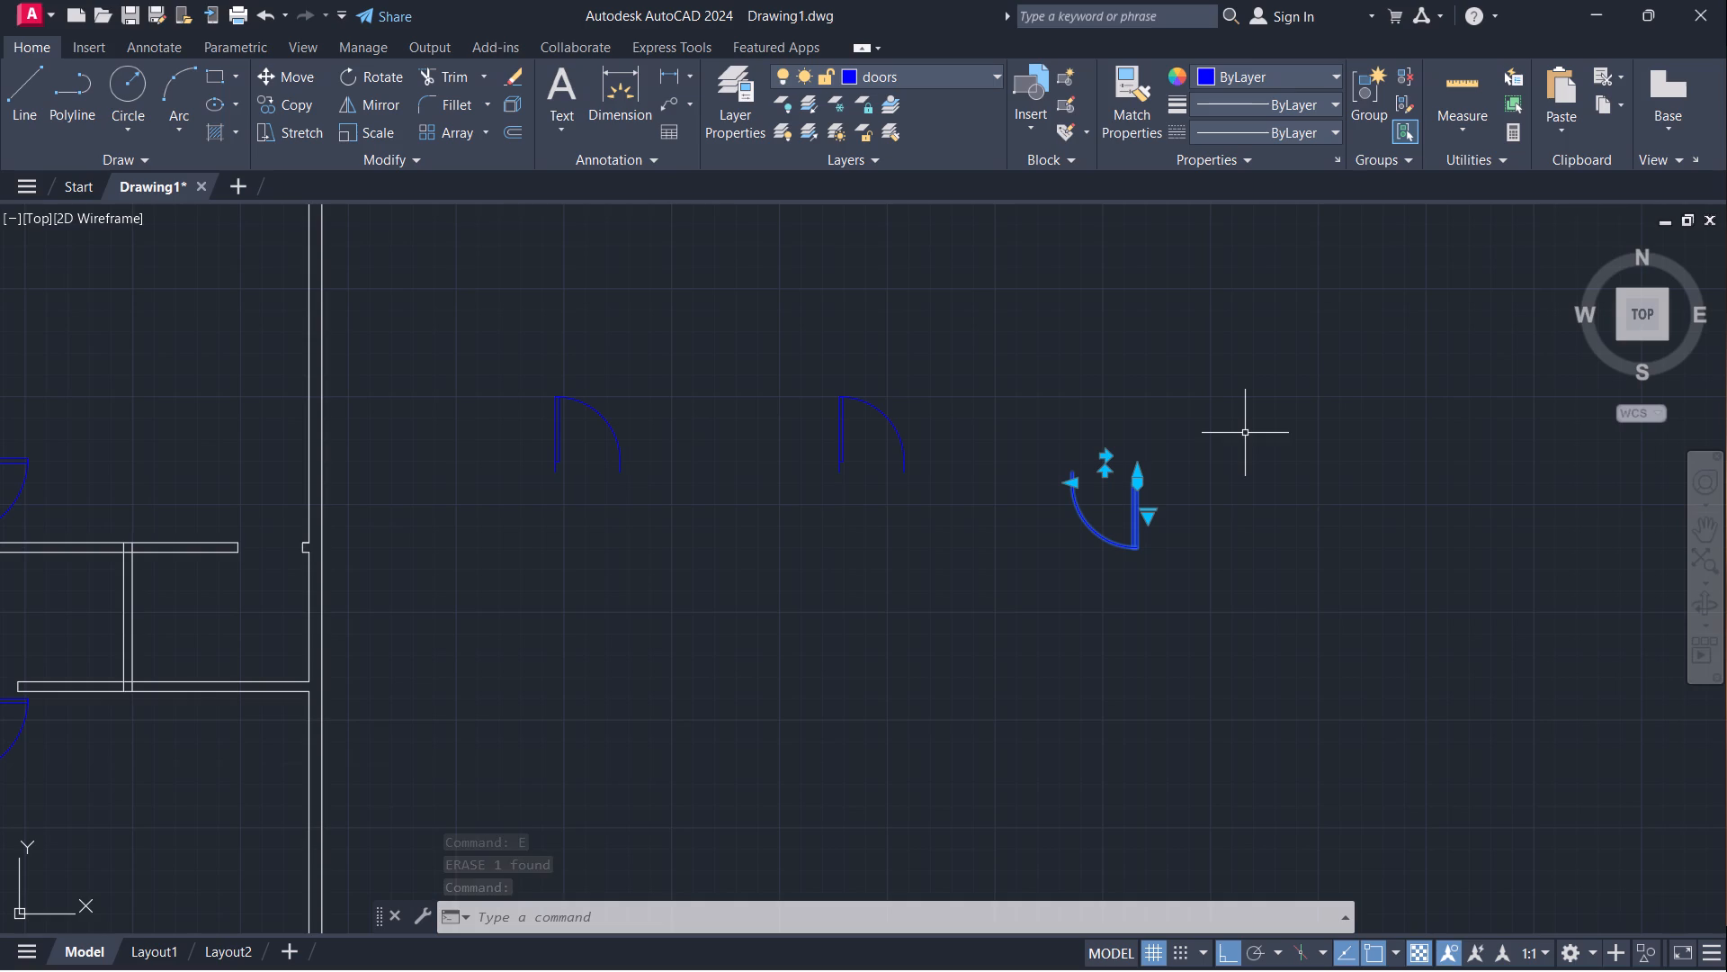
{"action": "type", "text": "co"}
{"action": "key", "text": "Return"}
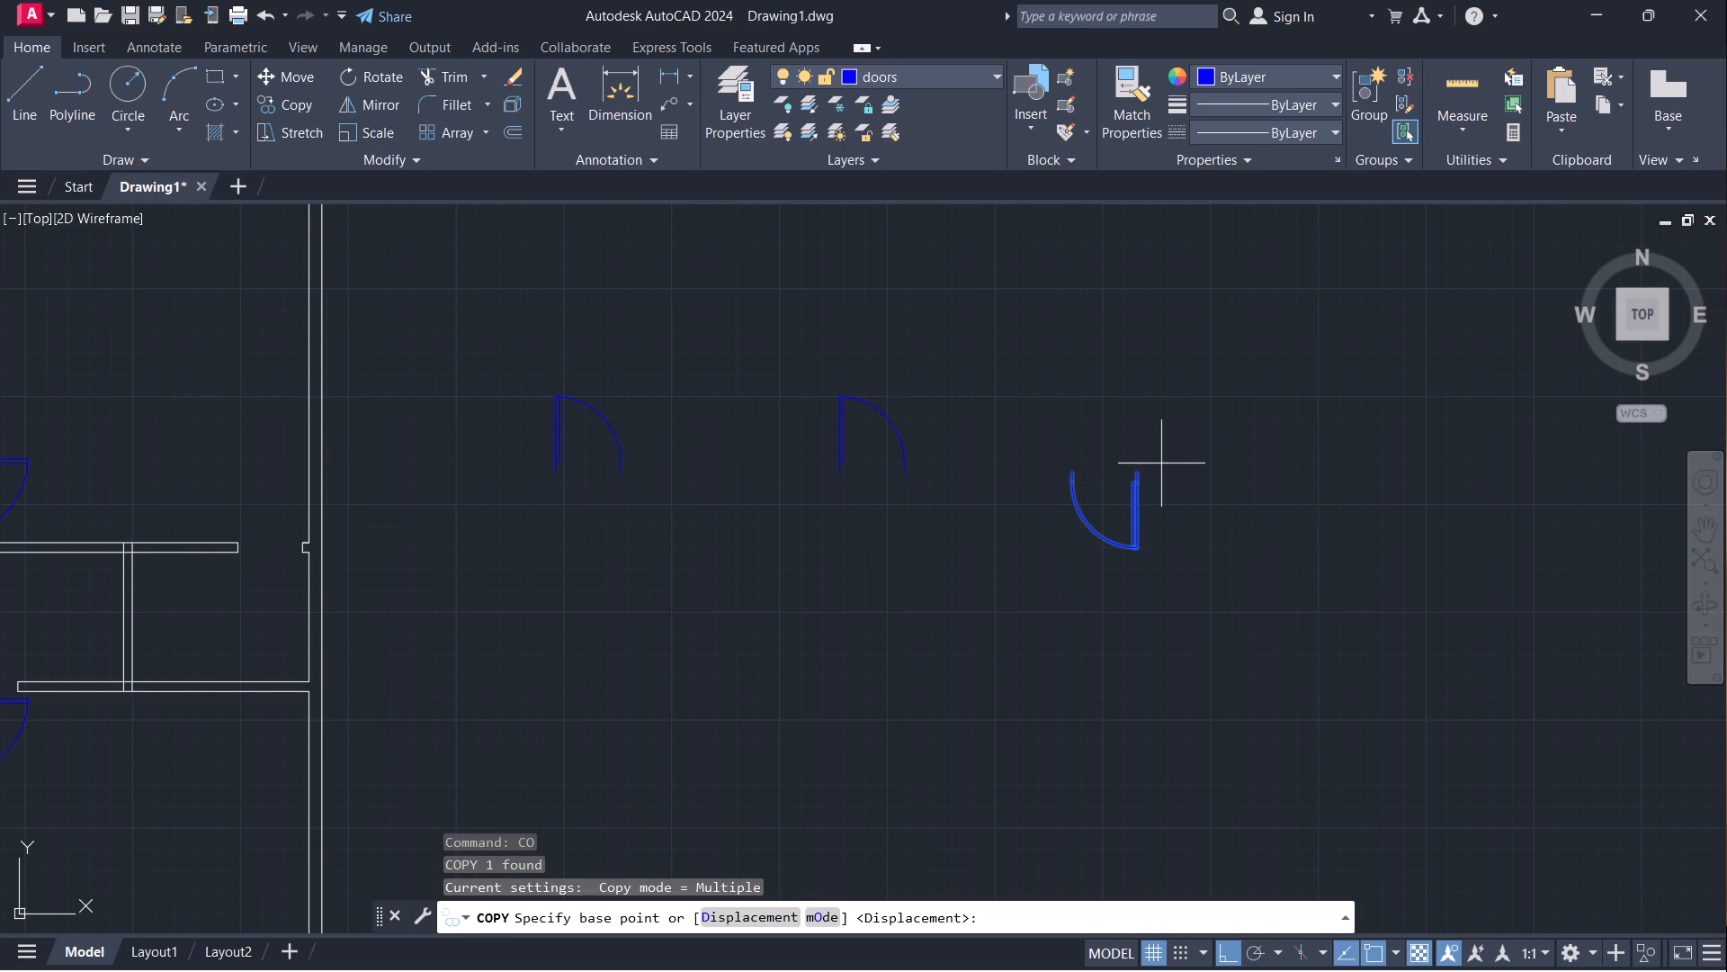
{"action": "left_click", "coordinate": [1143, 468]}
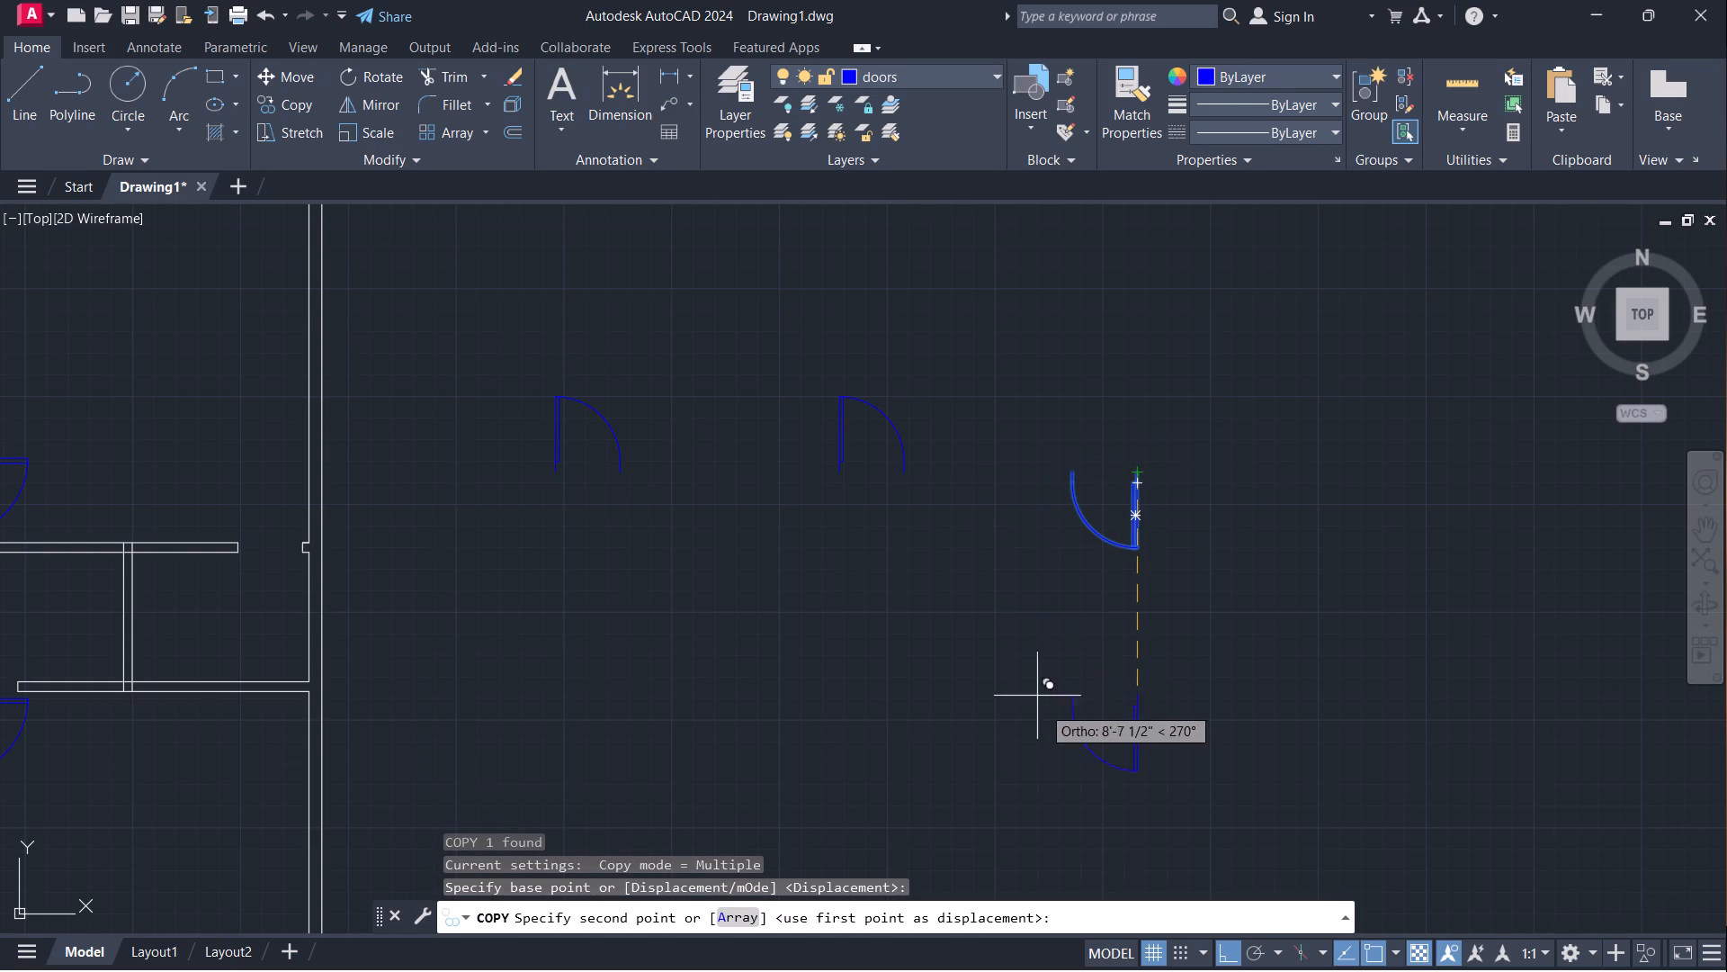
{"action": "key", "text": "F8"}
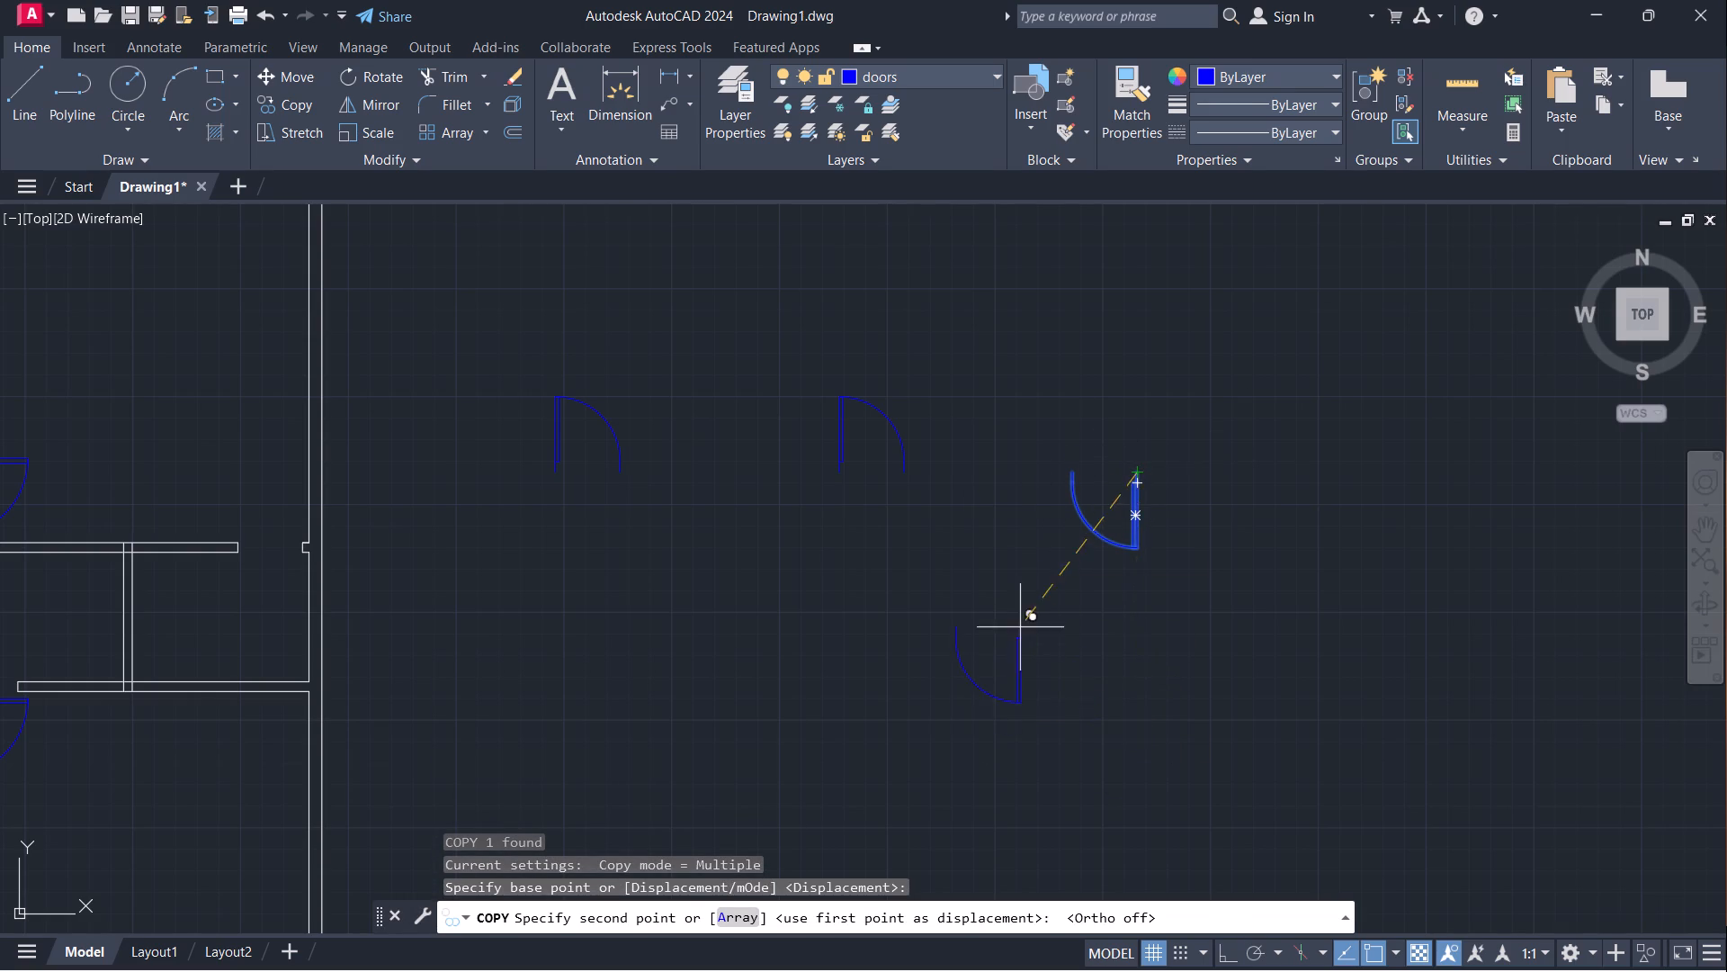
{"action": "scroll", "coordinate": [1022, 622], "scroll_direction": "down", "scroll_amount": 3}
{"action": "scroll", "coordinate": [482, 600], "scroll_direction": "up", "scroll_amount": 2}
{"action": "scroll", "coordinate": [564, 603], "scroll_direction": "up", "scroll_amount": 2}
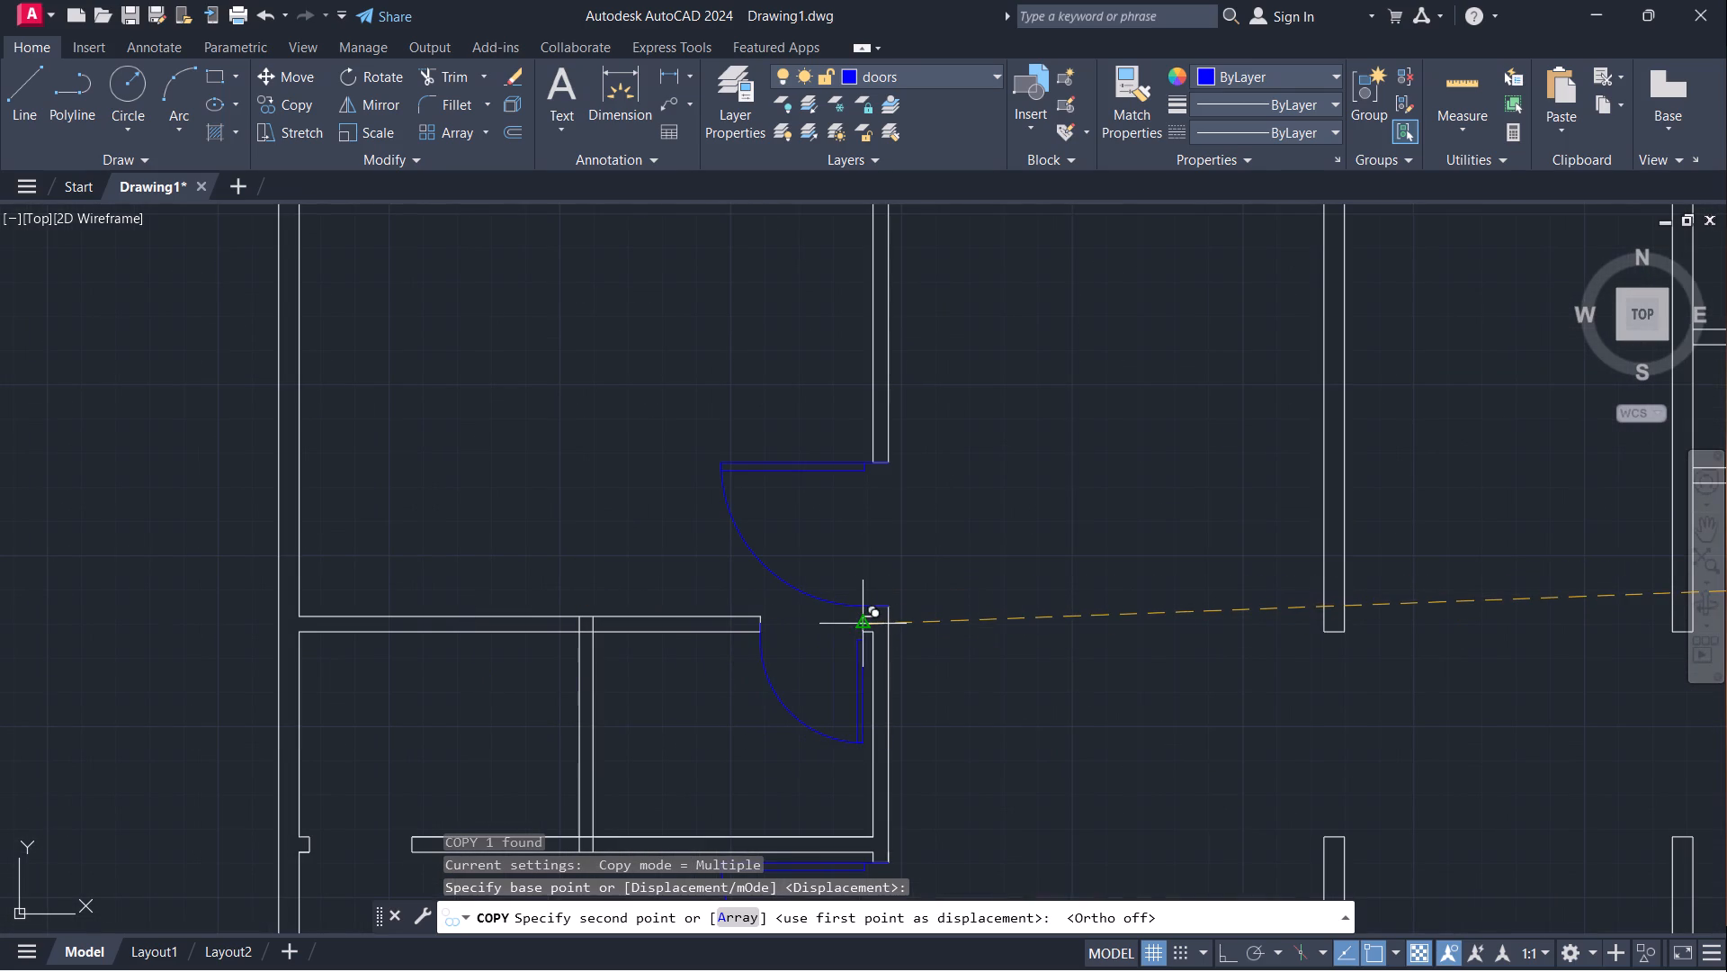
{"action": "scroll", "coordinate": [852, 617], "scroll_direction": "up", "scroll_amount": 3}
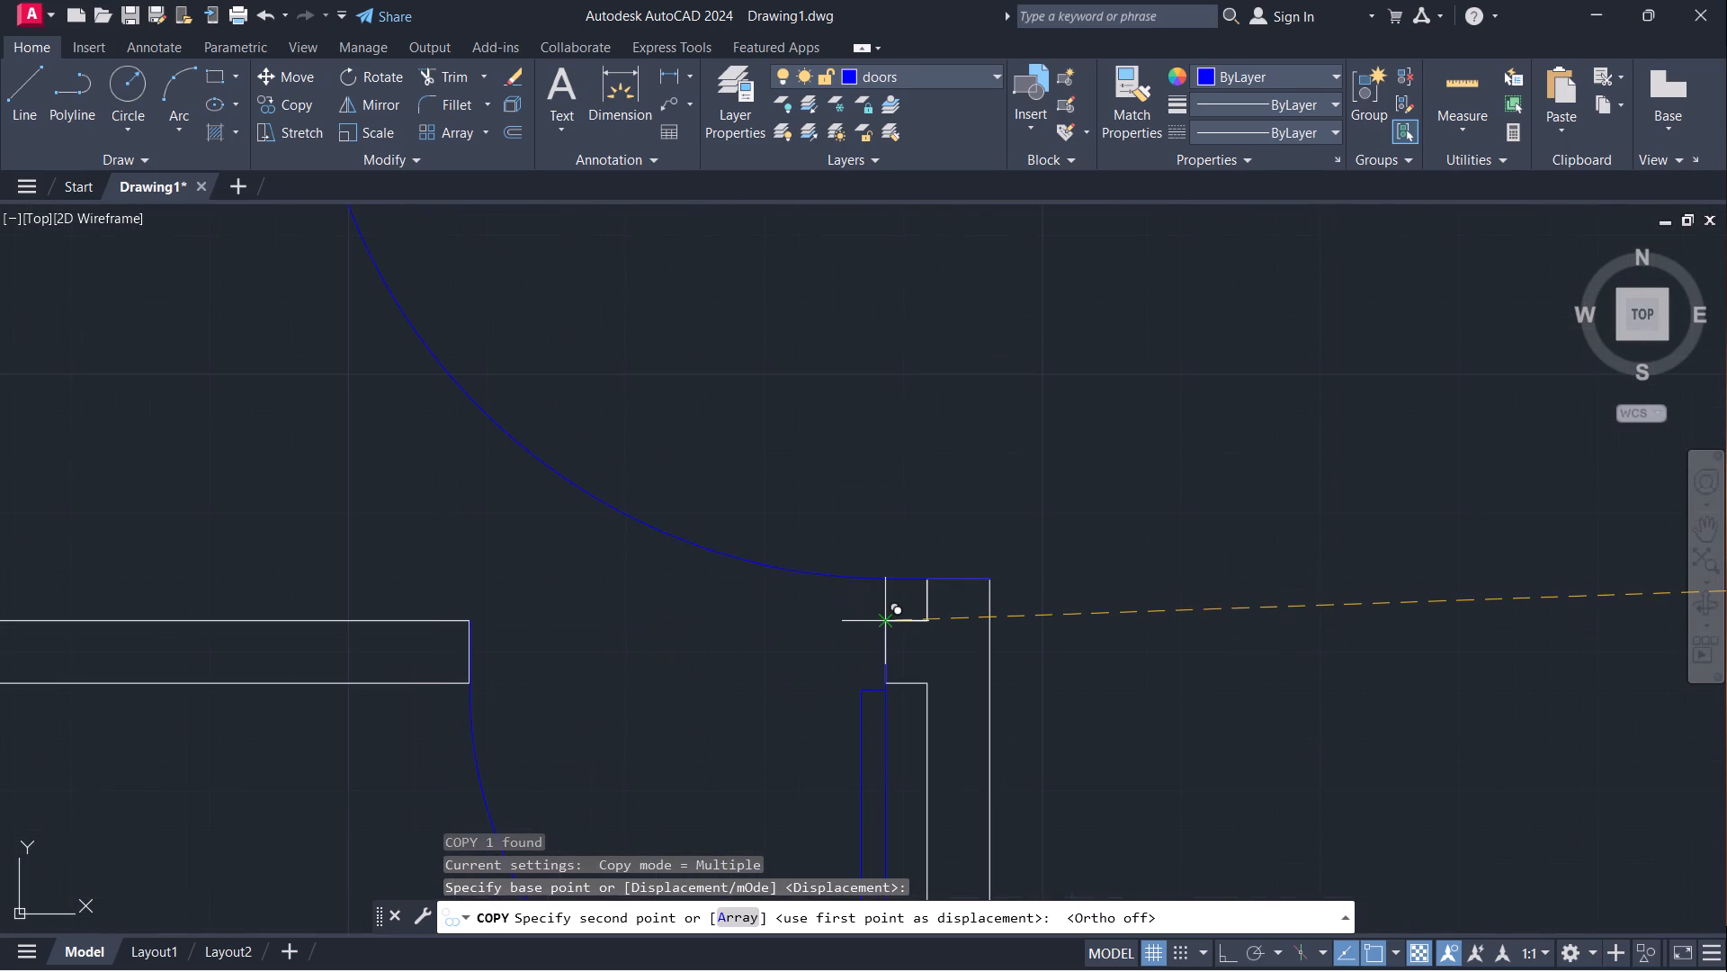
{"action": "left_click", "coordinate": [890, 625]}
{"action": "scroll", "coordinate": [787, 655], "scroll_direction": "down", "scroll_amount": 2}
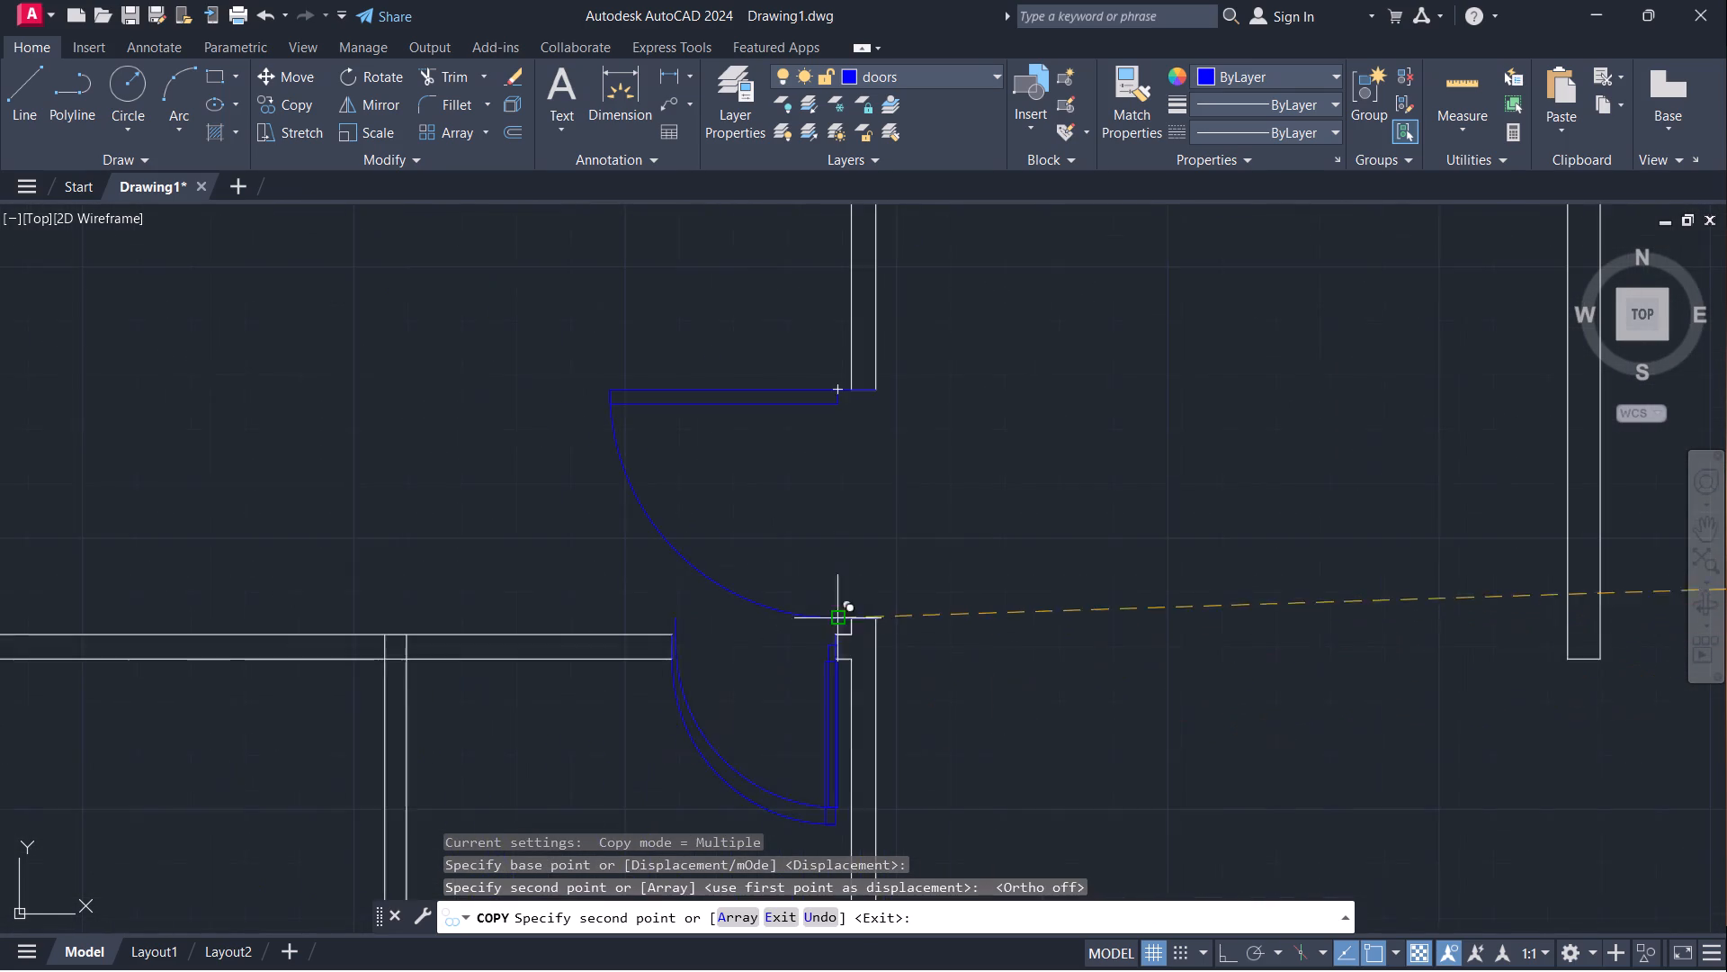
Place another copy at the outer-wall stub corner of the upper opening in the right unit's small middle rooms and finish copying.
{"action": "scroll", "coordinate": [863, 589], "scroll_direction": "down", "scroll_amount": 3}
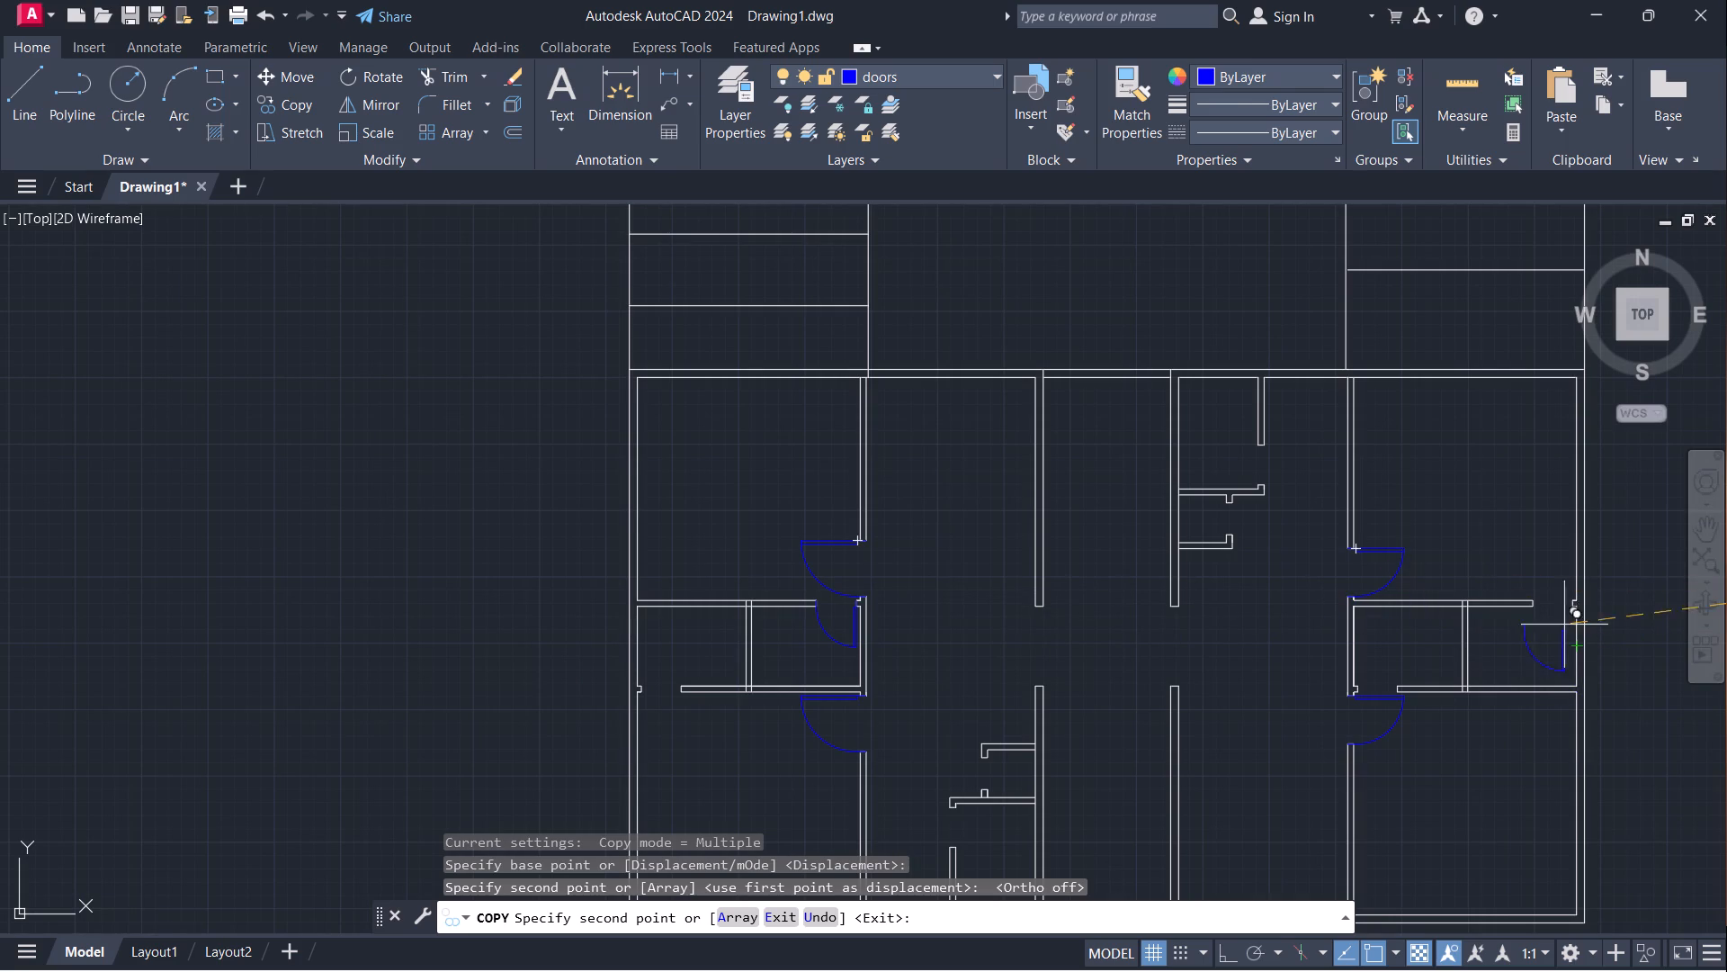
{"action": "scroll", "coordinate": [1562, 609], "scroll_direction": "up", "scroll_amount": 4}
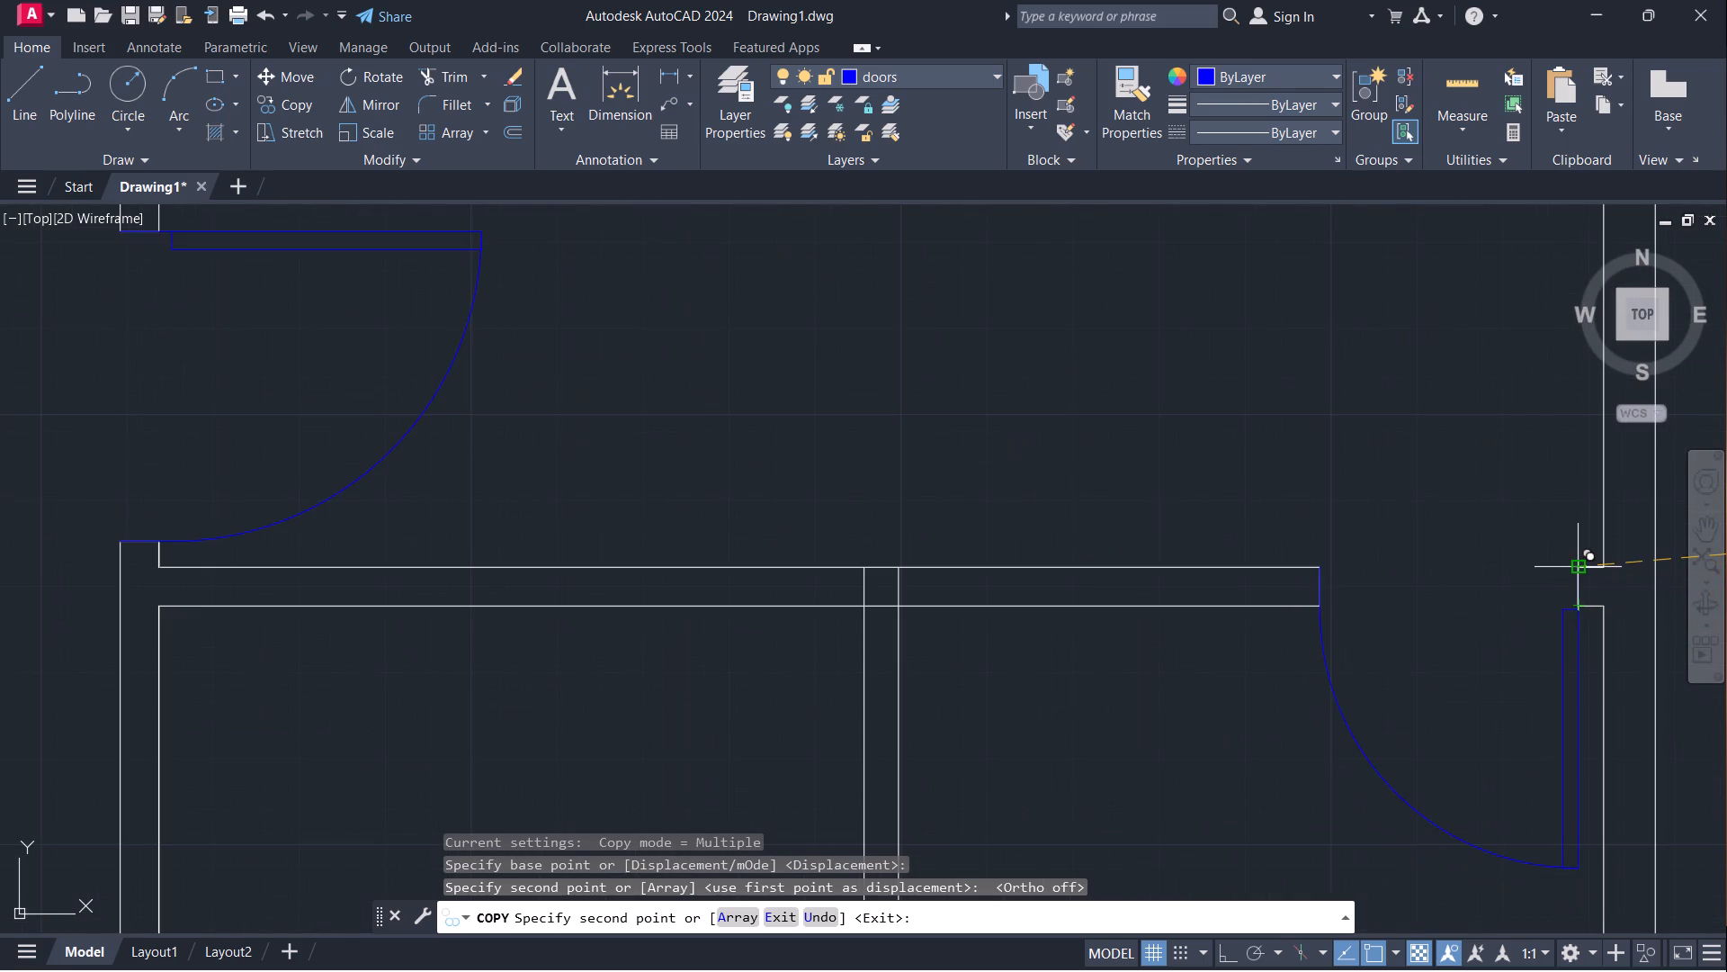
{"action": "left_click", "coordinate": [1578, 573]}
{"action": "scroll", "coordinate": [1287, 695], "scroll_direction": "down", "scroll_amount": 4}
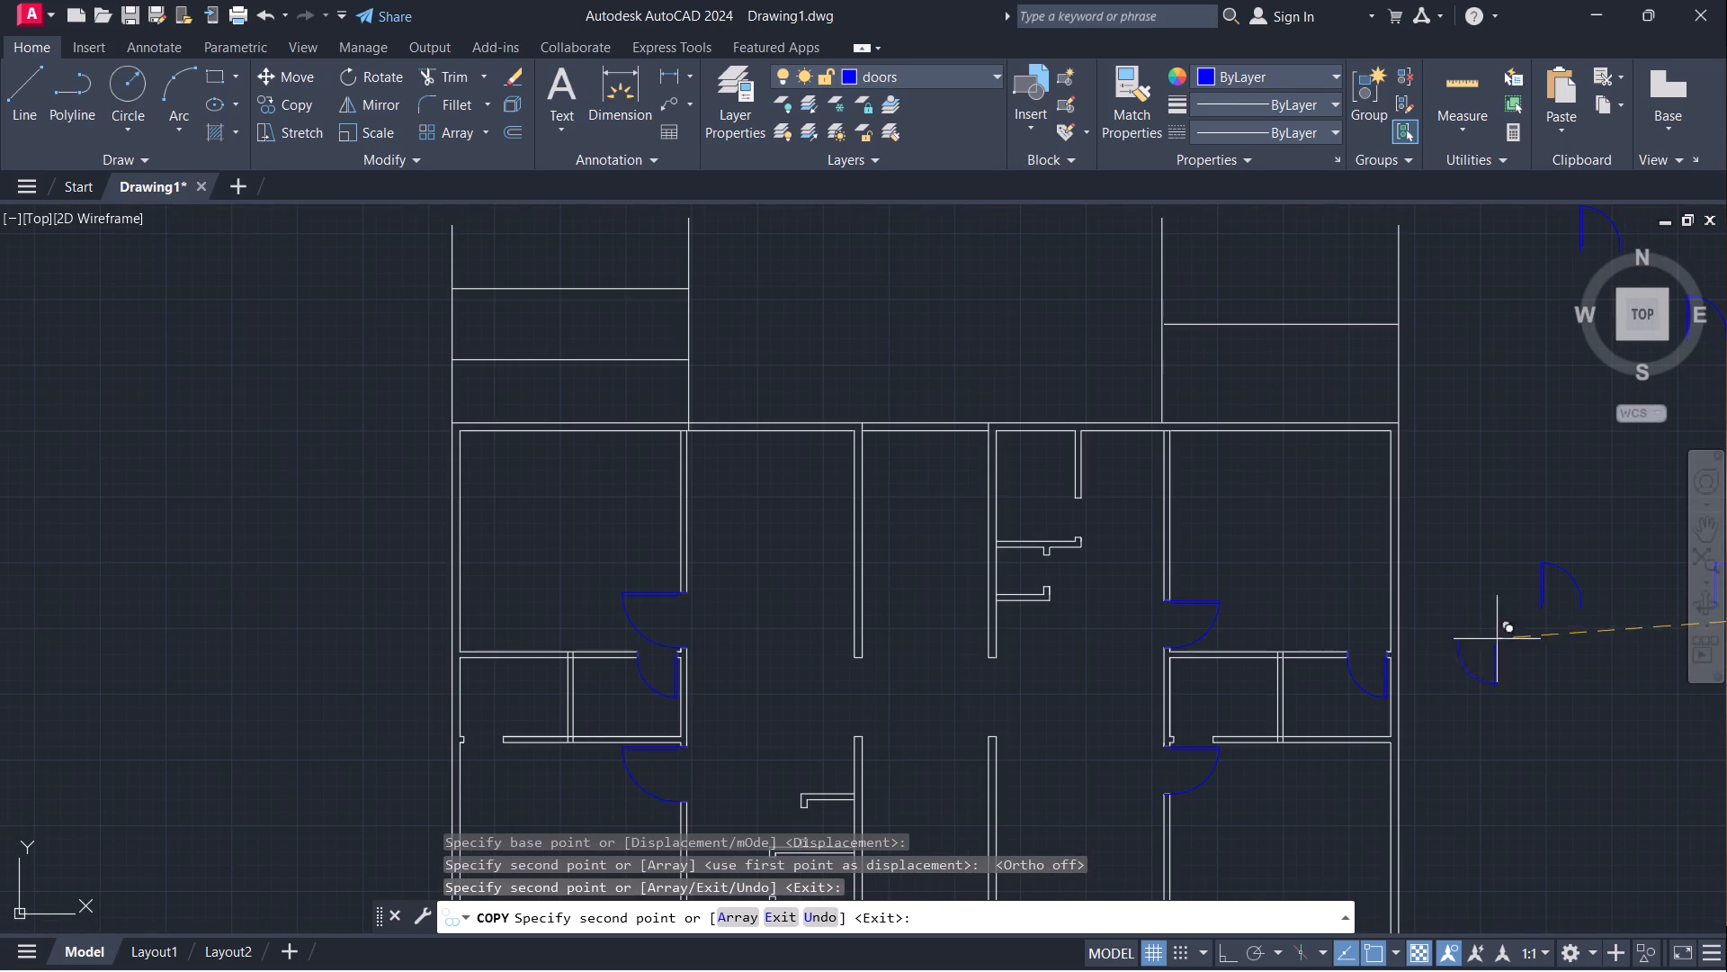
{"action": "middle_click", "coordinate": [1603, 708]}
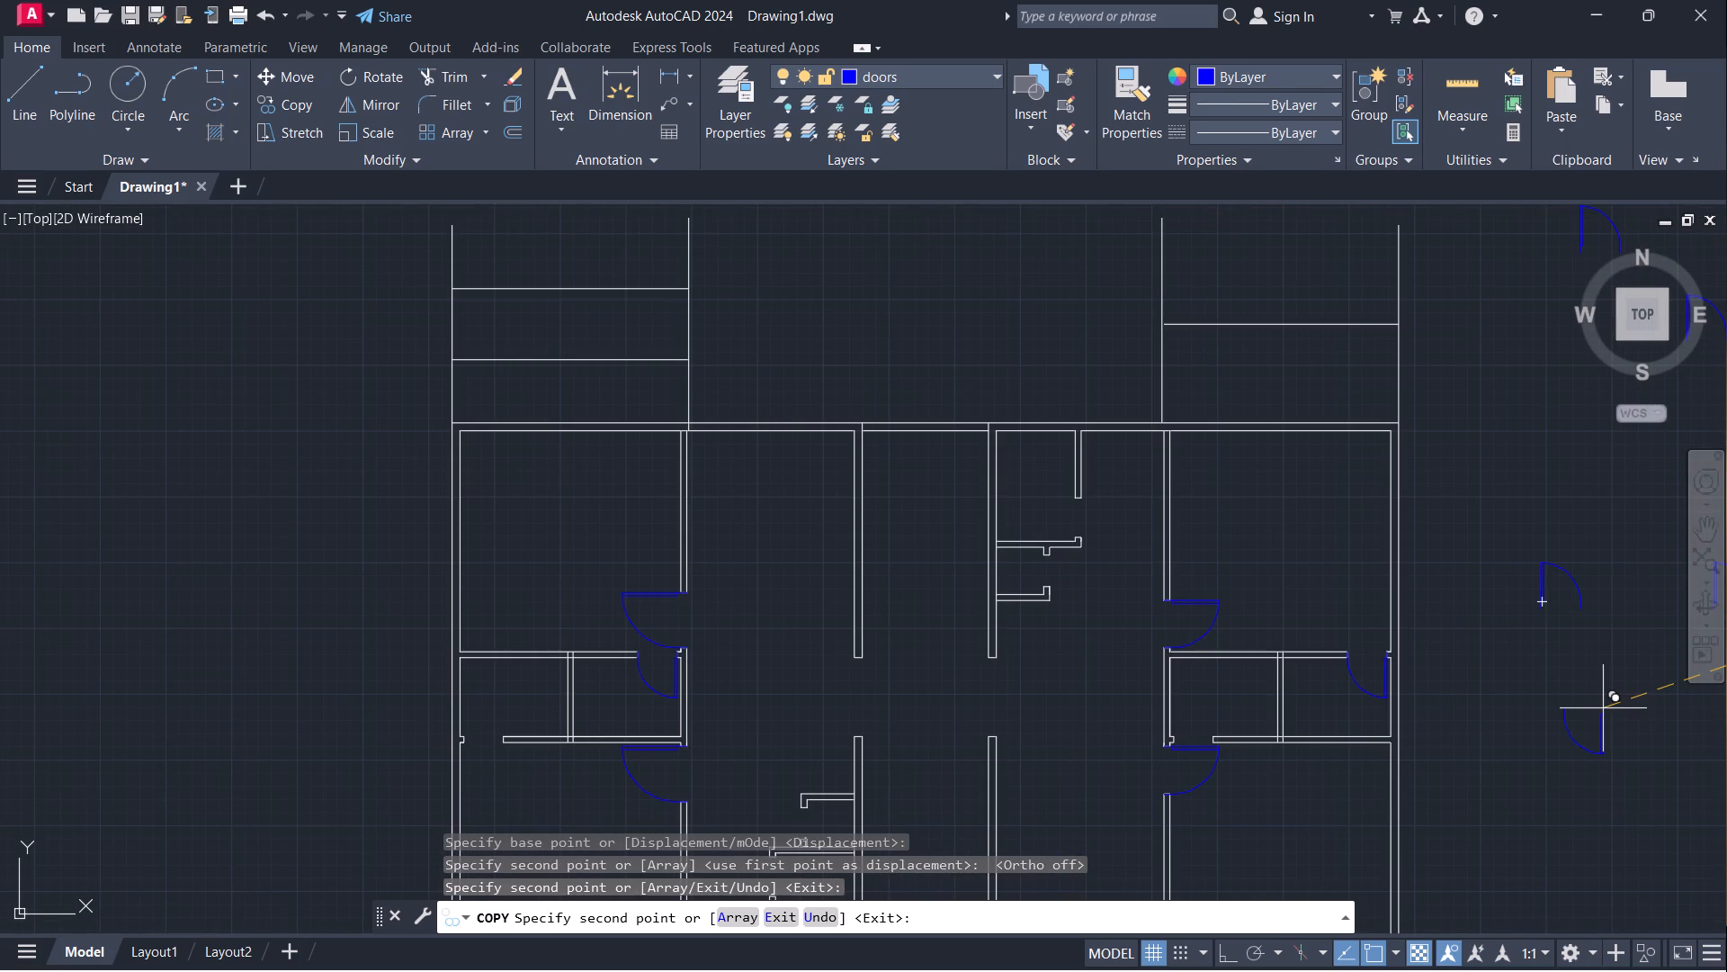
{"action": "key", "text": "Escape"}
Copy the upright spare door nearest the plan by its hinge corner to the lower-wall opening of the right unit's small middle rooms.
{"action": "left_click", "coordinate": [1544, 601]}
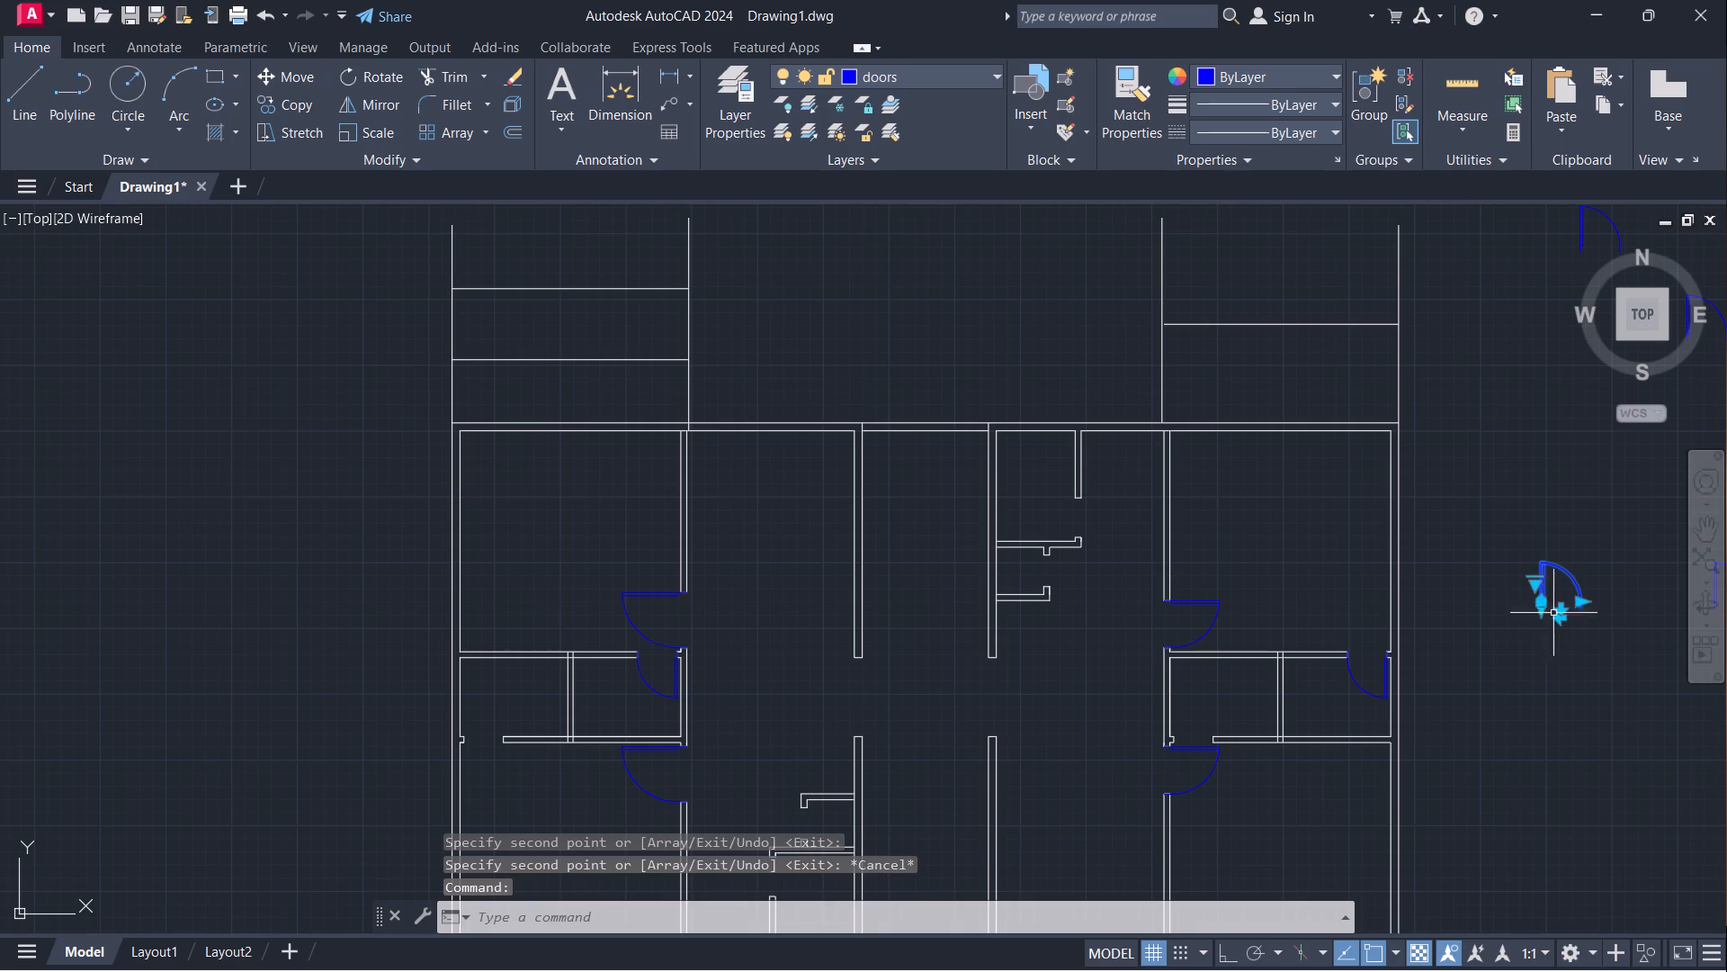
{"action": "type", "text": "co"}
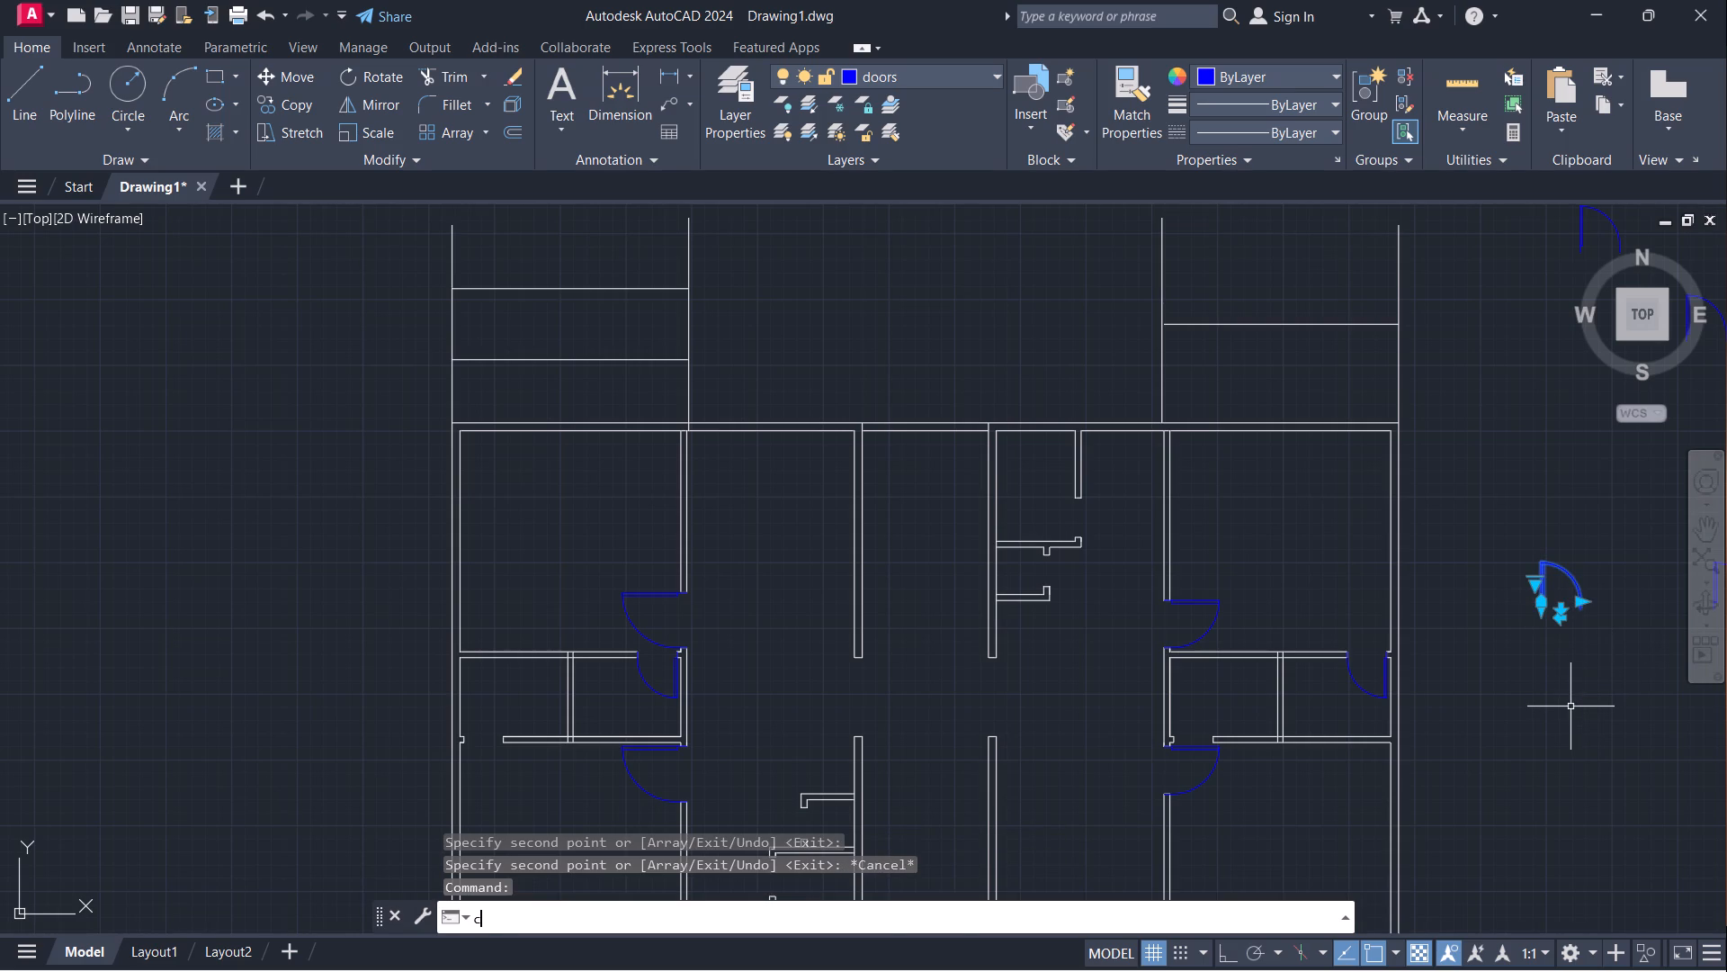
{"action": "key", "text": "Return"}
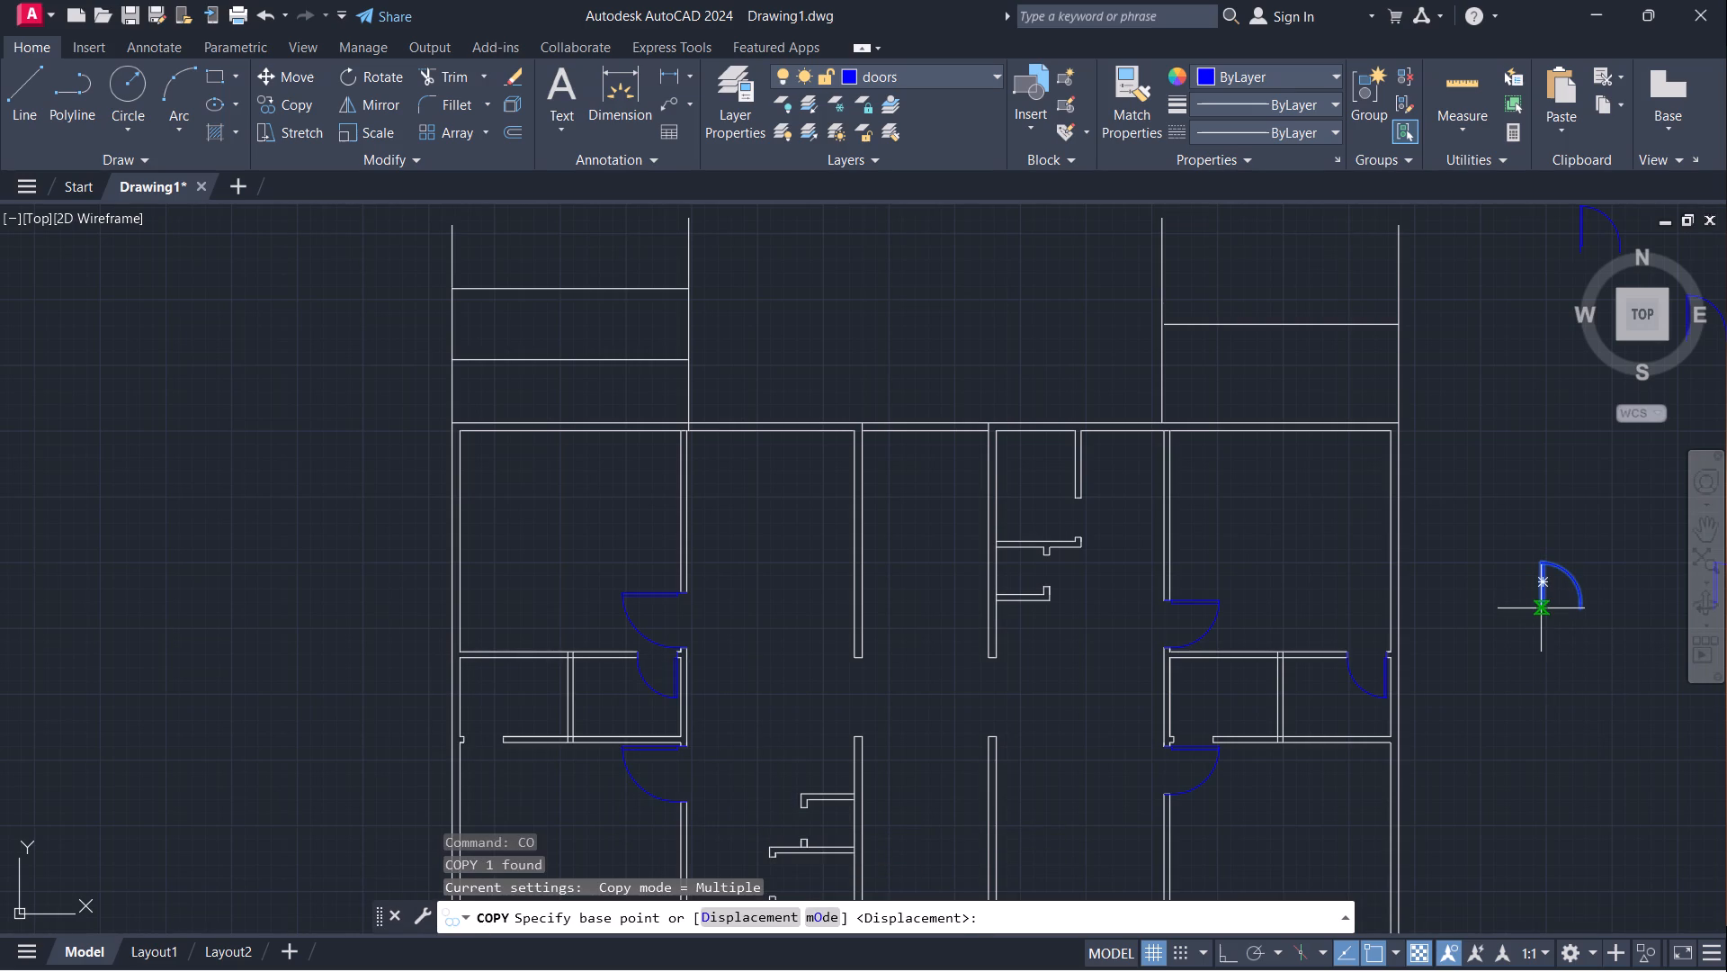
{"action": "scroll", "coordinate": [1566, 546], "scroll_direction": "up", "scroll_amount": 1}
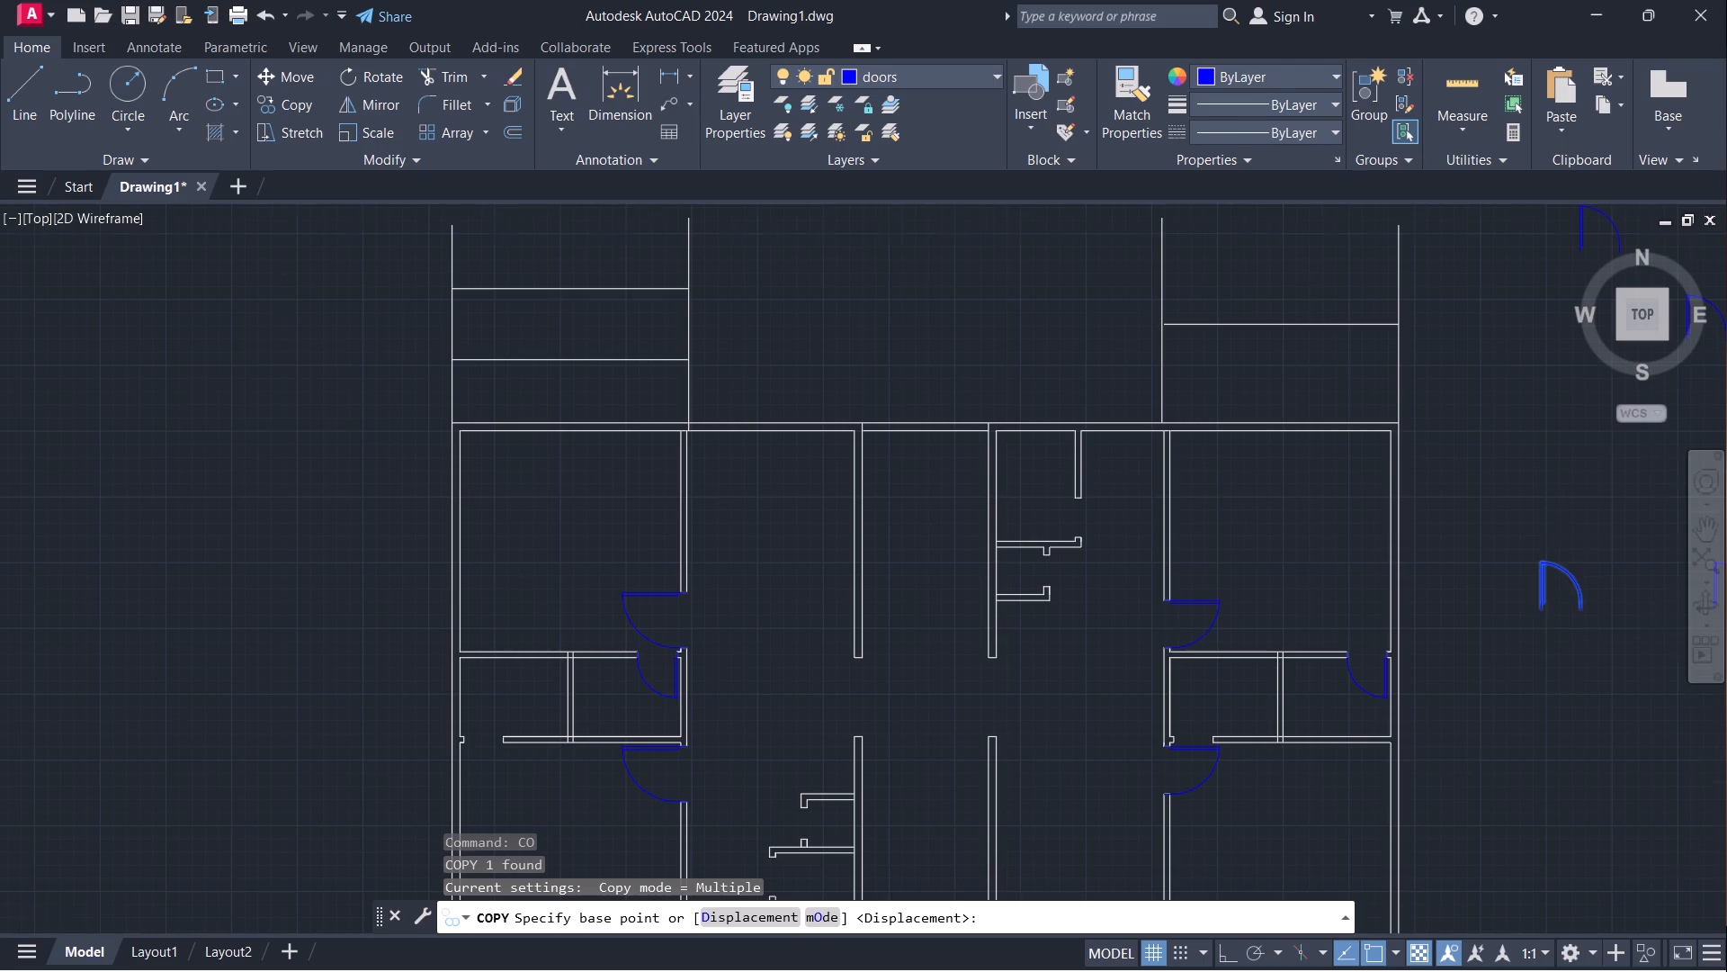
{"action": "scroll", "coordinate": [1566, 546], "scroll_direction": "up", "scroll_amount": 1}
{"action": "left_click", "coordinate": [1499, 702]}
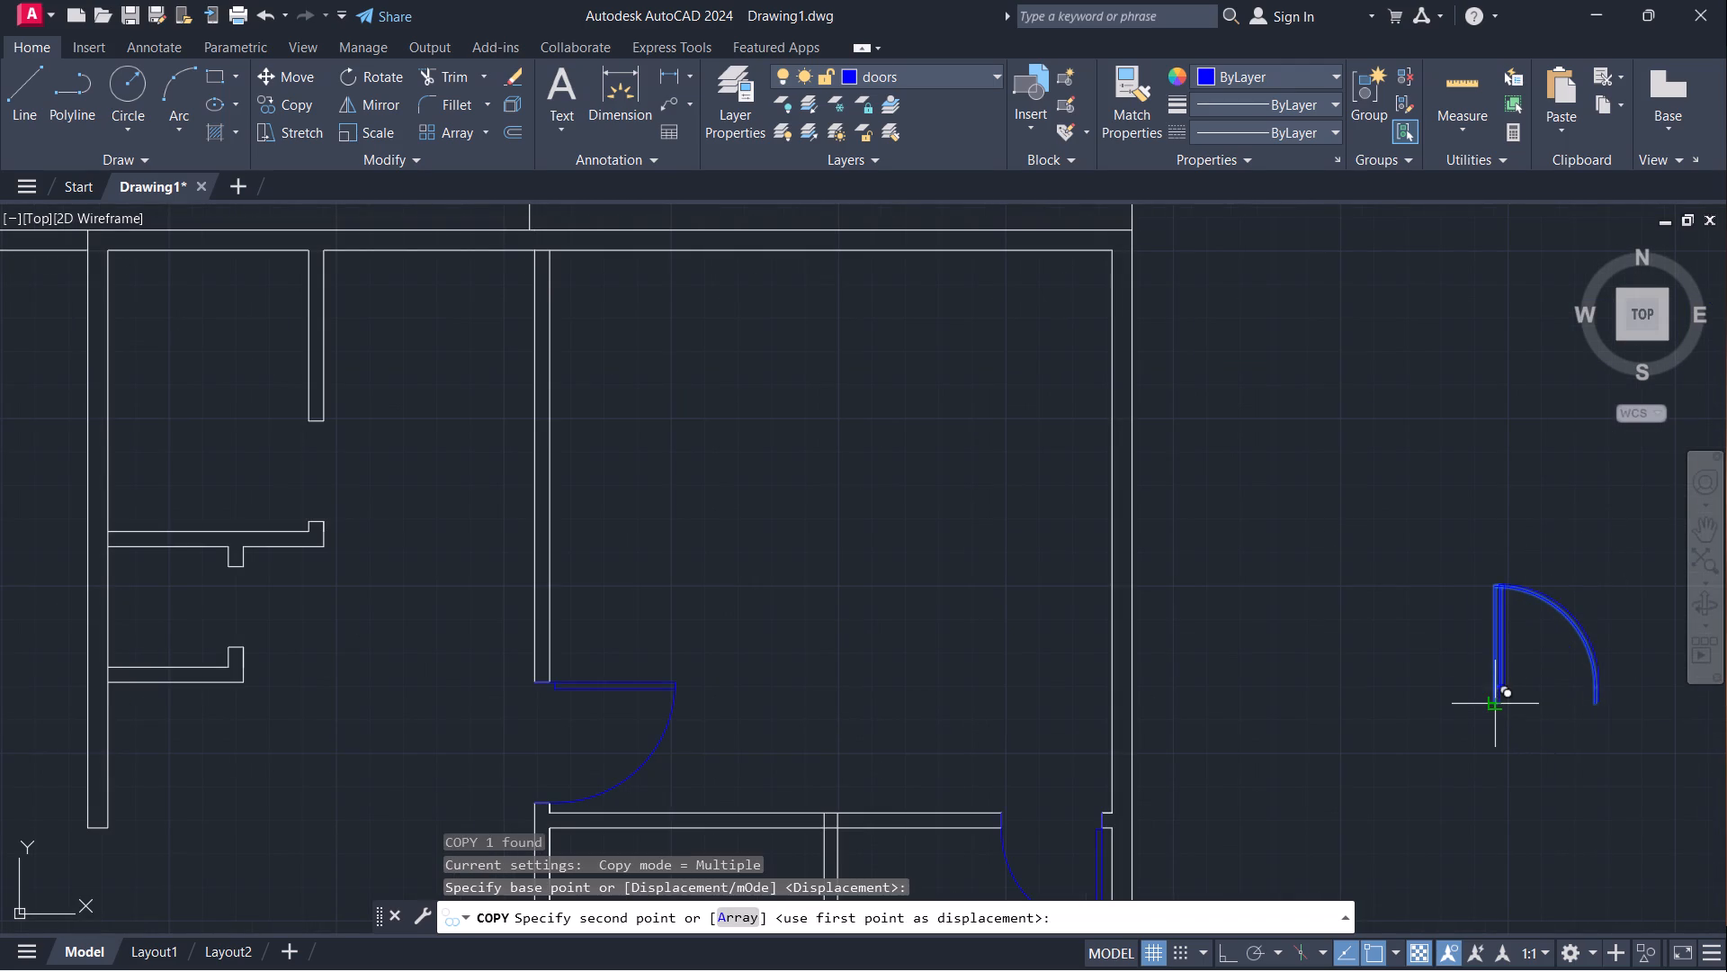
{"action": "scroll", "coordinate": [1240, 707], "scroll_direction": "down", "scroll_amount": 3}
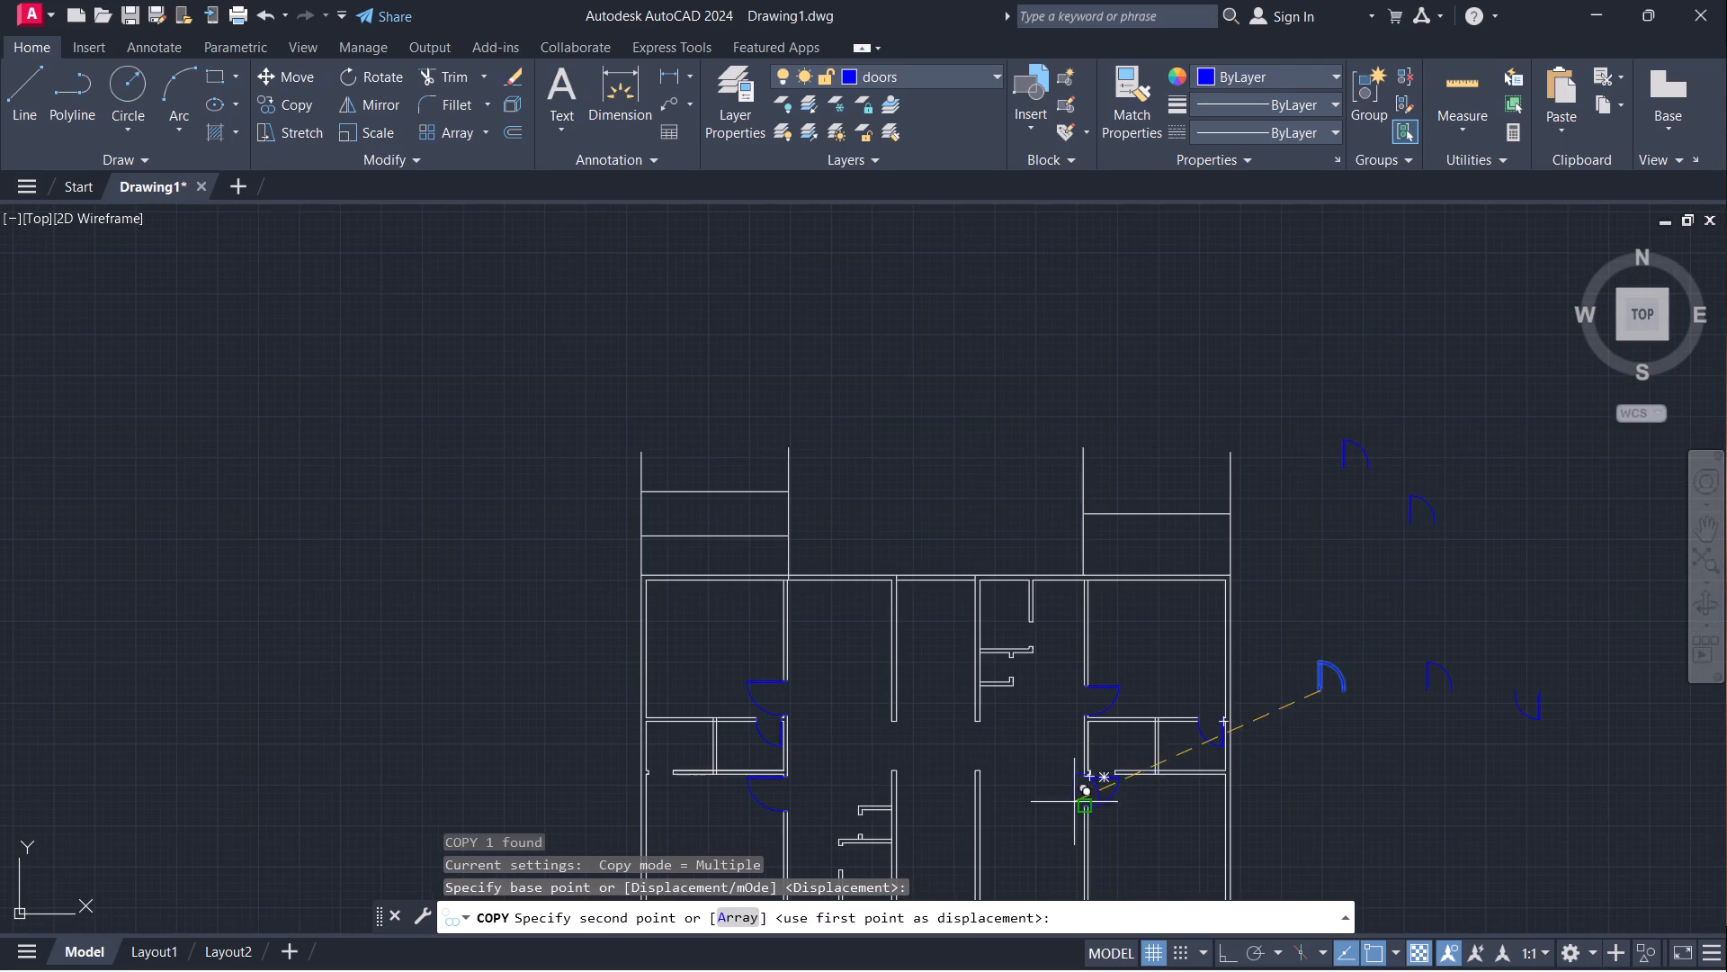
{"action": "scroll", "coordinate": [1074, 802], "scroll_direction": "up", "scroll_amount": 2}
{"action": "scroll", "coordinate": [1132, 757], "scroll_direction": "up", "scroll_amount": 3}
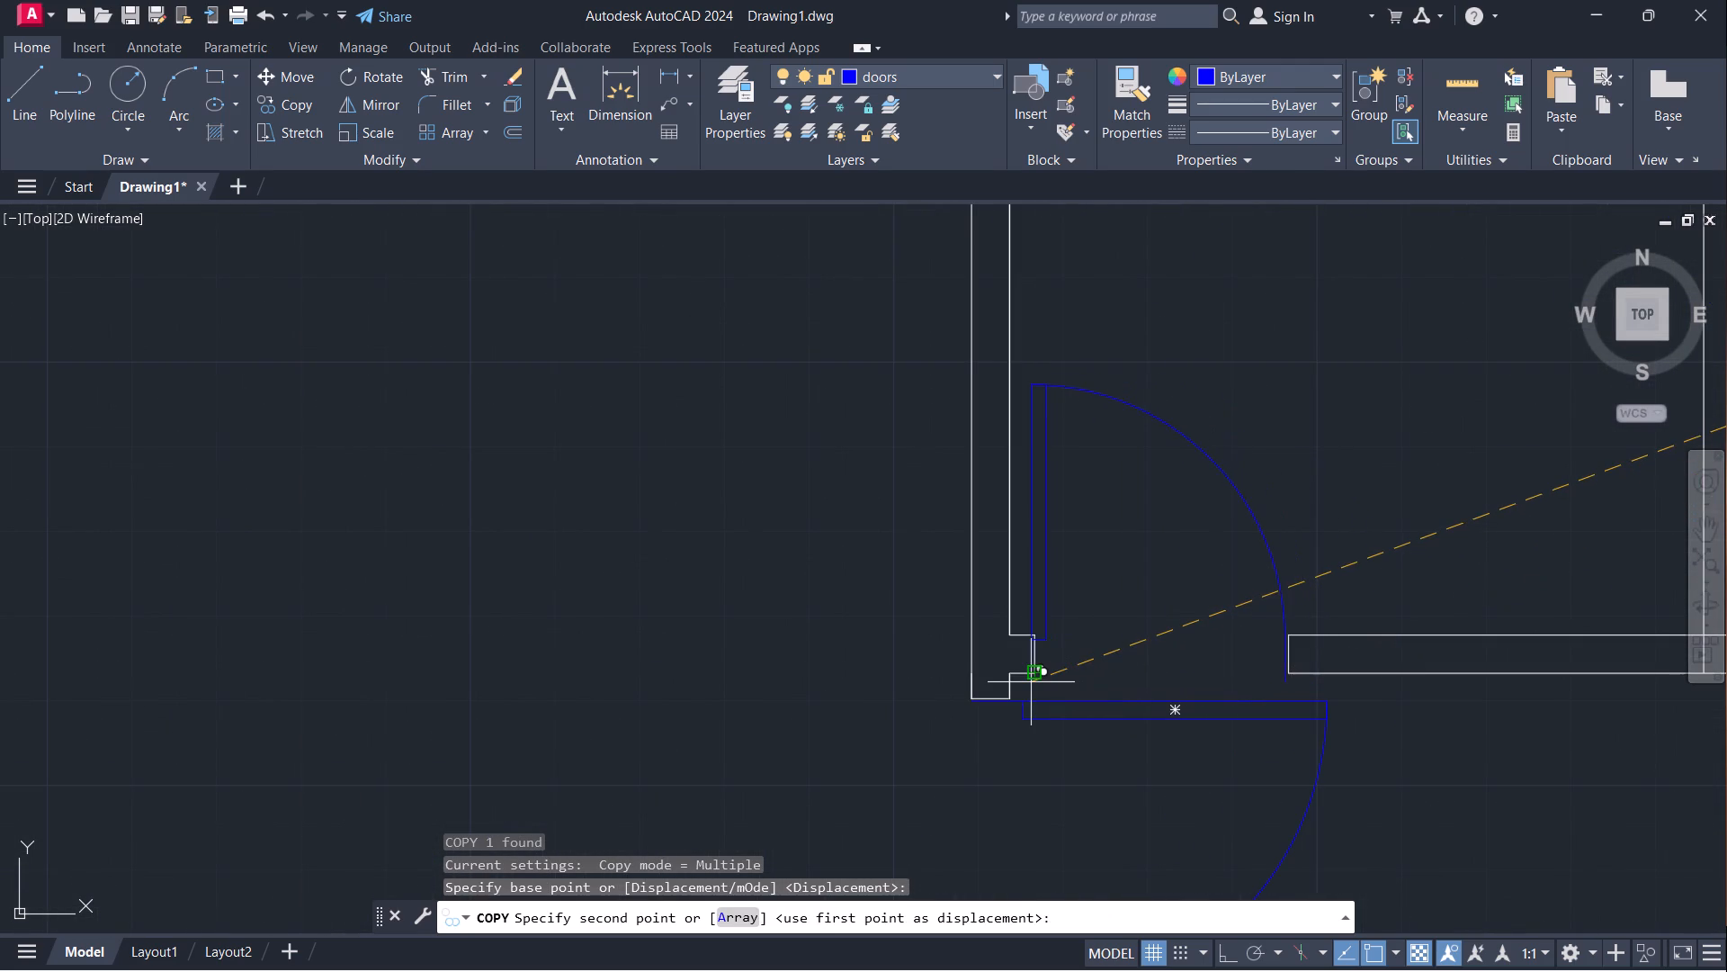
{"action": "left_click", "coordinate": [1030, 676]}
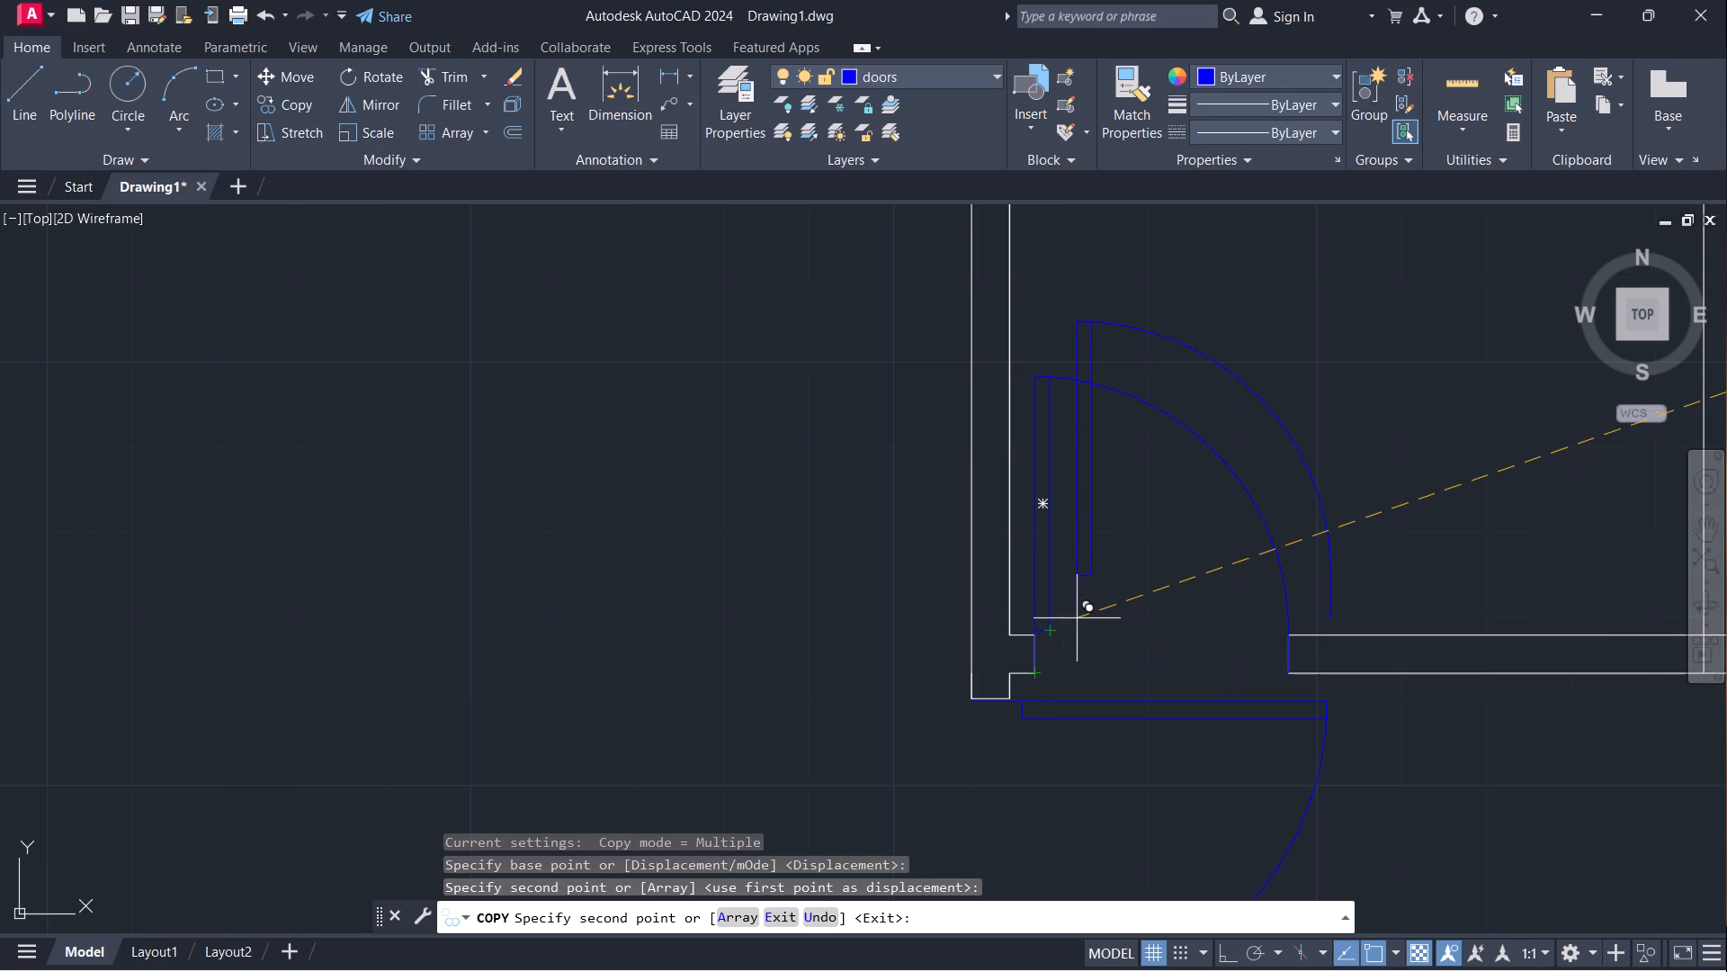
Place another copy at the outer-wall stub corner of the lower opening in the left unit's small middle rooms and finish copying.
{"action": "scroll", "coordinate": [1031, 625], "scroll_direction": "down", "scroll_amount": 1}
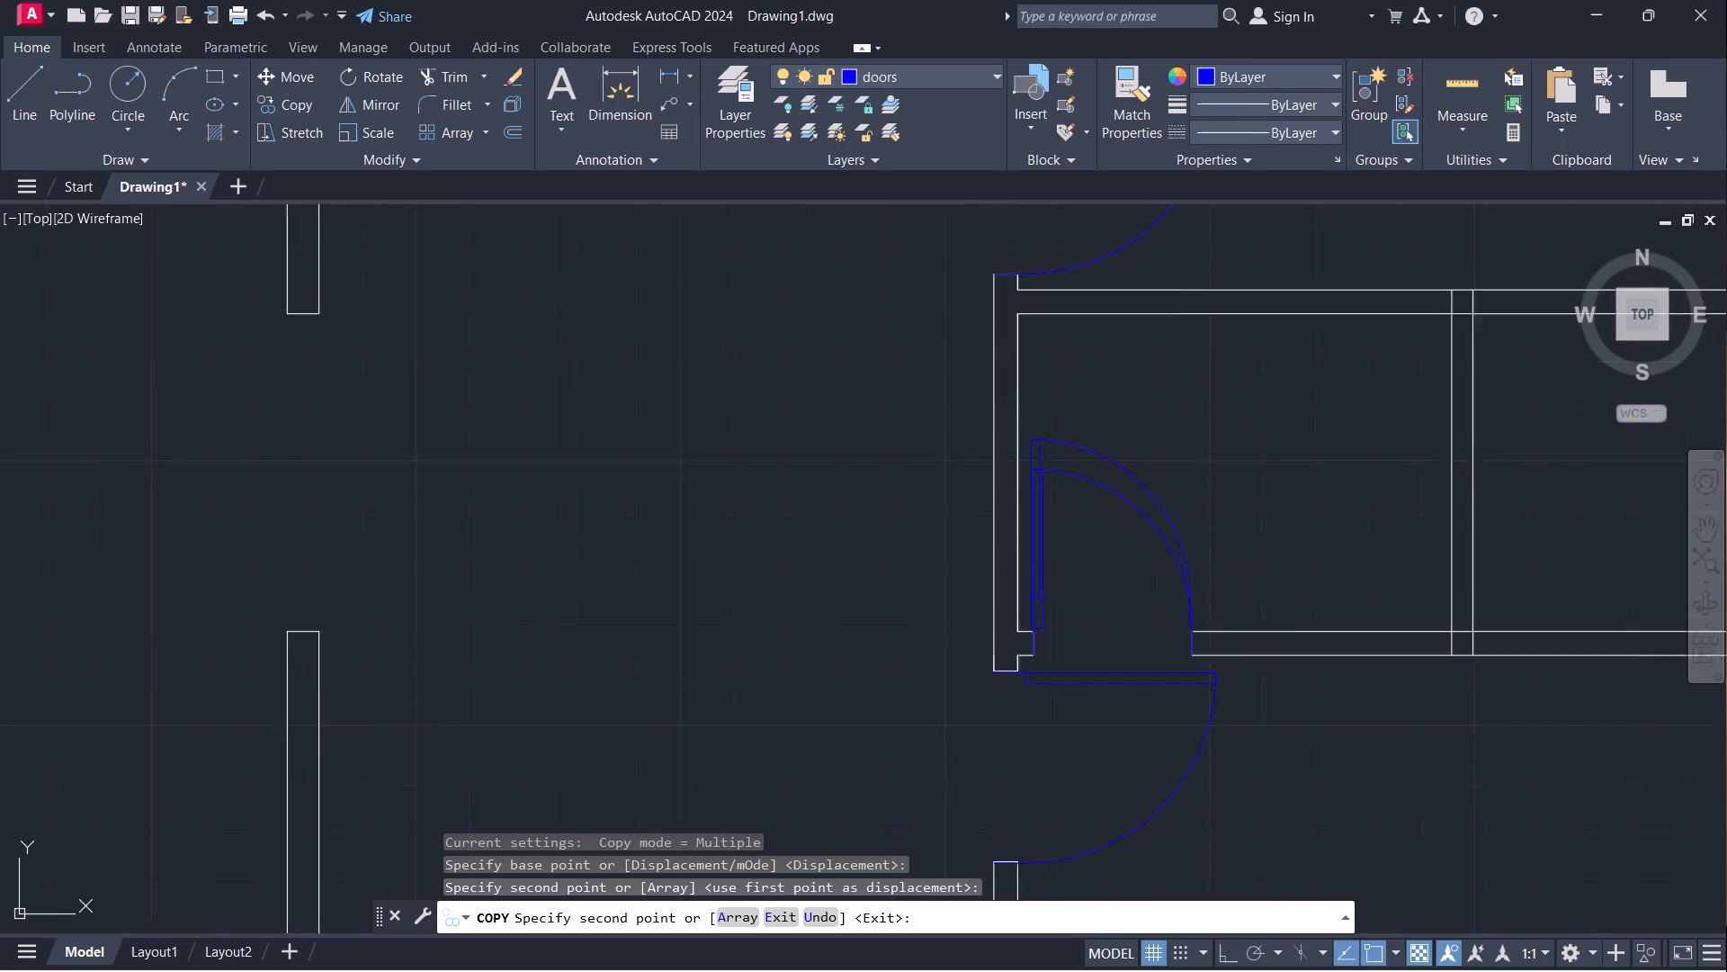
{"action": "scroll", "coordinate": [1031, 625], "scroll_direction": "down", "scroll_amount": 3}
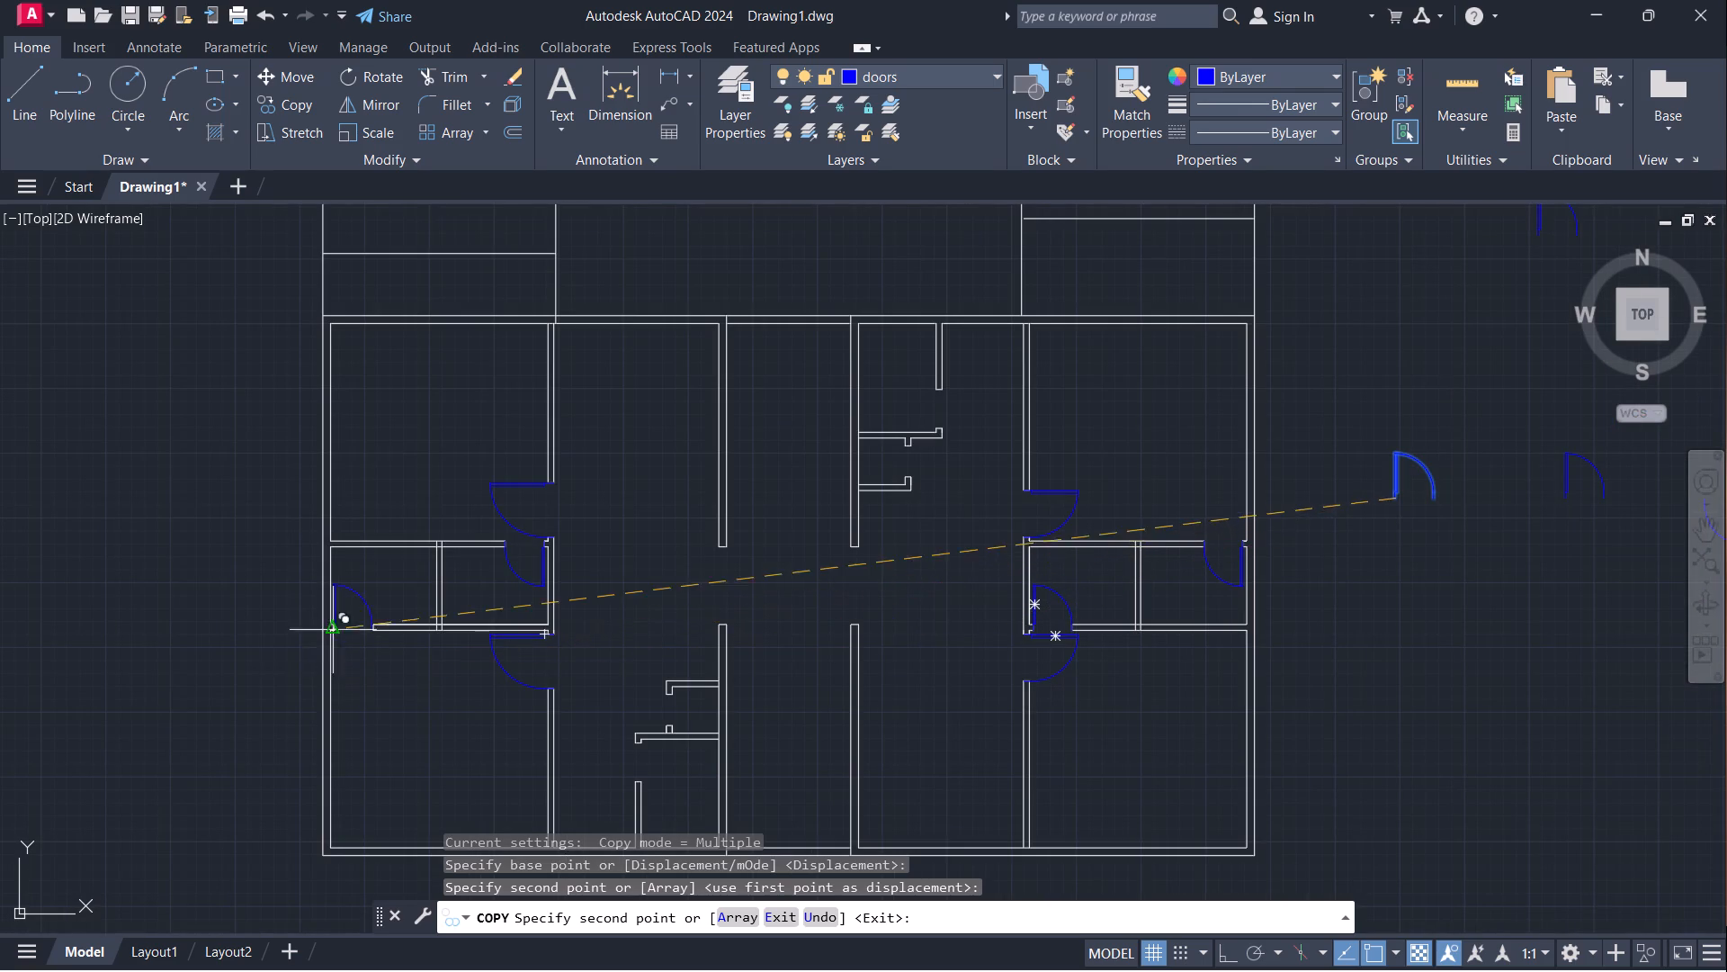
{"action": "scroll", "coordinate": [349, 628], "scroll_direction": "up", "scroll_amount": 3}
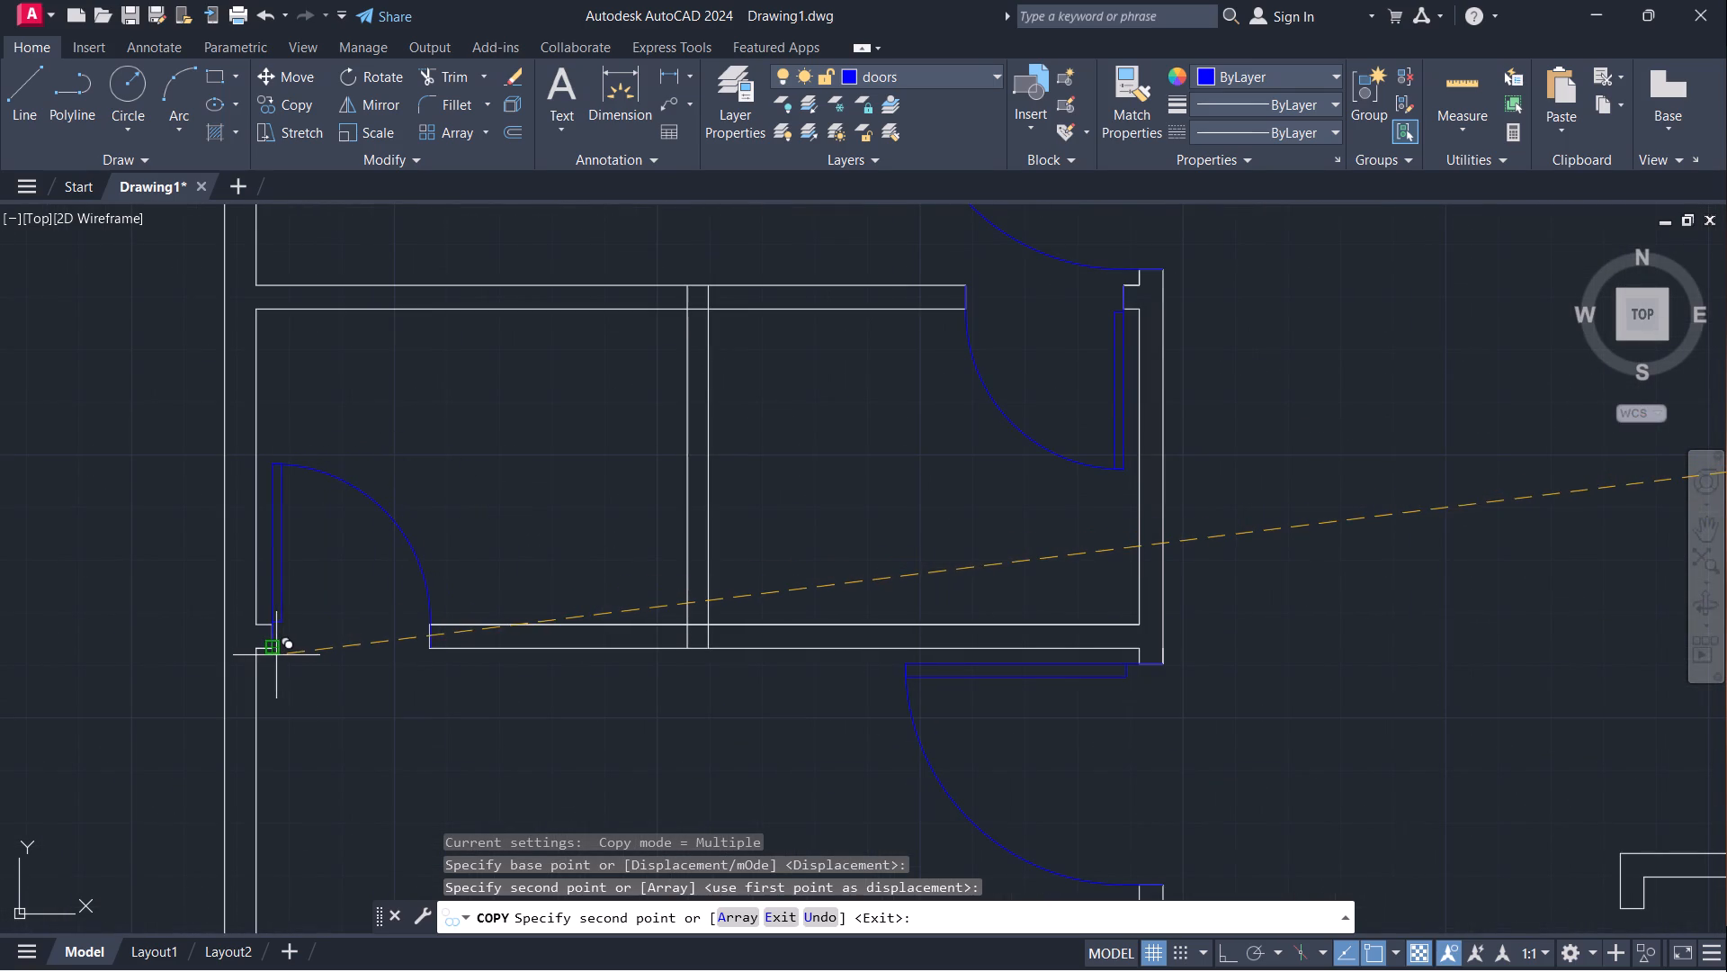
{"action": "left_click", "coordinate": [270, 644]}
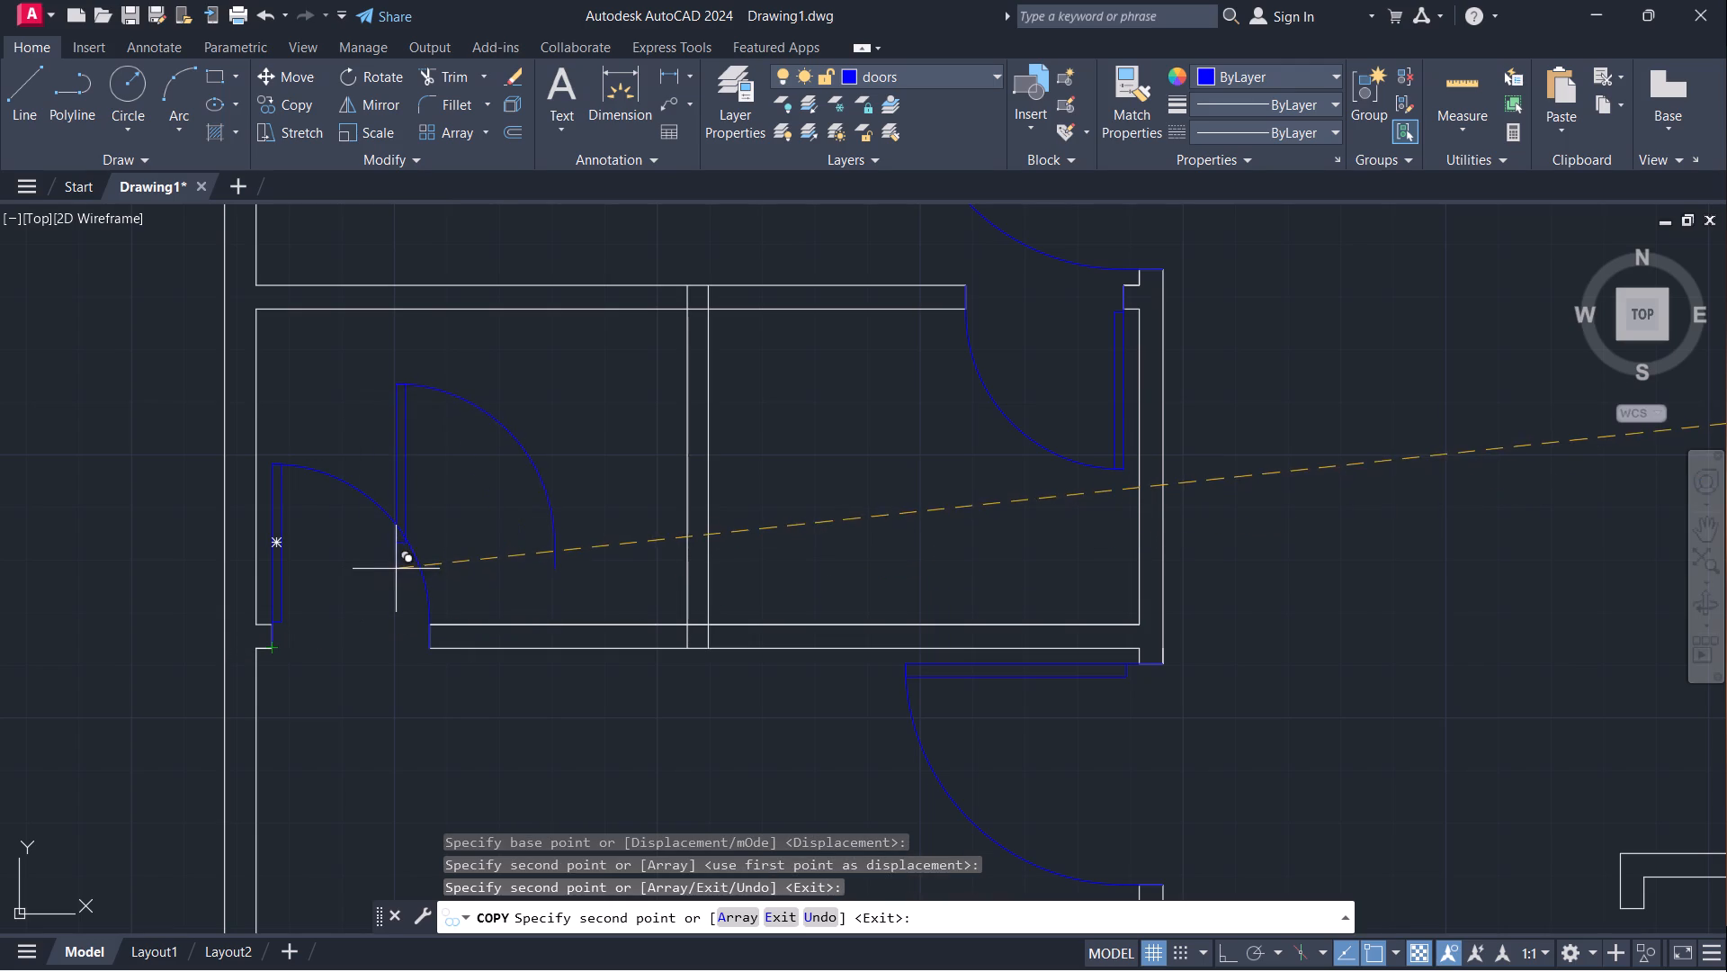
{"action": "key", "text": "Escape"}
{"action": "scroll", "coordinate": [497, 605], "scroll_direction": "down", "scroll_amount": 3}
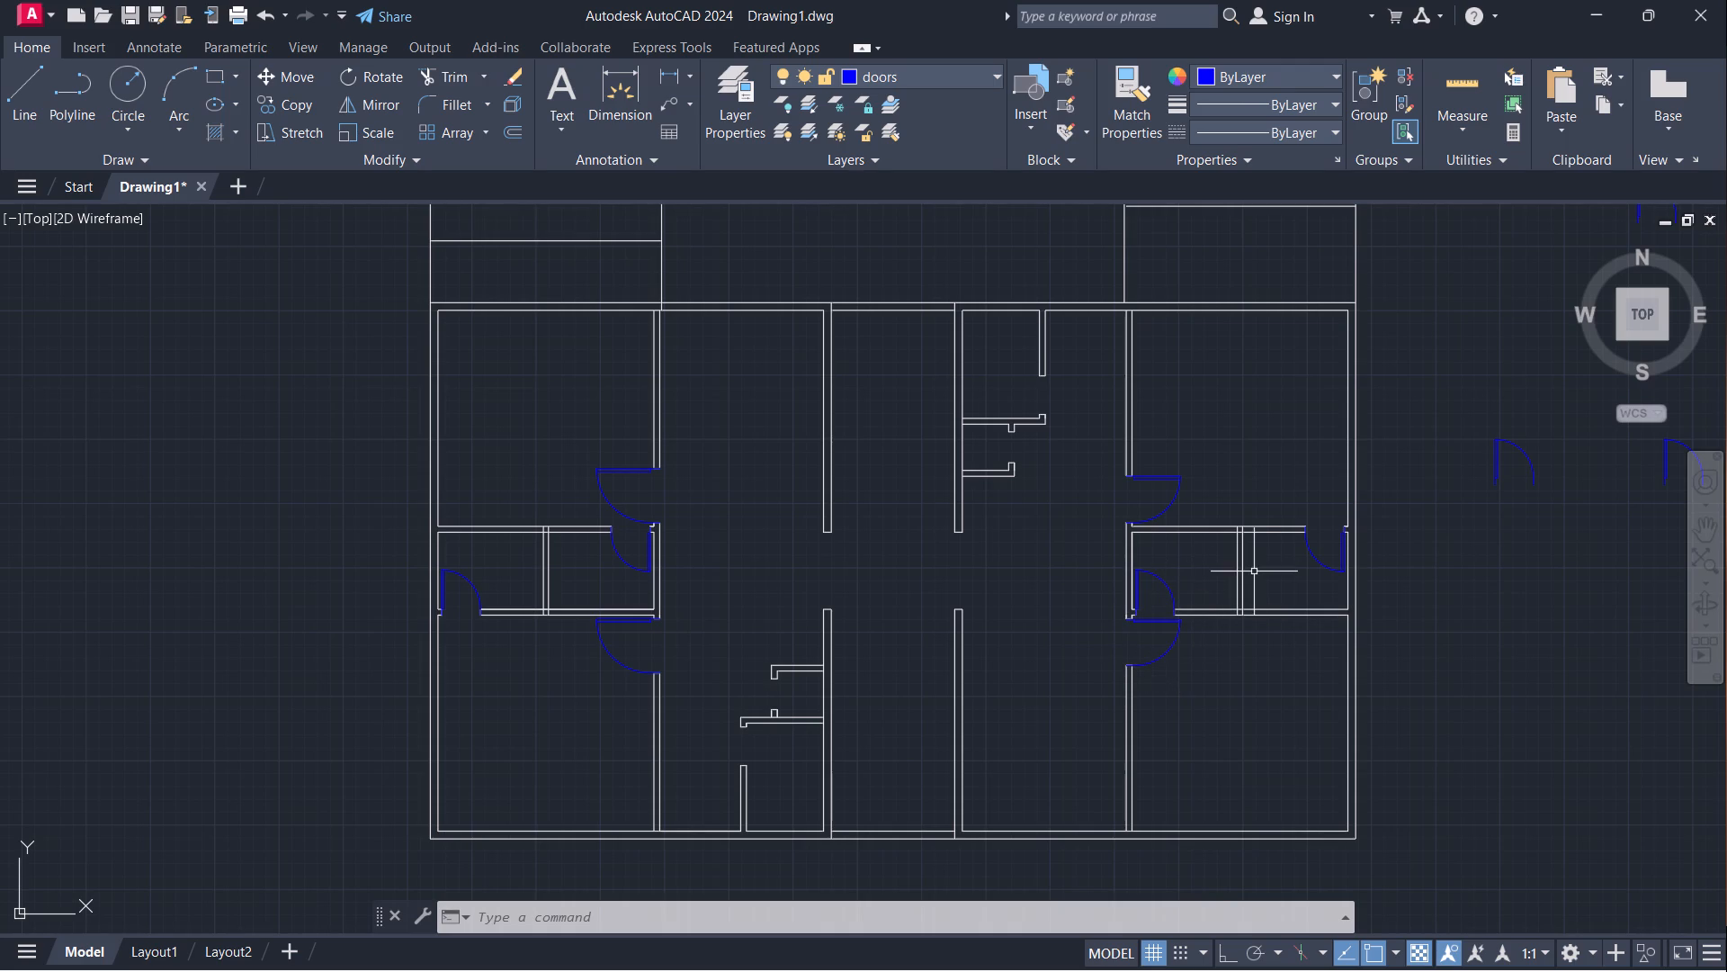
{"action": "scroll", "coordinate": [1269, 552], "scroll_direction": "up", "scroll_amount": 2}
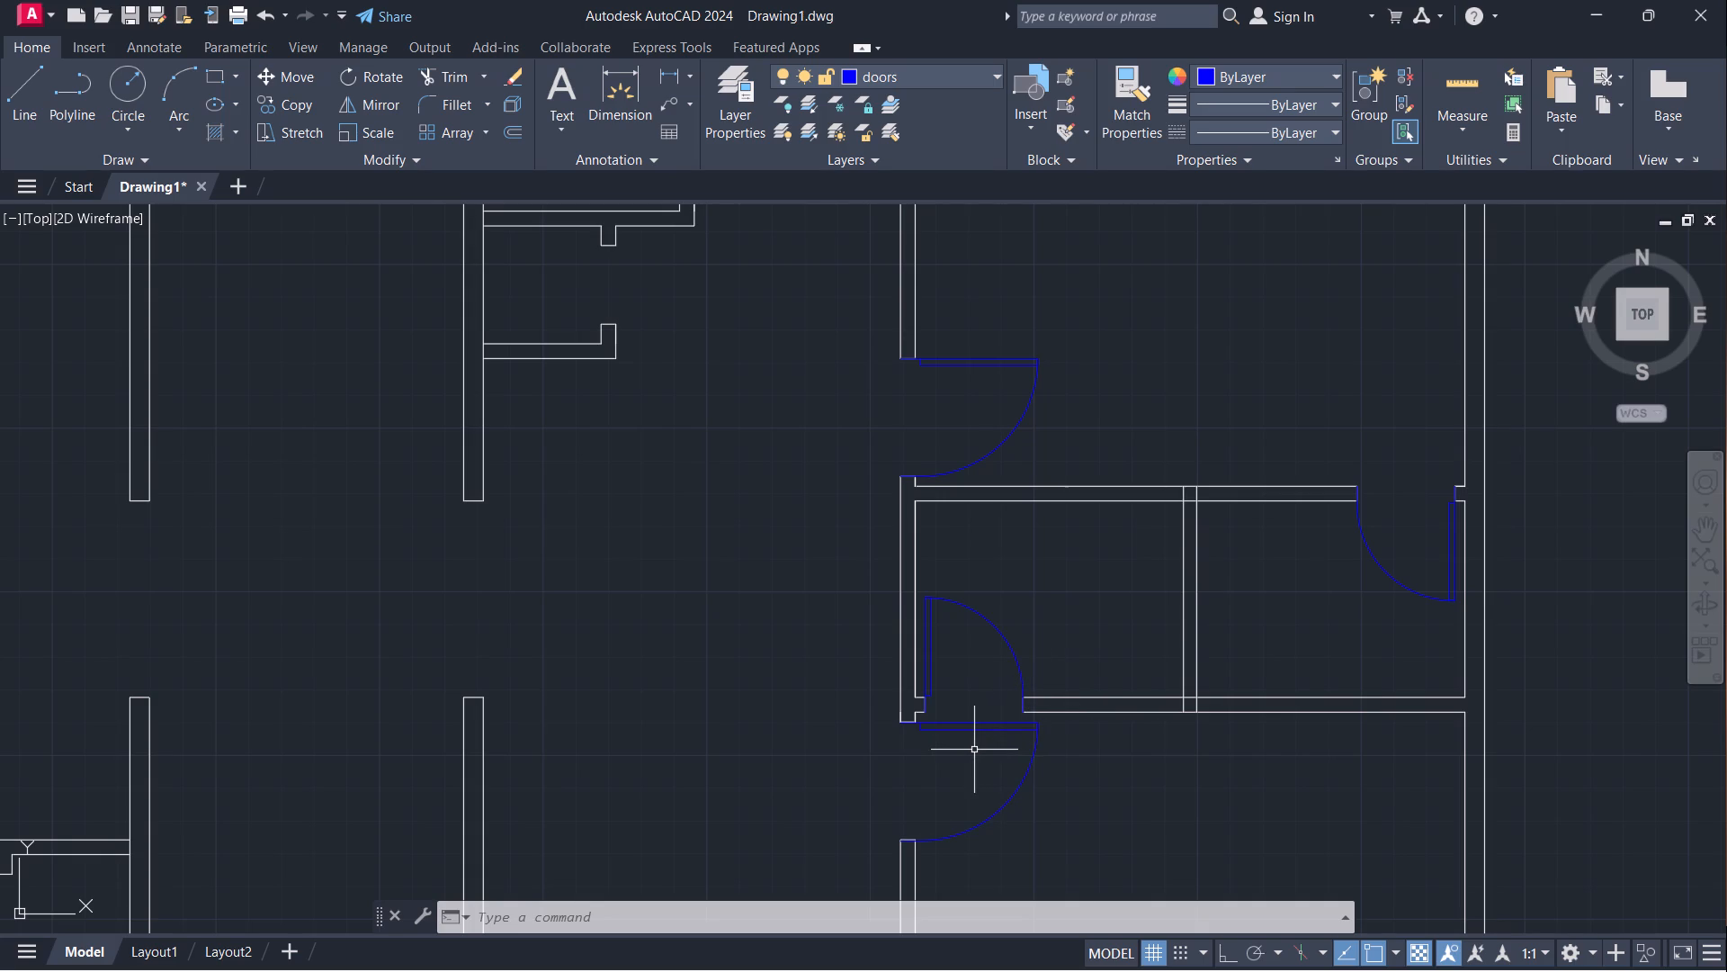
Erase the two door blocks from the upper and lower wall openings of the right unit's small middle rooms.
{"action": "left_click", "coordinate": [1009, 650]}
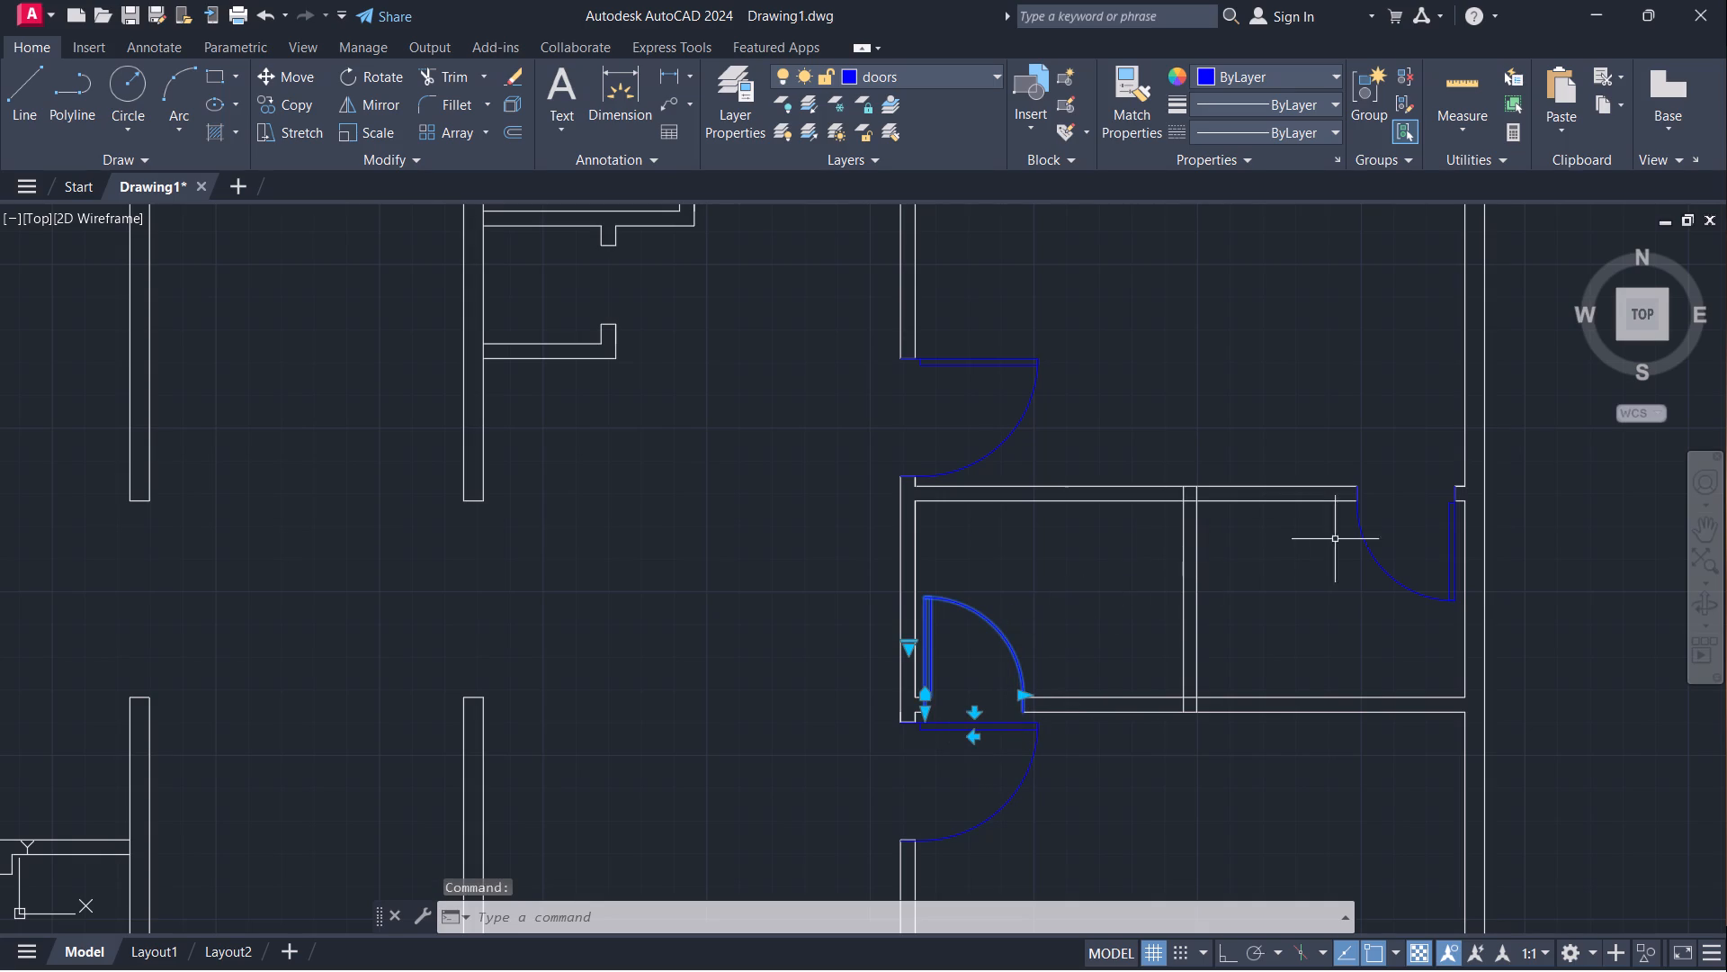
{"action": "scroll", "coordinate": [526, 762], "scroll_direction": "down", "scroll_amount": 3}
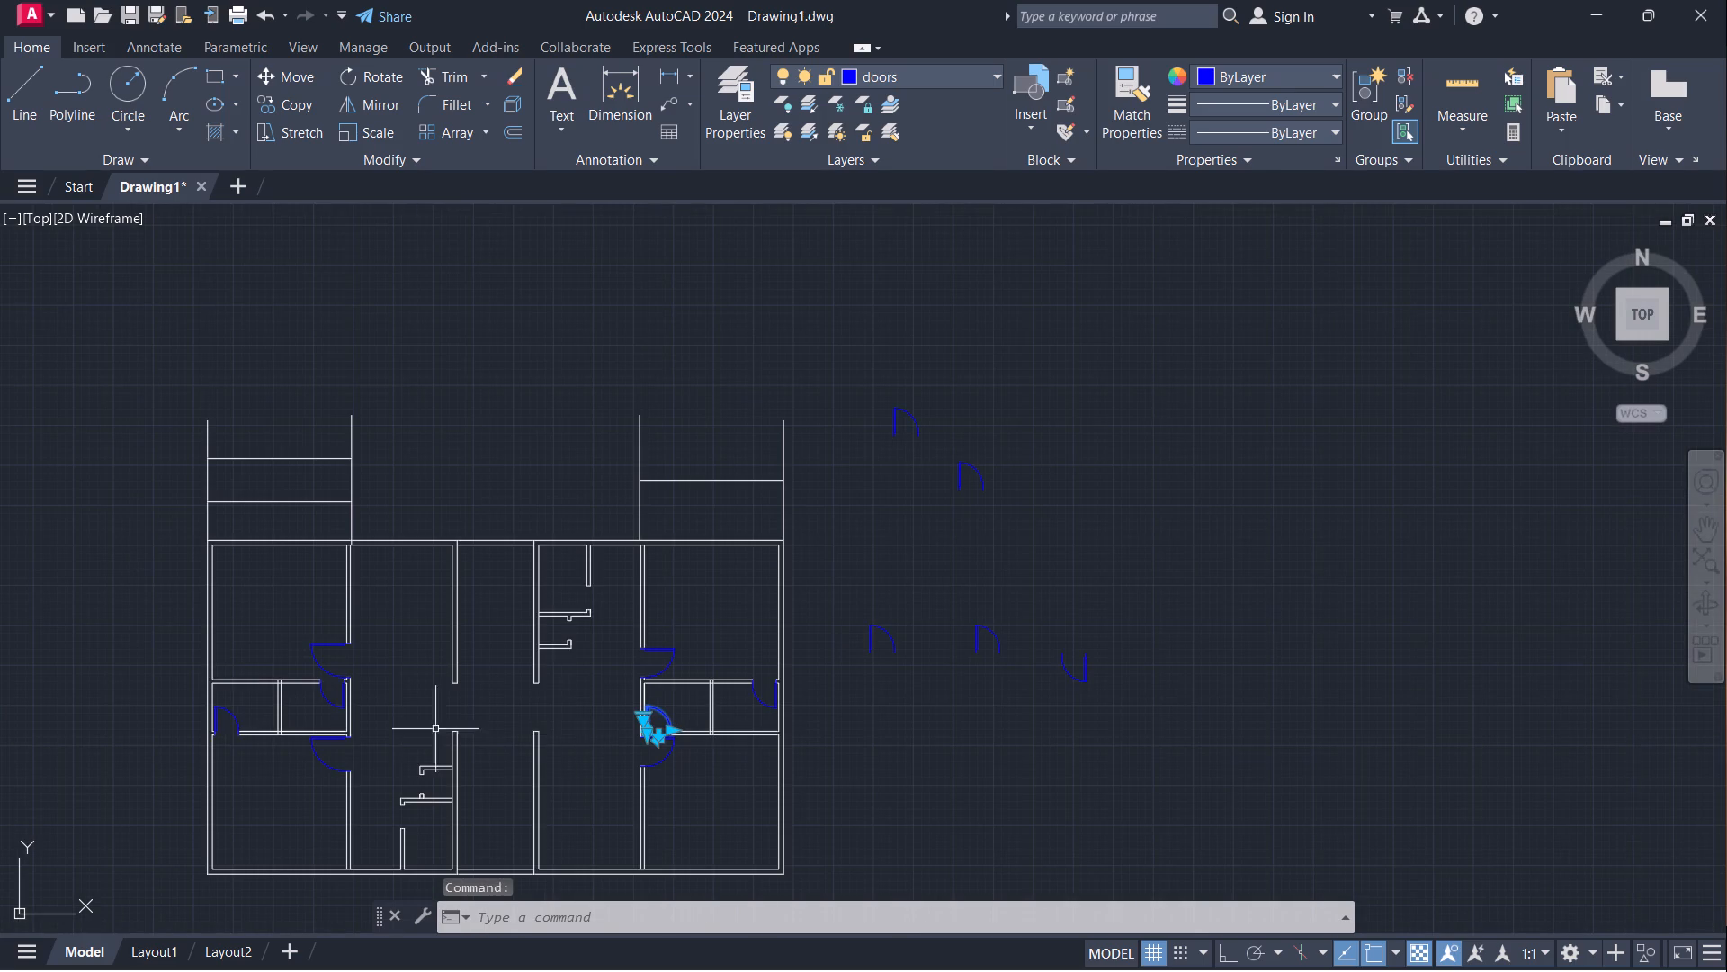
{"action": "scroll", "coordinate": [281, 743], "scroll_direction": "up", "scroll_amount": 3}
{"action": "scroll", "coordinate": [451, 666], "scroll_direction": "down", "scroll_amount": 3}
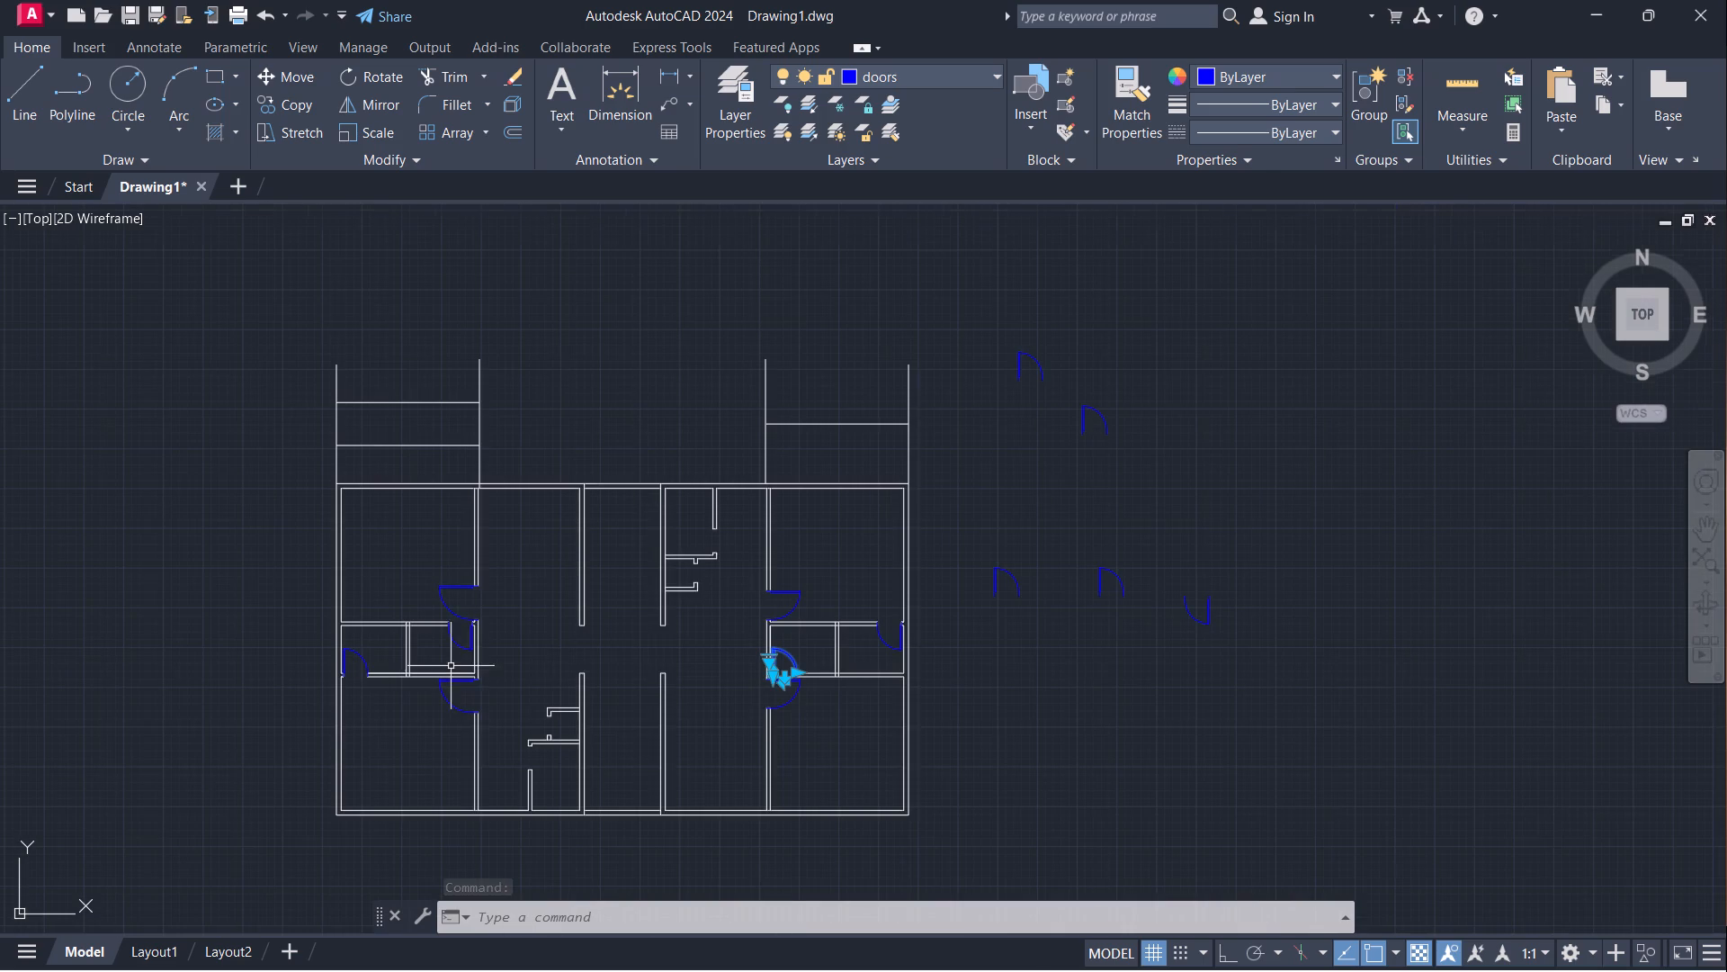
{"action": "scroll", "coordinate": [678, 660], "scroll_direction": "up", "scroll_amount": 2}
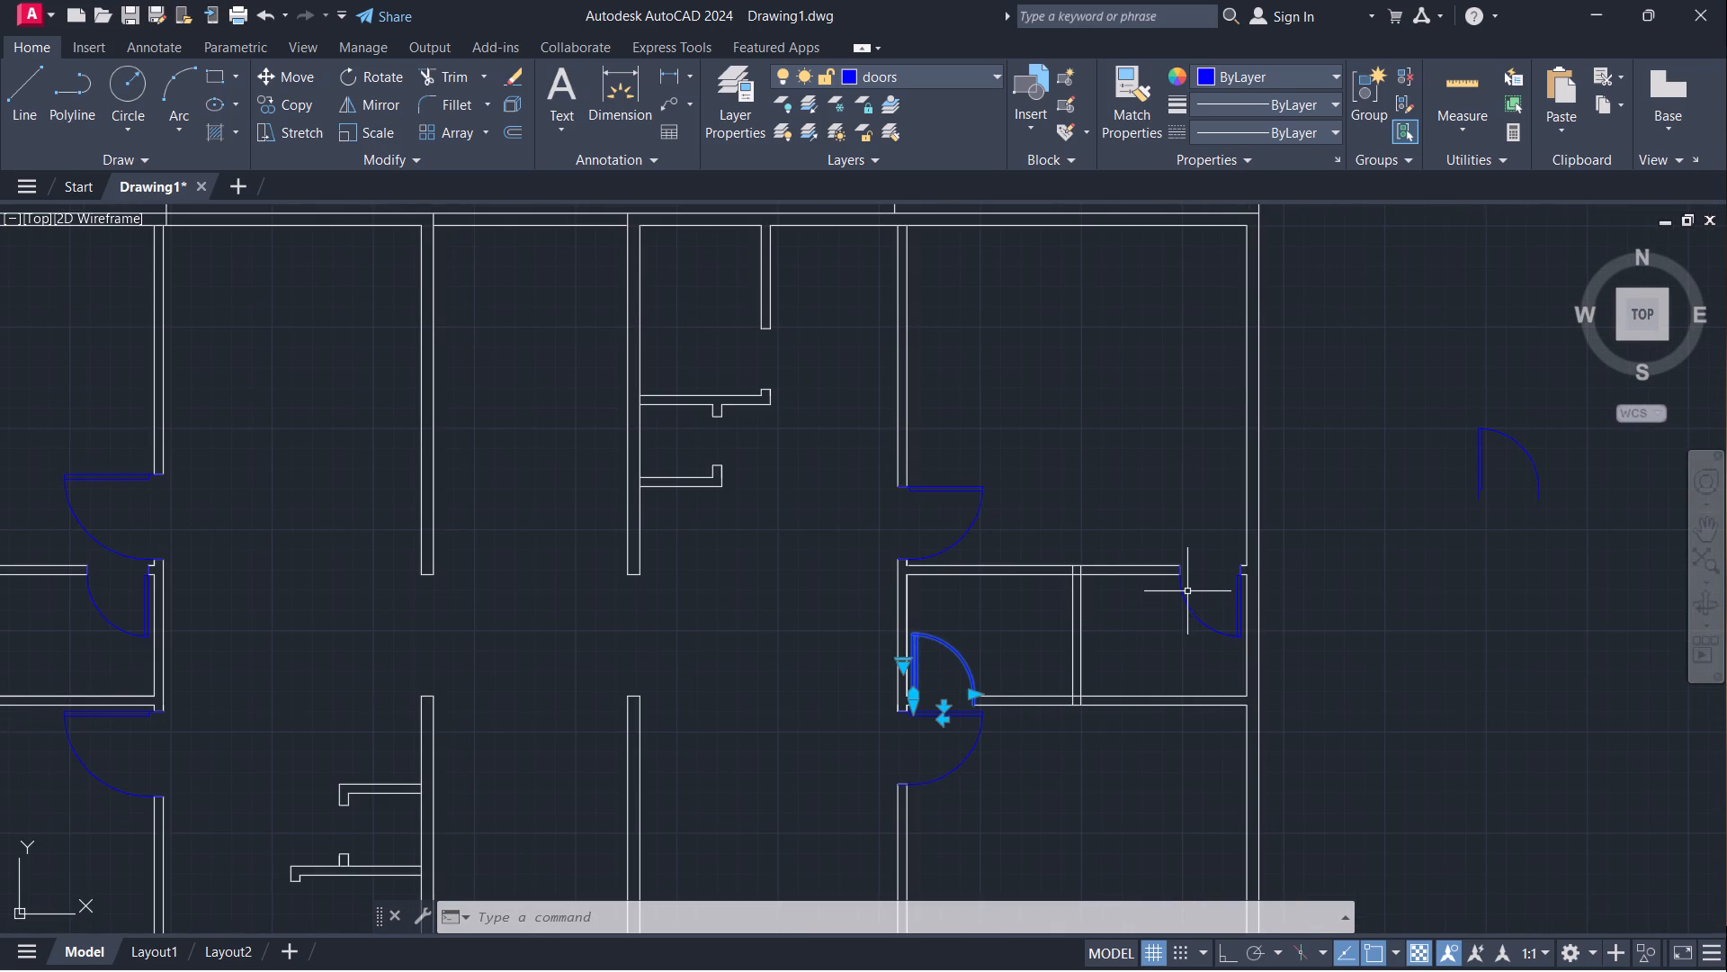
{"action": "left_click", "coordinate": [1185, 595]}
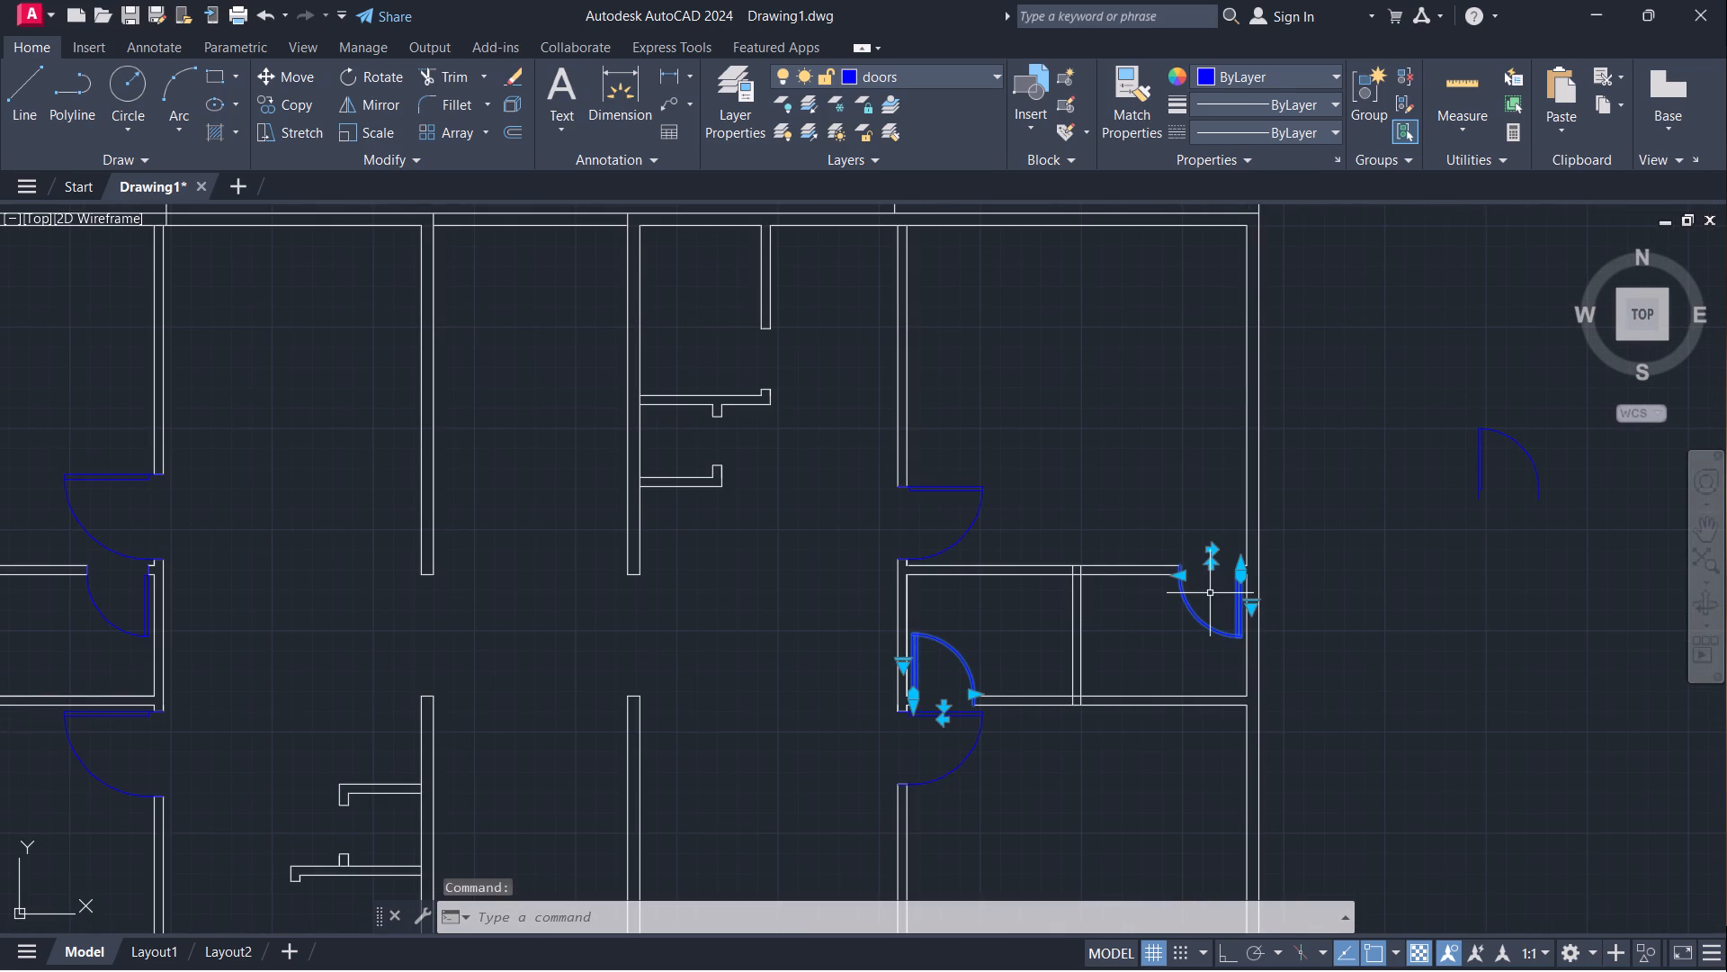
{"action": "key", "text": "e"}
{"action": "key", "text": "Return"}
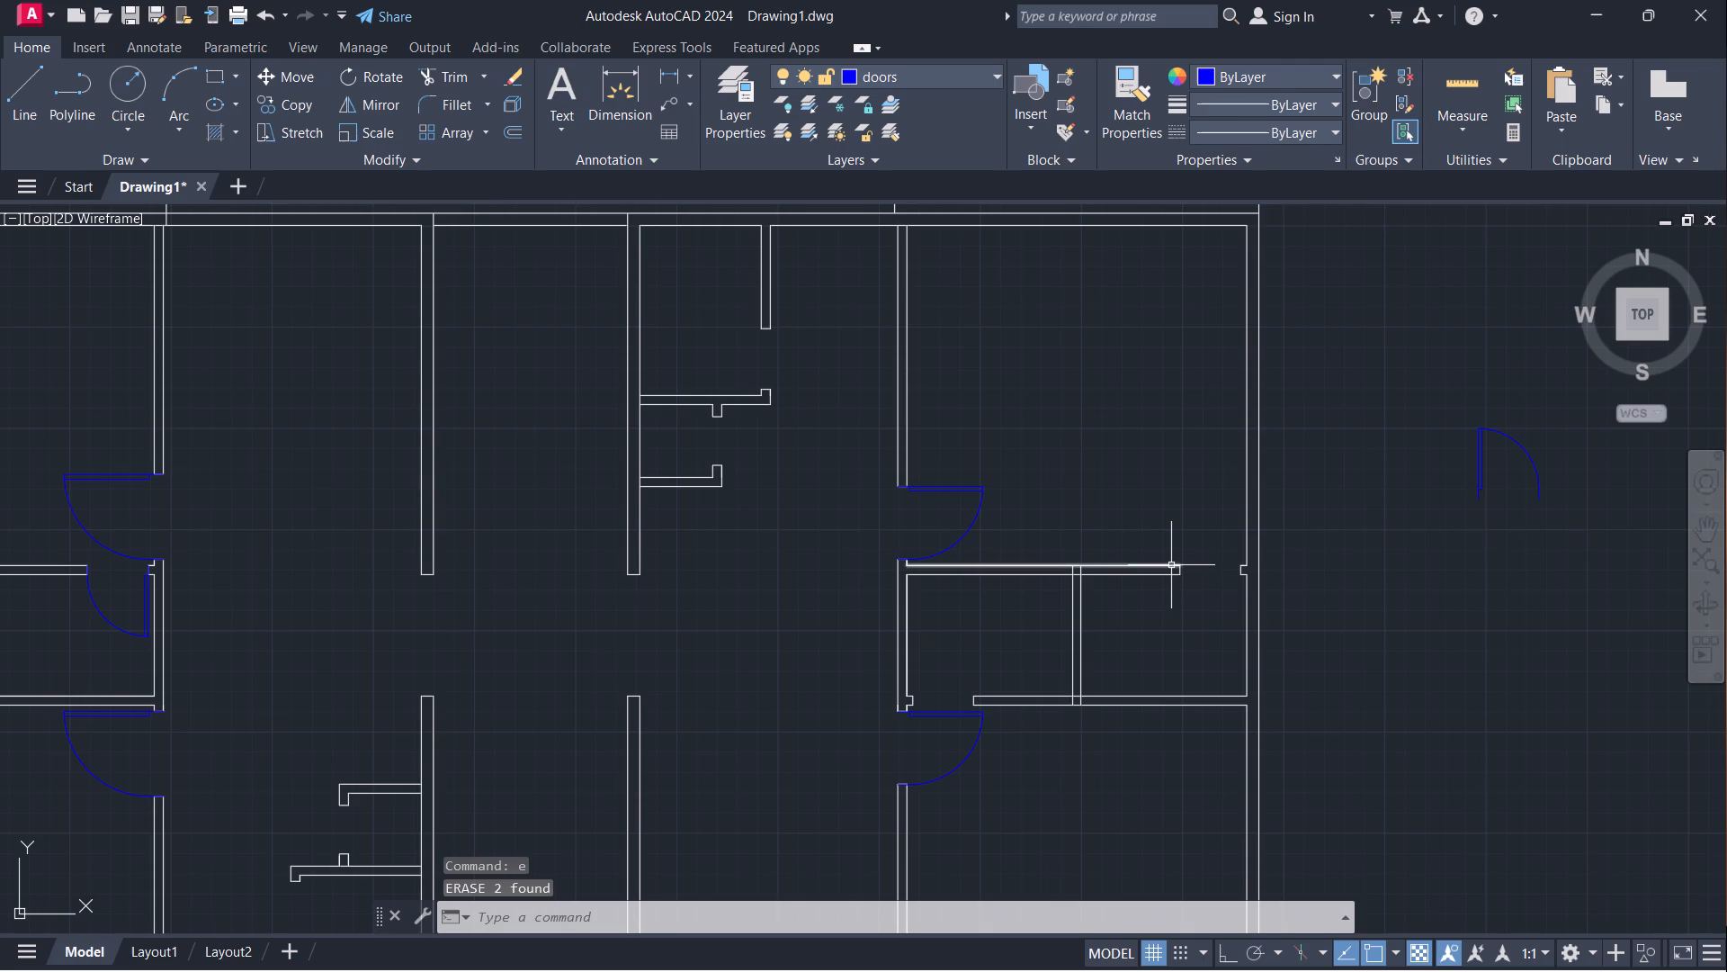
Extend the upper and lower wall lines of the right unit's small middle rooms across both door openings.
{"action": "type", "text": "ex"}
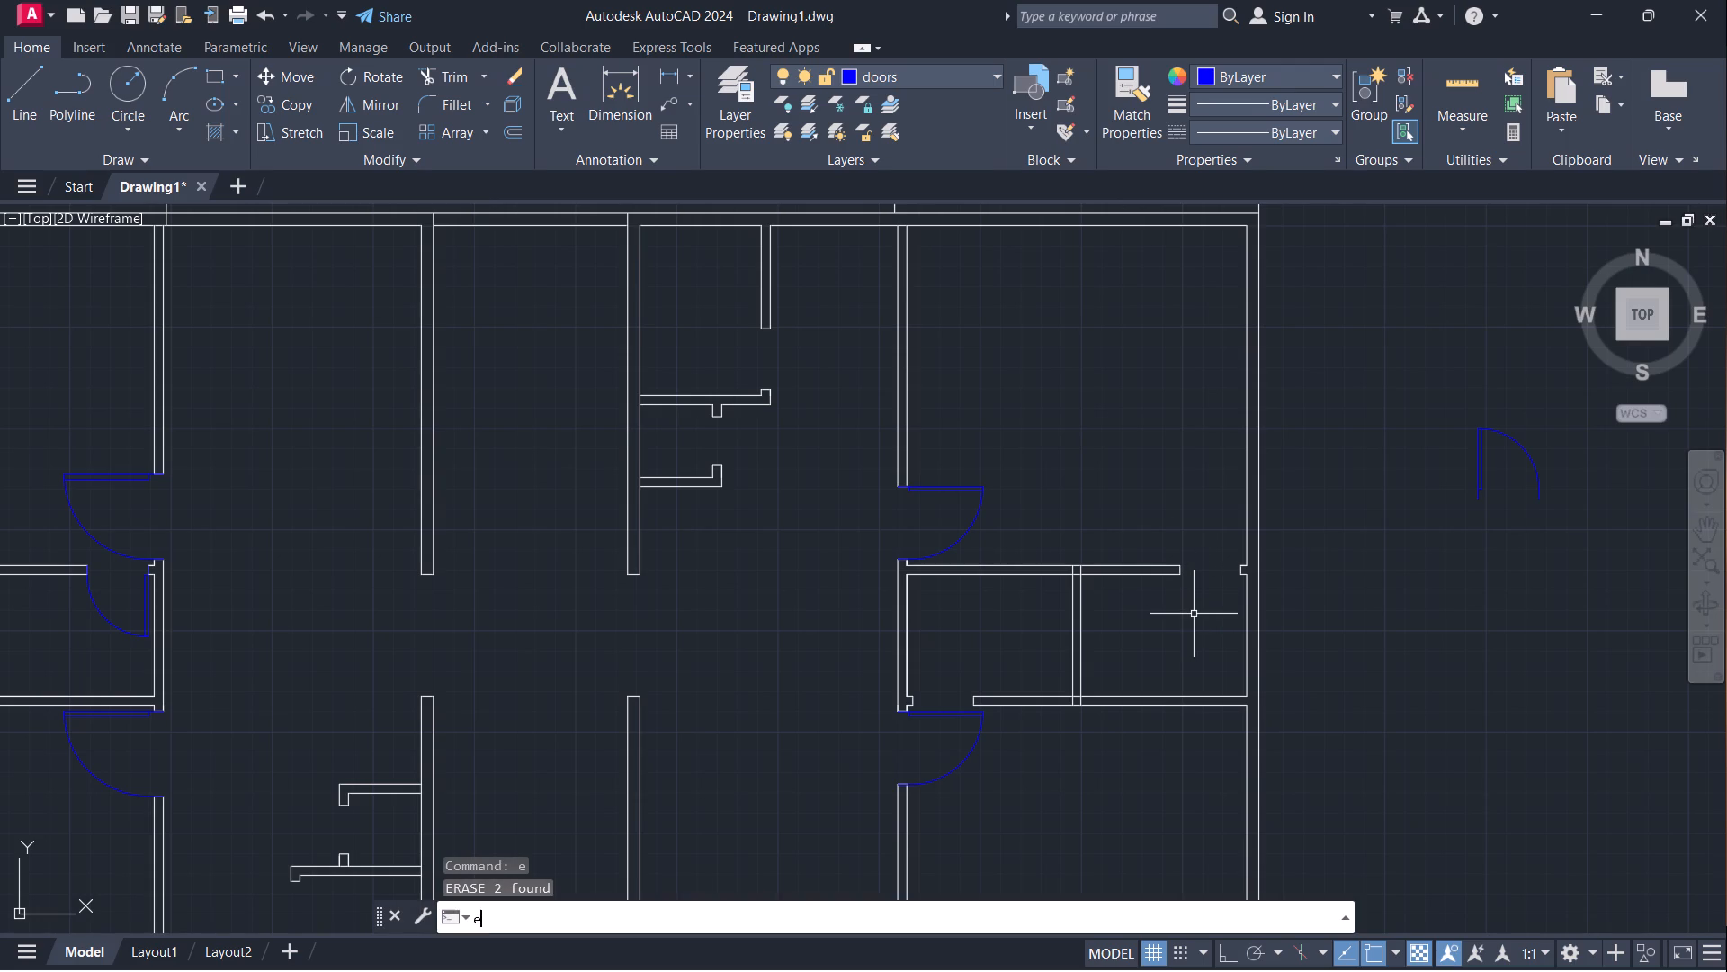
{"action": "key", "text": "Return"}
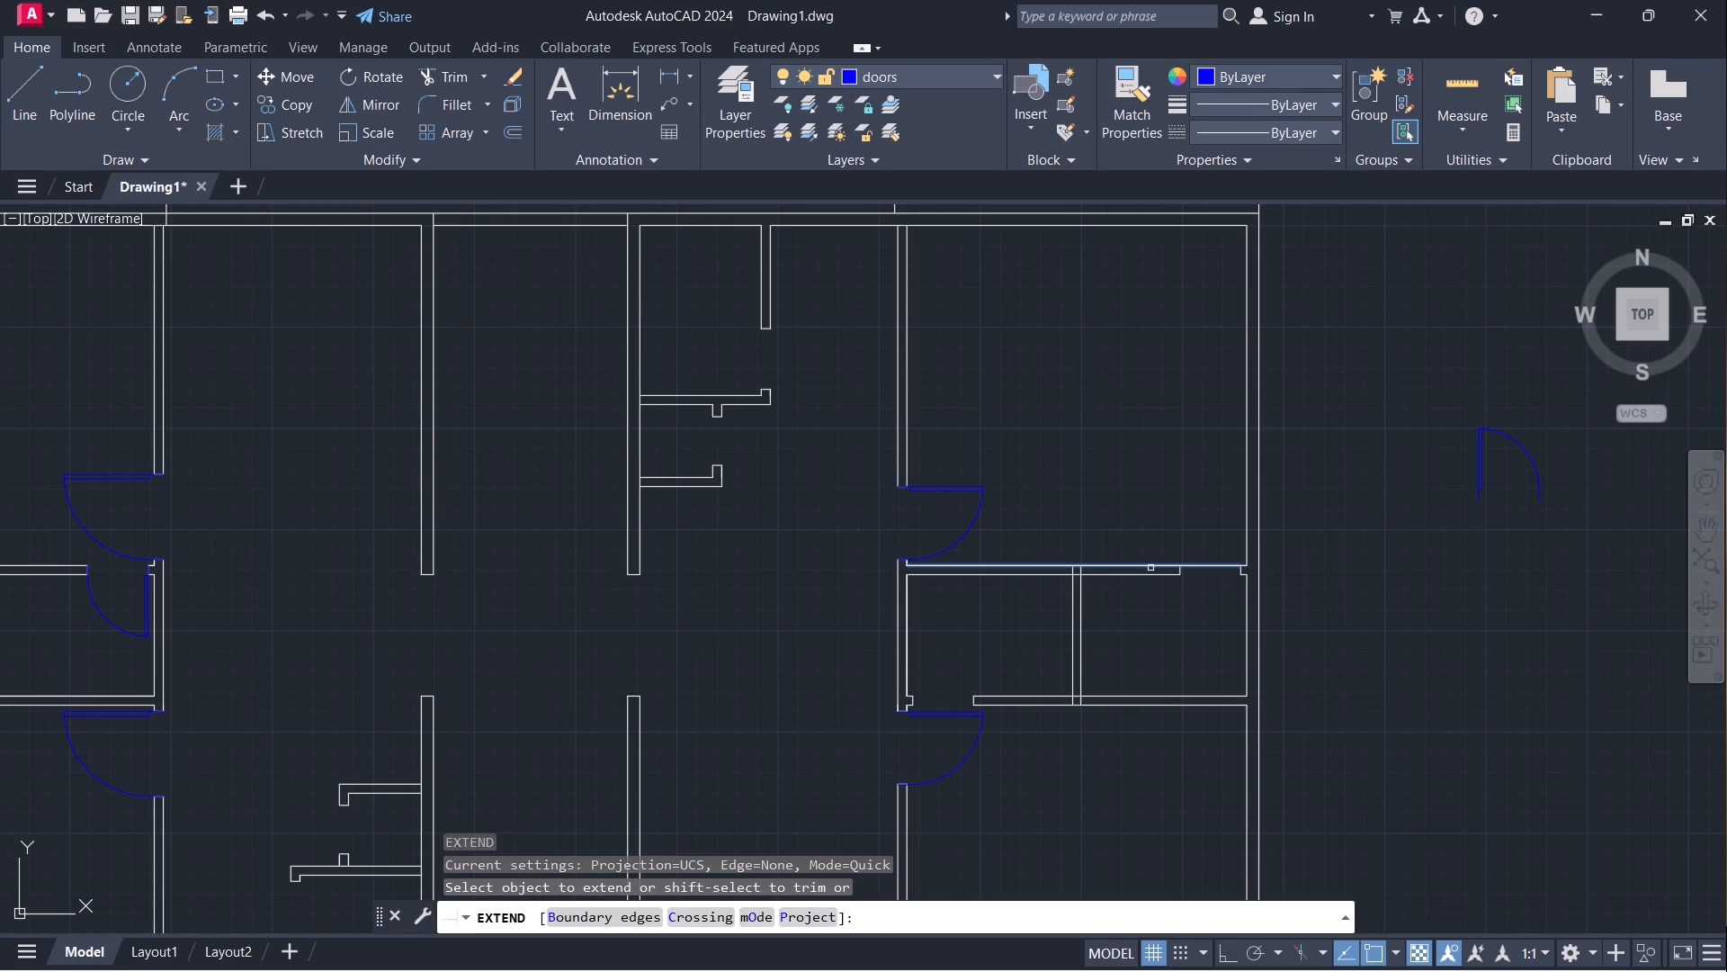
{"action": "left_click", "coordinate": [1150, 568]}
{"action": "left_click", "coordinate": [1149, 577]}
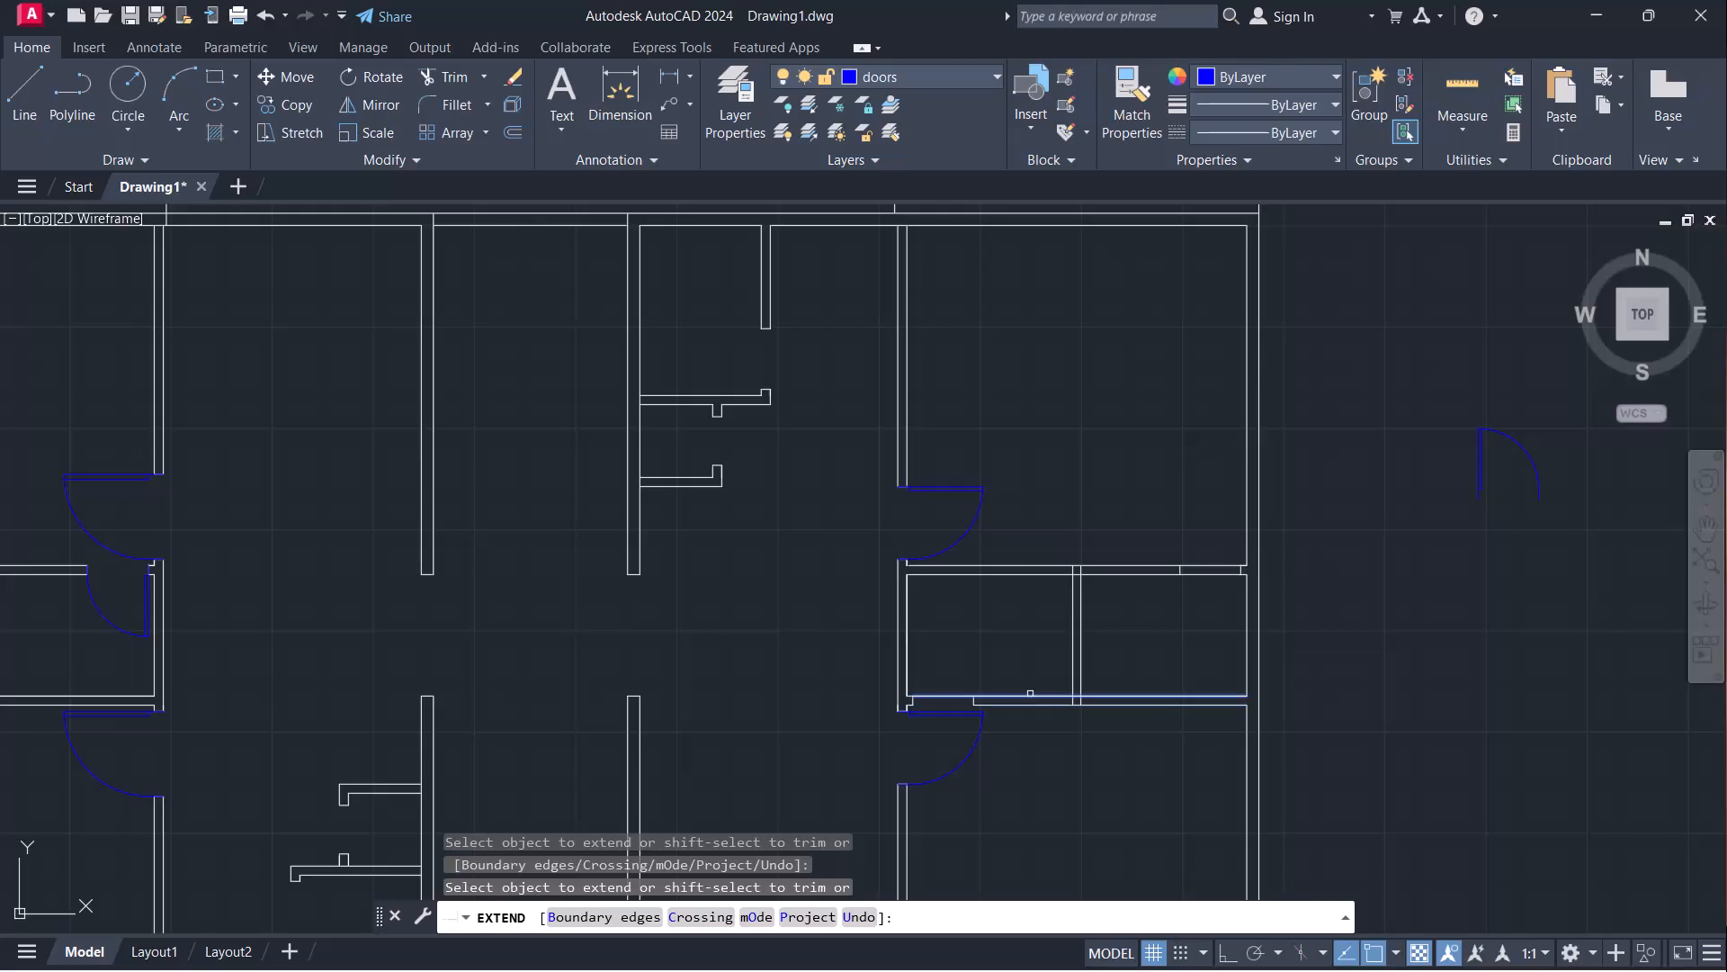
{"action": "left_click", "coordinate": [1024, 692]}
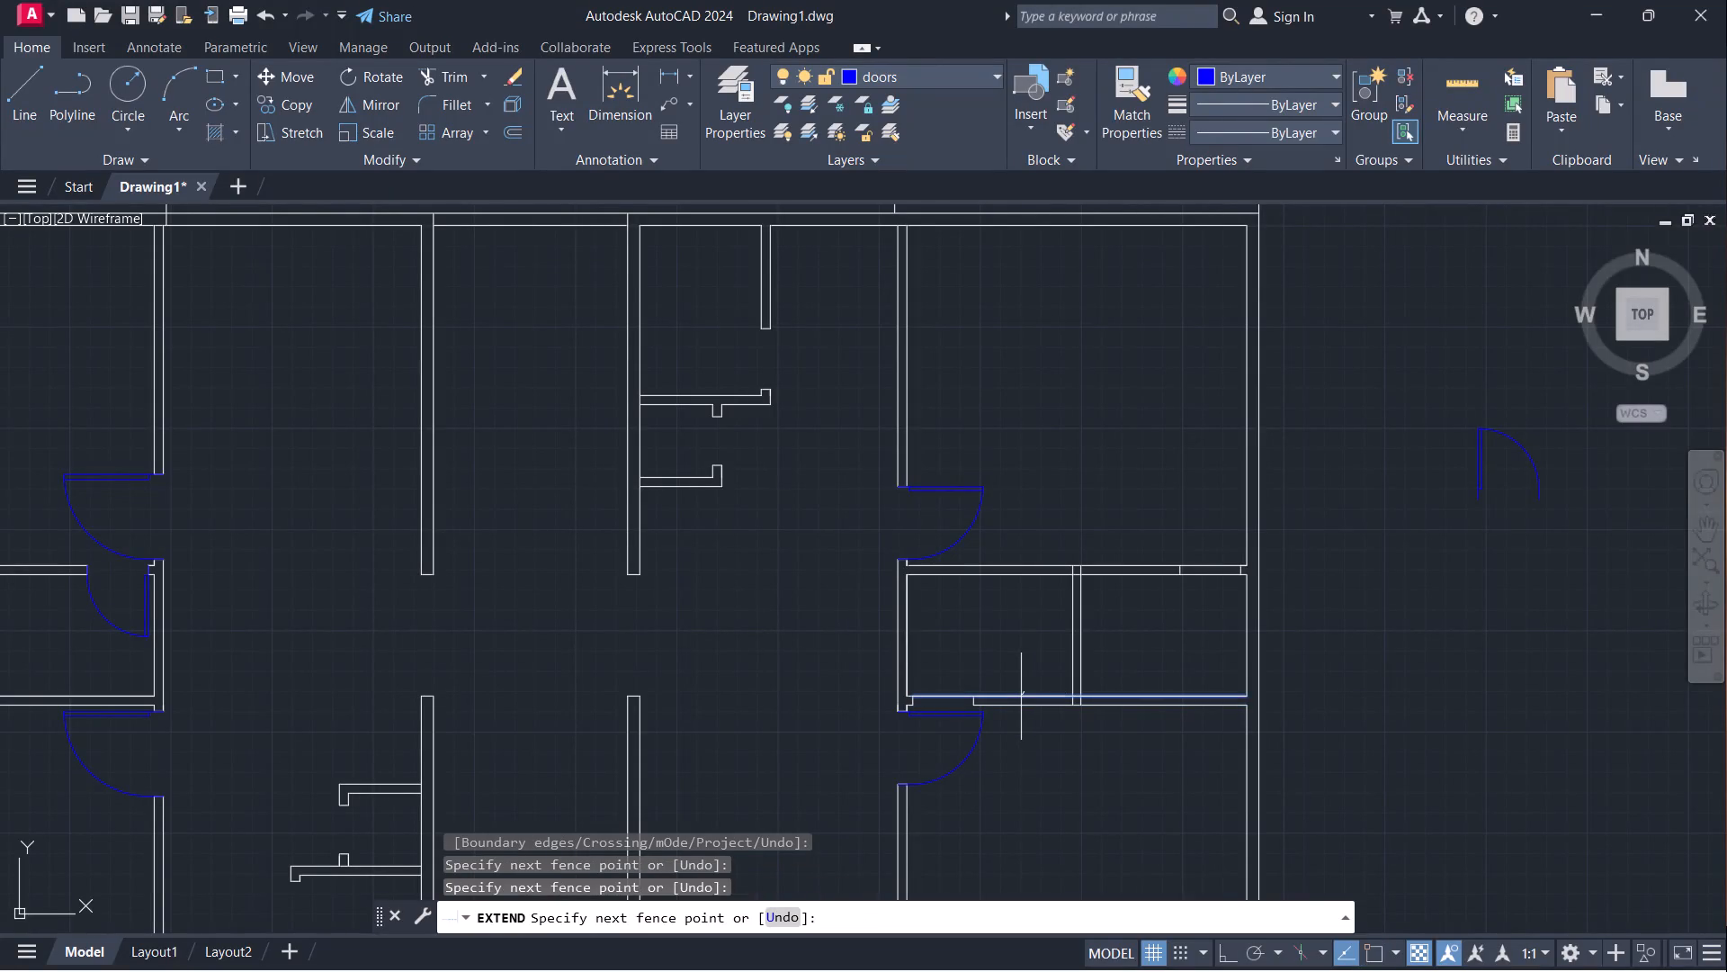
{"action": "left_click", "coordinate": [1021, 697]}
{"action": "left_click", "coordinate": [1021, 703]}
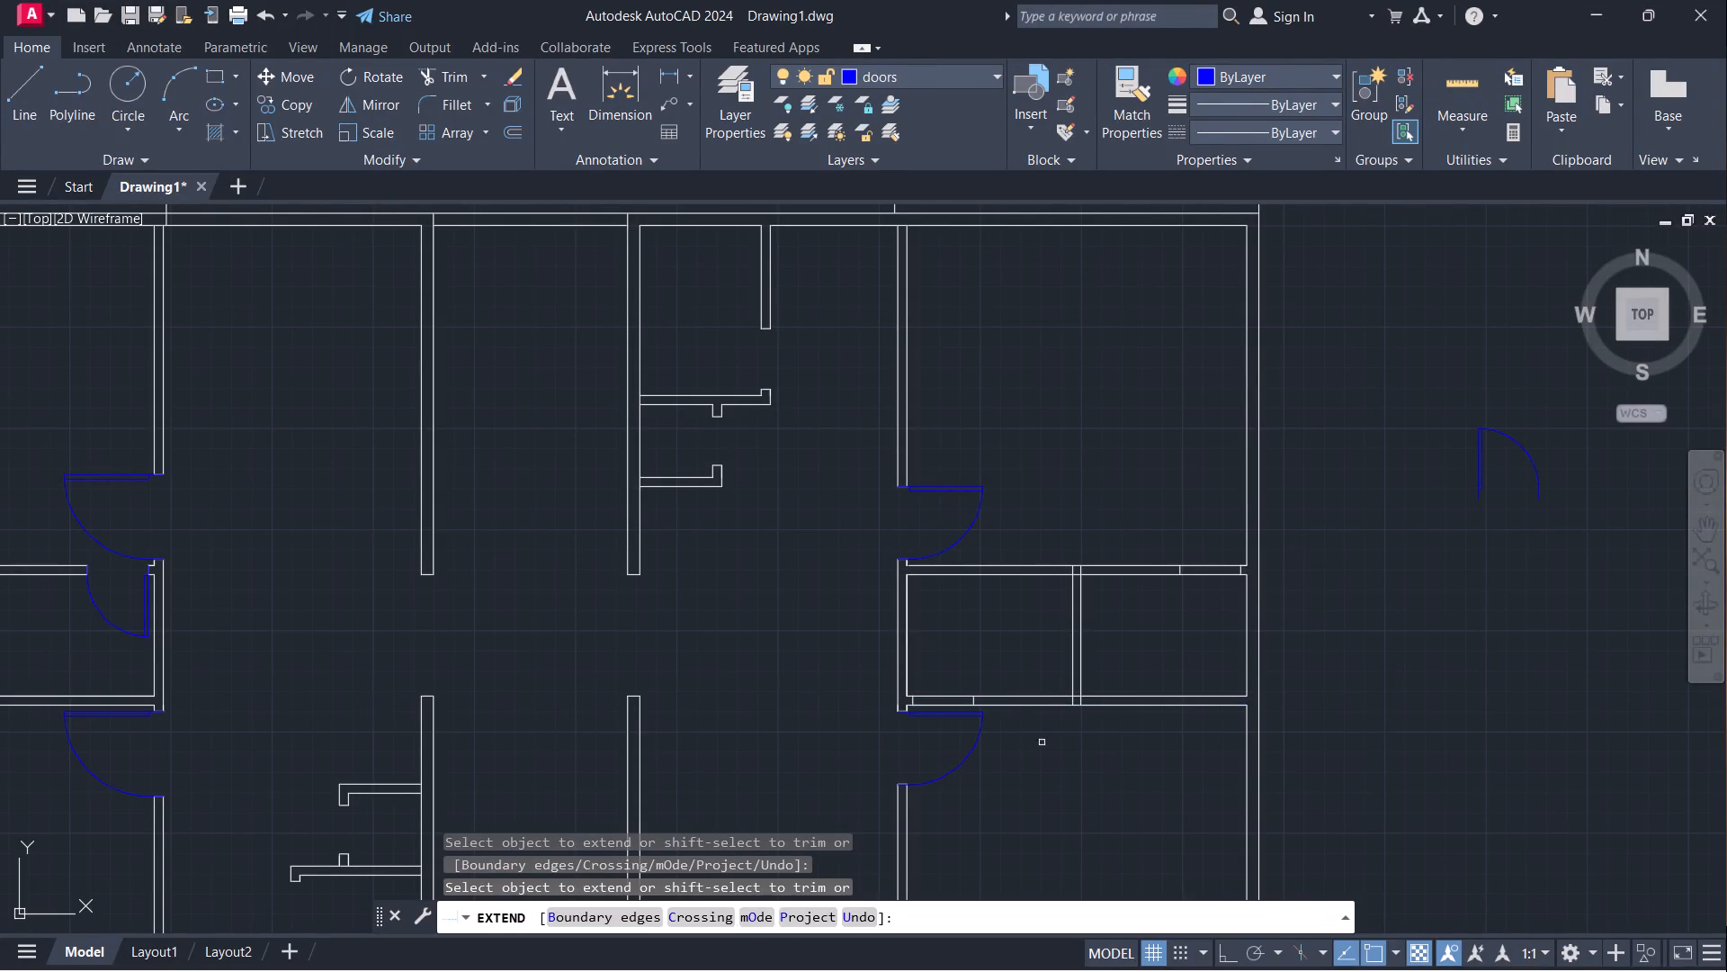
{"action": "key", "text": "Escape"}
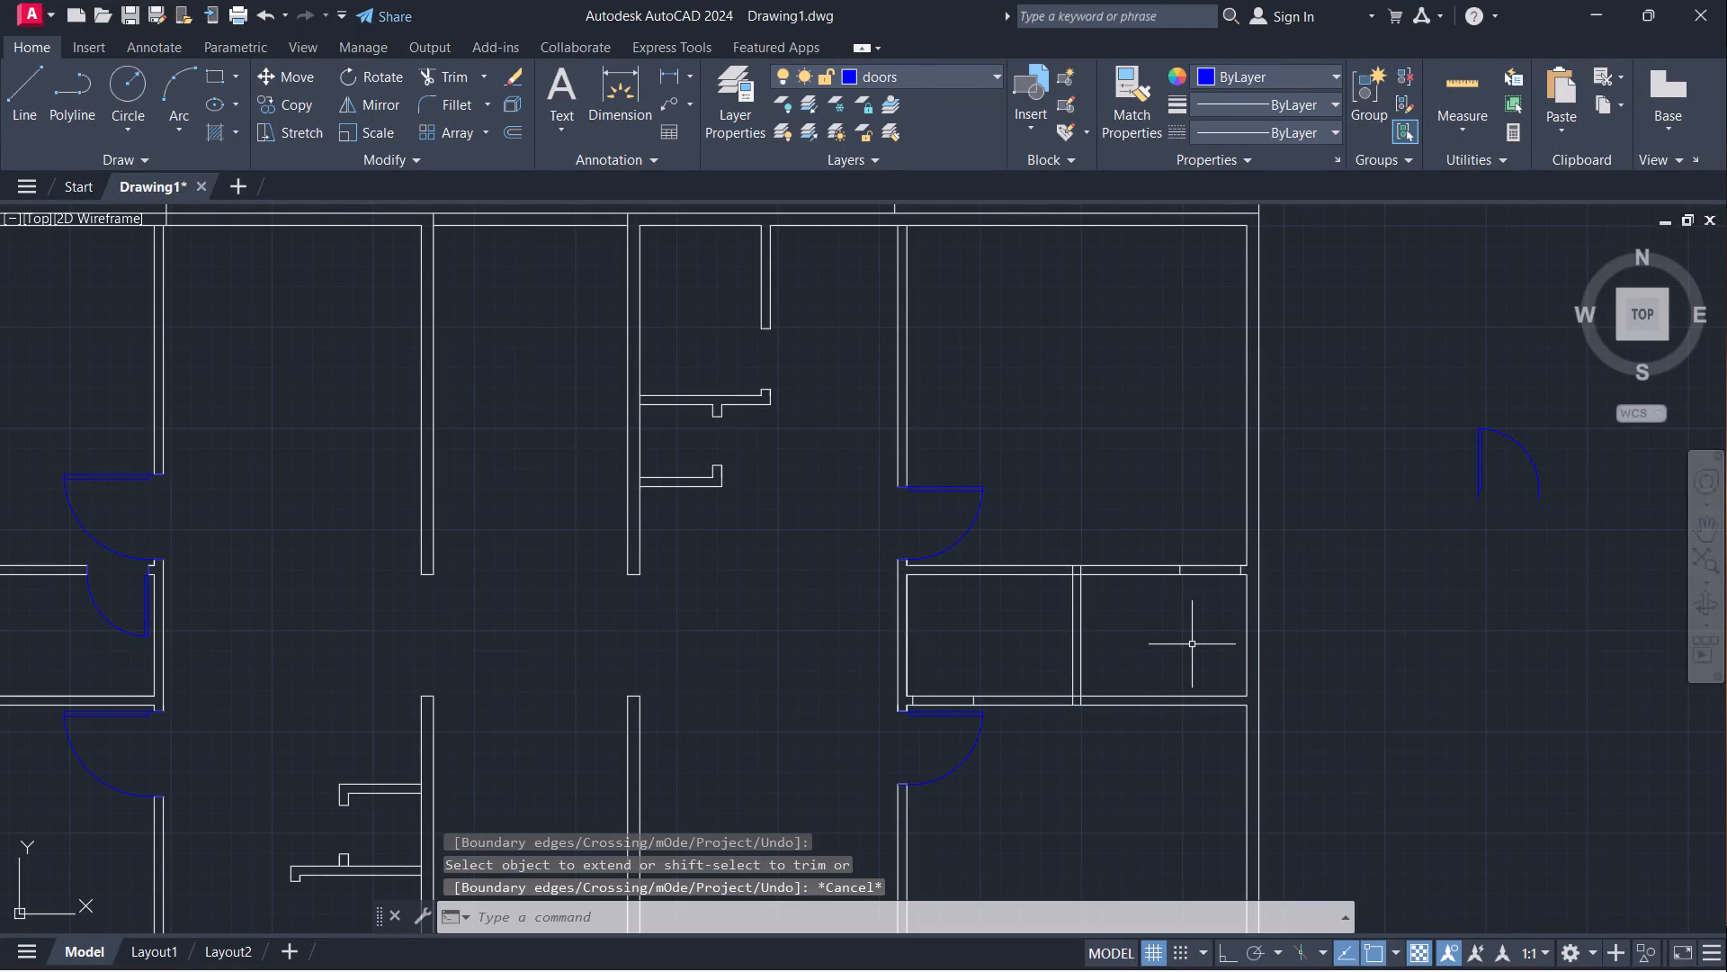
Trim away the four leftover jamb lines inside the upper and lower walls of the right unit's small middle rooms.
{"action": "key", "text": "e"}
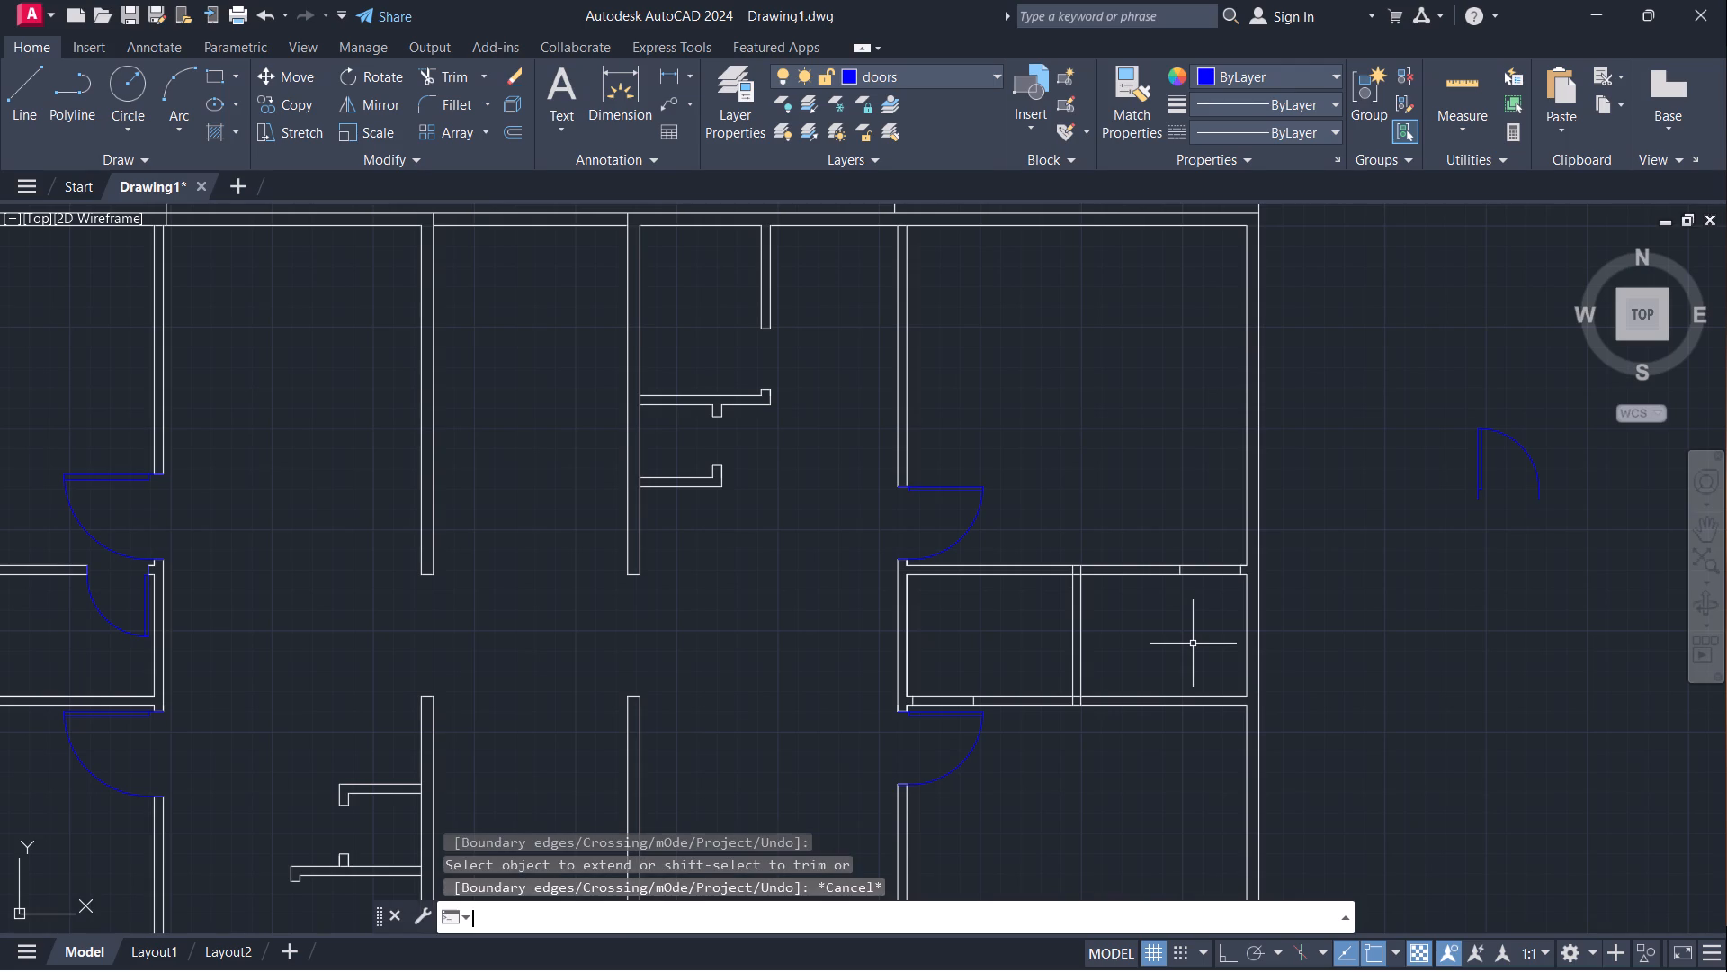
{"action": "key", "text": "Escape"}
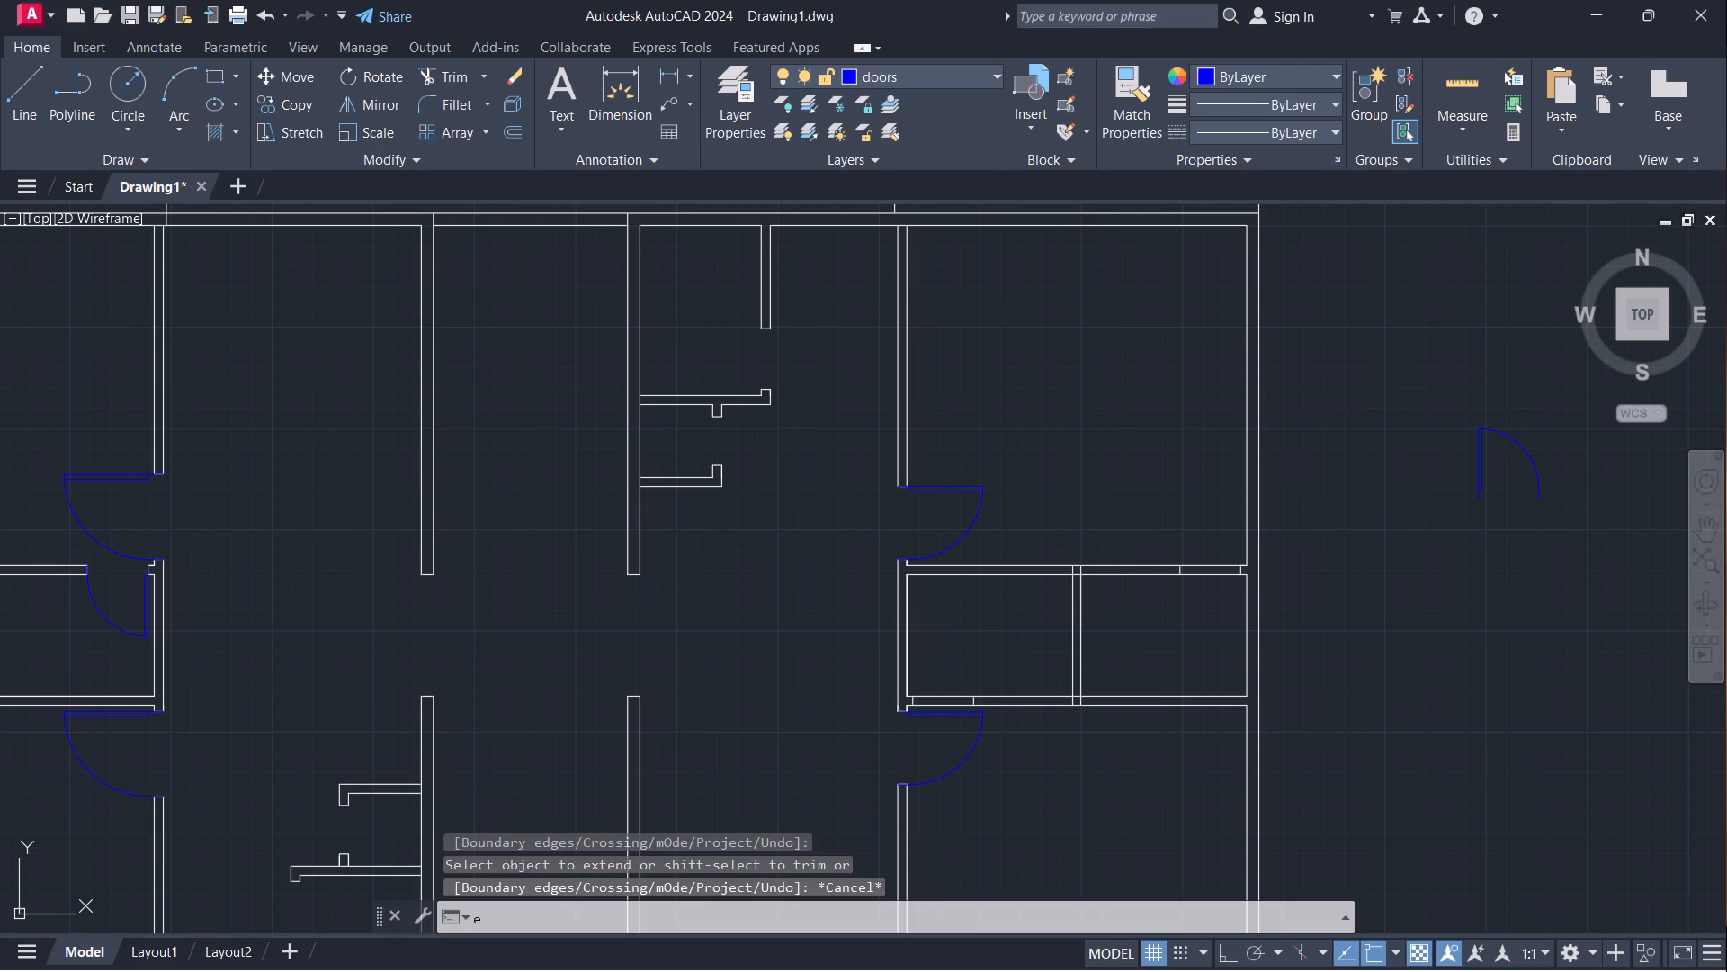
{"action": "key", "text": "t"}
{"action": "key", "text": "r"}
{"action": "key", "text": "Return"}
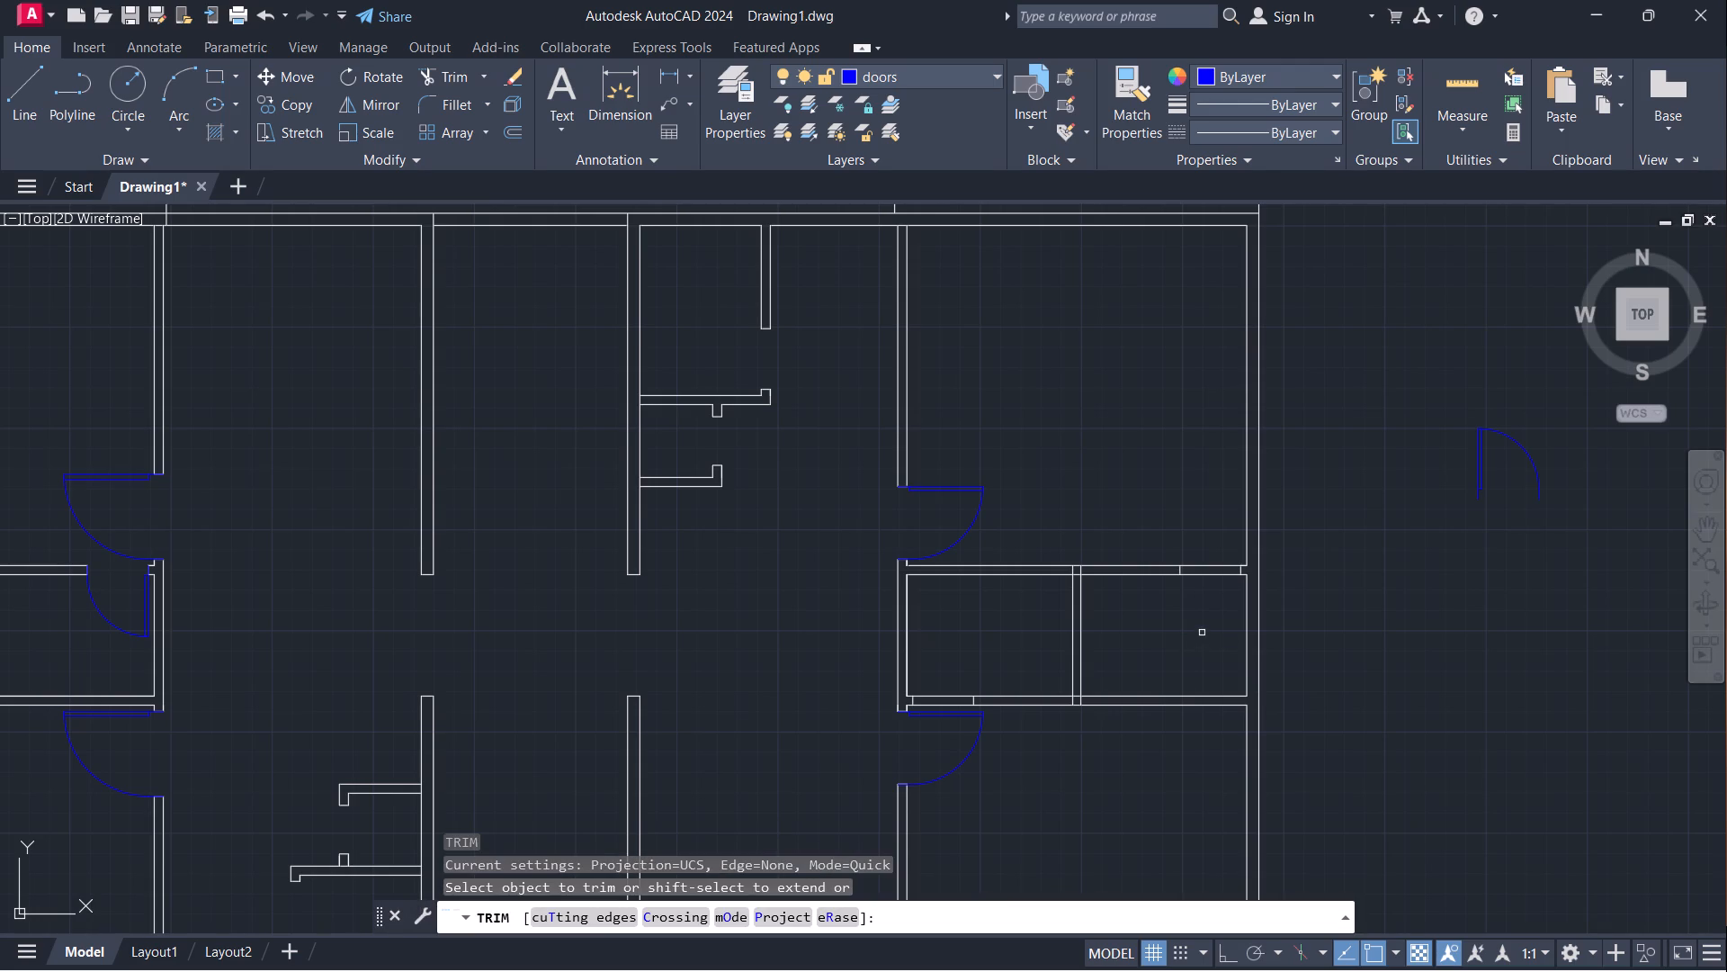
{"action": "scroll", "coordinate": [1207, 628], "scroll_direction": "up", "scroll_amount": 2}
{"action": "left_click", "coordinate": [1284, 481]}
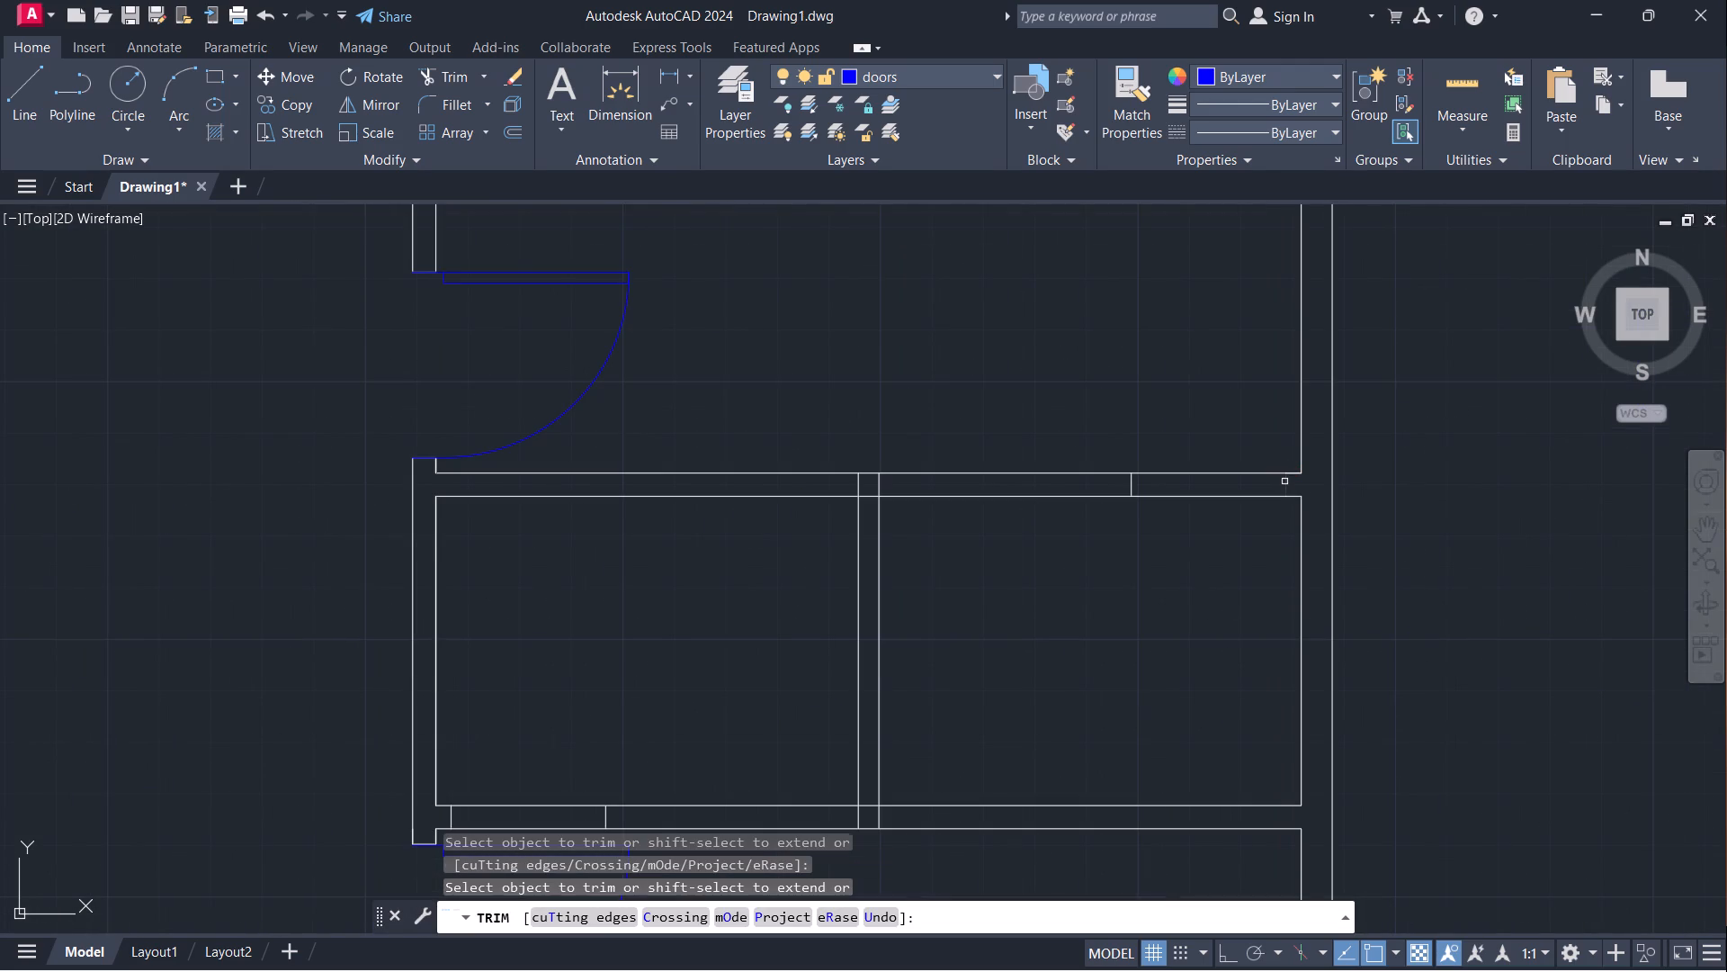
{"action": "left_click", "coordinate": [1131, 487]}
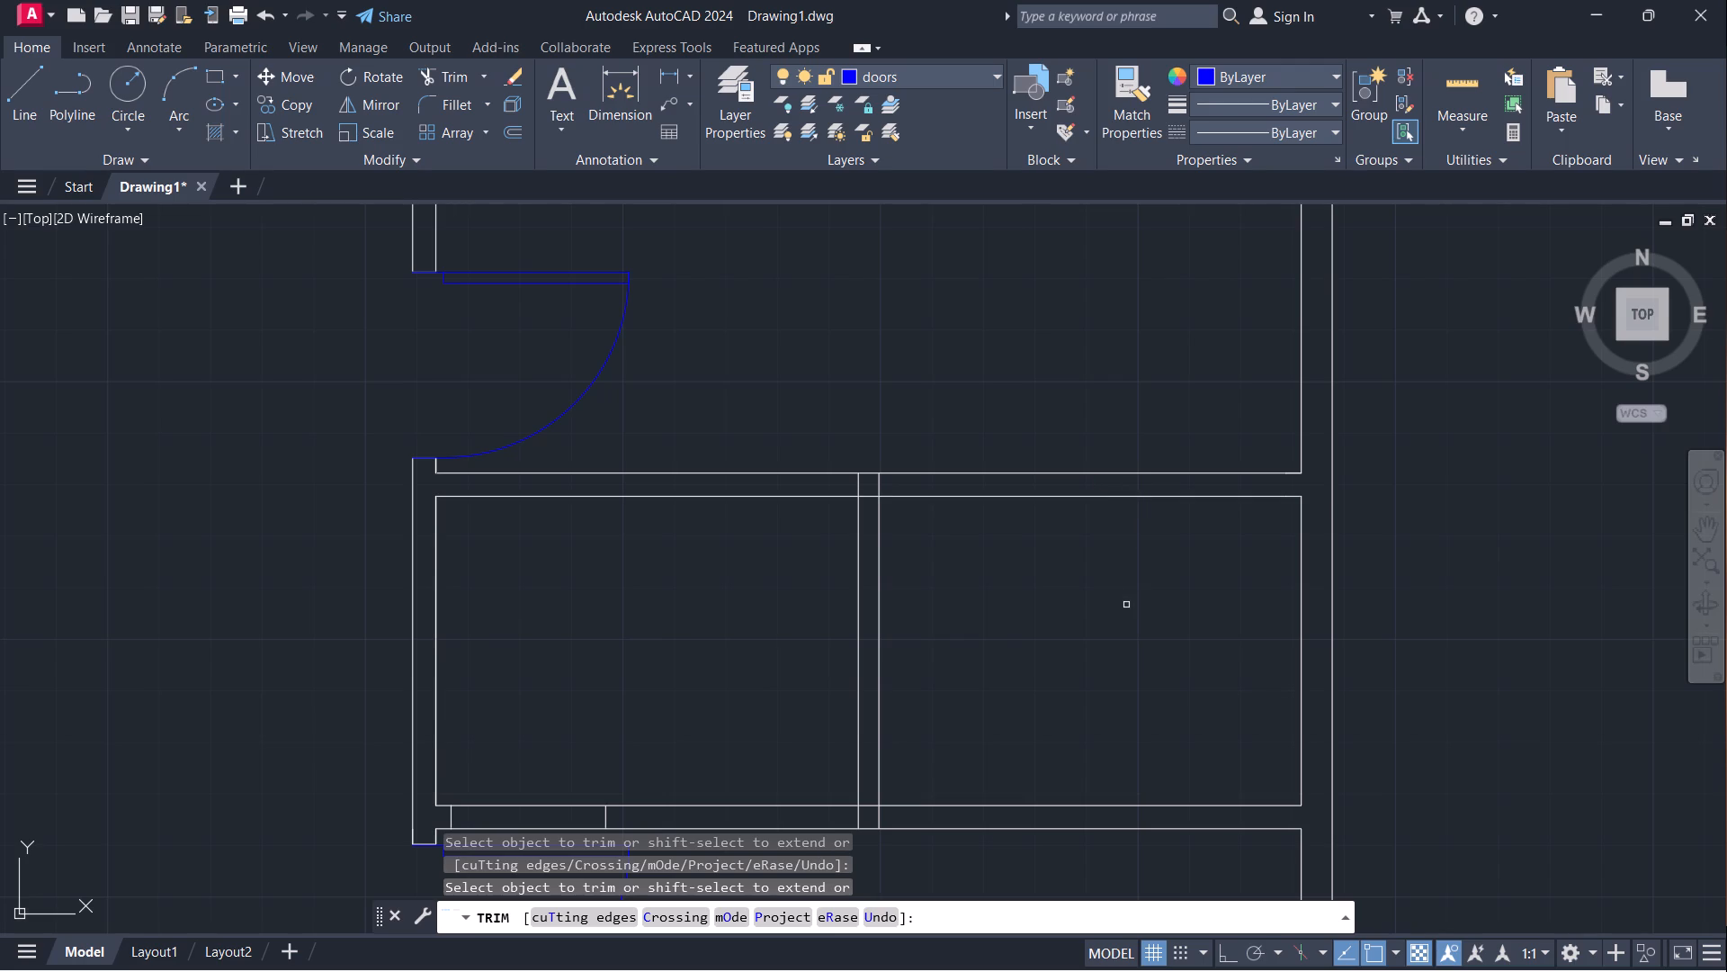
{"action": "scroll", "coordinate": [1126, 605], "scroll_direction": "down", "scroll_amount": 1}
{"action": "scroll", "coordinate": [552, 795], "scroll_direction": "up", "scroll_amount": 2}
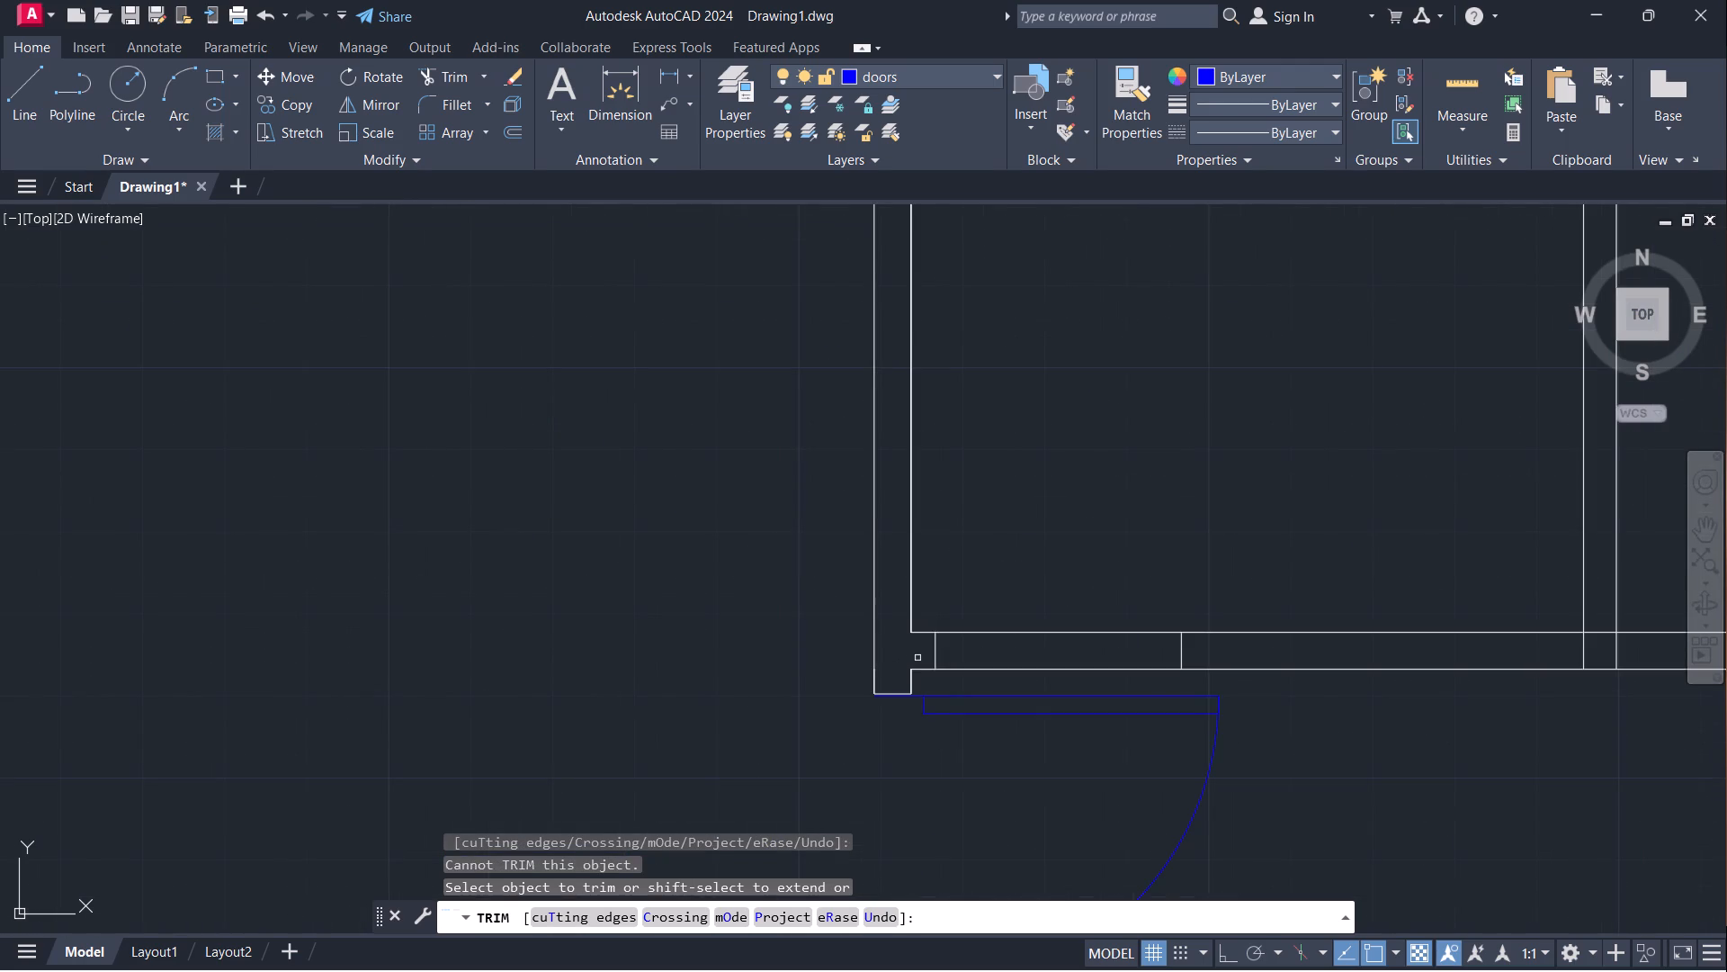
{"action": "left_click", "coordinate": [937, 647]}
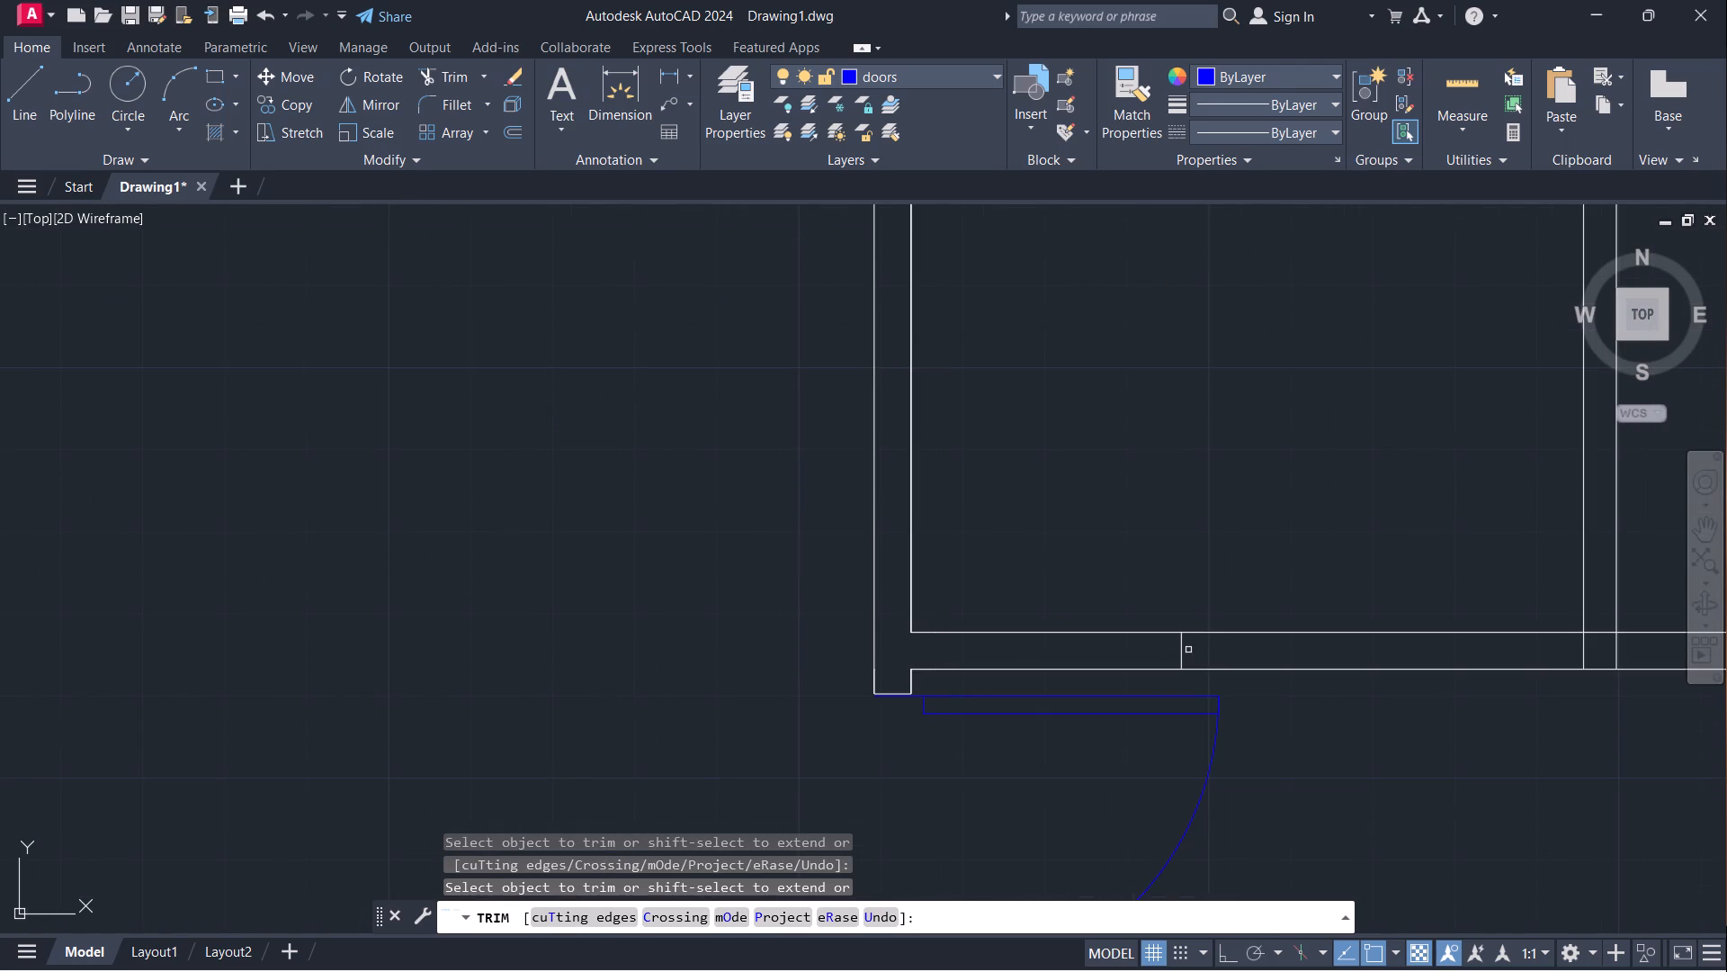
{"action": "left_click", "coordinate": [1181, 652]}
{"action": "key", "text": "Escape"}
Examine the right unit's closed small middle rooms and compare them with the left unit's door layout.
{"action": "scroll", "coordinate": [999, 510], "scroll_direction": "down", "scroll_amount": 1}
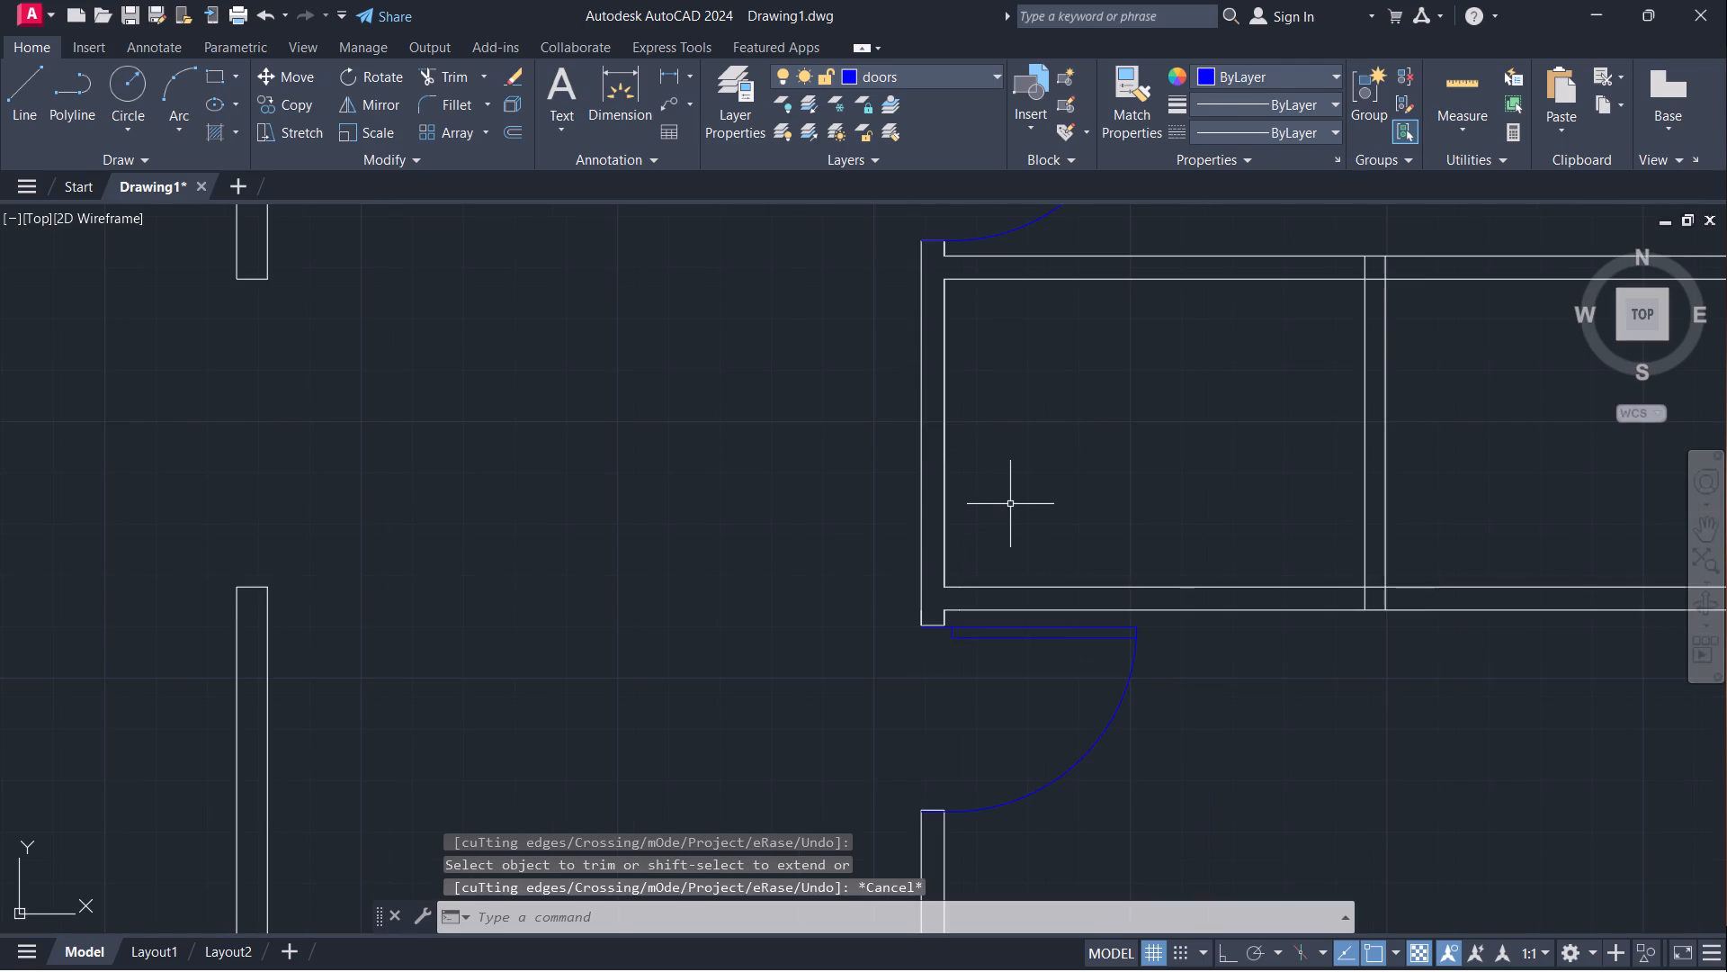
{"action": "middle_click_drag", "start_coordinate": [1011, 503], "coordinate": [645, 600]}
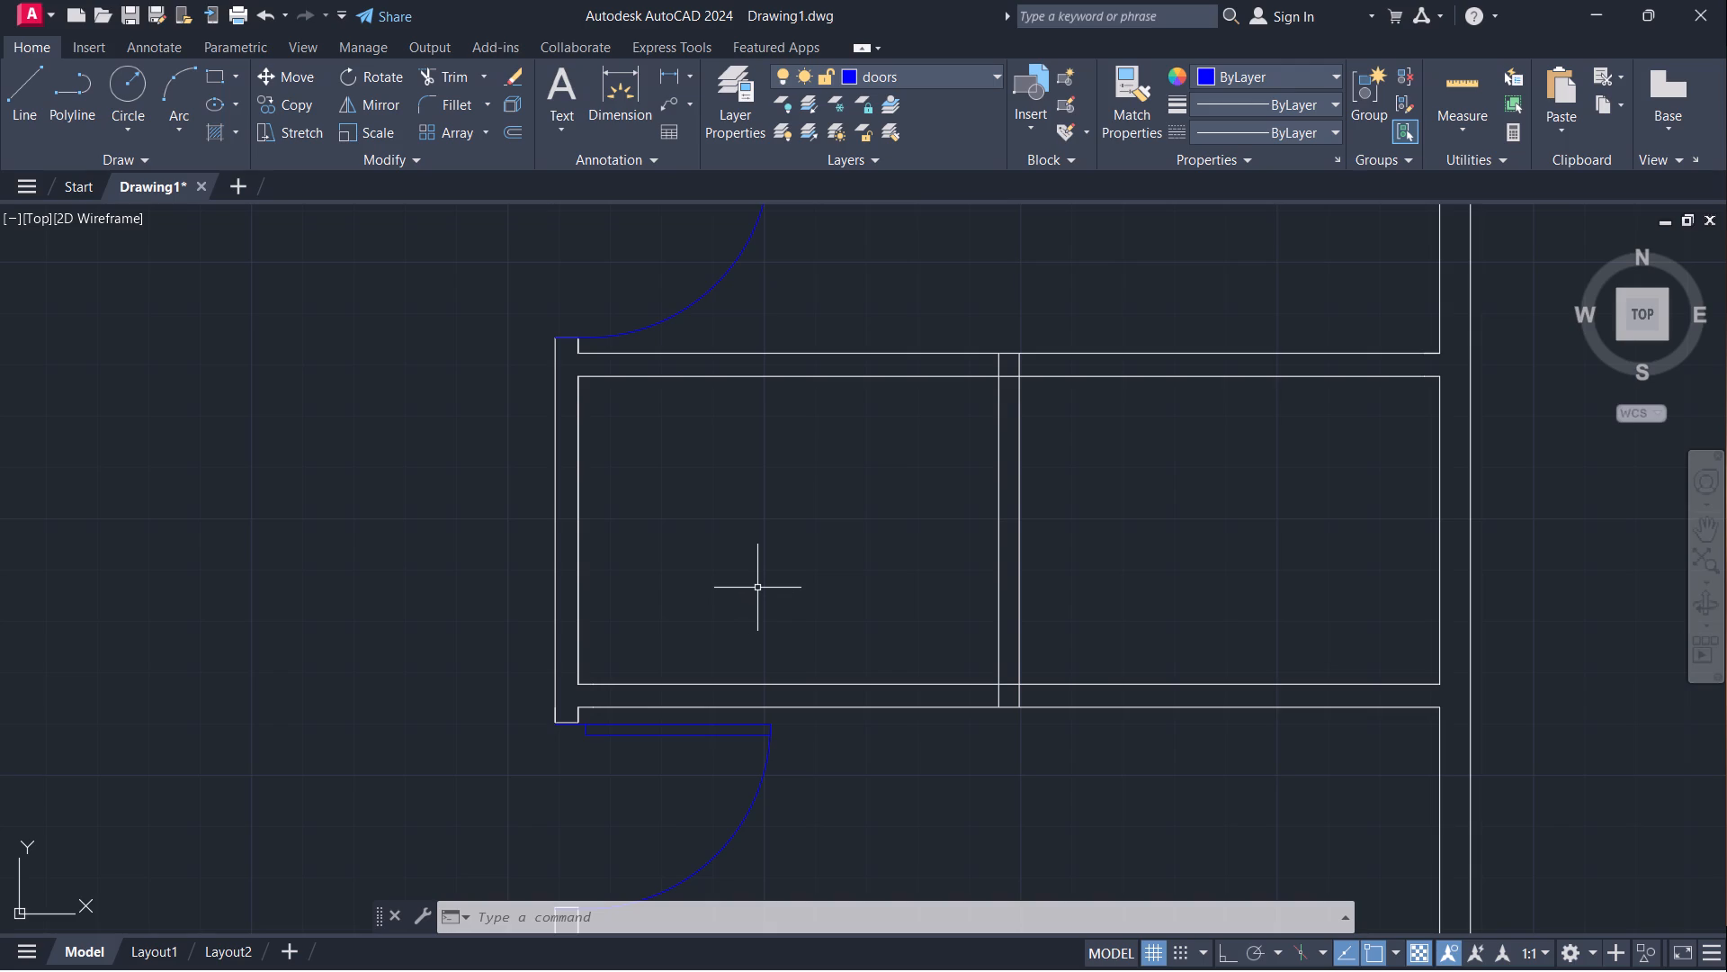
{"action": "scroll", "coordinate": [763, 588], "scroll_direction": "down", "scroll_amount": 1}
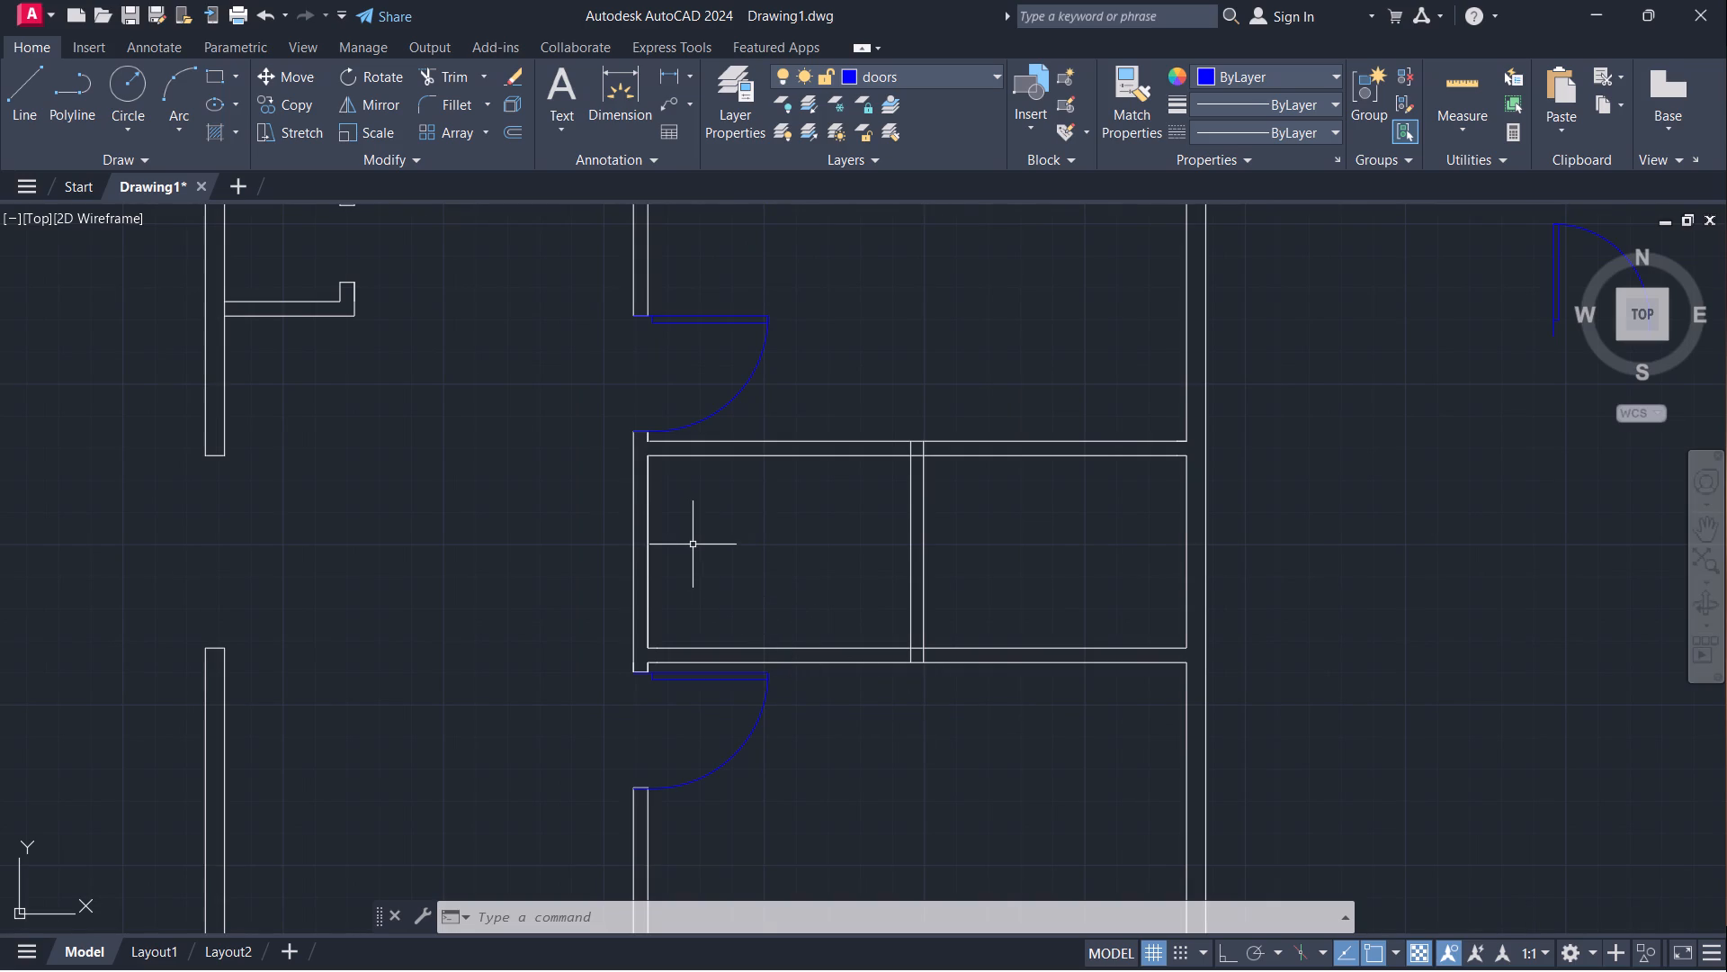
{"action": "scroll", "coordinate": [640, 482], "scroll_direction": "up", "scroll_amount": 2}
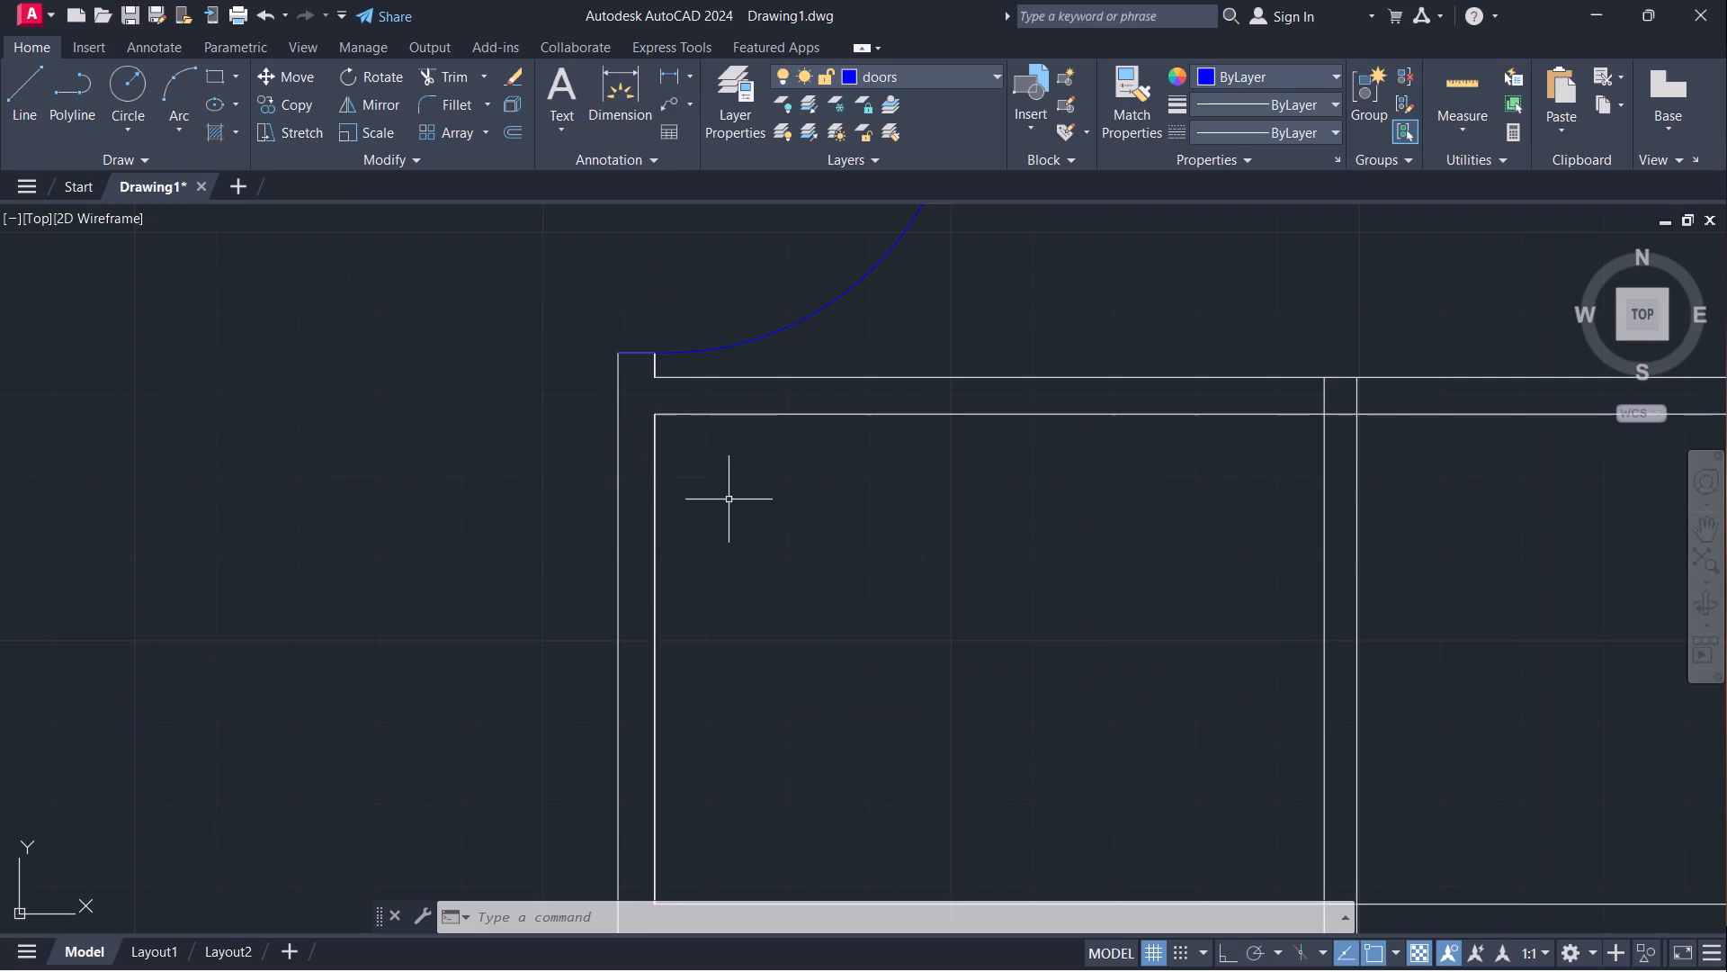
{"action": "scroll", "coordinate": [730, 501], "scroll_direction": "down", "scroll_amount": 2}
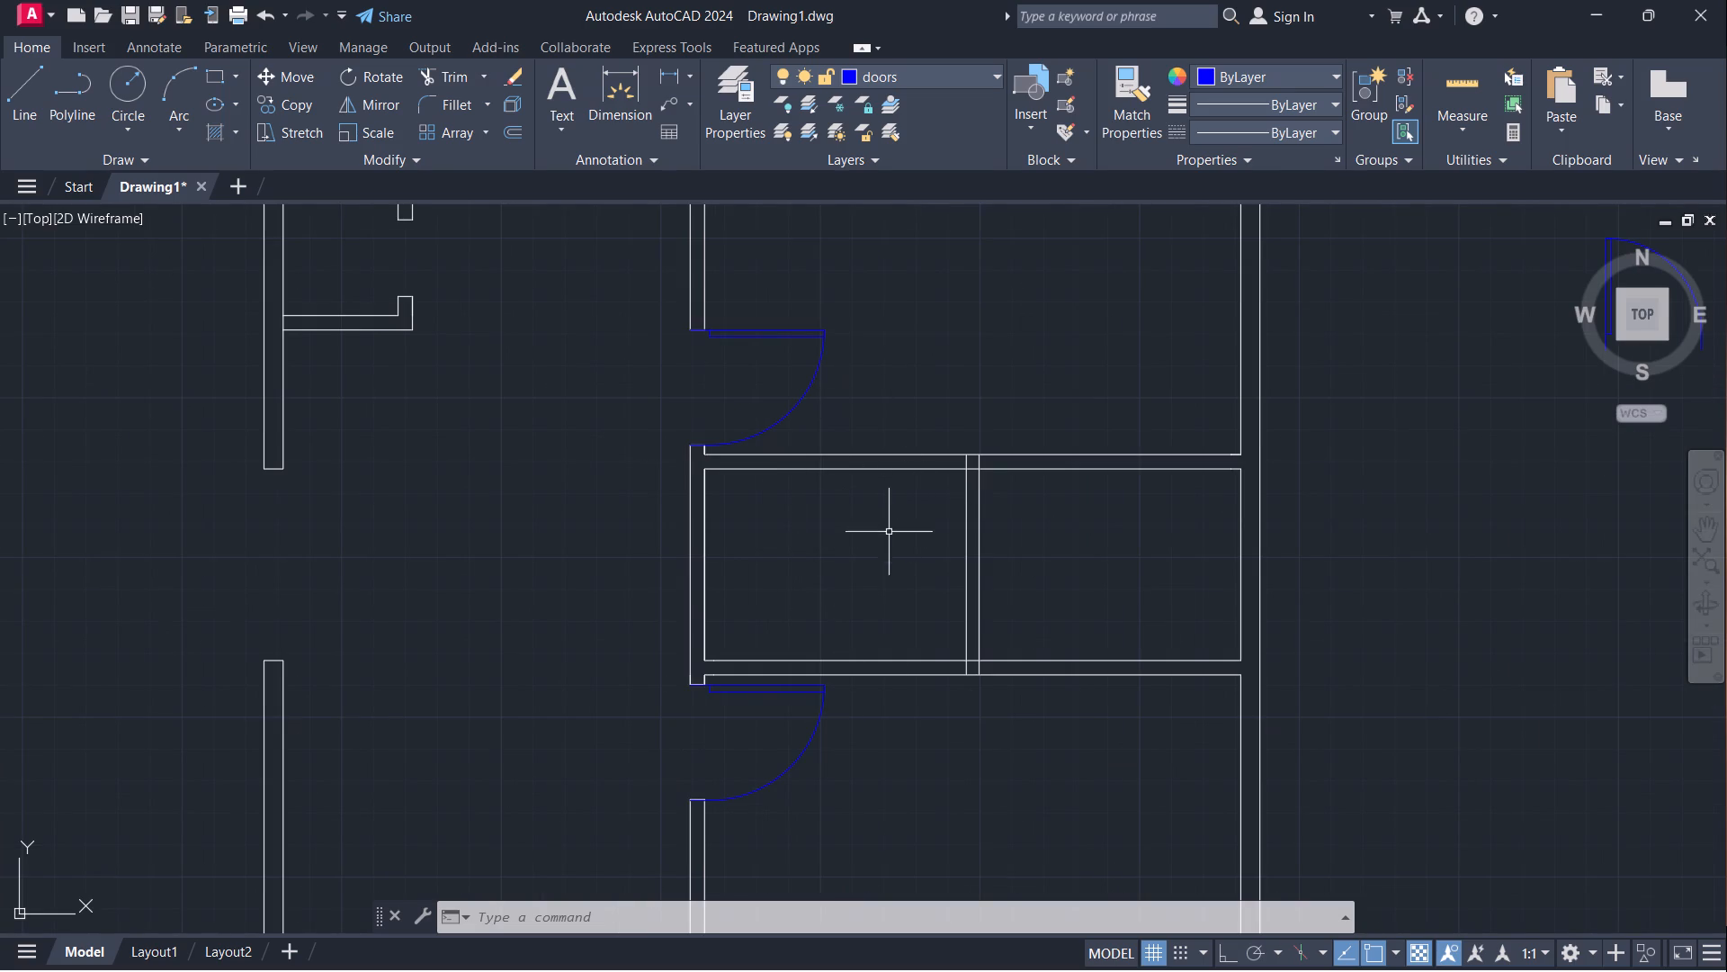
{"action": "scroll", "coordinate": [863, 546], "scroll_direction": "down", "scroll_amount": 2}
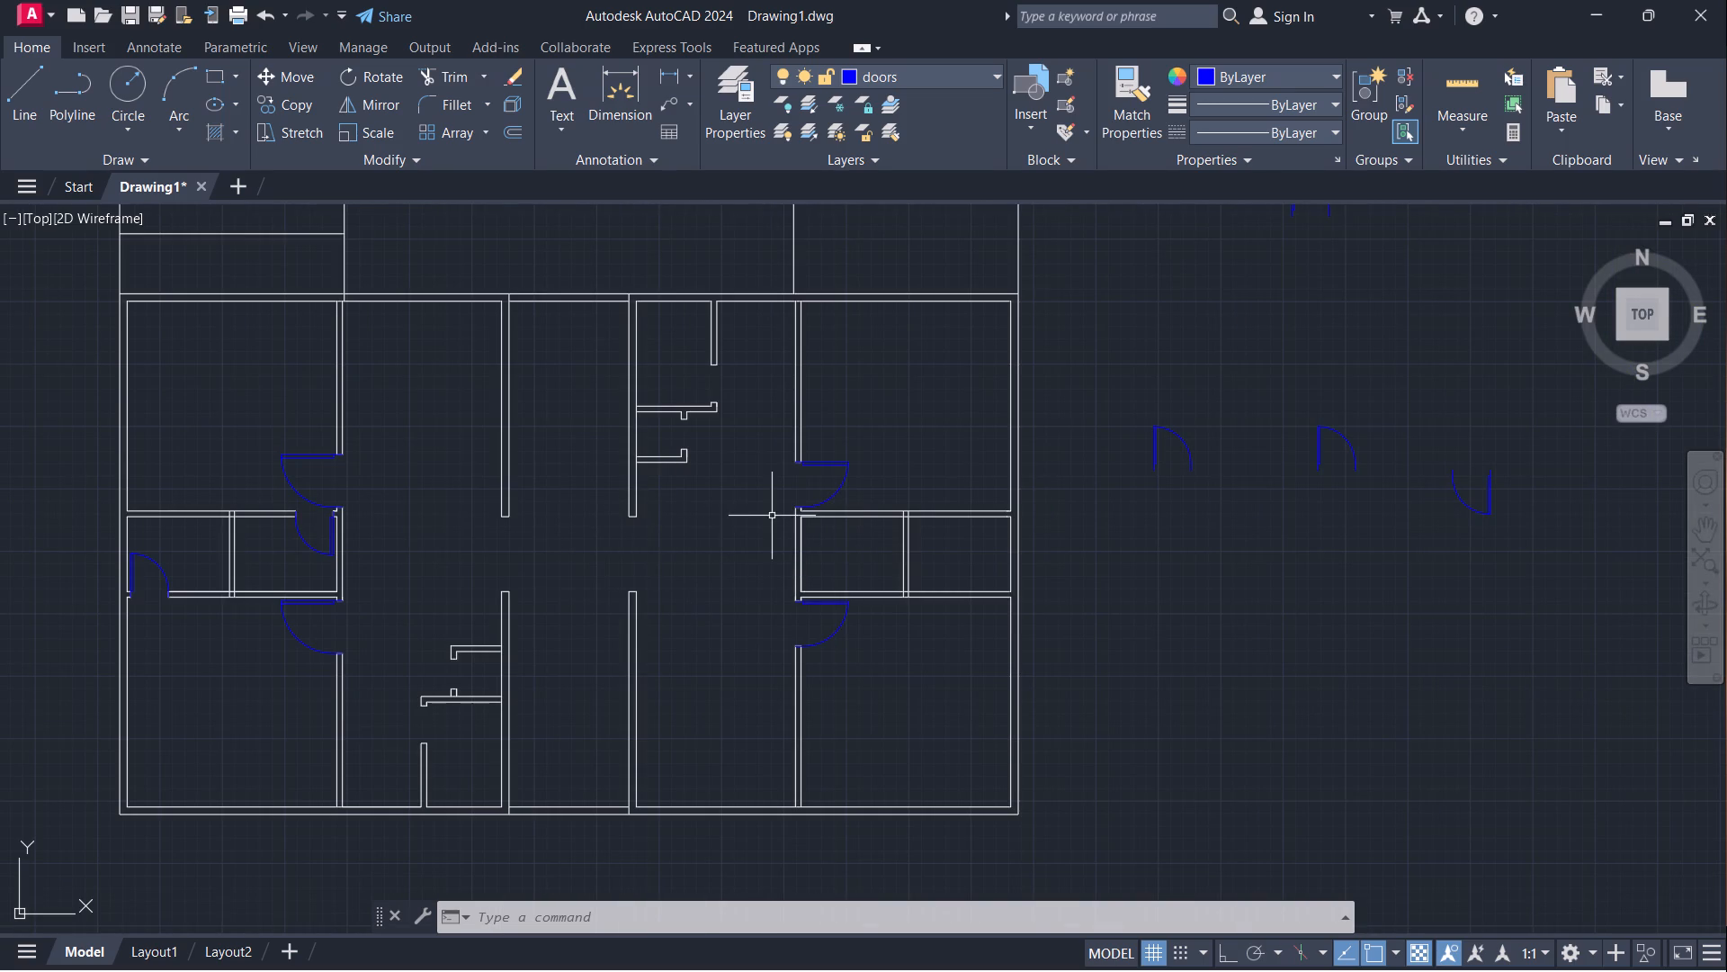
{"action": "scroll", "coordinate": [841, 527], "scroll_direction": "up", "scroll_amount": 2}
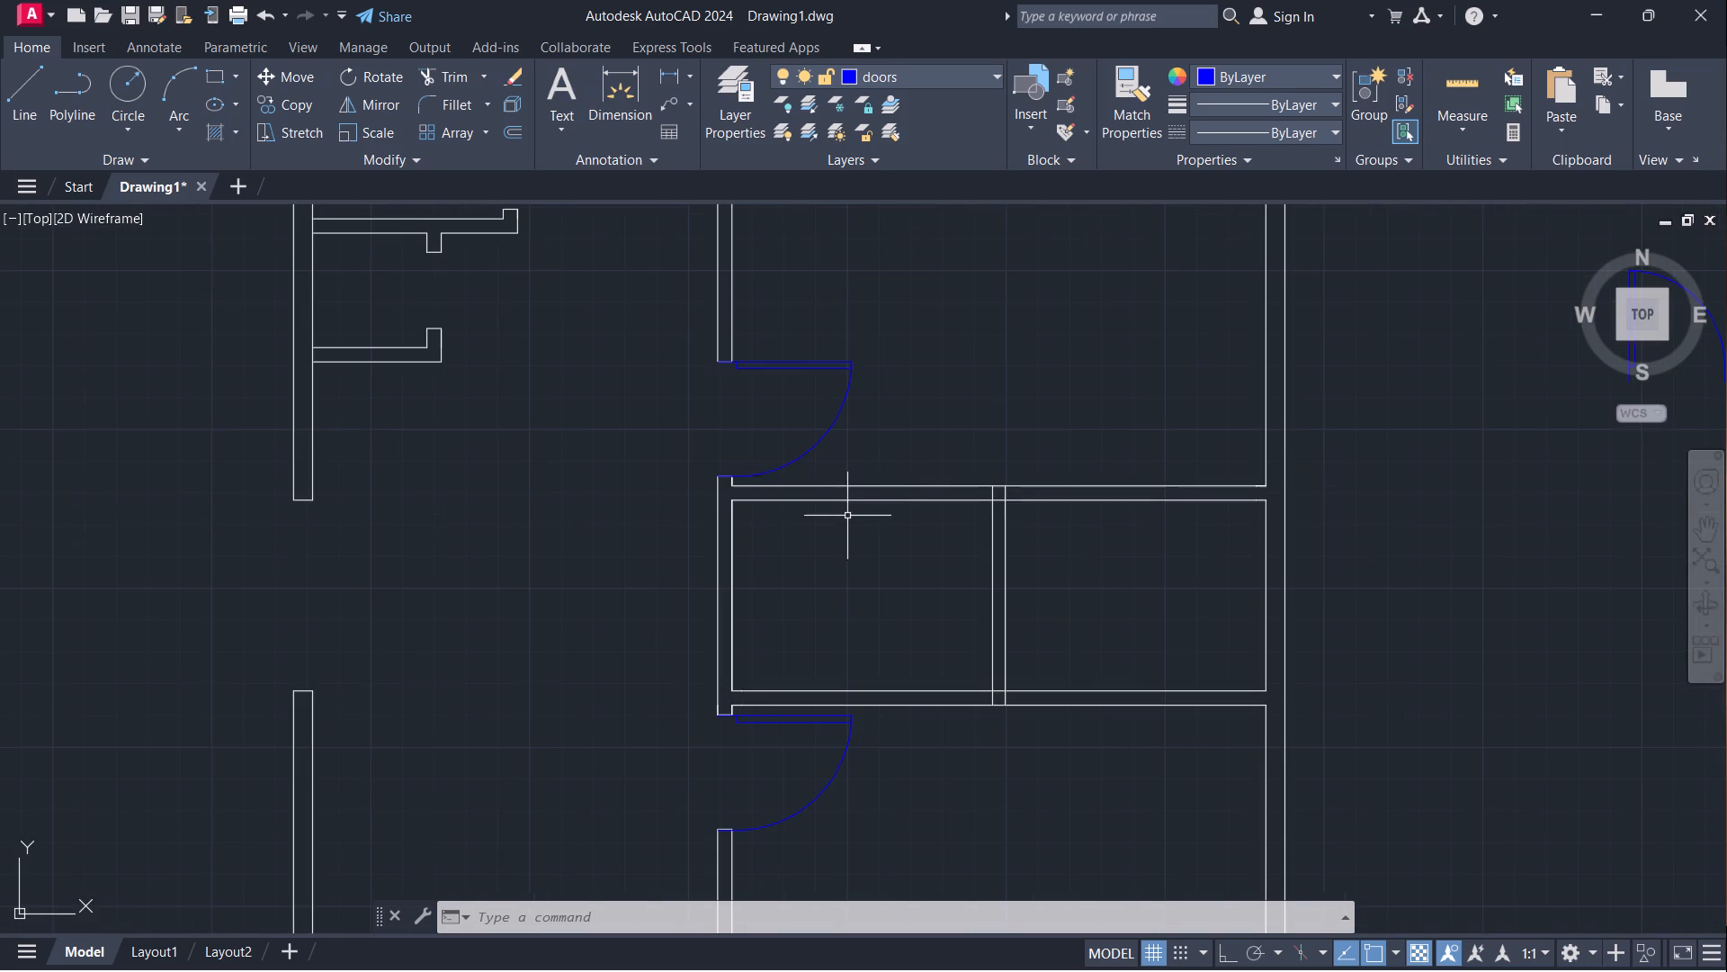
{"action": "scroll", "coordinate": [971, 435], "scroll_direction": "up", "scroll_amount": 1}
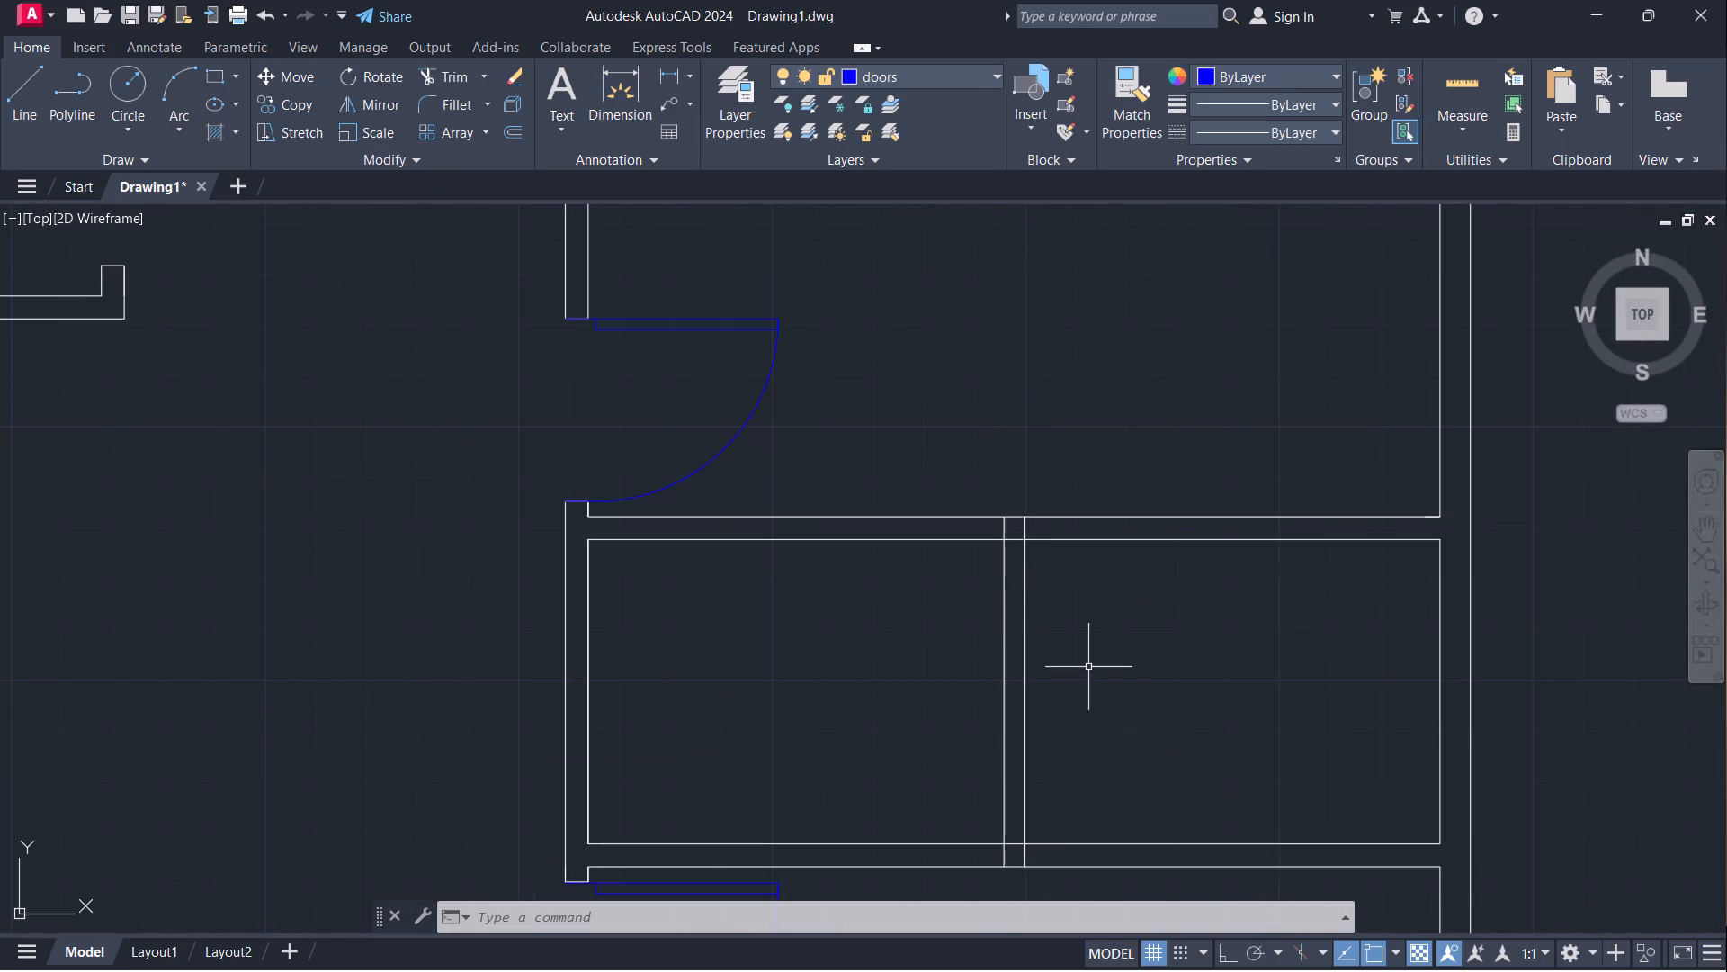
{"action": "middle_click_drag", "start_coordinate": [1121, 670], "coordinate": [963, 546]}
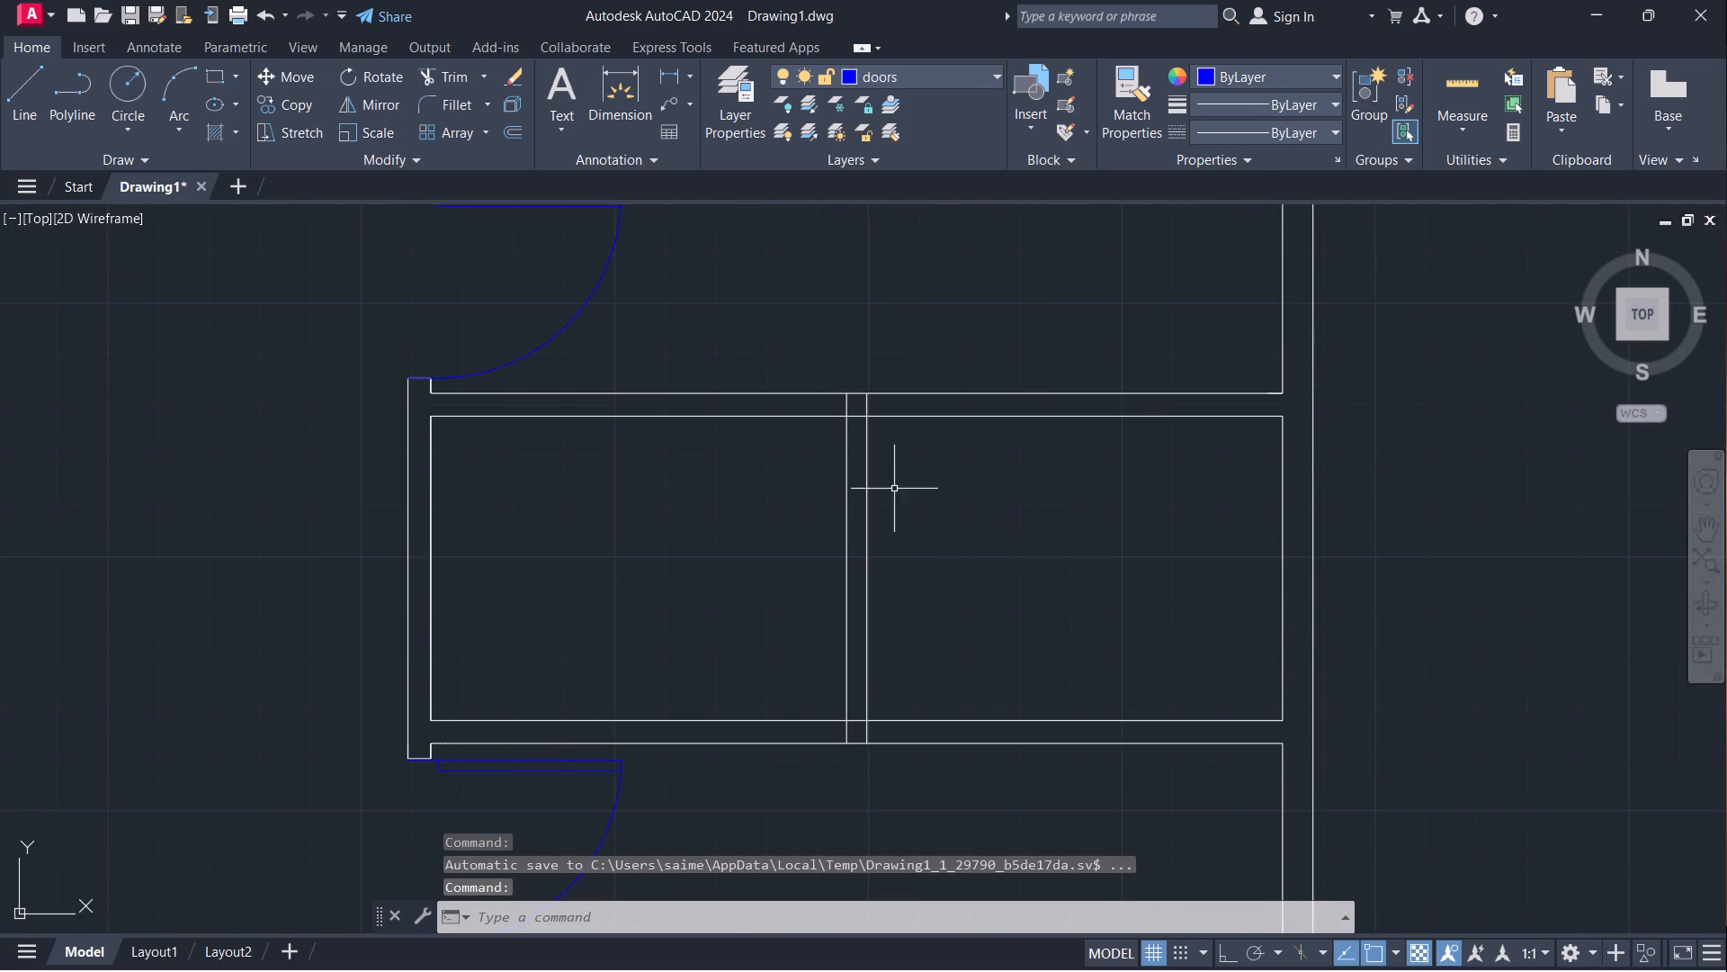
{"action": "scroll", "coordinate": [708, 524], "scroll_direction": "down", "scroll_amount": 1}
{"action": "middle_click_drag", "start_coordinate": [708, 524], "coordinate": [875, 530]}
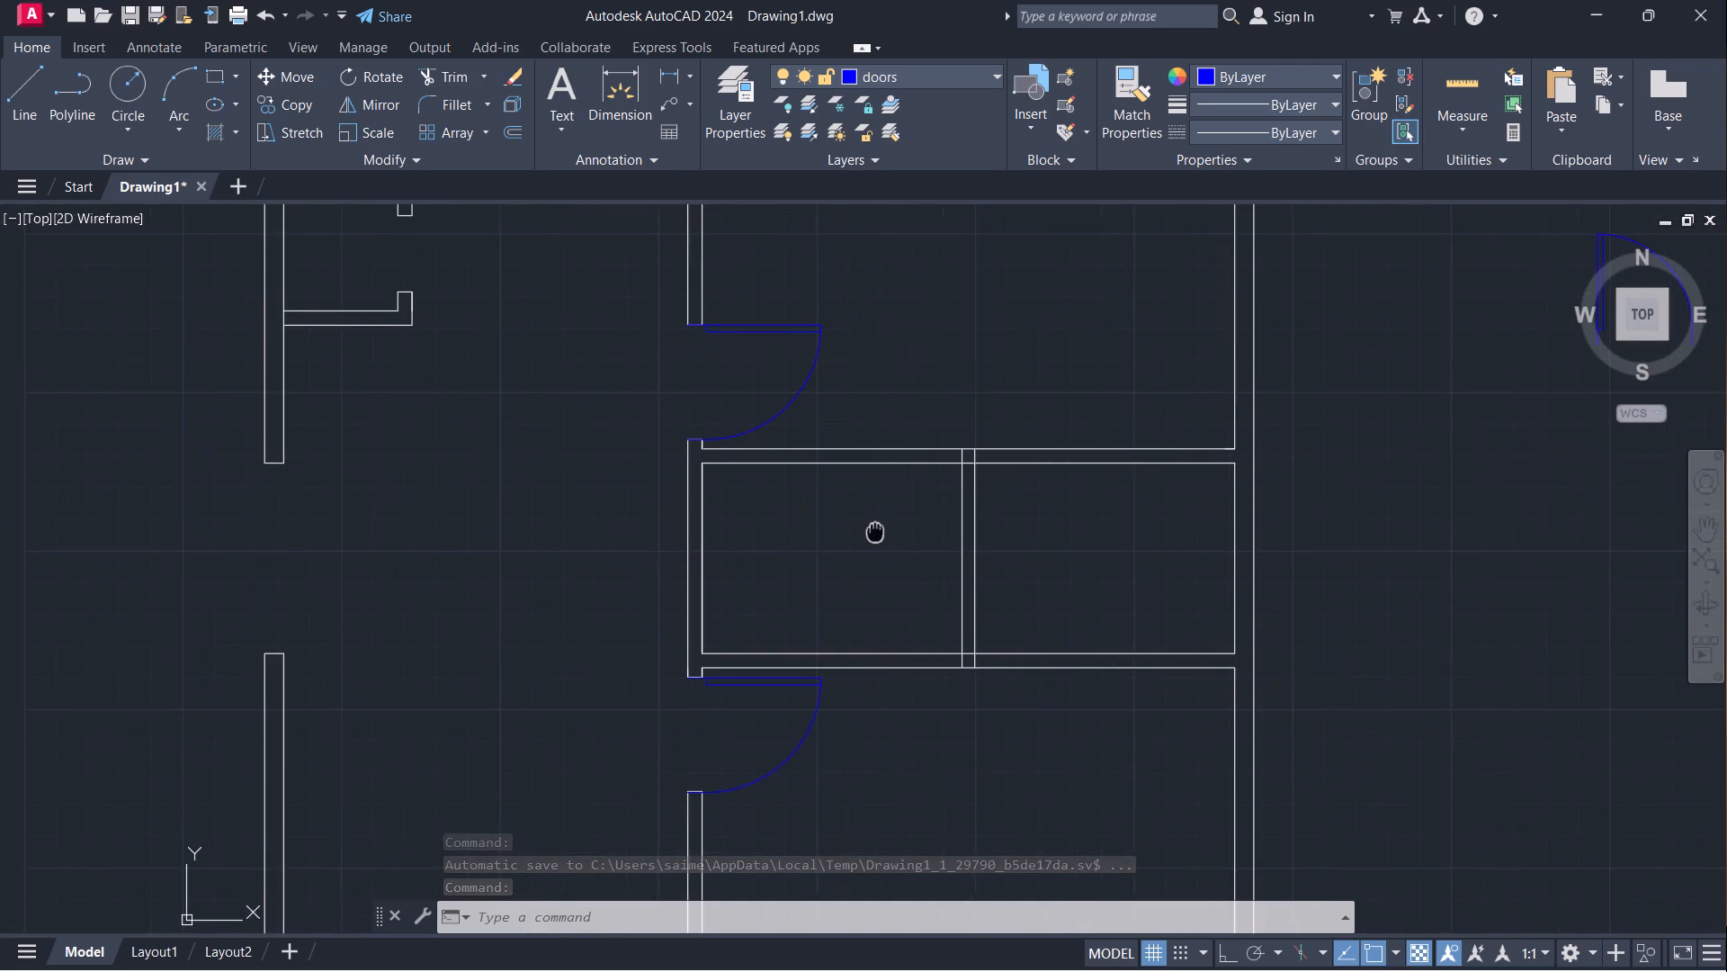
{"action": "middle_click_drag", "start_coordinate": [875, 530], "coordinate": [892, 522]}
{"action": "scroll", "coordinate": [774, 489], "scroll_direction": "down", "scroll_amount": 1}
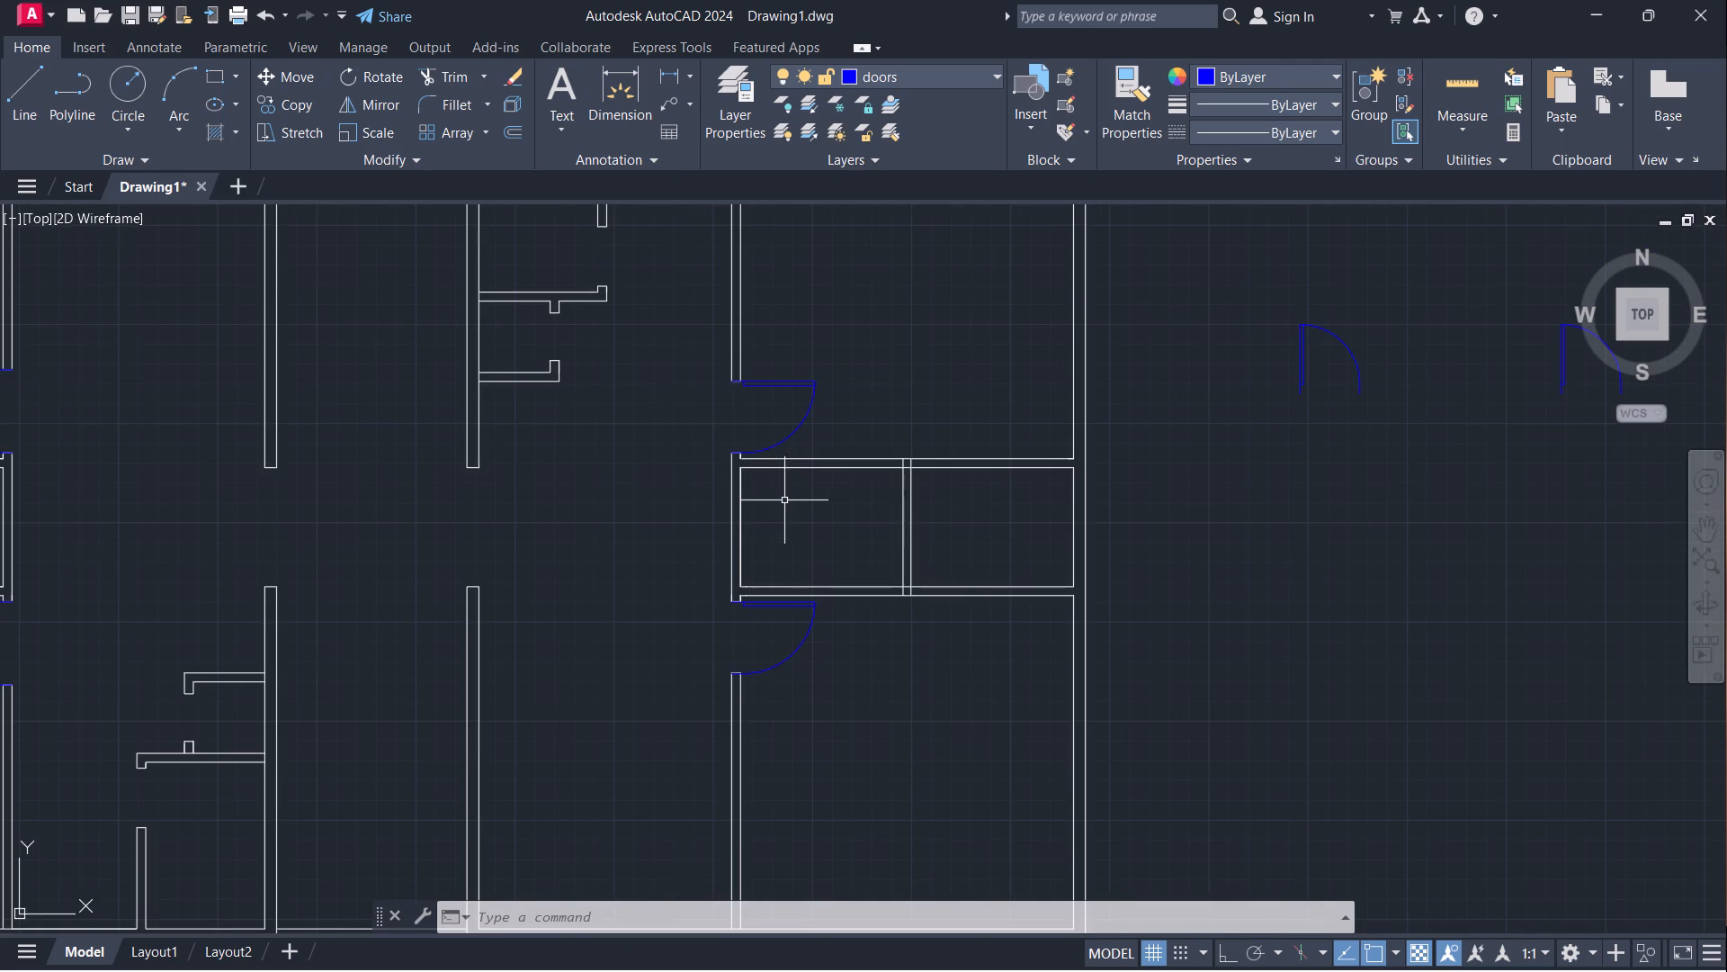
{"action": "scroll", "coordinate": [771, 502], "scroll_direction": "down", "scroll_amount": 1}
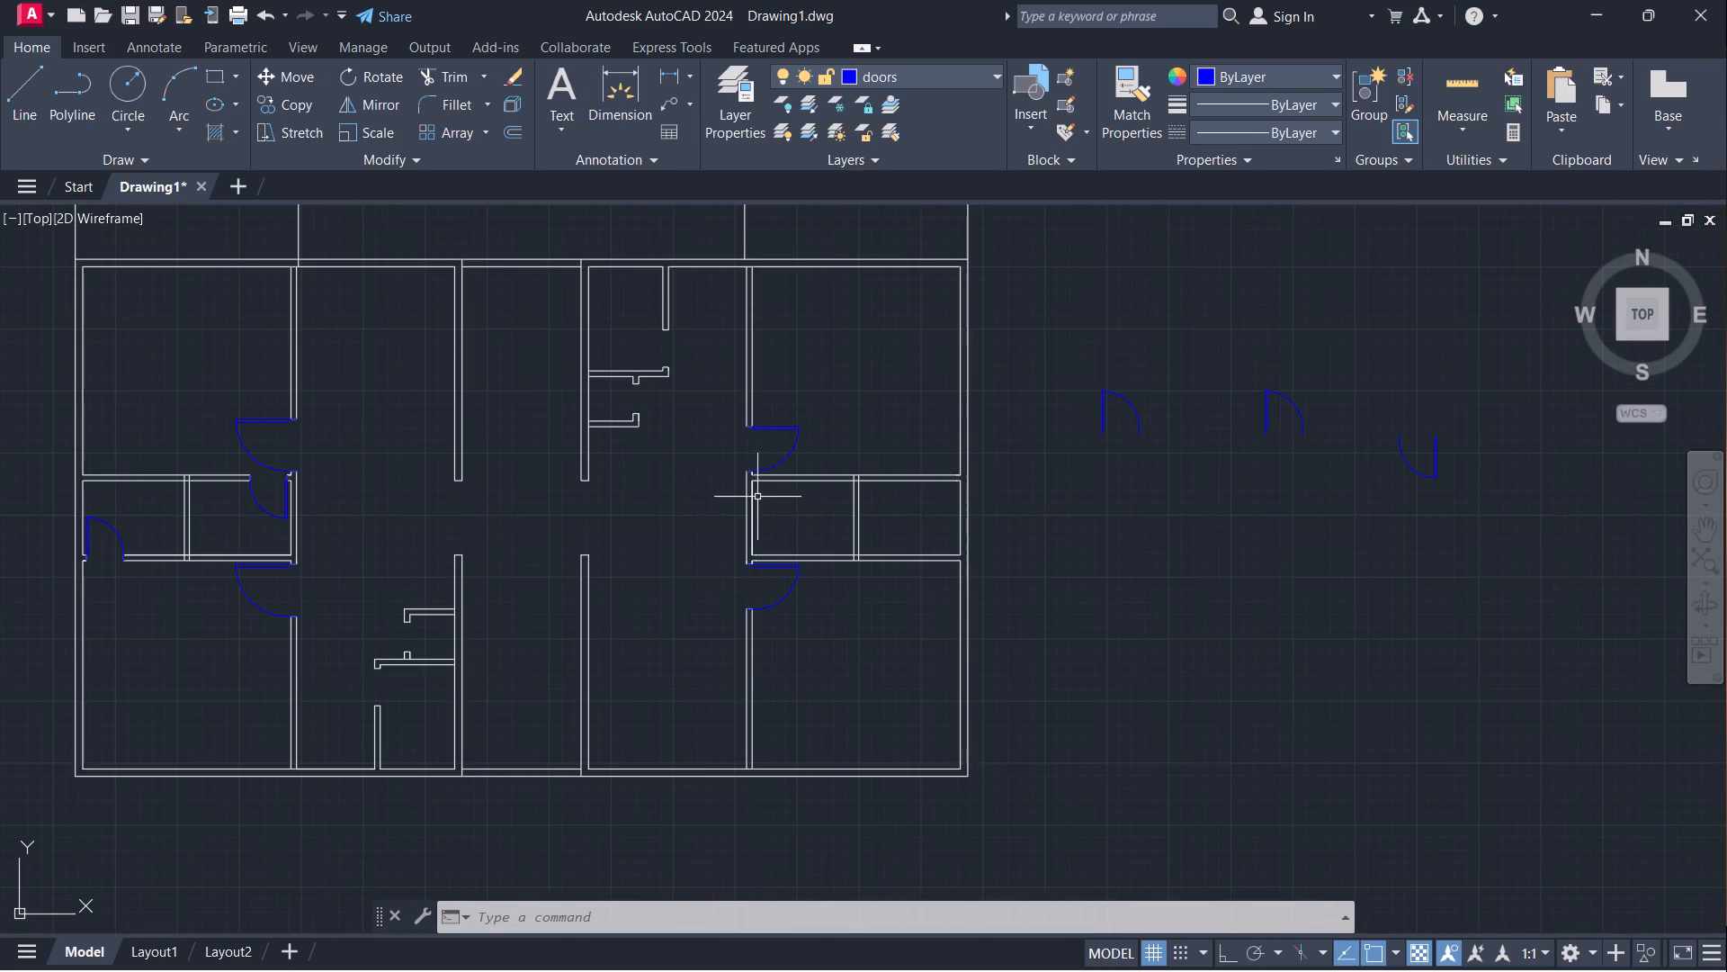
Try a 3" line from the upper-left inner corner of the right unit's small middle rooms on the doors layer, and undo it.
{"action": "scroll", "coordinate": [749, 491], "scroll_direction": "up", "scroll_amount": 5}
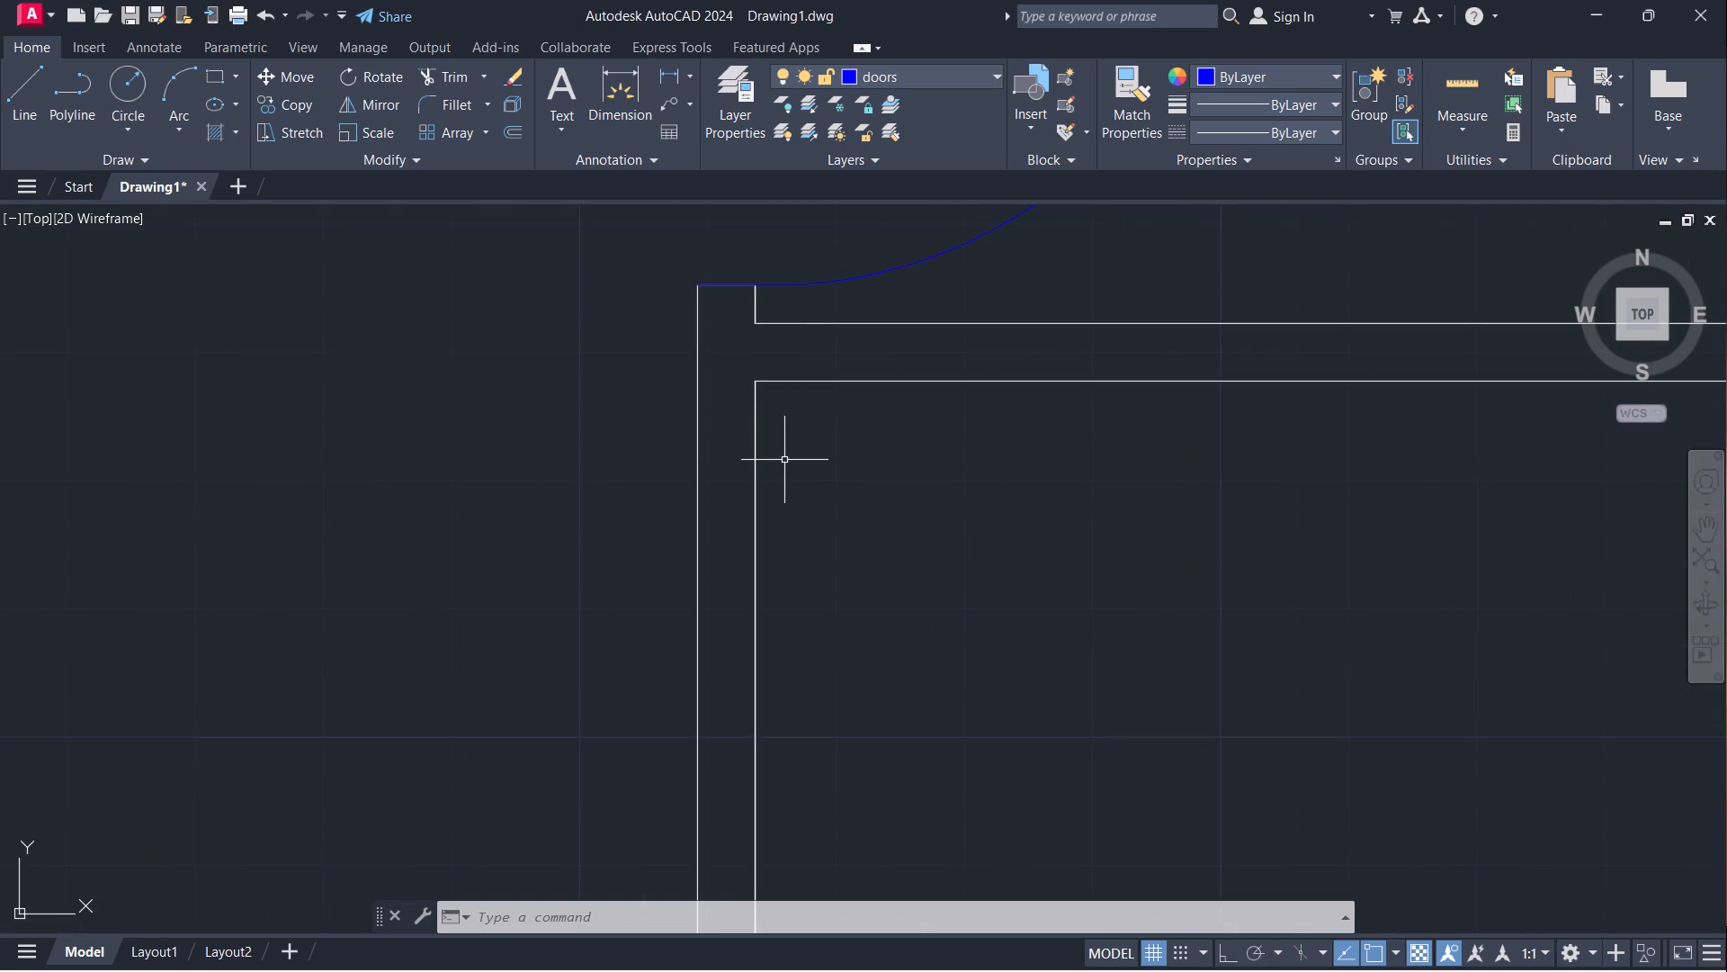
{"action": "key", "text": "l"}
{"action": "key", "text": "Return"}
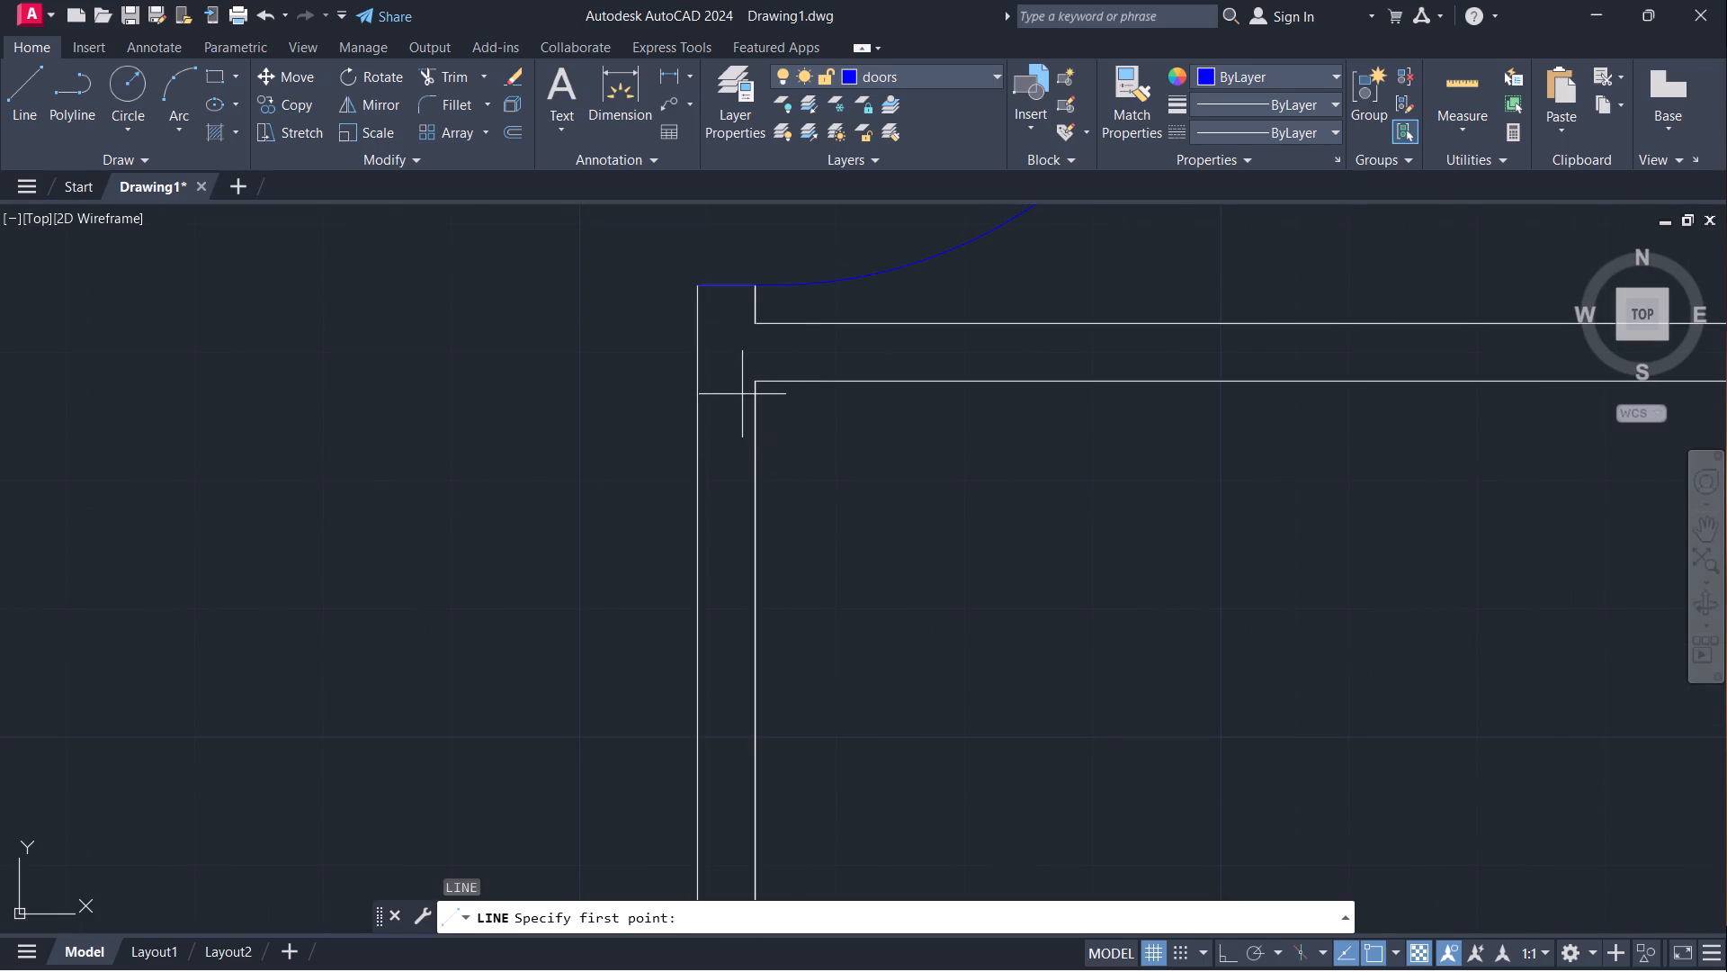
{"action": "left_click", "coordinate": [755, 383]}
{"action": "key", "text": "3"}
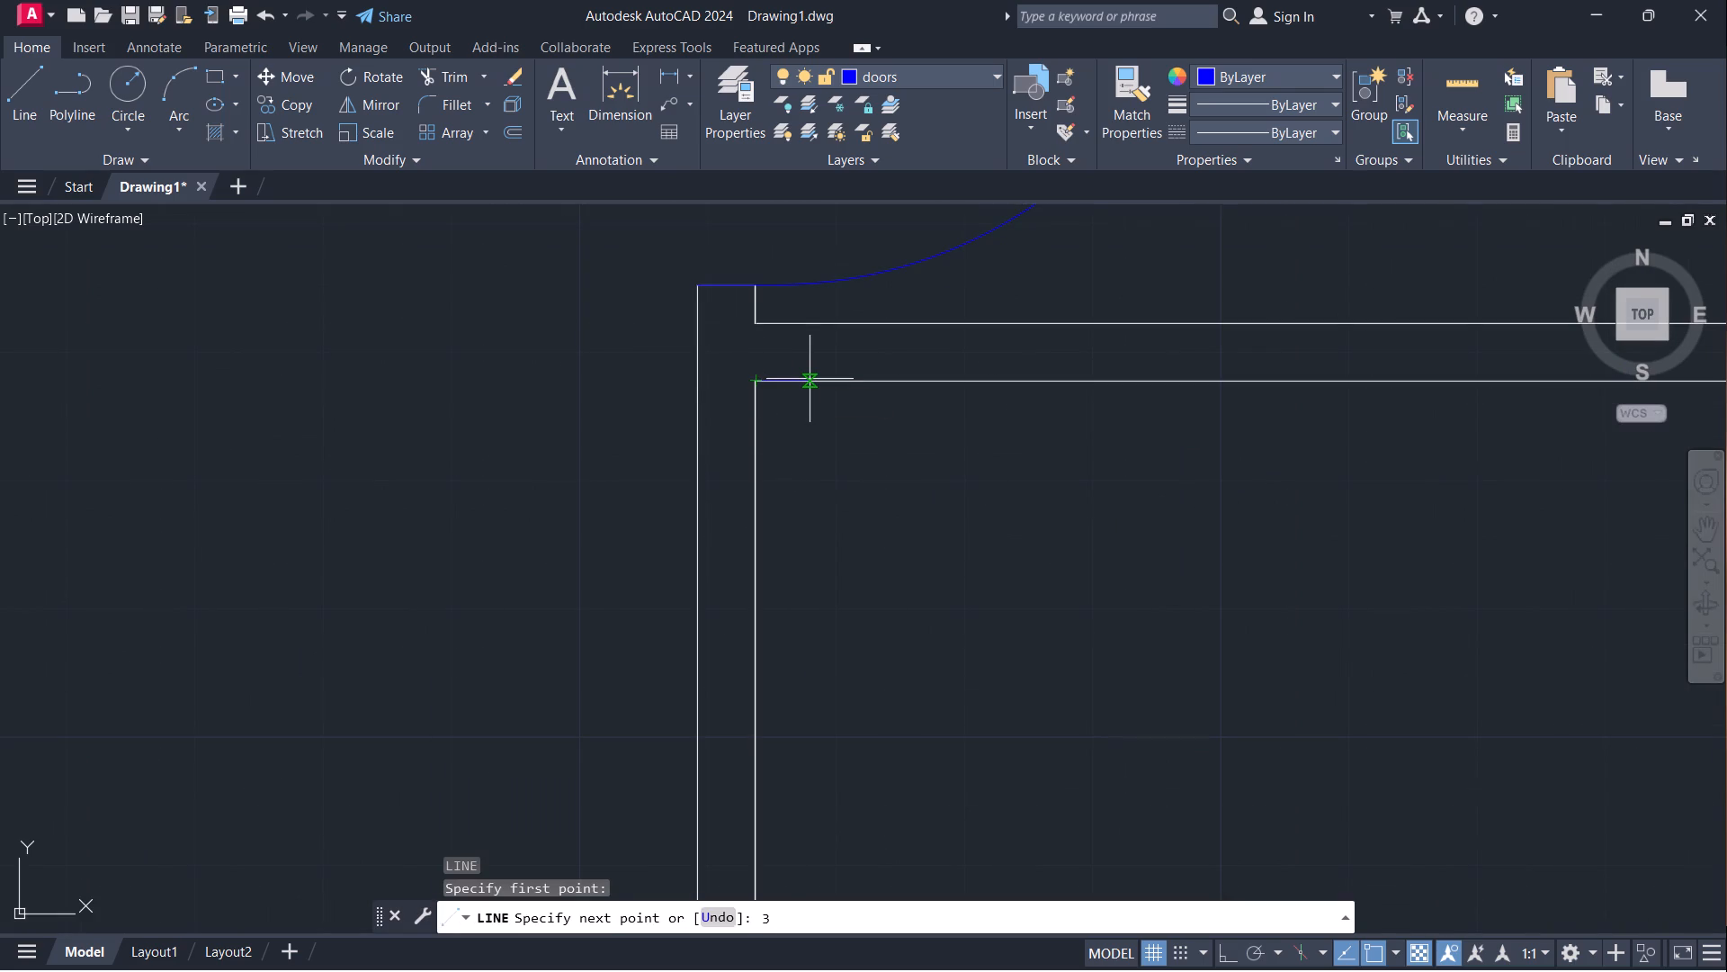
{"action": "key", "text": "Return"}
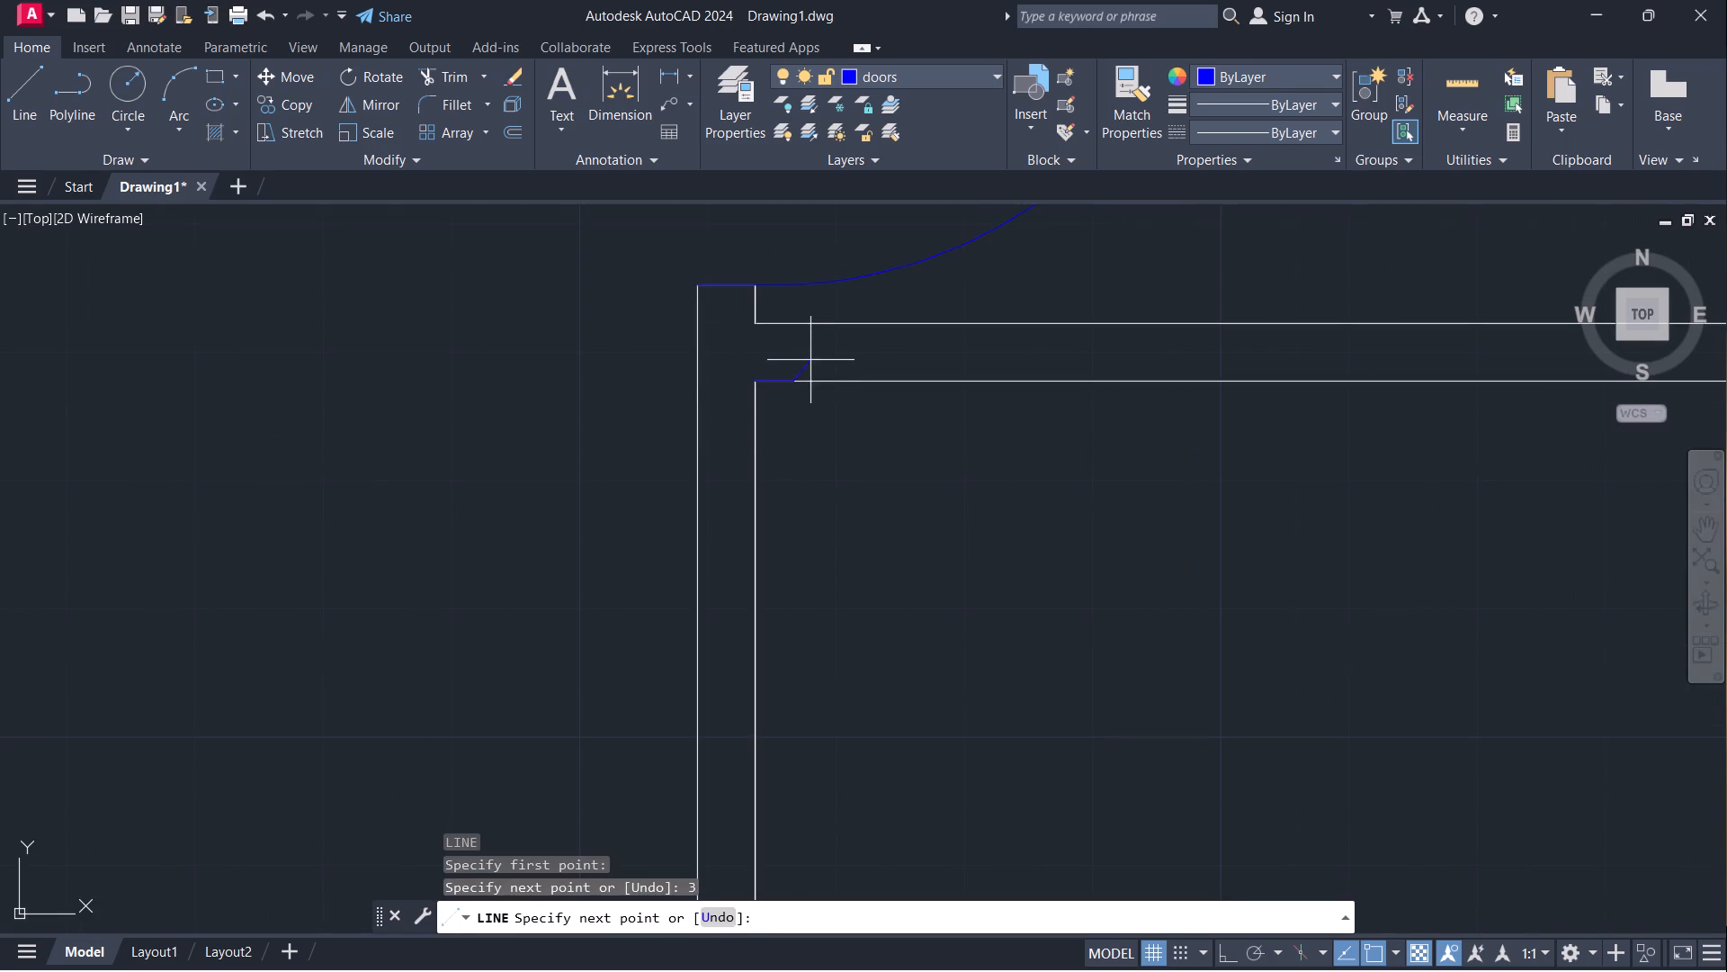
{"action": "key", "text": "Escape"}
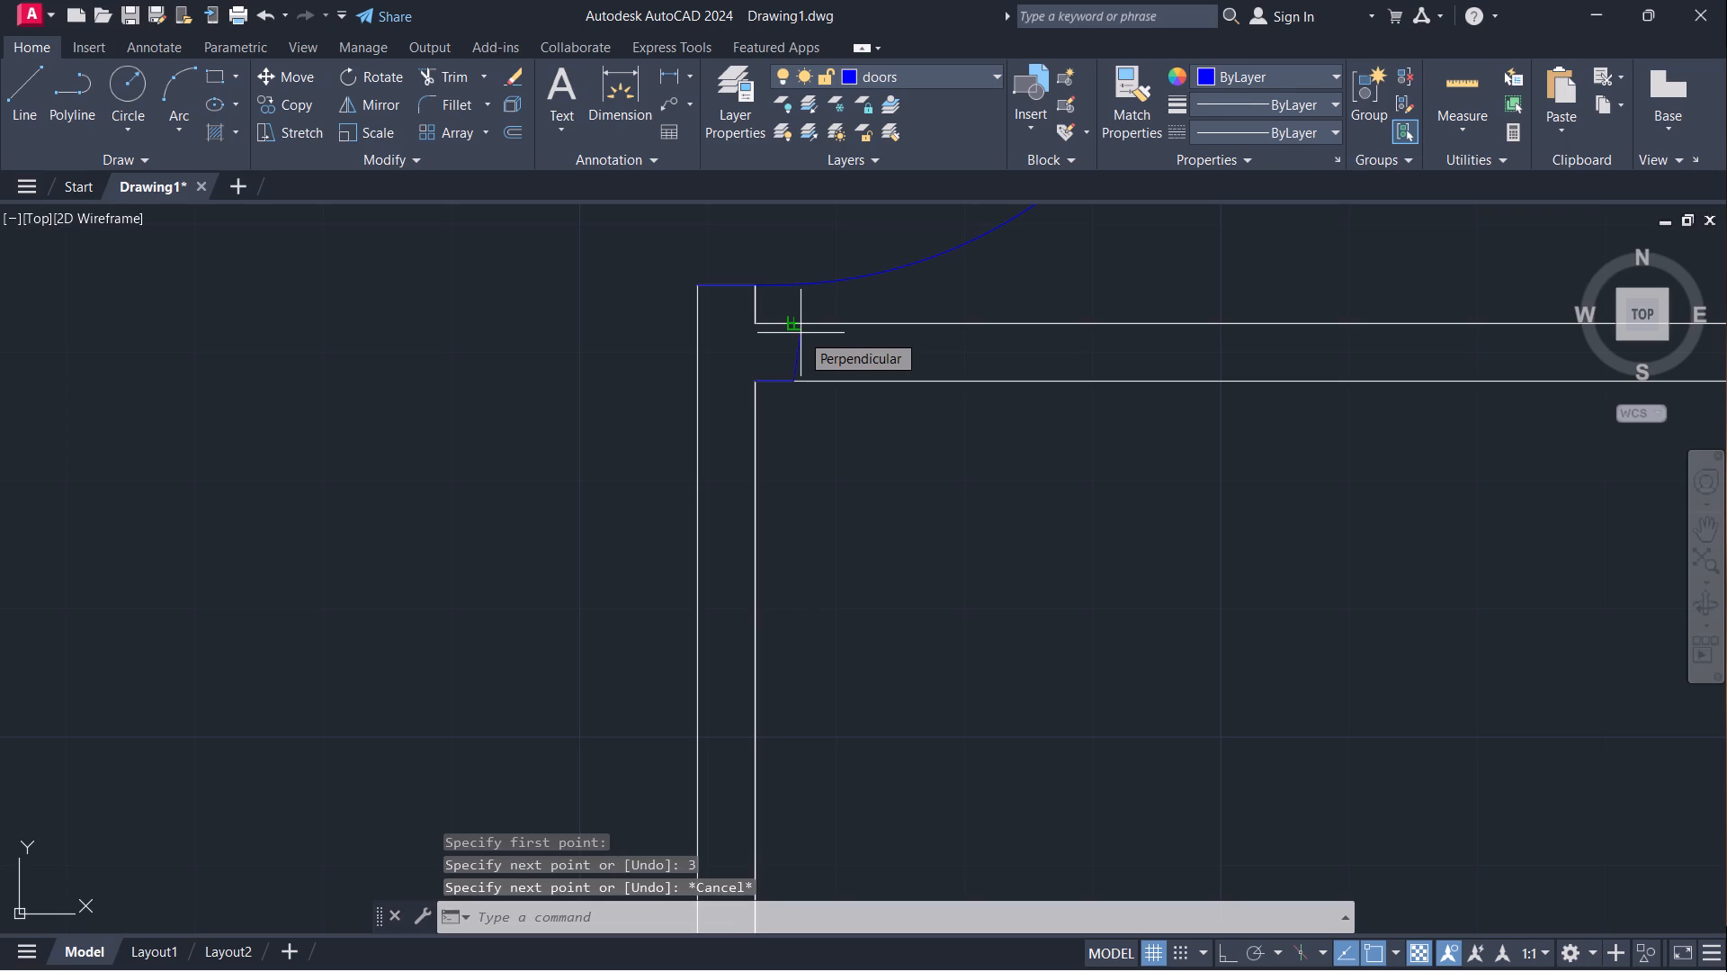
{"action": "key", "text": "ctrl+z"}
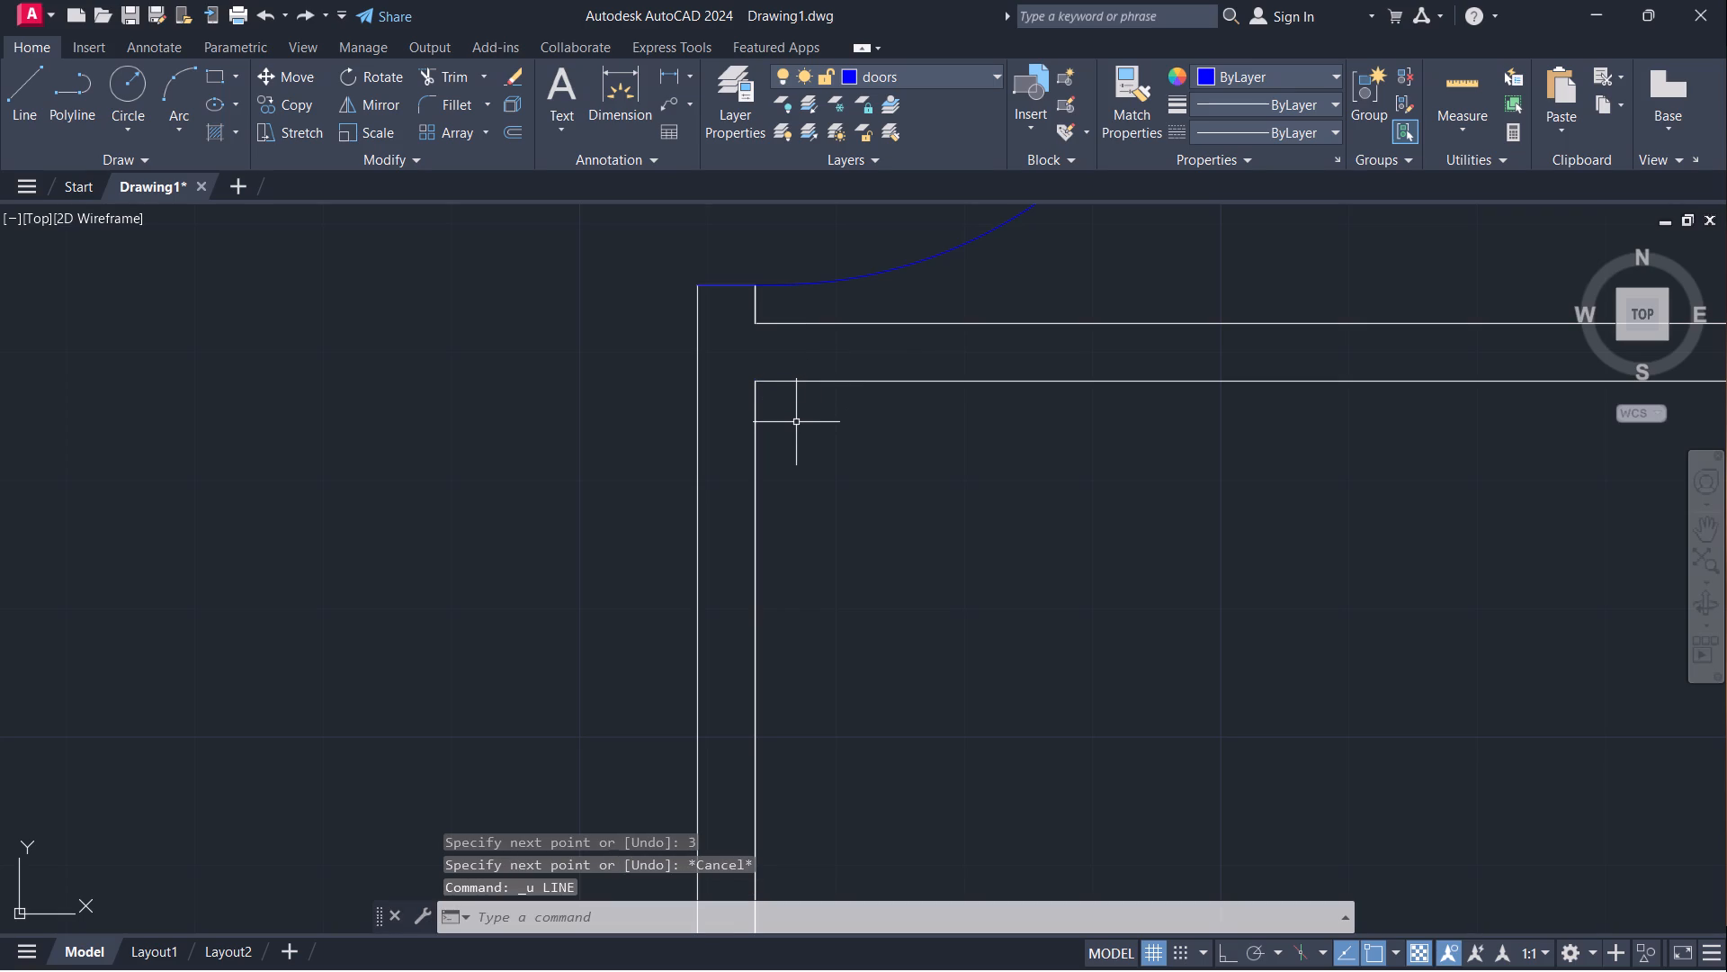
On the walls layer, outline a 2'6" door opening in the small middle rooms' upper wall, starting 3" from the left inner corner, with Ortho on.
{"action": "left_click", "coordinate": [951, 68]}
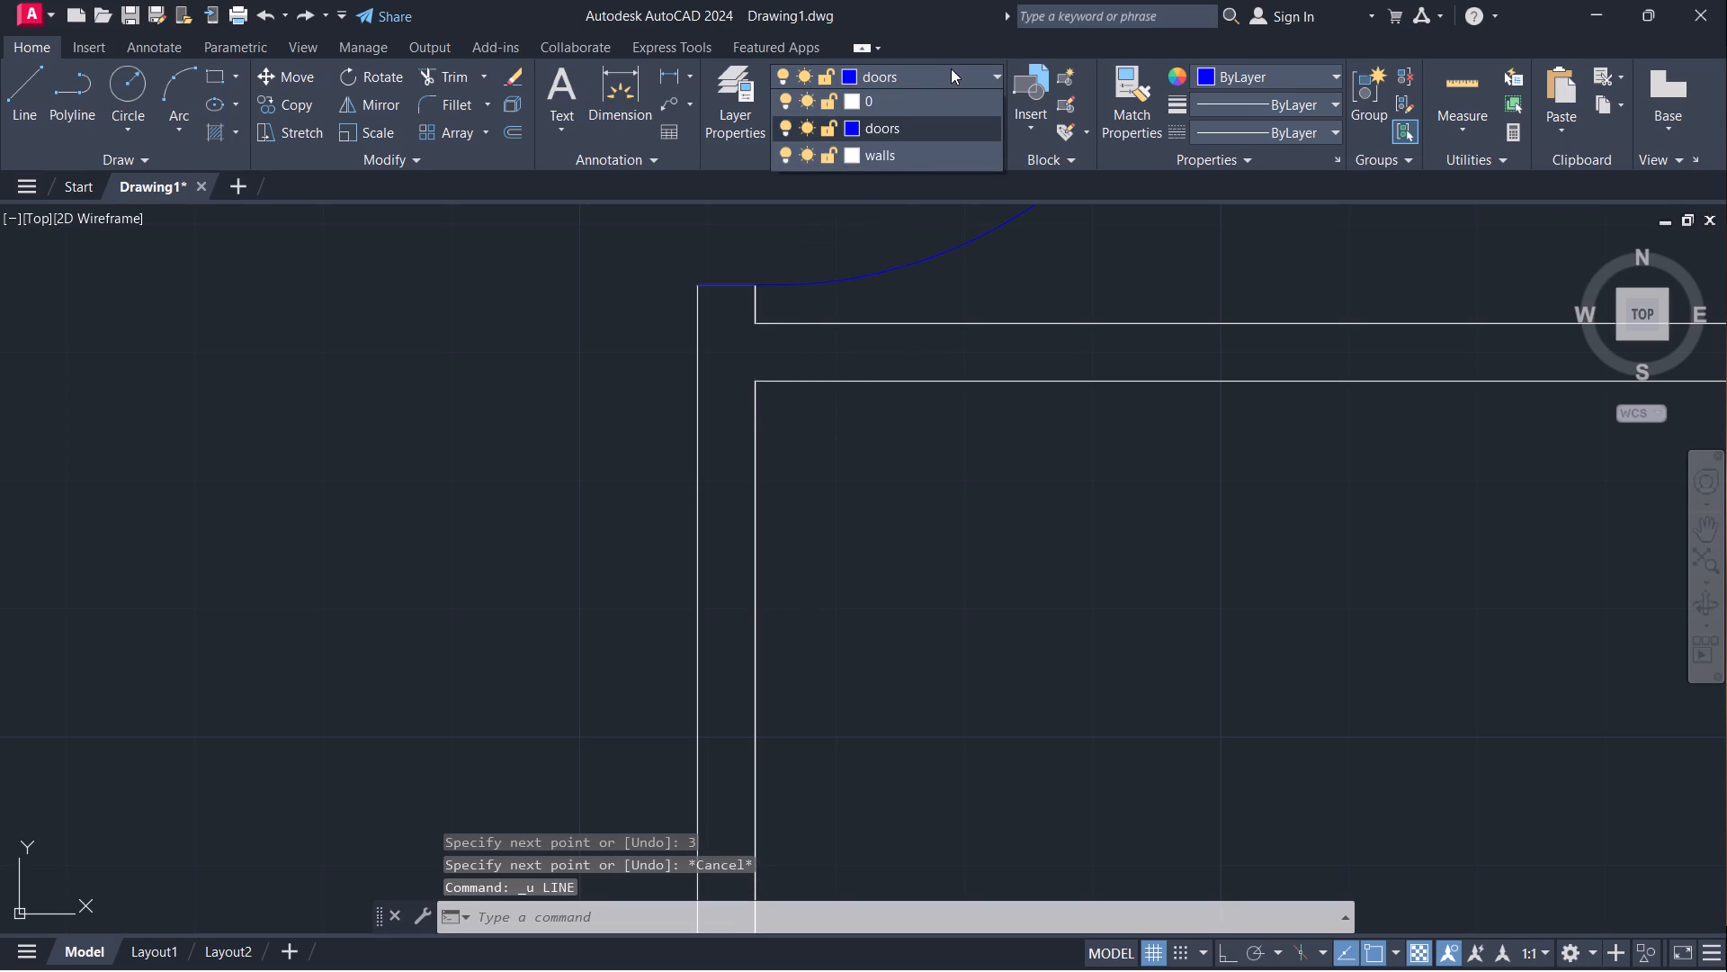
{"action": "left_click", "coordinate": [893, 159]}
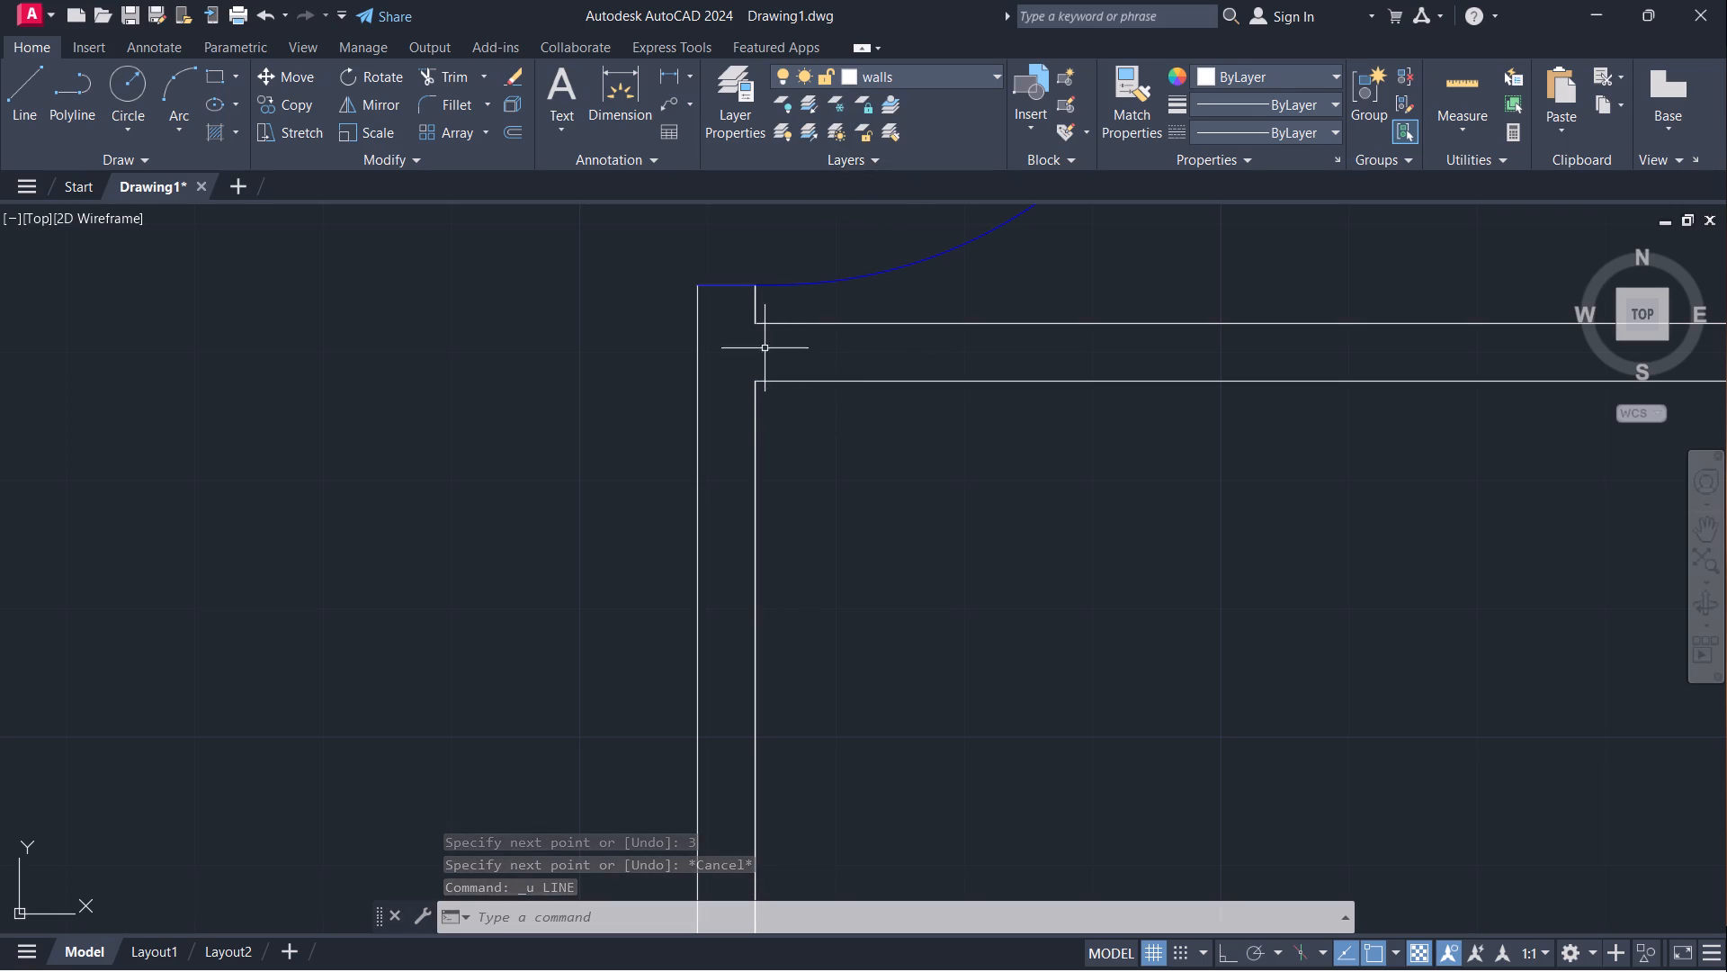
{"action": "key", "text": "l"}
{"action": "key", "text": "Return"}
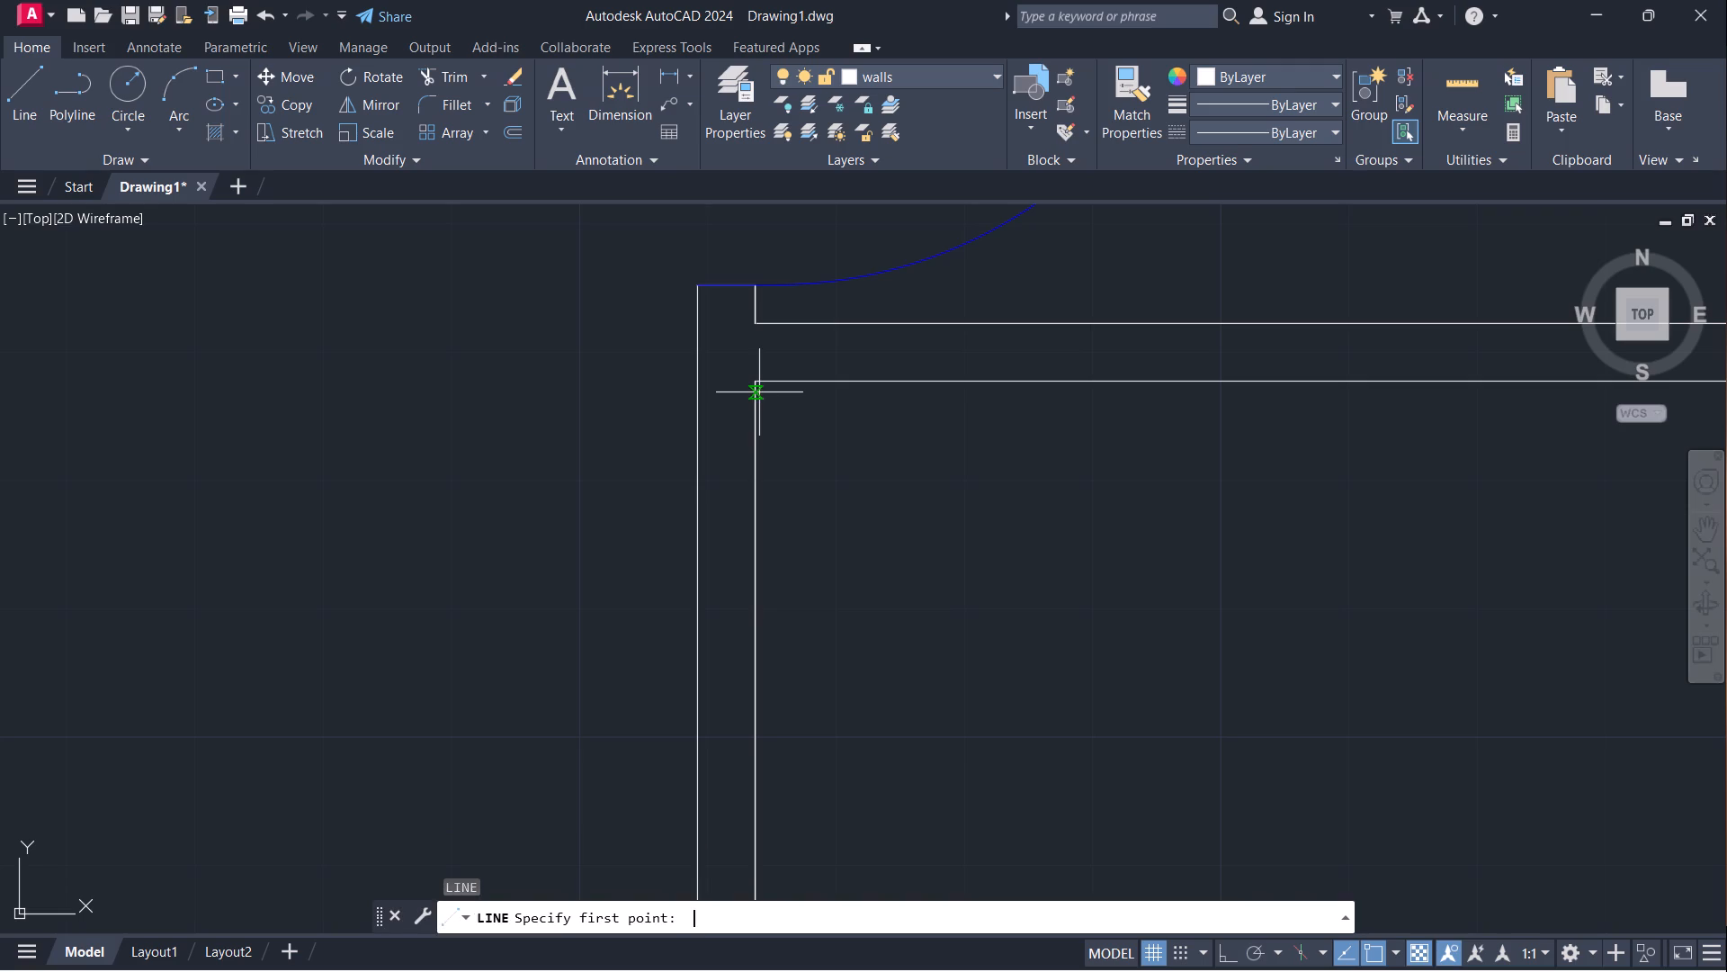
{"action": "left_click", "coordinate": [753, 376]}
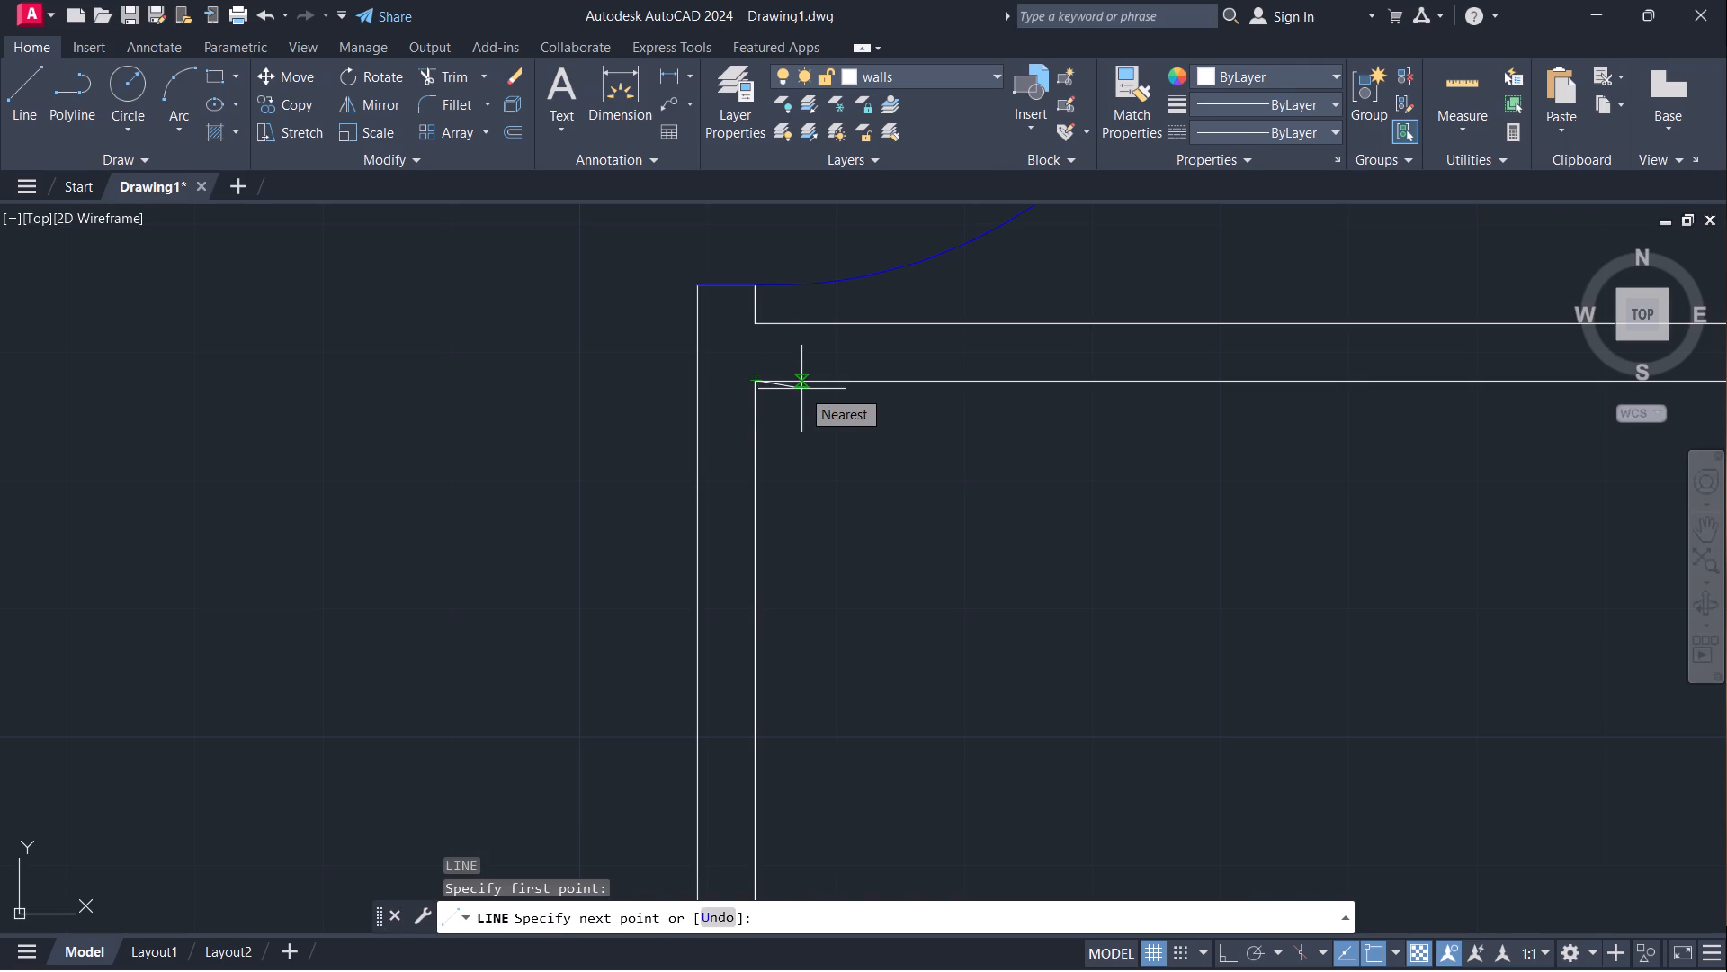
{"action": "key", "text": "F8"}
{"action": "key", "text": "3"}
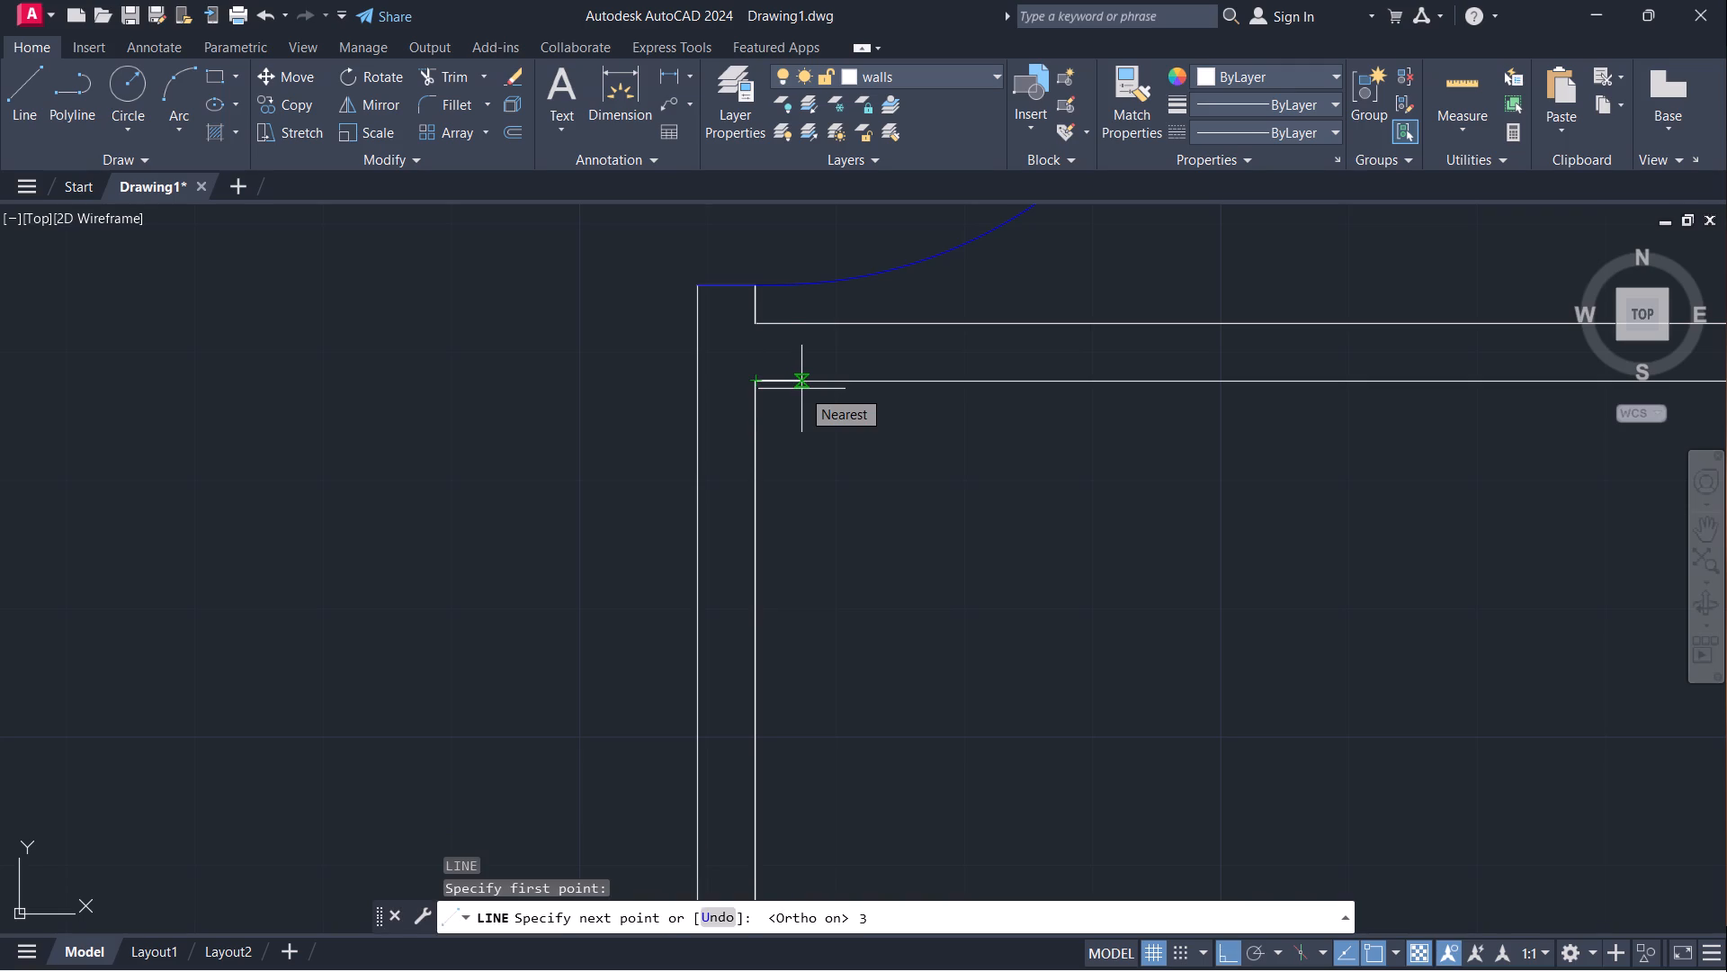
{"action": "key", "text": "Return"}
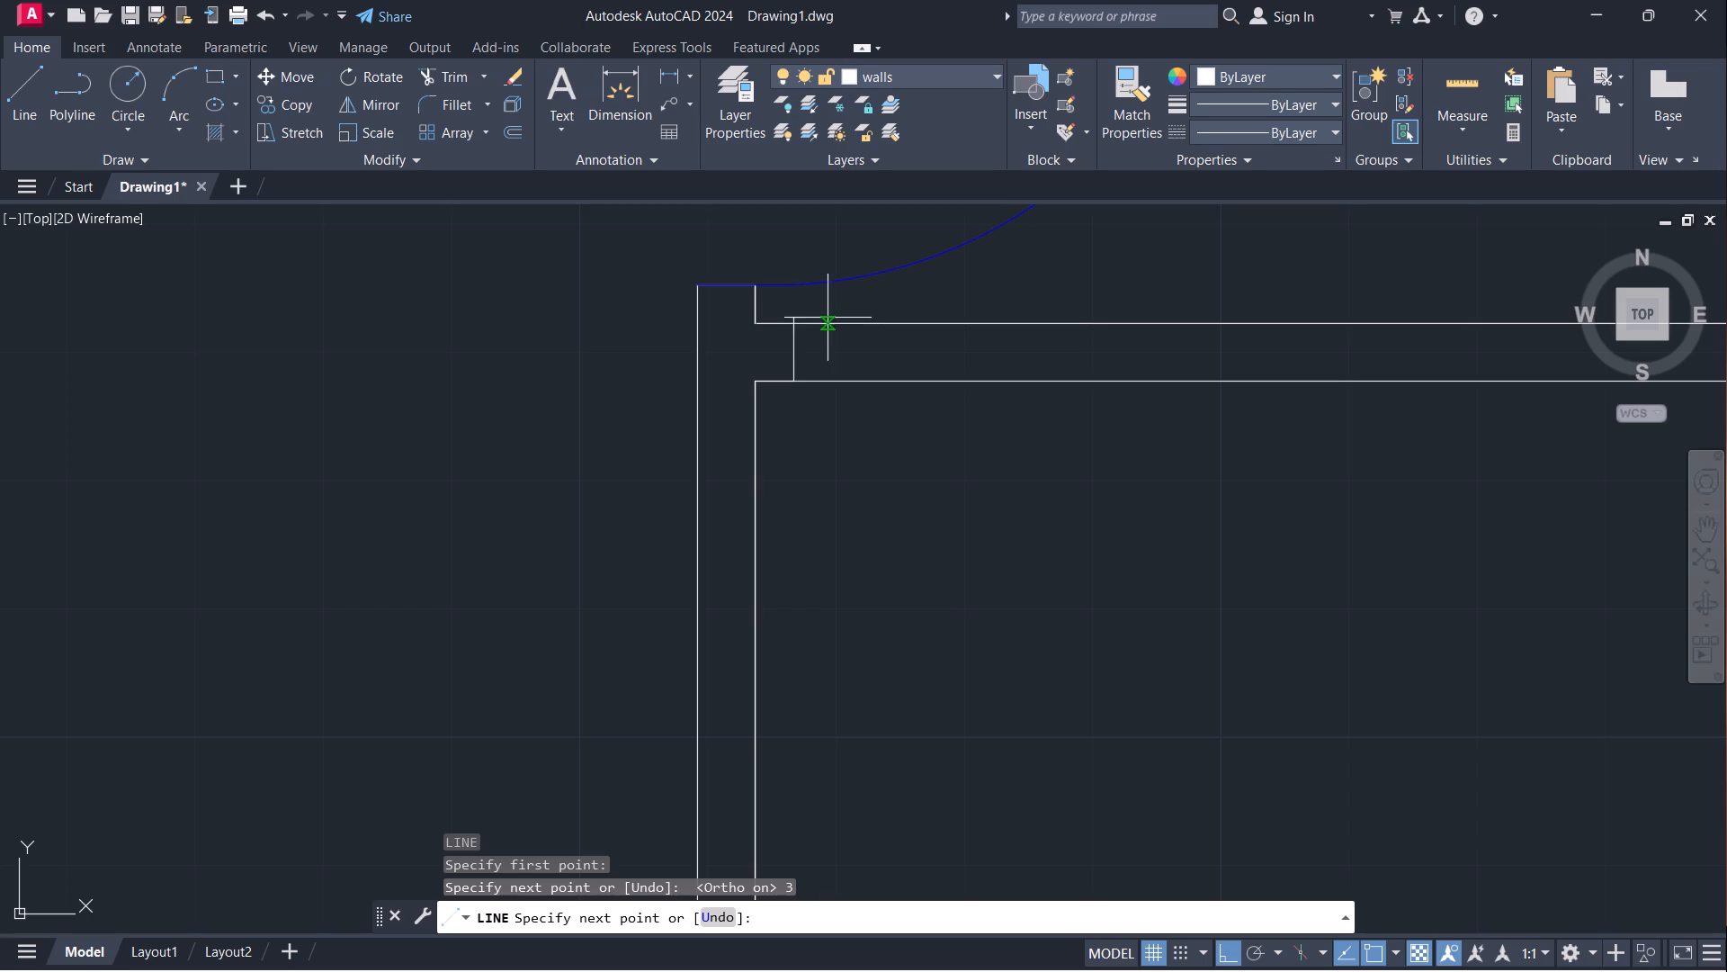
{"action": "left_click", "coordinate": [797, 324]}
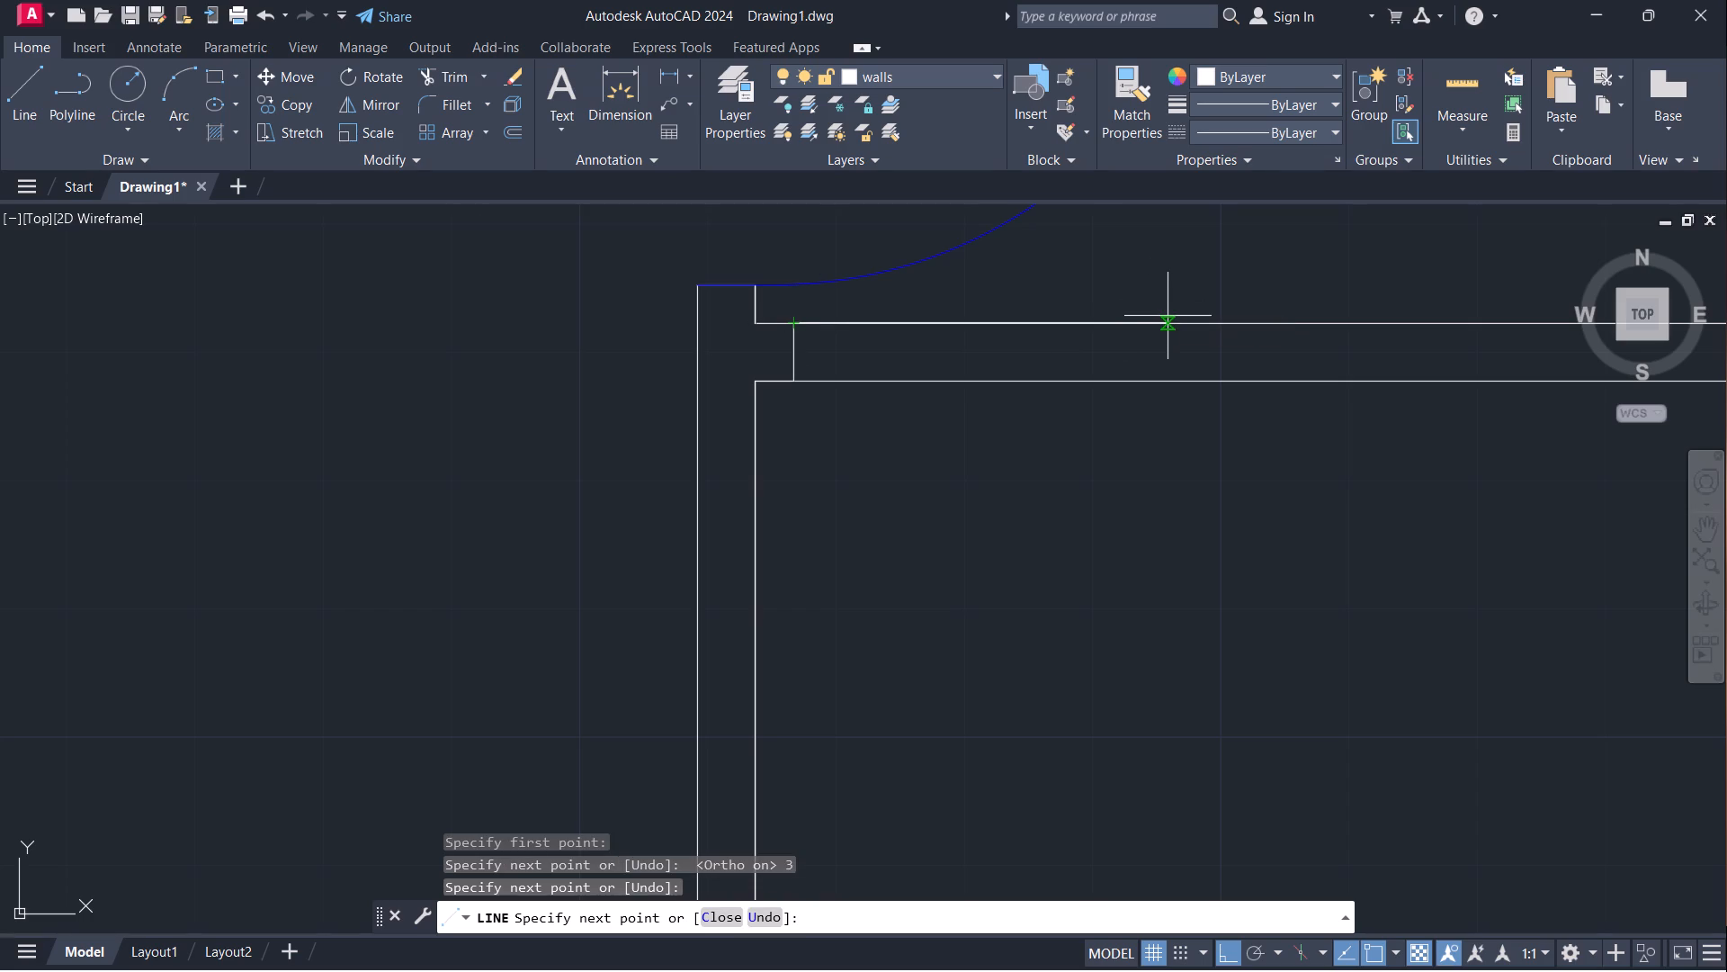
{"action": "type", "text": "2'6"}
{"action": "key", "text": "shift+quotedbl"}
{"action": "key", "text": "Return"}
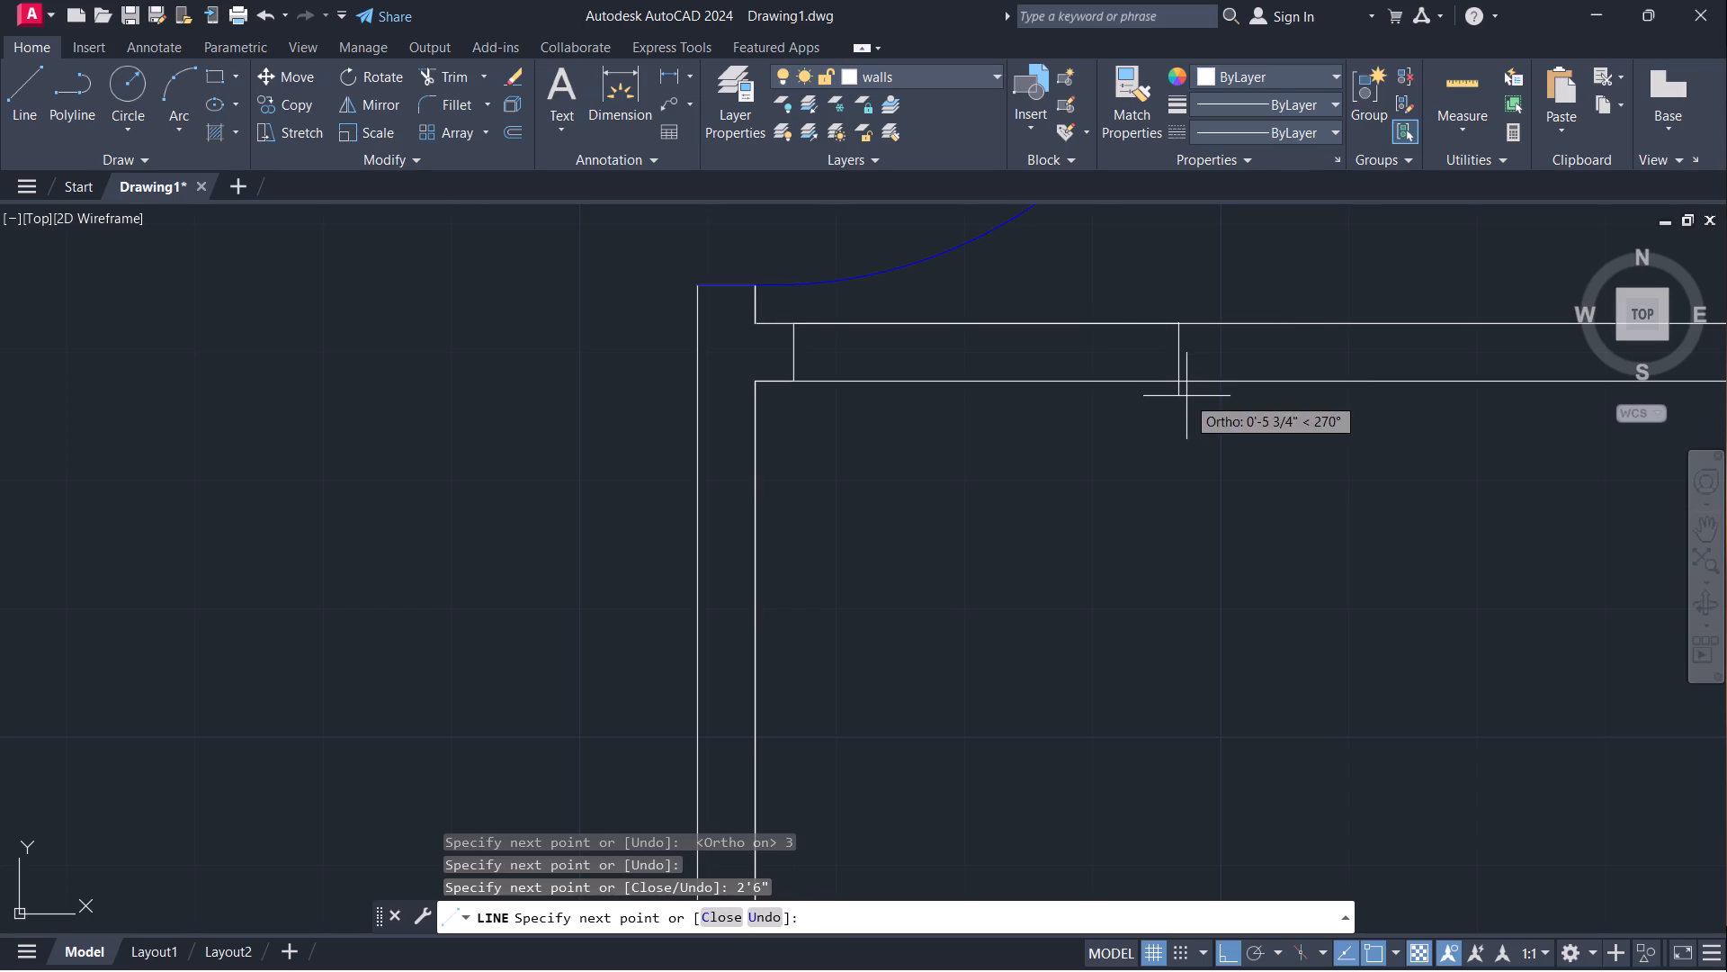
{"action": "left_click", "coordinate": [1182, 382]}
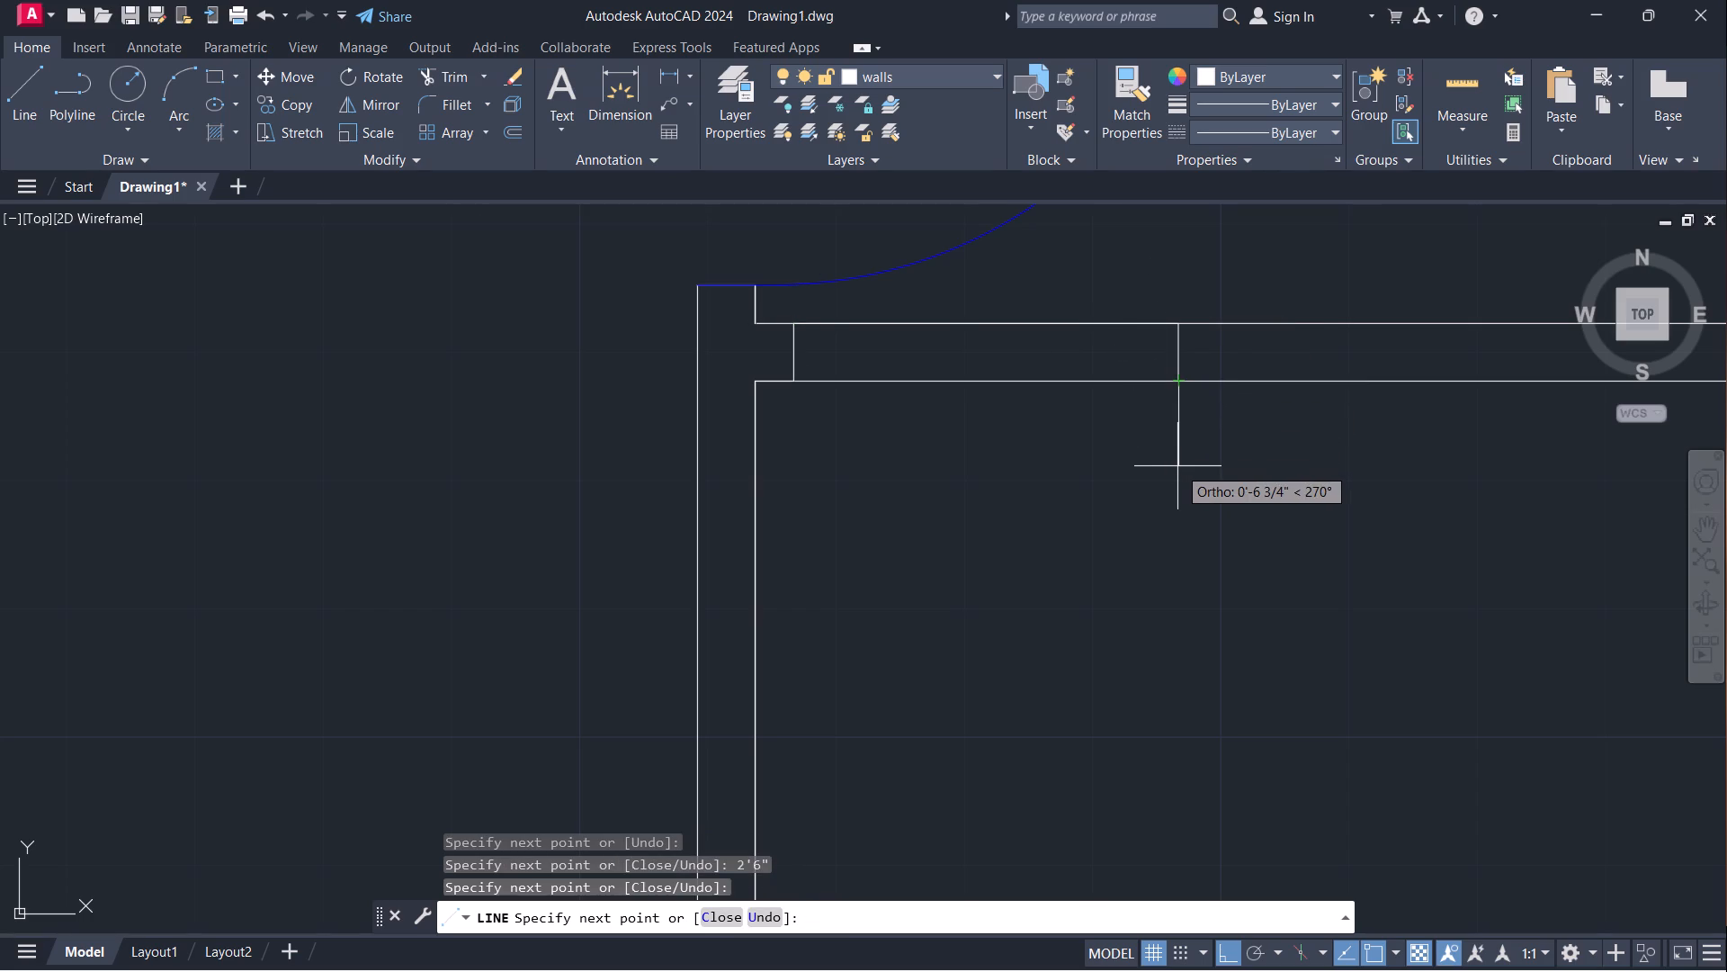
{"action": "key", "text": "Escape"}
Outline a 2'6" door opening in the lower wall of the right unit's small middle rooms, starting 3" from the exterior wall's inner face.
{"action": "scroll", "coordinate": [1018, 526], "scroll_direction": "down", "scroll_amount": 3}
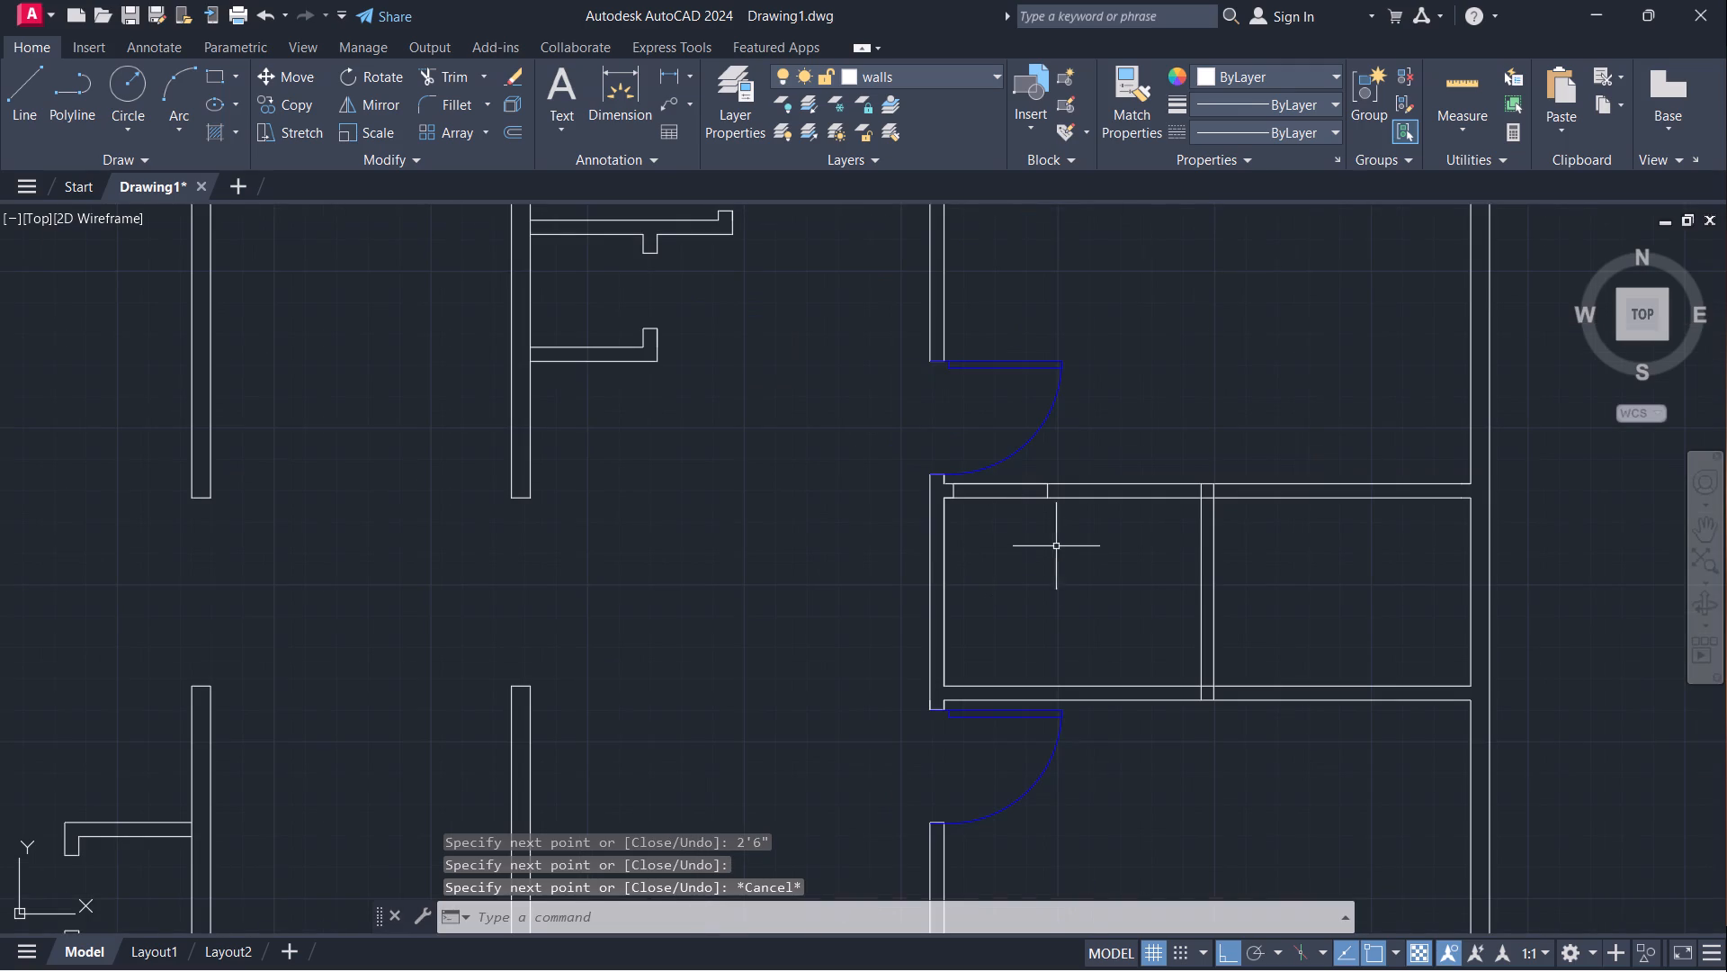
{"action": "middle_click_drag", "start_coordinate": [1061, 554], "coordinate": [796, 494]}
{"action": "scroll", "coordinate": [1217, 663], "scroll_direction": "up", "scroll_amount": 1}
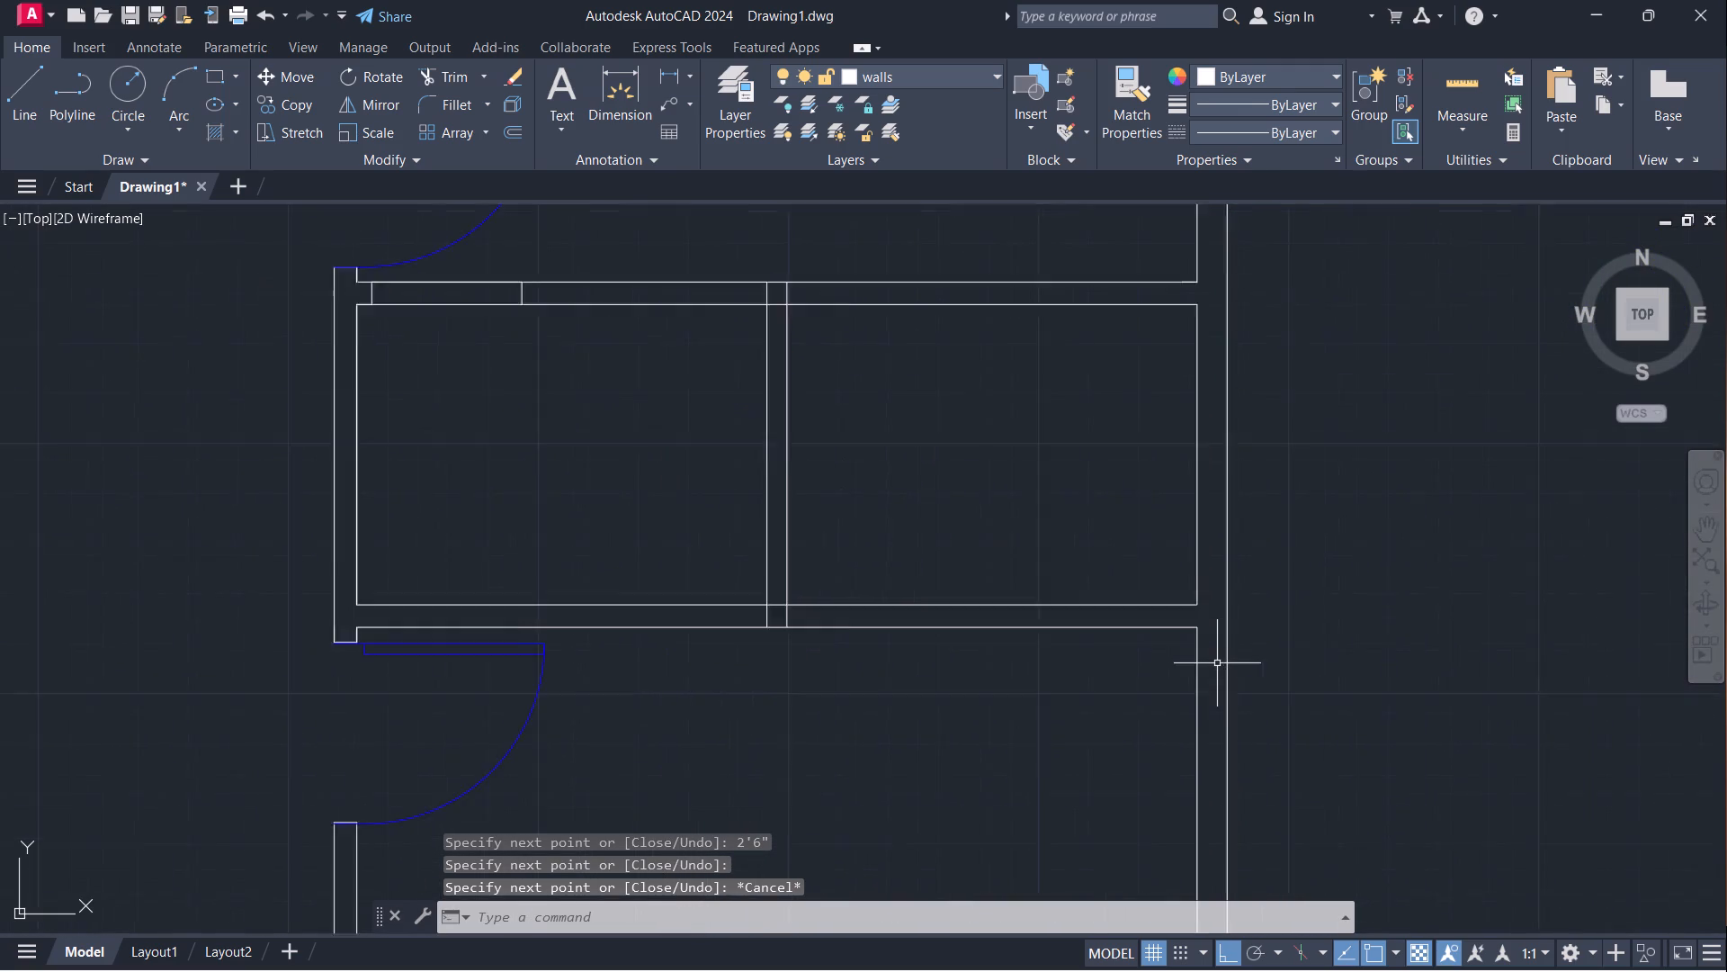
{"action": "scroll", "coordinate": [1217, 663], "scroll_direction": "up", "scroll_amount": 1}
{"action": "key", "text": "l"}
{"action": "key", "text": "Return"}
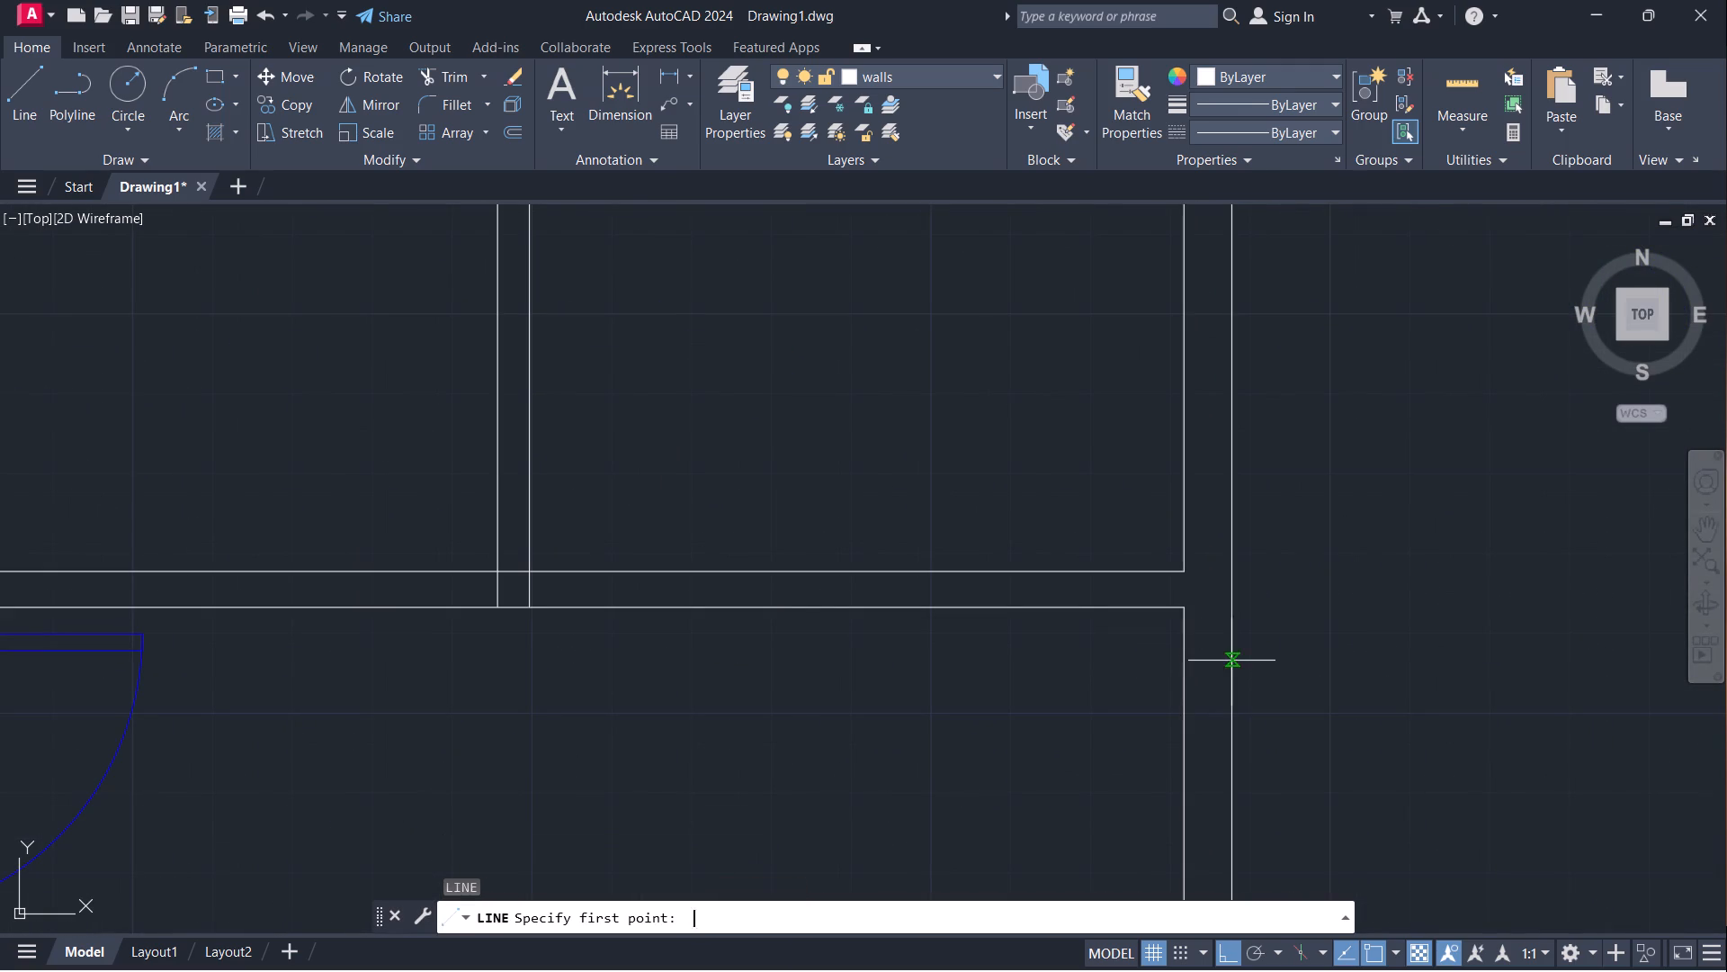
{"action": "left_click", "coordinate": [1178, 610]}
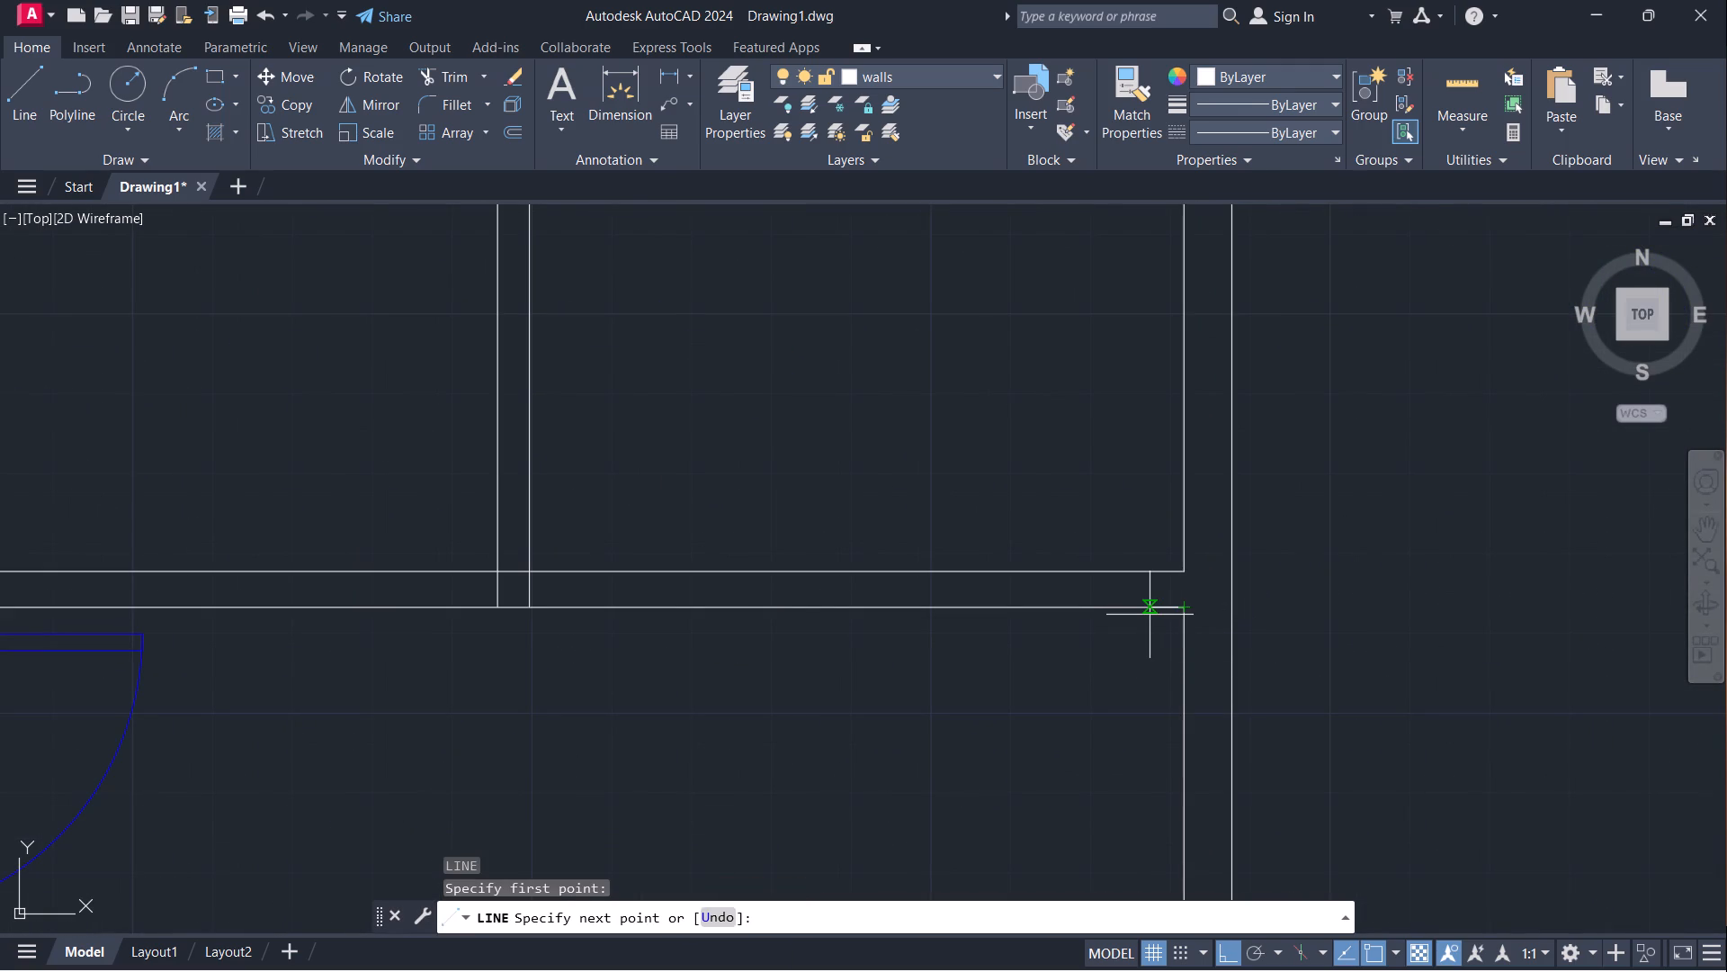
{"action": "key", "text": "3"}
{"action": "key", "text": "Return"}
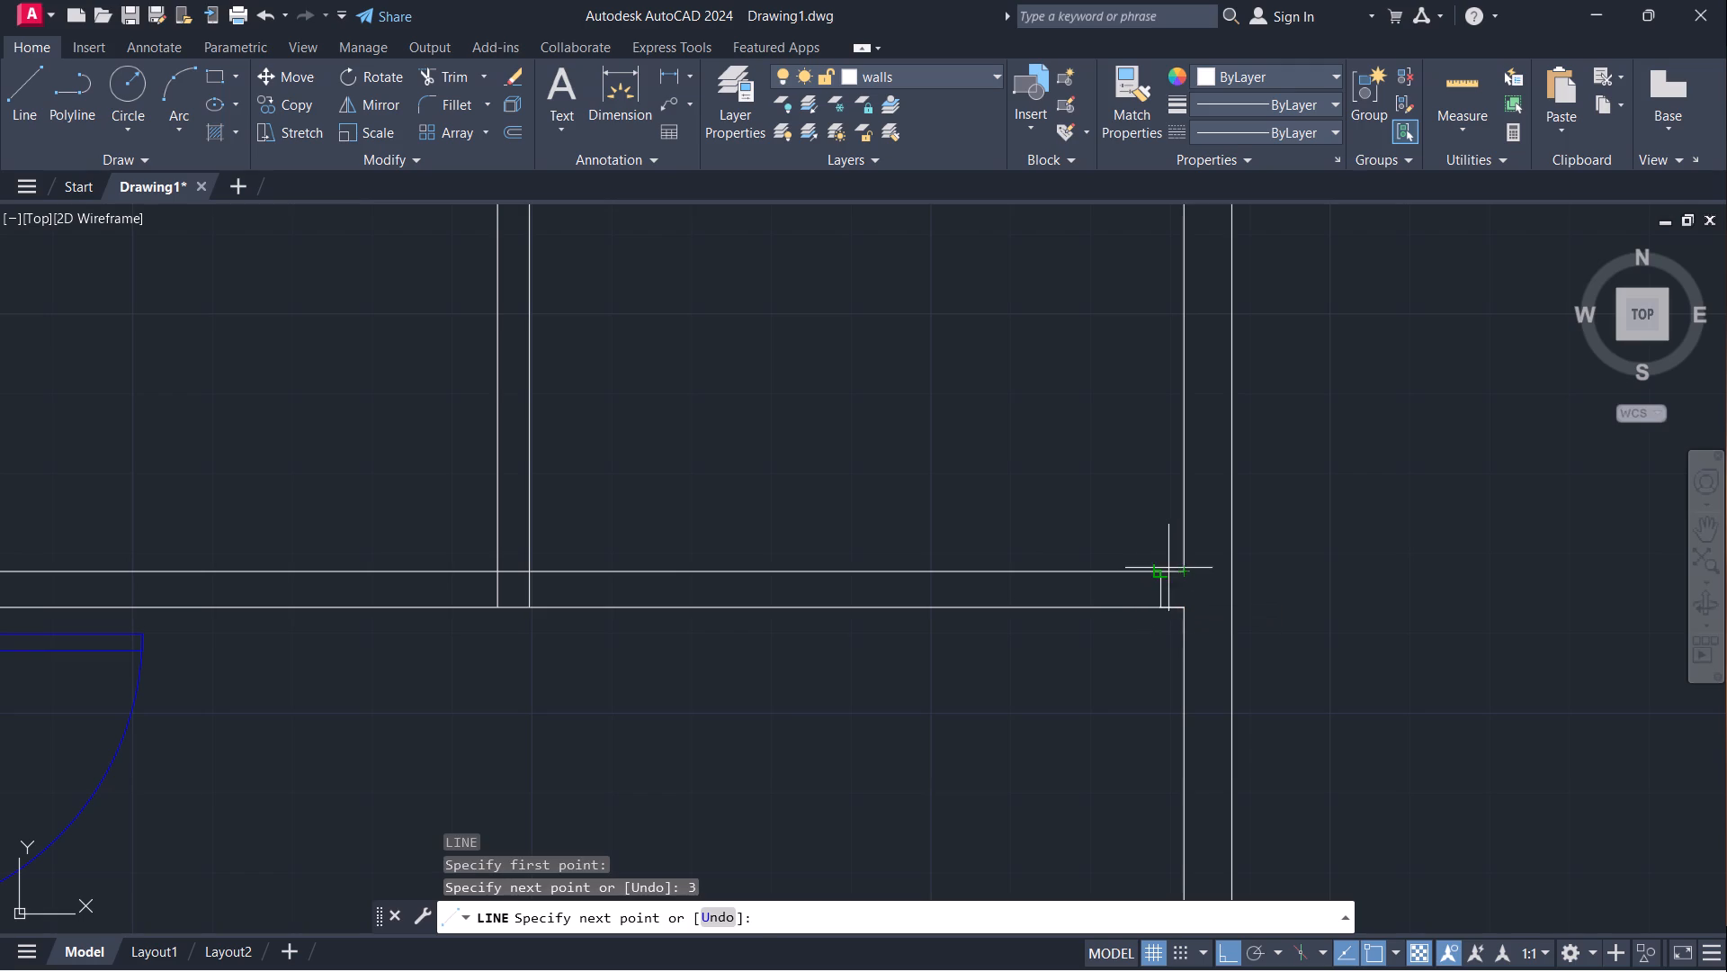
{"action": "left_click", "coordinate": [1161, 573]}
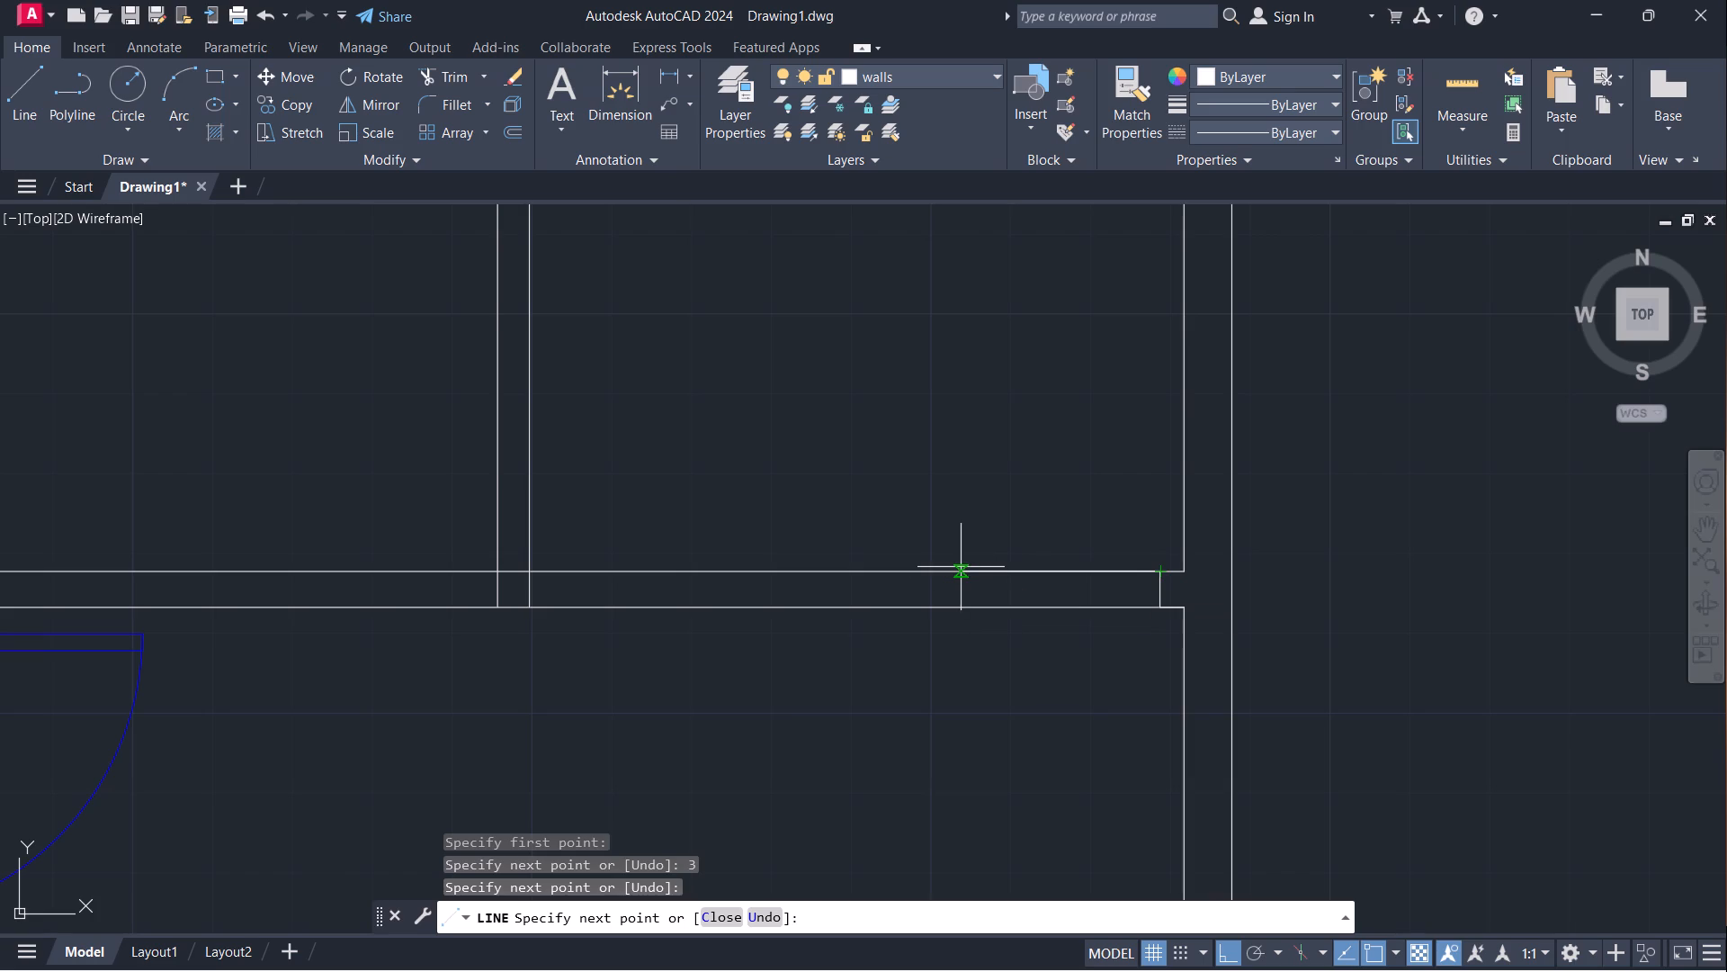
{"action": "type", "text": "2'6\""}
{"action": "key", "text": "Return"}
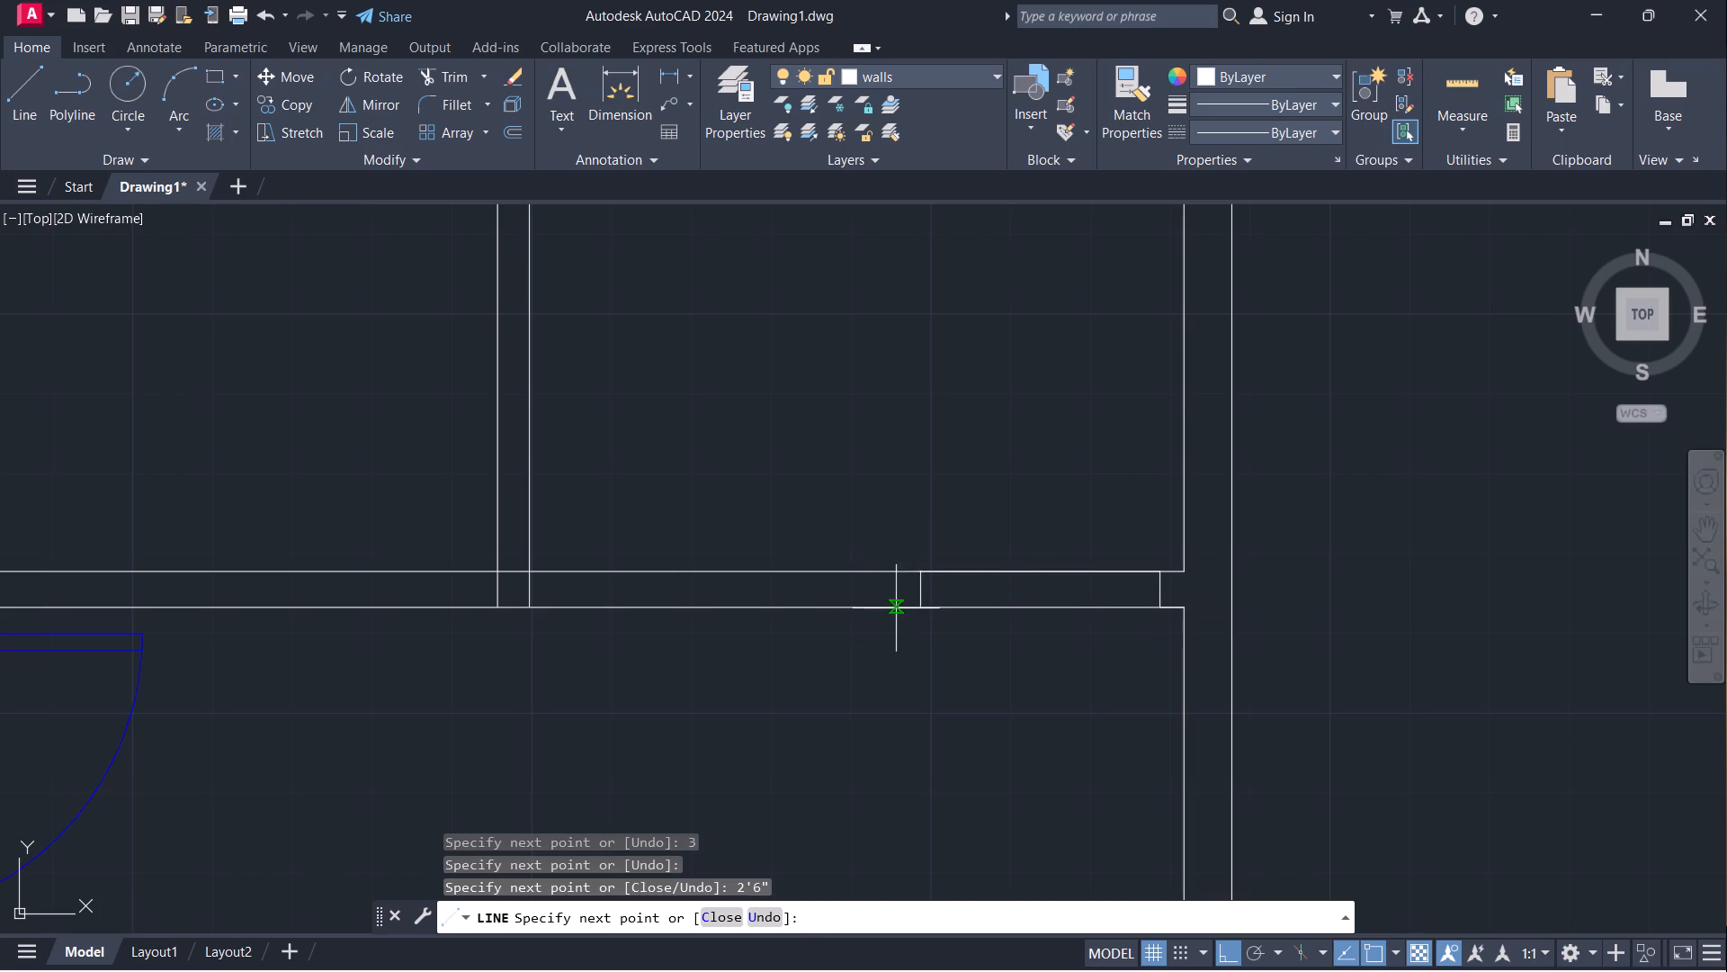
{"action": "left_click", "coordinate": [920, 608]}
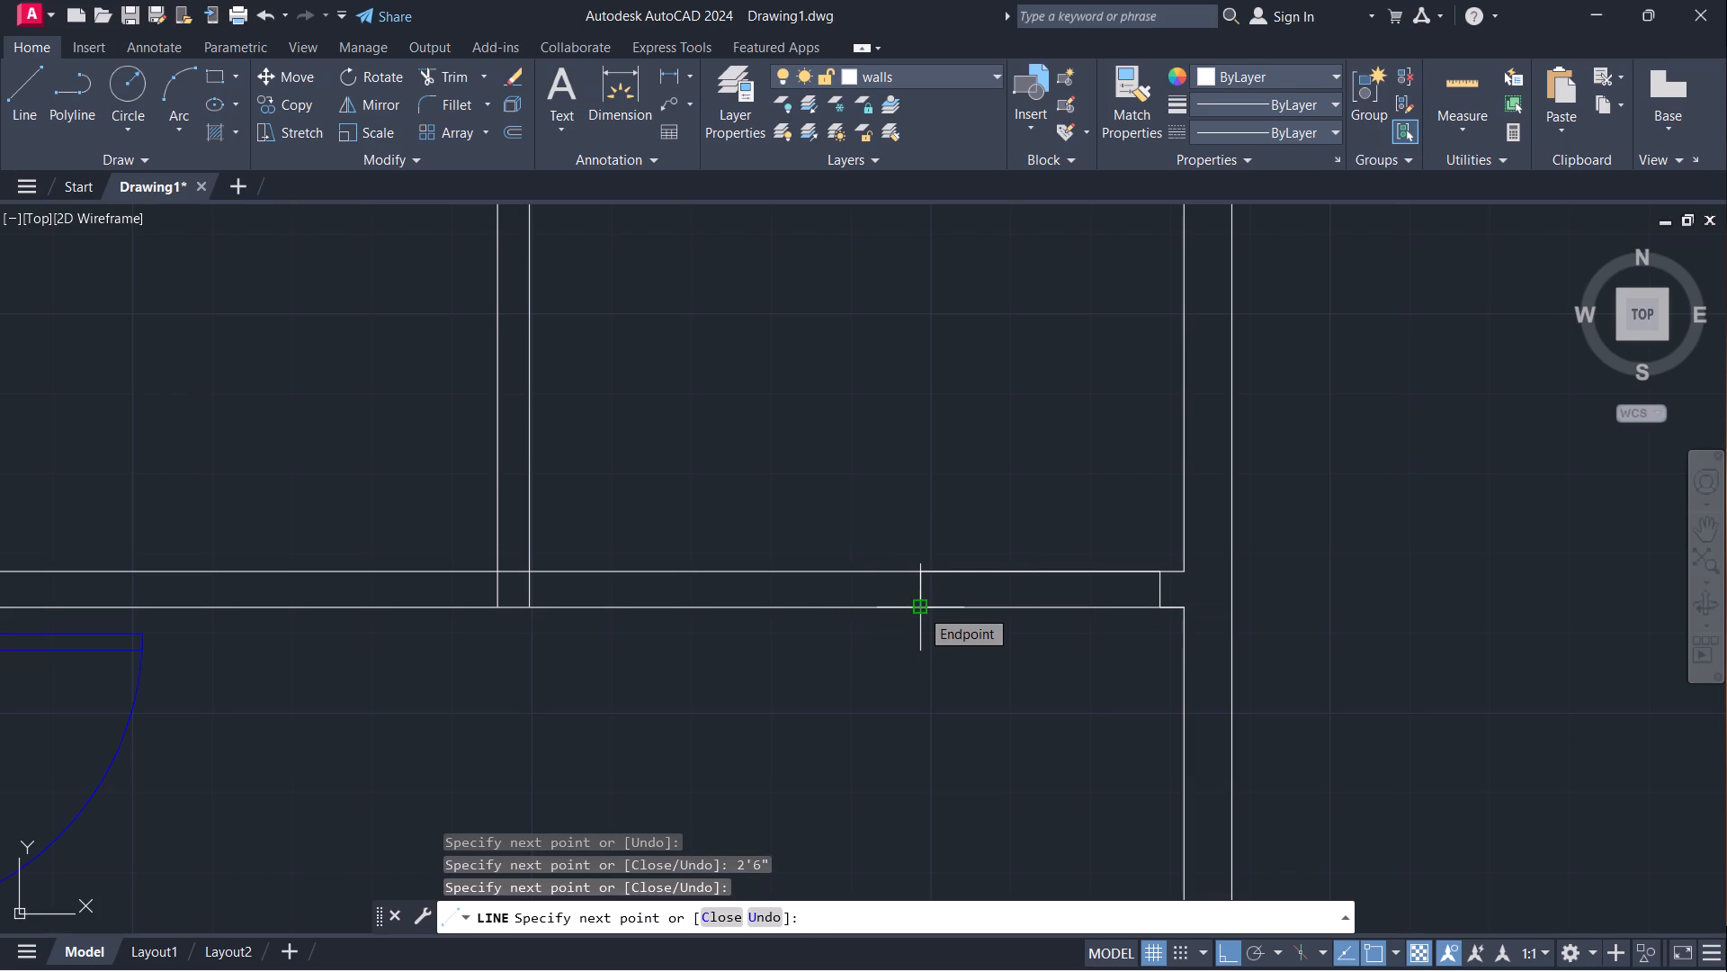
{"action": "key", "text": "Escape"}
Trim the wall lines between the new jambs to clear both door openings in the right unit's small middle rooms.
{"action": "scroll", "coordinate": [989, 704], "scroll_direction": "down", "scroll_amount": 2}
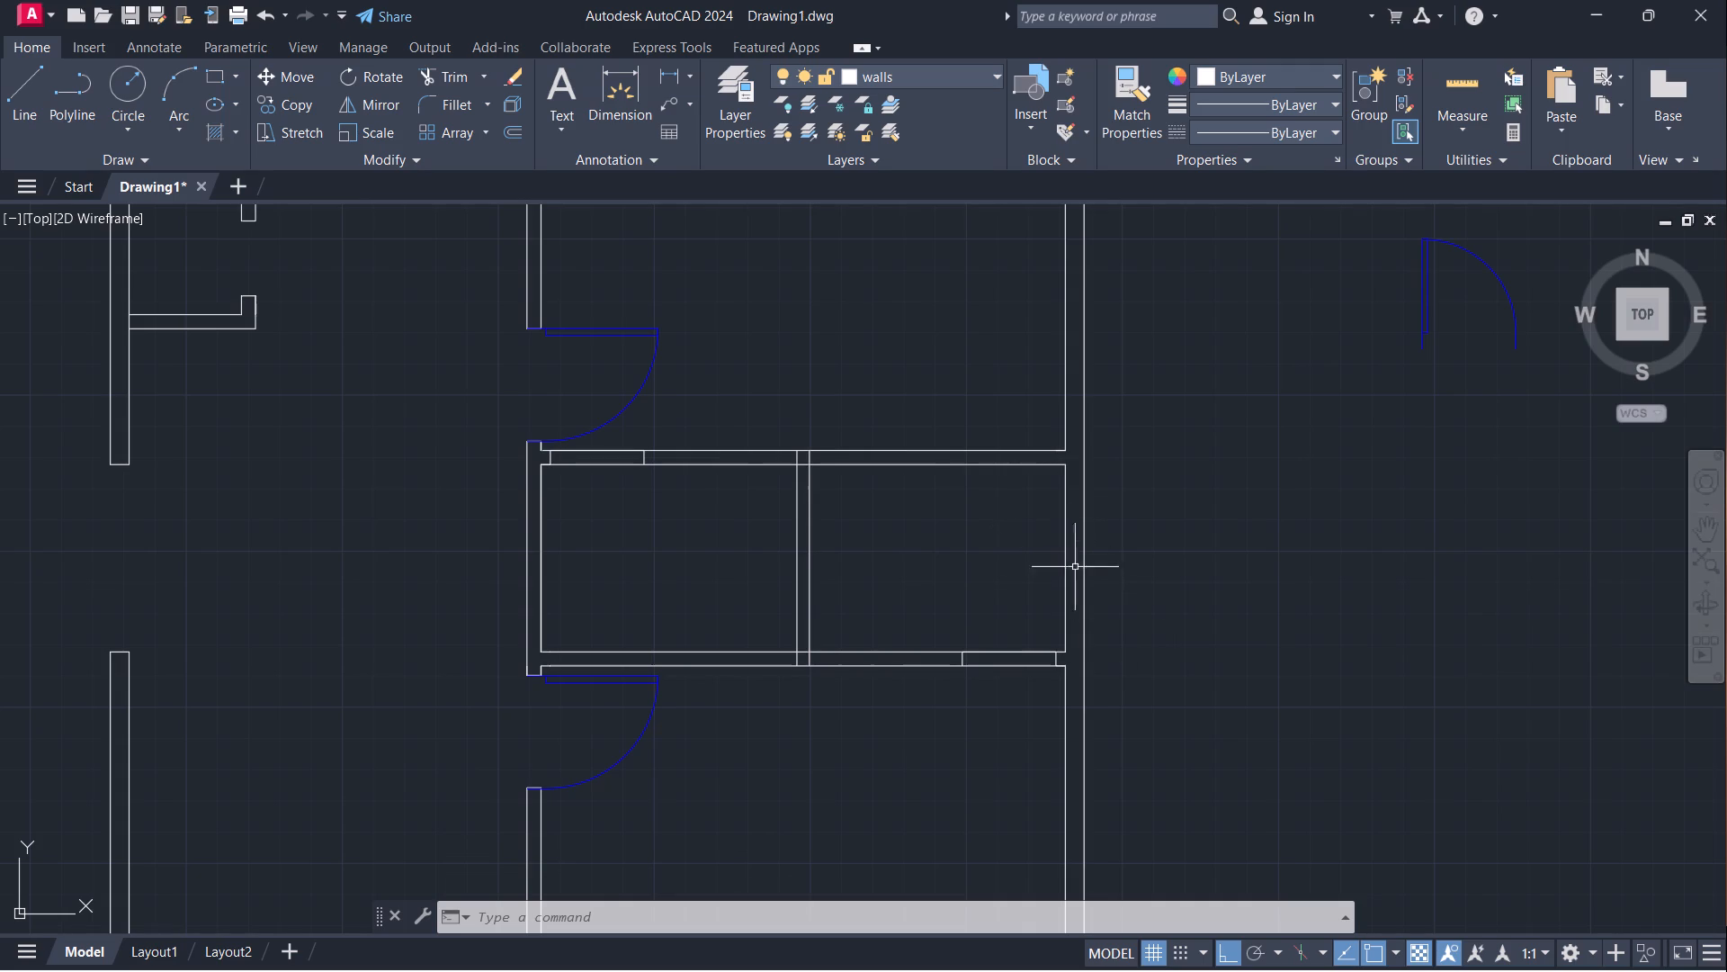
{"action": "key", "text": "Escape"}
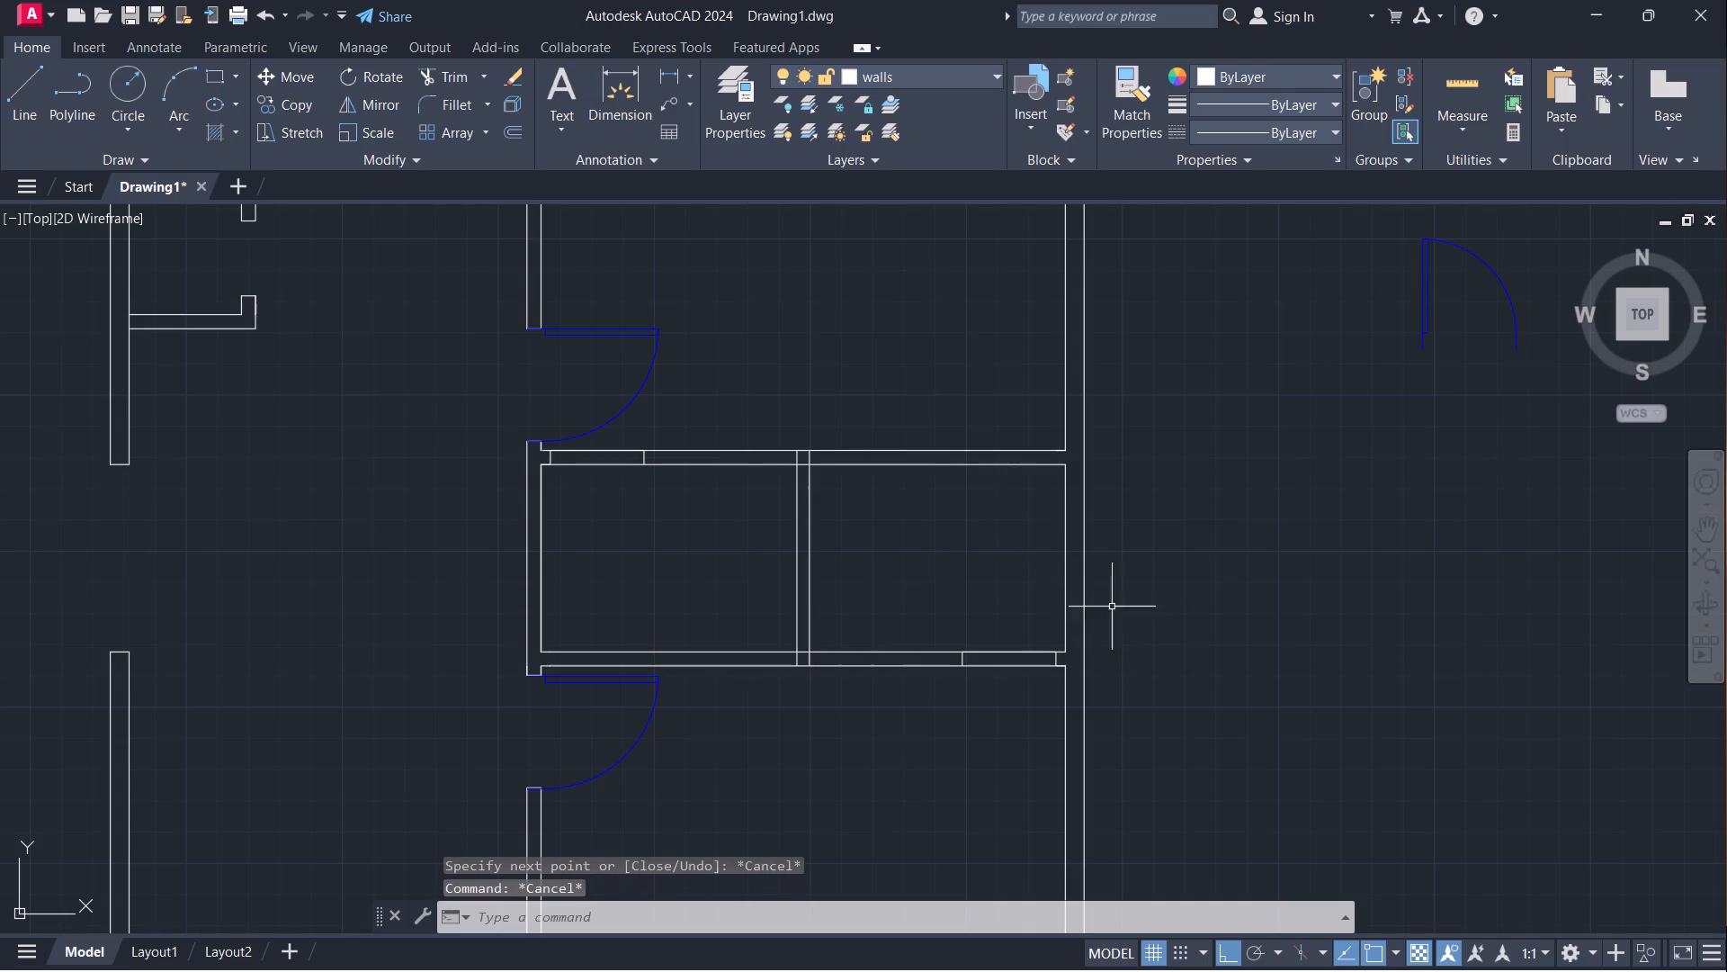
{"action": "type", "text": "tr"}
{"action": "key", "text": "Return"}
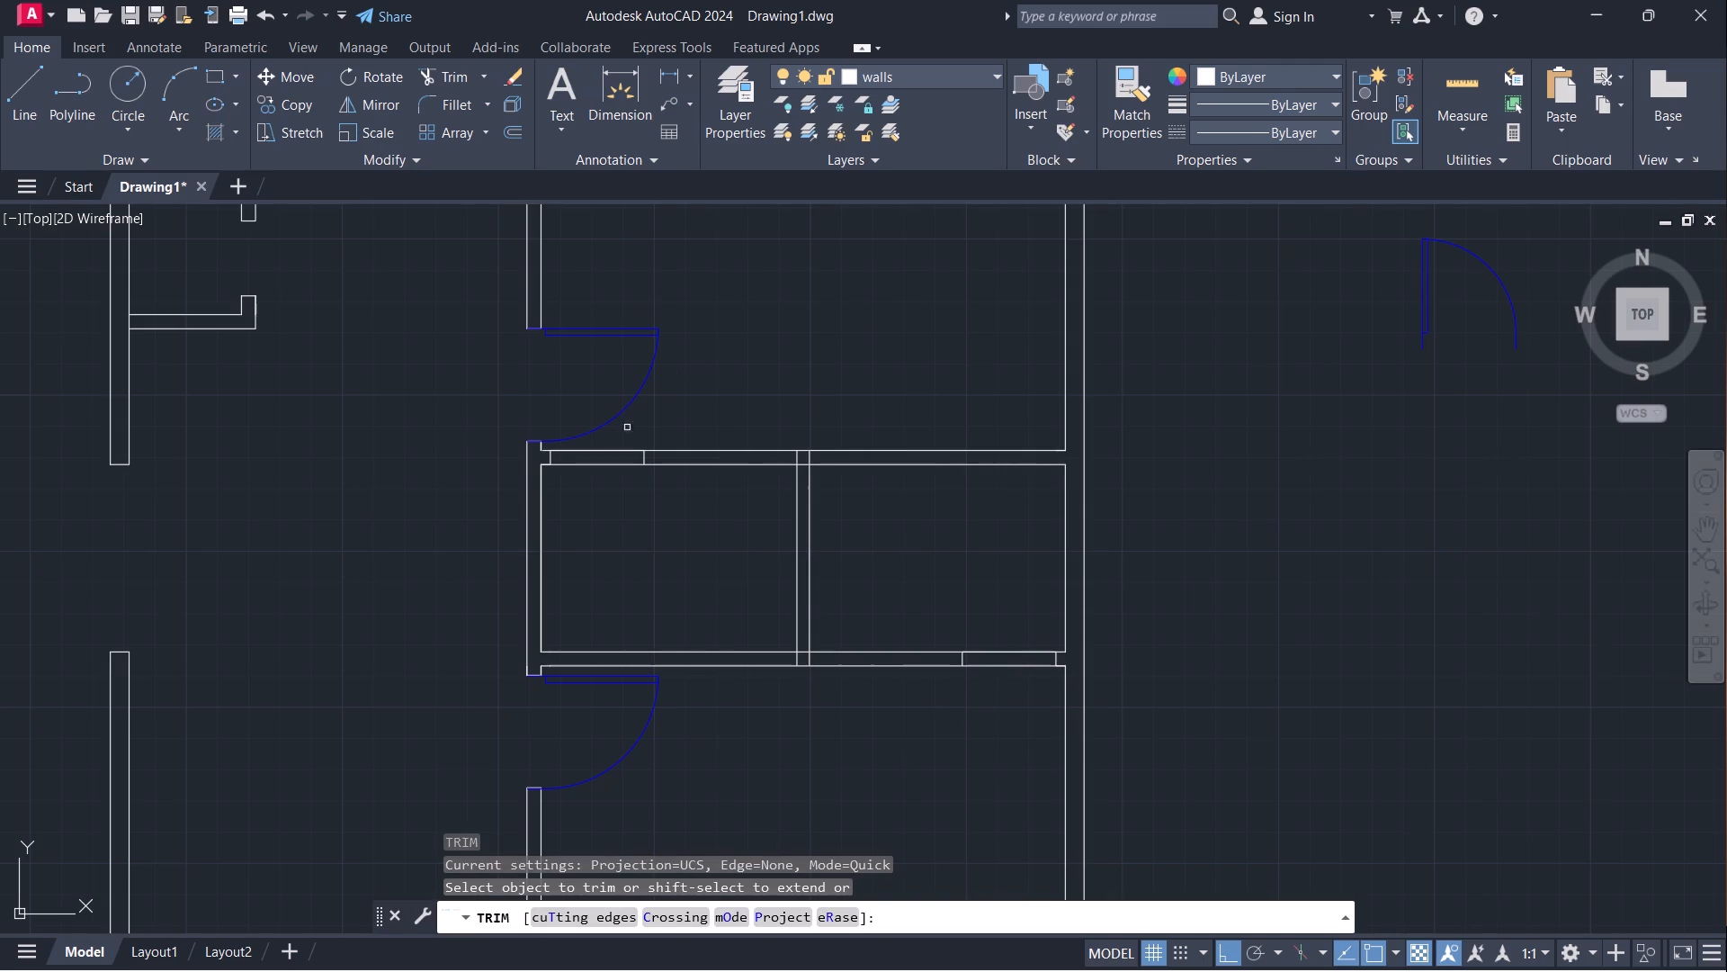
{"action": "left_click_drag", "start_coordinate": [619, 437], "coordinate": [610, 481]}
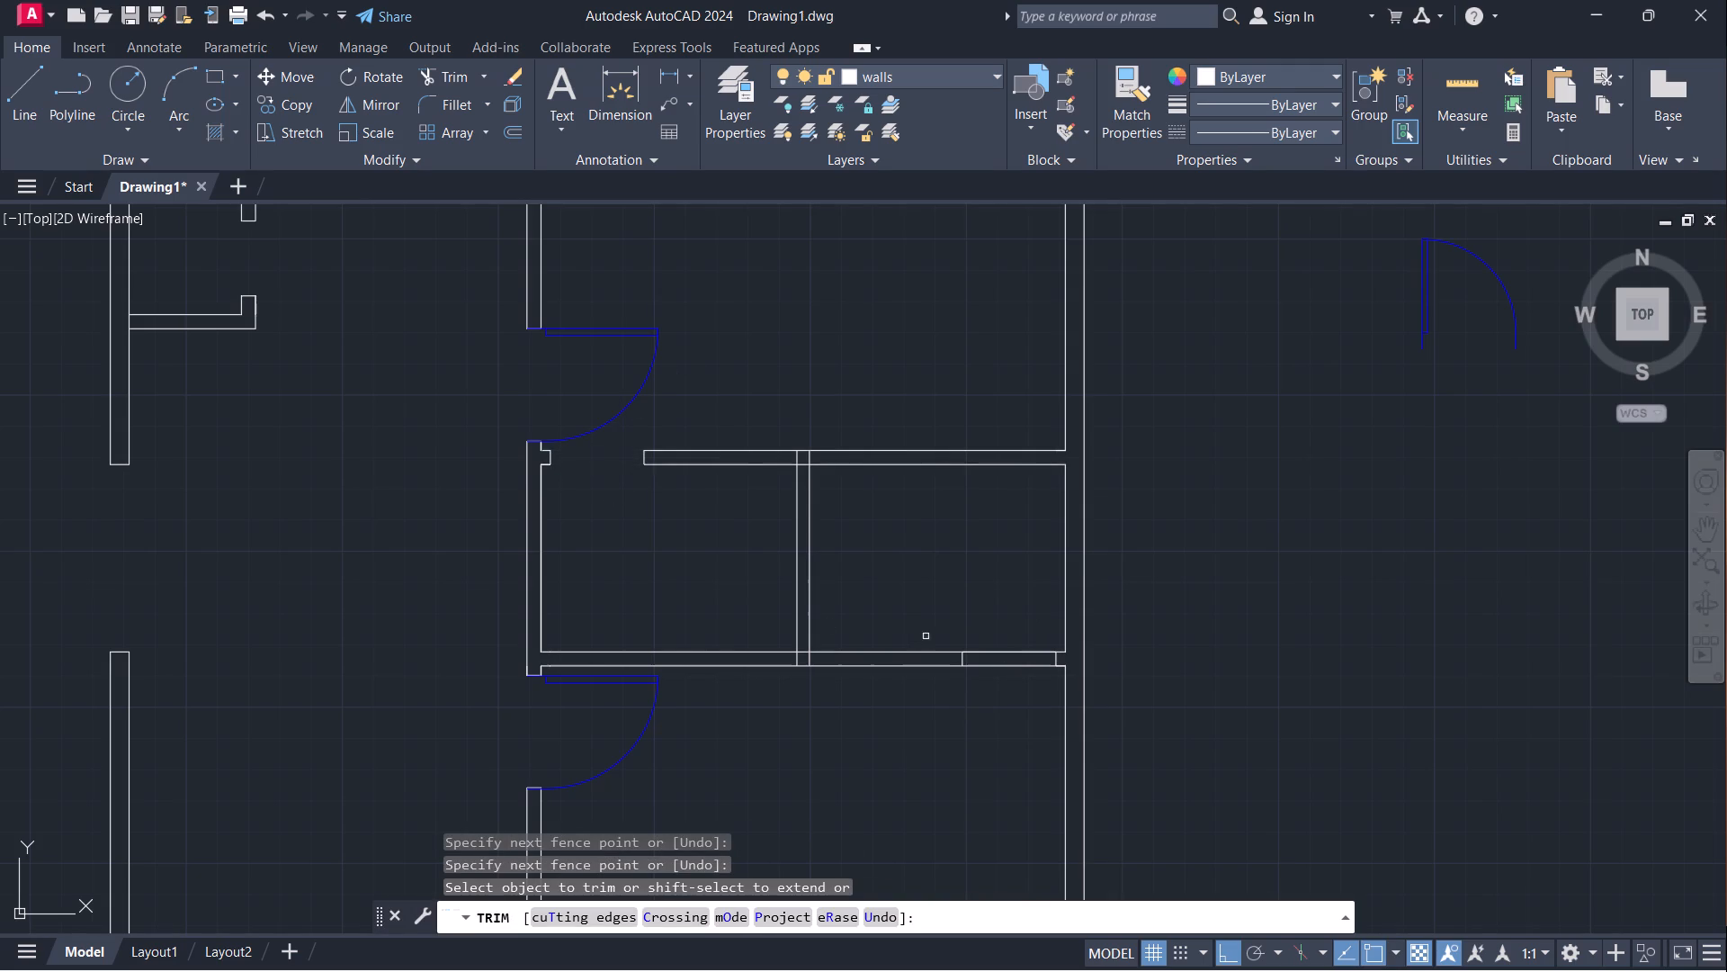
{"action": "left_click_drag", "start_coordinate": [978, 627], "coordinate": [1001, 715]}
{"action": "scroll", "coordinate": [943, 688], "scroll_direction": "down", "scroll_amount": 1}
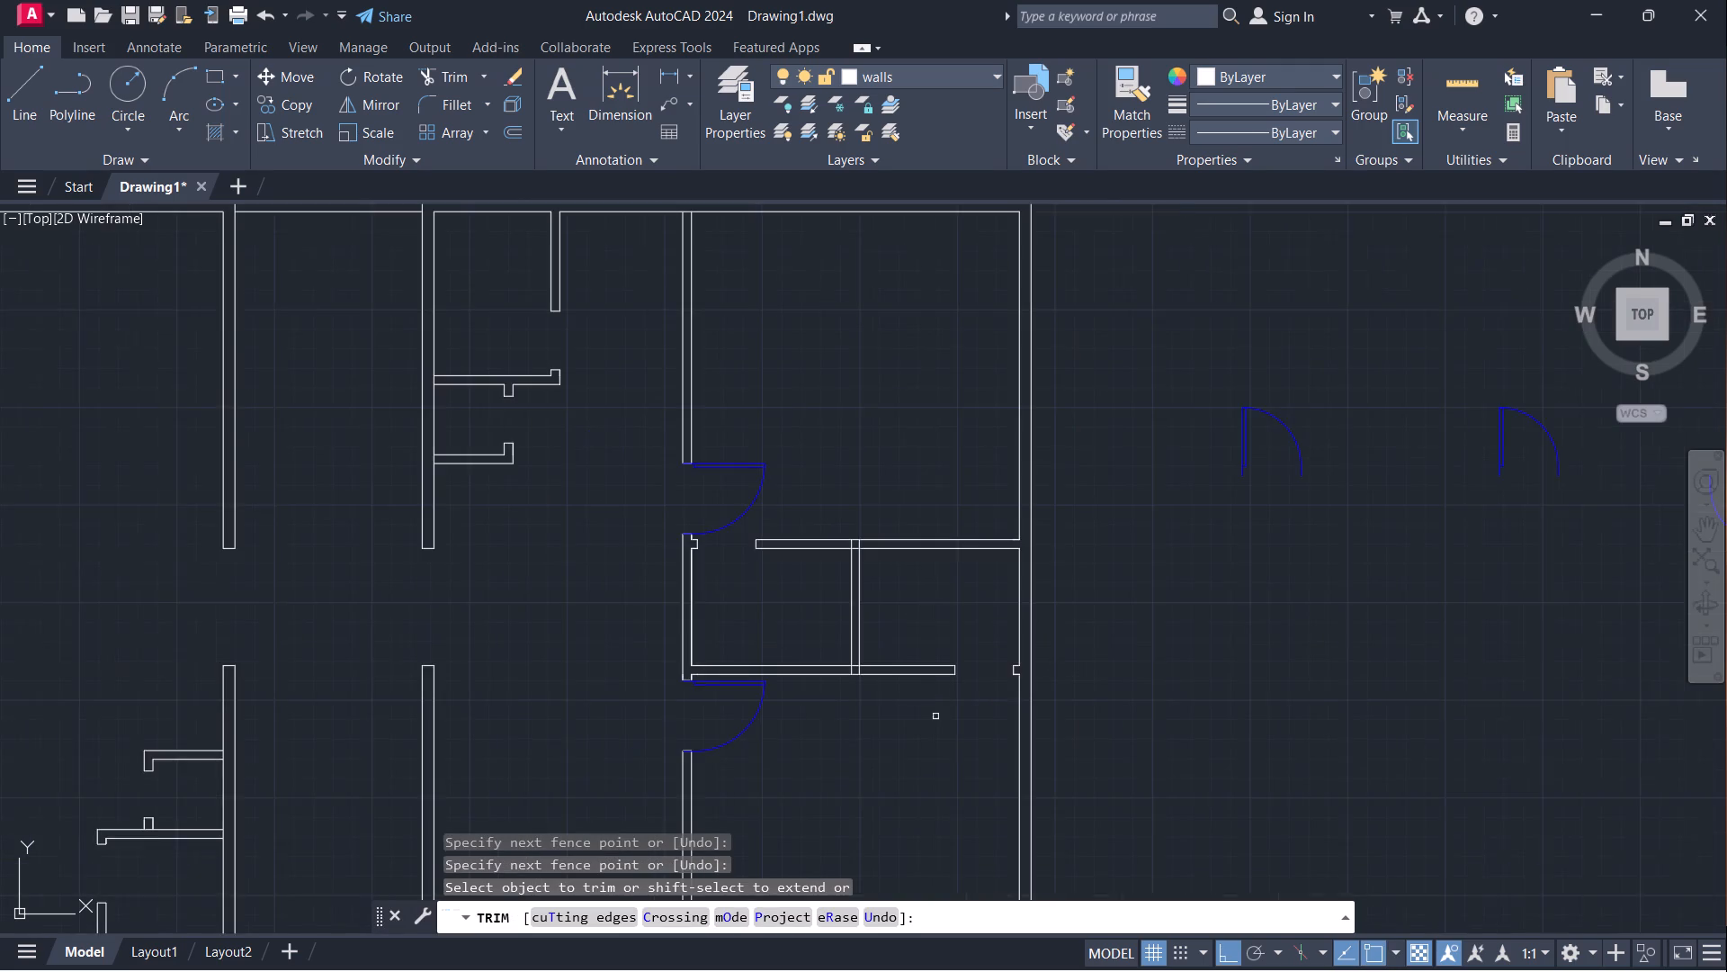
{"action": "scroll", "coordinate": [935, 716], "scroll_direction": "down", "scroll_amount": 1}
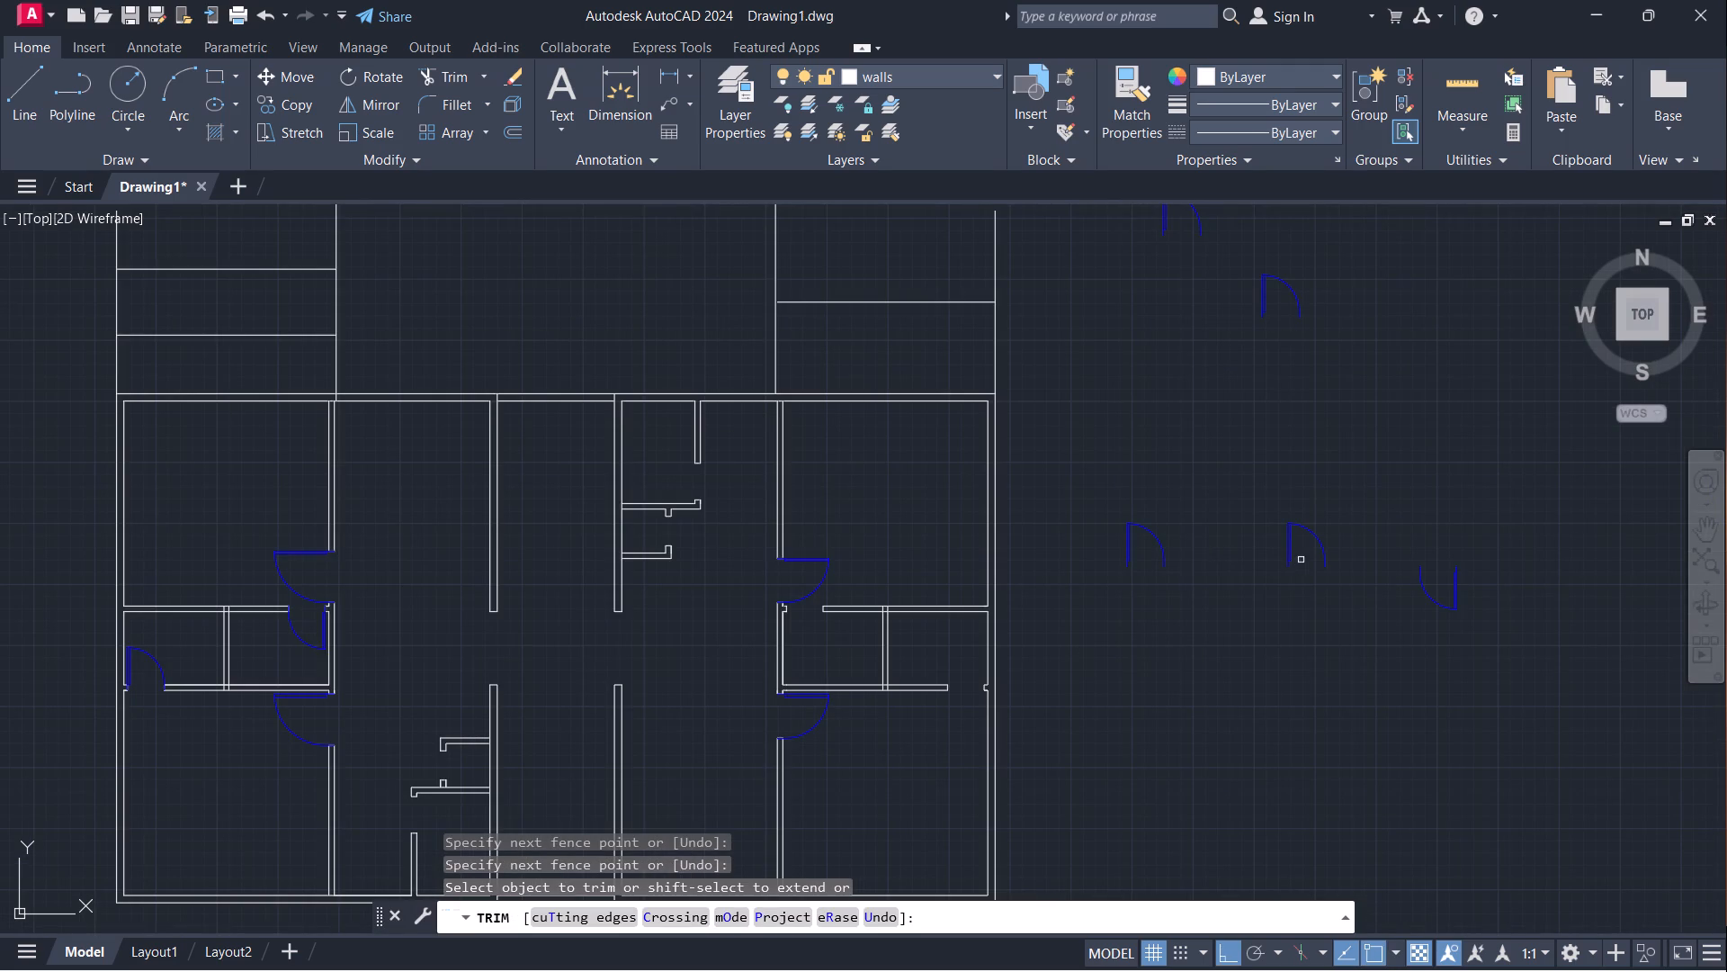
{"action": "left_click", "coordinate": [1380, 540]}
{"action": "key", "text": "Escape"}
Copy the downward-swinging spare door into the upper wall opening of the right unit's small middle rooms, with Ortho off.
{"action": "left_click_drag", "start_coordinate": [1380, 540], "coordinate": [1477, 612]}
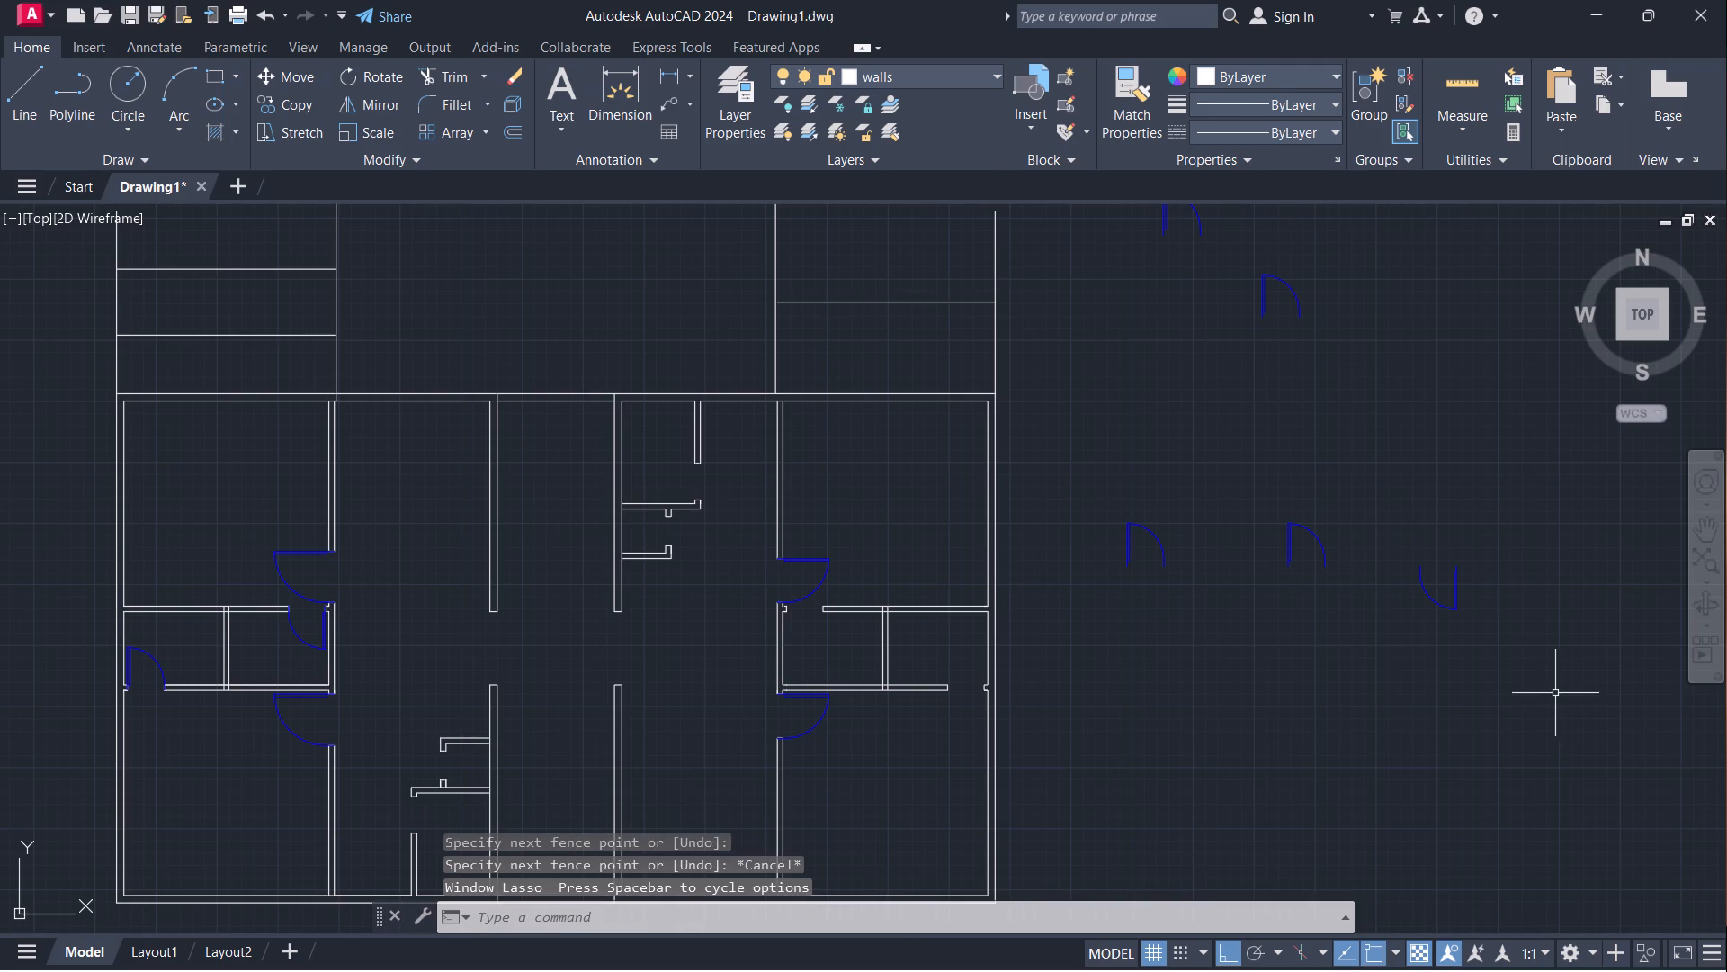
{"action": "left_click", "coordinate": [1393, 537]}
{"action": "left_click", "coordinate": [1518, 654]}
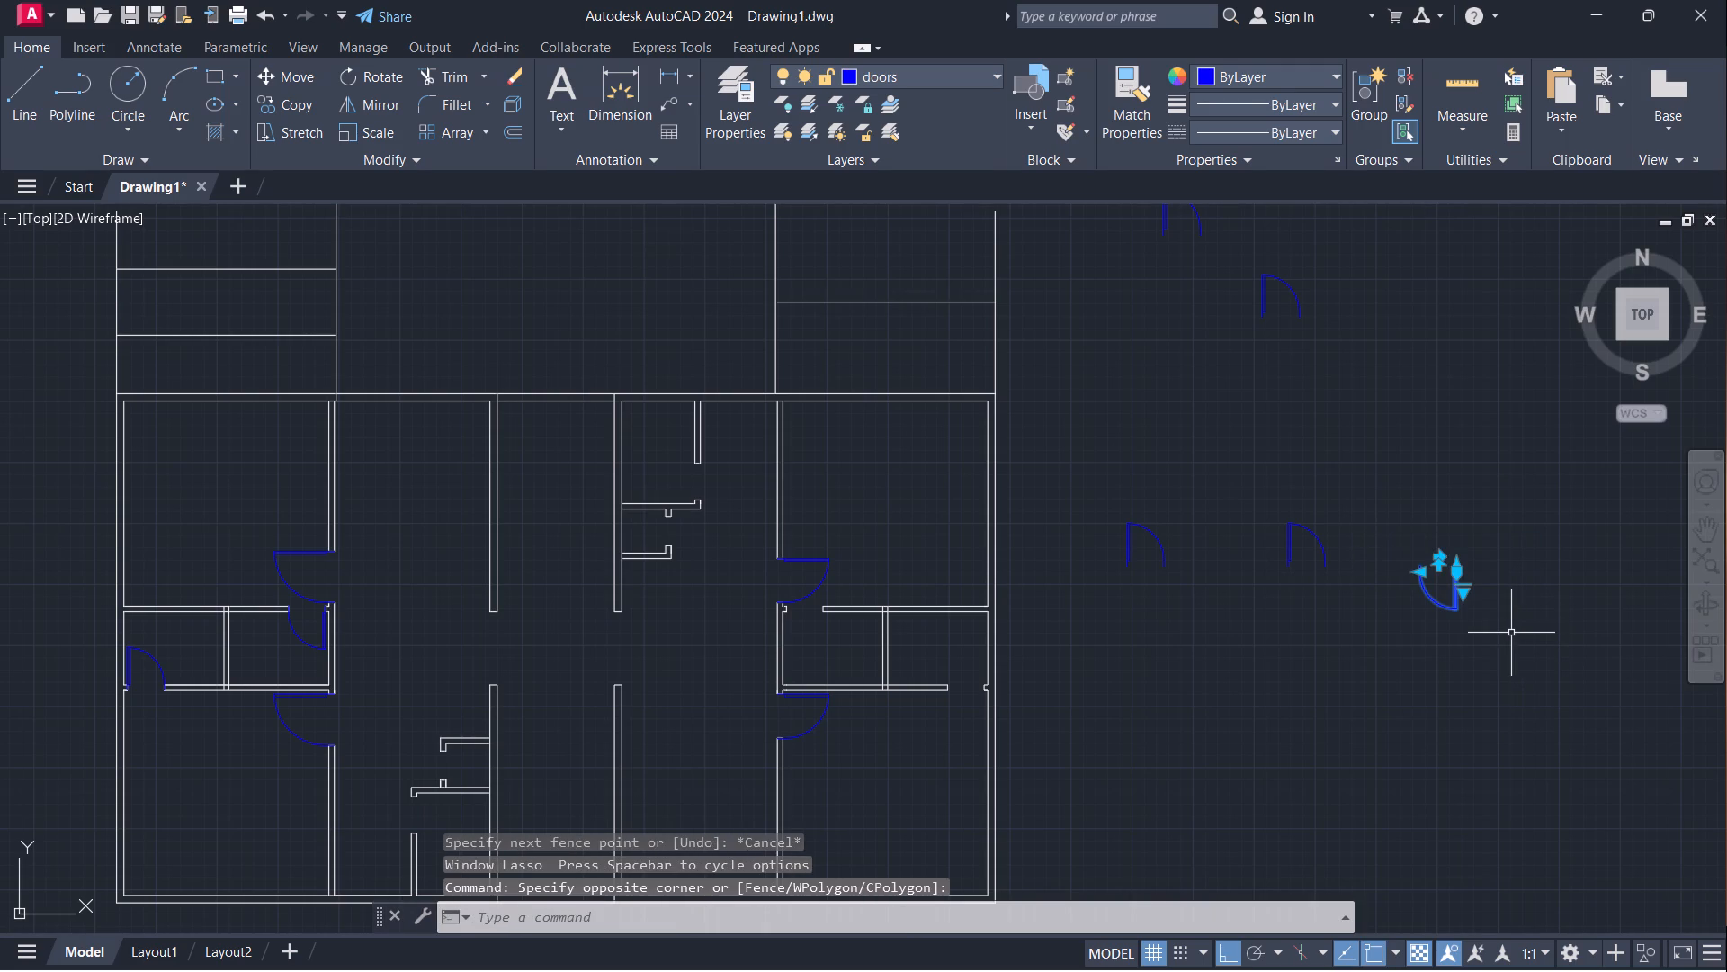
{"action": "key", "text": "c"}
{"action": "key", "text": "o"}
{"action": "key", "text": "Return"}
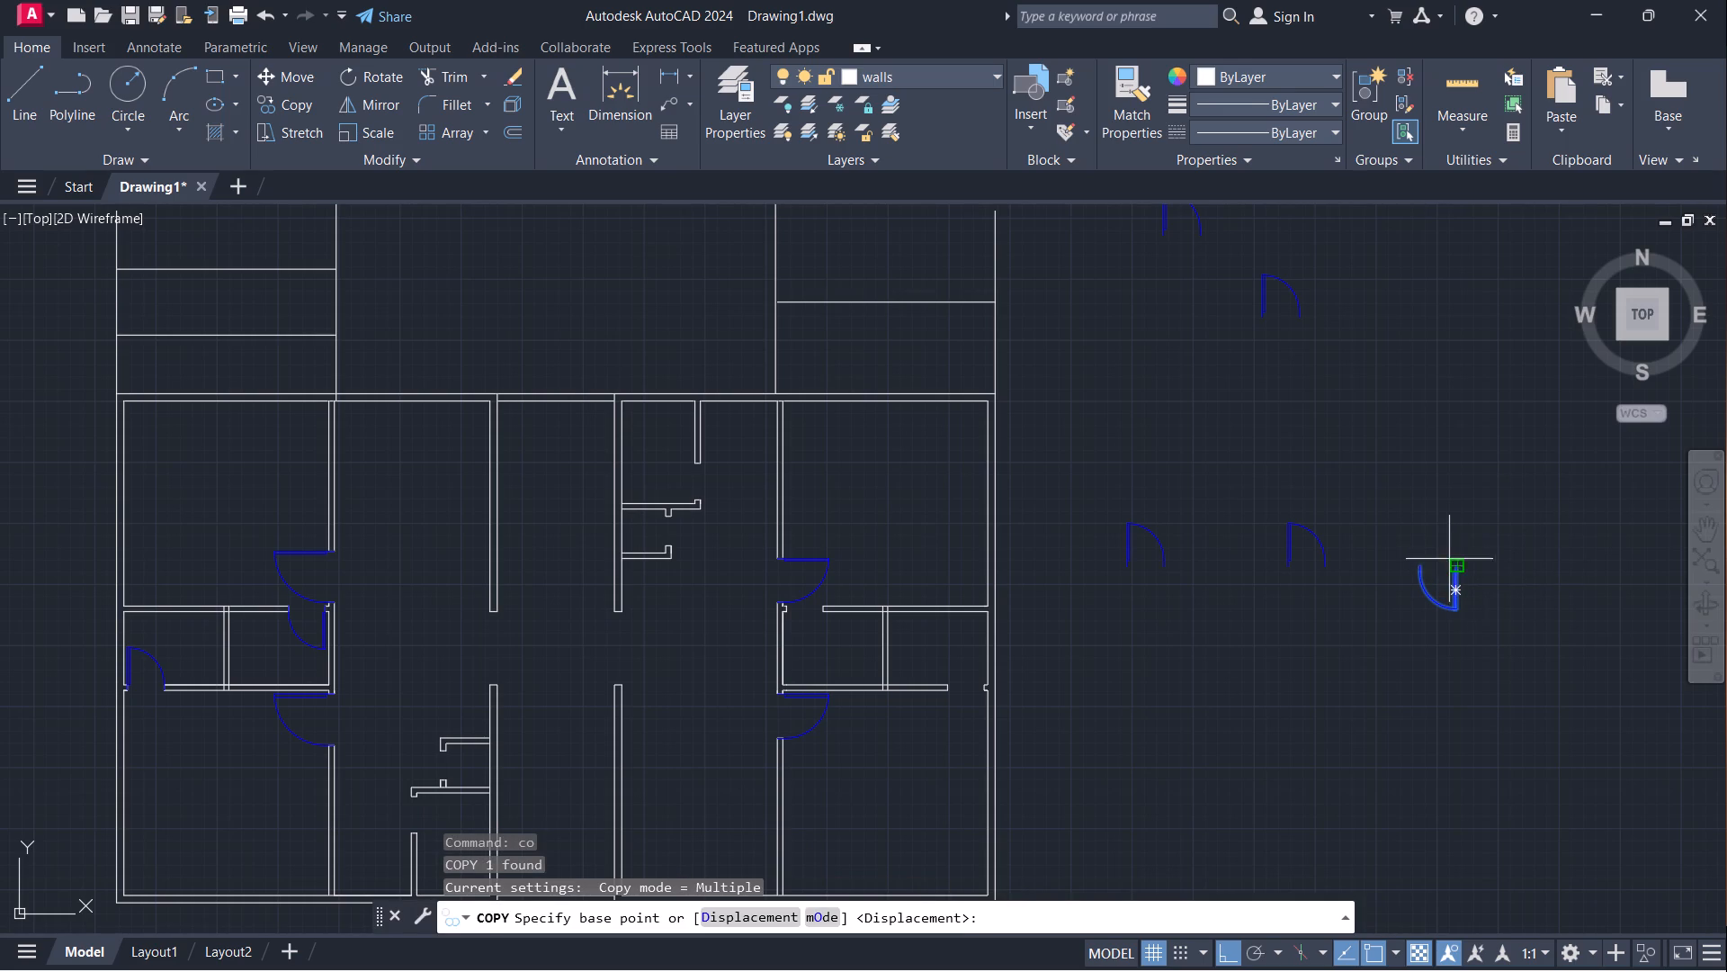
{"action": "left_click", "coordinate": [1454, 565]}
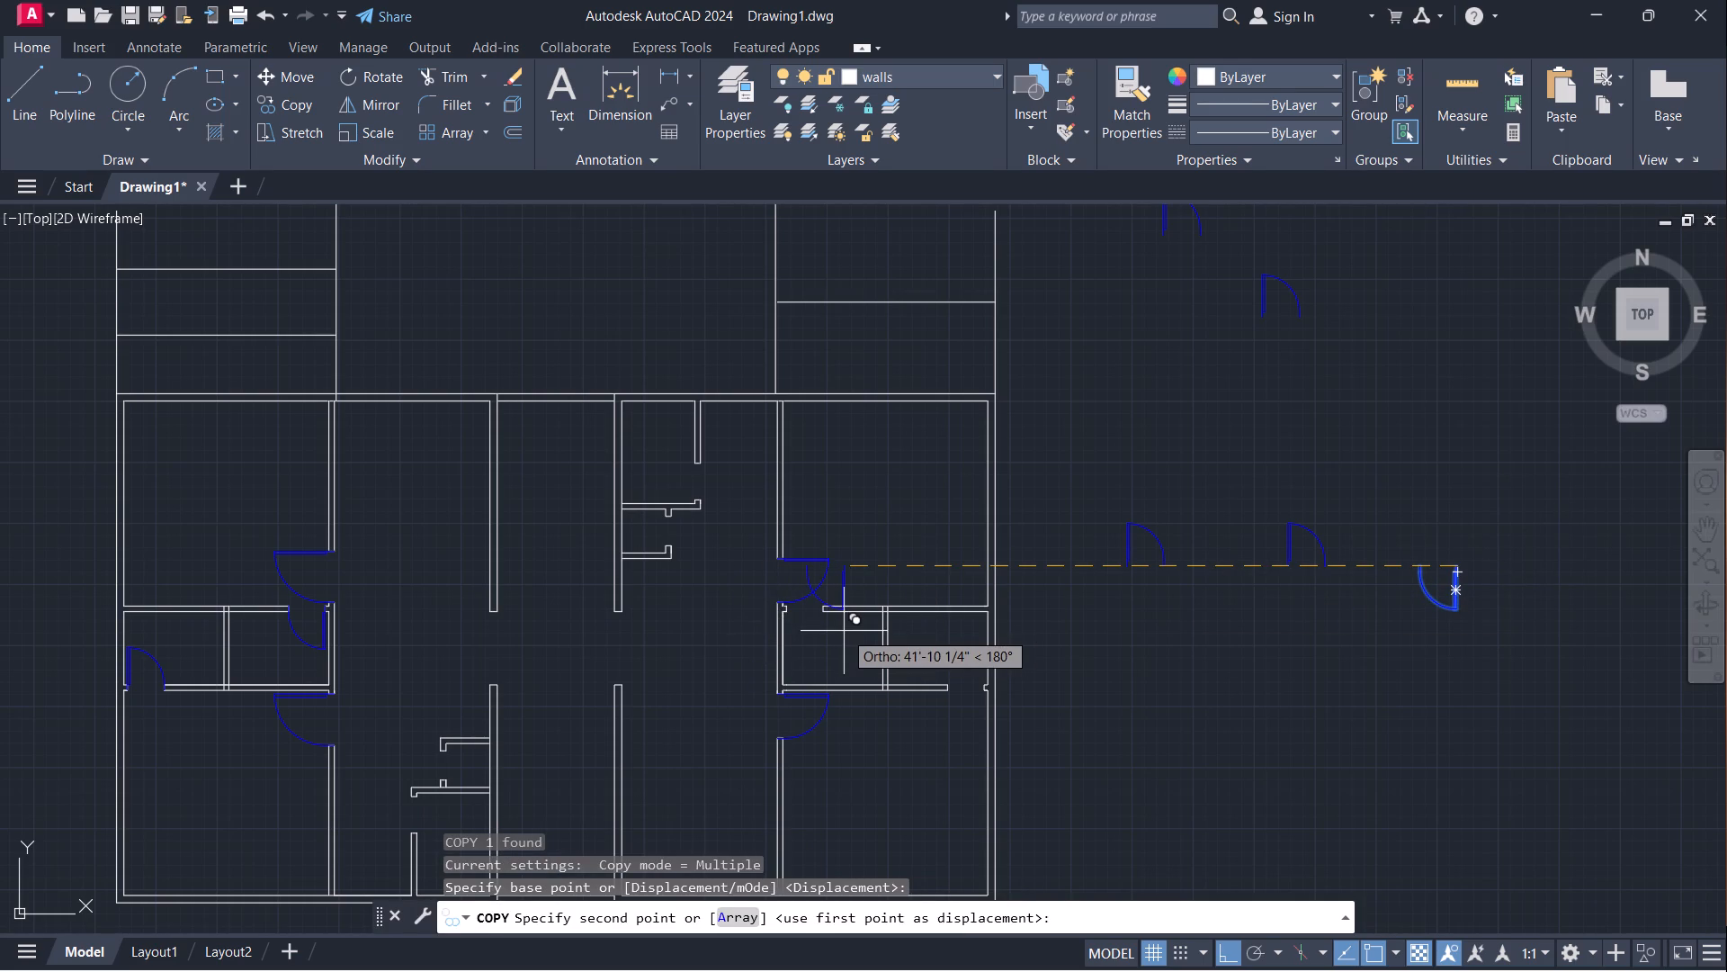
{"action": "key", "text": "F8"}
{"action": "scroll", "coordinate": [816, 616], "scroll_direction": "up", "scroll_amount": 1}
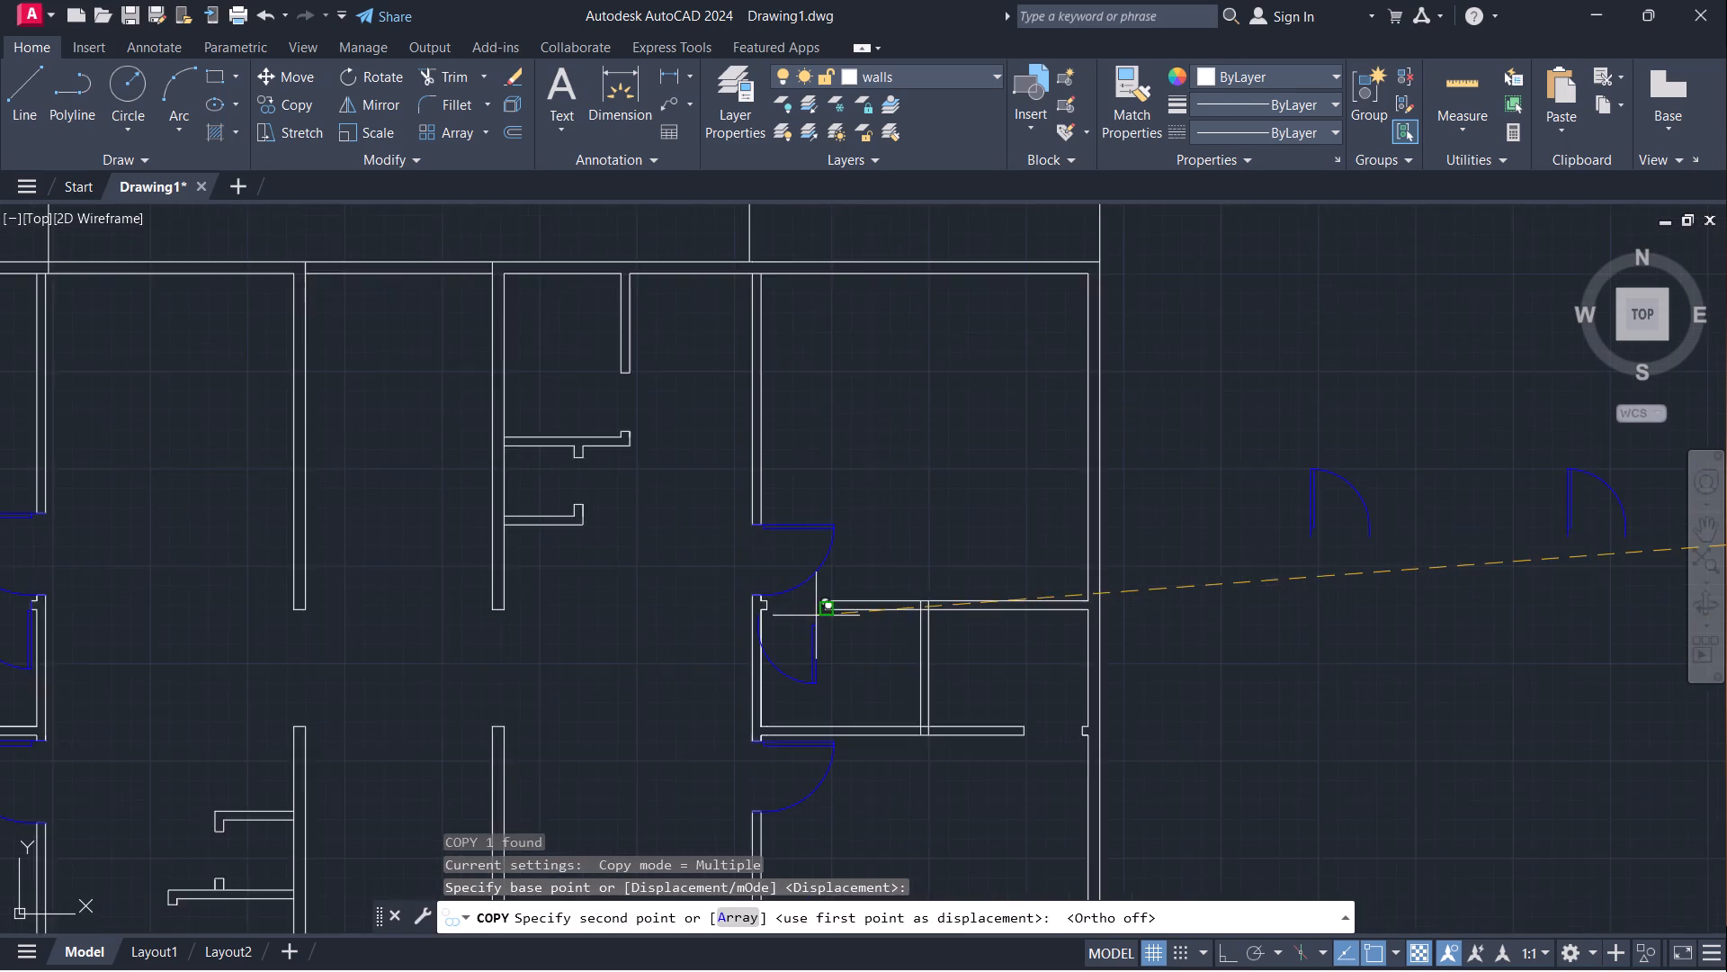
{"action": "scroll", "coordinate": [816, 616], "scroll_direction": "up", "scroll_amount": 3}
{"action": "left_click", "coordinate": [843, 558]}
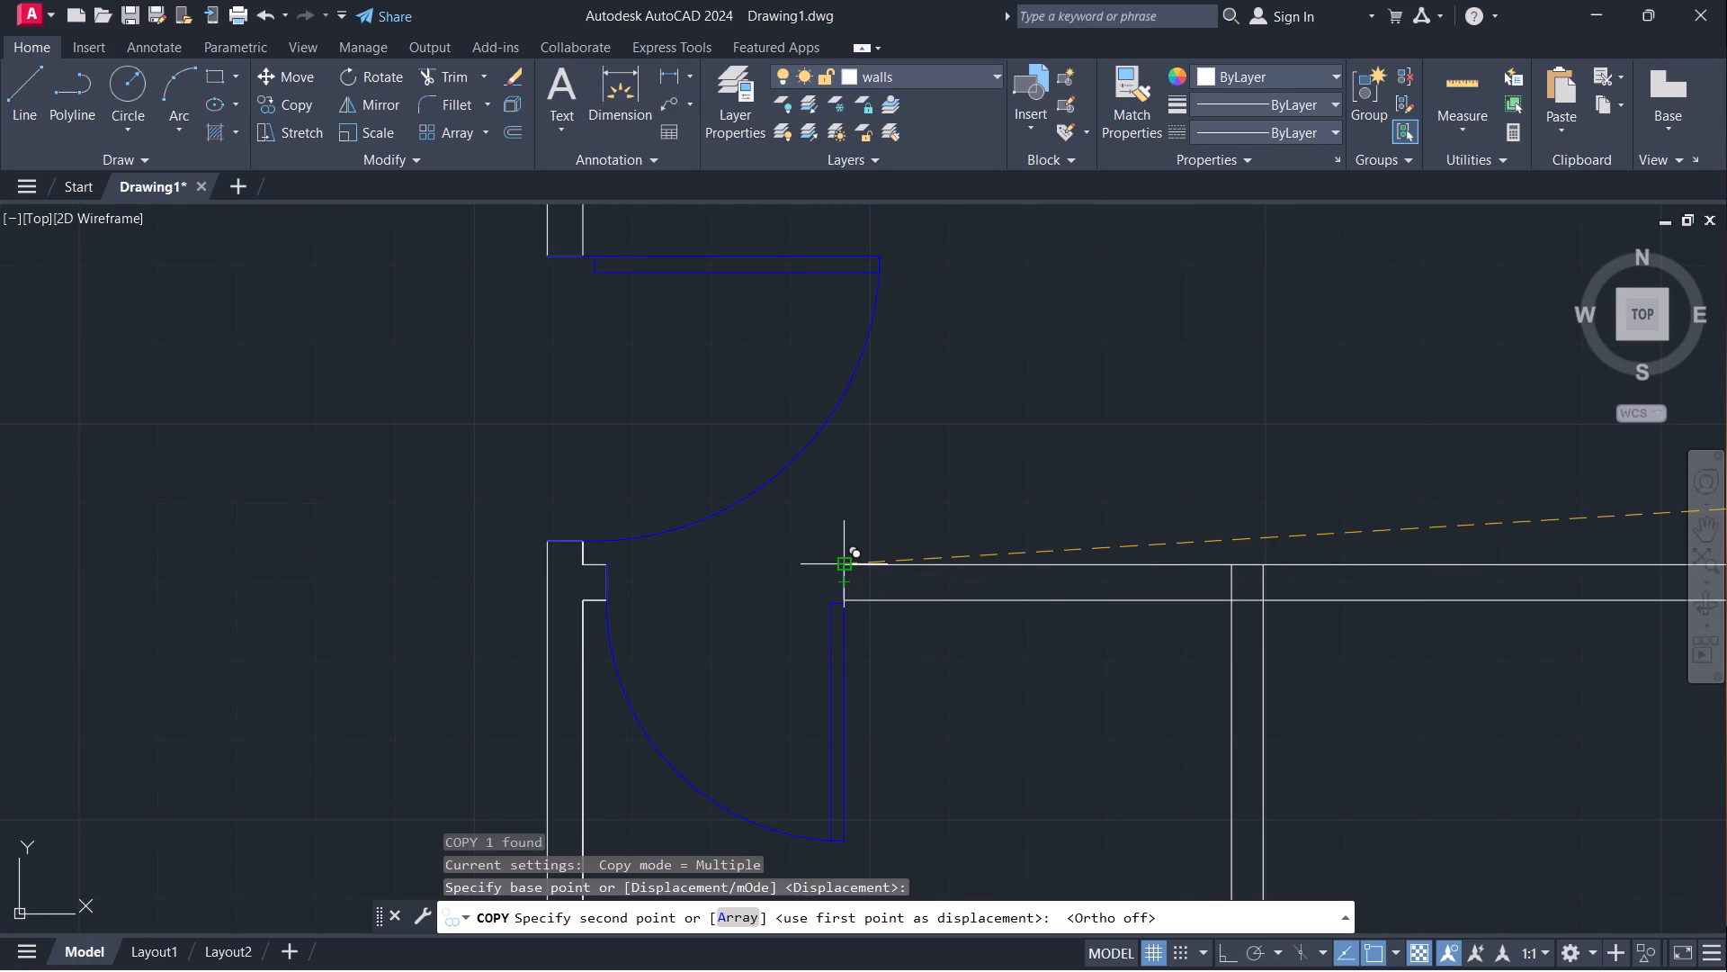
{"action": "key", "text": "Escape"}
Copy an upward-swinging spare door into the lower wall opening of the right unit's small middle rooms, beside the exterior wall.
{"action": "scroll", "coordinate": [809, 495], "scroll_direction": "down", "scroll_amount": 2}
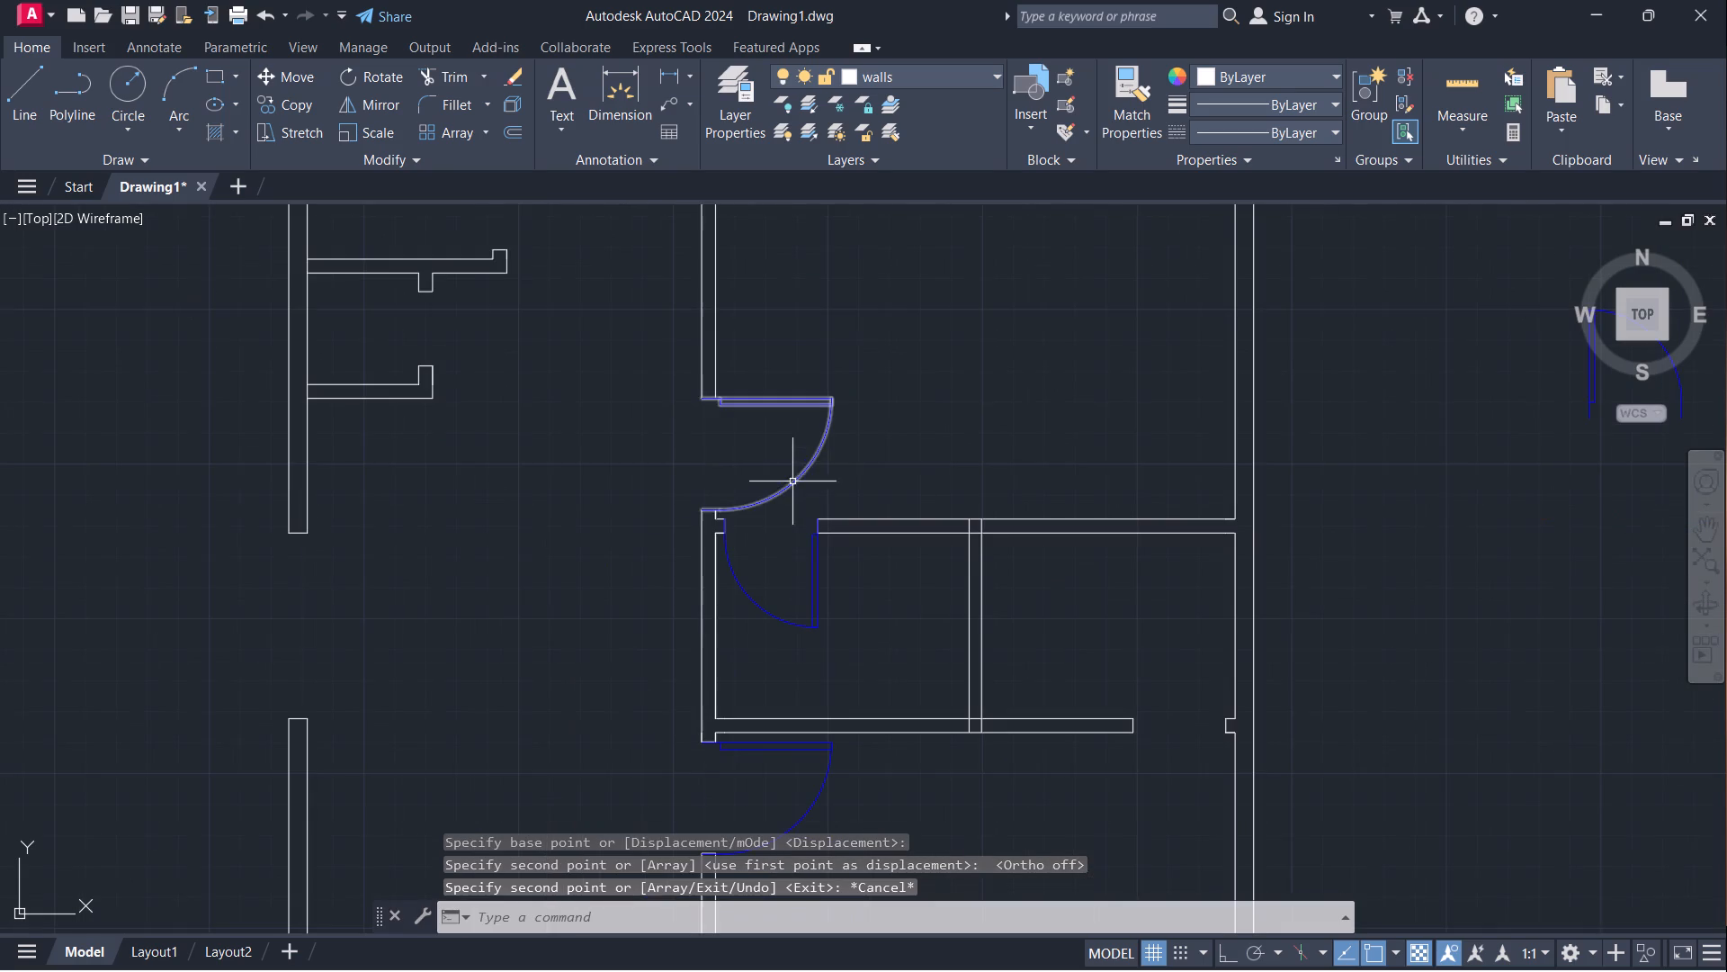
{"action": "middle_click_drag", "start_coordinate": [1375, 511], "coordinate": [998, 502]}
{"action": "scroll", "coordinate": [1104, 508], "scroll_direction": "down", "scroll_amount": 1}
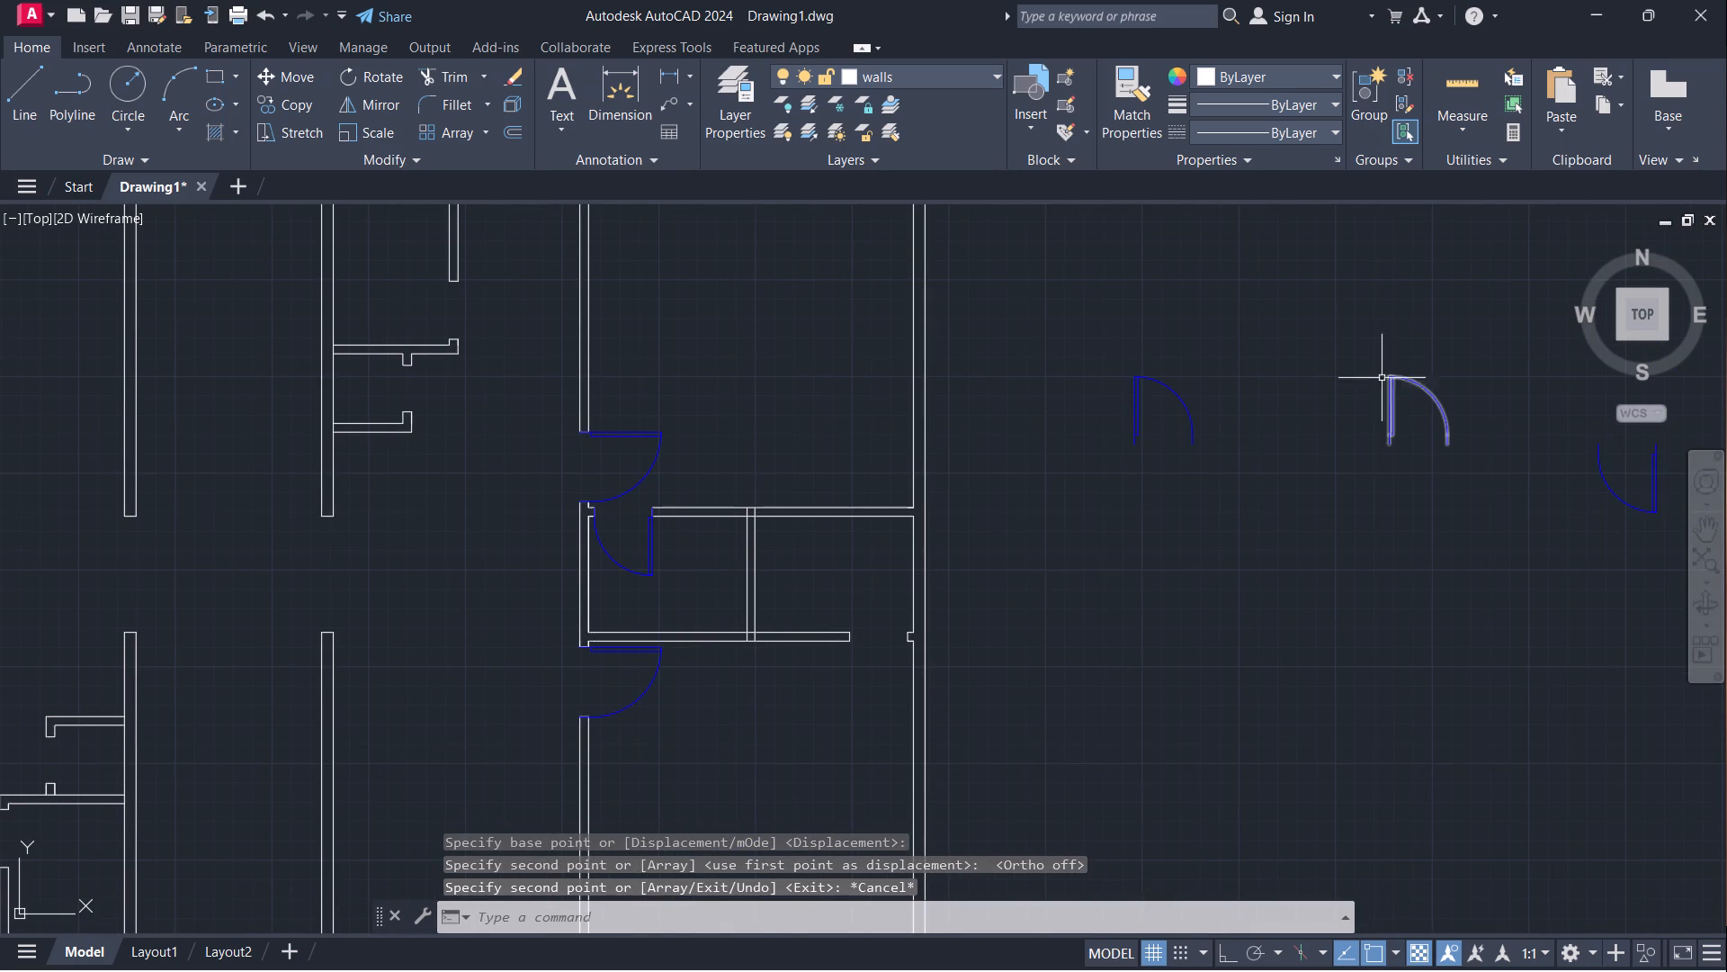
{"action": "left_click_drag", "start_coordinate": [1360, 352], "coordinate": [1368, 362]}
{"action": "left_click", "coordinate": [1572, 596]}
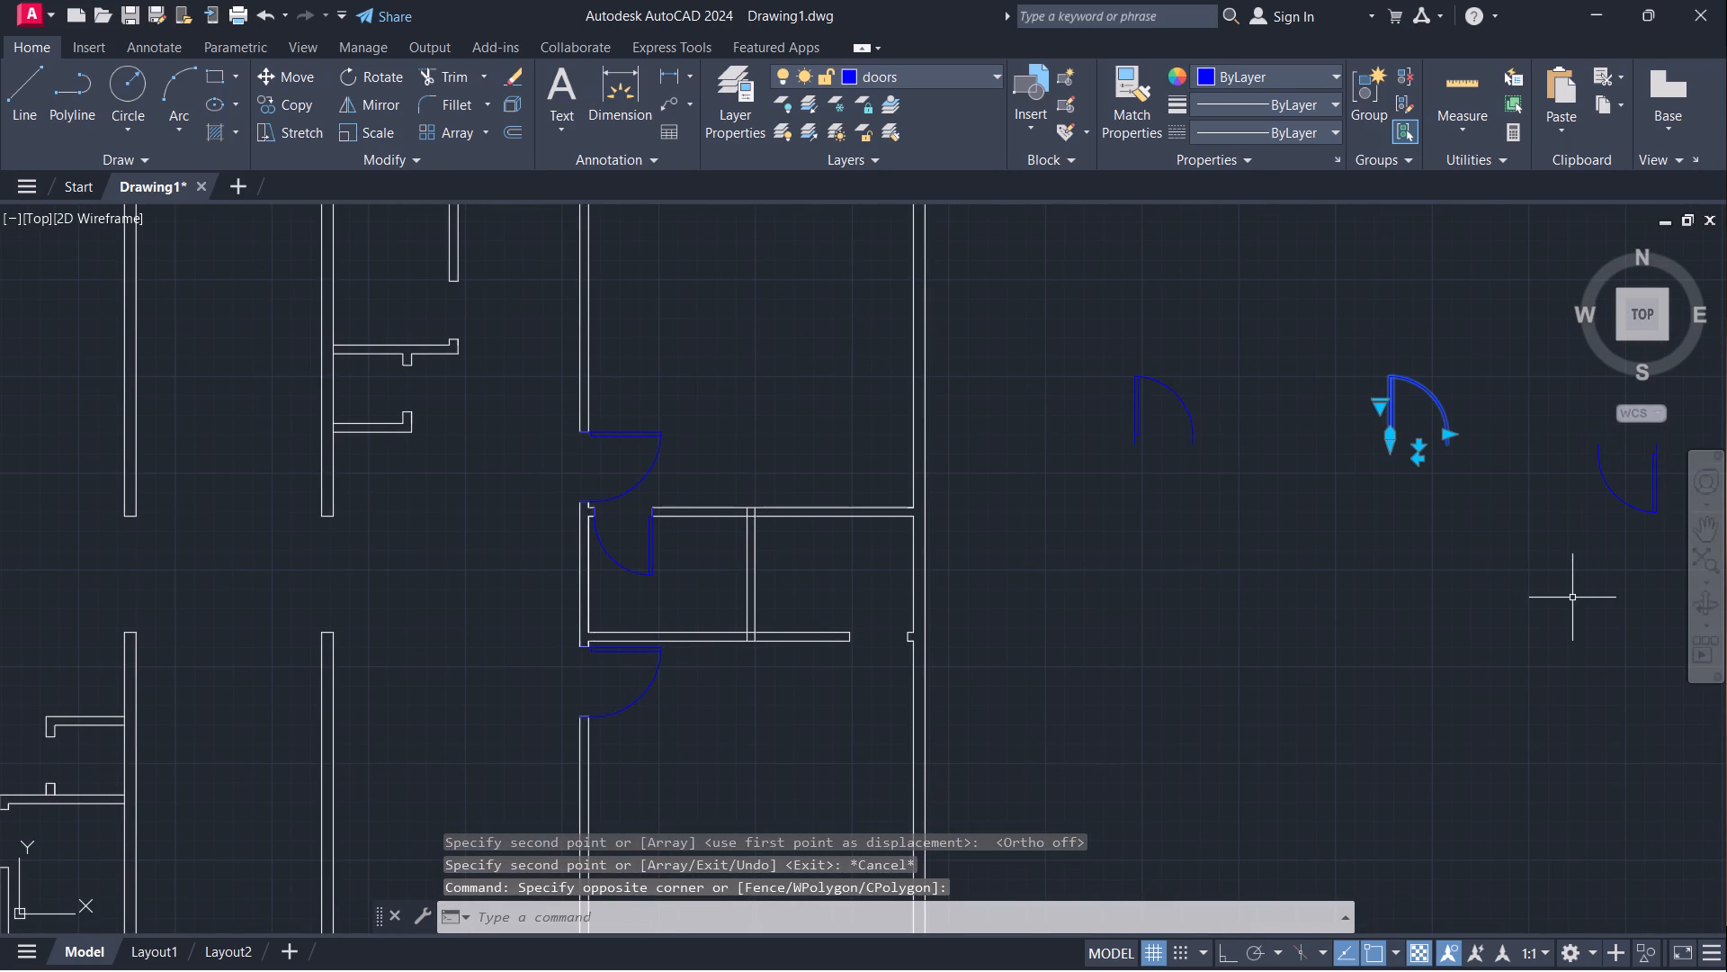
{"action": "type", "text": "co"}
{"action": "key", "text": "Return"}
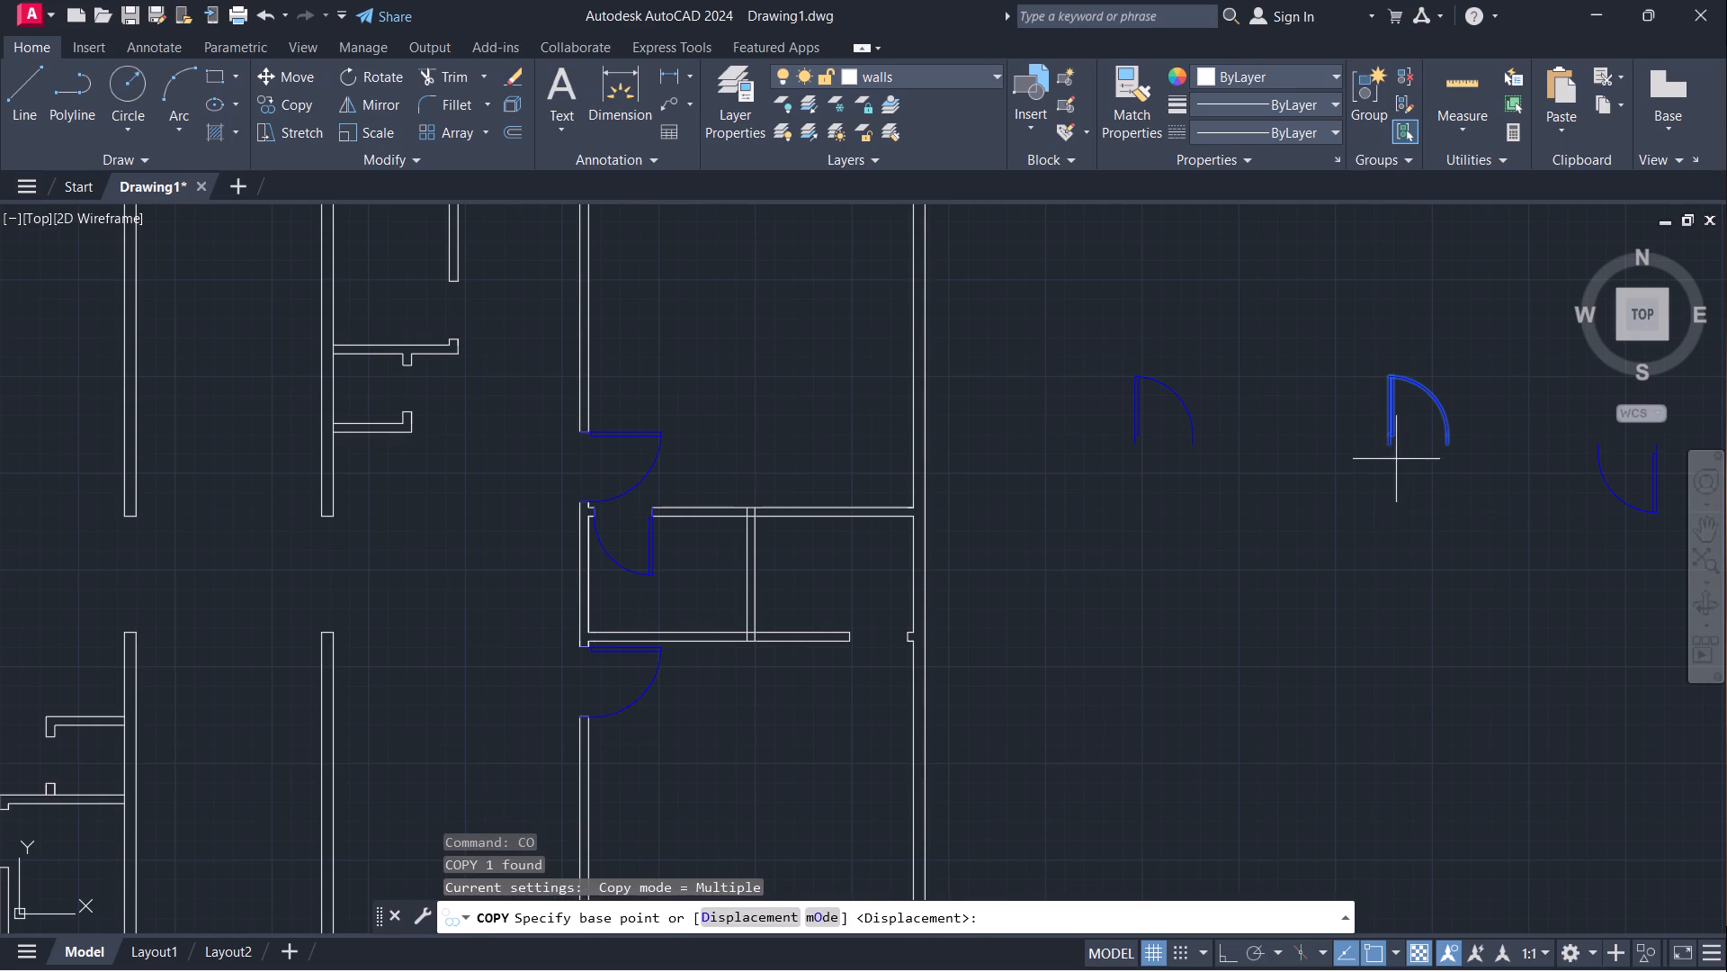
{"action": "left_click", "coordinate": [1393, 454]}
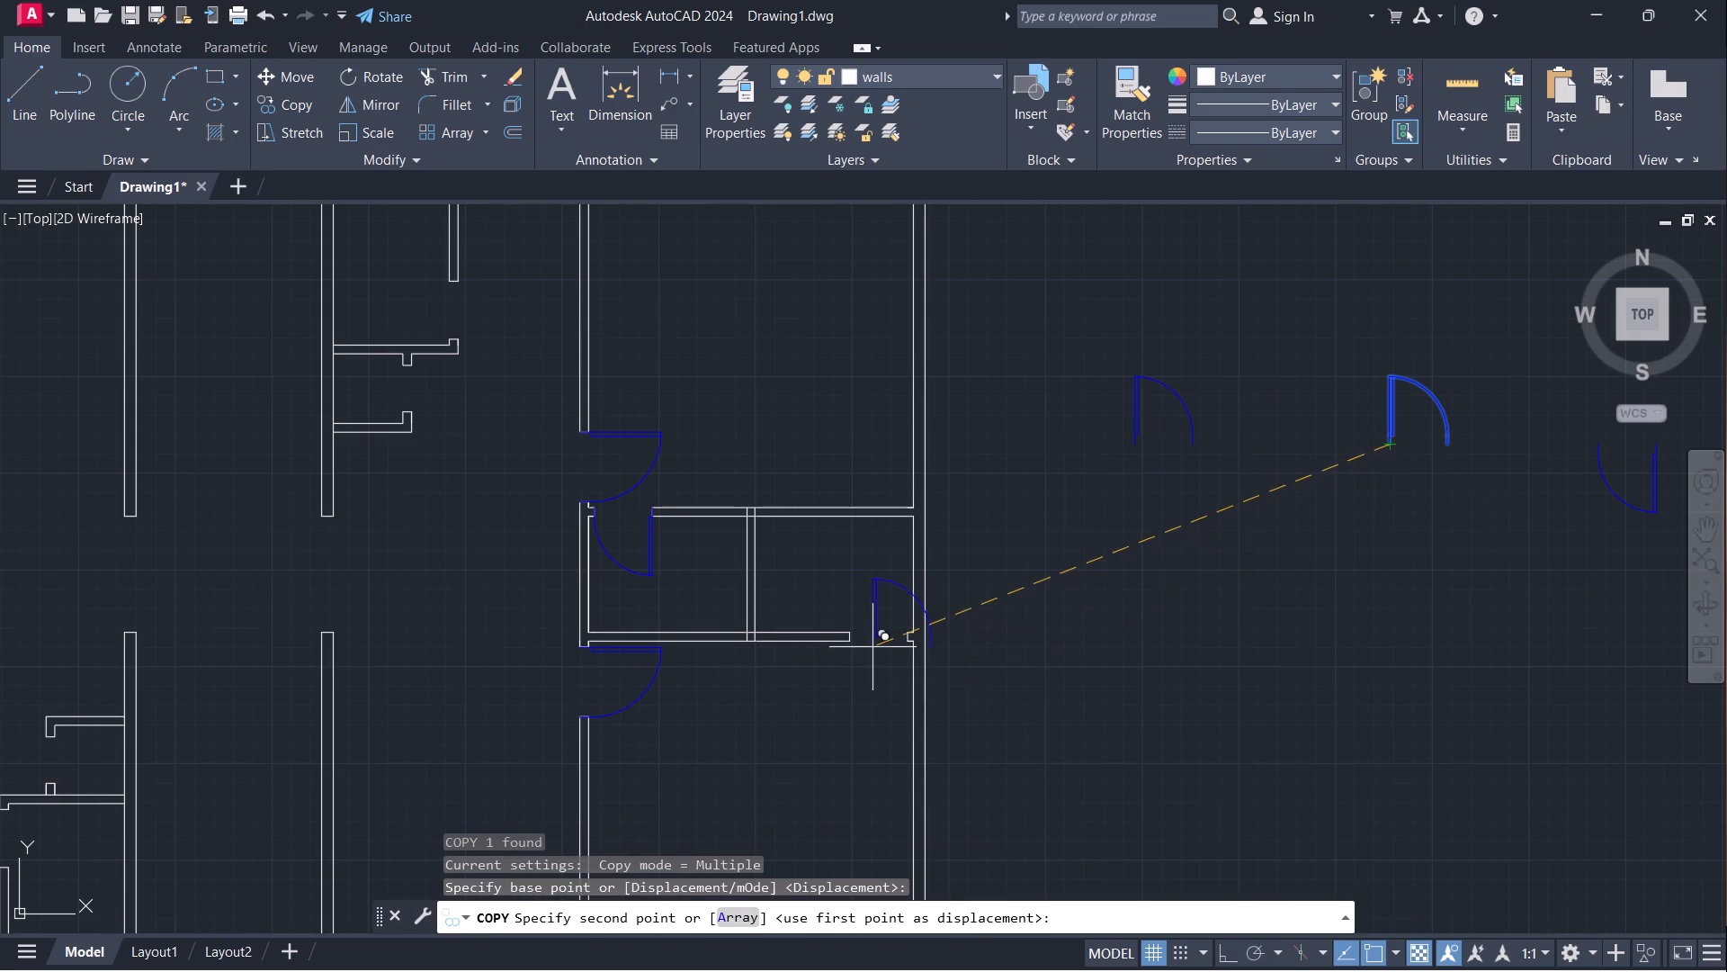
{"action": "scroll", "coordinate": [855, 641], "scroll_direction": "up", "scroll_amount": 2}
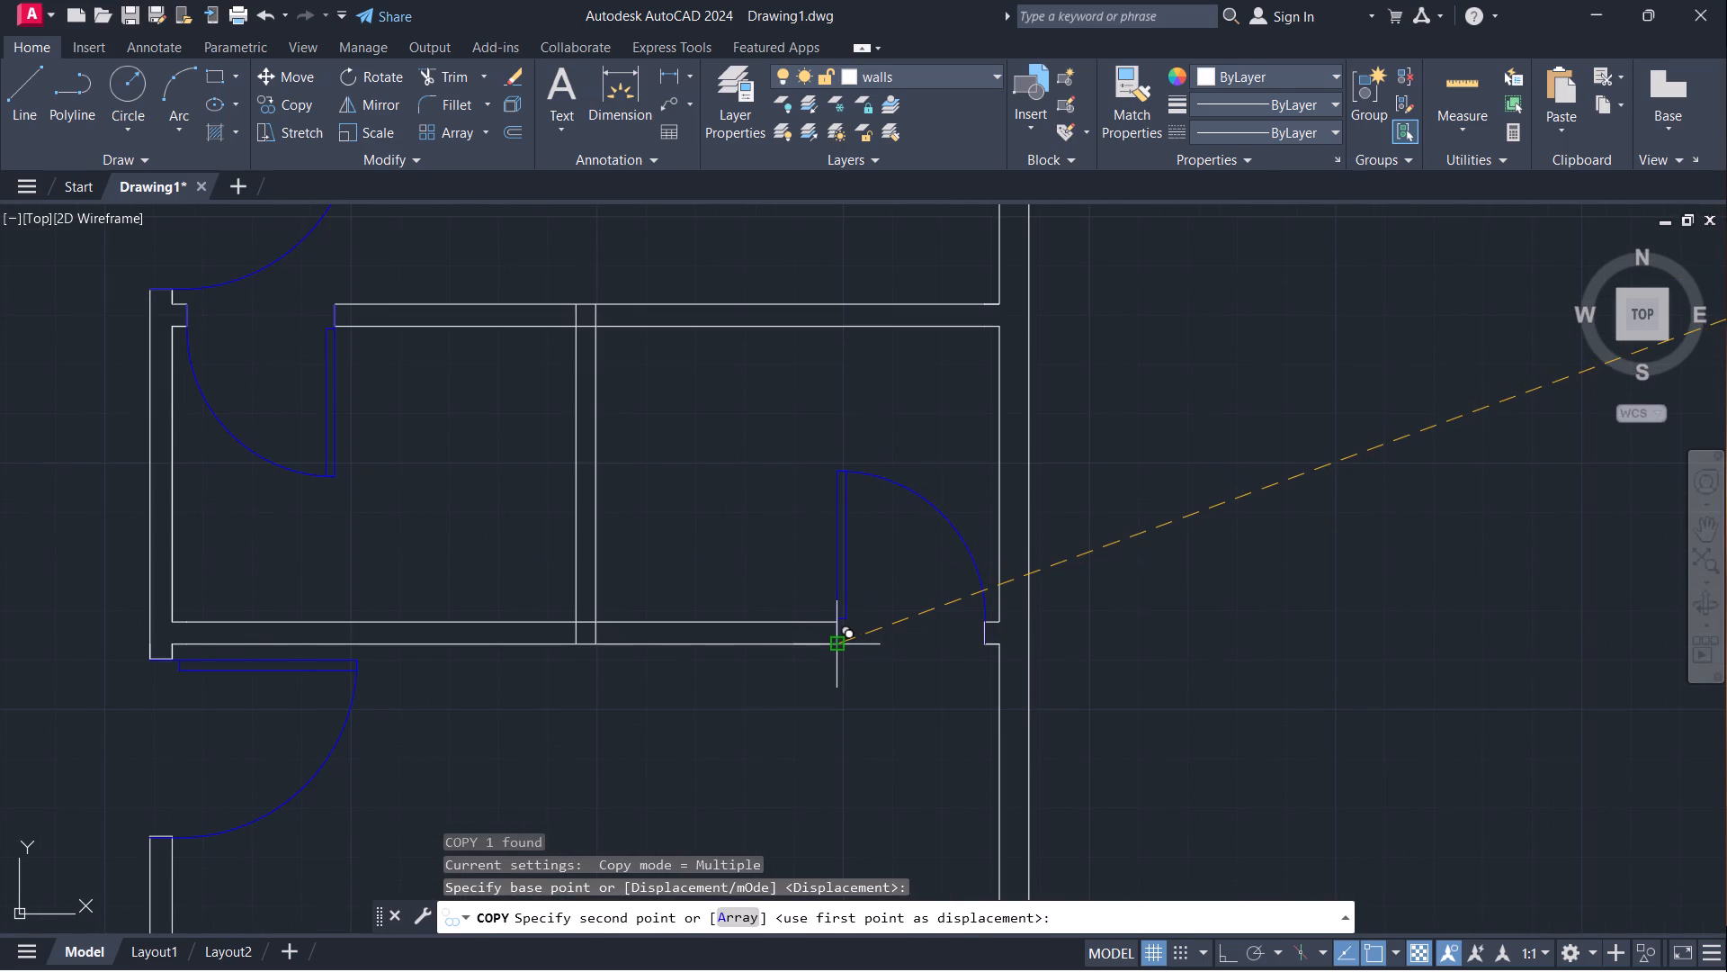
{"action": "left_click", "coordinate": [837, 645]}
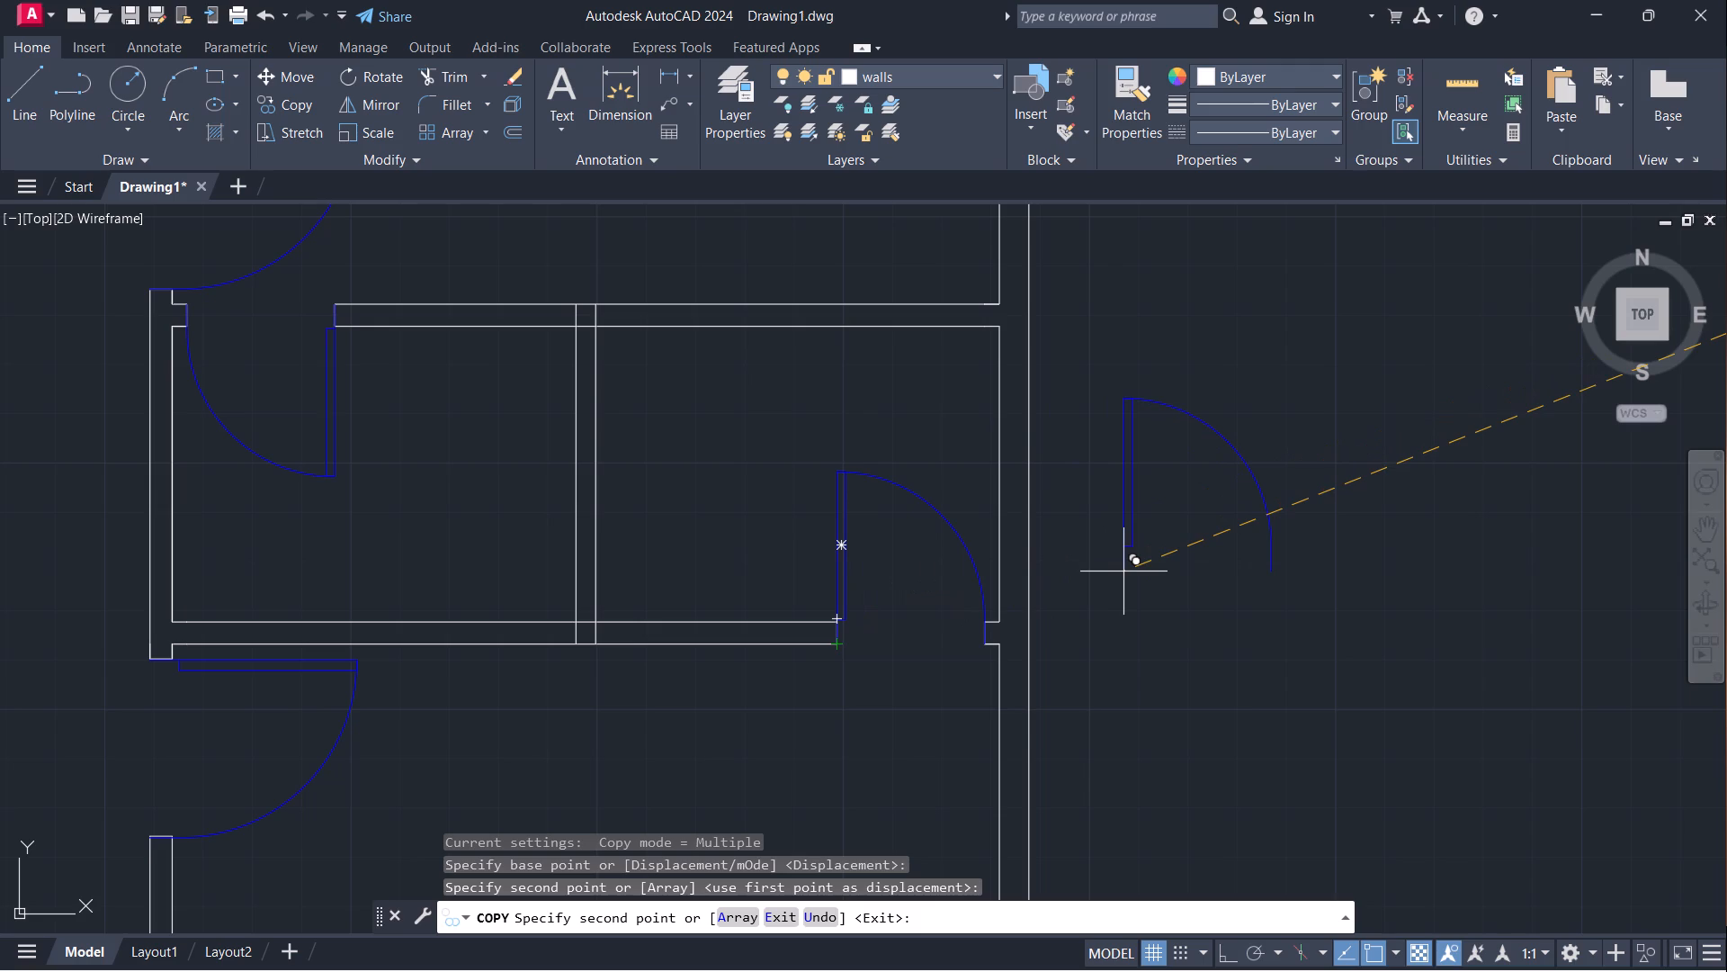
{"action": "key", "text": "Escape"}
Erase the four lower spare doors outside the plan, keeping only the topmost one.
{"action": "scroll", "coordinate": [1138, 572], "scroll_direction": "down", "scroll_amount": 5}
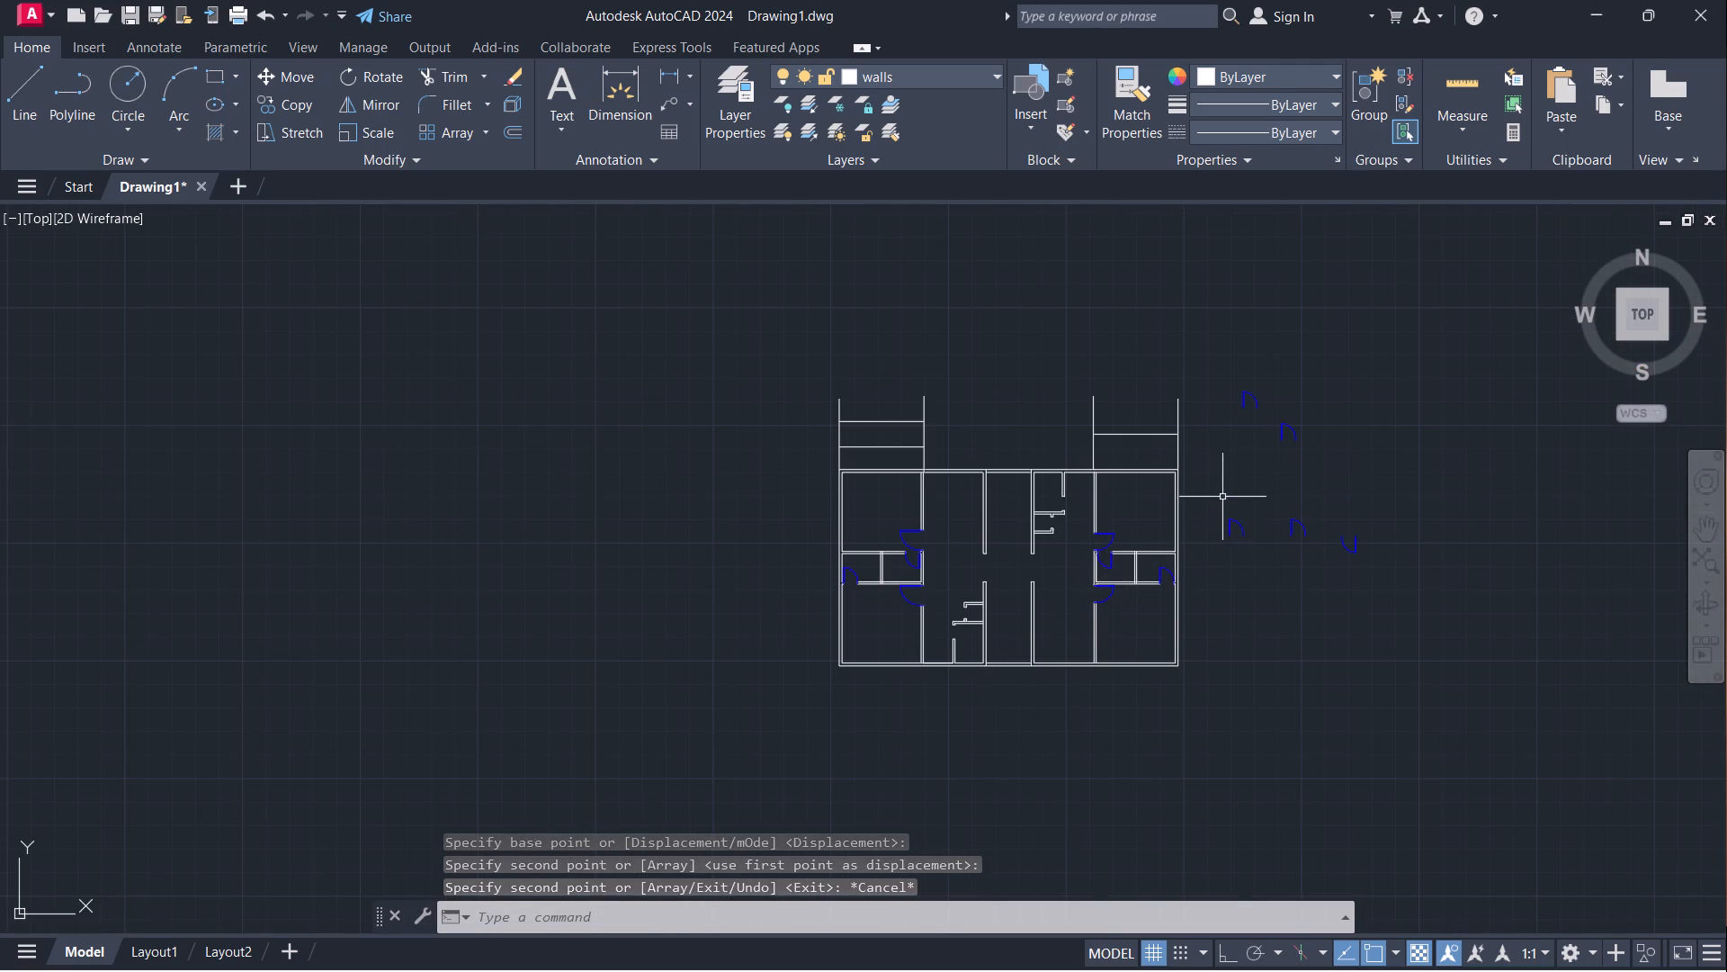
{"action": "left_click_drag", "start_coordinate": [1213, 485], "coordinate": [1431, 589]}
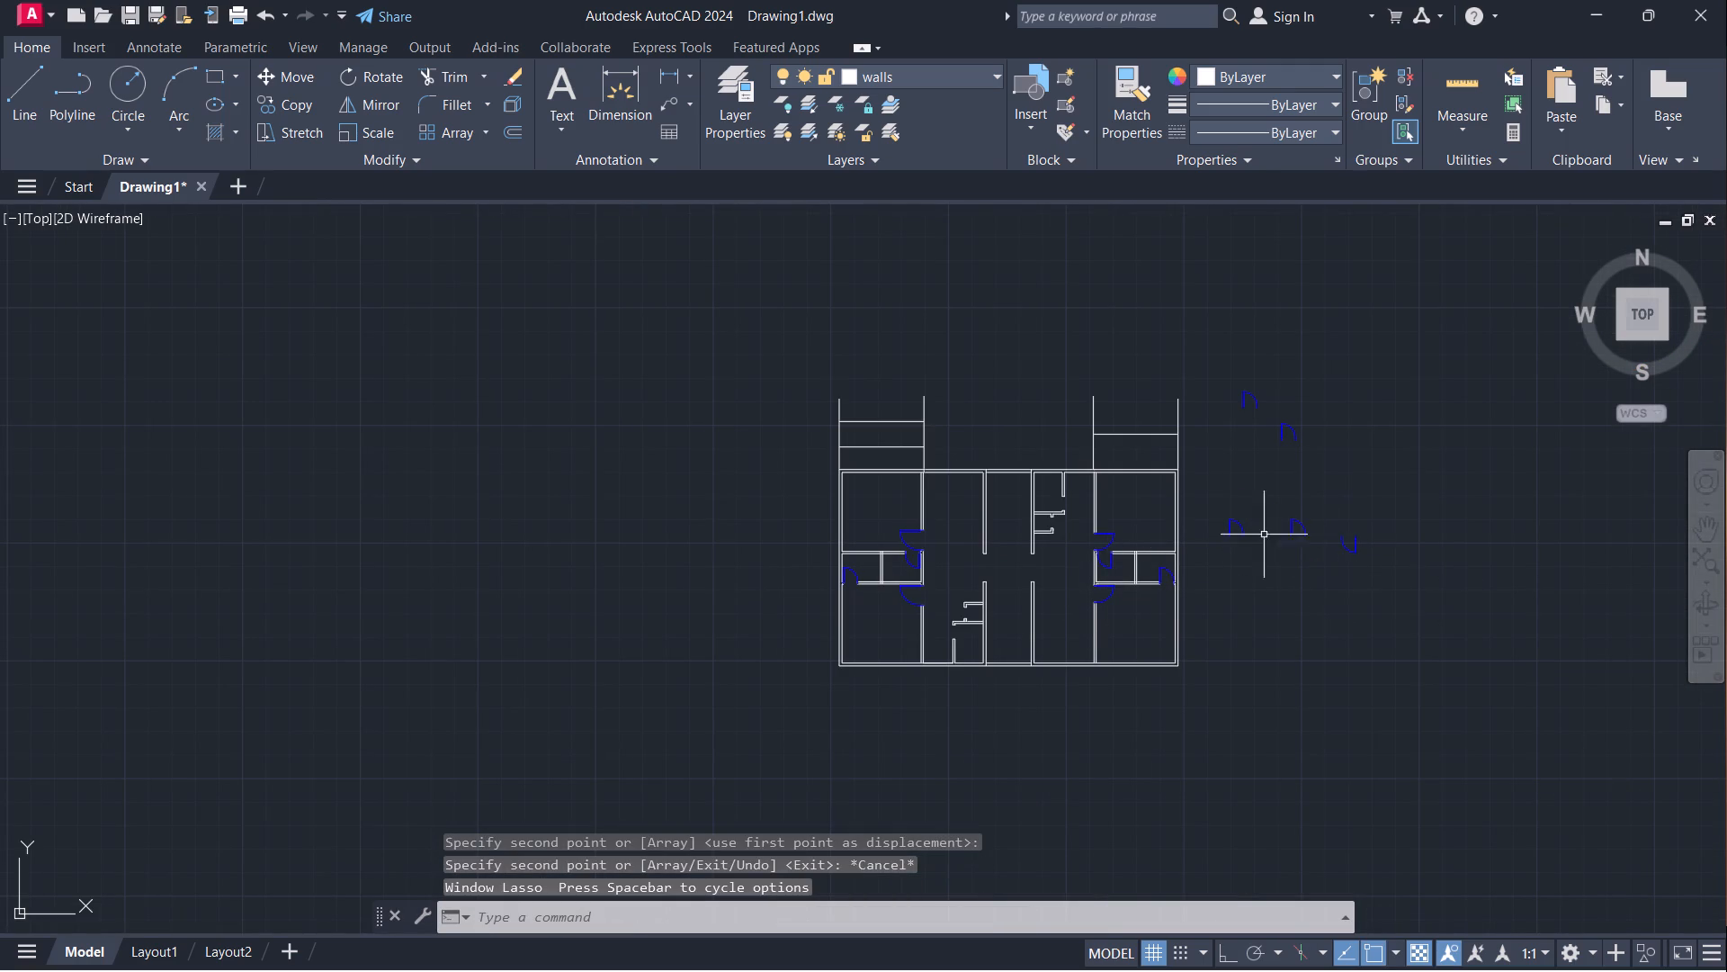
{"action": "left_click", "coordinate": [1213, 458]}
{"action": "left_click", "coordinate": [1367, 594]}
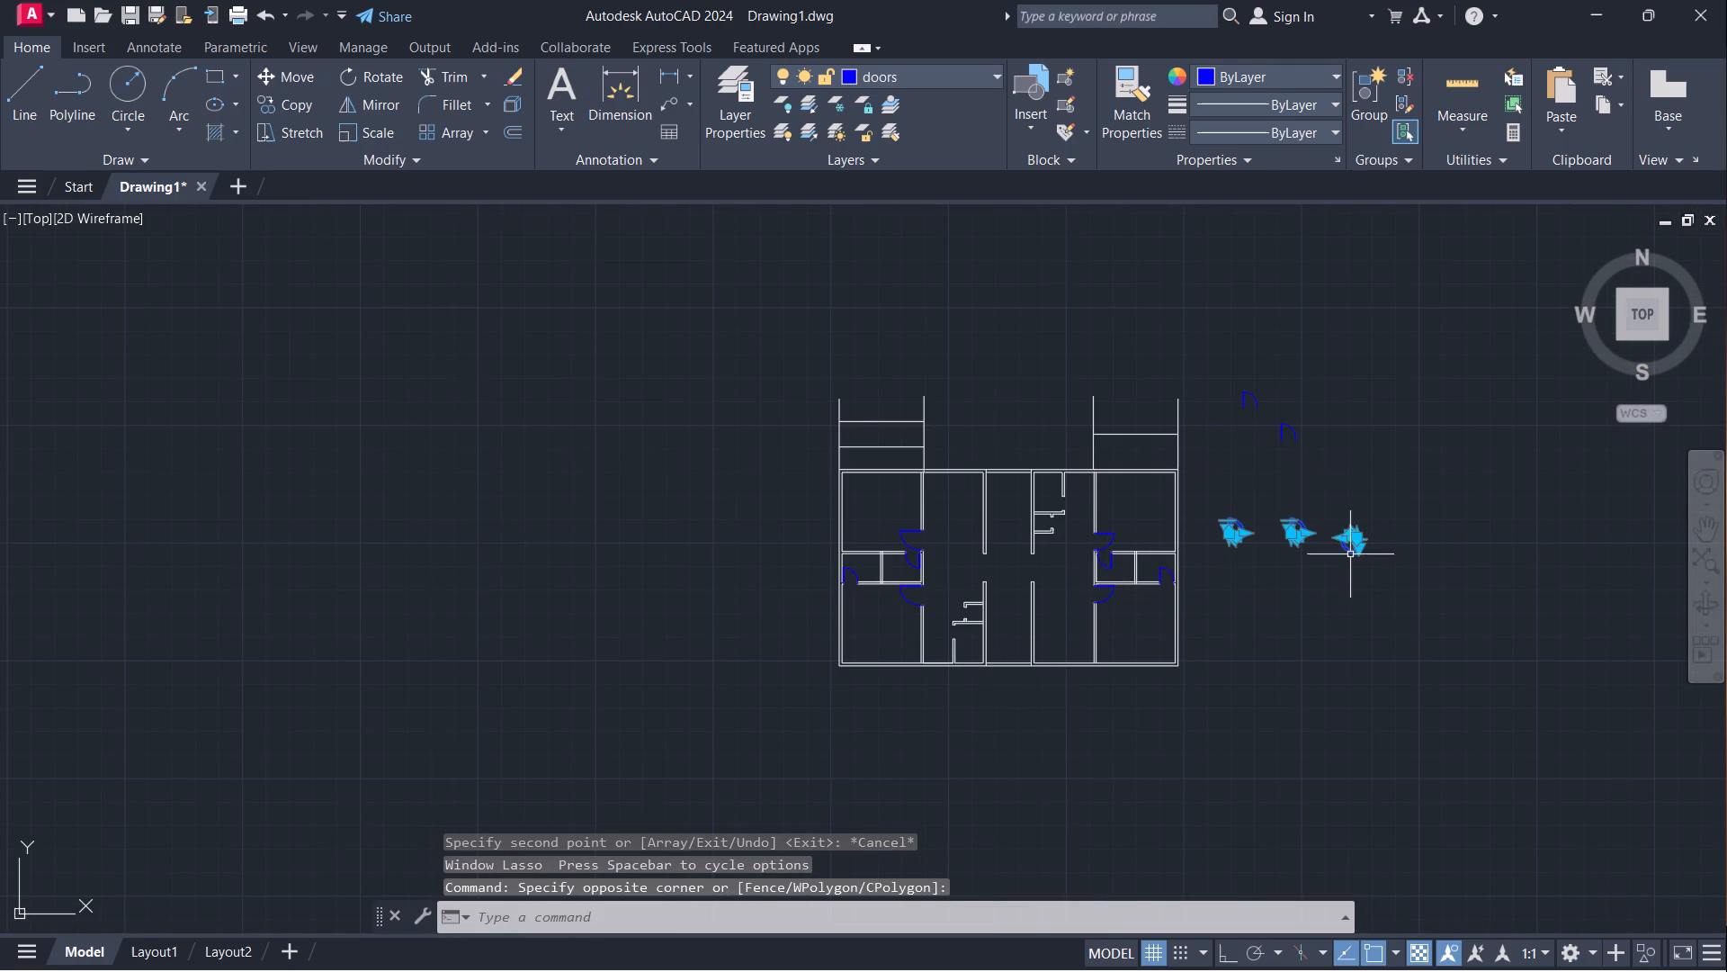
{"action": "left_click", "coordinate": [1280, 436]}
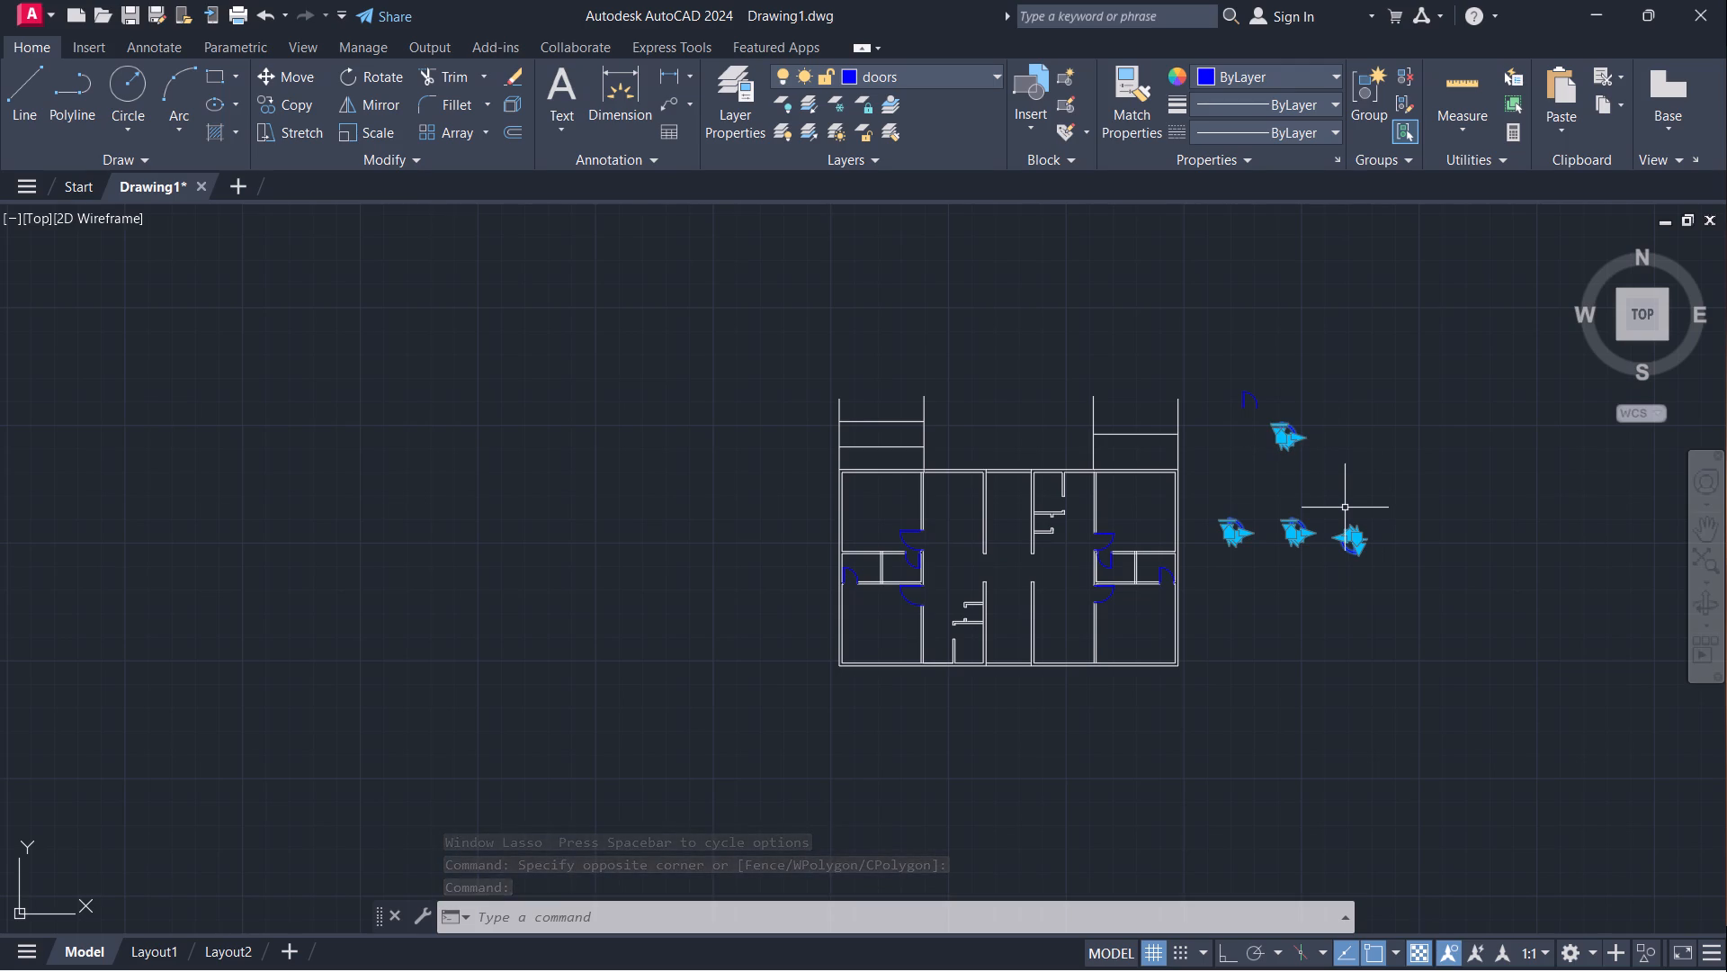
{"action": "key", "text": "e"}
{"action": "key", "text": "Return"}
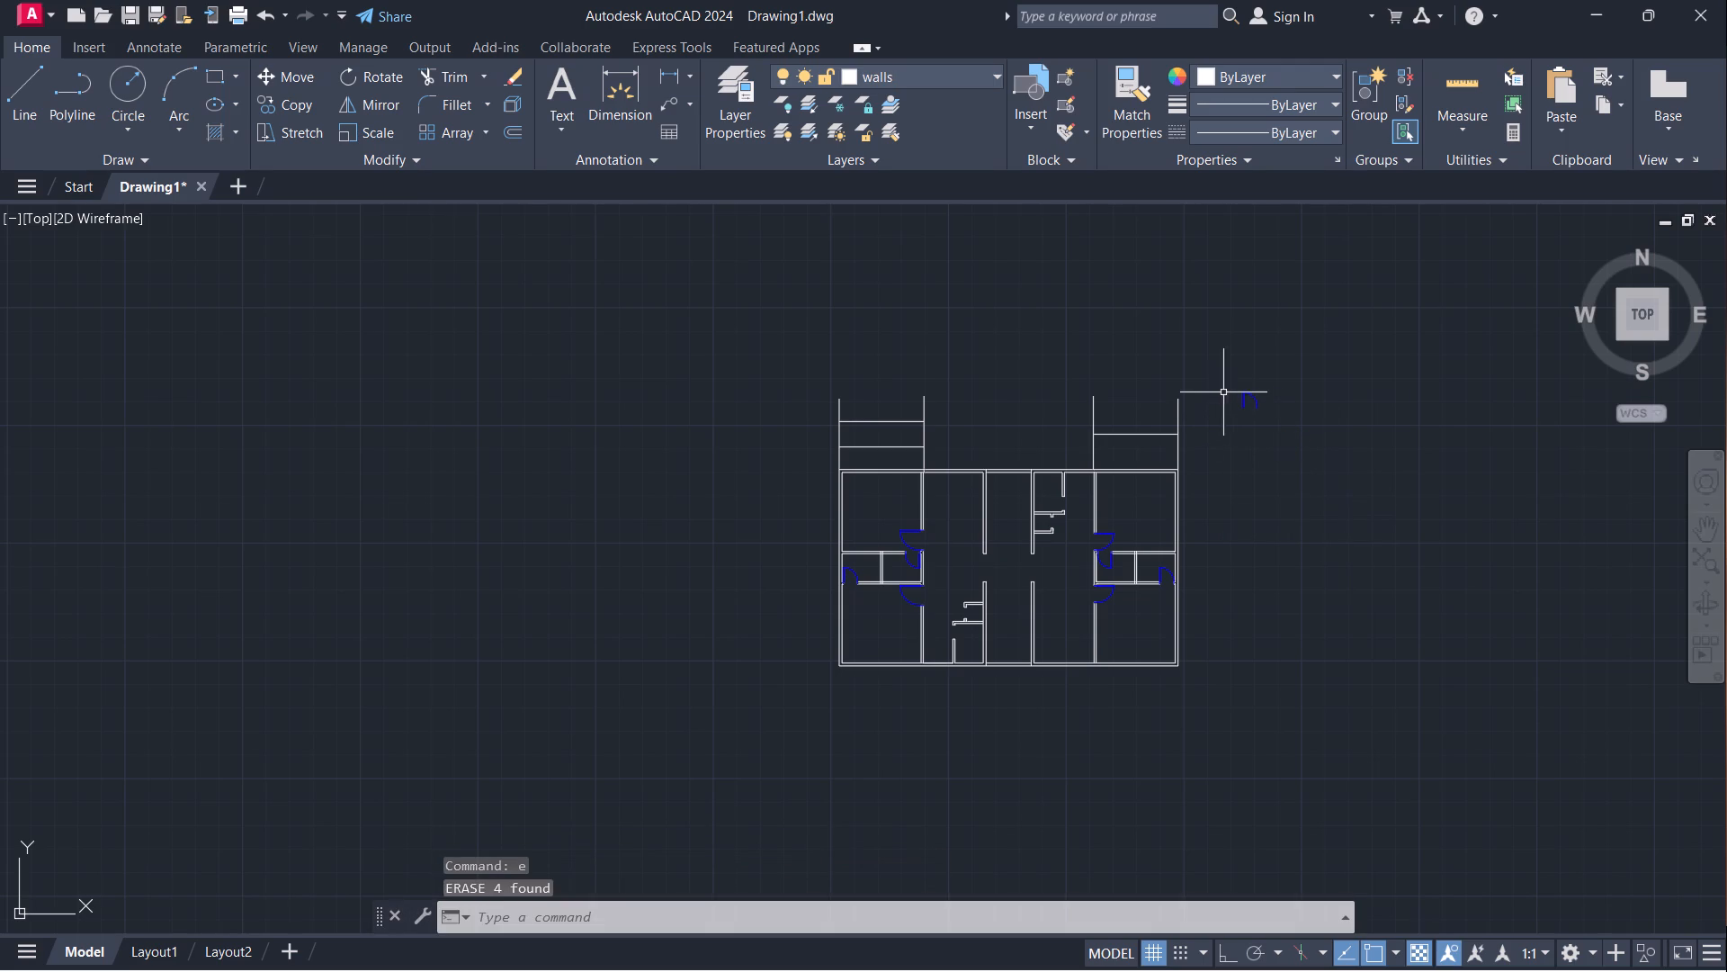
Move the remaining spare door down beside the right unit's exterior wall, level with the small middle rooms.
{"action": "left_click", "coordinate": [1248, 390]}
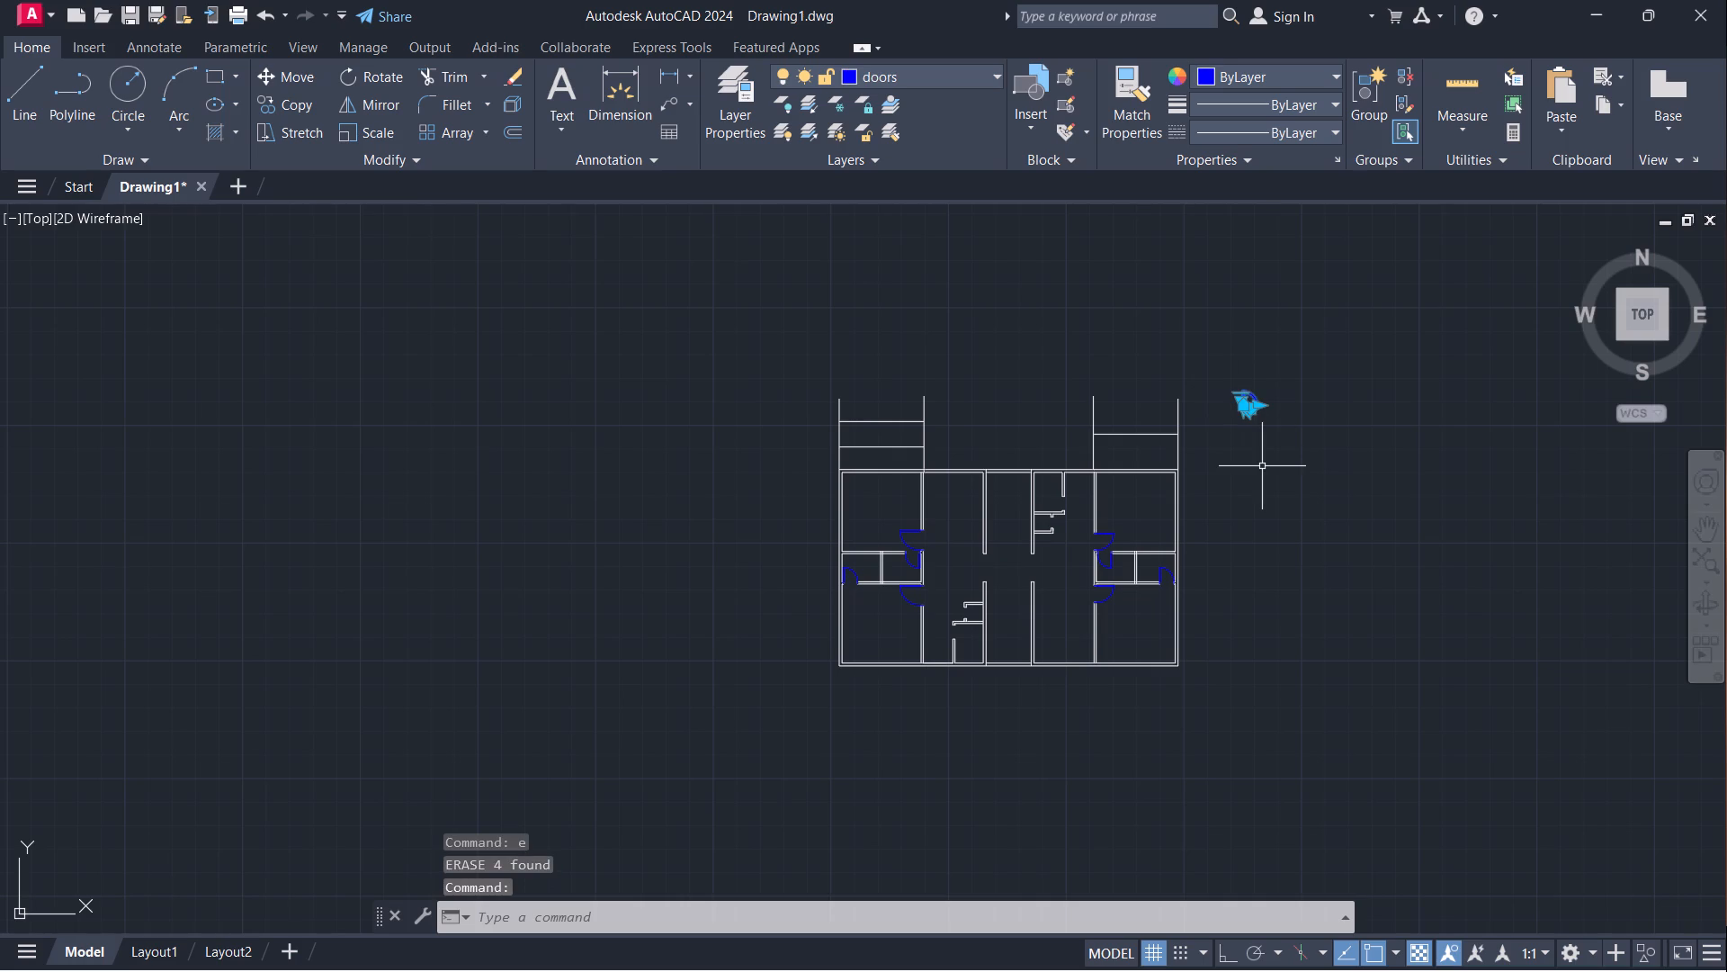
{"action": "key", "text": "m"}
{"action": "key", "text": "Return"}
{"action": "scroll", "coordinate": [1243, 414], "scroll_direction": "up", "scroll_amount": 3}
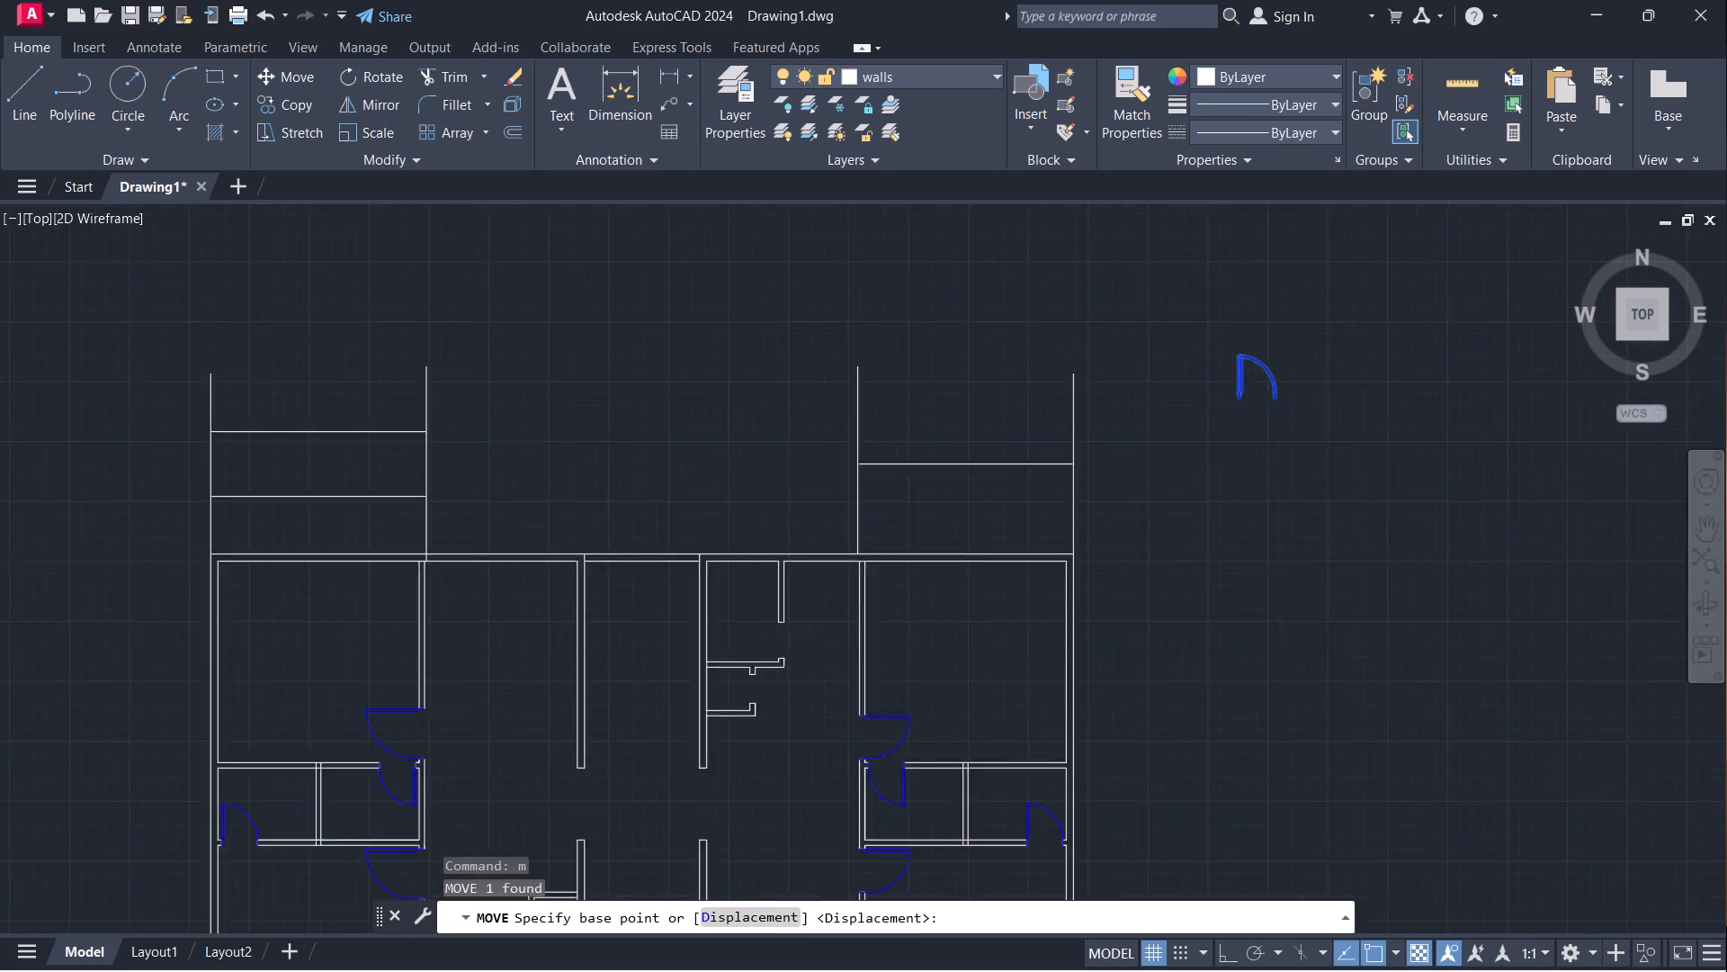
{"action": "left_click", "coordinate": [1225, 391]}
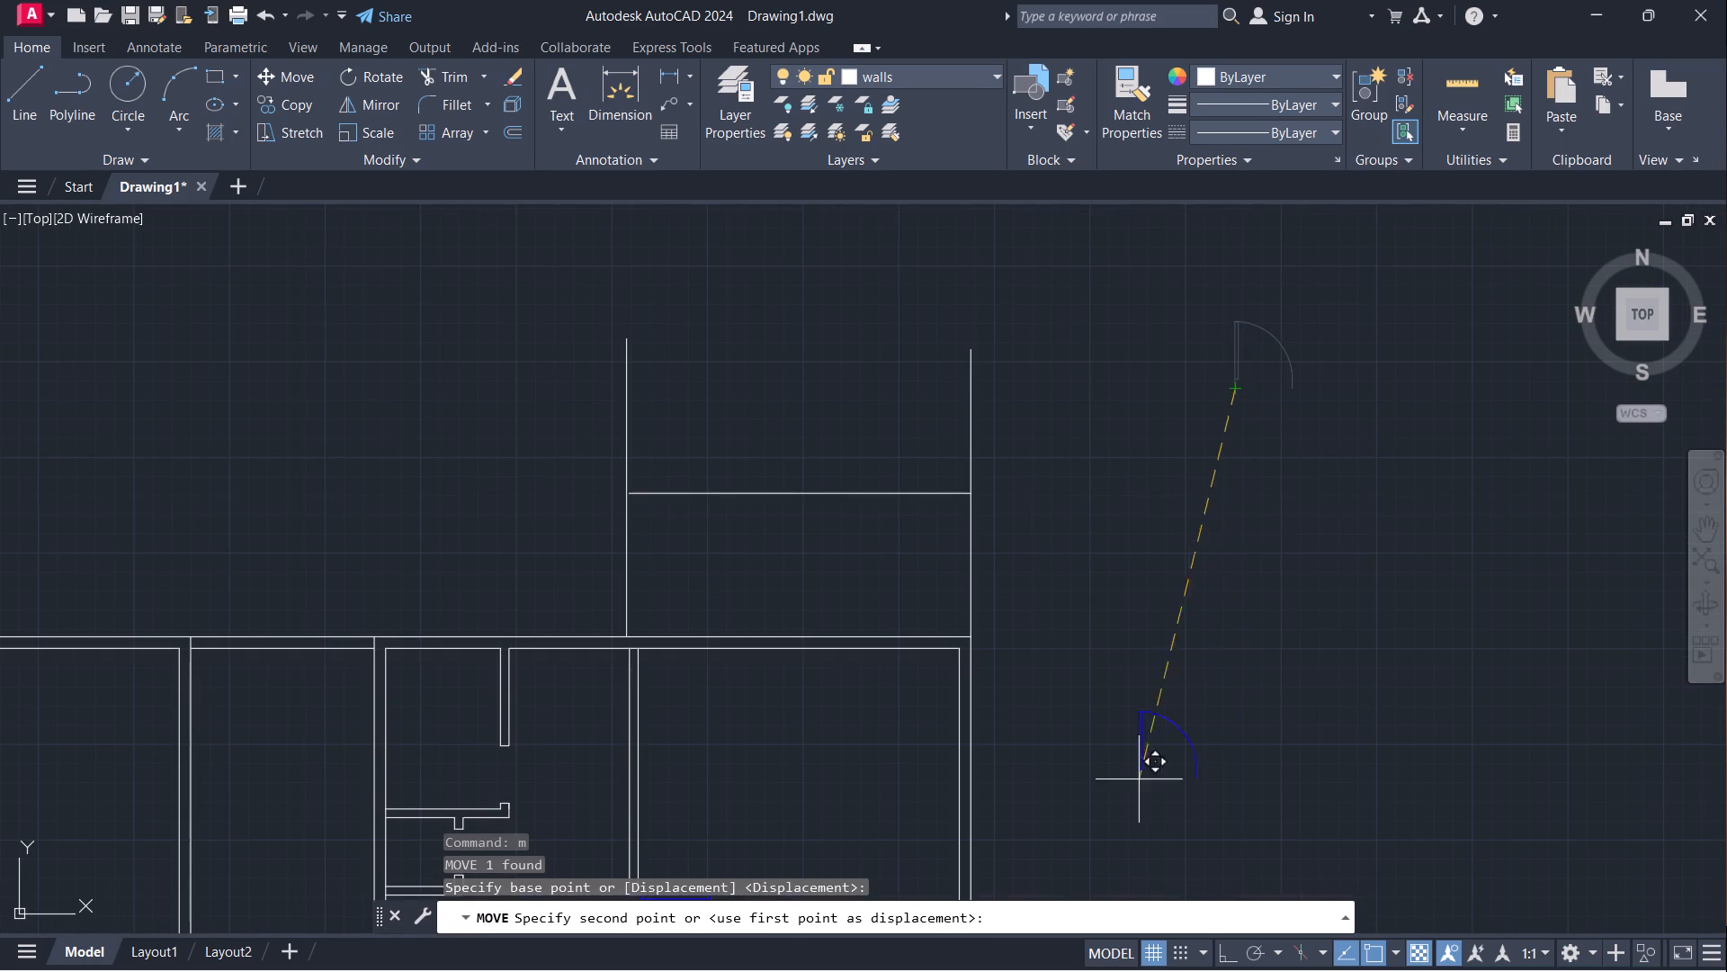
{"action": "scroll", "coordinate": [1152, 712], "scroll_direction": "down", "scroll_amount": 2}
{"action": "middle_click_drag", "start_coordinate": [1191, 820], "coordinate": [1130, 576]}
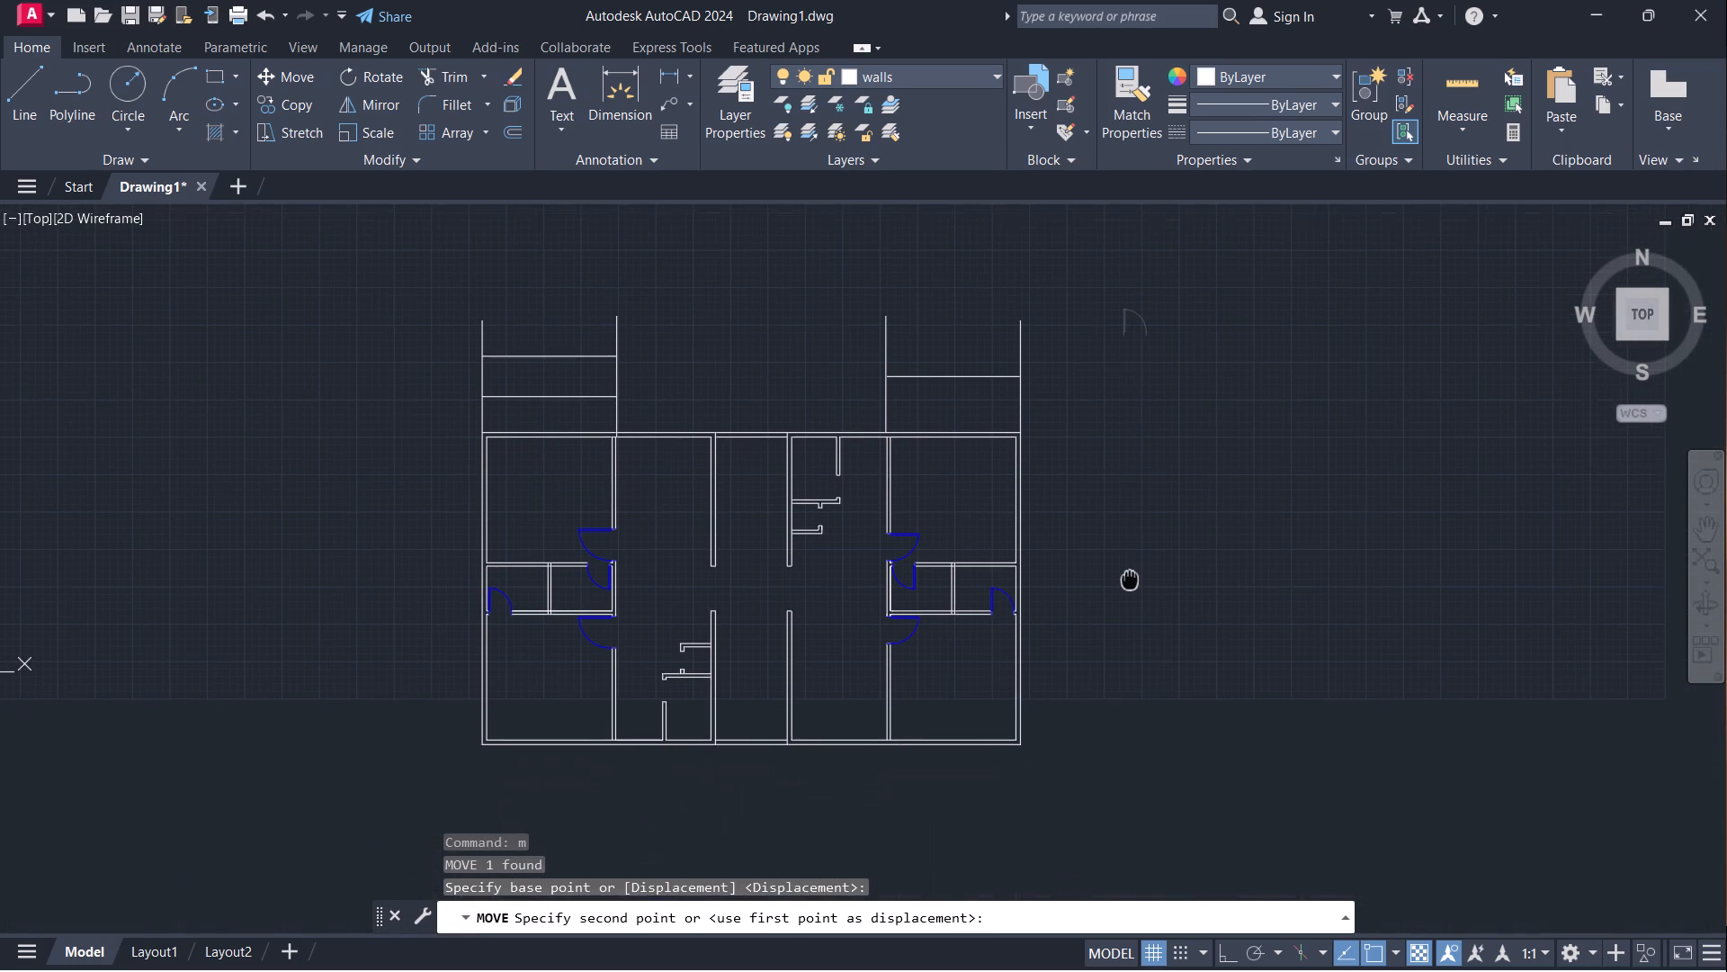
{"action": "middle_click_drag", "start_coordinate": [1130, 576], "coordinate": [1130, 575]}
{"action": "left_click", "coordinate": [1112, 622]}
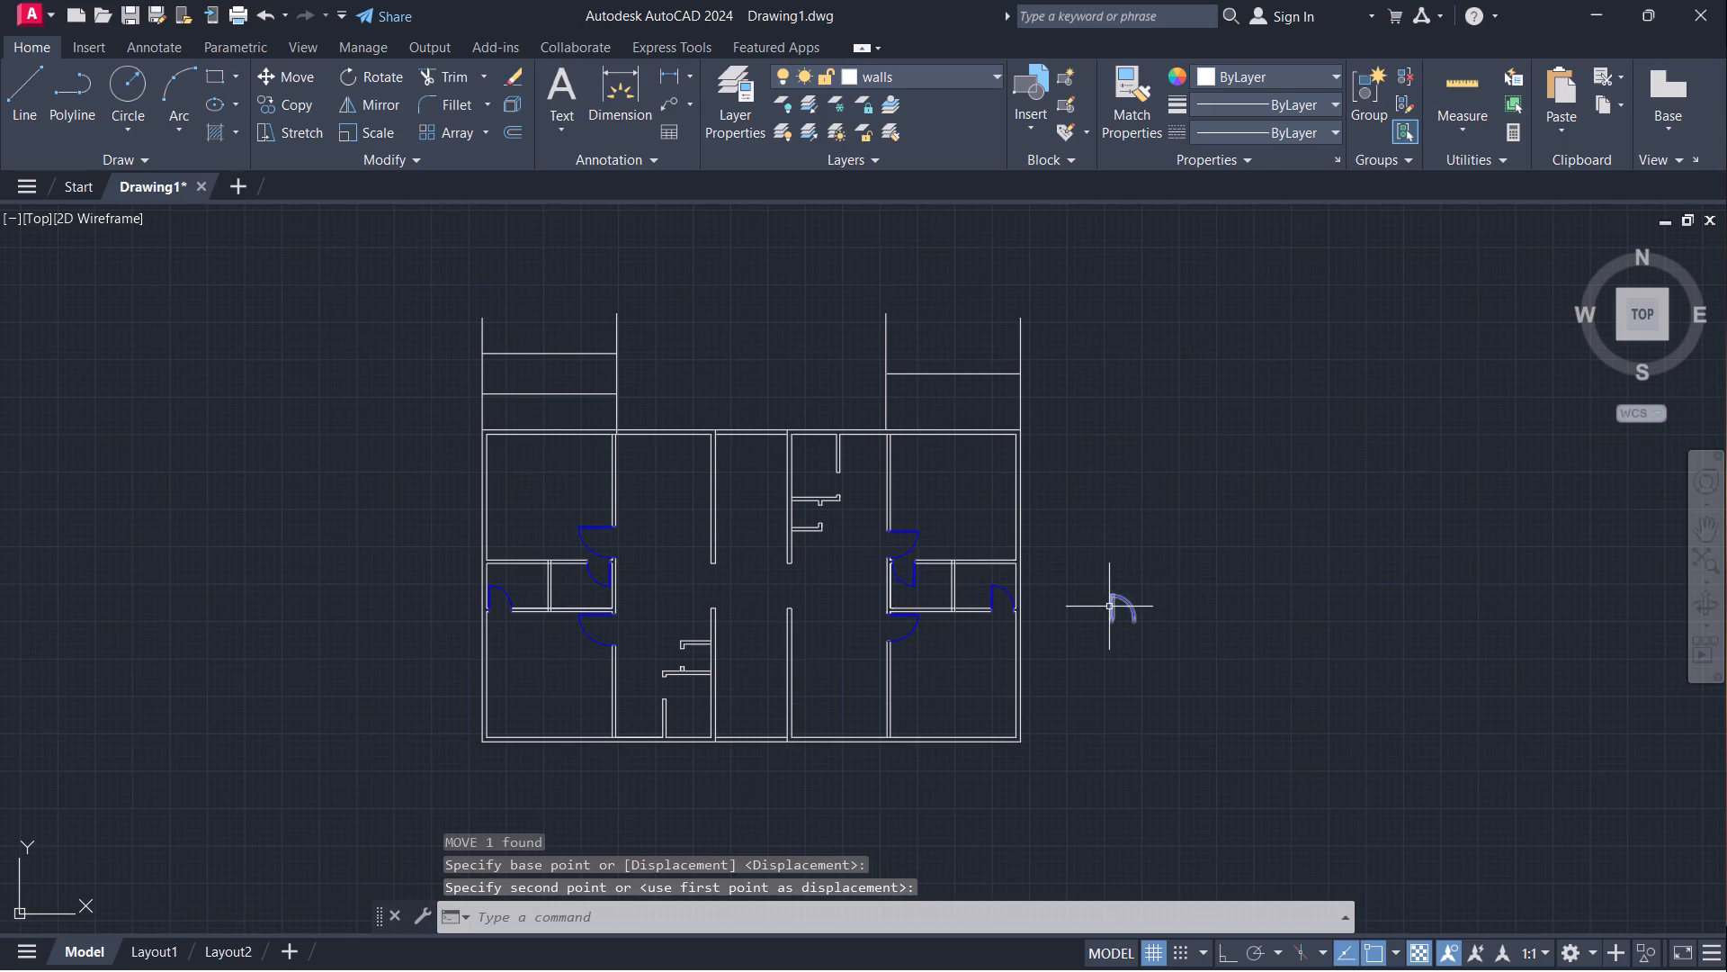
Mirror the spare door about a vertical line through its latch-side end, keeping the original, to form a double door.
{"action": "scroll", "coordinate": [1134, 616], "scroll_direction": "up", "scroll_amount": 1}
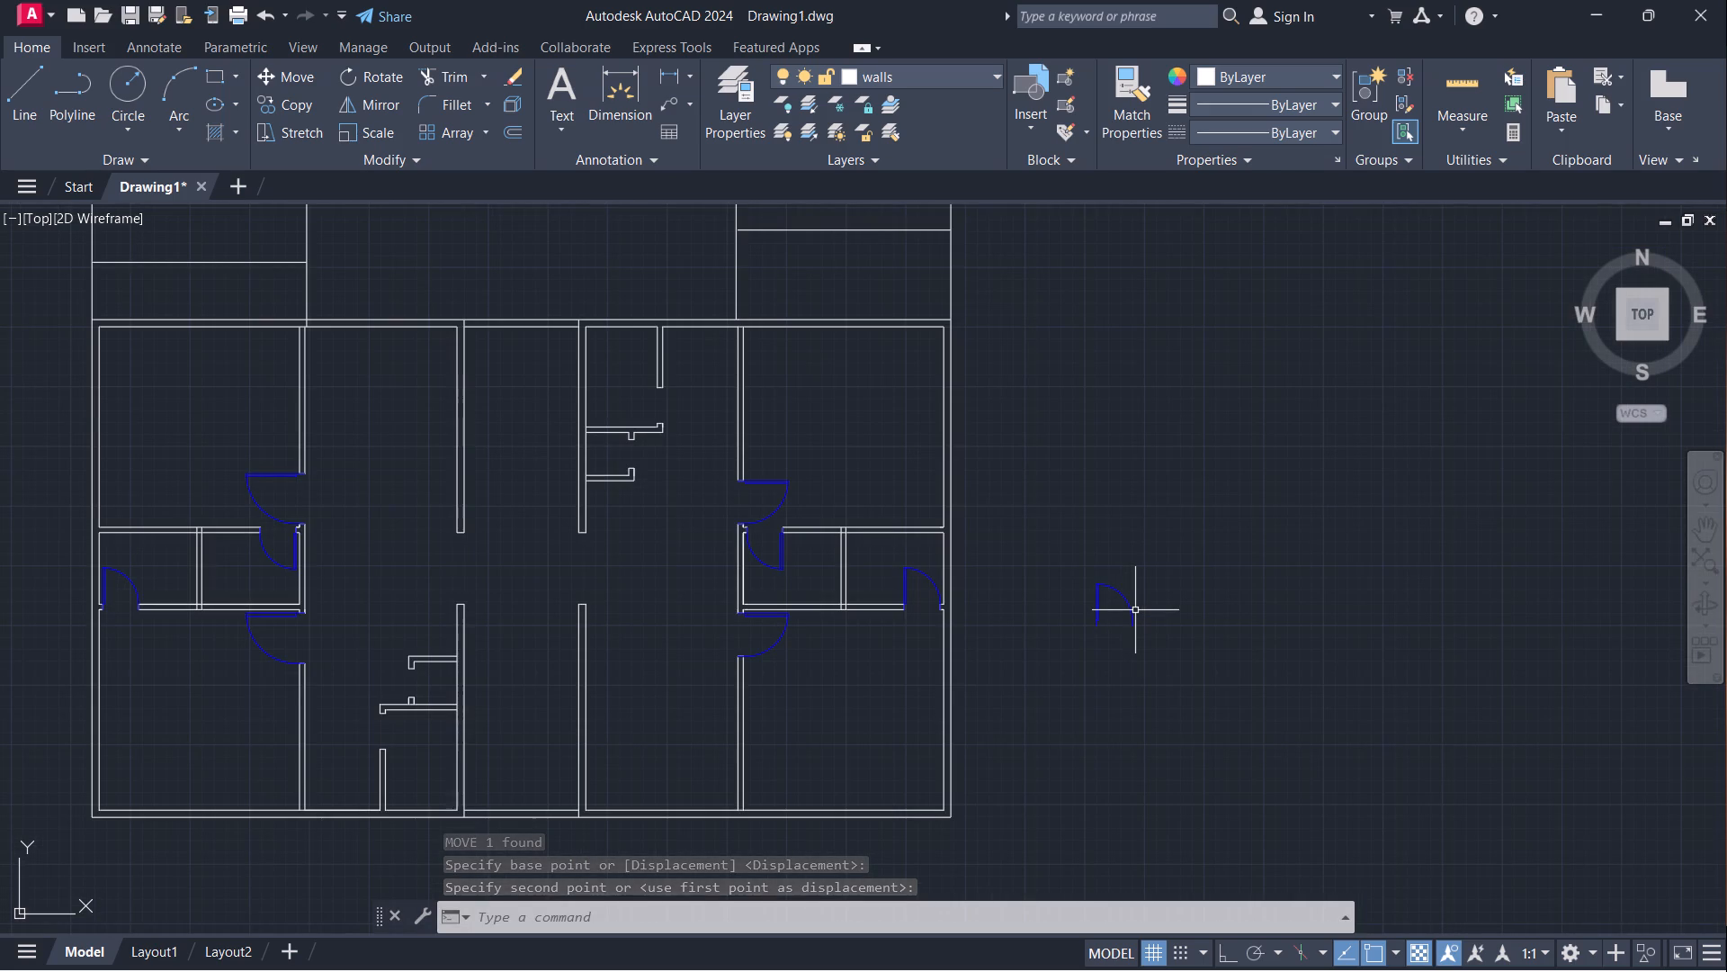
{"action": "left_click", "coordinate": [1134, 611]}
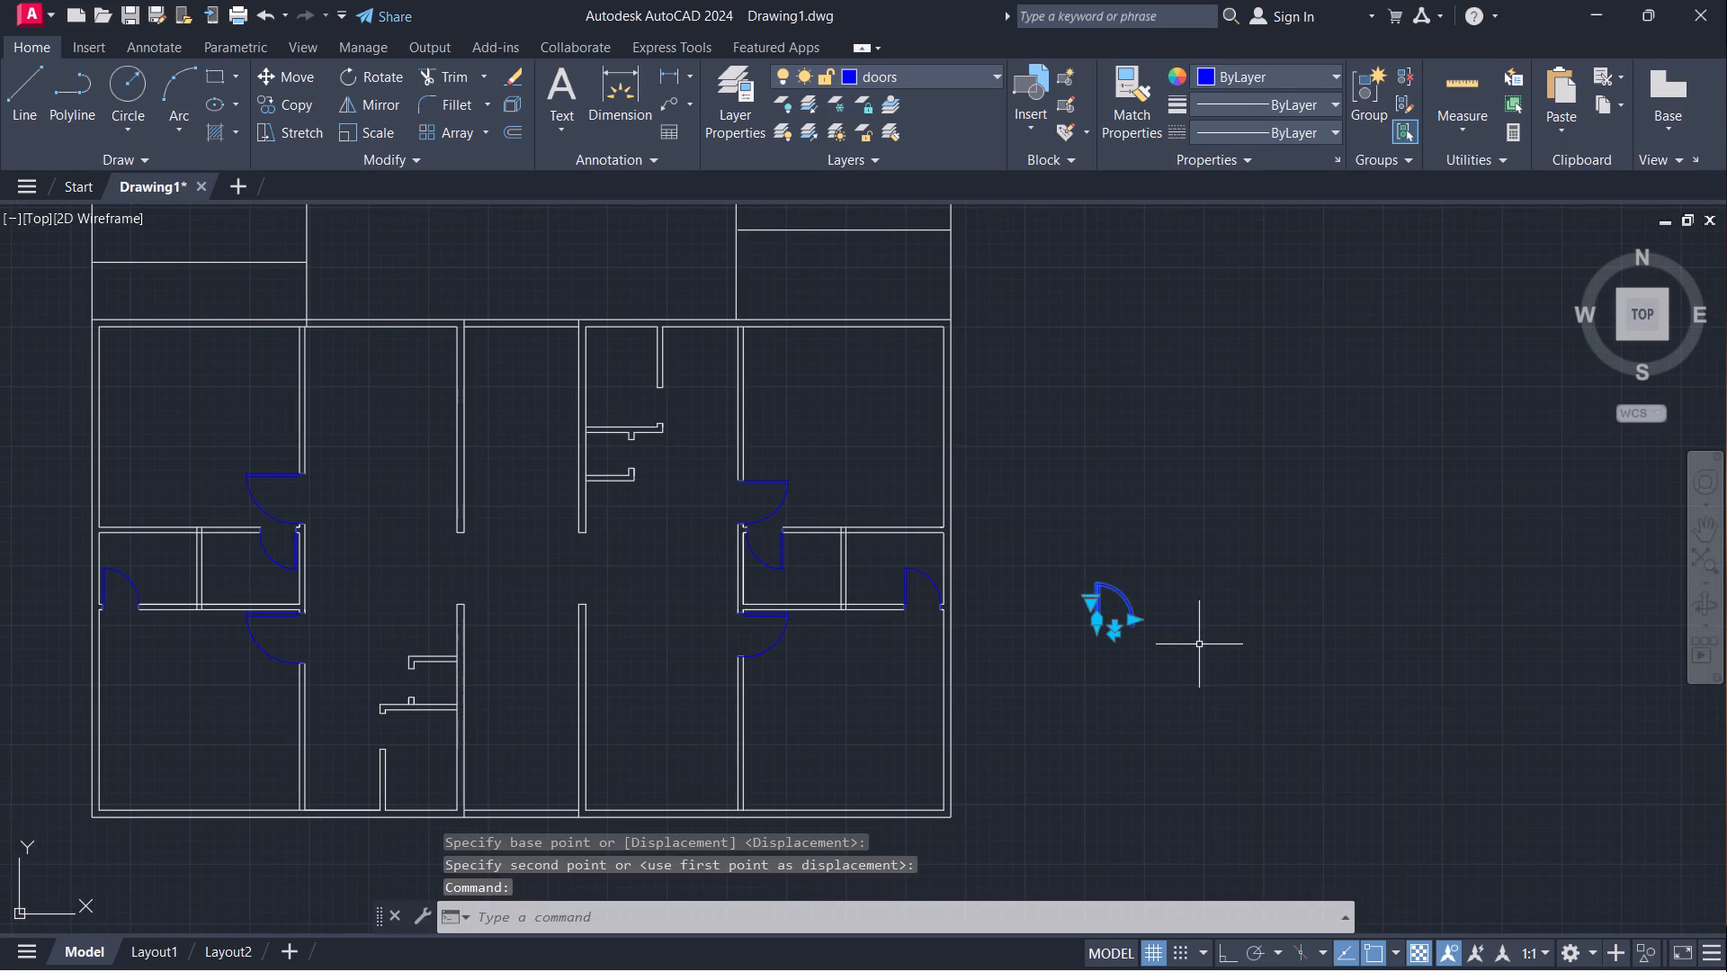
{"action": "type", "text": "mi"}
{"action": "key", "text": "Return"}
{"action": "scroll", "coordinate": [1132, 632], "scroll_direction": "up", "scroll_amount": 3}
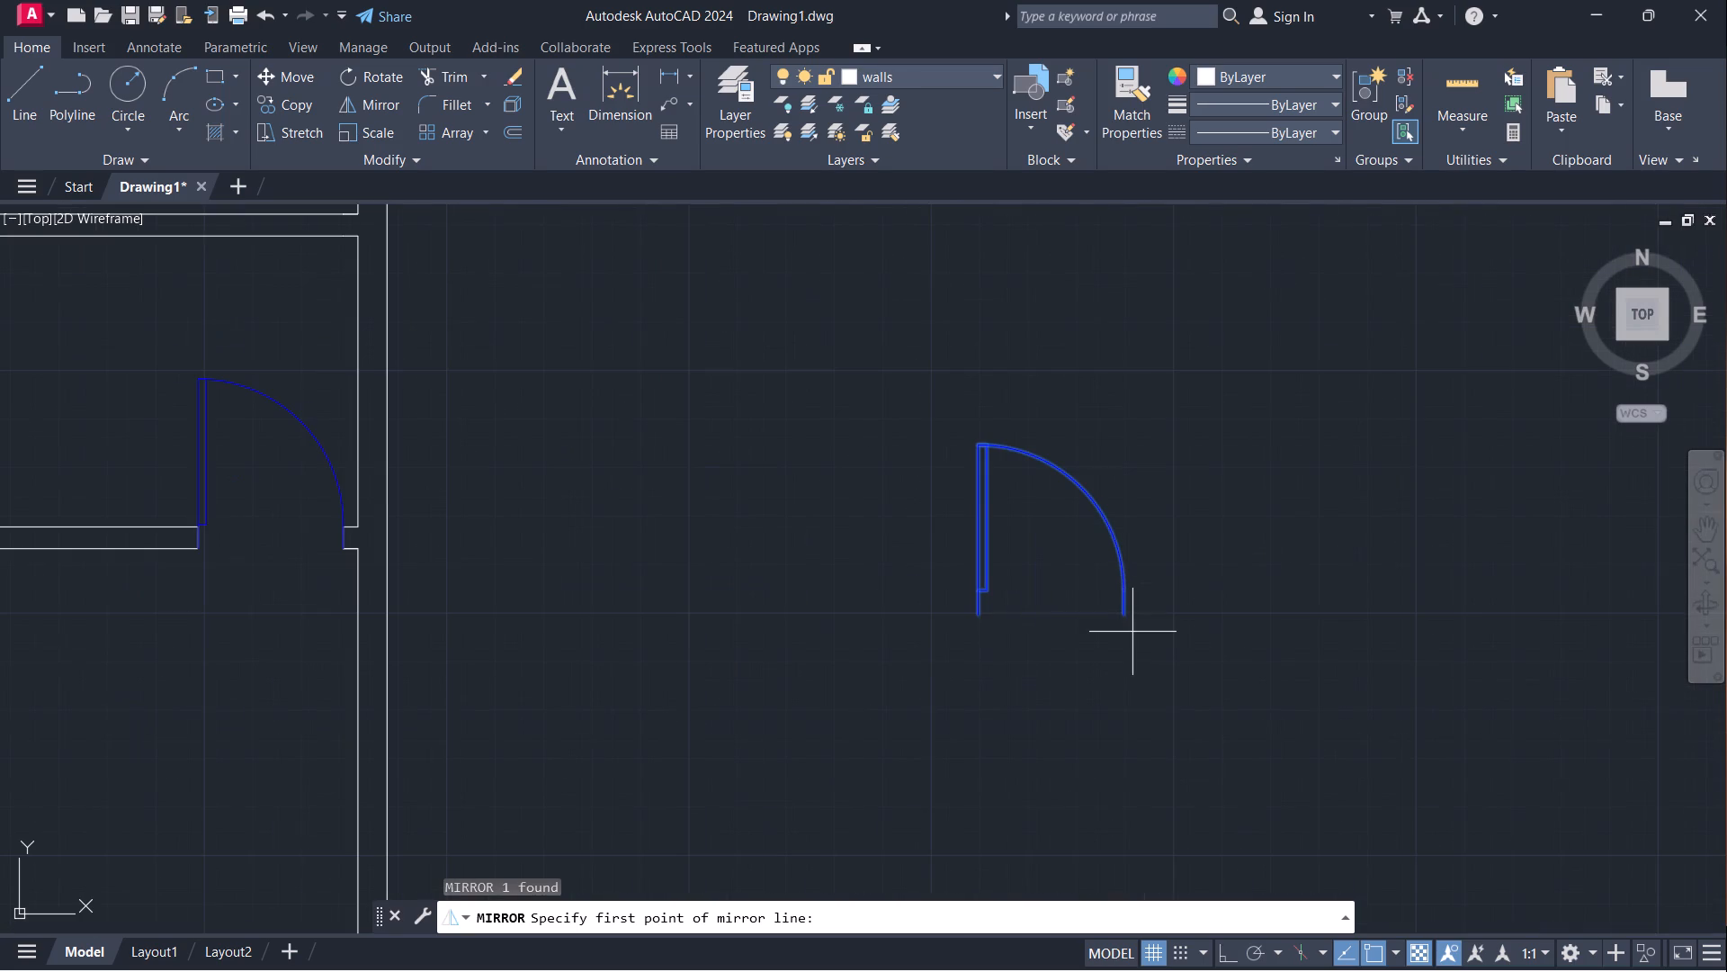
{"action": "left_click", "coordinate": [1126, 611]}
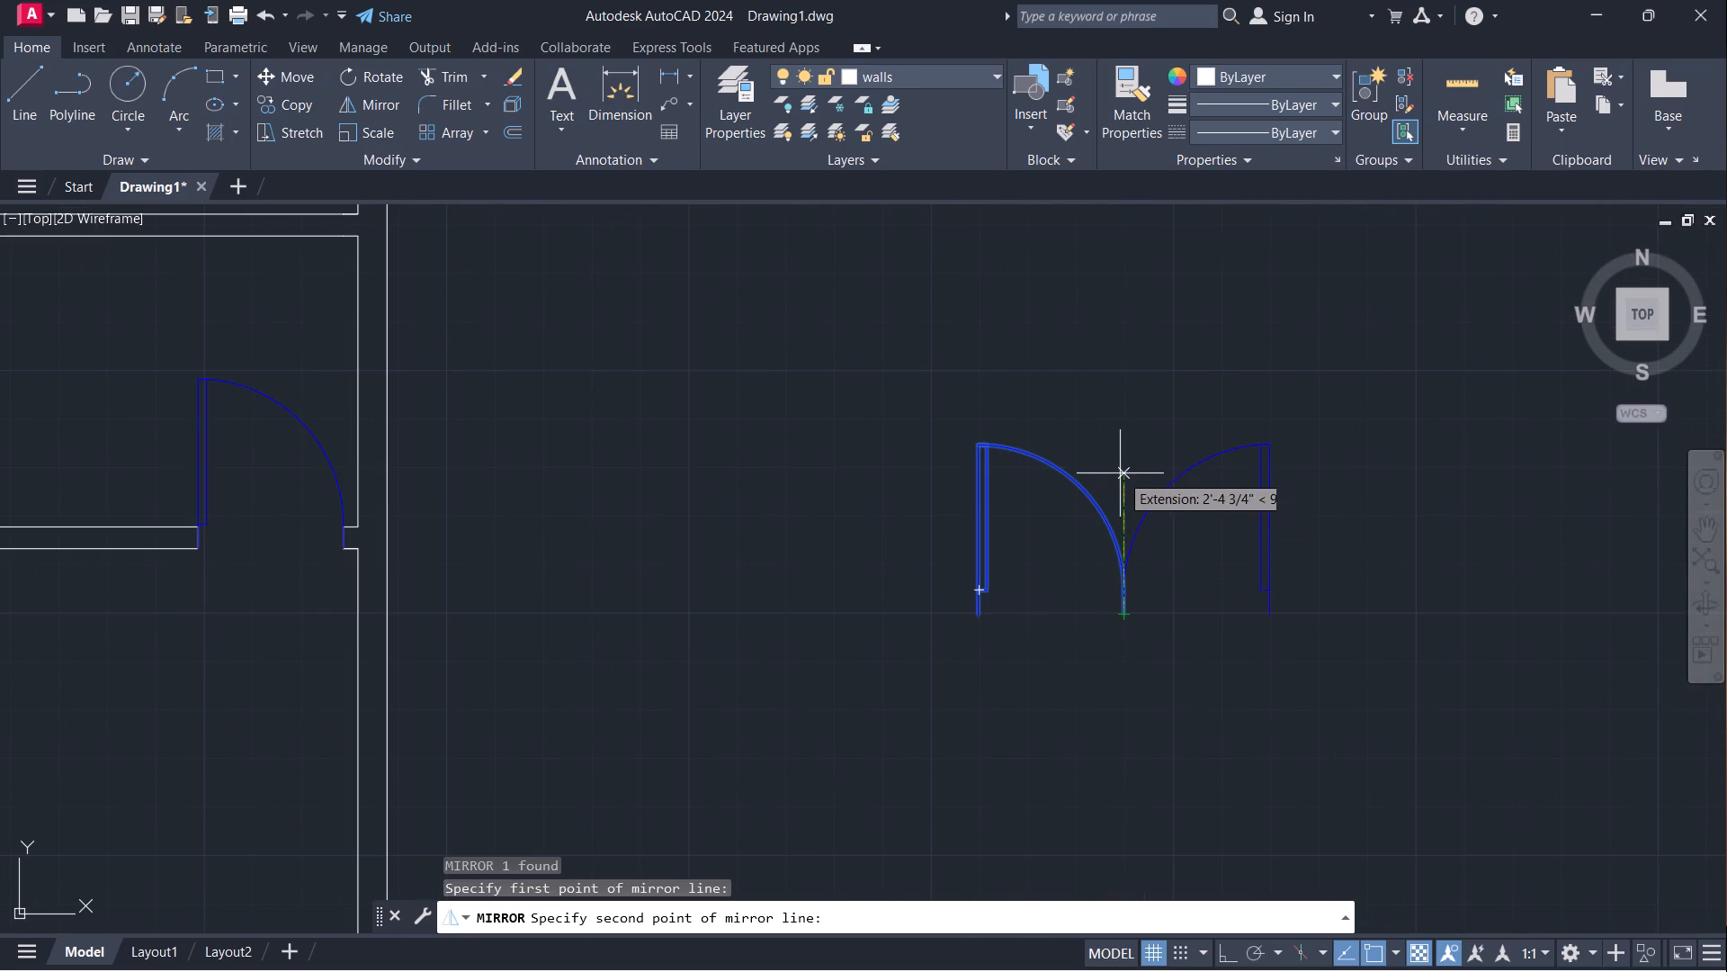
{"action": "left_click", "coordinate": [1120, 439]}
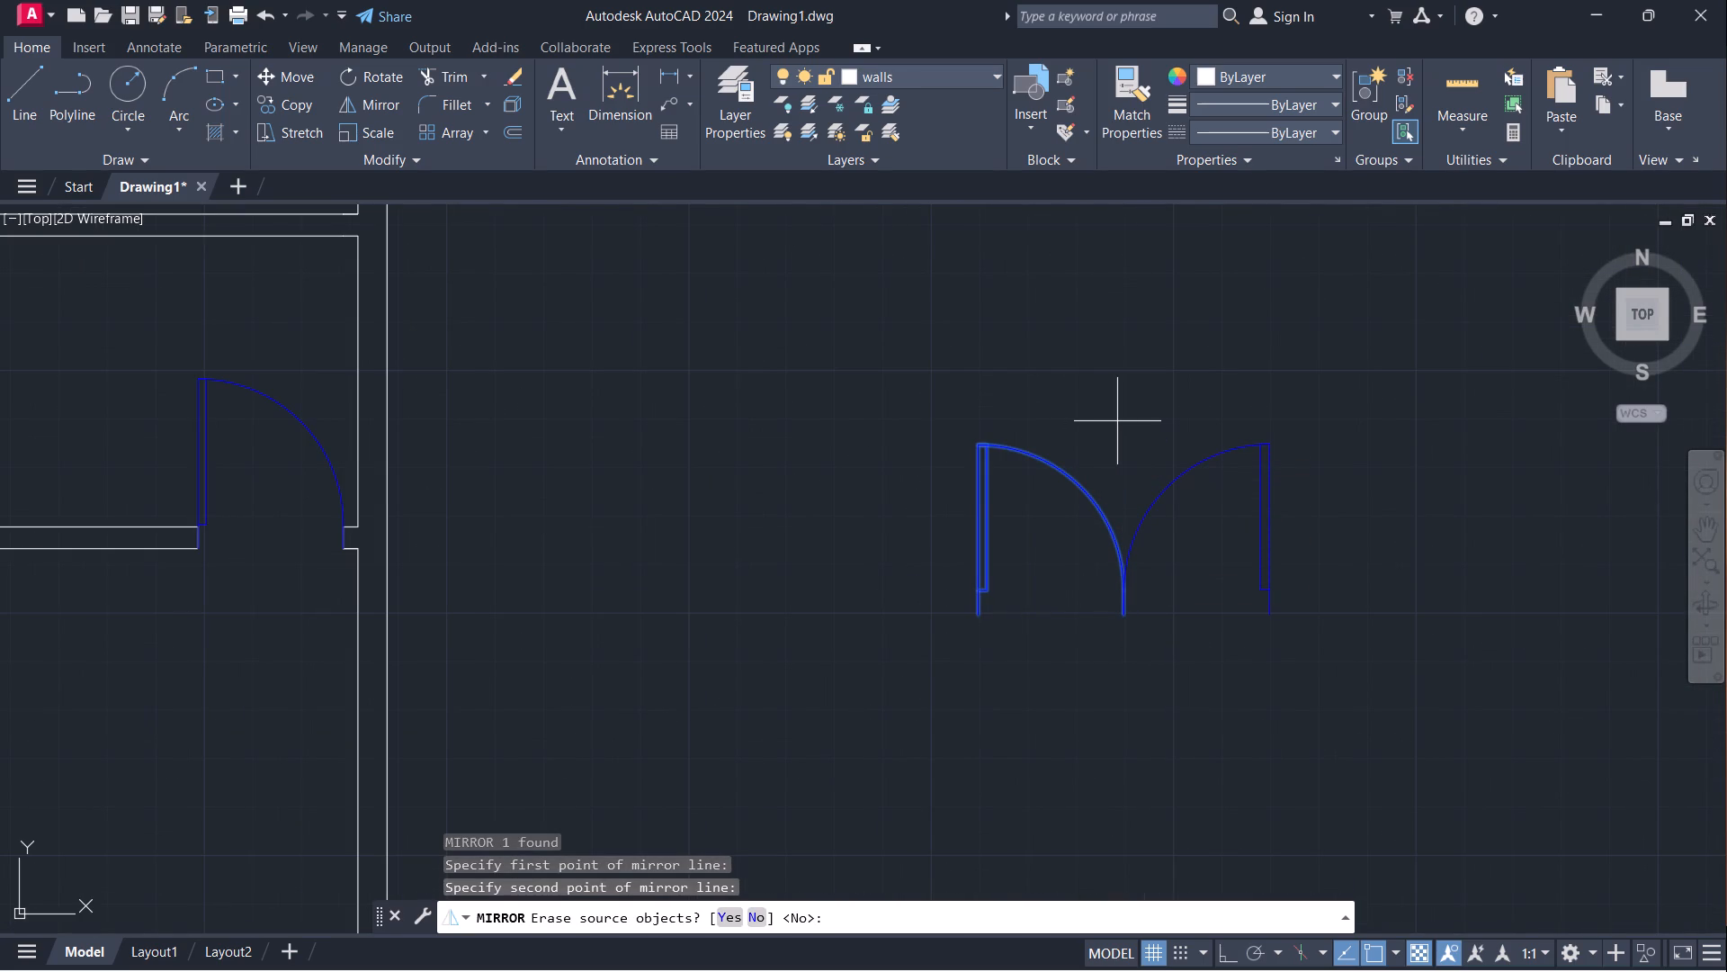
{"action": "key", "text": "Return"}
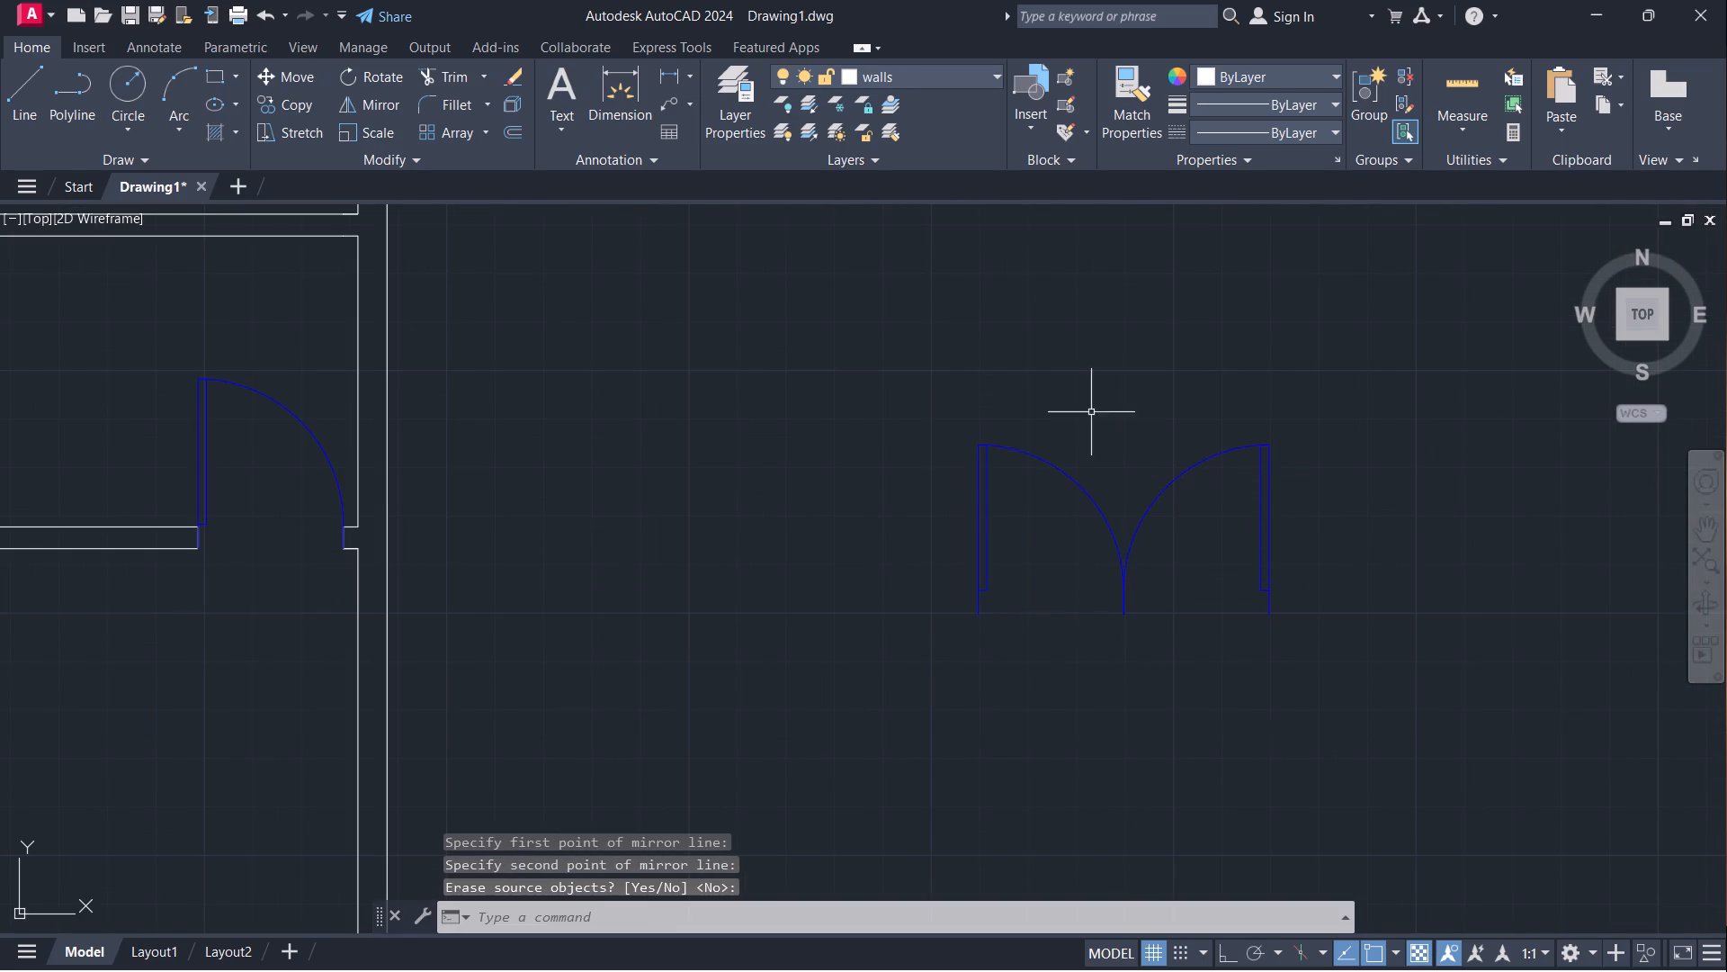
Group the two mirrored door leaves into one double door.
{"action": "left_click", "coordinate": [898, 391]}
{"action": "left_click", "coordinate": [1381, 672]}
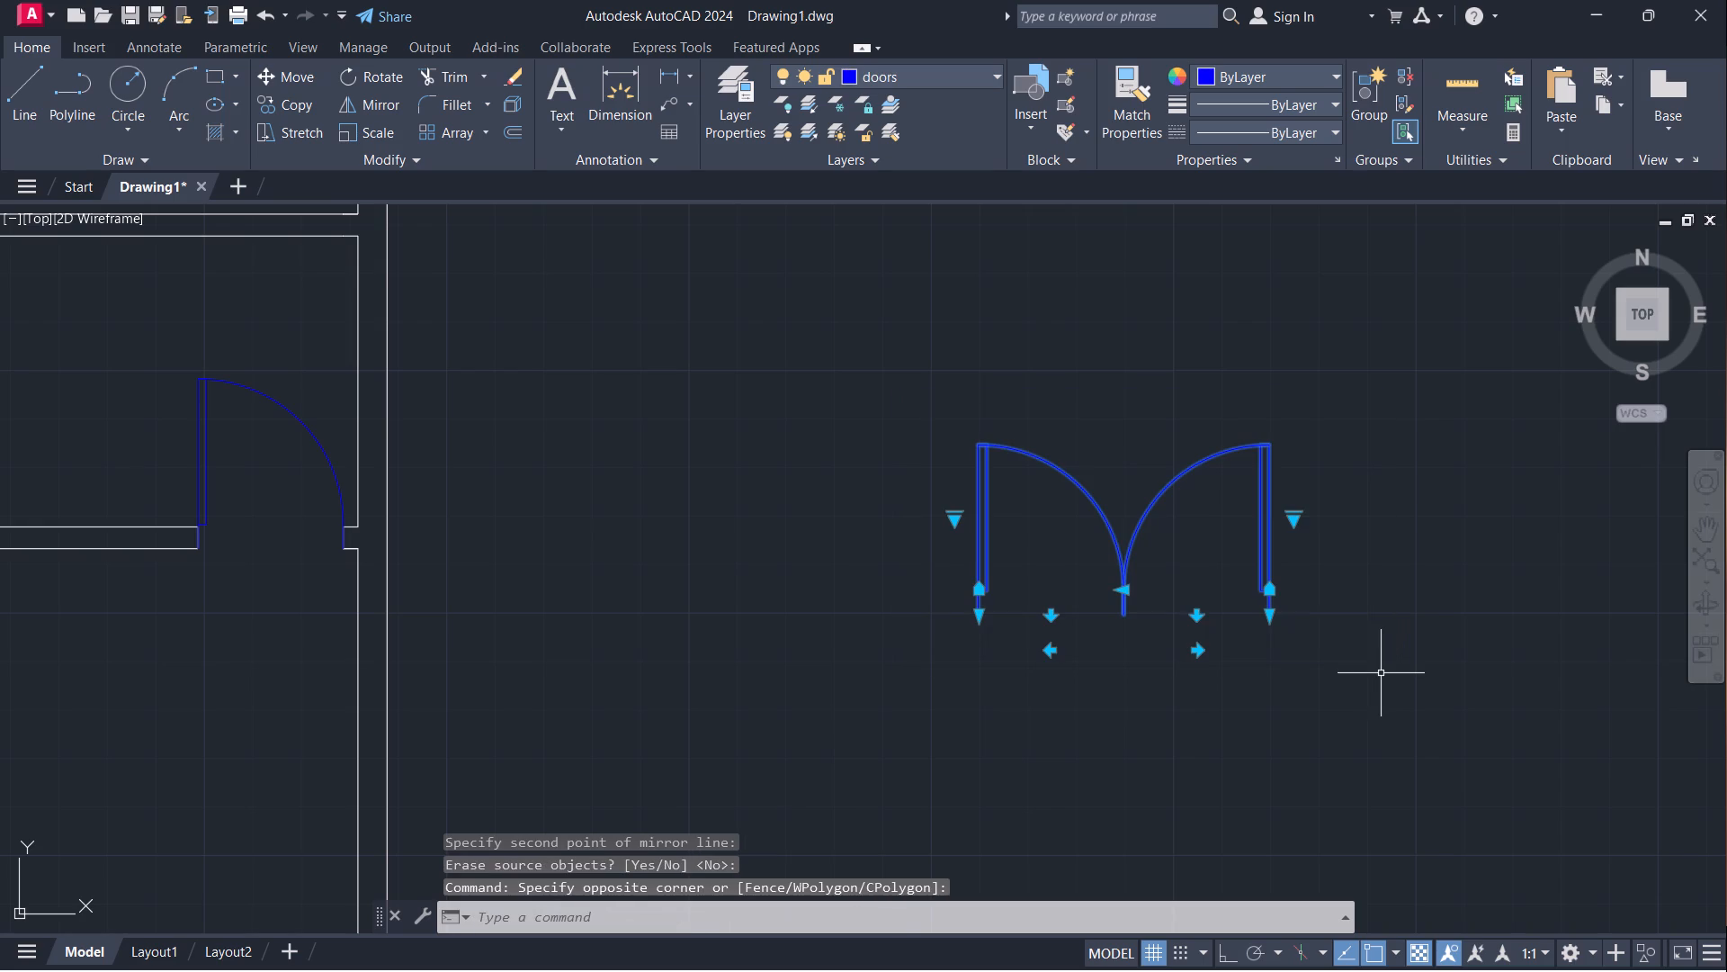
{"action": "key", "text": "g"}
{"action": "key", "text": "Return"}
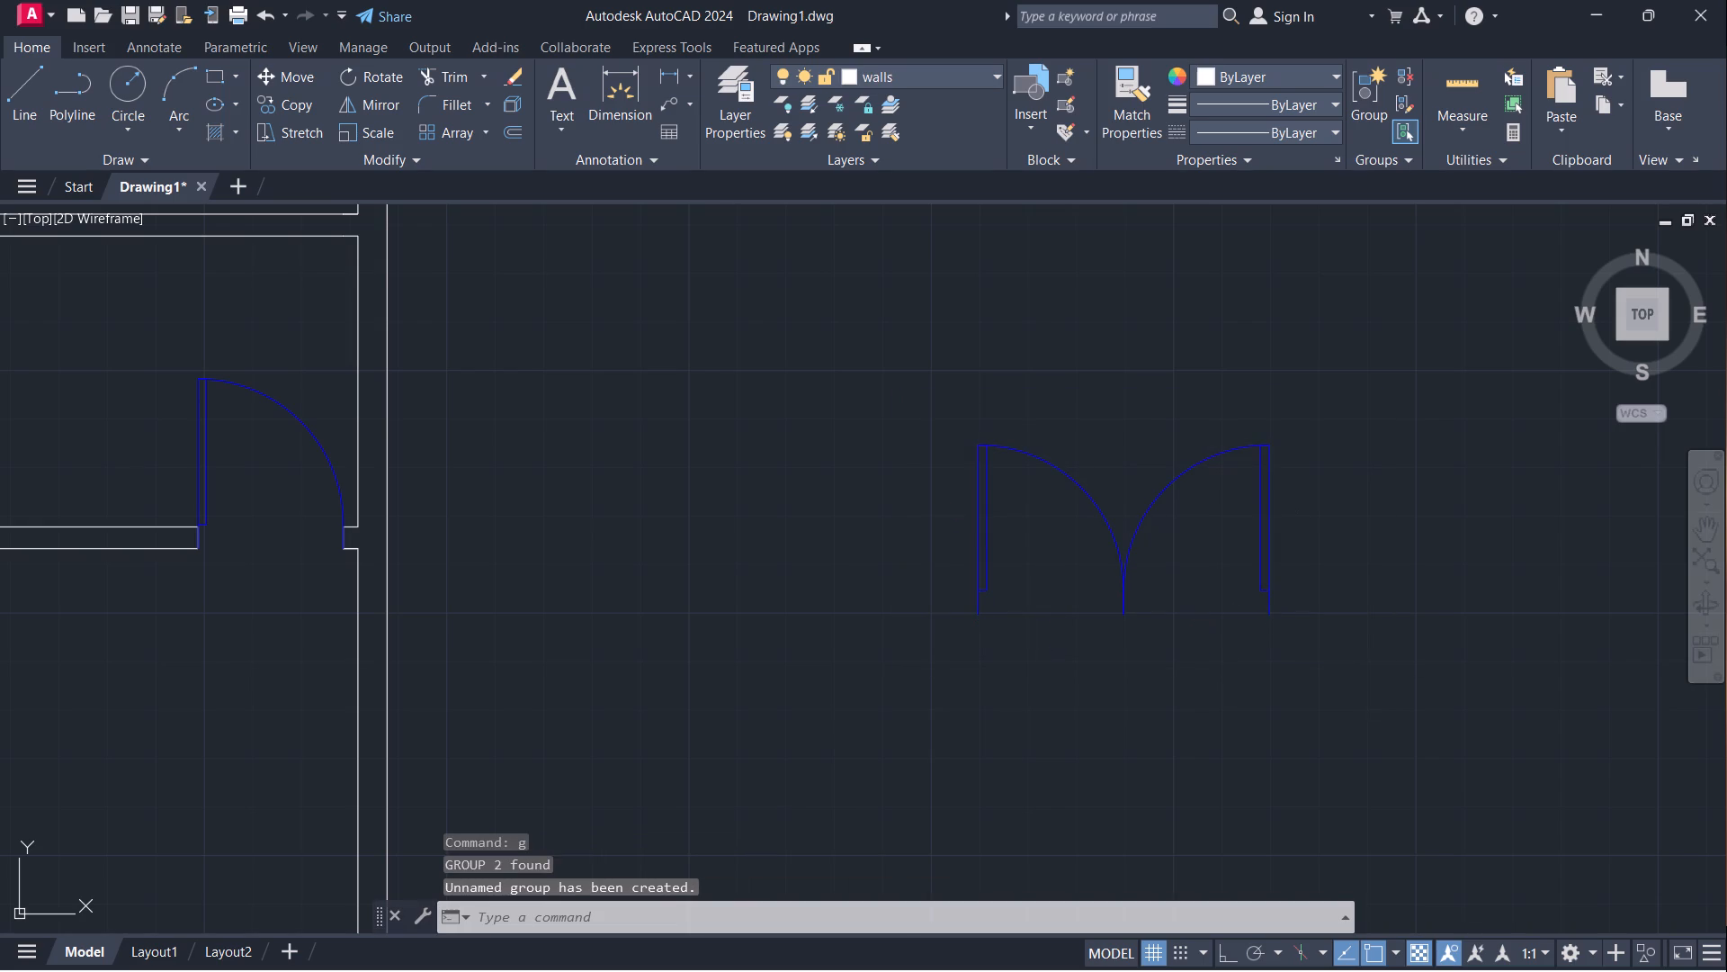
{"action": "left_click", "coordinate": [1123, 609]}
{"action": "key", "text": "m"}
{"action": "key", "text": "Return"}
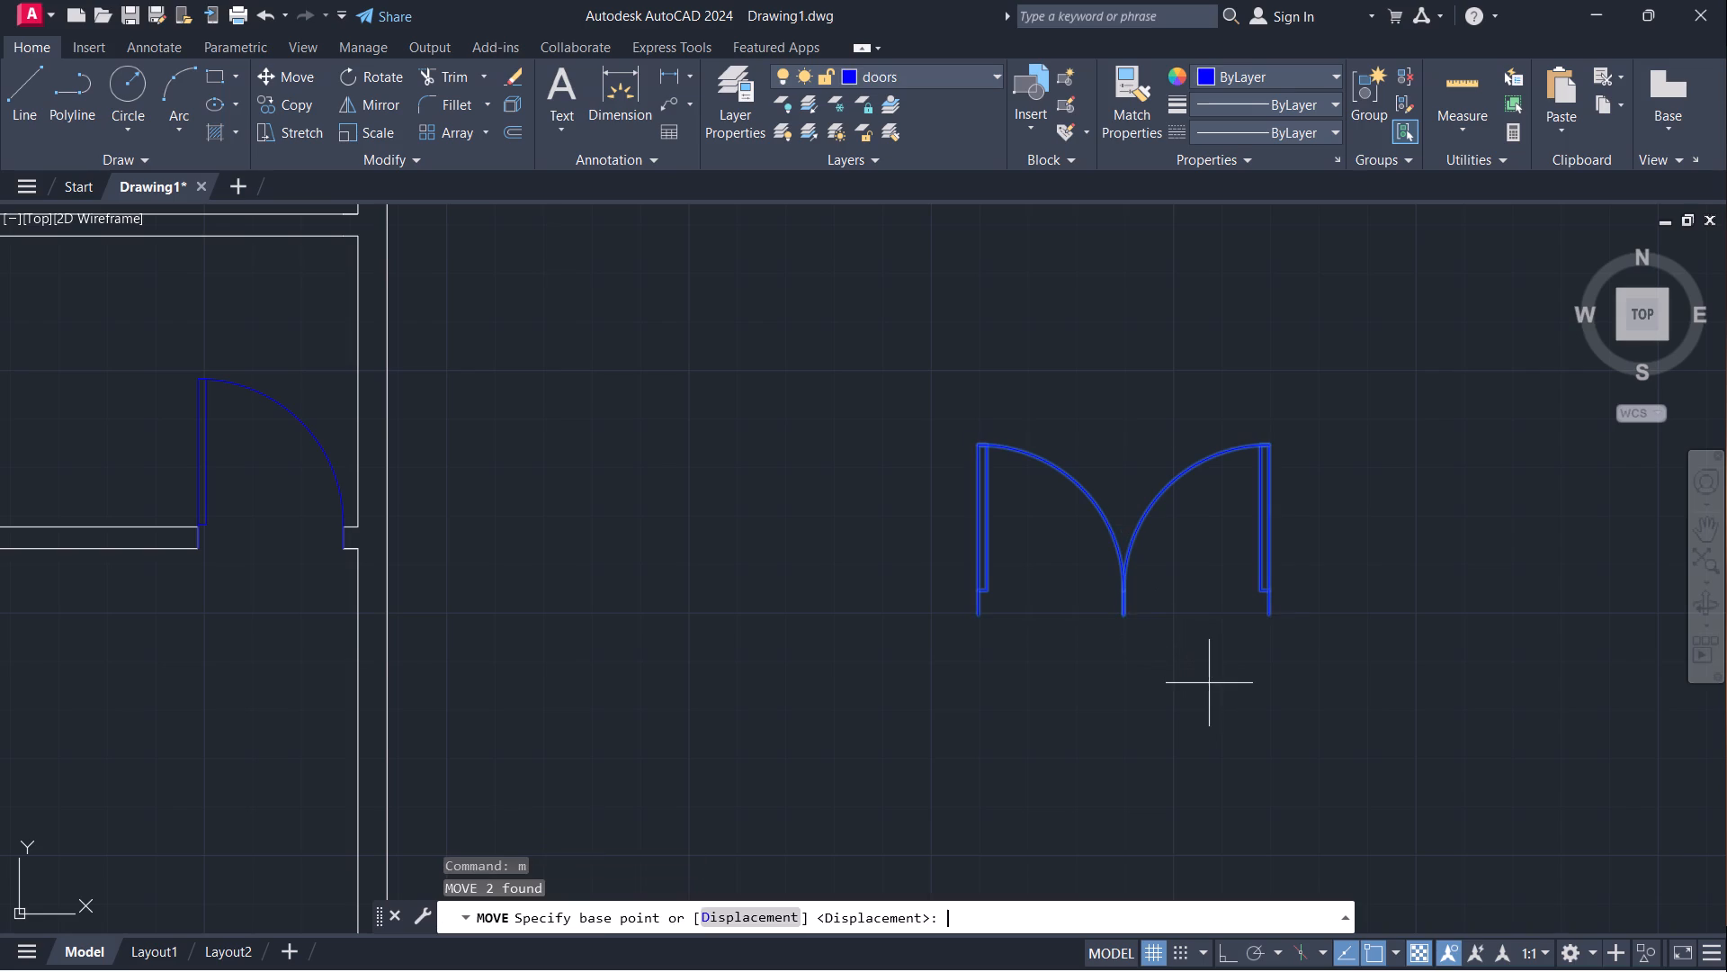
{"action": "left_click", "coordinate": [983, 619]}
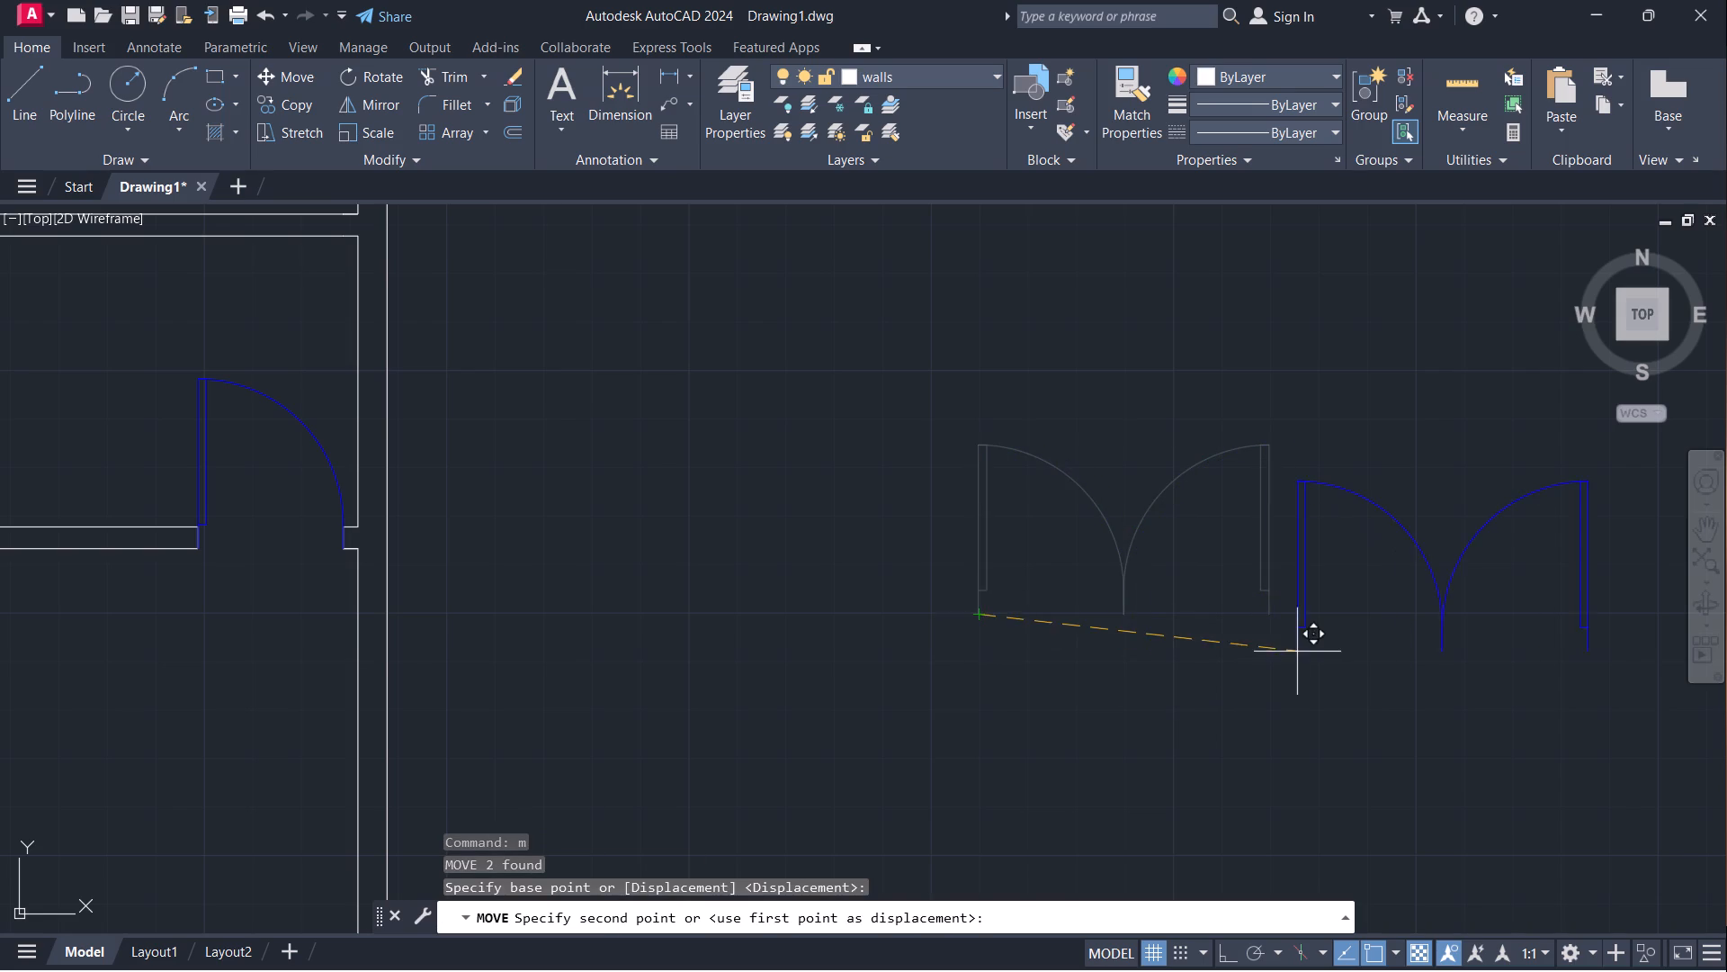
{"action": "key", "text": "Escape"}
Copy the grouped double door to an empty spot below and to the right of the original, outside the plan.
{"action": "left_click", "coordinate": [978, 610]}
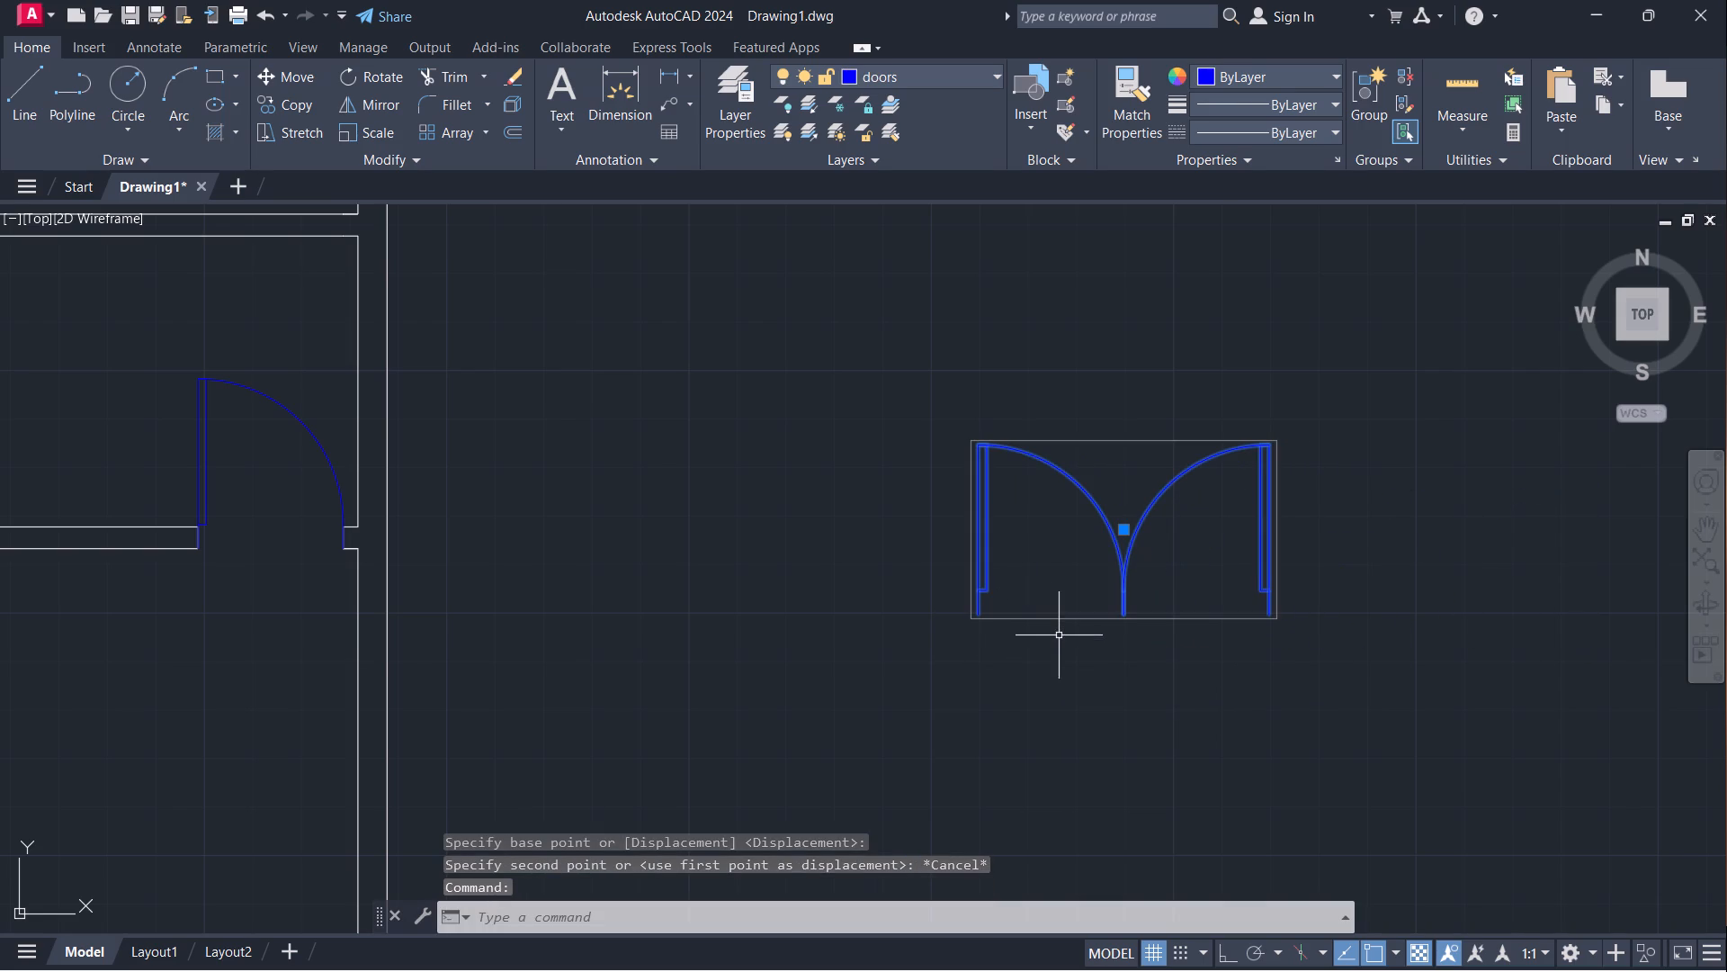
{"action": "type", "text": "co"}
{"action": "key", "text": "Return"}
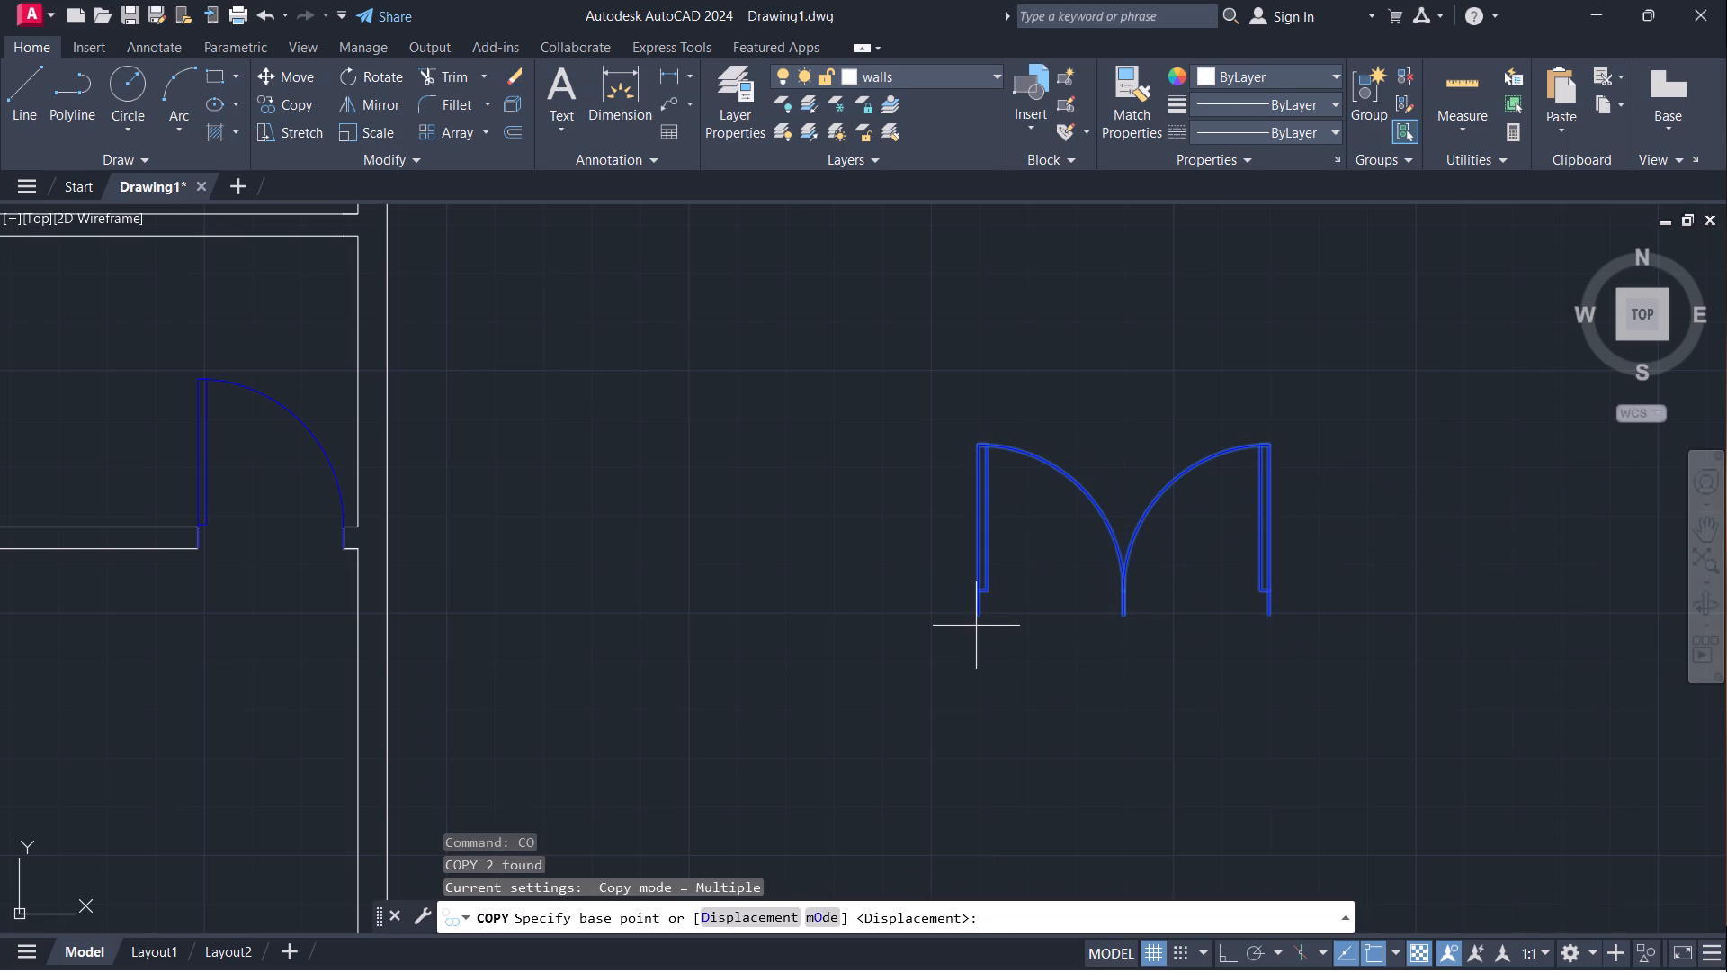
{"action": "left_click", "coordinate": [974, 625]}
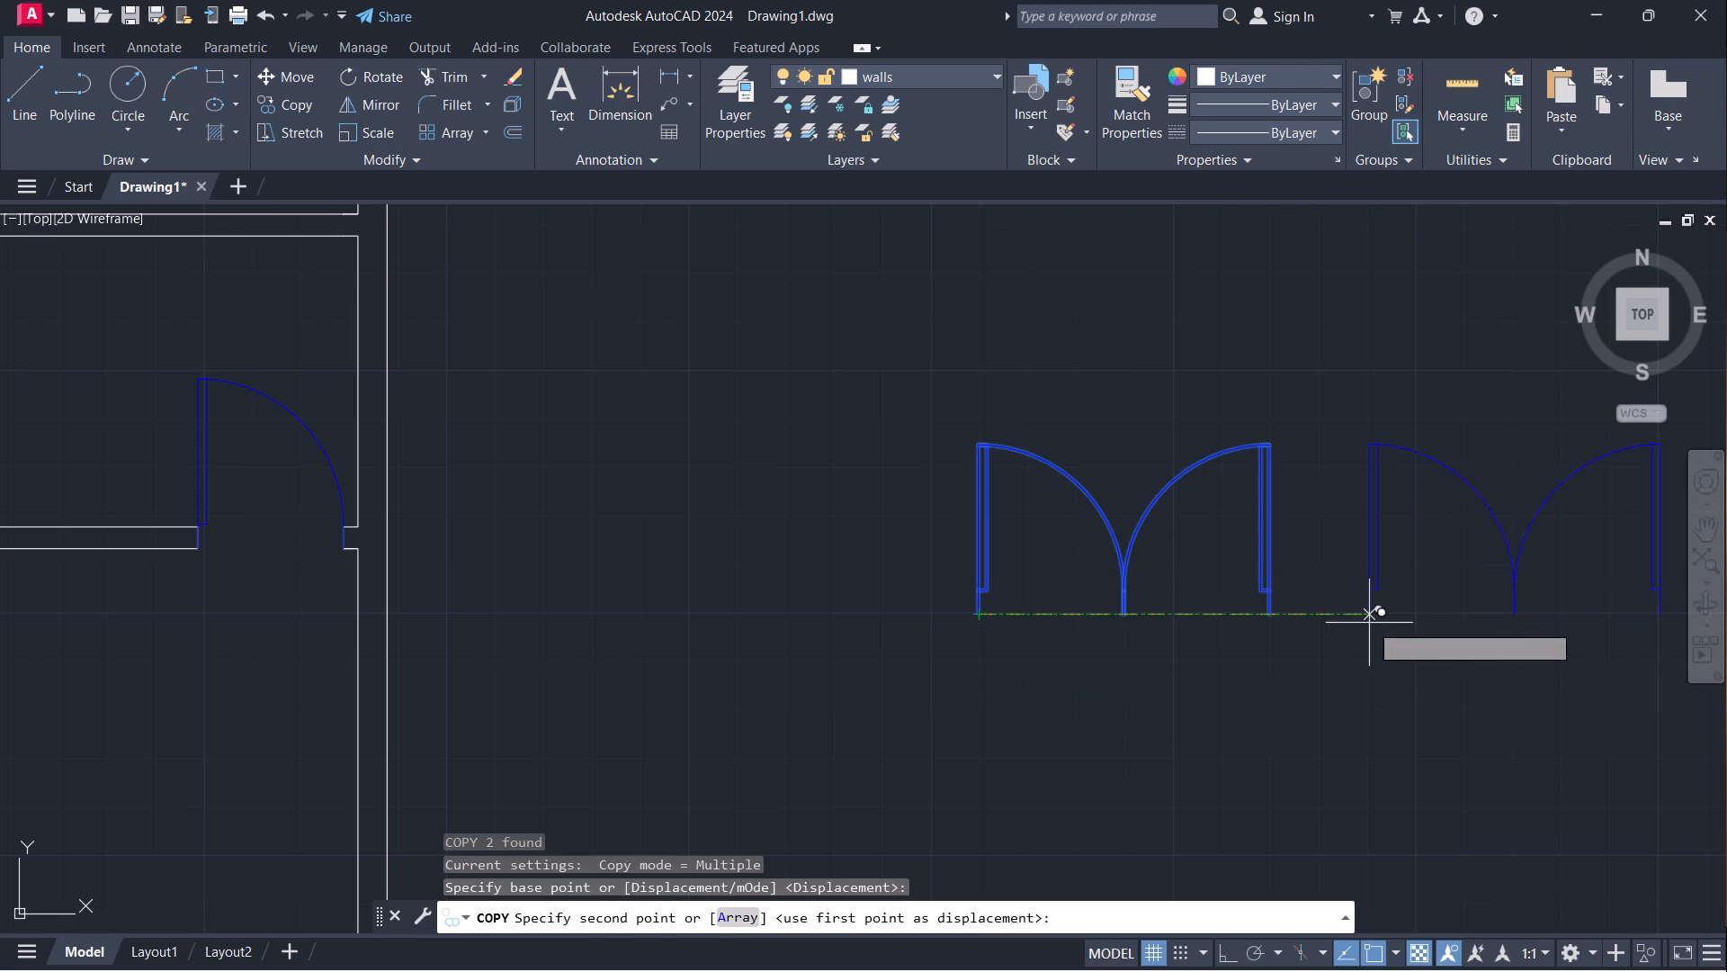
{"action": "scroll", "coordinate": [1337, 788], "scroll_direction": "down", "scroll_amount": 2}
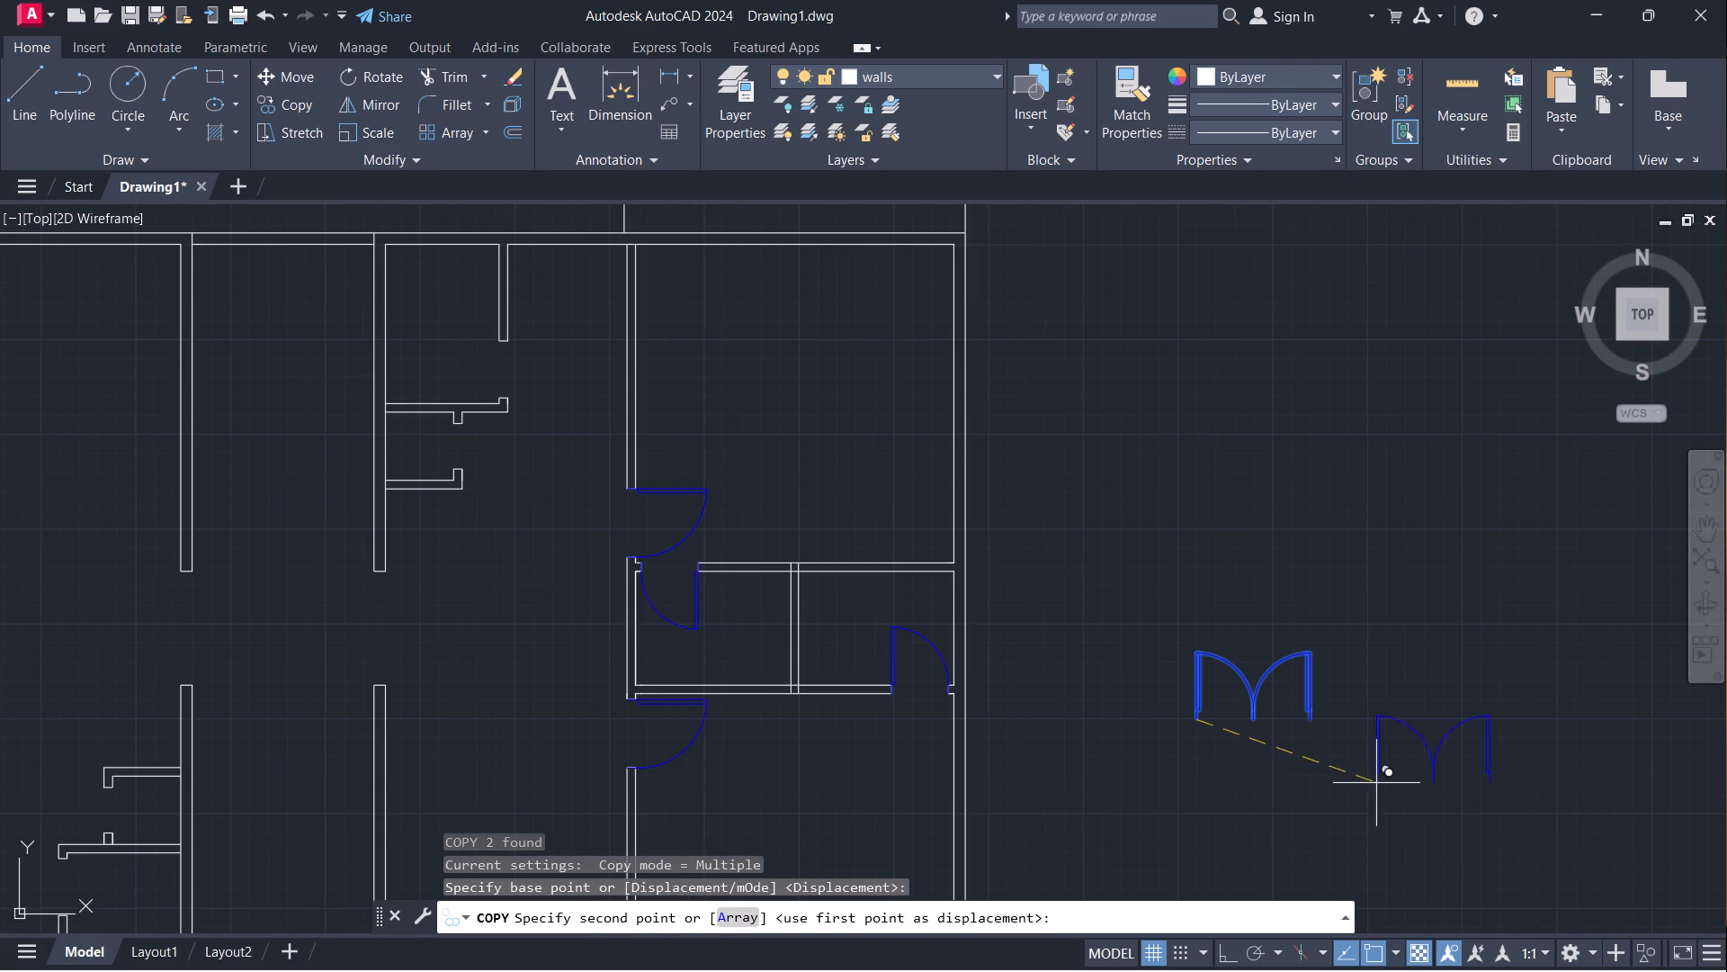
{"action": "left_click", "coordinate": [1436, 802]}
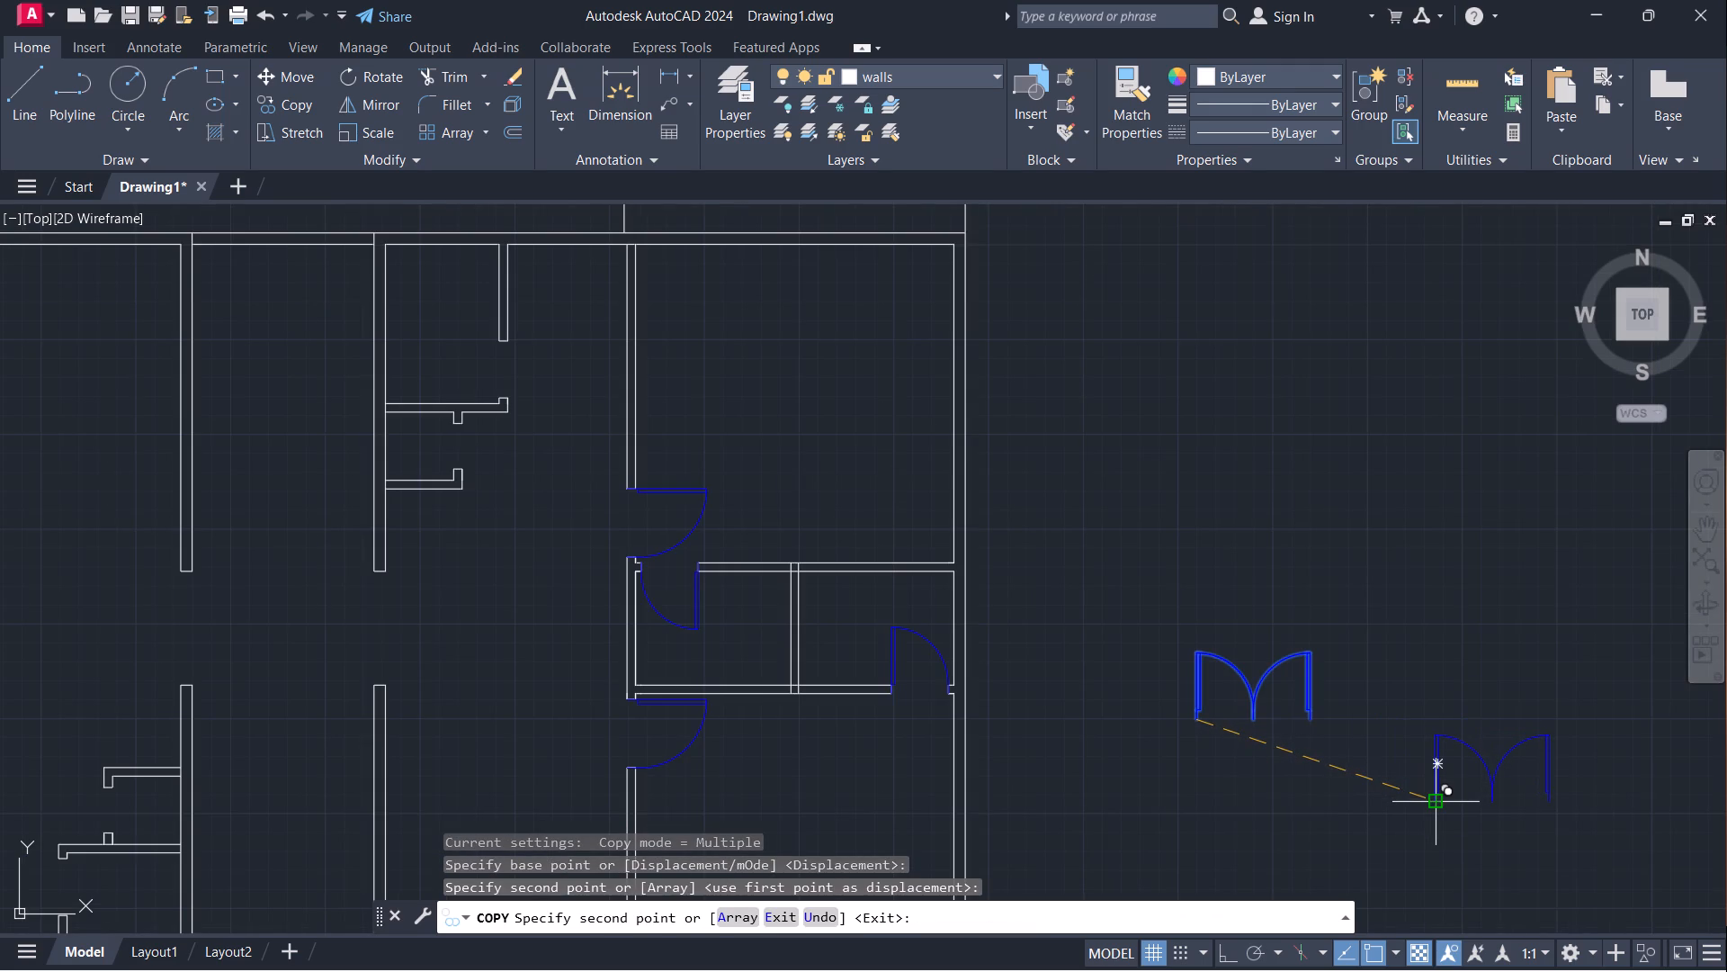
{"action": "key", "text": "Escape"}
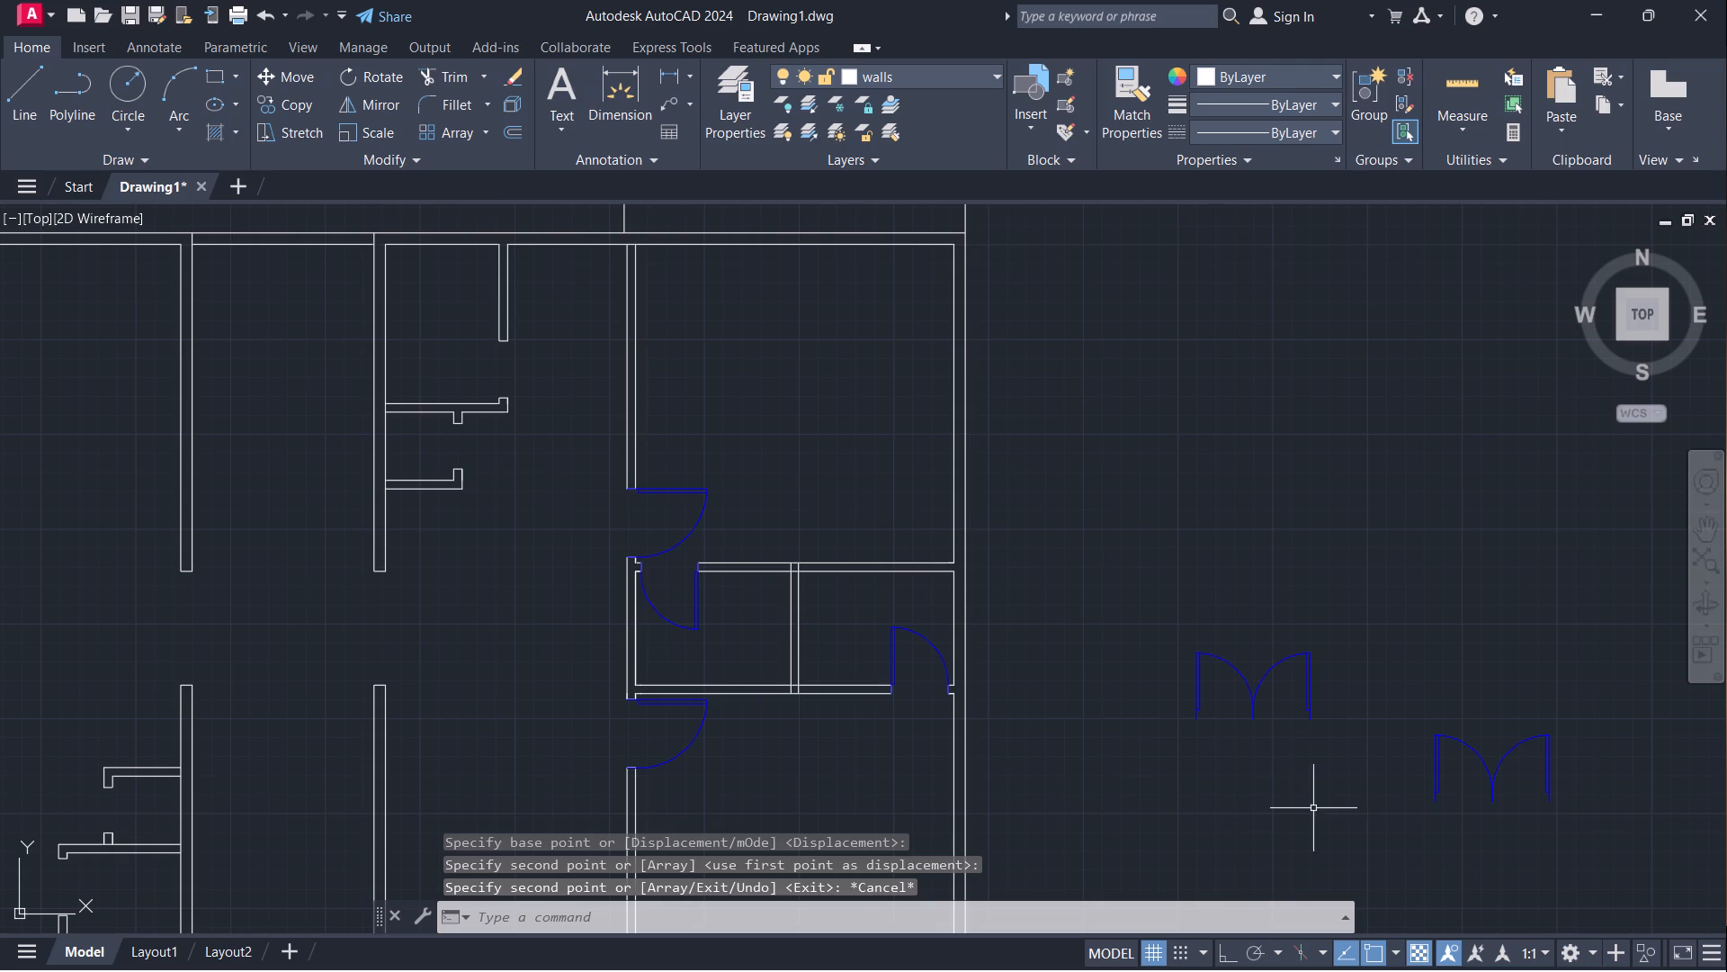
Scale the original double door by reference from its lower-left end, using its full width as reference and 5' as the new length.
{"action": "middle_click_drag", "start_coordinate": [1315, 812], "coordinate": [1274, 653]}
{"action": "middle_click", "coordinate": [1274, 653]}
{"action": "left_click", "coordinate": [1085, 429]}
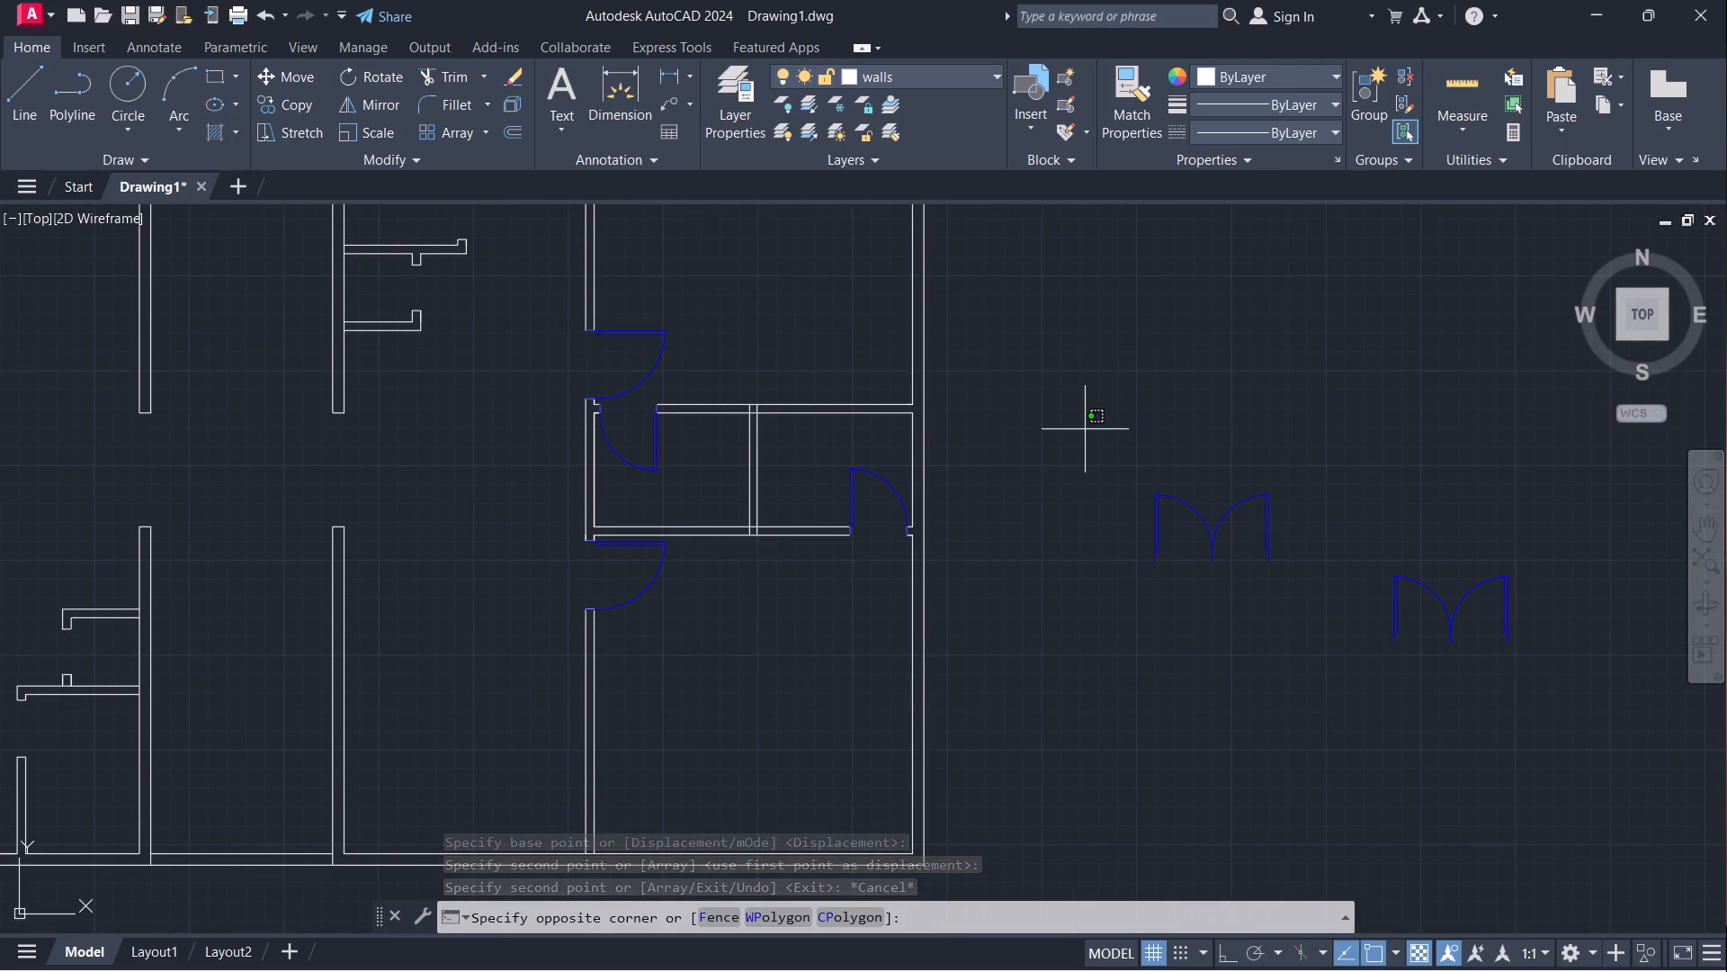
{"action": "left_click", "coordinate": [1375, 624]}
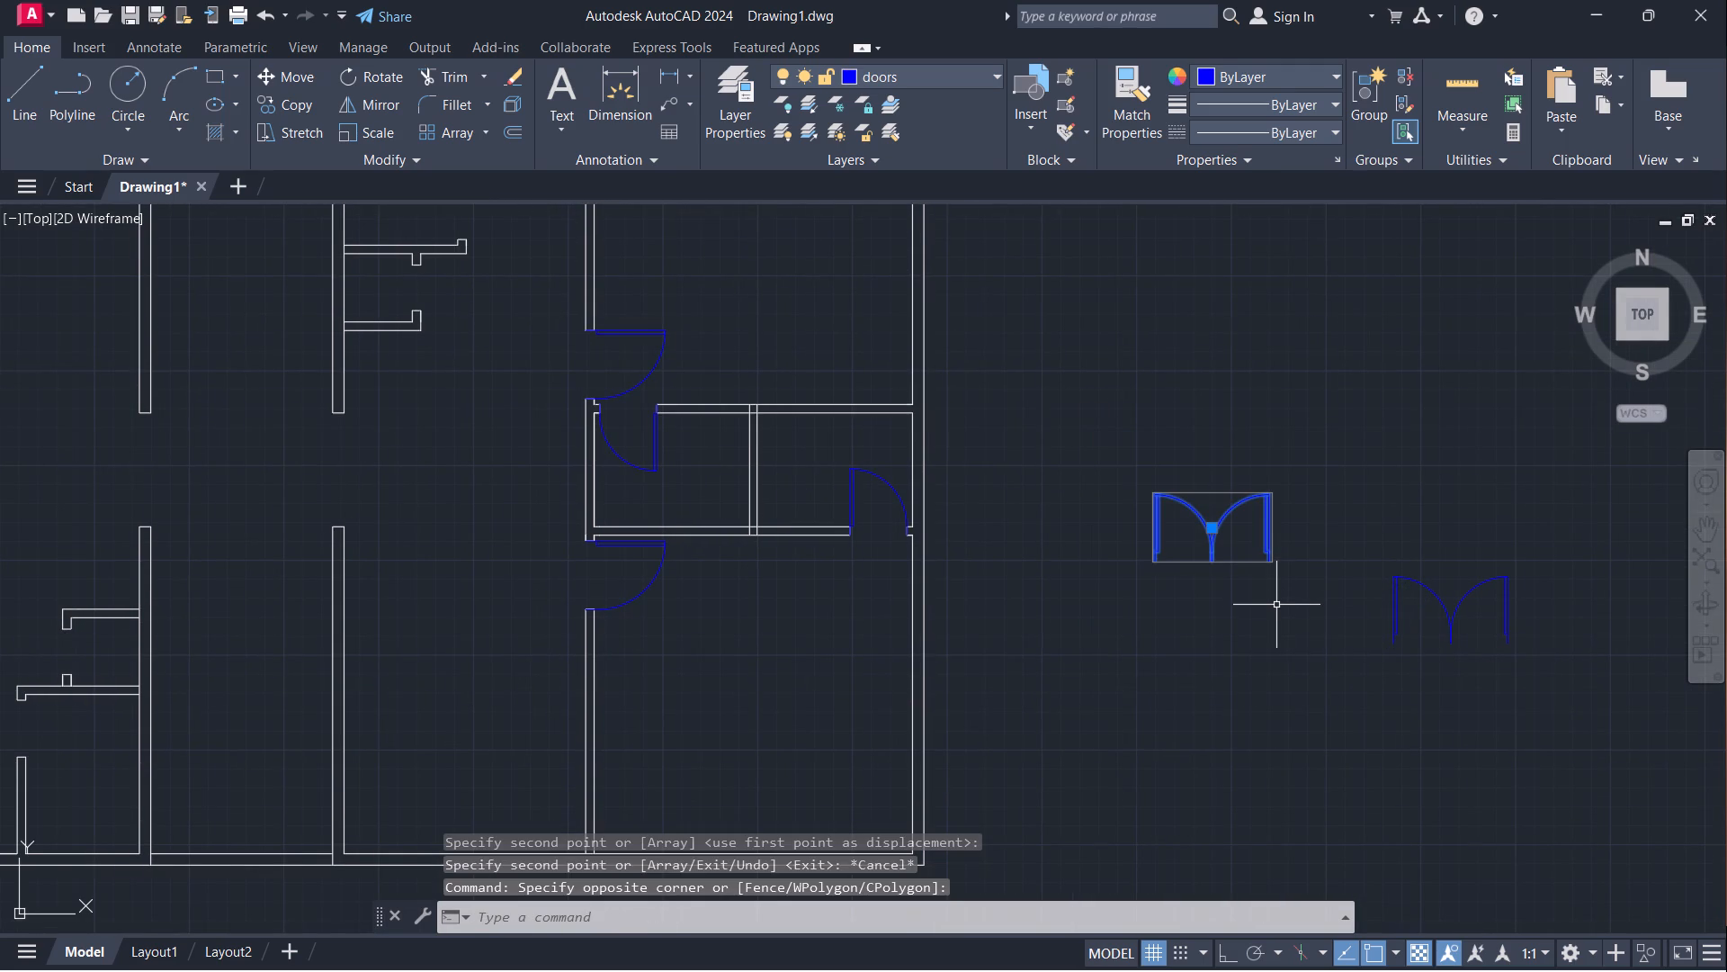
{"action": "type", "text": "sc"}
{"action": "key", "text": "Return"}
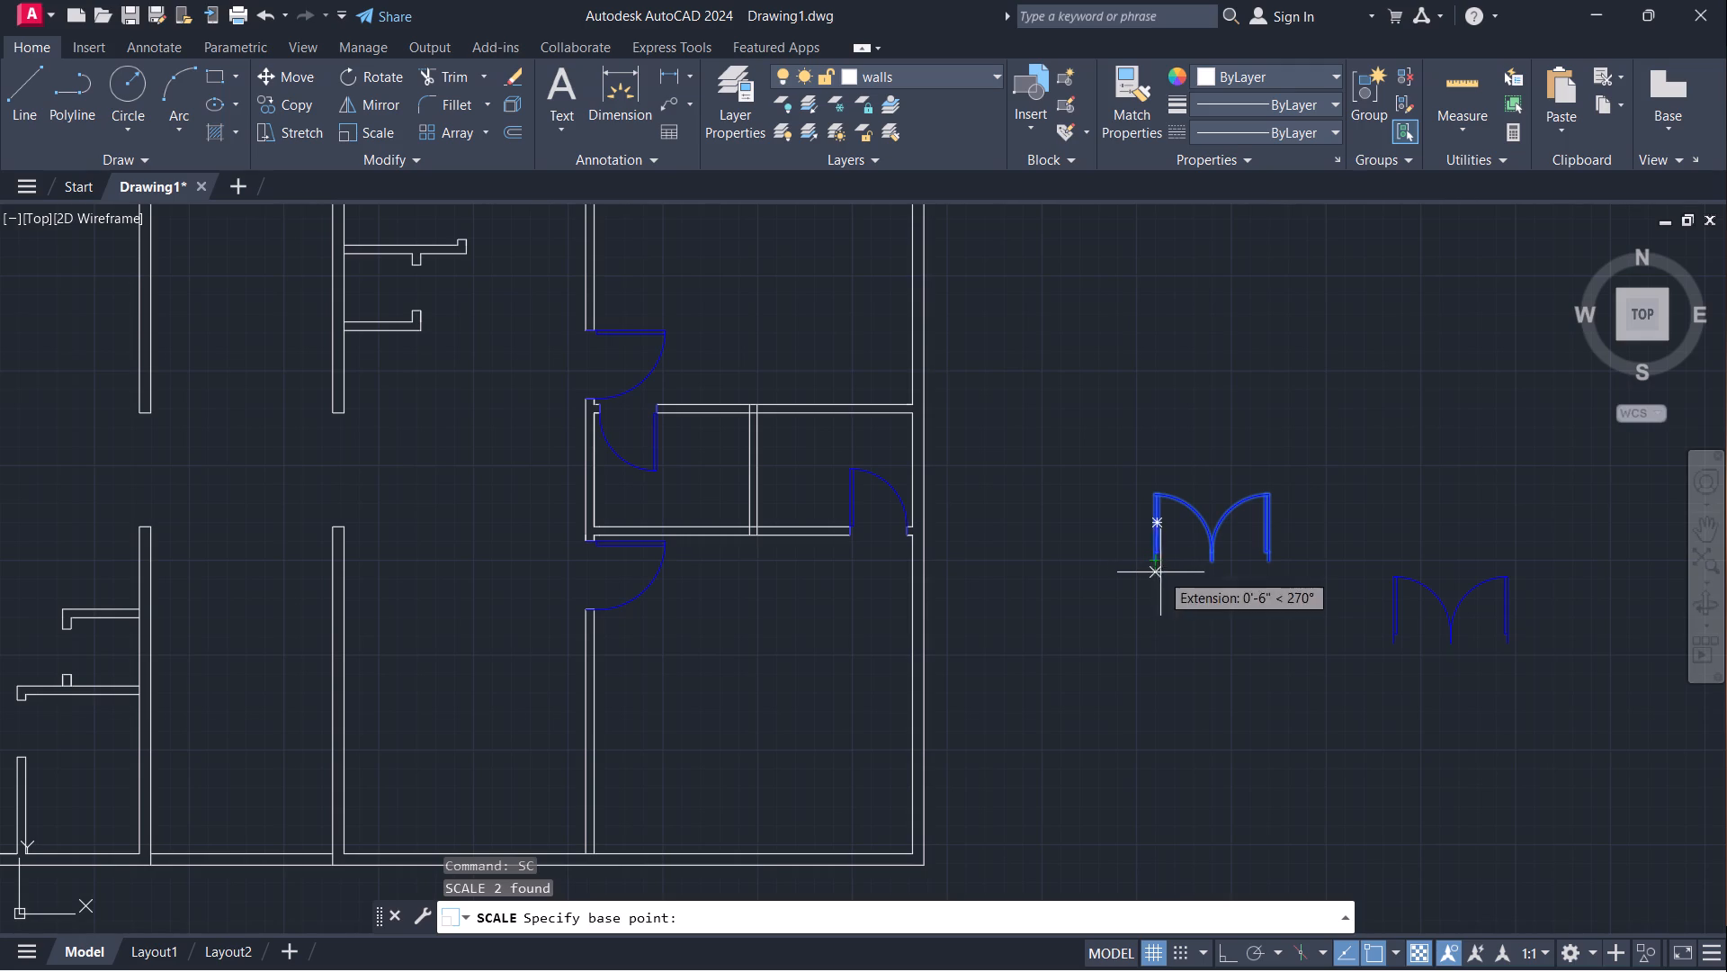
{"action": "scroll", "coordinate": [1174, 571], "scroll_direction": "up", "scroll_amount": 1}
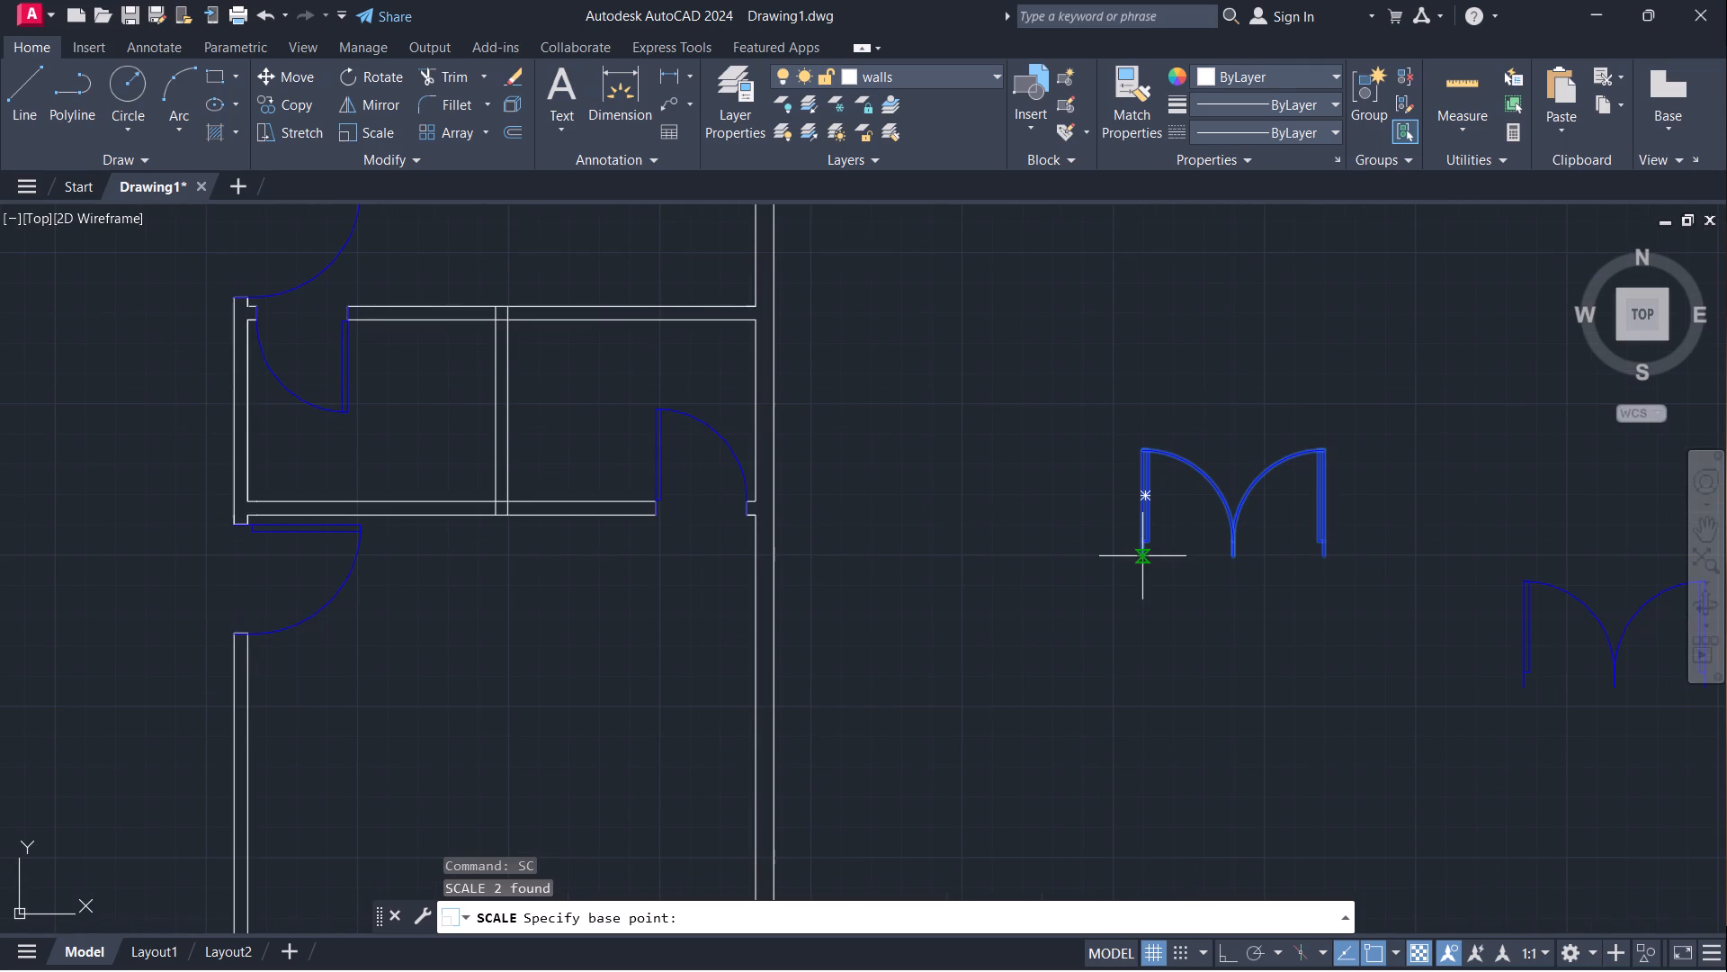
{"action": "left_click", "coordinate": [1140, 556]}
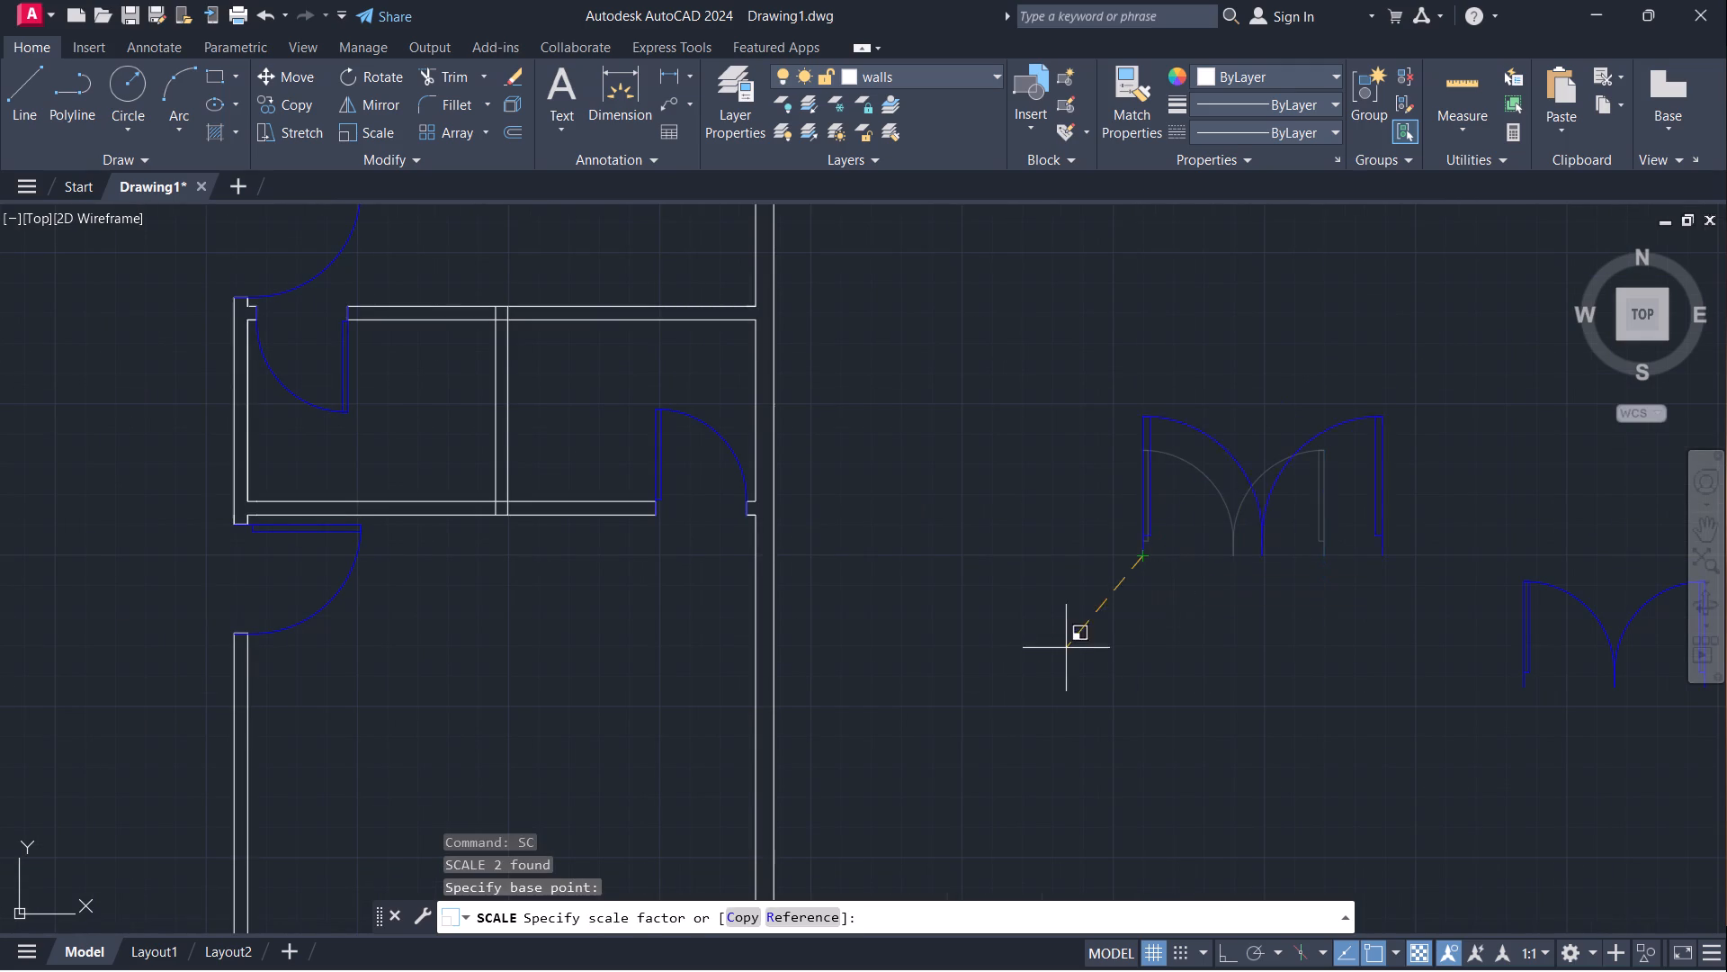
{"action": "left_click", "coordinate": [794, 913]}
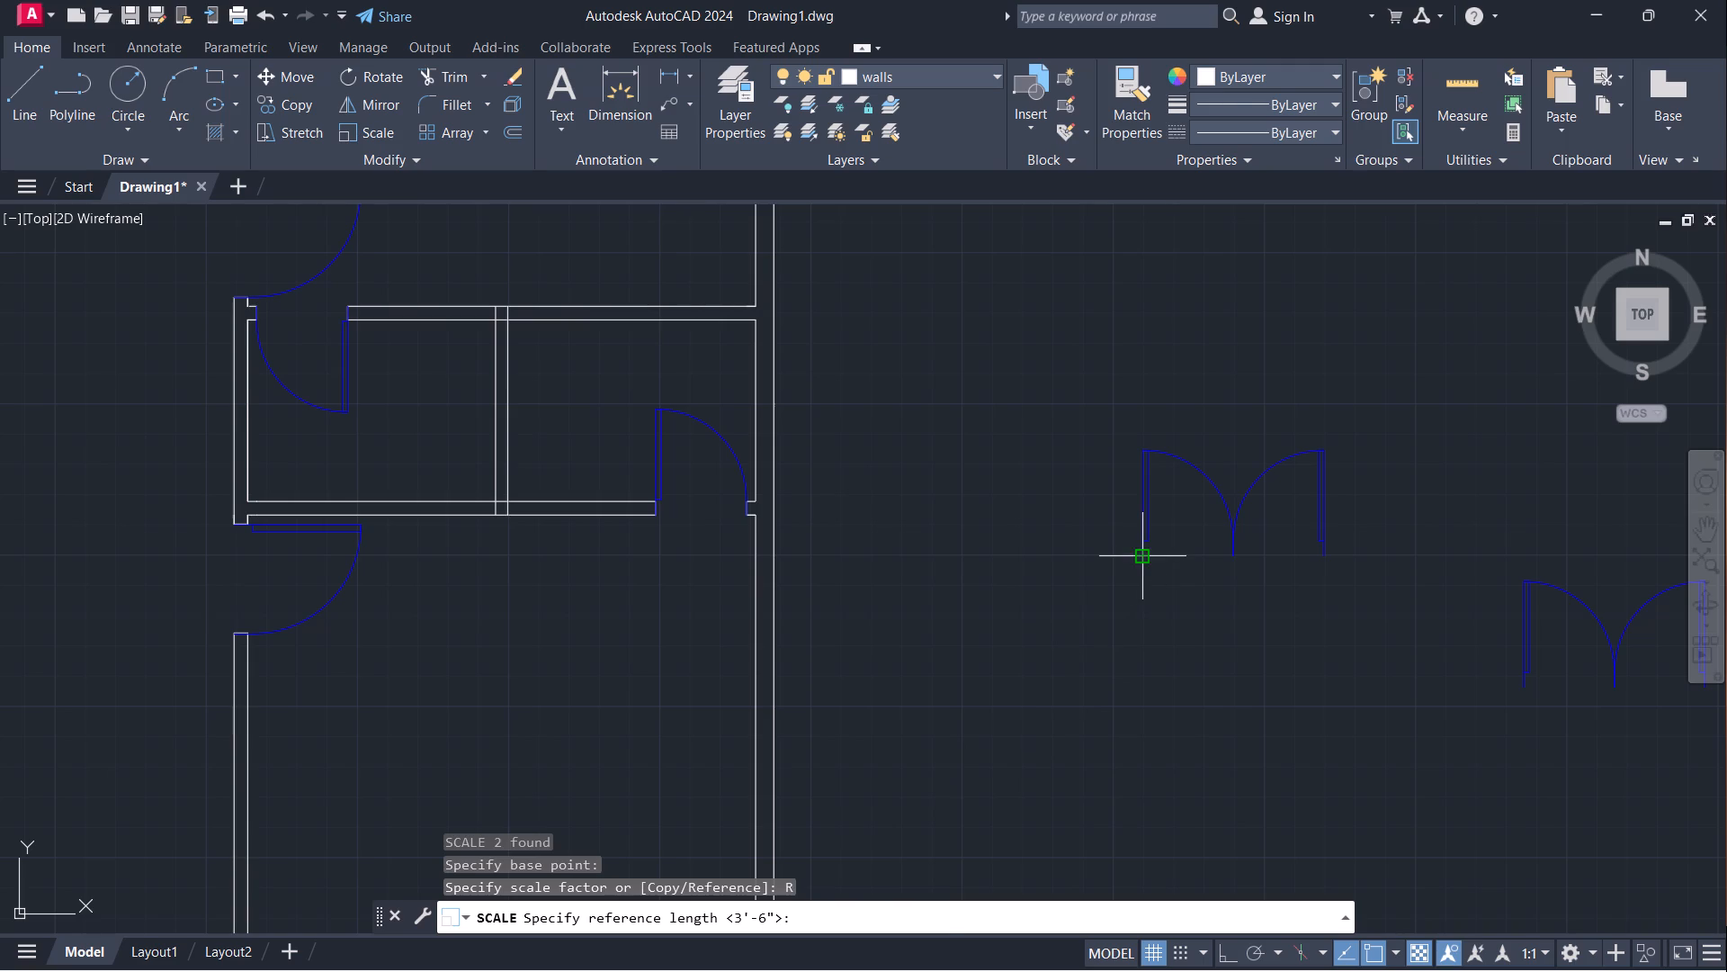
{"action": "left_click", "coordinate": [1142, 562]}
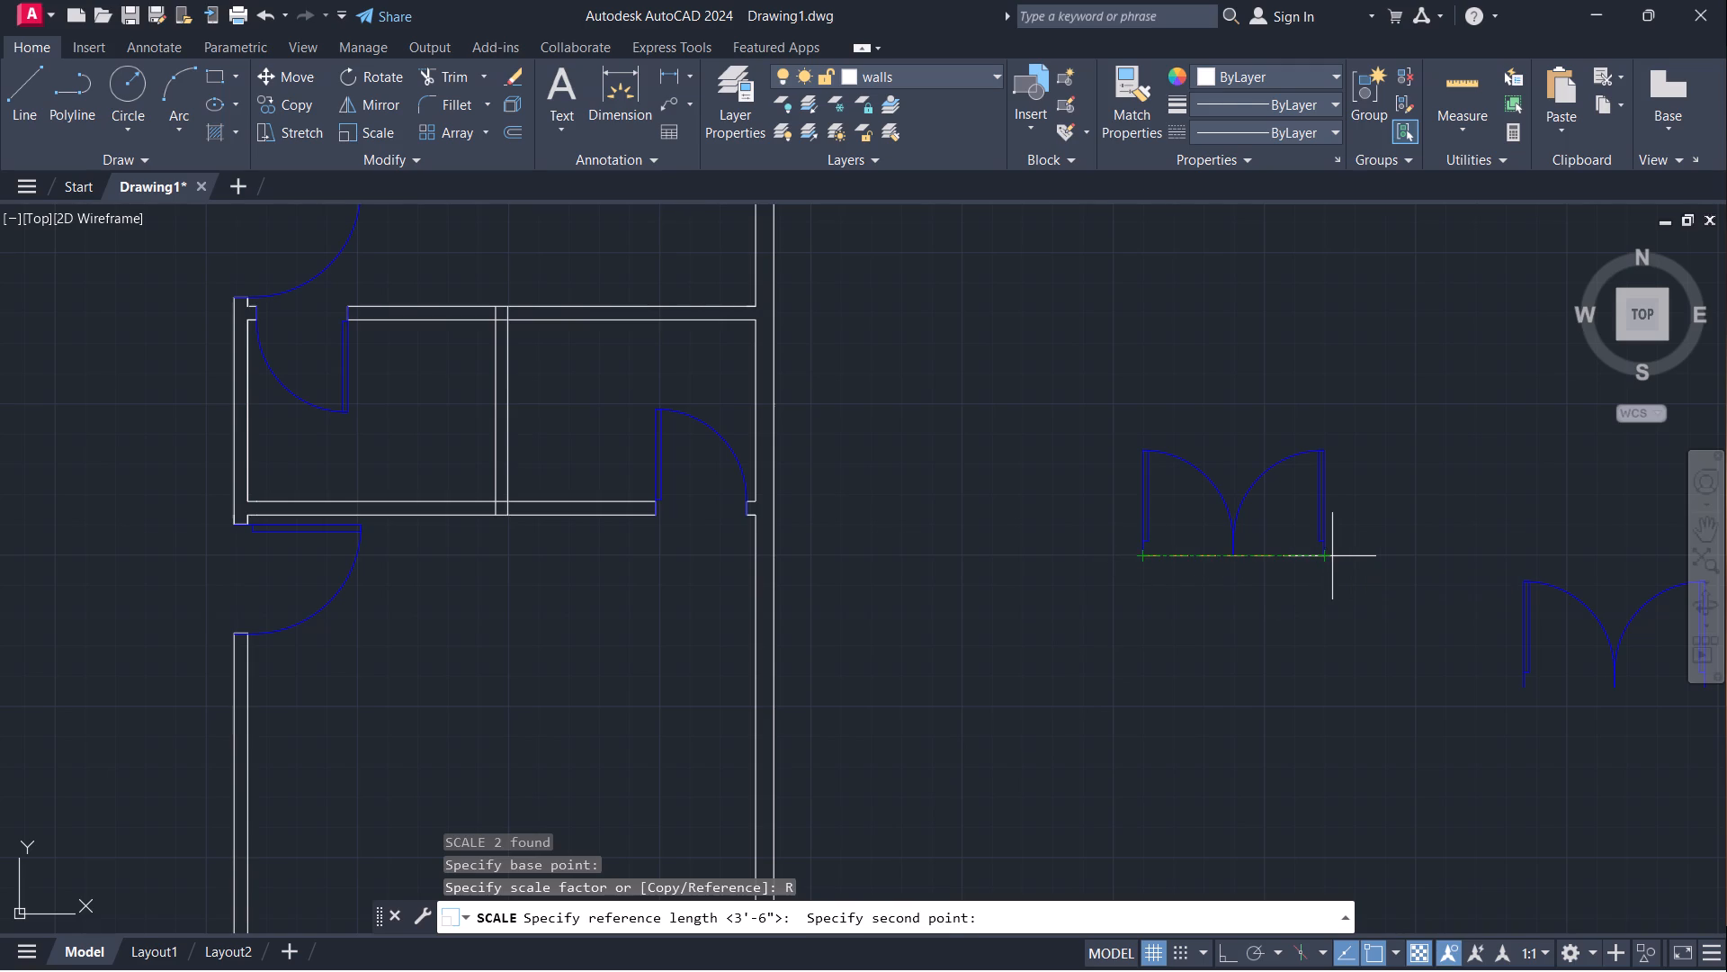
{"action": "scroll", "coordinate": [1337, 565], "scroll_direction": "up", "scroll_amount": 2}
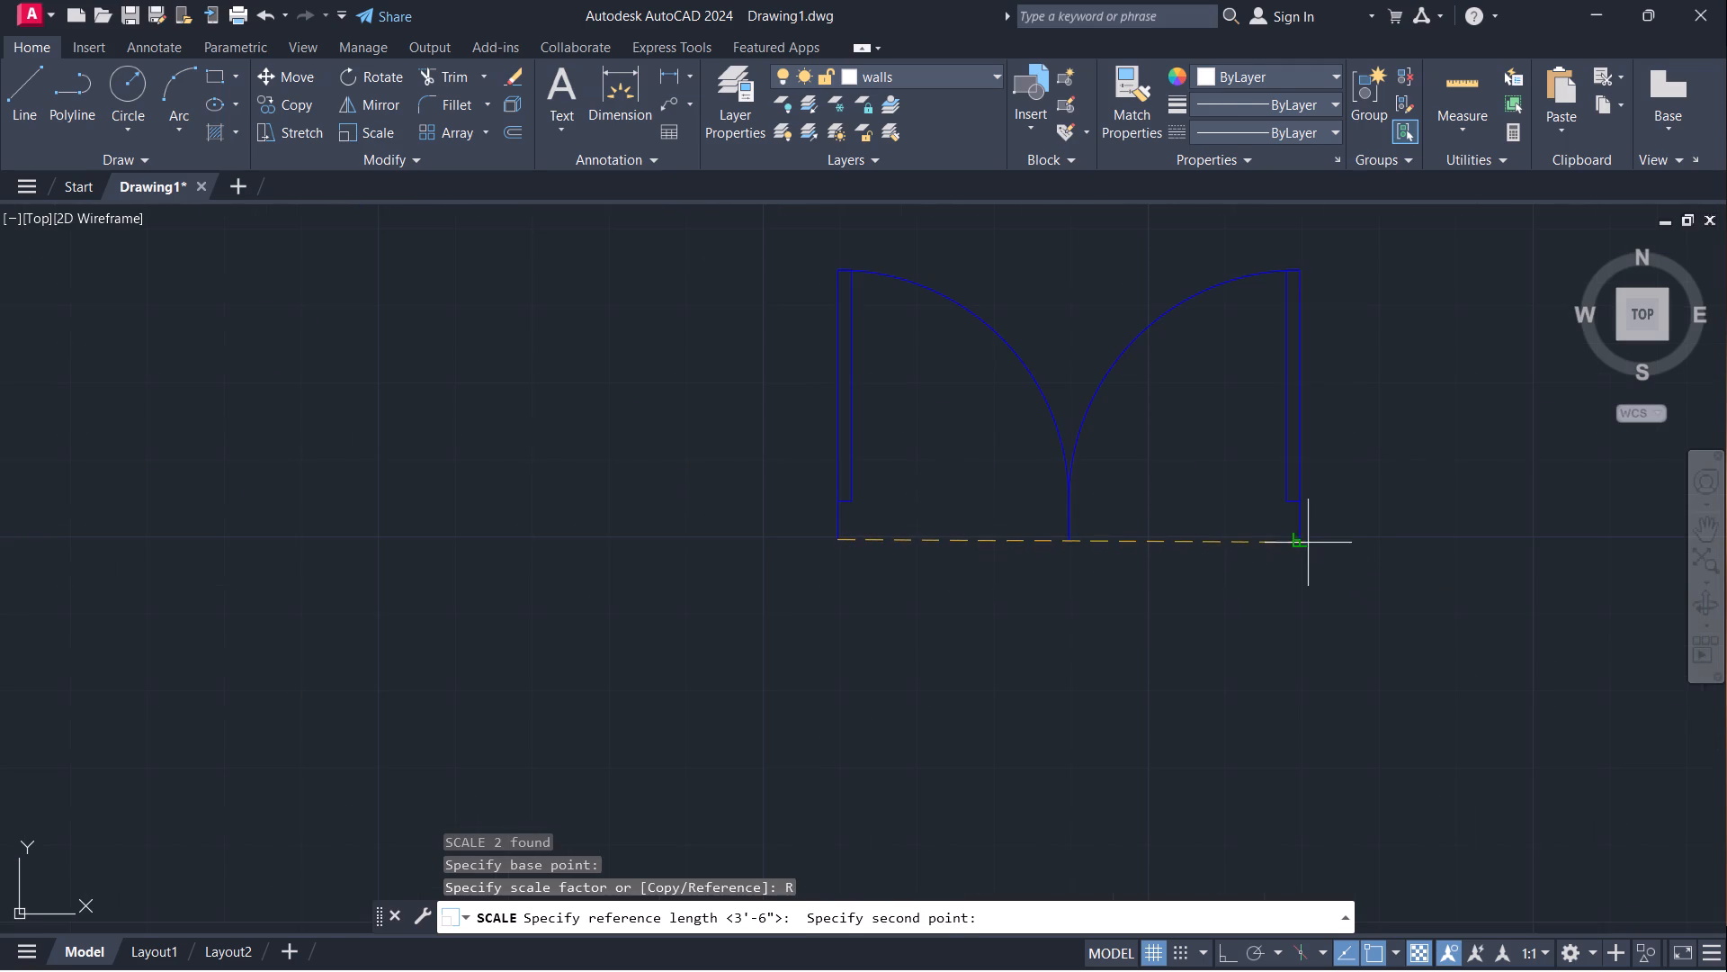
{"action": "left_click", "coordinate": [1305, 538]}
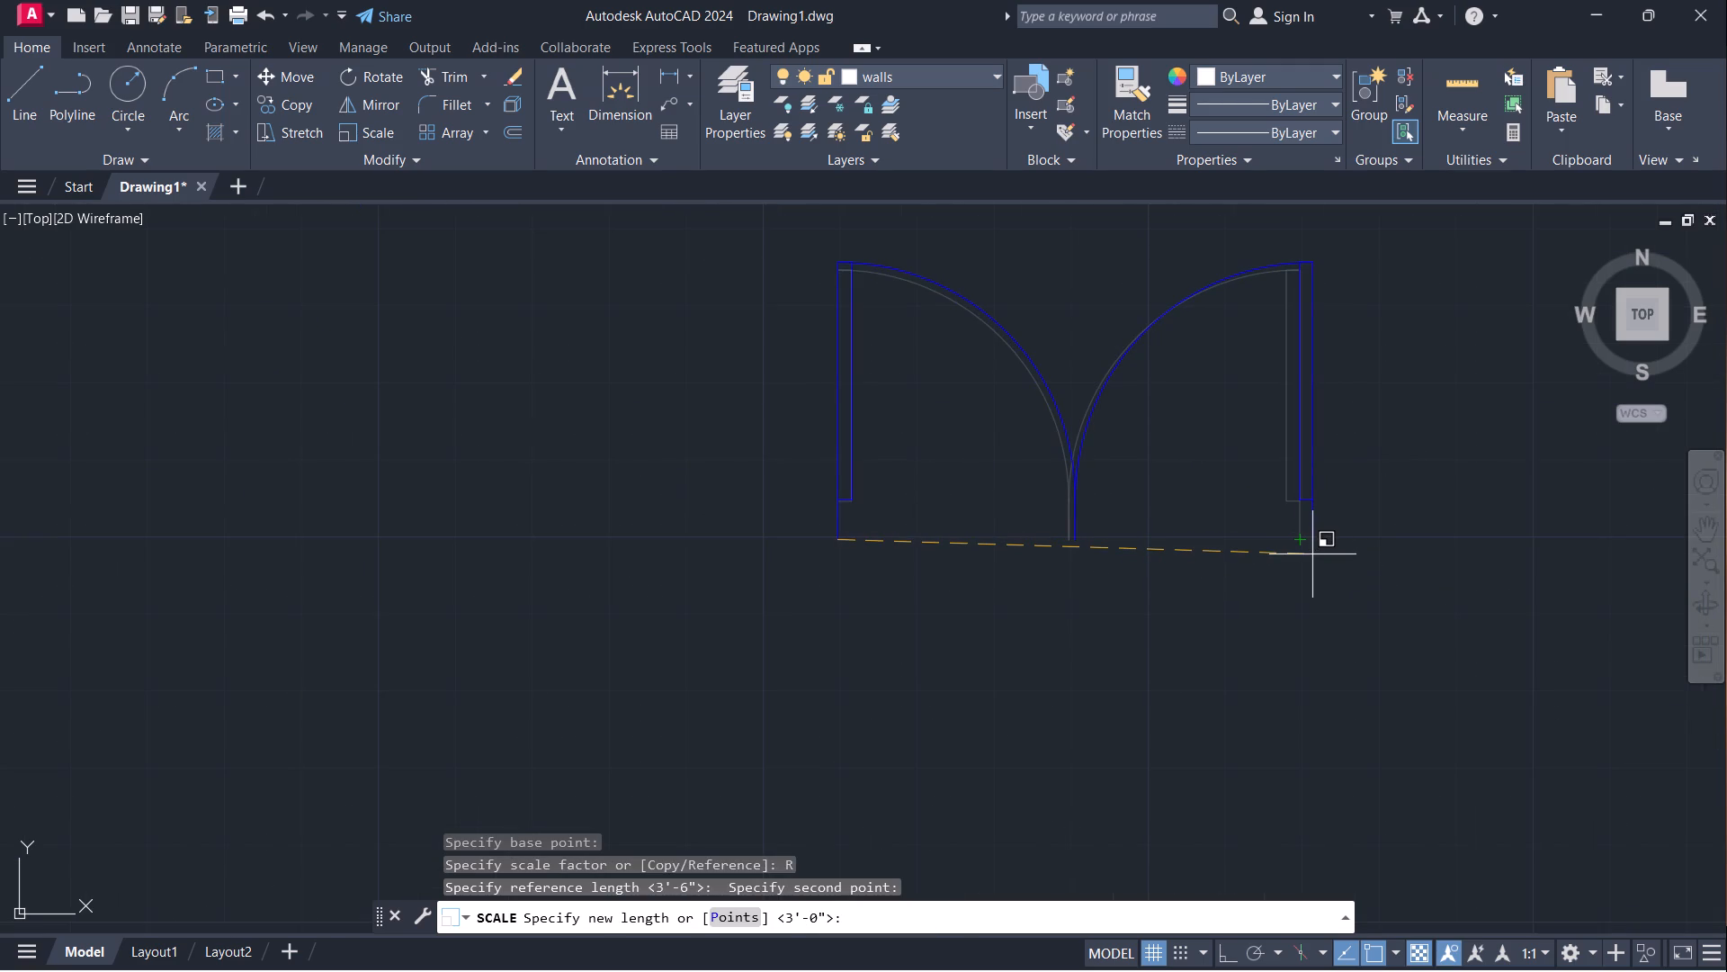
{"action": "type", "text": "5'"}
{"action": "key", "text": "Return"}
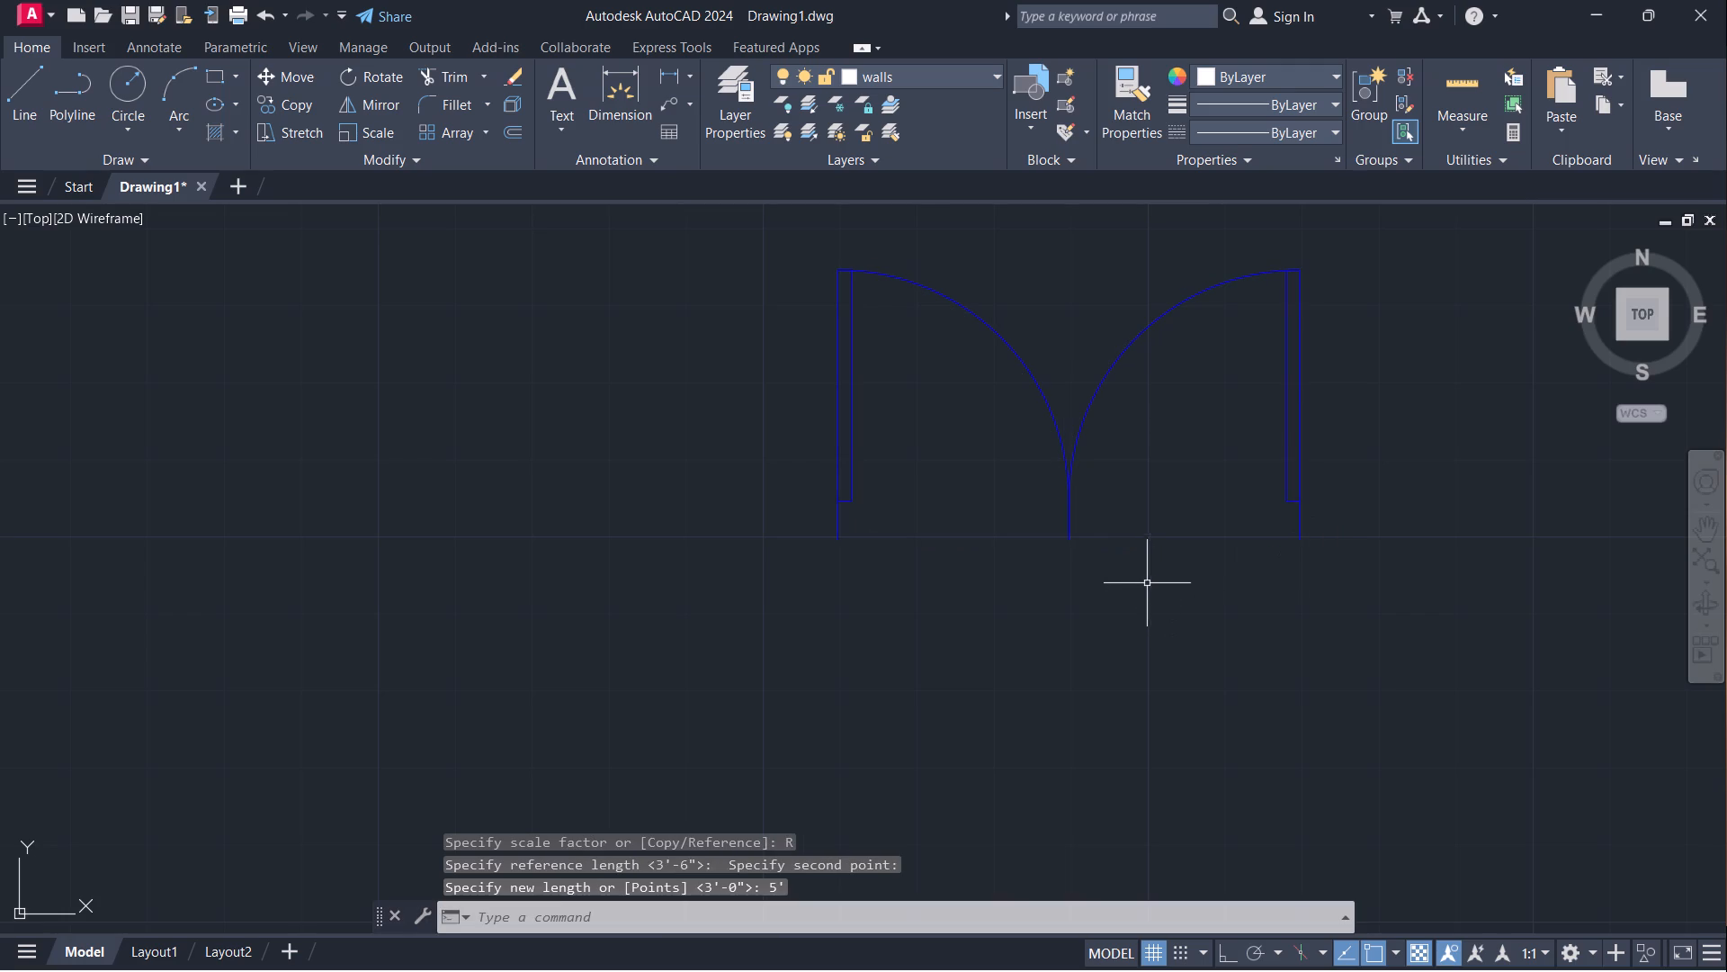
Rotate the scaled double door 90 degrees counterclockwise about its lower-left end.
{"action": "left_click", "coordinate": [1069, 538]}
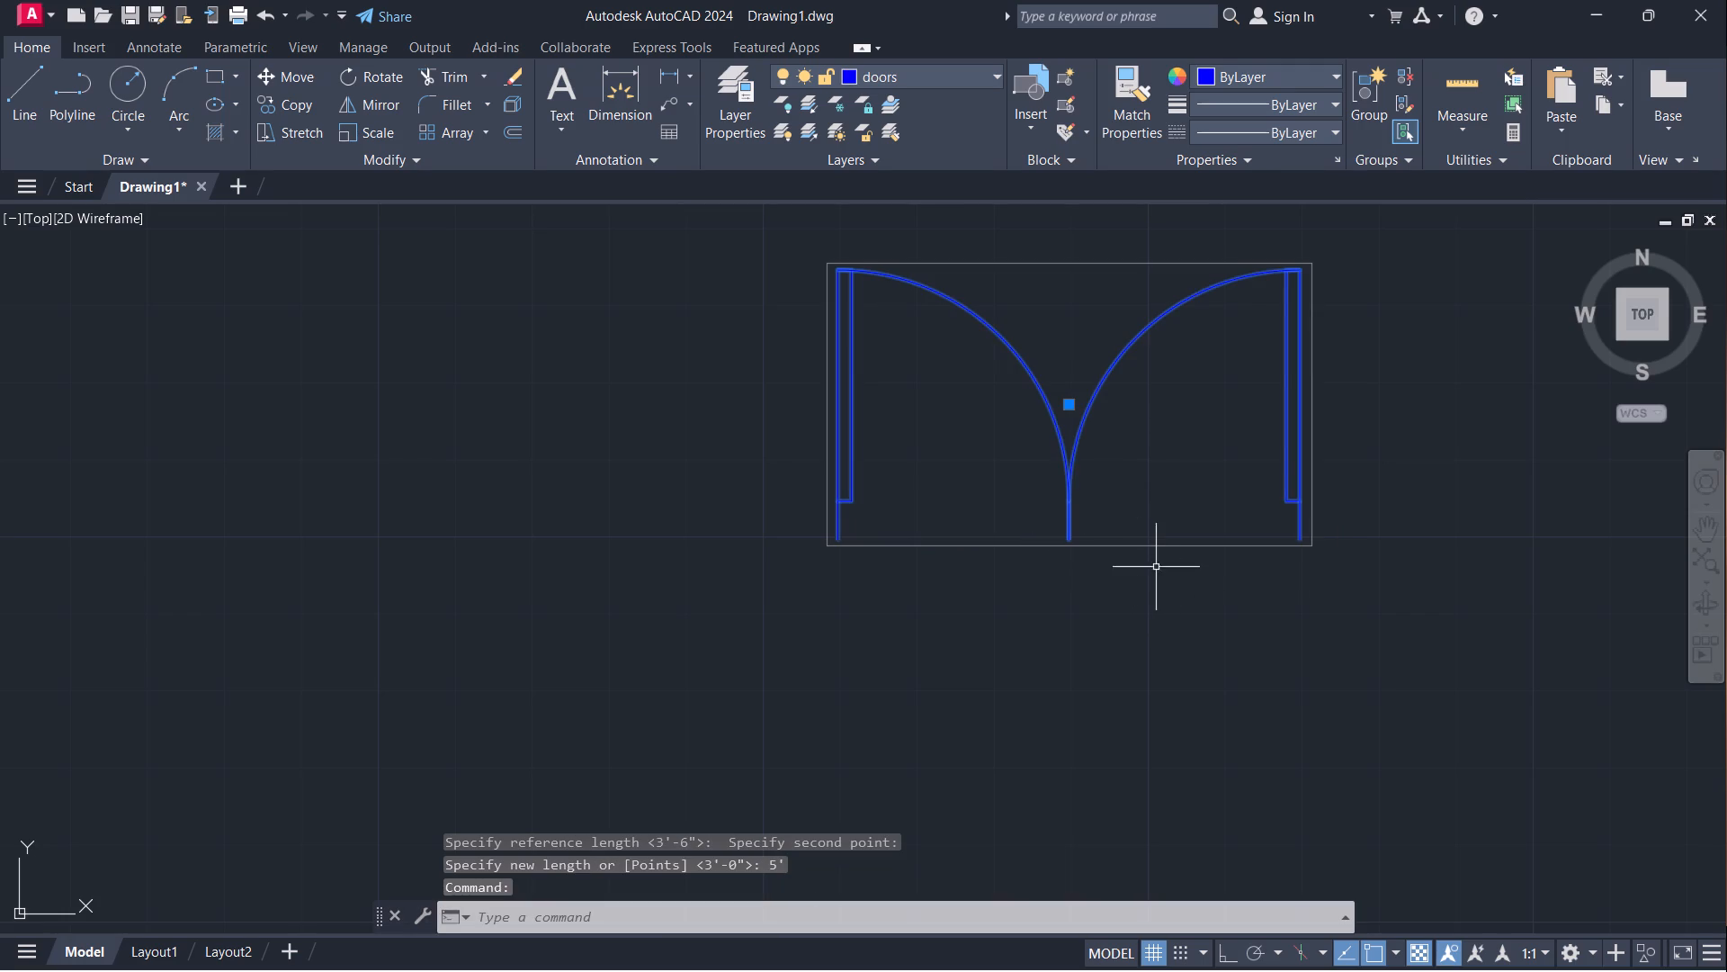
{"action": "type", "text": "ro"}
{"action": "key", "text": "Return"}
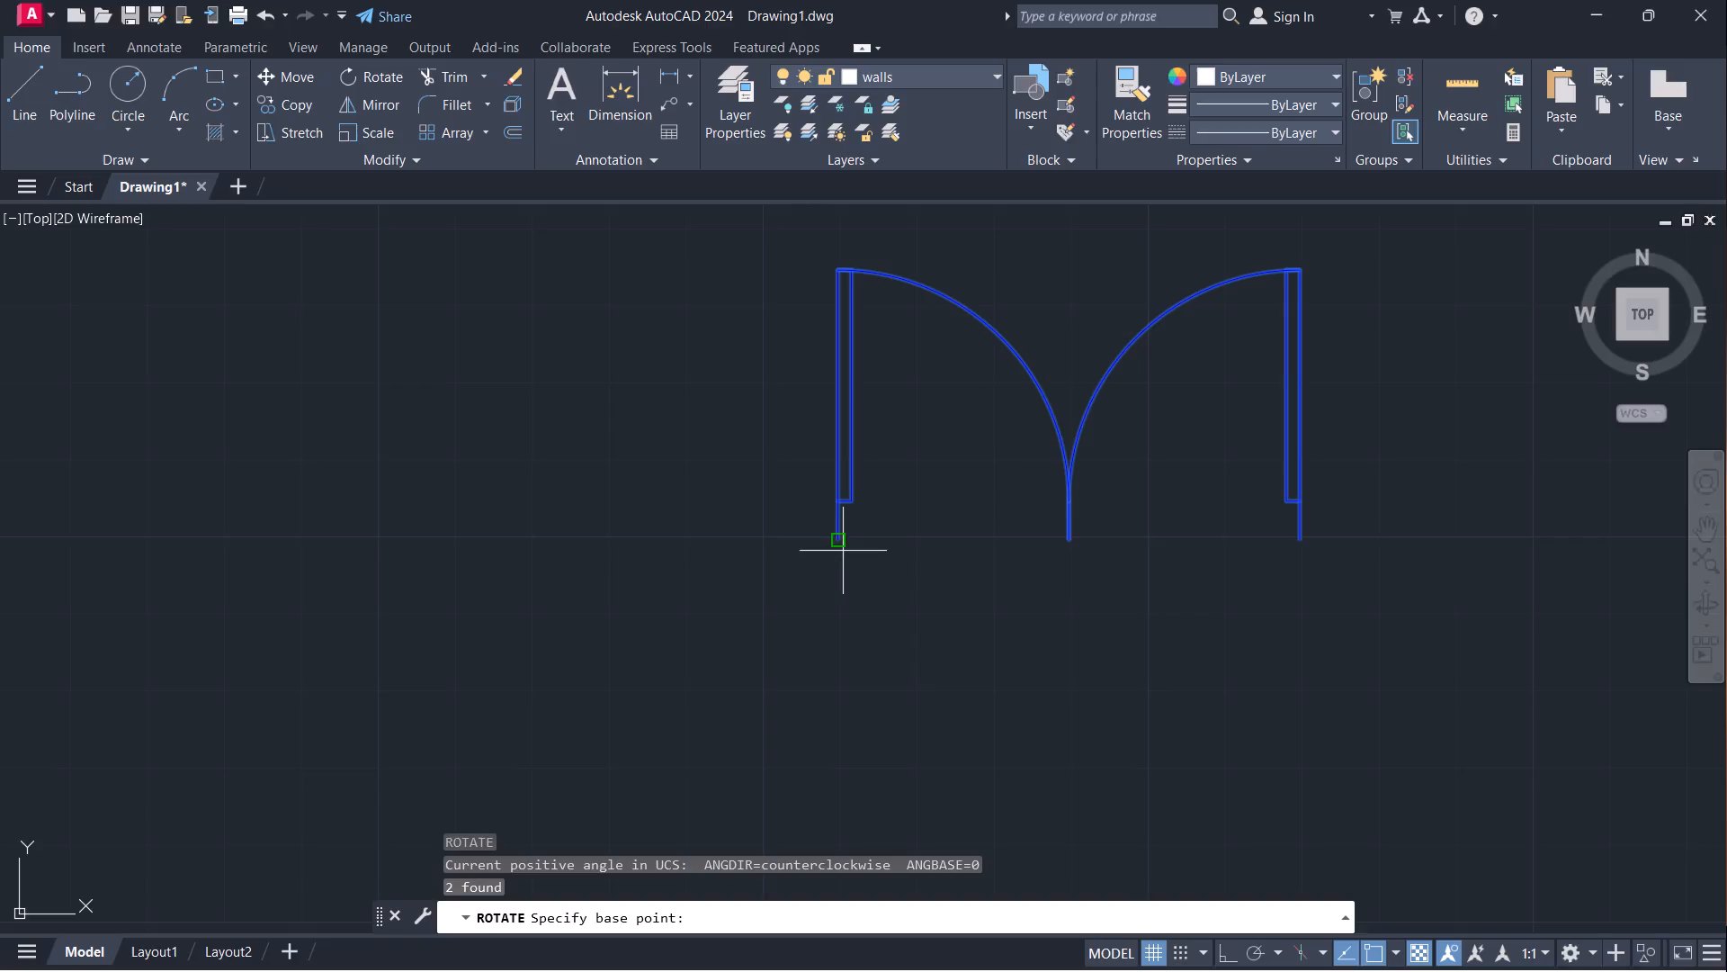
{"action": "left_click", "coordinate": [842, 547]}
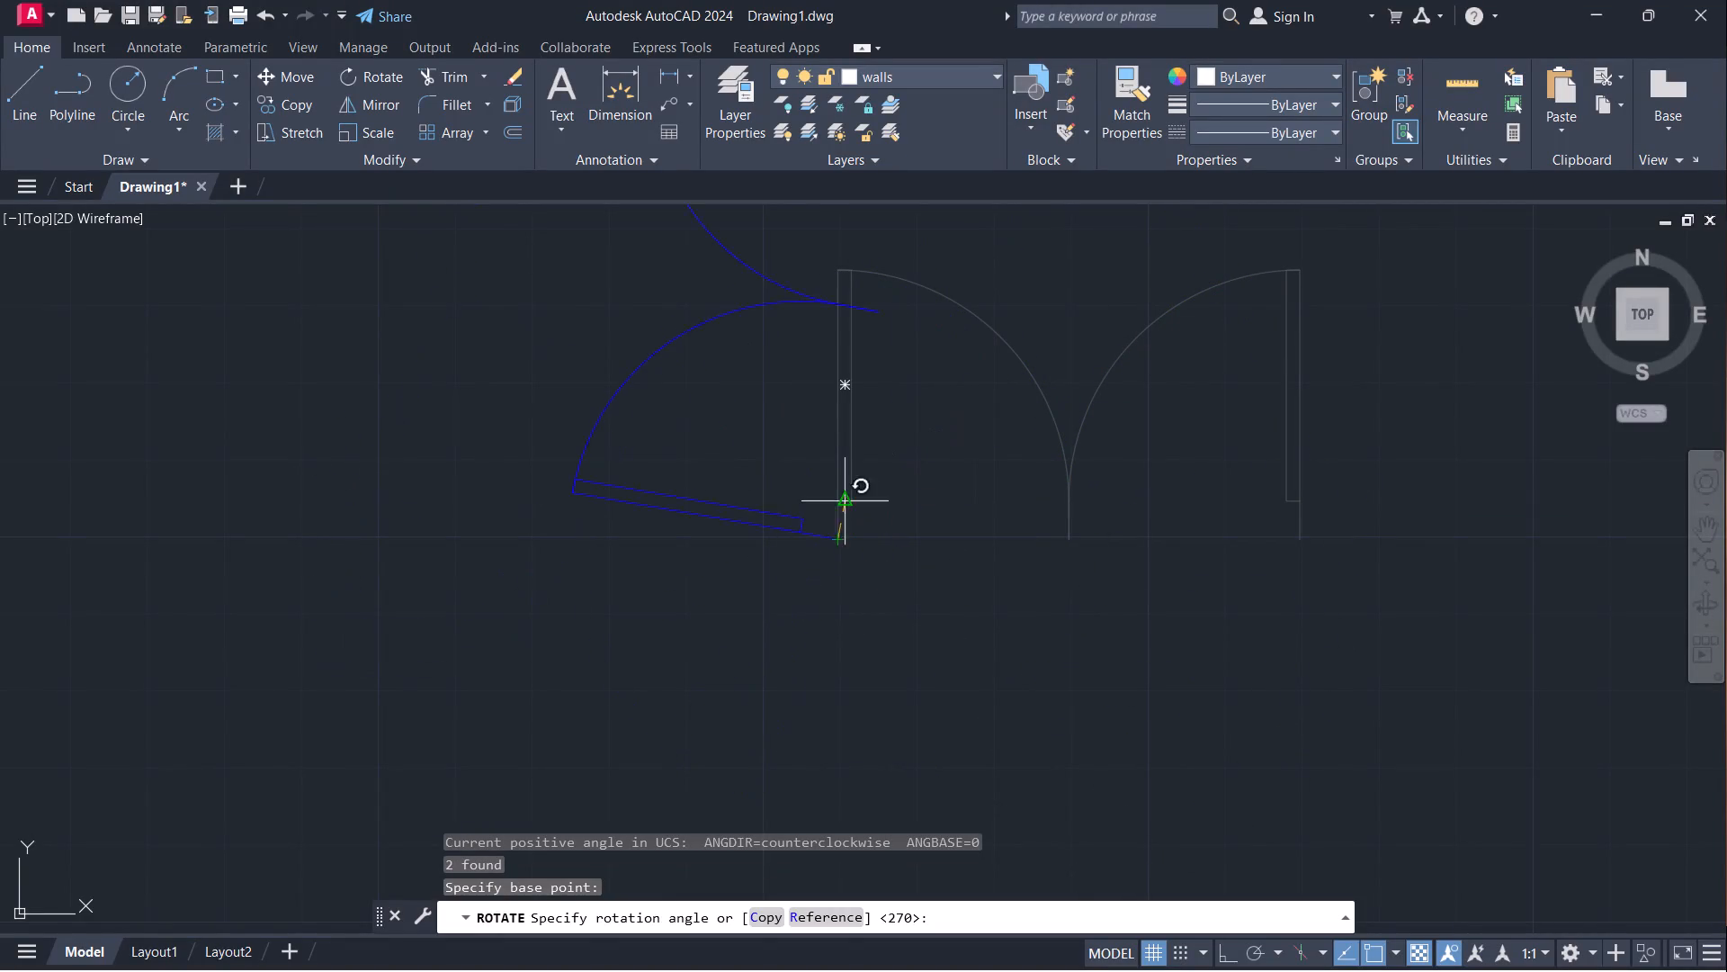
{"action": "key", "text": "F8"}
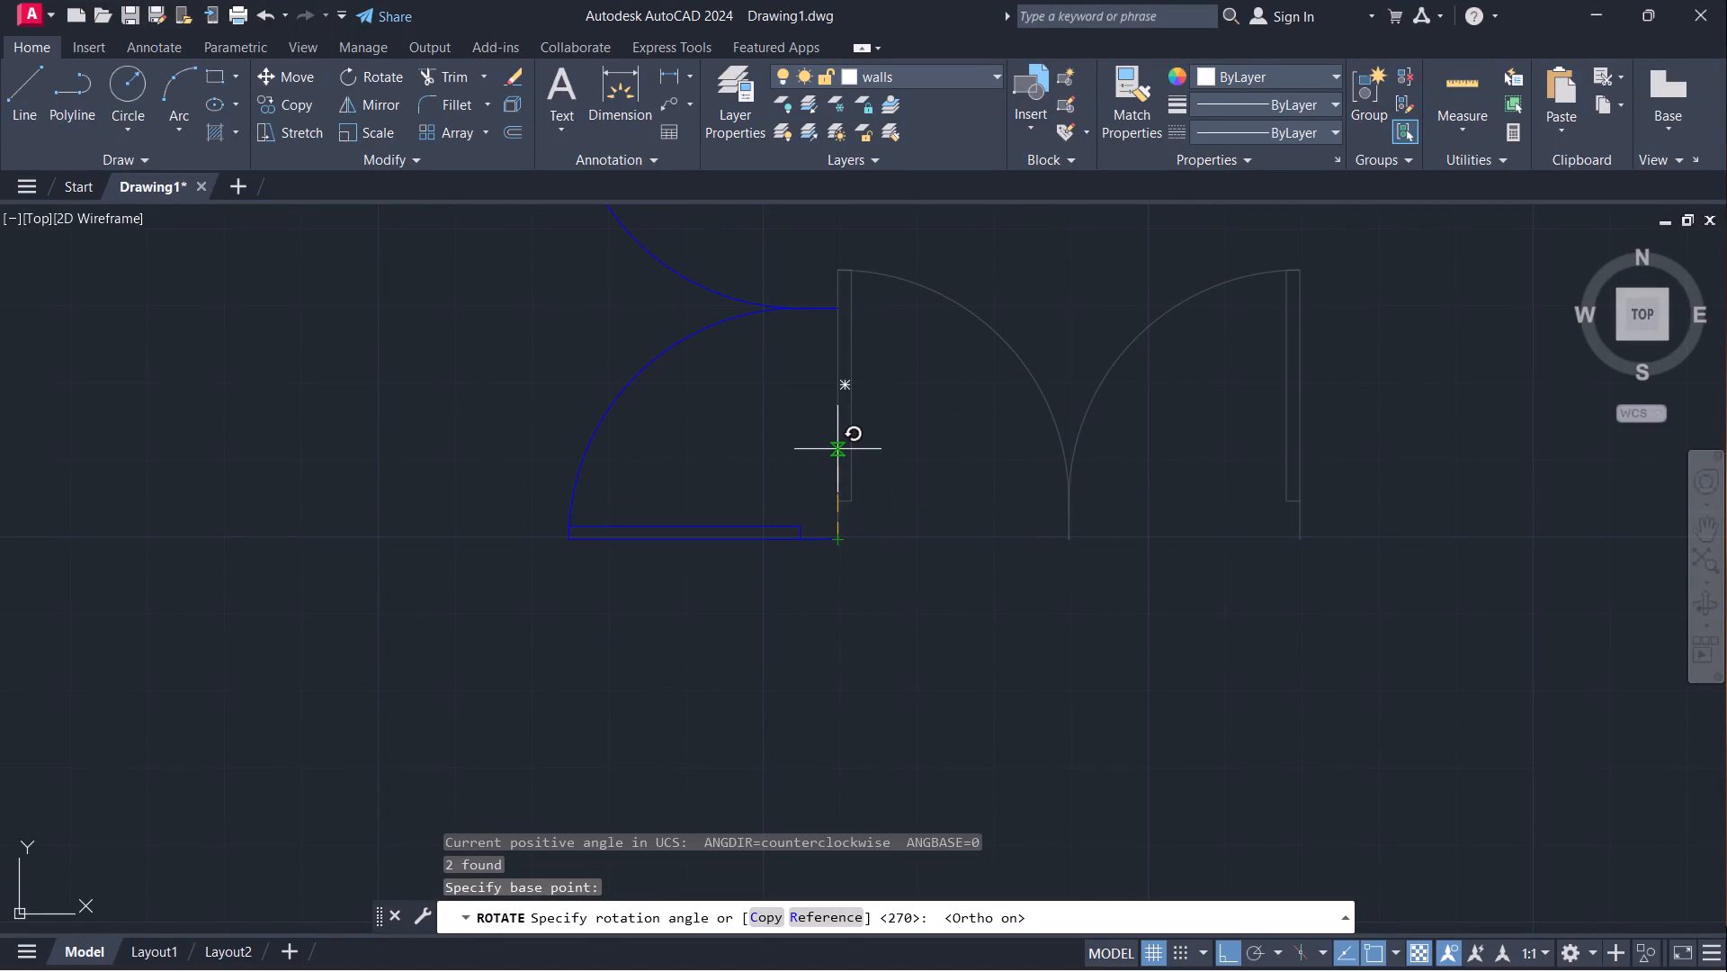
{"action": "left_click", "coordinate": [837, 436]}
Move the rotated double door by its upper frame end to the corridor-side corner above the opening in the corridor's left wall.
{"action": "scroll", "coordinate": [881, 505], "scroll_direction": "down", "scroll_amount": 2}
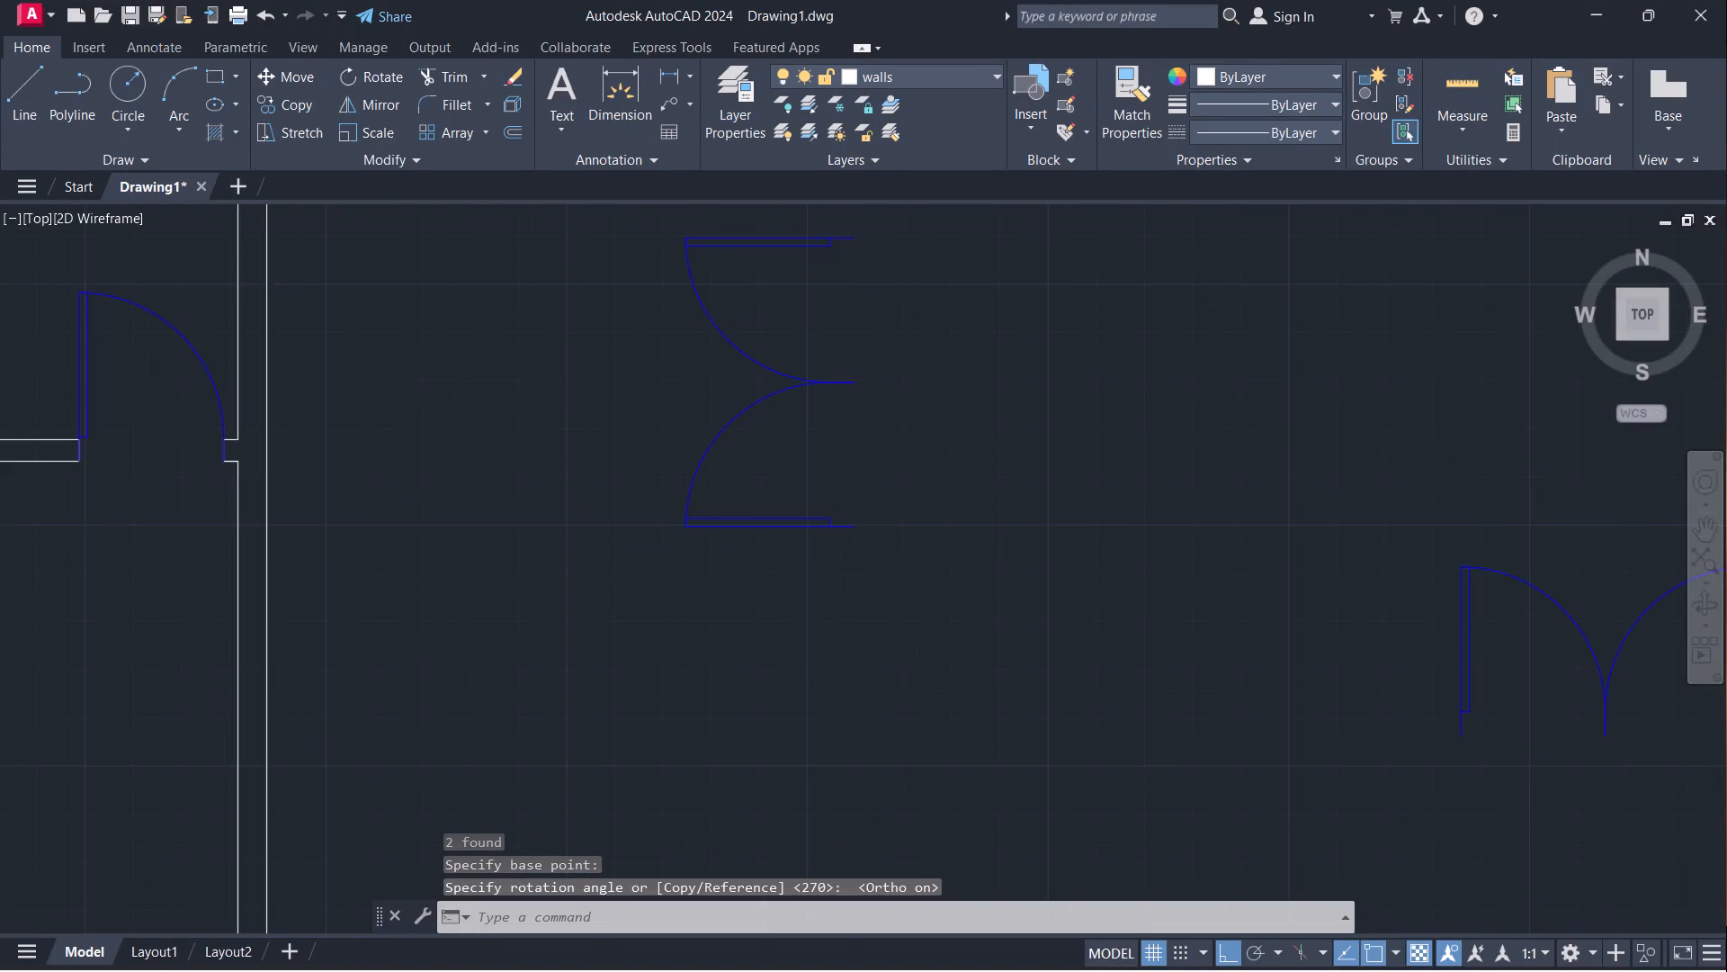
{"action": "left_click", "coordinate": [846, 429]}
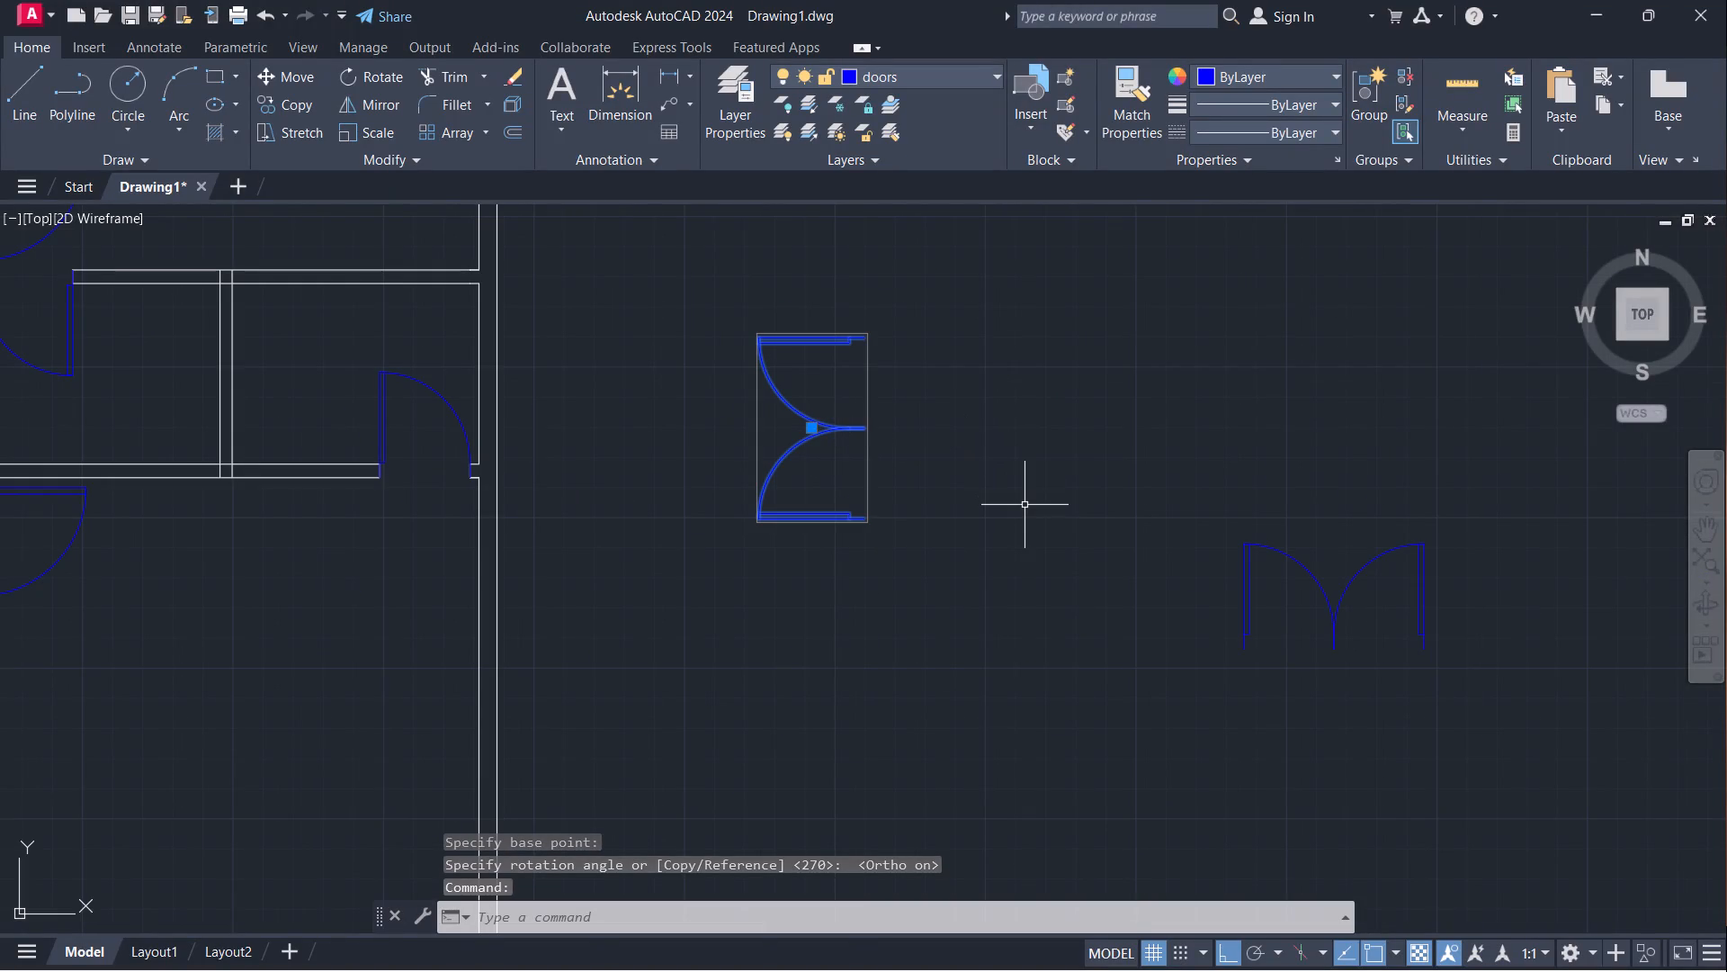
{"action": "key", "text": "m"}
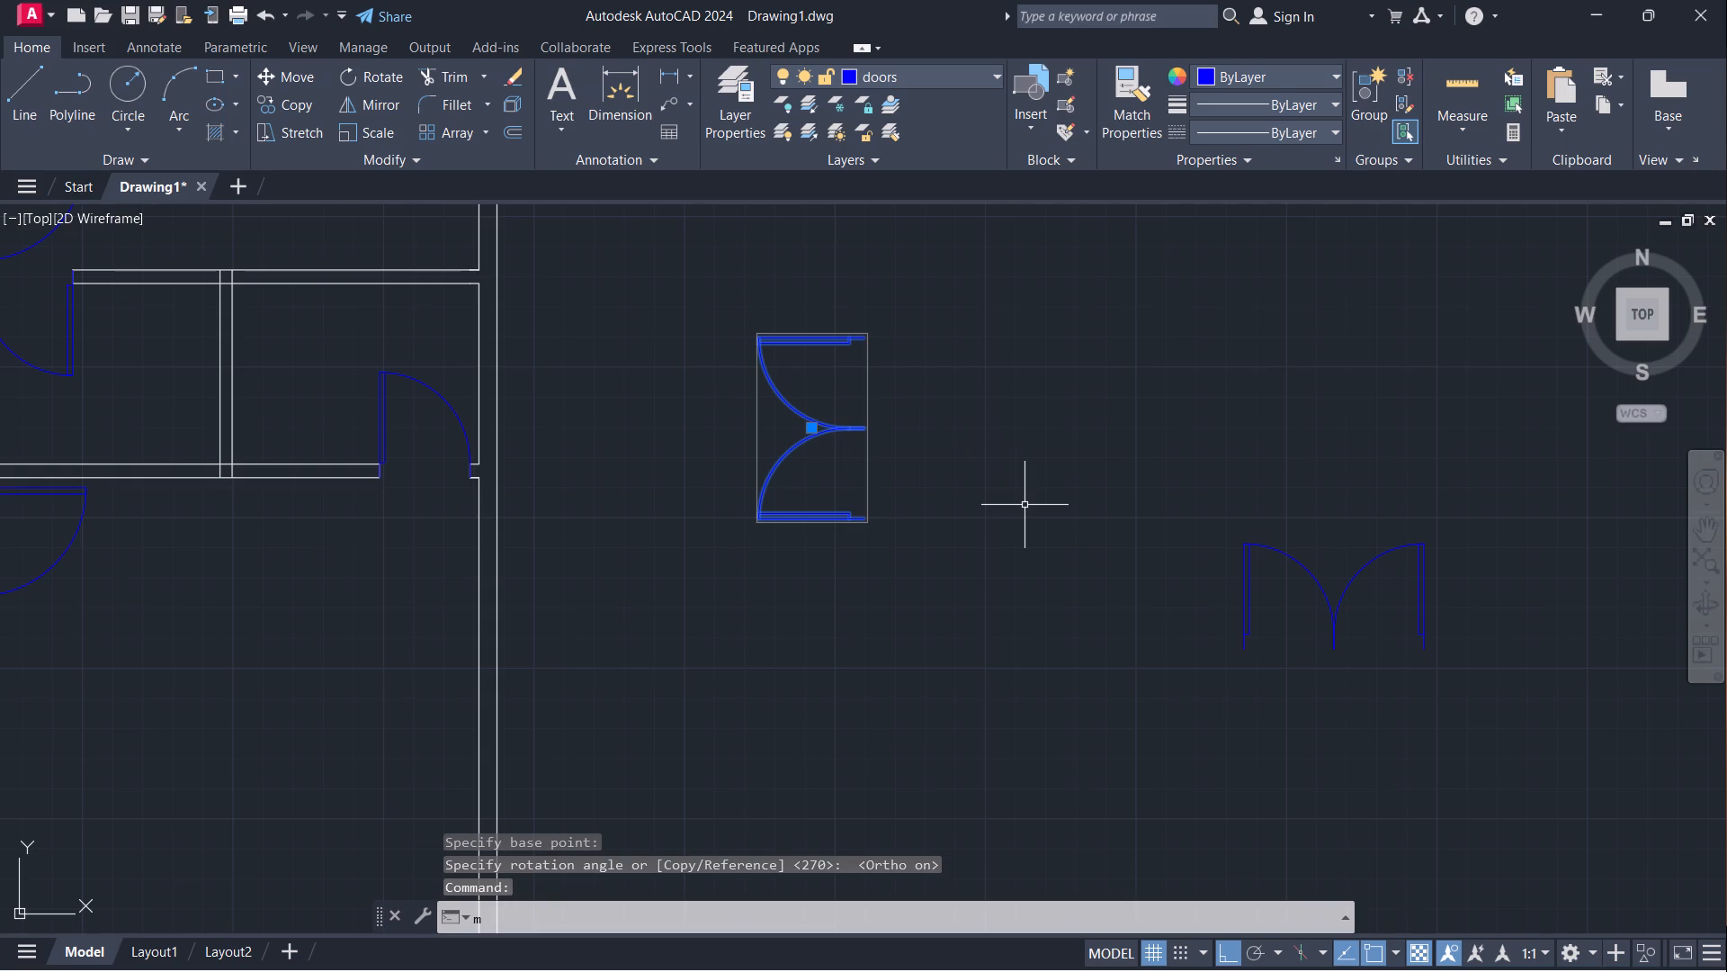
{"action": "key", "text": "Return"}
{"action": "left_click", "coordinate": [869, 343]}
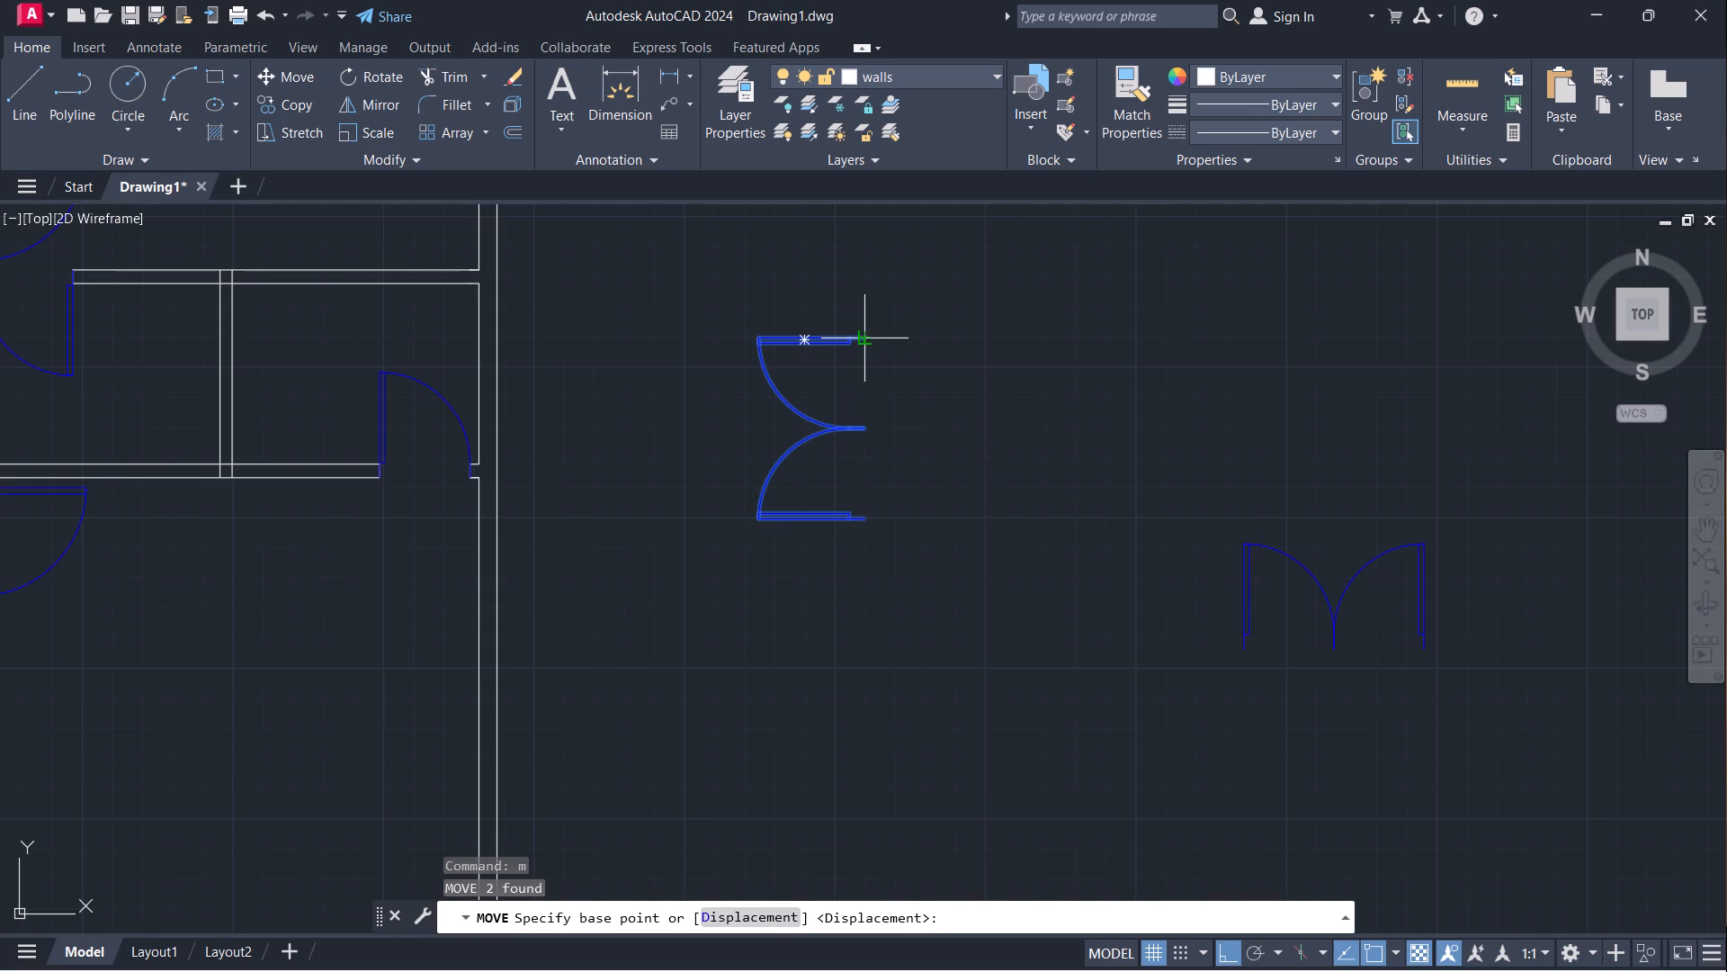
{"action": "key", "text": "F8"}
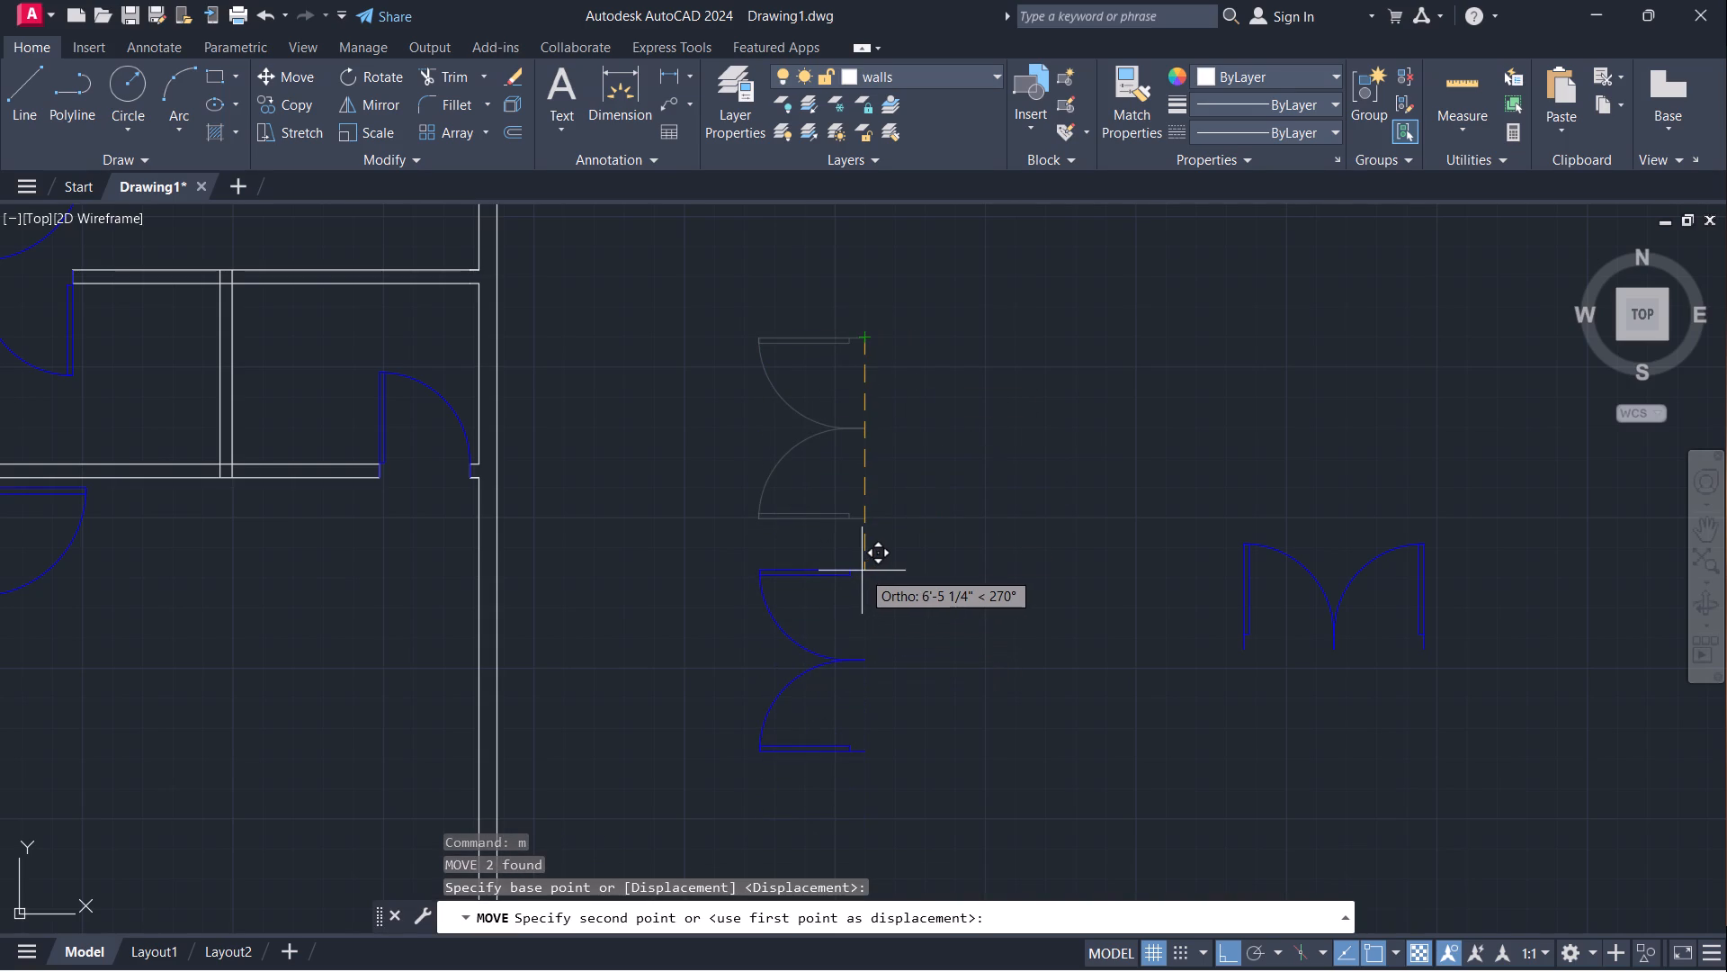
{"action": "scroll", "coordinate": [868, 566], "scroll_direction": "down", "scroll_amount": 2}
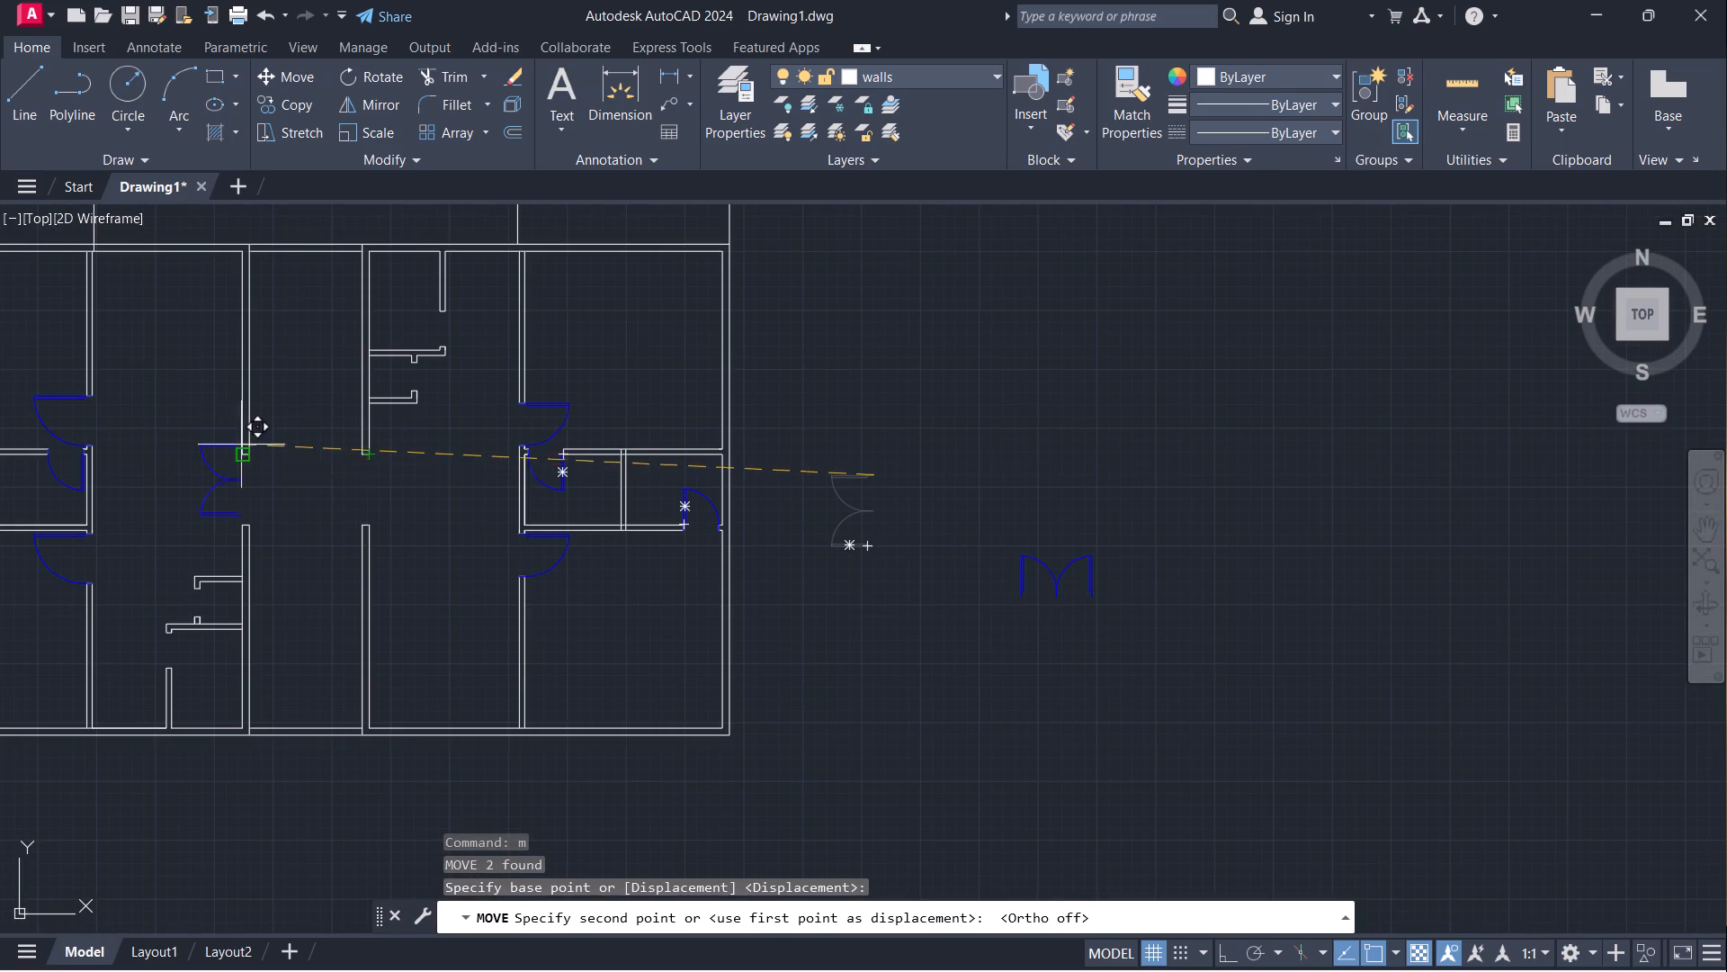
{"action": "scroll", "coordinate": [246, 445], "scroll_direction": "up", "scroll_amount": 4}
{"action": "left_click", "coordinate": [250, 462]}
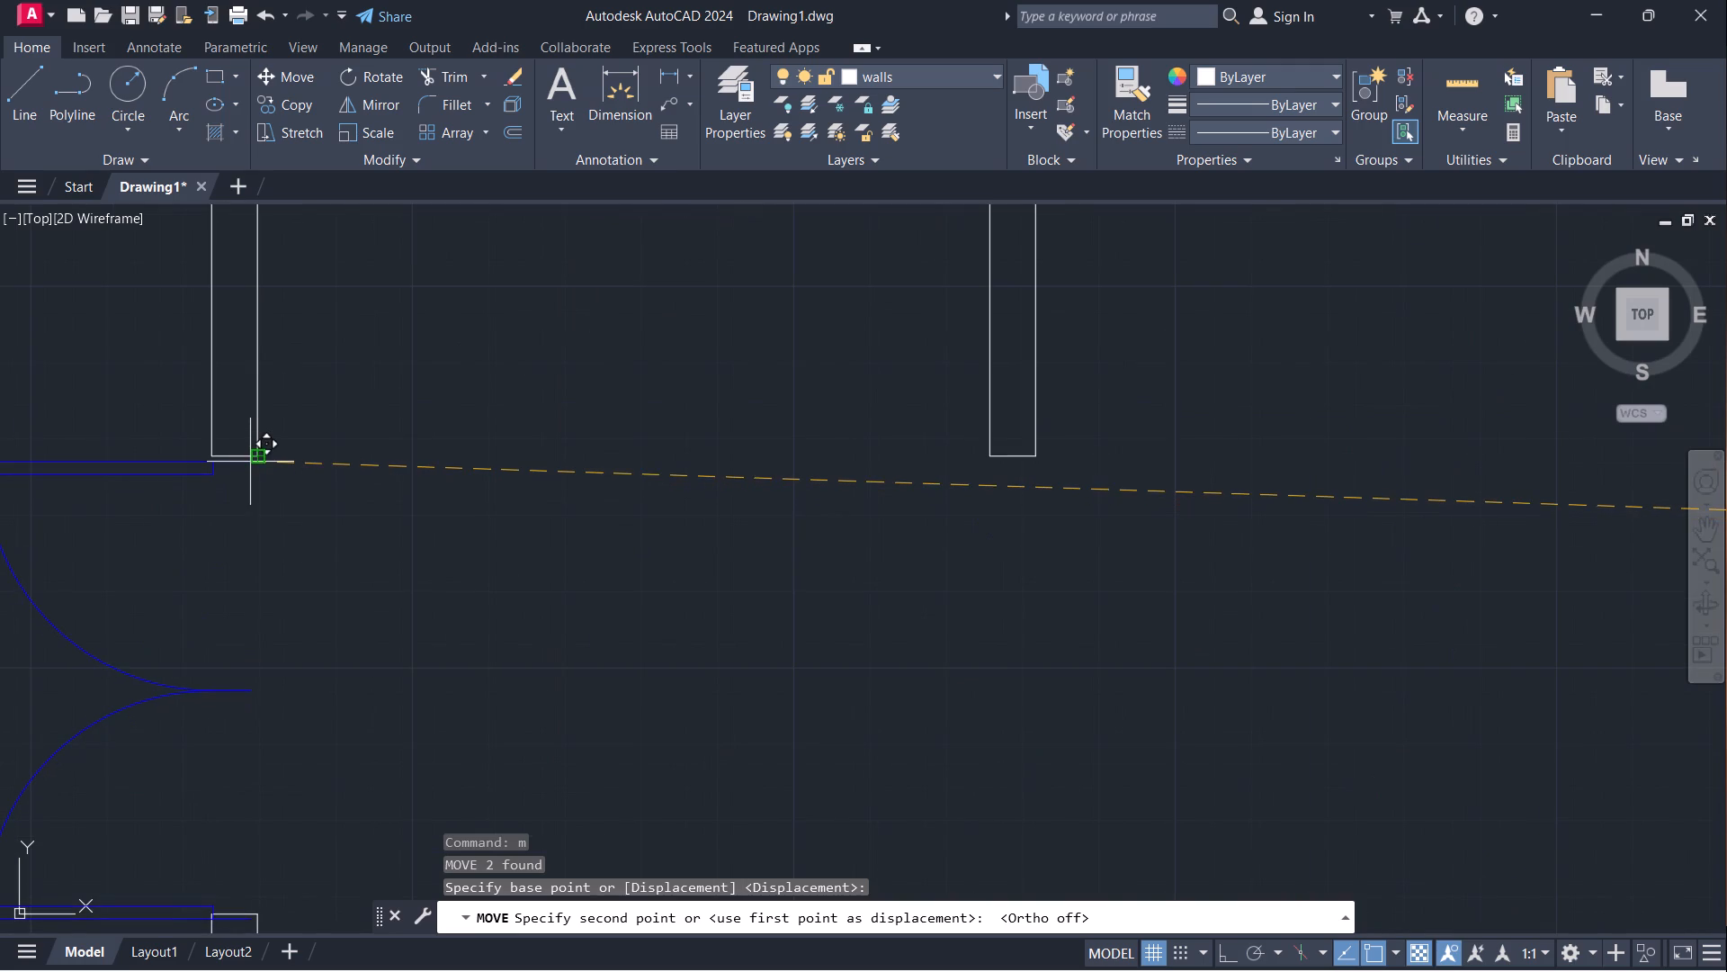
Copy the double door in the corridor's left wall opening to an empty spot outside the plan's right side.
{"action": "scroll", "coordinate": [503, 448], "scroll_direction": "down", "scroll_amount": 2}
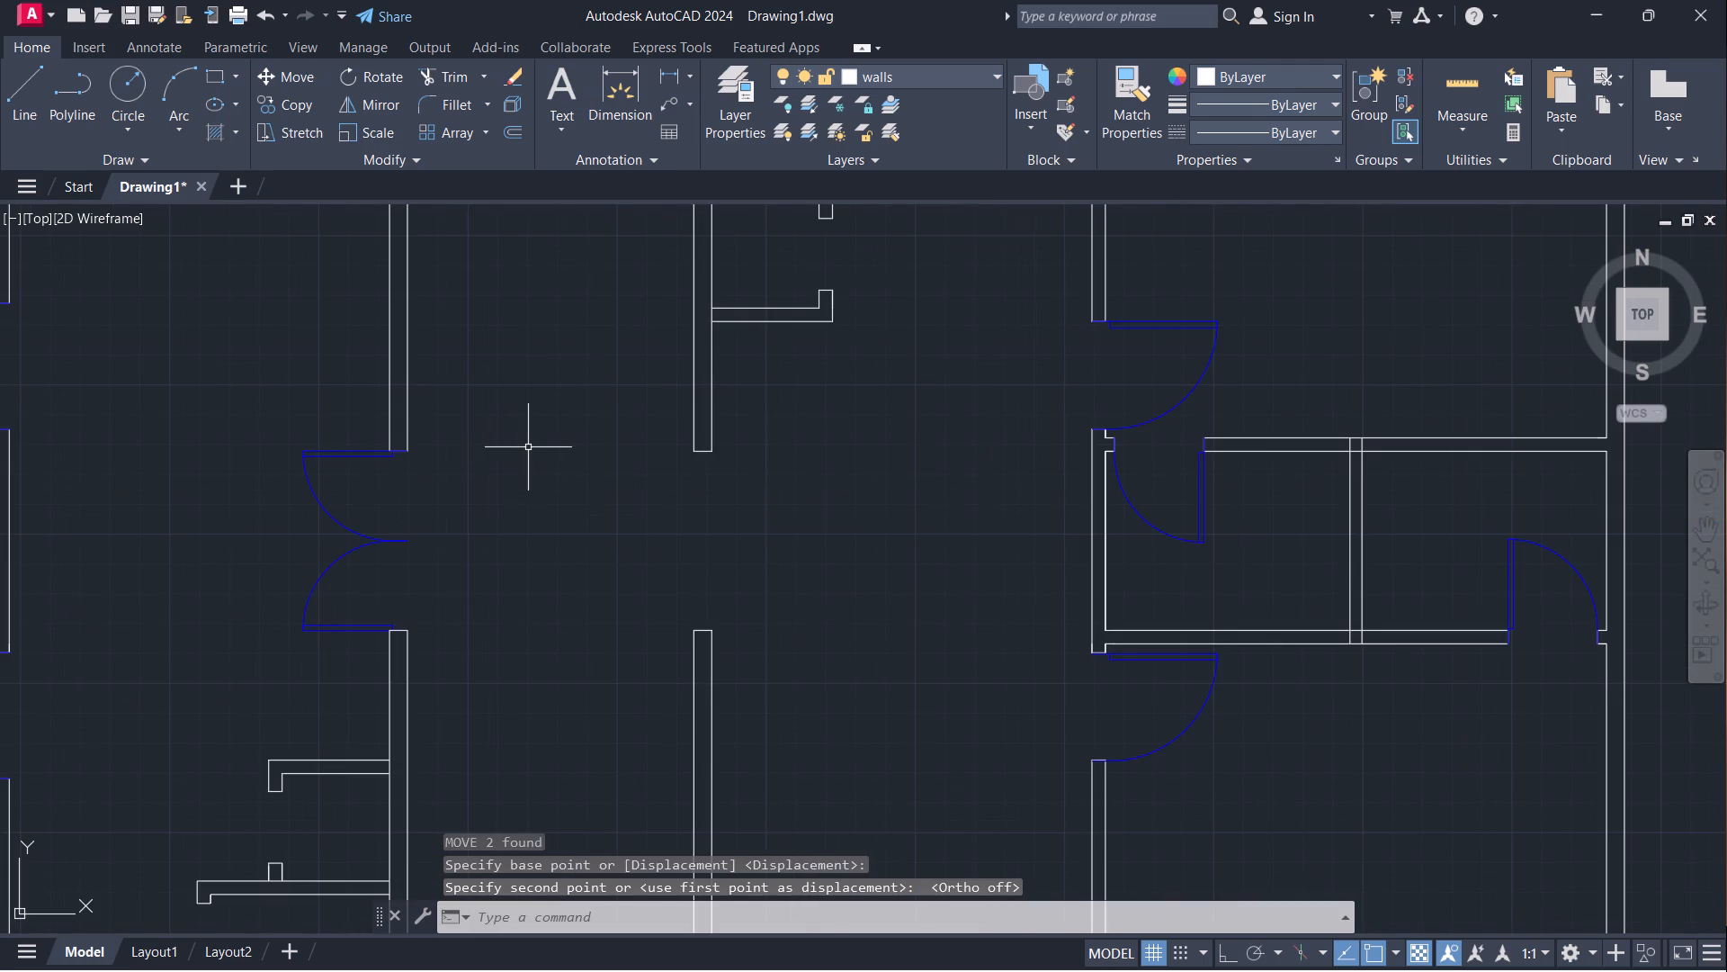
{"action": "scroll", "coordinate": [532, 446], "scroll_direction": "down", "scroll_amount": 1}
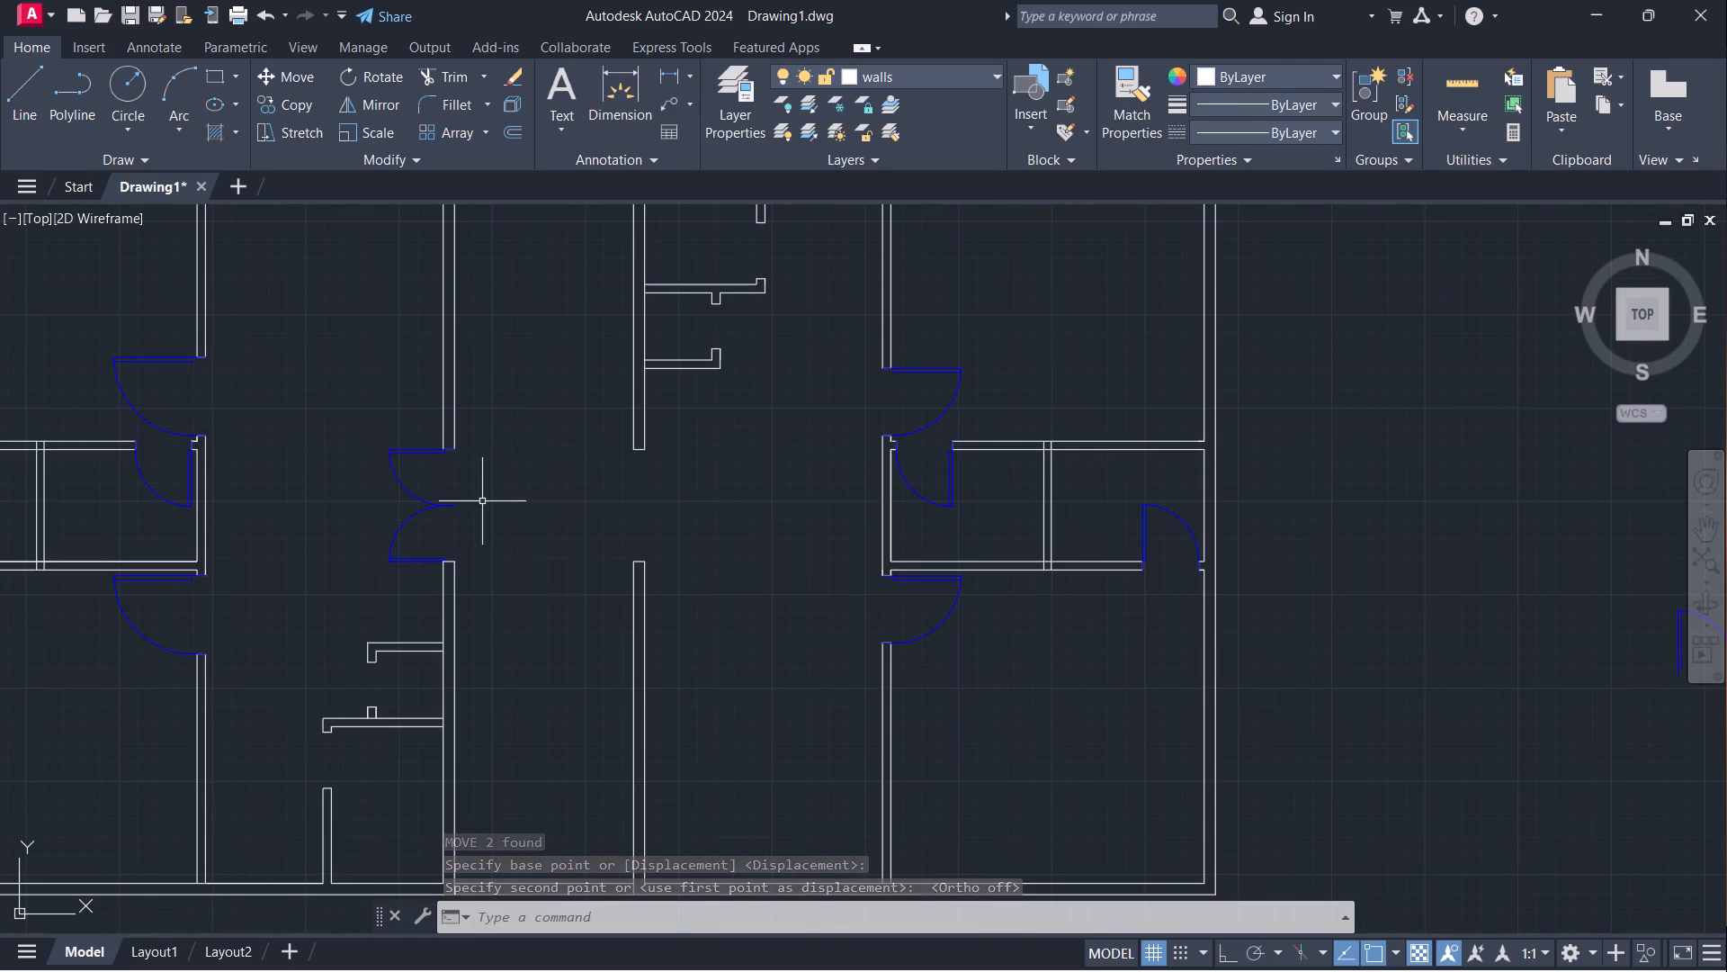
{"action": "left_click", "coordinate": [442, 508]}
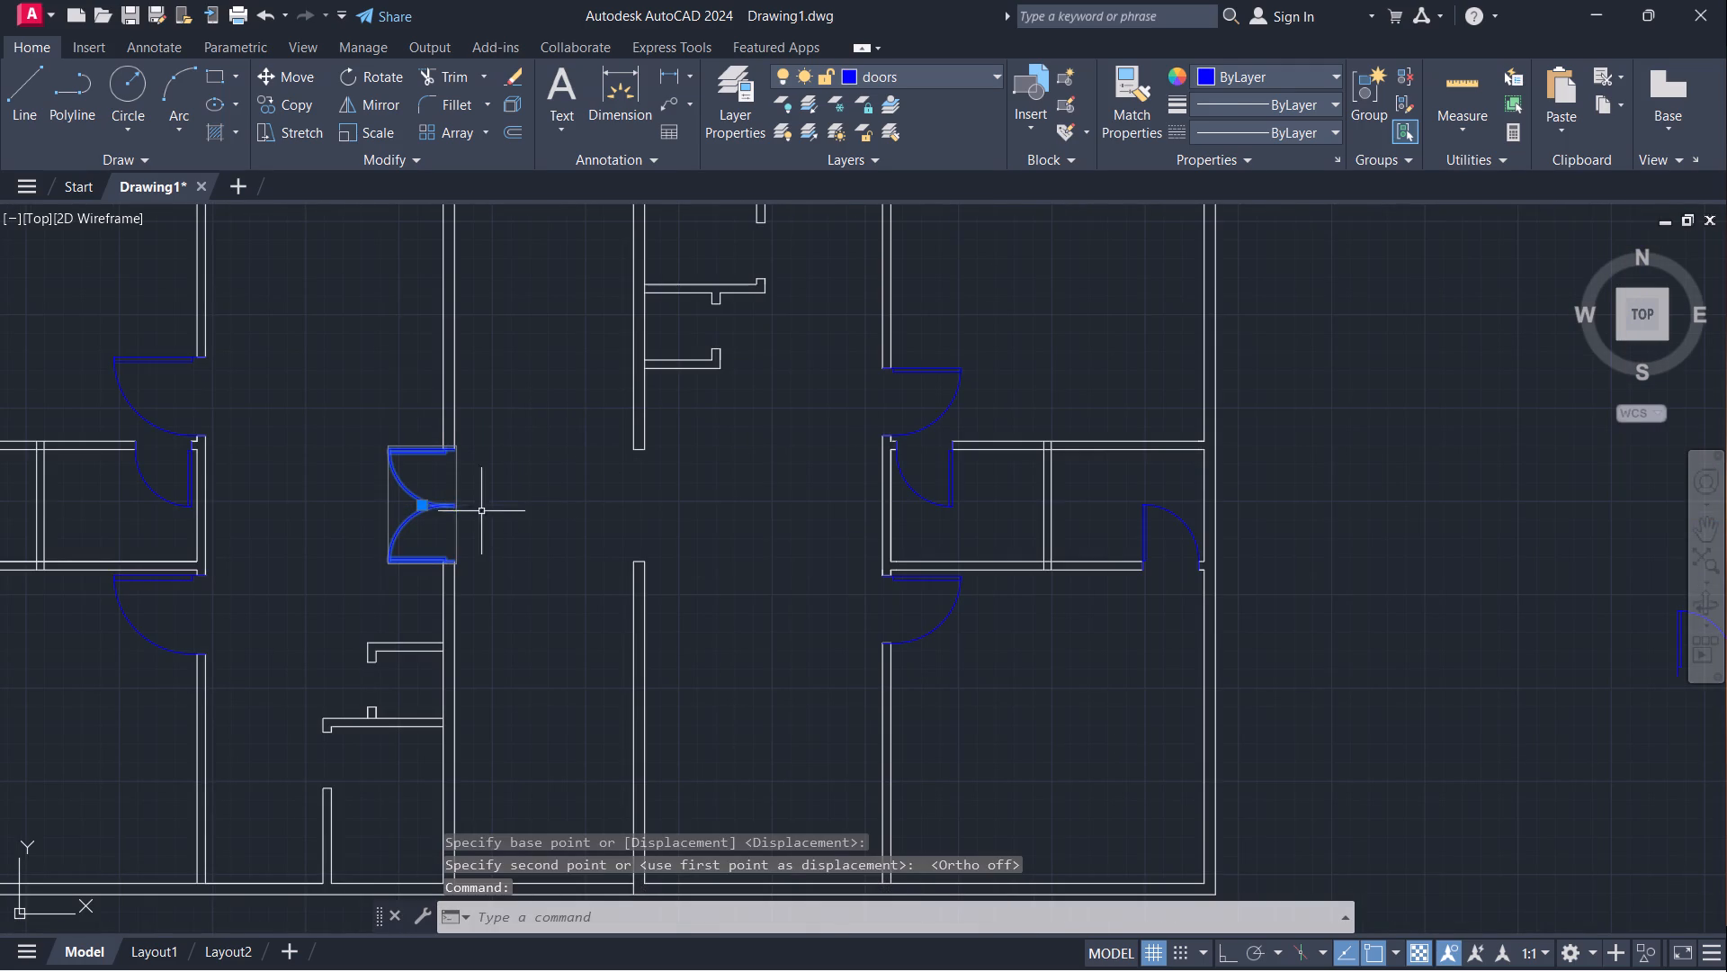
{"action": "type", "text": "co"}
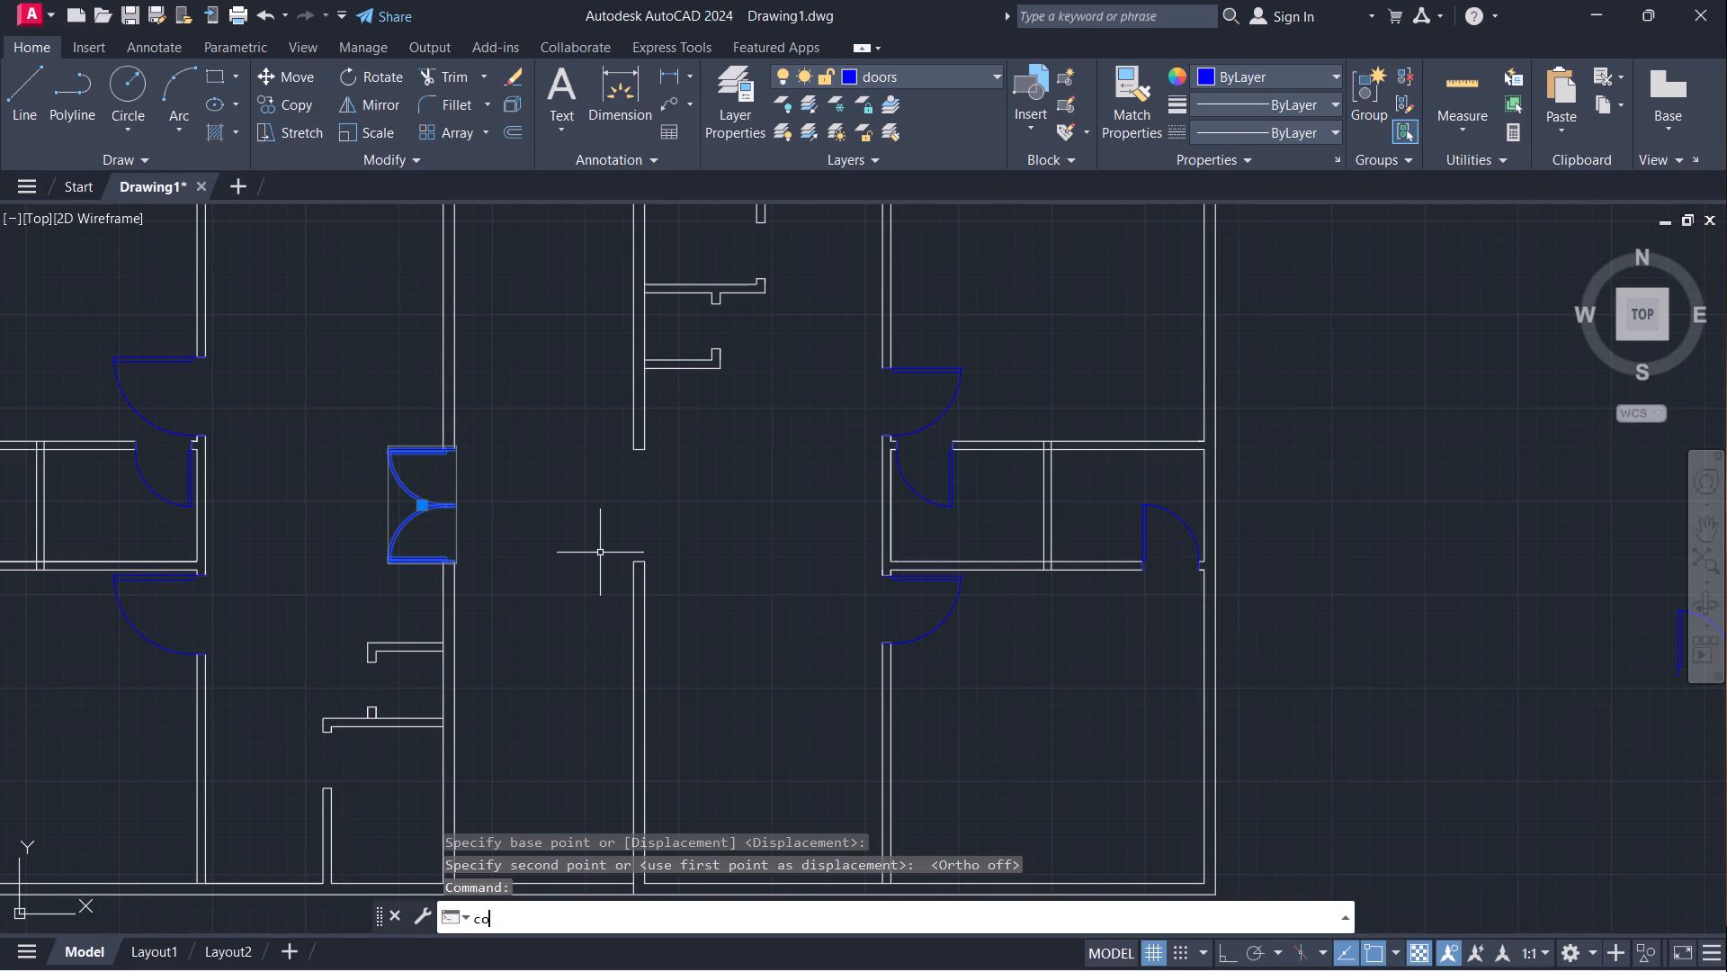
{"action": "key", "text": "Return"}
{"action": "left_click", "coordinate": [463, 452]}
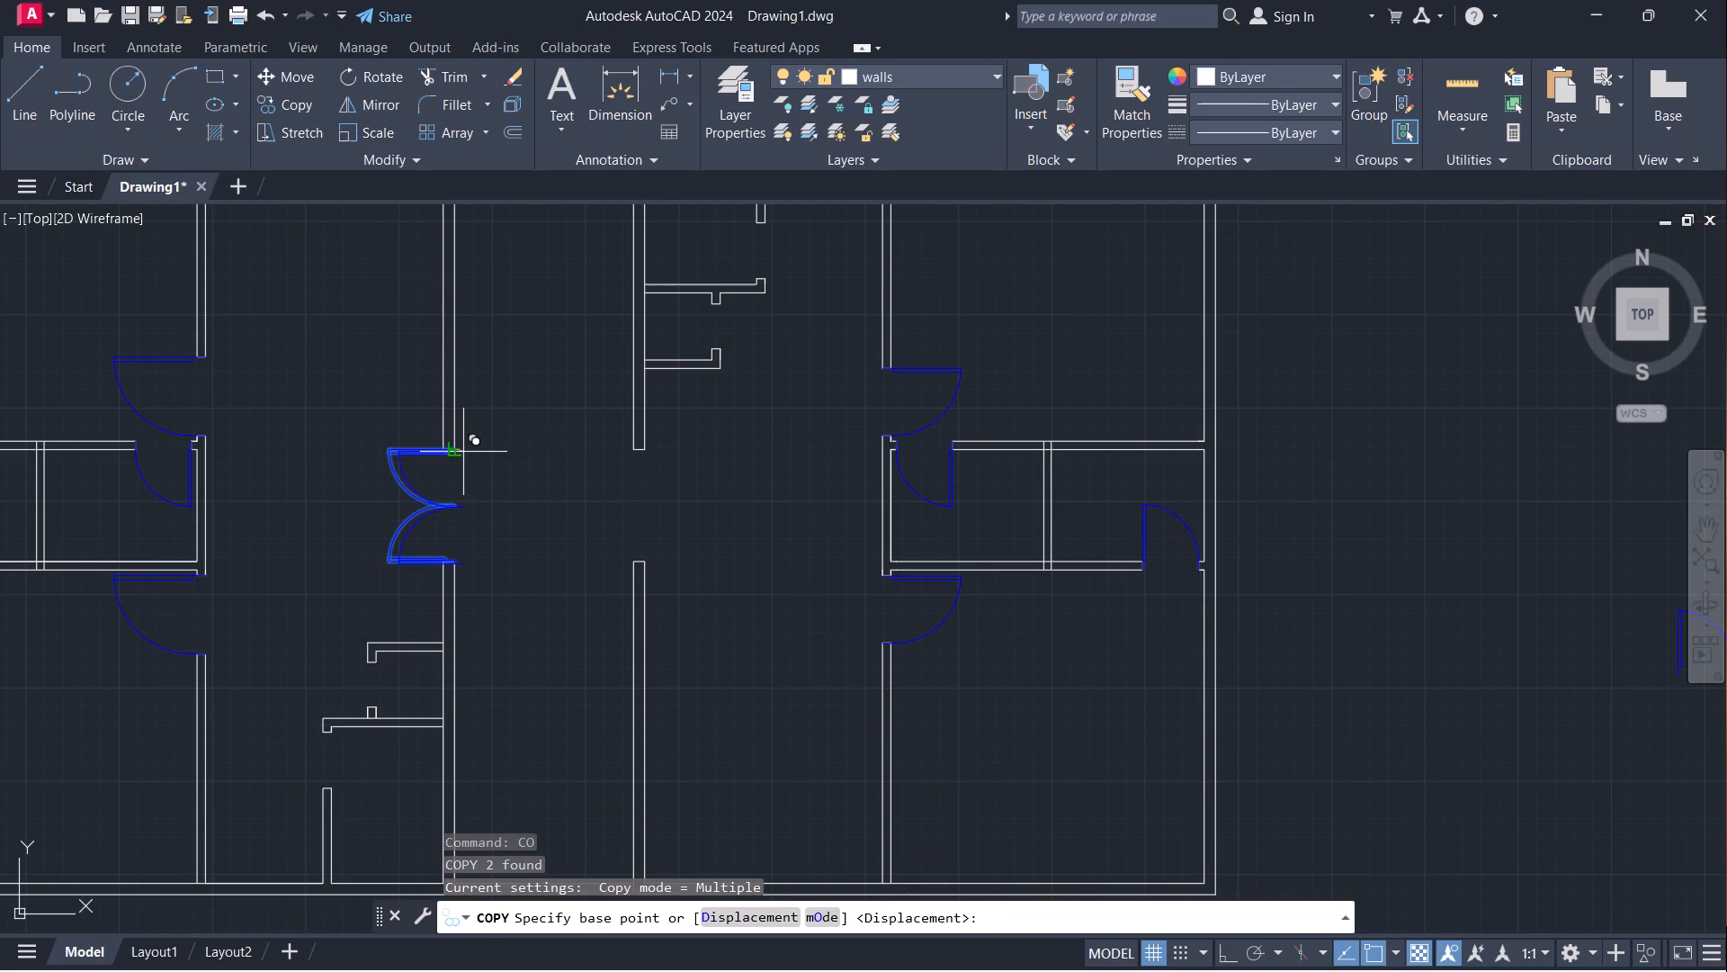
{"action": "scroll", "coordinate": [996, 568], "scroll_direction": "down", "scroll_amount": 1}
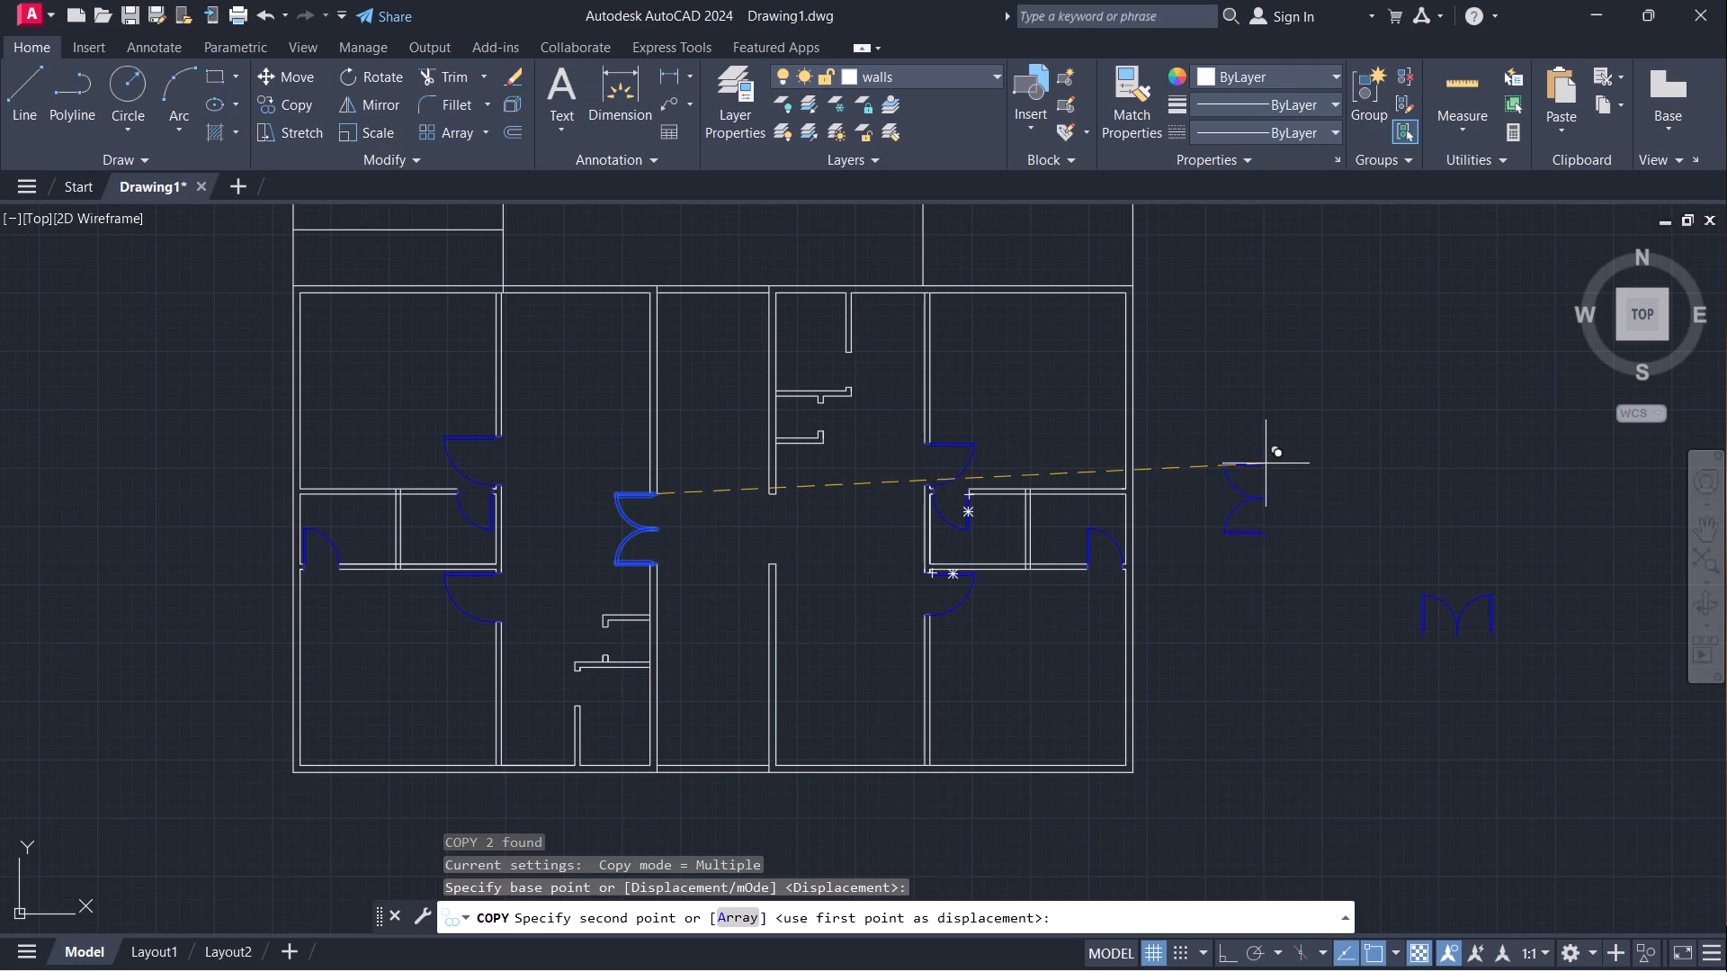
{"action": "left_click", "coordinate": [1259, 465]}
{"action": "key", "text": "Escape"}
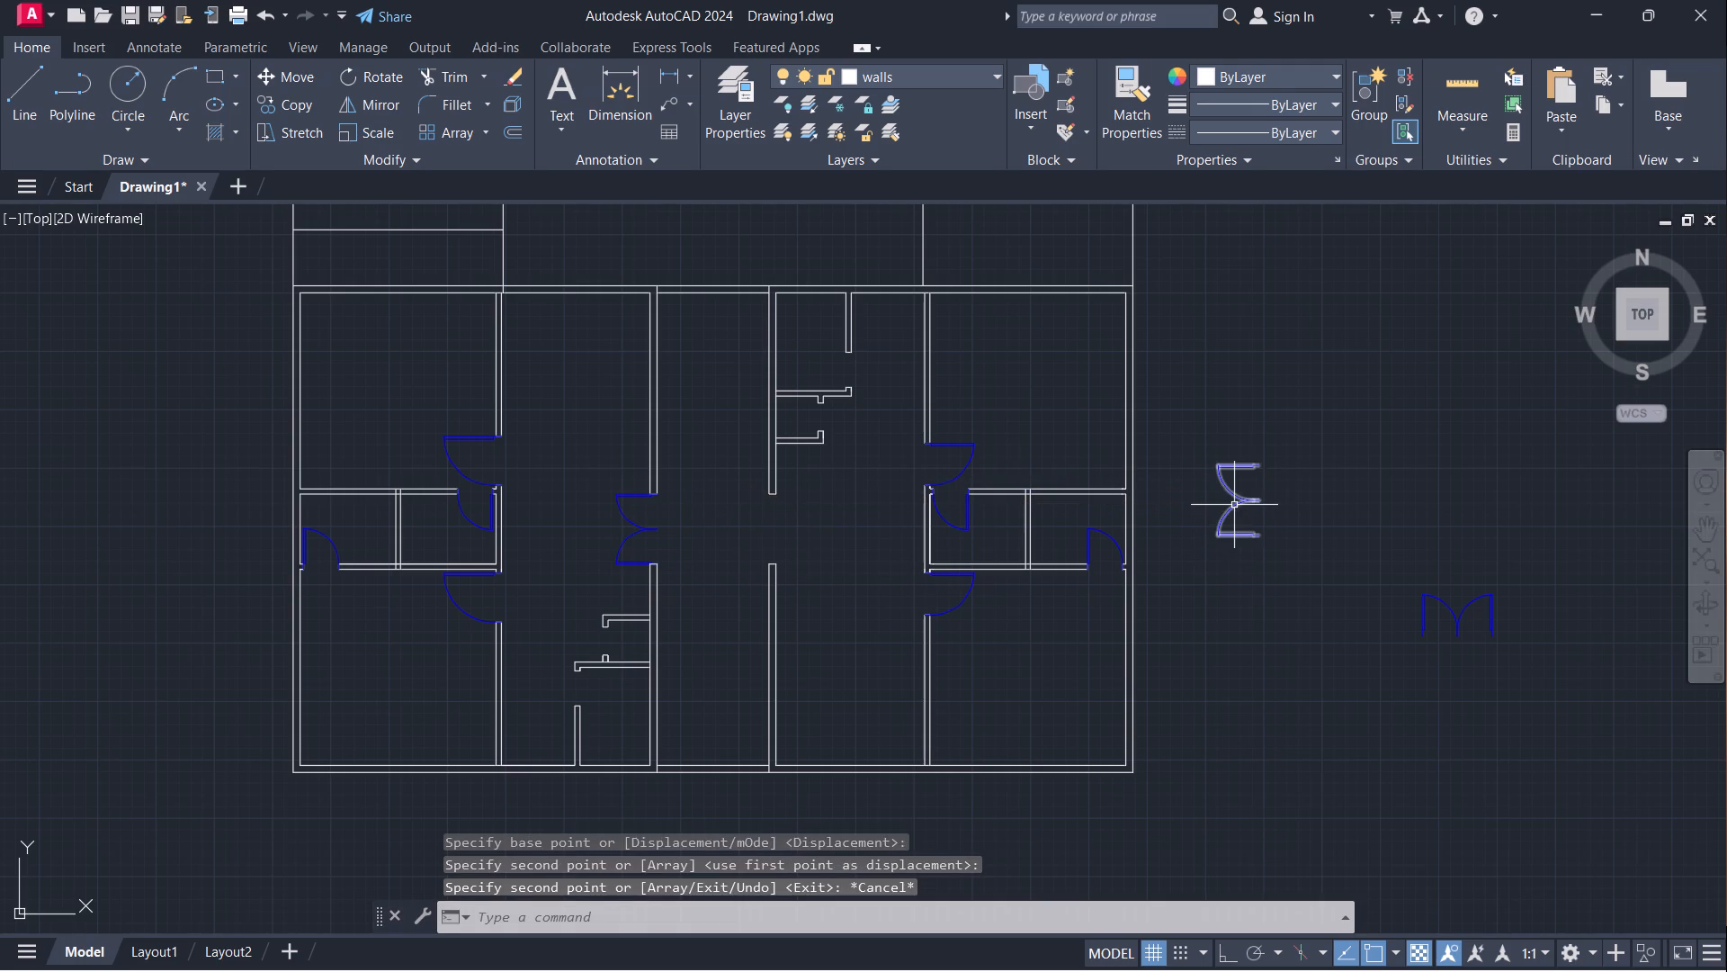
Mirror the copied double door across a vertical line just to its right, keeping the source door.
{"action": "left_click", "coordinate": [1234, 502]}
{"action": "key", "text": "m"}
{"action": "key", "text": "i"}
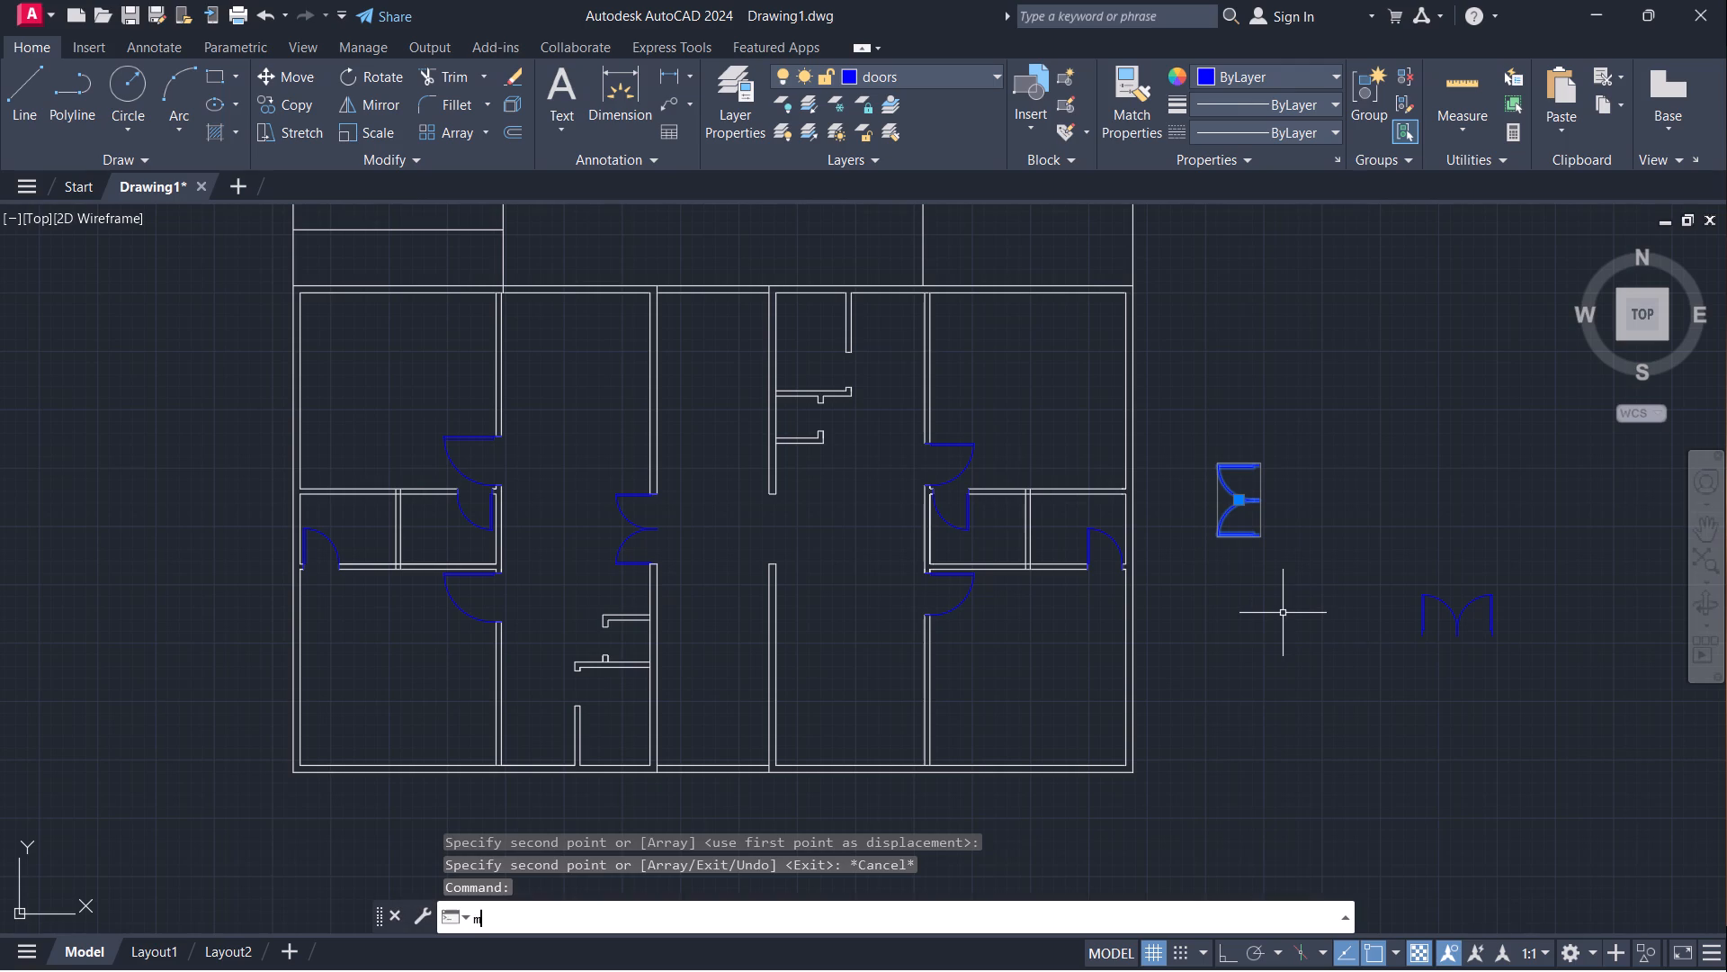
{"action": "key", "text": "Return"}
{"action": "left_click_drag", "start_coordinate": [1296, 585], "coordinate": [1296, 576]}
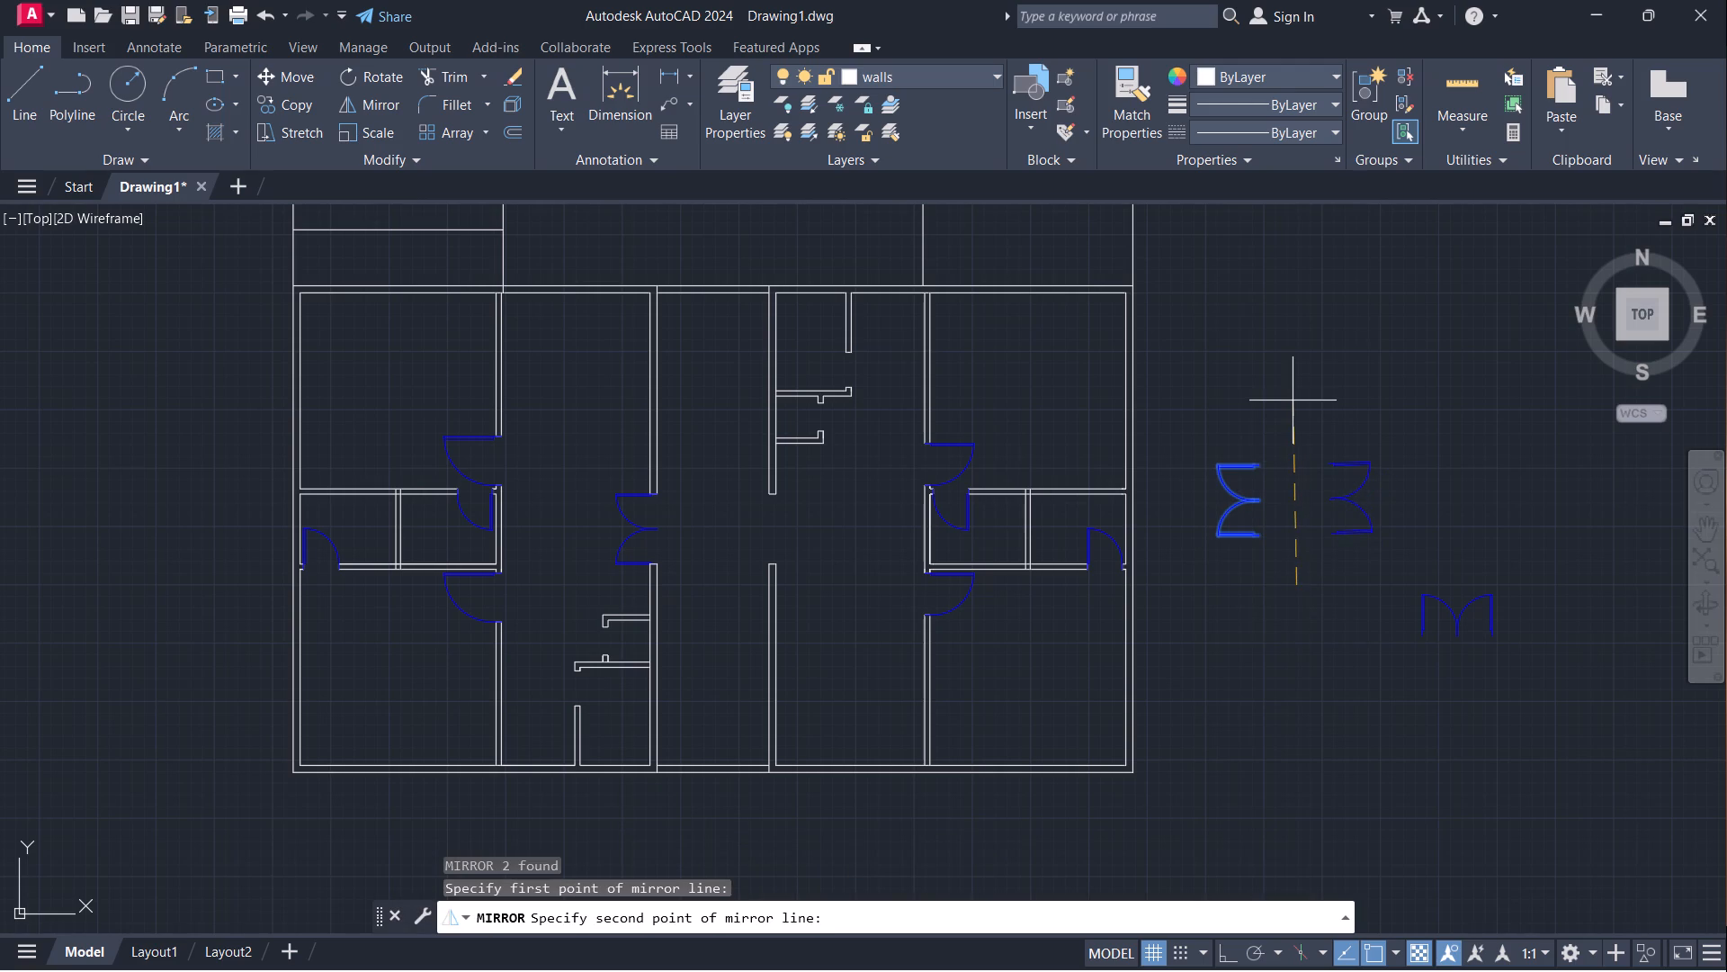
{"action": "key", "text": "F8"}
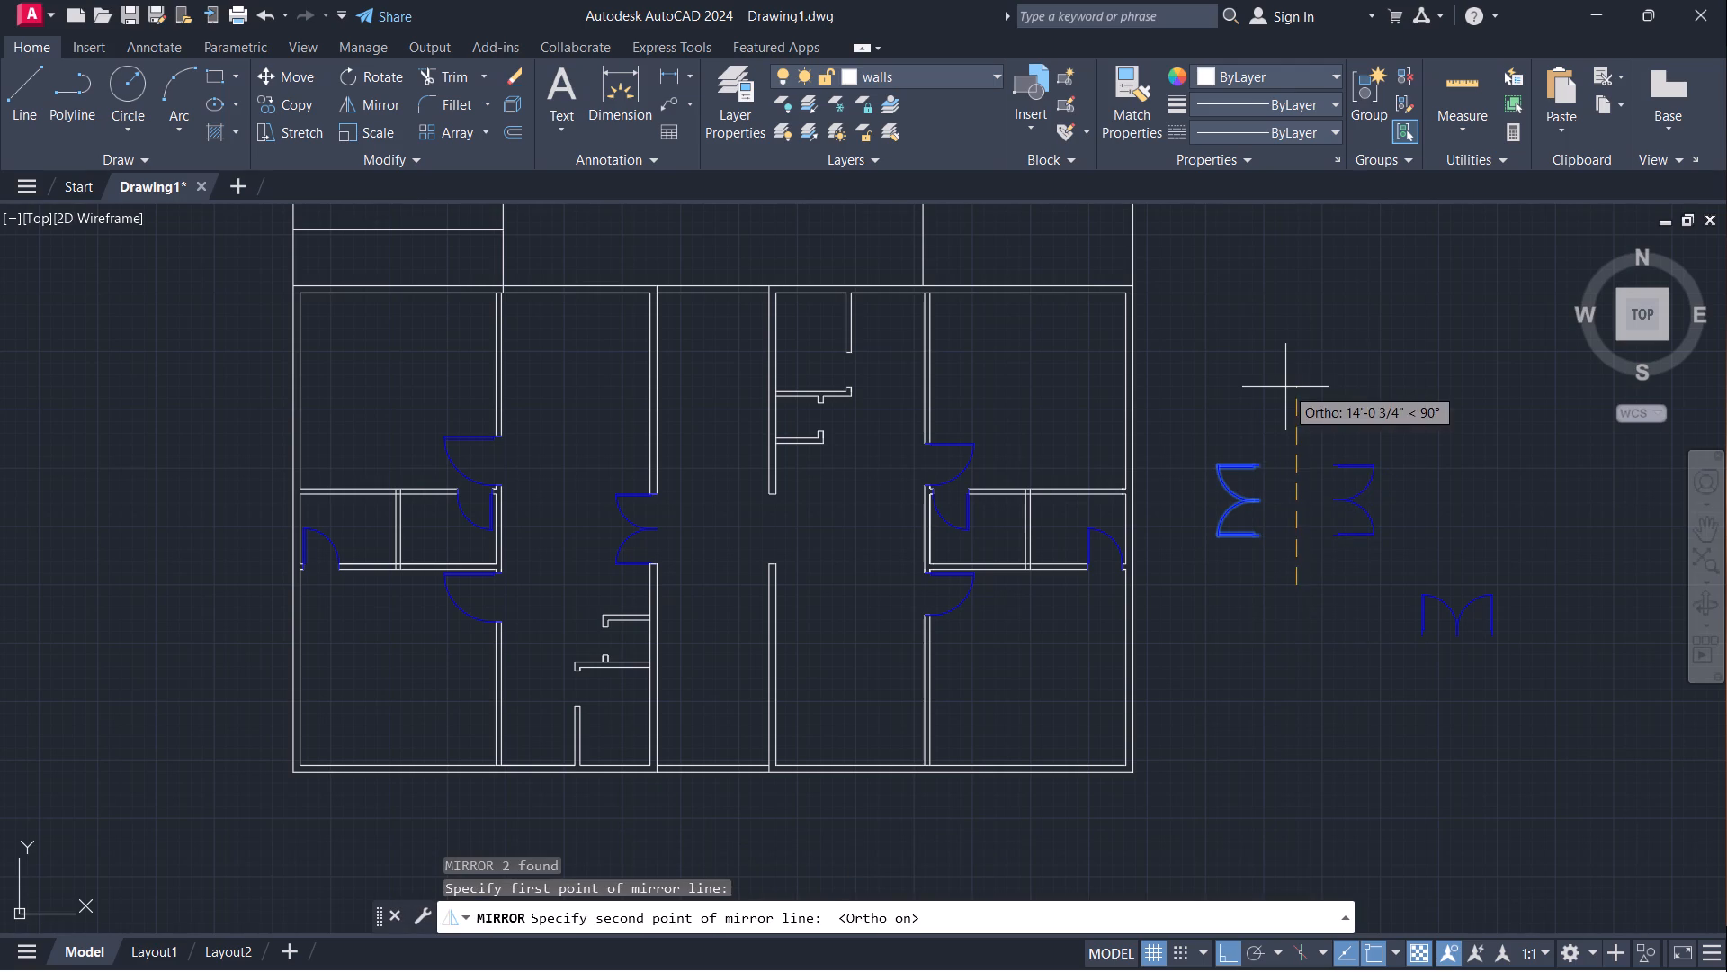
{"action": "left_click", "coordinate": [1285, 387]}
{"action": "key", "text": "Return"}
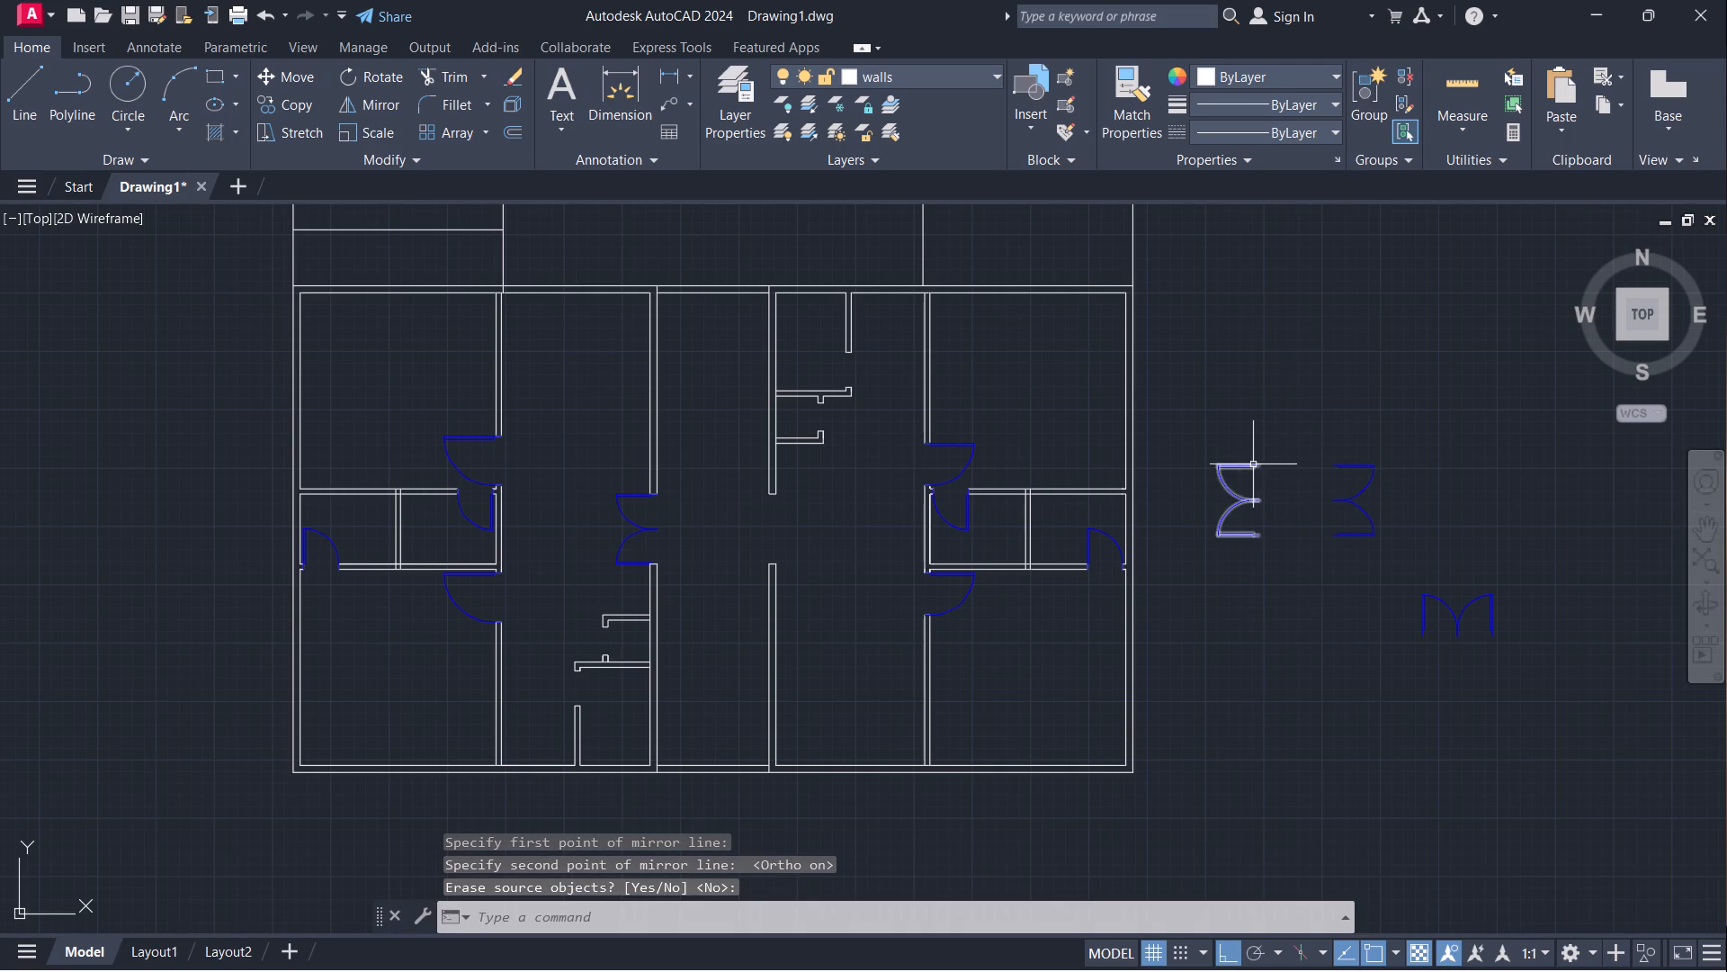
Erase the unmirrored double door copy outside the plan, leaving the mirrored one.
{"action": "left_click", "coordinate": [1245, 468]}
{"action": "key", "text": "e"}
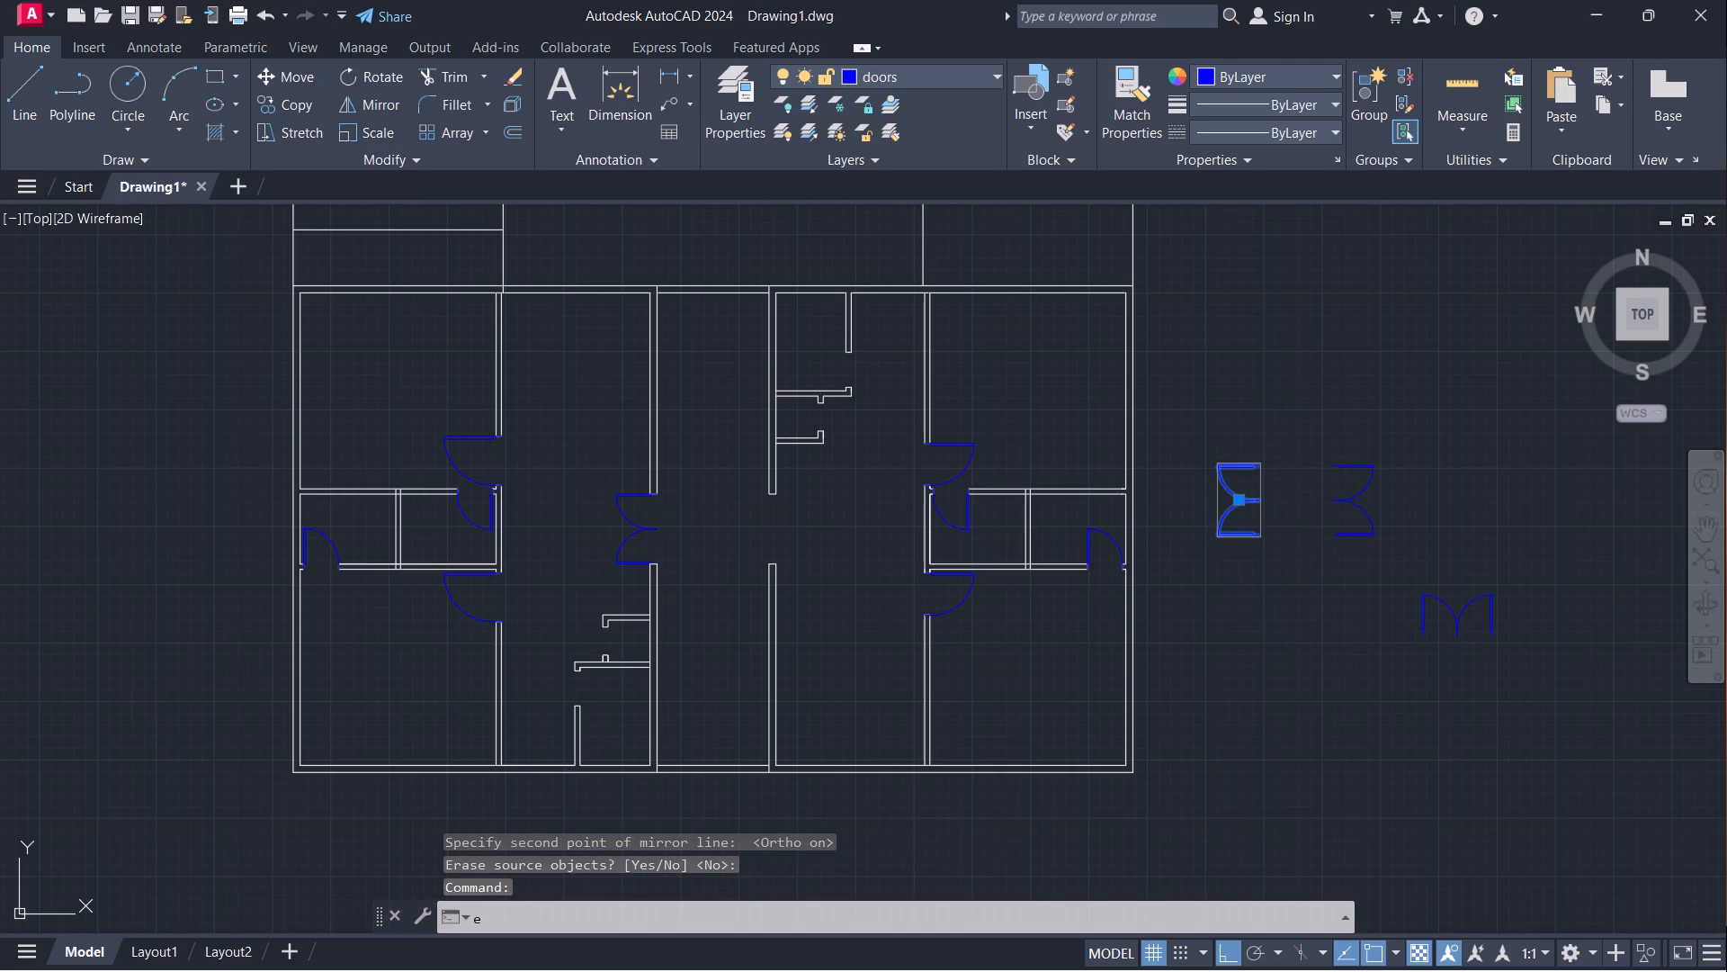
{"action": "key", "text": "Return"}
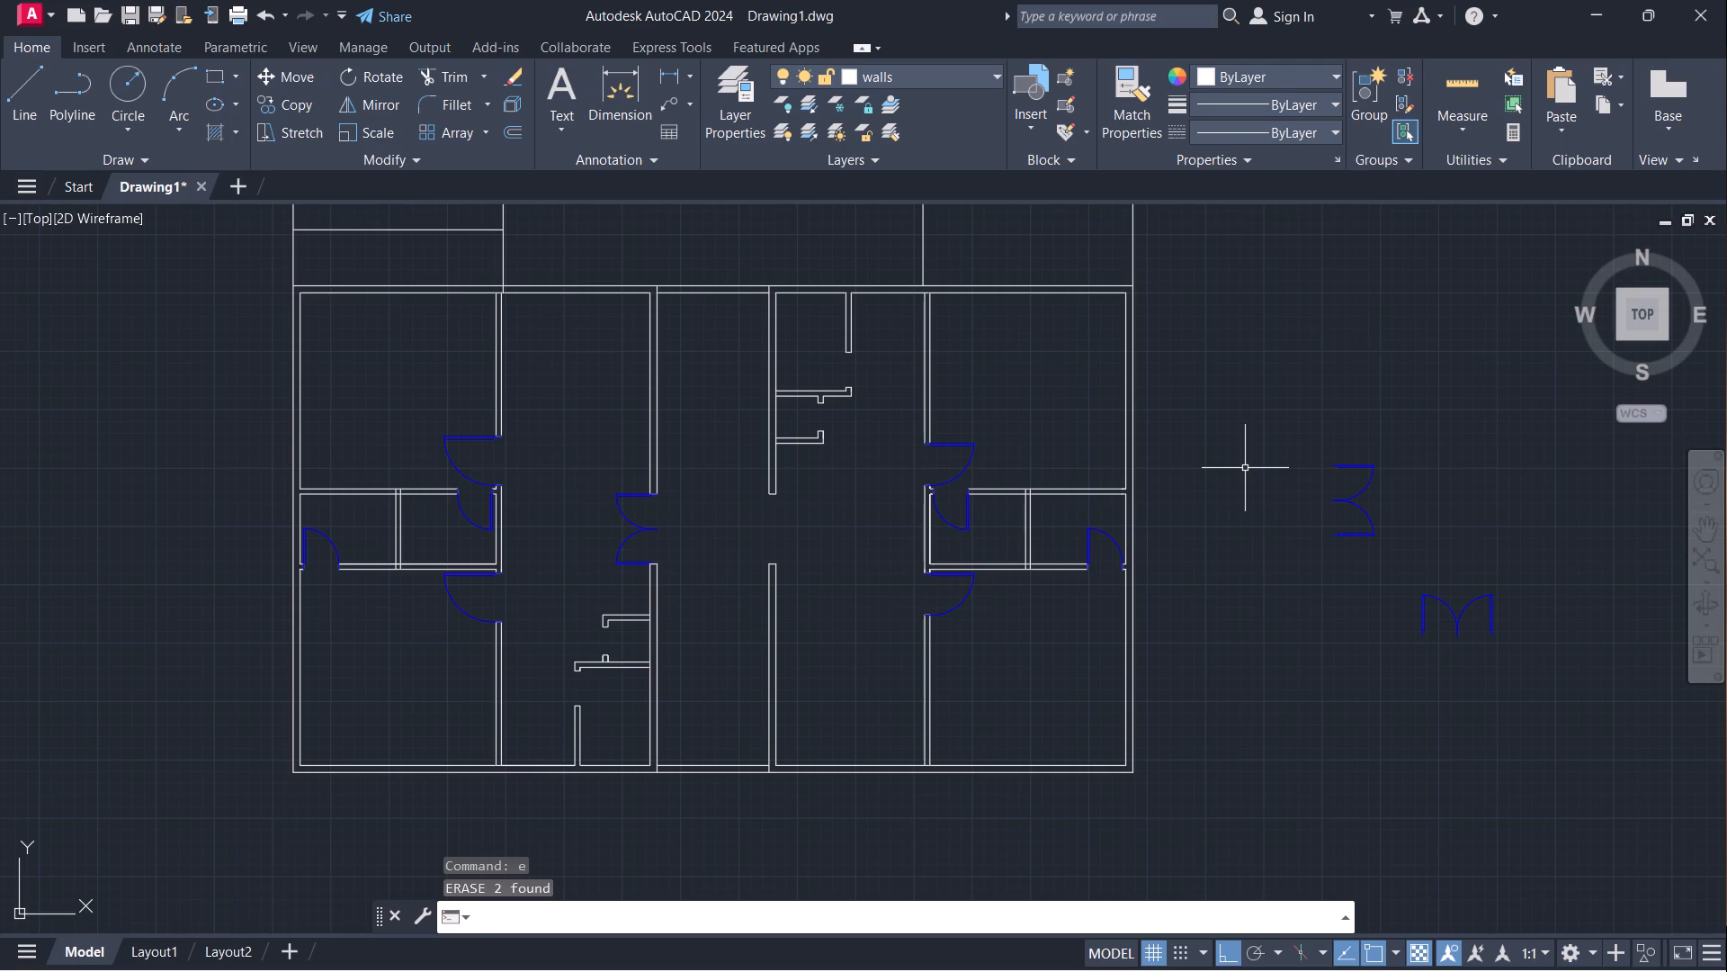
Move the mirrored double door by its lower frame end to the corridor-side corner below the opening in the corridor's right wall.
{"action": "left_click", "coordinate": [1342, 530]}
{"action": "key", "text": "m"}
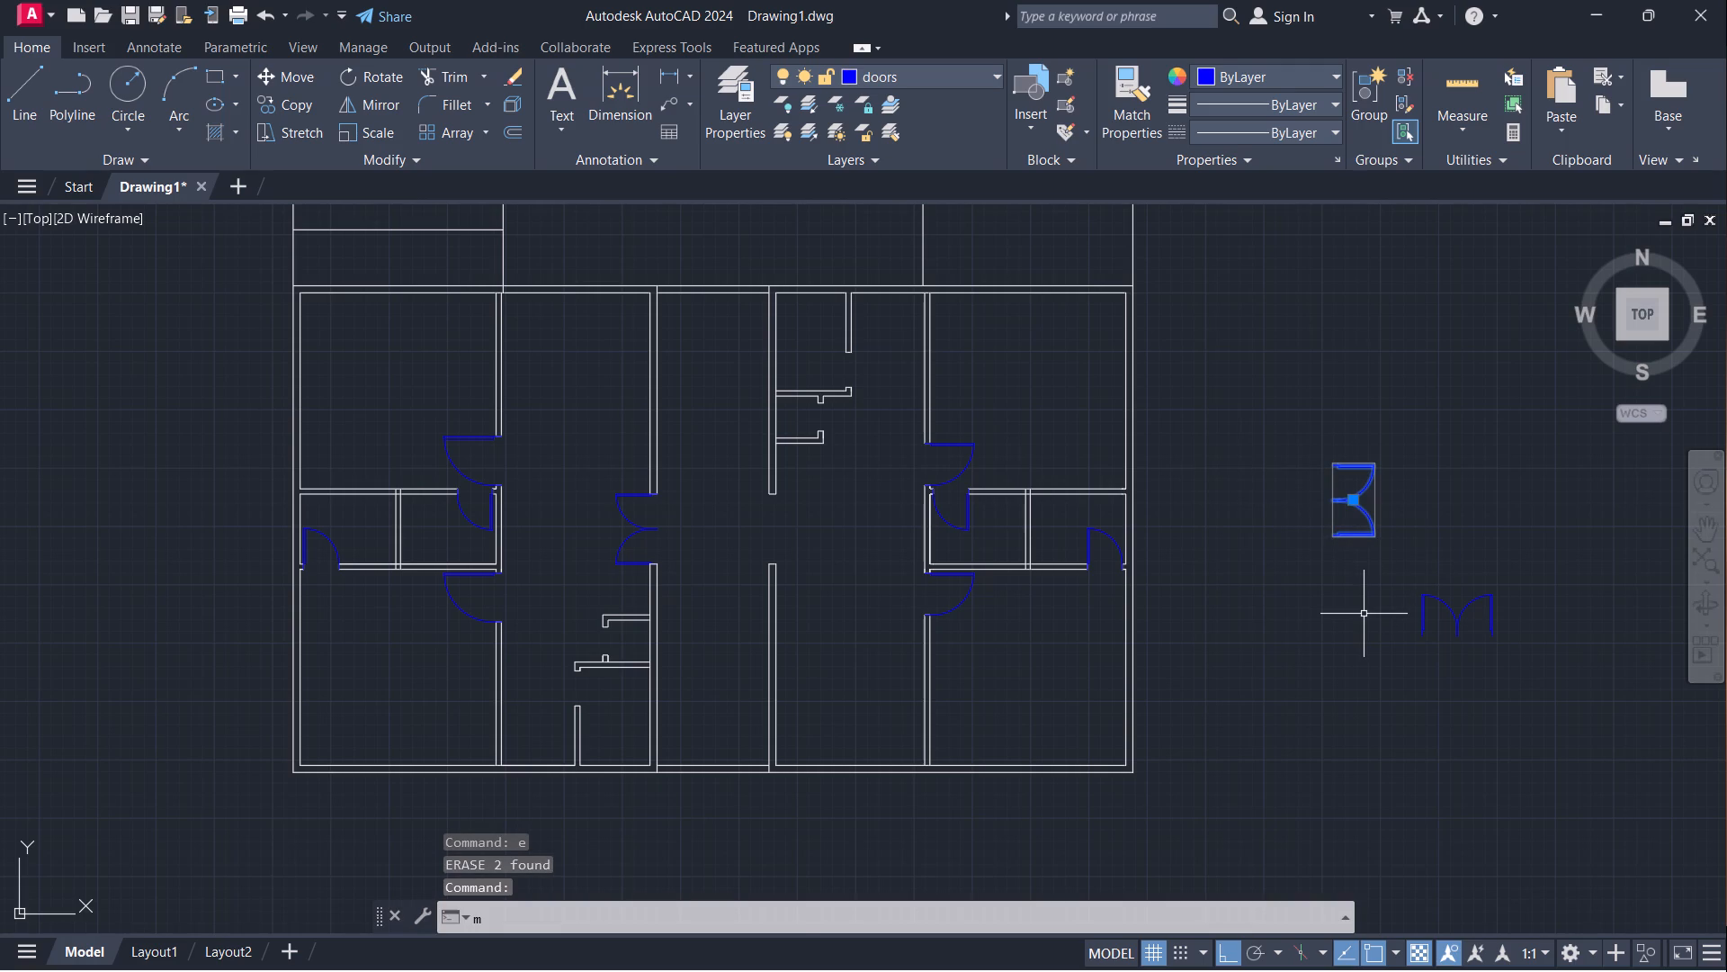
{"action": "key", "text": "Return"}
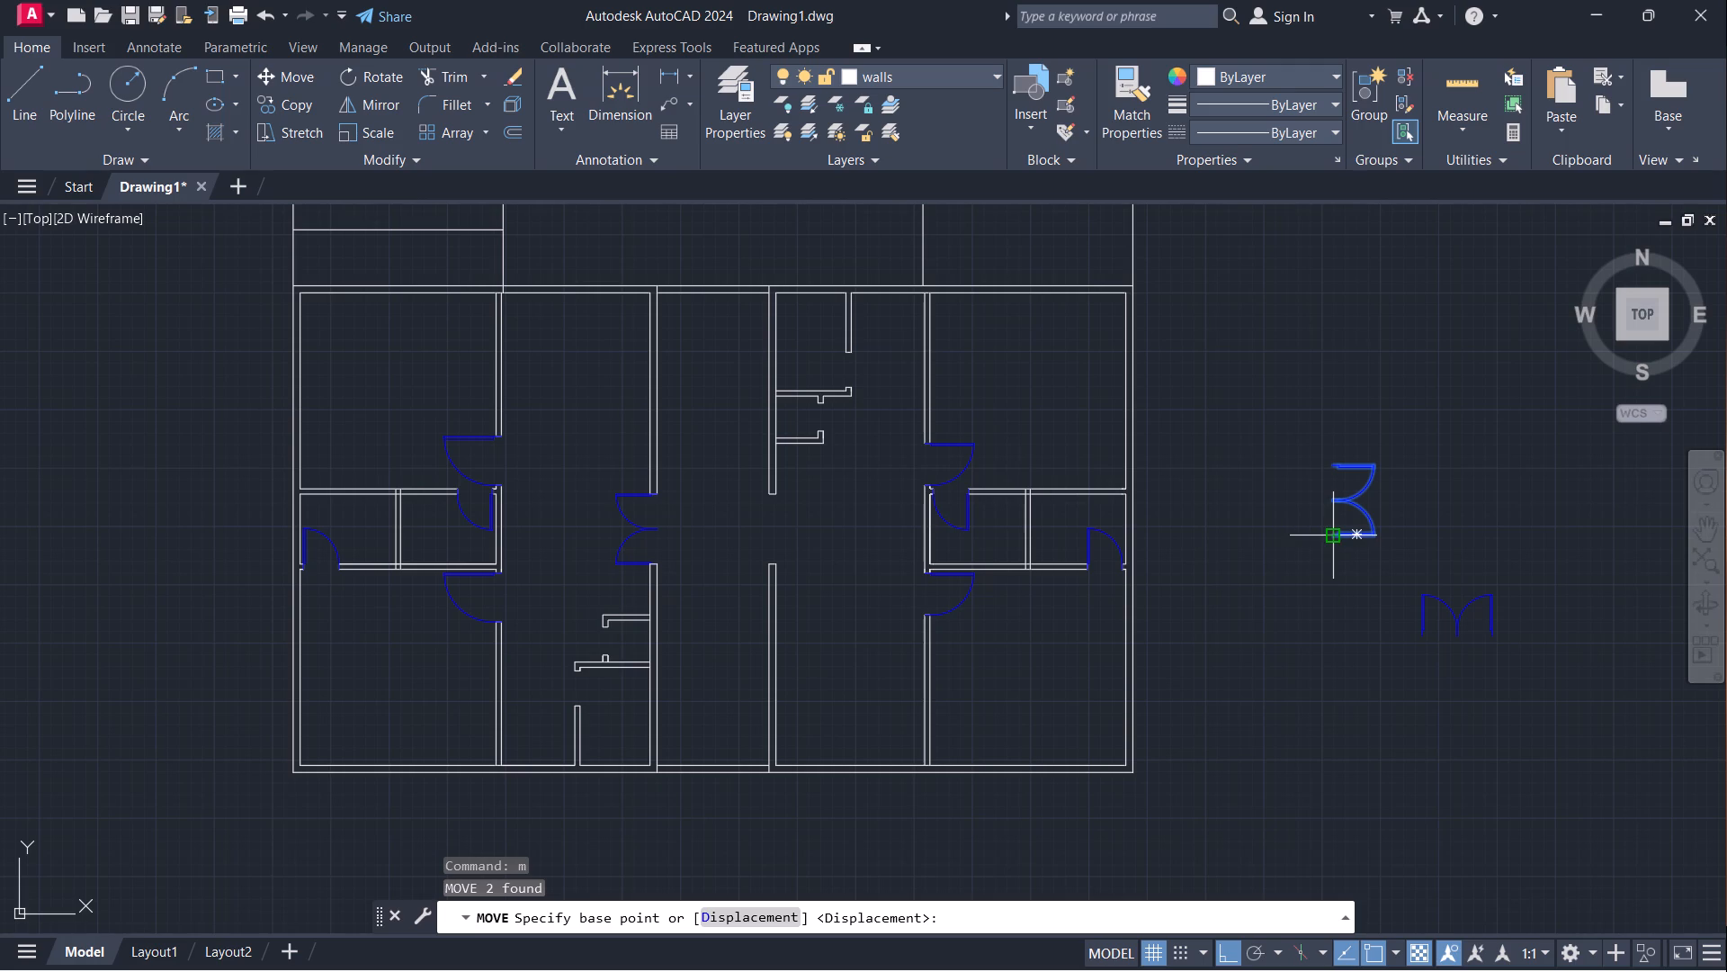
{"action": "left_click", "coordinate": [1328, 529]}
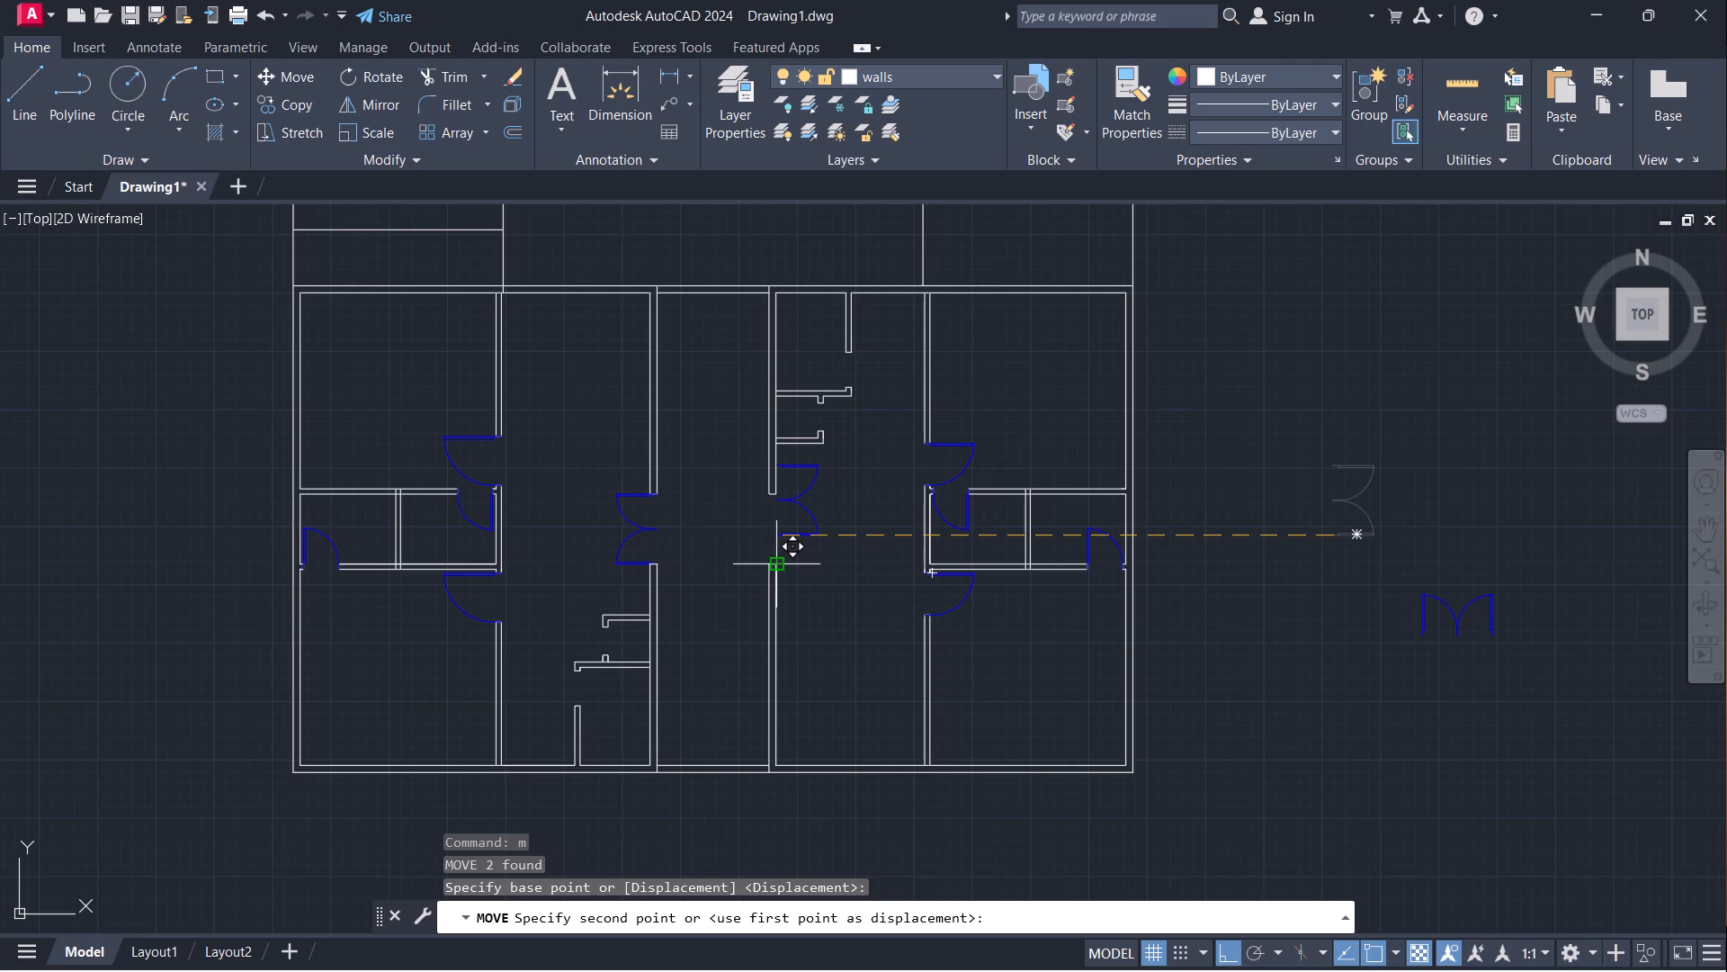
{"action": "key", "text": "F8"}
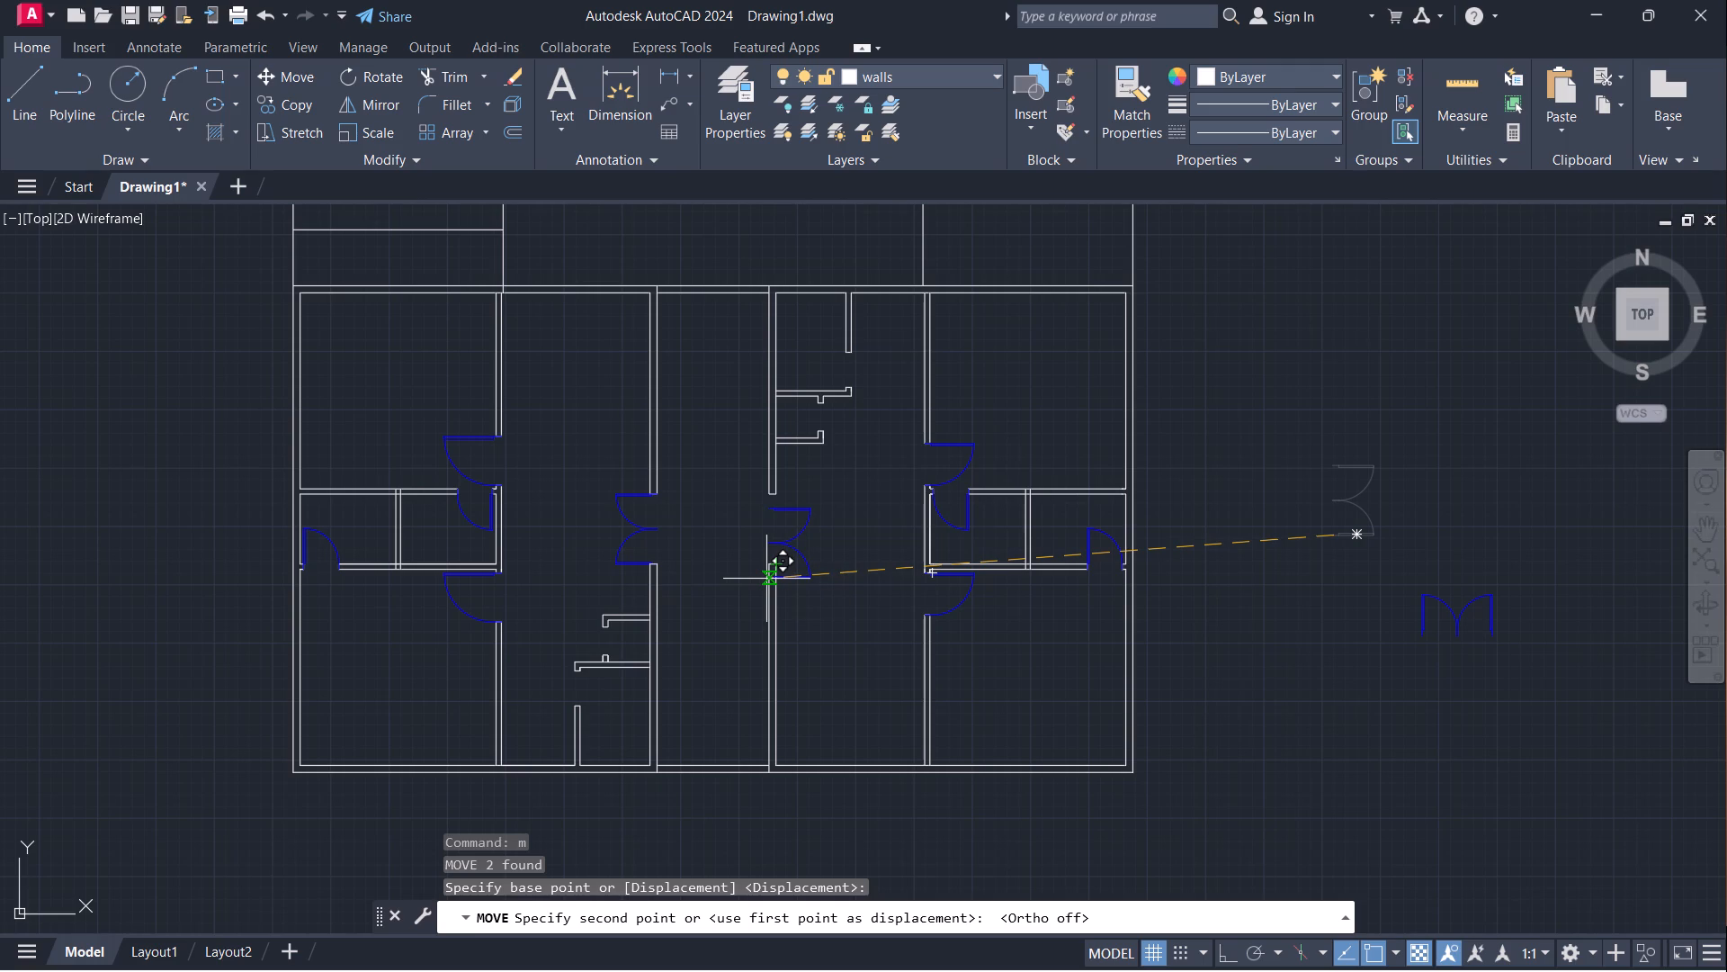
{"action": "scroll", "coordinate": [765, 548], "scroll_direction": "up", "scroll_amount": 3}
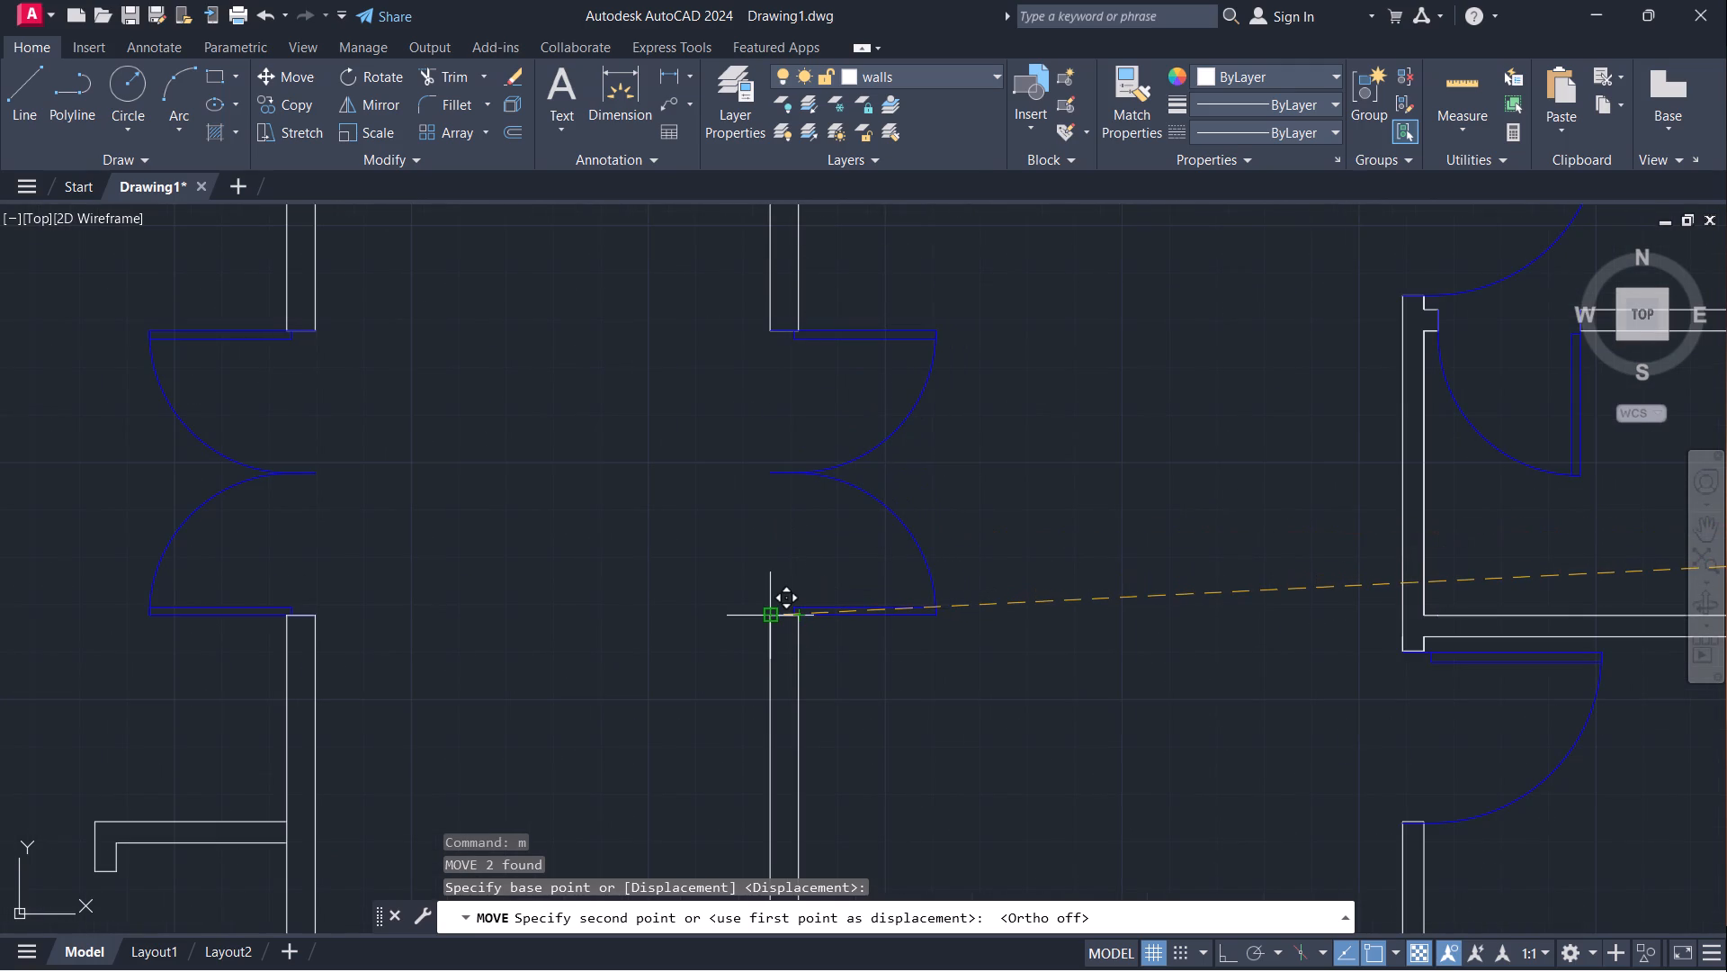
{"action": "left_click", "coordinate": [768, 619]}
Examine the overall plan and the small partitioned spaces beside the corridor's left wall.
{"action": "scroll", "coordinate": [997, 637], "scroll_direction": "down", "scroll_amount": 1}
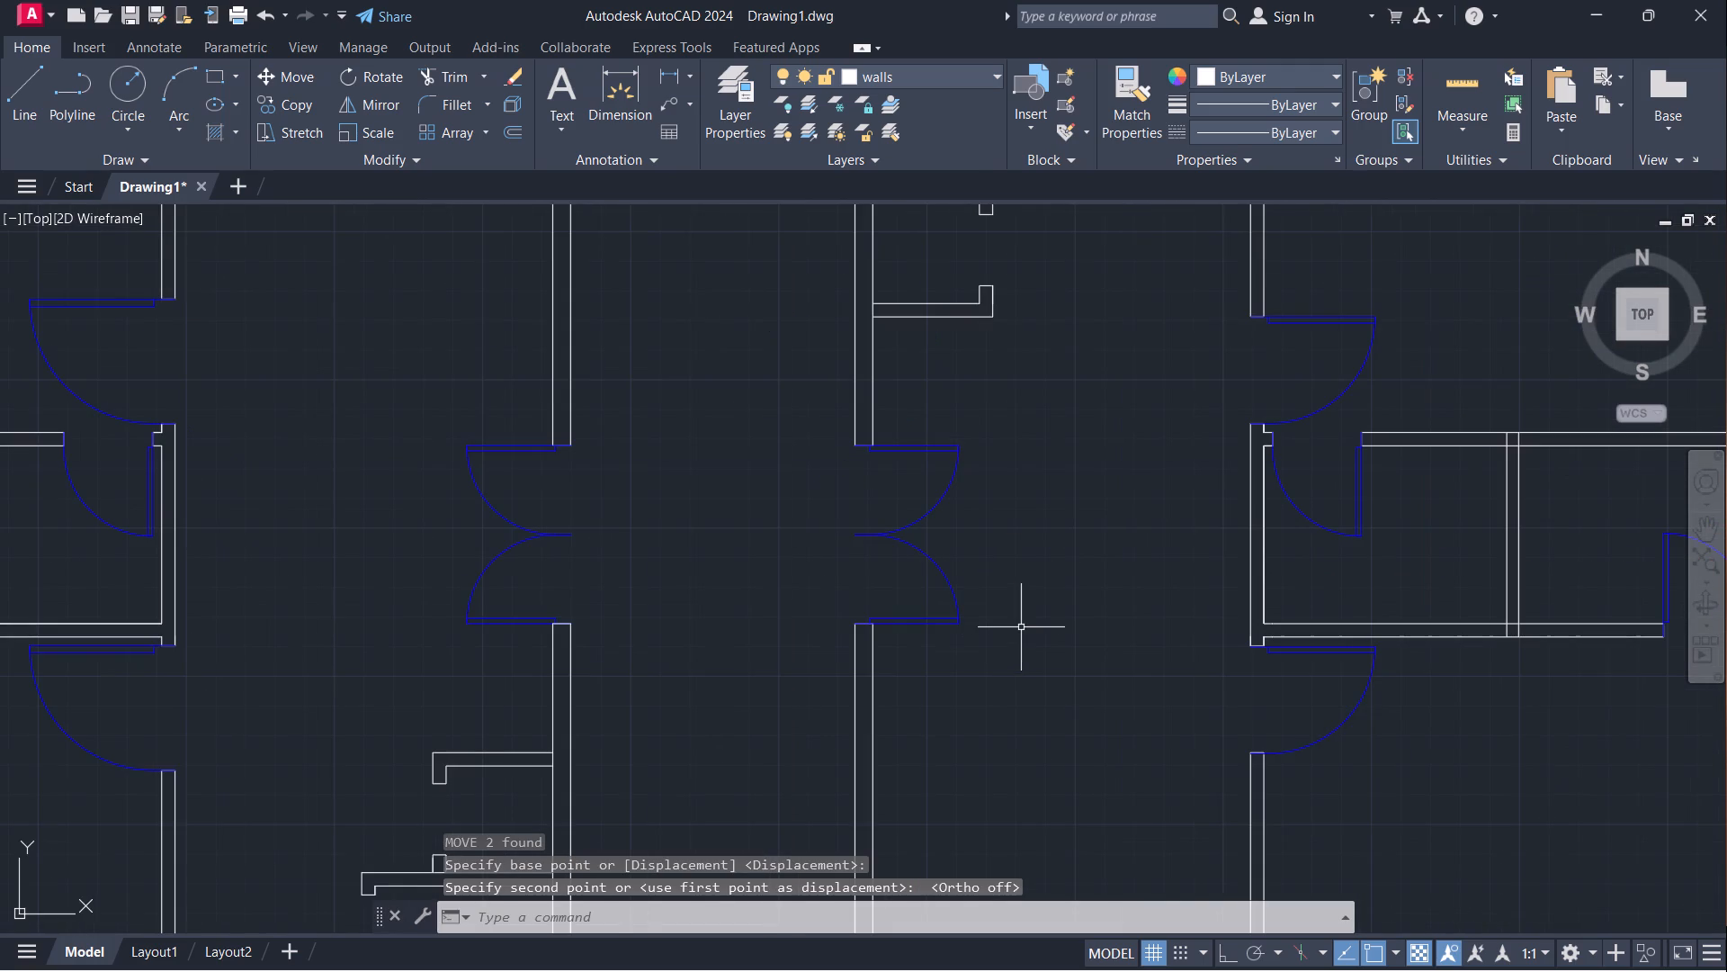
{"action": "scroll", "coordinate": [1021, 627], "scroll_direction": "down", "scroll_amount": 2}
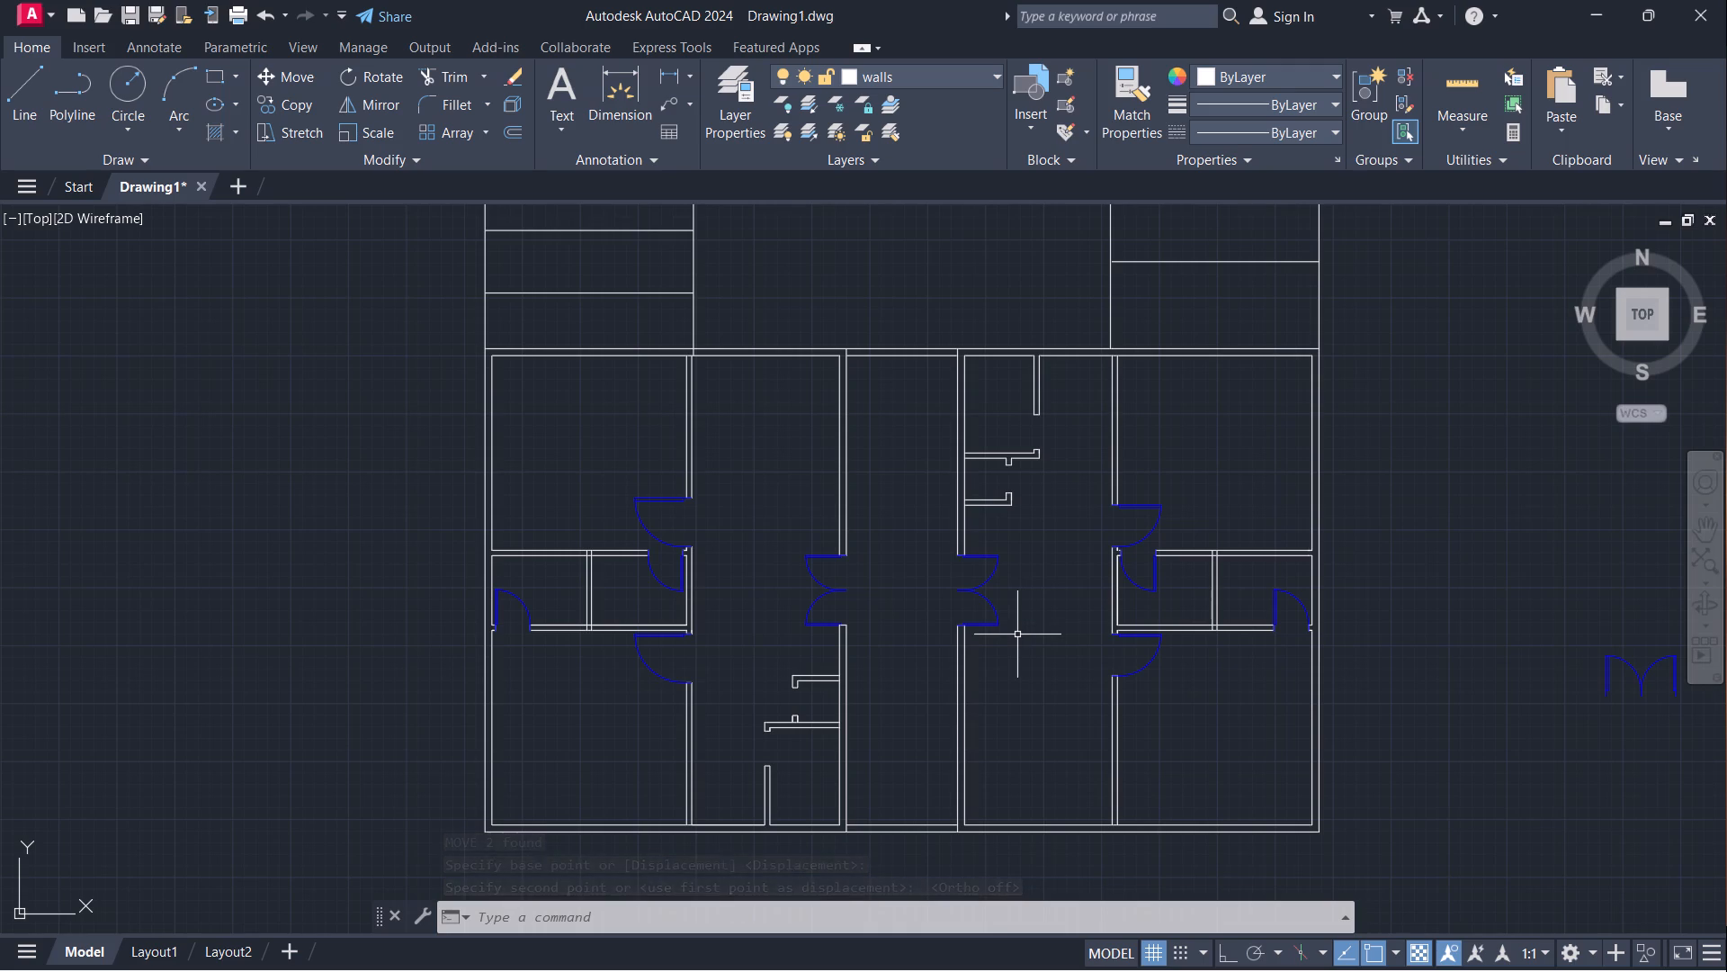
{"action": "scroll", "coordinate": [1013, 639], "scroll_direction": "down", "scroll_amount": 2}
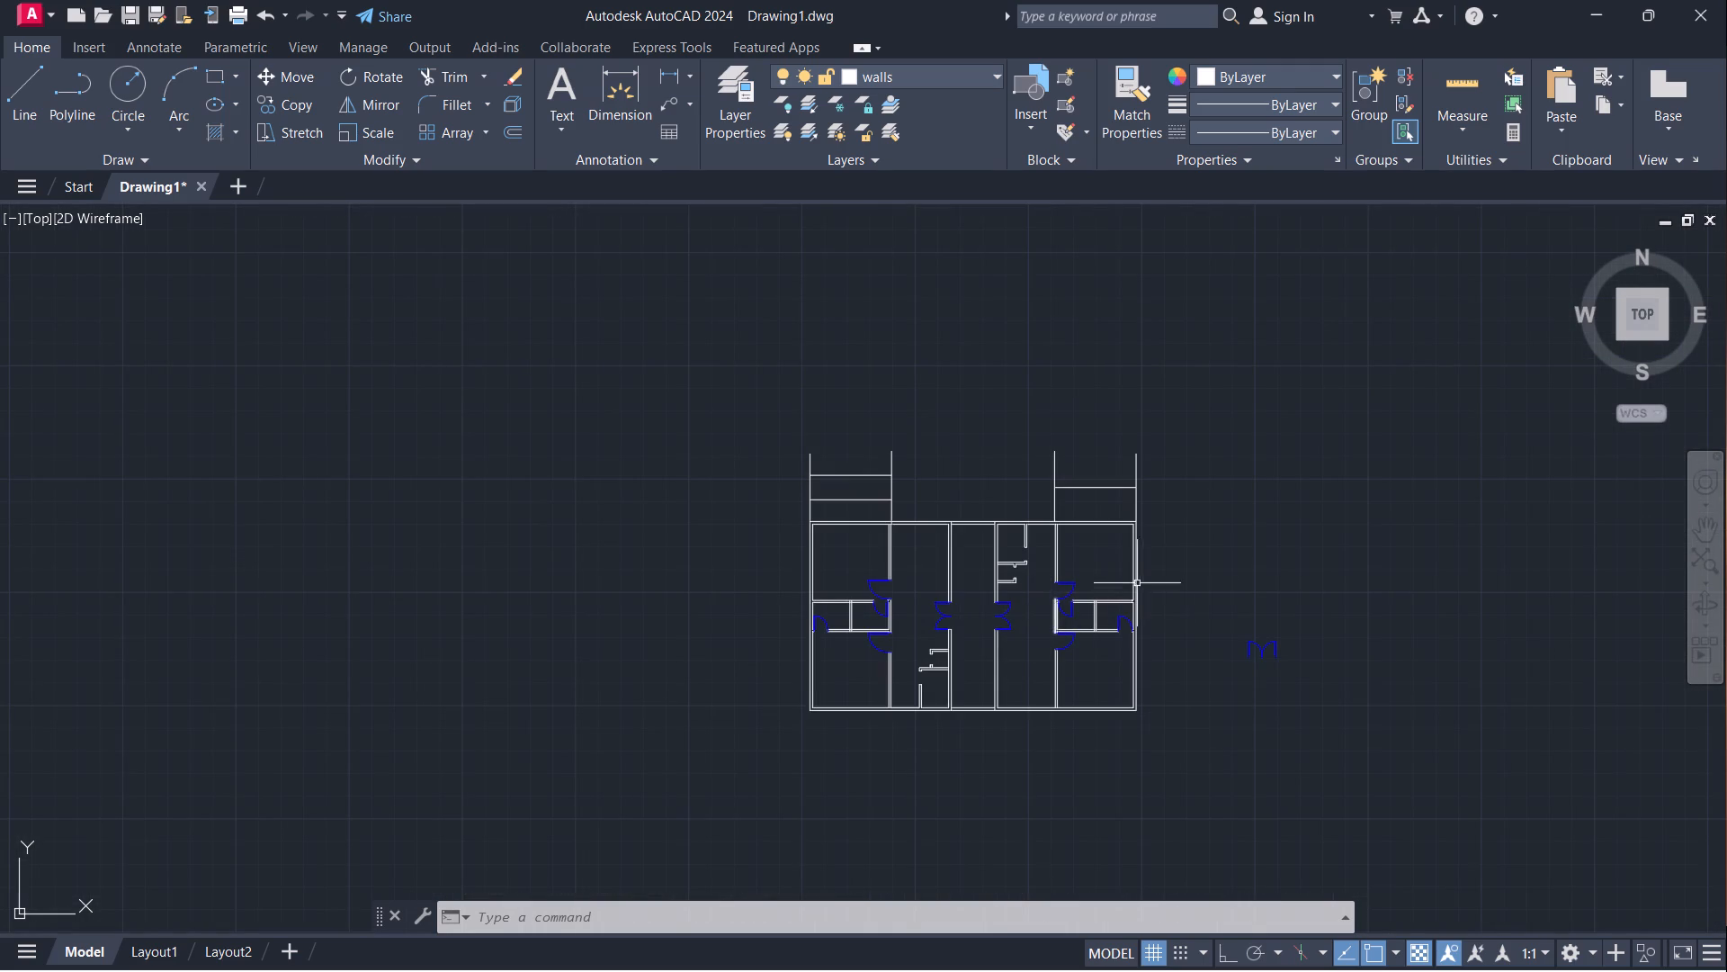
{"action": "middle_click_drag", "start_coordinate": [1240, 733], "coordinate": [1198, 695]}
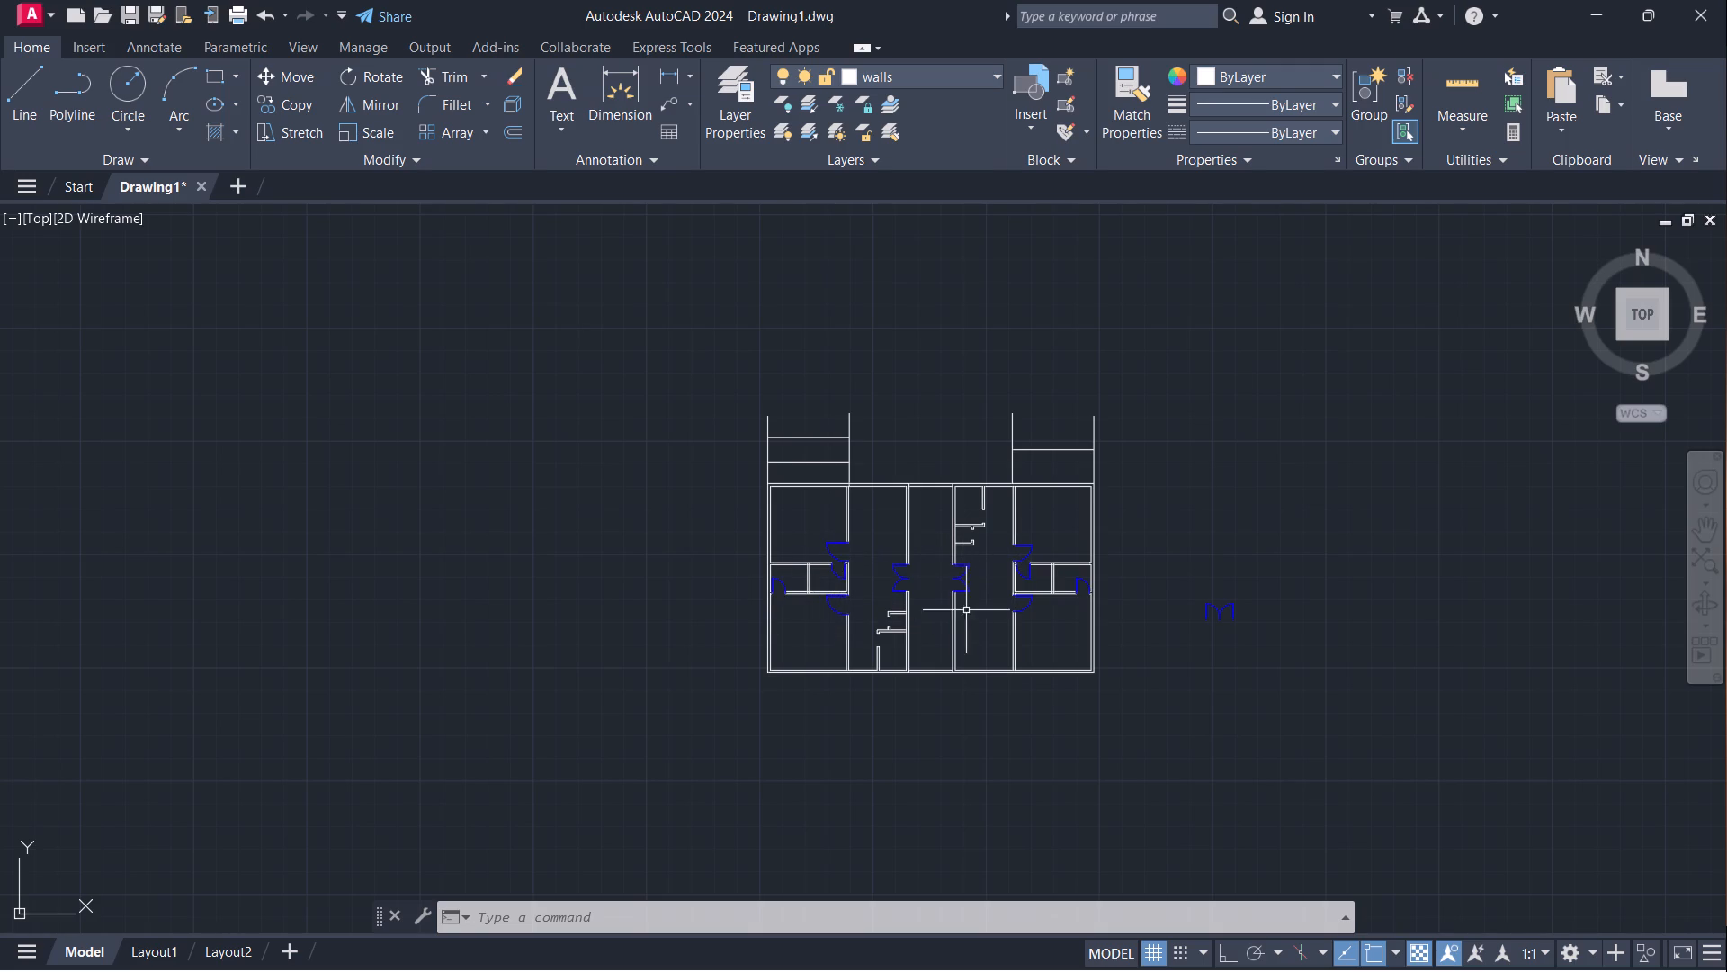
{"action": "scroll", "coordinate": [905, 657], "scroll_direction": "up", "scroll_amount": 4}
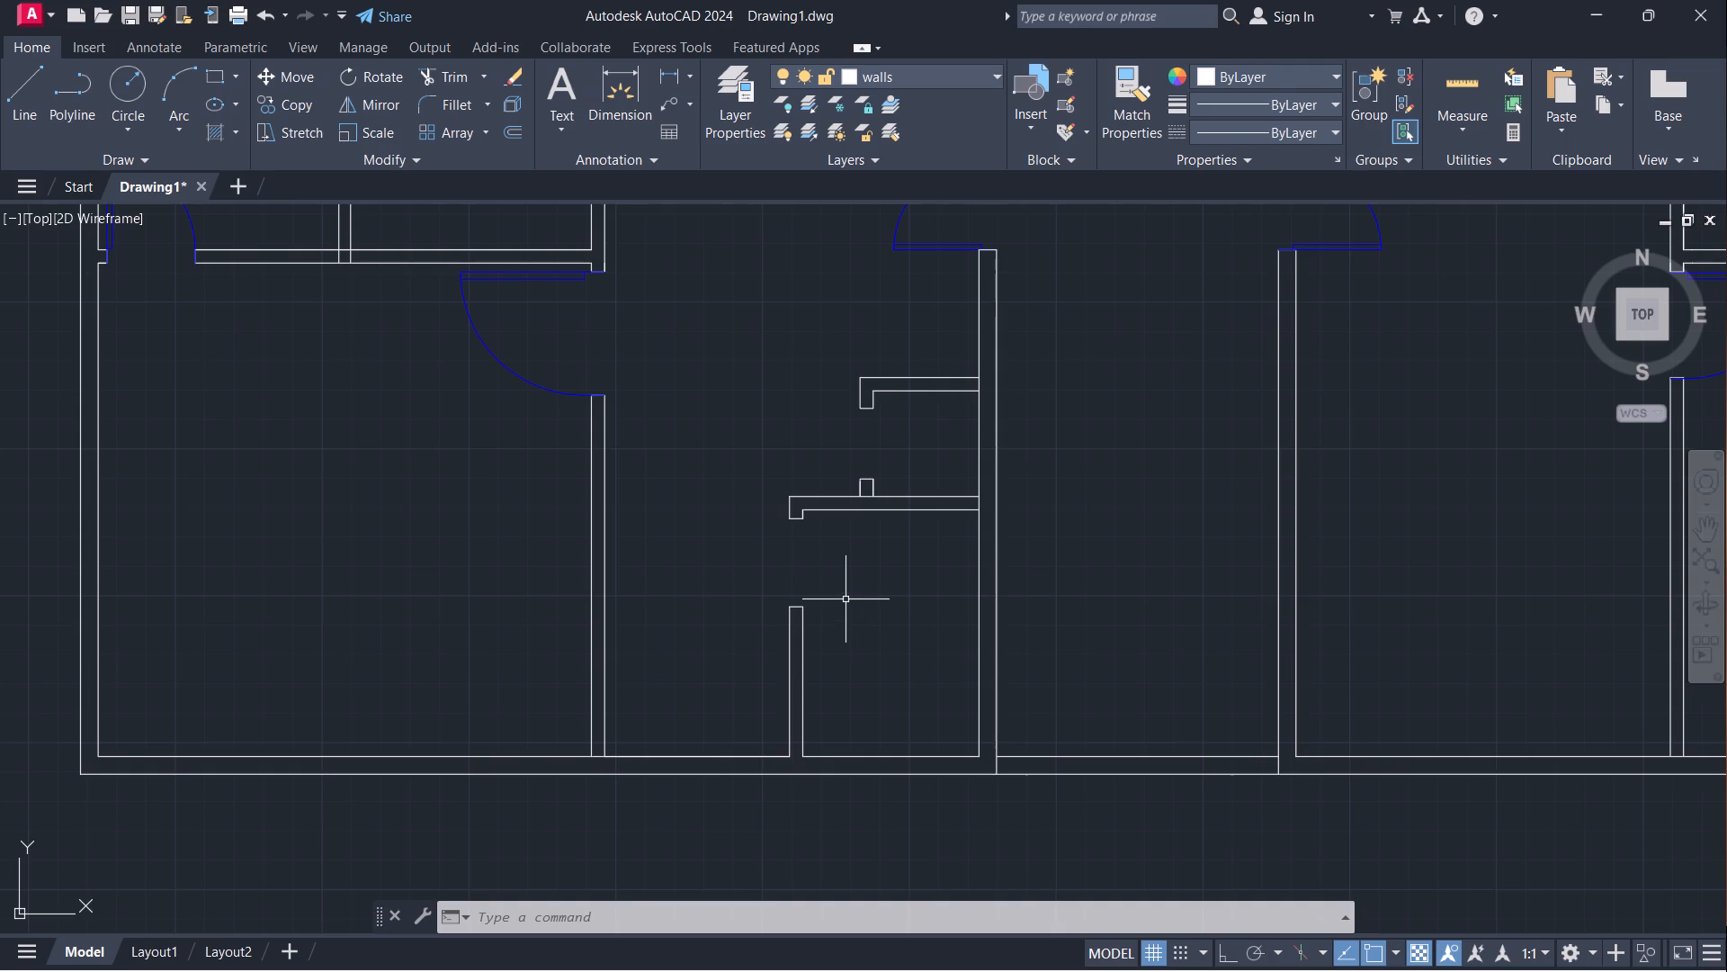
{"action": "scroll", "coordinate": [846, 599], "scroll_direction": "down", "scroll_amount": 2}
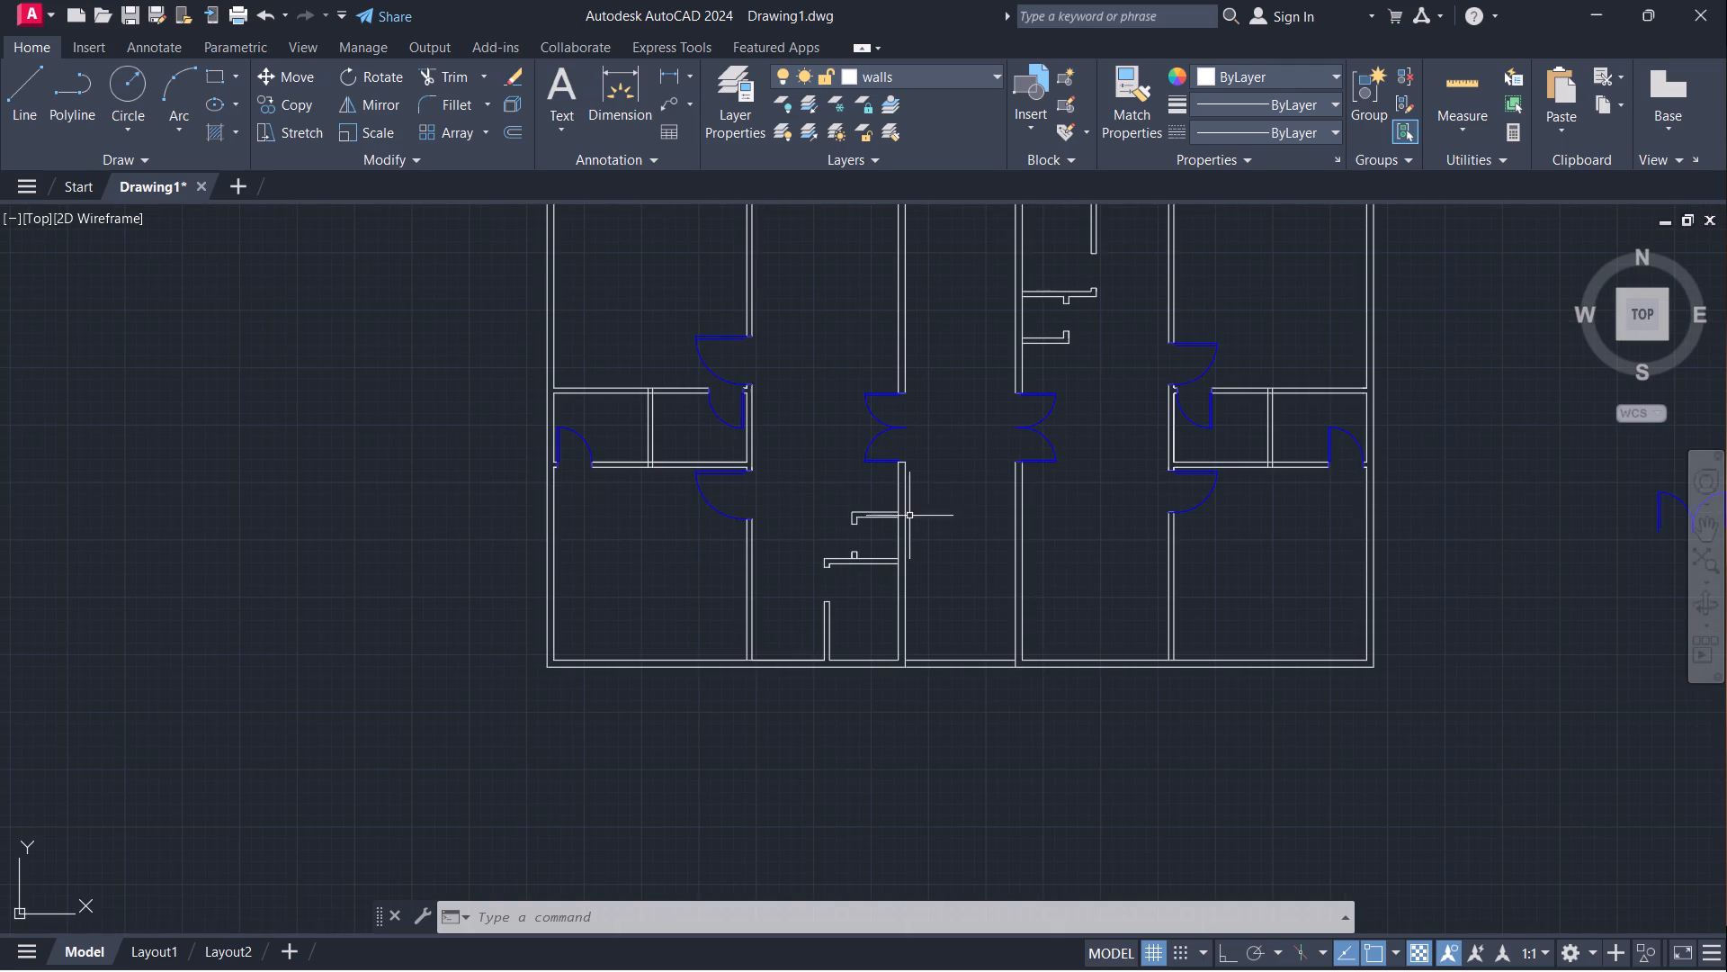
{"action": "scroll", "coordinate": [862, 581], "scroll_direction": "up", "scroll_amount": 2}
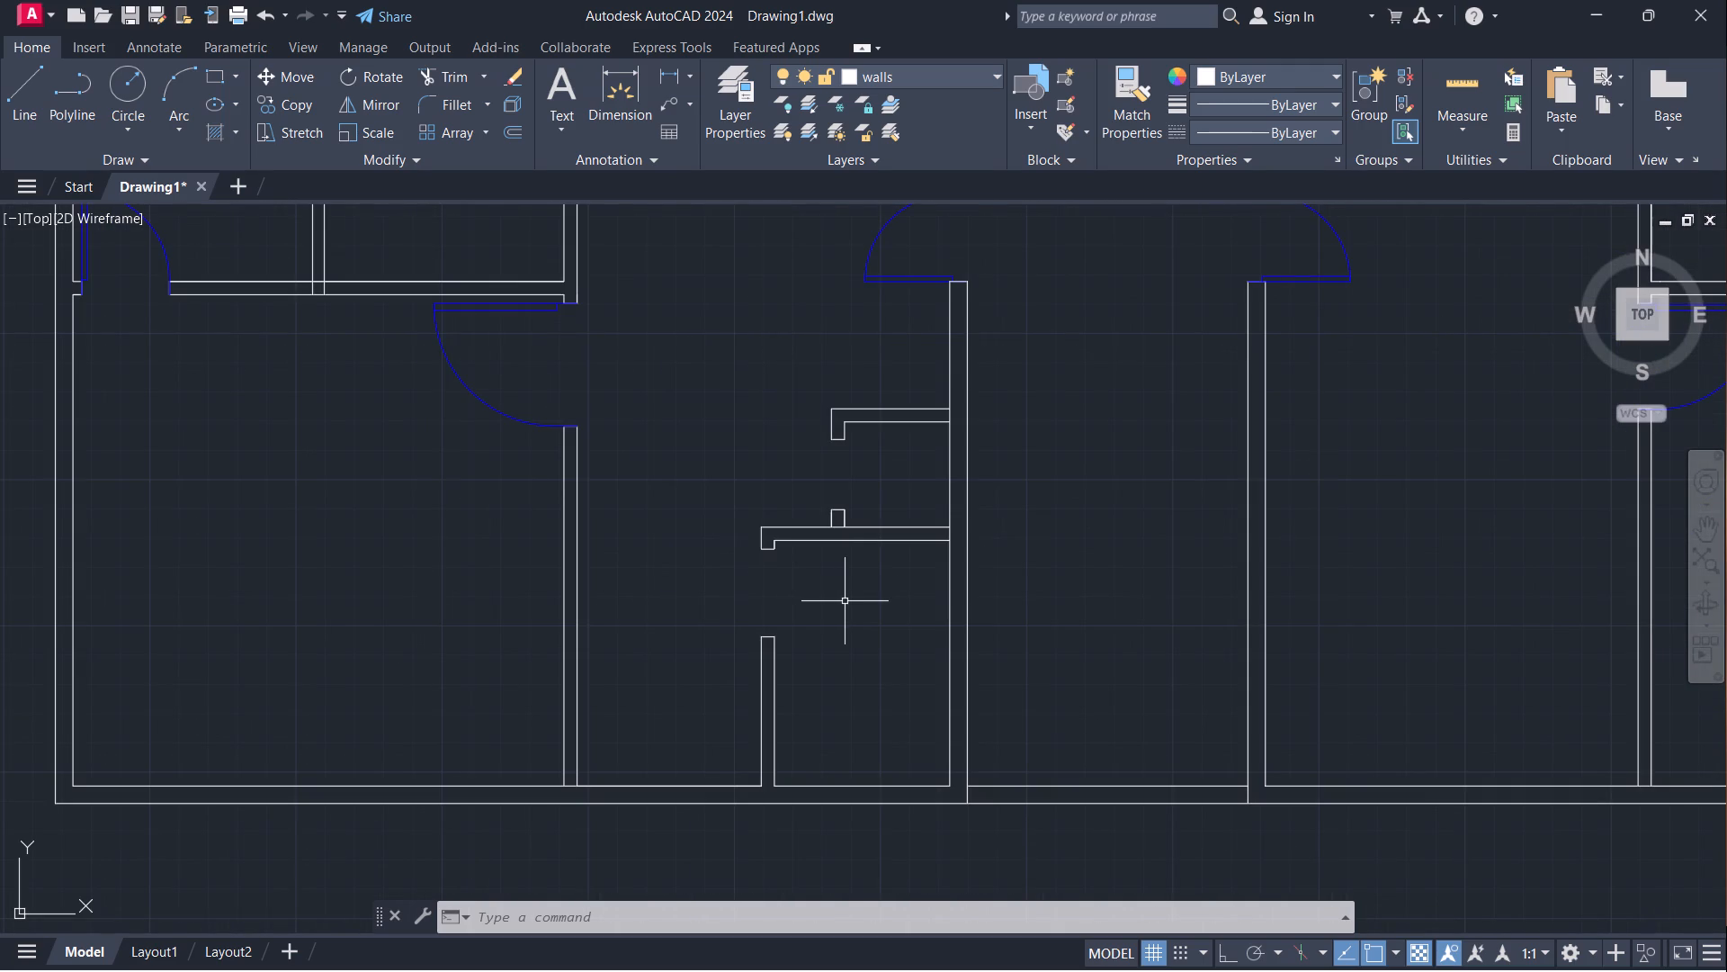
{"action": "middle_click_drag", "start_coordinate": [846, 601], "coordinate": [652, 643]}
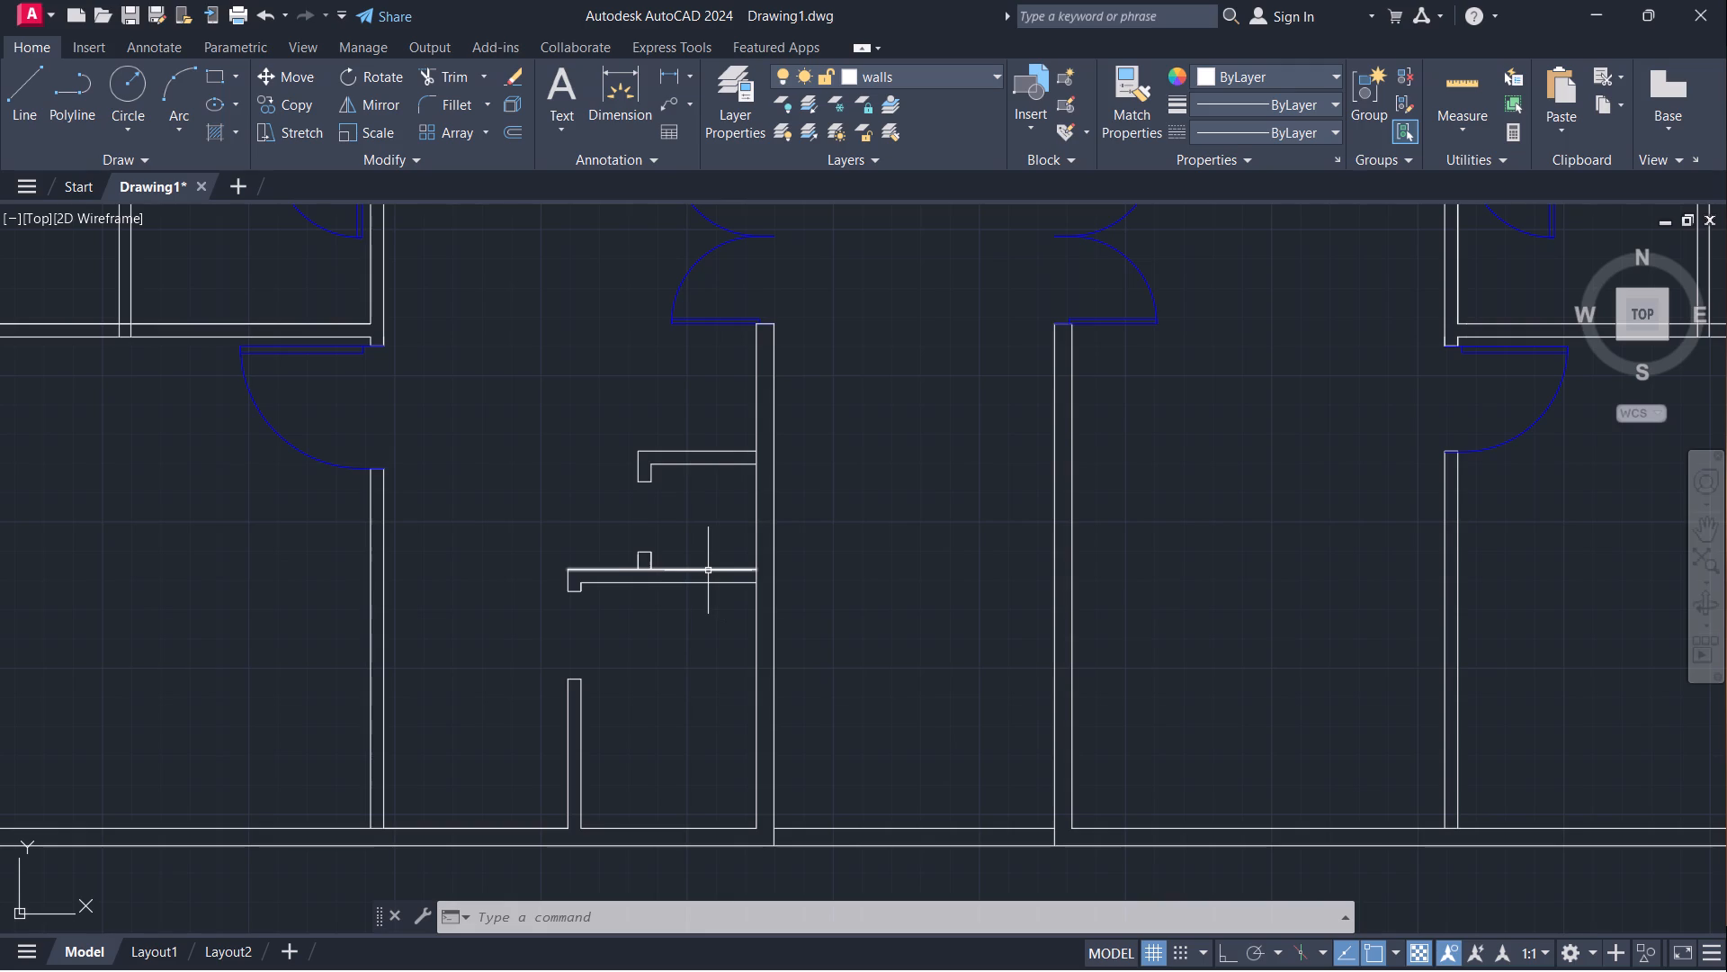
{"action": "scroll", "coordinate": [718, 537], "scroll_direction": "down", "scroll_amount": 1}
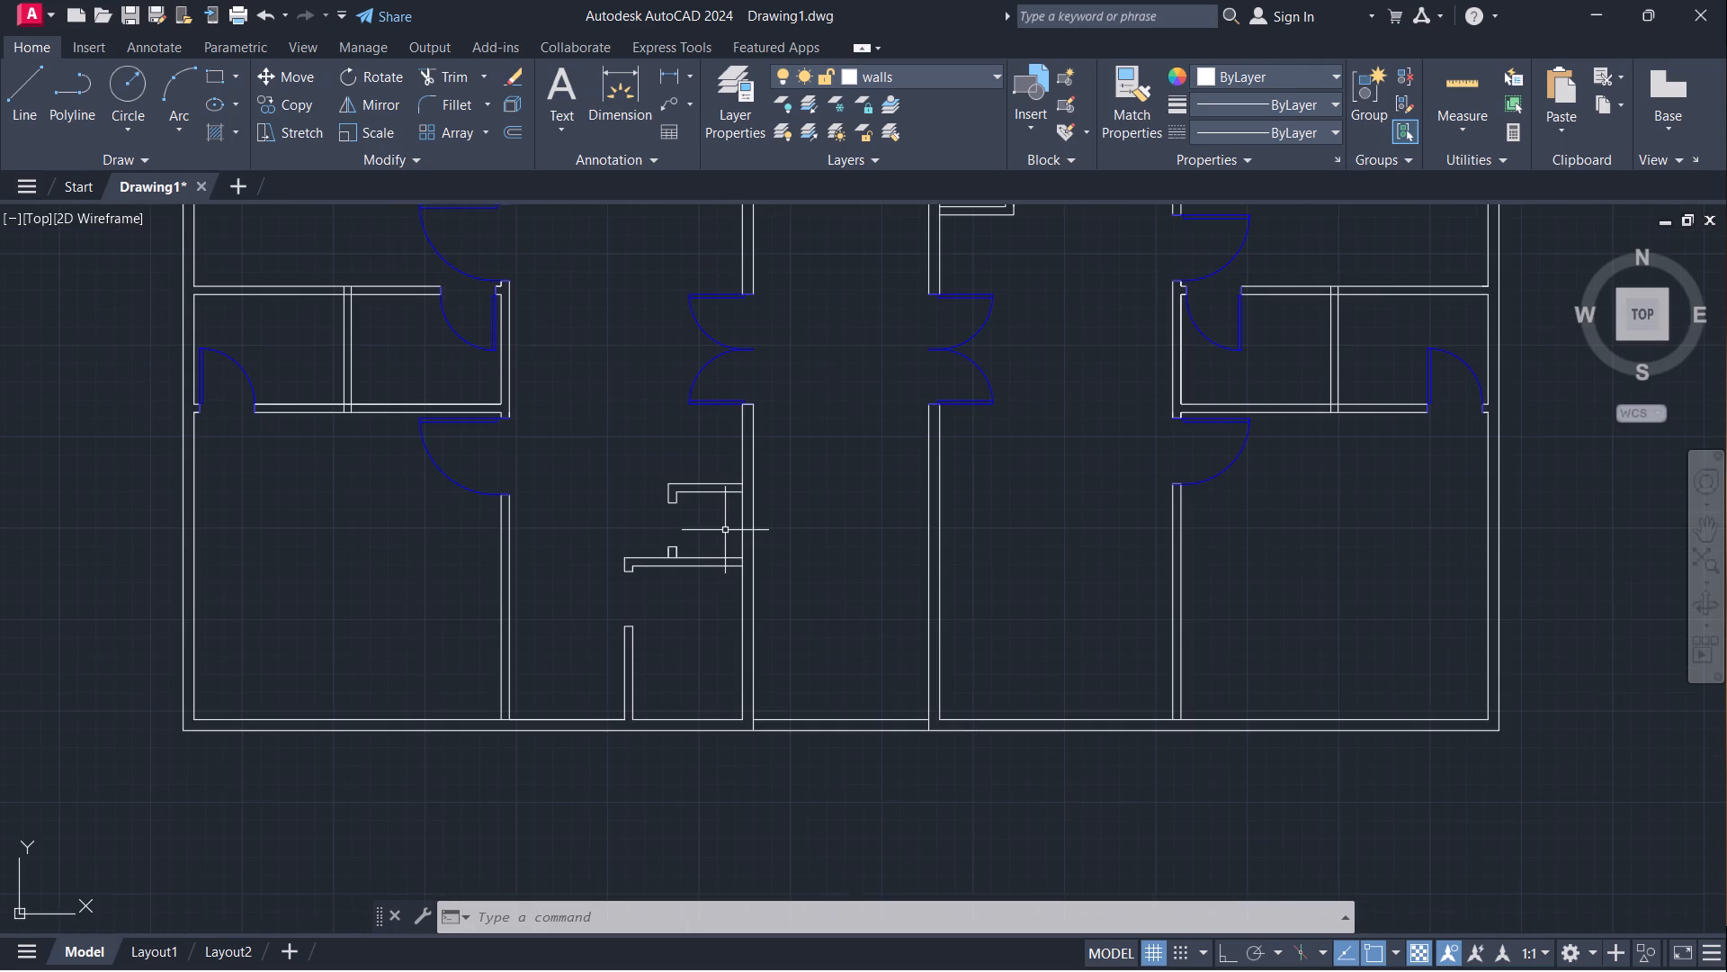
{"action": "scroll", "coordinate": [928, 724], "scroll_direction": "down", "scroll_amount": 1}
{"action": "scroll", "coordinate": [984, 672], "scroll_direction": "down", "scroll_amount": 1}
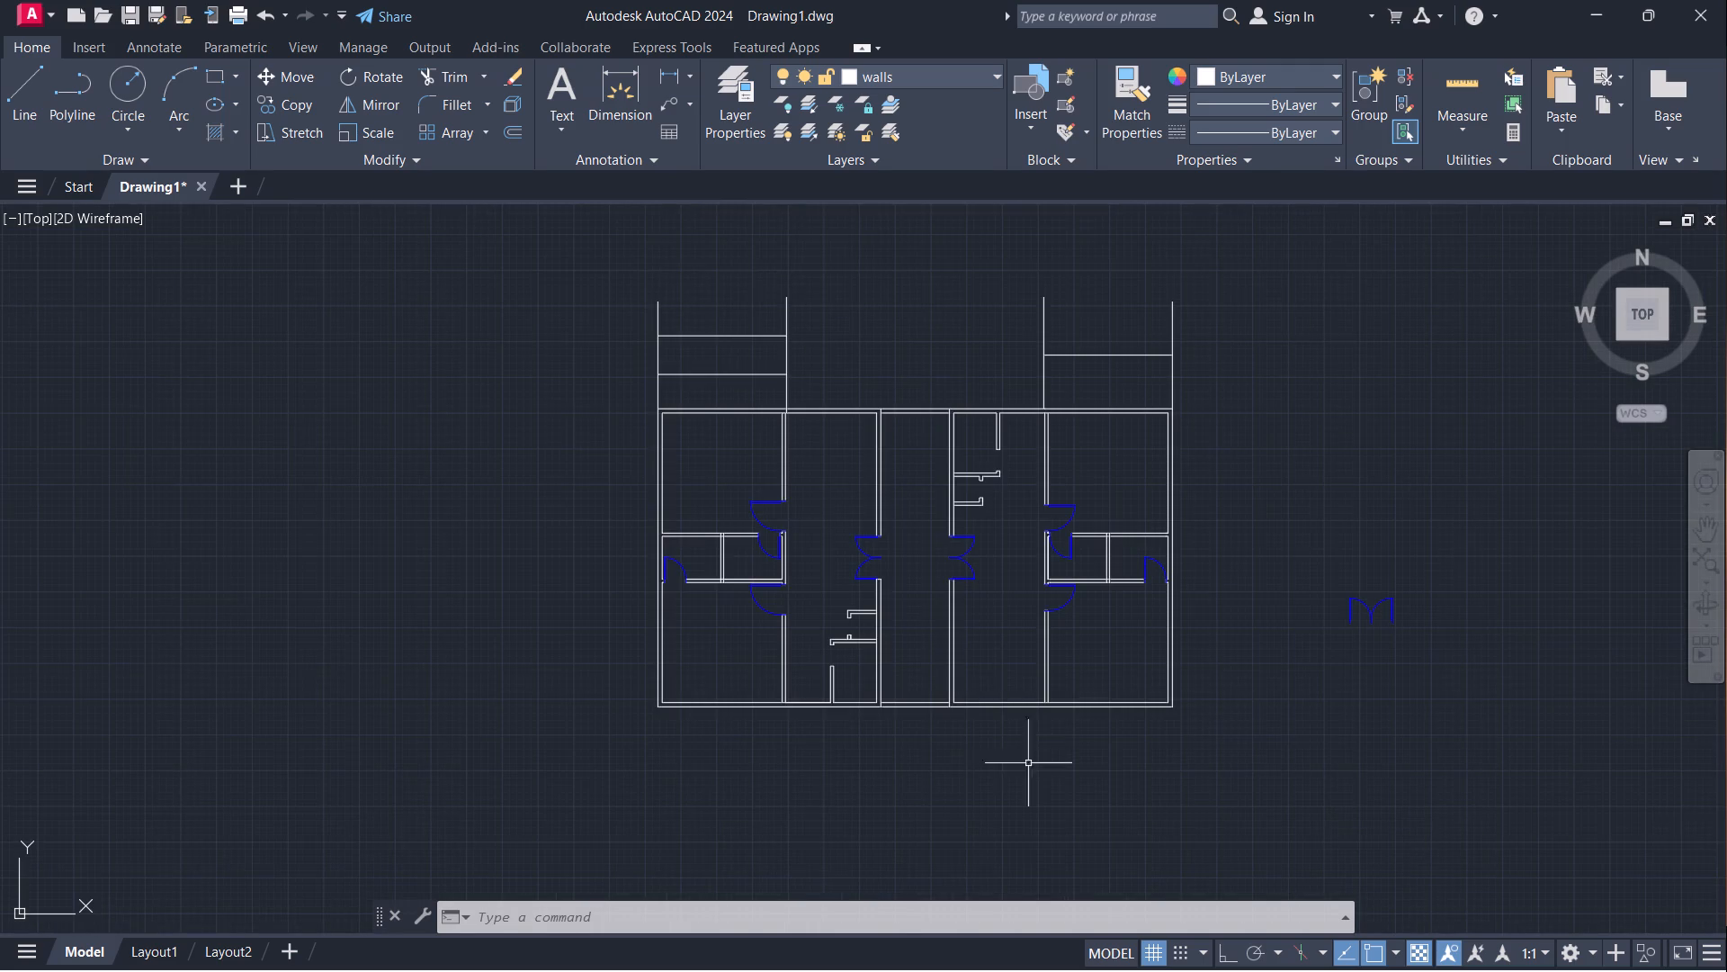
Erase the leftover original double door outside the right side of the plan.
{"action": "left_click", "coordinate": [1370, 616]}
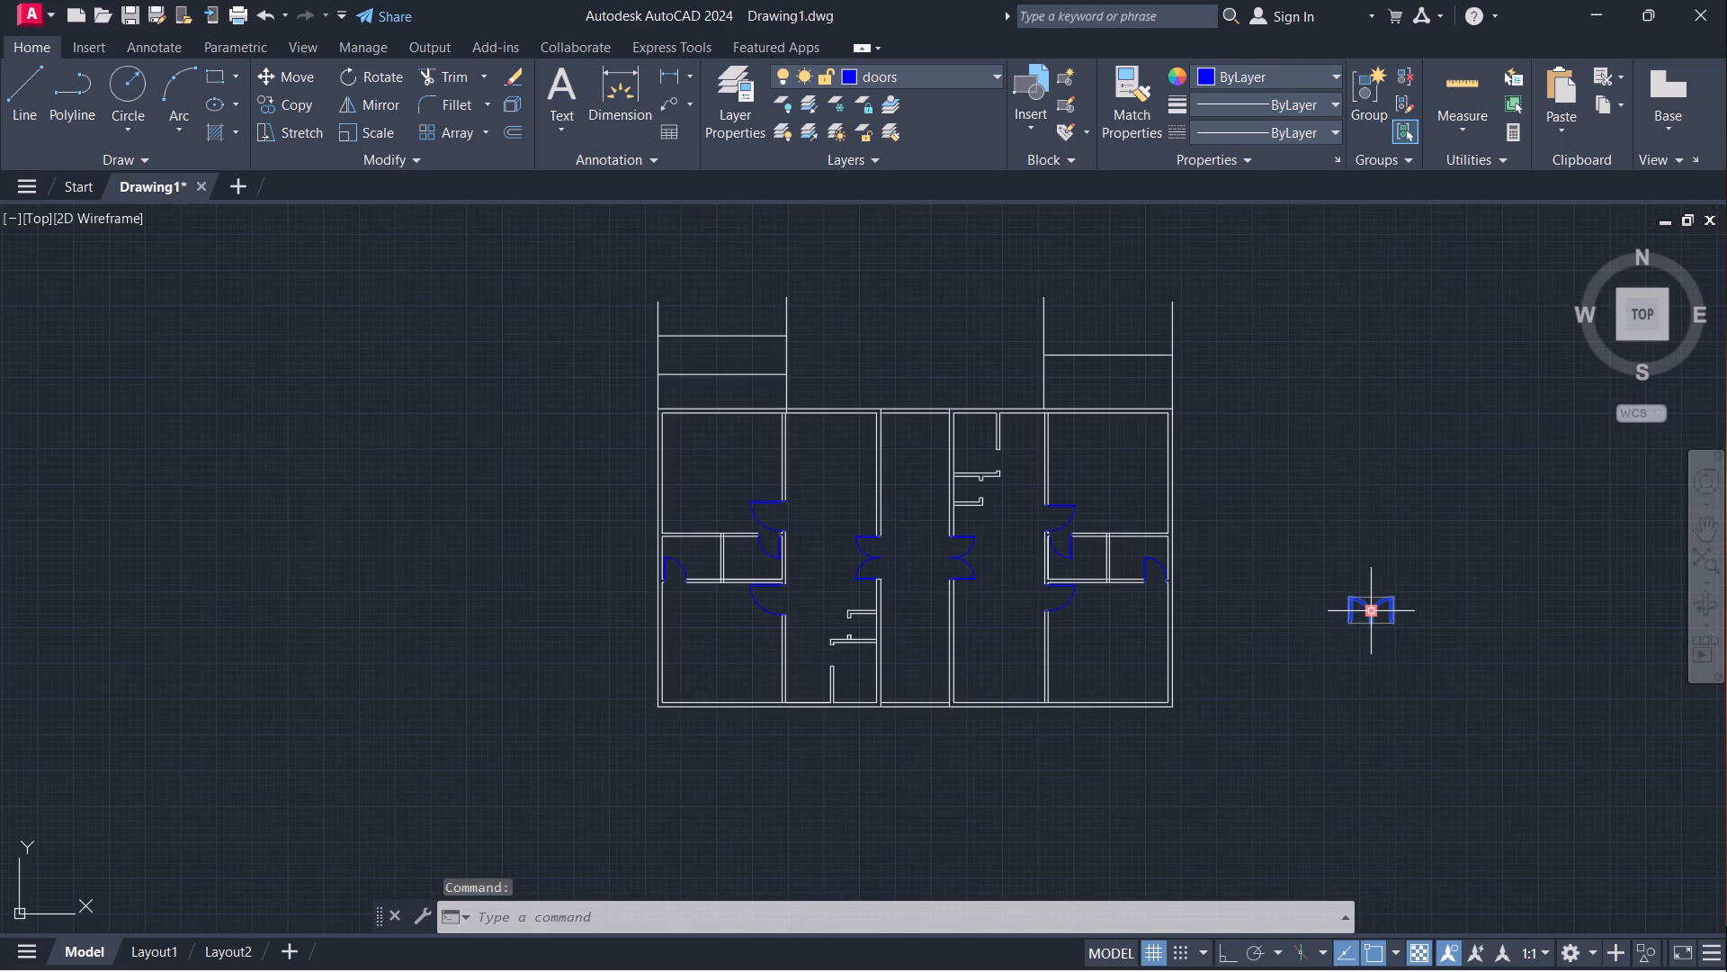
{"action": "key", "text": "e"}
{"action": "key", "text": "Return"}
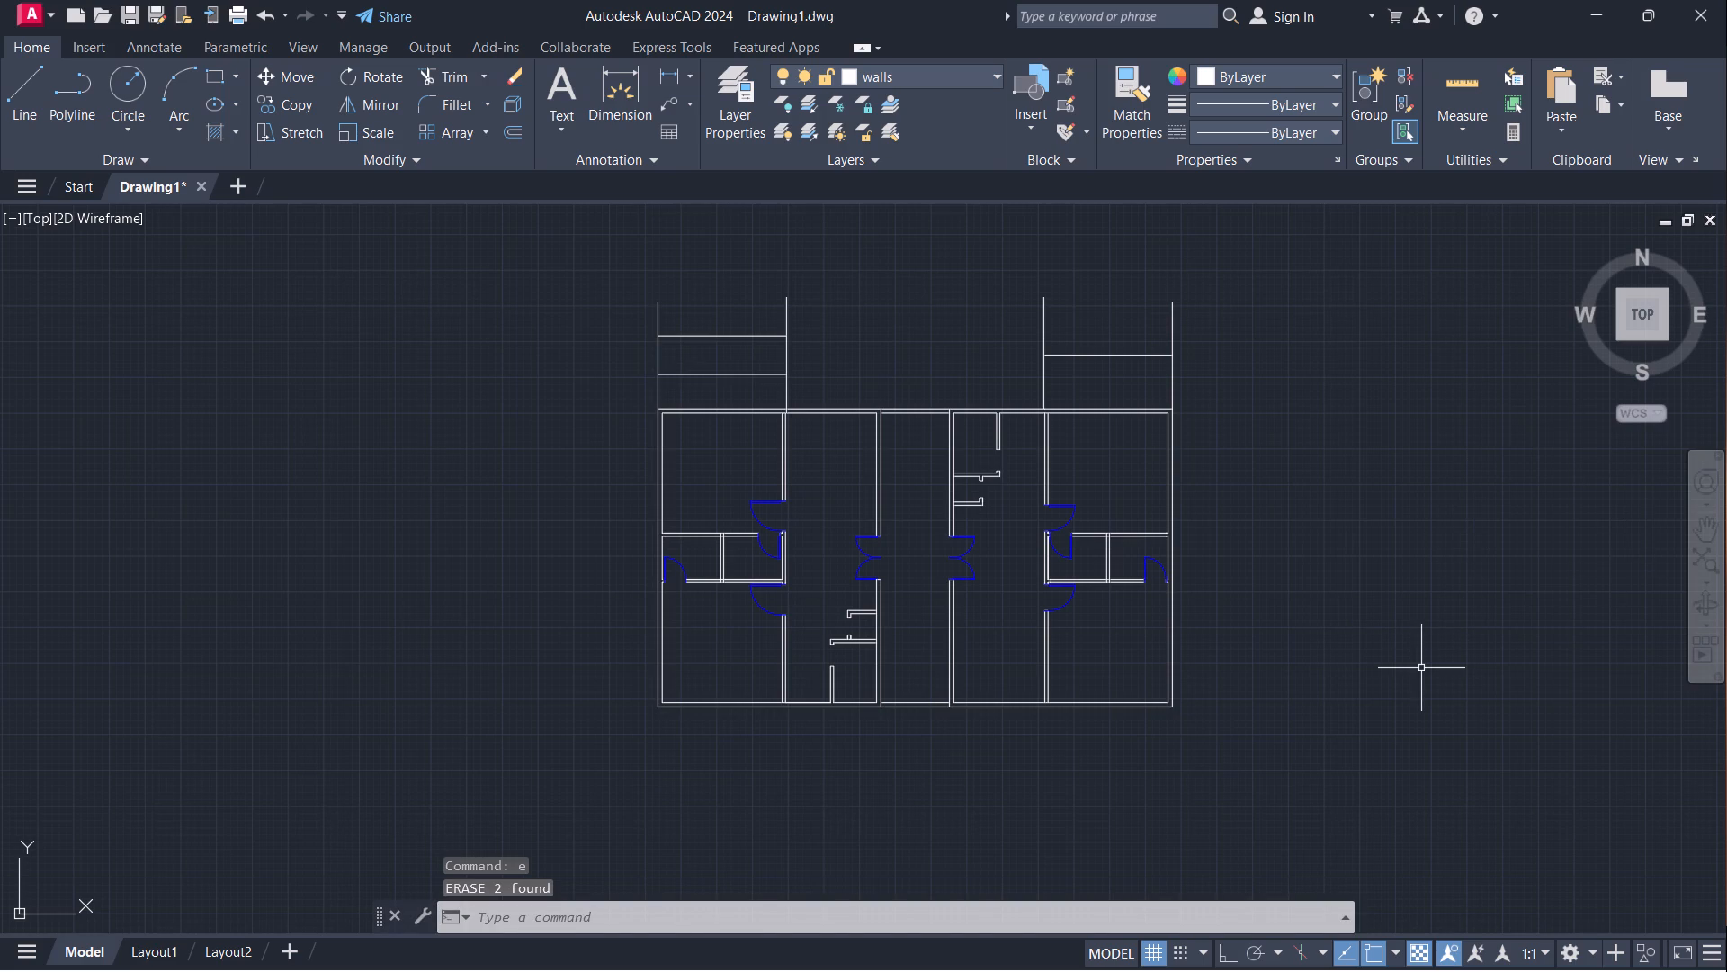
Insert the recently used dynamic Door block at an empty spot just outside the plan's right wall.
{"action": "key", "text": "i"}
{"action": "key", "text": "Return"}
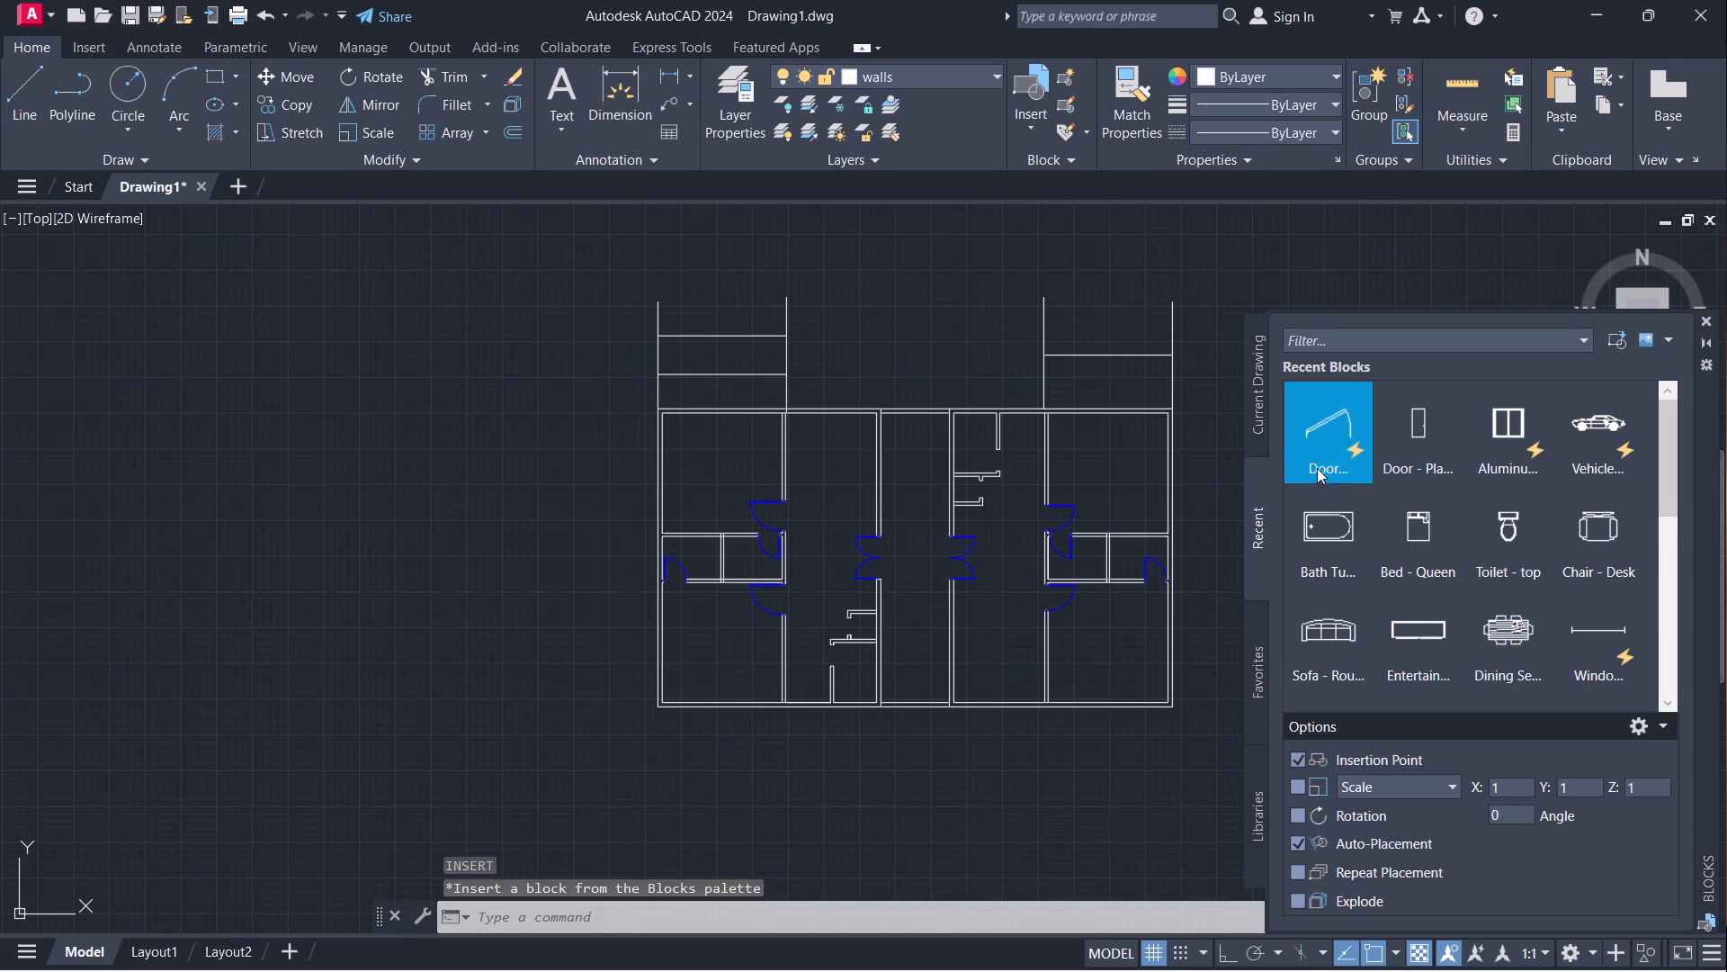
{"action": "left_click", "coordinate": [1314, 448]}
{"action": "left_click", "coordinate": [1210, 526]}
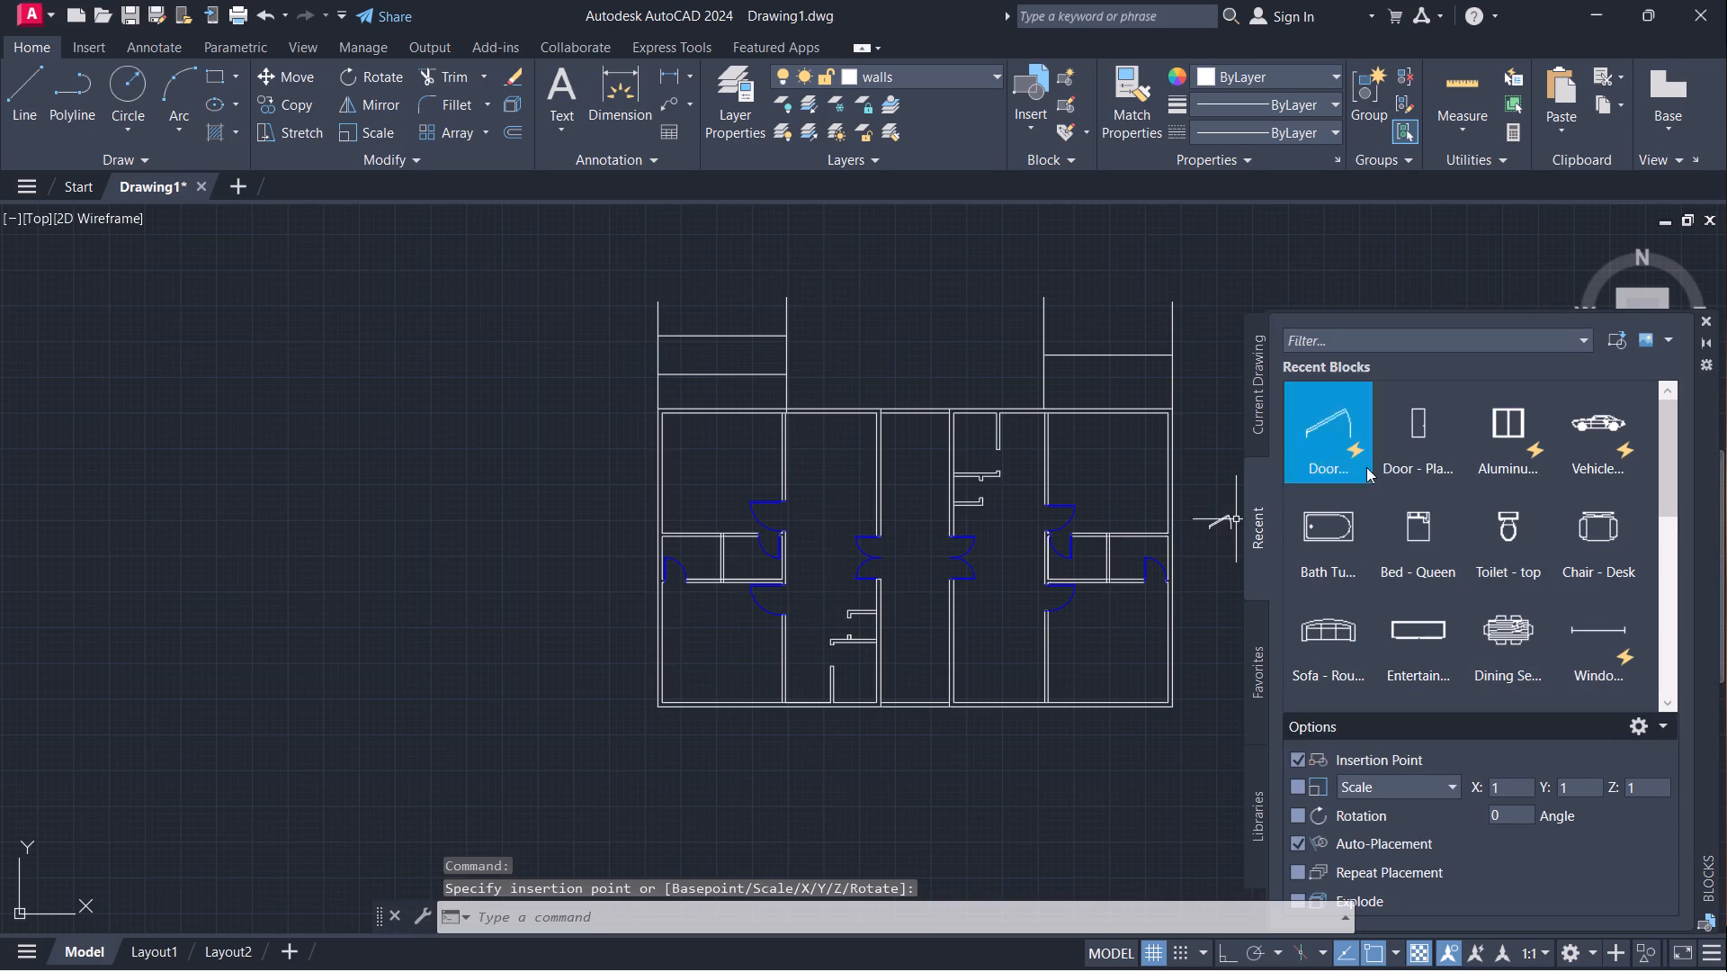
{"action": "left_click", "coordinate": [1706, 319]}
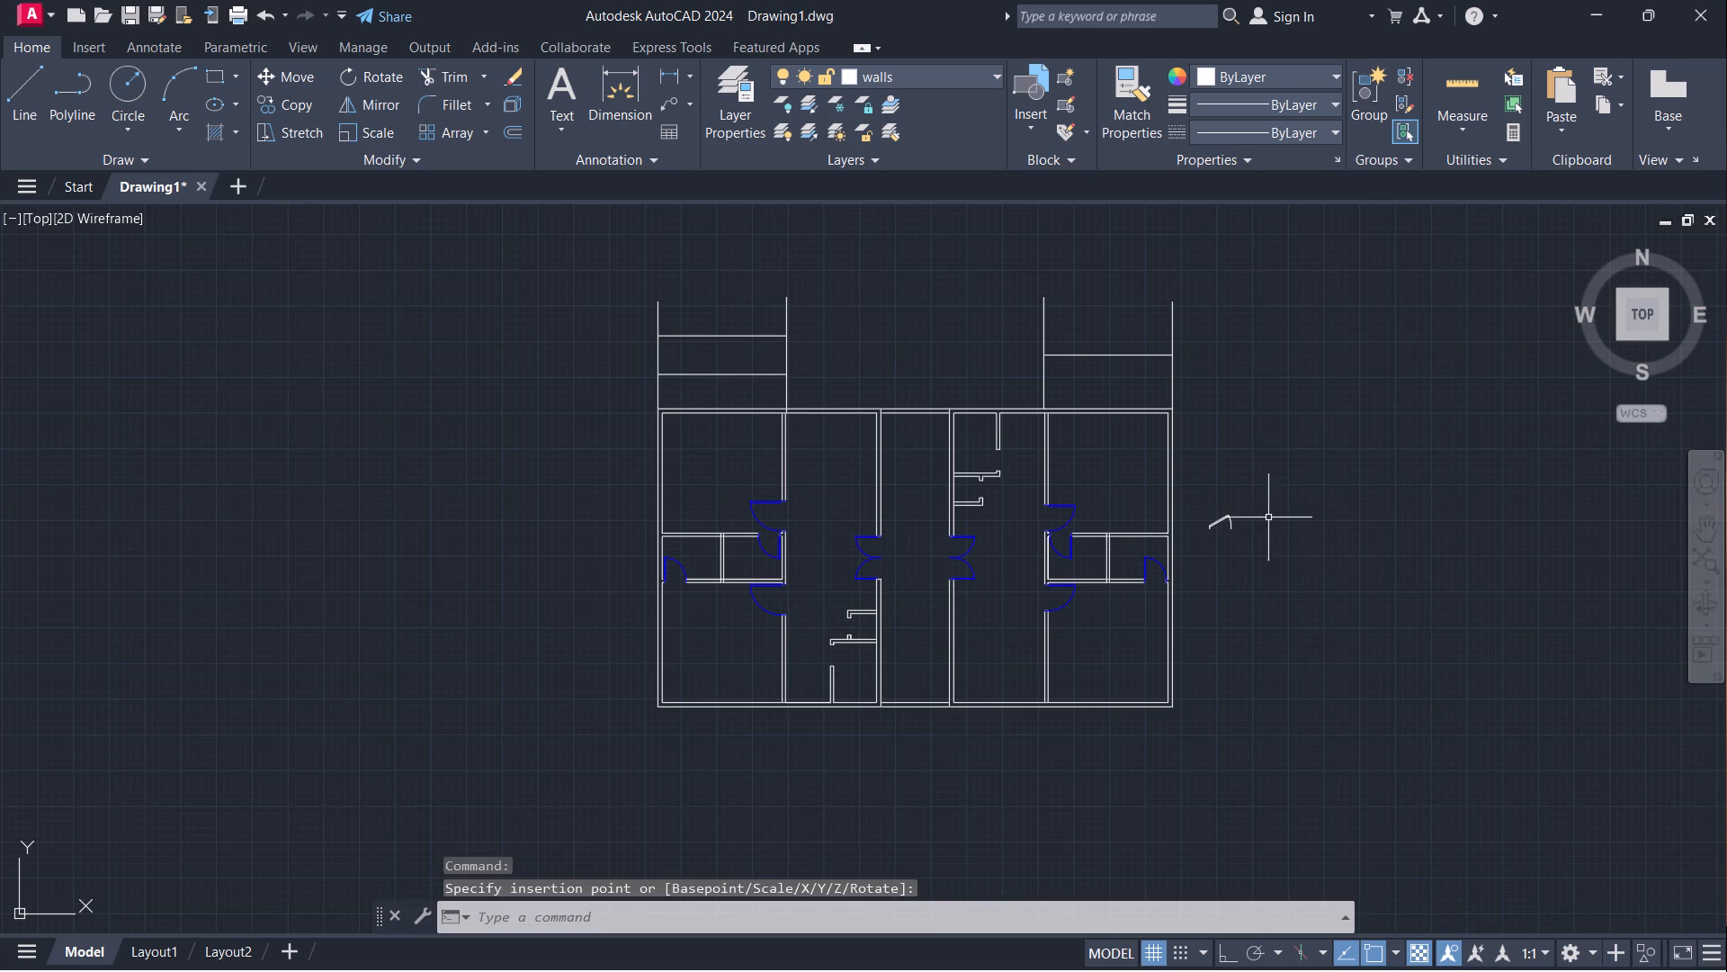
Make doors the current layer.
{"action": "left_click", "coordinate": [942, 75]}
{"action": "left_click", "coordinate": [908, 134]}
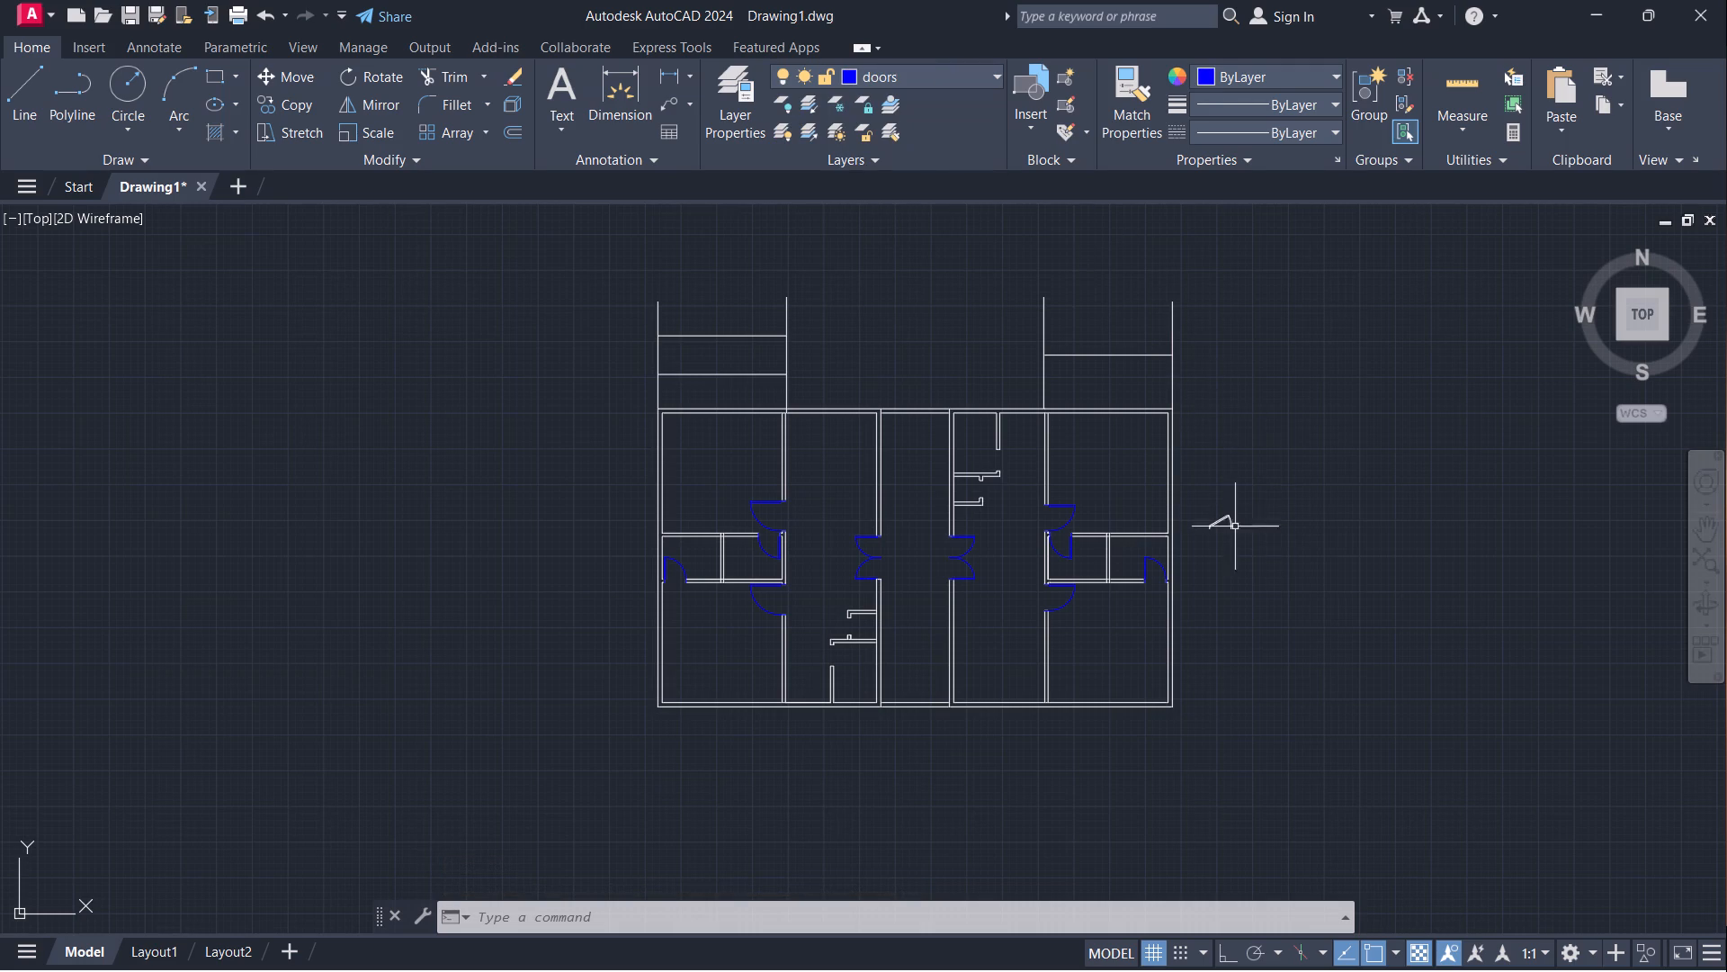
Erase the door block just inserted outside the plan's right wall on the walls layer.
{"action": "left_click", "coordinate": [1229, 519]}
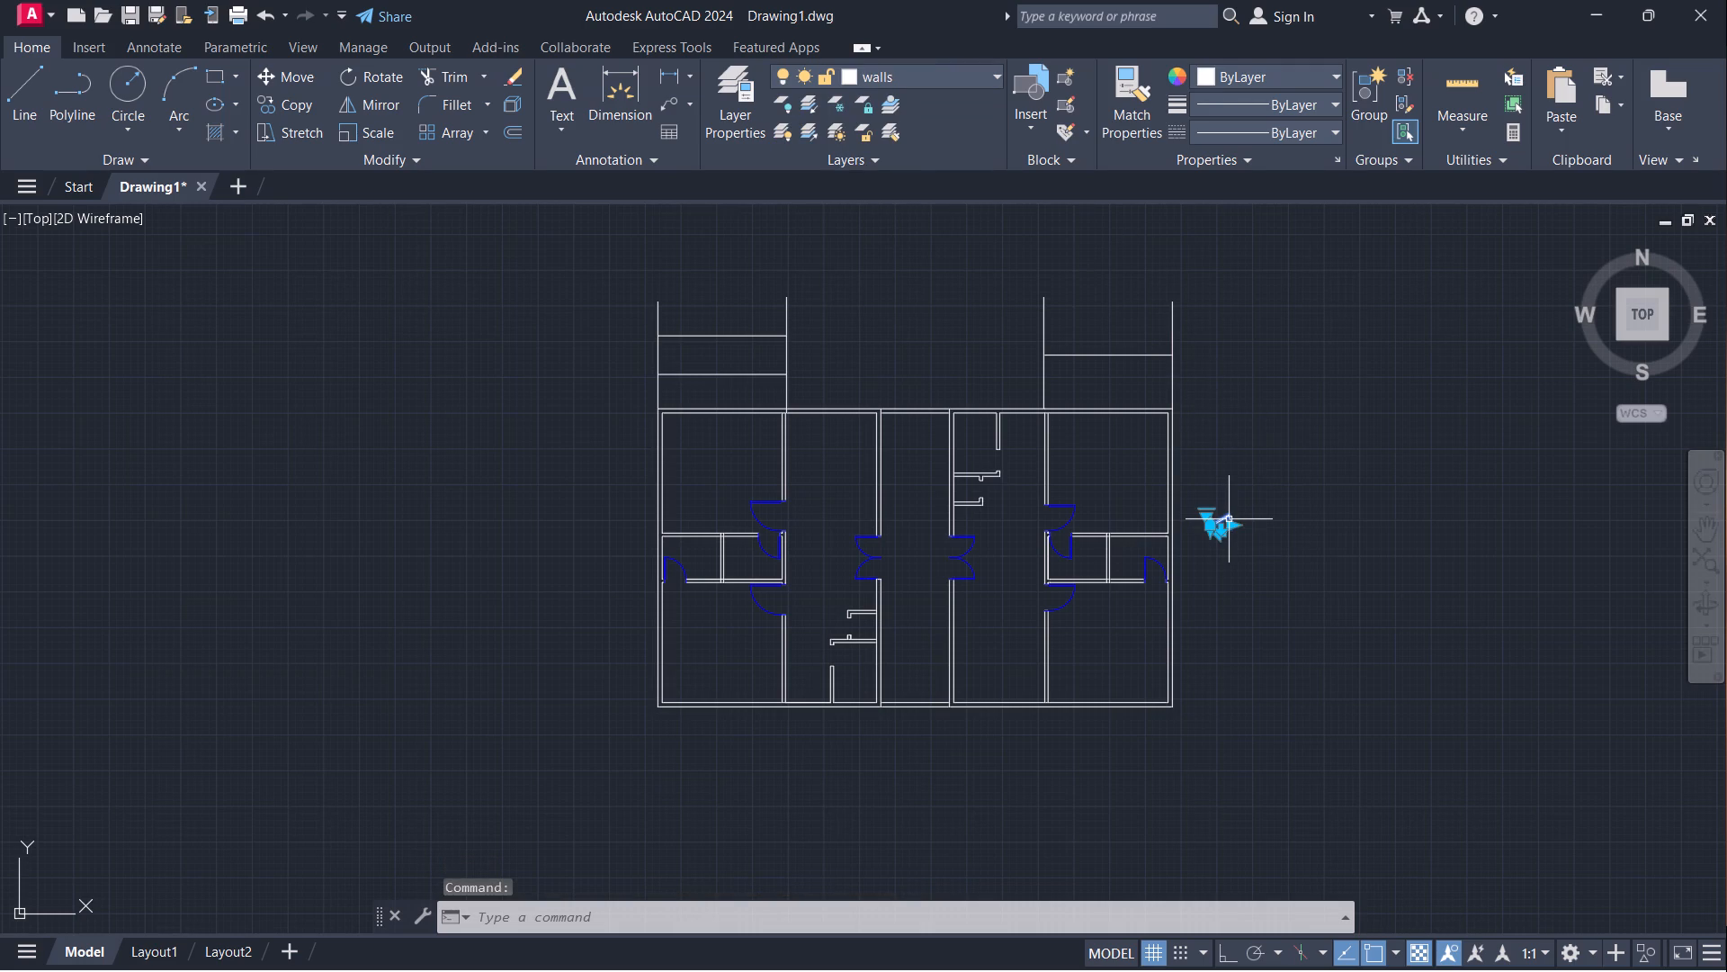
{"action": "key", "text": "e"}
{"action": "key", "text": "Return"}
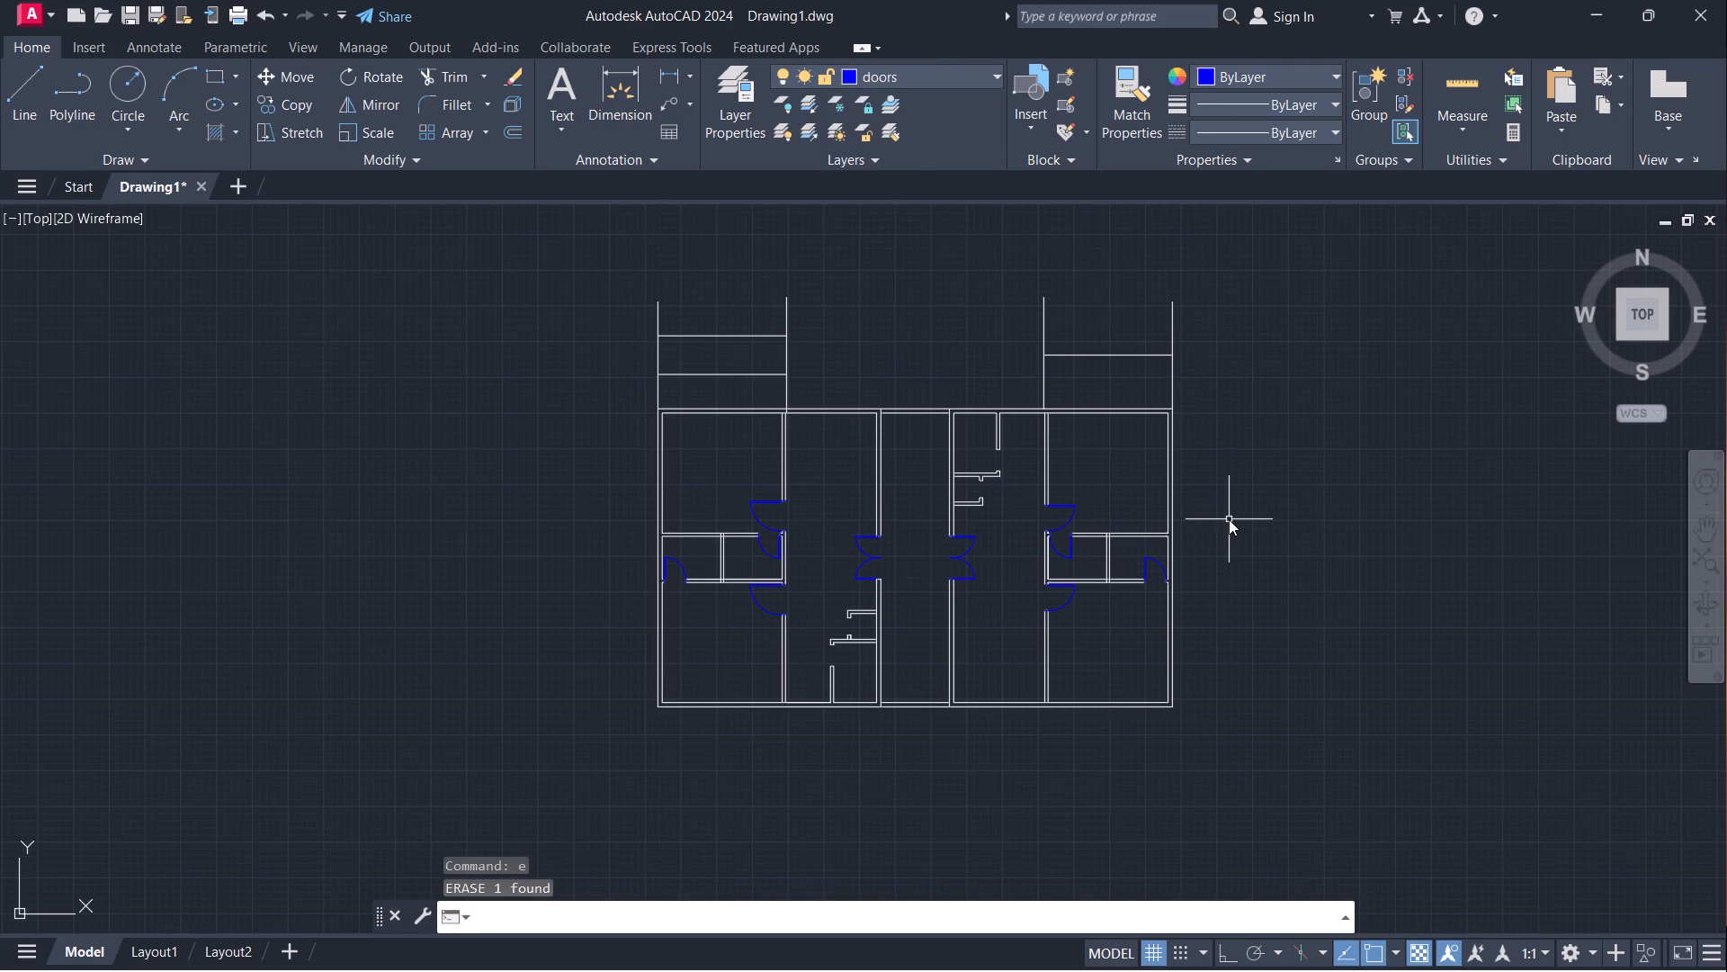
Insert the recently used dynamic Door block again outside the plan's right wall, on the doors layer.
{"action": "key", "text": "i"}
{"action": "key", "text": "Return"}
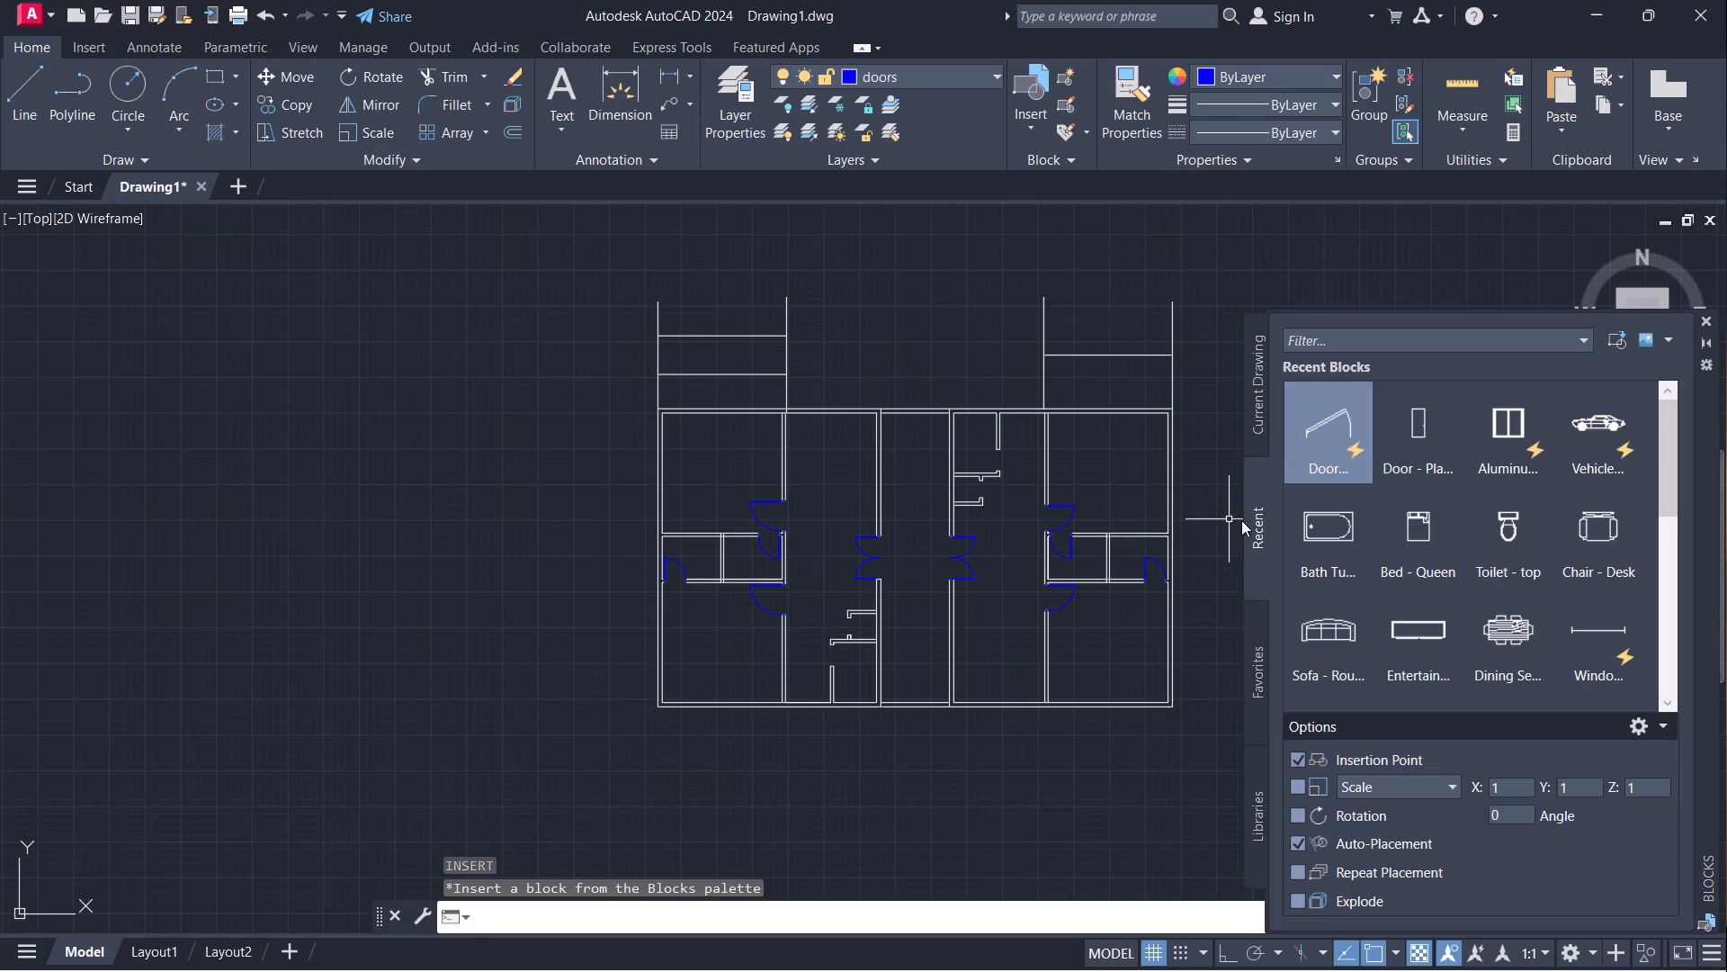
{"action": "left_click", "coordinate": [1326, 425]}
{"action": "left_click", "coordinate": [1201, 555]}
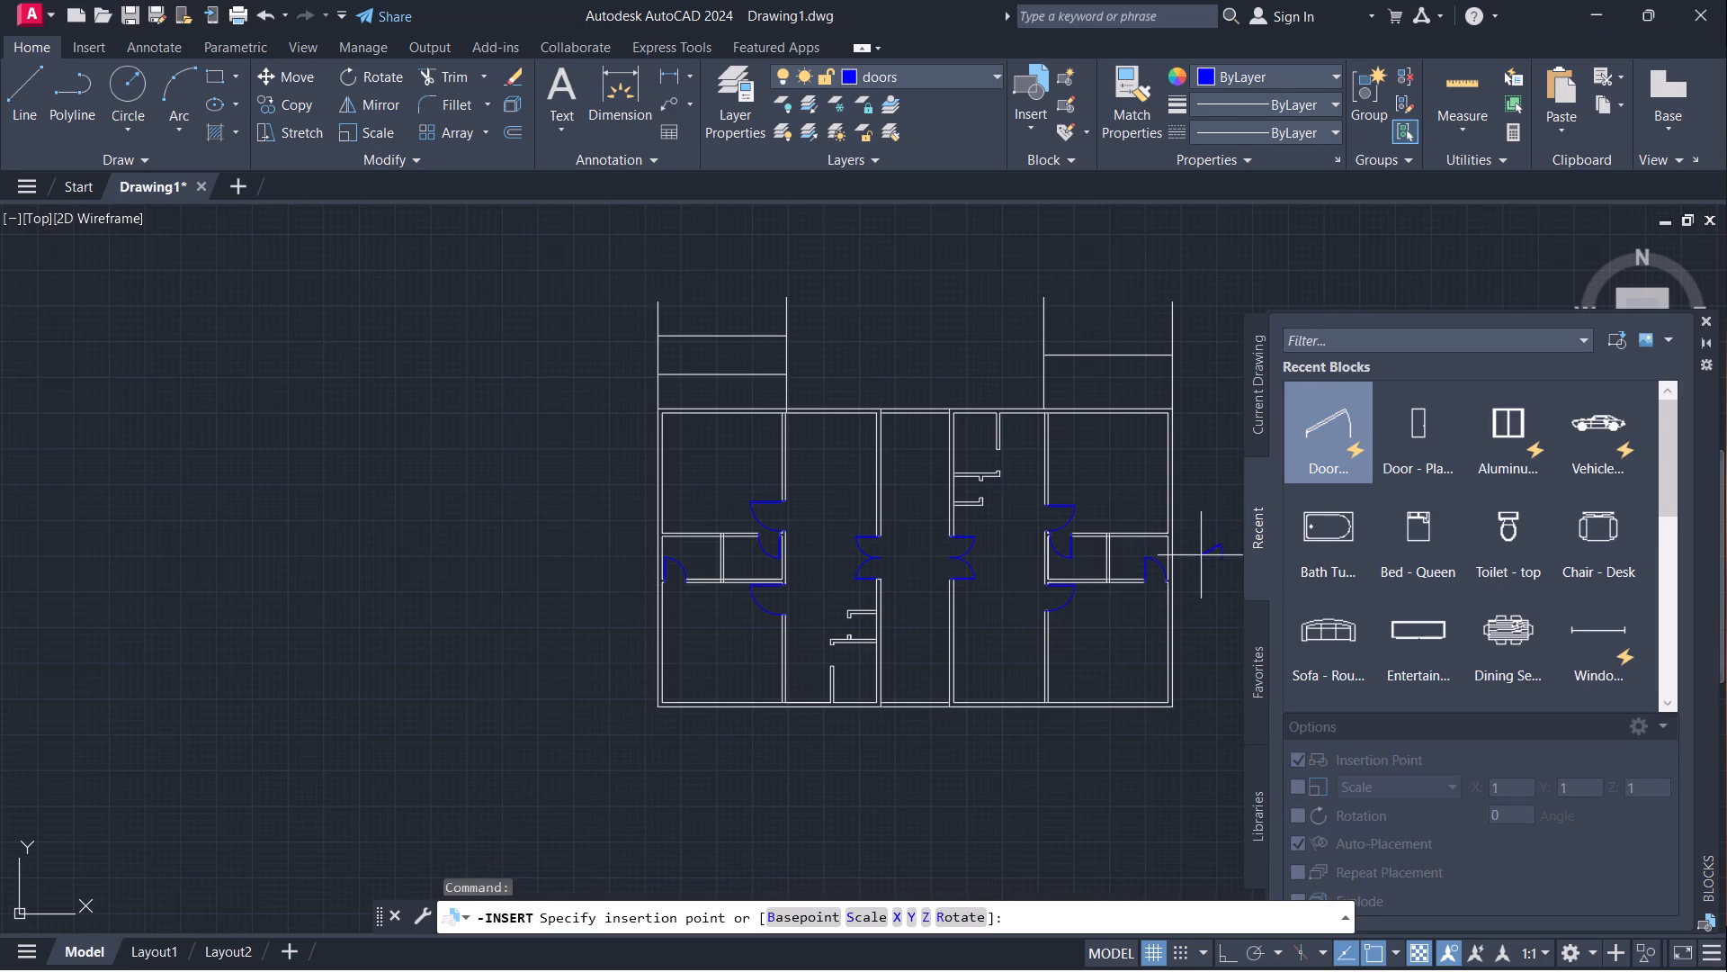
{"action": "left_click", "coordinate": [1707, 317]}
Set the new door block's opening angle to Open 90º.
{"action": "scroll", "coordinate": [1225, 551], "scroll_direction": "up", "scroll_amount": 1}
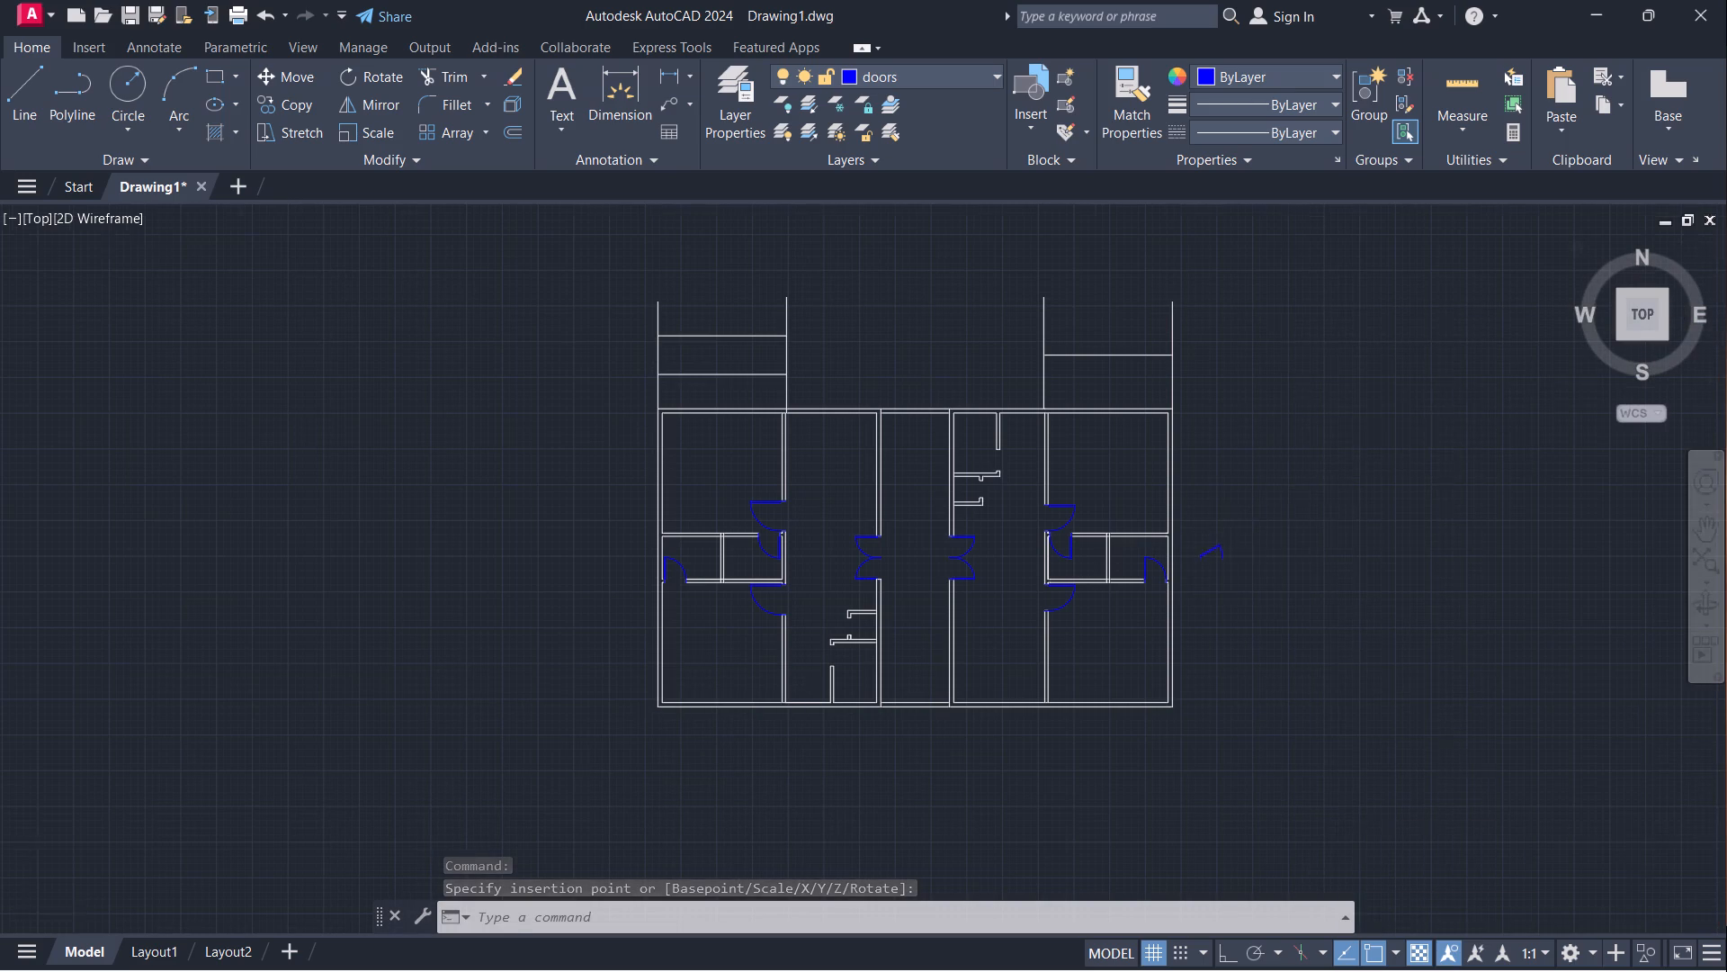
{"action": "scroll", "coordinate": [1225, 551], "scroll_direction": "up", "scroll_amount": 1}
{"action": "left_click", "coordinate": [1197, 544]}
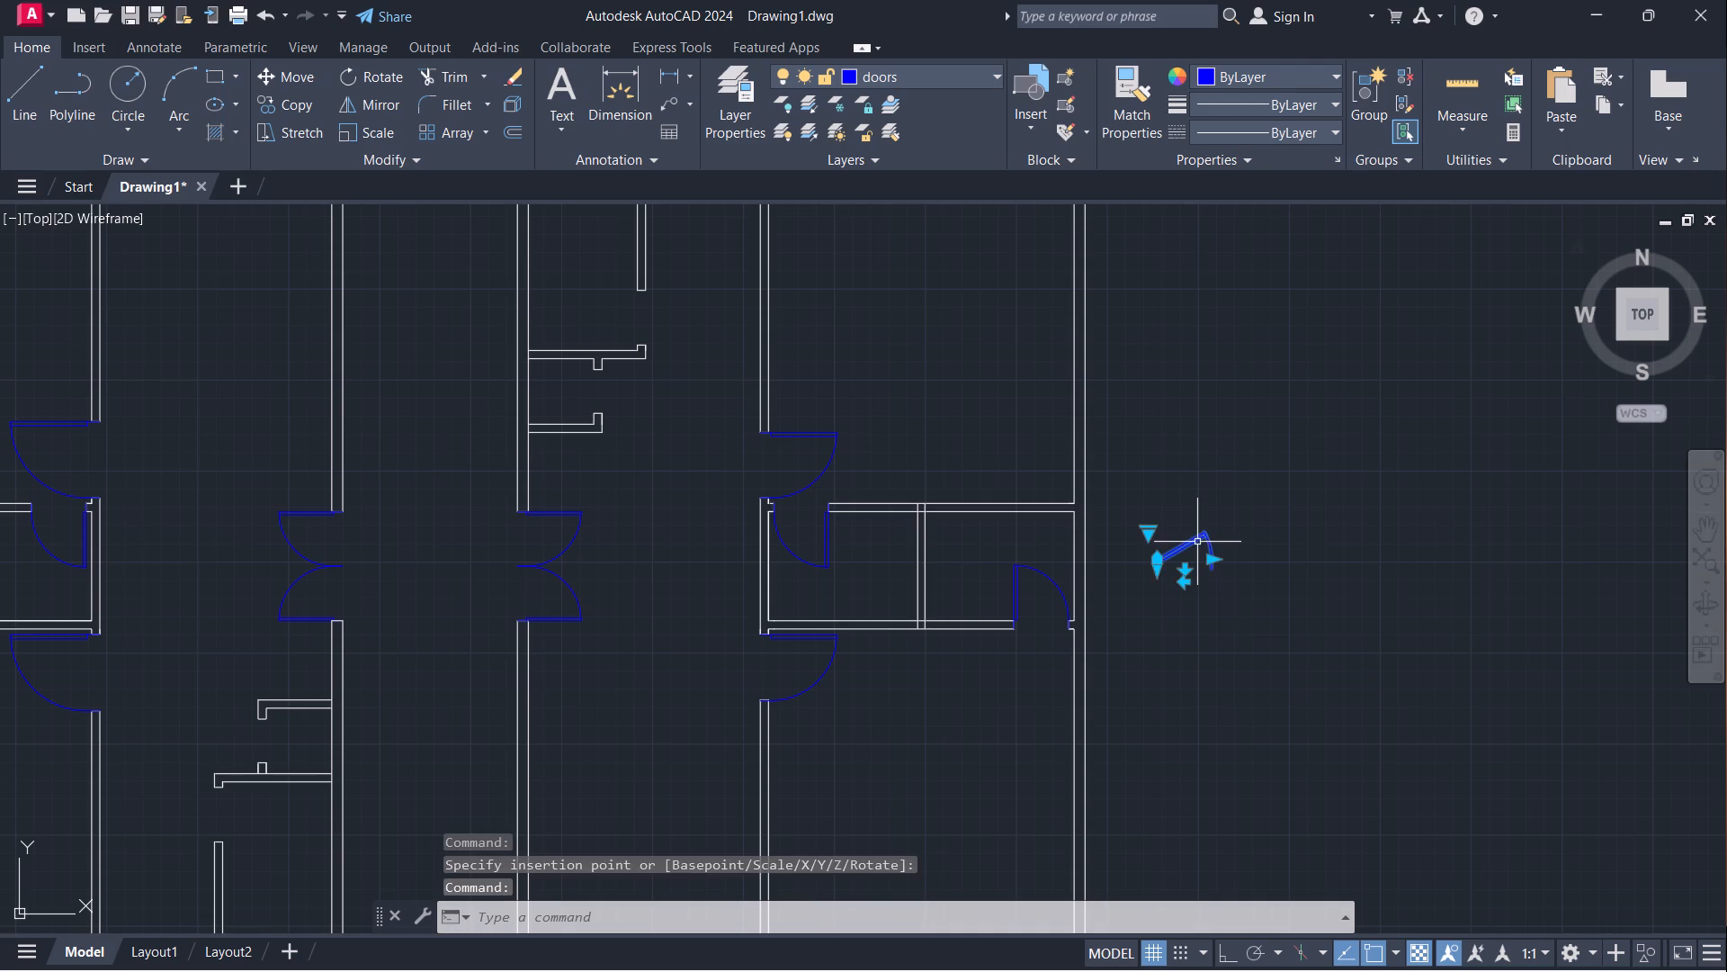
{"action": "left_click", "coordinate": [1148, 535]}
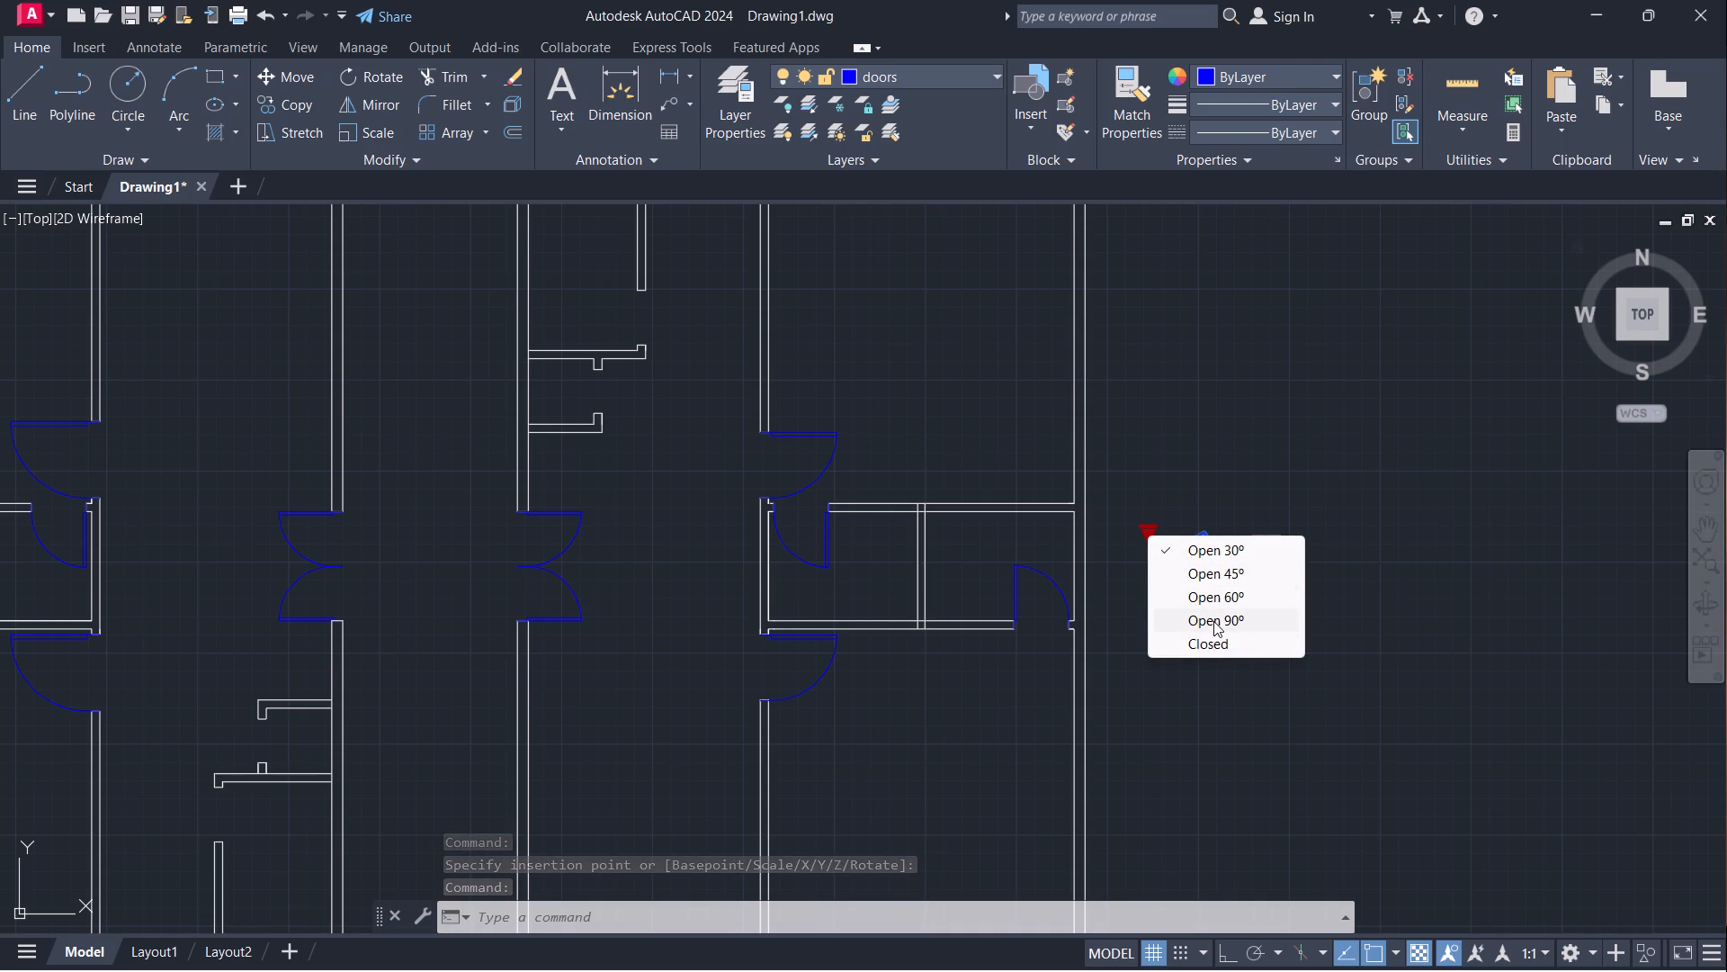
{"action": "left_click", "coordinate": [1213, 621]}
{"action": "left_click", "coordinate": [1249, 577]}
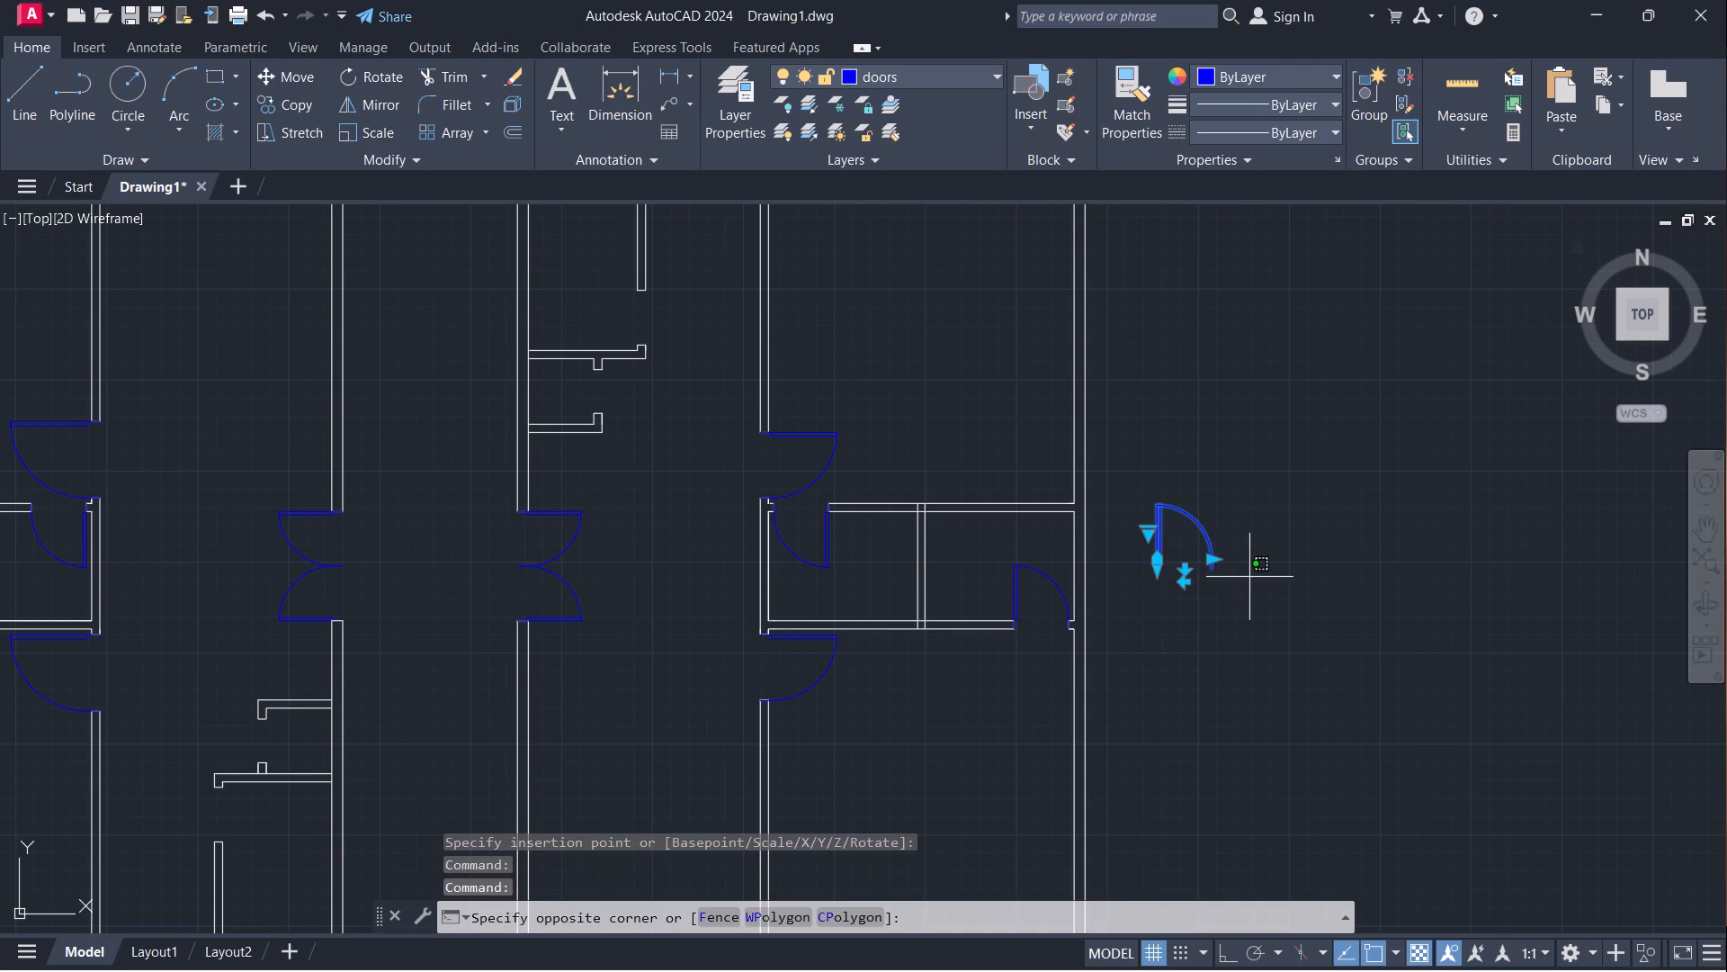
{"action": "key", "text": "Return"}
{"action": "key", "text": "Escape"}
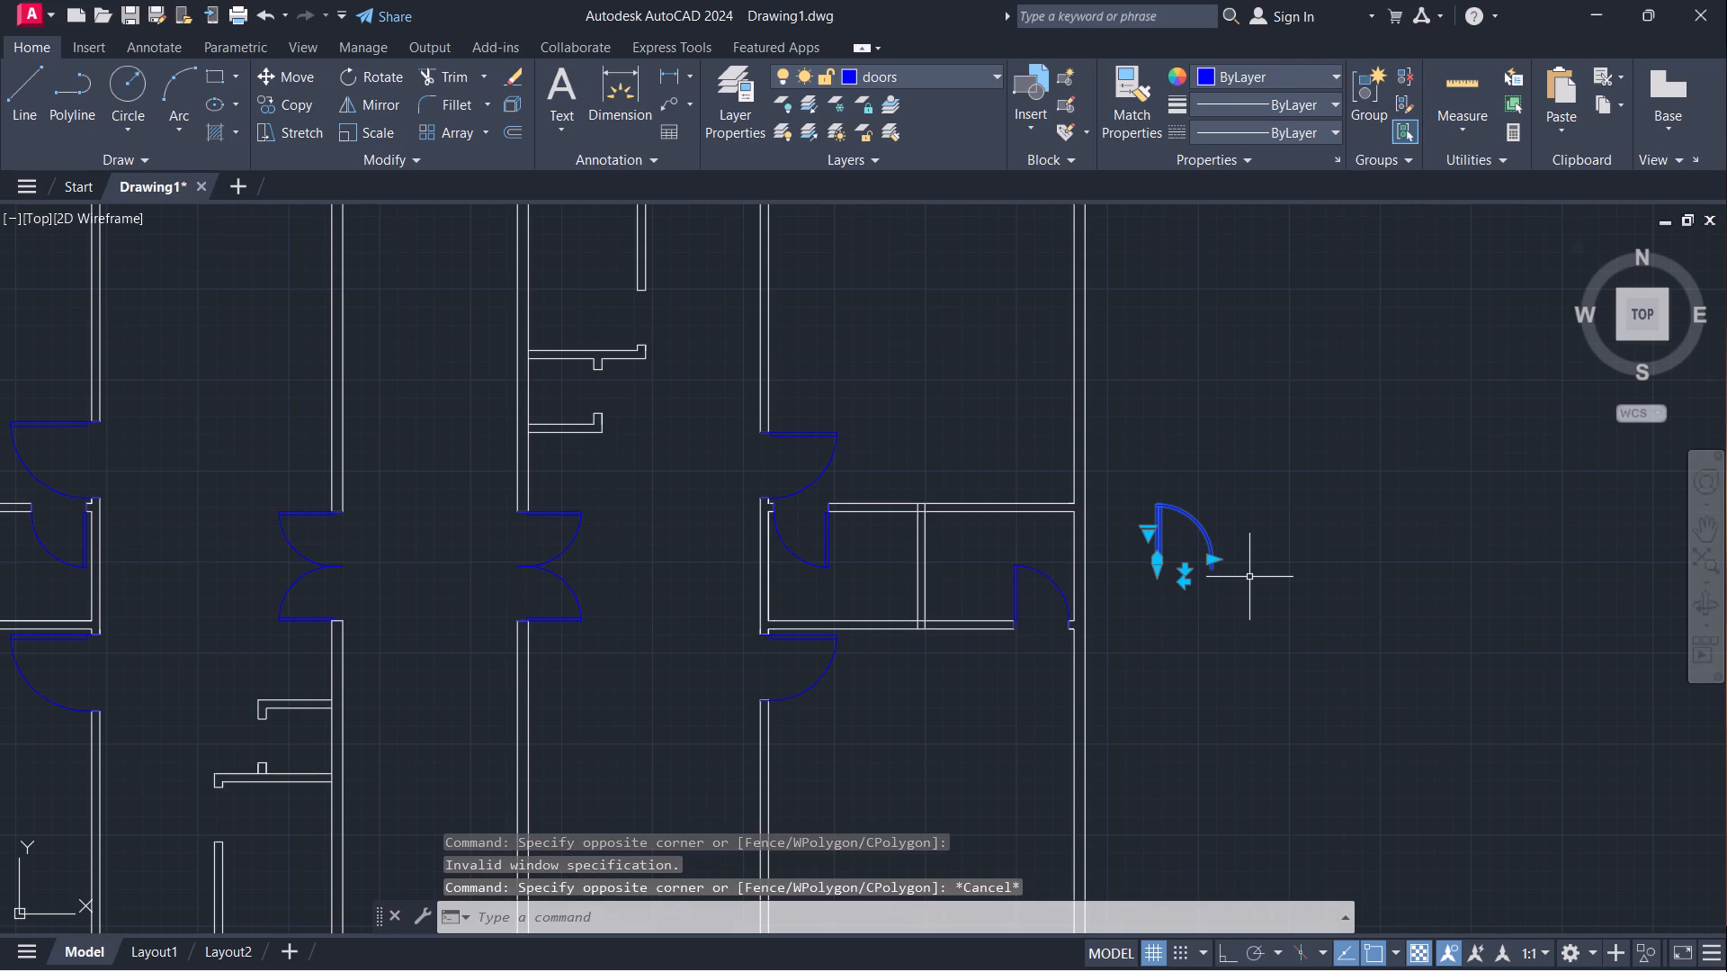
{"action": "key", "text": "Escape"}
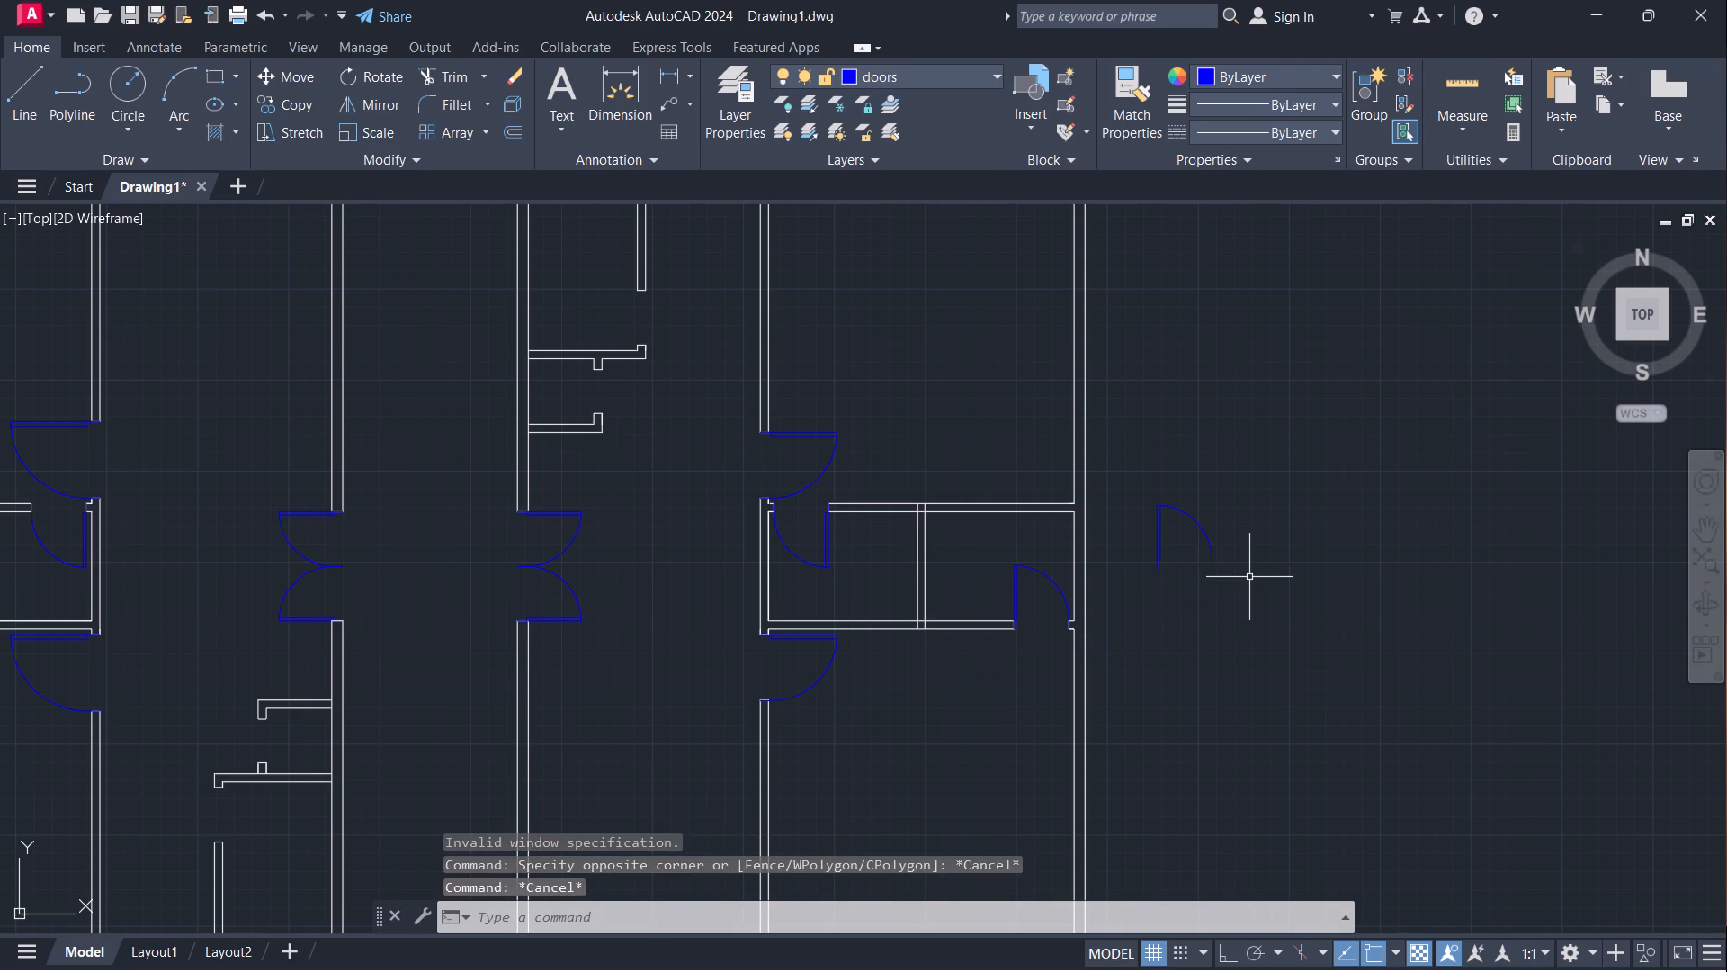
Scale the new door by reference from its hinge corner, using its opening width as reference and 2'6" as the new length.
{"action": "left_click", "coordinate": [1160, 547]}
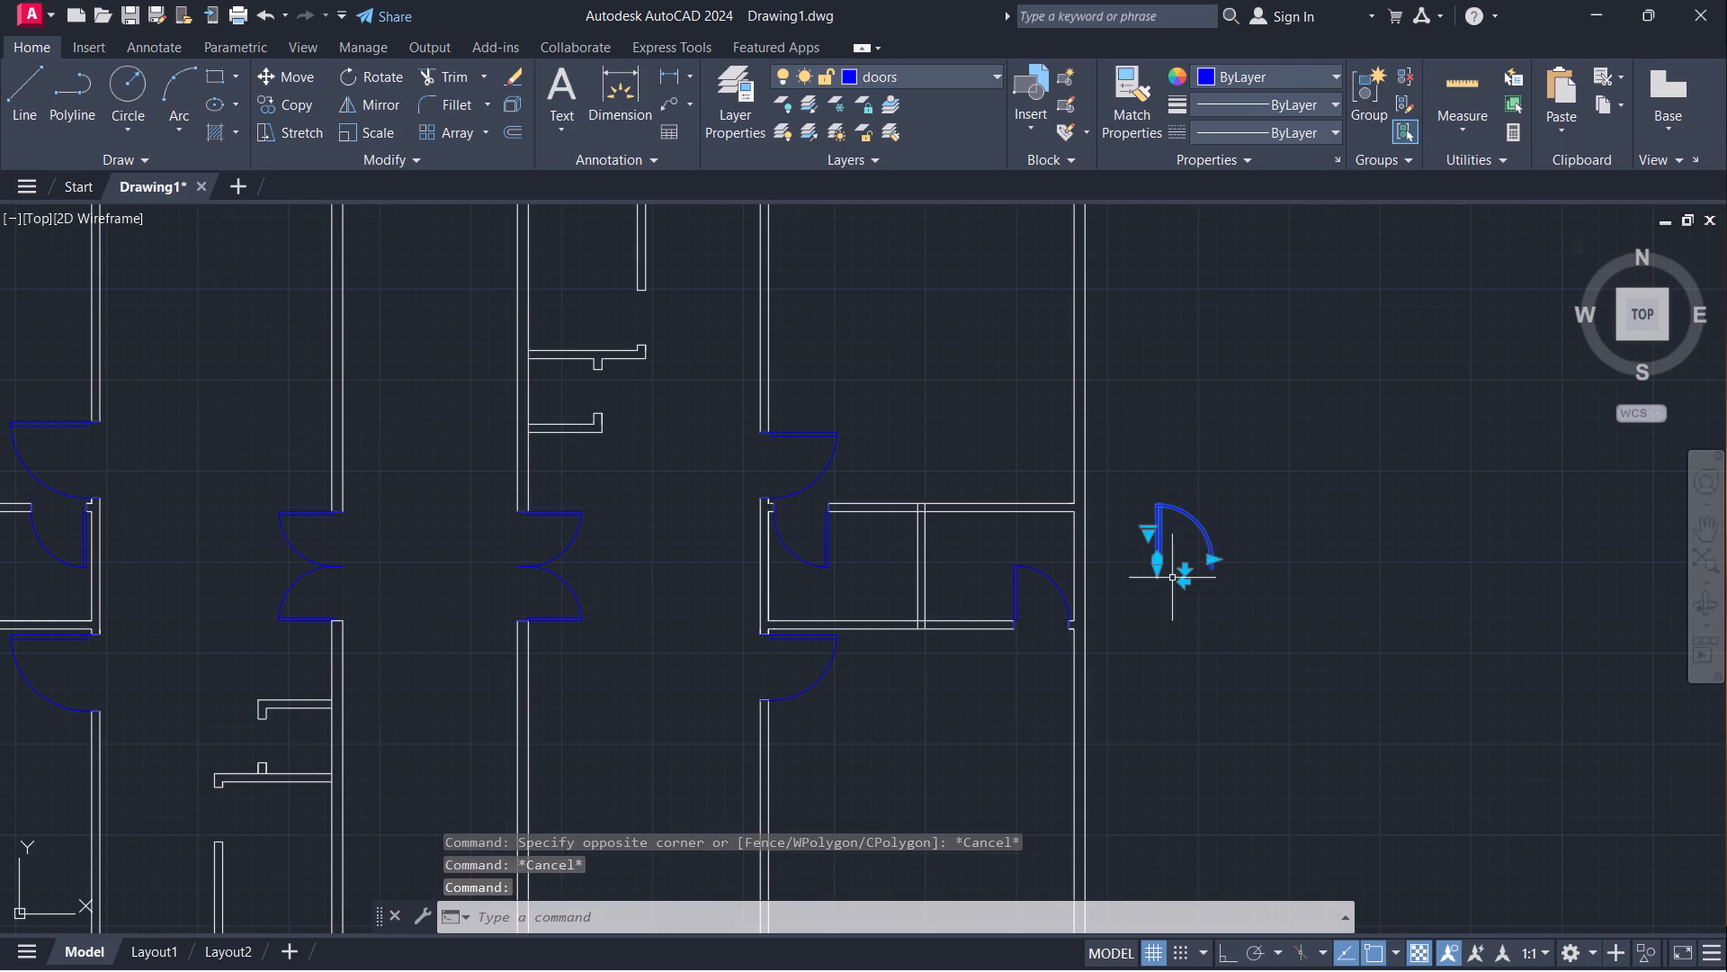
{"action": "type", "text": "sc"}
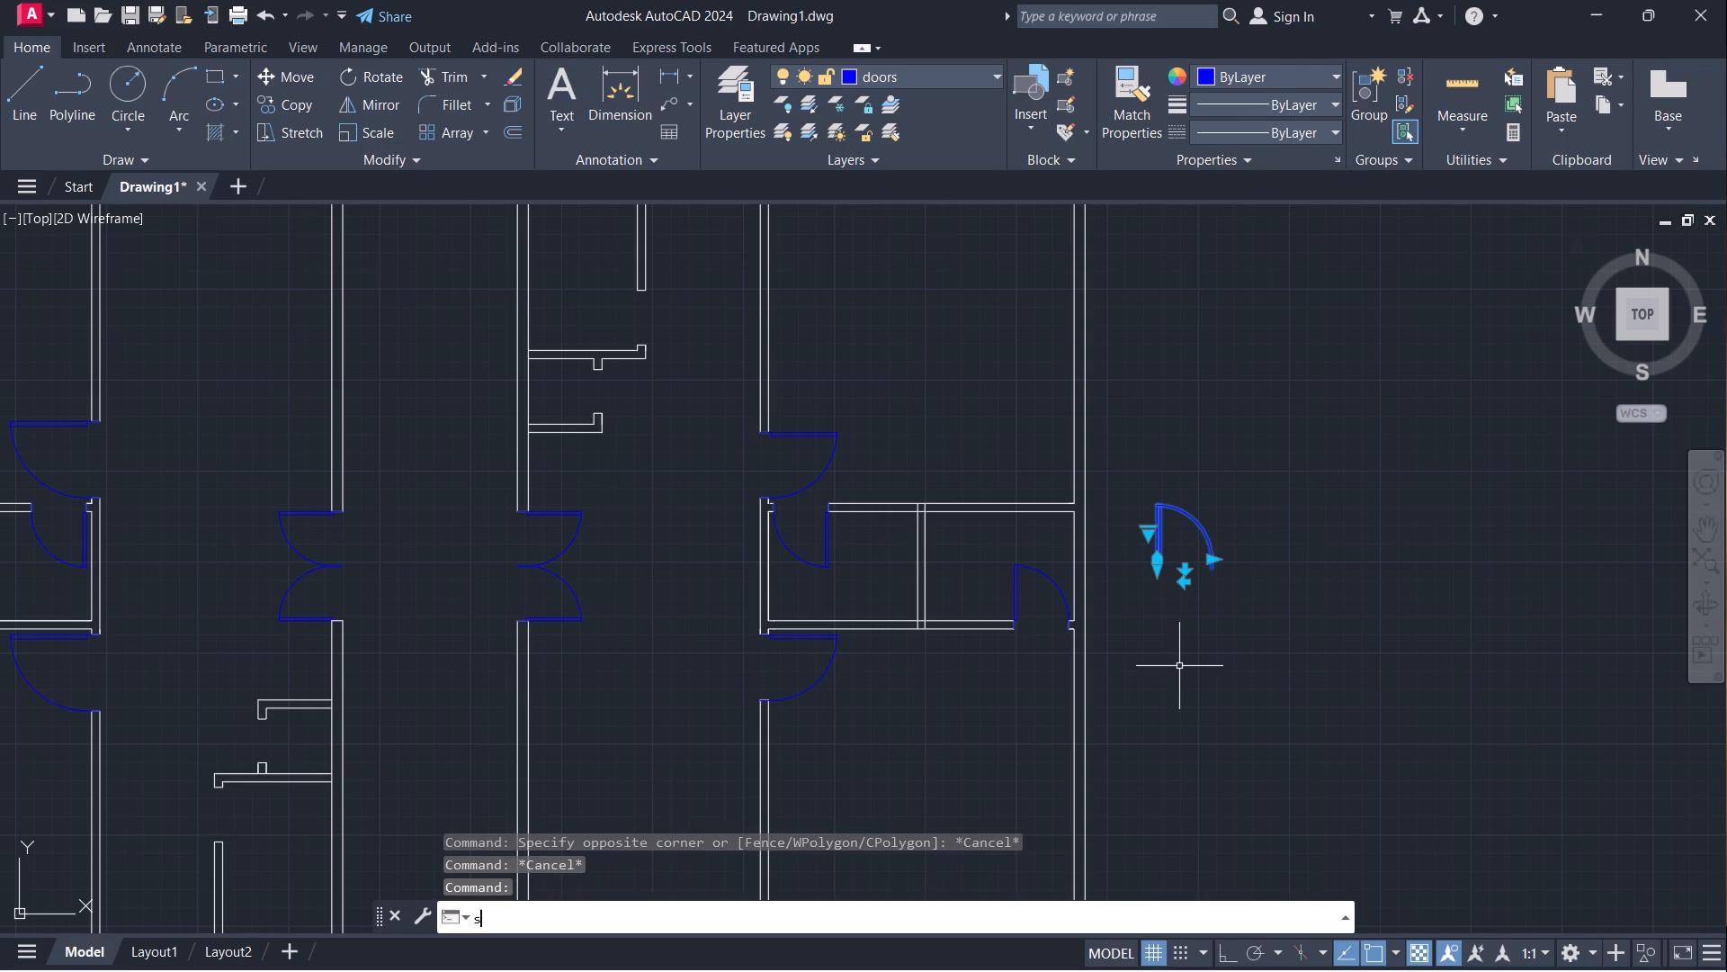
{"action": "key", "text": "Return"}
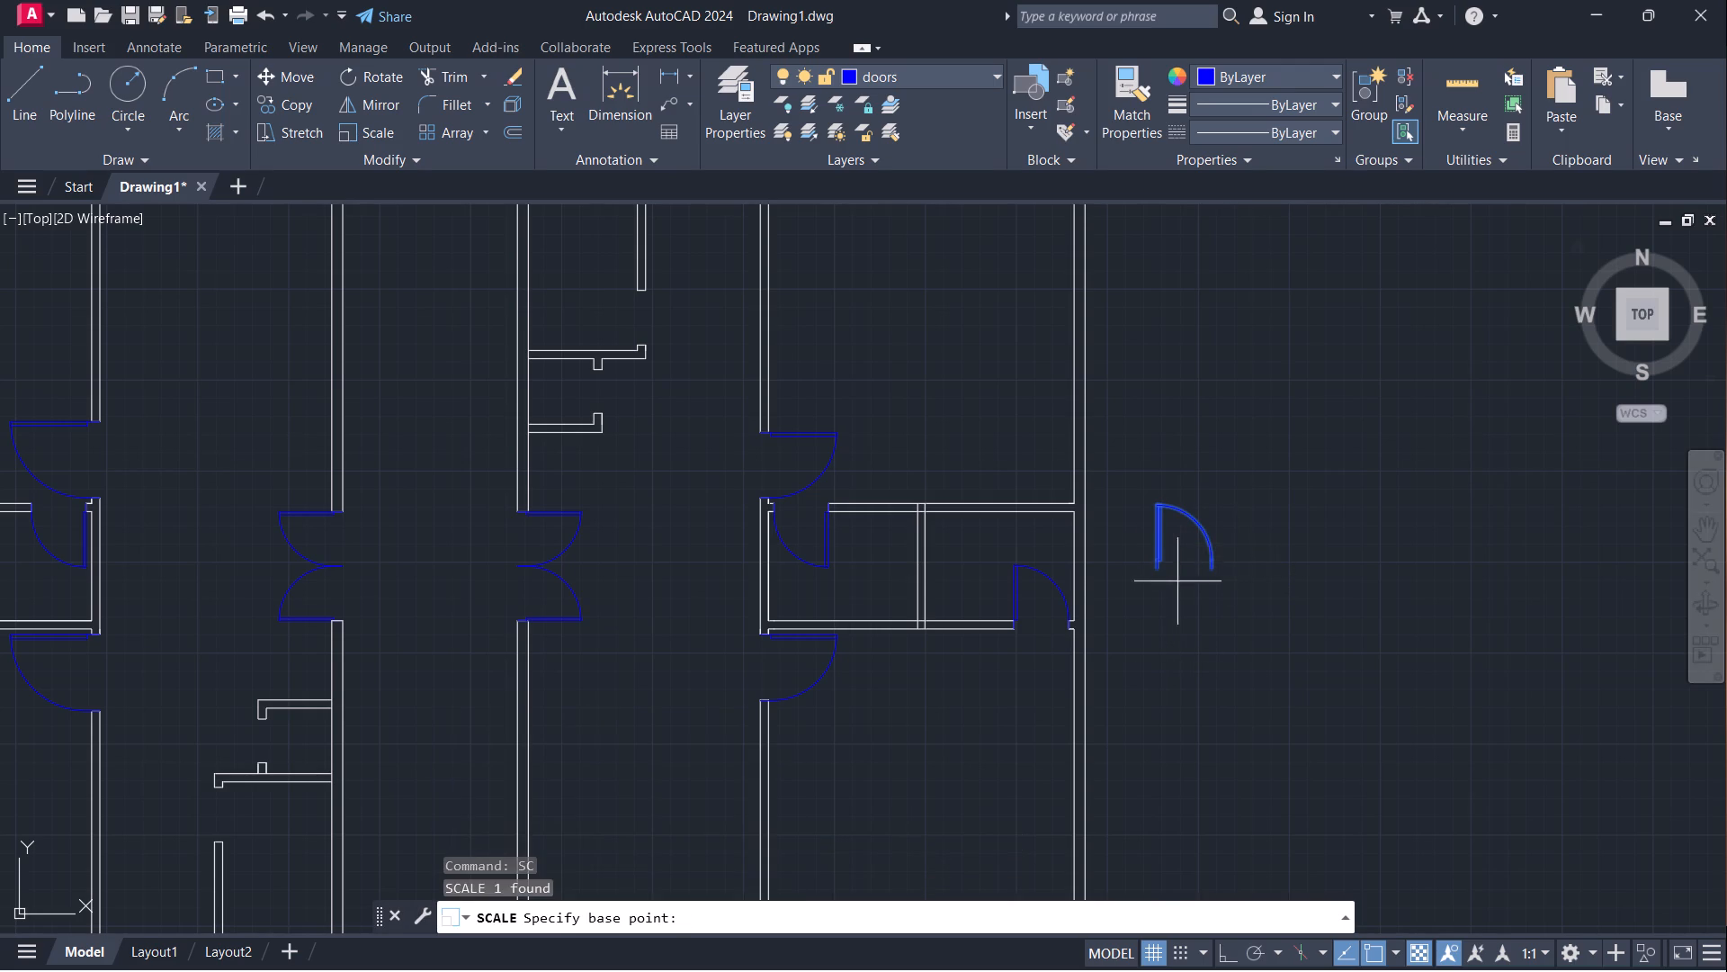
{"action": "scroll", "coordinate": [1165, 571], "scroll_direction": "up", "scroll_amount": 2}
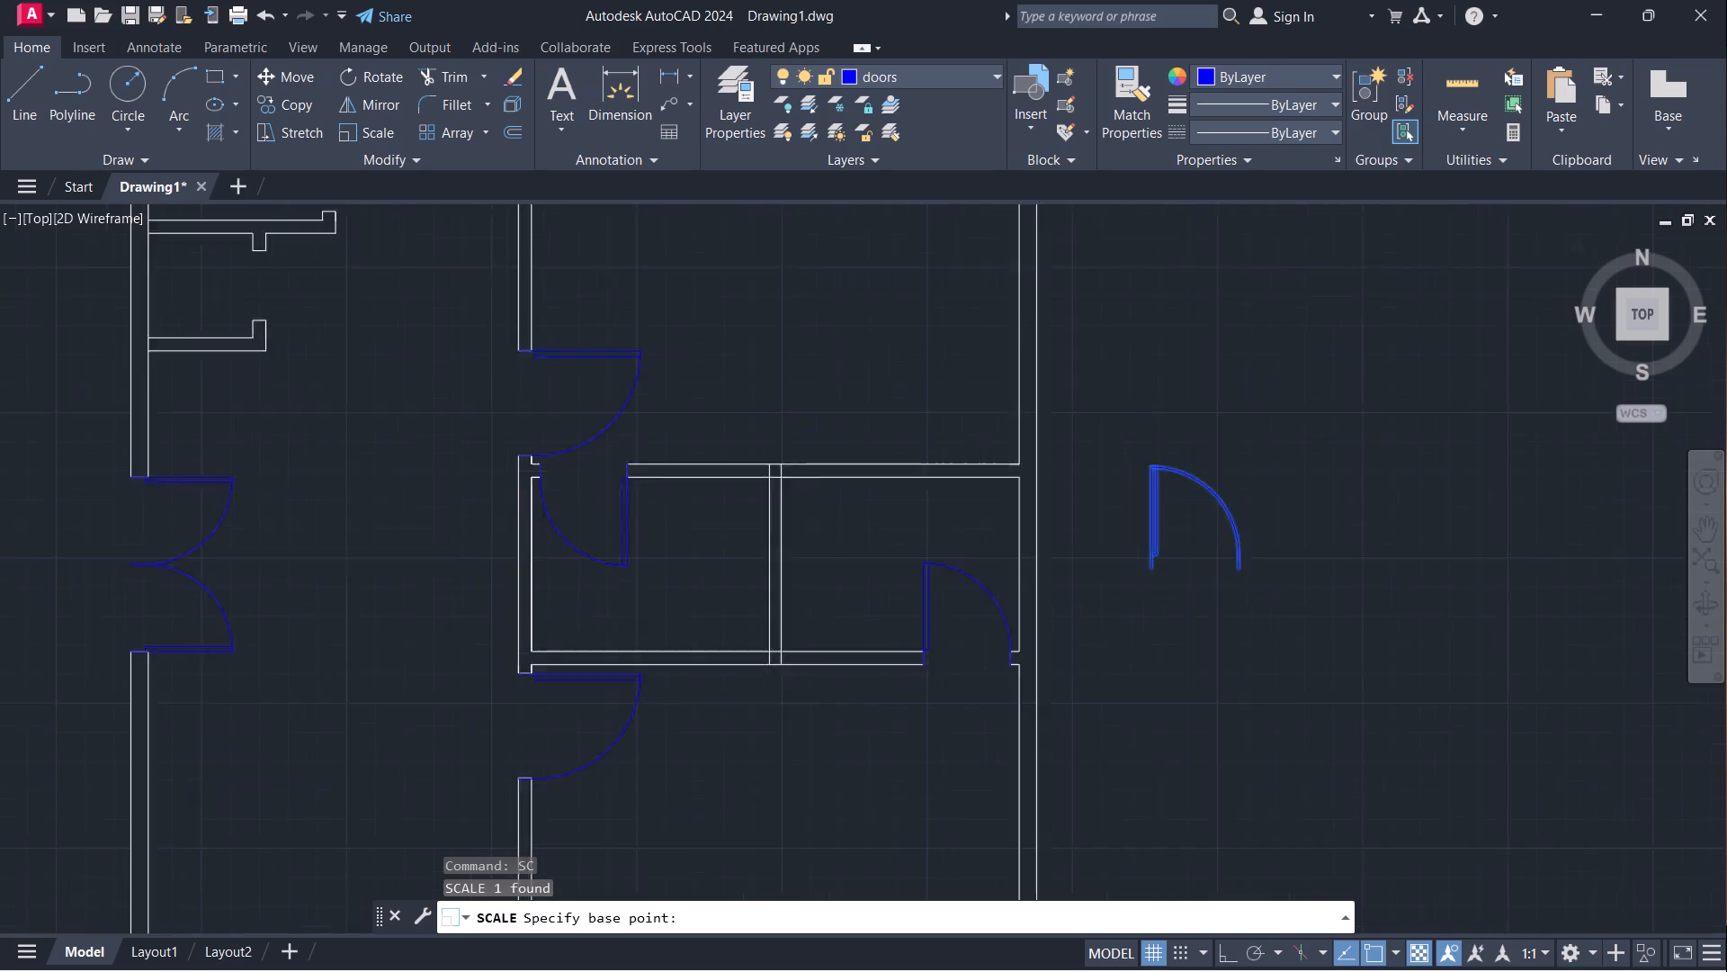
{"action": "scroll", "coordinate": [1165, 571], "scroll_direction": "up", "scroll_amount": 1}
{"action": "left_click", "coordinate": [1135, 576]}
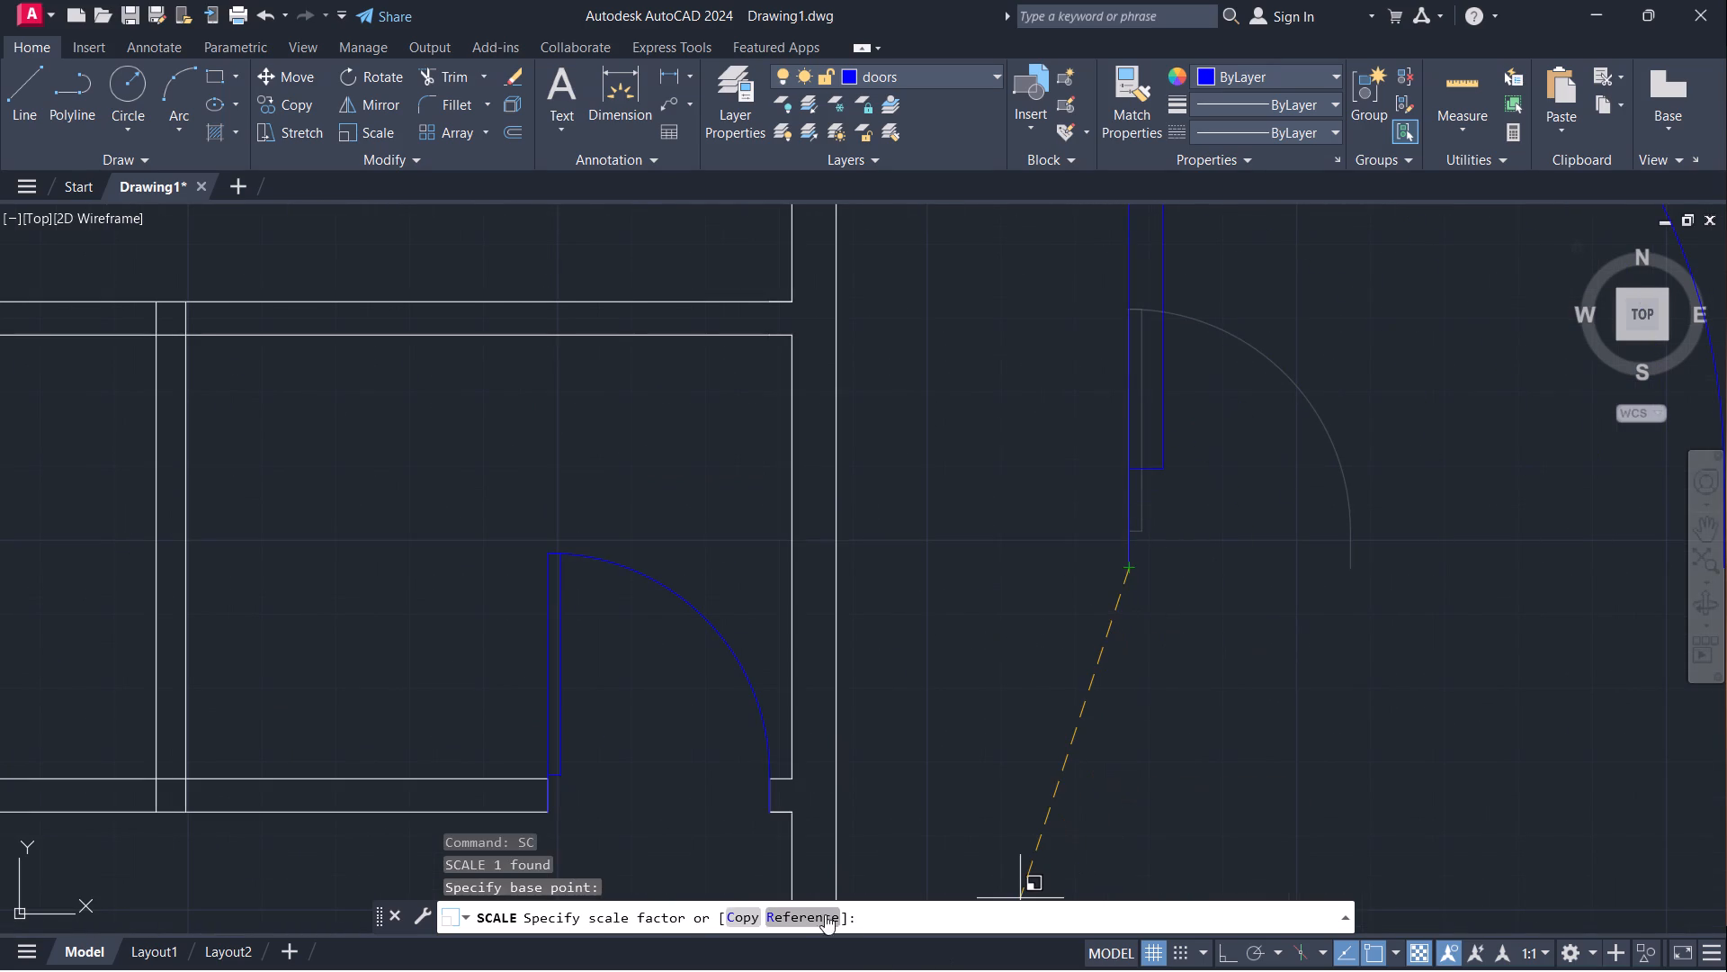
{"action": "left_click", "coordinate": [797, 921]}
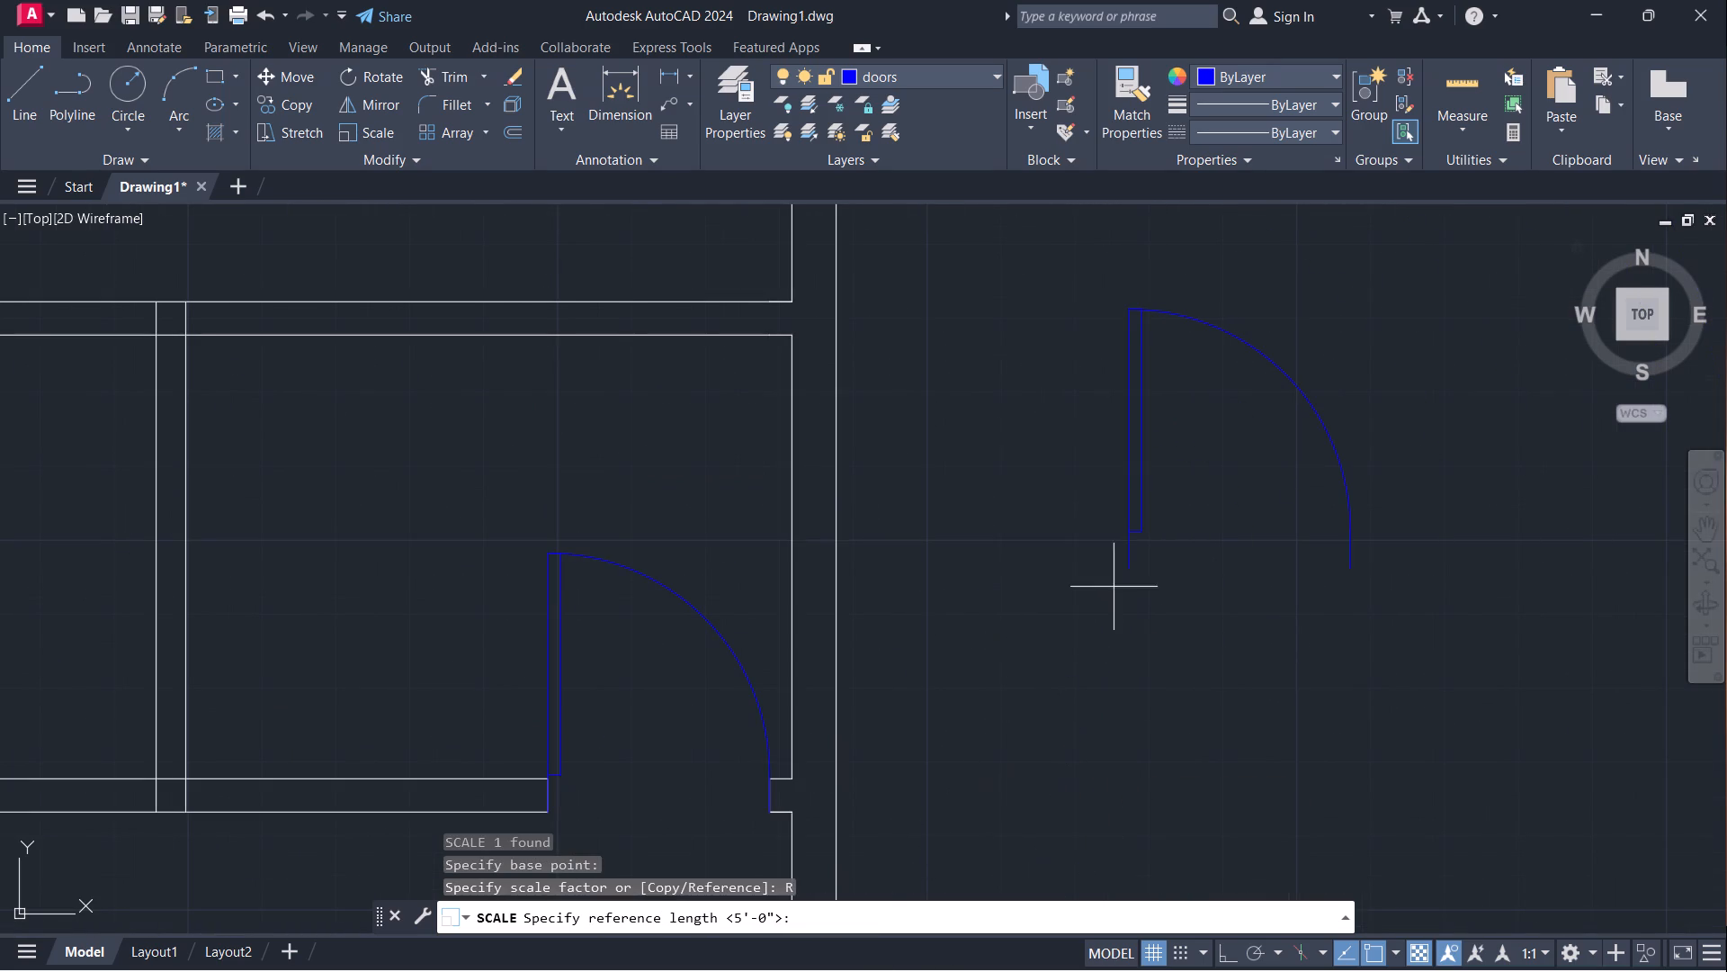
{"action": "left_click", "coordinate": [1132, 571]}
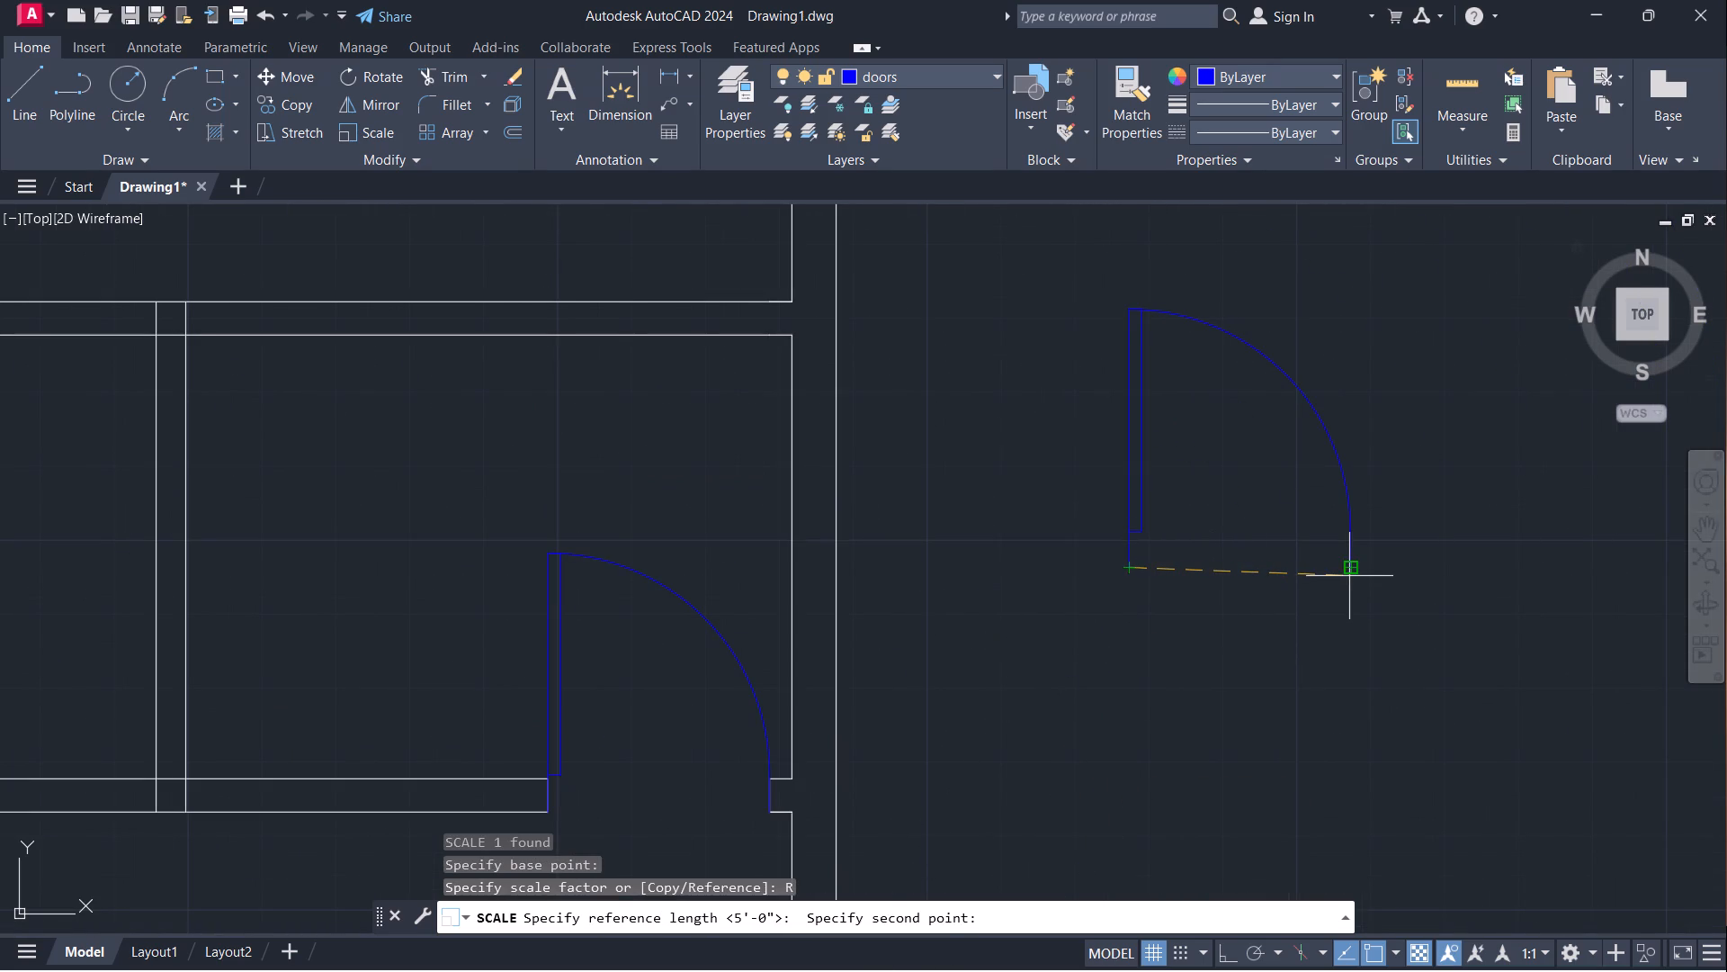
{"action": "left_click", "coordinate": [1349, 576]}
{"action": "type", "text": "2'6"}
{"action": "key", "text": "shift+quotedbl"}
{"action": "key", "text": "Return"}
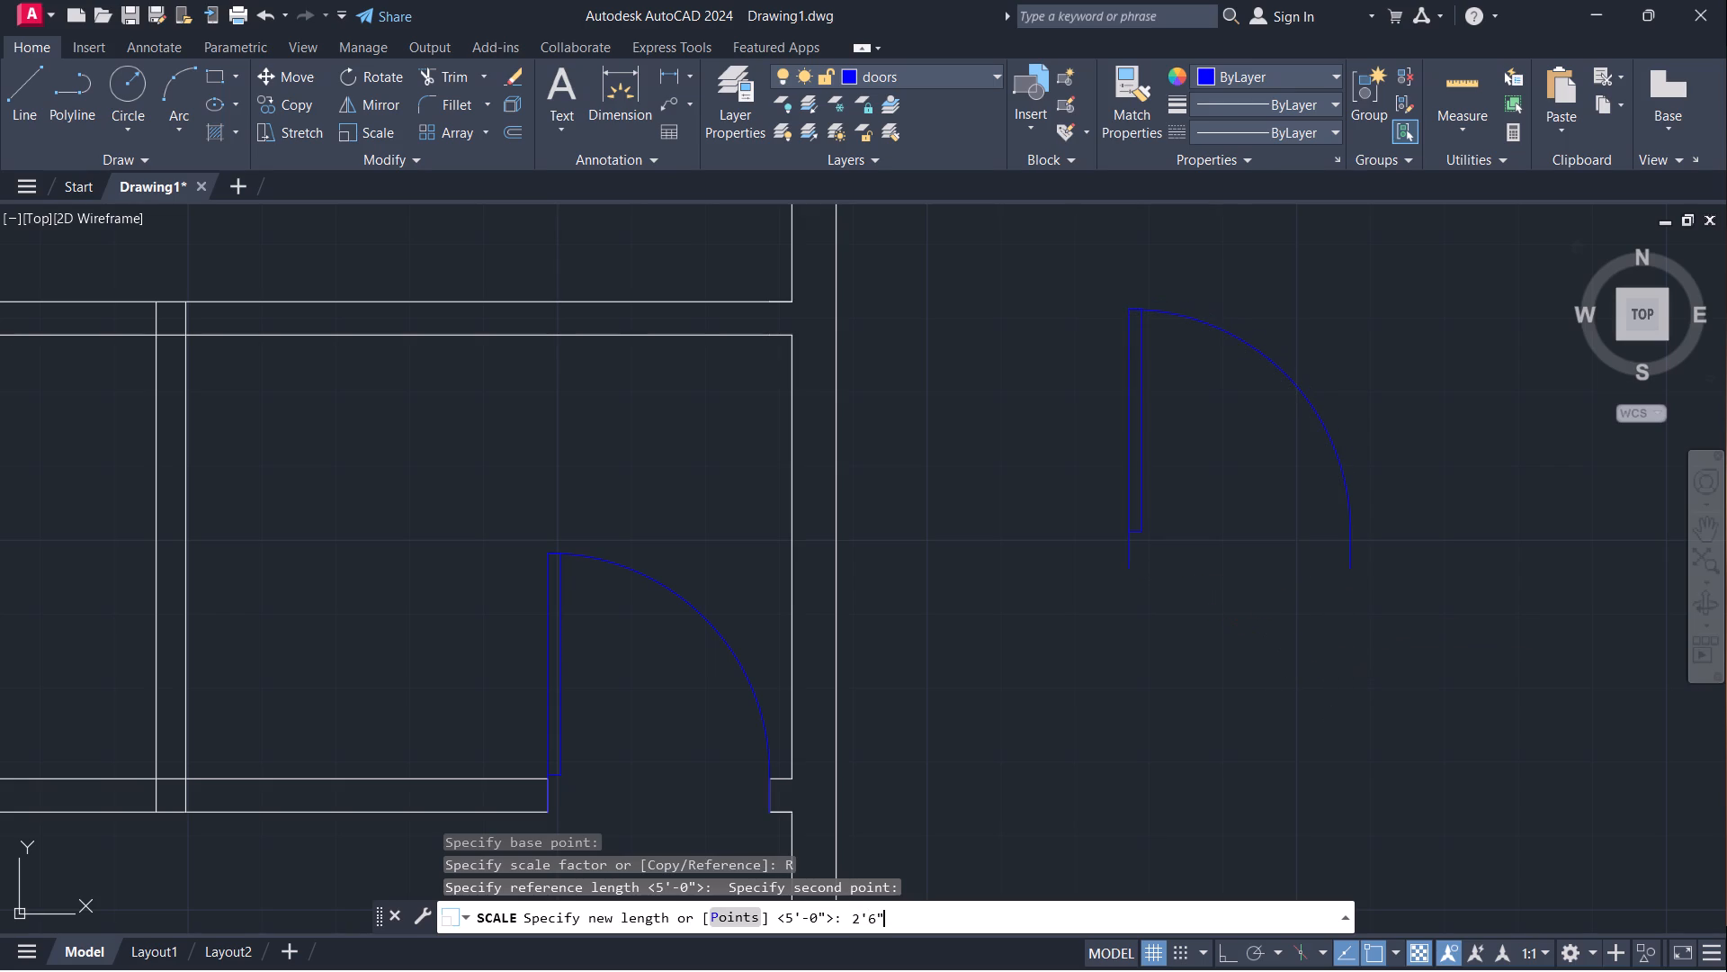
{"action": "scroll", "coordinate": [1356, 701], "scroll_direction": "down", "scroll_amount": 3}
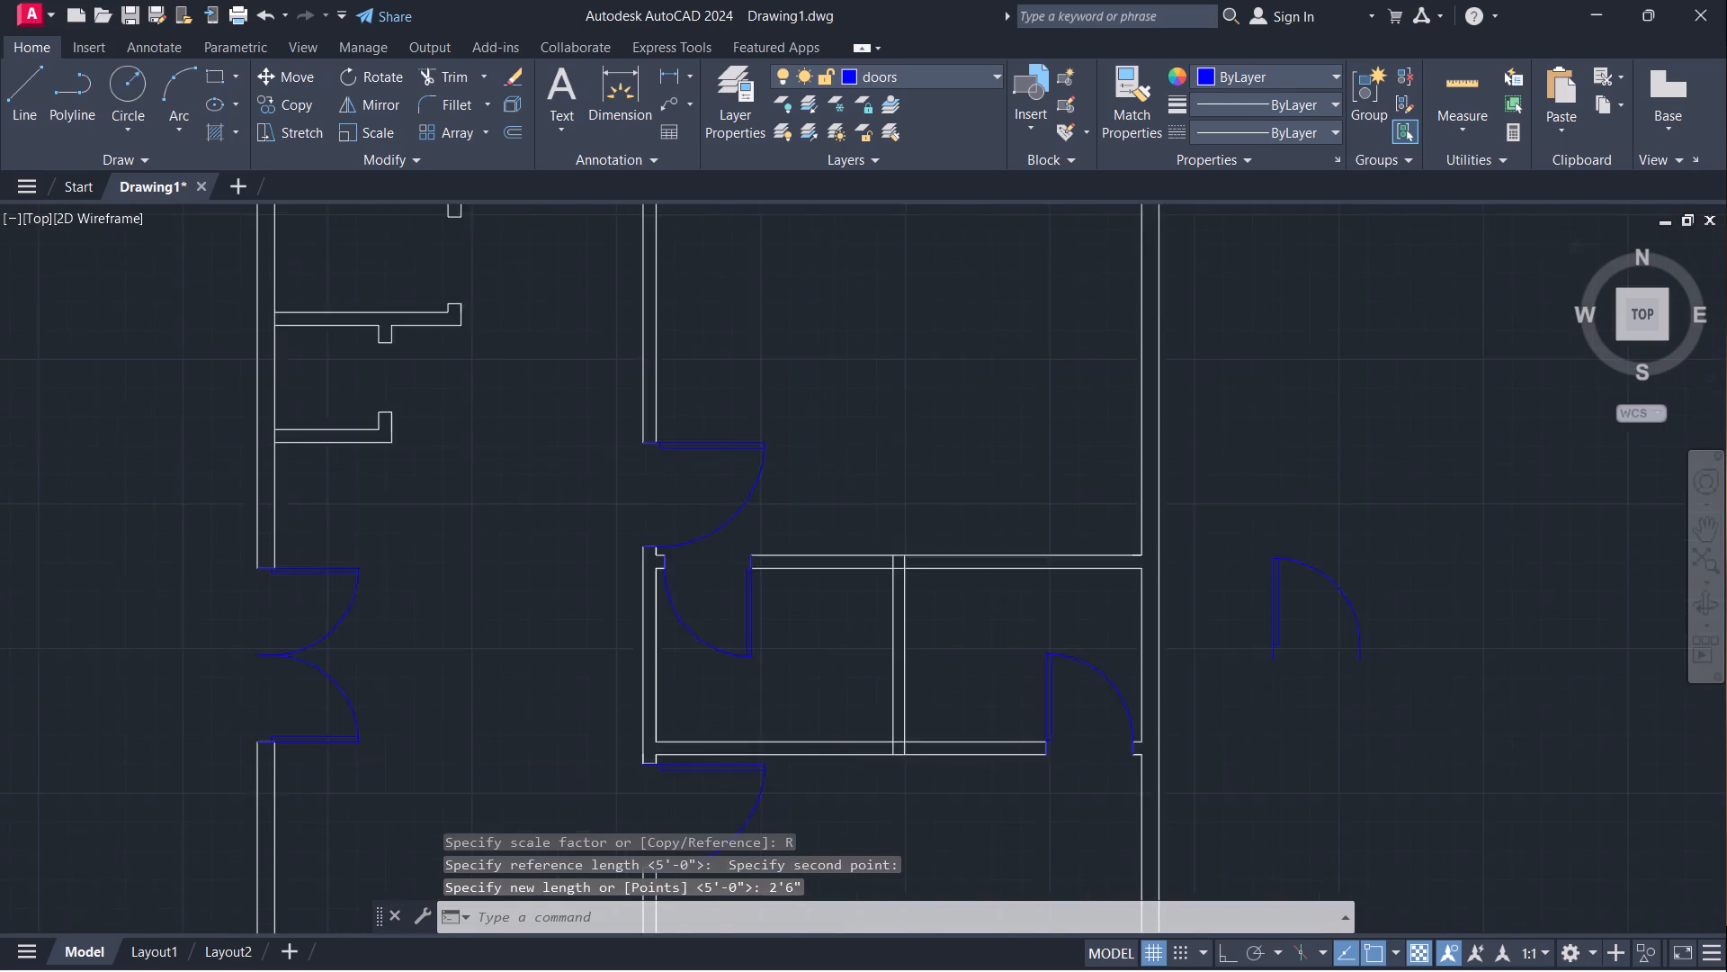
Rotate the scaled door 90° clockwise about its hinge corner so its leaf lies horizontal with the swing below.
{"action": "middle_click_drag", "start_coordinate": [1371, 764], "coordinate": [1275, 562]}
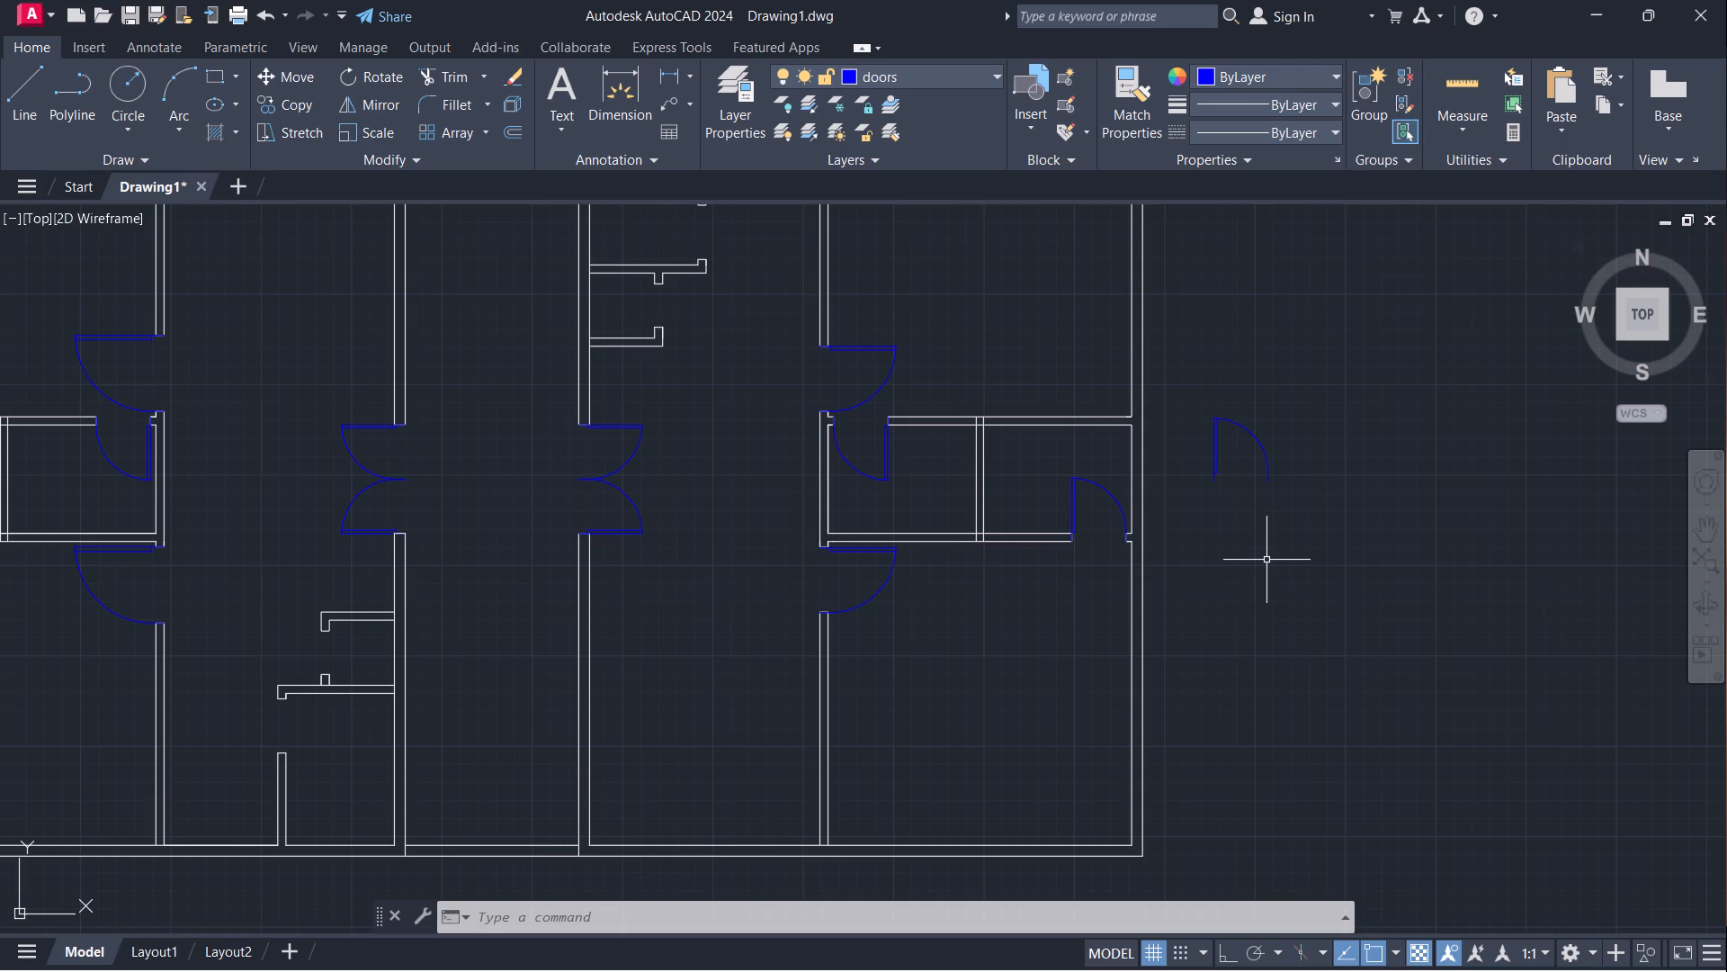
{"action": "scroll", "coordinate": [1284, 554], "scroll_direction": "down", "scroll_amount": 1}
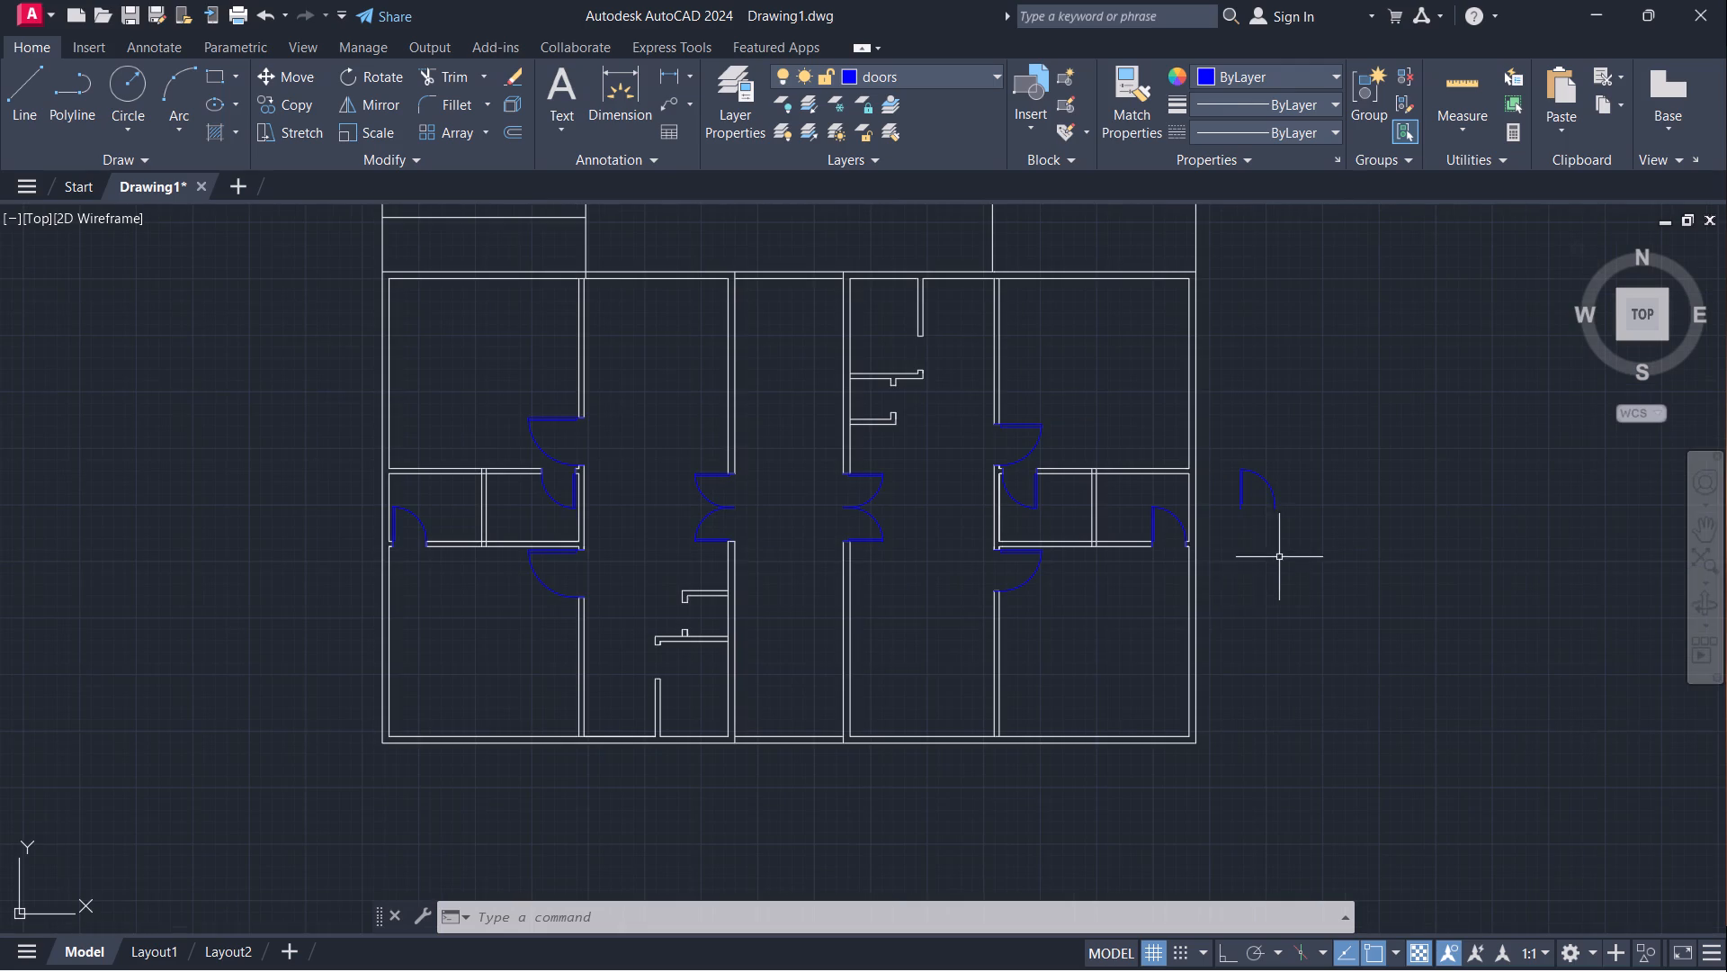
{"action": "left_click", "coordinate": [1239, 499]}
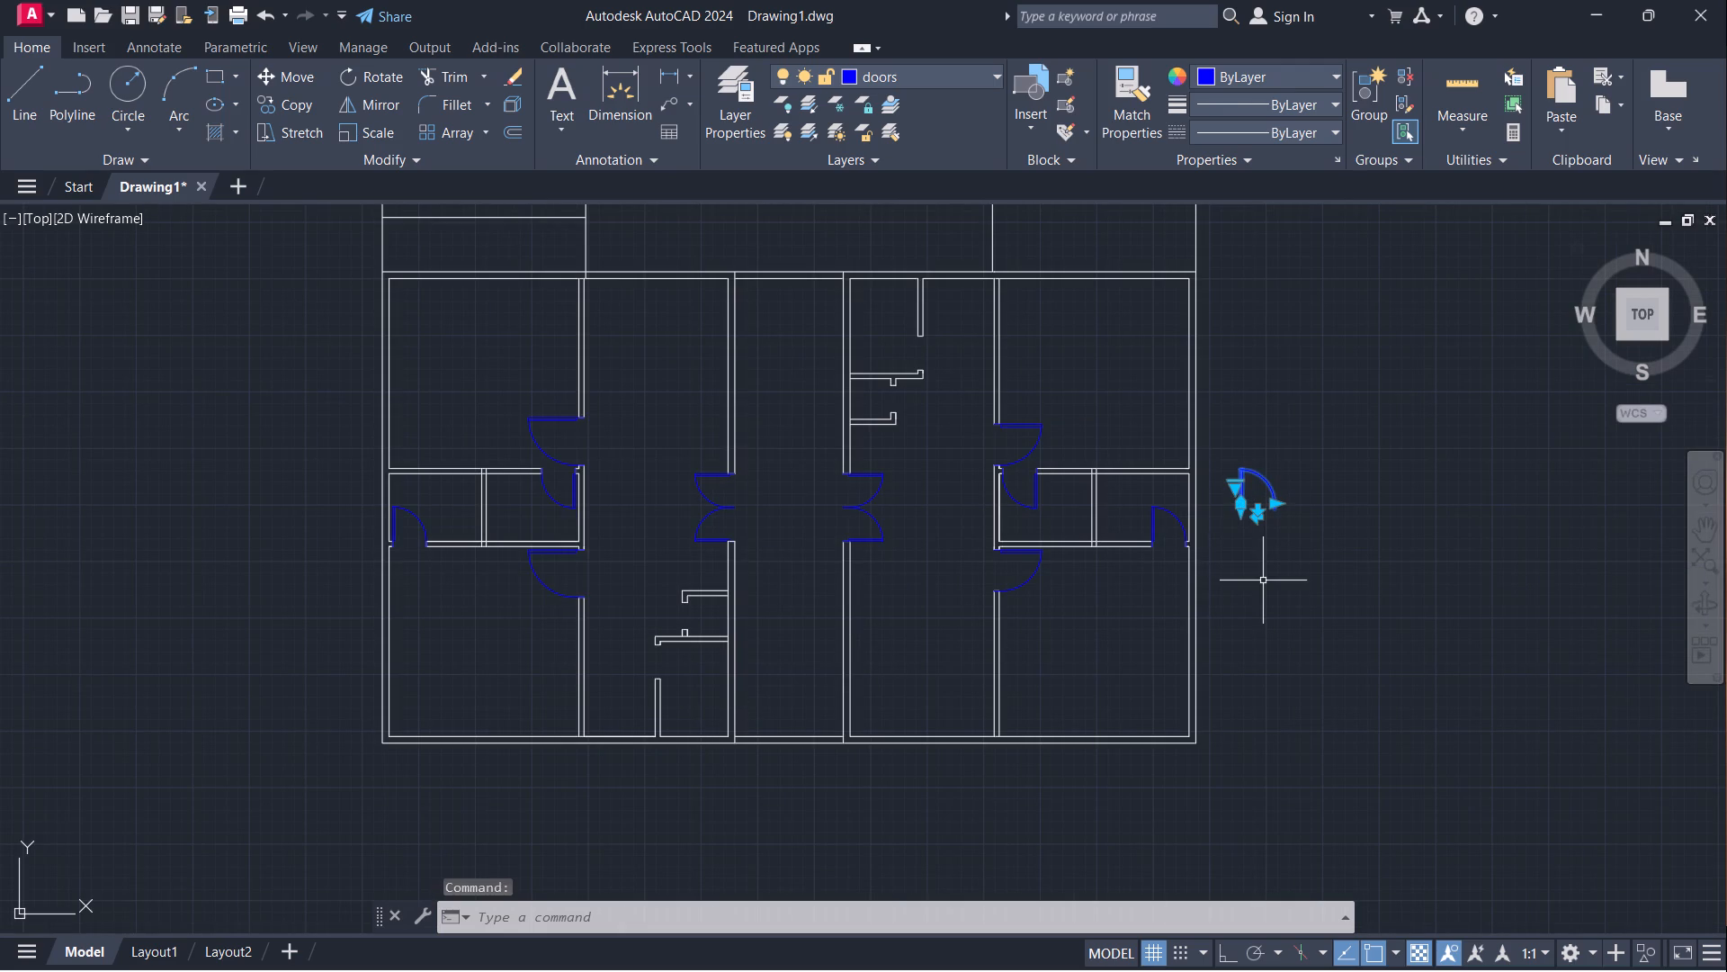
{"action": "type", "text": "ro"}
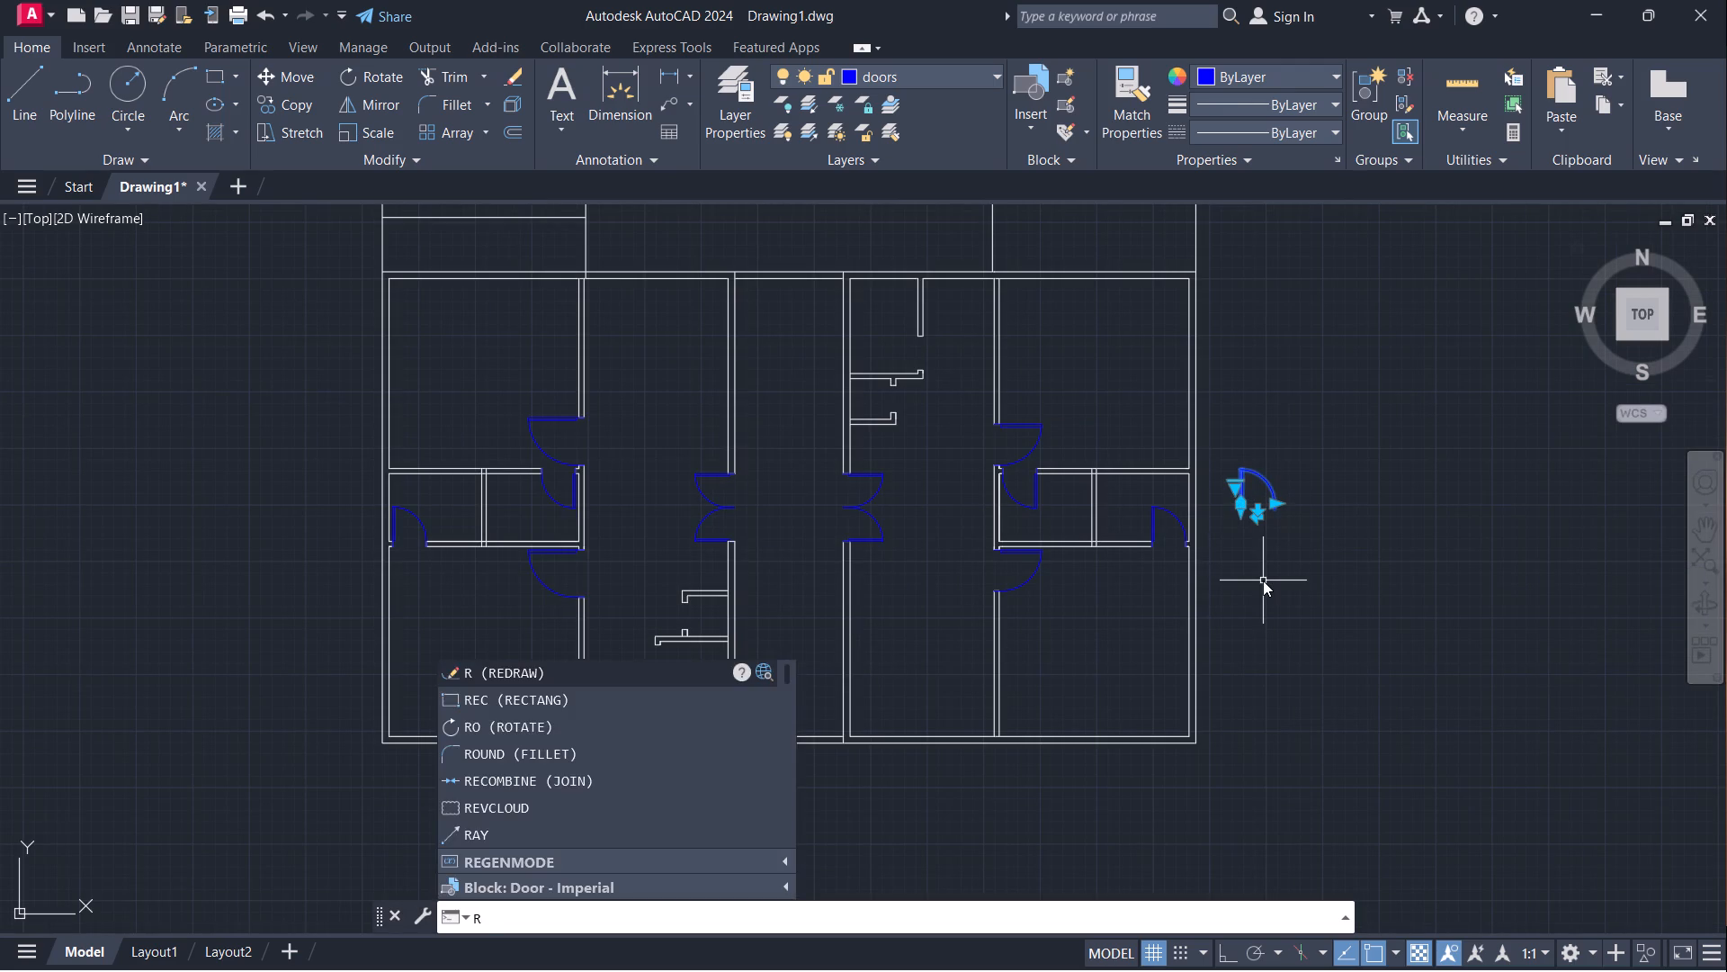
{"action": "key", "text": "Return"}
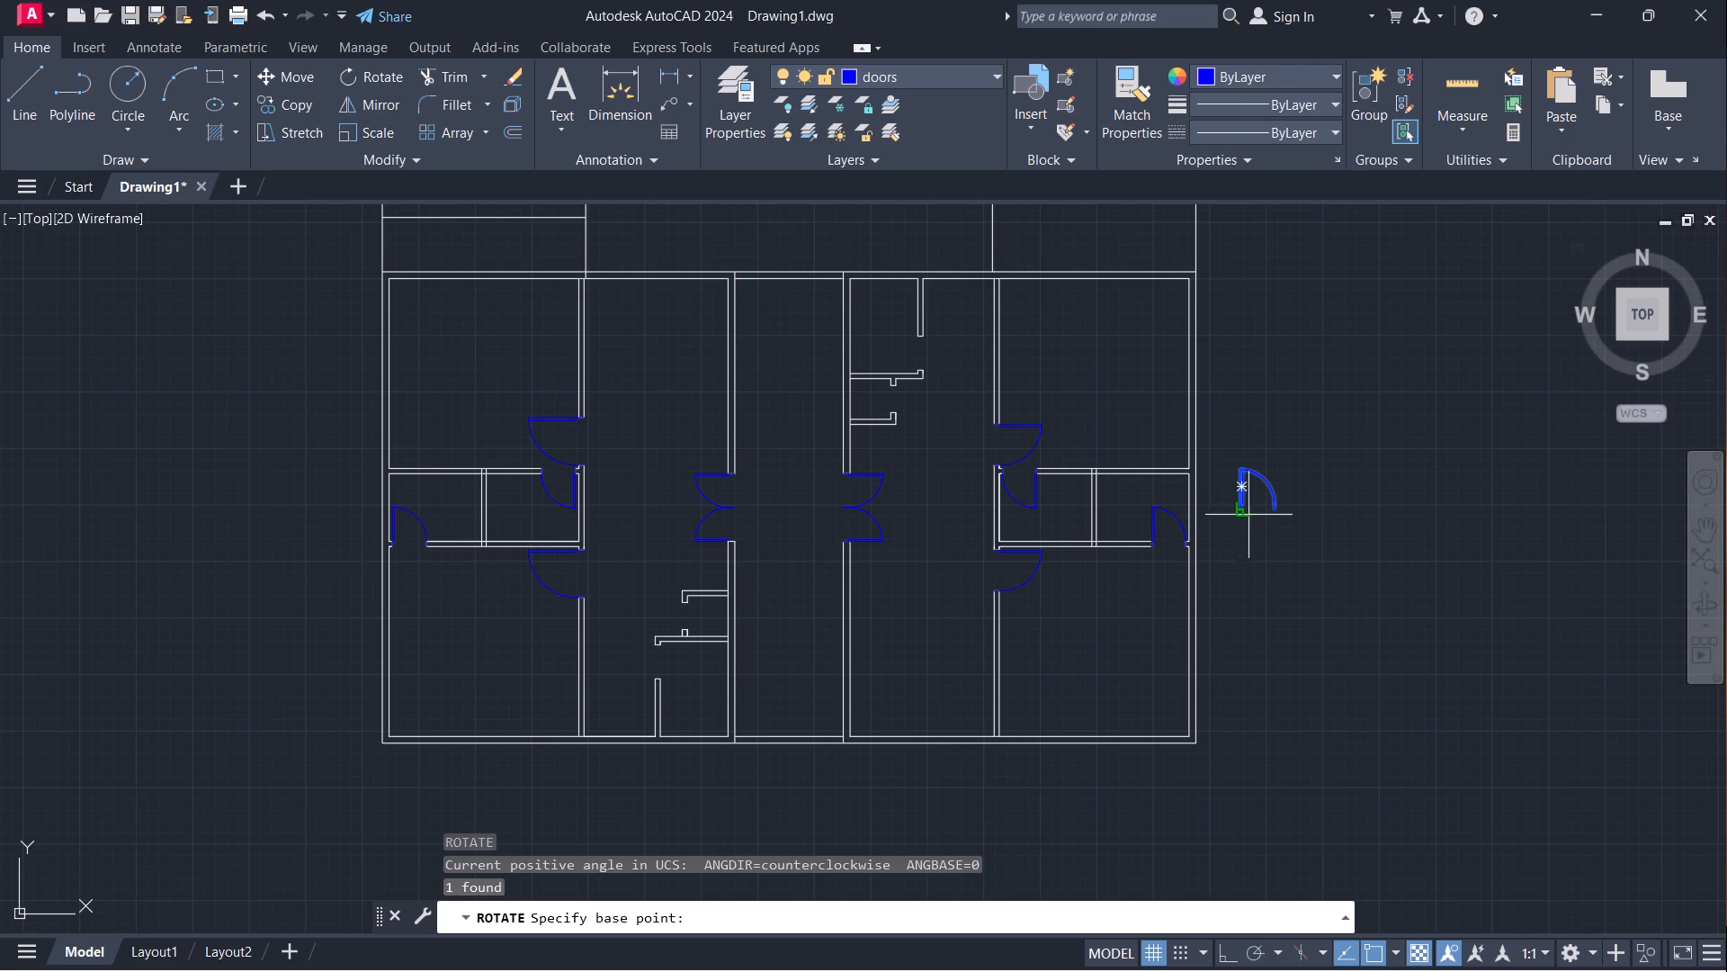
{"action": "left_click", "coordinate": [1248, 518]}
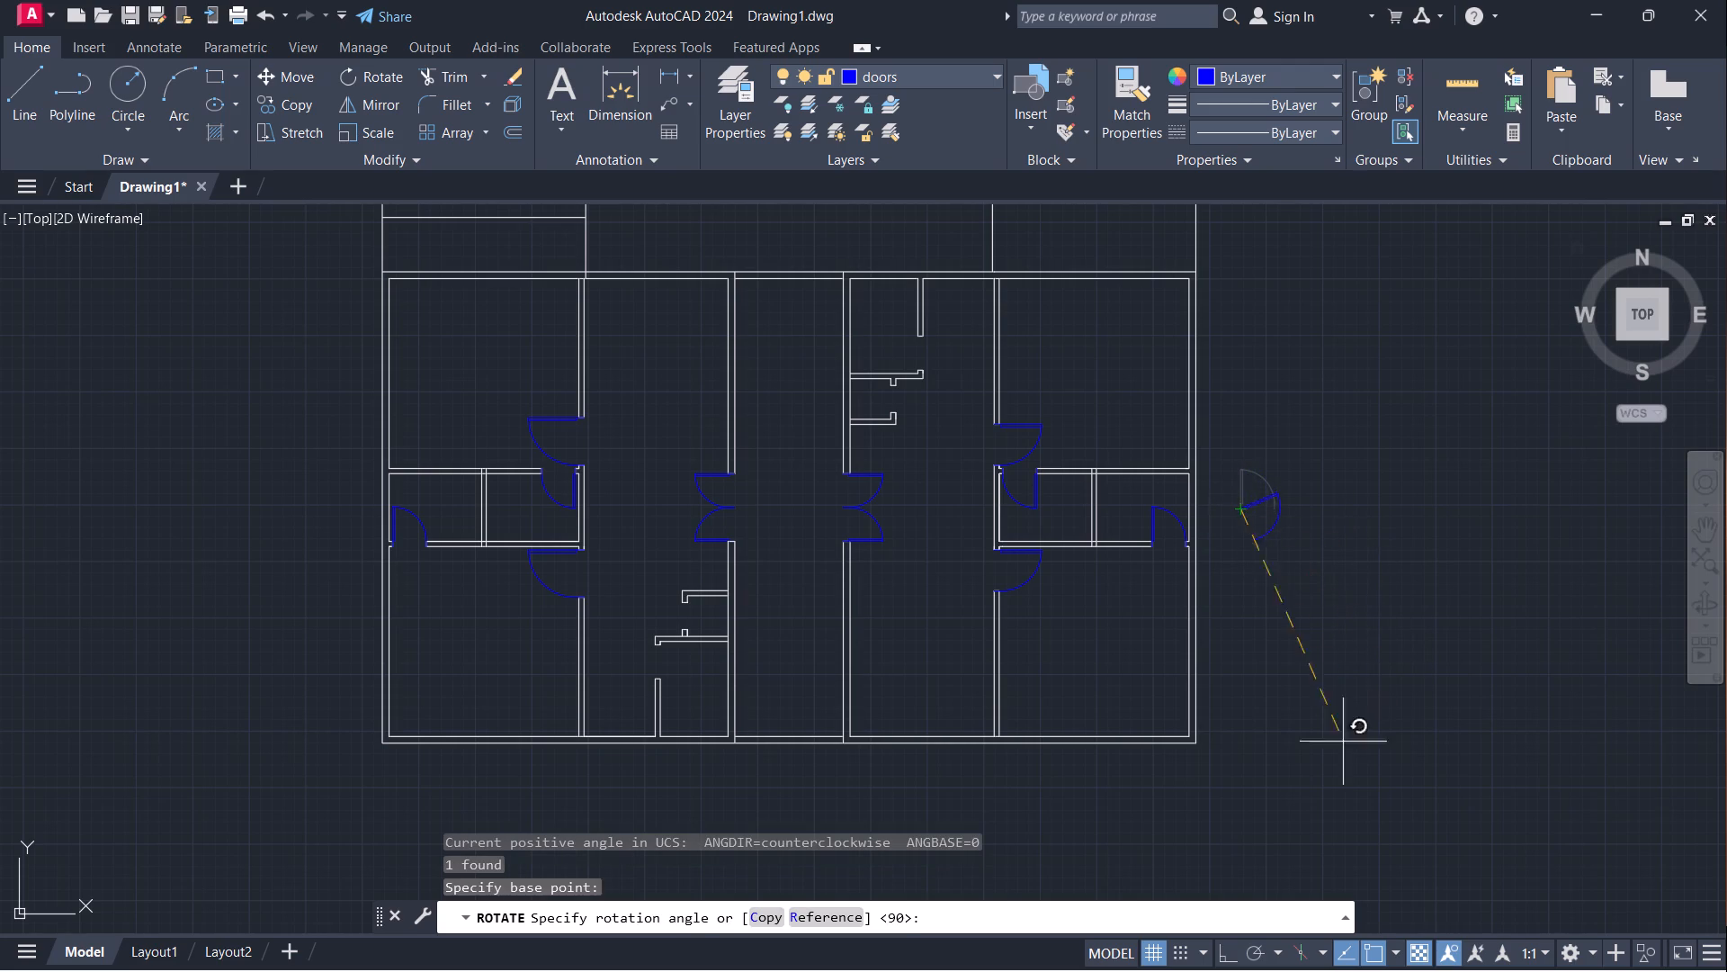
{"action": "left_click", "coordinate": [1236, 851]}
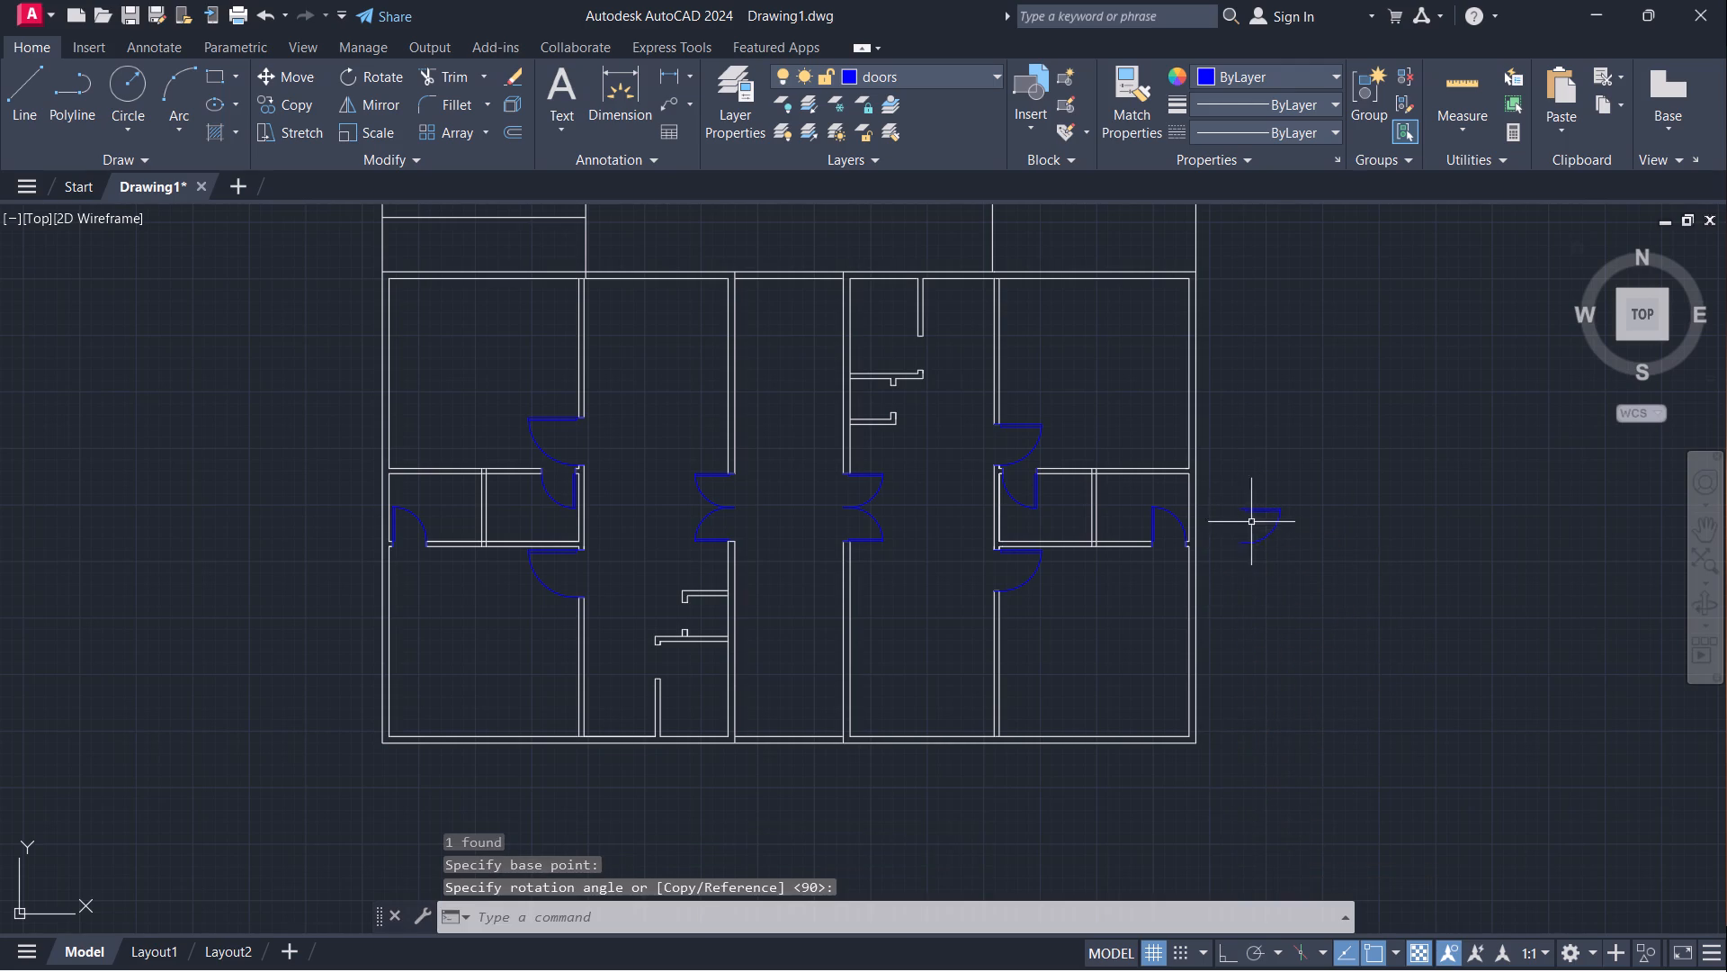
Copy the rotated door from its hinge corner into the lowest partition opening beside the corridor's left wall, against the short upper wall stub.
{"action": "left_click", "coordinate": [1245, 511]}
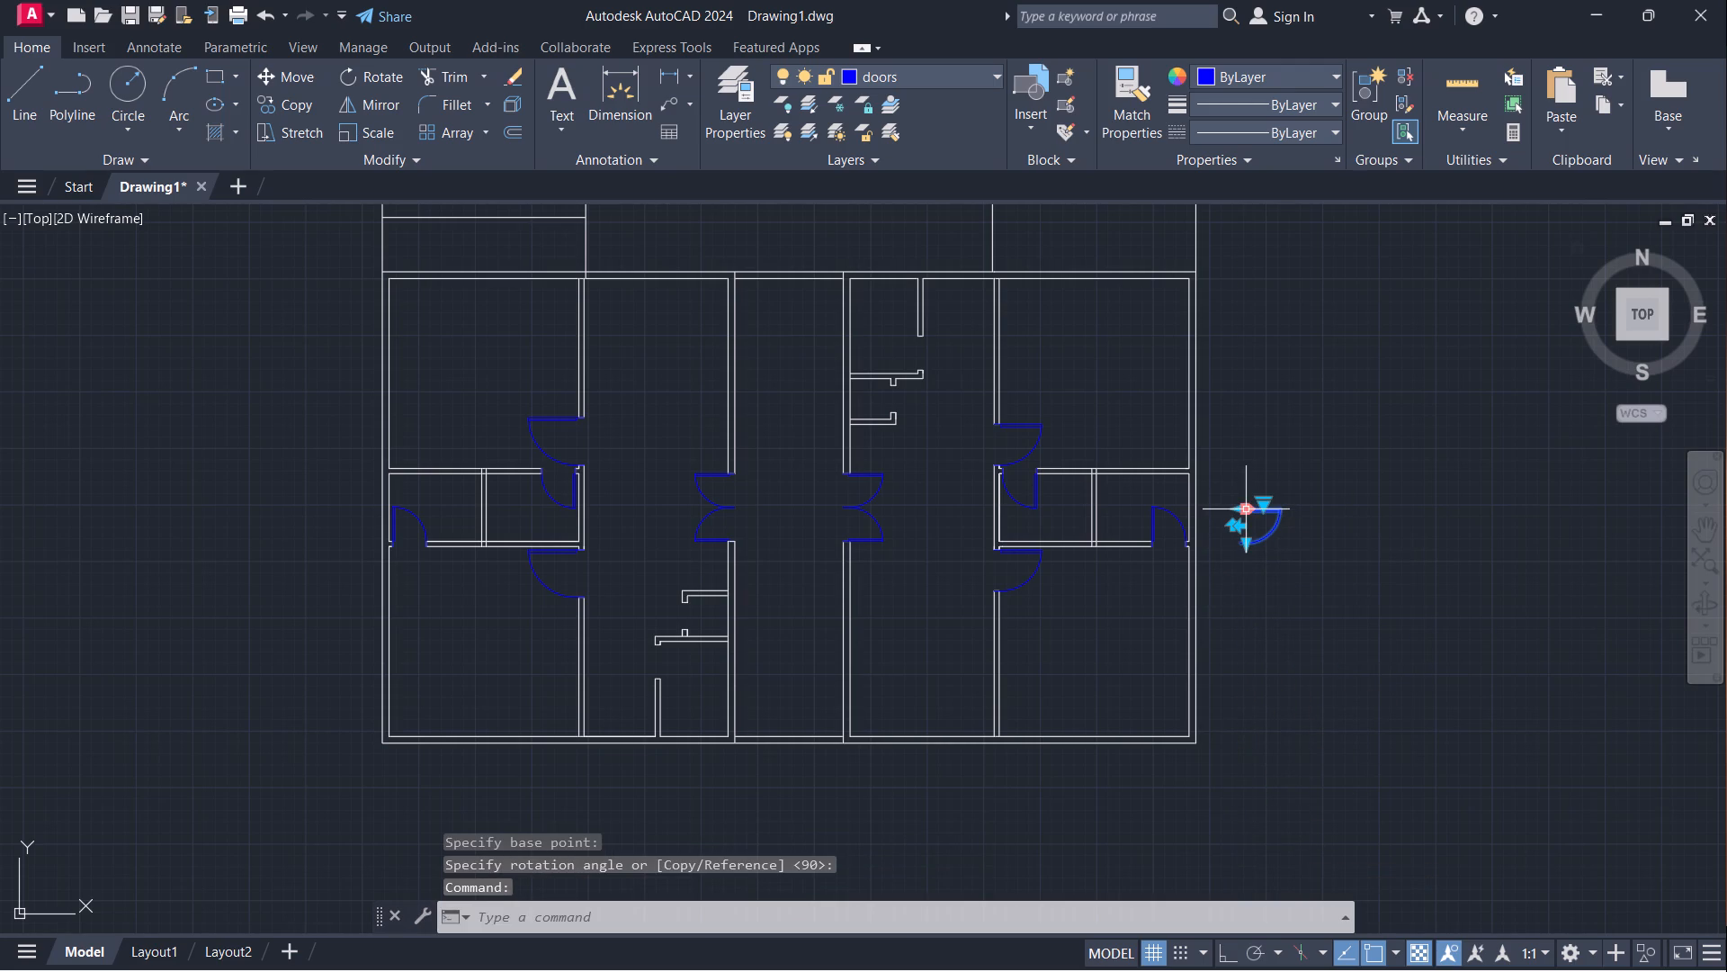
{"action": "type", "text": "co"}
{"action": "key", "text": "Return"}
{"action": "key", "text": "F8"}
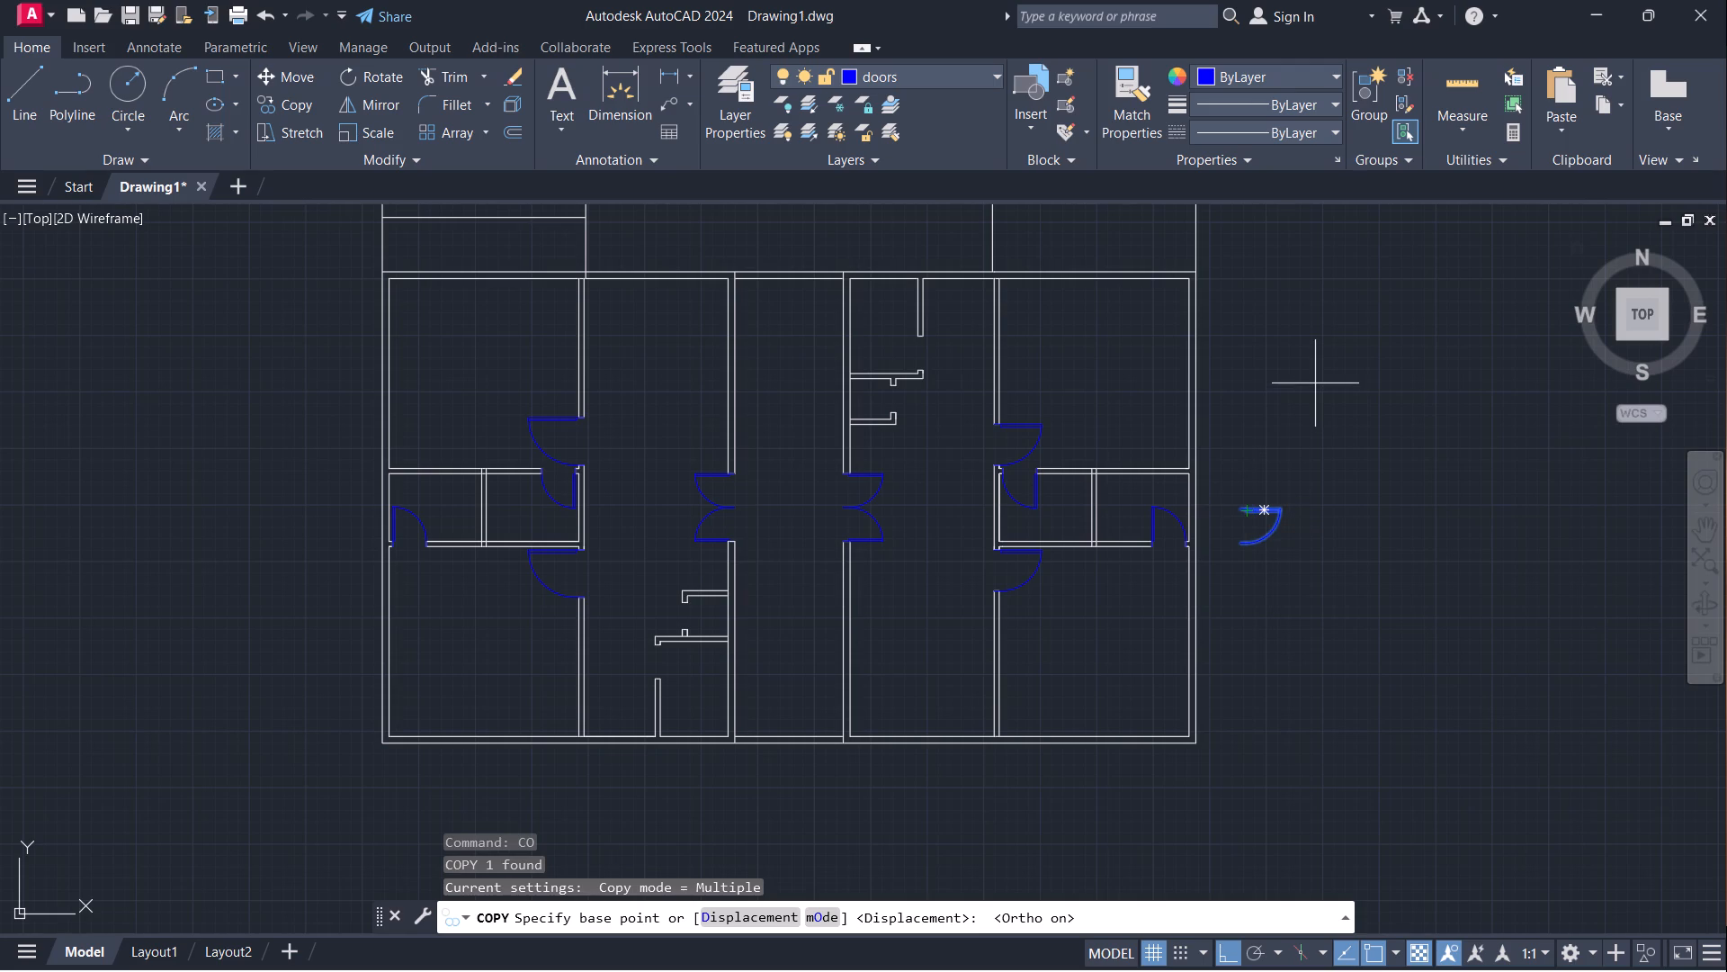
{"action": "scroll", "coordinate": [1266, 507], "scroll_direction": "up", "scroll_amount": 3}
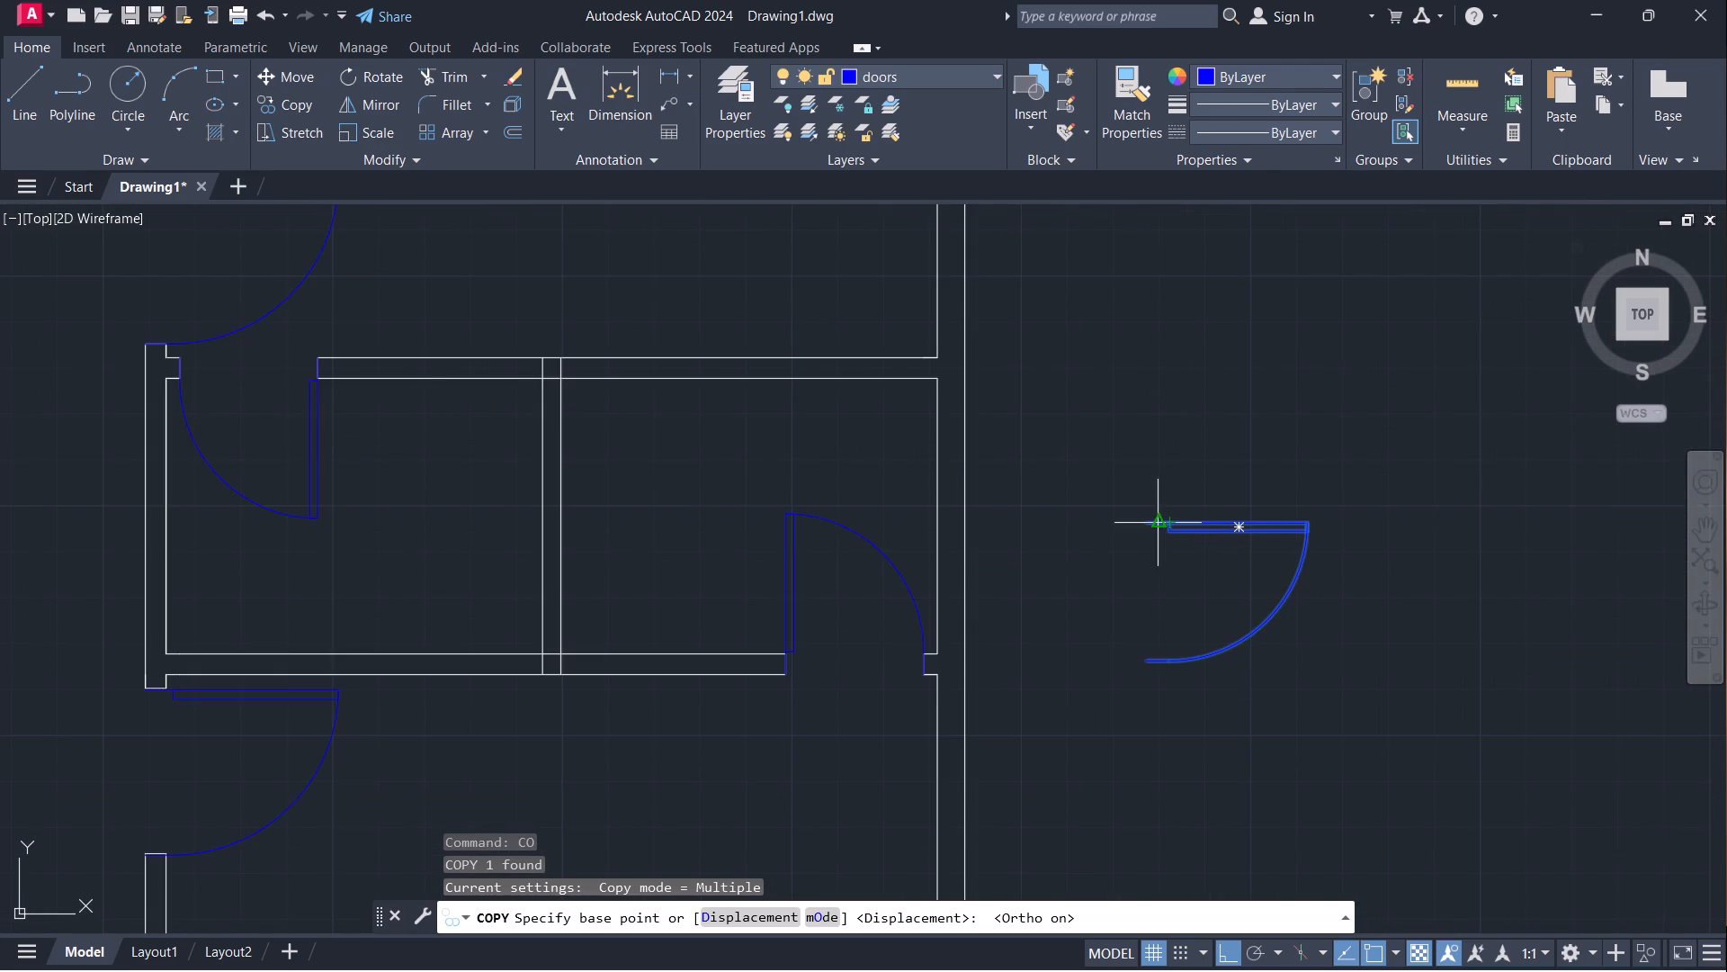
{"action": "left_click_drag", "start_coordinate": [1149, 518], "coordinate": [1144, 530]}
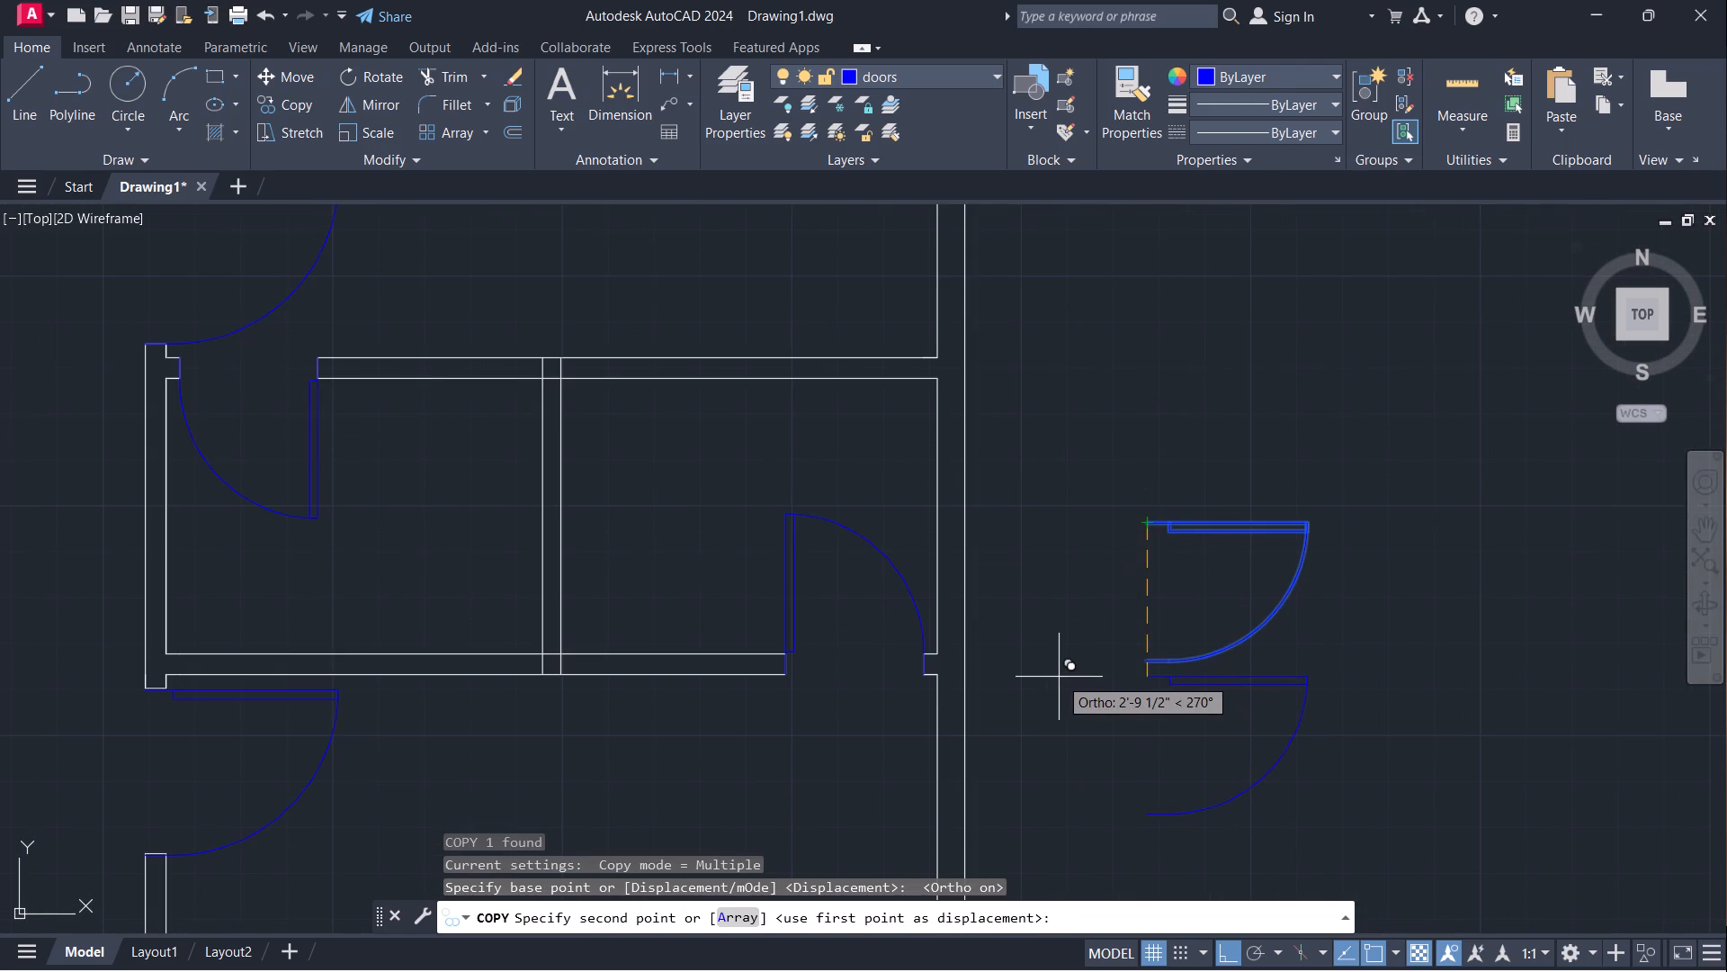
{"action": "key", "text": "F8"}
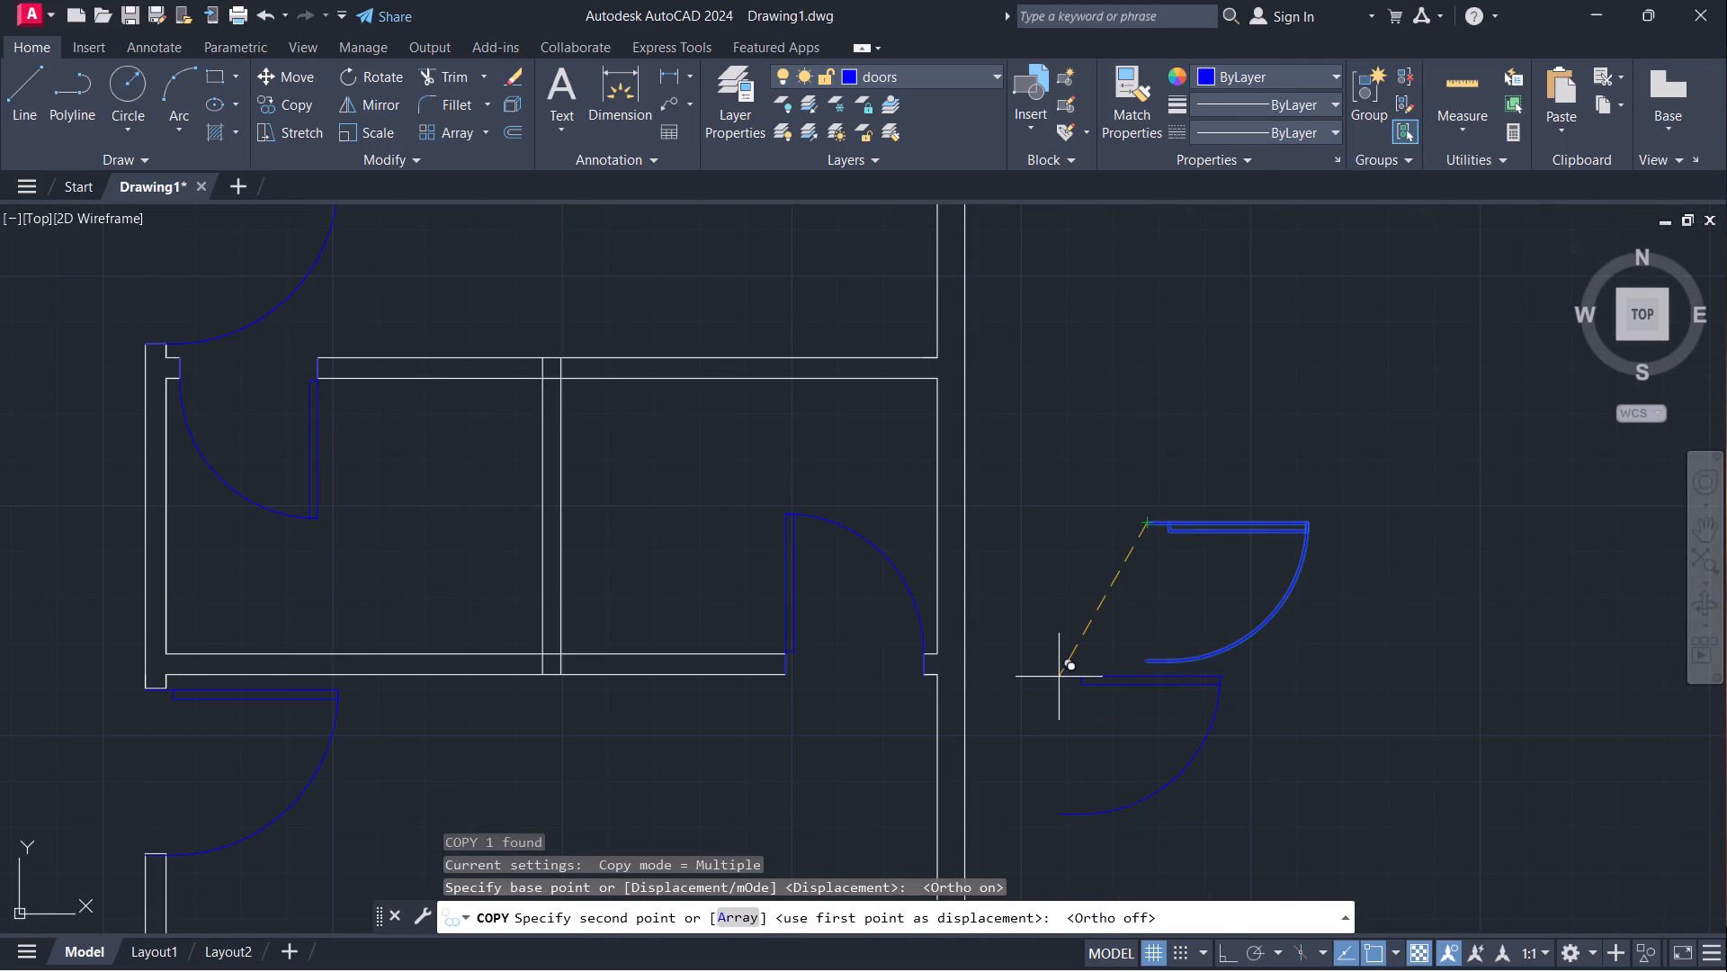
{"action": "scroll", "coordinate": [1059, 677], "scroll_direction": "down", "scroll_amount": 3}
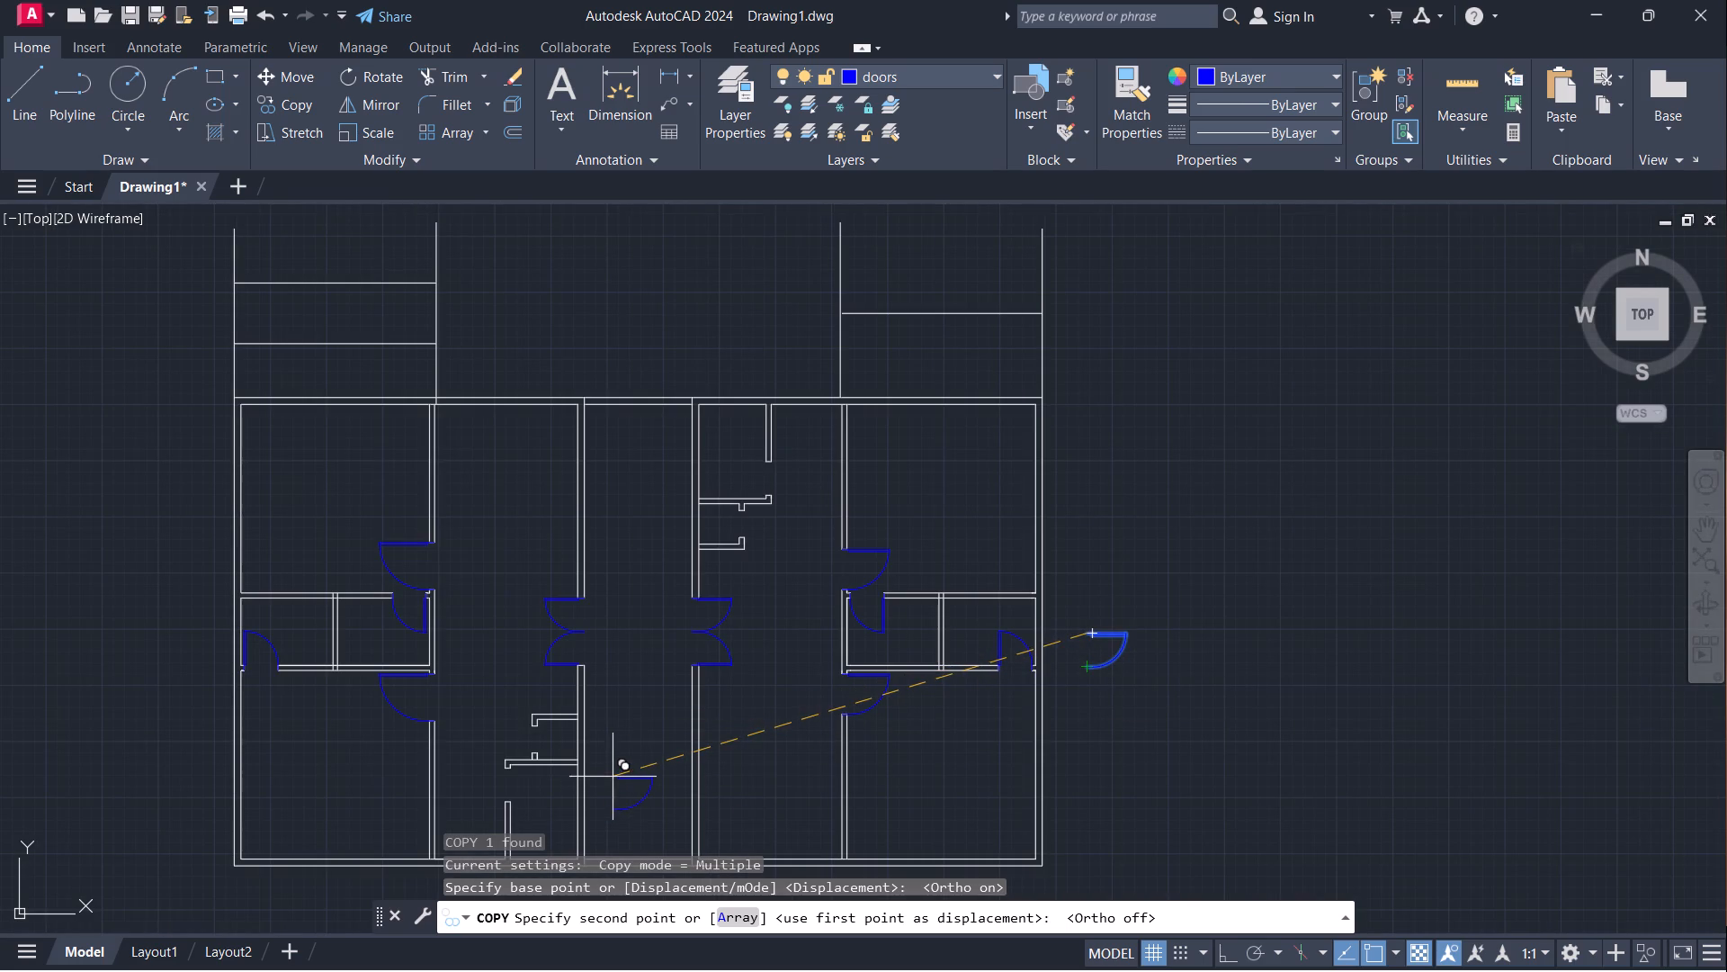
{"action": "middle_click_drag", "start_coordinate": [613, 775], "coordinate": [855, 640]}
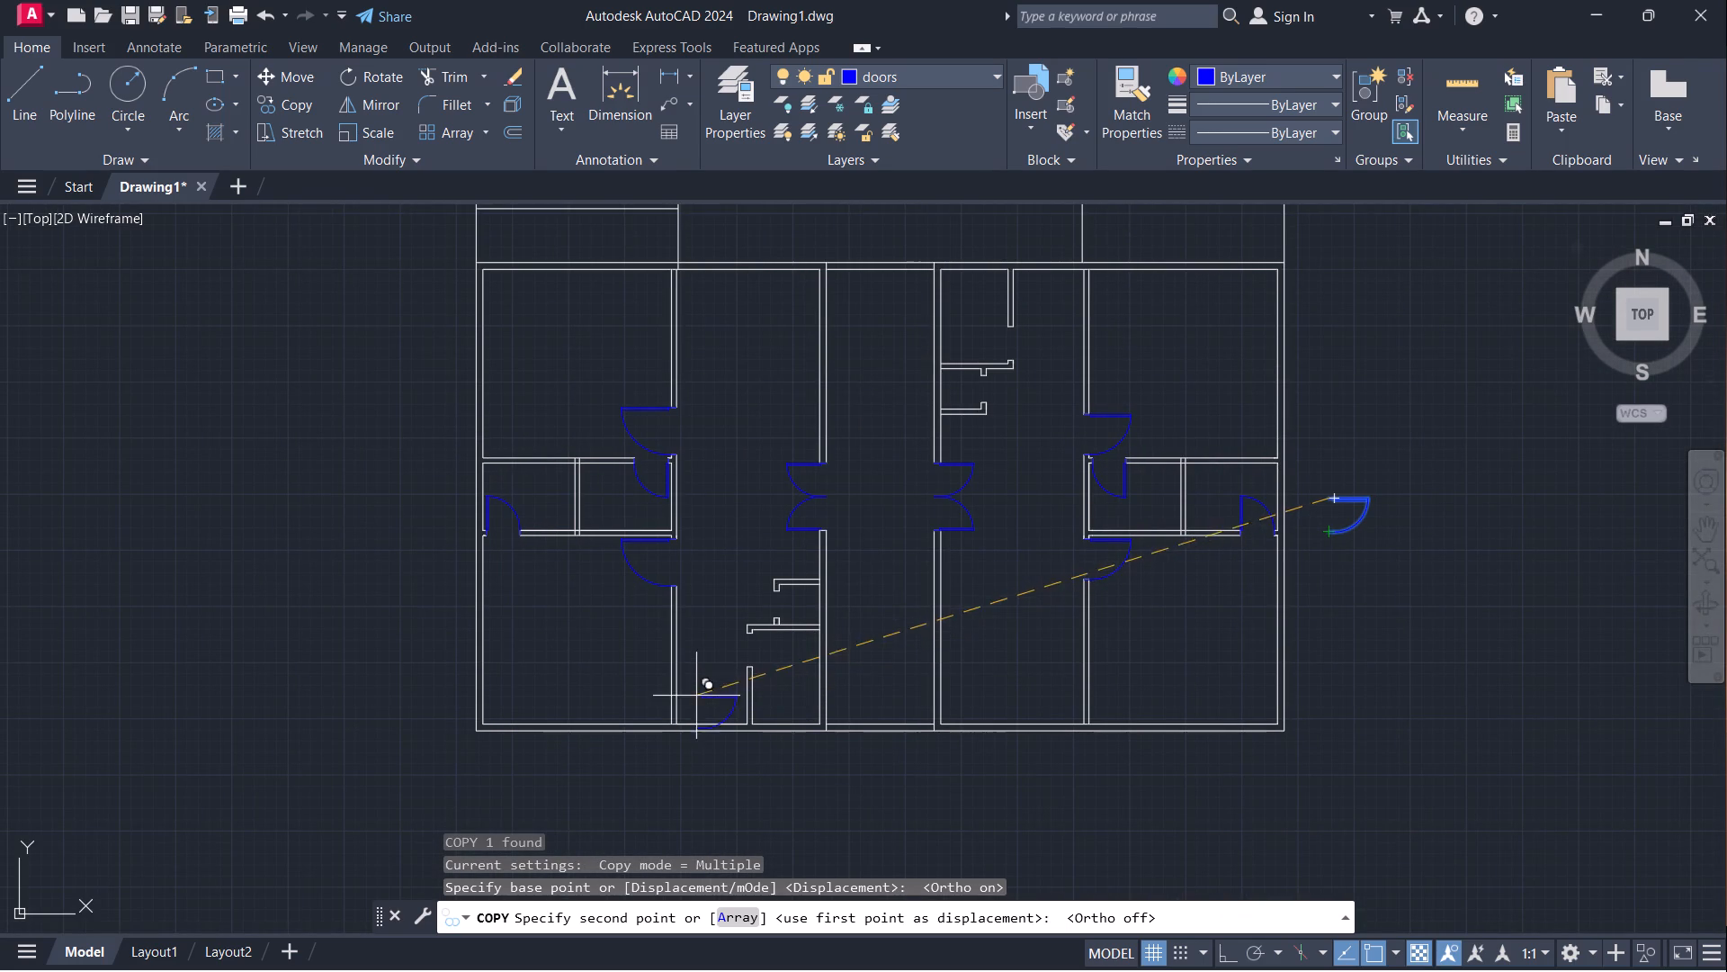
{"action": "scroll", "coordinate": [731, 652], "scroll_direction": "up", "scroll_amount": 4}
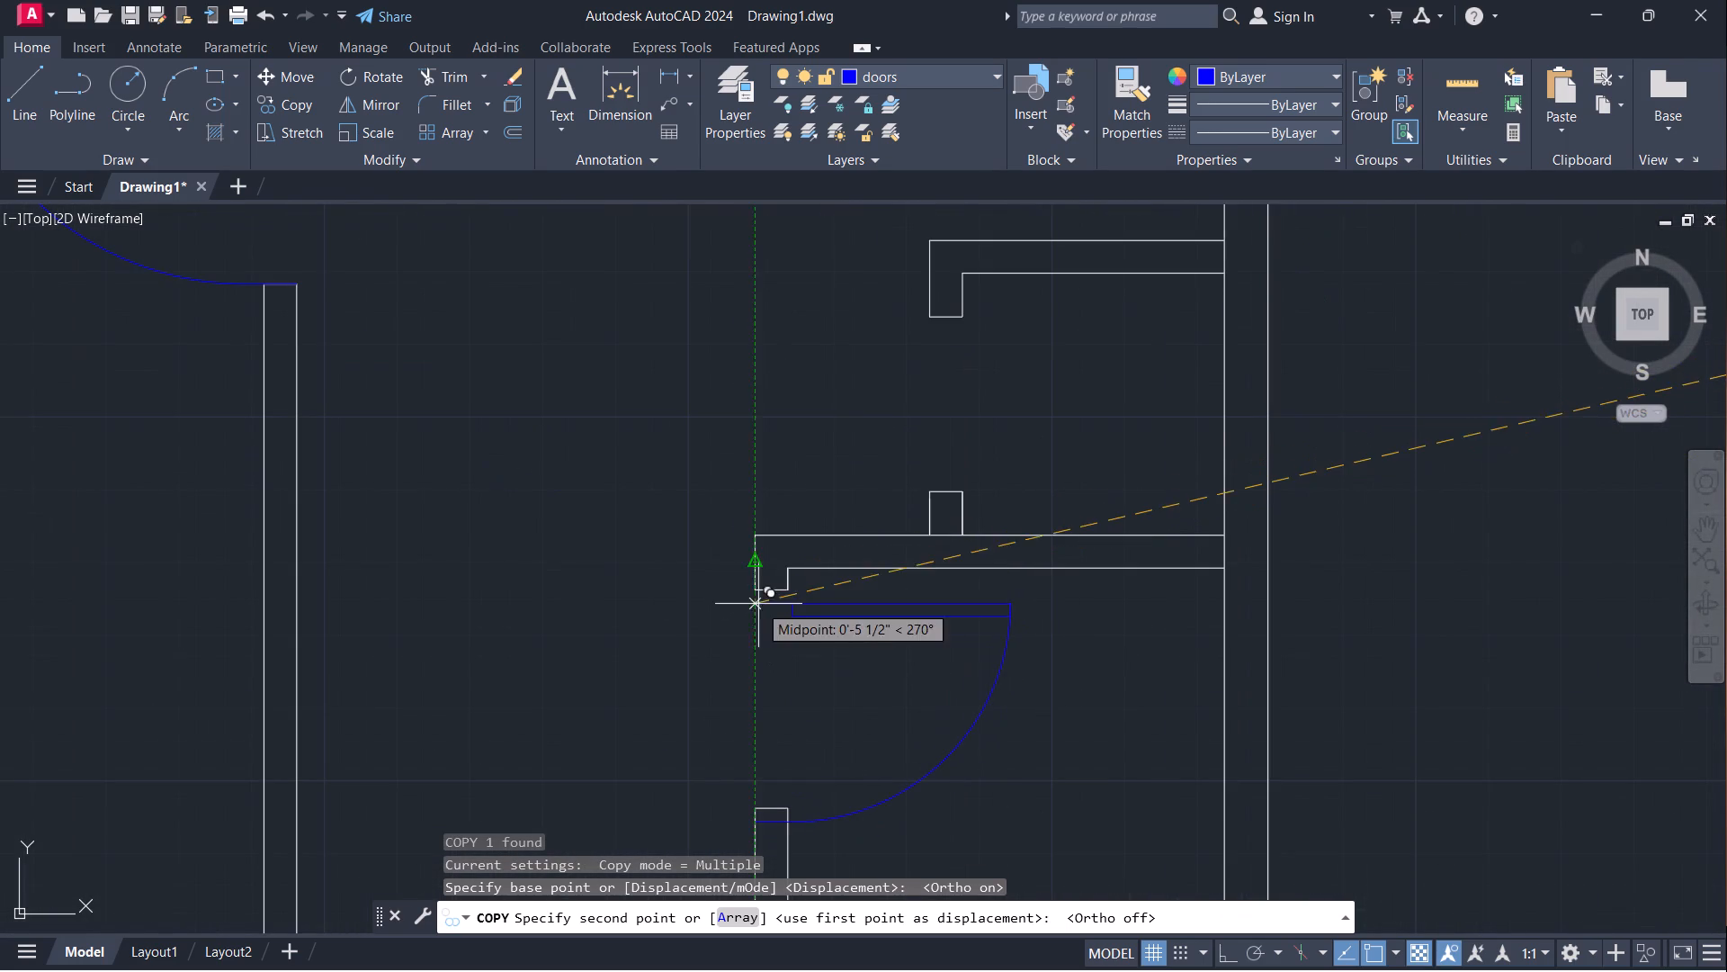
{"action": "left_click", "coordinate": [752, 591]}
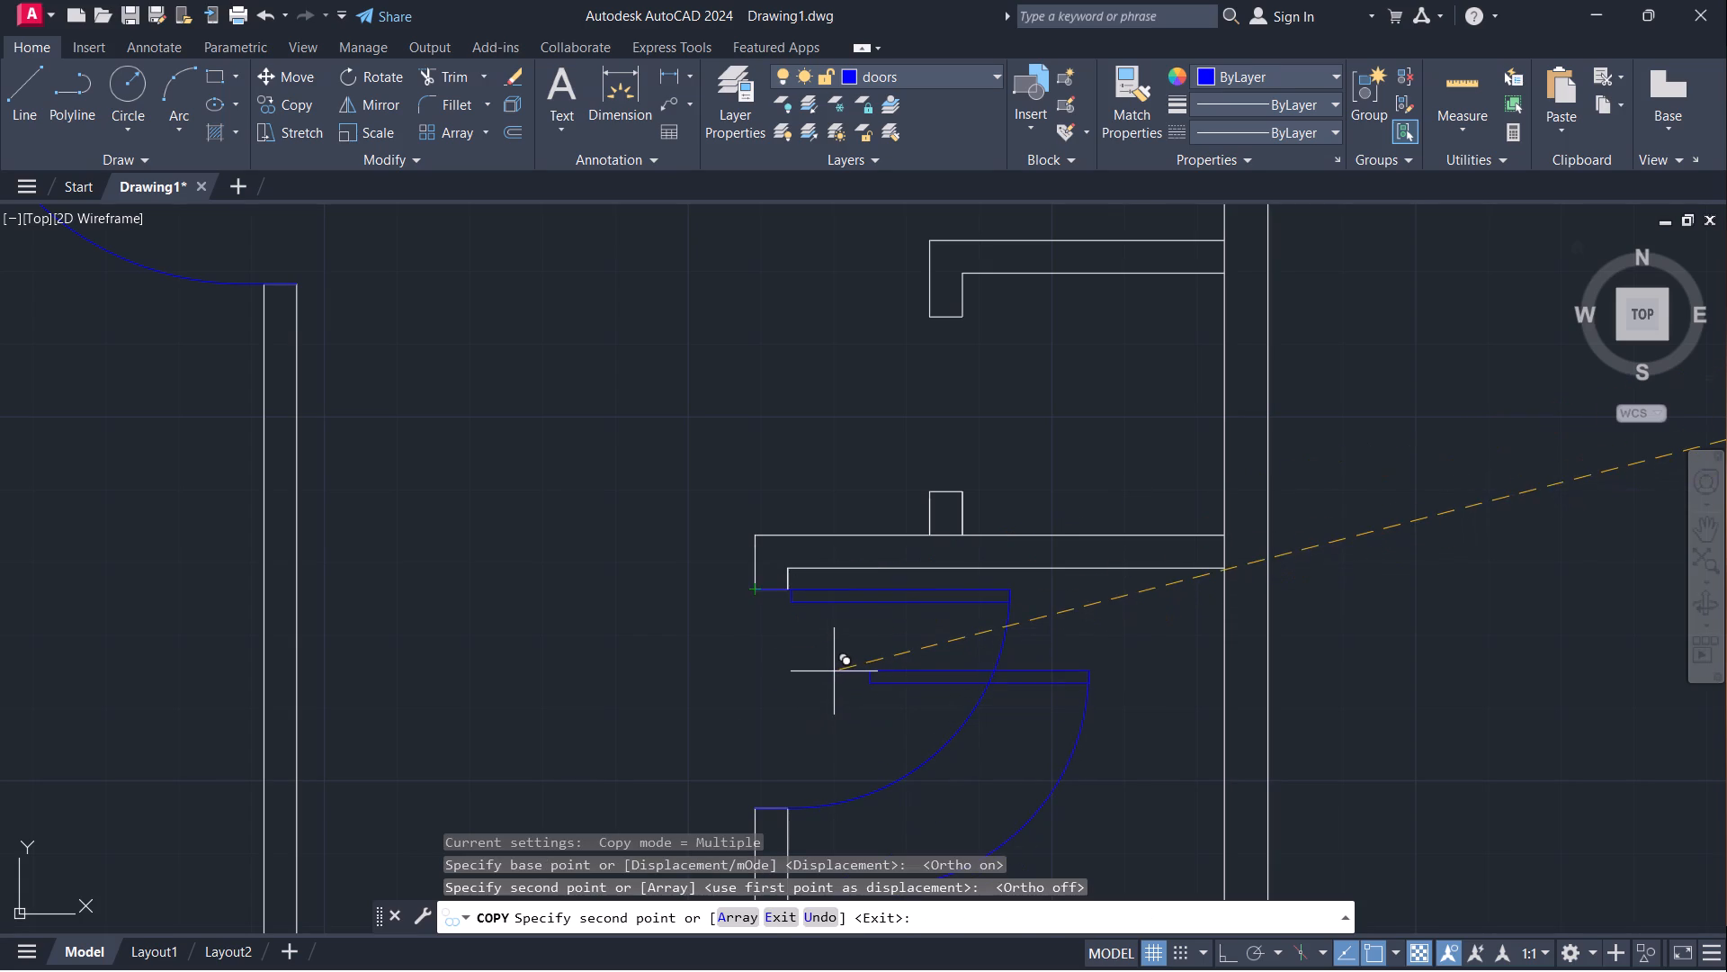
Mirror the loose 2'6" door outside the plan about a vertical line beside it, keeping the original.
{"action": "scroll", "coordinate": [828, 672], "scroll_direction": "down", "scroll_amount": 6}
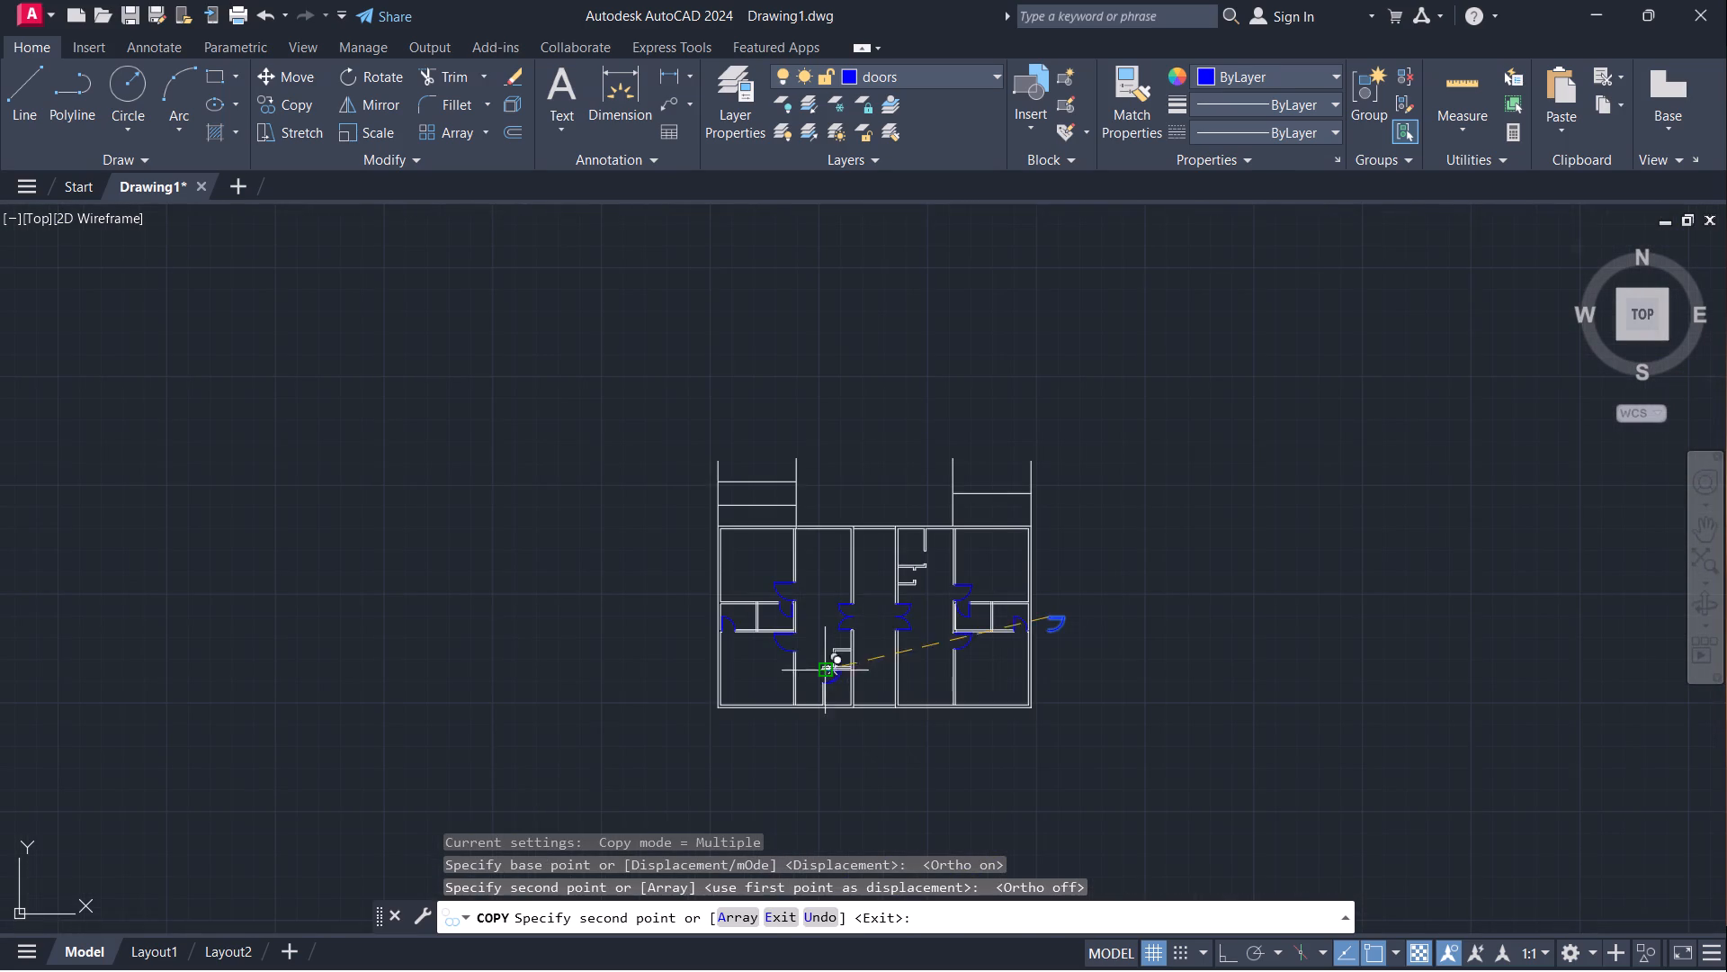
{"action": "scroll", "coordinate": [997, 569], "scroll_direction": "up", "scroll_amount": 3}
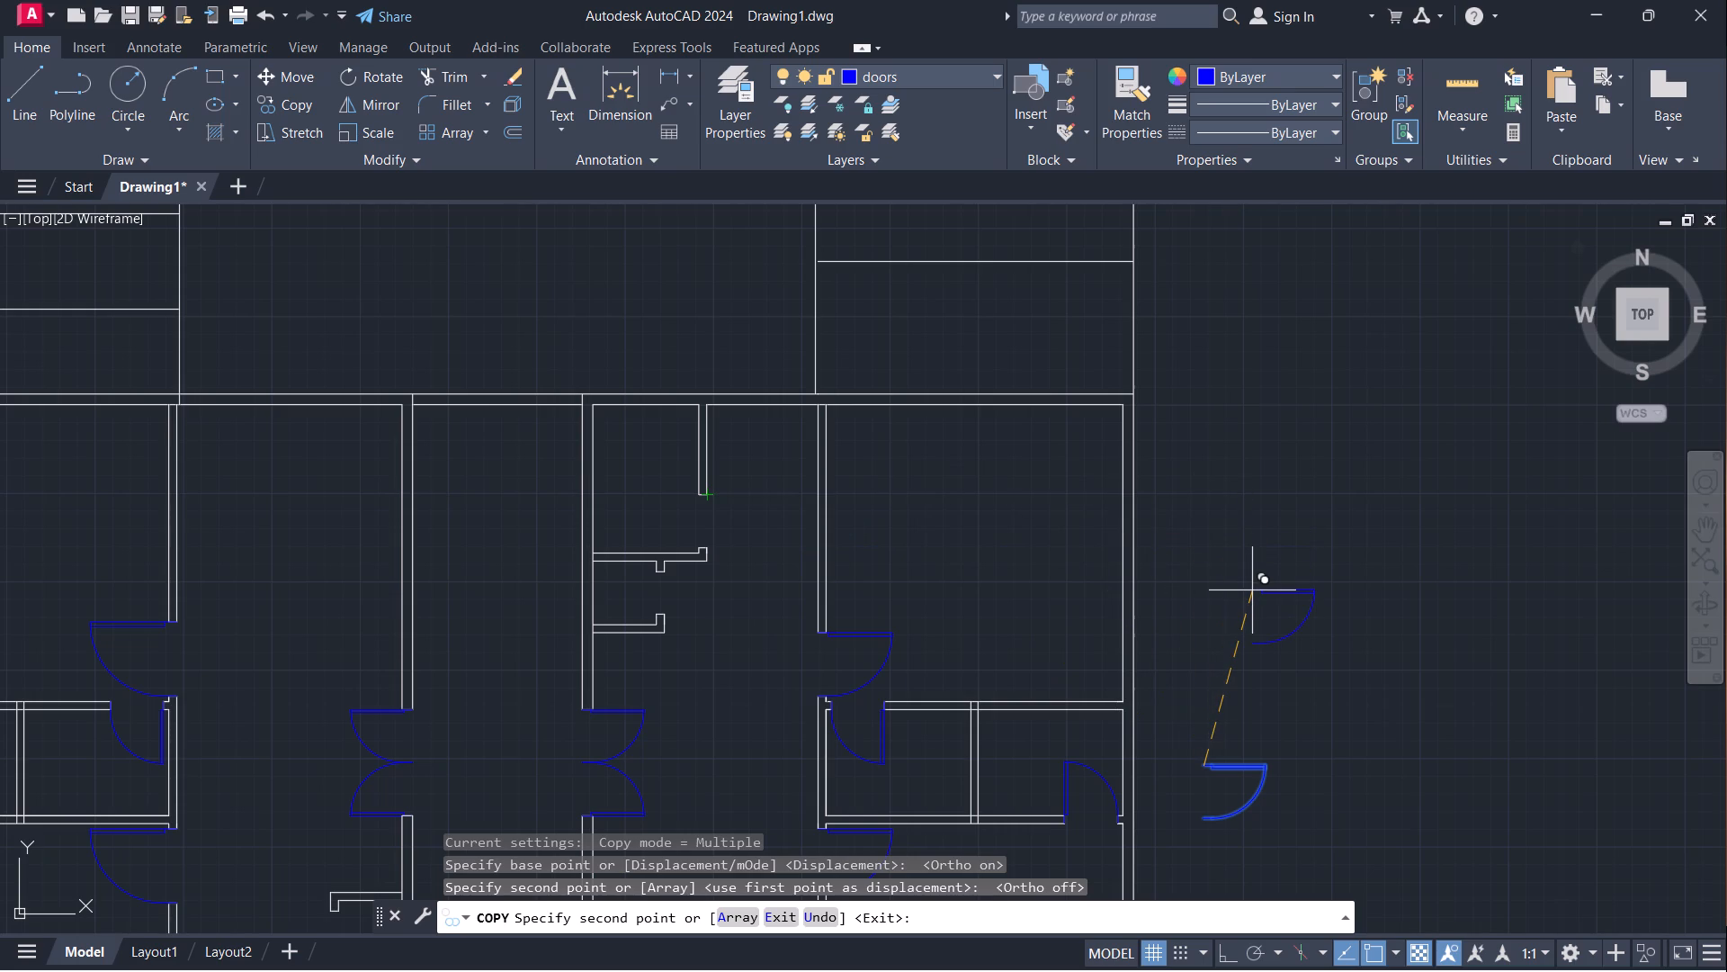
{"action": "key", "text": "Escape"}
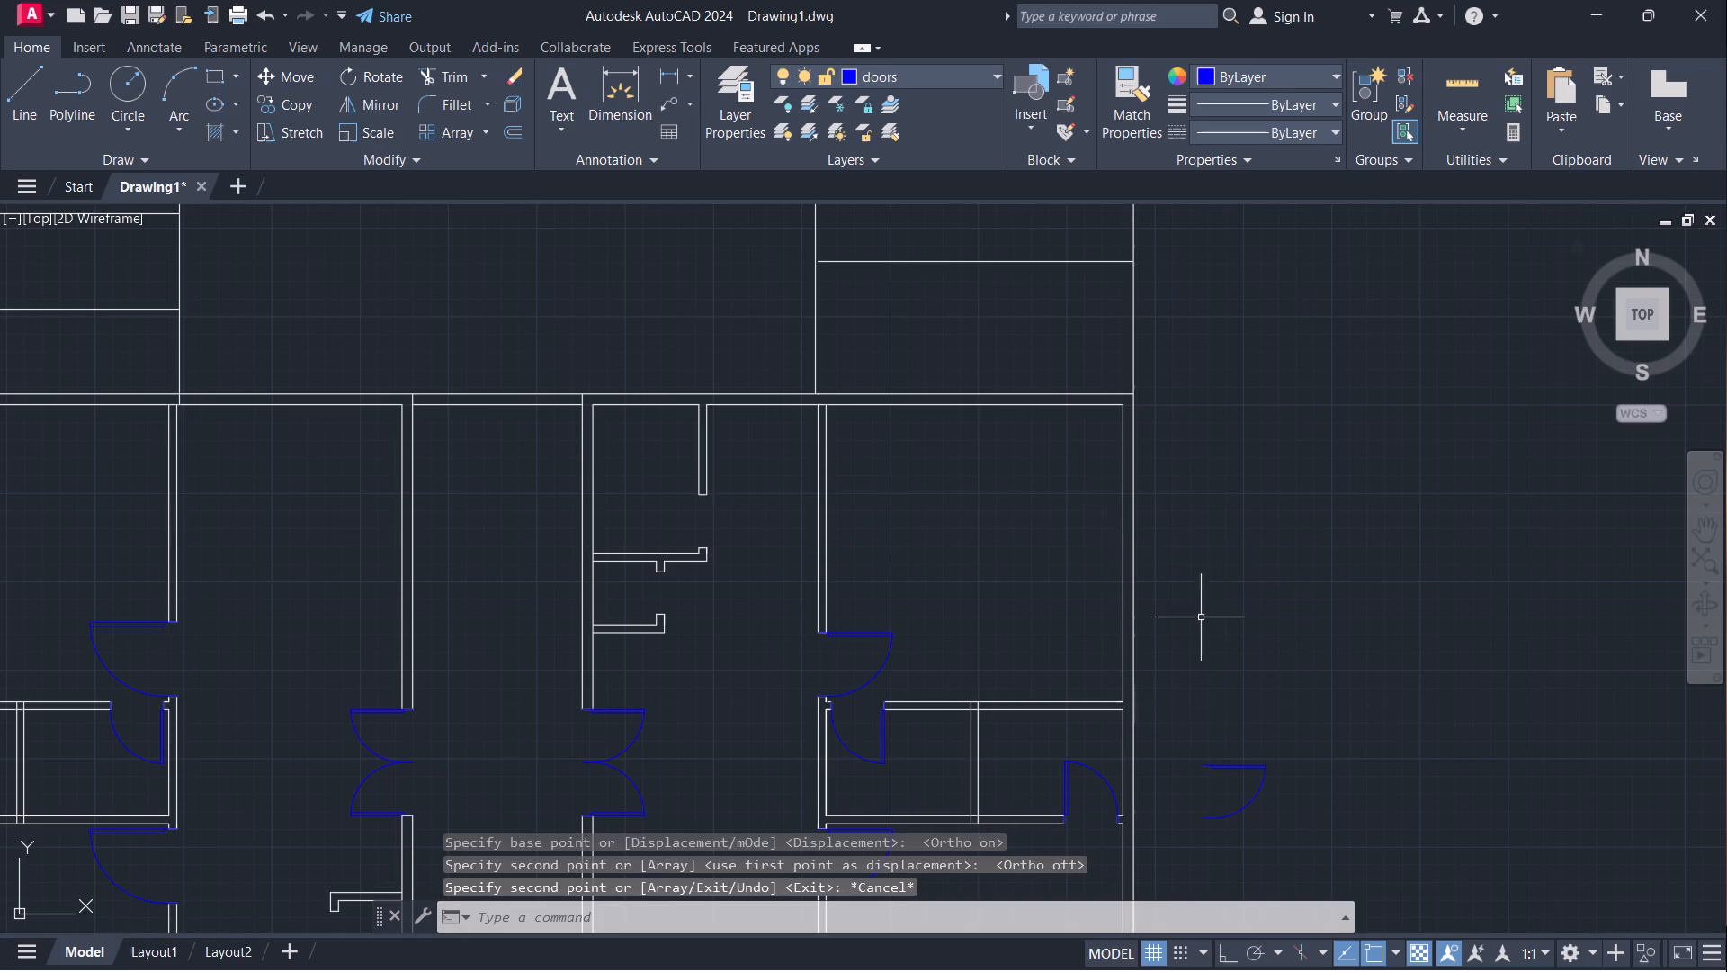
{"action": "left_click", "coordinate": [1234, 767]}
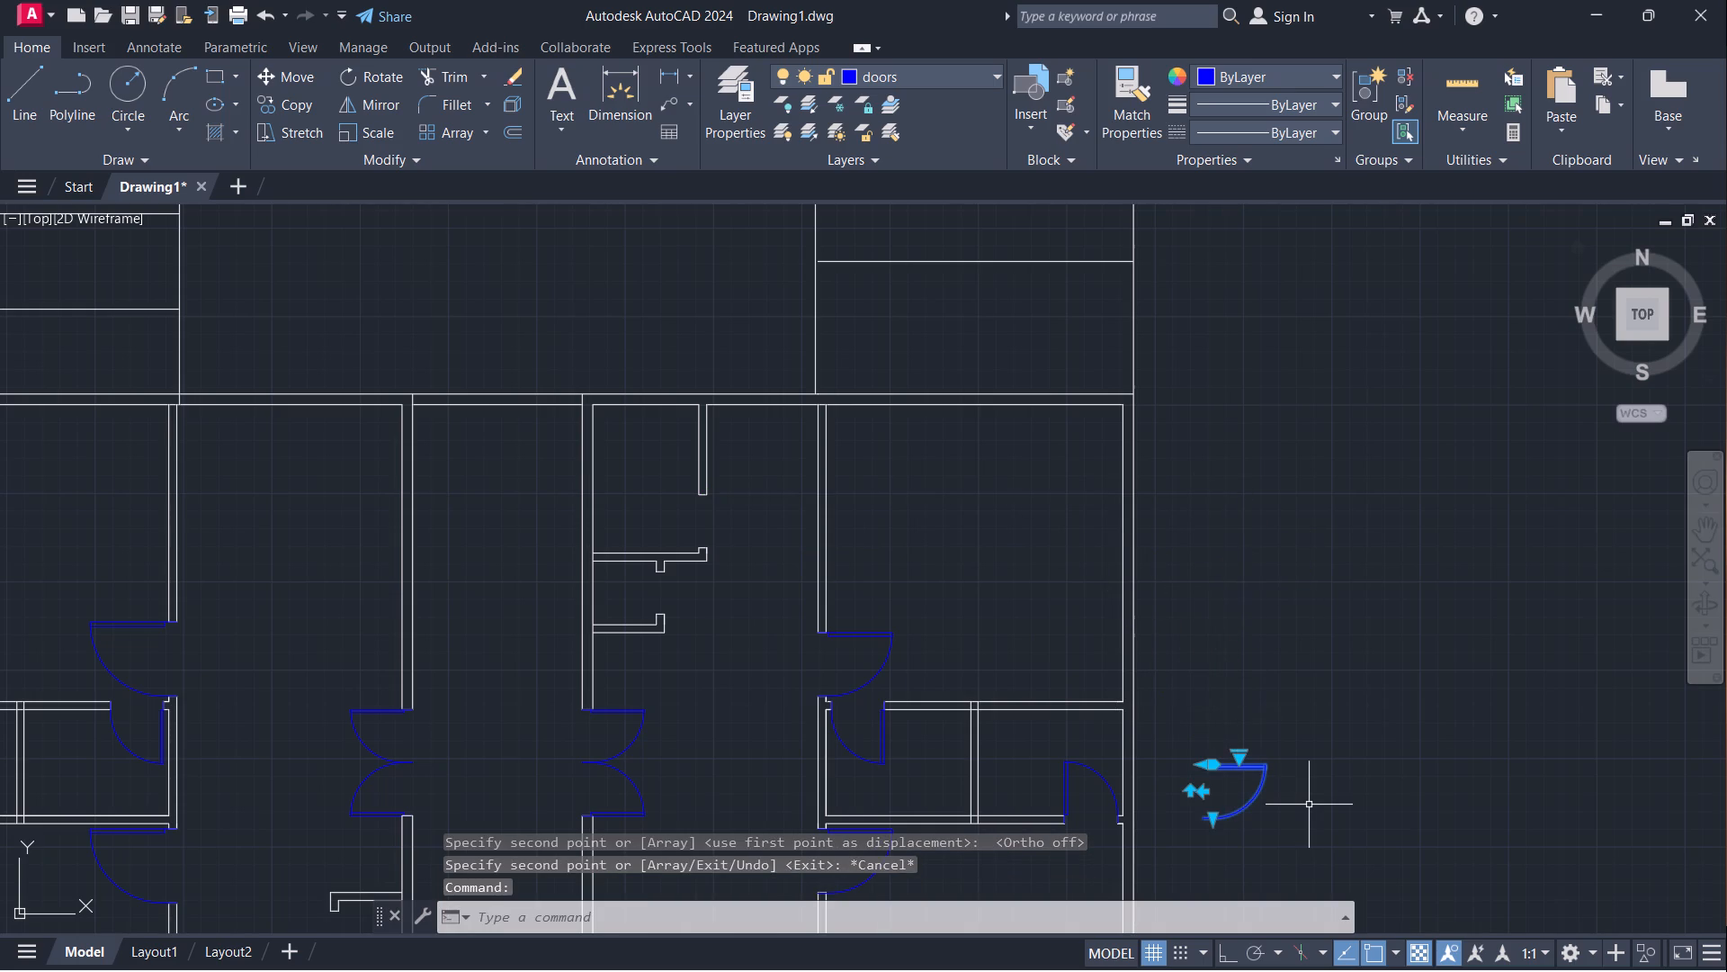
{"action": "type", "text": "mi"}
{"action": "key", "text": "Return"}
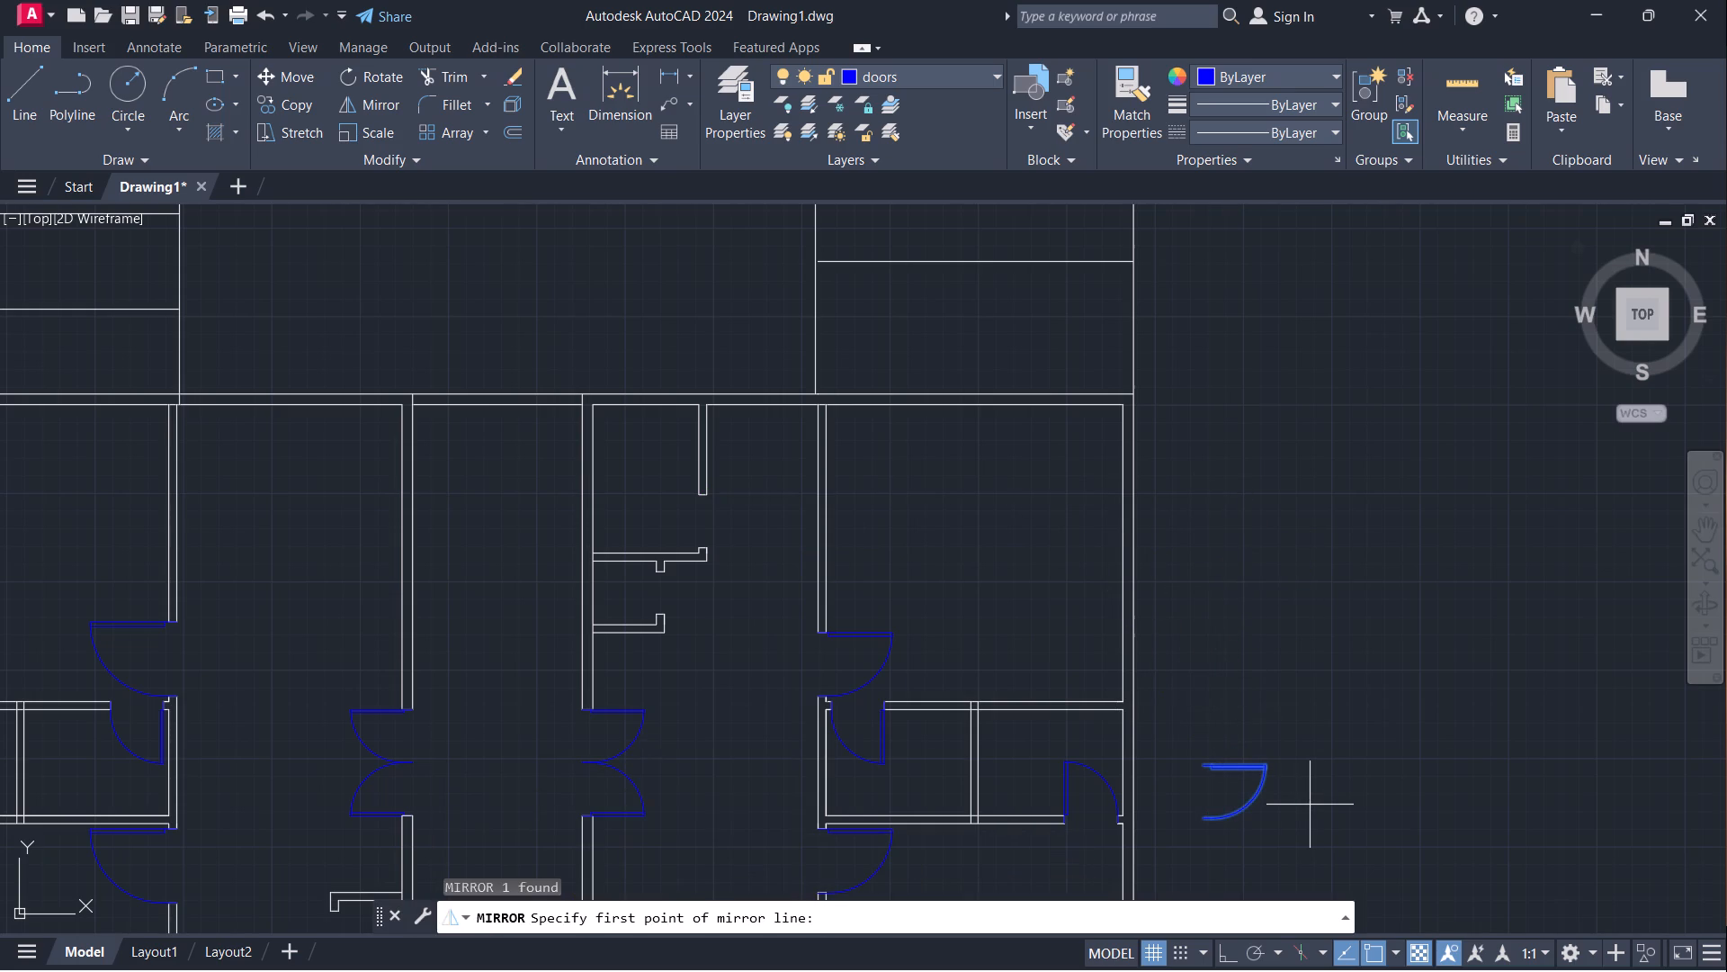
{"action": "left_click_drag", "start_coordinate": [1342, 848], "coordinate": [1341, 830]}
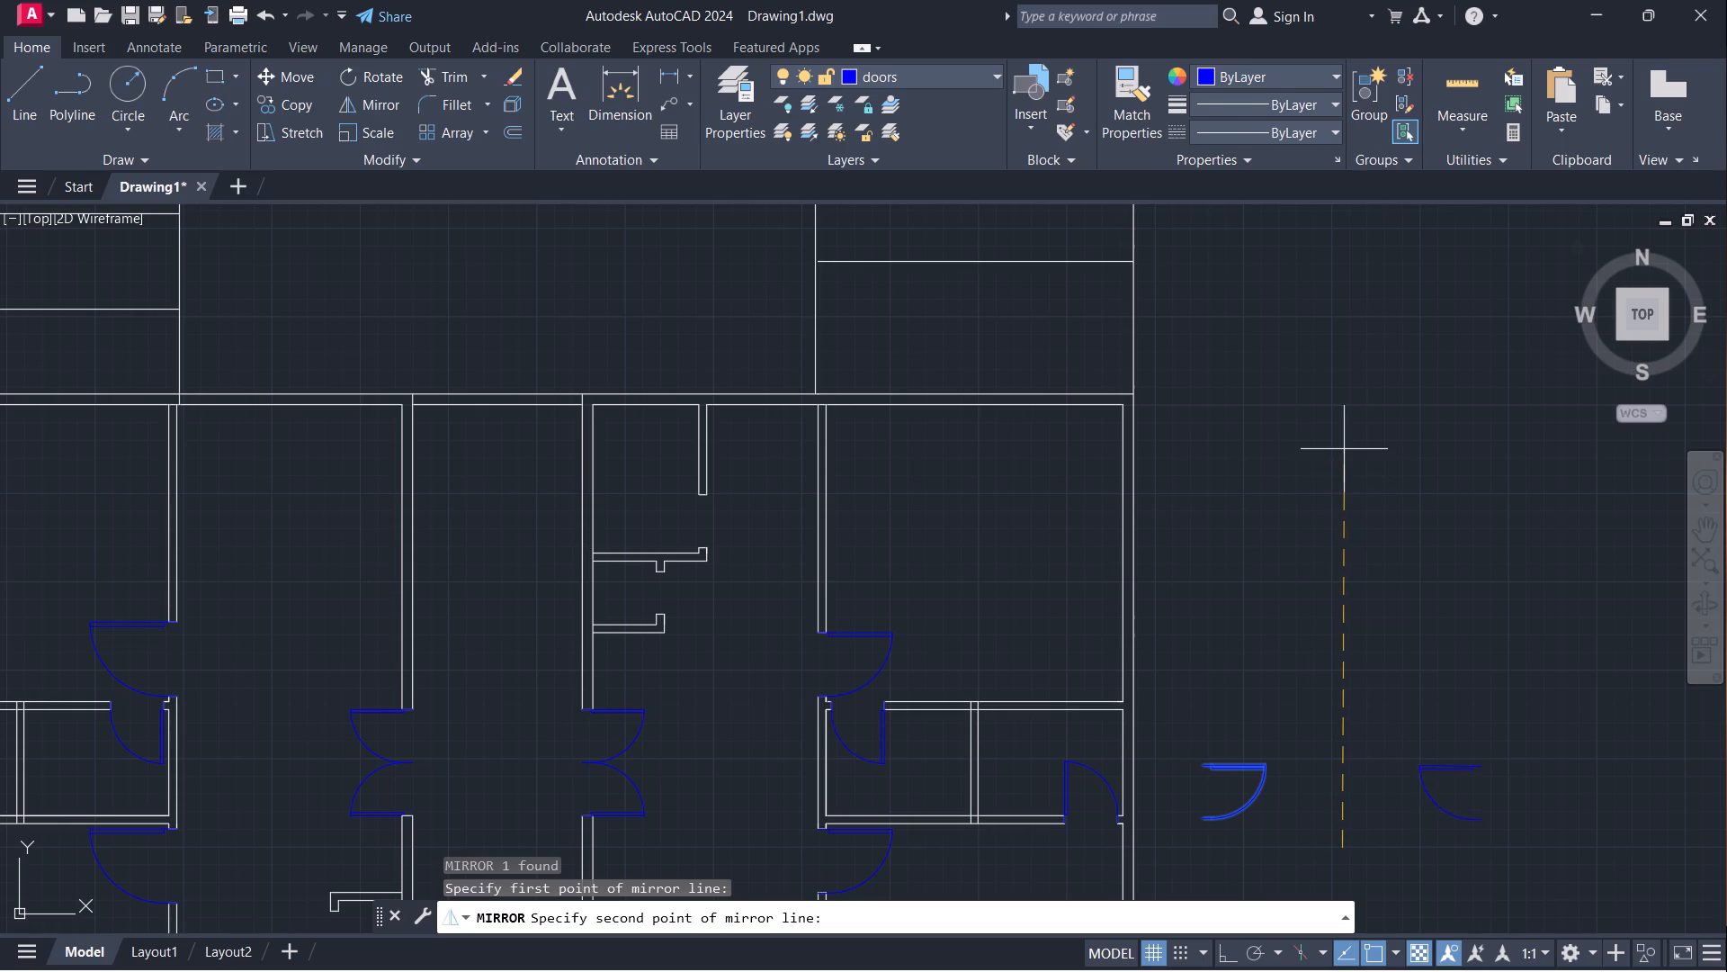
{"action": "key", "text": "F8"}
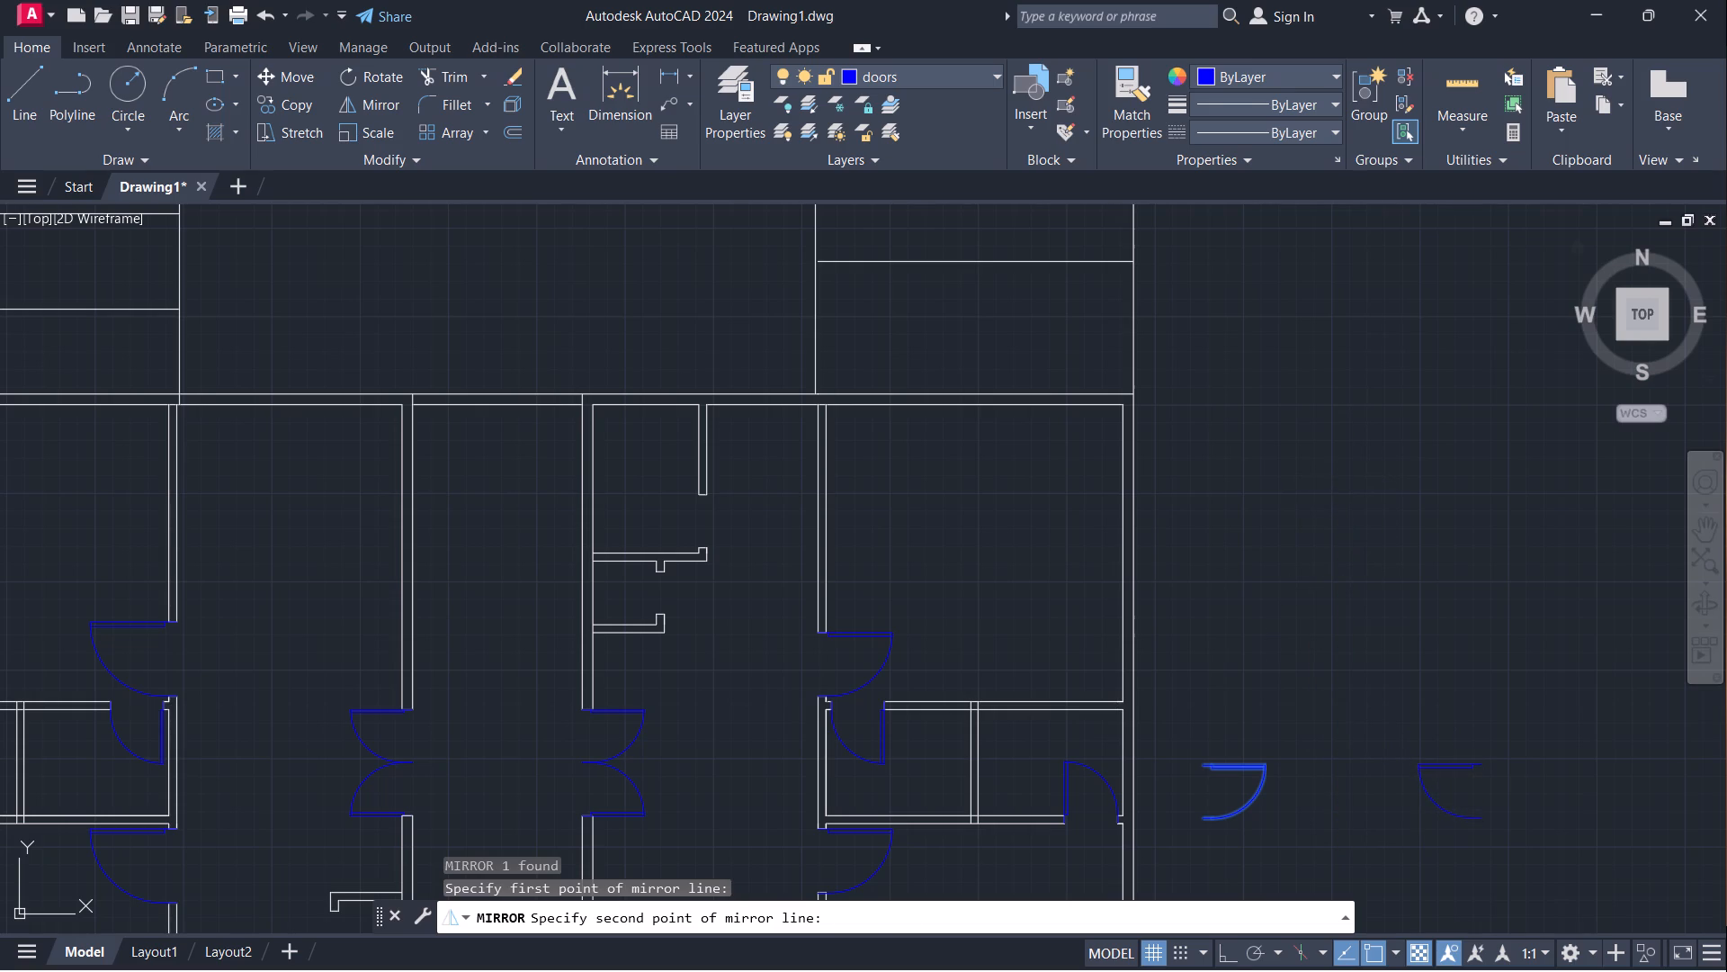
{"action": "left_click", "coordinate": [1350, 412]}
{"action": "key", "text": "Return"}
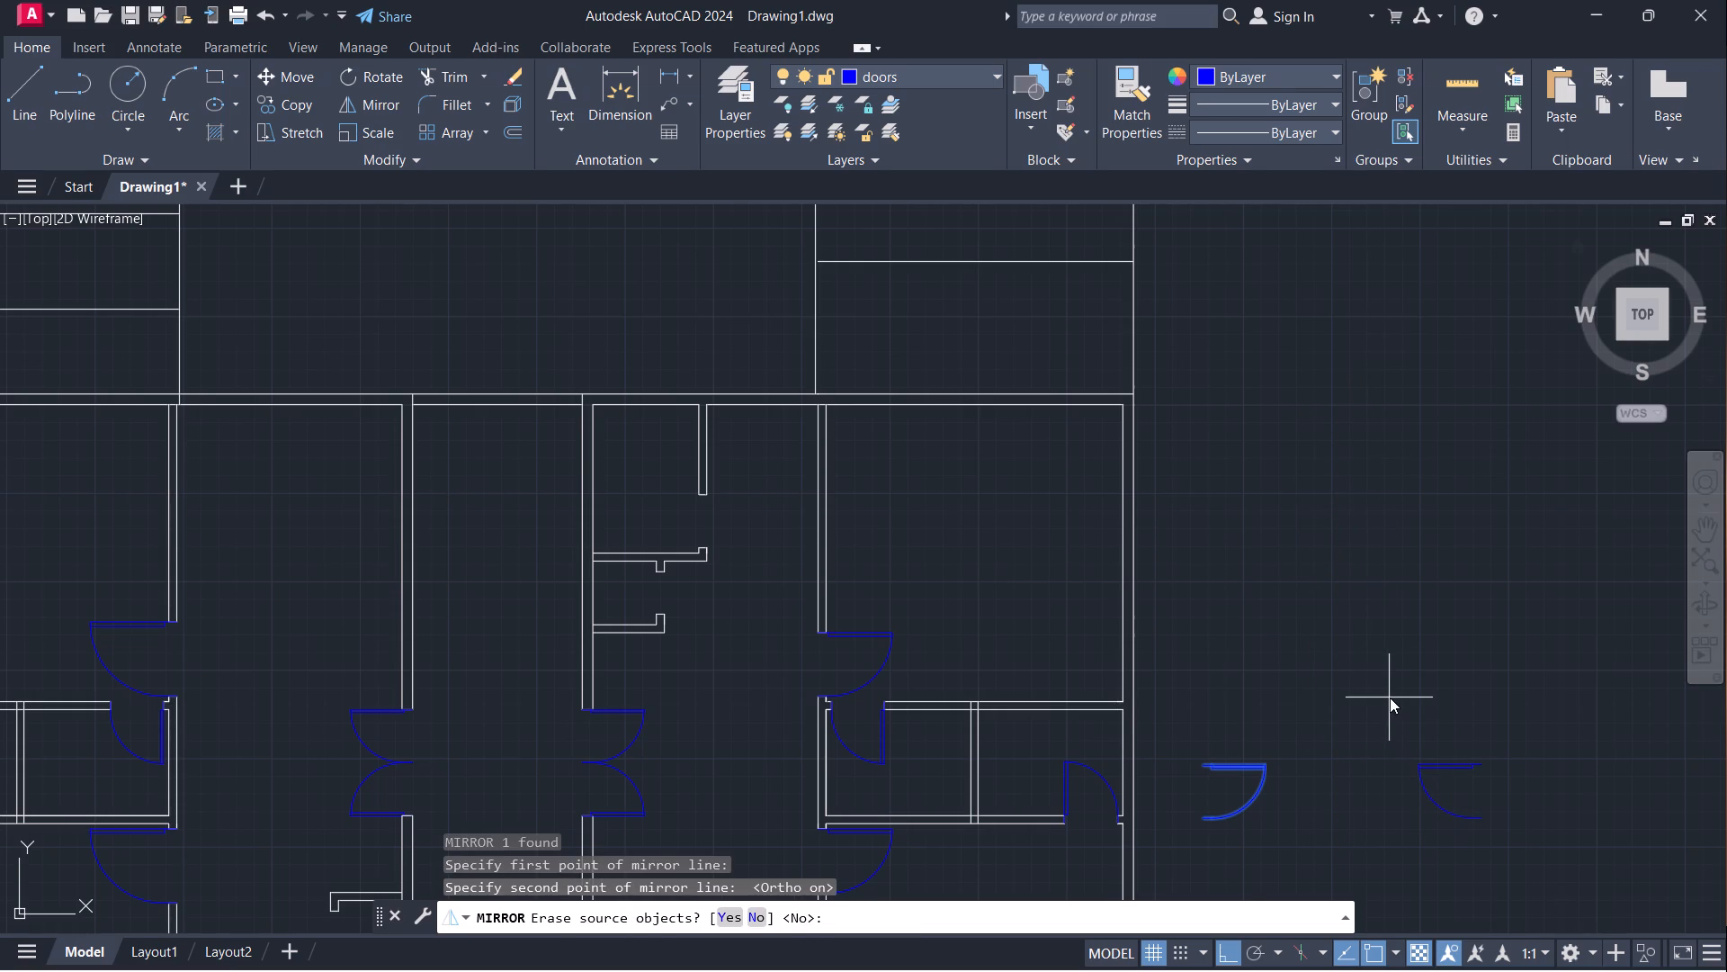
Copy the mirrored door from its hinge corner into the uppermost partition opening beside the corridor's right wall, against the upper wall's lower end.
{"action": "left_click", "coordinate": [1463, 766]}
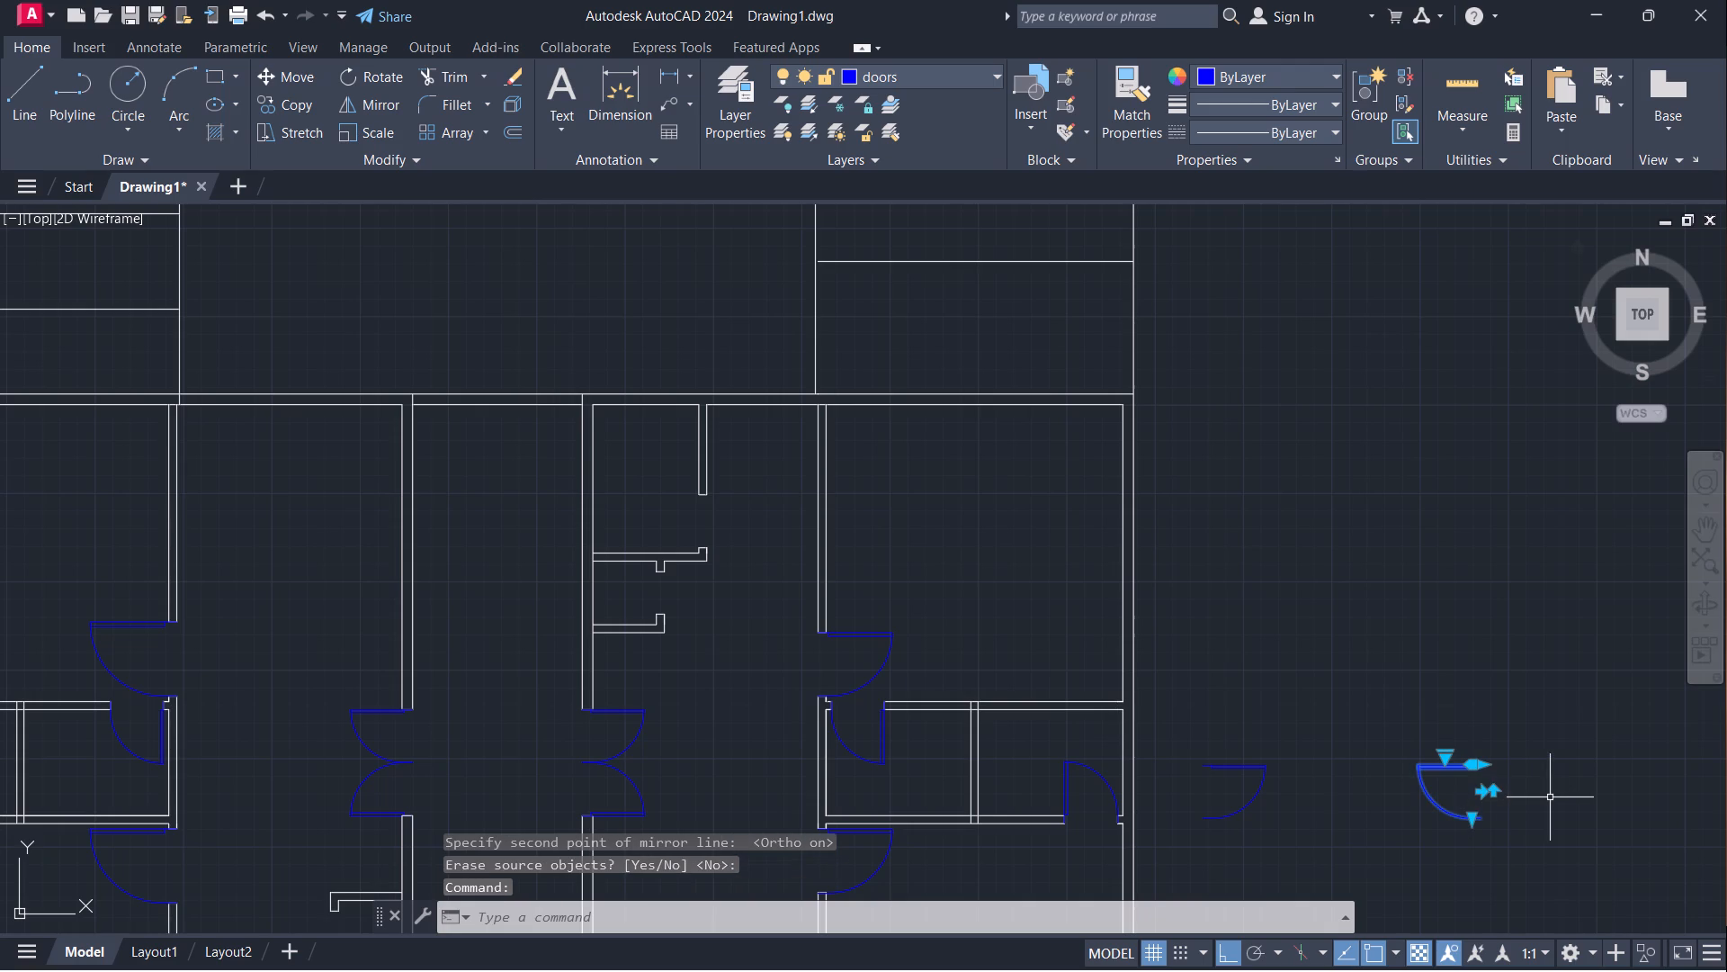
{"action": "type", "text": "co"}
{"action": "key", "text": "Return"}
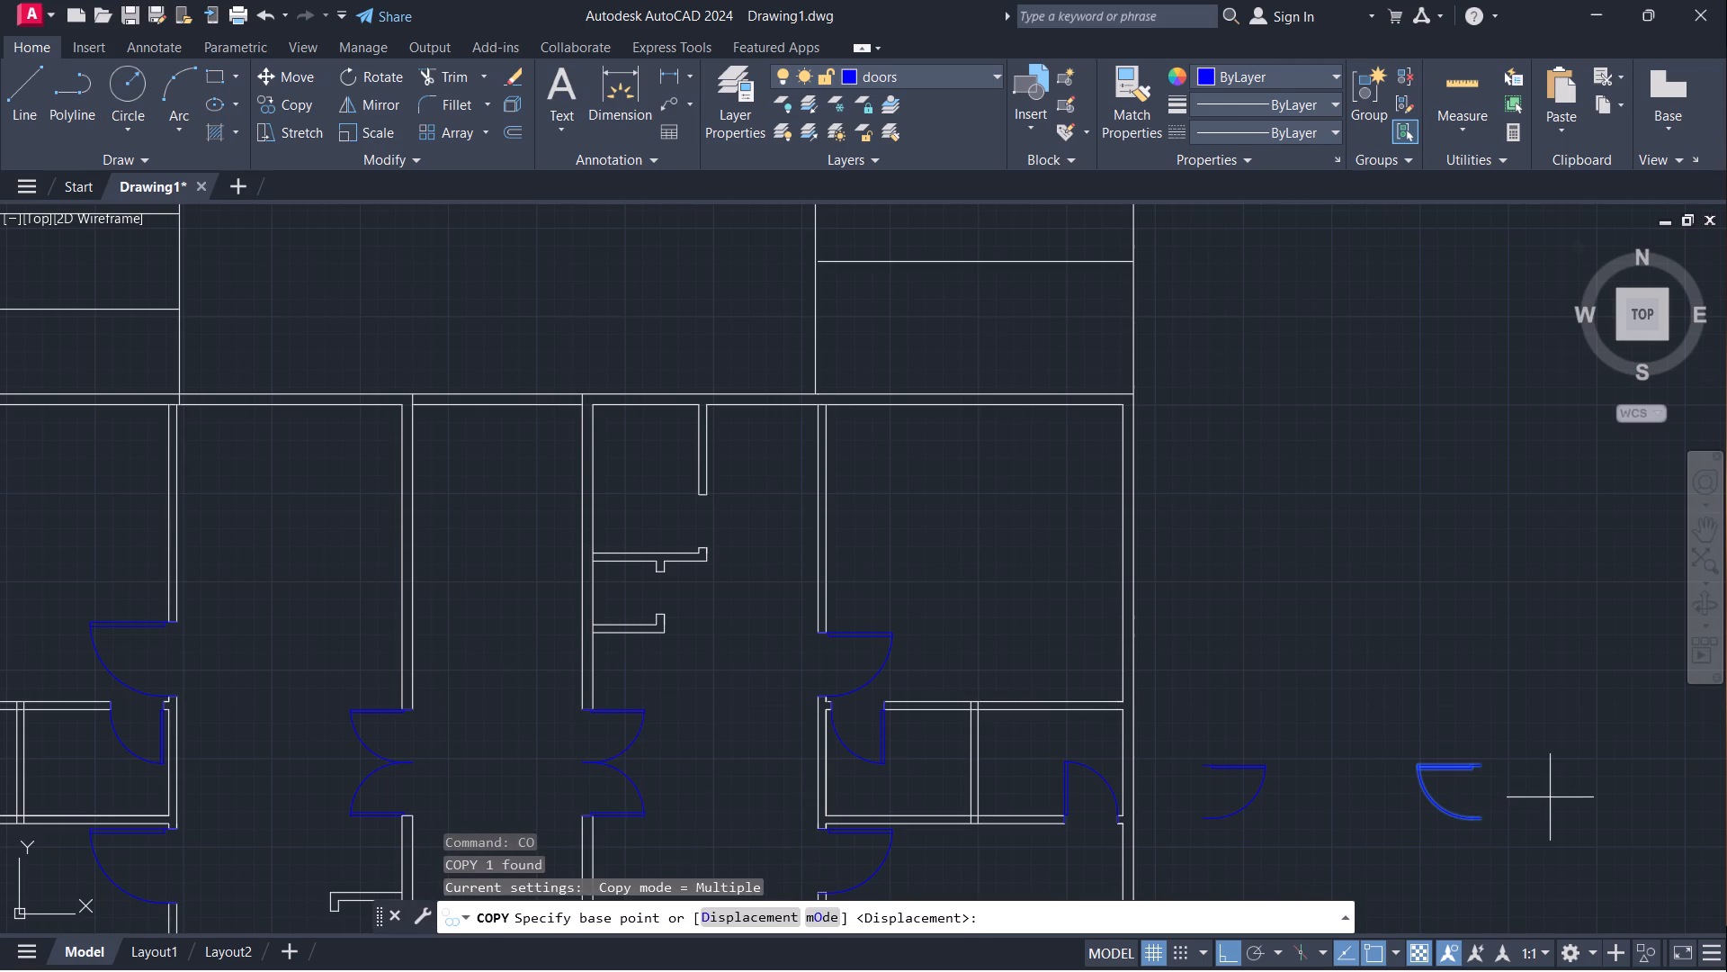
{"action": "left_click", "coordinate": [1489, 769]}
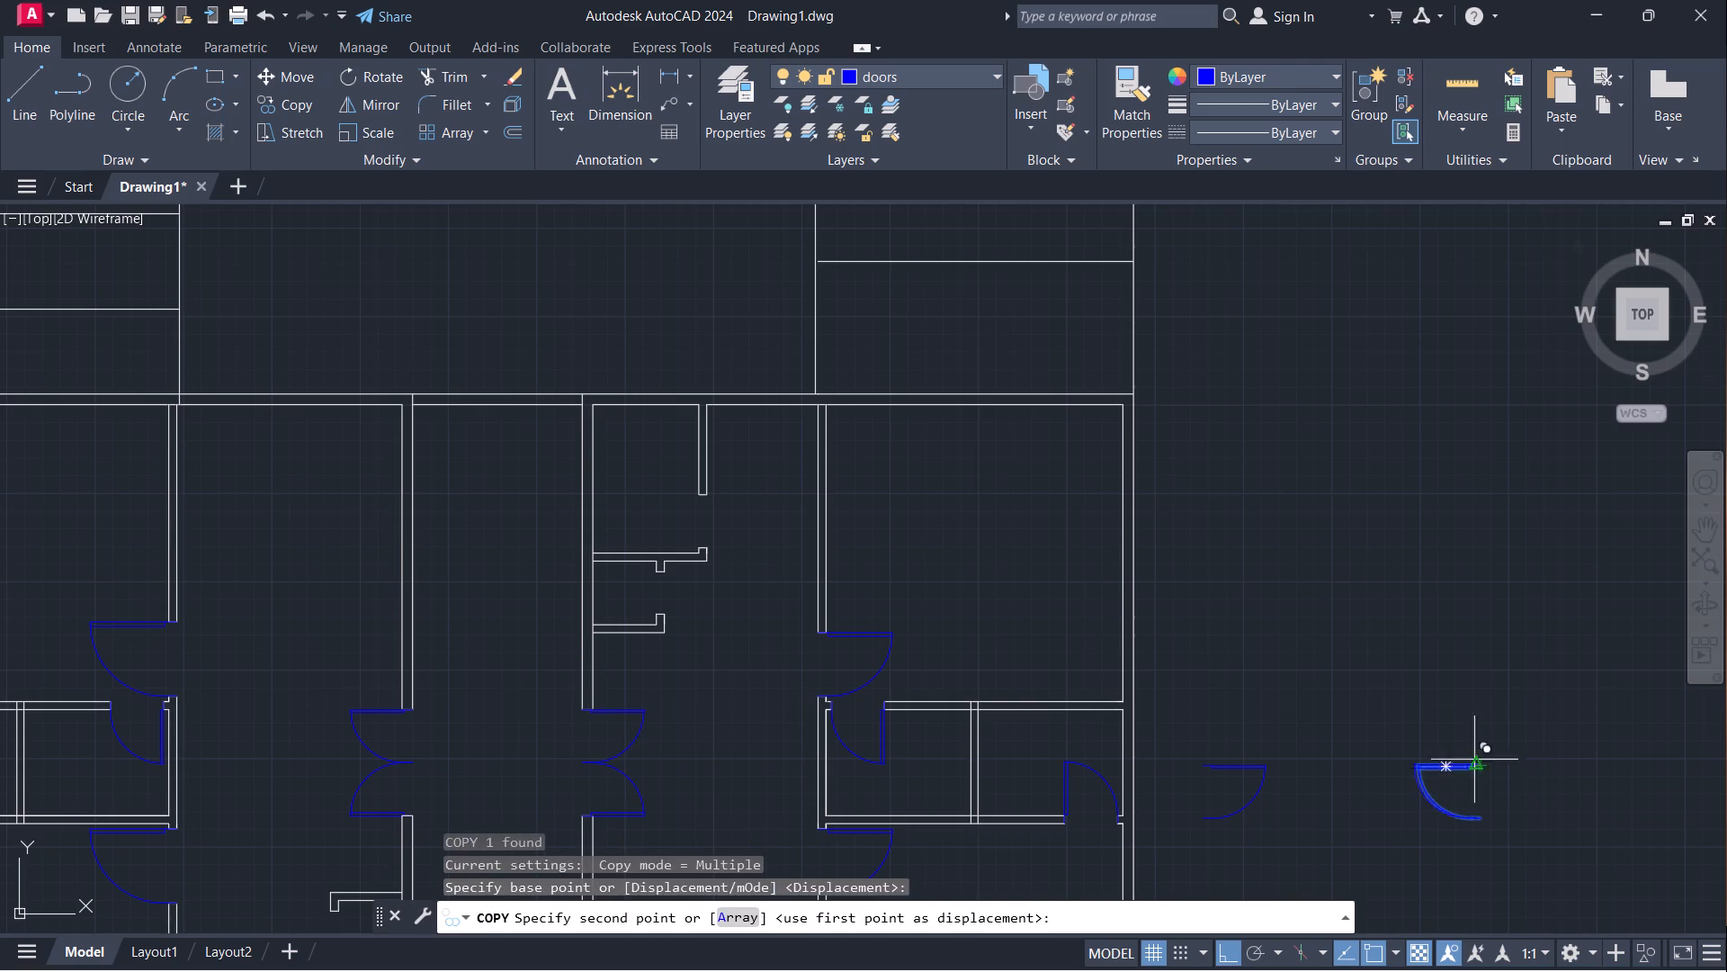
{"action": "key", "text": "F8"}
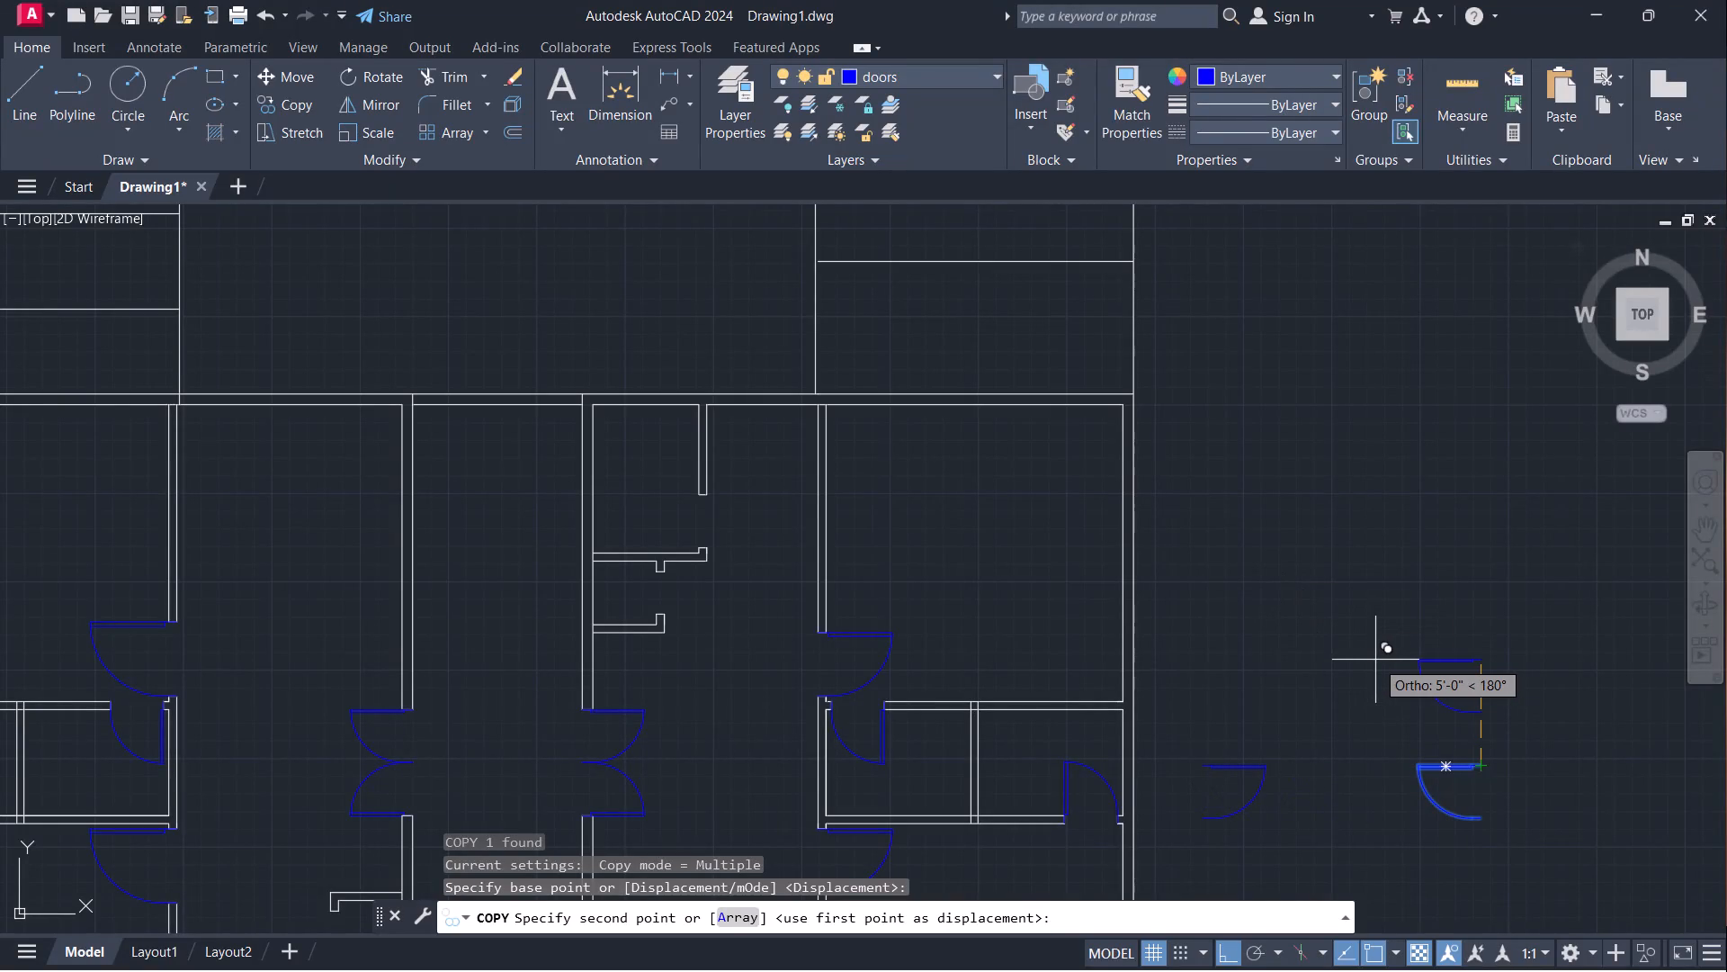
{"action": "scroll", "coordinate": [714, 521], "scroll_direction": "up", "scroll_amount": 1}
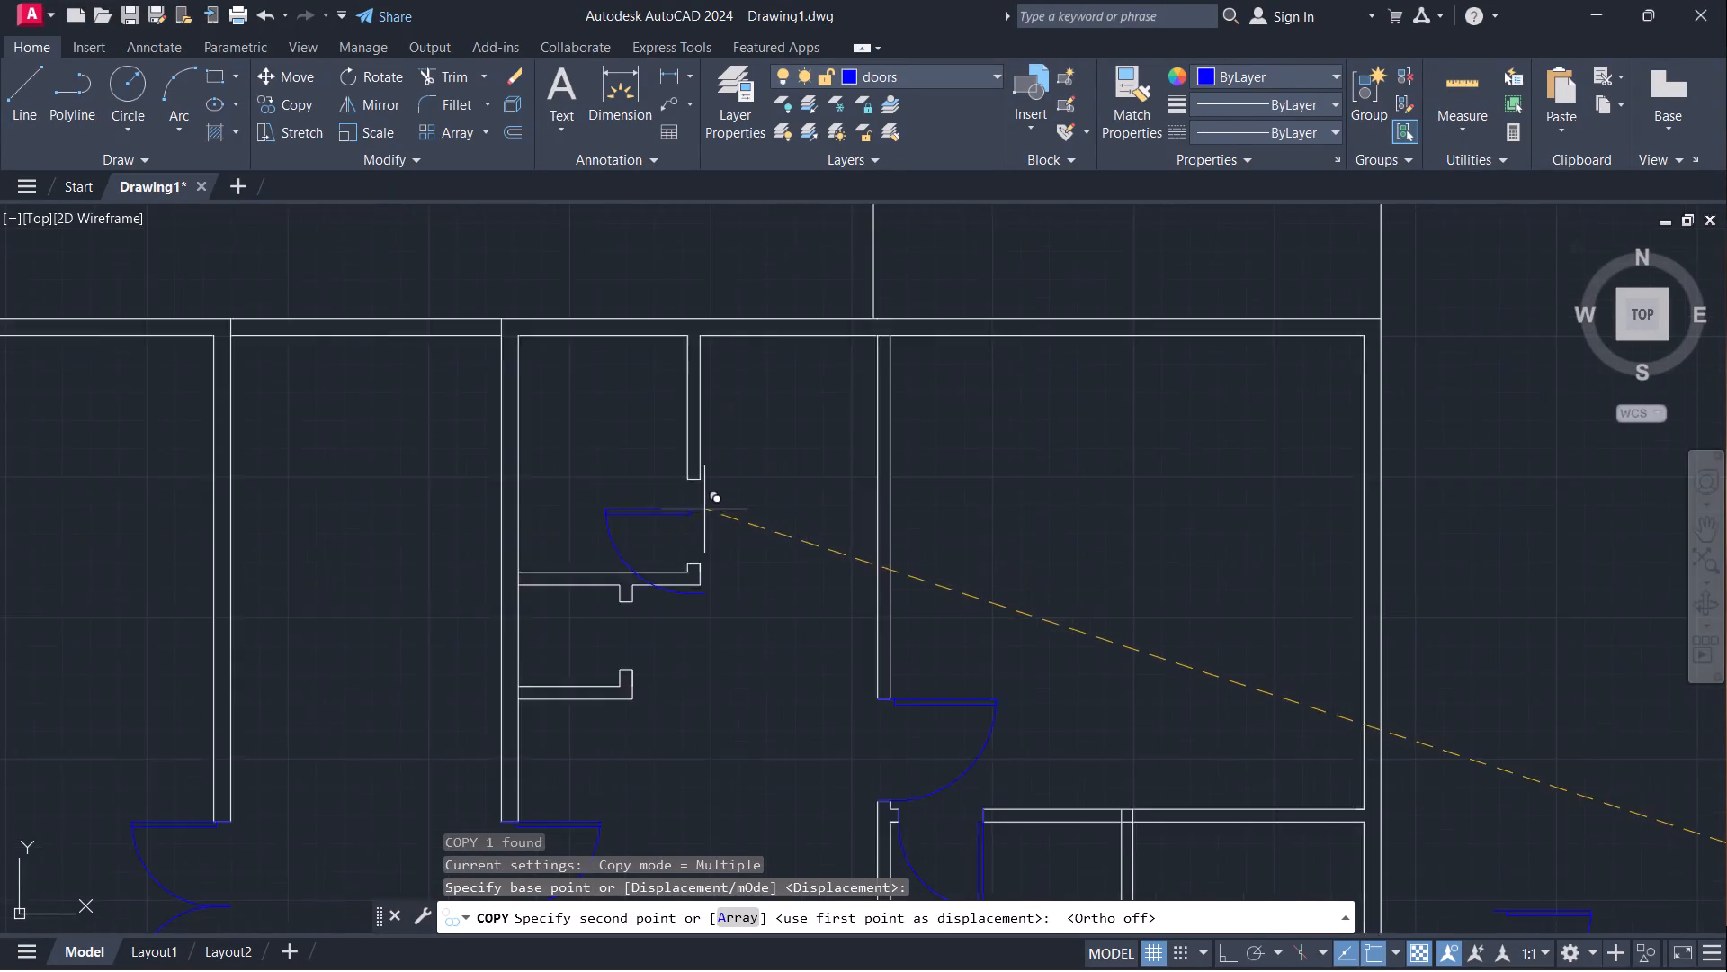
{"action": "scroll", "coordinate": [702, 508], "scroll_direction": "up", "scroll_amount": 2}
{"action": "left_click", "coordinate": [696, 453]}
{"action": "scroll", "coordinate": [749, 483], "scroll_direction": "down", "scroll_amount": 3}
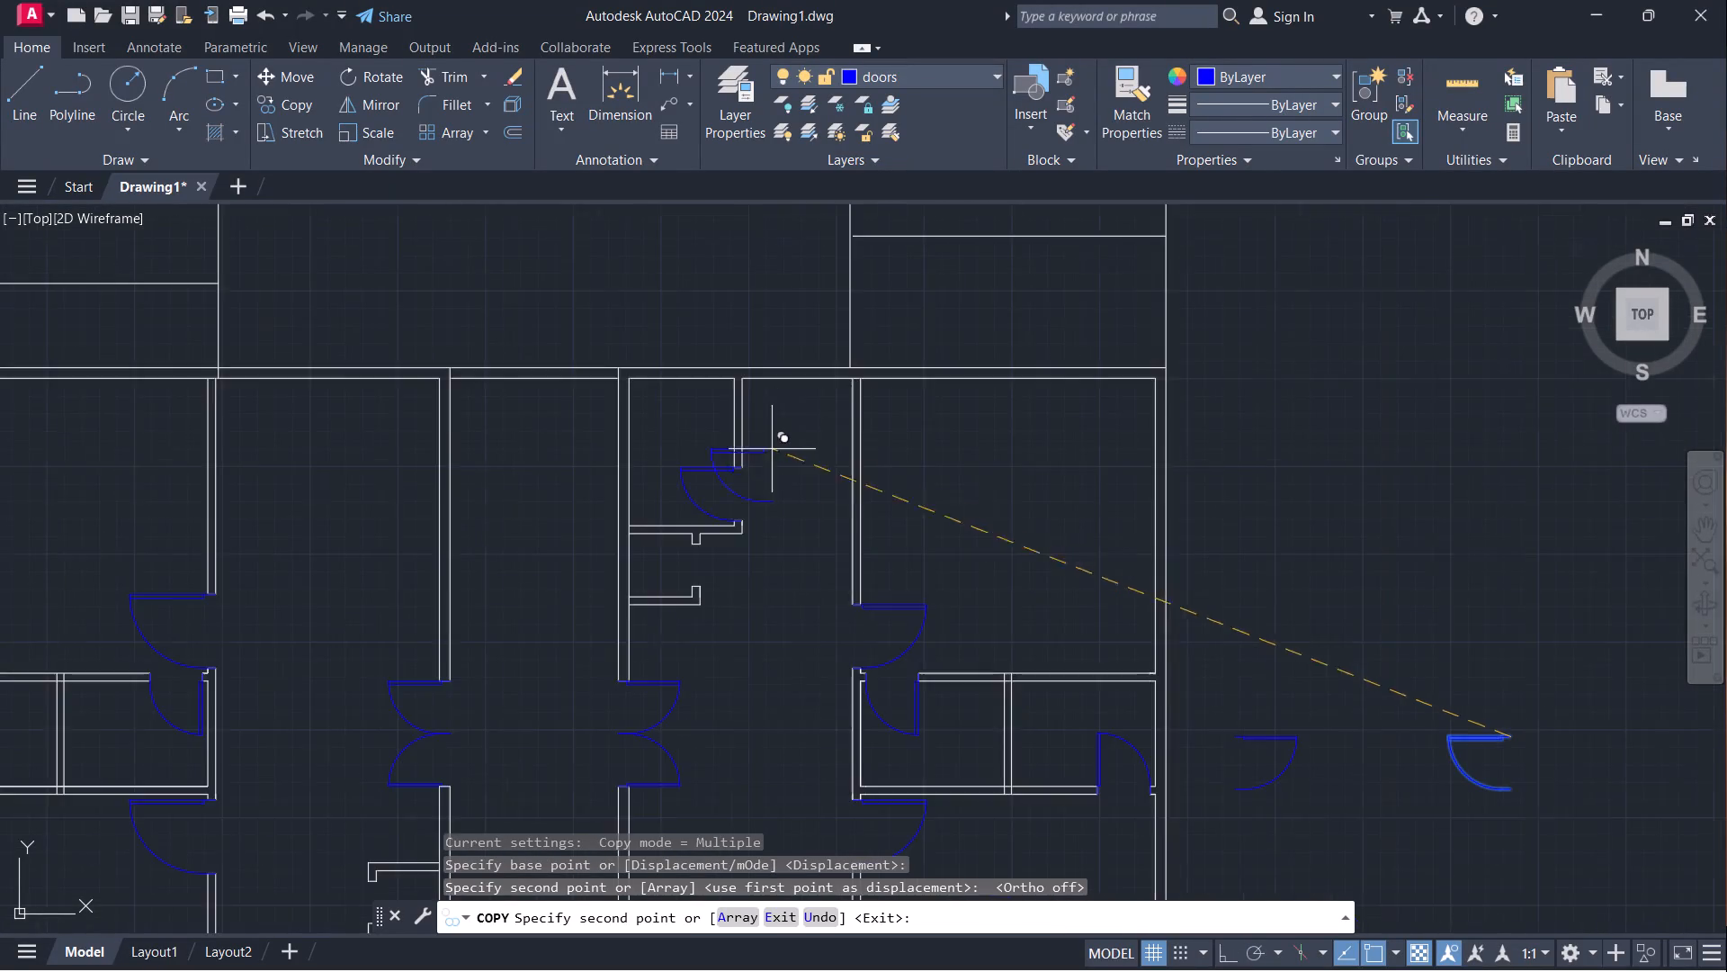
{"action": "scroll", "coordinate": [788, 404], "scroll_direction": "down", "scroll_amount": 3}
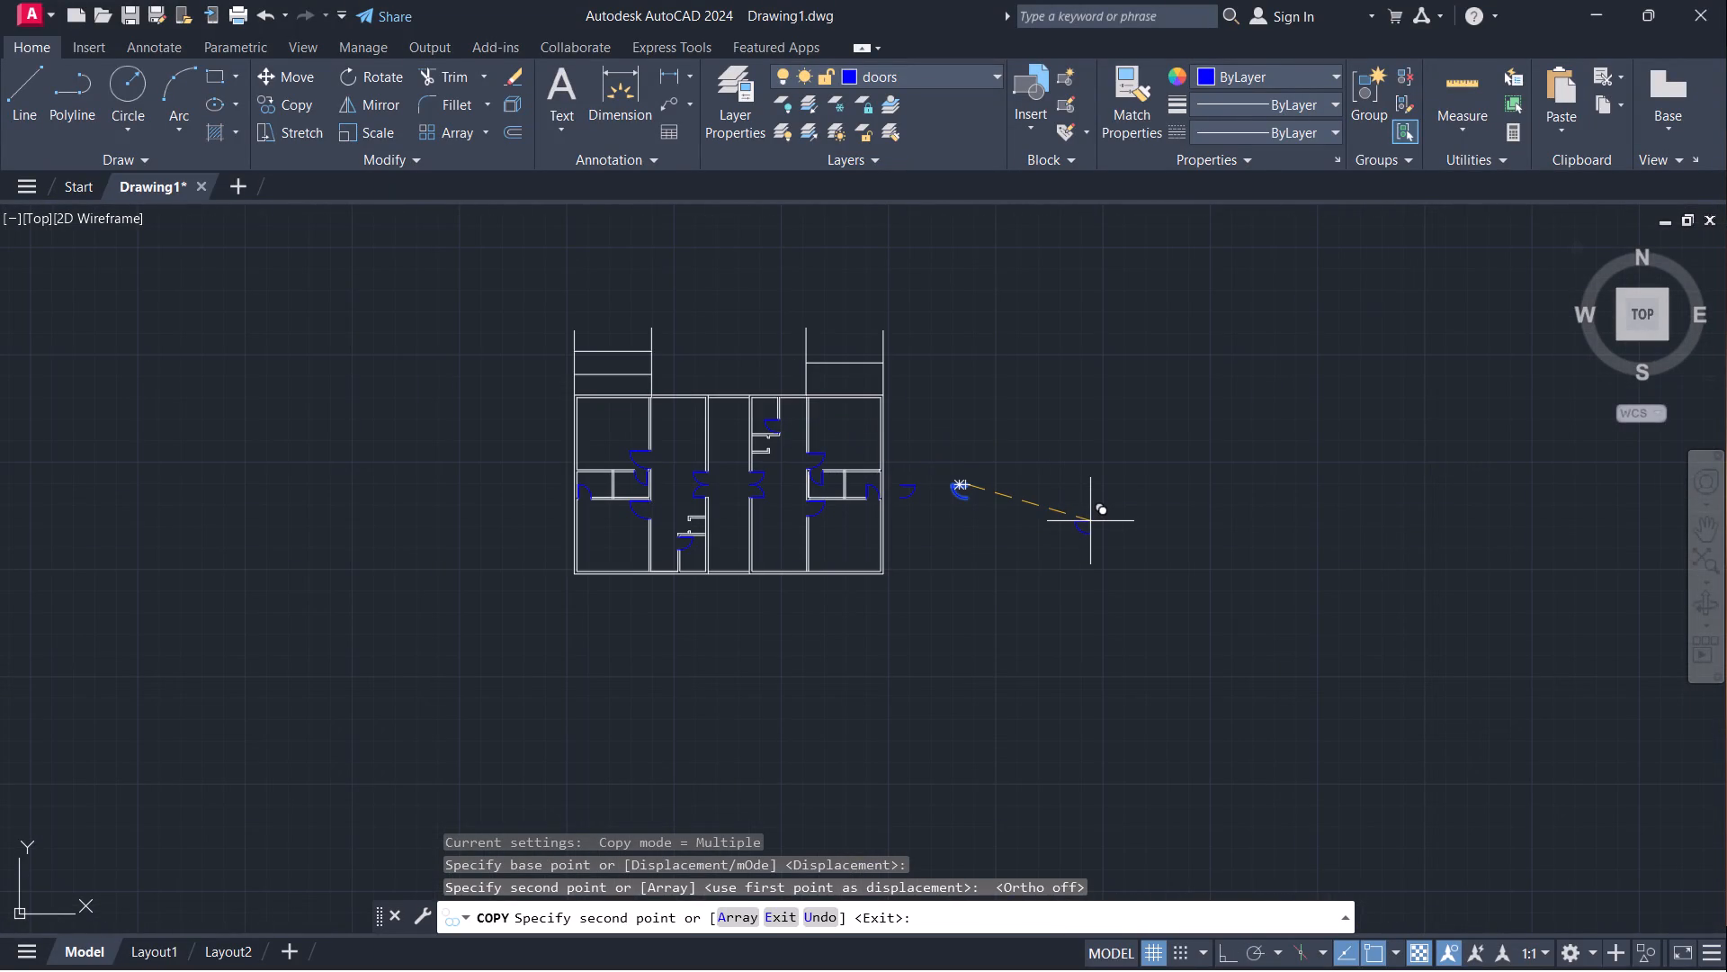
{"action": "key", "text": "Escape"}
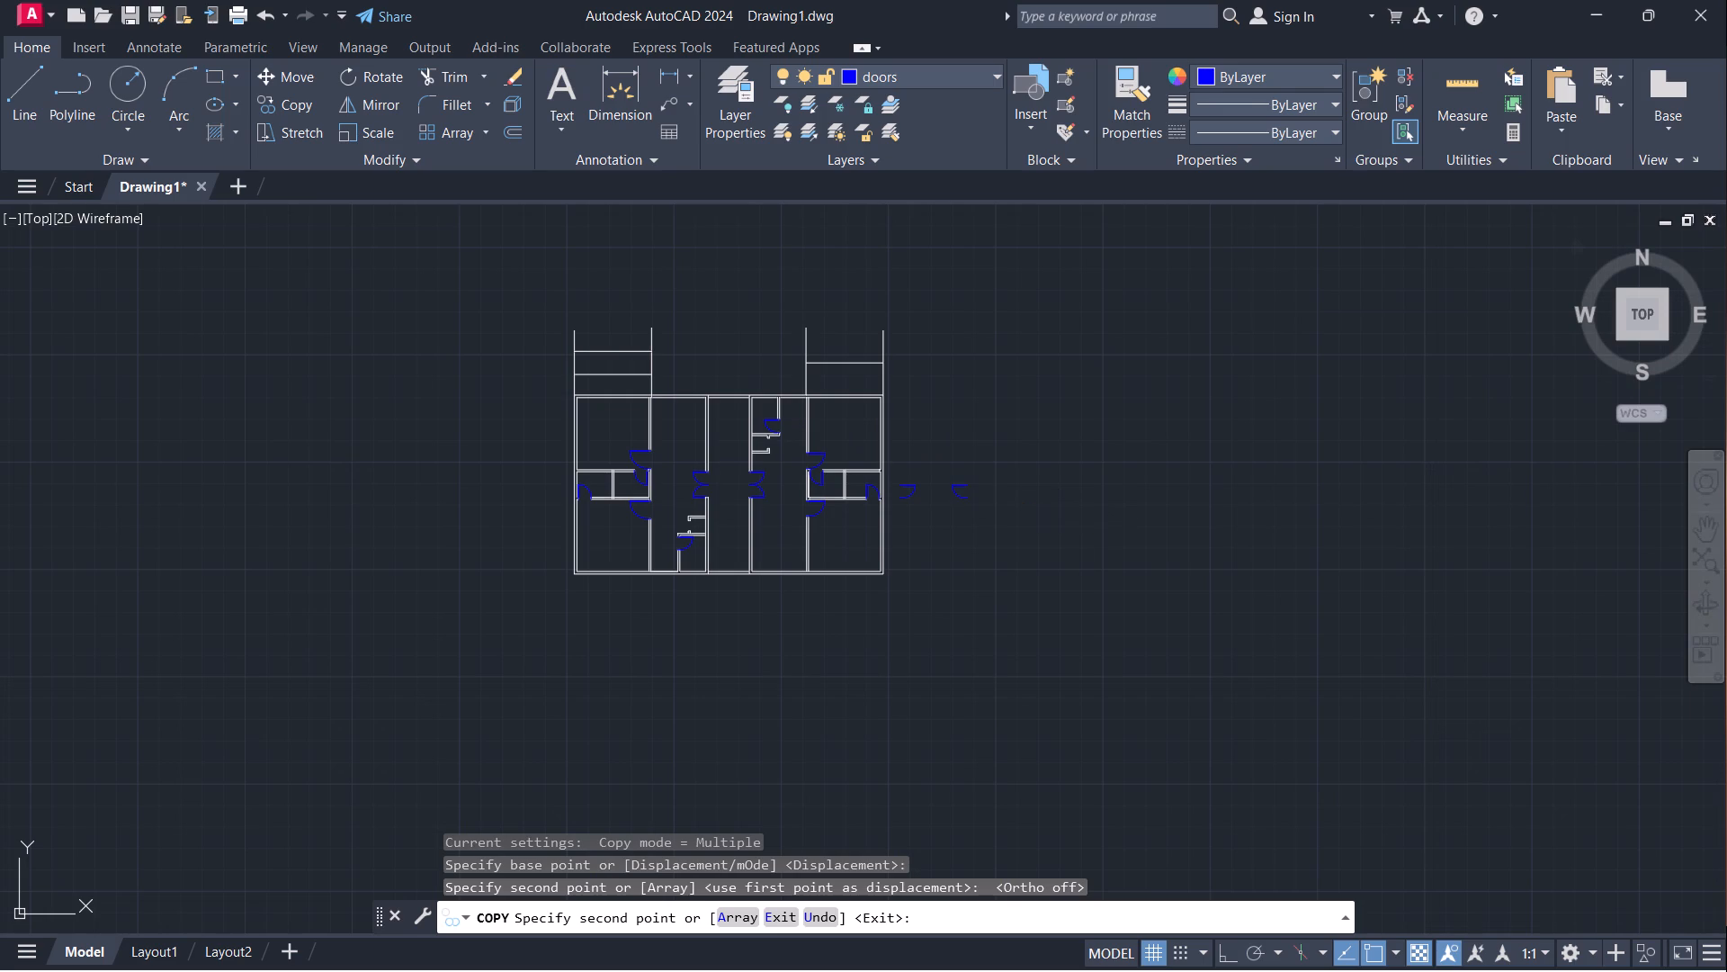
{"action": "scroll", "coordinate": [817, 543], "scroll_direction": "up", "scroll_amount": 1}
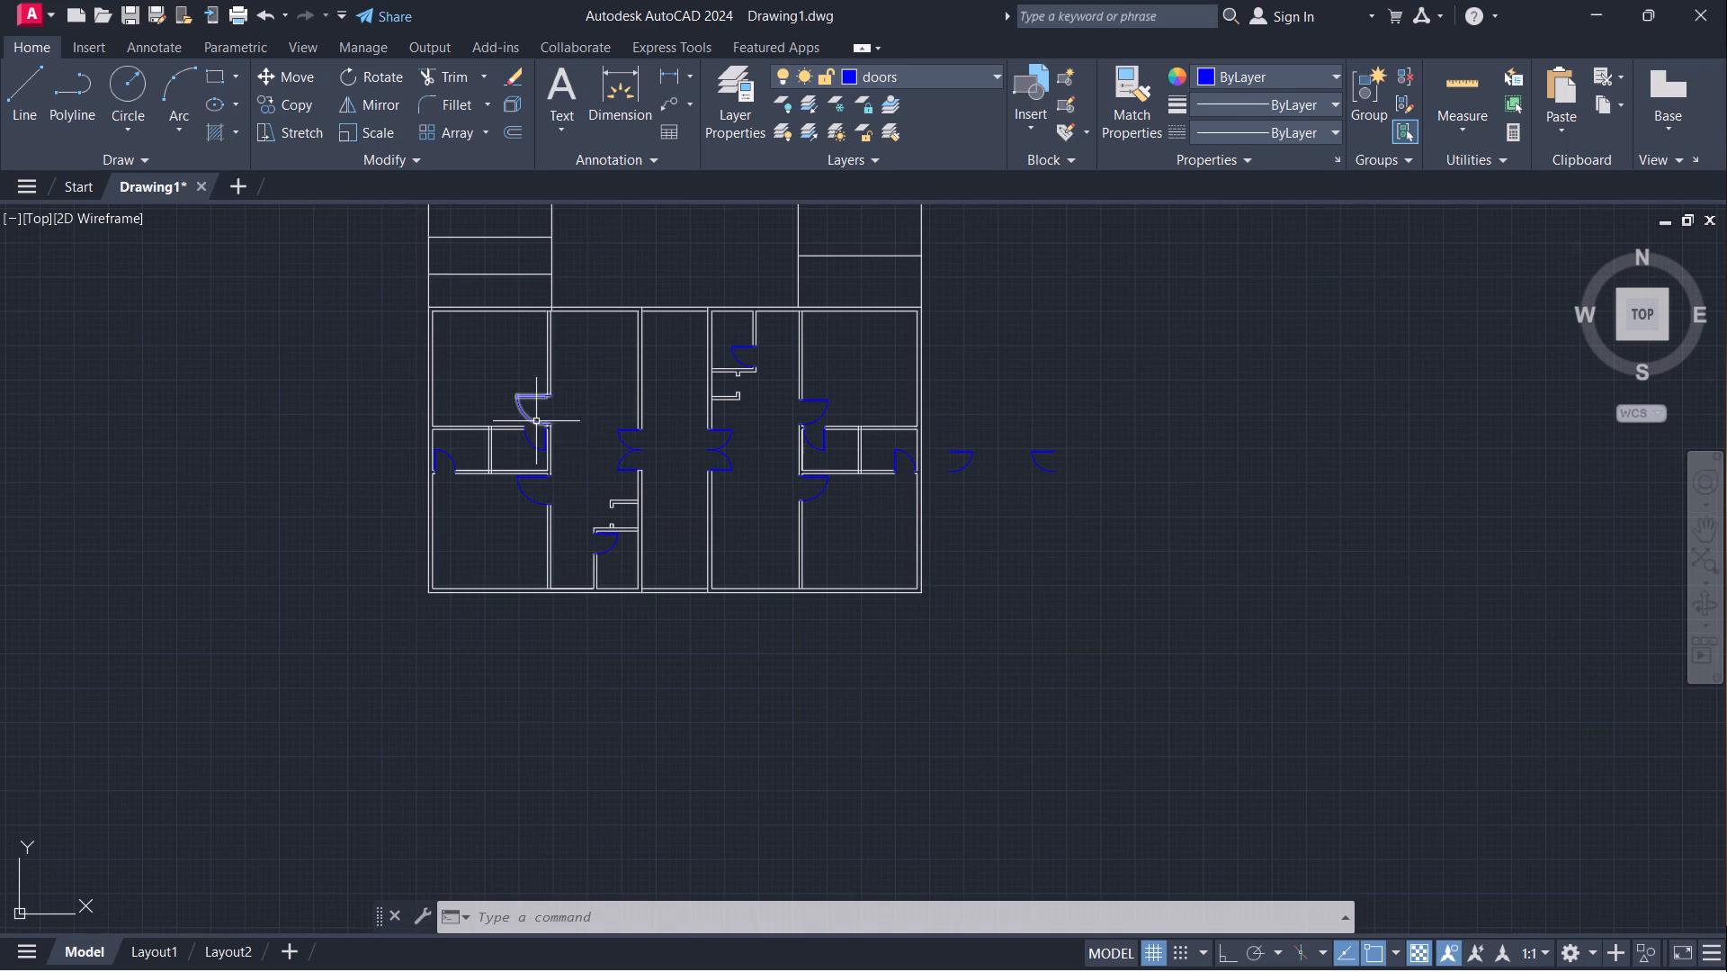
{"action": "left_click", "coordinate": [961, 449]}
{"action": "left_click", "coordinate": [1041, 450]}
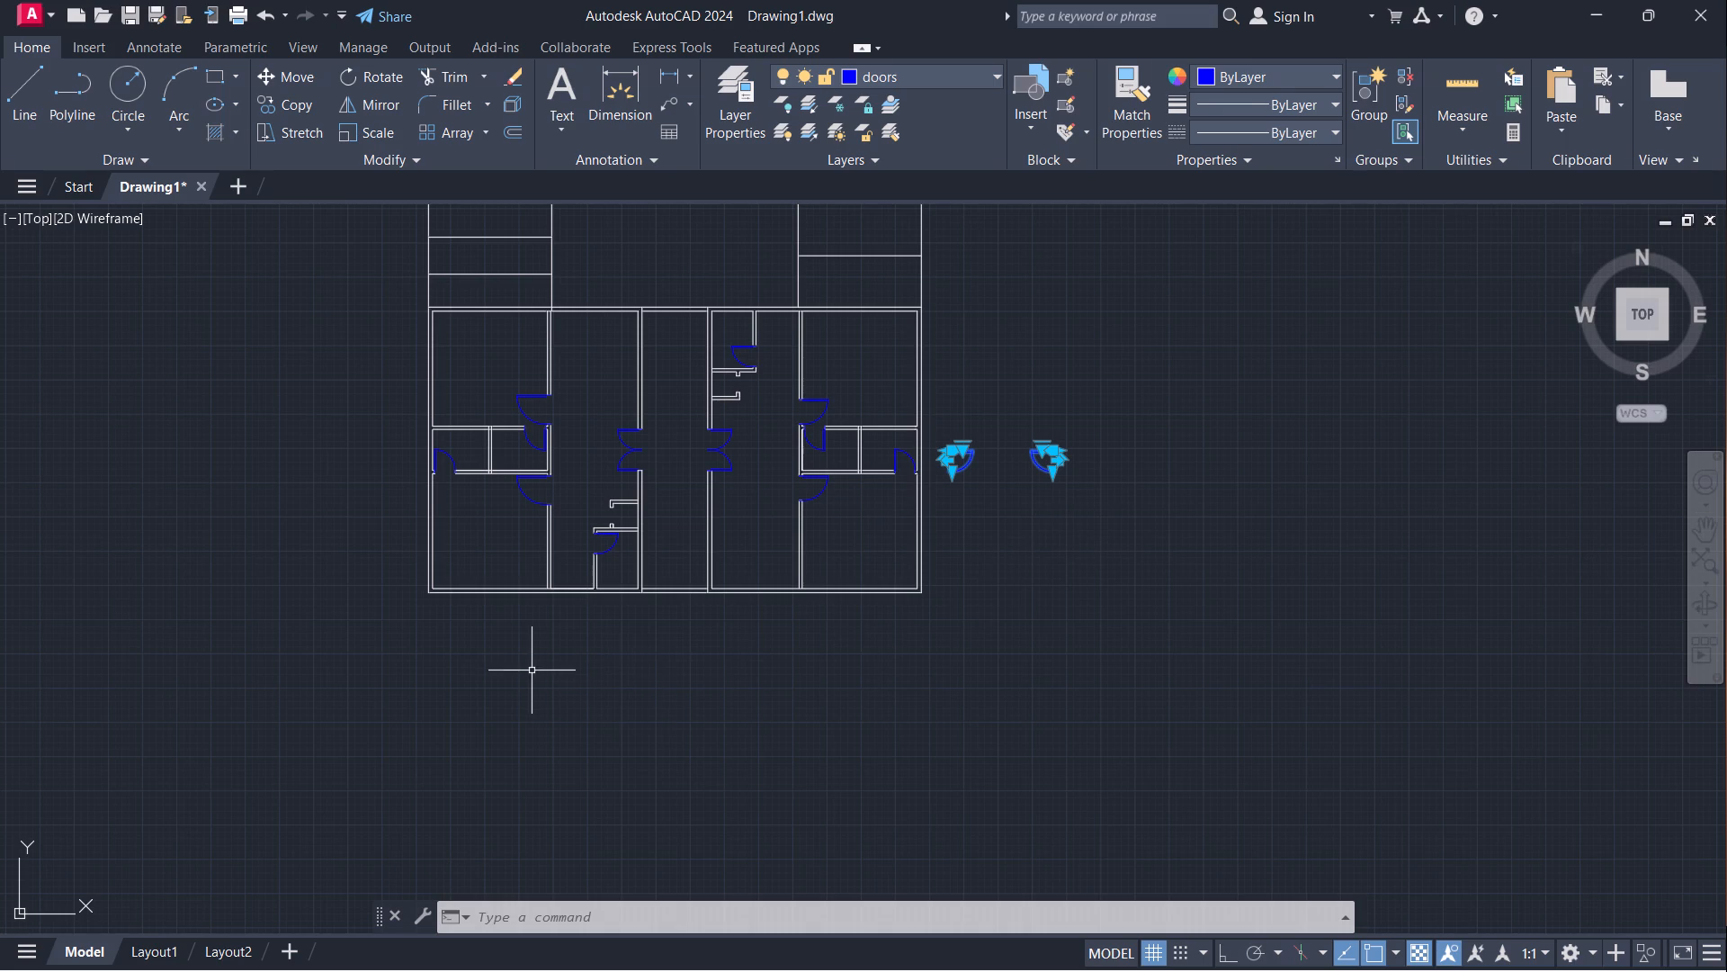
Measure the clear width along the bottom outer wall between the left unit's dividing wall and the small room's partition, without placing a dimension.
{"action": "scroll", "coordinate": [531, 670], "scroll_direction": "up", "scroll_amount": 2}
{"action": "middle_click_drag", "start_coordinate": [599, 606], "coordinate": [551, 798]}
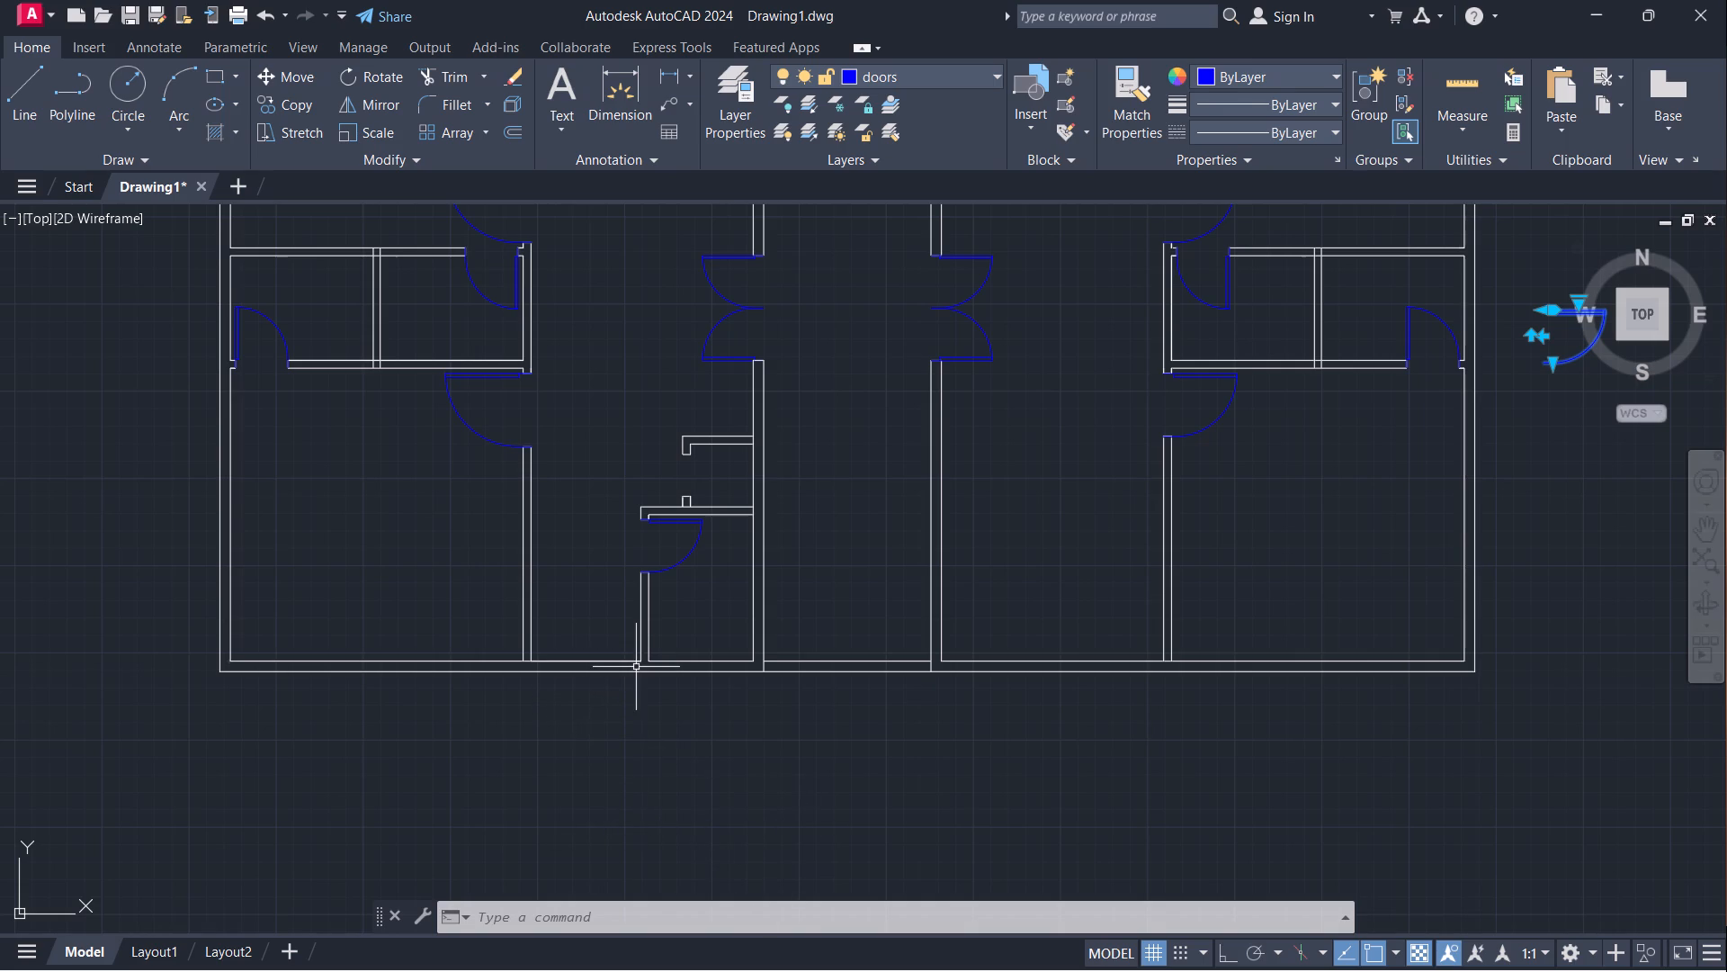
{"action": "scroll", "coordinate": [611, 605], "scroll_direction": "up", "scroll_amount": 3}
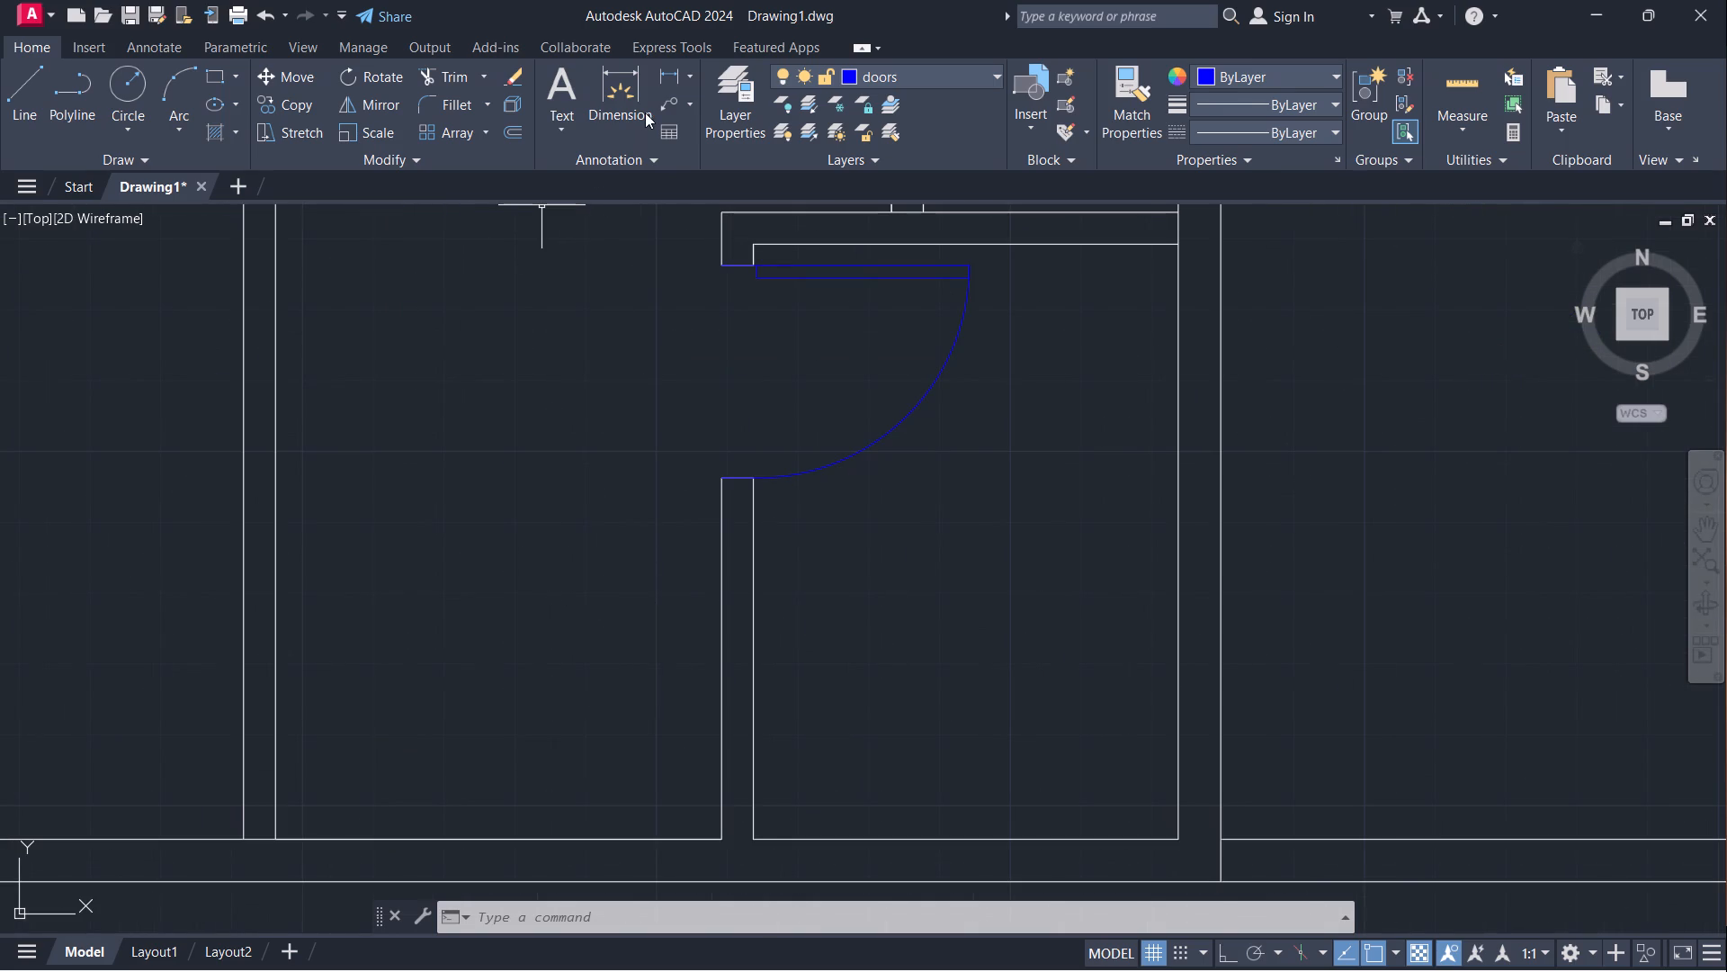
{"action": "left_click_drag", "start_coordinate": [659, 66], "coordinate": [686, 69]}
{"action": "left_click", "coordinate": [667, 73]}
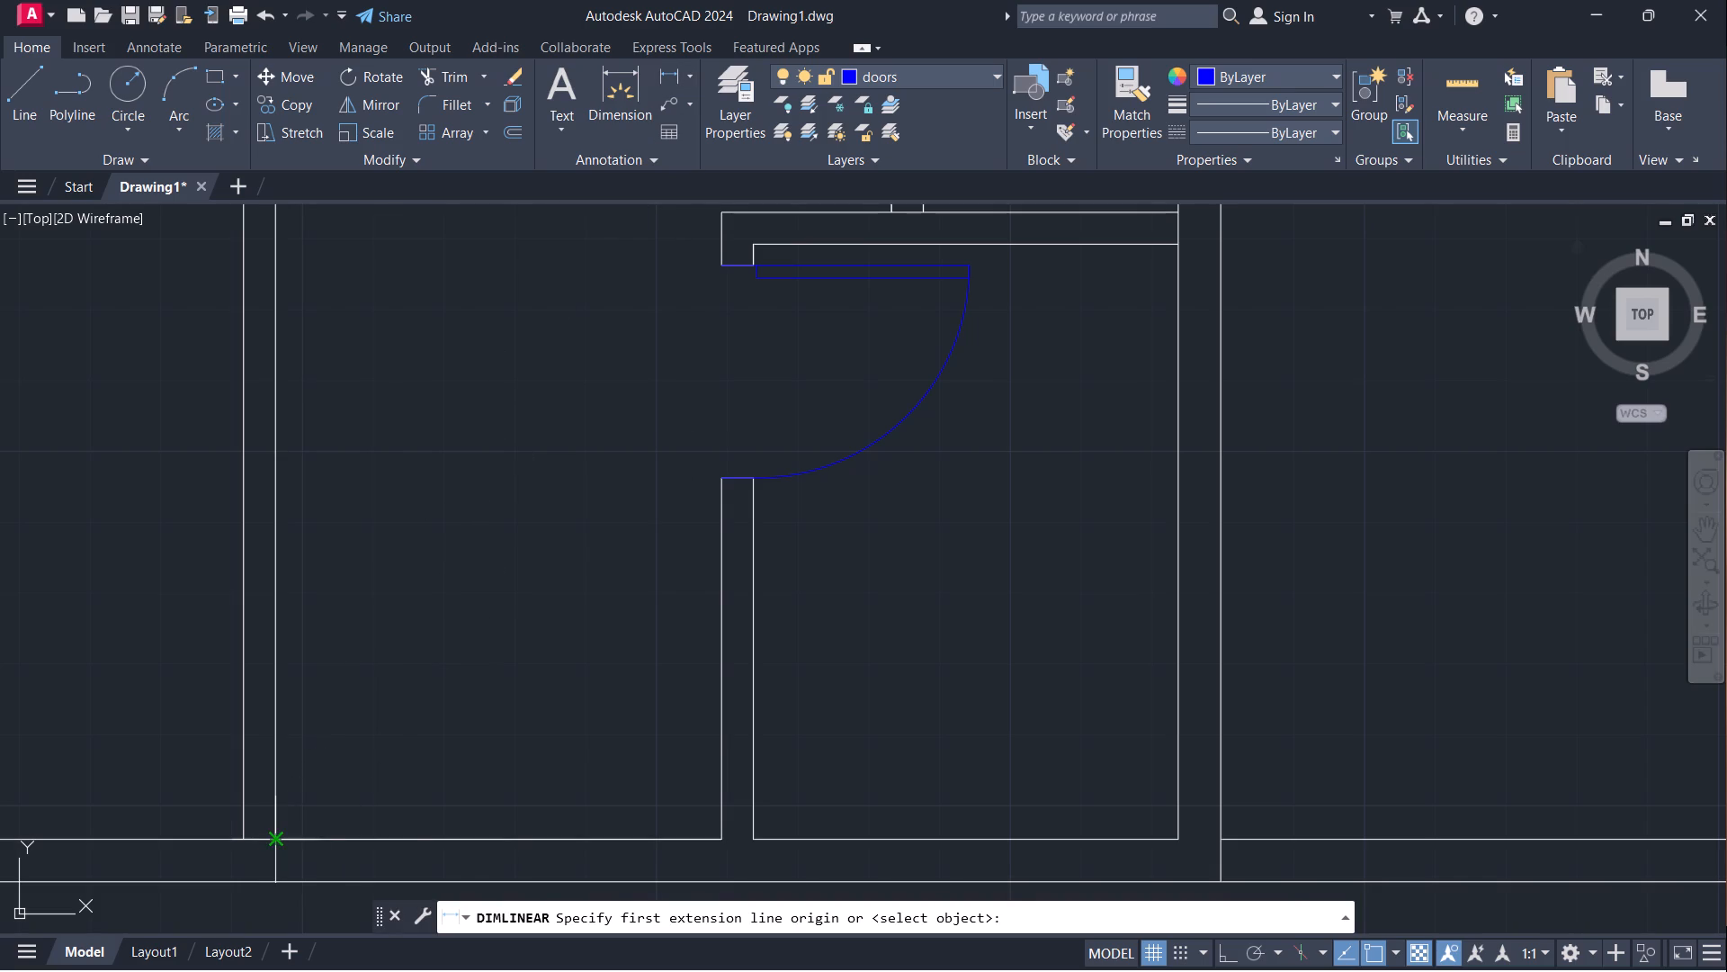
{"action": "left_click", "coordinate": [278, 842]}
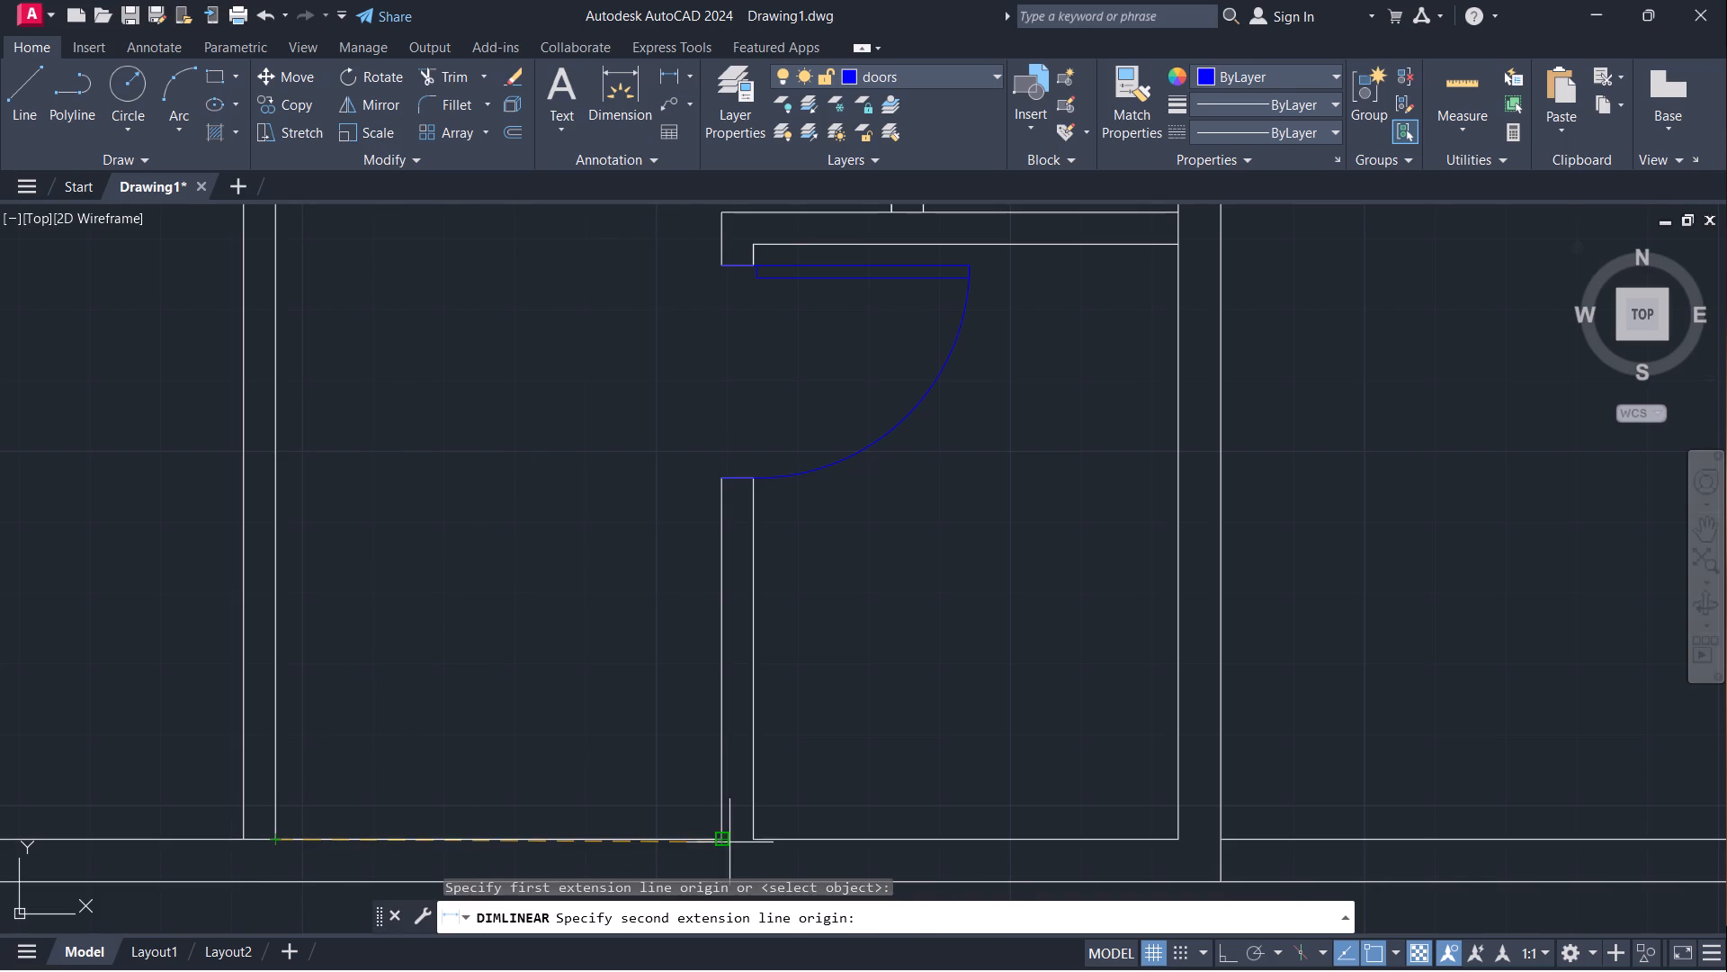
{"action": "left_click", "coordinate": [721, 839]}
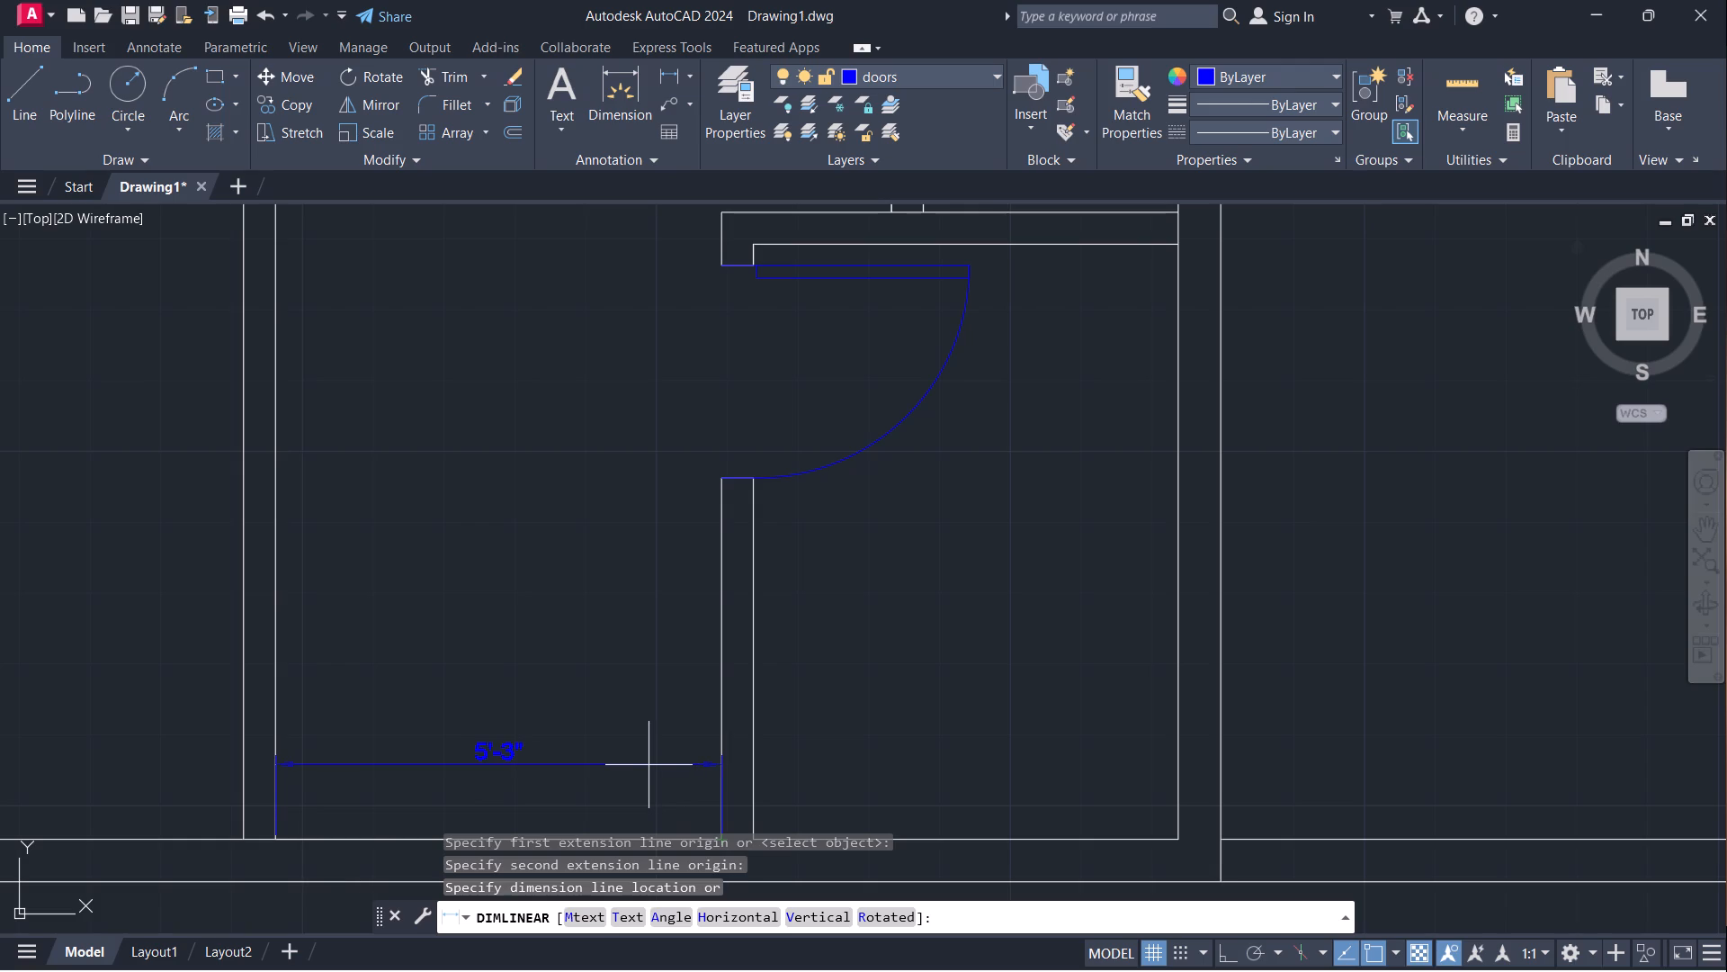
{"action": "key", "text": "Escape"}
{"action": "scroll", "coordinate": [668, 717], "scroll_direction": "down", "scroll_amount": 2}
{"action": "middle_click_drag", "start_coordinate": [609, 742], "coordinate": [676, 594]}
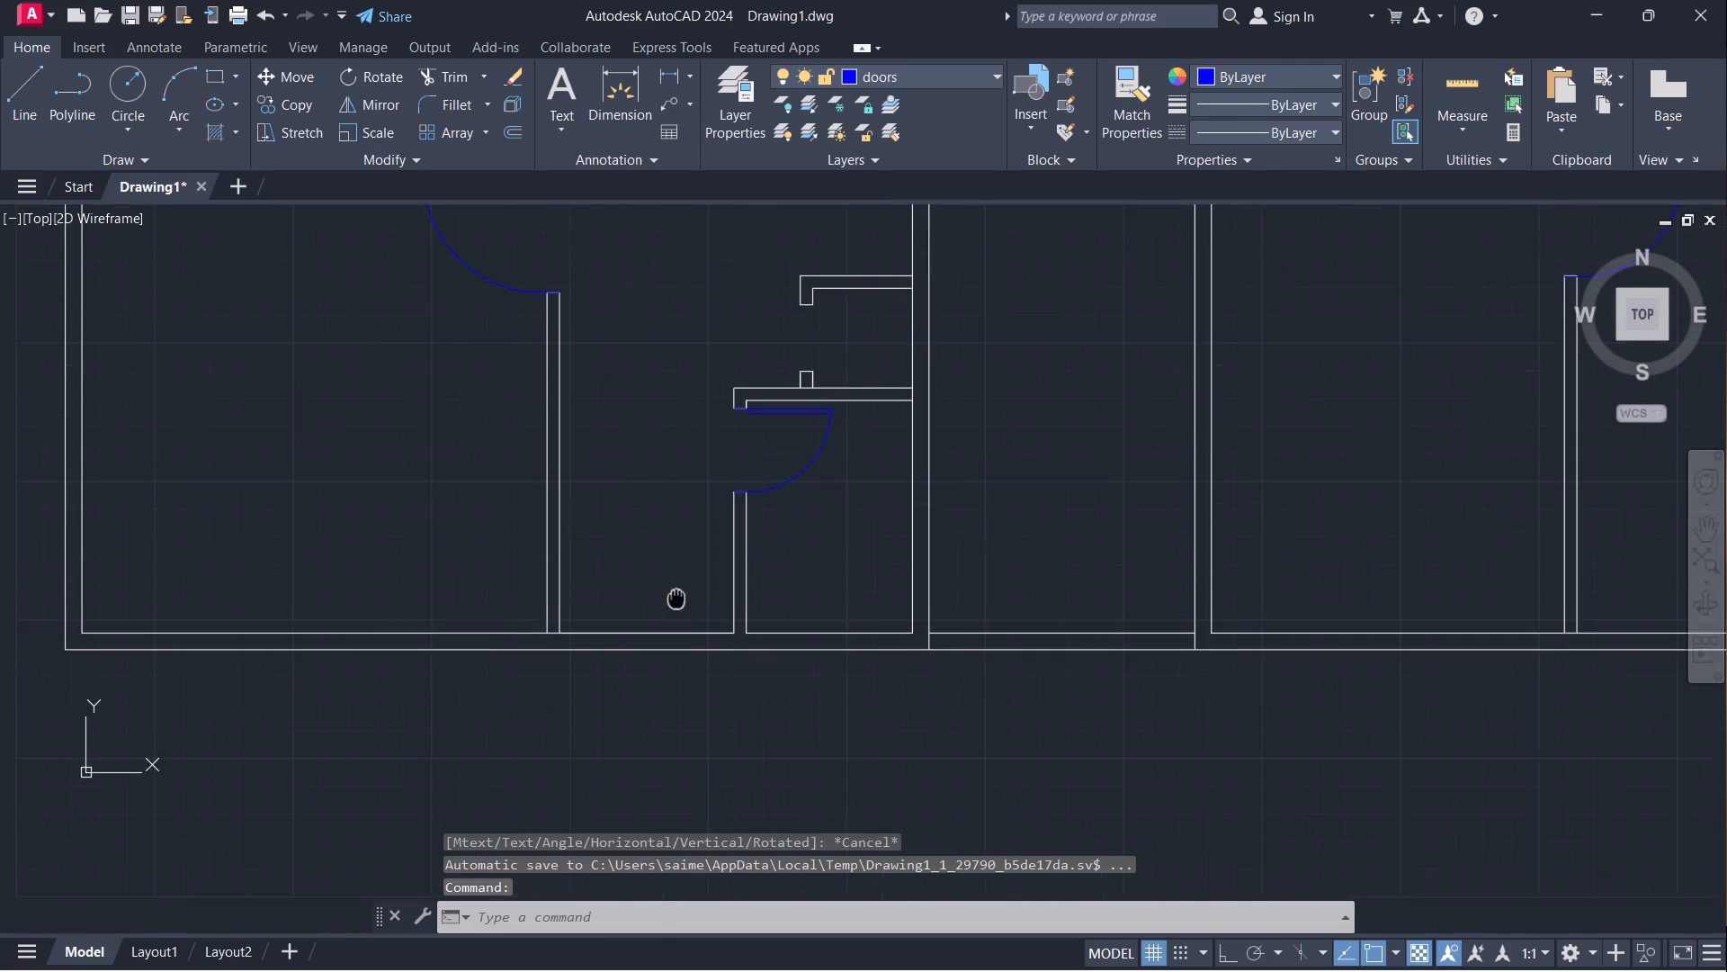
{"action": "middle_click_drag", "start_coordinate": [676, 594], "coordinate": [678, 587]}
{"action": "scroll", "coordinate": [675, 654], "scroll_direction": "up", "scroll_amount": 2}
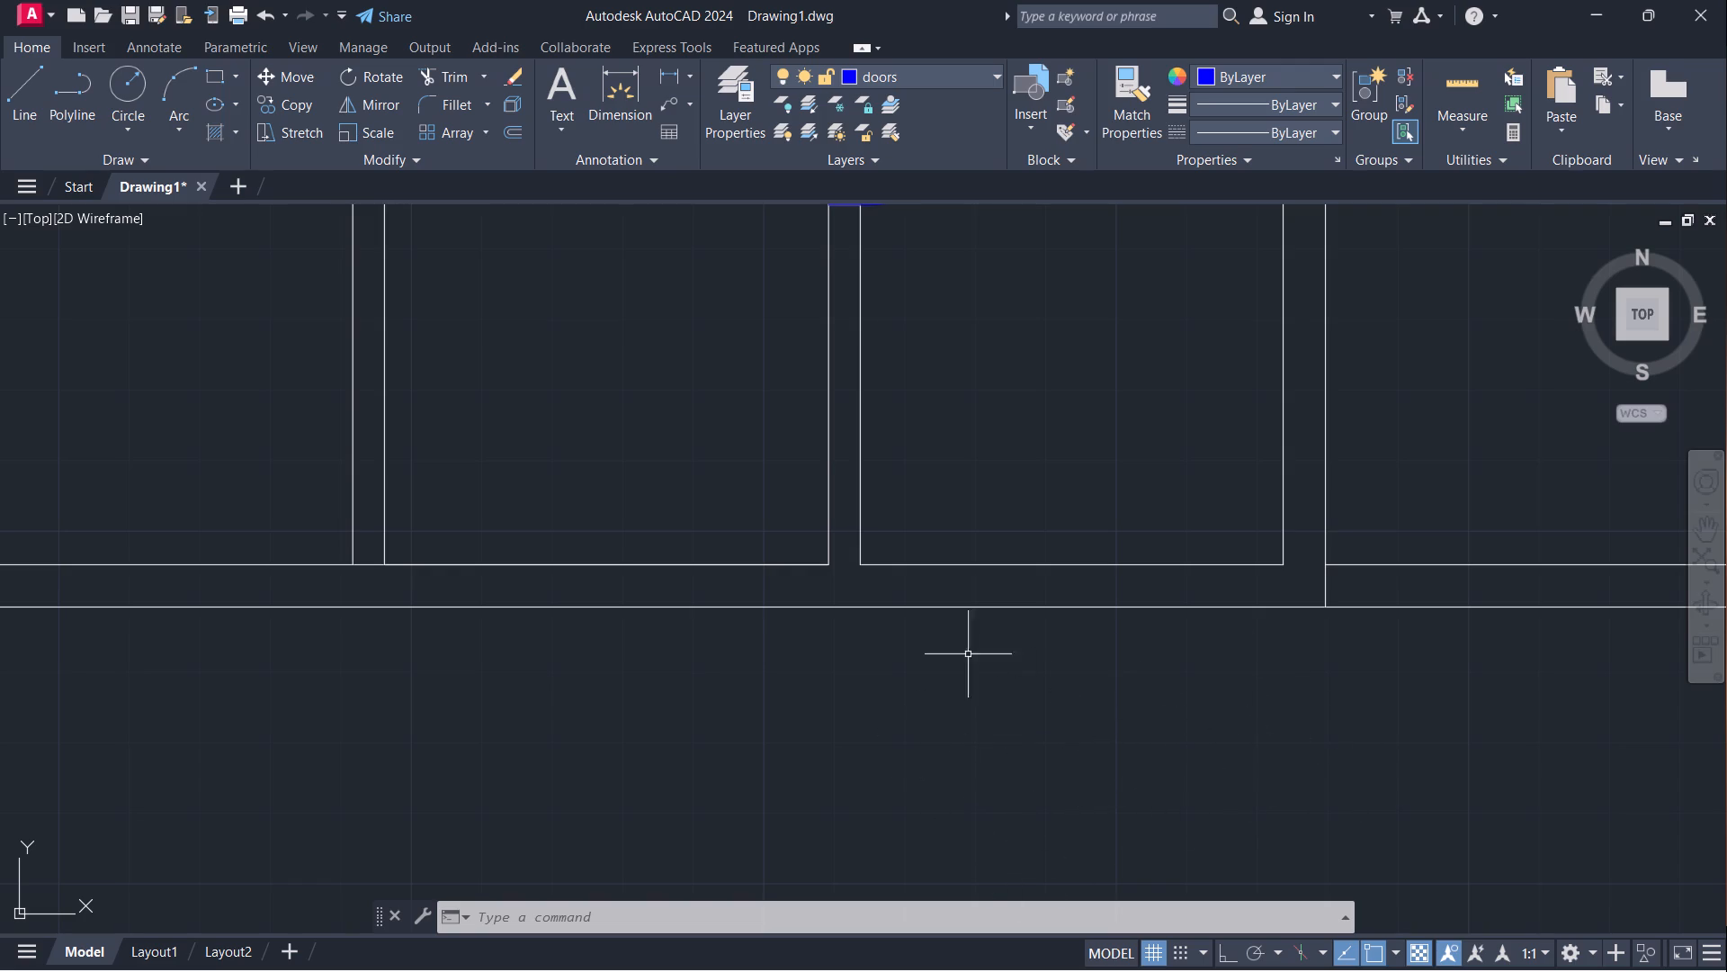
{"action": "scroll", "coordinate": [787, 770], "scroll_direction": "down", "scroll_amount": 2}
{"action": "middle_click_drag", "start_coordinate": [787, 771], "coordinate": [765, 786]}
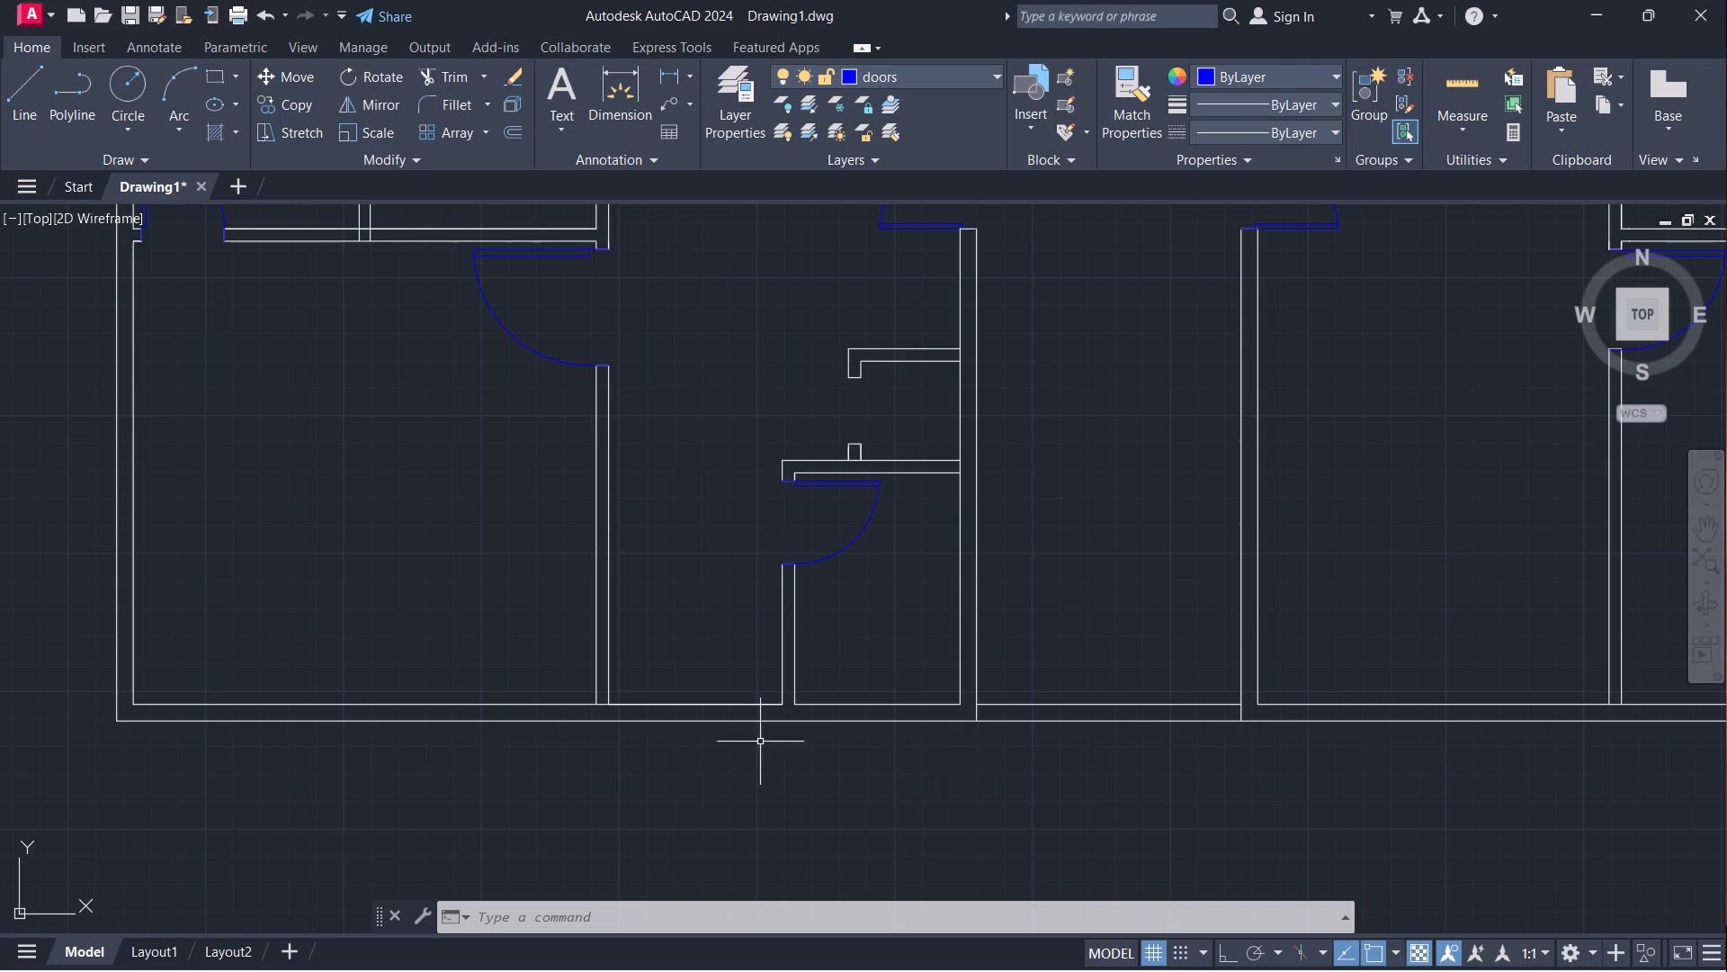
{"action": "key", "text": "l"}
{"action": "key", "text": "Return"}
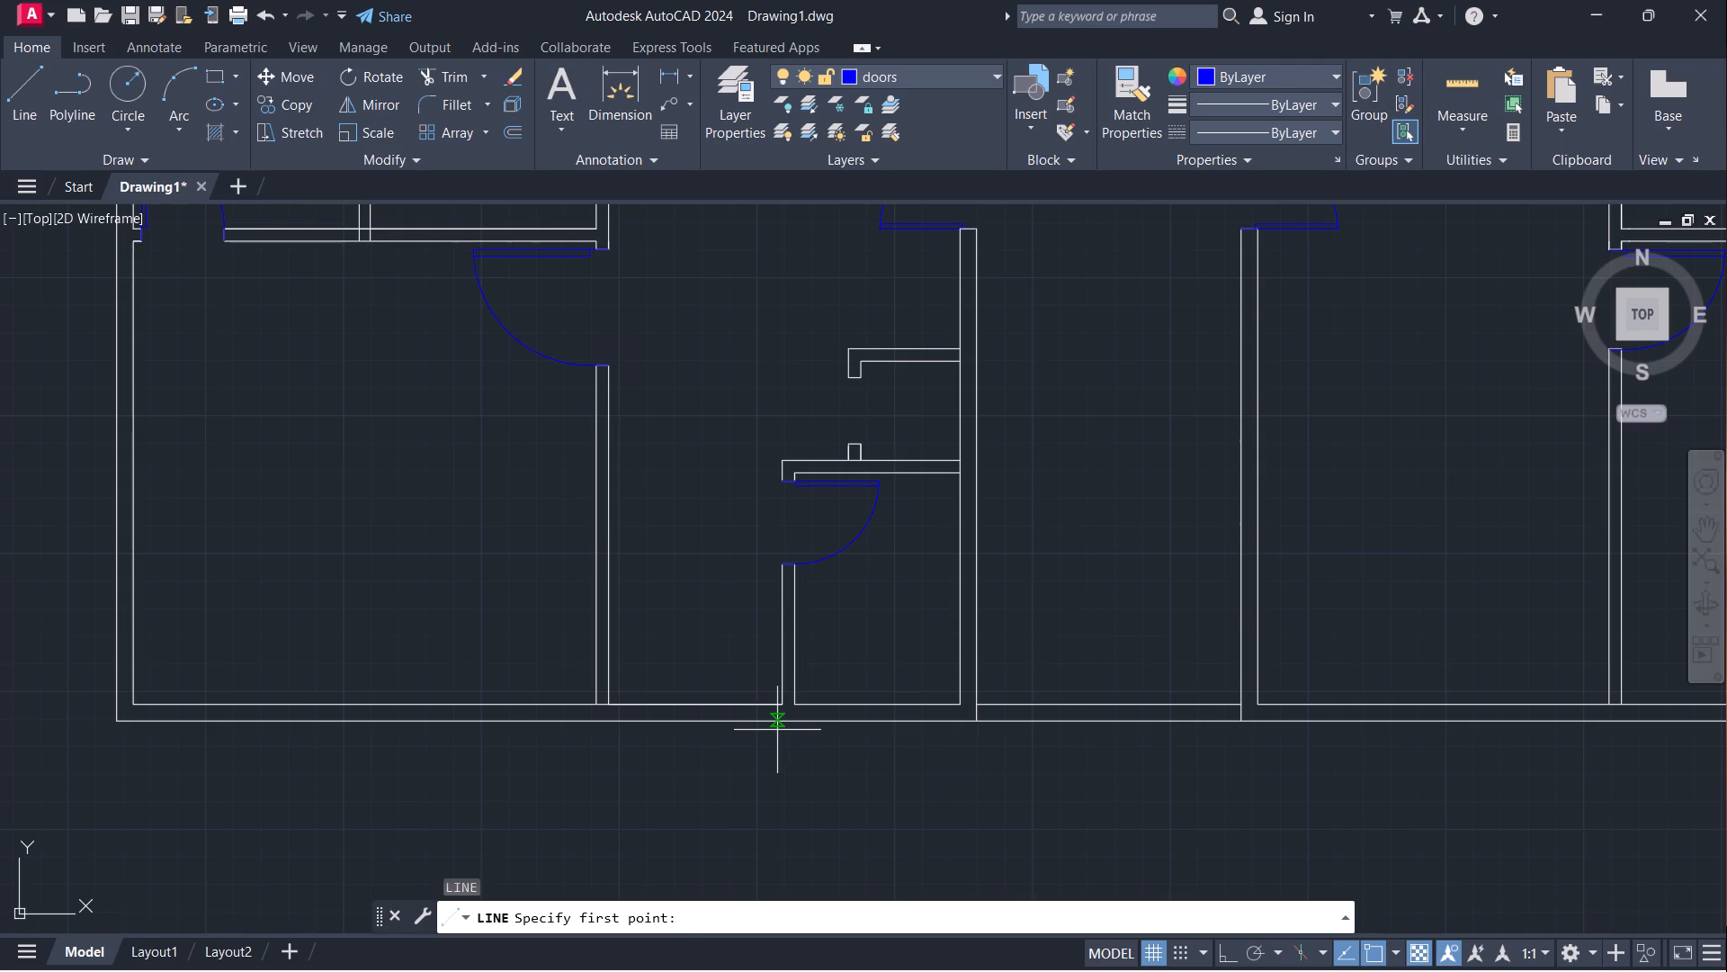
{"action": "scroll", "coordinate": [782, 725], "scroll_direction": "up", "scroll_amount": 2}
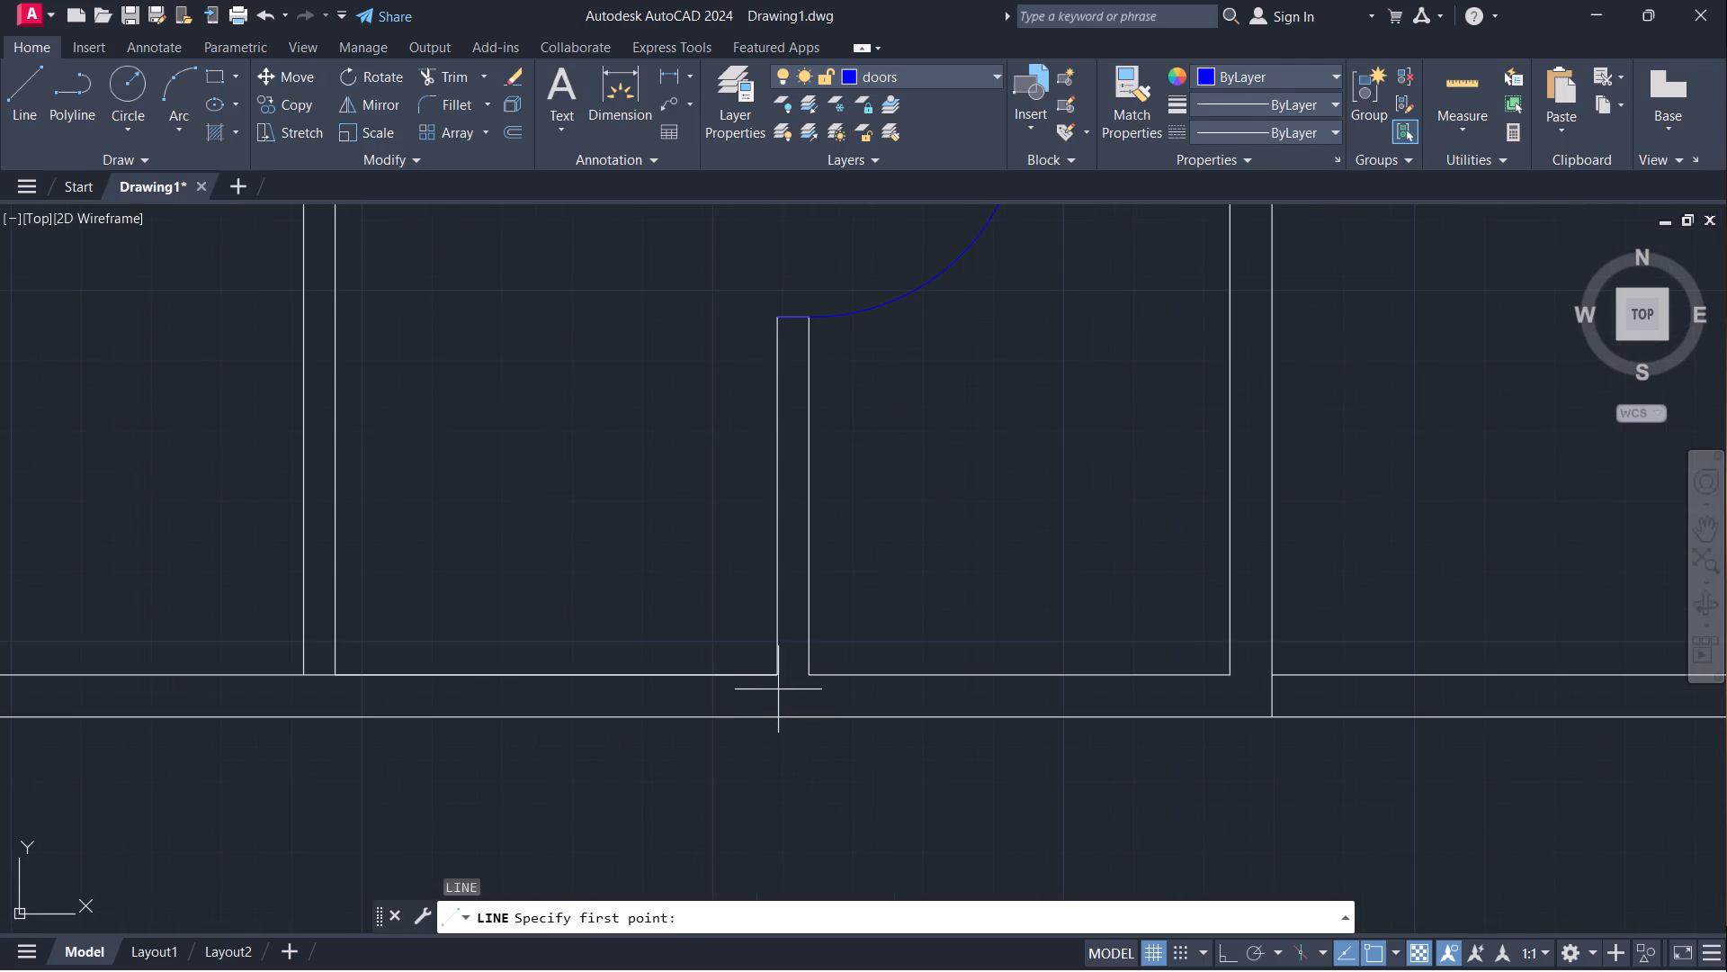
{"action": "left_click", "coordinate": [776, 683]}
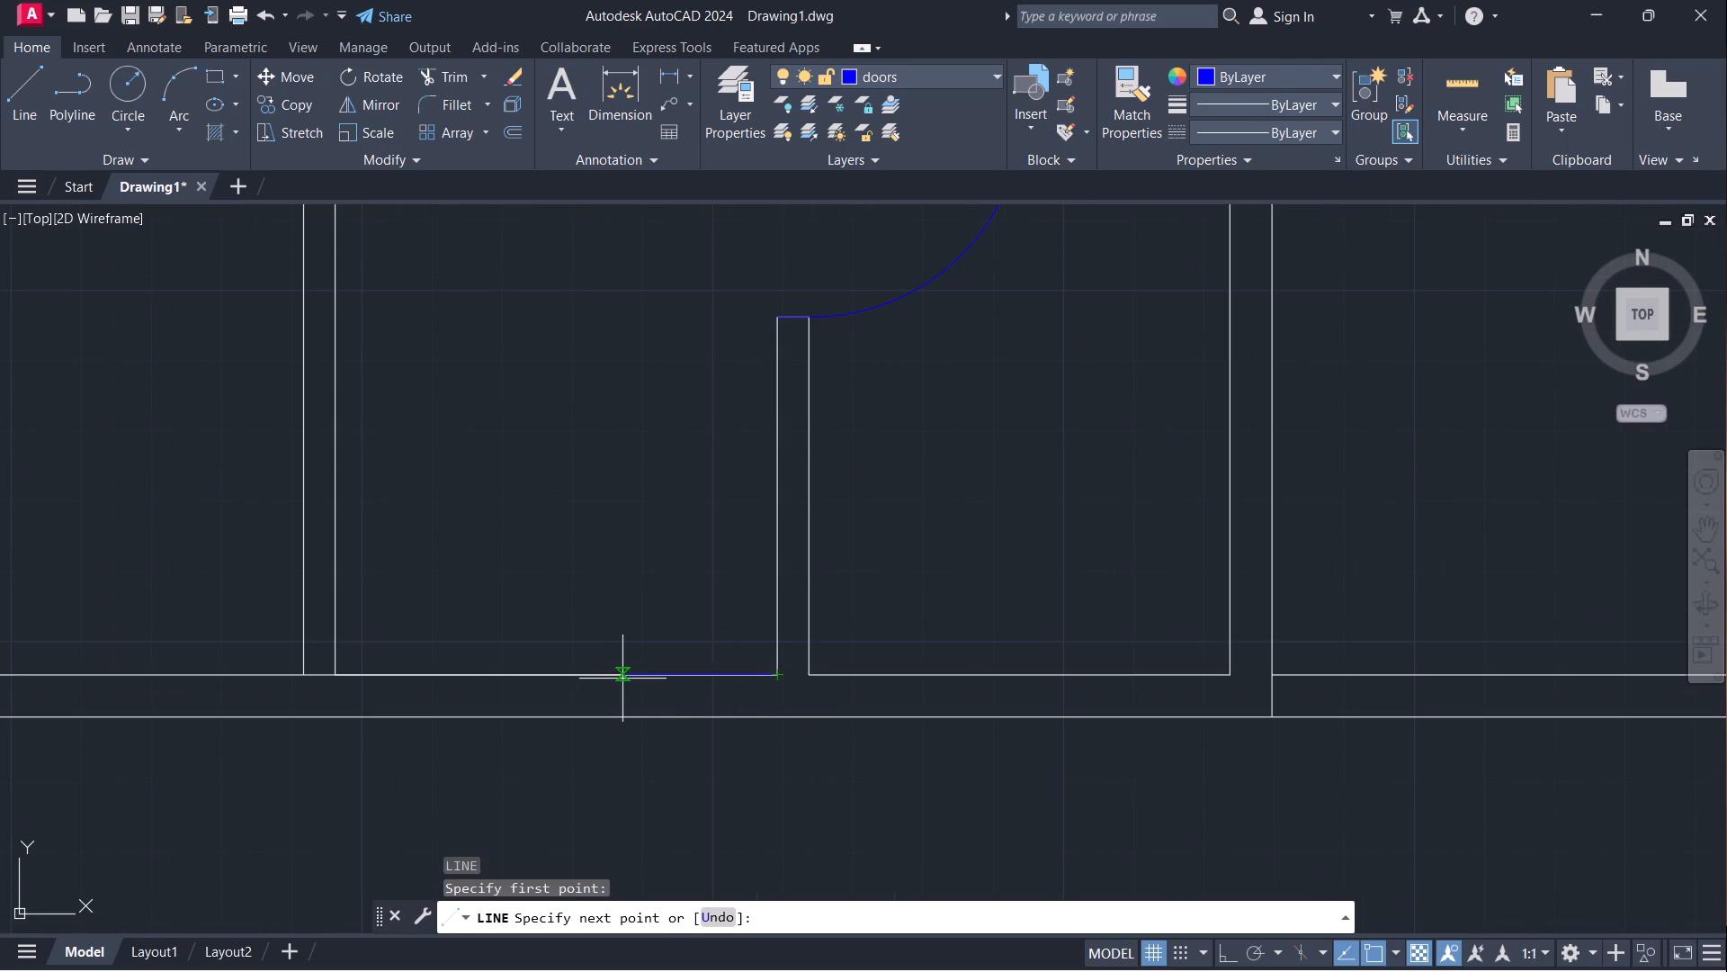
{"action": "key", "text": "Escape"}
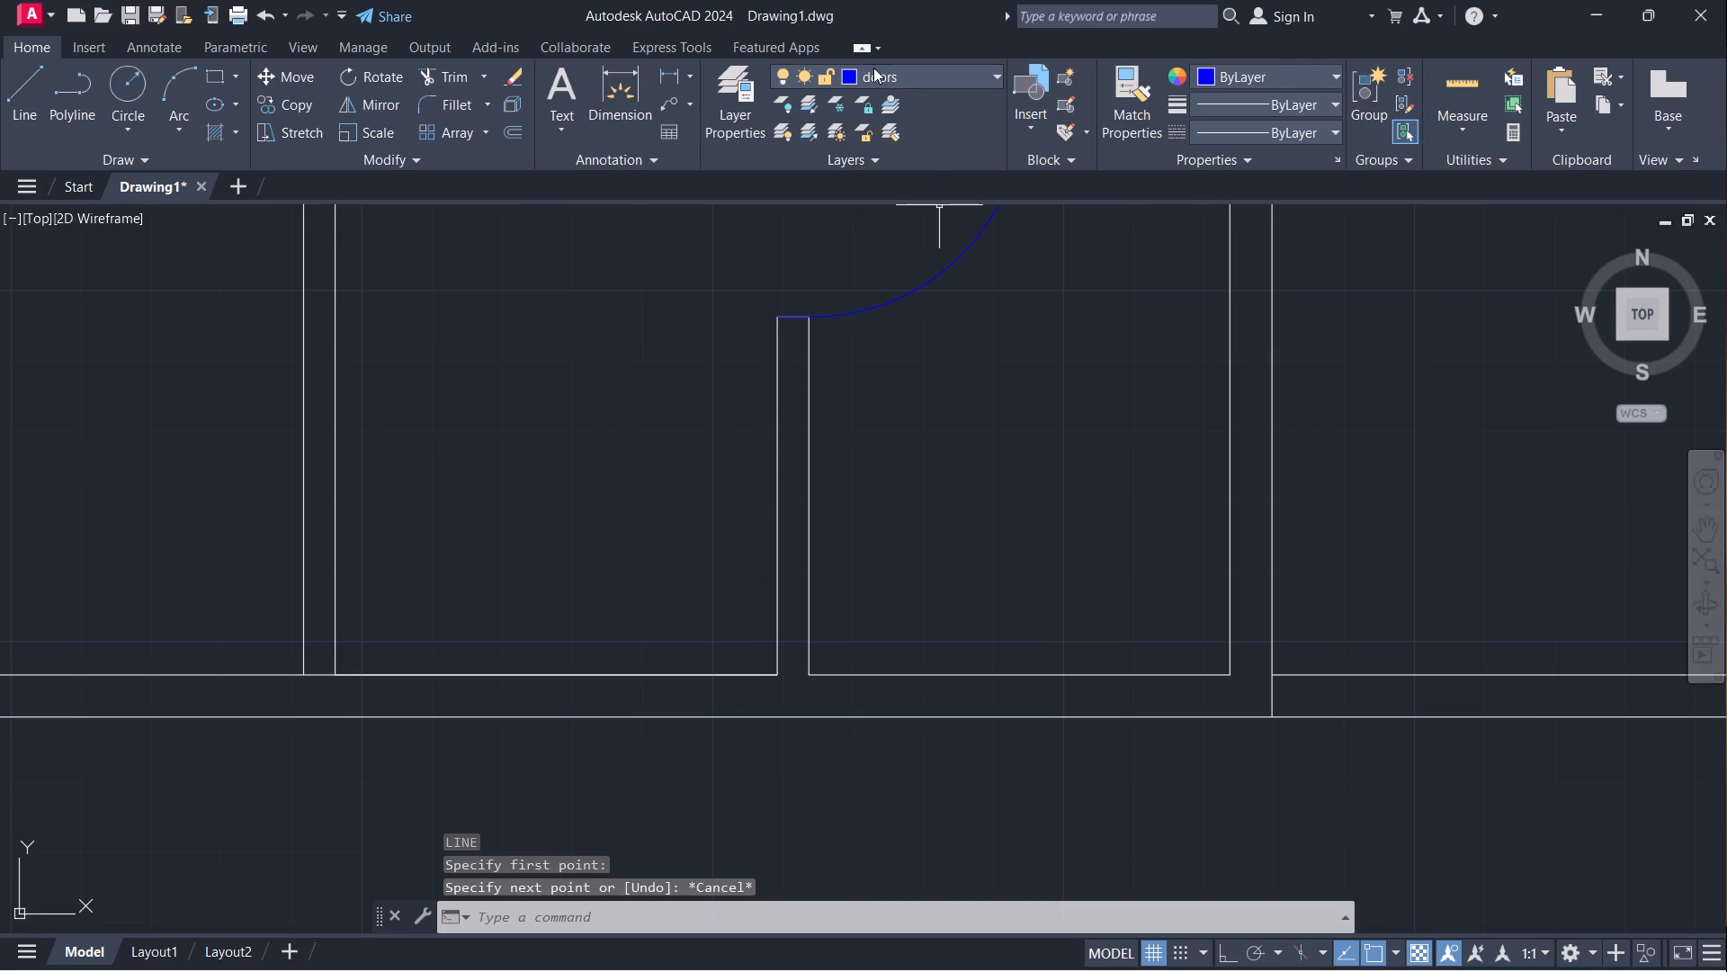
On the walls layer, outline a 3' opening across the left unit's bottom wall, starting 3" from the small room's partition toward the dividing wall.
{"action": "left_click", "coordinate": [914, 84]}
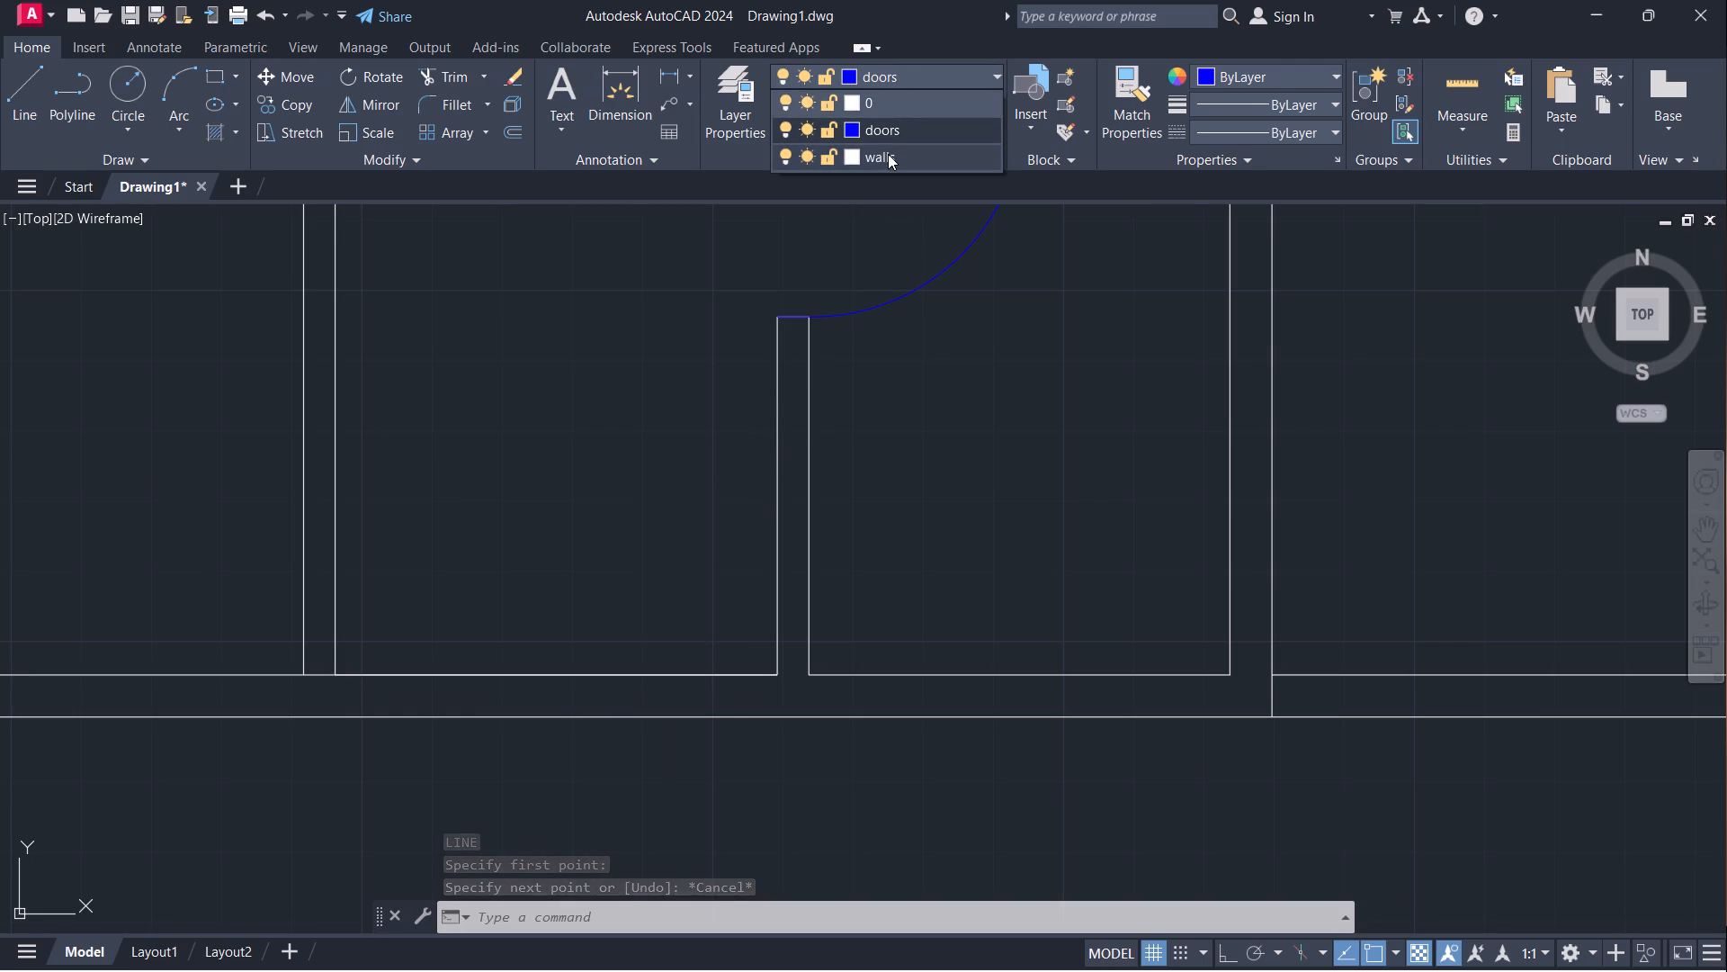
{"action": "left_click", "coordinate": [888, 154]}
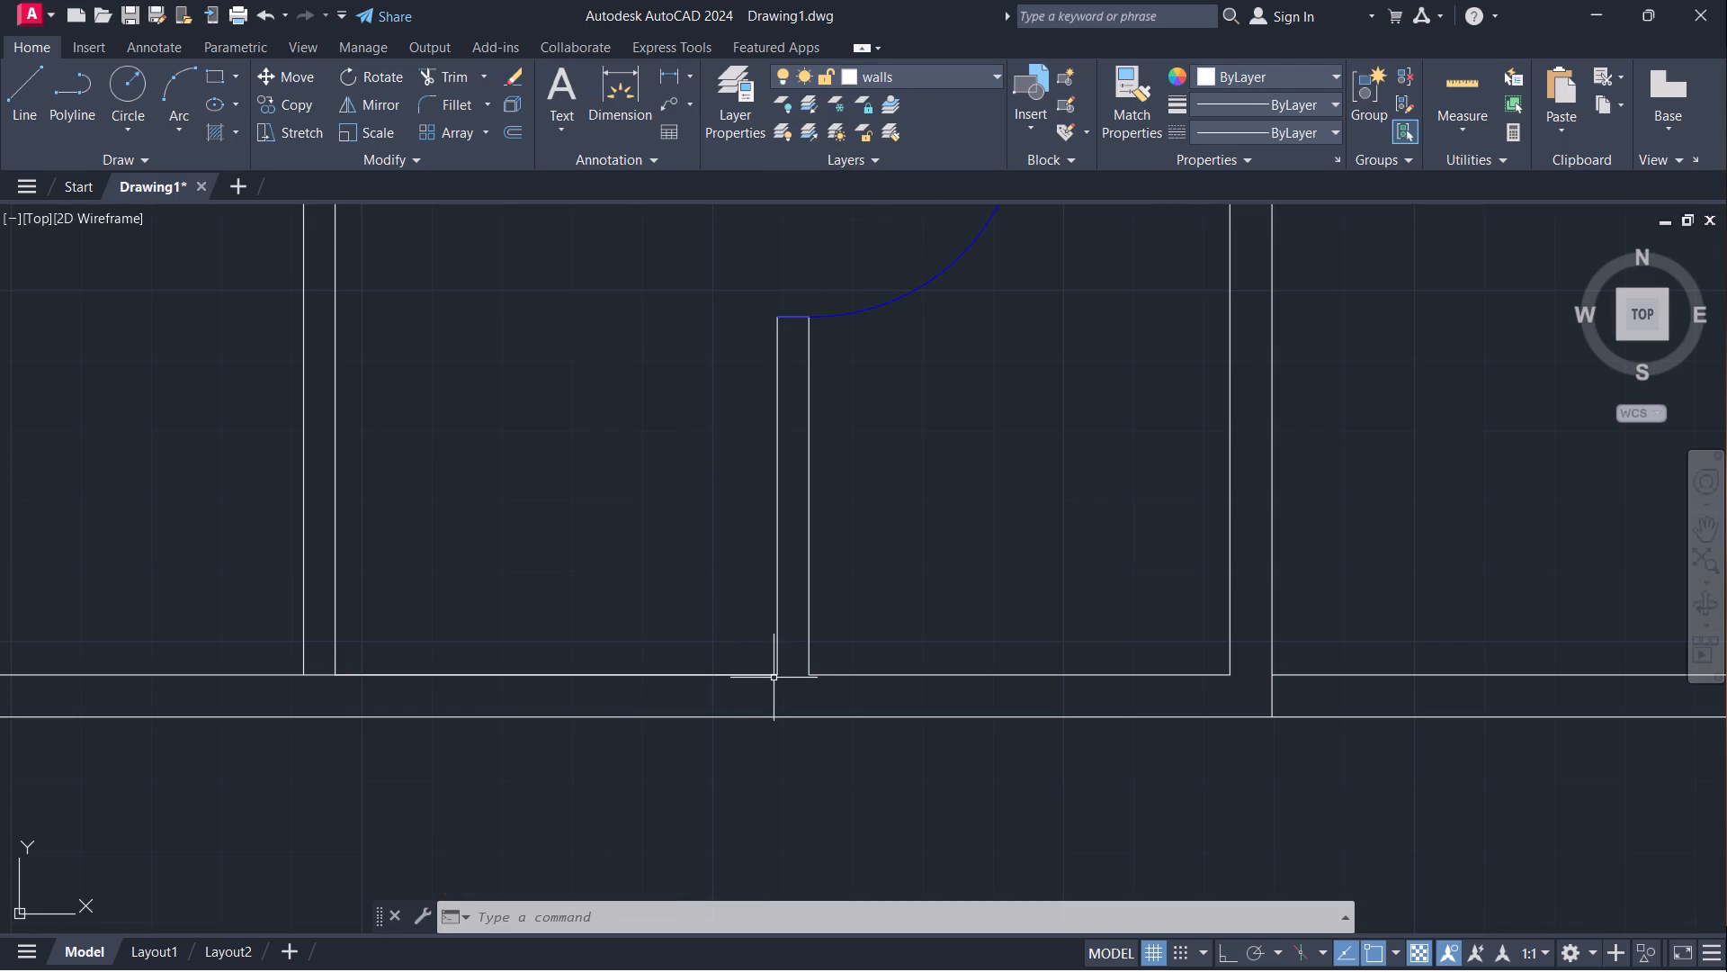
{"action": "key", "text": "l"}
{"action": "key", "text": "Return"}
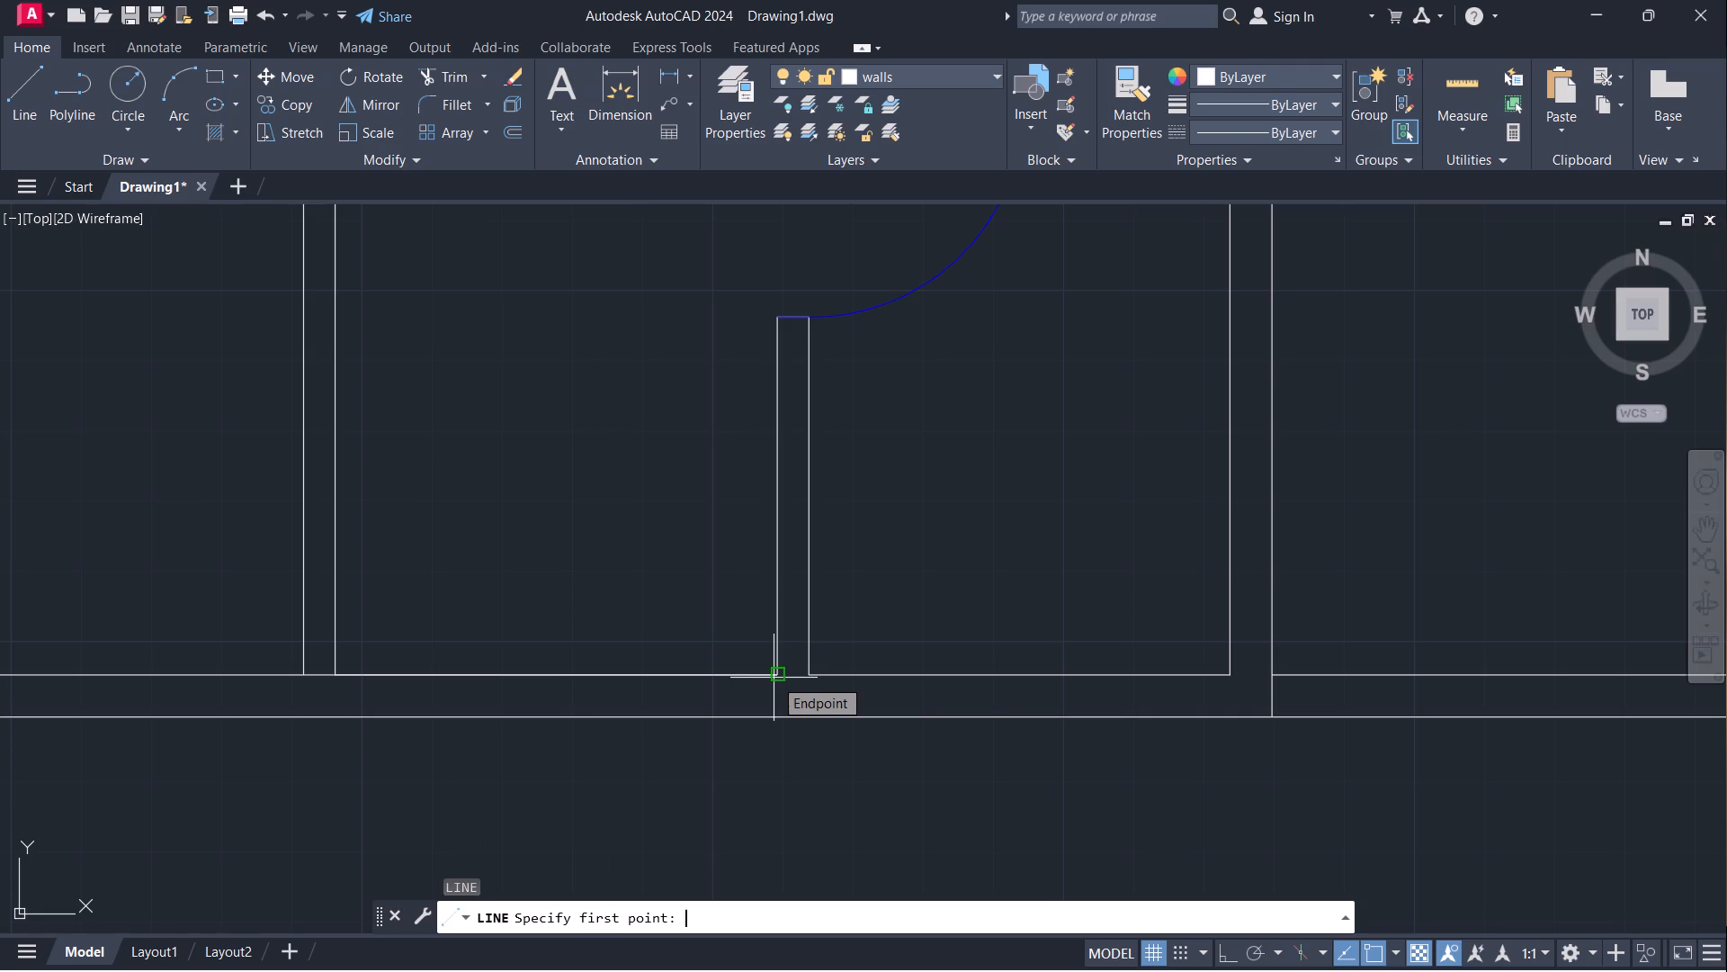
{"action": "left_click", "coordinate": [774, 678]}
{"action": "key", "text": "3"}
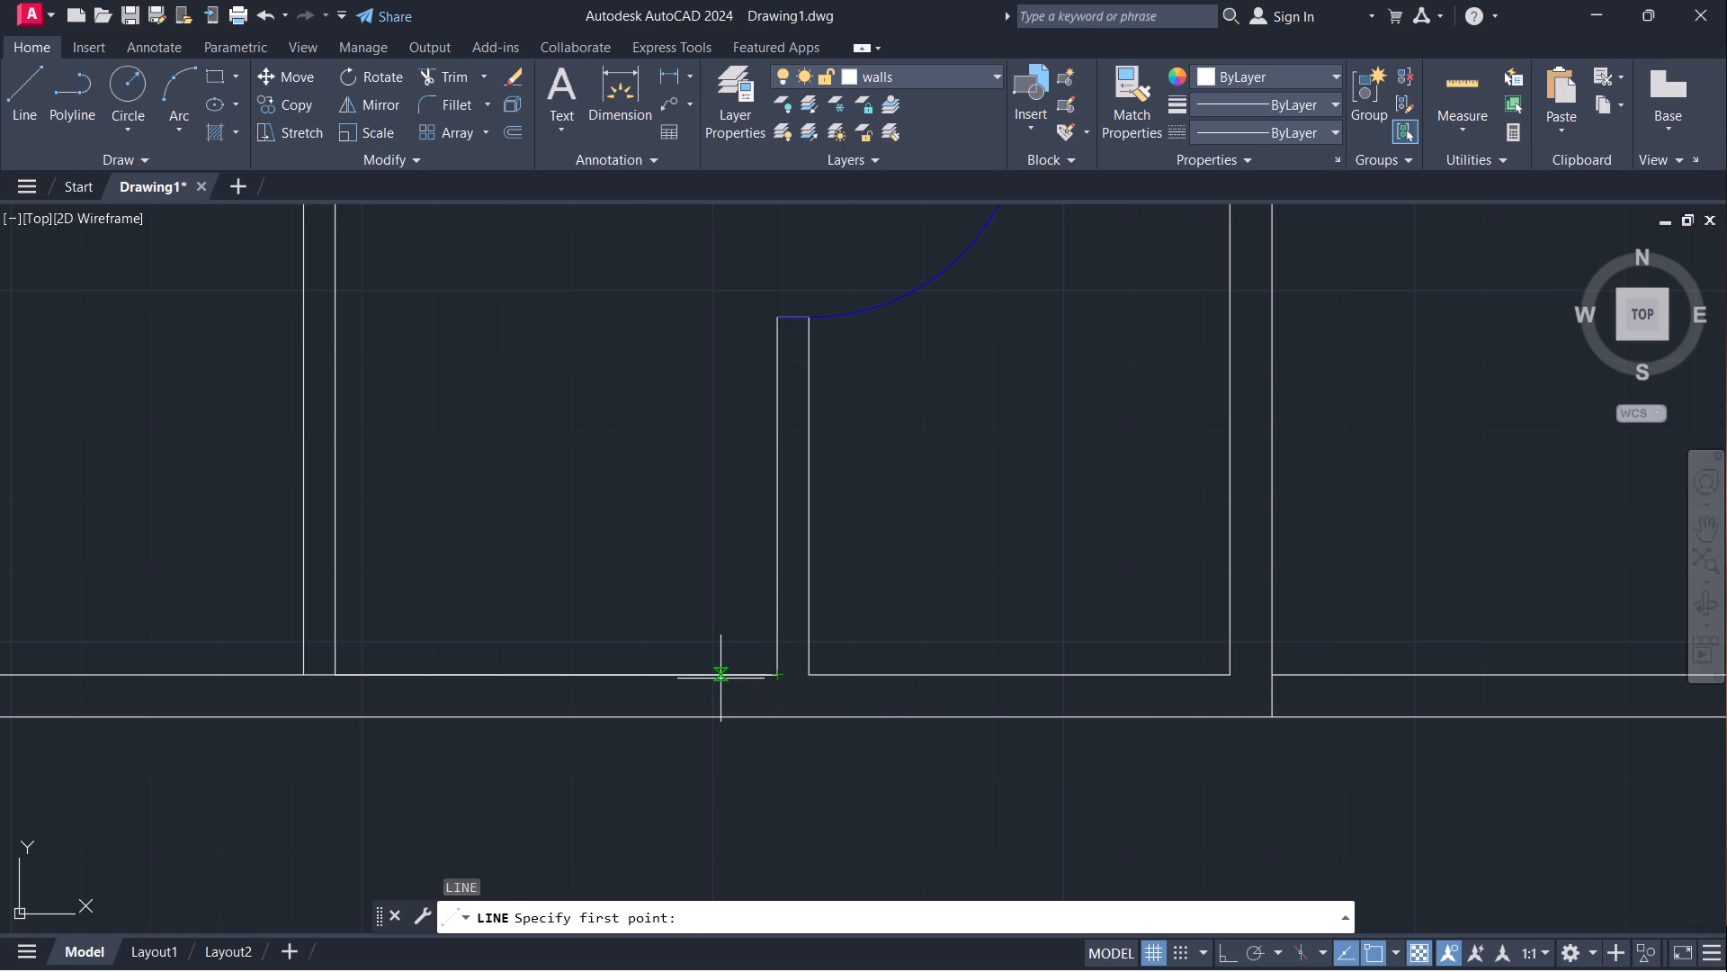
{"action": "key", "text": "Return"}
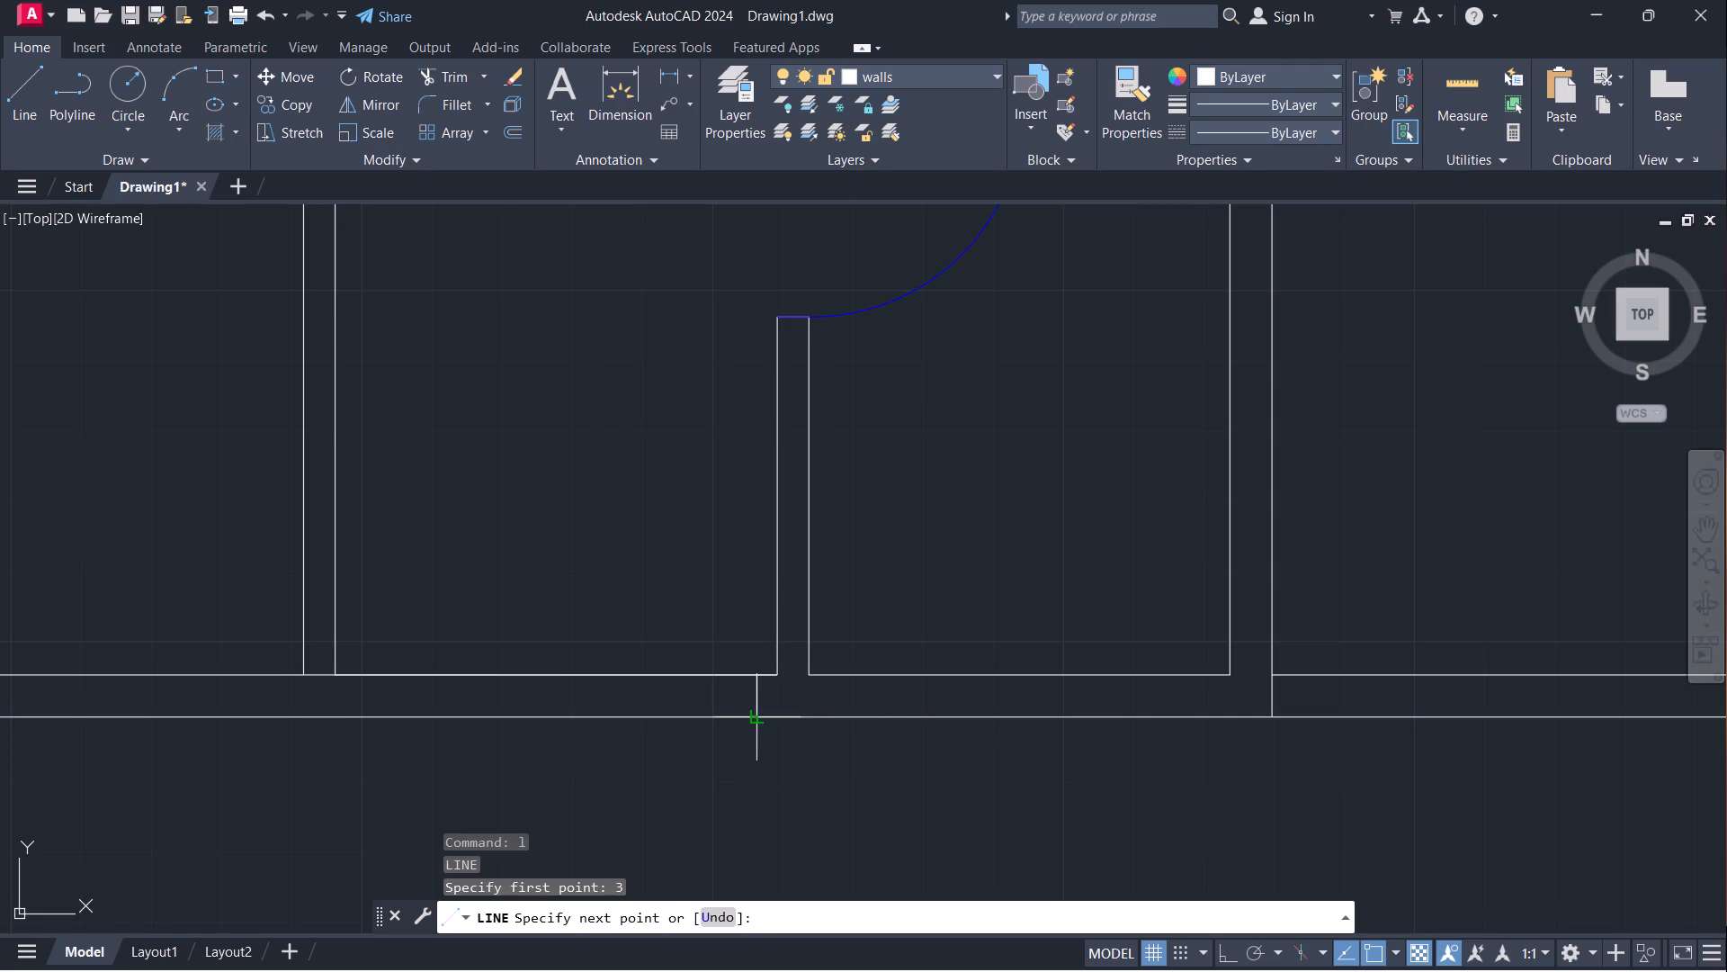
{"action": "left_click", "coordinate": [760, 716]}
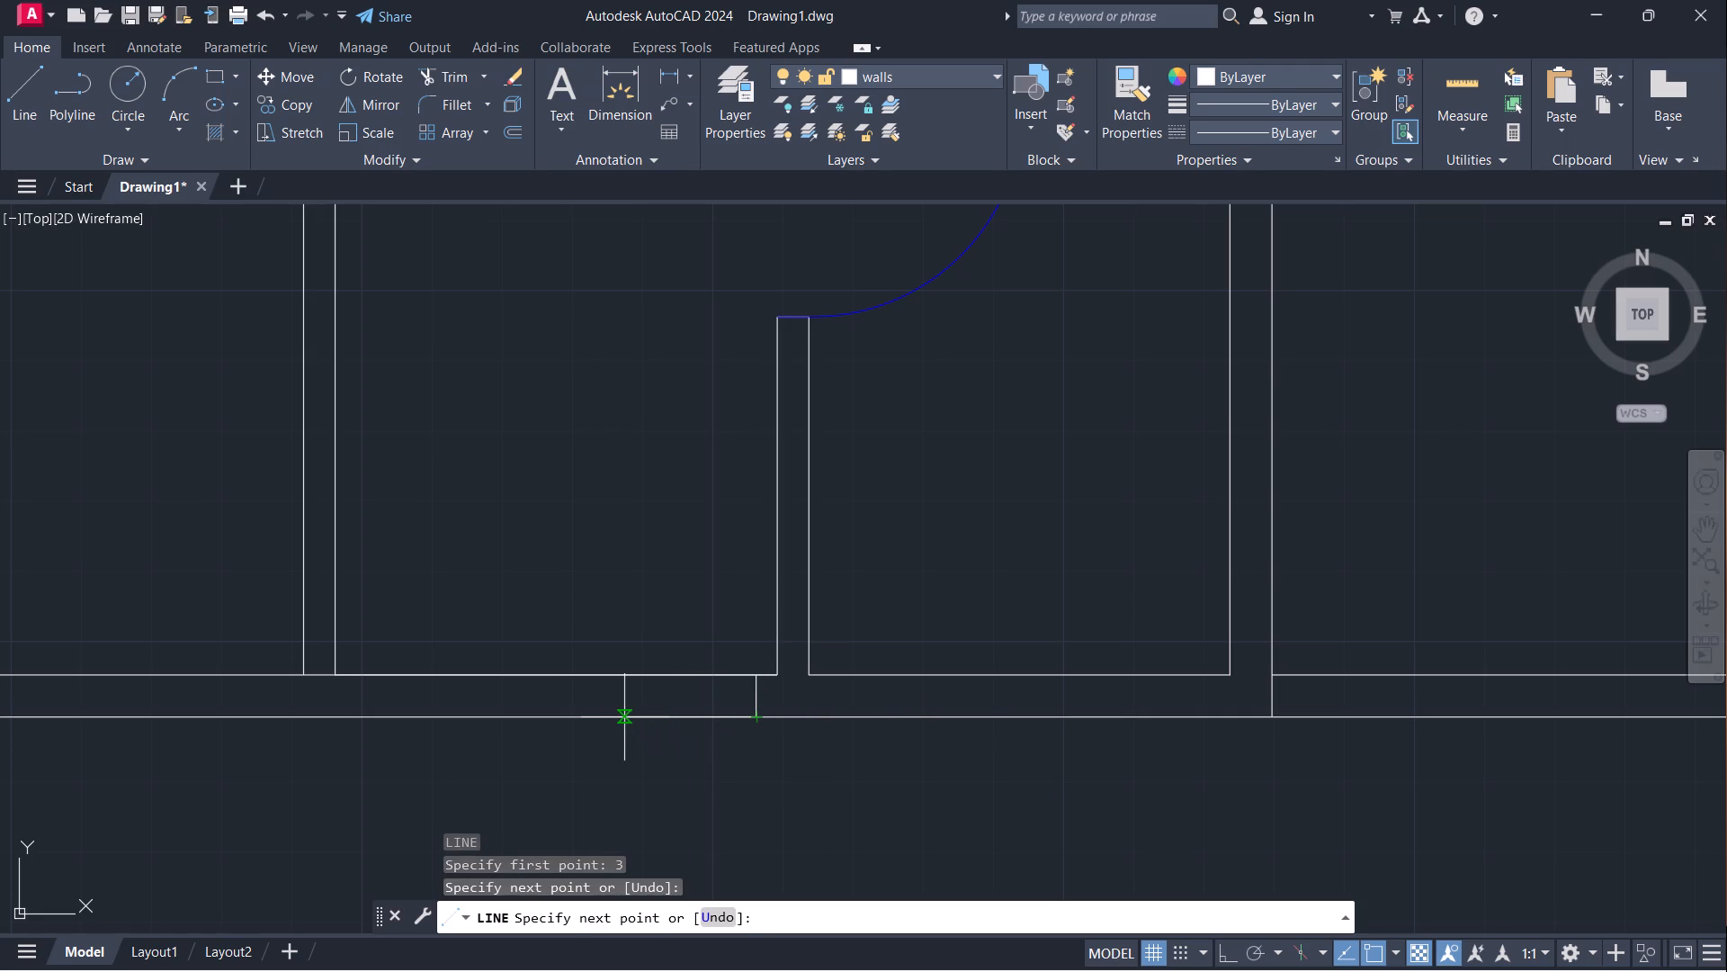
{"action": "type", "text": "3'"}
{"action": "key", "text": "Return"}
{"action": "left_click", "coordinate": [498, 678]}
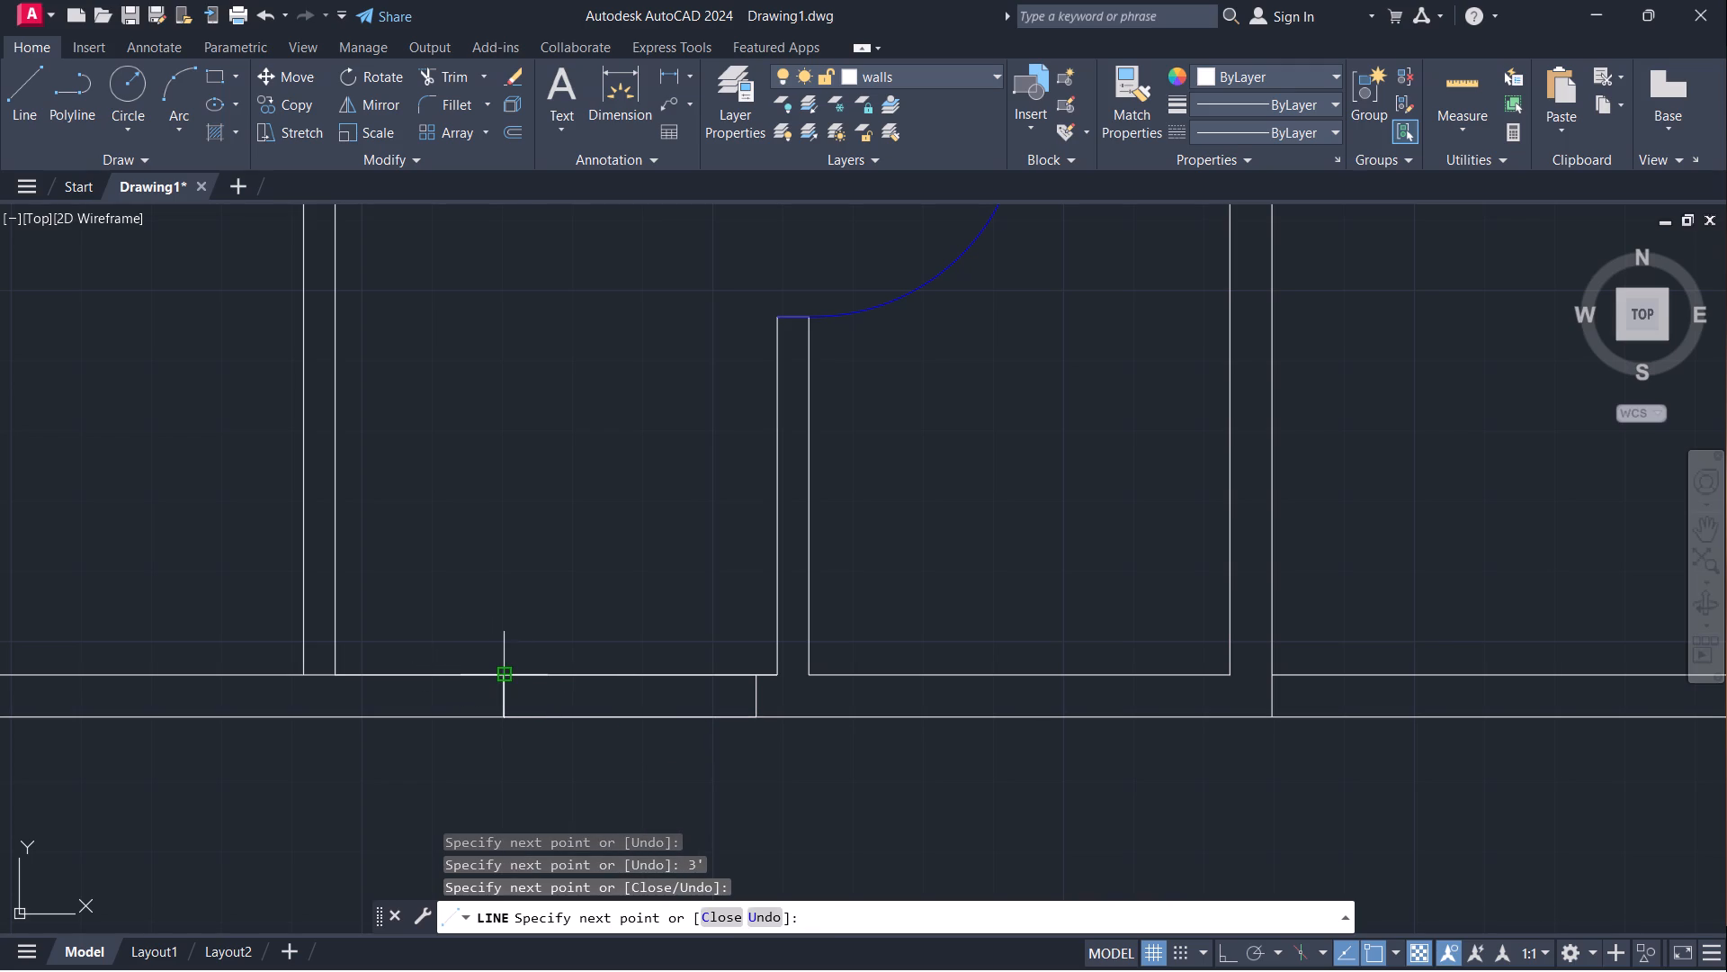
{"action": "key", "text": "Escape"}
Trim both bottom wall lines between the two new jamb lines to open the left unit's 3' doorway.
{"action": "type", "text": "tr"}
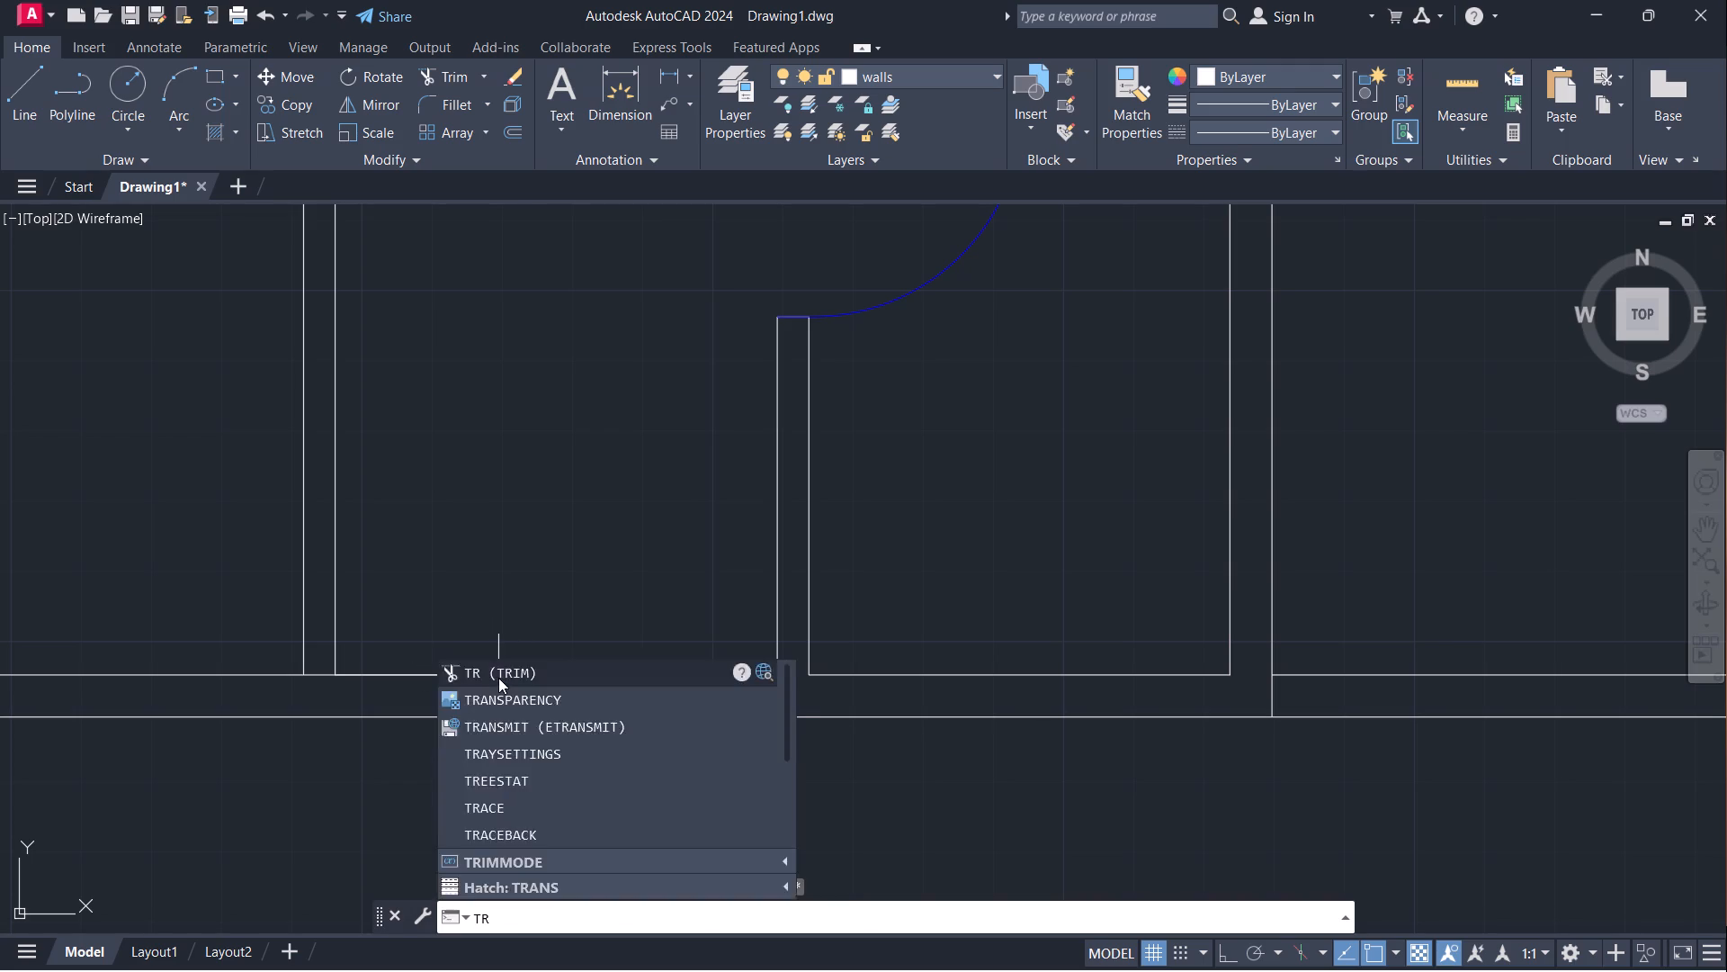
{"action": "key", "text": "Return"}
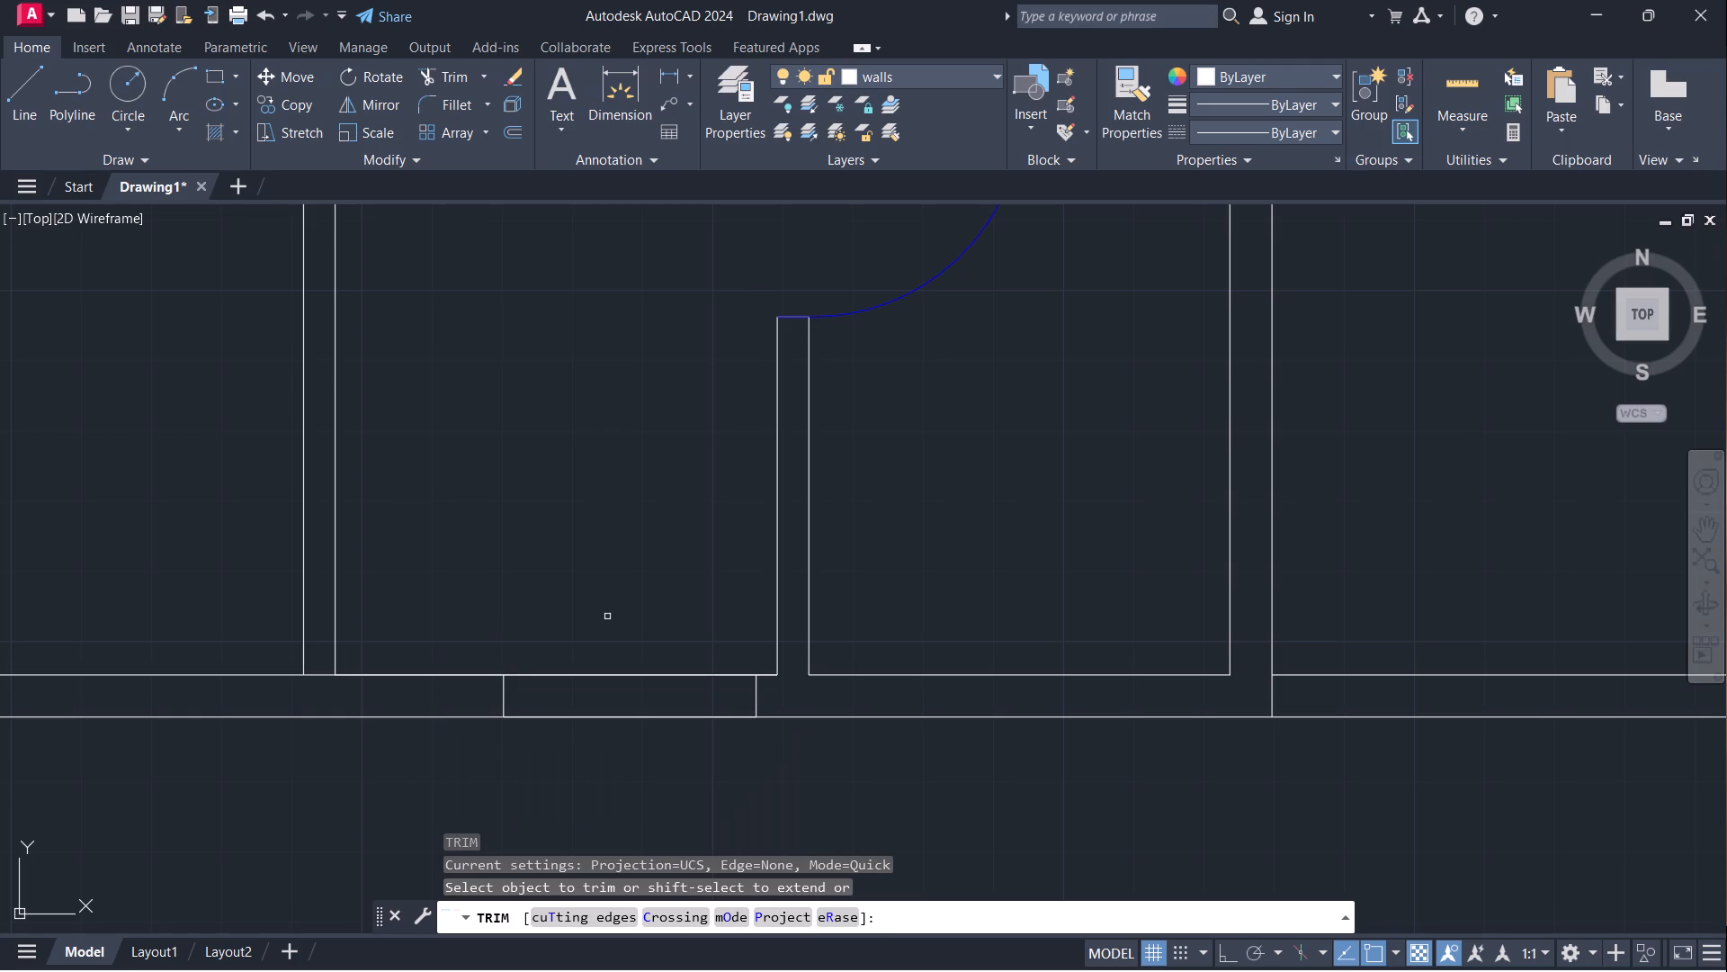
{"action": "left_click_drag", "start_coordinate": [597, 625], "coordinate": [589, 744]}
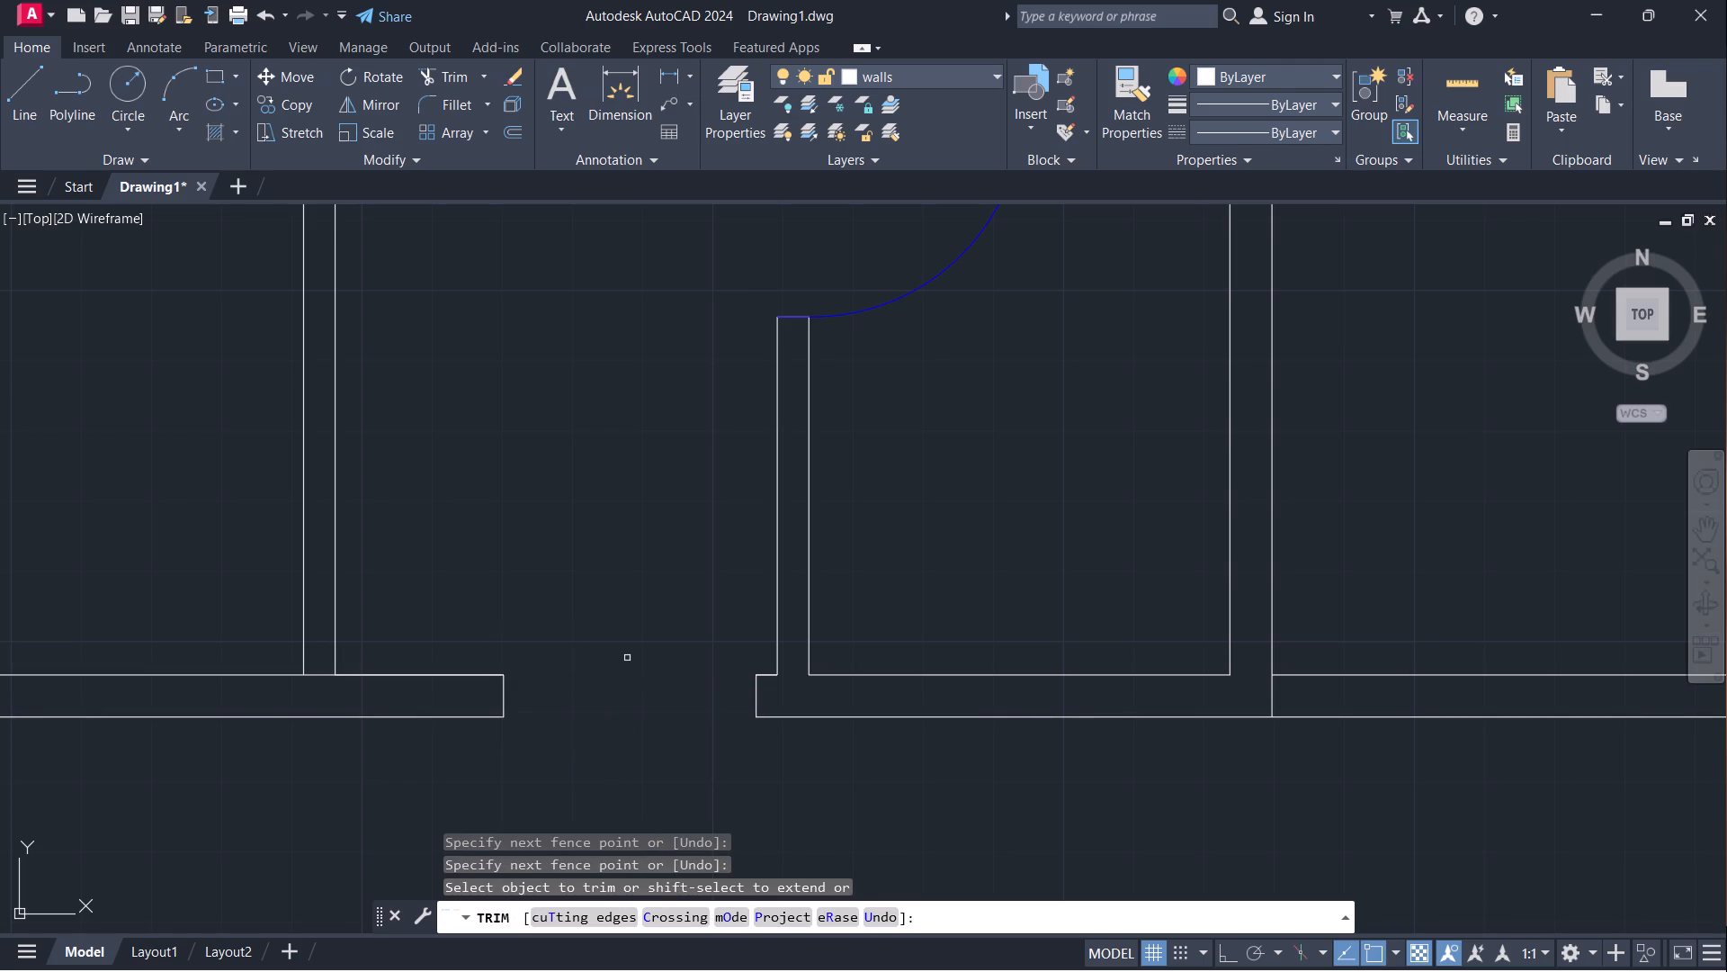
Outline a 3' opening across the right unit's bottom wall, starting 3" from the dividing wall's corridor-side face and running toward the corridor.
{"action": "scroll", "coordinate": [631, 643], "scroll_direction": "down", "scroll_amount": 2}
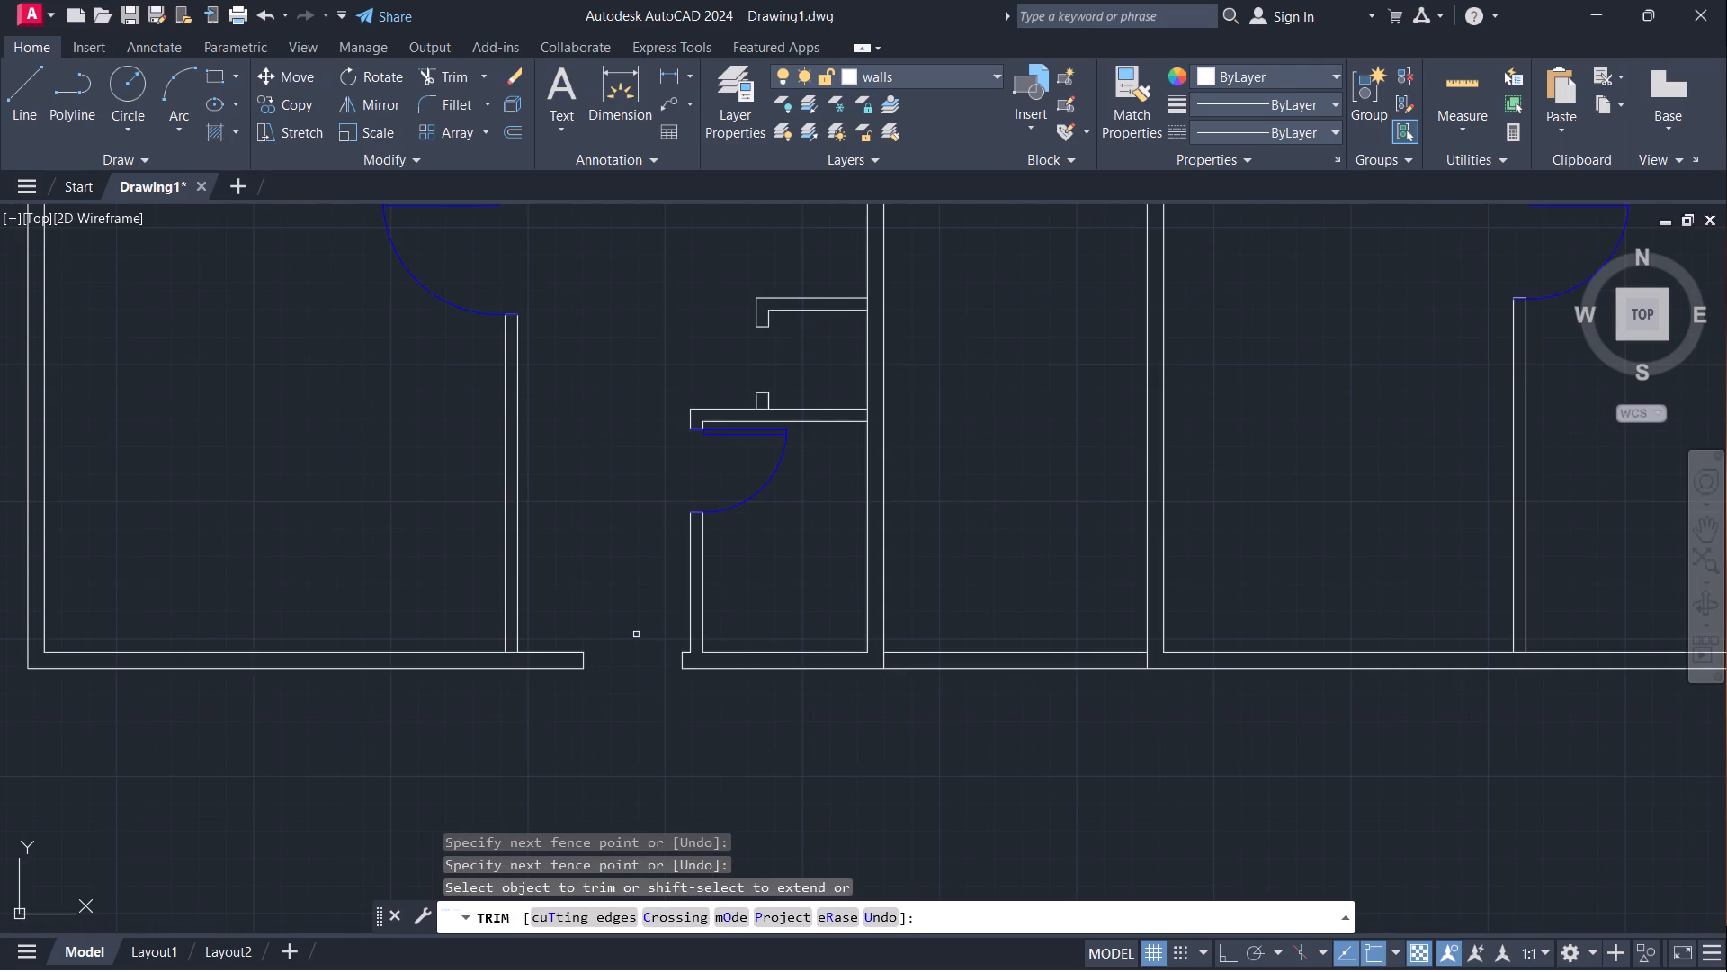
{"action": "scroll", "coordinate": [590, 572], "scroll_direction": "down", "scroll_amount": 1}
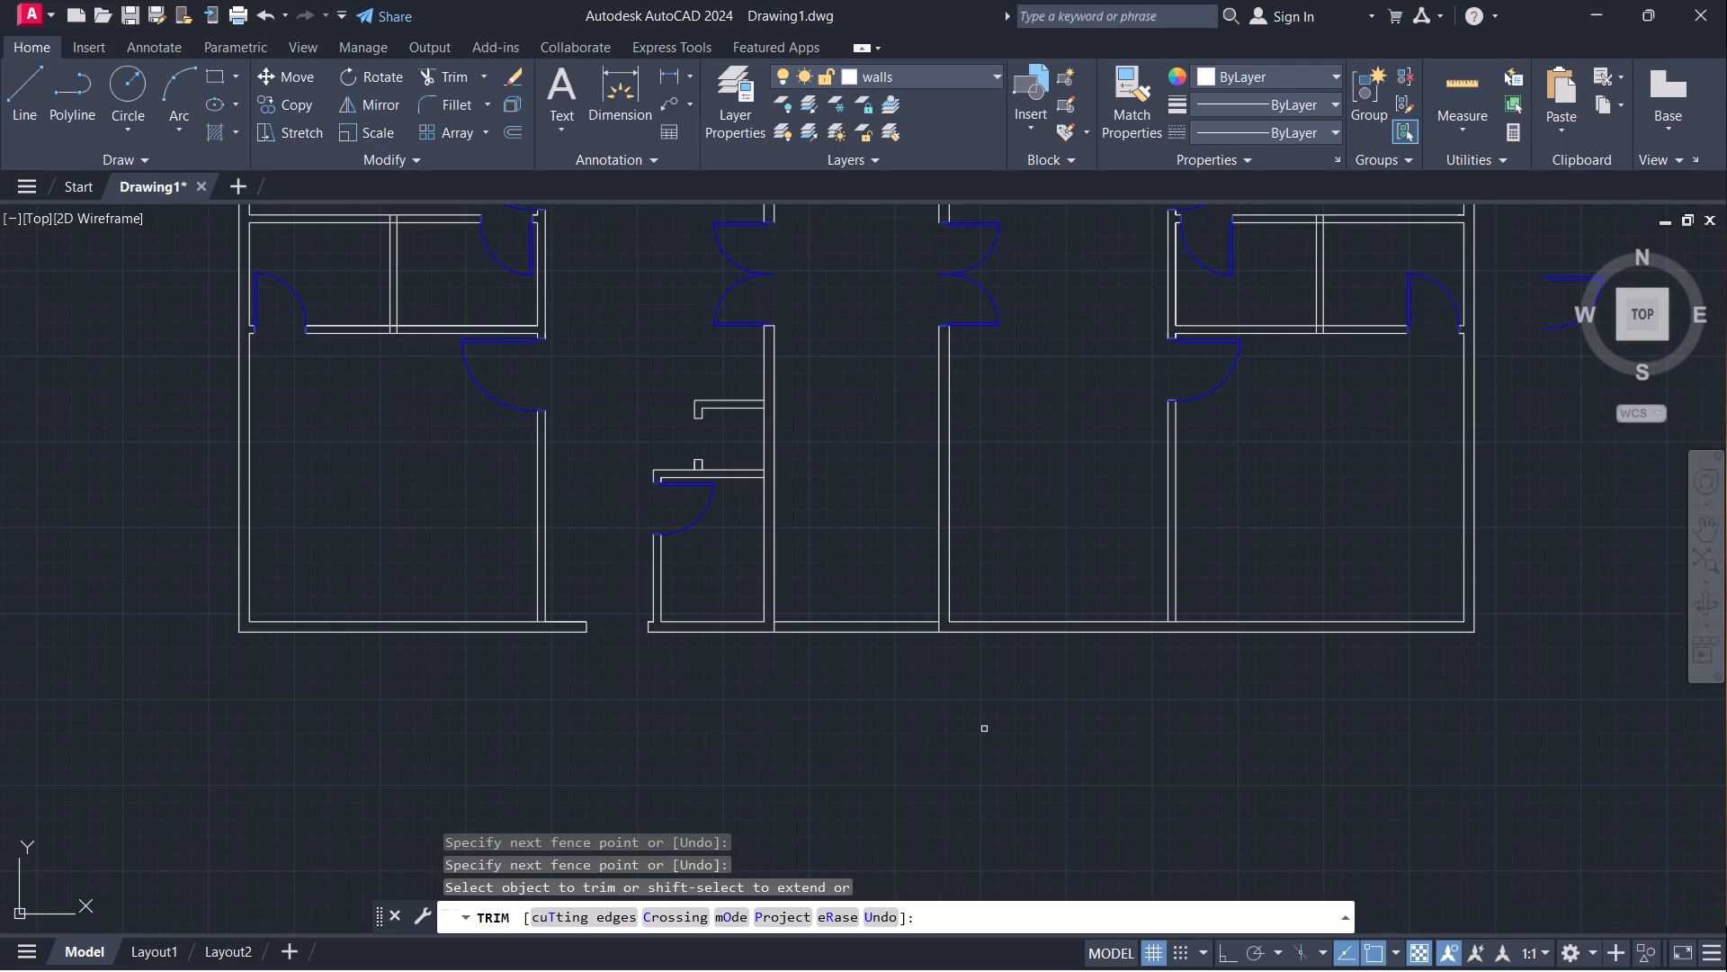
{"action": "scroll", "coordinate": [1024, 703], "scroll_direction": "down", "scroll_amount": 1}
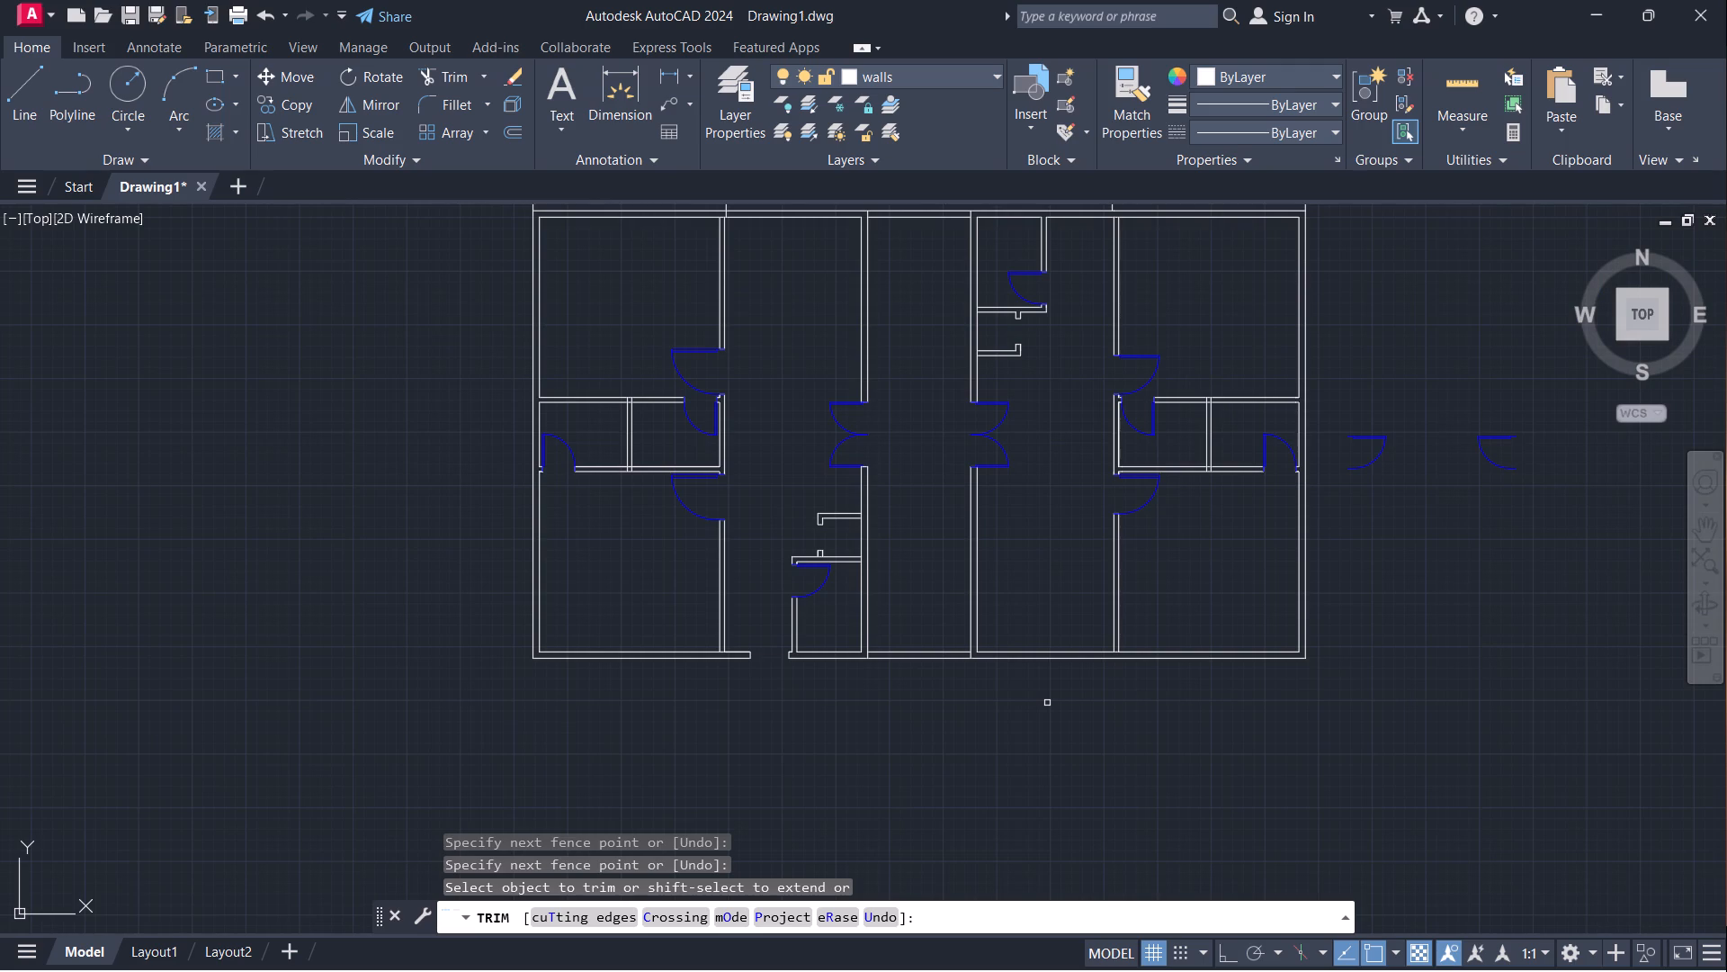
{"action": "scroll", "coordinate": [678, 690], "scroll_direction": "up", "scroll_amount": 2}
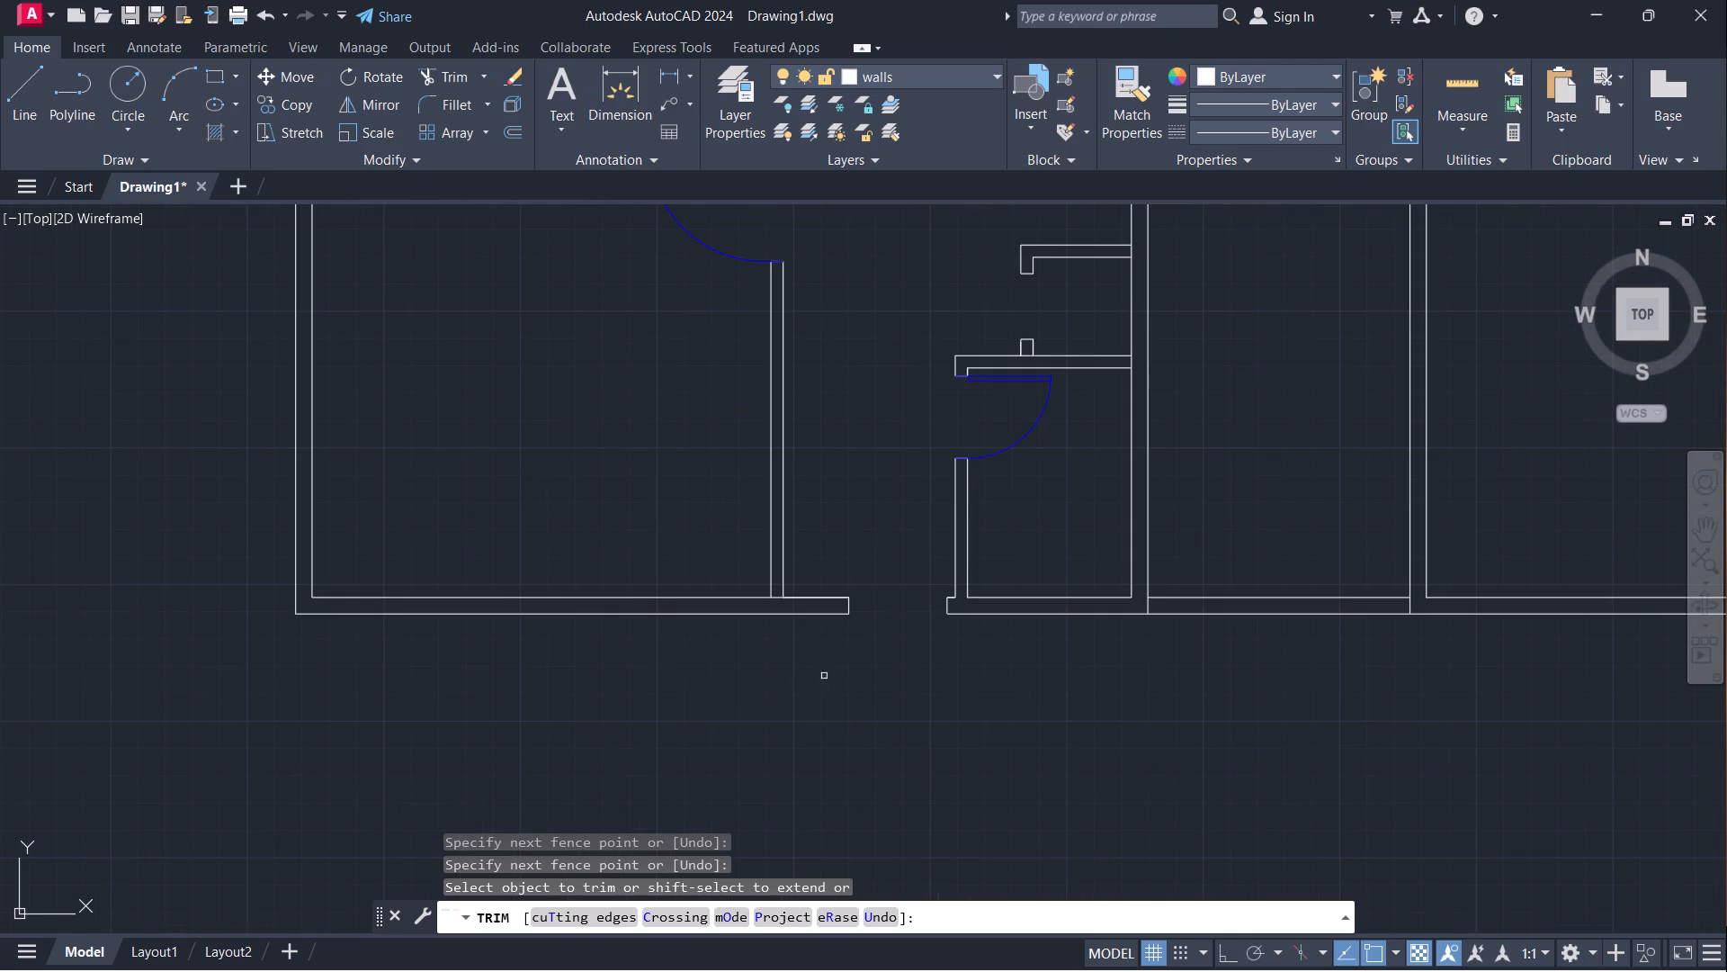
{"action": "middle_click_drag", "start_coordinate": [870, 682], "coordinate": [306, 770]}
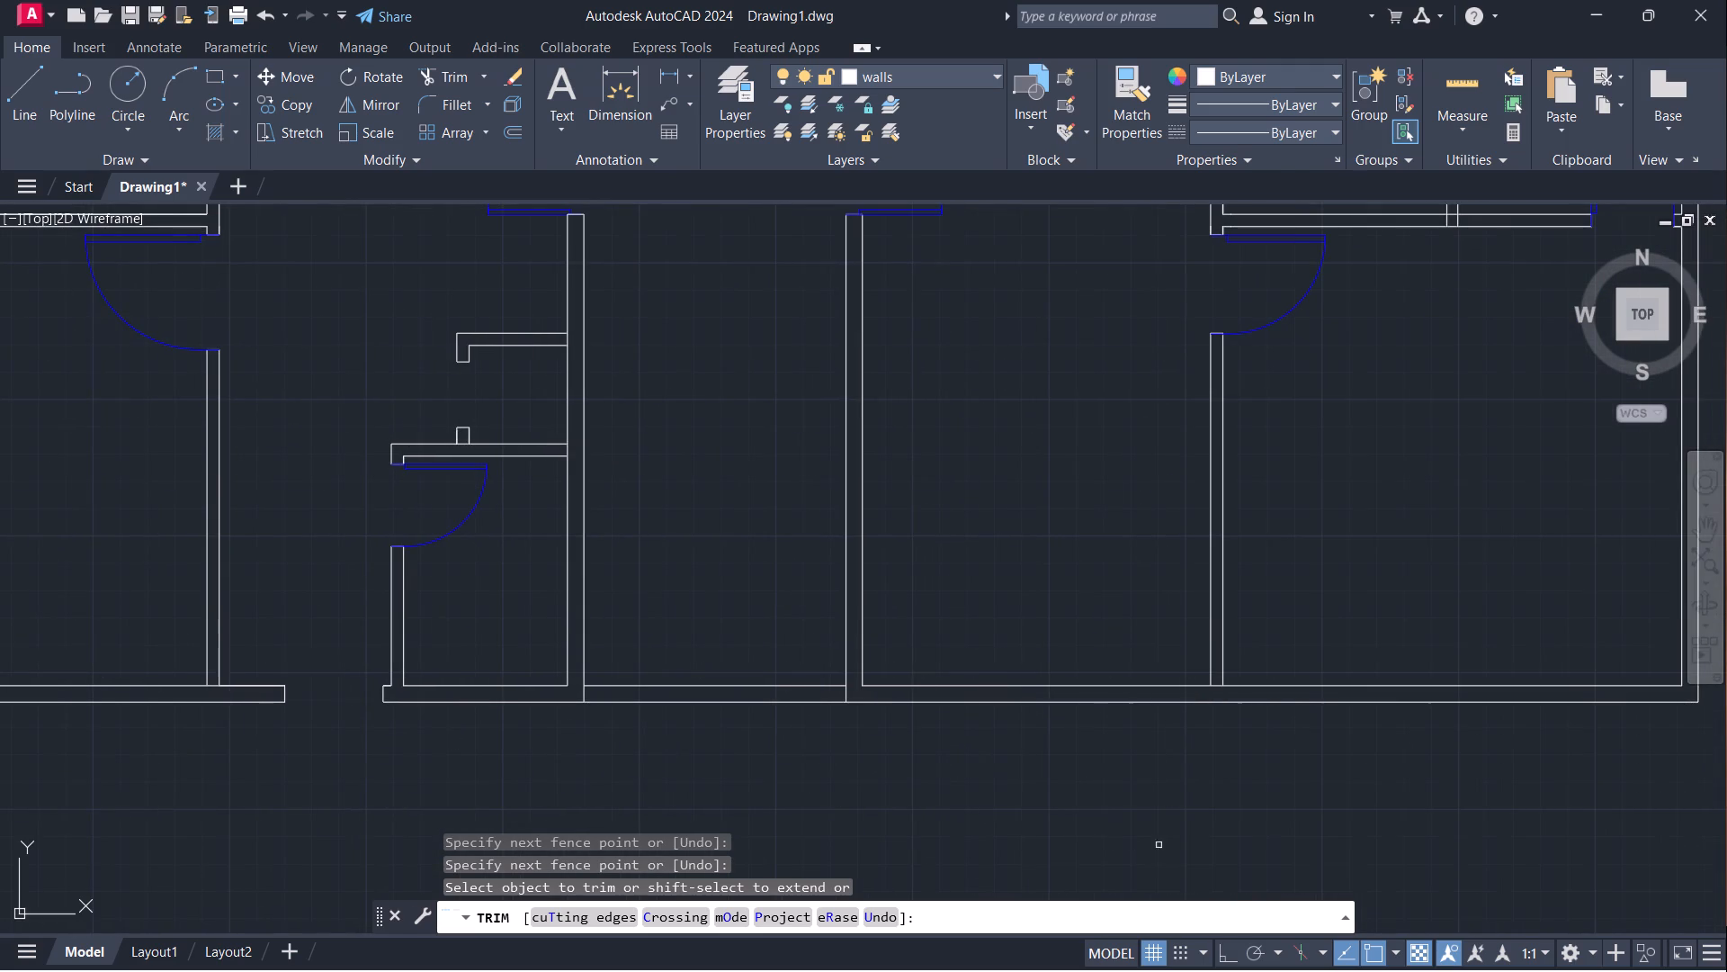
{"action": "scroll", "coordinate": [1241, 789], "scroll_direction": "up", "scroll_amount": 1}
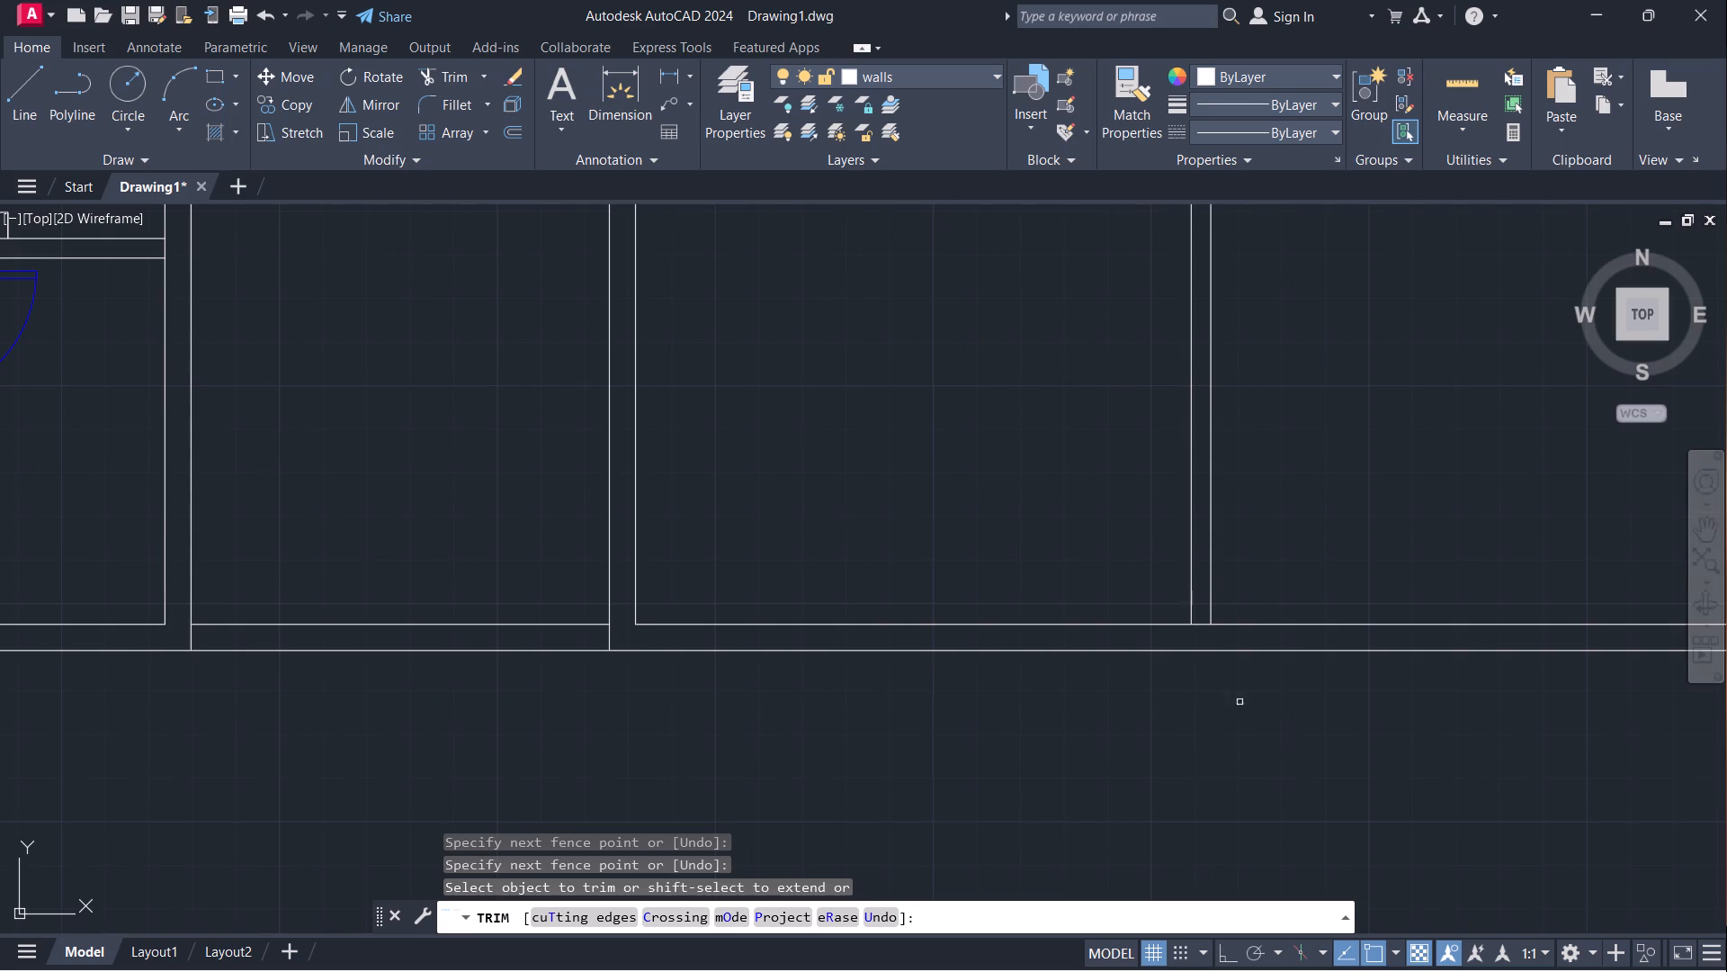
{"action": "key", "text": "l"}
{"action": "key", "text": "Return"}
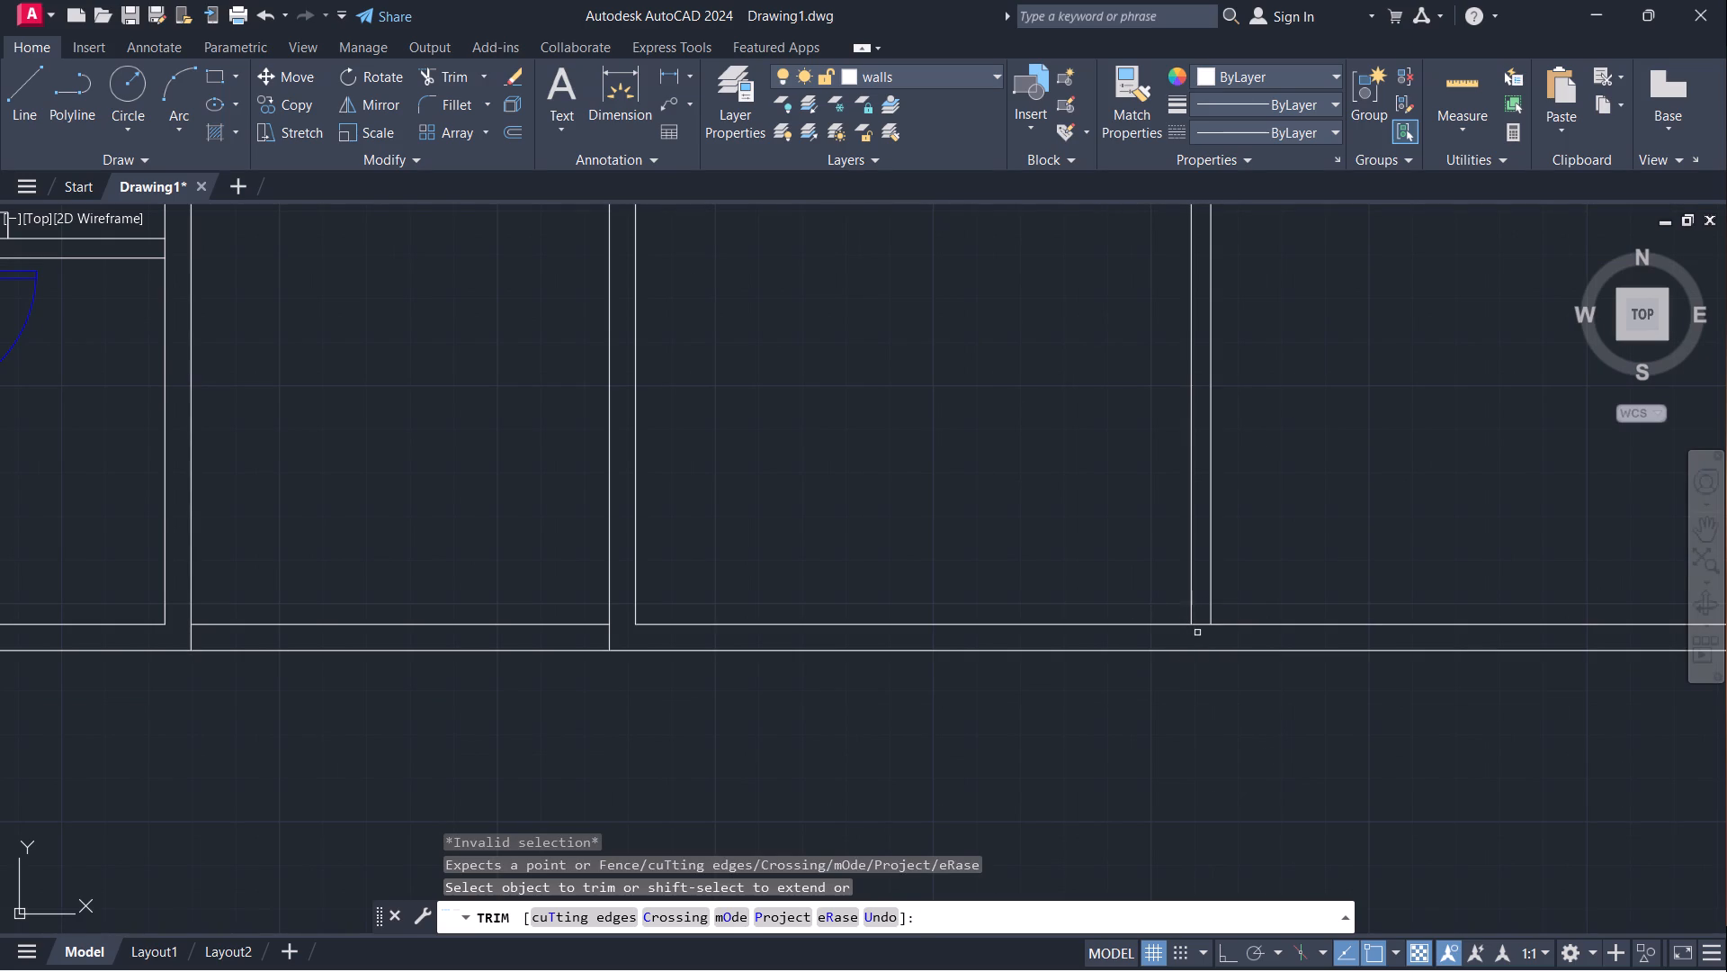
{"action": "key", "text": "Escape"}
{"action": "key", "text": "l"}
{"action": "key", "text": "Return"}
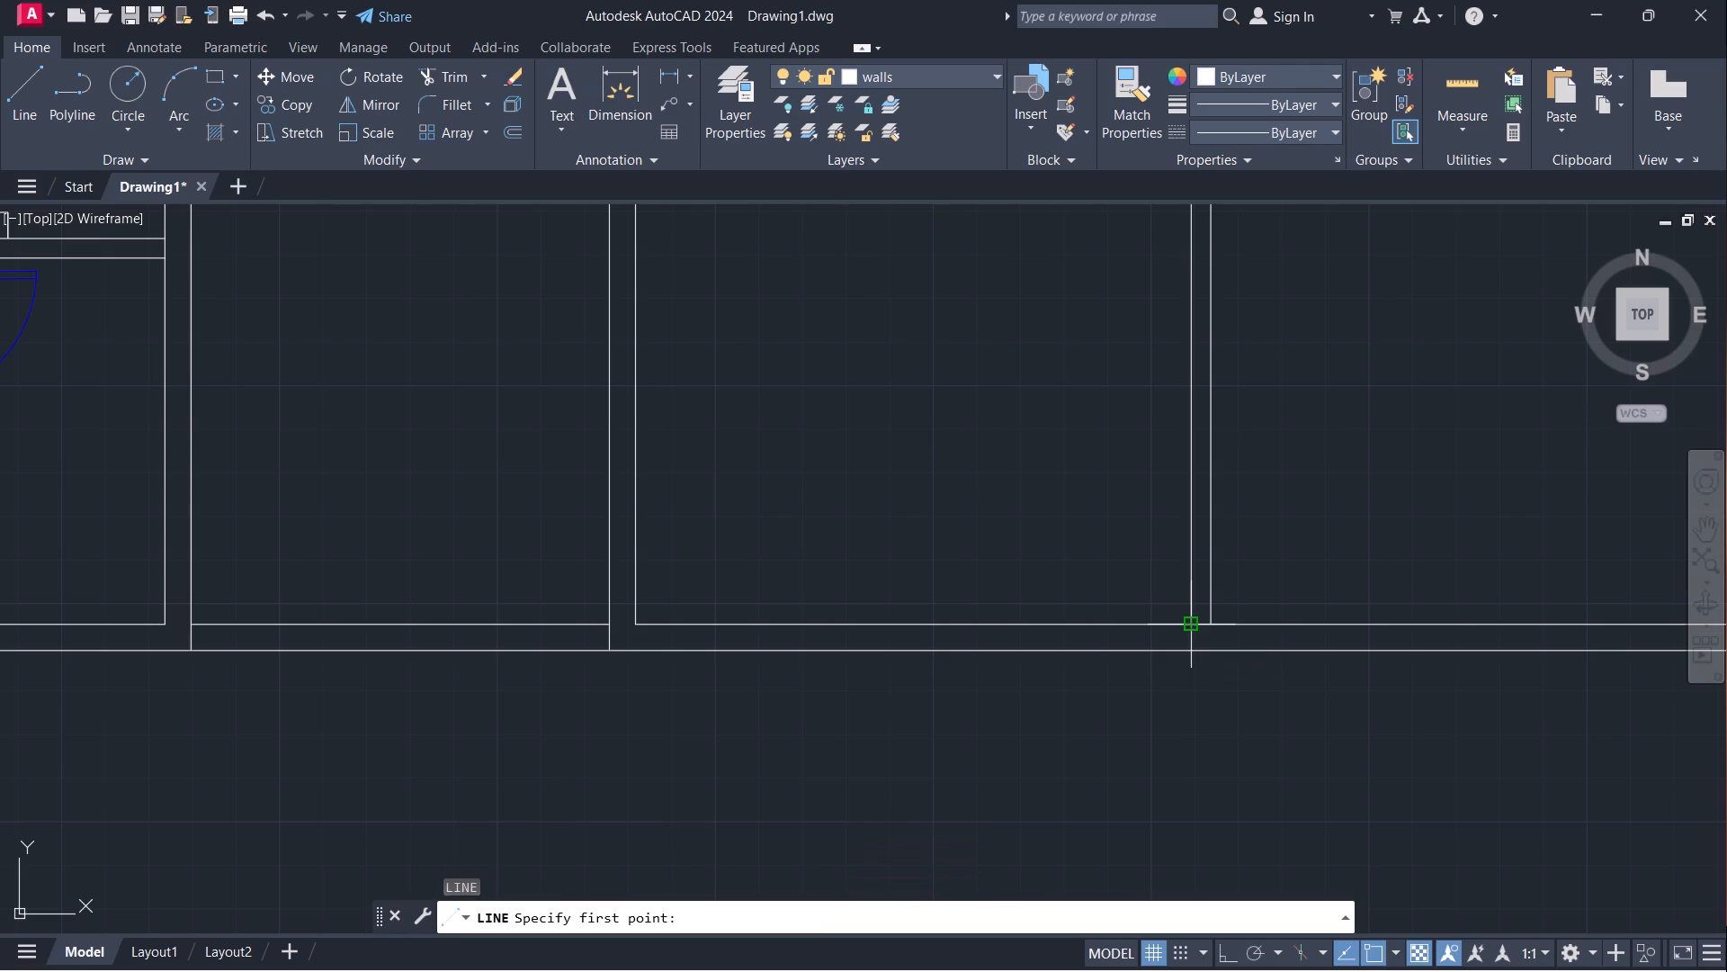
{"action": "left_click", "coordinate": [1195, 629]}
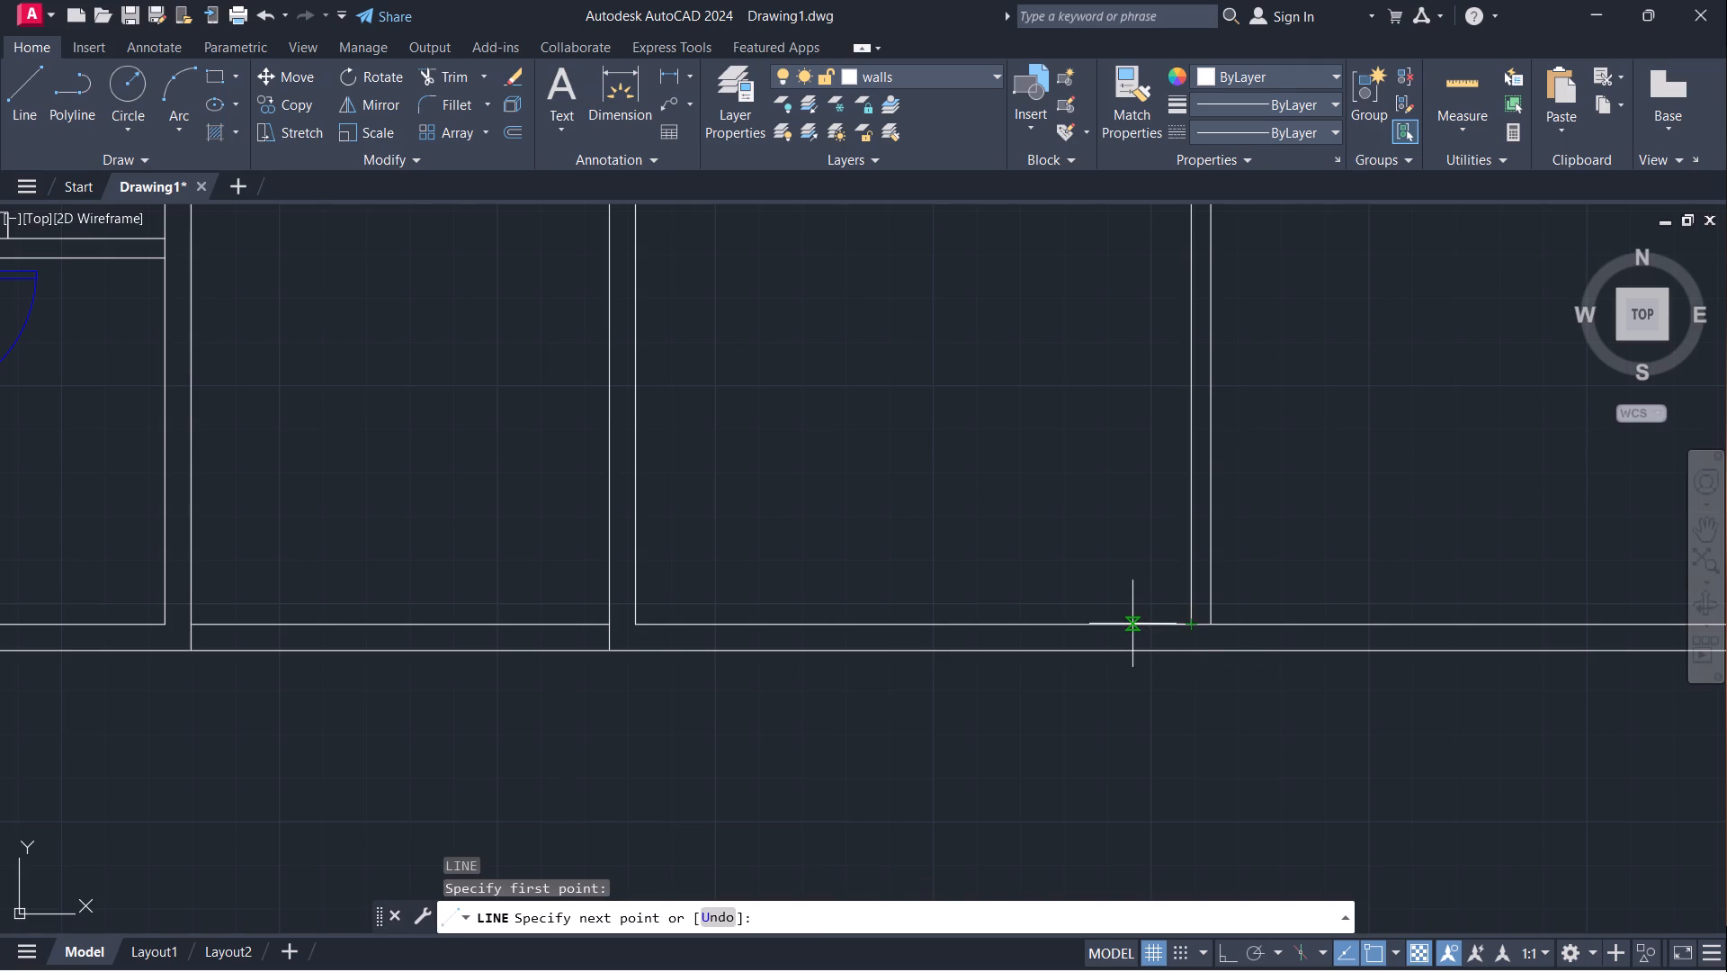
{"action": "key", "text": "3"}
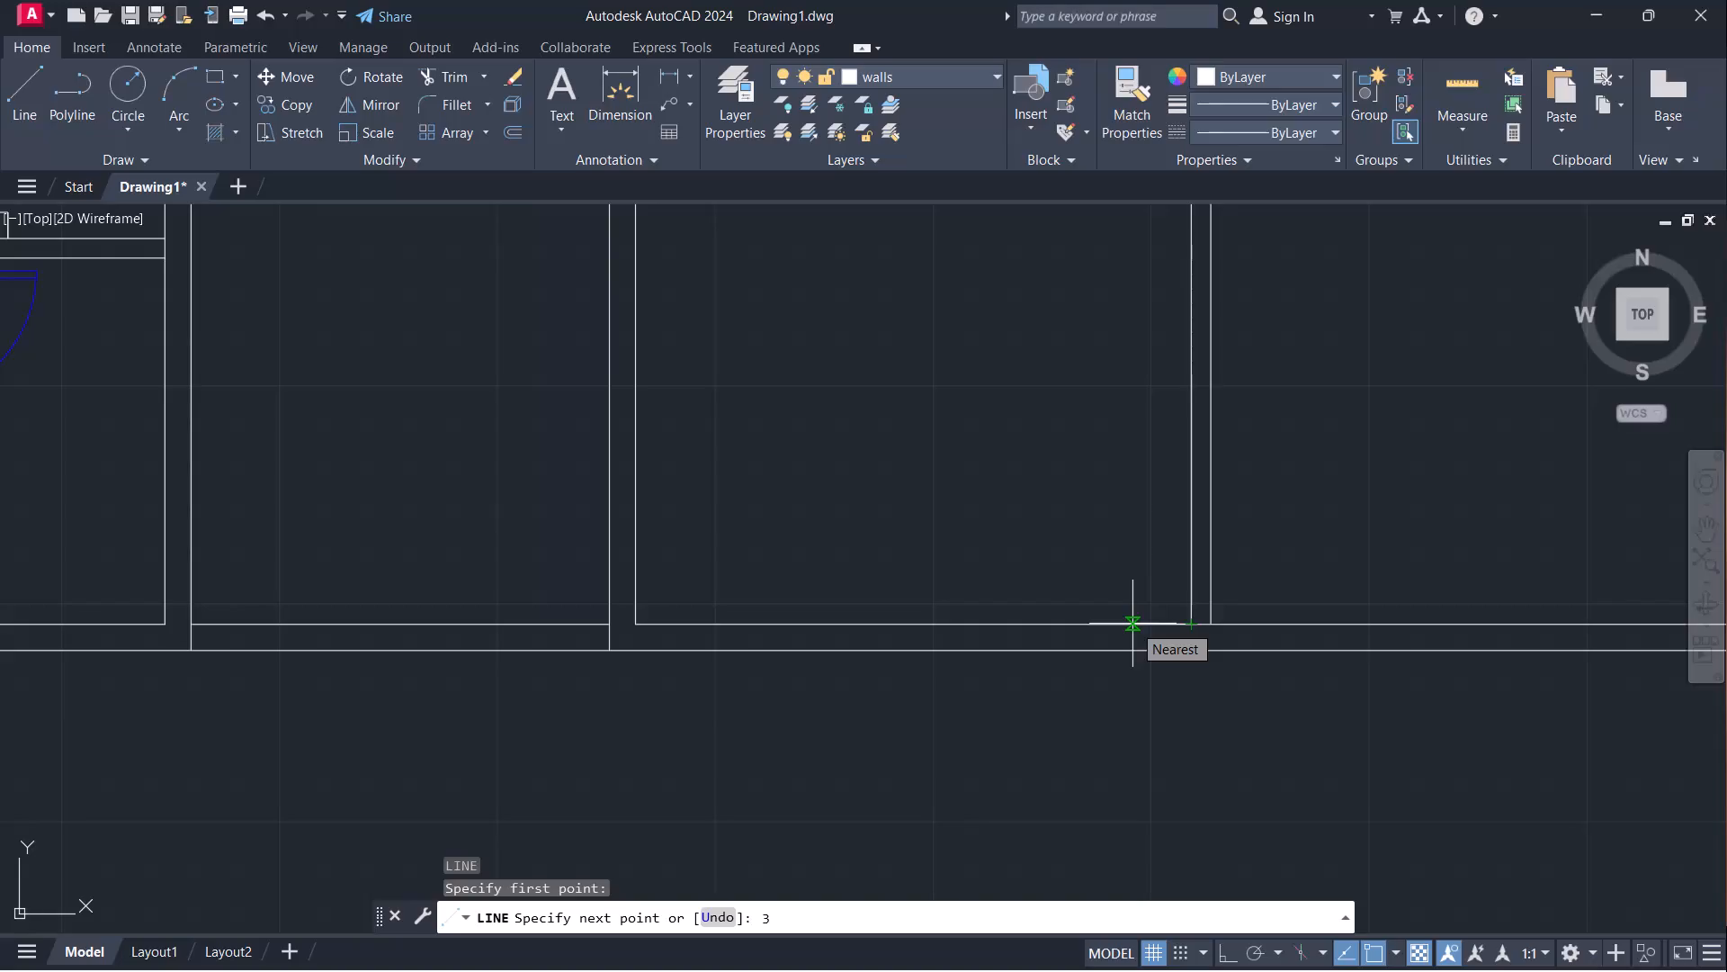
{"action": "key", "text": "Return"}
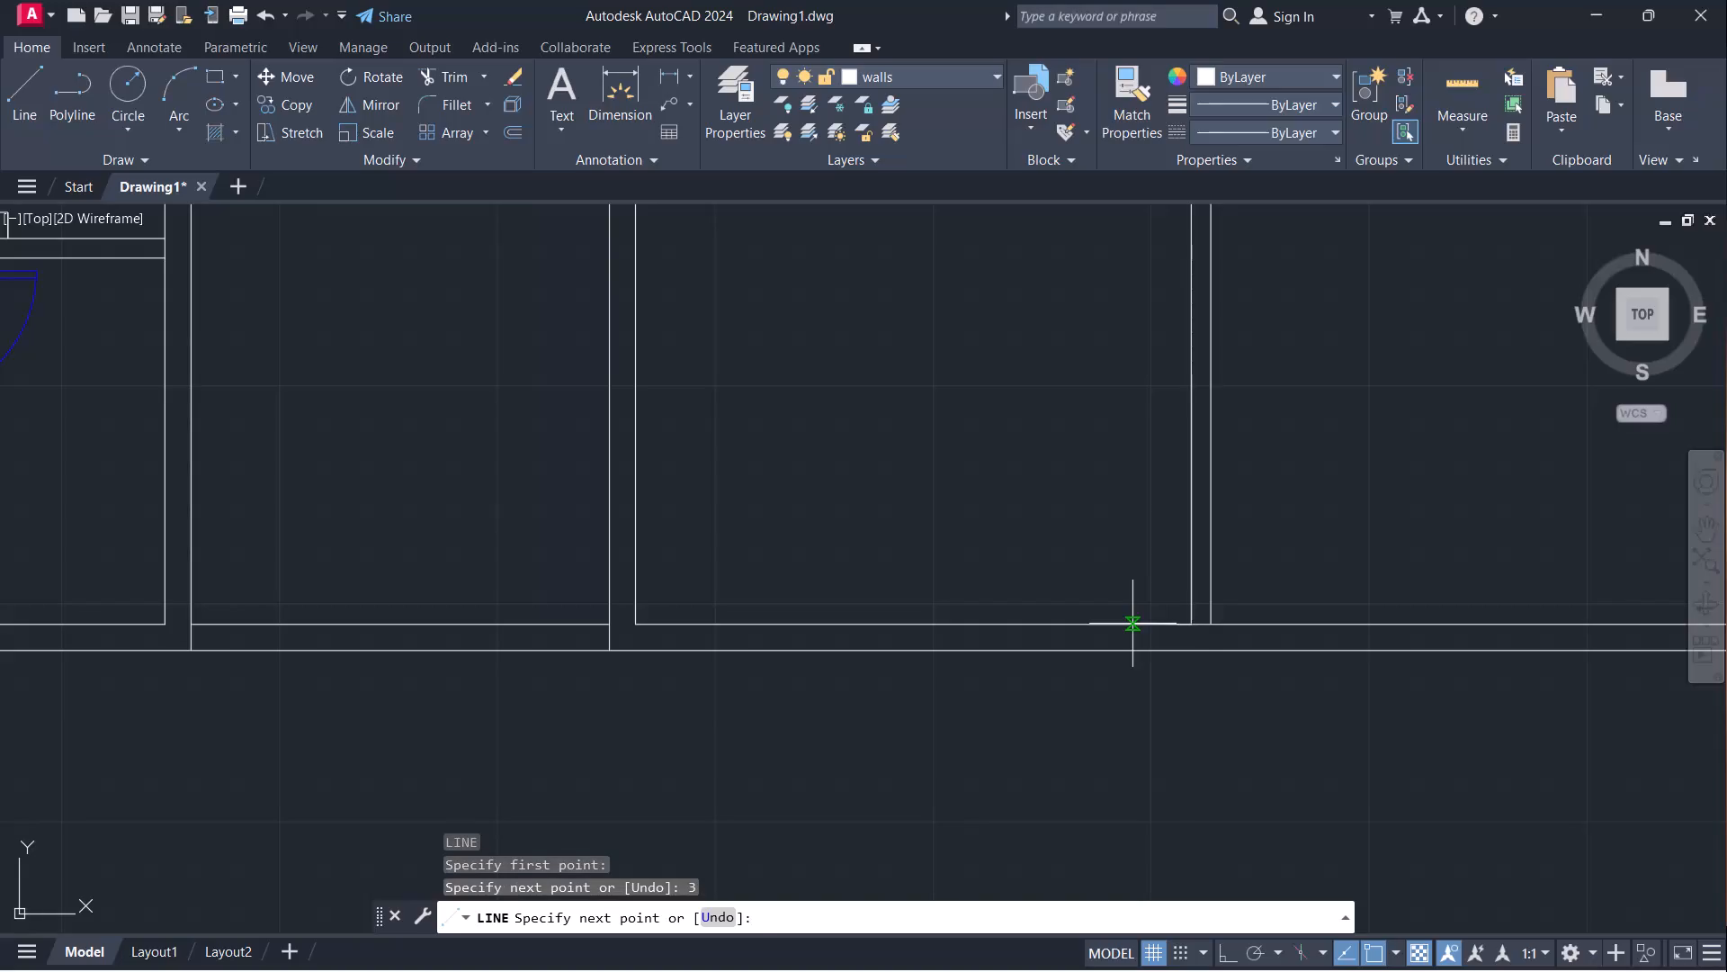
{"action": "left_click", "coordinate": [1183, 656]}
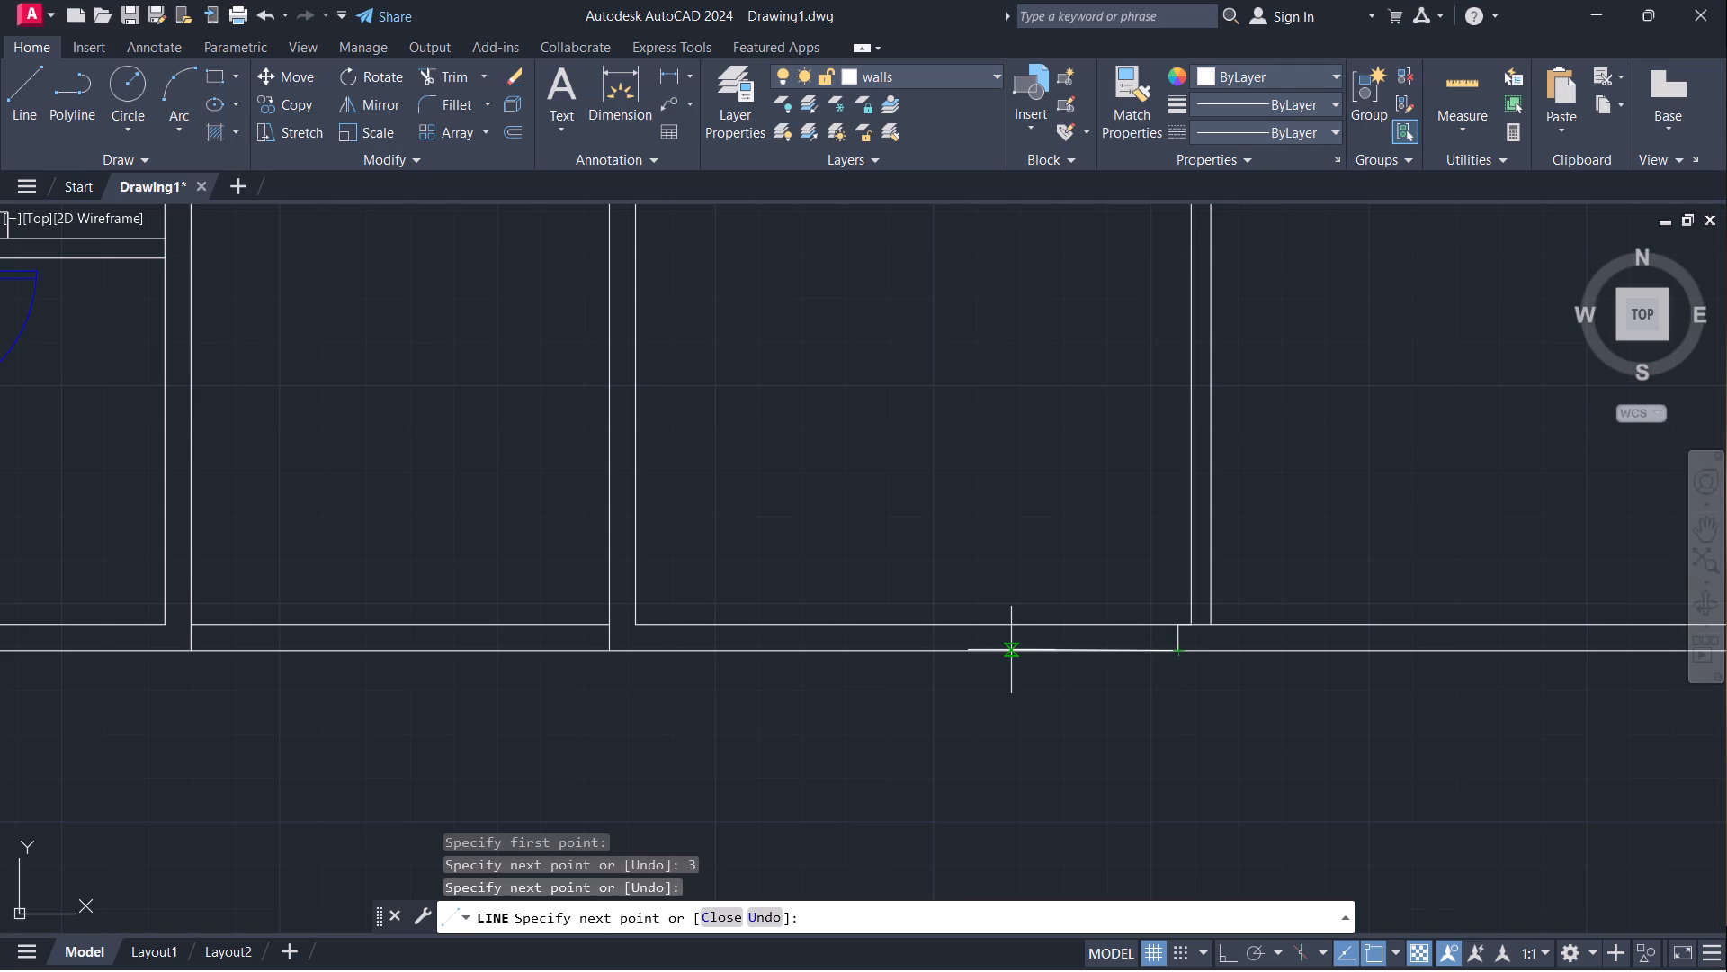
{"action": "key", "text": "3"}
{"action": "key", "text": "apostrophe"}
{"action": "key", "text": "Return"}
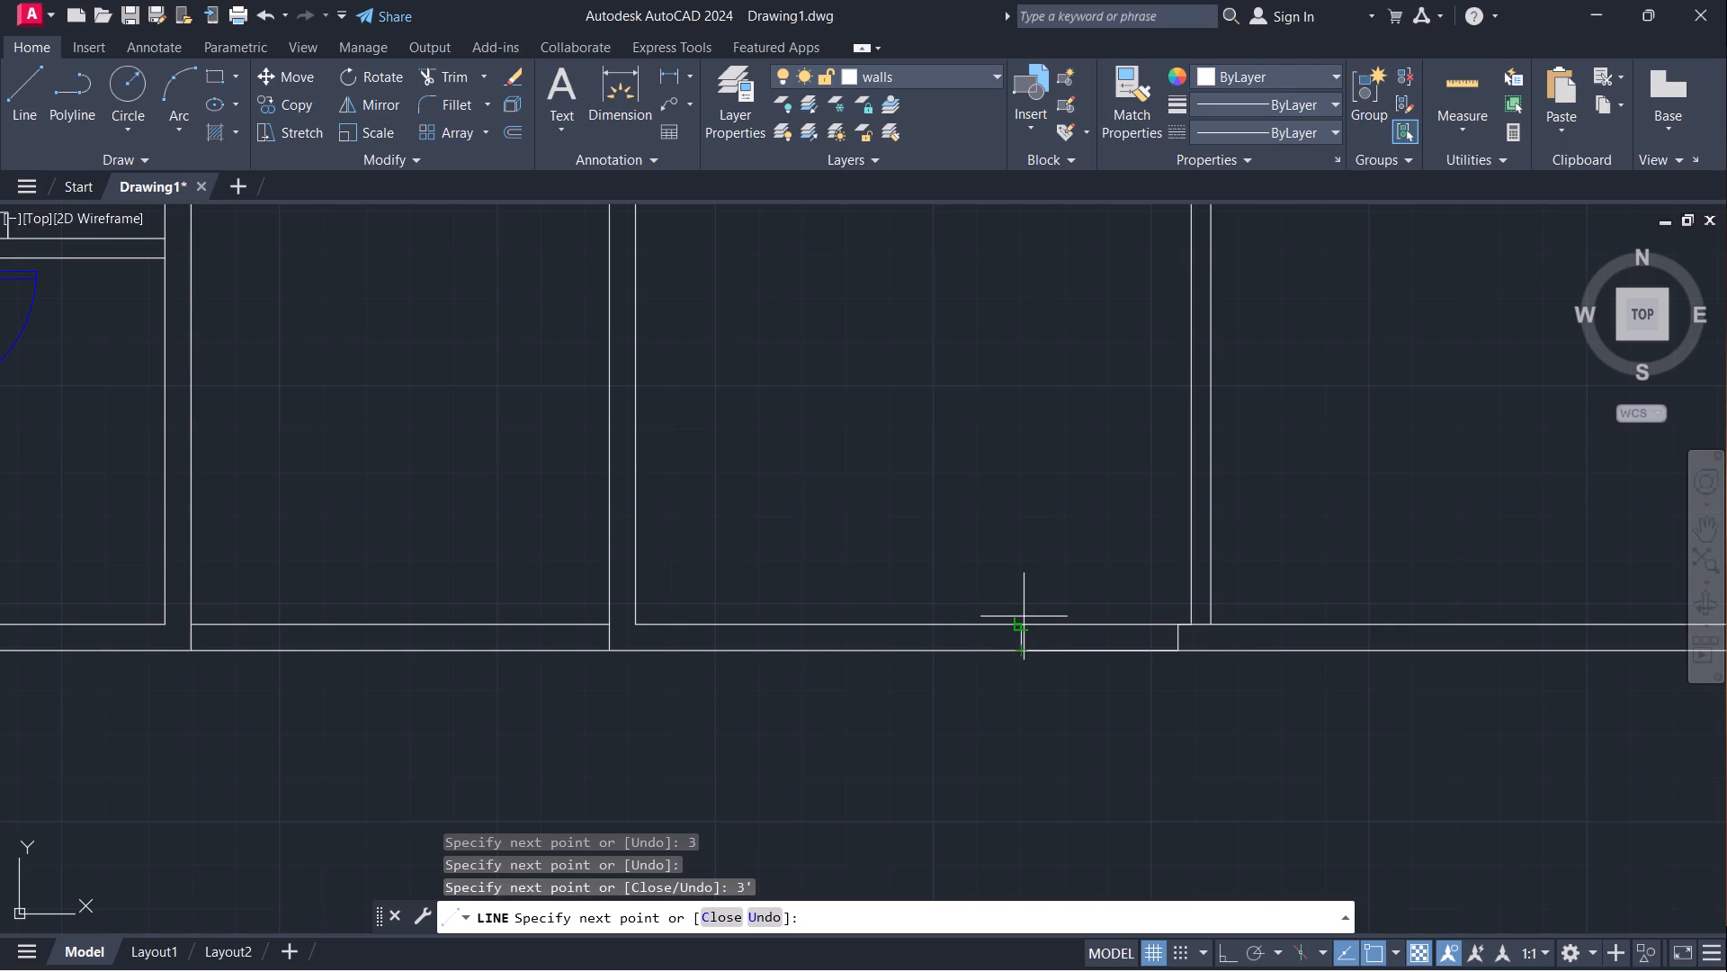
{"action": "left_click", "coordinate": [1023, 617]}
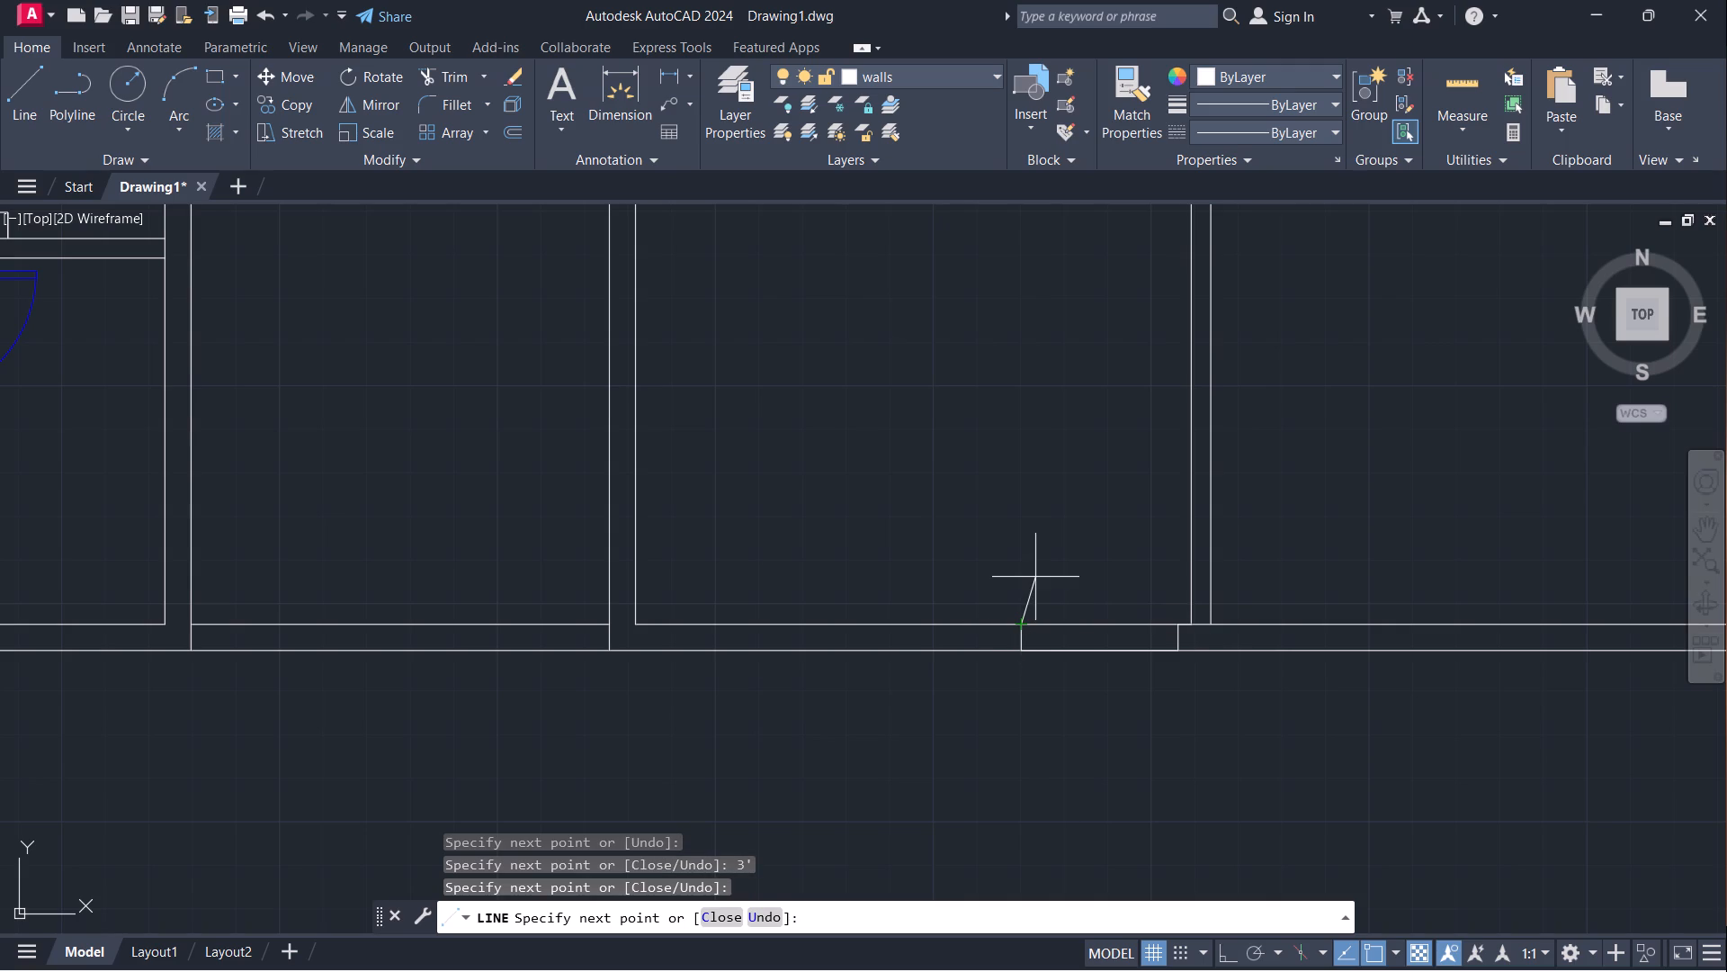
{"action": "key", "text": "Escape"}
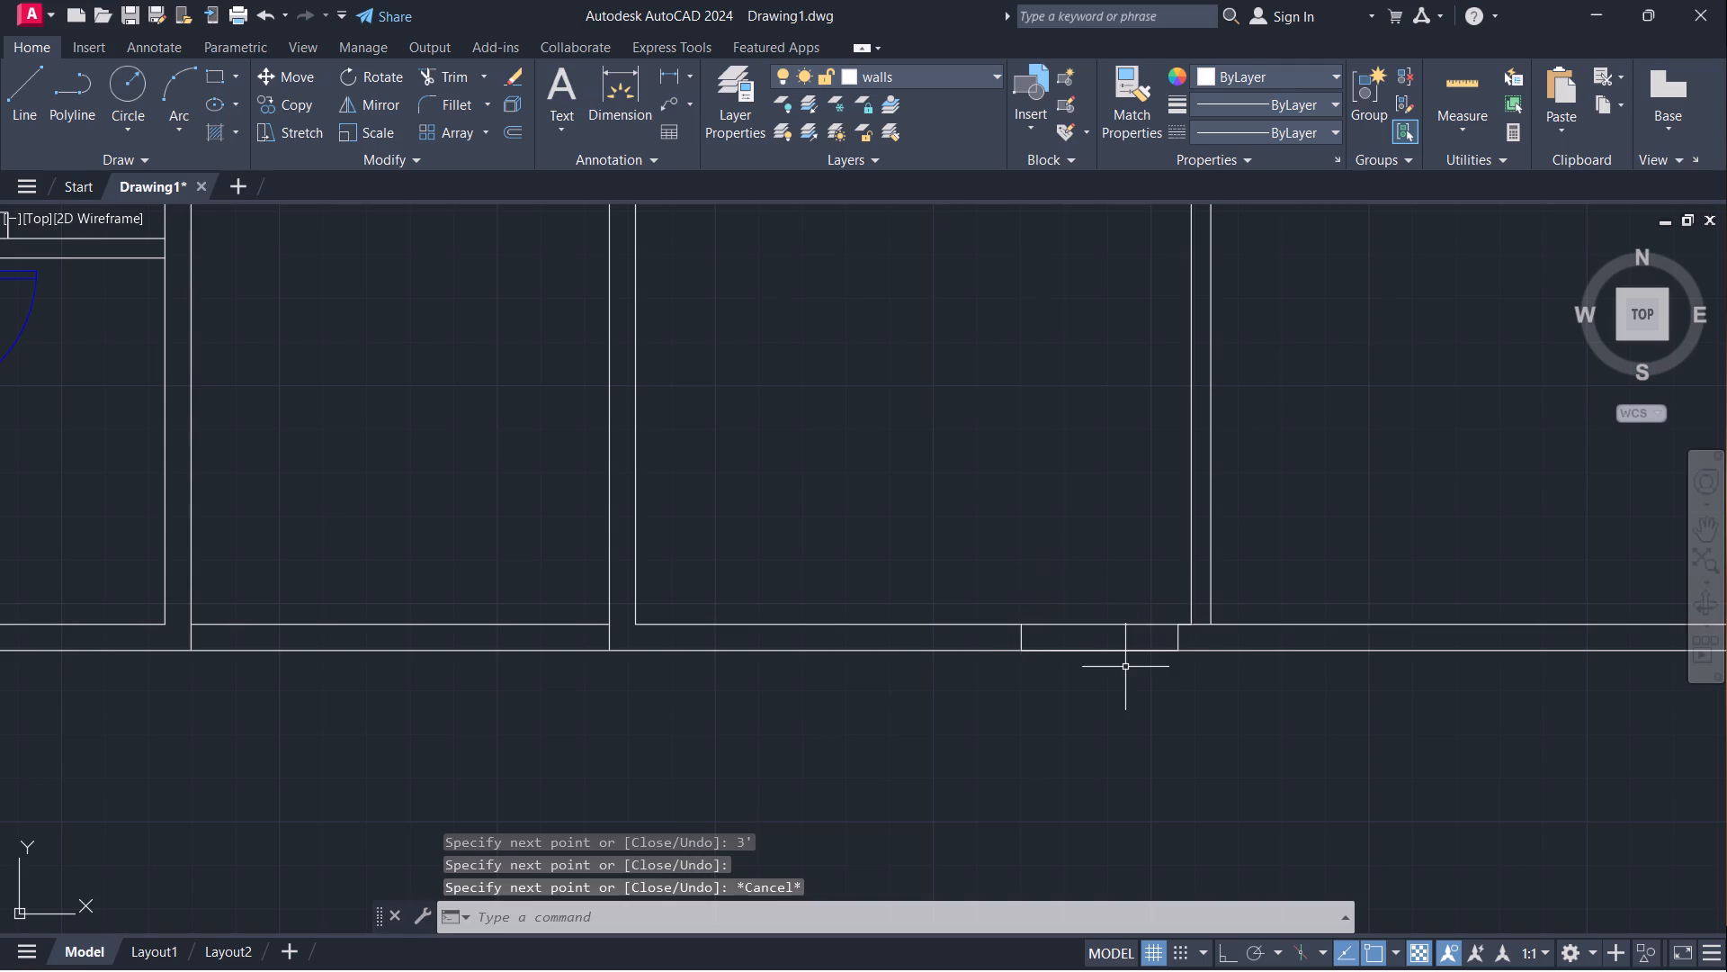
Trim both bottom wall lines between the right unit's new jamb lines to open its 3' doorway.
{"action": "type", "text": "tr"}
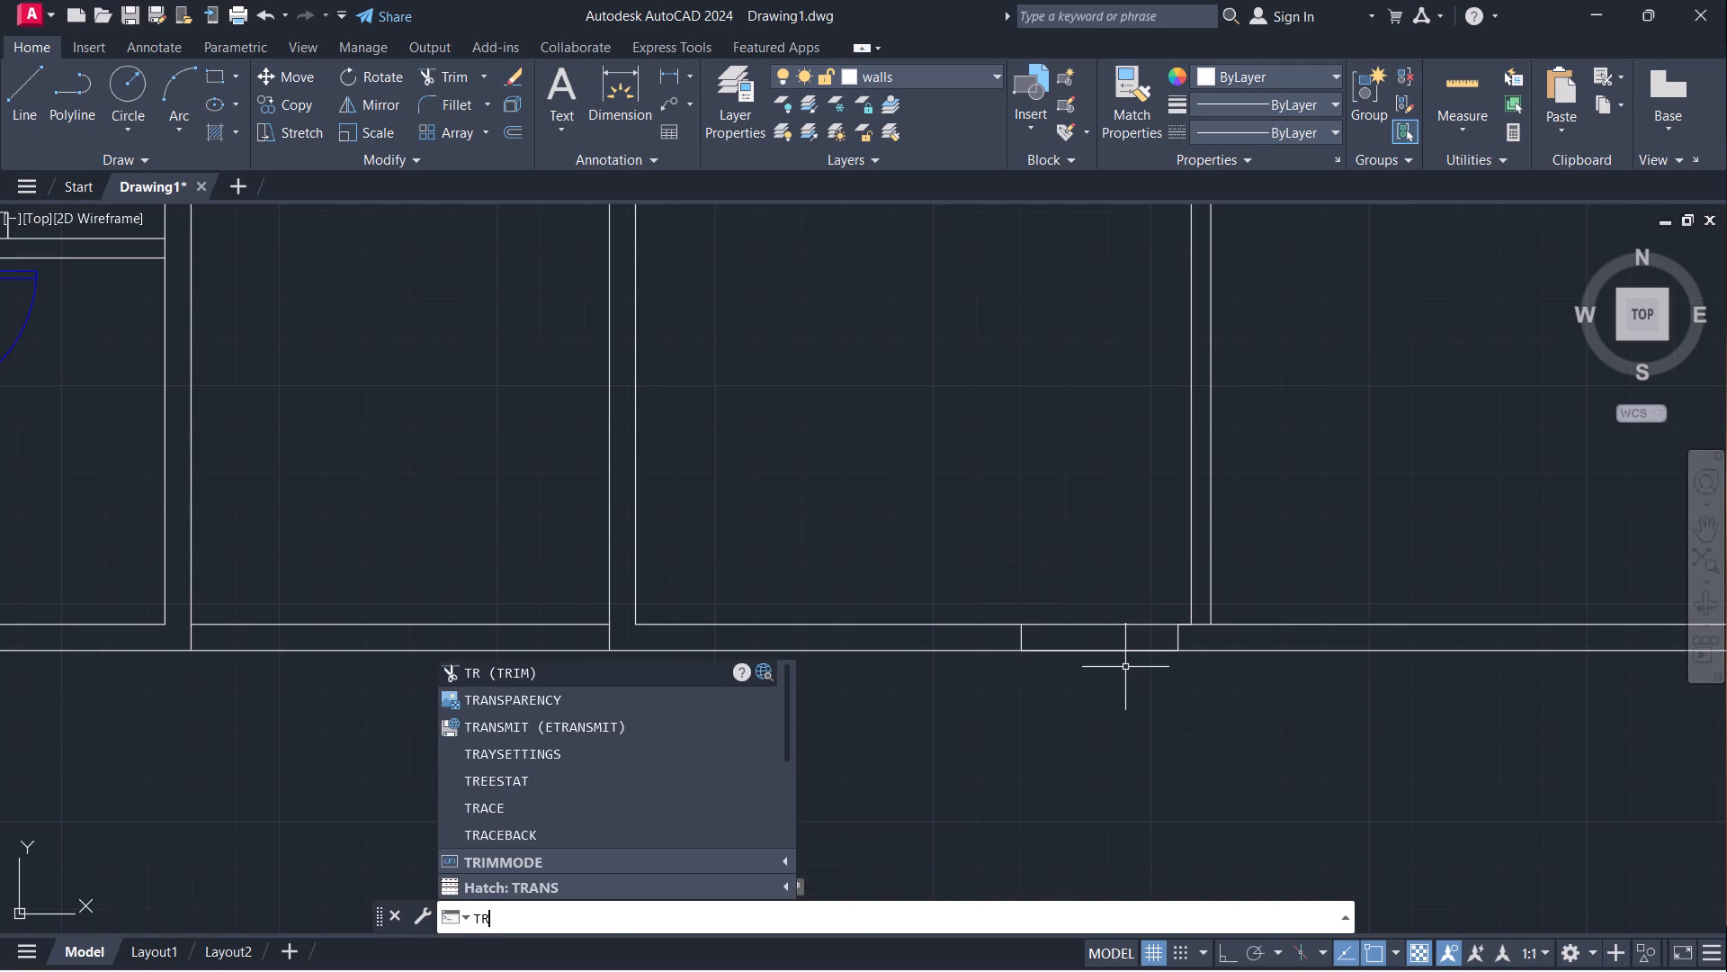
{"action": "key", "text": "Return"}
{"action": "left_click_drag", "start_coordinate": [1069, 584], "coordinate": [1071, 719]}
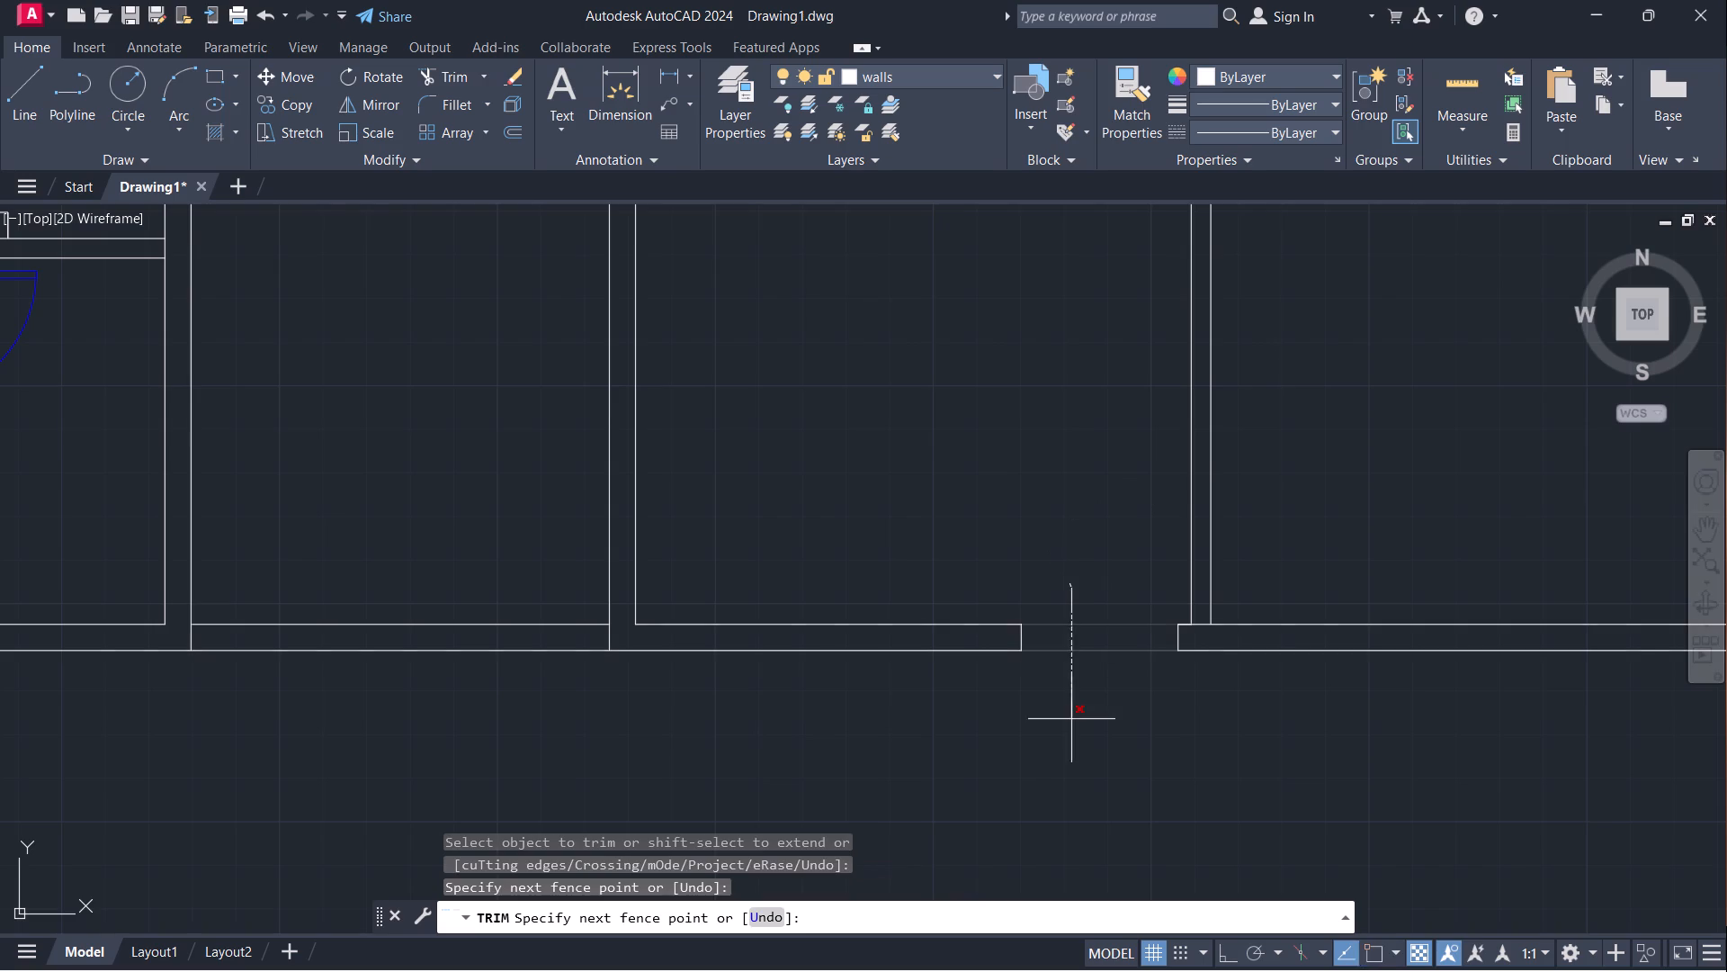
{"action": "left_click_drag", "start_coordinate": [1071, 719], "coordinate": [1071, 720]}
{"action": "scroll", "coordinate": [906, 728], "scroll_direction": "down", "scroll_amount": 3}
{"action": "middle_click_drag", "start_coordinate": [856, 767], "coordinate": [810, 721]}
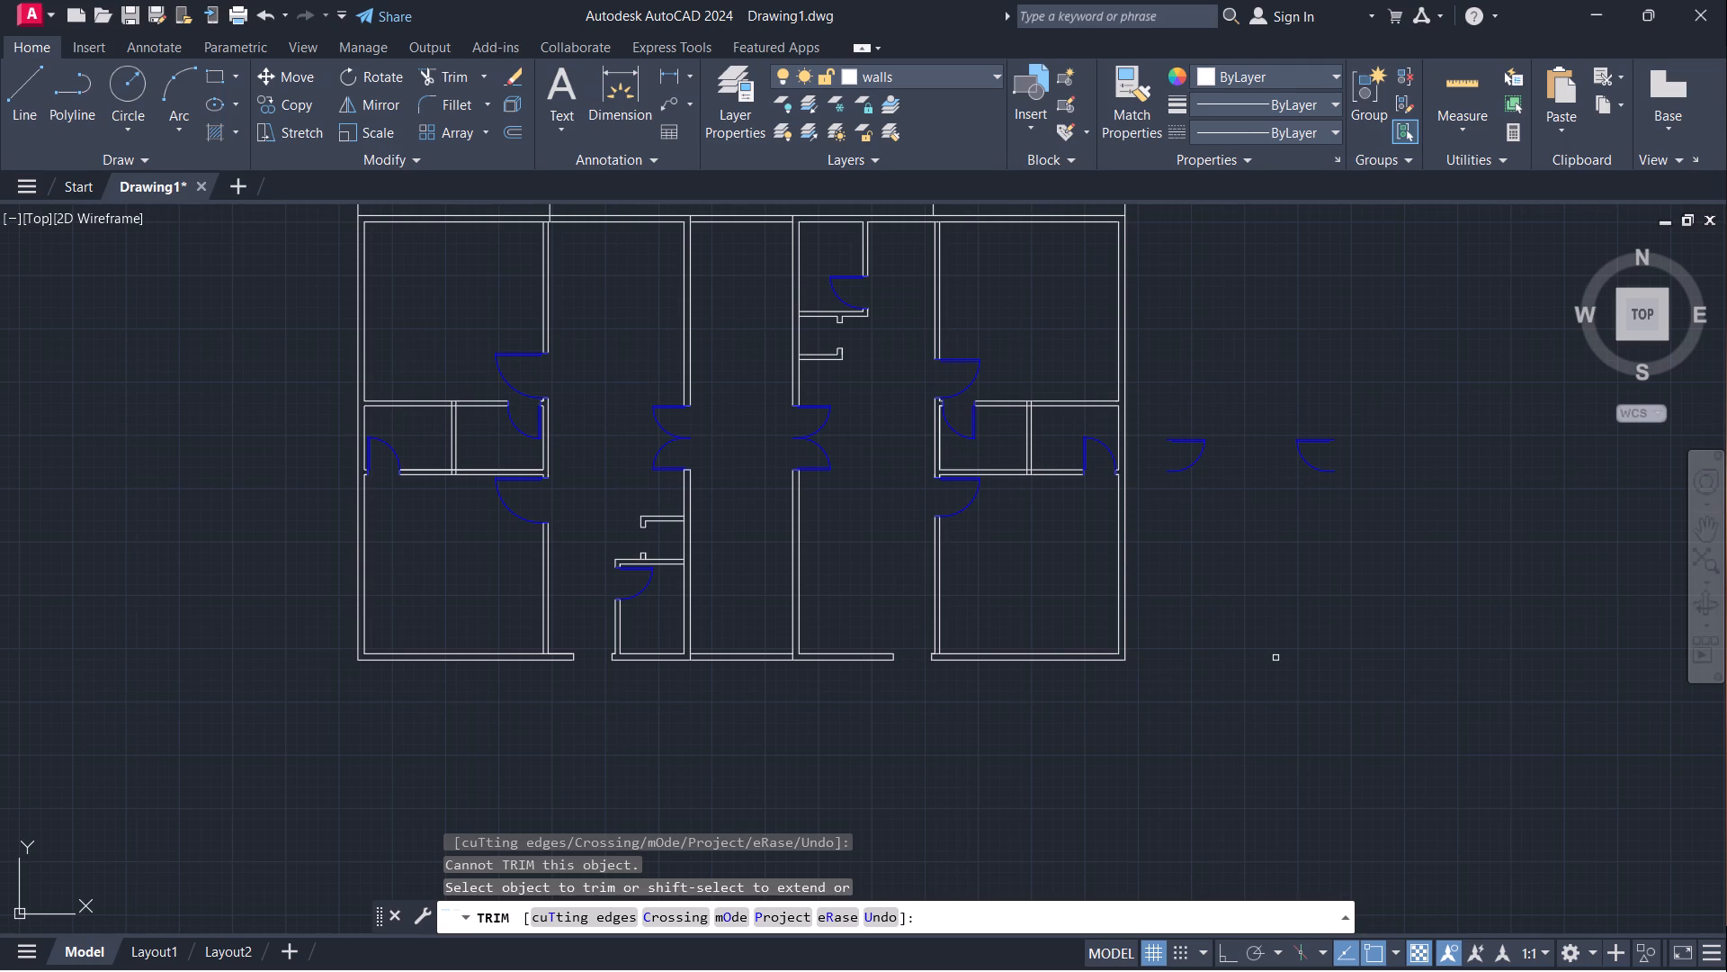
{"action": "key", "text": "Escape"}
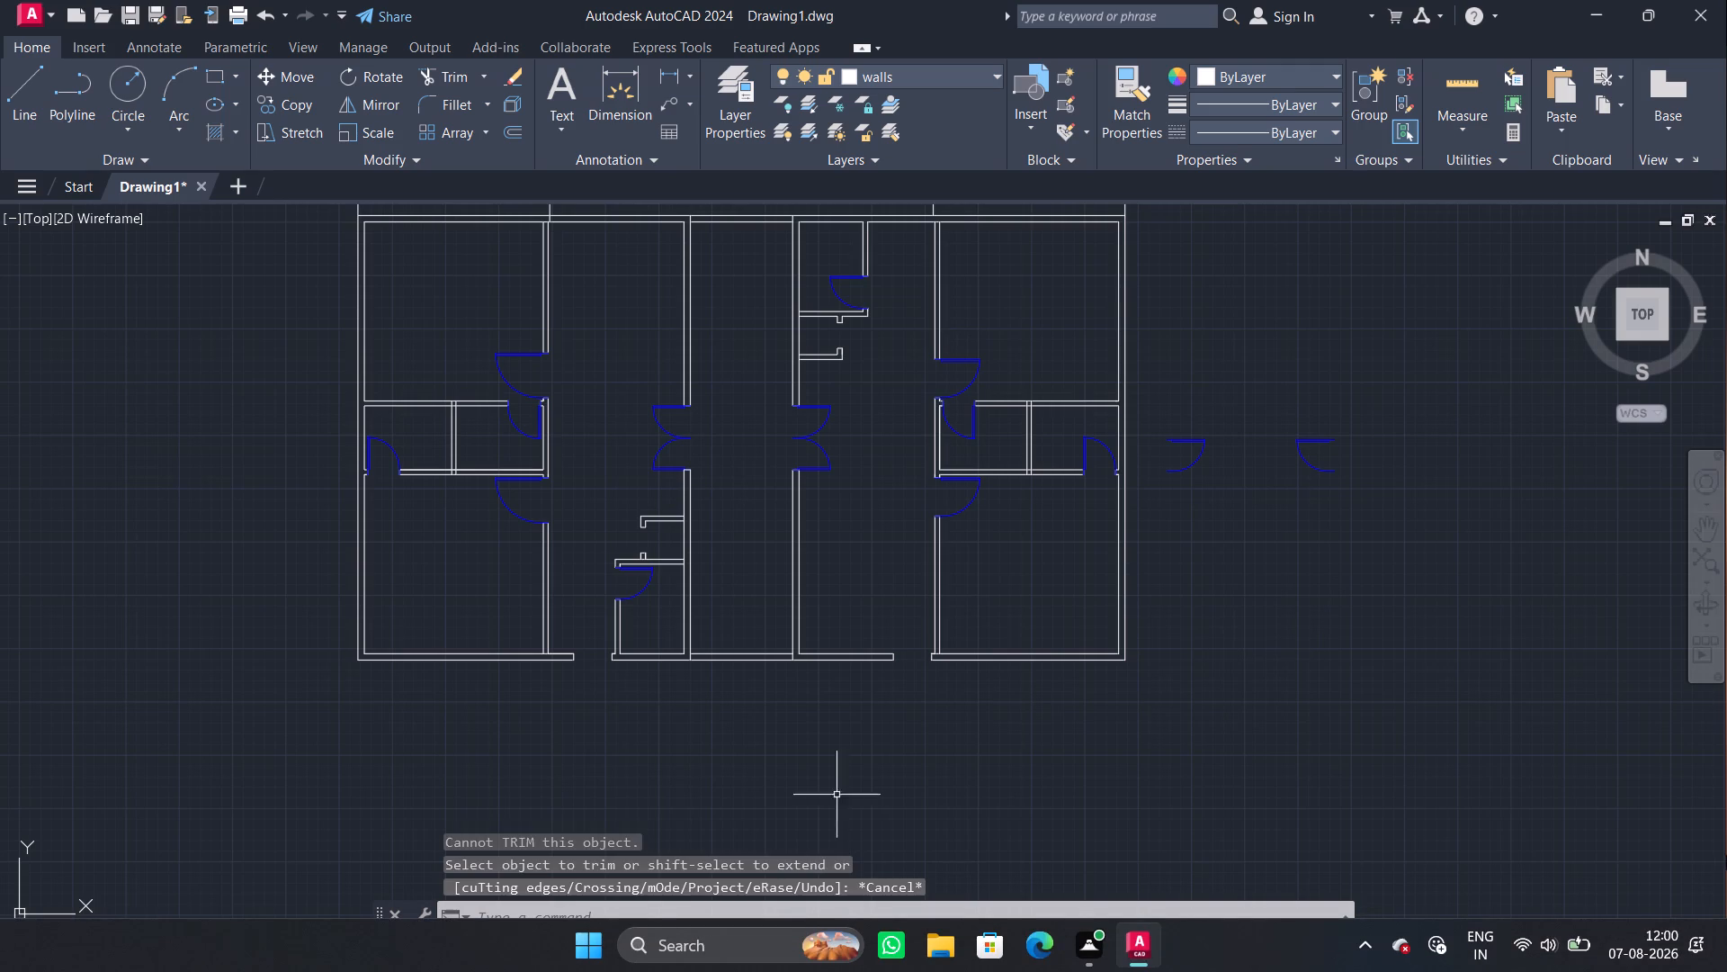
Erase the two loose doors lying outside the plan.
{"action": "left_click", "coordinate": [1204, 443]}
{"action": "left_click", "coordinate": [1299, 442]}
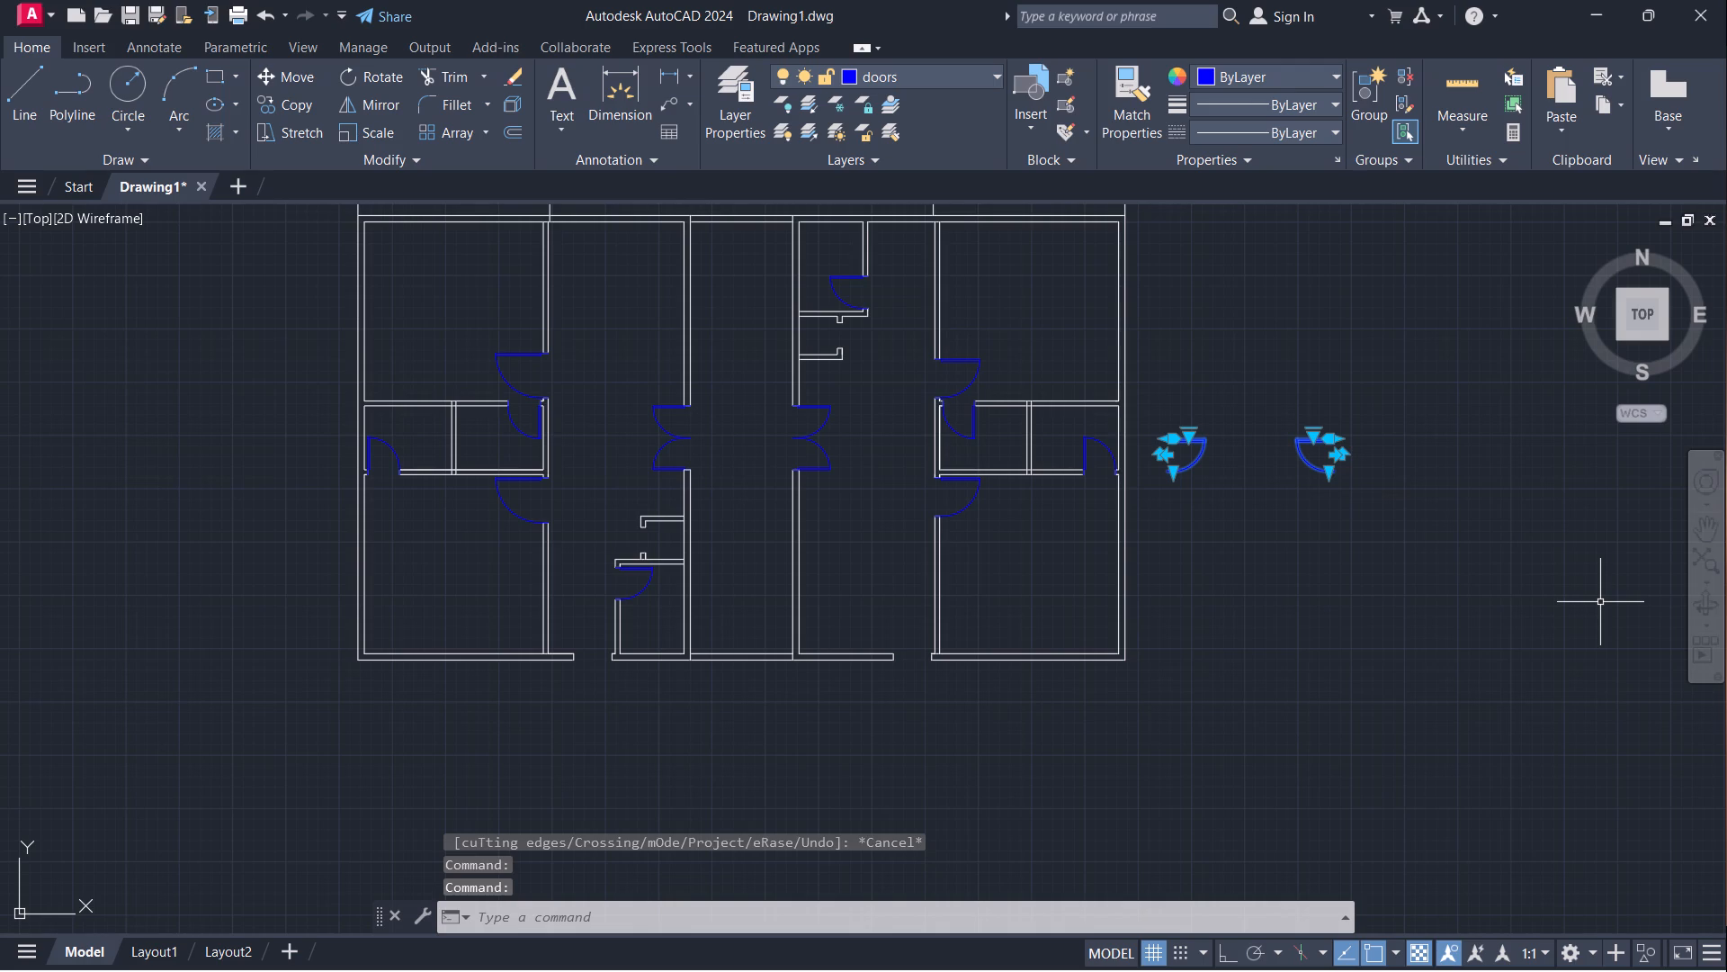
{"action": "key", "text": "e"}
{"action": "key", "text": "Return"}
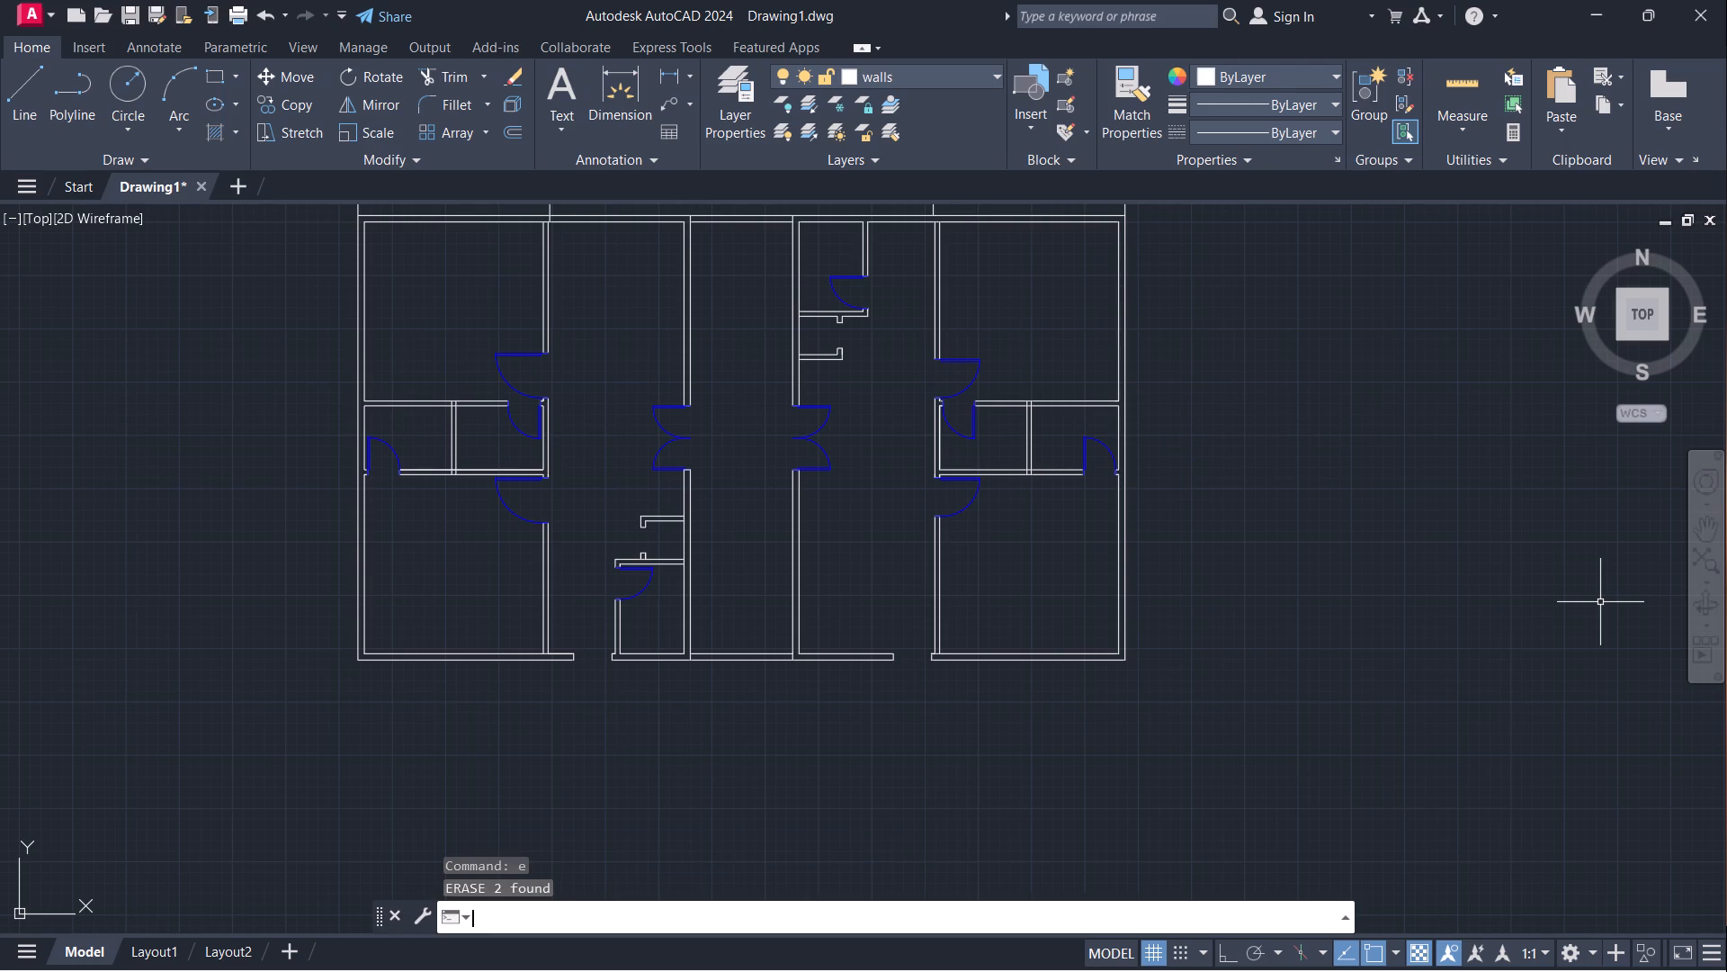
Insert the recently used dynamic door block on the doors layer, in the empty space beyond the right unit's outer wall.
{"action": "key", "text": "i"}
{"action": "key", "text": "Return"}
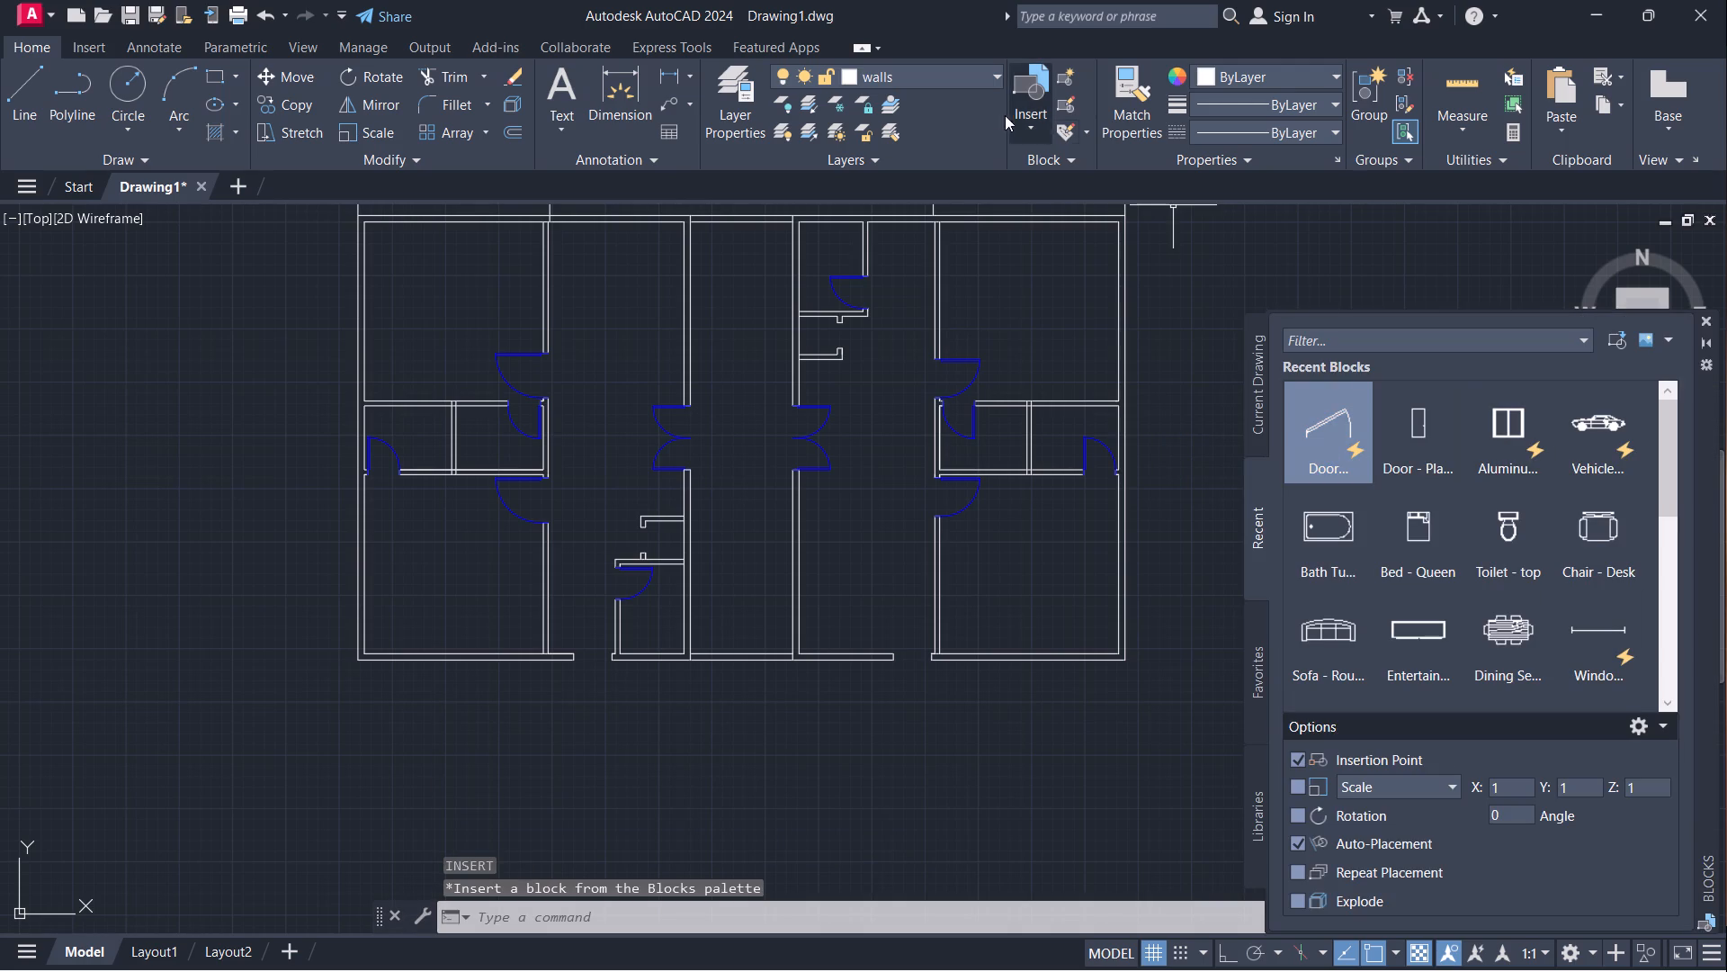
{"action": "left_click", "coordinate": [964, 76]}
{"action": "left_click", "coordinate": [942, 130]}
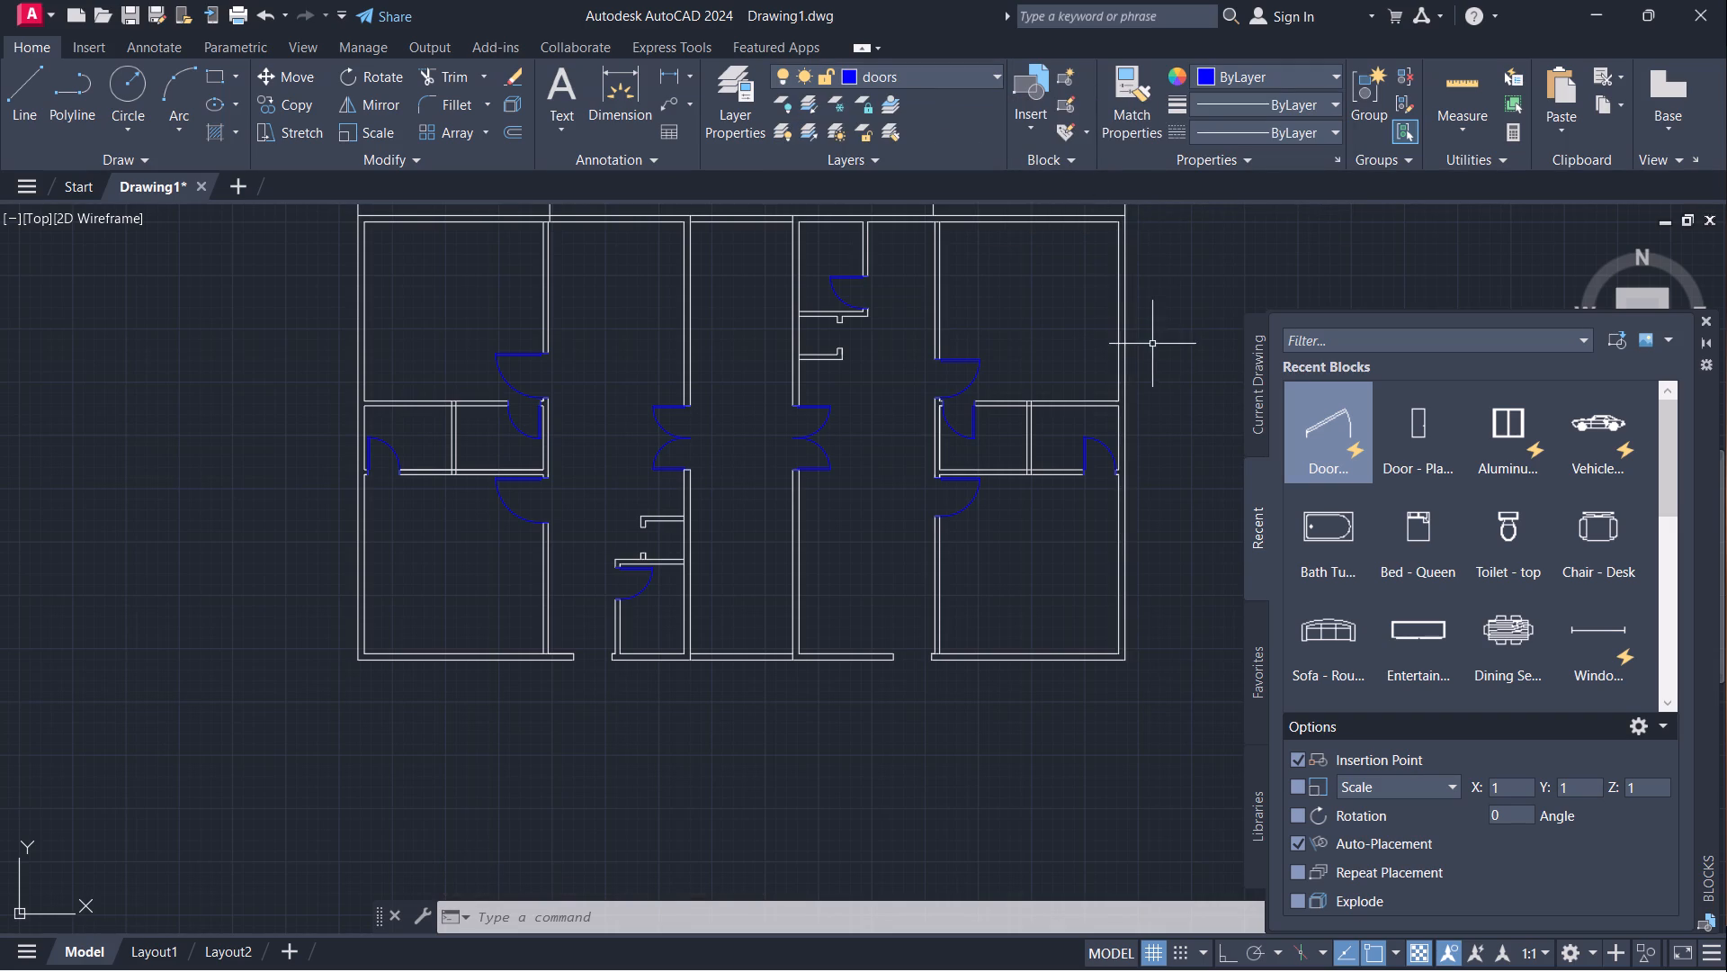
{"action": "left_click", "coordinate": [1320, 436]}
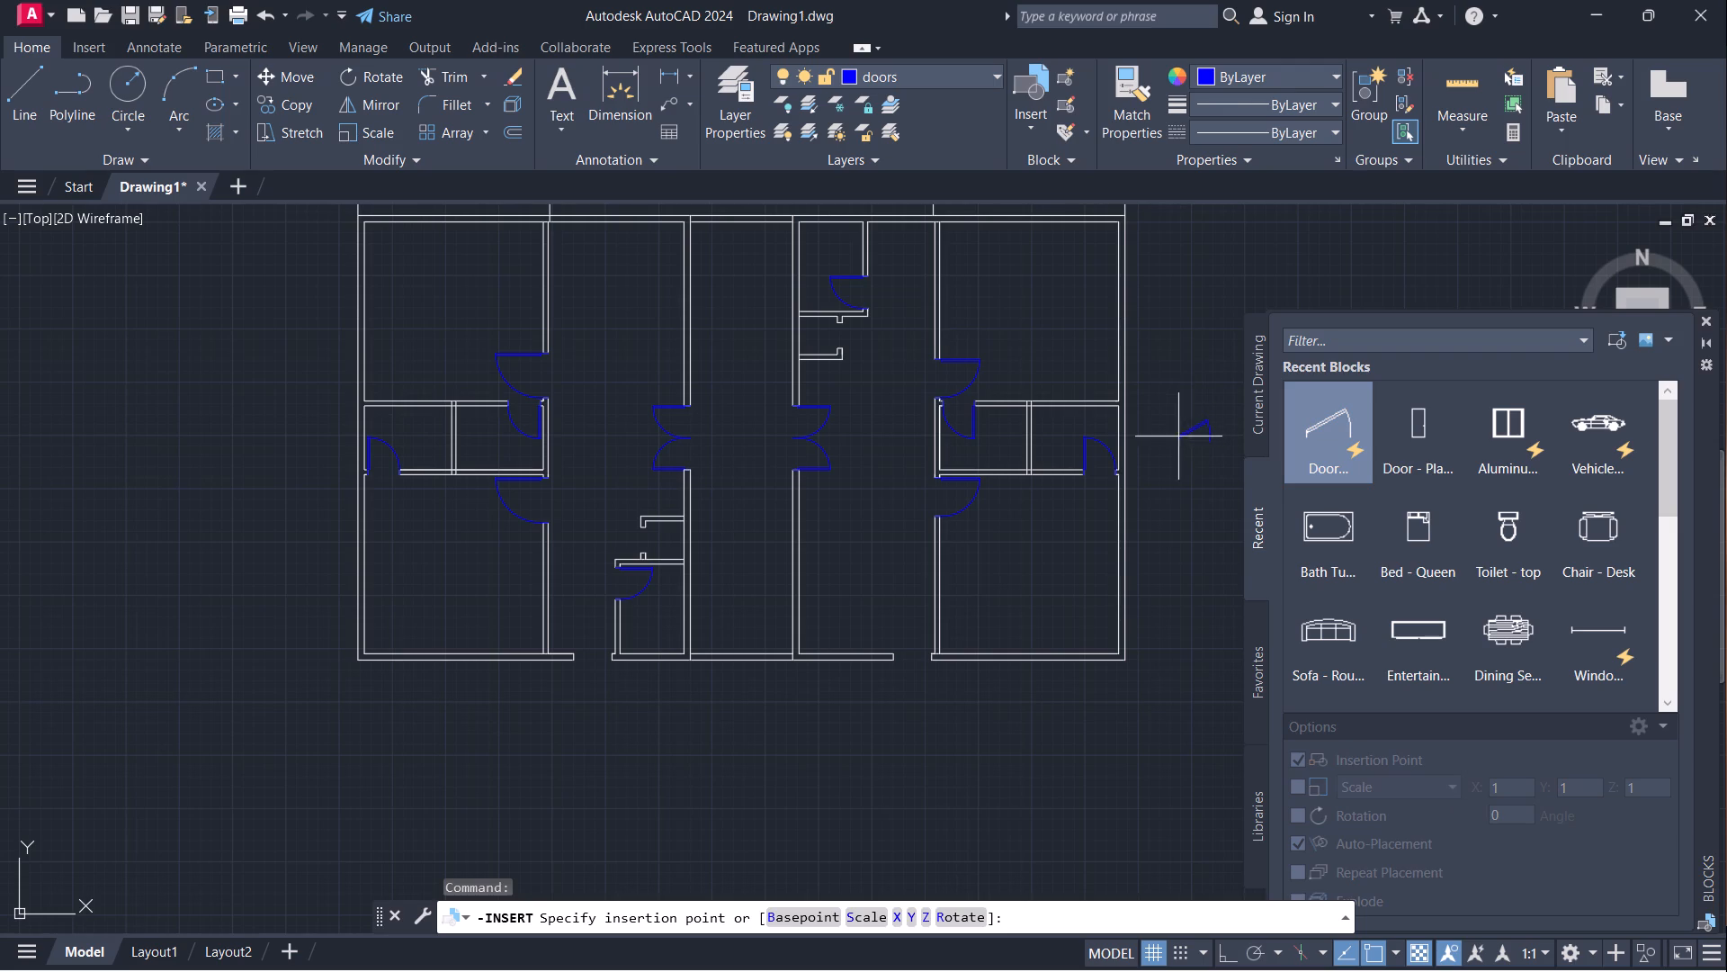
{"action": "left_click", "coordinate": [1178, 436]}
{"action": "left_click", "coordinate": [1704, 316]}
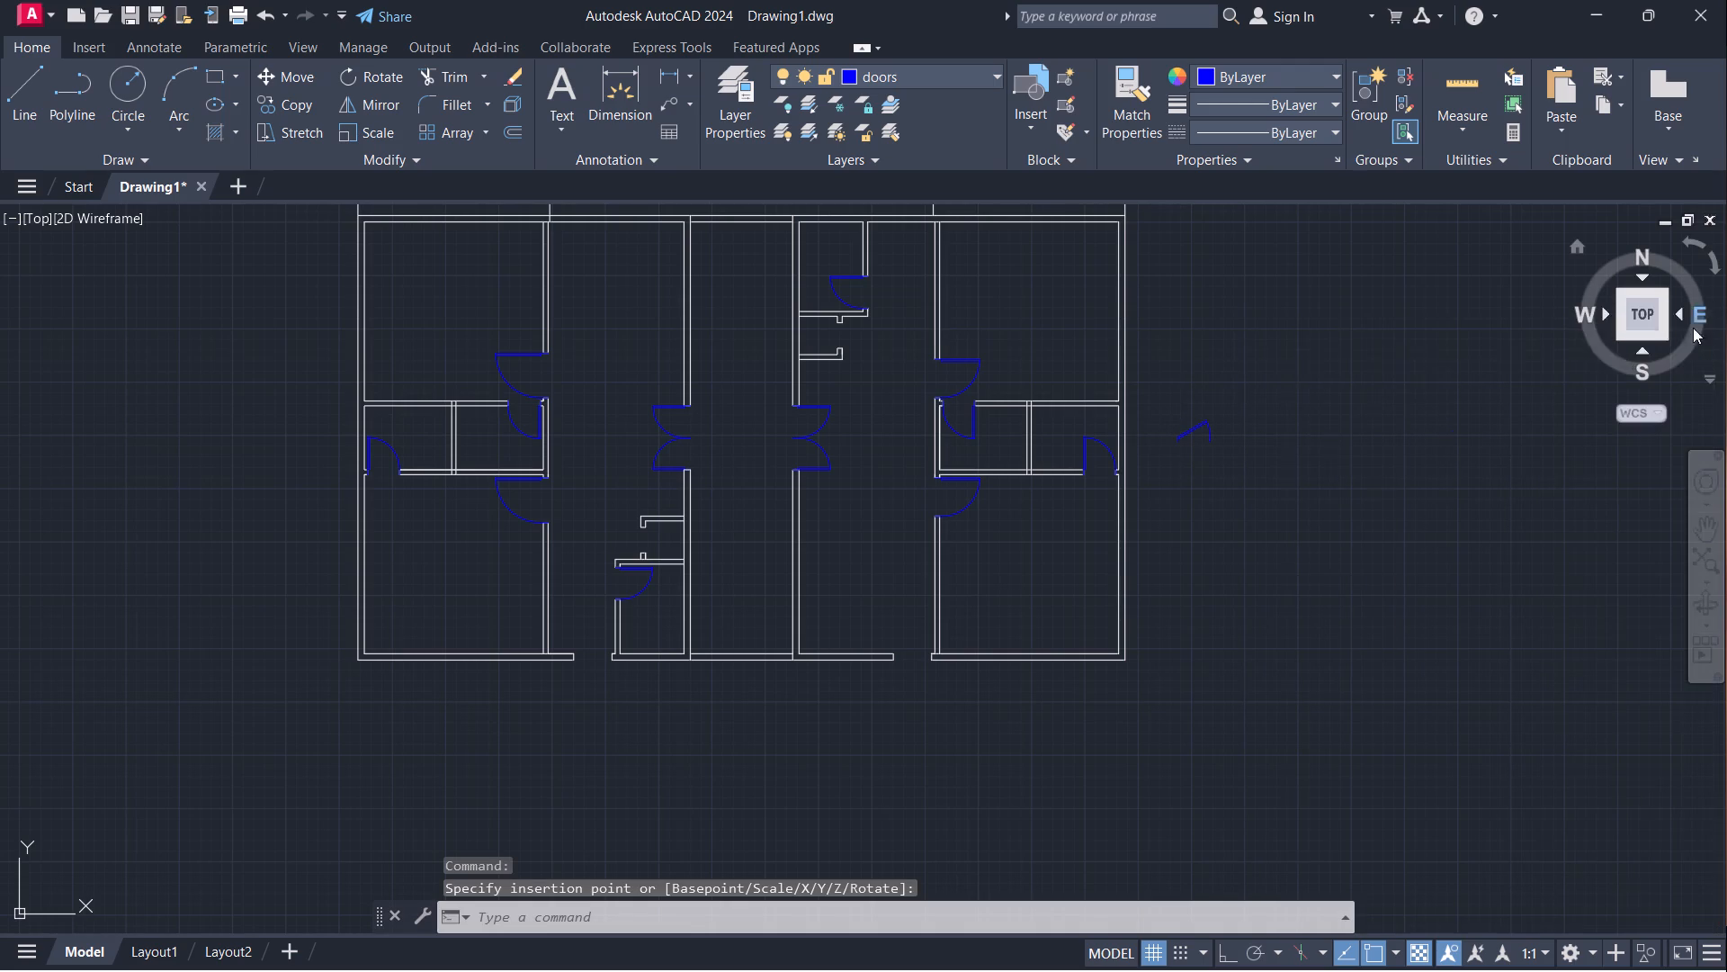
Set the newly inserted door's swing to fully open, with its leaf perpendicular to the opening.
{"action": "scroll", "coordinate": [1229, 433], "scroll_direction": "up", "scroll_amount": 2}
{"action": "scroll", "coordinate": [1064, 445], "scroll_direction": "up", "scroll_amount": 1}
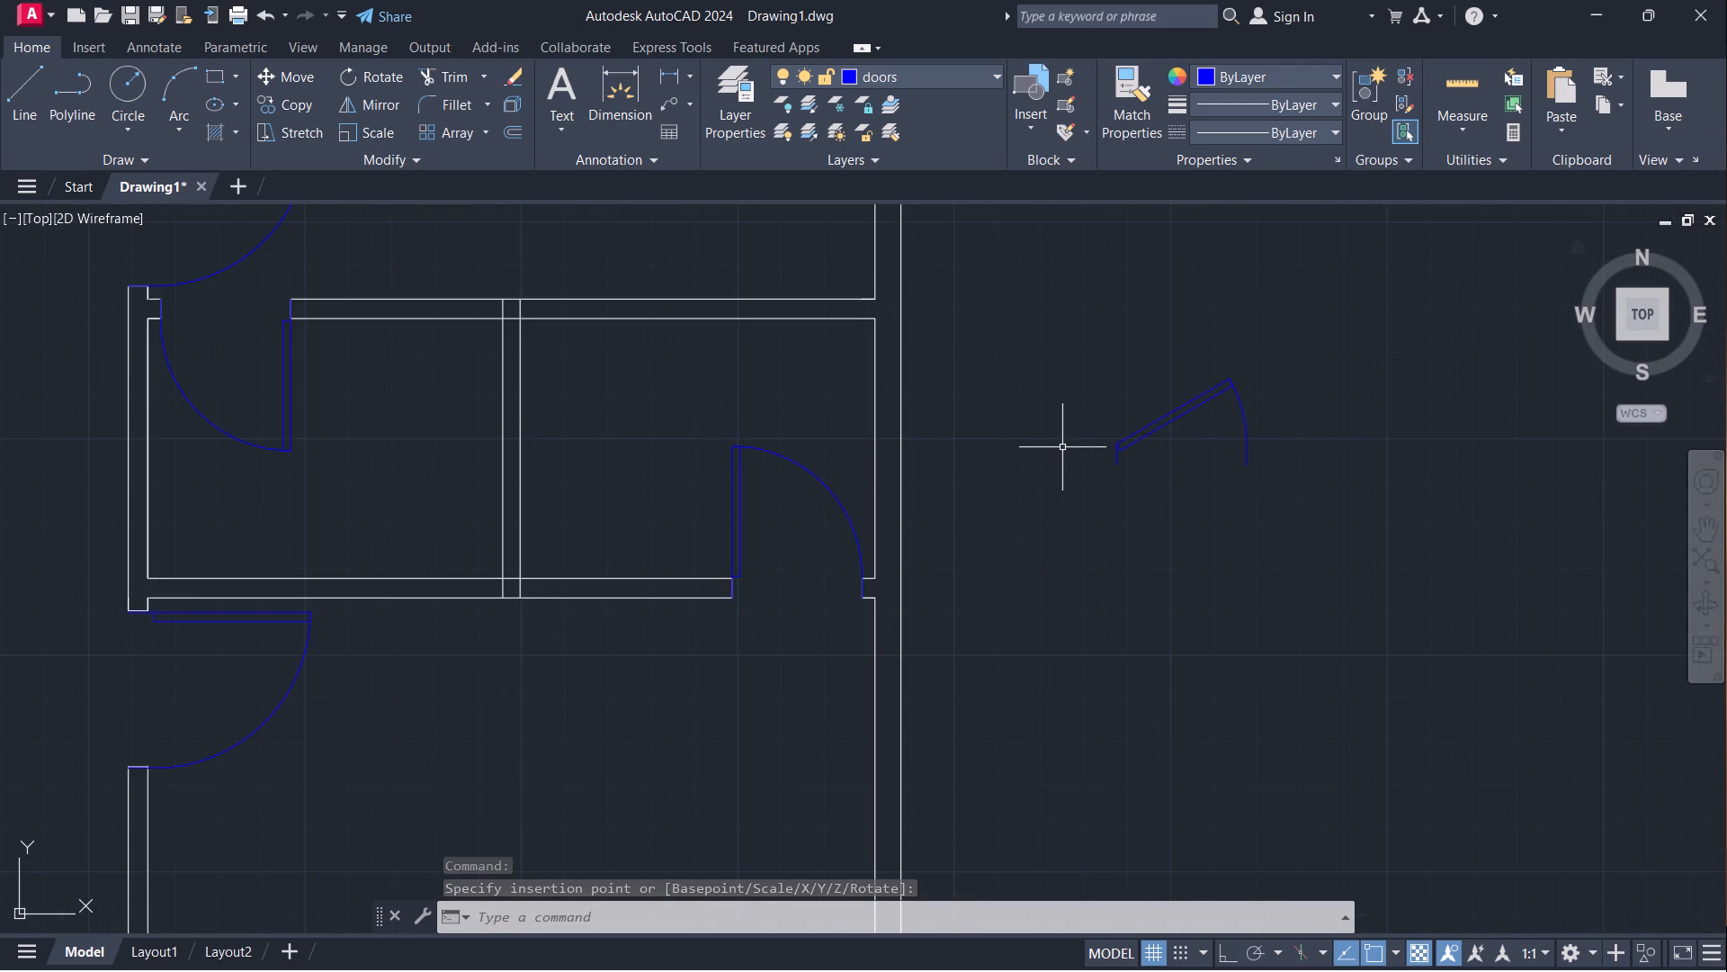
{"action": "left_click", "coordinate": [1161, 431]}
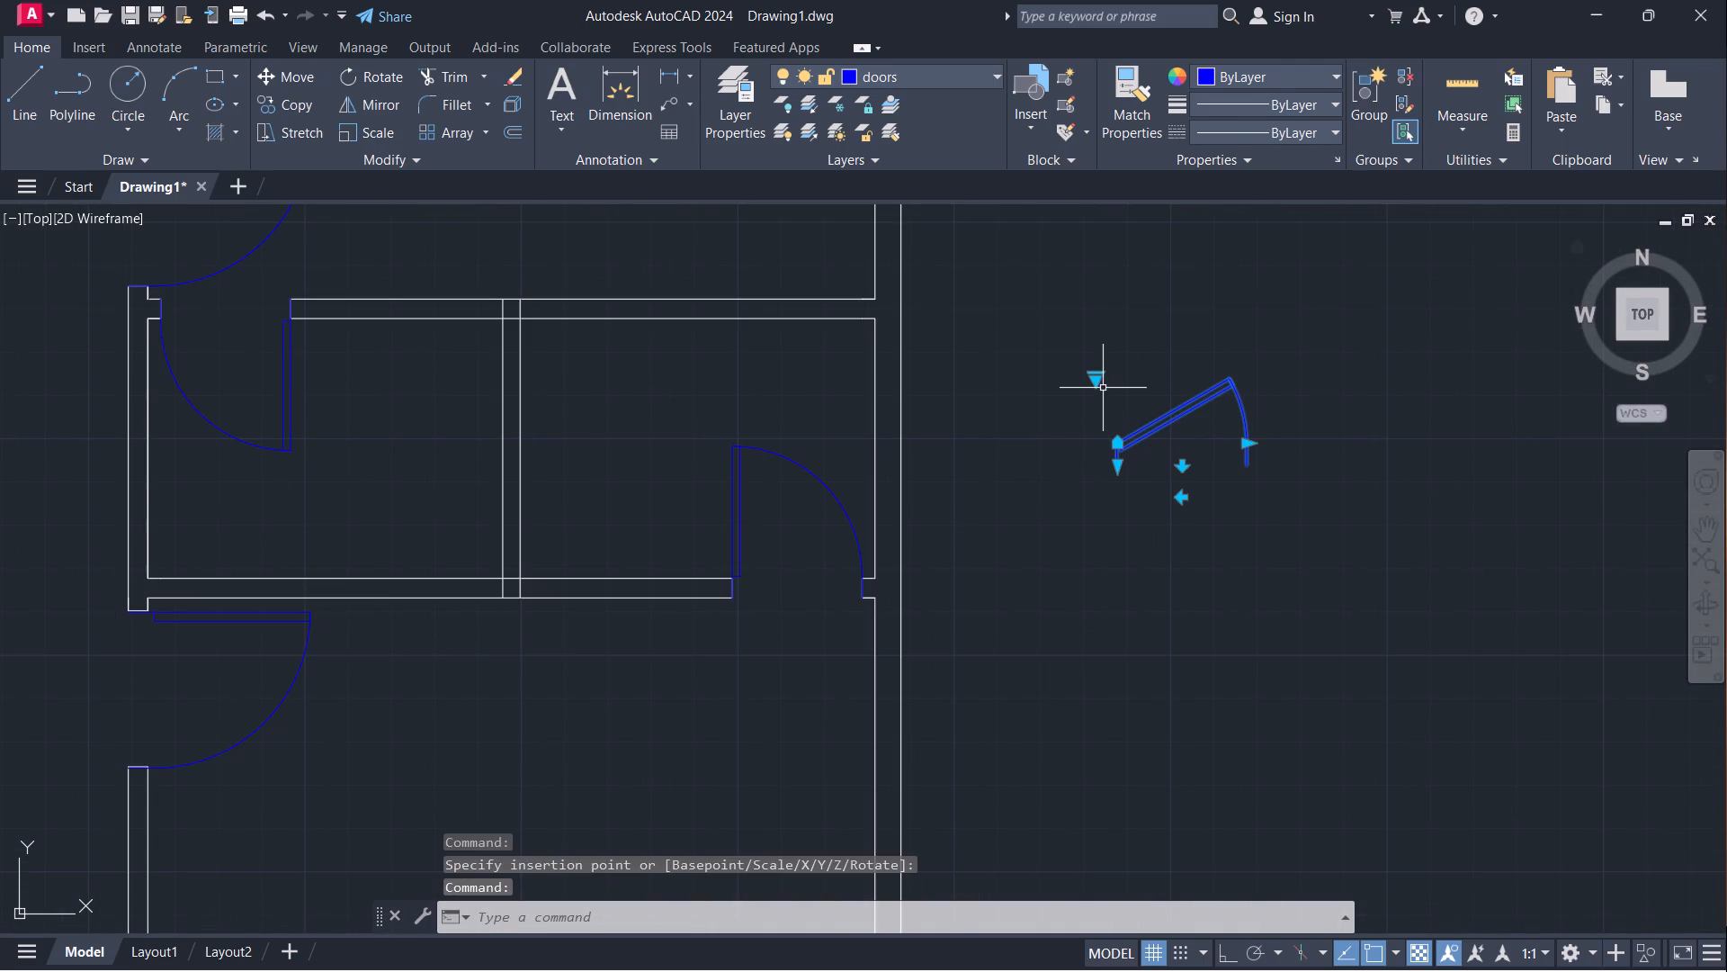
{"action": "left_click", "coordinate": [1095, 383]}
{"action": "left_click", "coordinate": [1150, 462]}
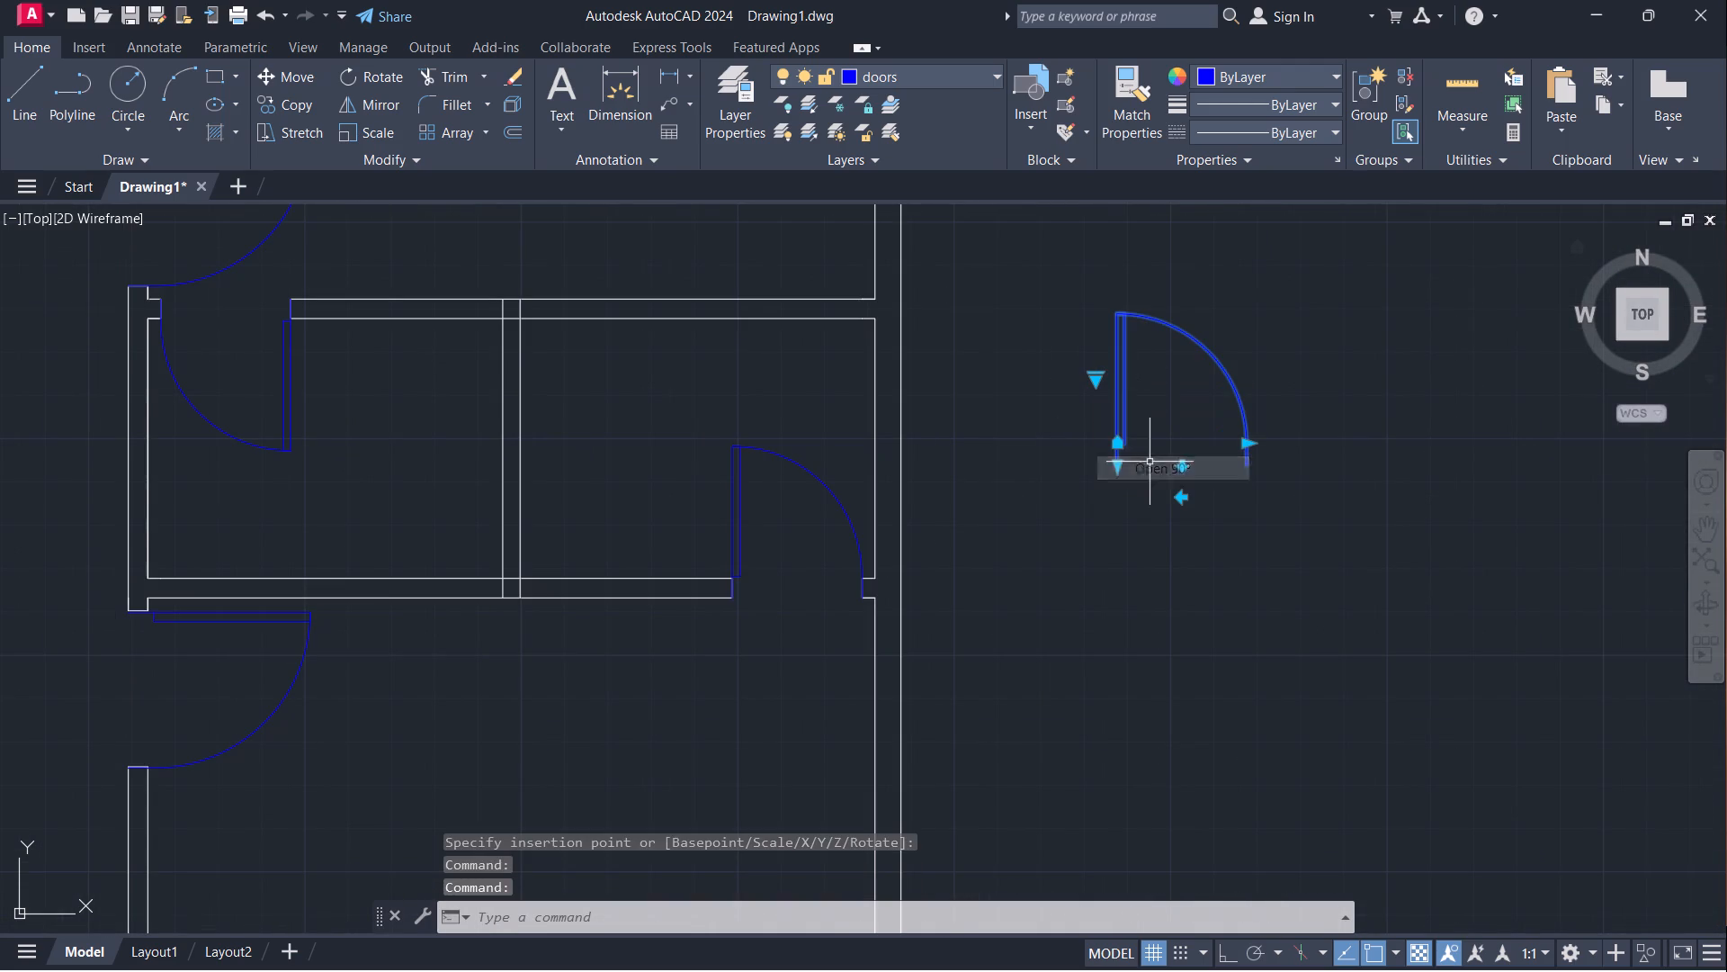
Copy the open door once, placing the duplicate farther away from the plan's right outer wall.
{"action": "left_click", "coordinate": [1133, 537]}
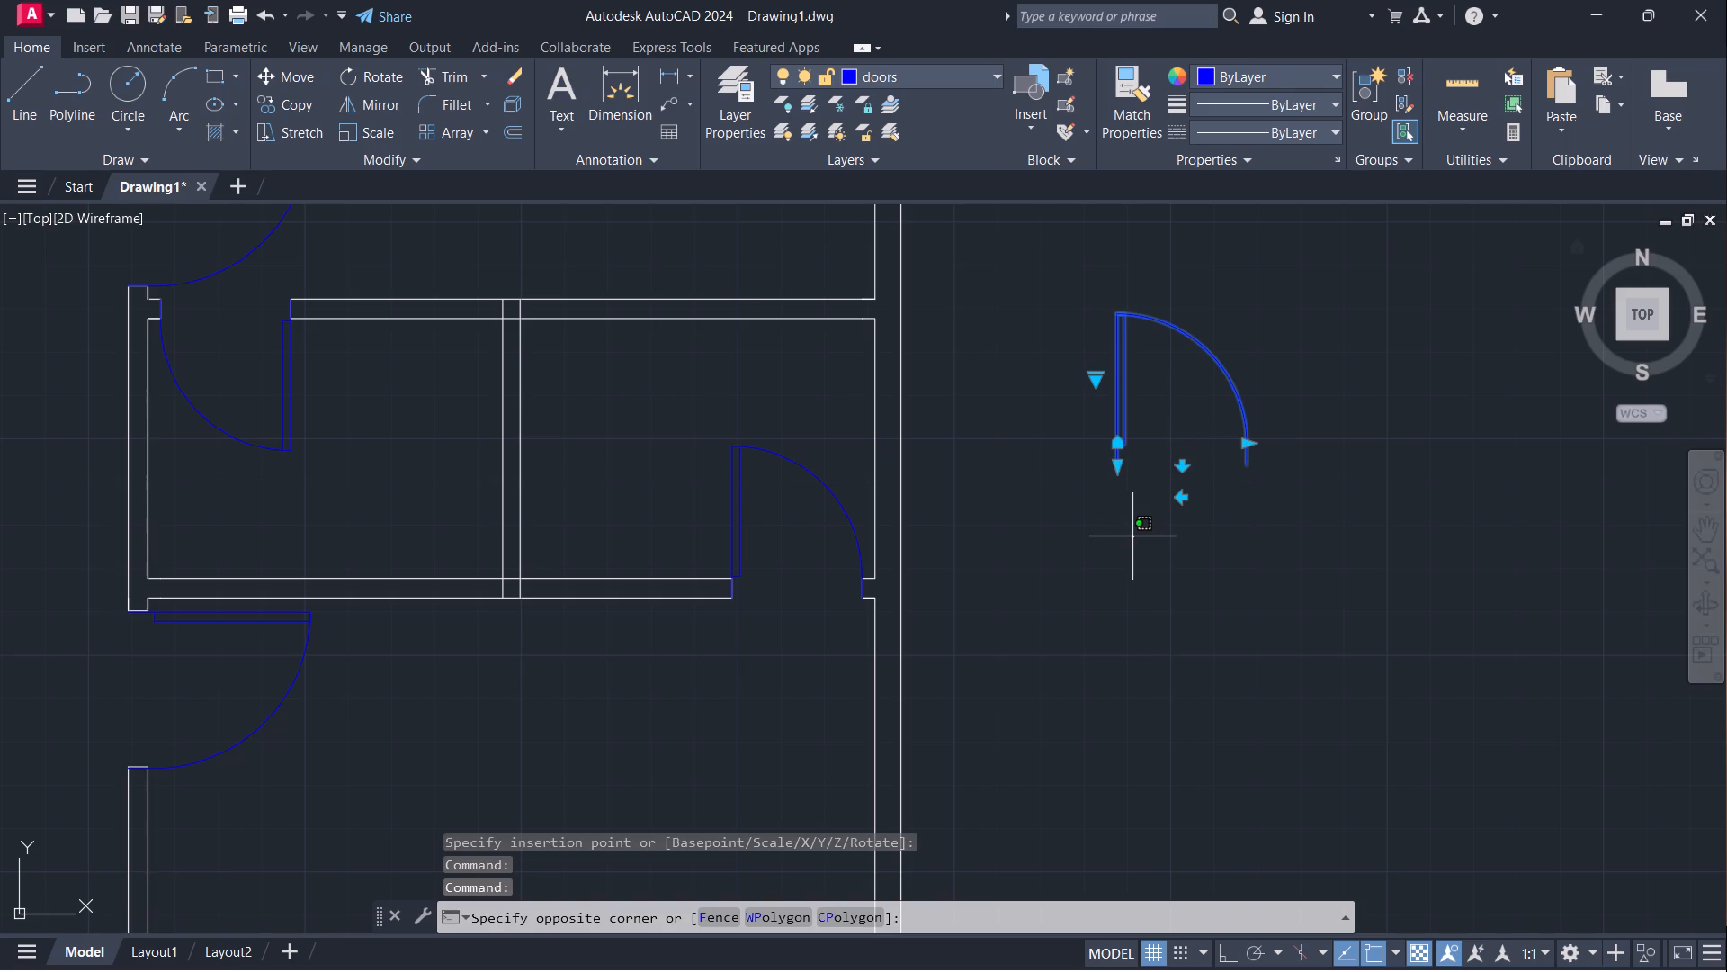
{"action": "type", "text": "co"}
{"action": "key", "text": "Return"}
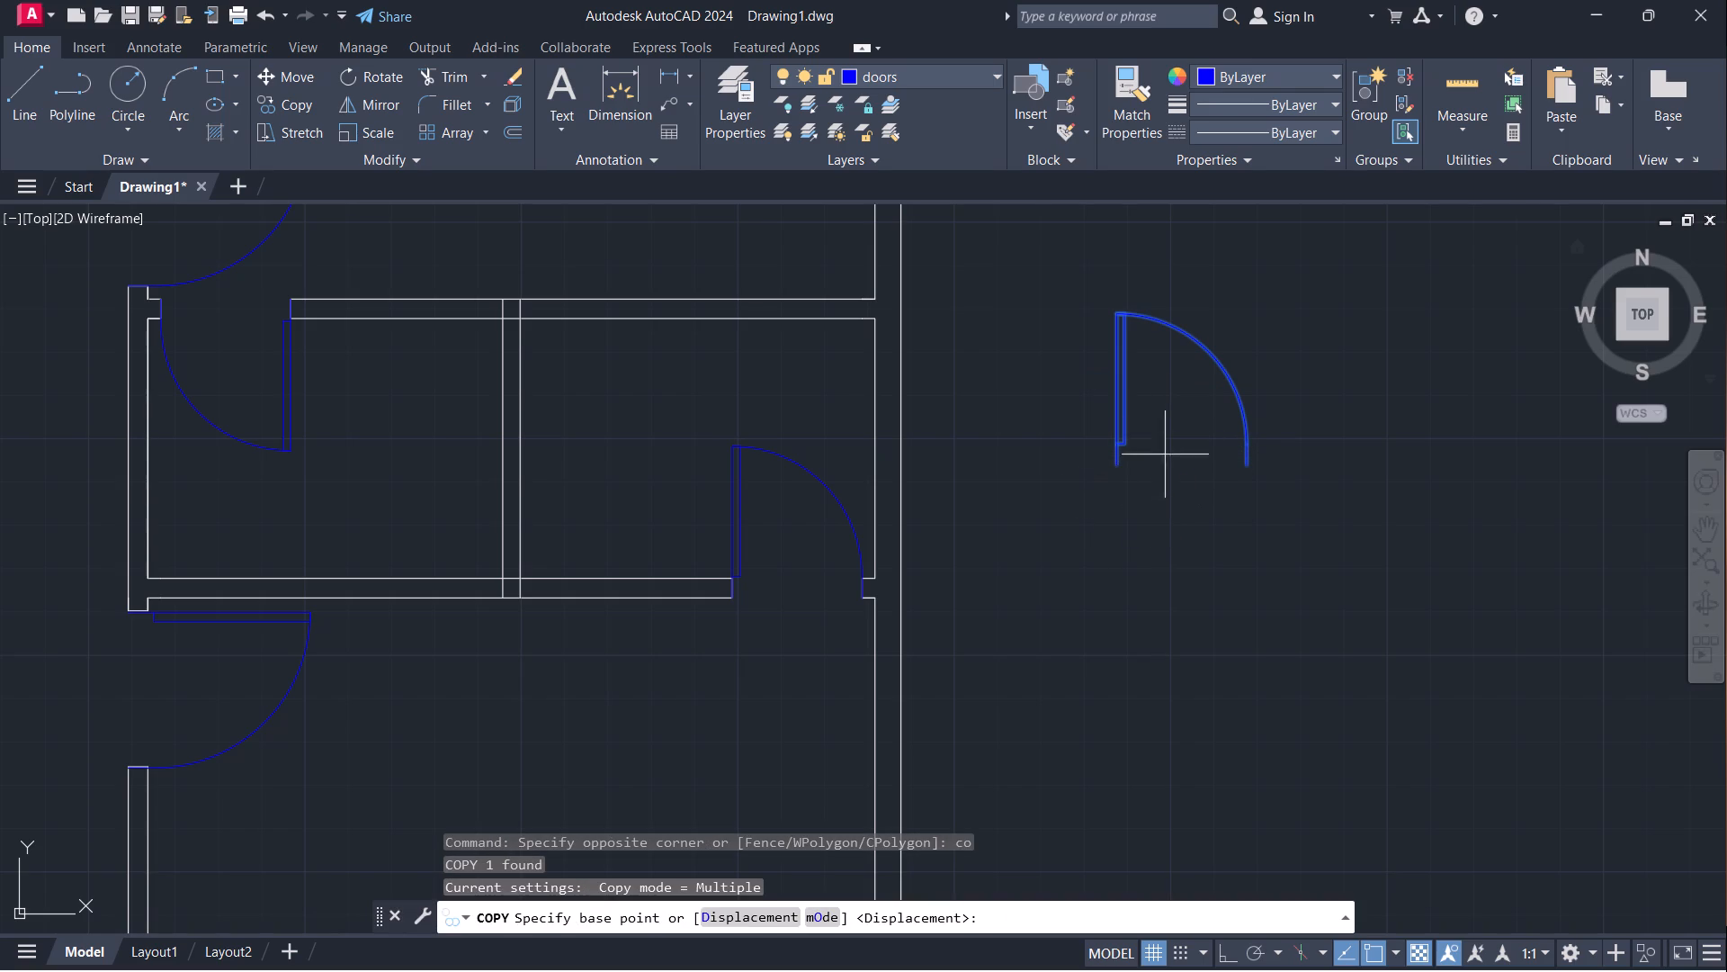
{"action": "left_click", "coordinate": [1127, 474]}
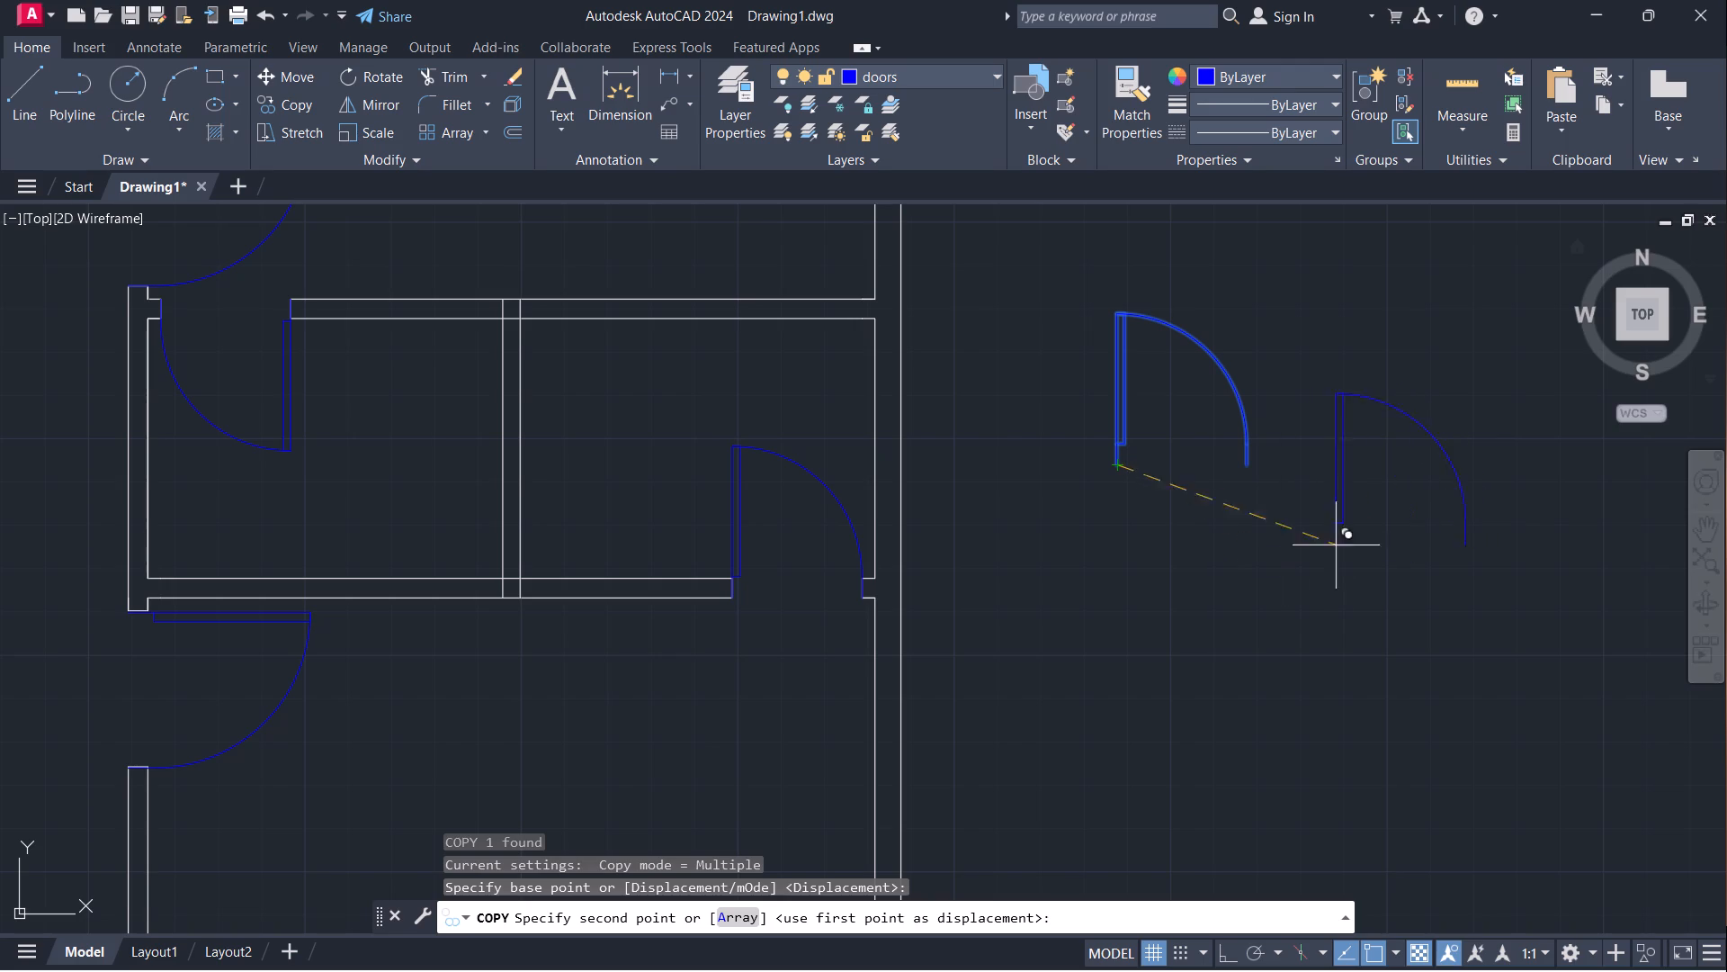
{"action": "left_click", "coordinate": [1449, 479]}
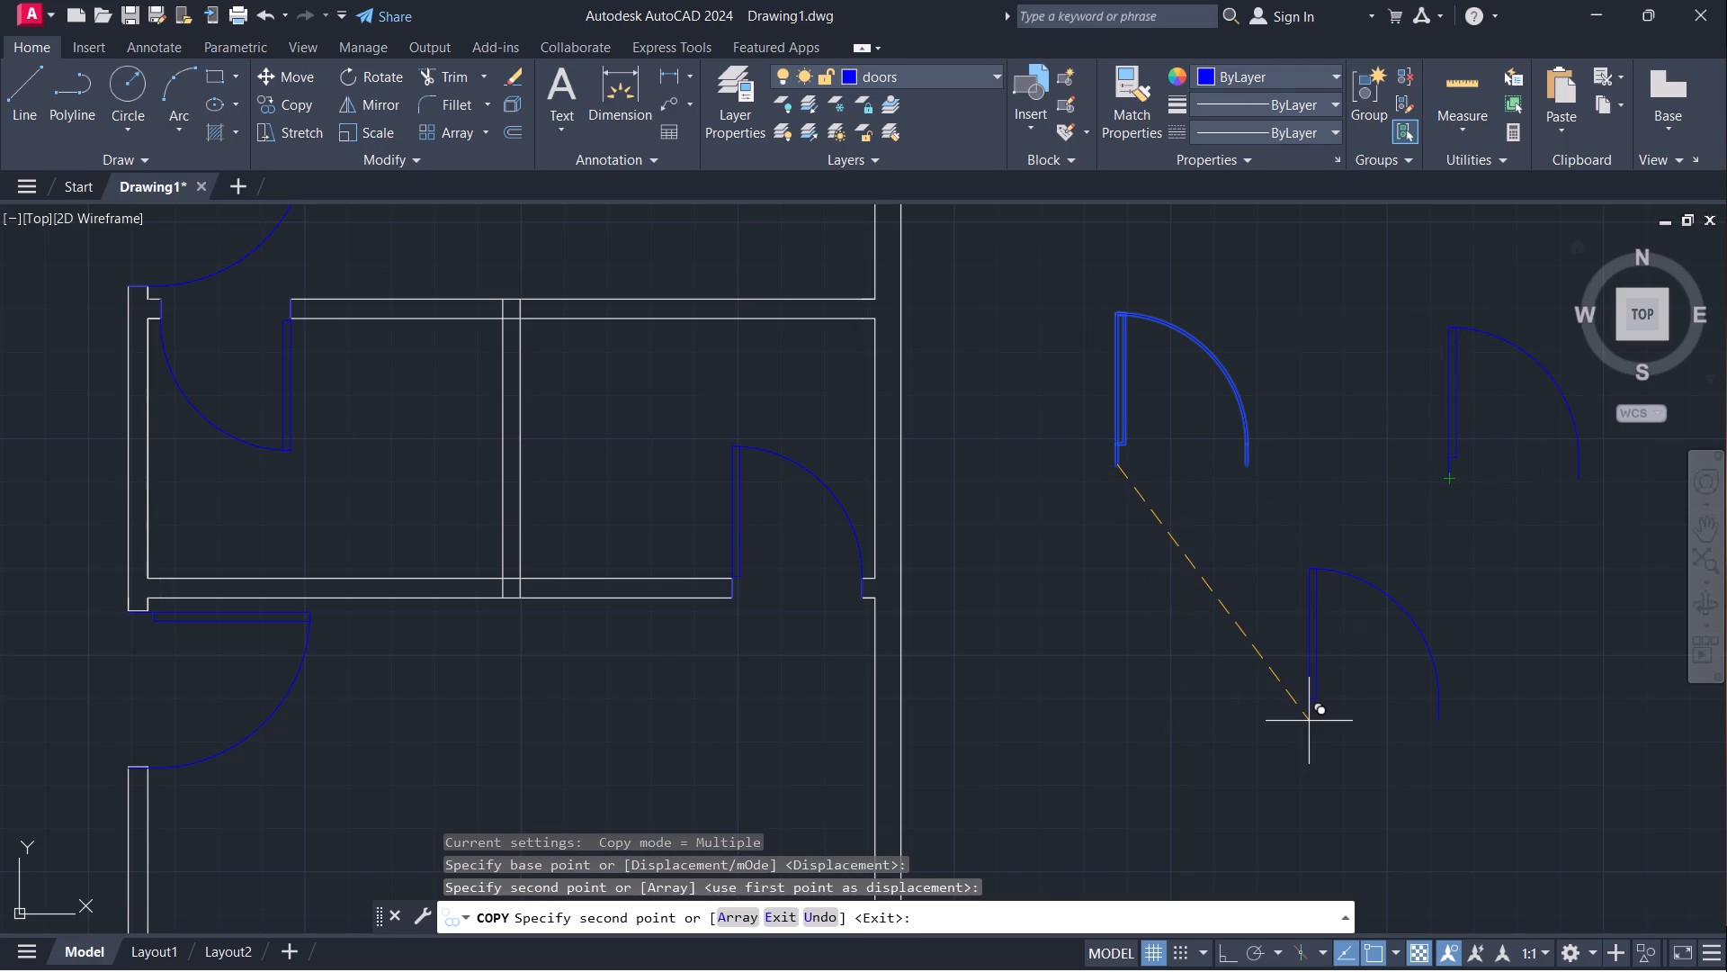
{"action": "key", "text": "Escape"}
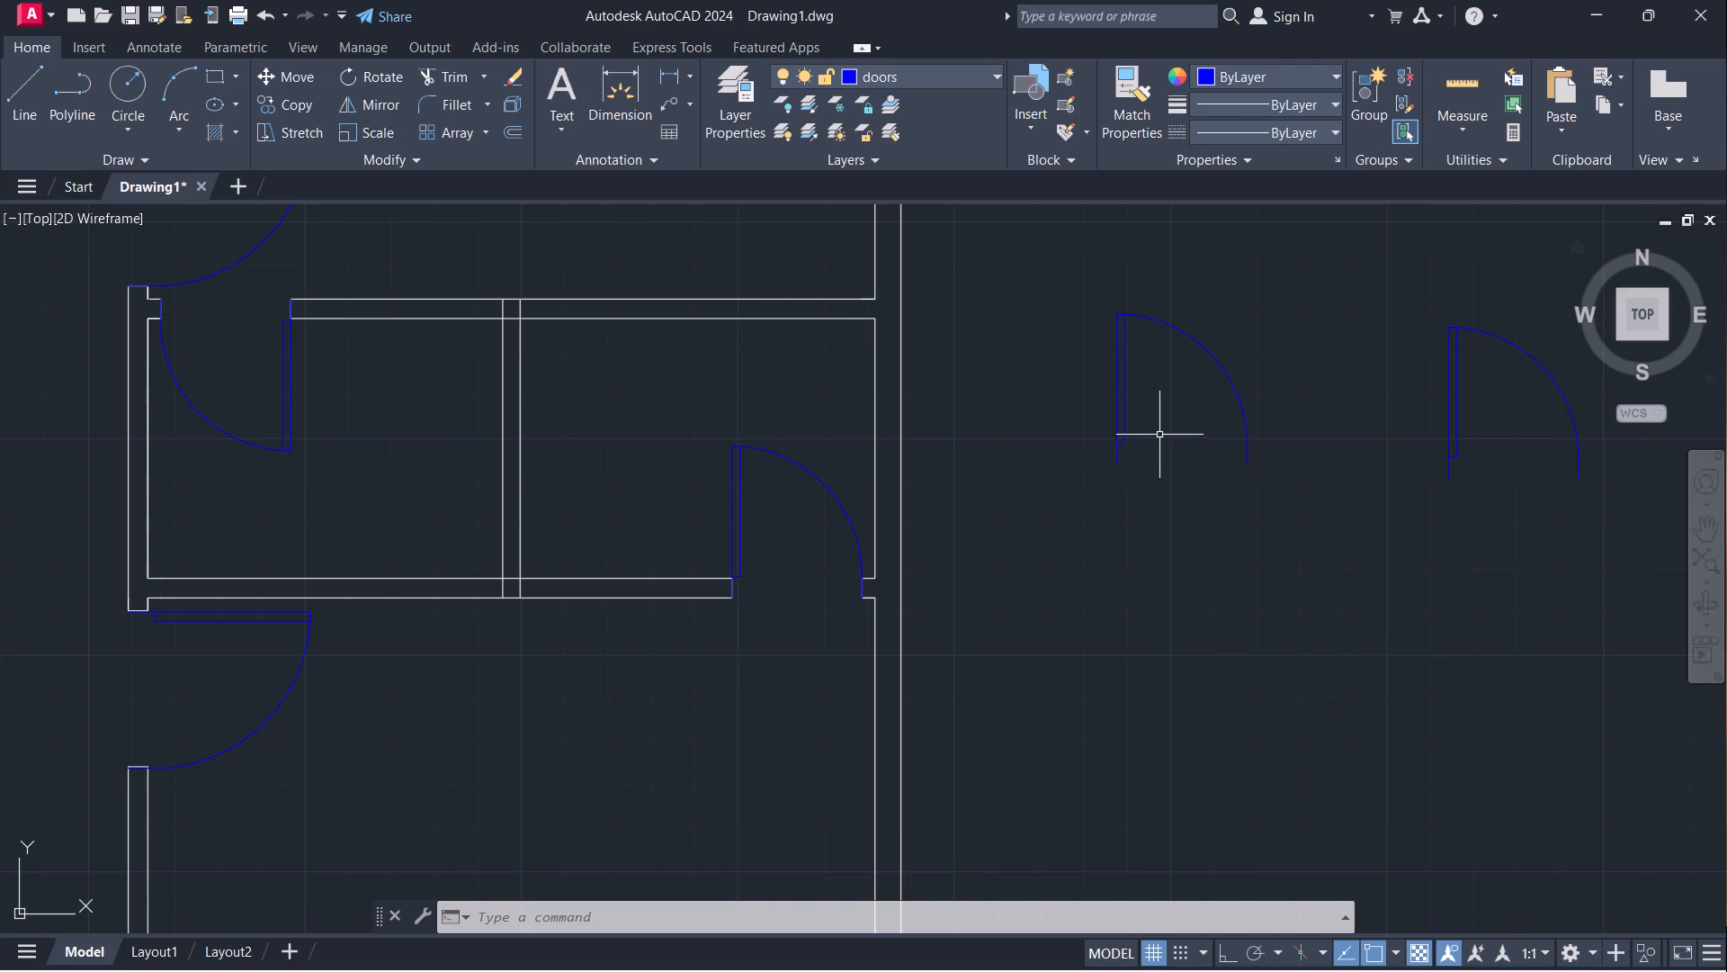
Scale the original loose door by reference from its hinge-side jamb corner, making its jamb-to-jamb width 3'.
{"action": "left_click", "coordinate": [1117, 446]}
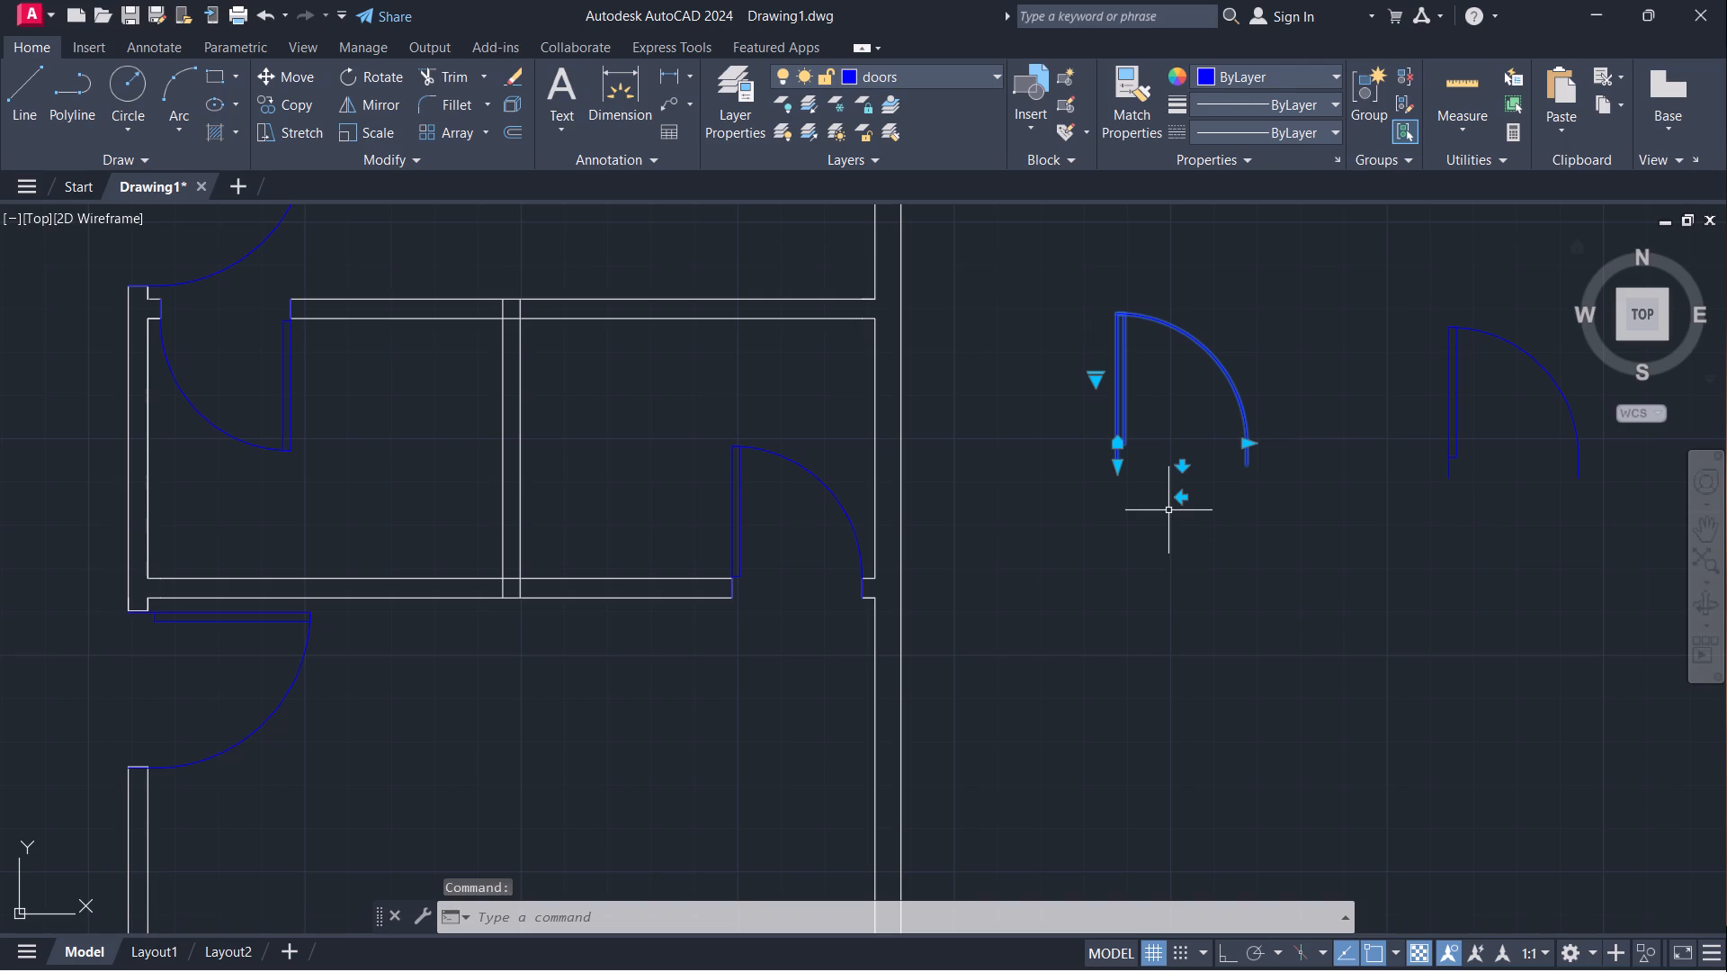
{"action": "type", "text": "sc"}
{"action": "key", "text": "Return"}
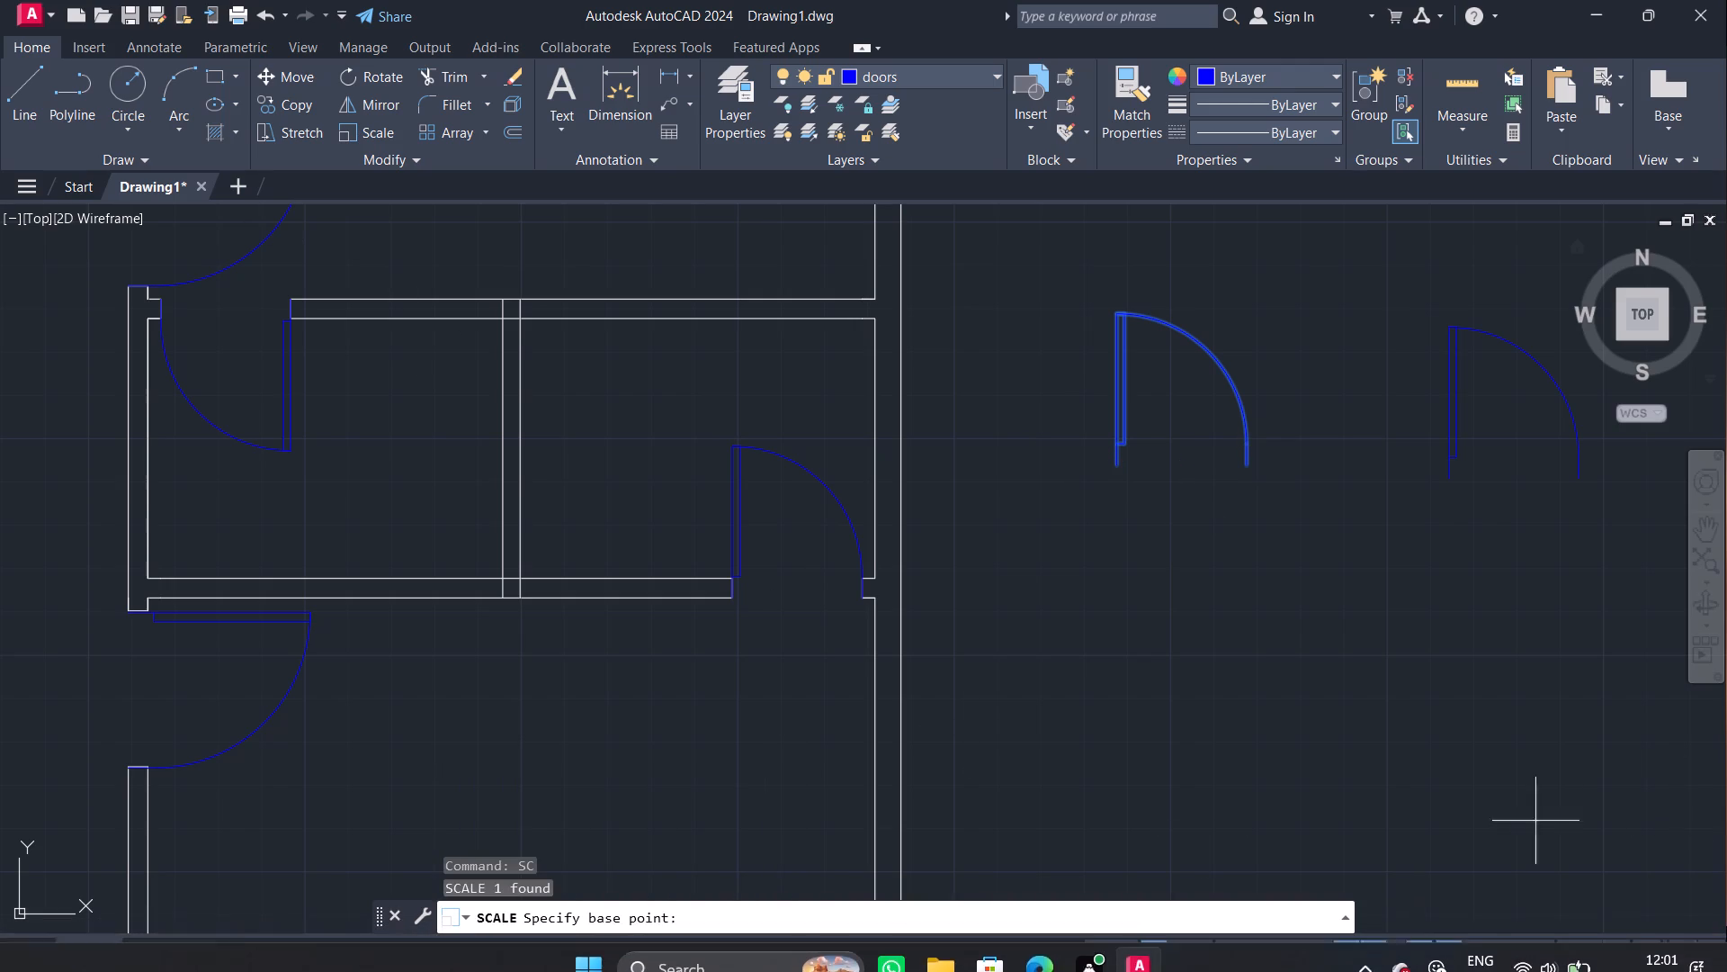
{"action": "left_click", "coordinate": [1121, 471]}
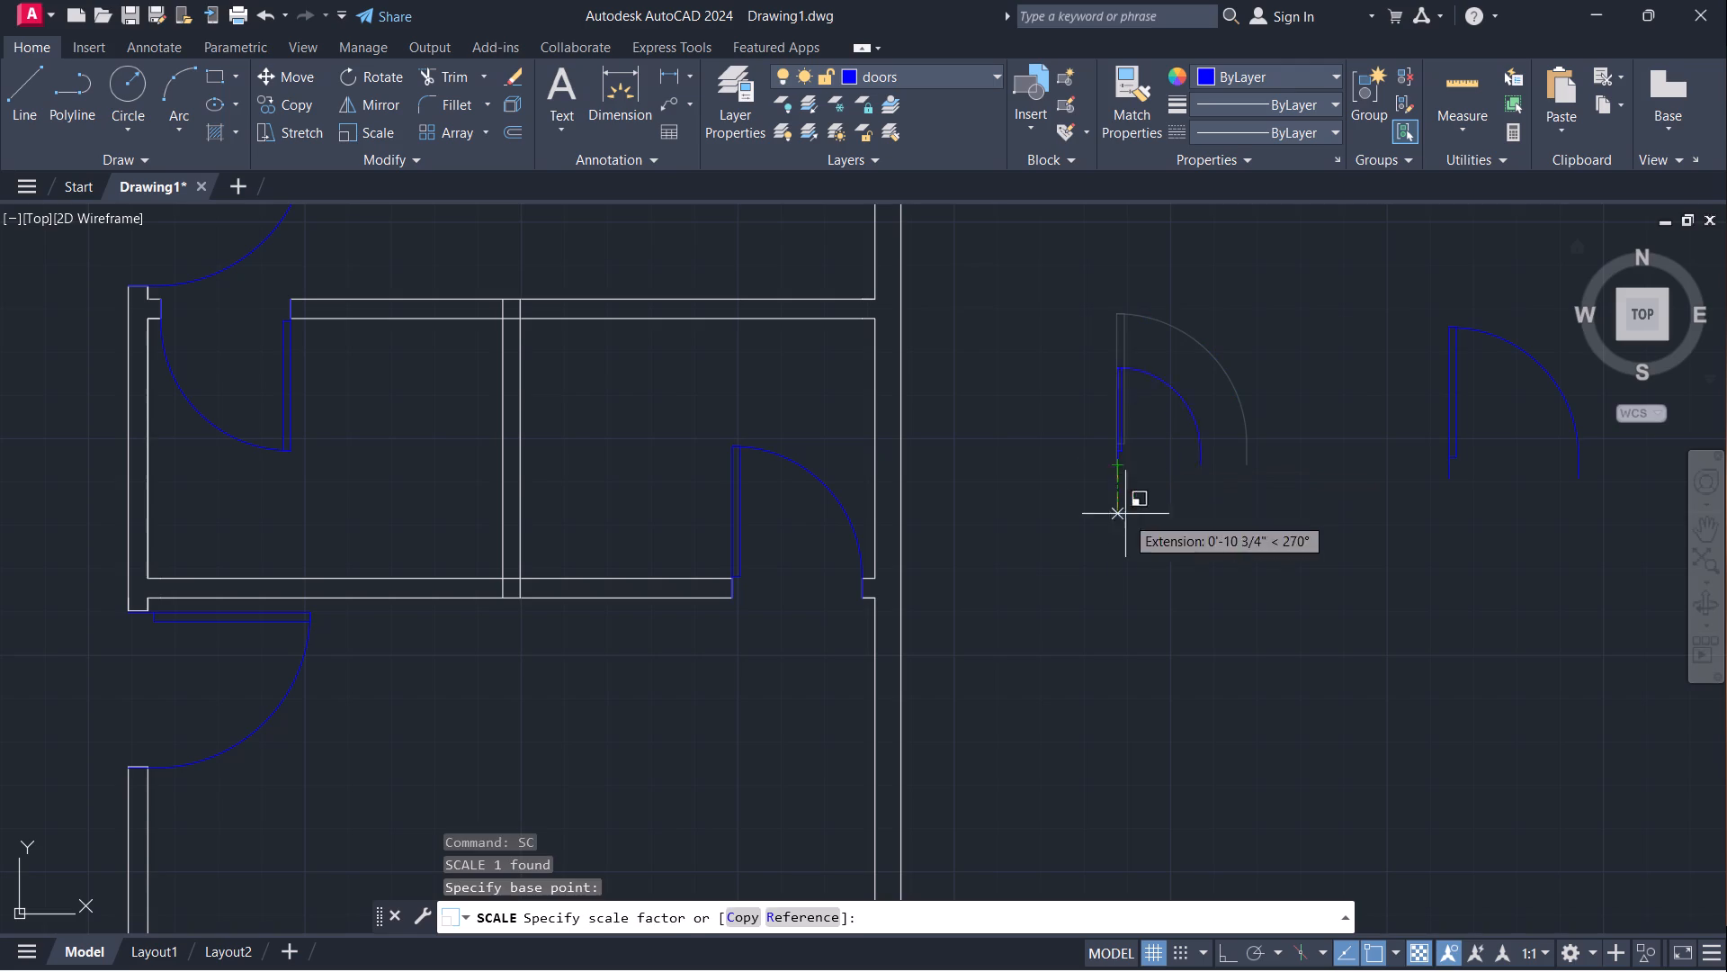
{"action": "left_click", "coordinate": [801, 912]}
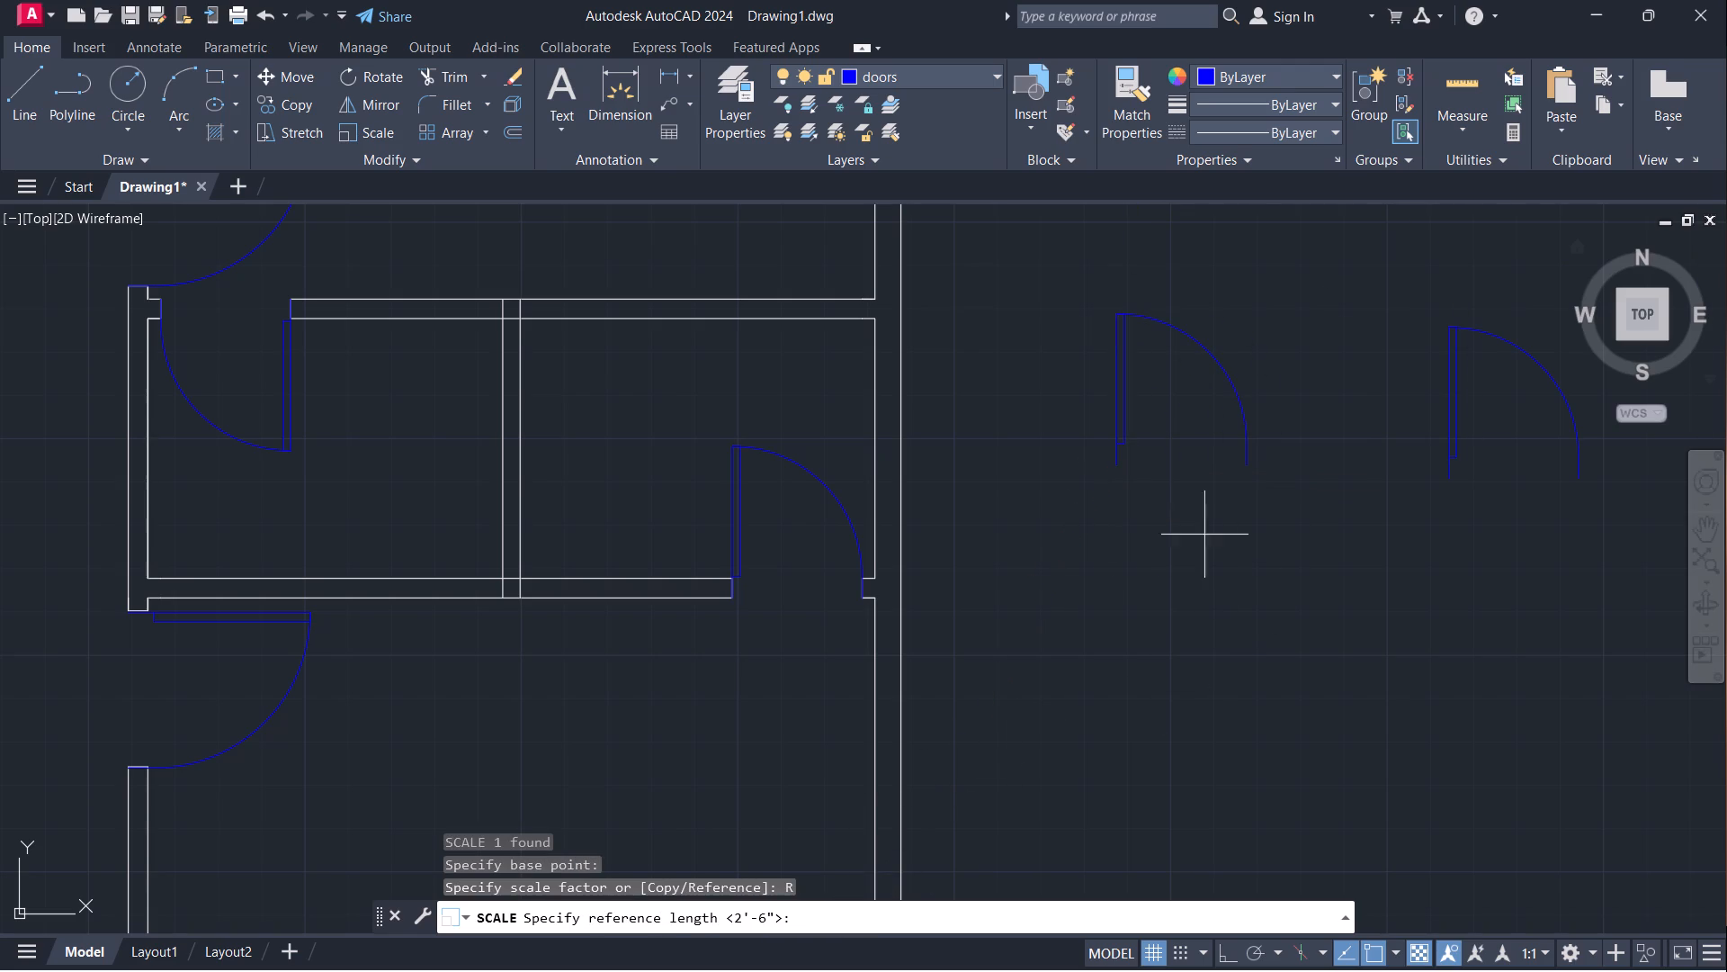
{"action": "left_click", "coordinate": [1115, 463]}
{"action": "left_click", "coordinate": [1242, 461]}
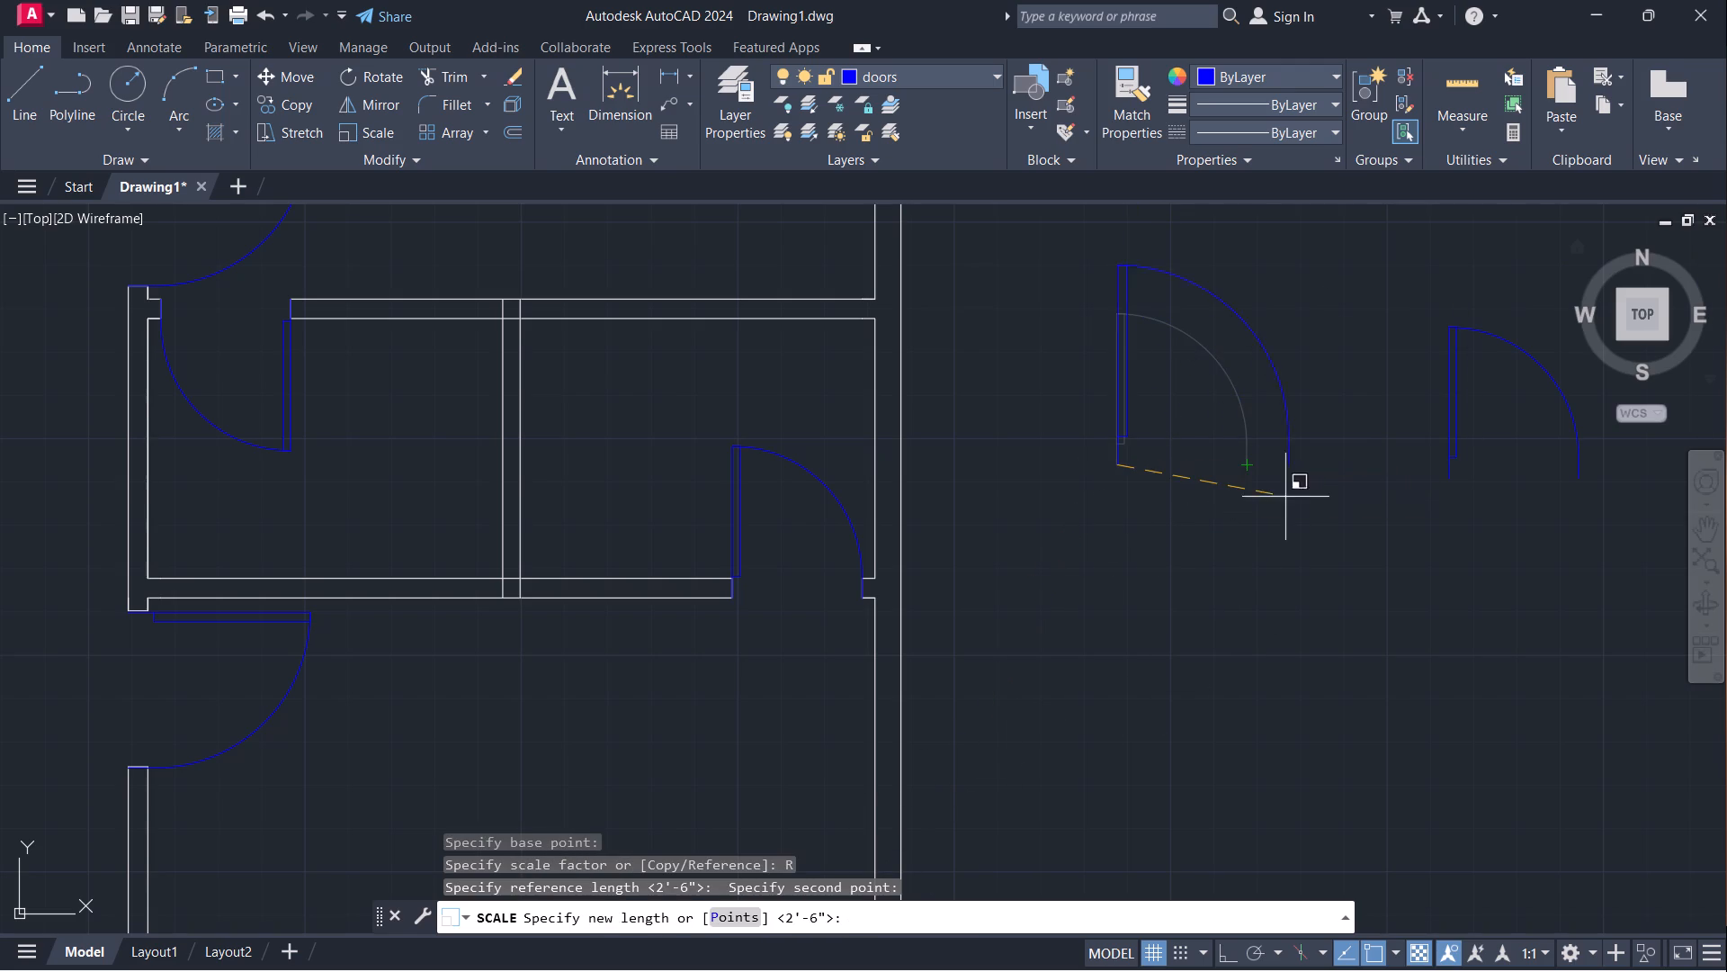
{"action": "type", "text": "3'"}
{"action": "key", "text": "Return"}
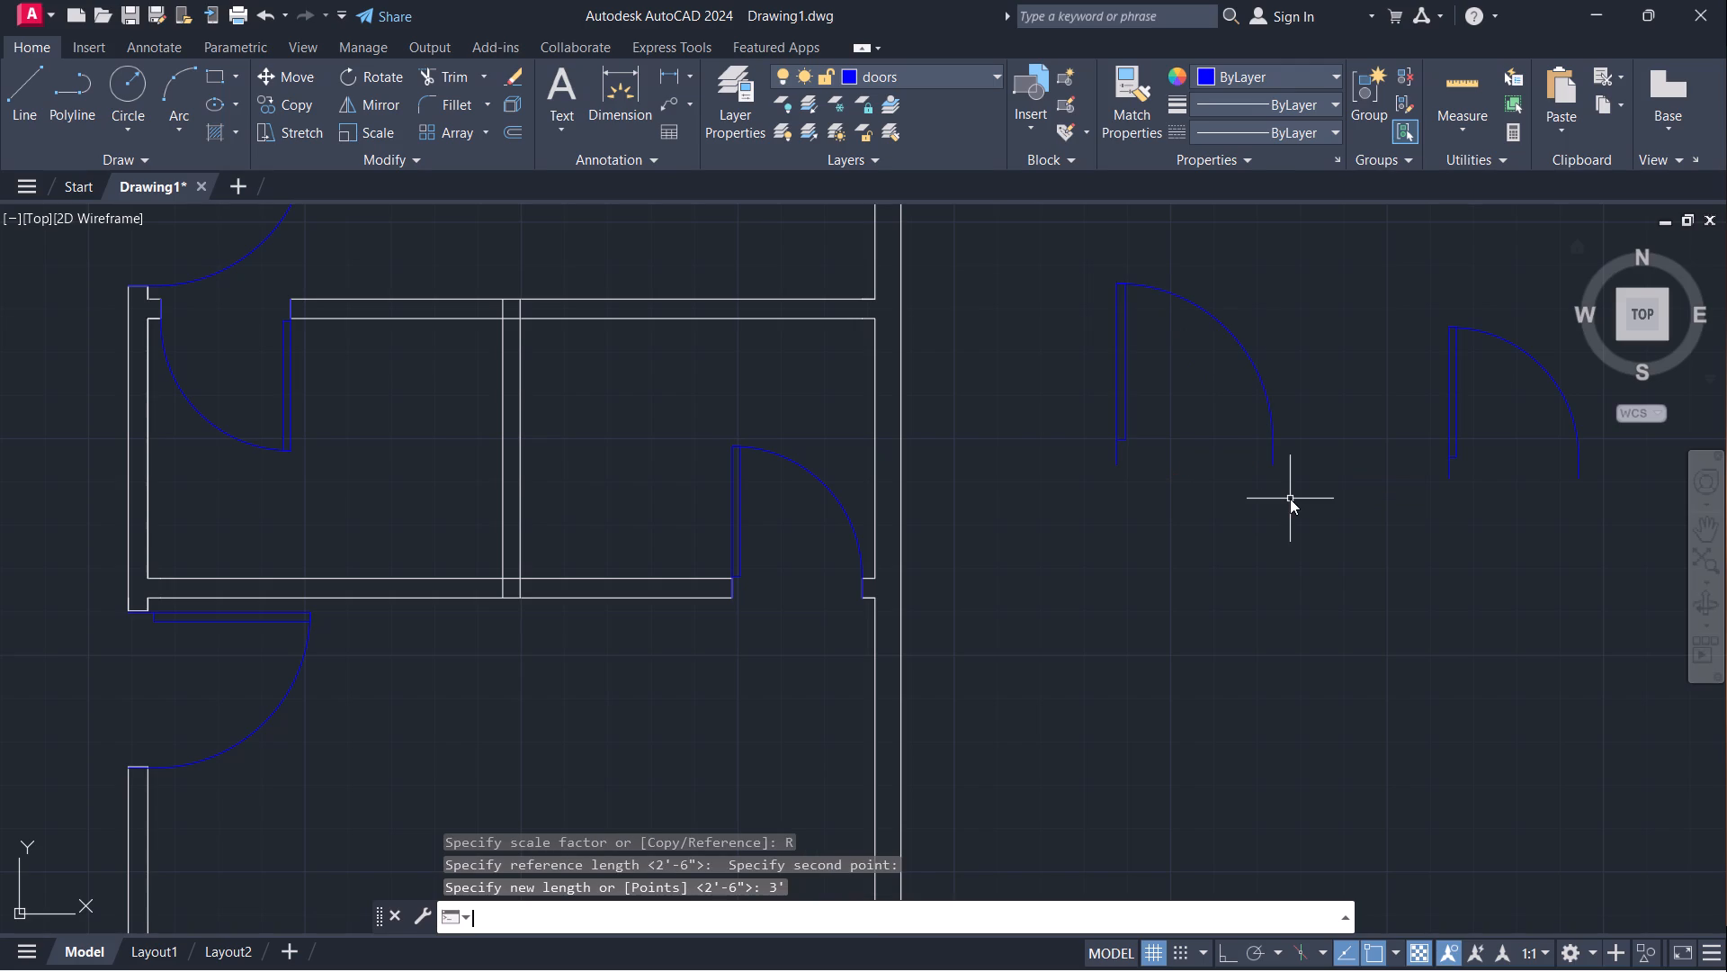
Rotate the 3' door half a turn about its hinge-side jamb corner so that its leaf points downward.
{"action": "left_click", "coordinate": [1117, 292]}
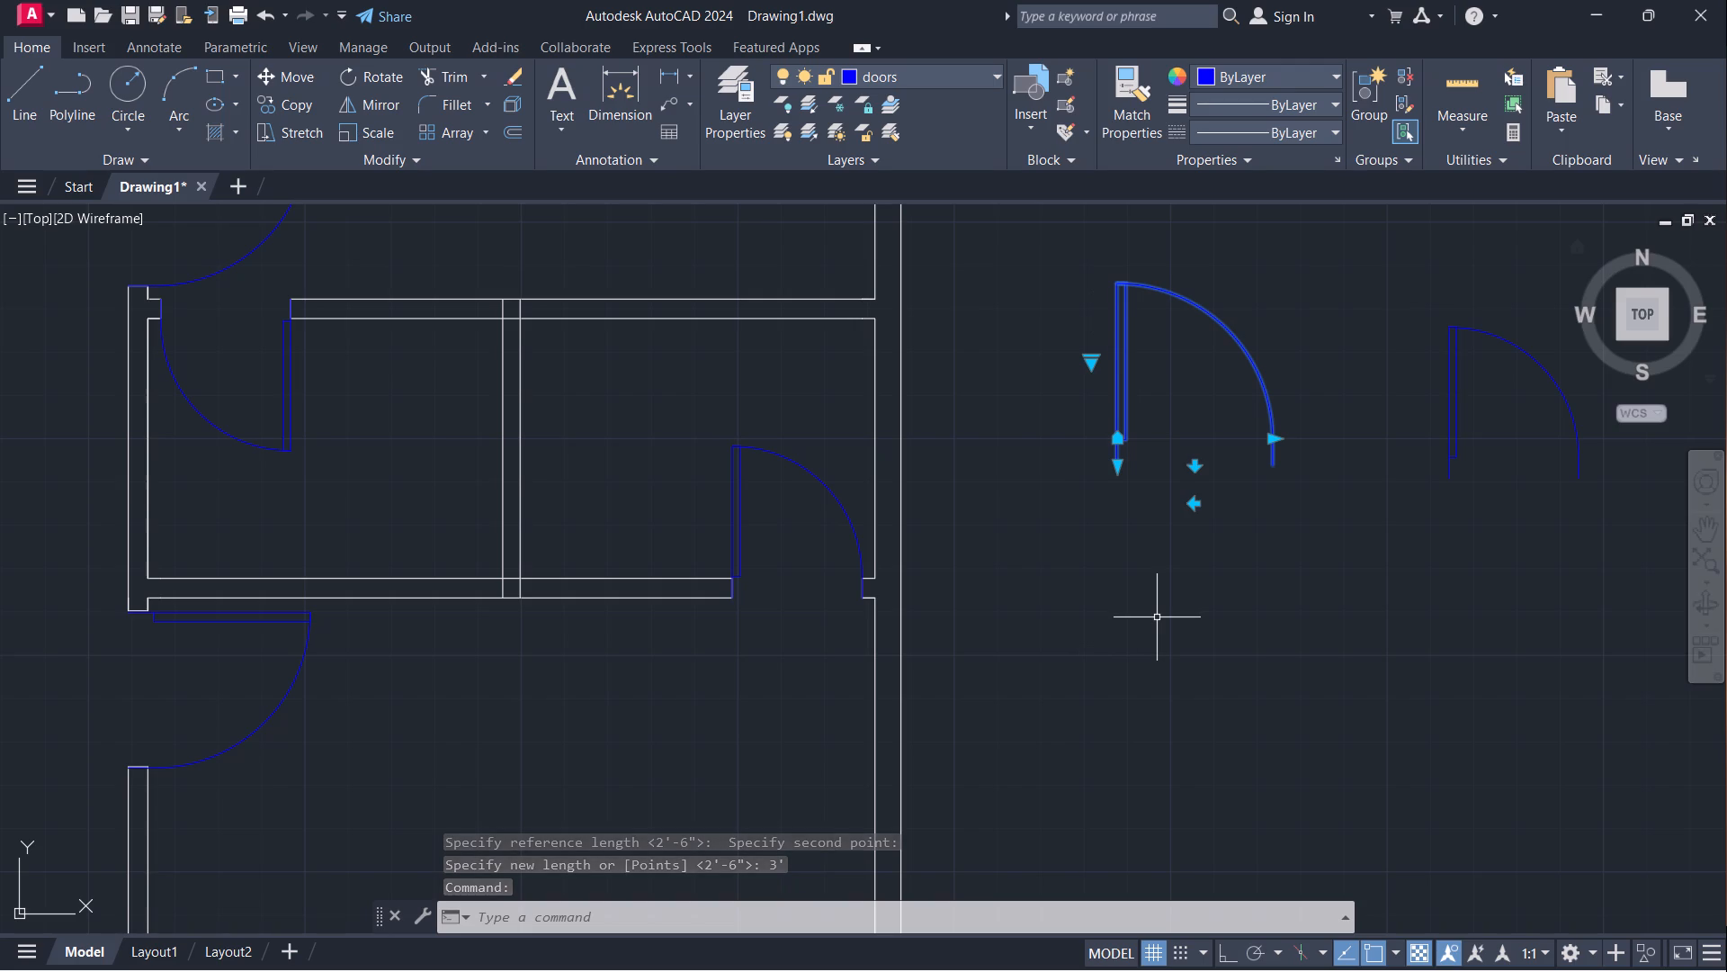
{"action": "key", "text": "r"}
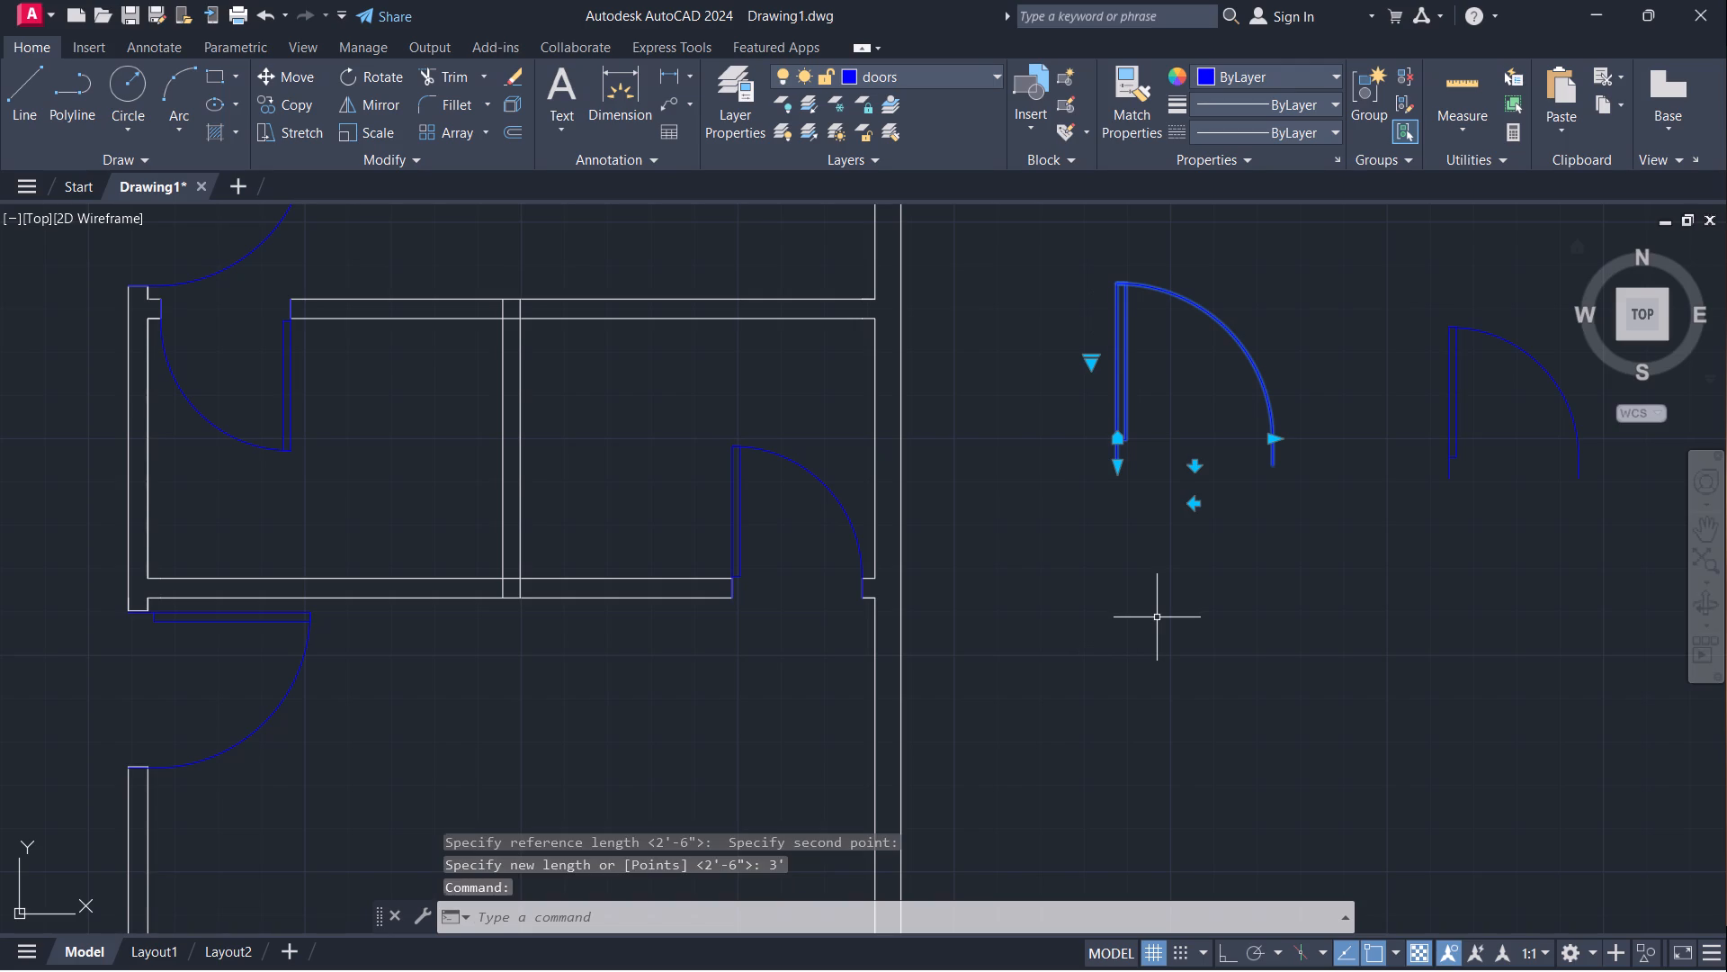
{"action": "key", "text": "o"}
{"action": "key", "text": "Return"}
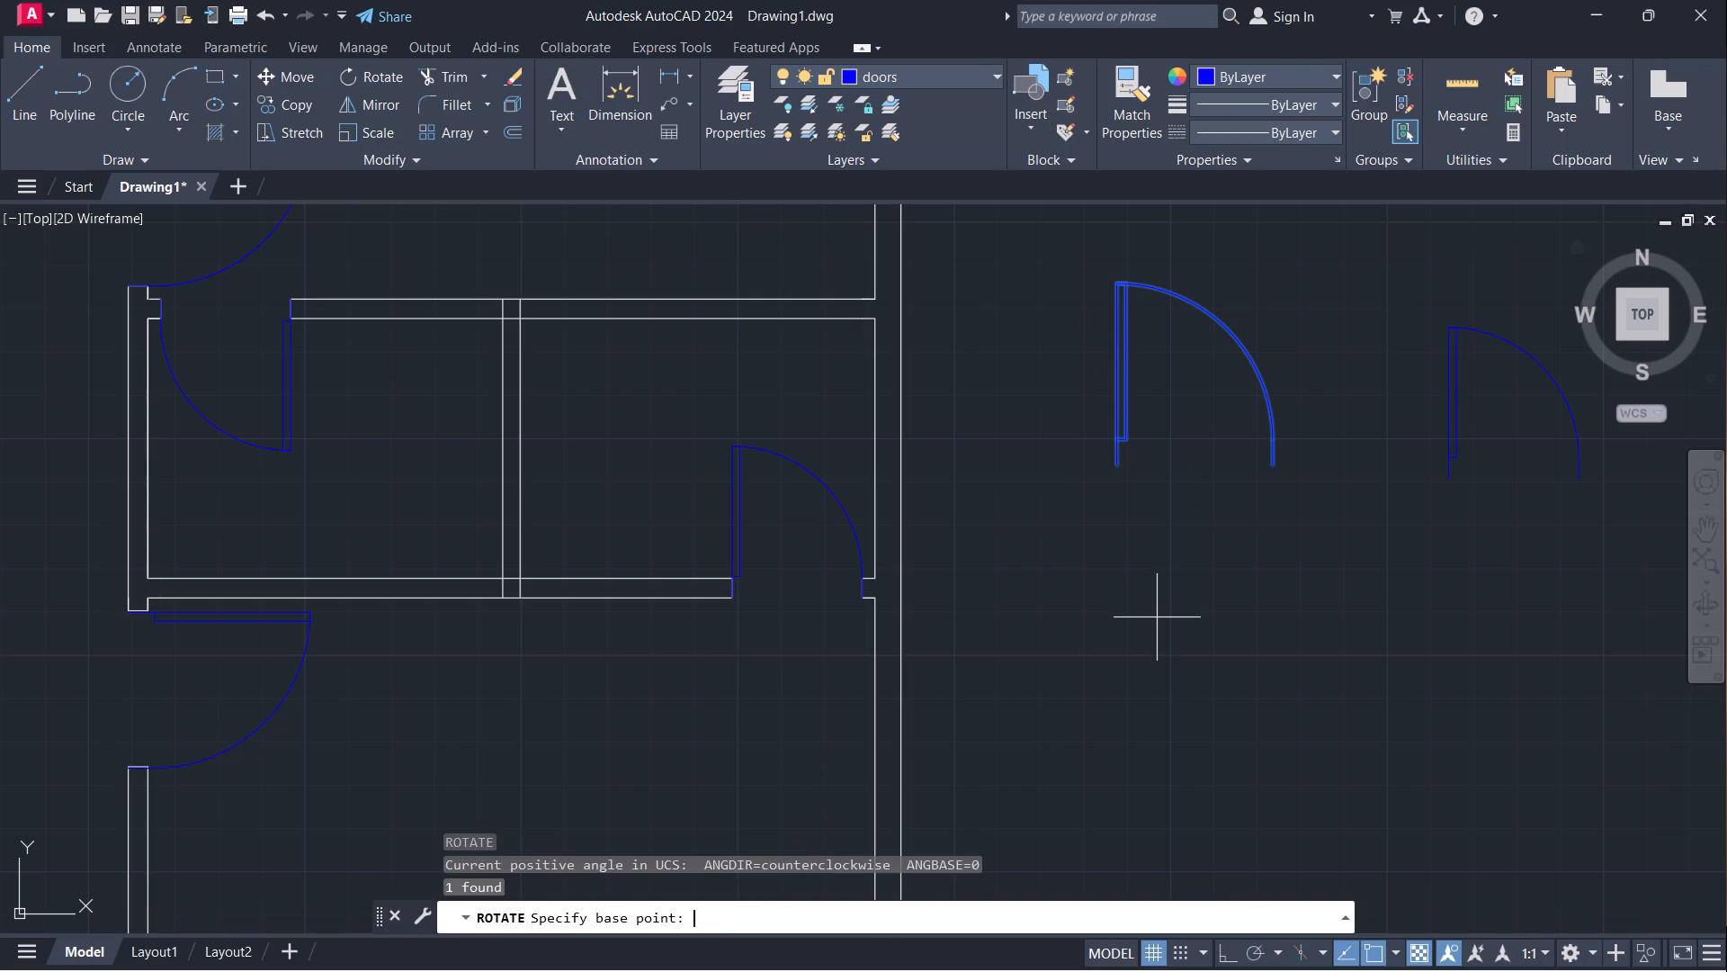
{"action": "left_click", "coordinate": [1125, 473]}
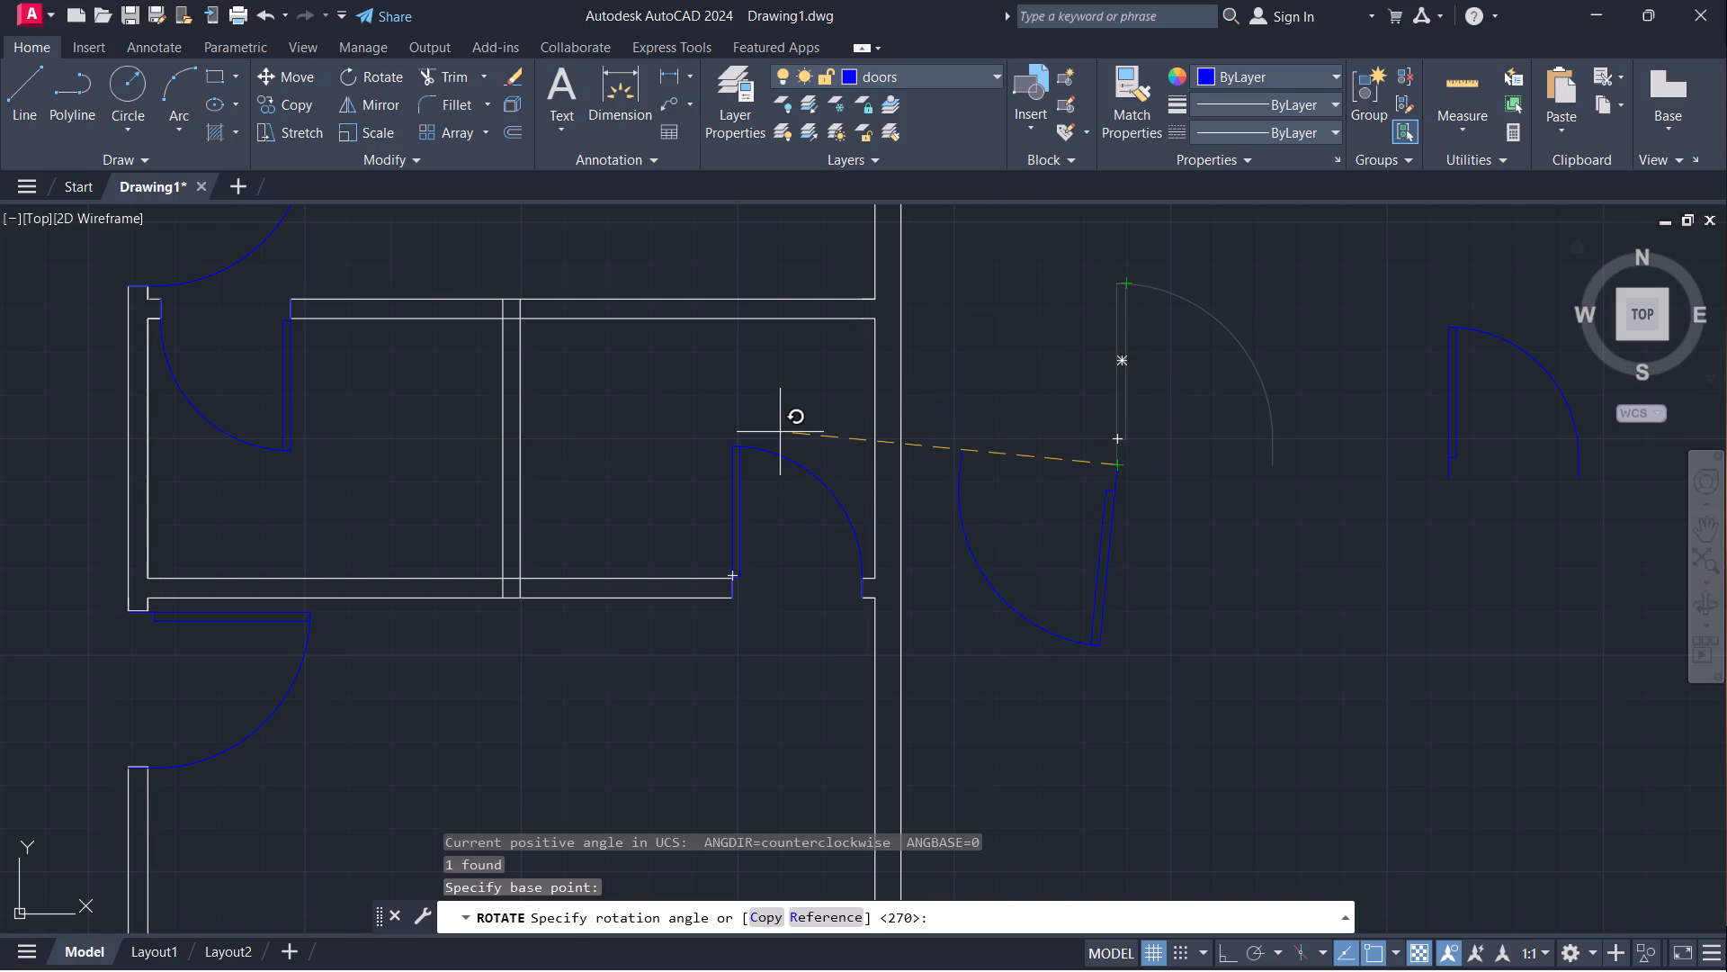
{"action": "key", "text": "F8"}
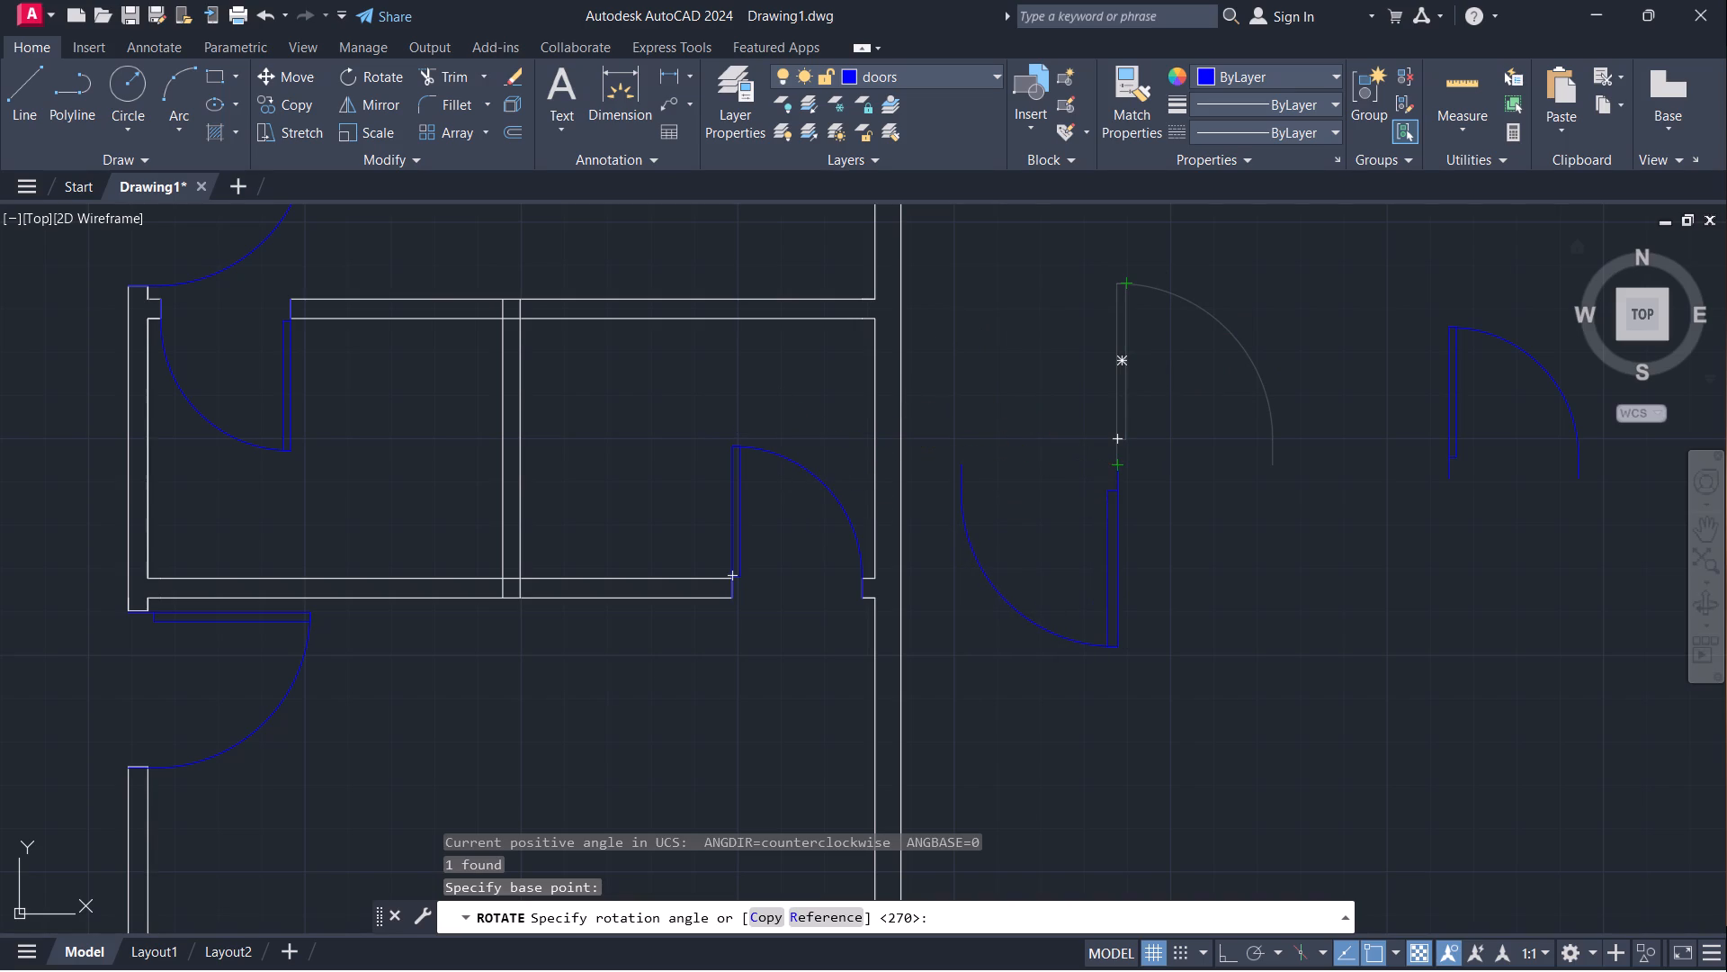
{"action": "left_click", "coordinate": [793, 484]}
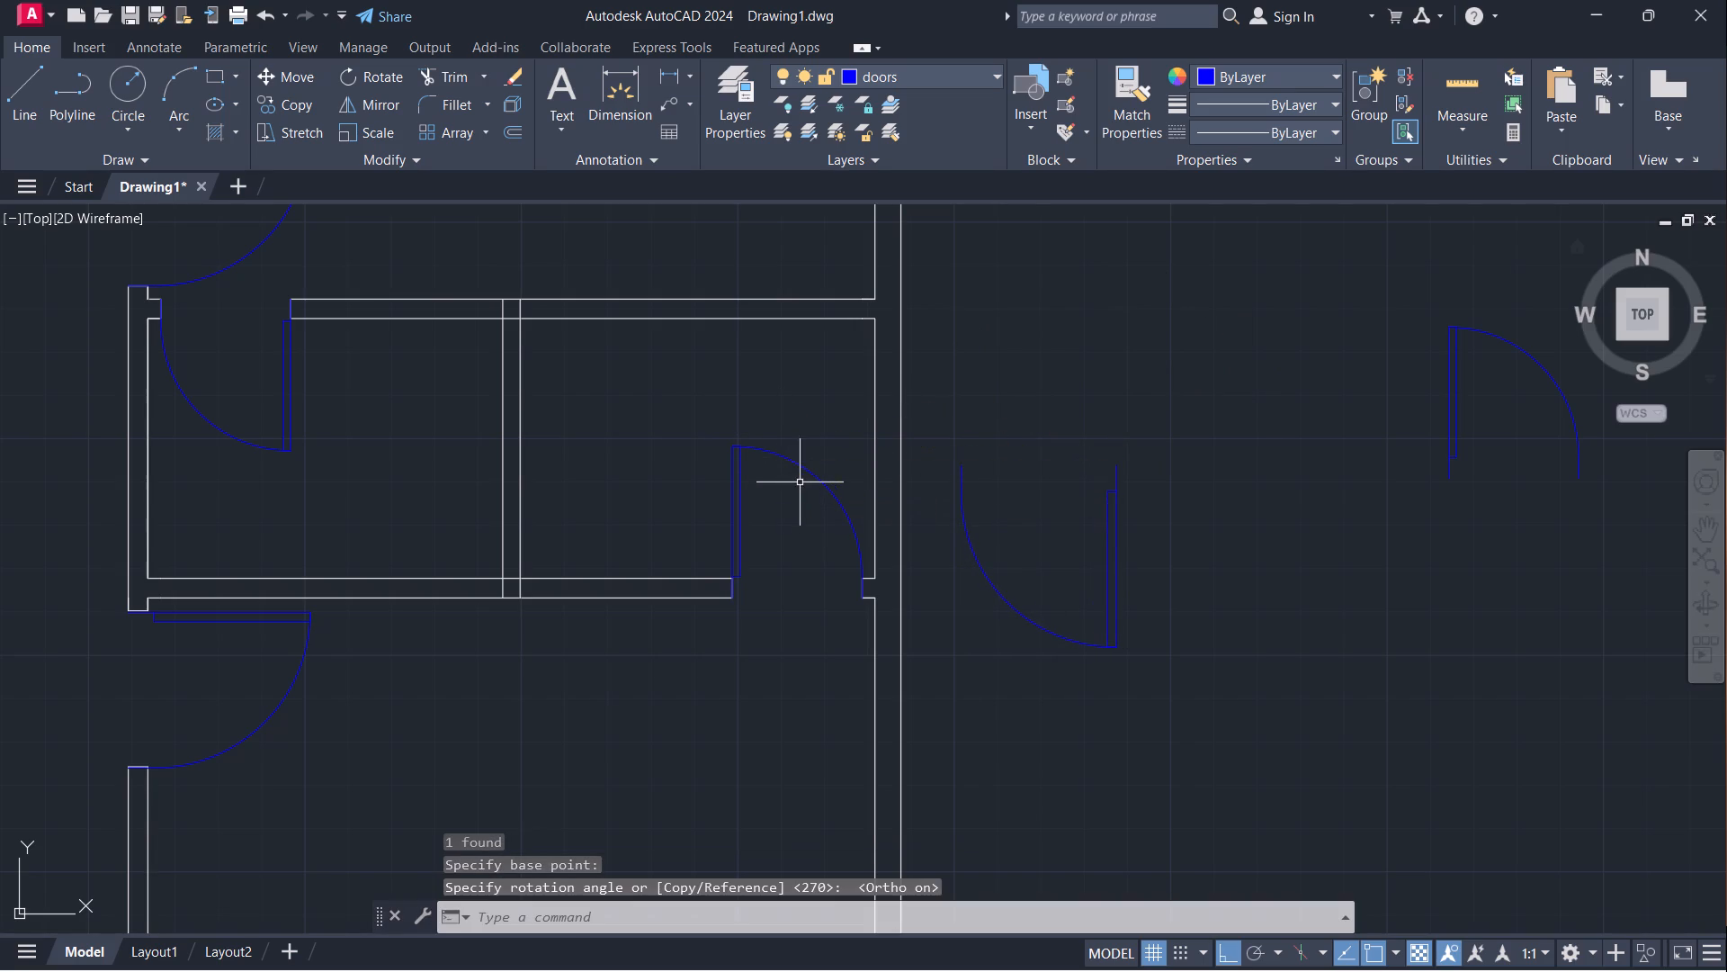
Copy the rotated 3' door into the left unit's bottom-wall opening, hinged on the jamb nearest the corridor and swinging outward.
{"action": "left_click", "coordinate": [1118, 473]}
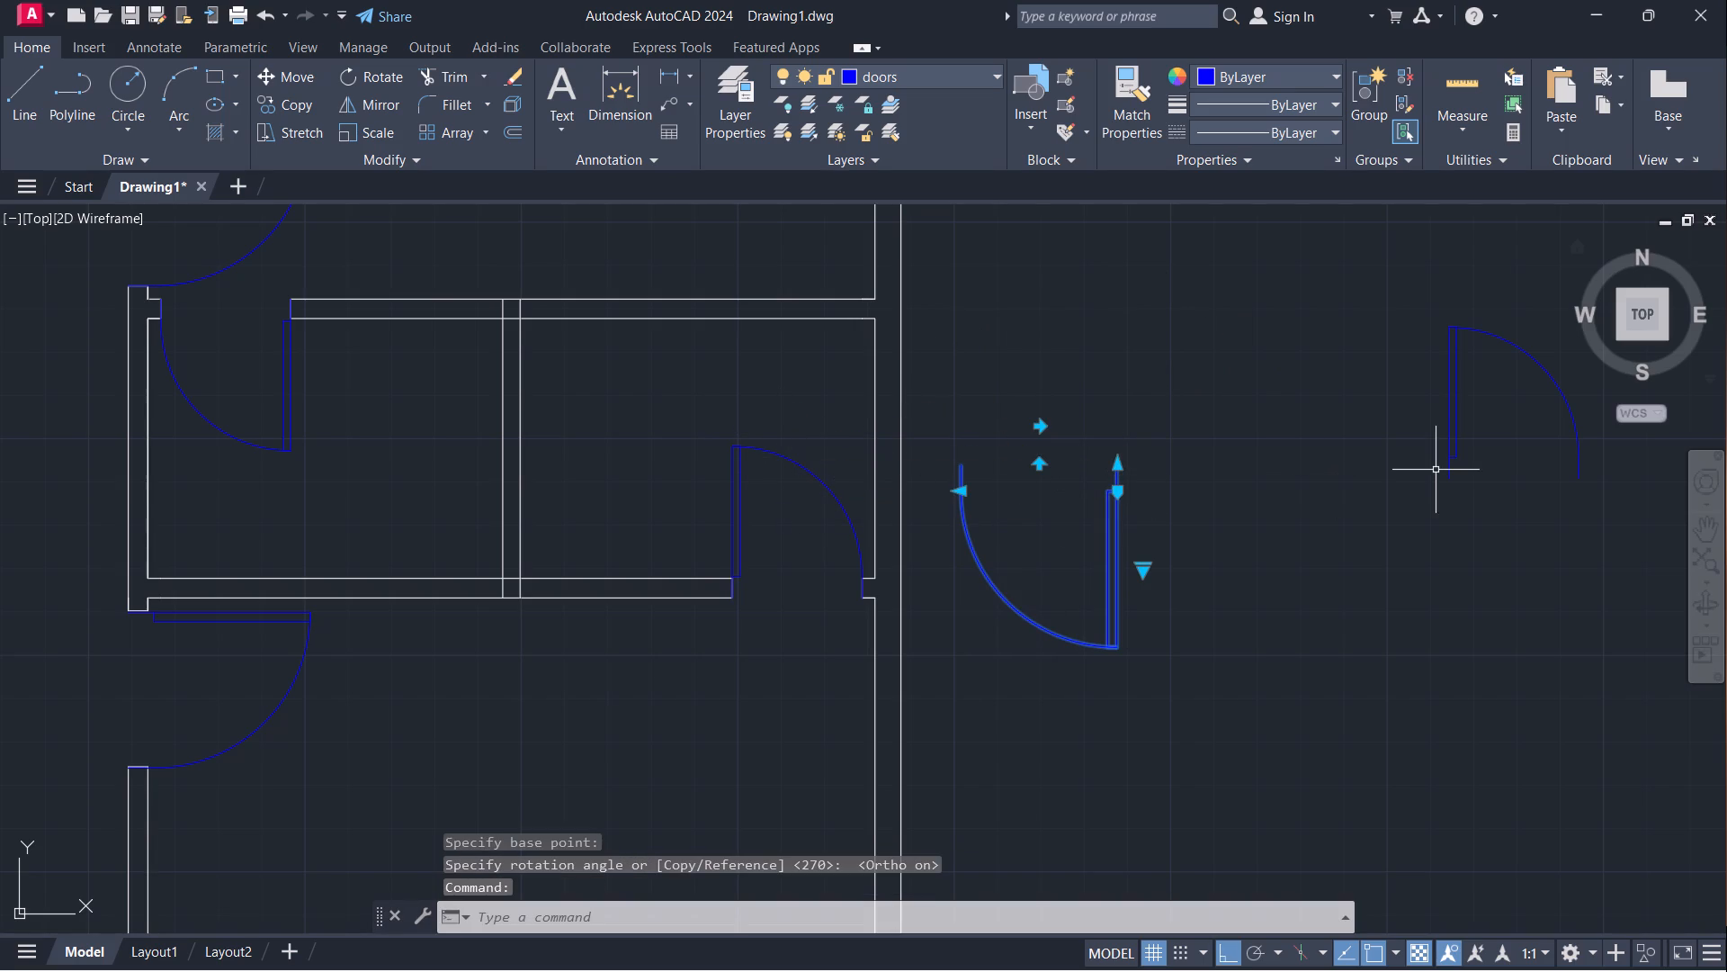
{"action": "type", "text": "co"}
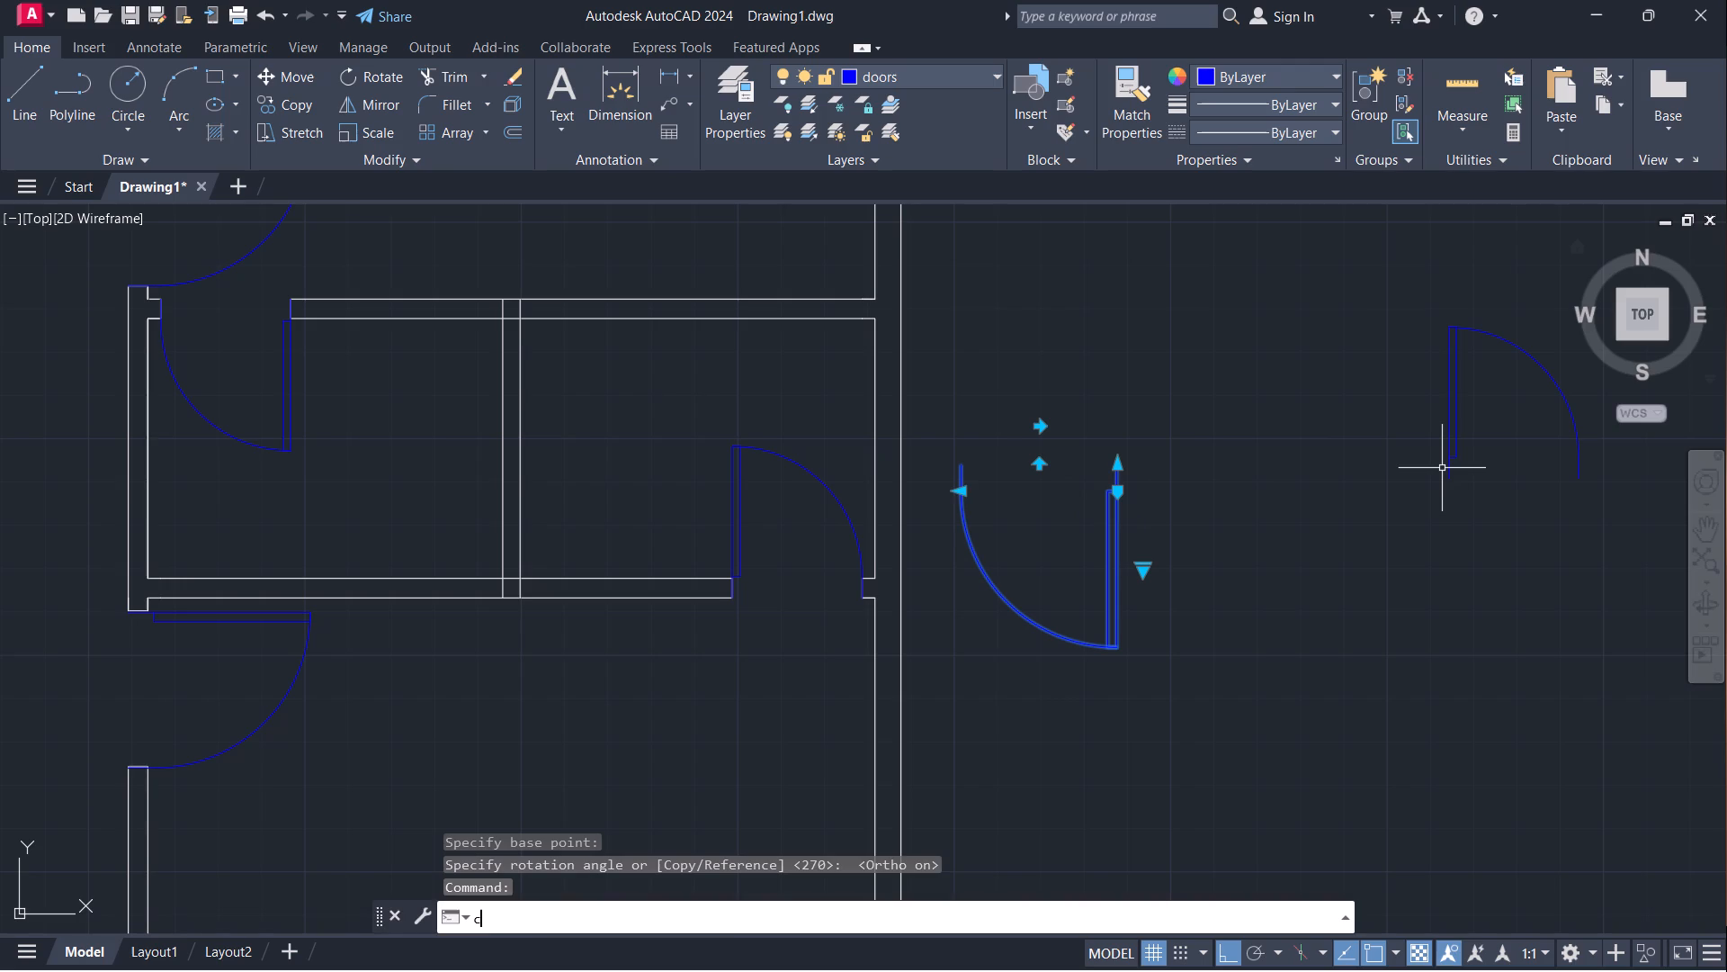
{"action": "key", "text": "Return"}
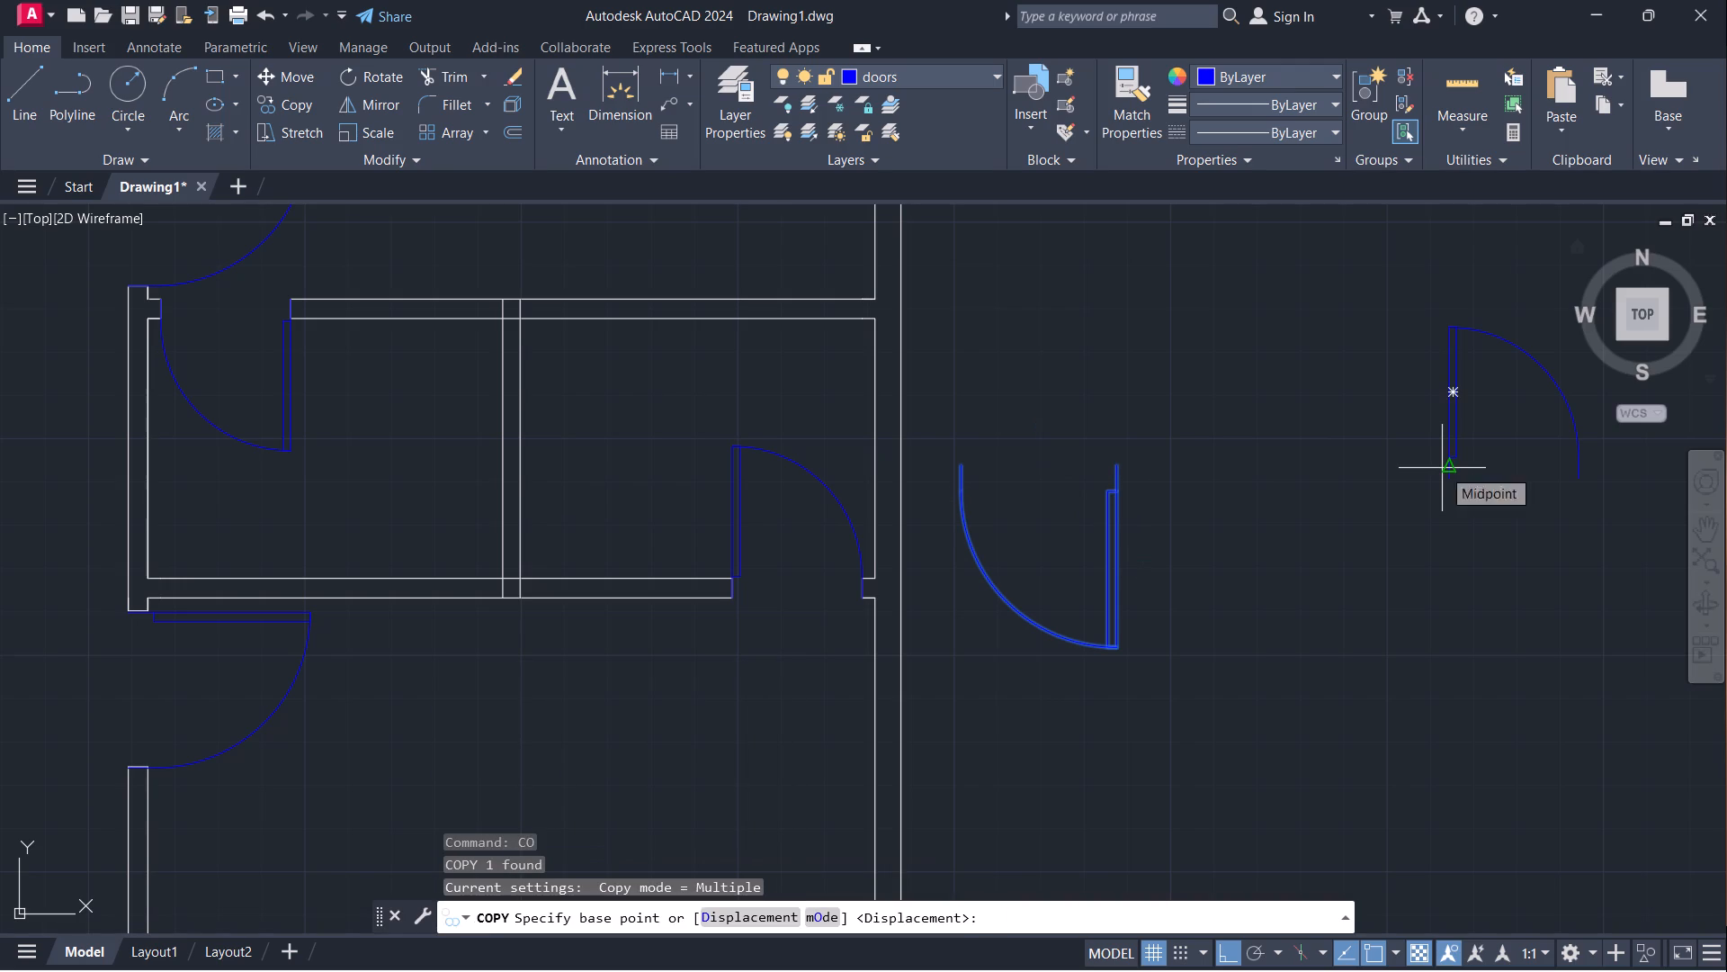
{"action": "left_click", "coordinate": [1122, 465]}
{"action": "scroll", "coordinate": [987, 642], "scroll_direction": "down", "scroll_amount": 2}
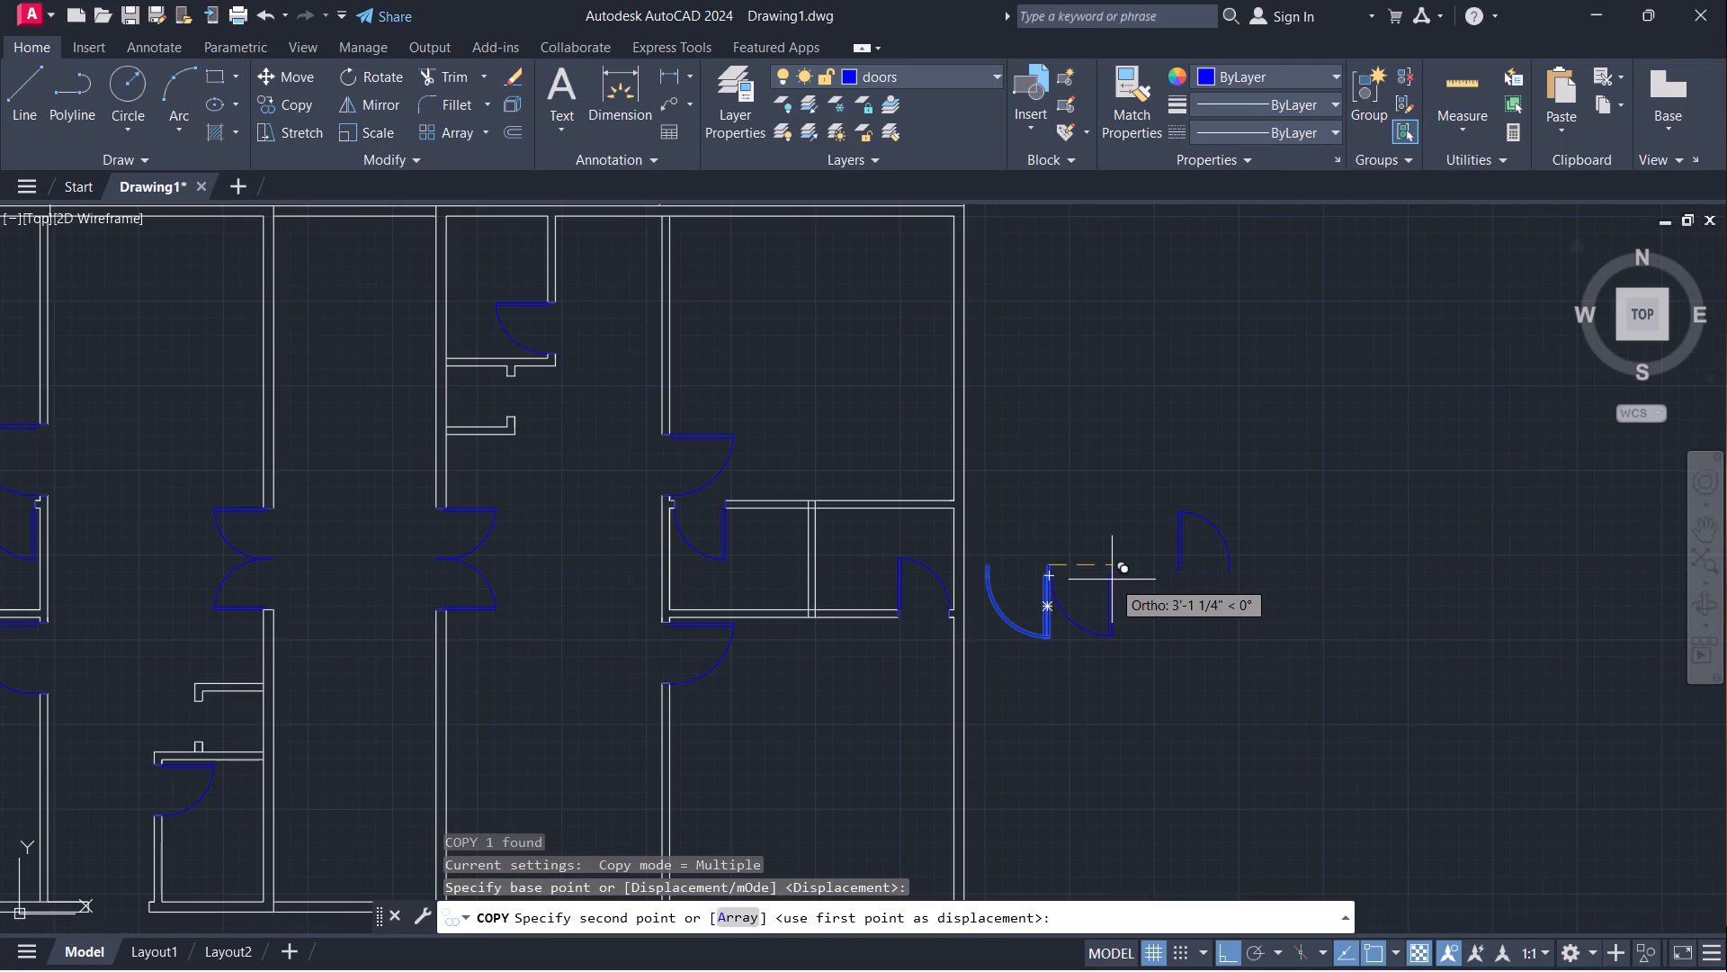
{"action": "key", "text": "F8"}
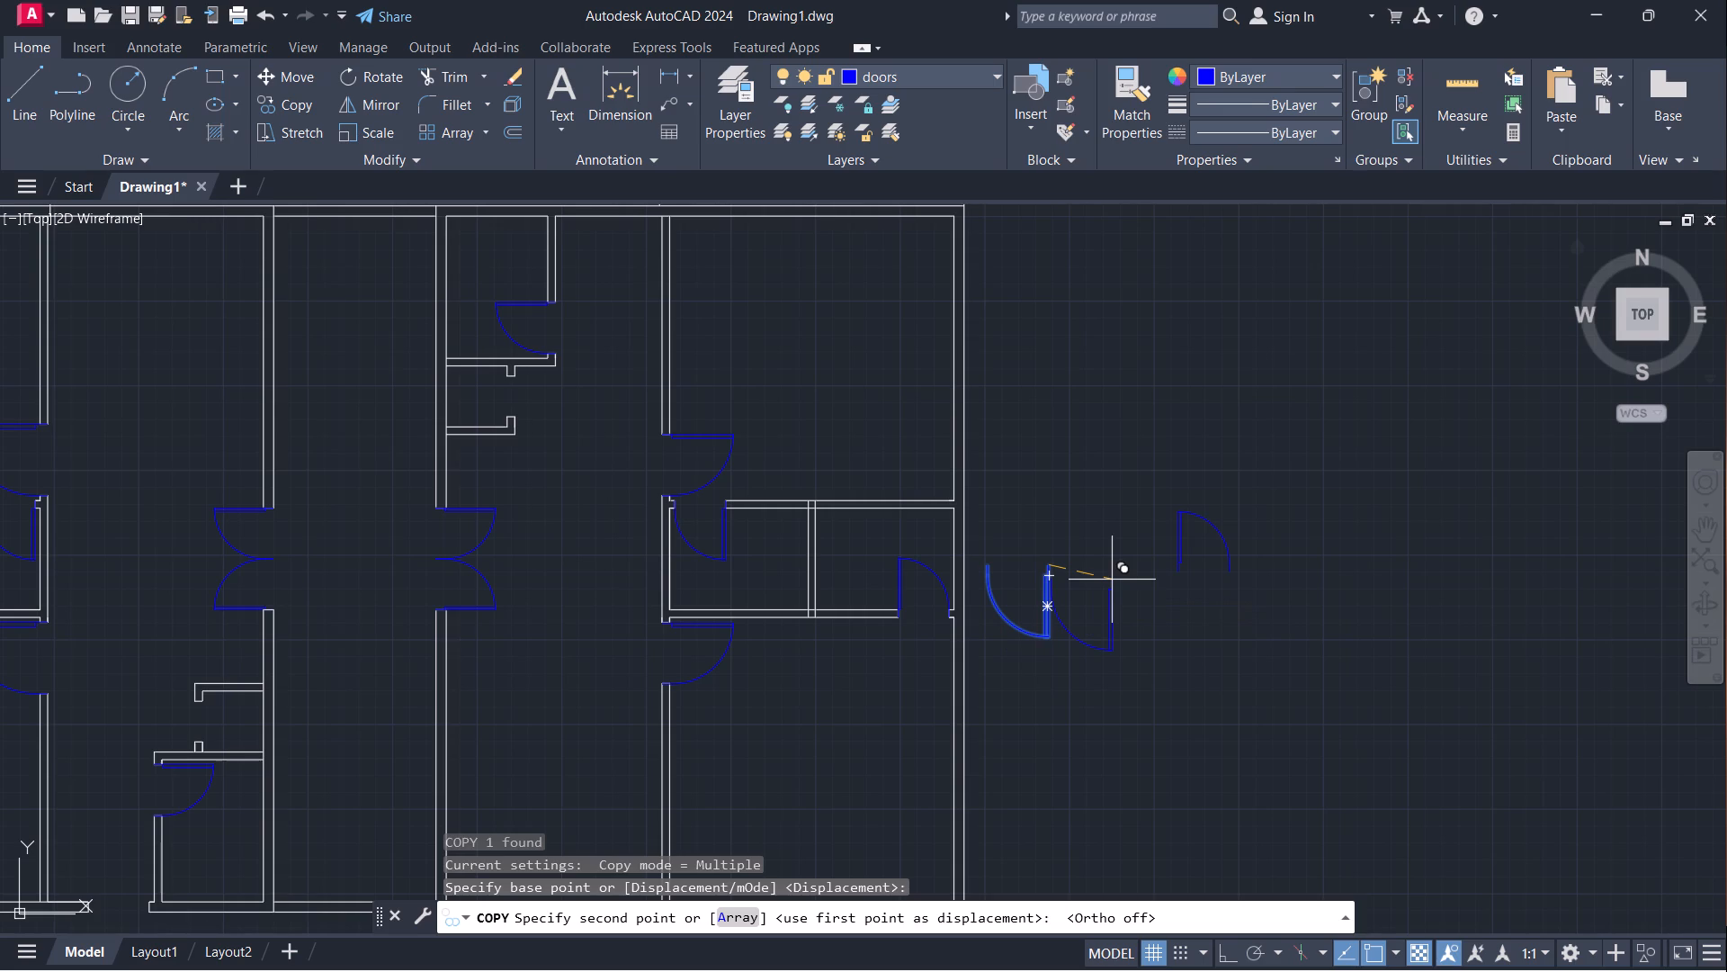
{"action": "scroll", "coordinate": [1168, 598], "scroll_direction": "down", "scroll_amount": 2}
{"action": "scroll", "coordinate": [777, 742], "scroll_direction": "up", "scroll_amount": 2}
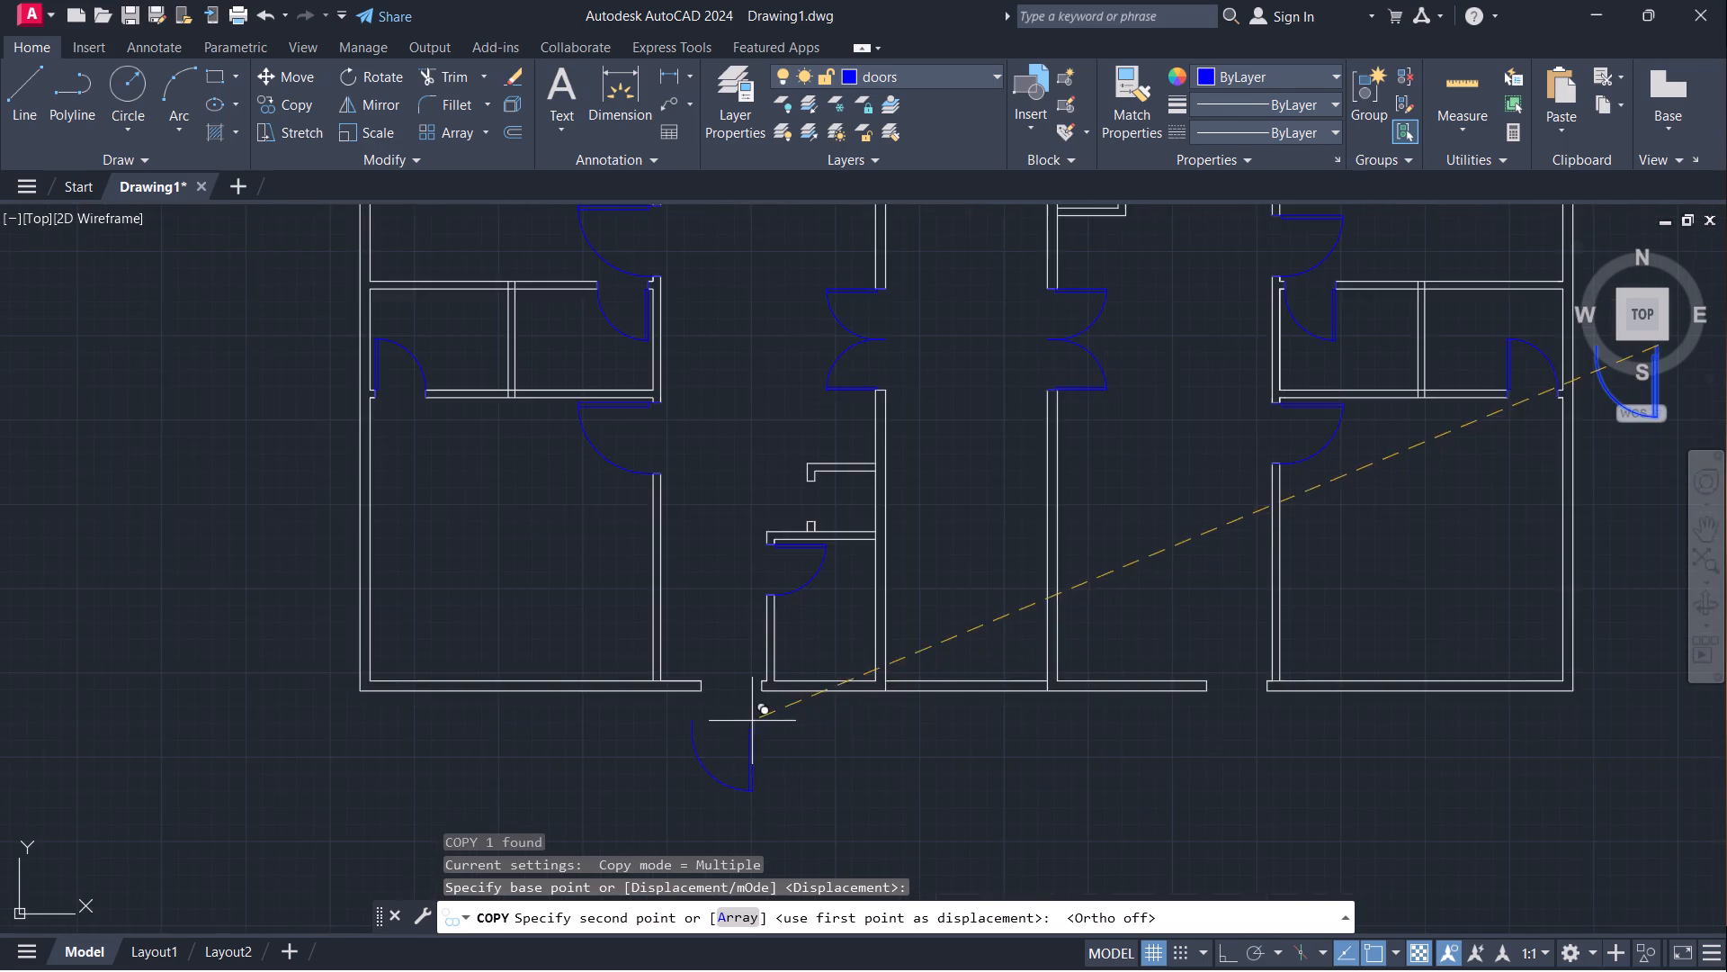
{"action": "scroll", "coordinate": [746, 711], "scroll_direction": "up", "scroll_amount": 3}
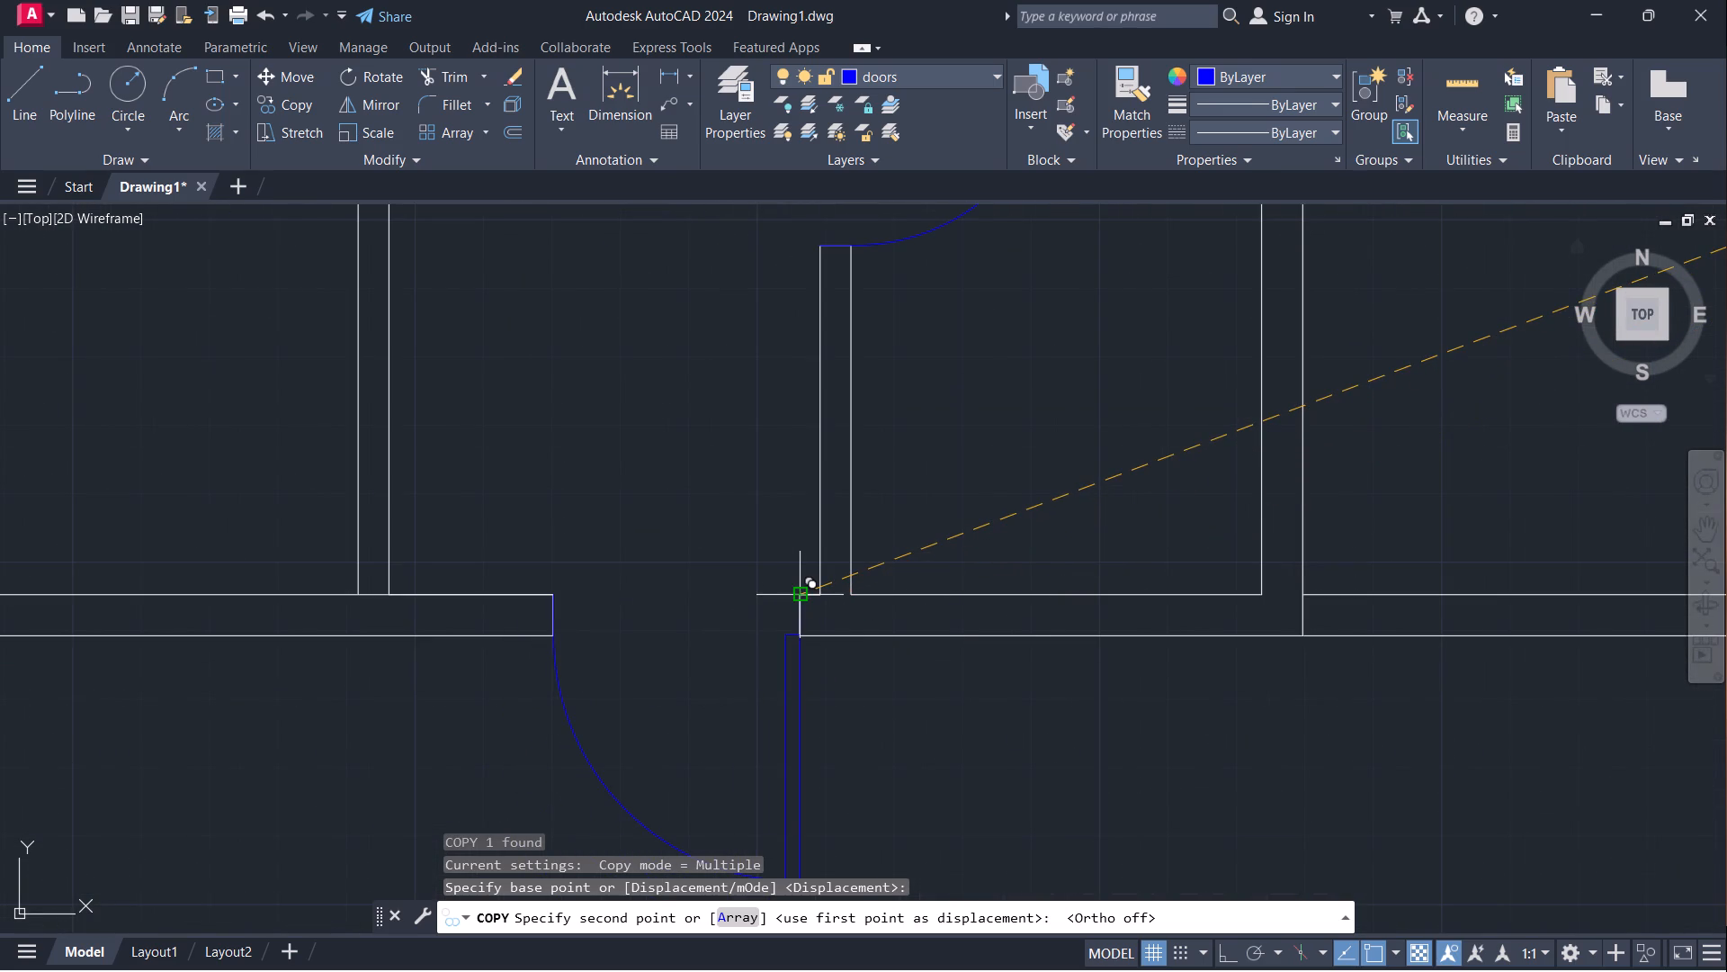
{"action": "left_click", "coordinate": [797, 591]}
Place another copy of the 3' door in the right unit's bottom-wall opening, hinged on the jamb farthest from the corridor.
{"action": "scroll", "coordinate": [640, 686], "scroll_direction": "down", "scroll_amount": 2}
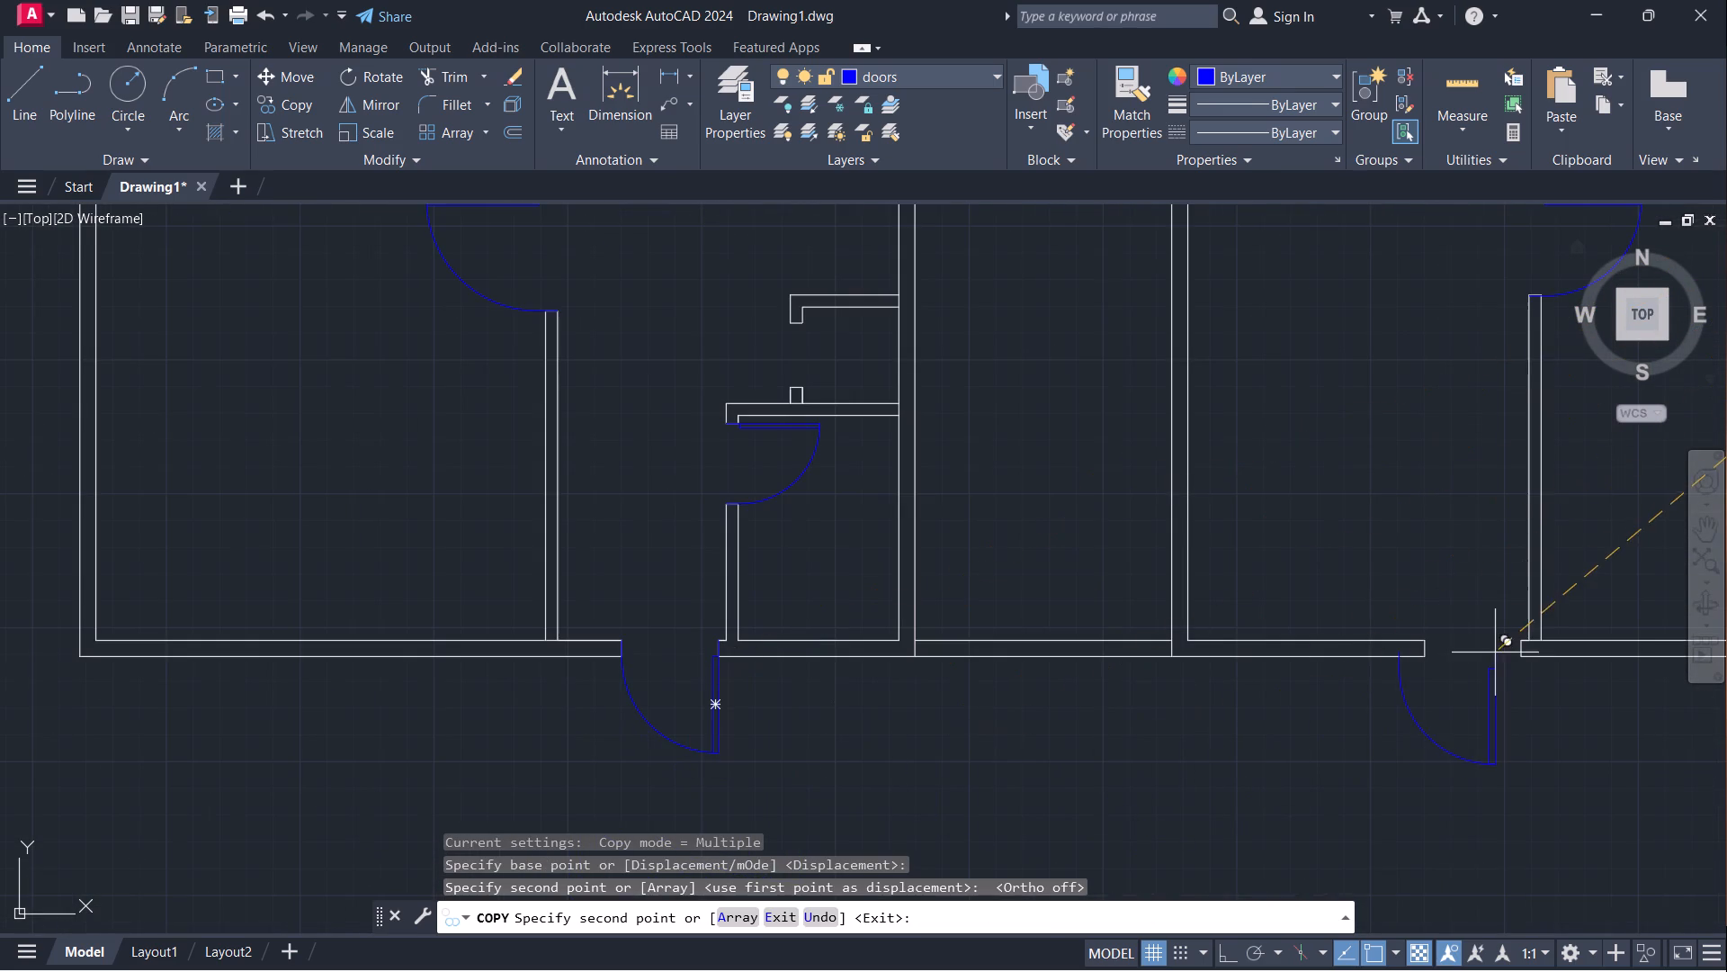
{"action": "scroll", "coordinate": [1520, 646], "scroll_direction": "up", "scroll_amount": 2}
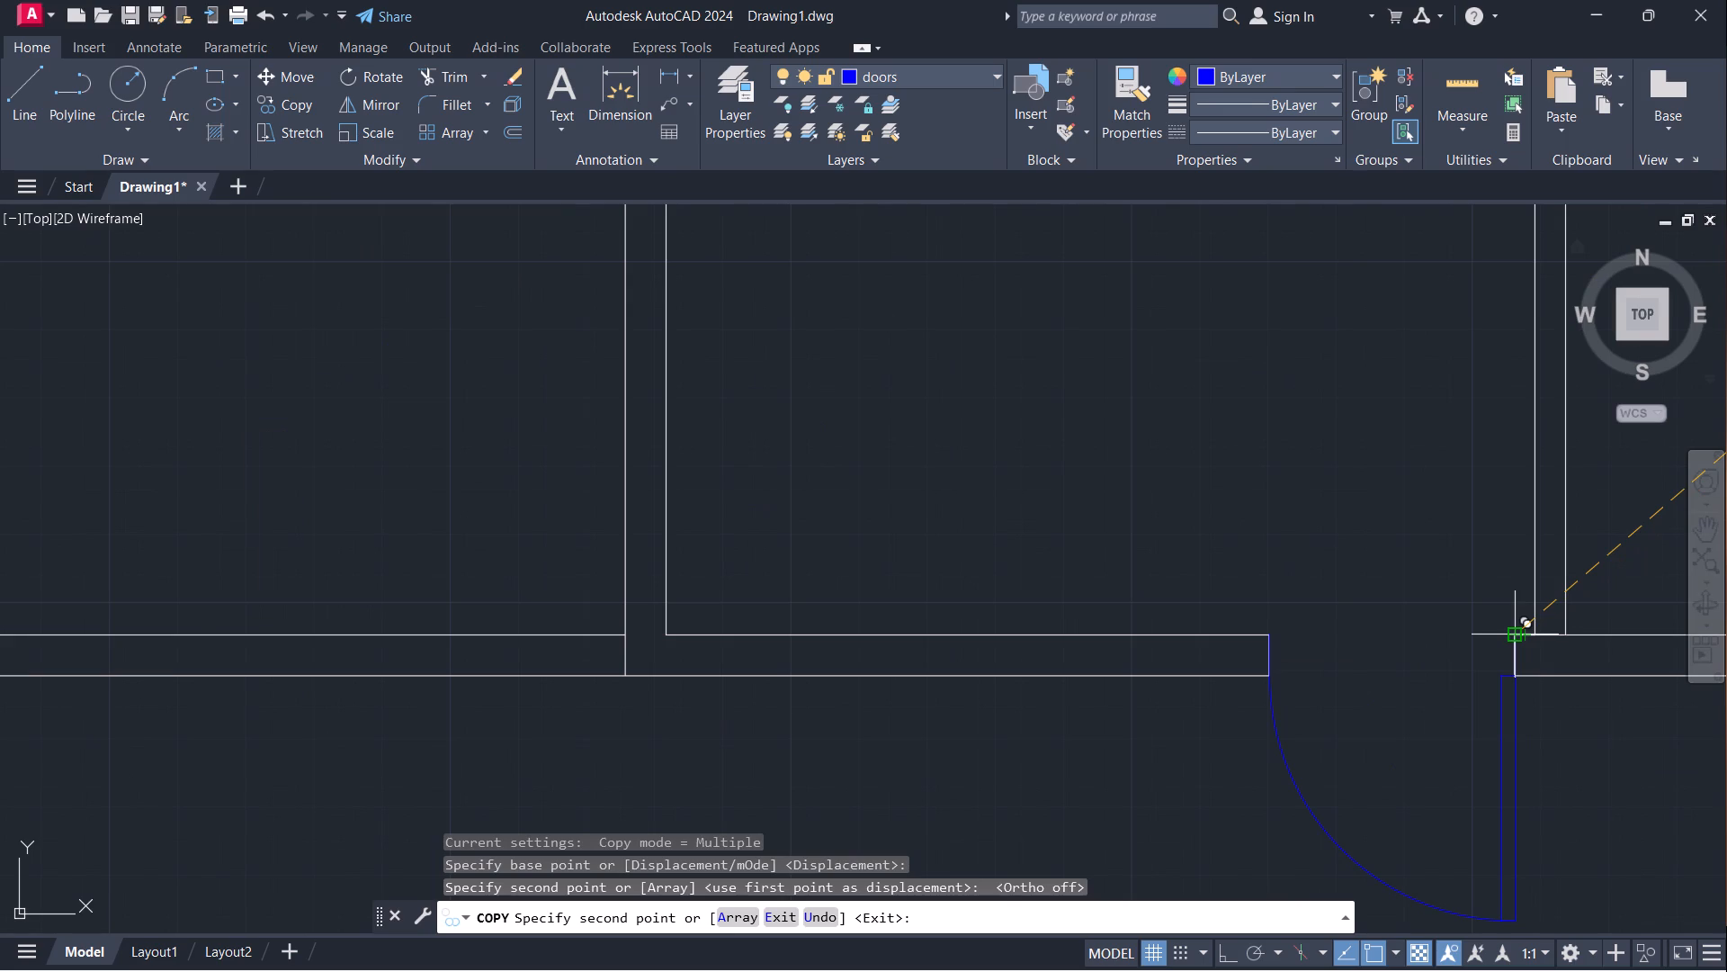
{"action": "left_click", "coordinate": [1514, 632]}
{"action": "scroll", "coordinate": [1184, 657], "scroll_direction": "down", "scroll_amount": 5}
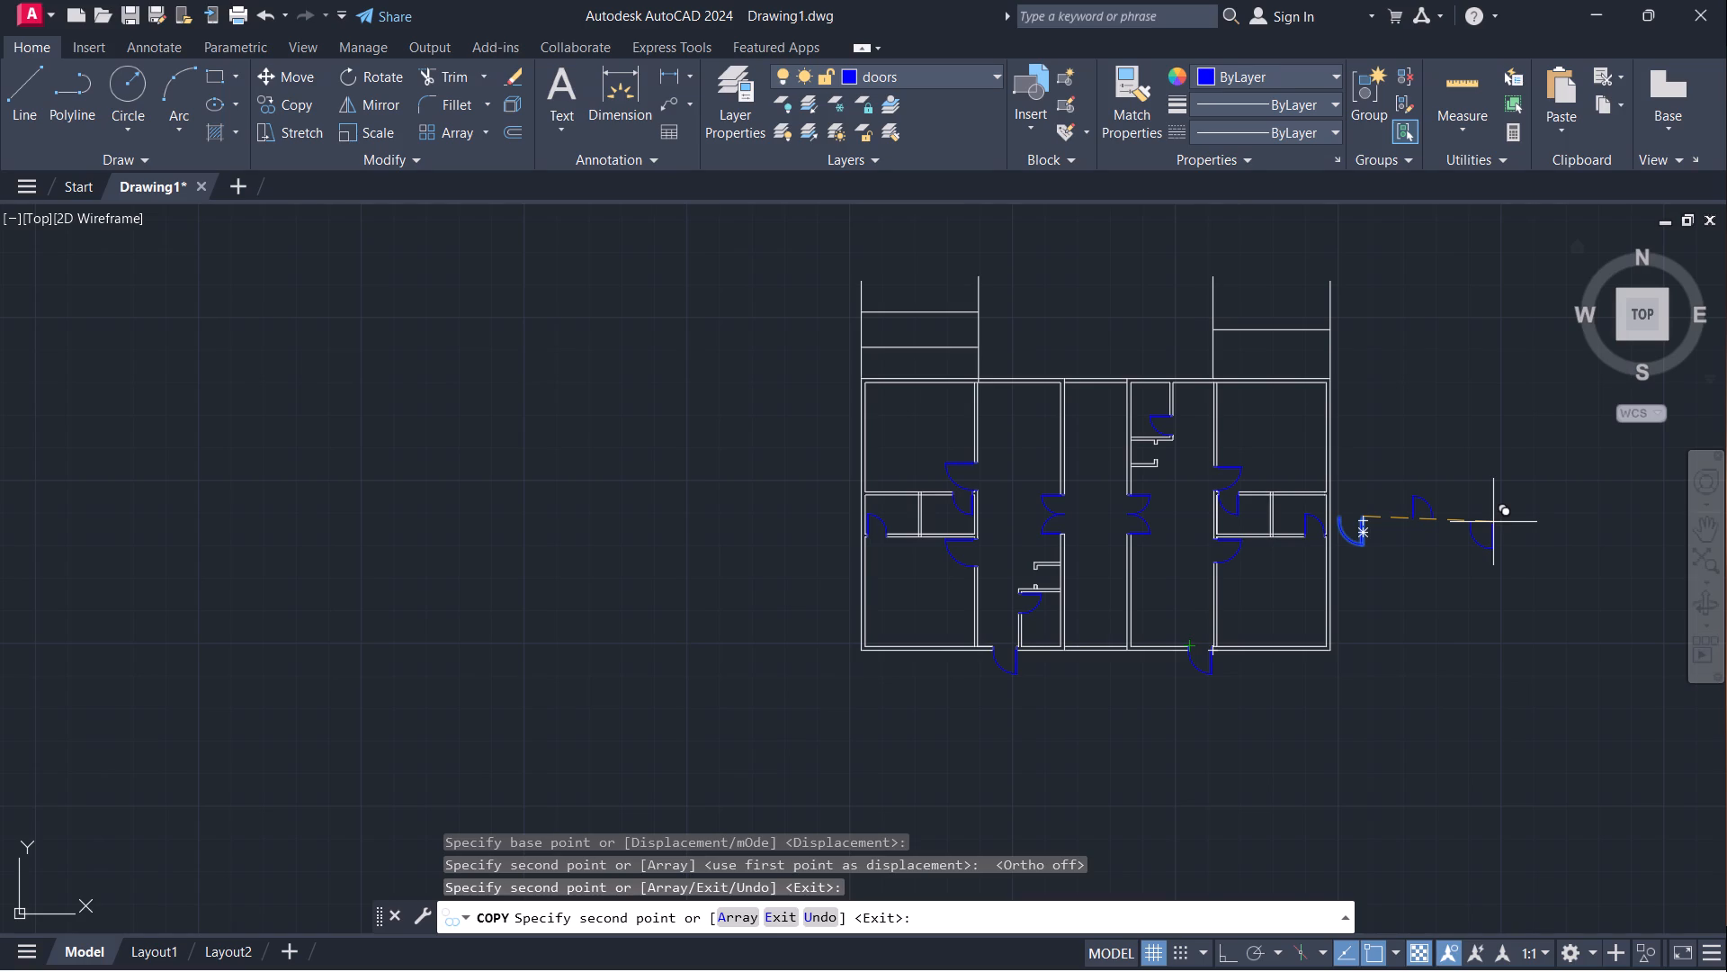
{"action": "key", "text": "Escape"}
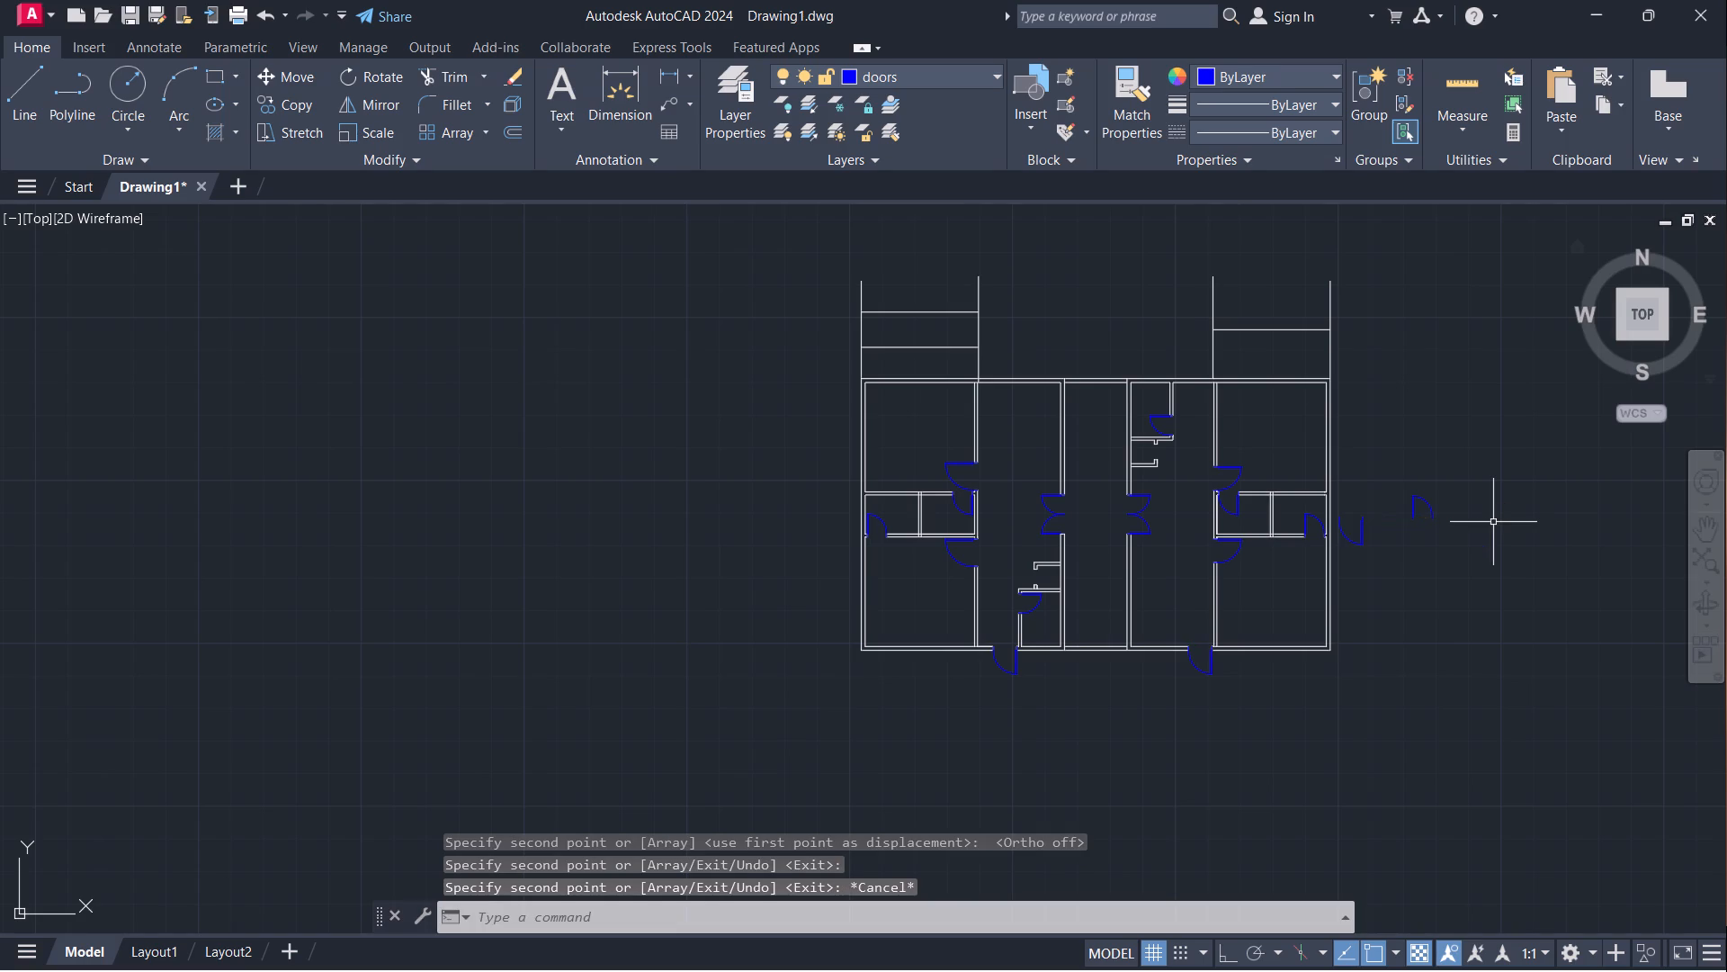
Erase the two loose doors left outside the right unit's outer wall.
{"action": "left_click", "coordinate": [1363, 529]}
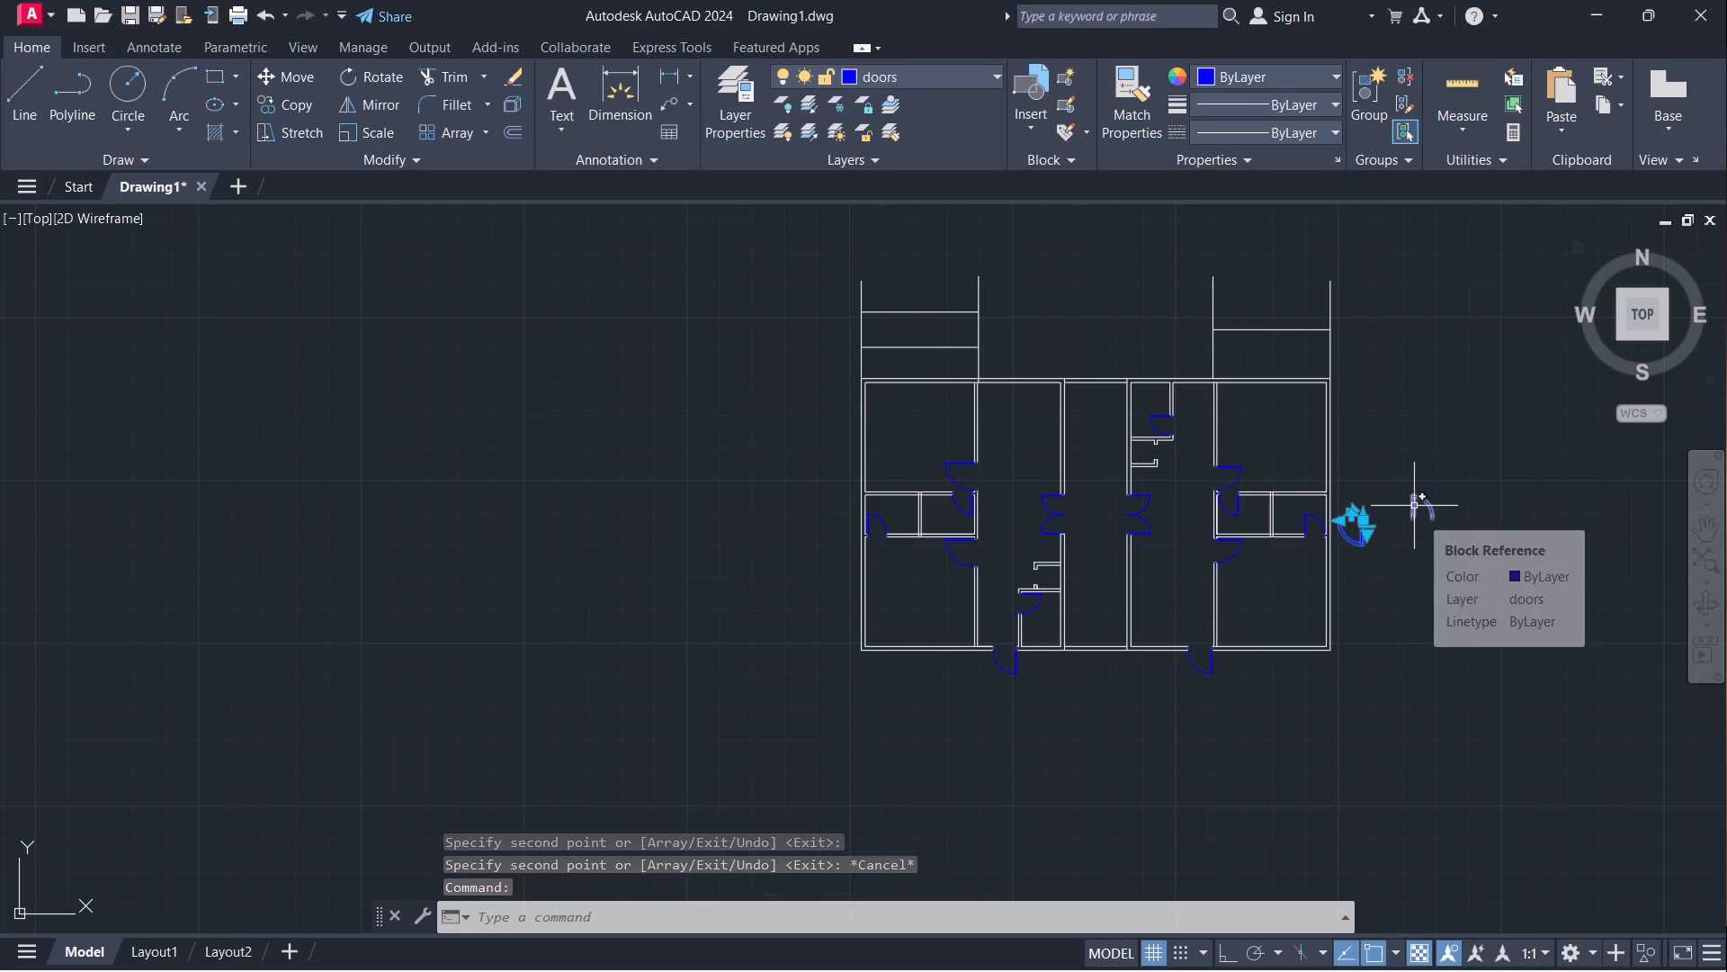
{"action": "left_click", "coordinate": [1414, 506]}
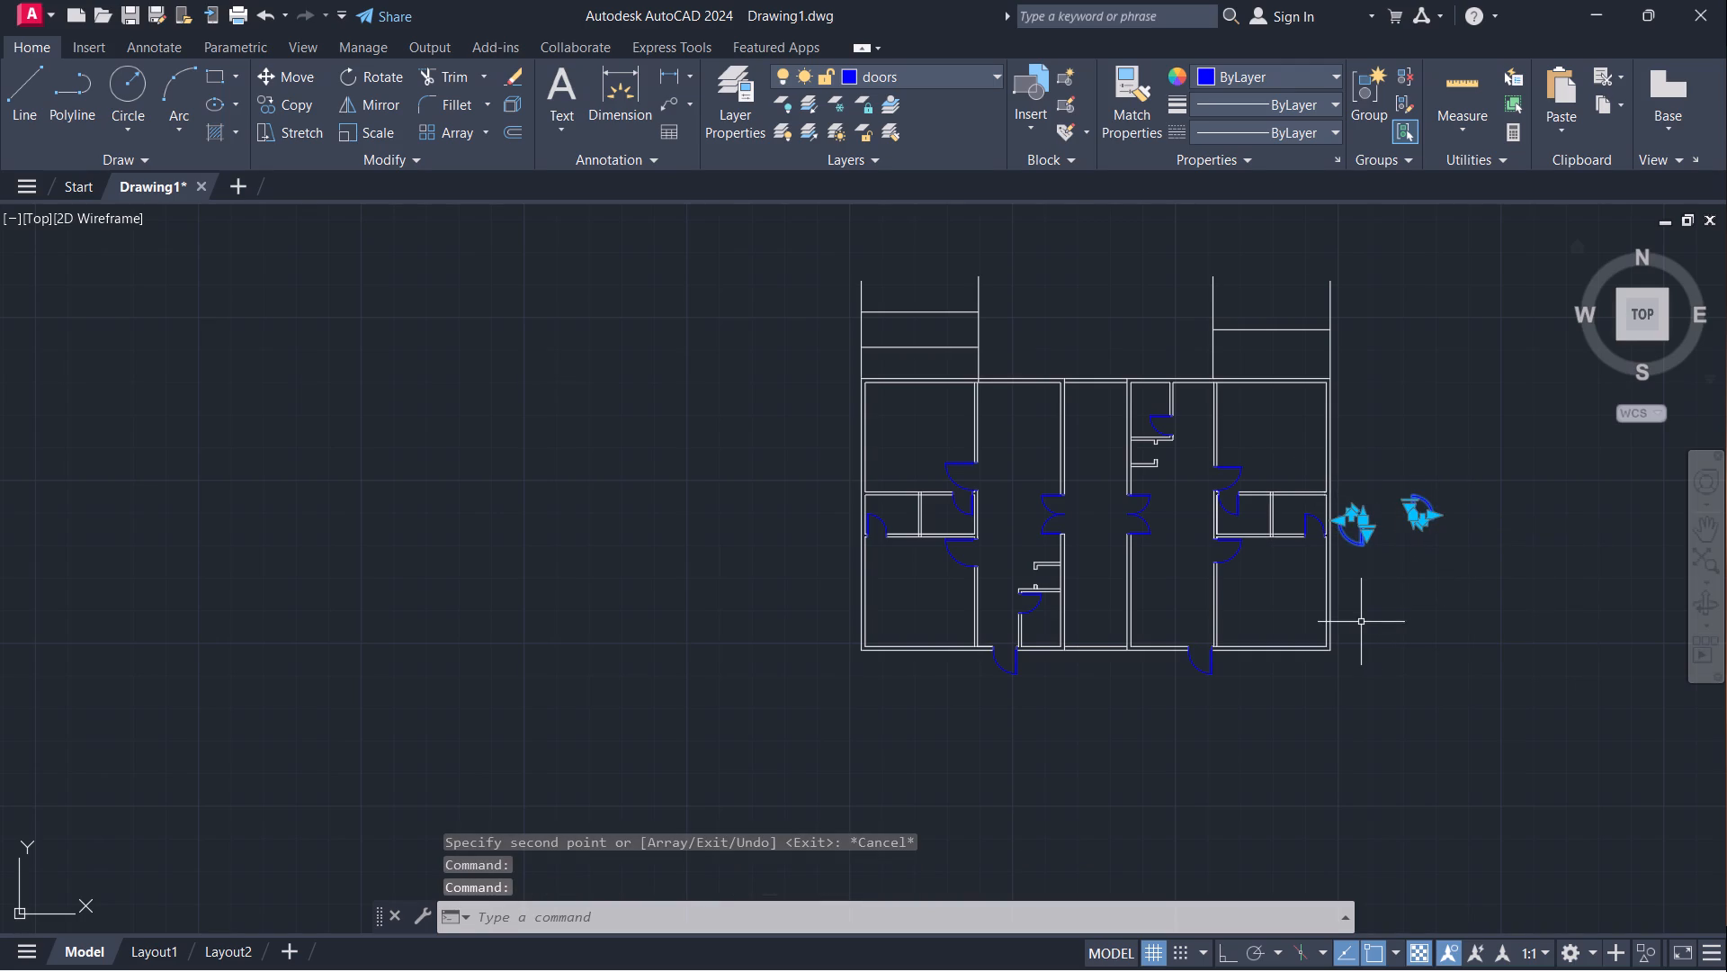
{"action": "key", "text": "e"}
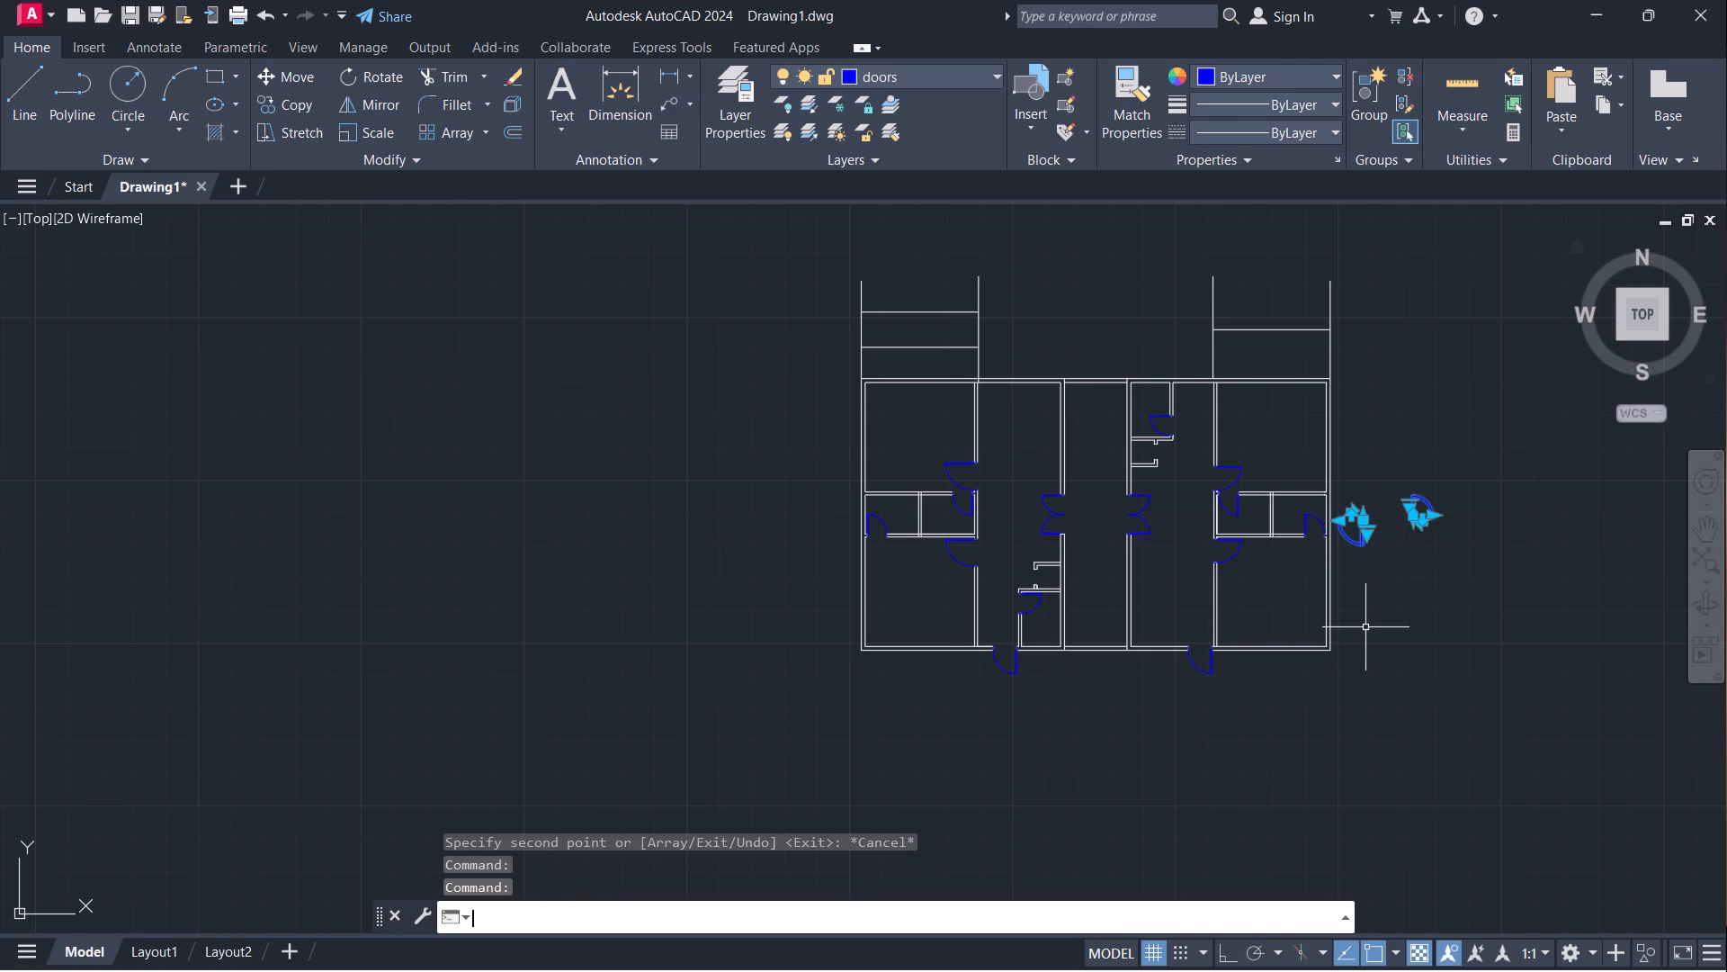
{"action": "key", "text": "Return"}
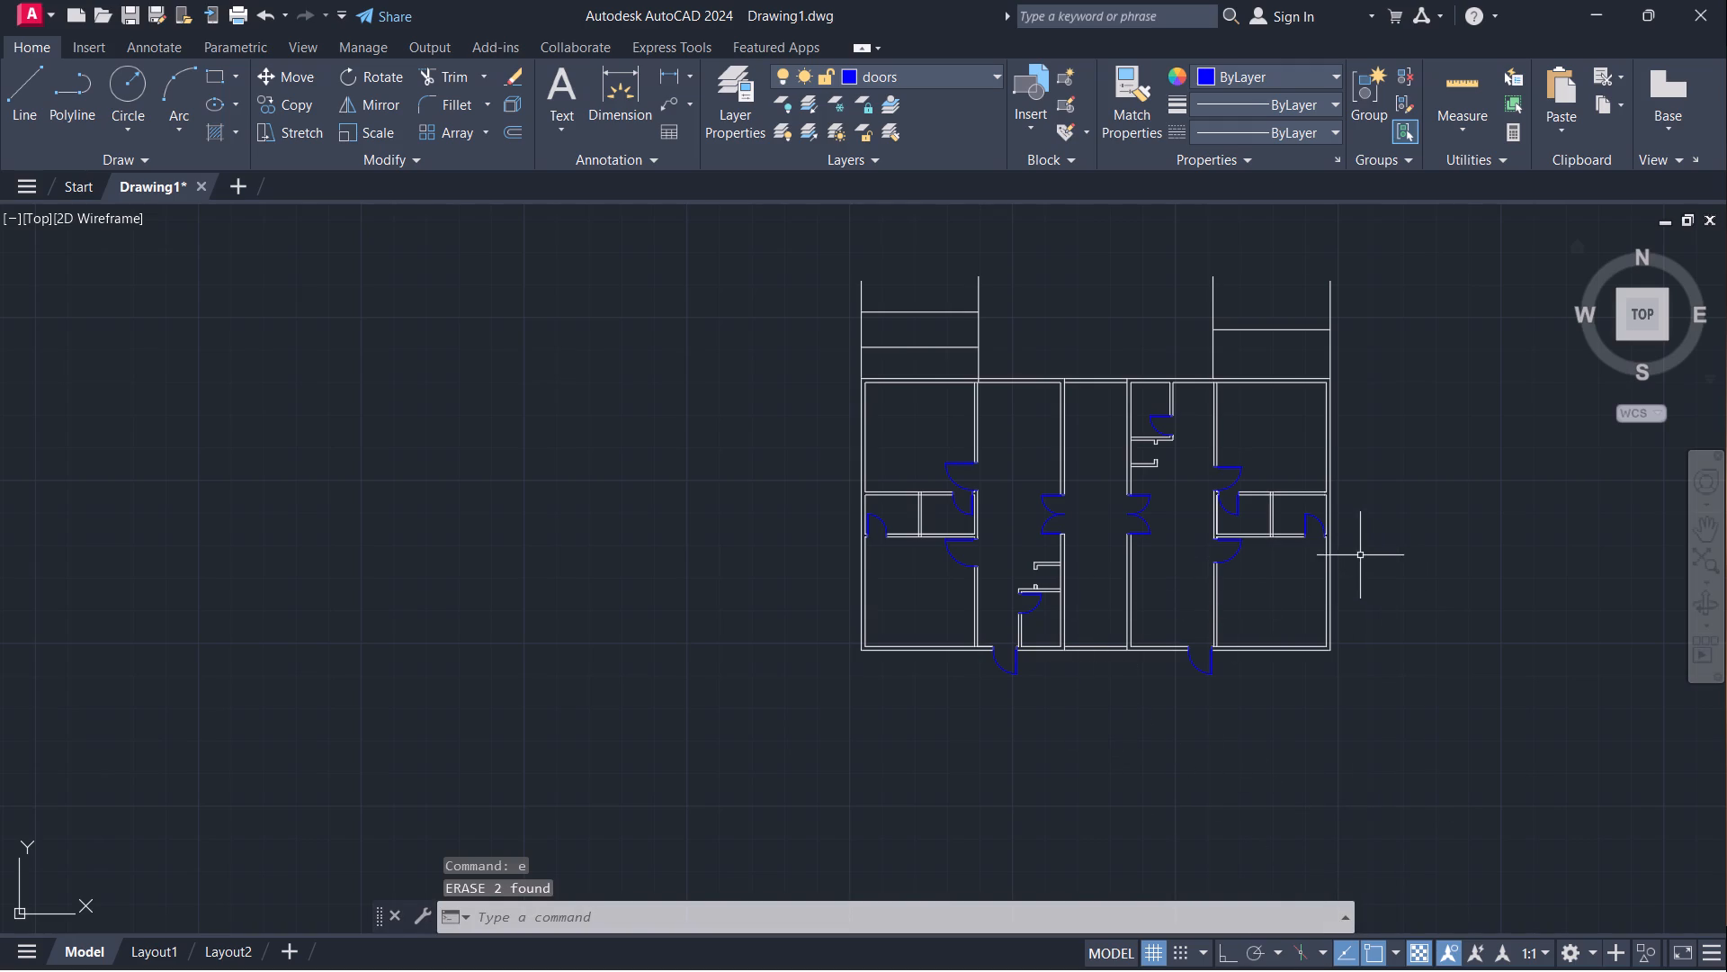
Insert the recently used dynamic door block in the empty space beyond the right unit's outer wall.
{"action": "scroll", "coordinate": [1472, 471], "scroll_direction": "up", "scroll_amount": 1}
{"action": "middle_click_drag", "start_coordinate": [1481, 561], "coordinate": [1312, 564]}
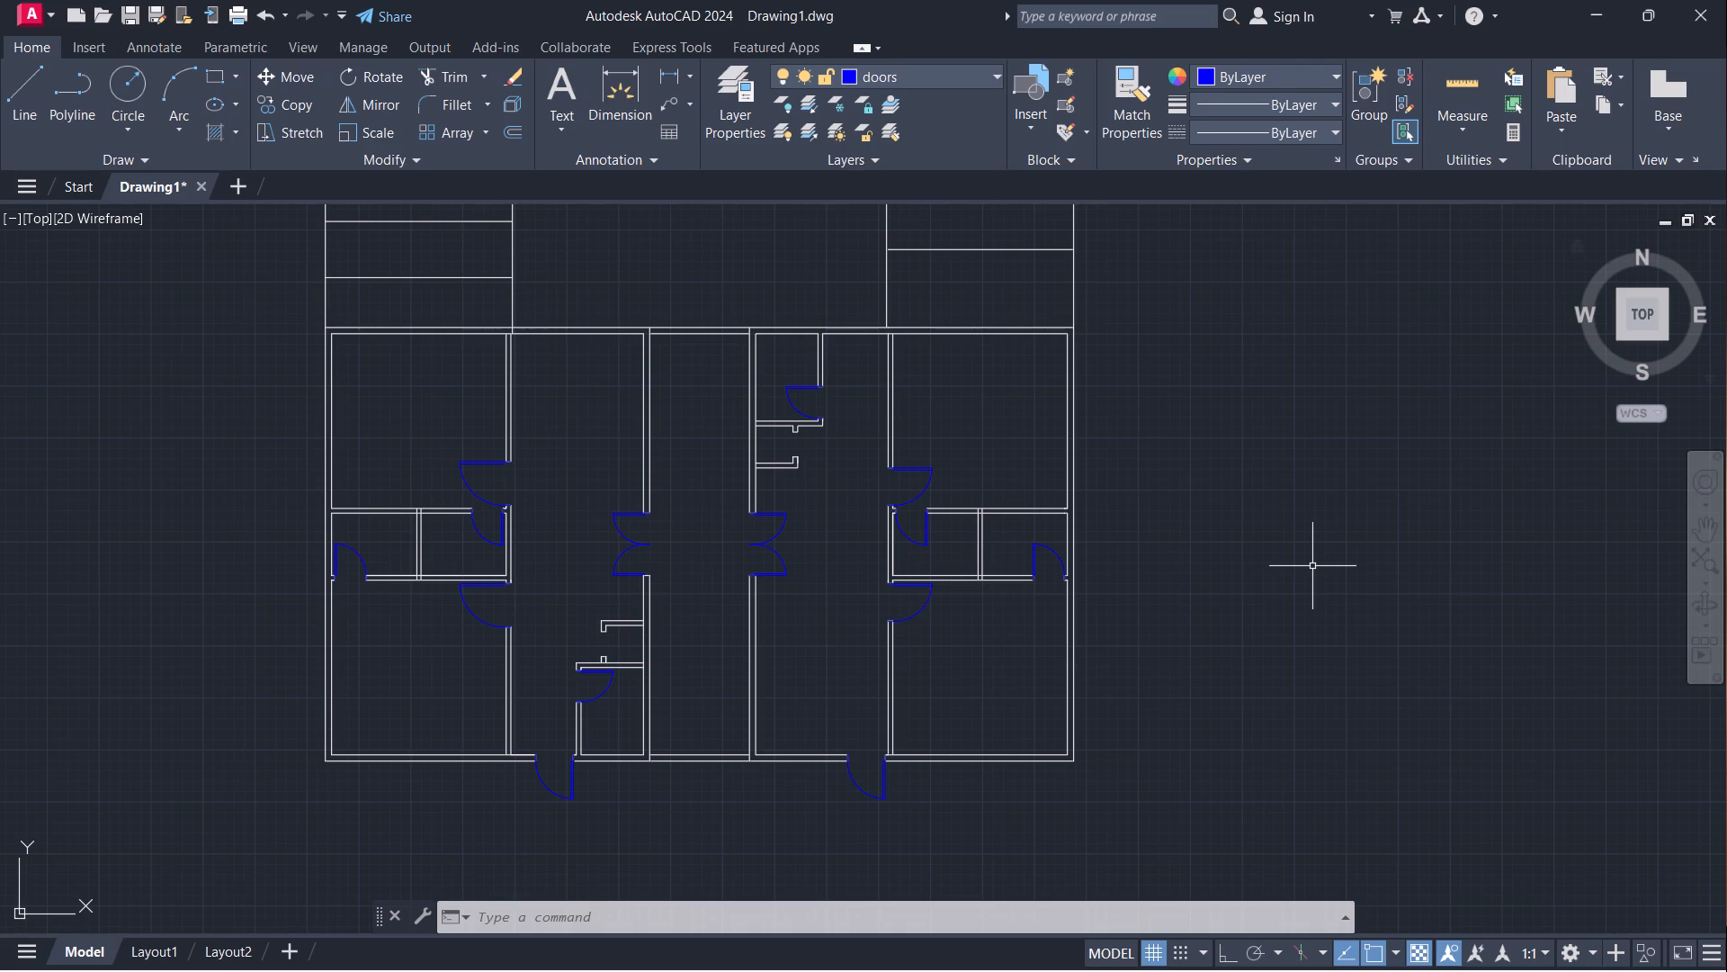
{"action": "key", "text": "i"}
{"action": "key", "text": "Return"}
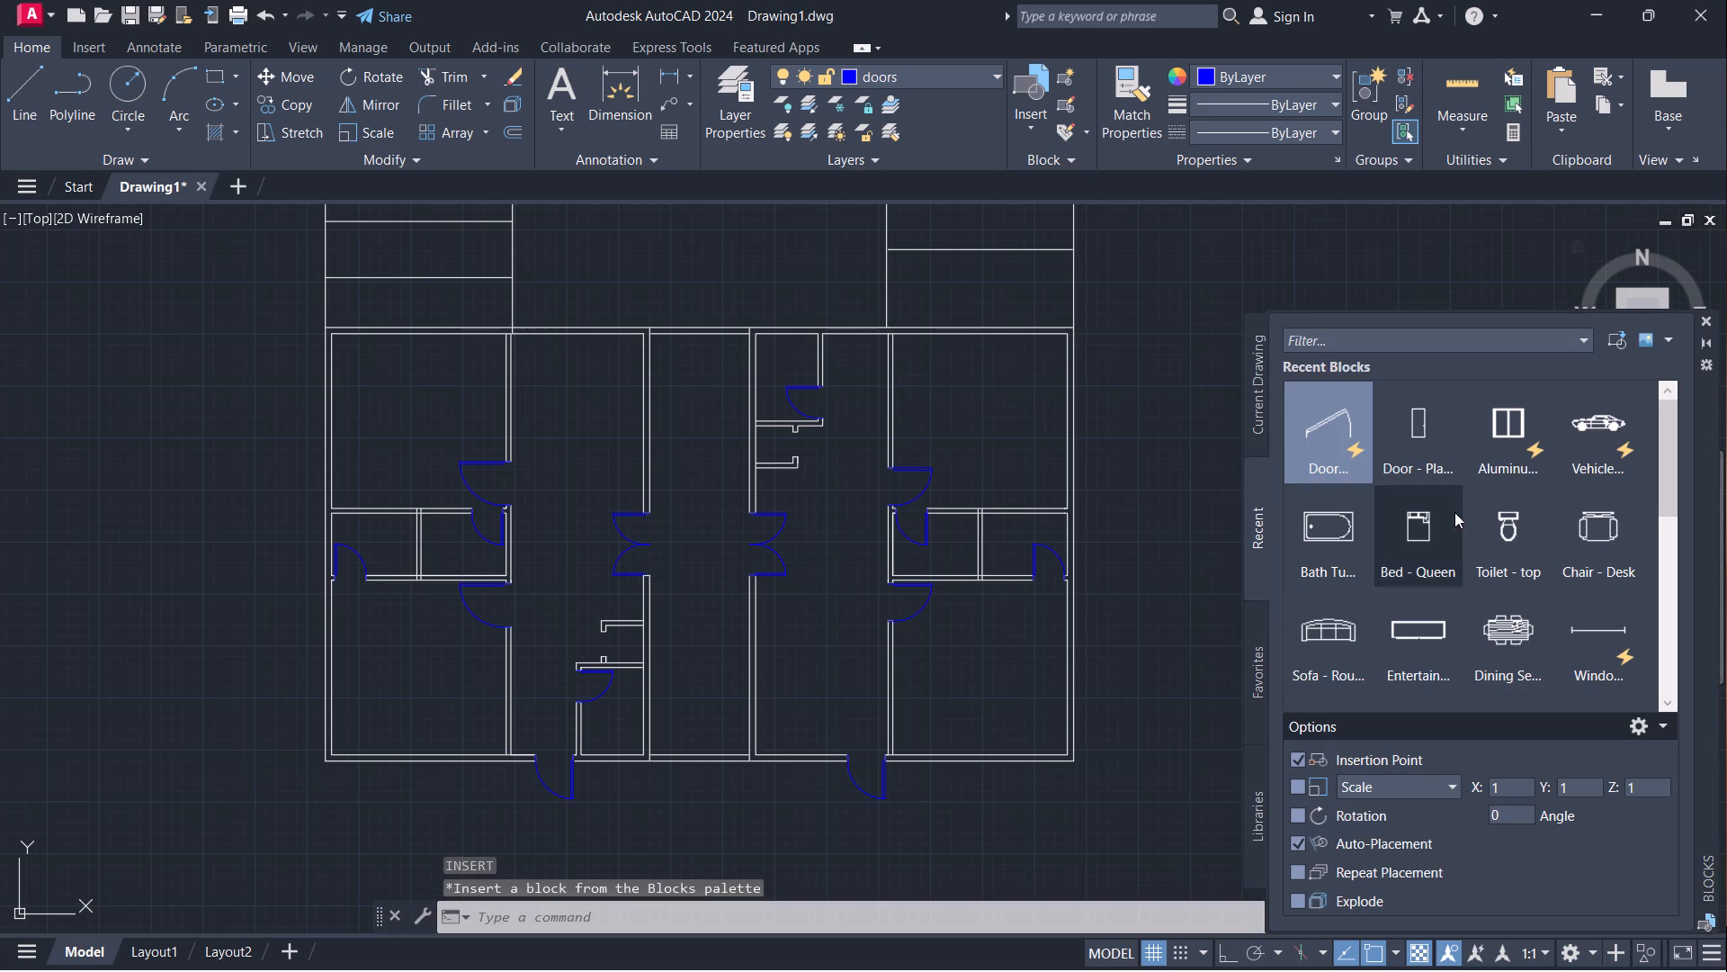
{"action": "left_click", "coordinate": [1308, 434]}
{"action": "left_click", "coordinate": [1189, 492]}
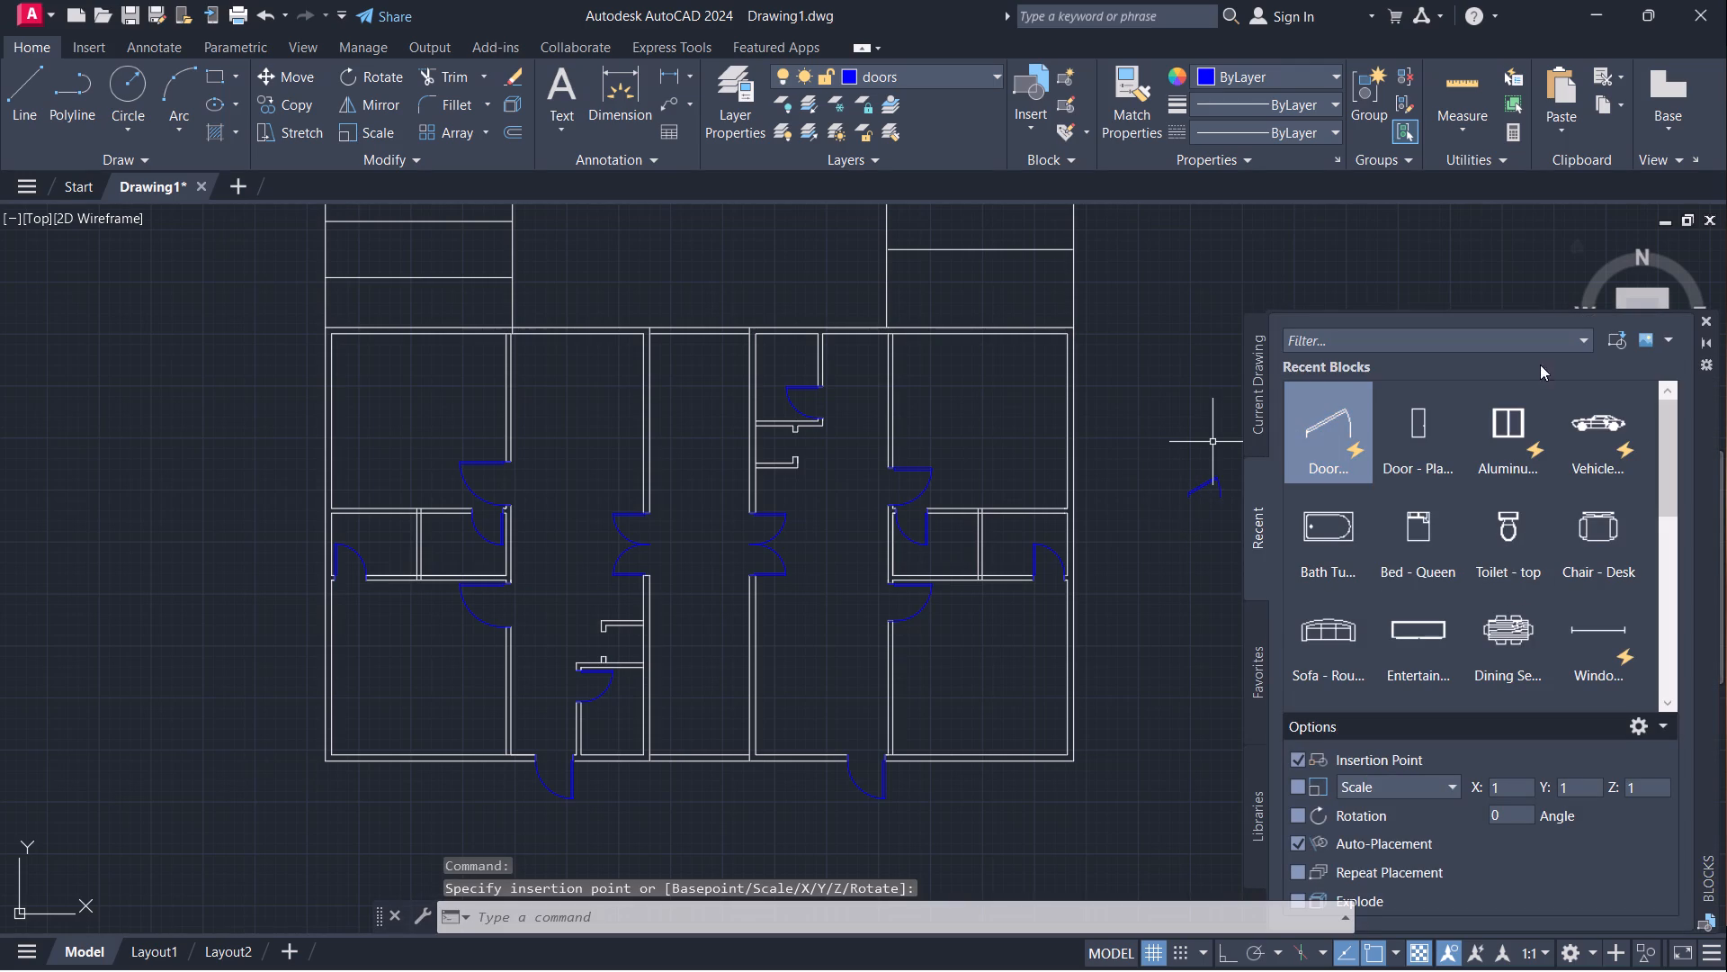
{"action": "left_click", "coordinate": [1711, 319]}
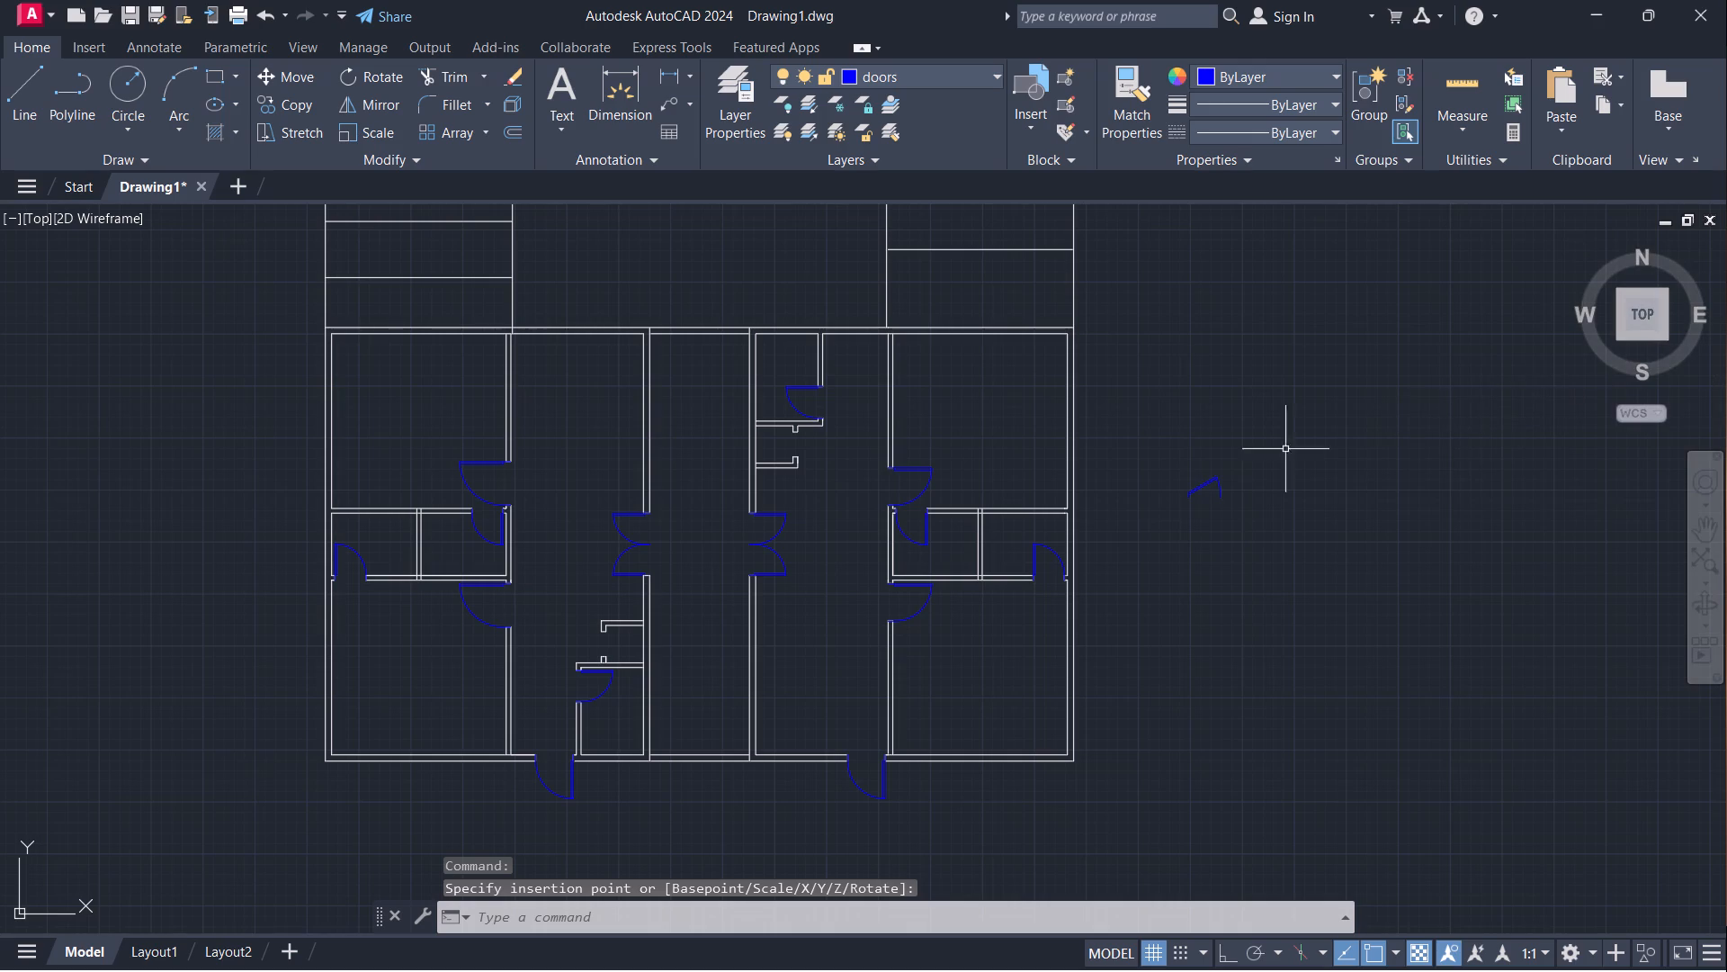
Change the inserted door's opening angle so that its leaf stands fully open, pointing straight up.
{"action": "left_click", "coordinate": [1195, 487]}
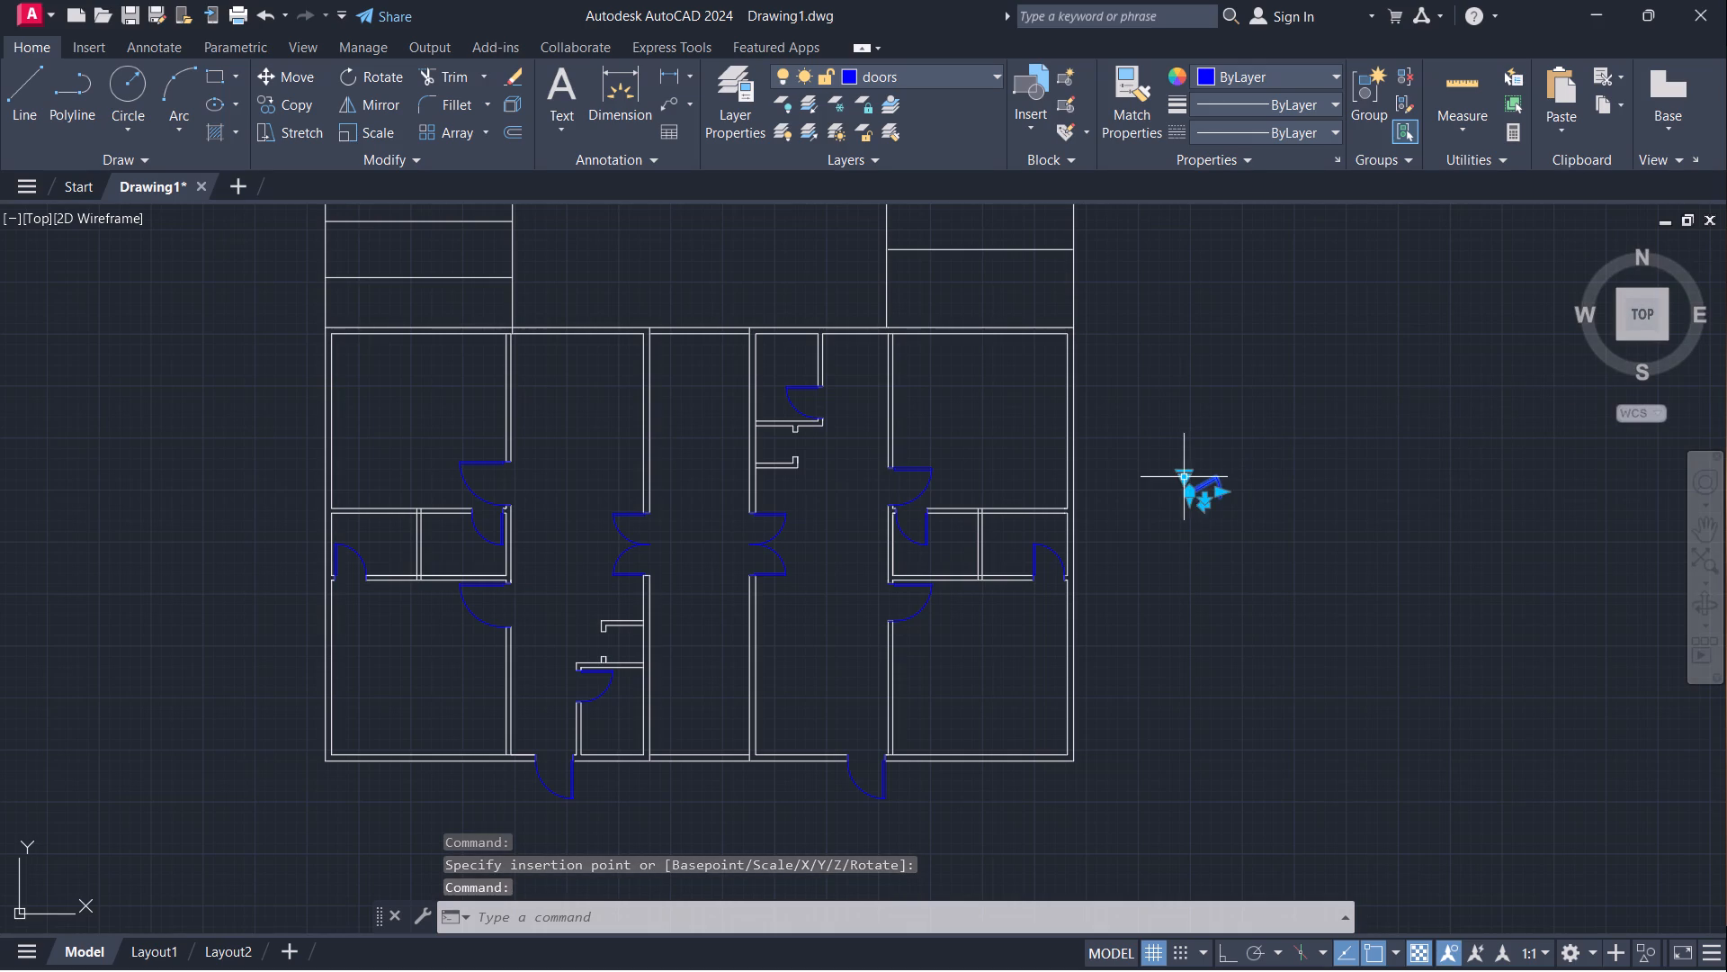
{"action": "left_click", "coordinate": [1186, 476]}
{"action": "left_click", "coordinate": [1237, 554]}
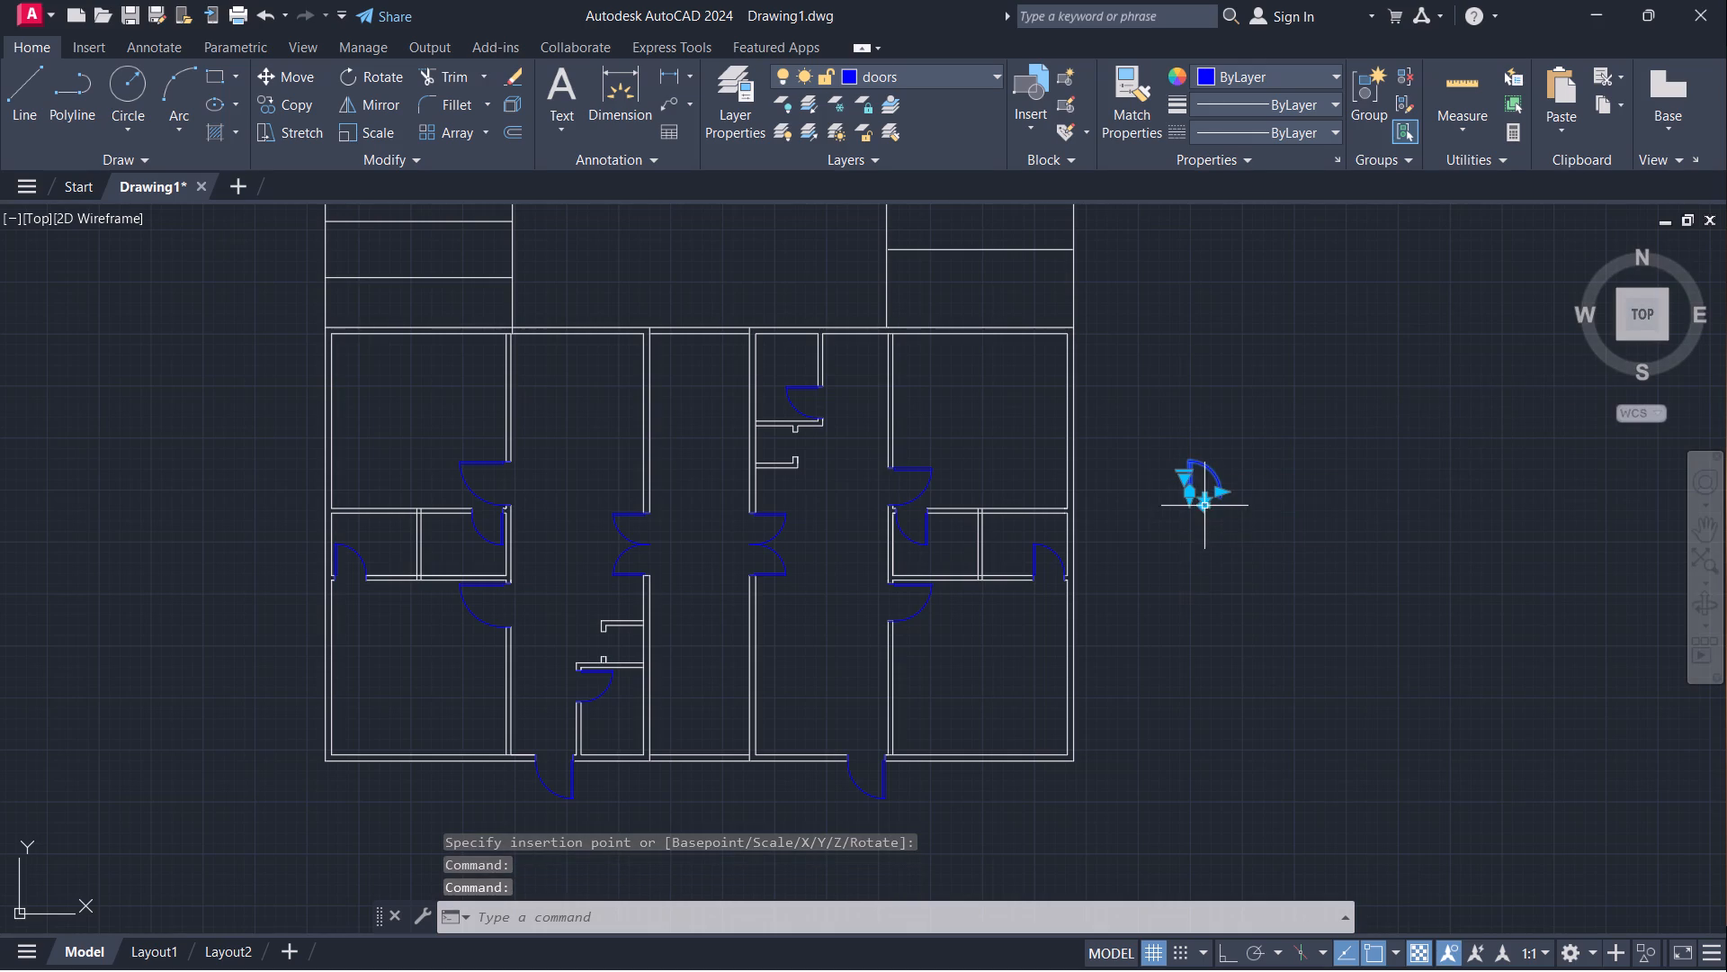
{"action": "left_click", "coordinate": [1284, 541]}
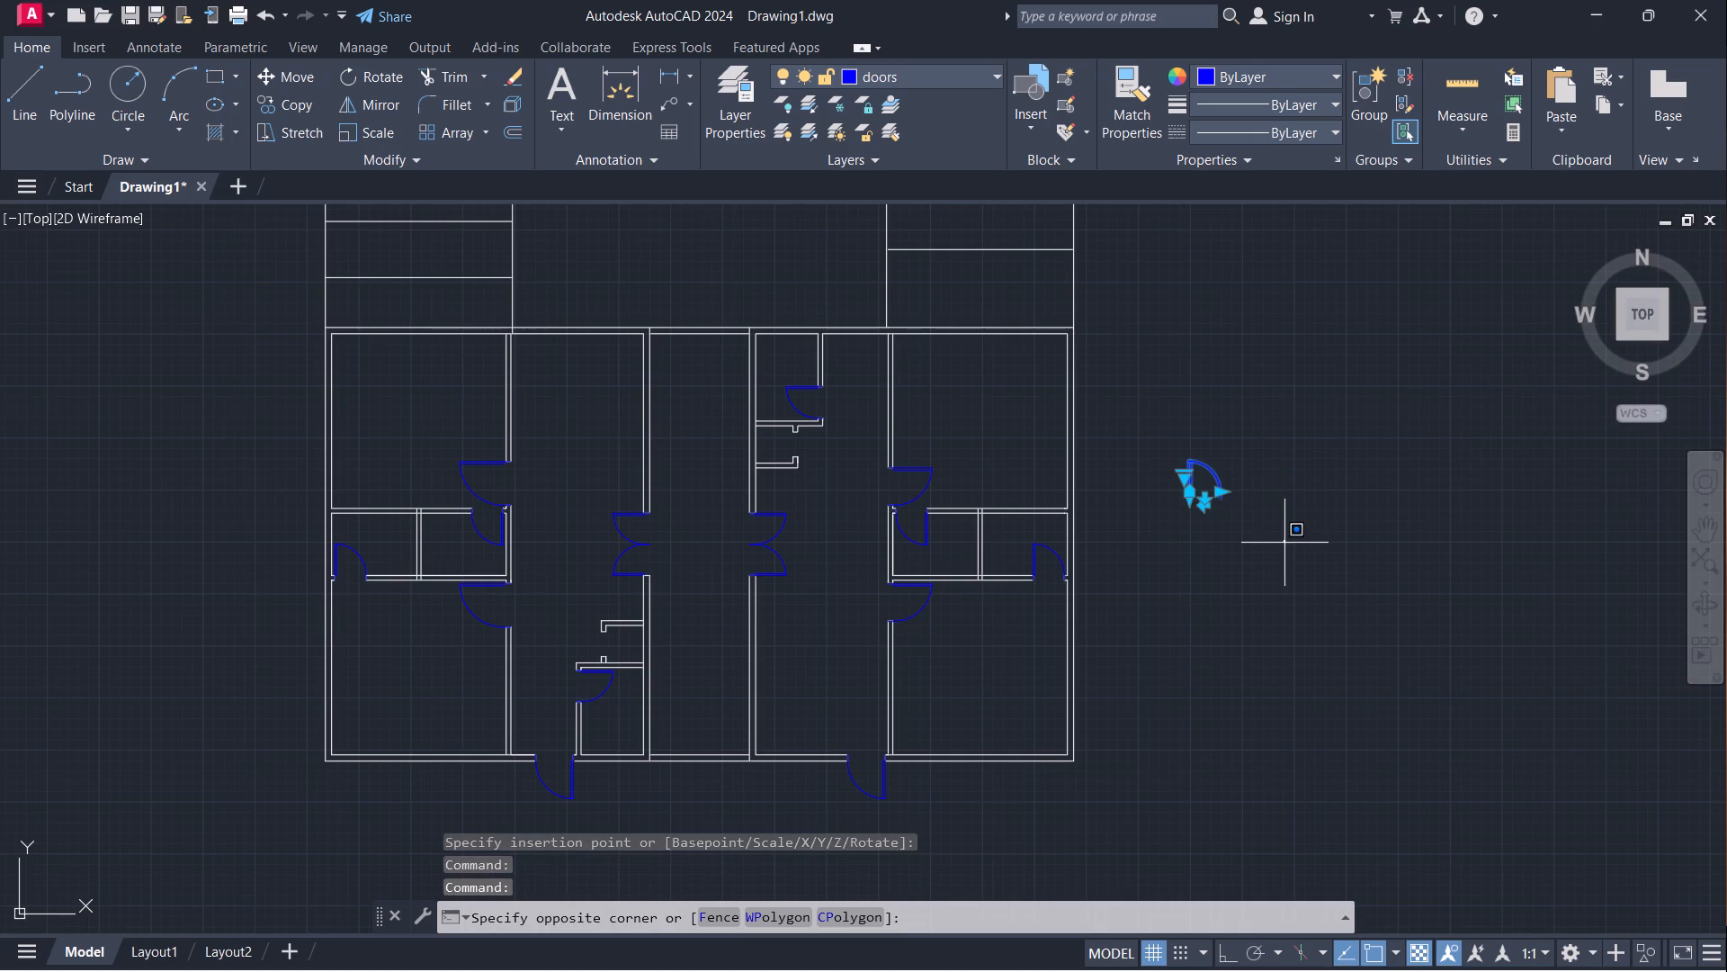
{"action": "key", "text": "Escape"}
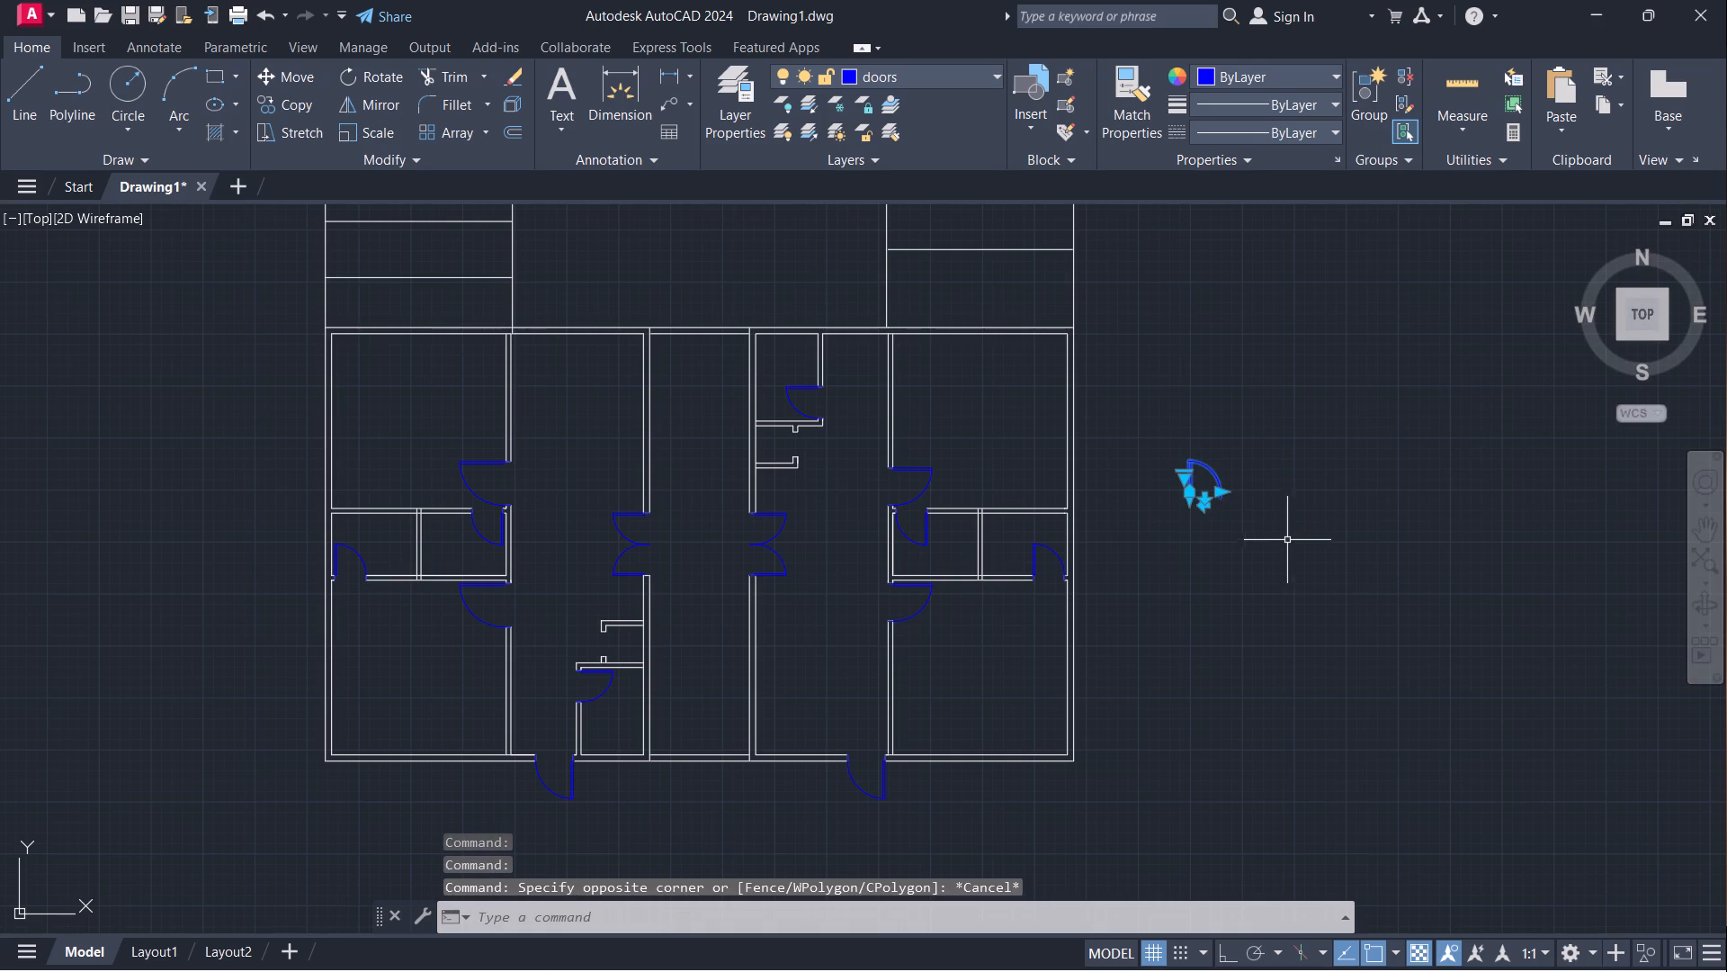
Mirror the loose door about a vertical line through its latch-side jamb corner, keeping the original to form a double door.
{"action": "scroll", "coordinate": [1145, 457], "scroll_direction": "up", "scroll_amount": 2}
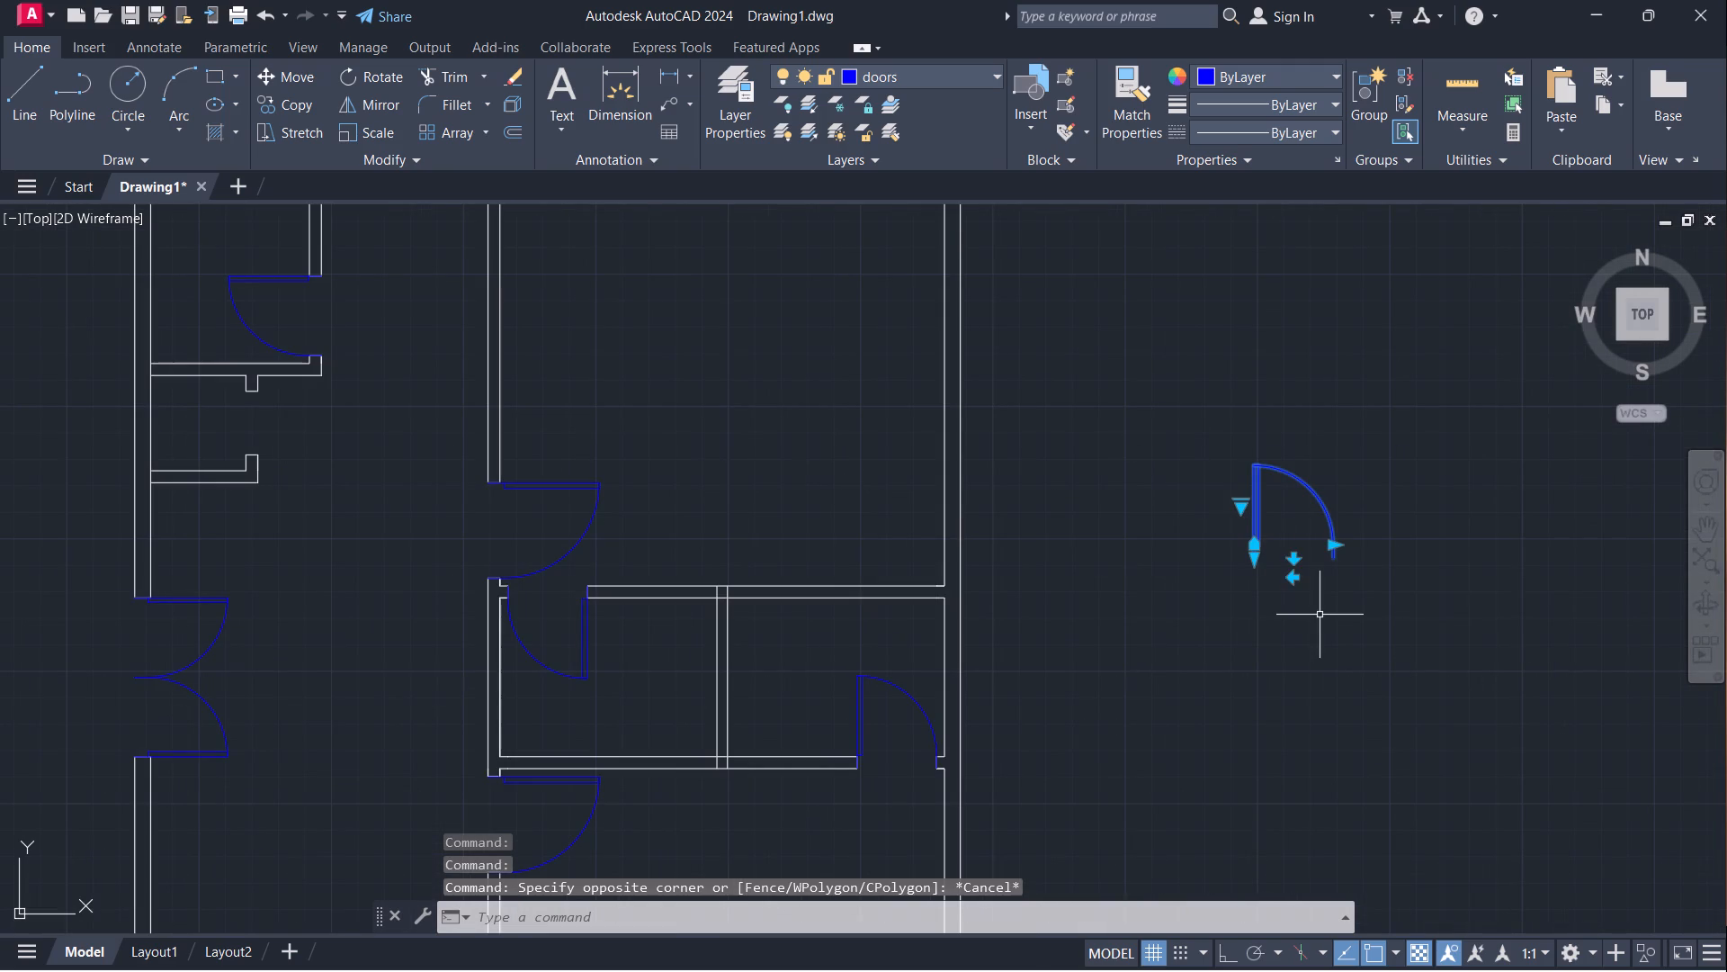
{"action": "type", "text": "mi"}
{"action": "key", "text": "Return"}
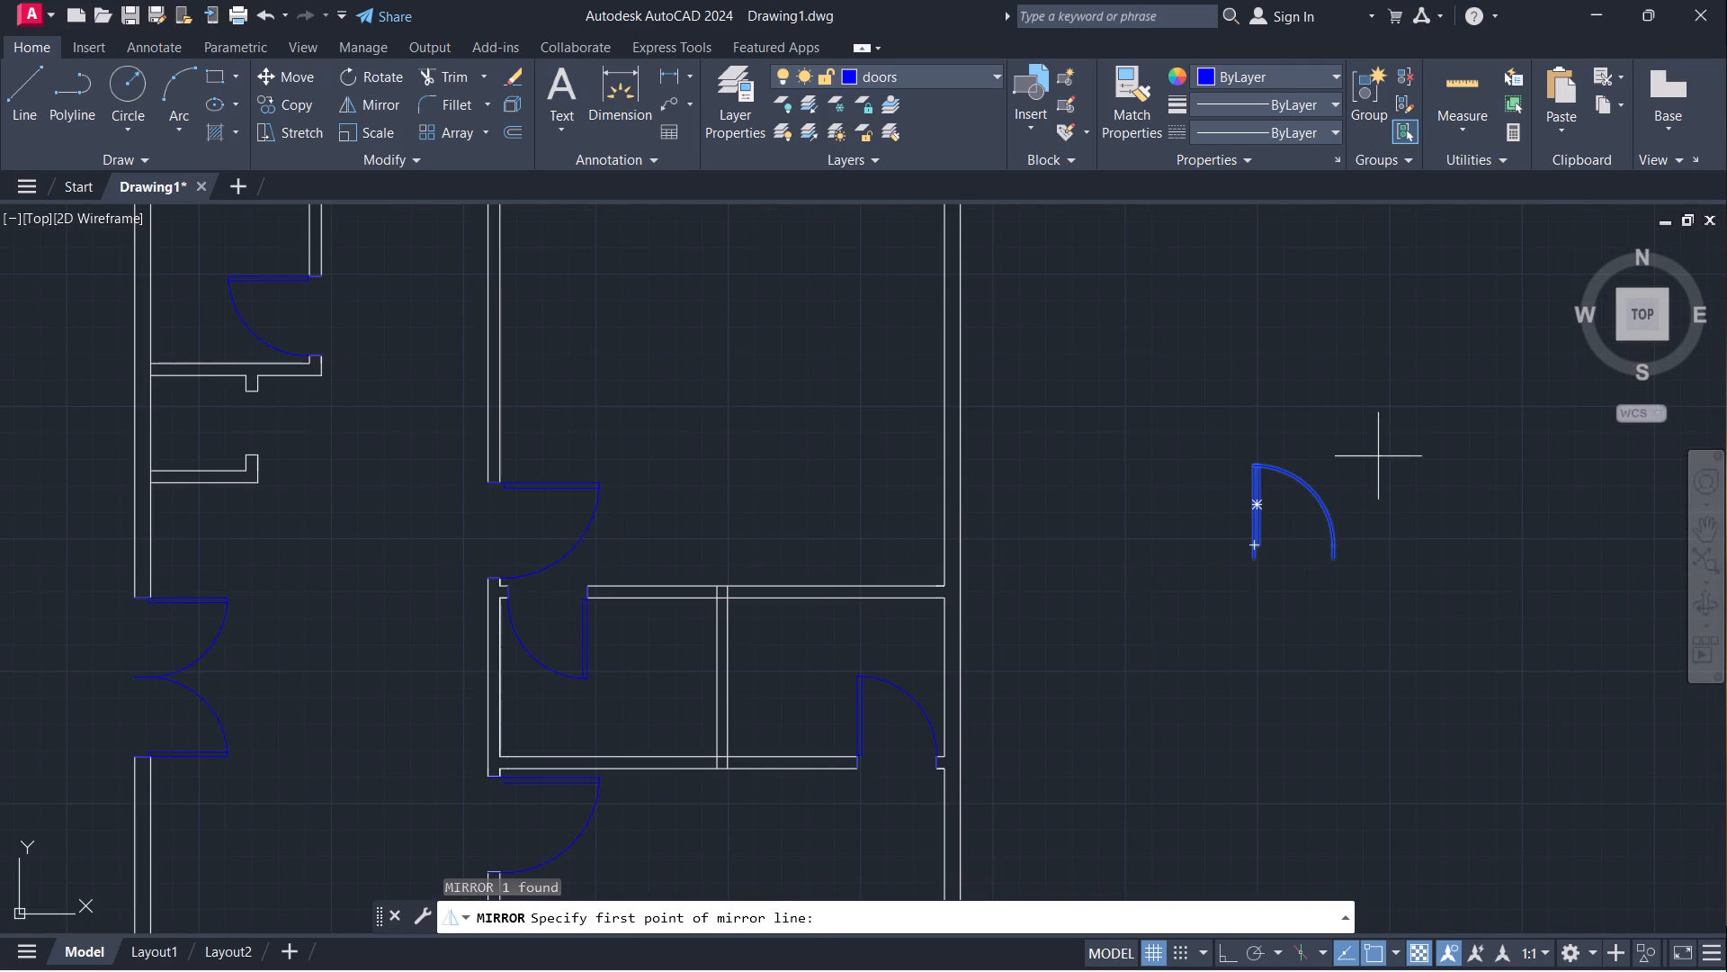
{"action": "left_click_drag", "start_coordinate": [1340, 560], "coordinate": [1342, 544]}
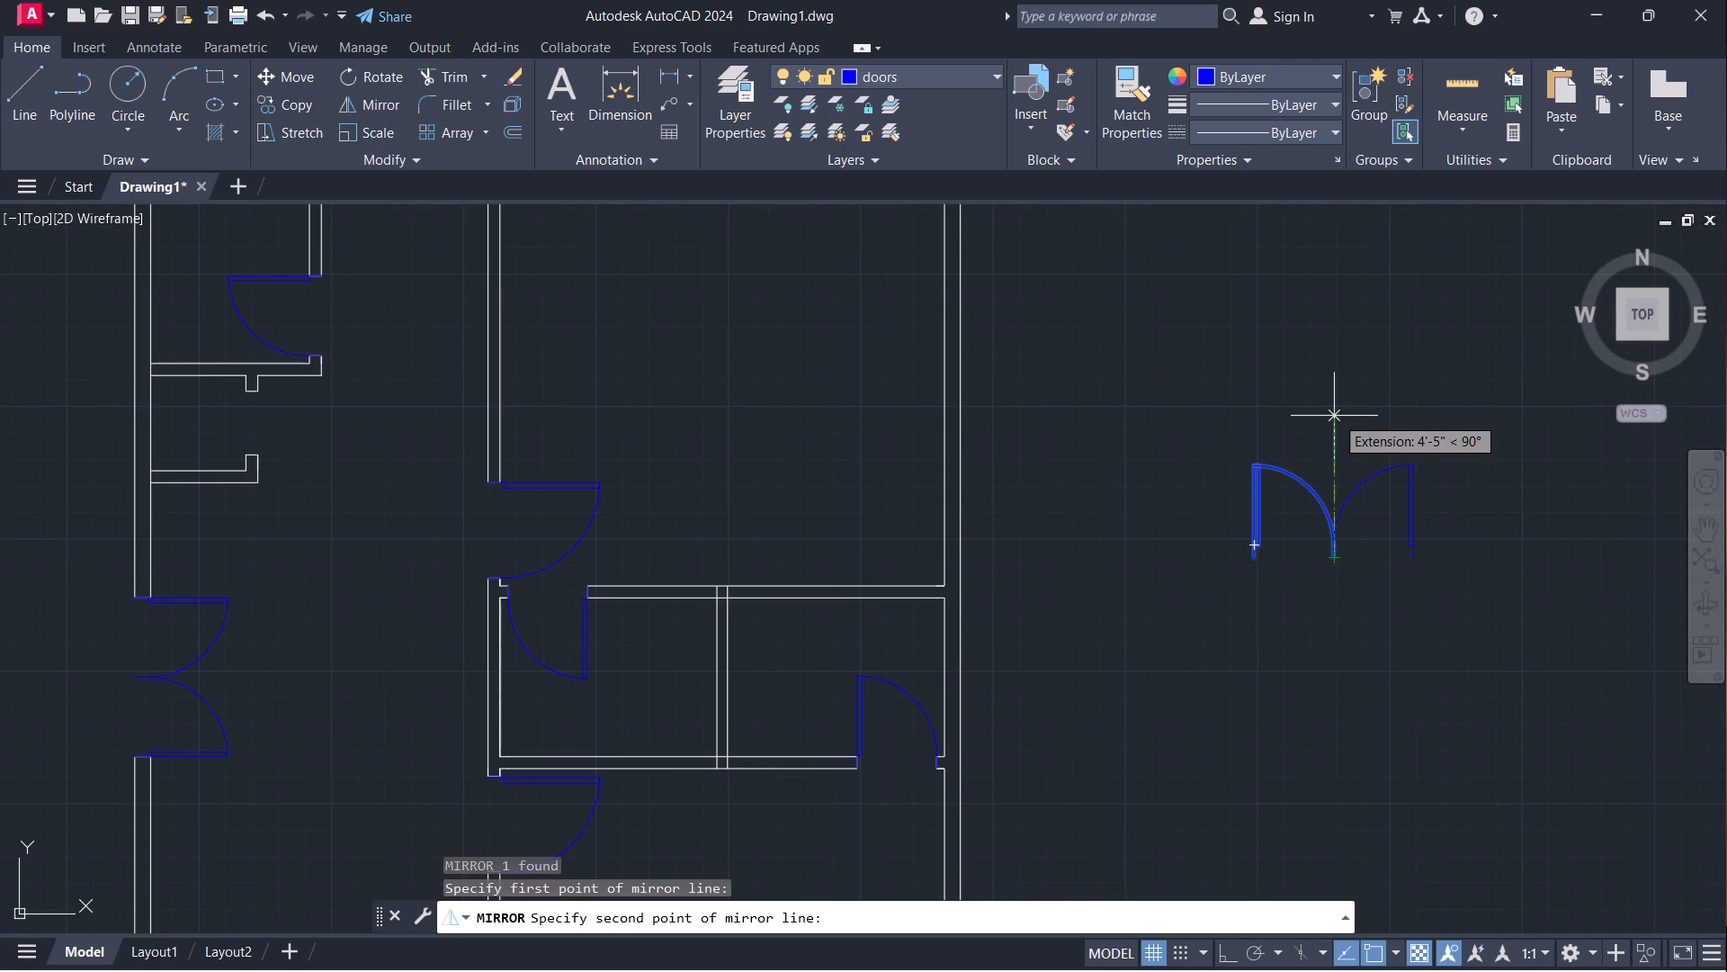
{"action": "left_click", "coordinate": [1334, 392]}
{"action": "key", "text": "Return"}
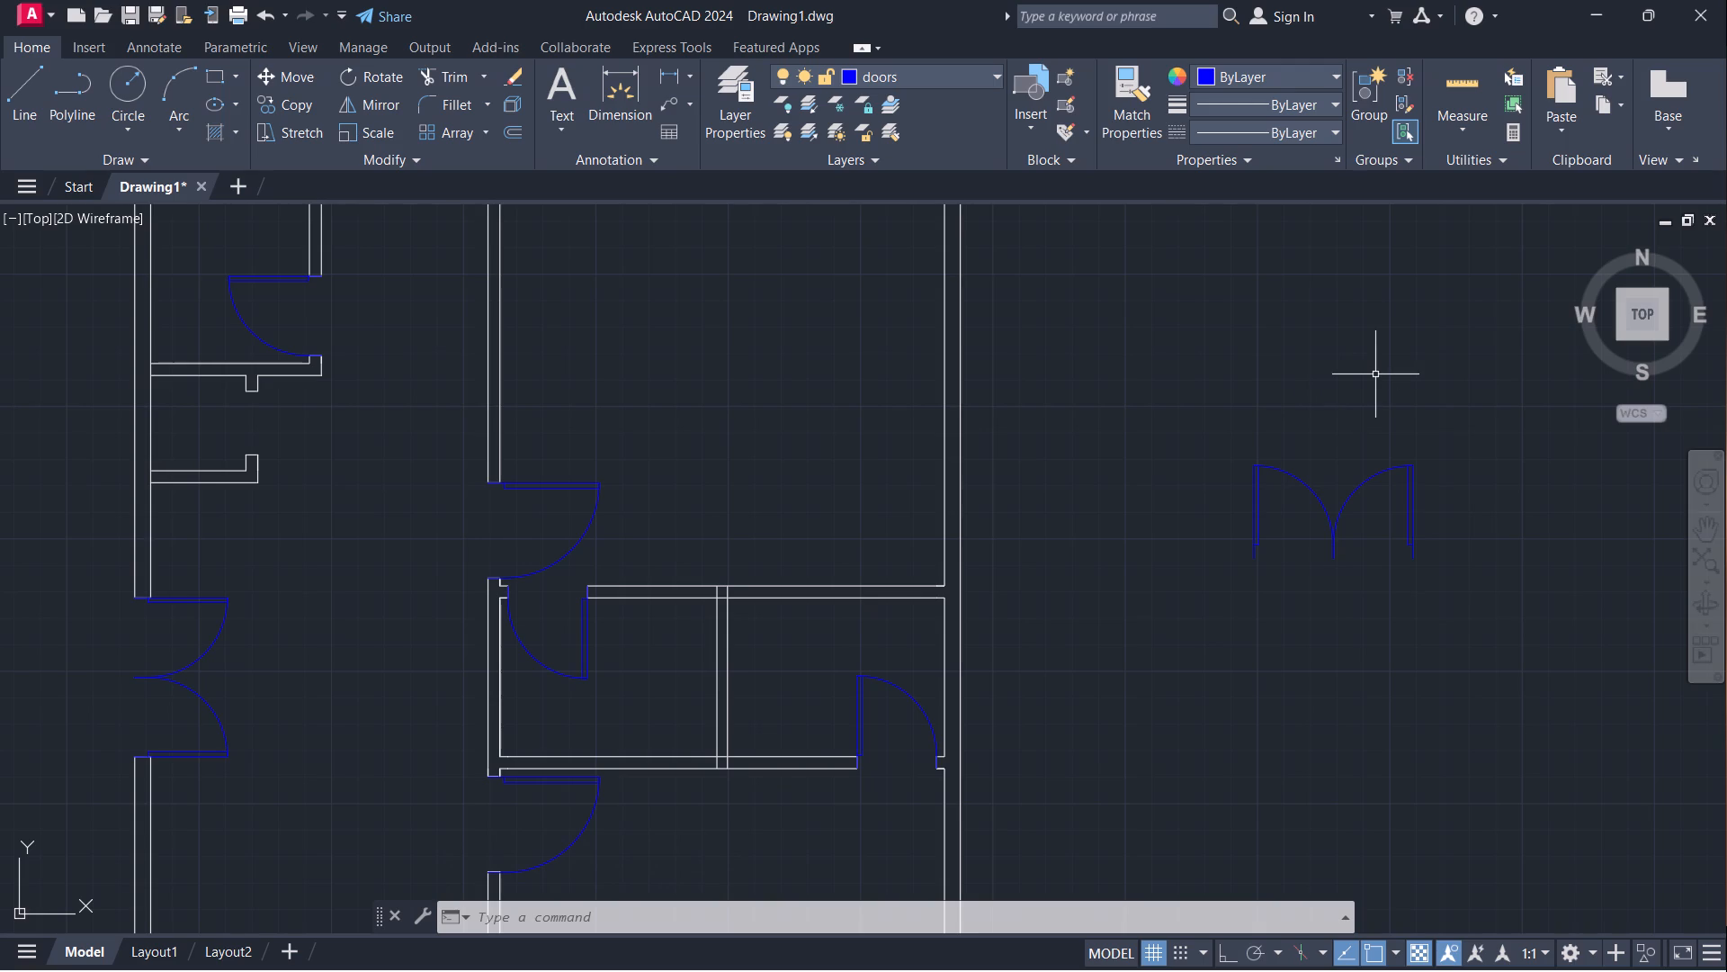
Group the two mirrored door leaves into one double door.
{"action": "left_click", "coordinate": [1201, 421]}
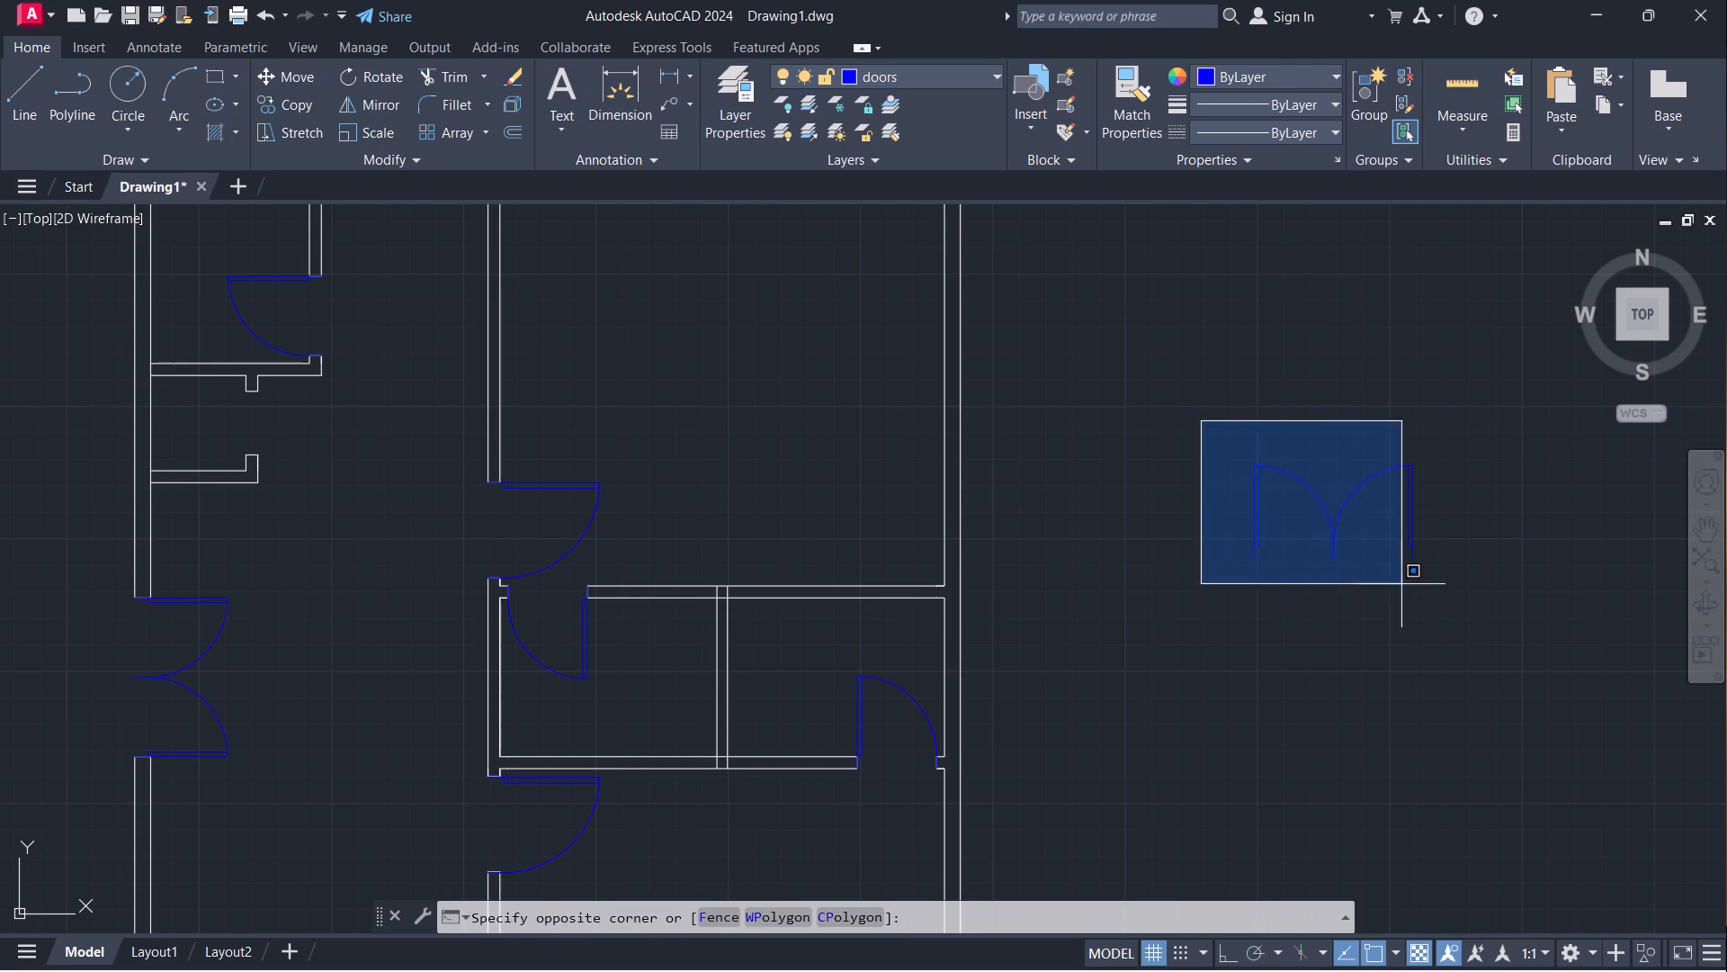
{"action": "left_click", "coordinate": [1502, 656]}
{"action": "key", "text": "g"}
{"action": "key", "text": "Return"}
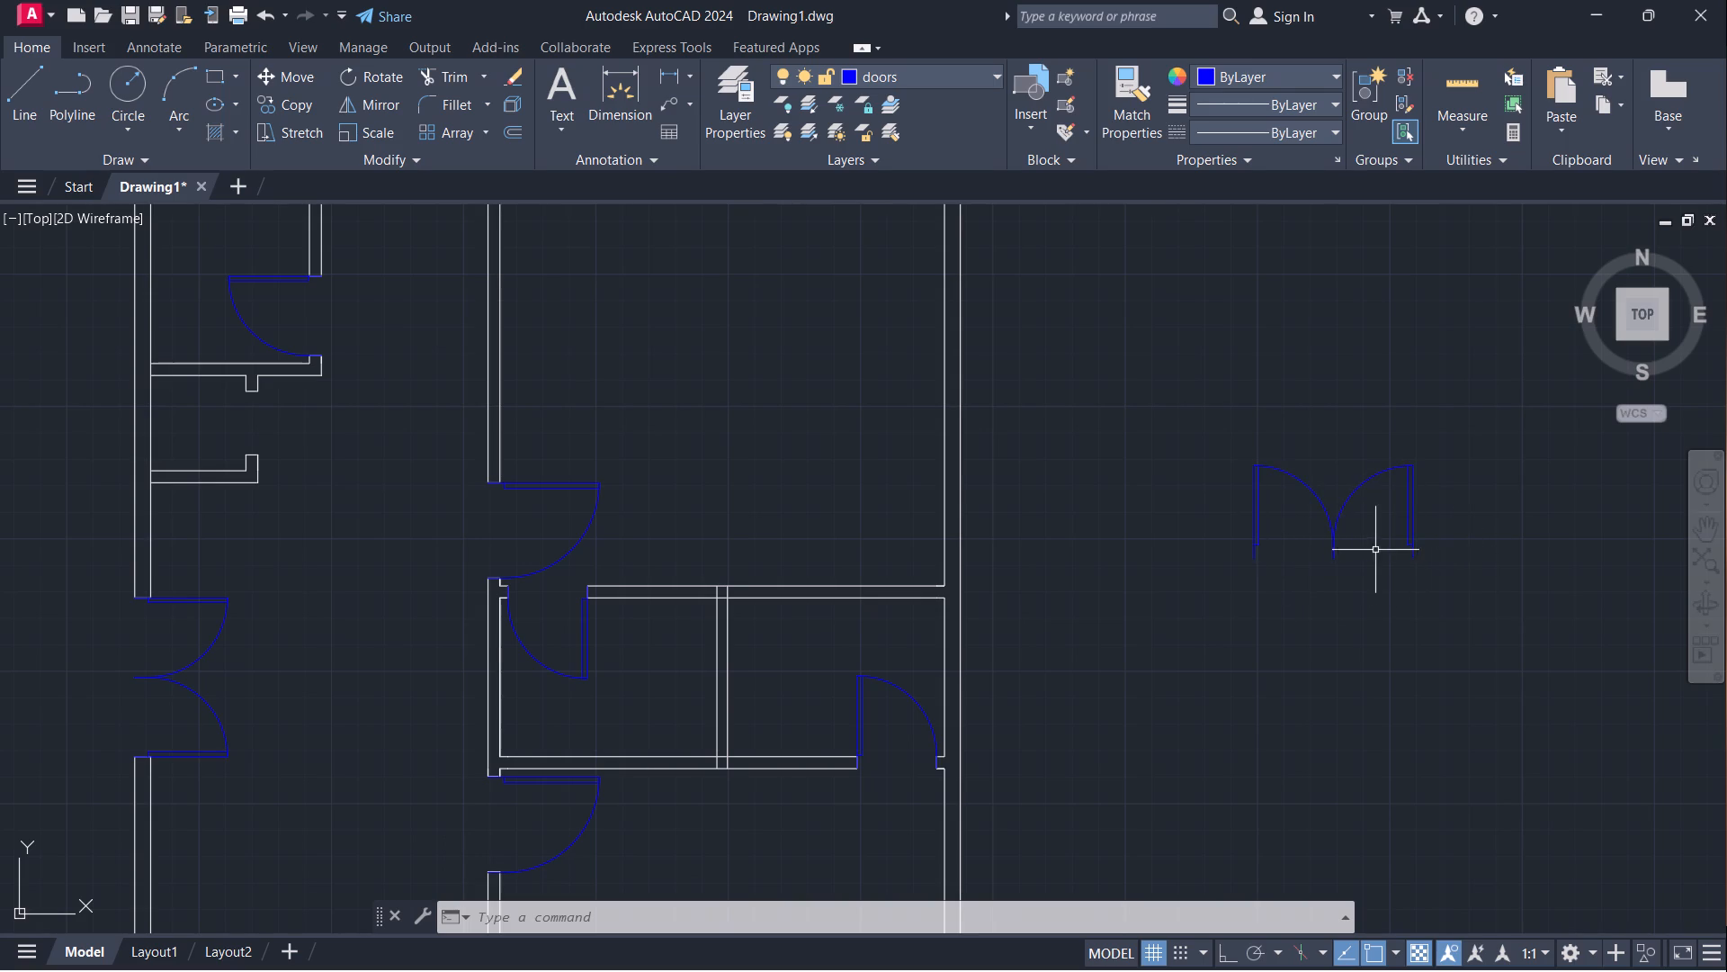
Scale the double door by reference from its left jamb corner, making its overall jamb-to-jamb width 2'.
{"action": "left_click", "coordinate": [1334, 556]}
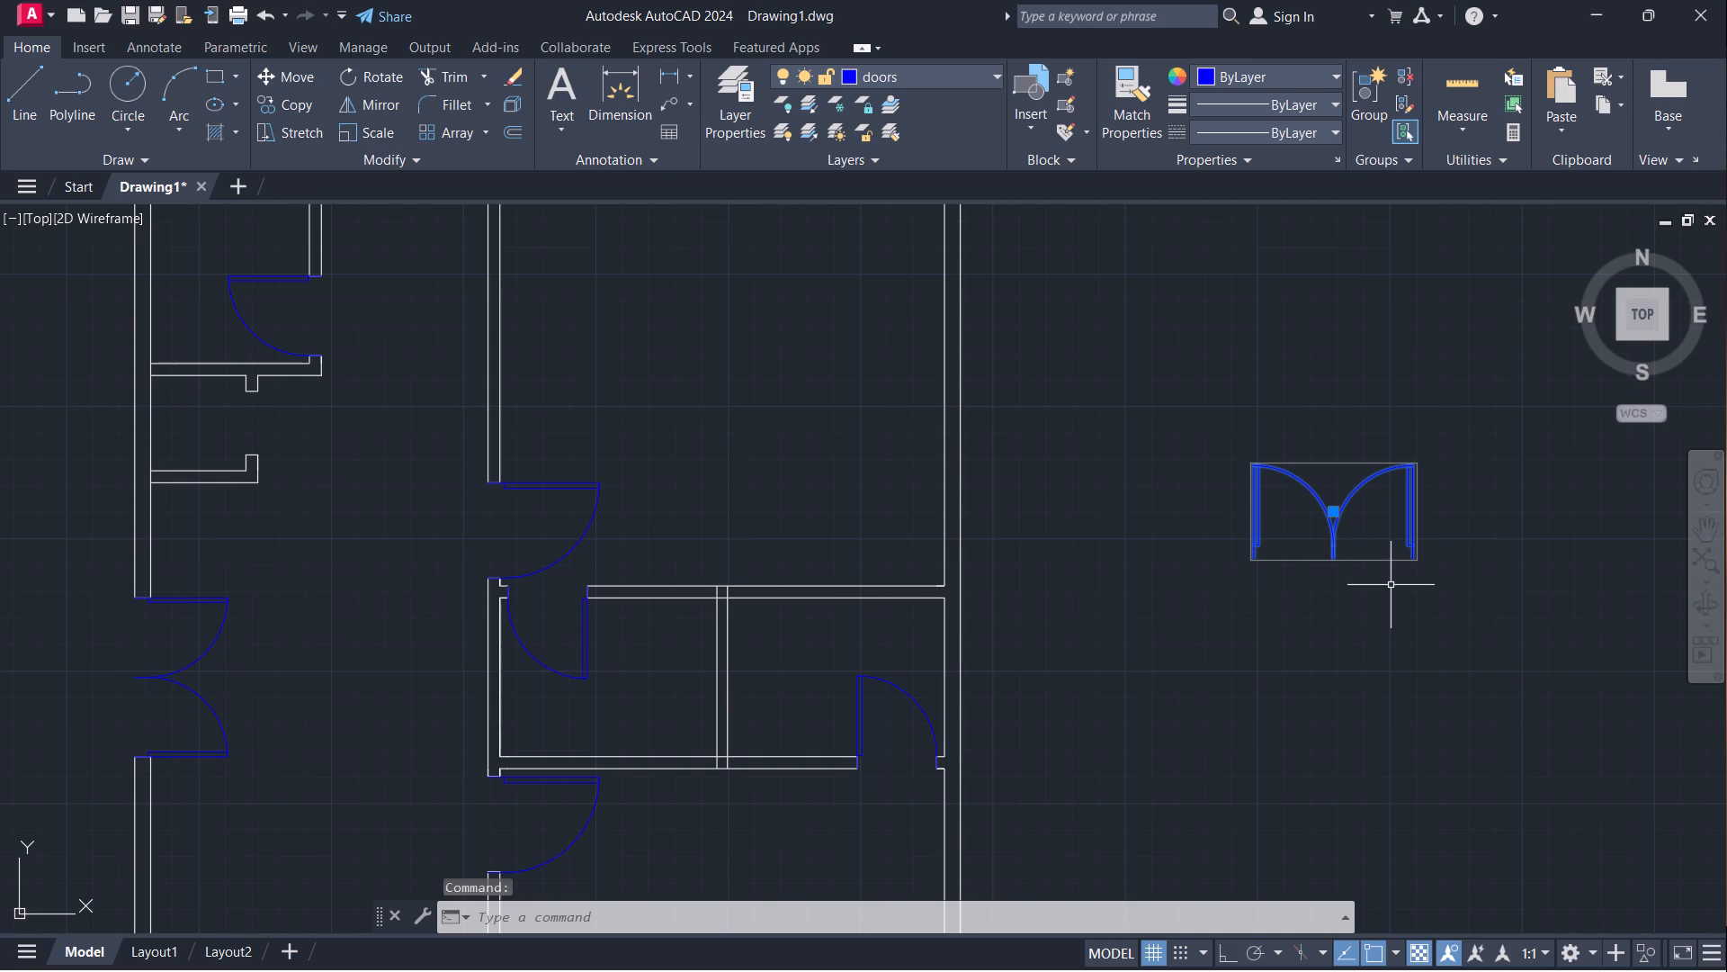
{"action": "type", "text": "sc"}
{"action": "key", "text": "Return"}
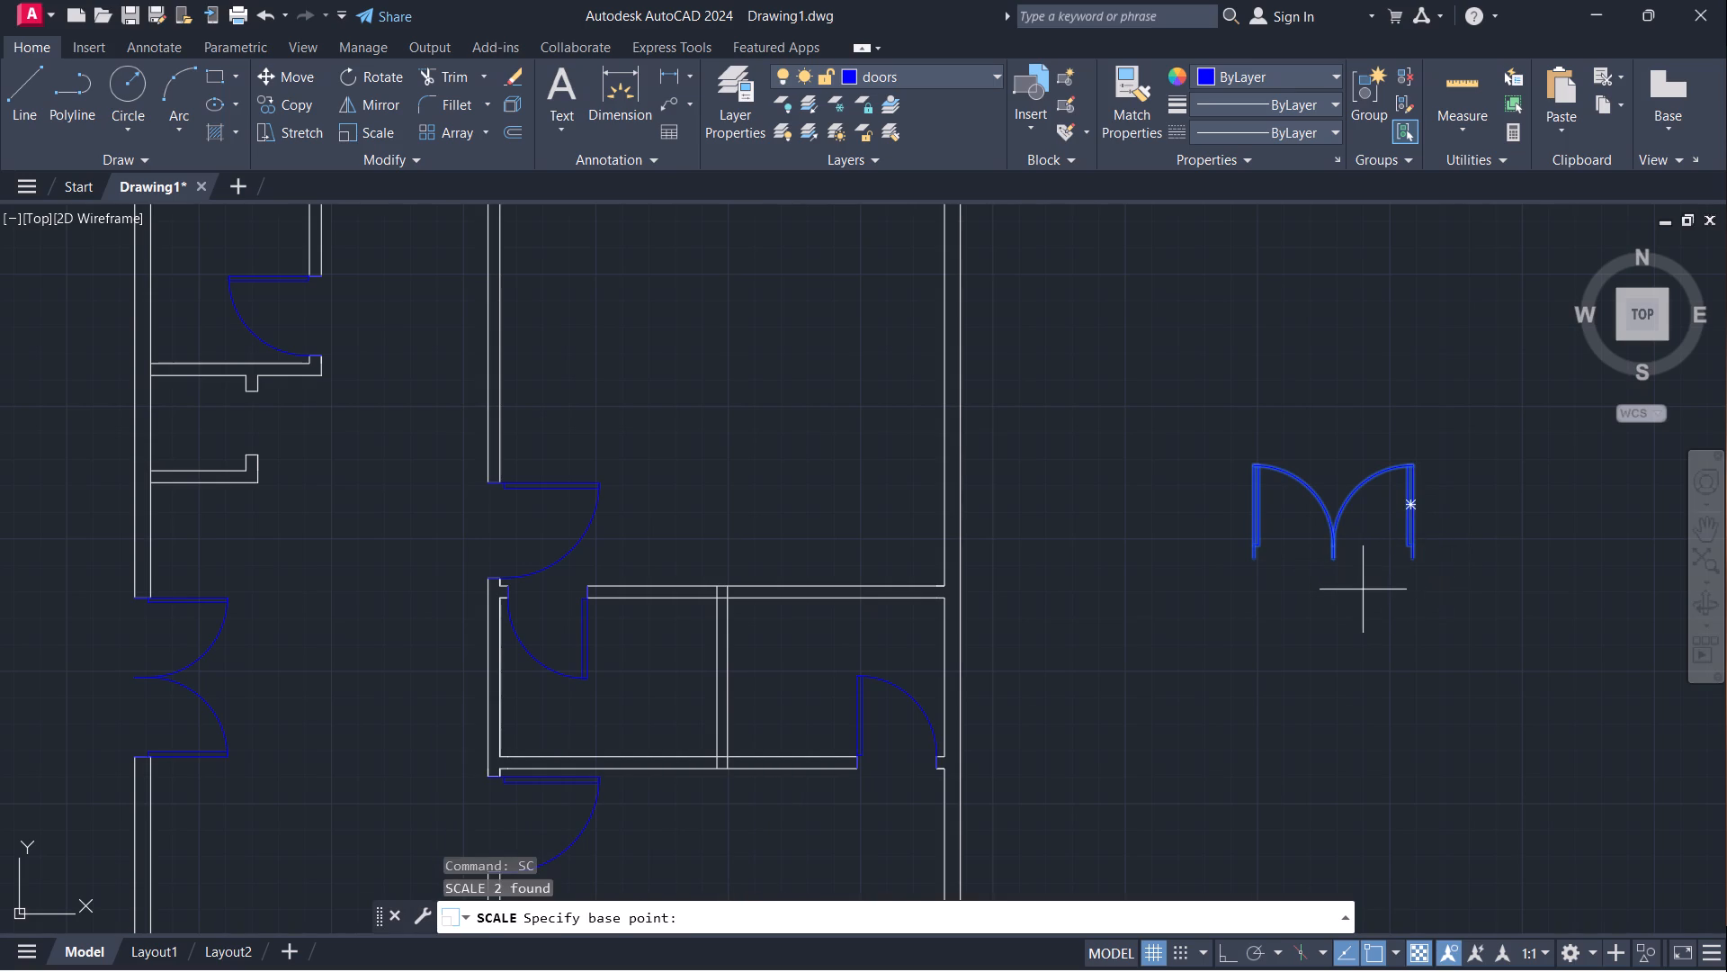
{"action": "left_click", "coordinate": [1255, 567]}
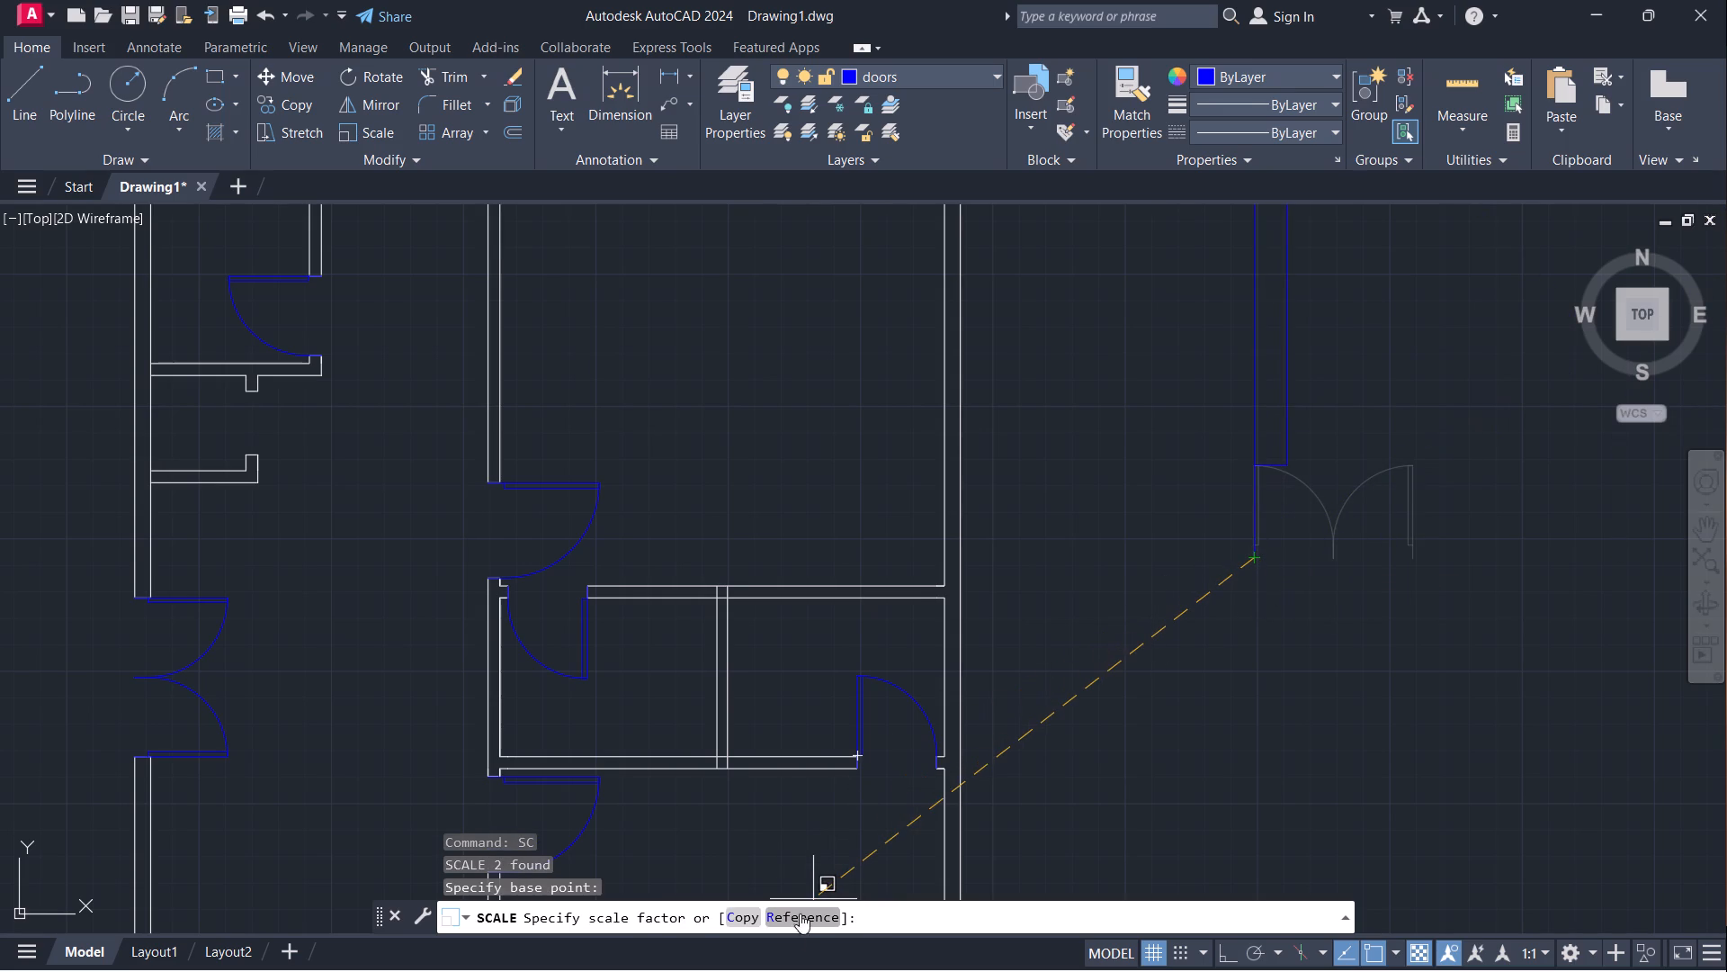
{"action": "left_click", "coordinate": [781, 910]}
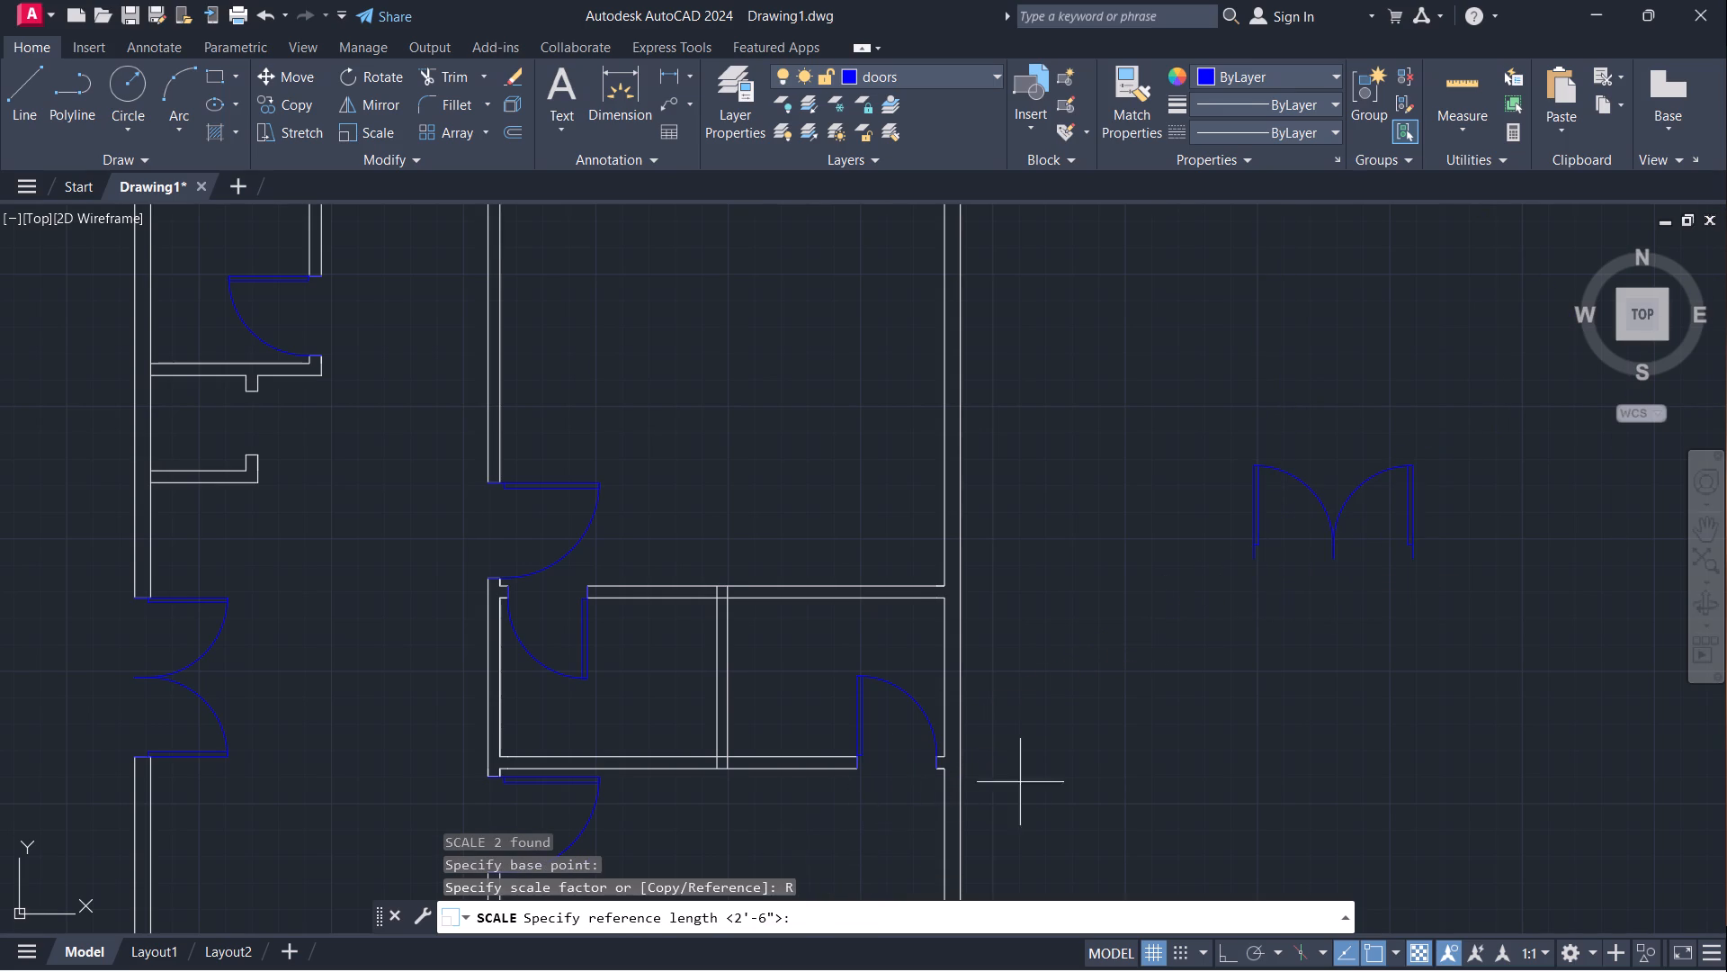
{"action": "left_click", "coordinate": [1258, 555]}
{"action": "left_click", "coordinate": [1418, 560]}
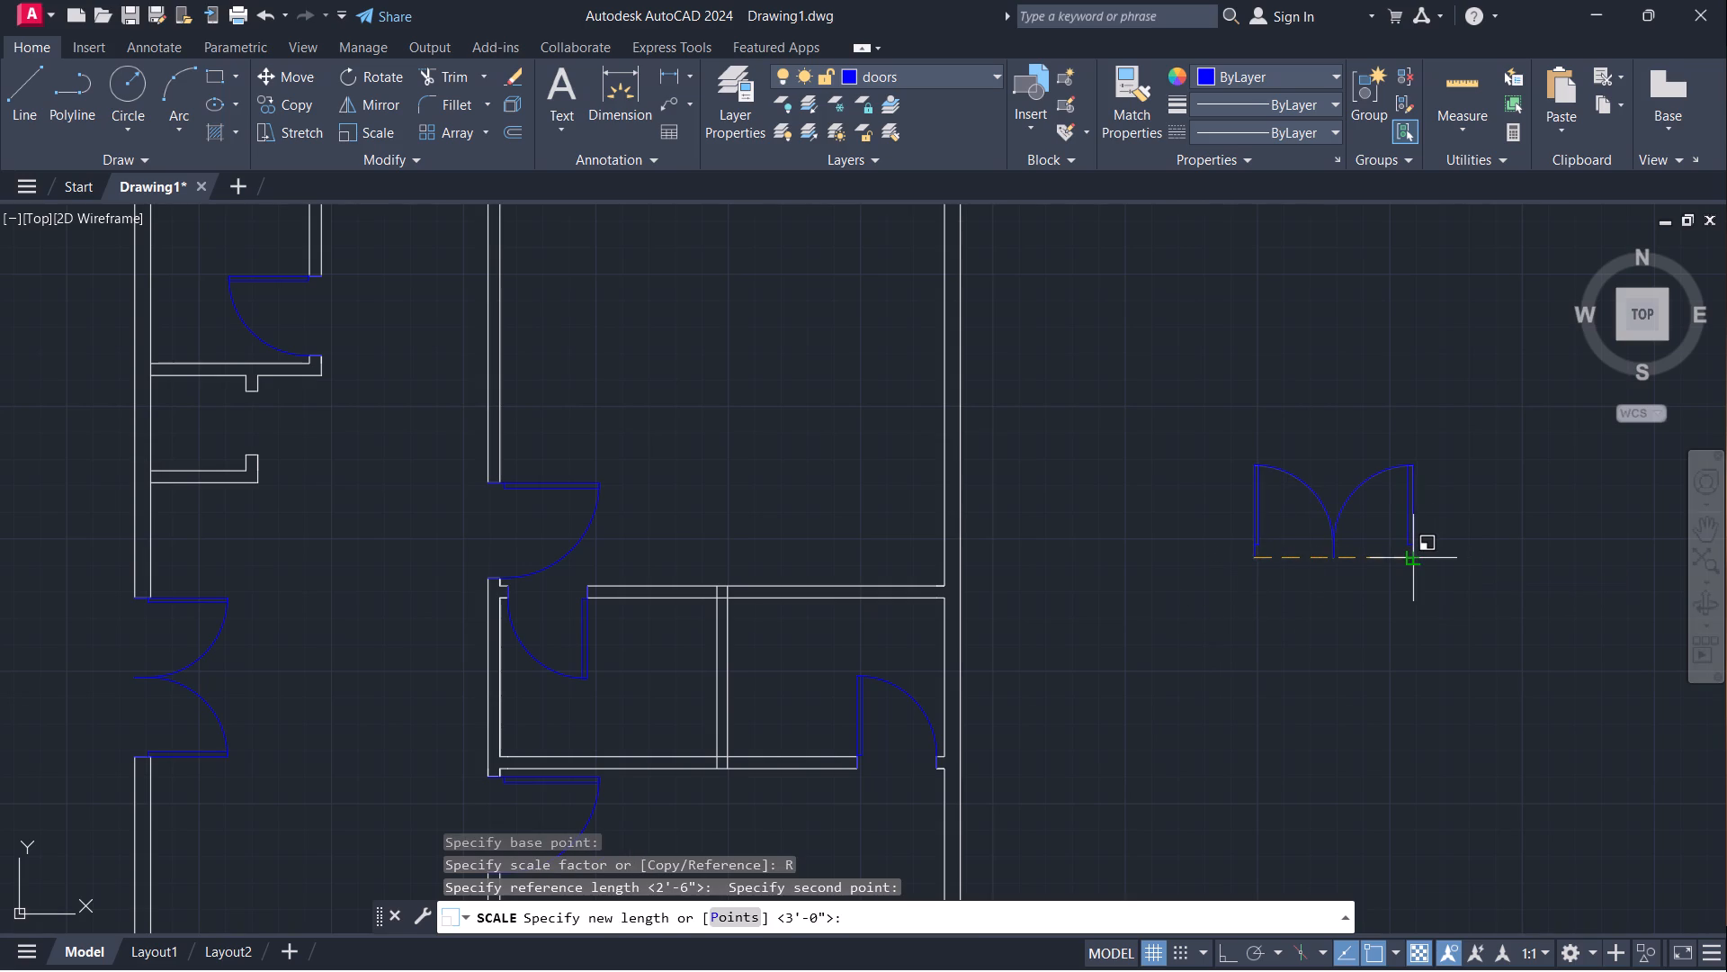
{"action": "type", "text": "2'"}
{"action": "key", "text": "Return"}
Rotate the 2' double door a quarter turn clockwise about its right jamb corner so that its leaves point right.
{"action": "left_click", "coordinate": [1130, 463]}
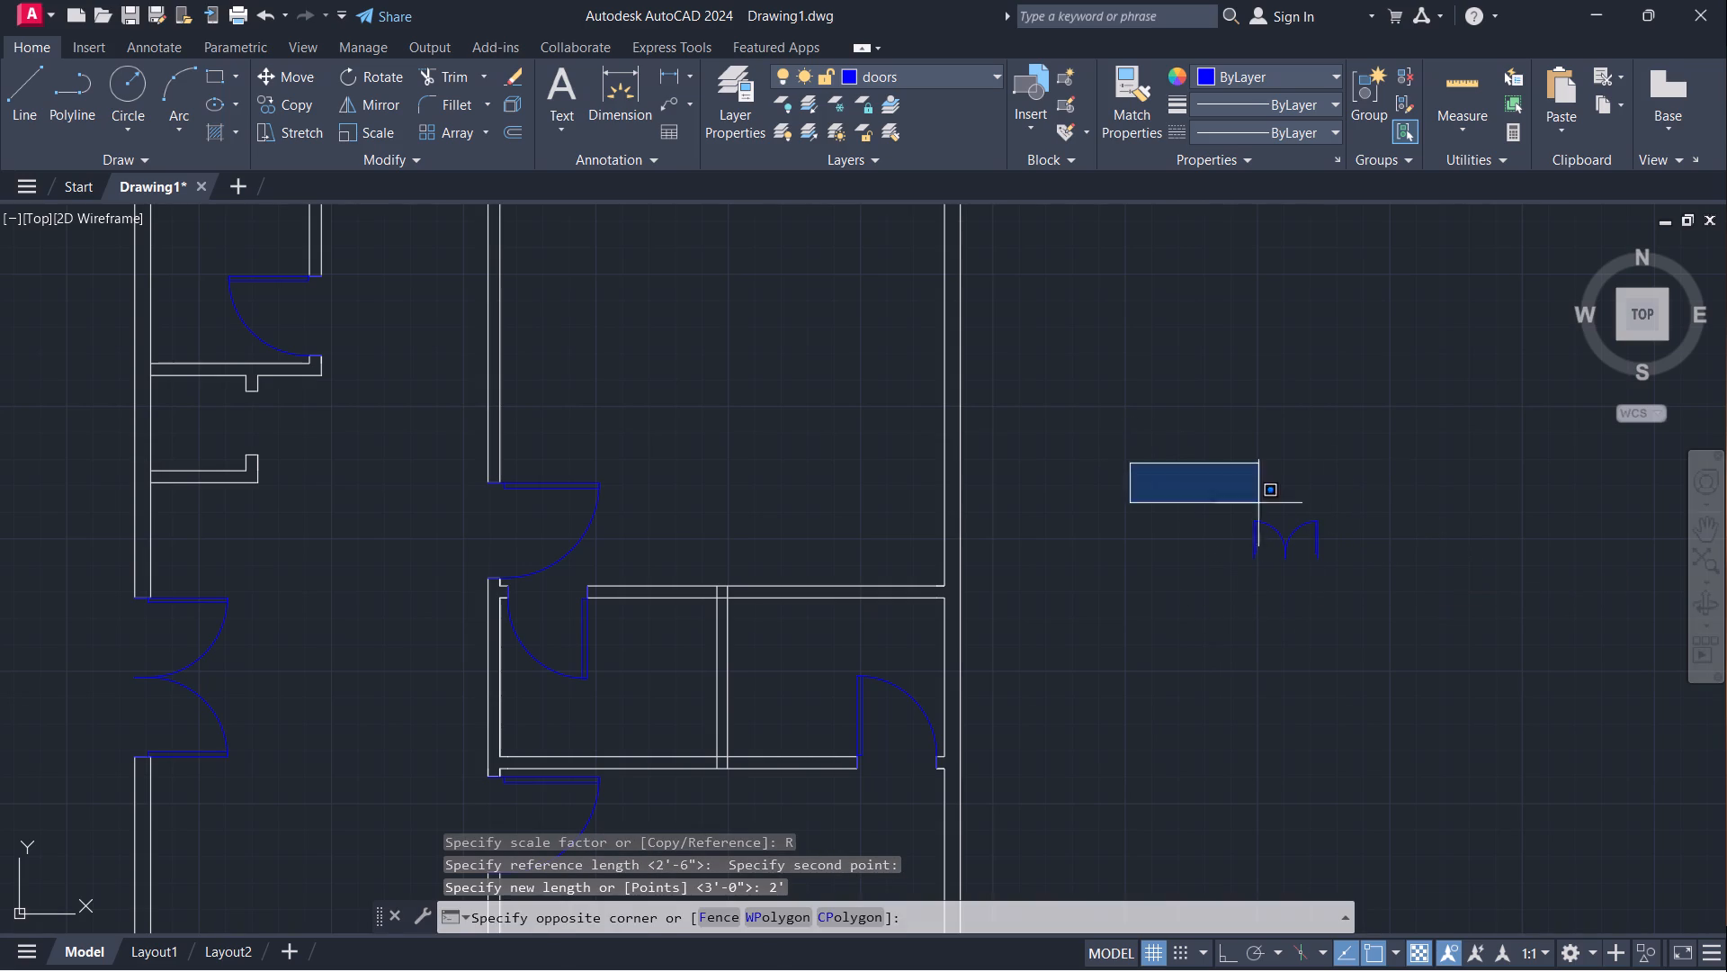
{"action": "left_click", "coordinate": [1417, 642]}
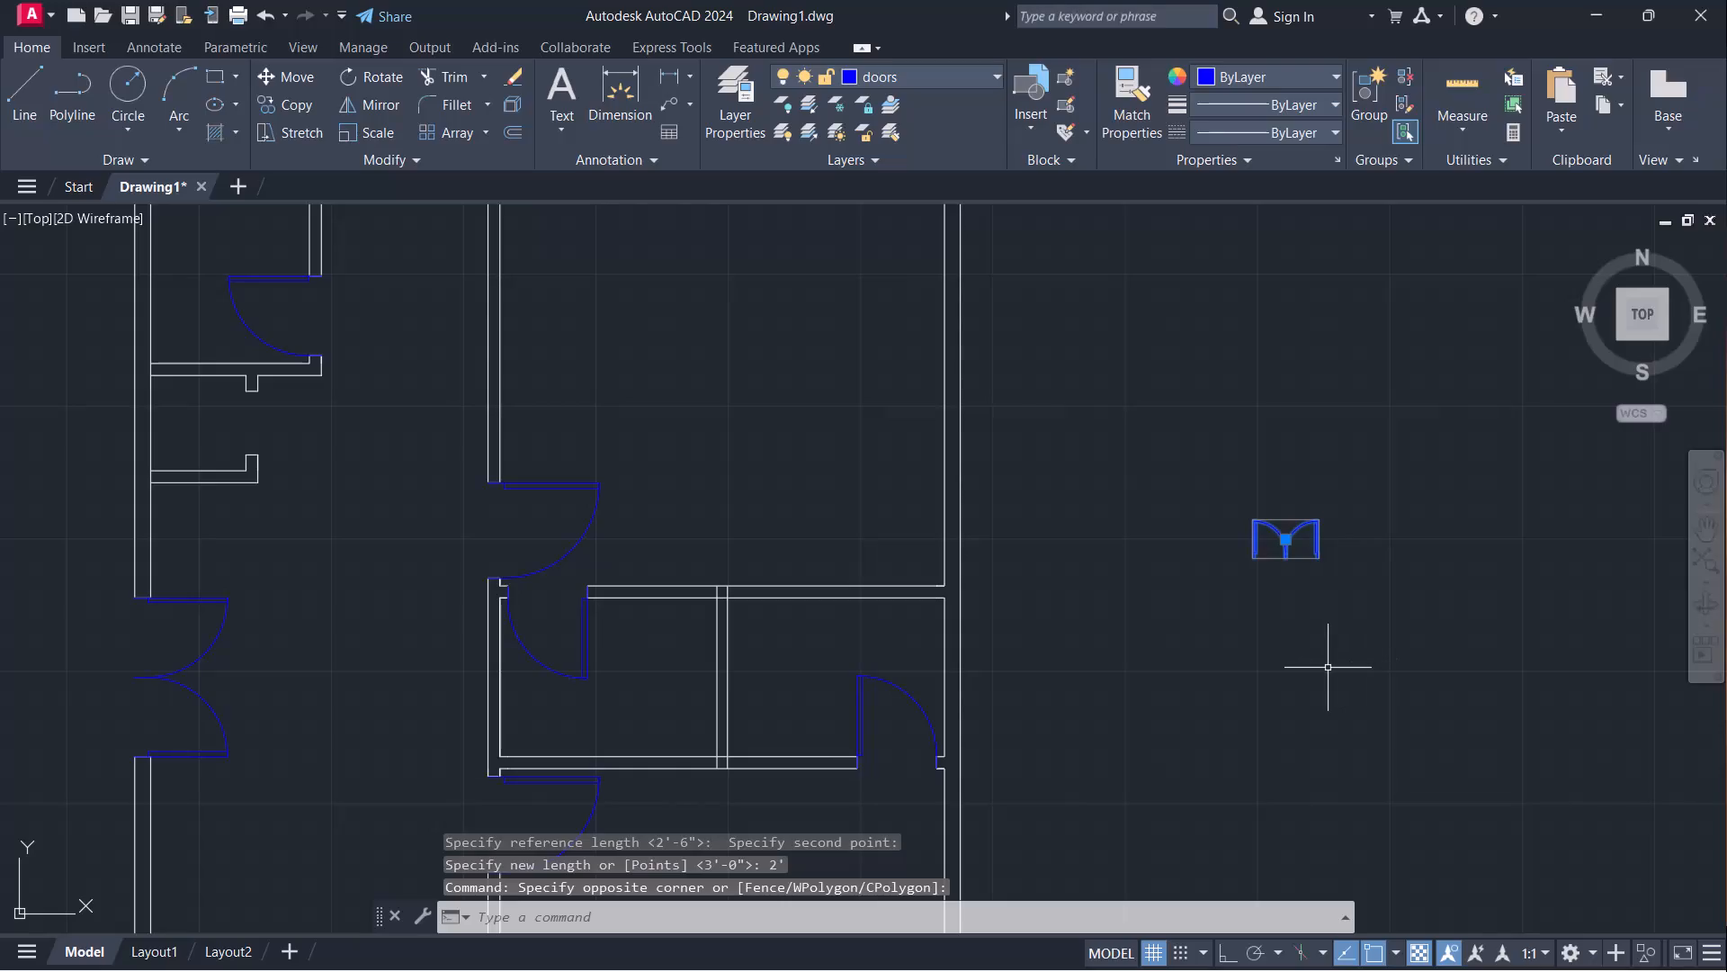
{"action": "type", "text": "ro"}
{"action": "key", "text": "Return"}
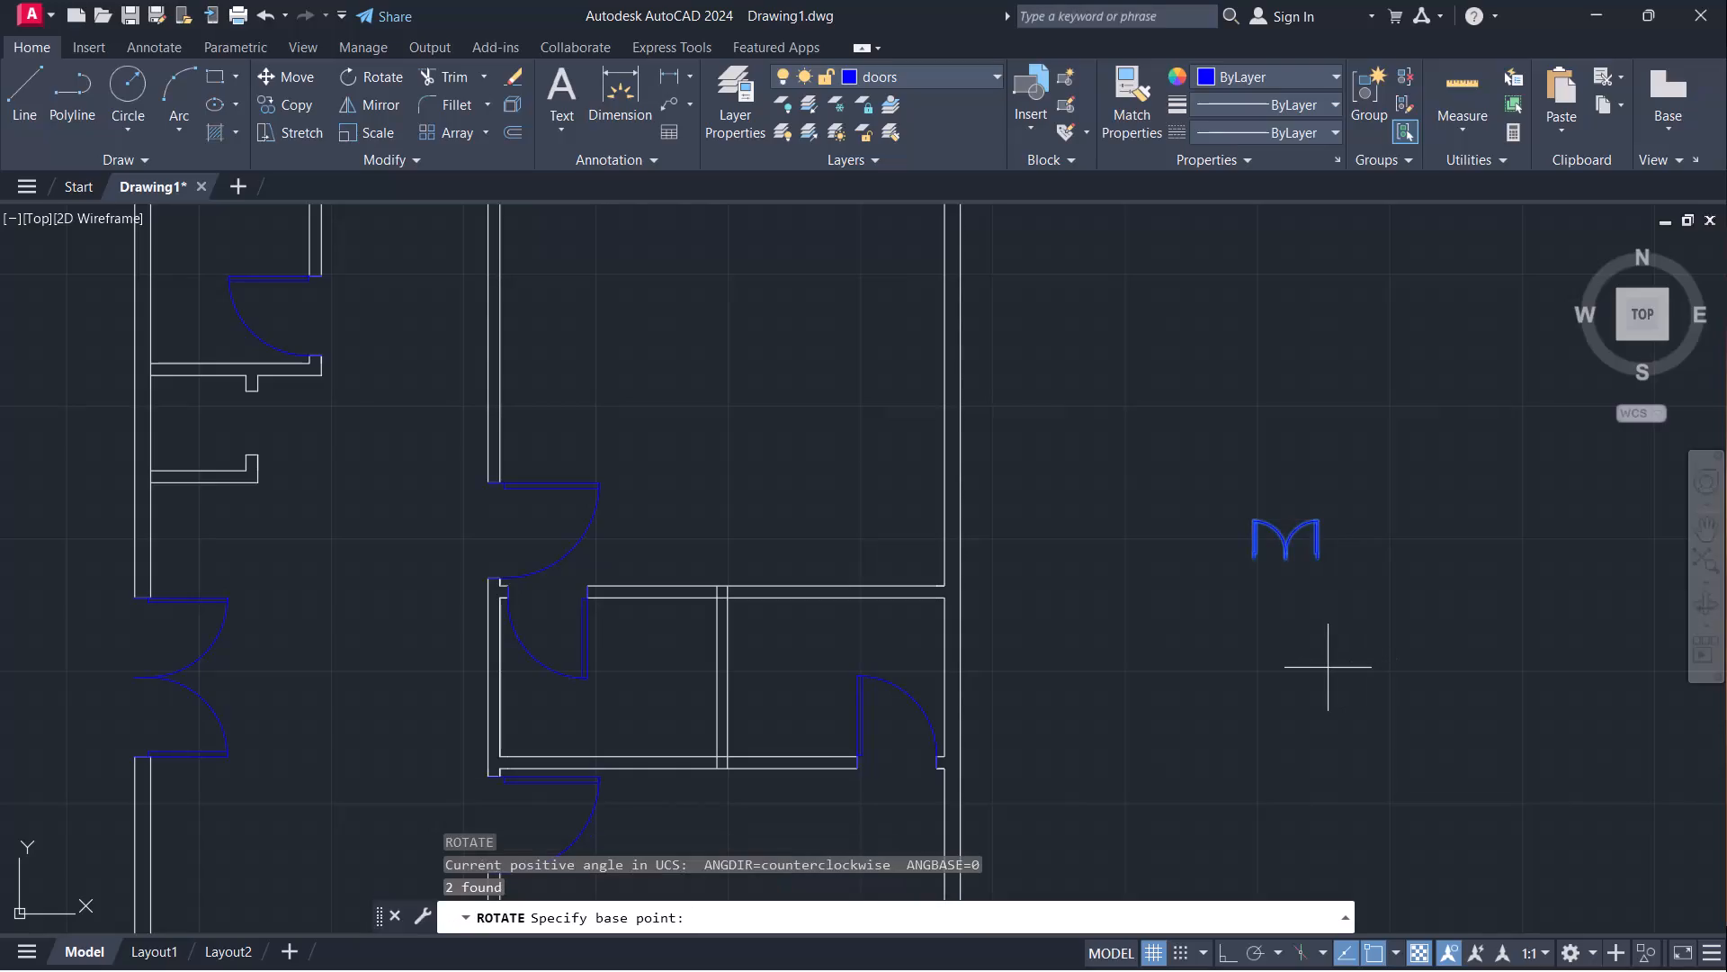
{"action": "left_click", "coordinate": [1320, 562]}
{"action": "left_click", "coordinate": [1317, 750]}
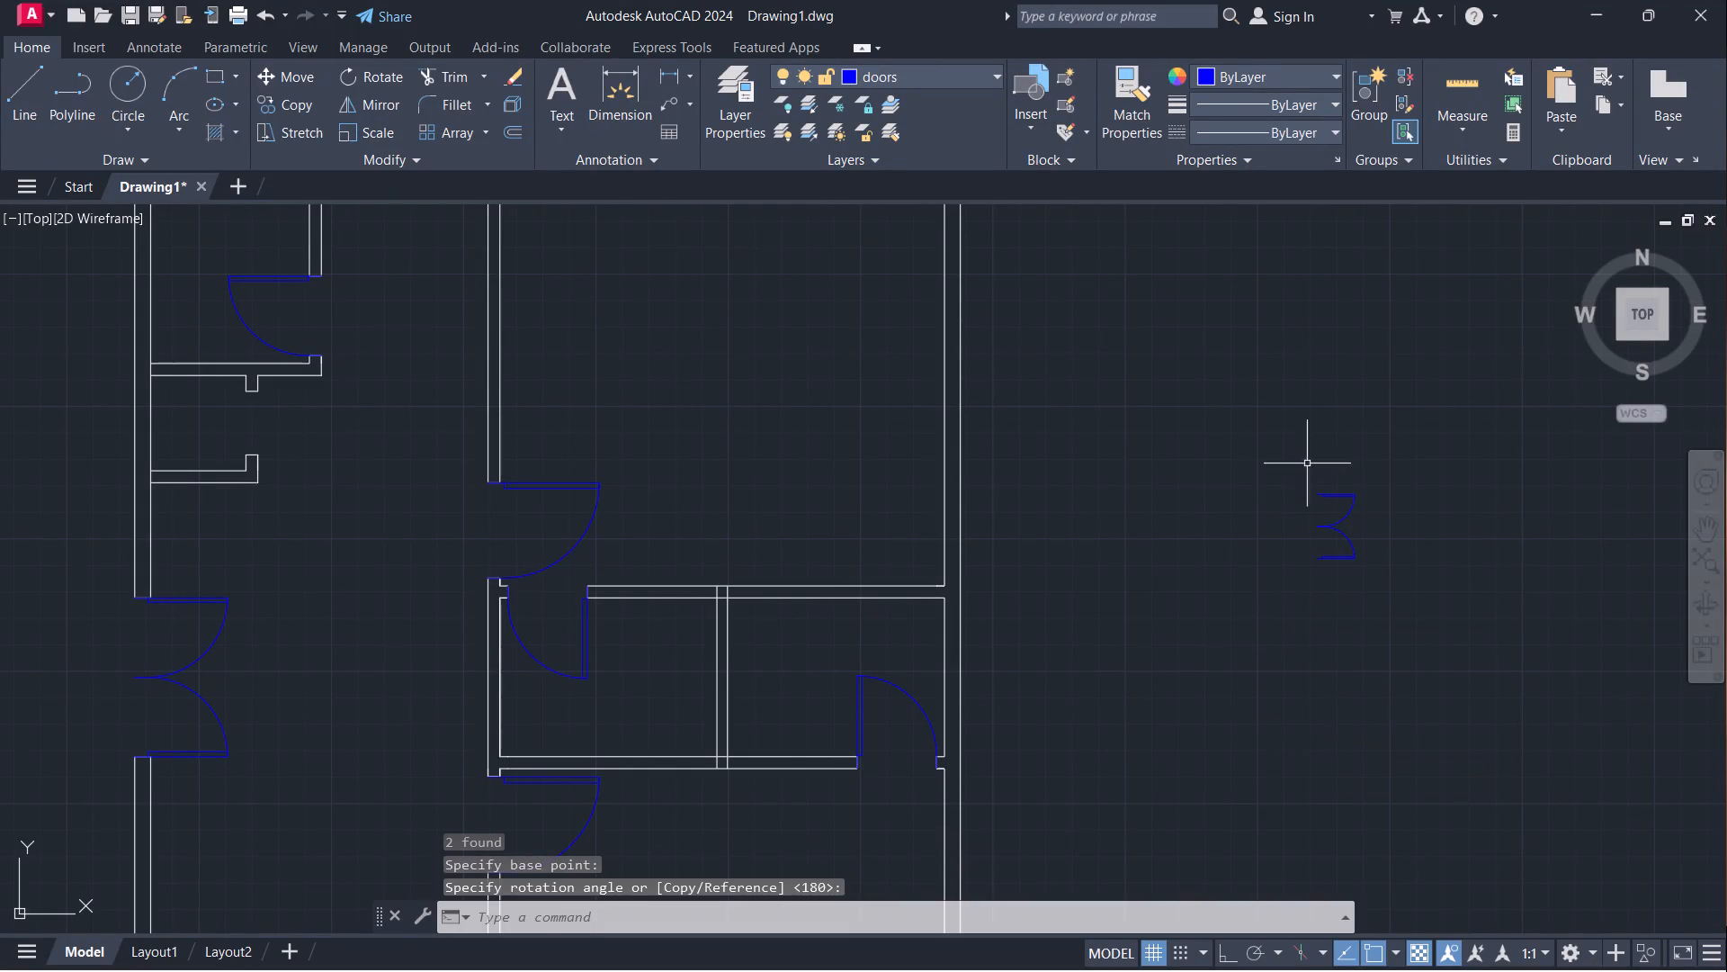
Mirror the loose 2' double door about a vertical line just to its right, keeping the original, to get a left-facing copy.
{"action": "left_click_drag", "start_coordinate": [1299, 457], "coordinate": [1310, 474]}
{"action": "left_click", "coordinate": [1409, 683]}
{"action": "type", "text": "mi"}
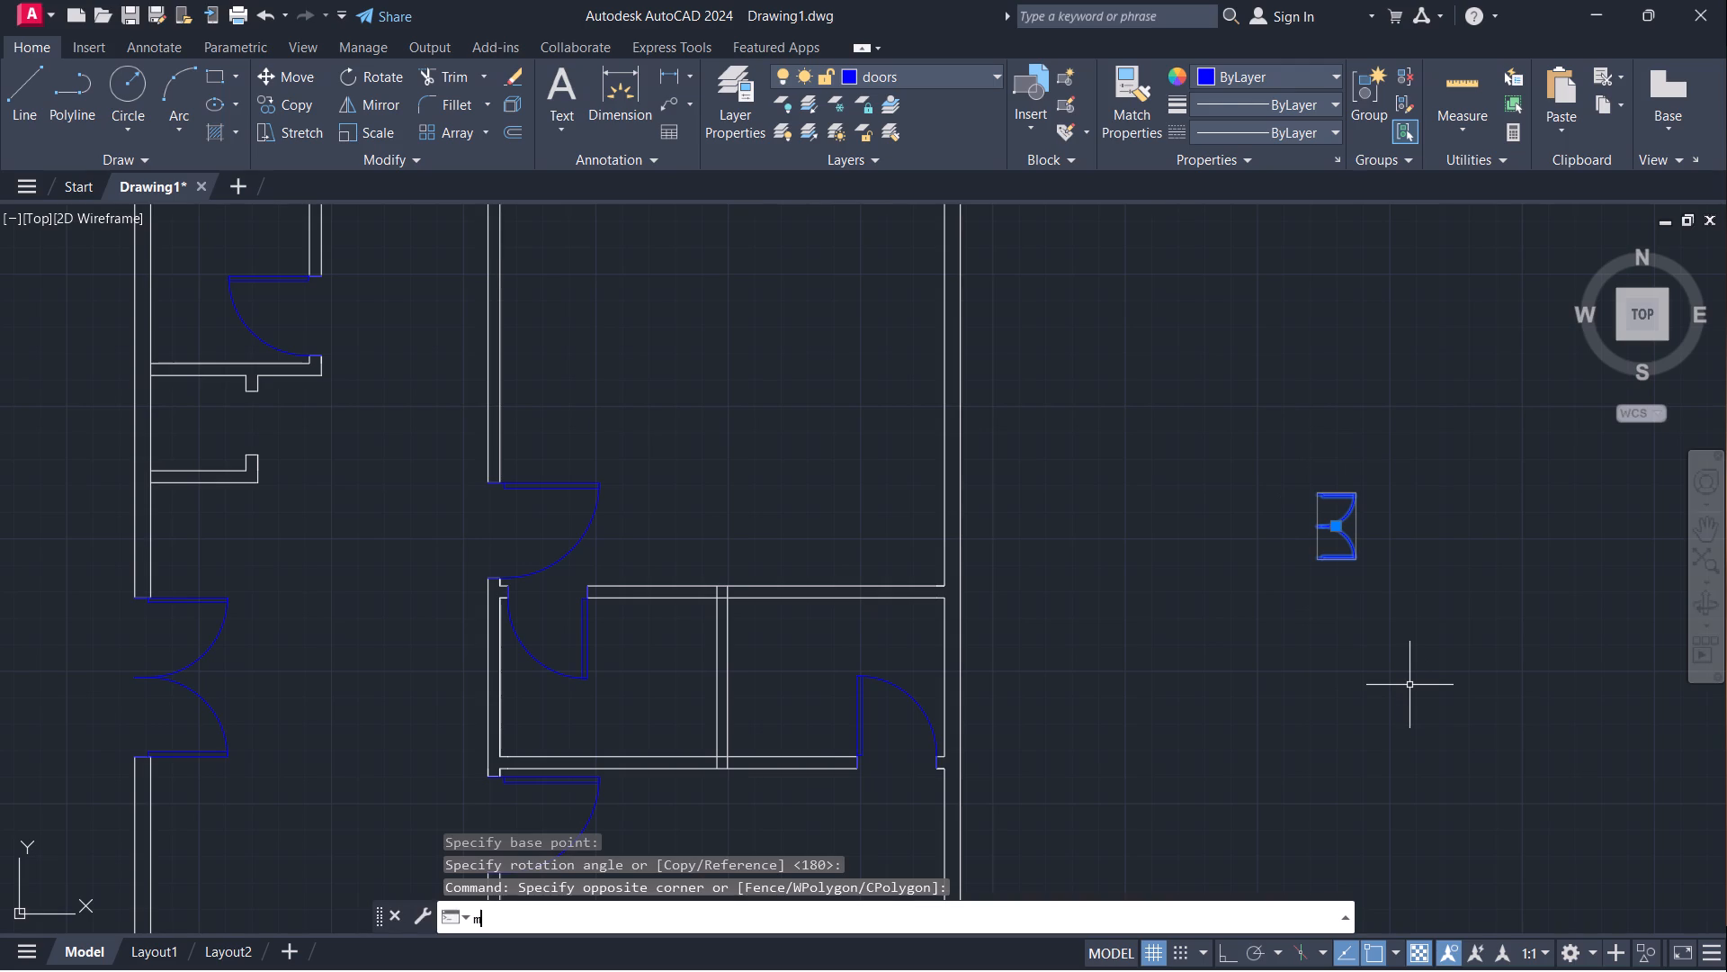
{"action": "key", "text": "Return"}
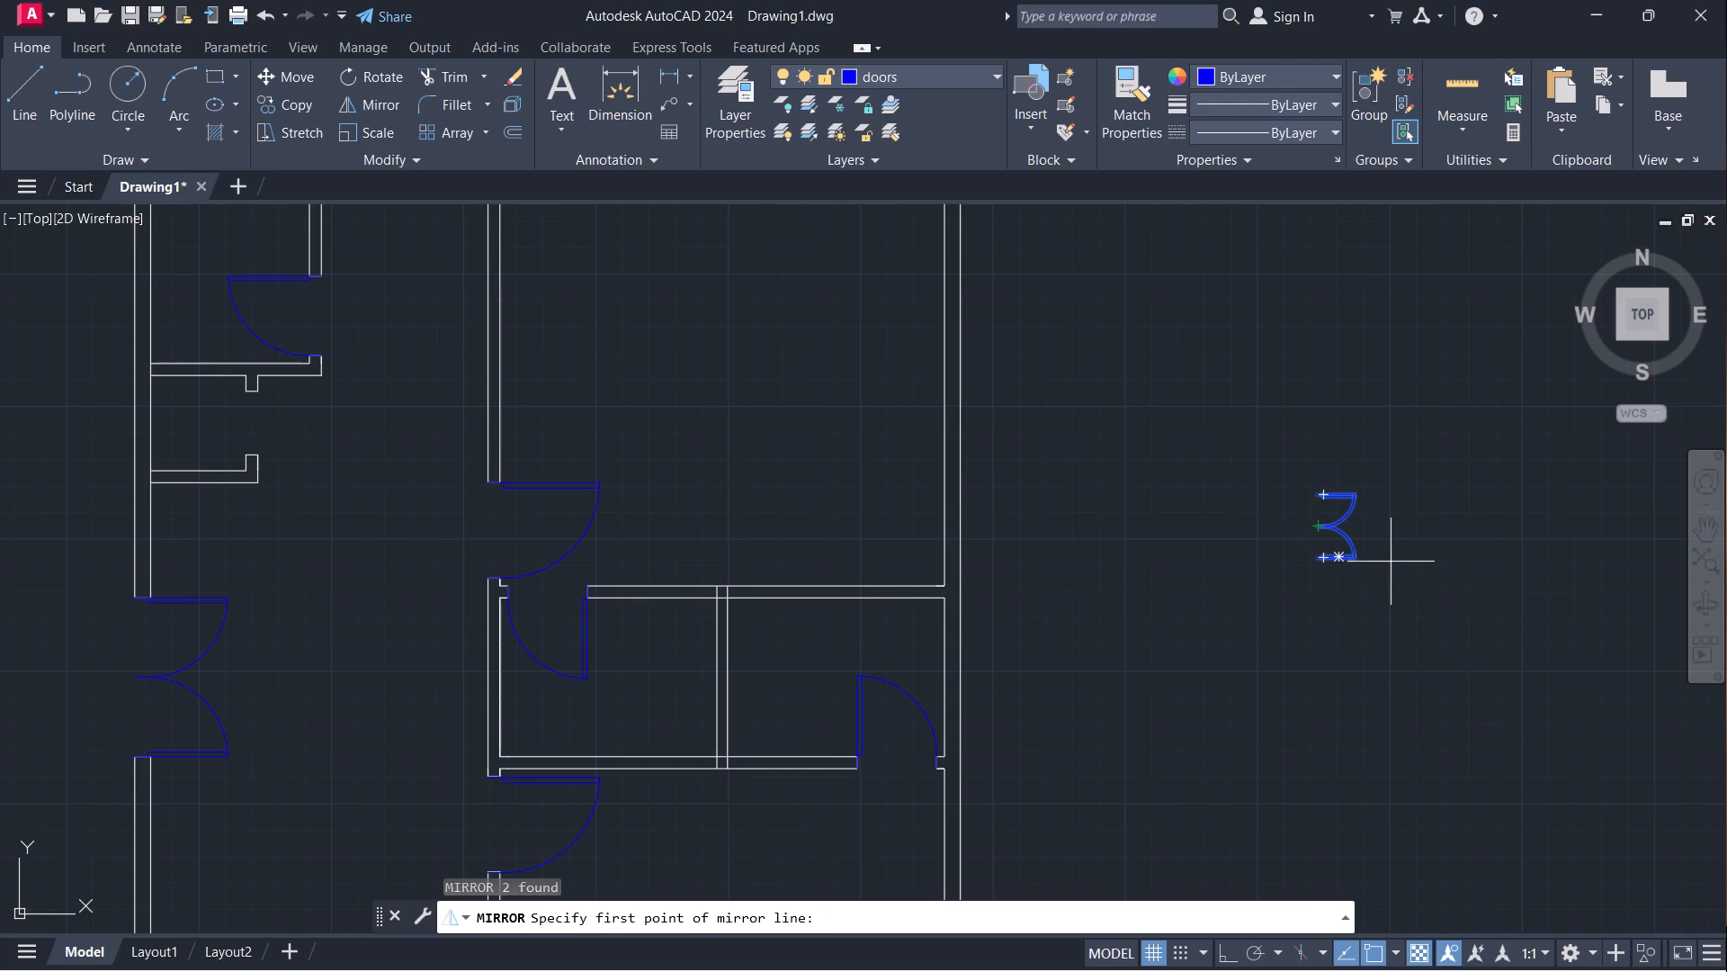
{"action": "left_click", "coordinate": [1396, 562]}
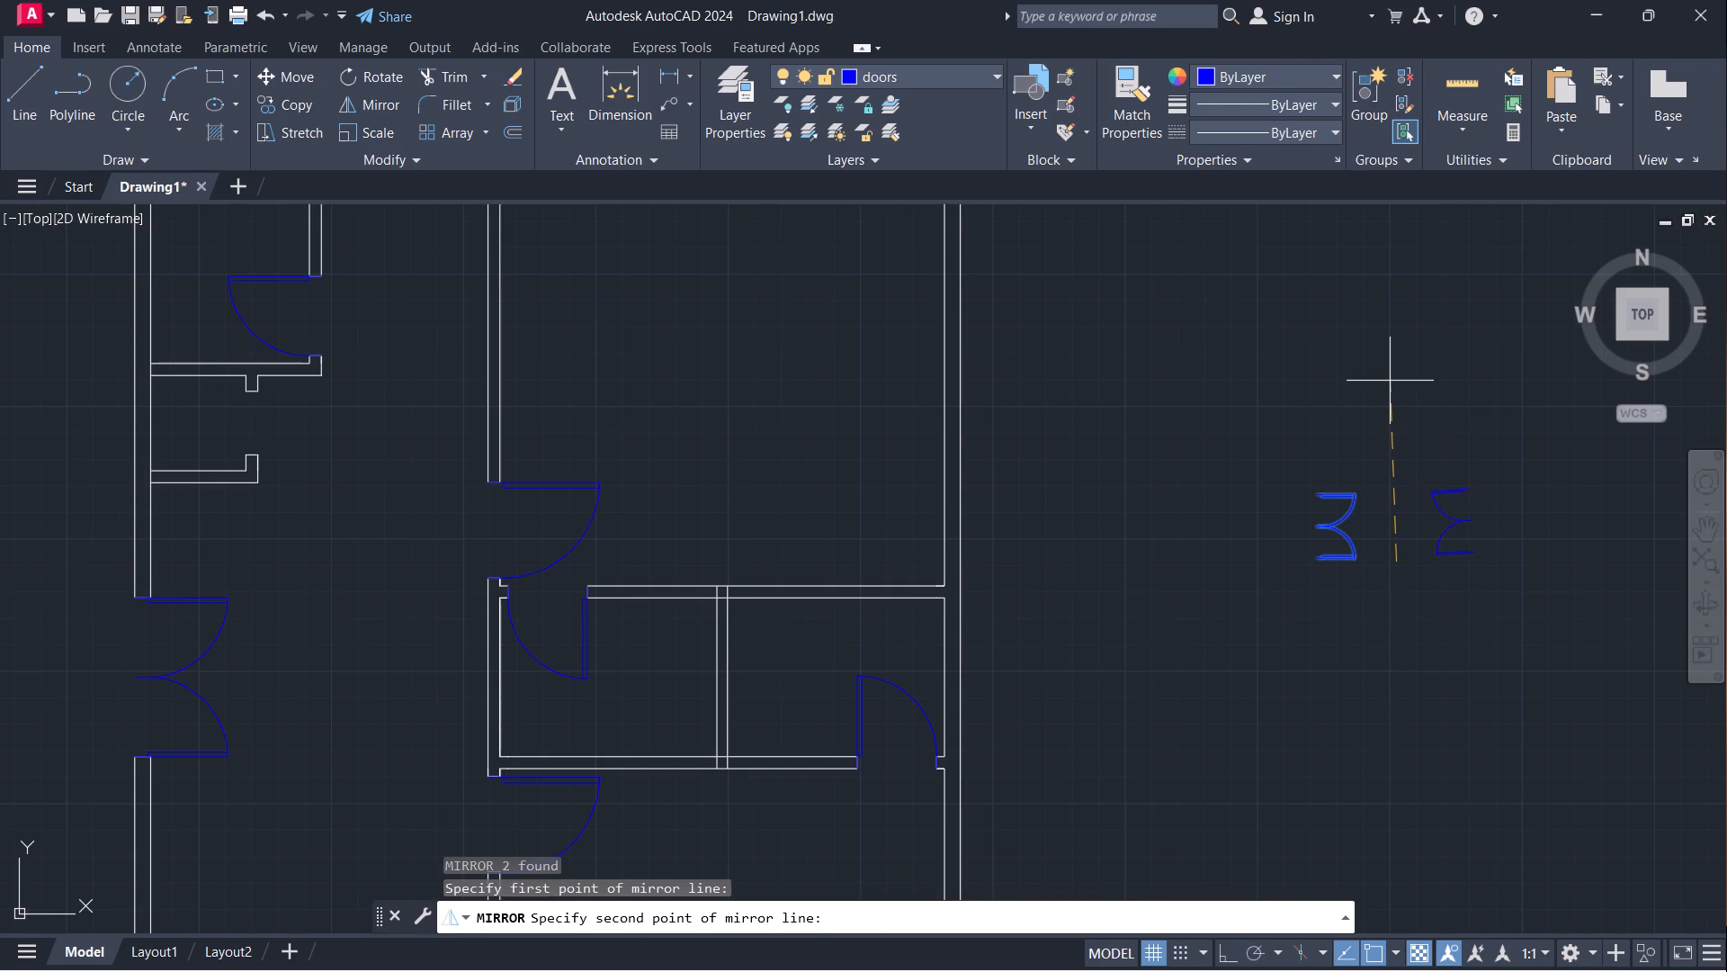
{"action": "key", "text": "F8"}
{"action": "key", "text": "Return"}
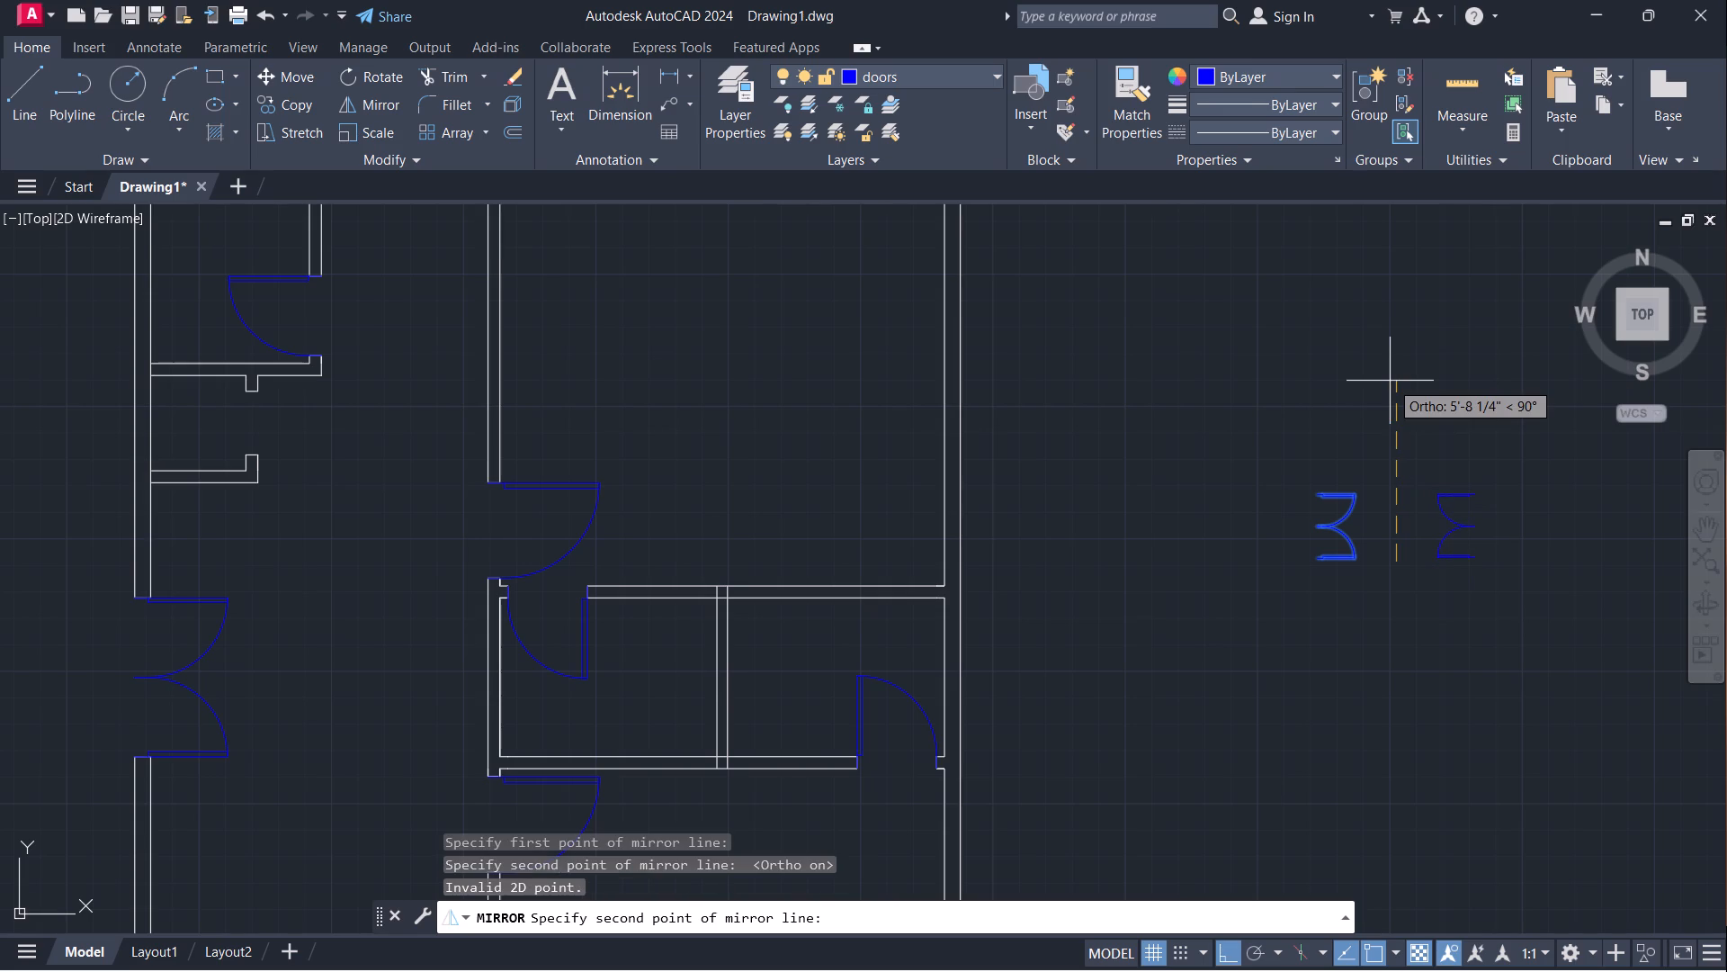
{"action": "key", "text": "Return"}
{"action": "left_click", "coordinate": [1390, 381]}
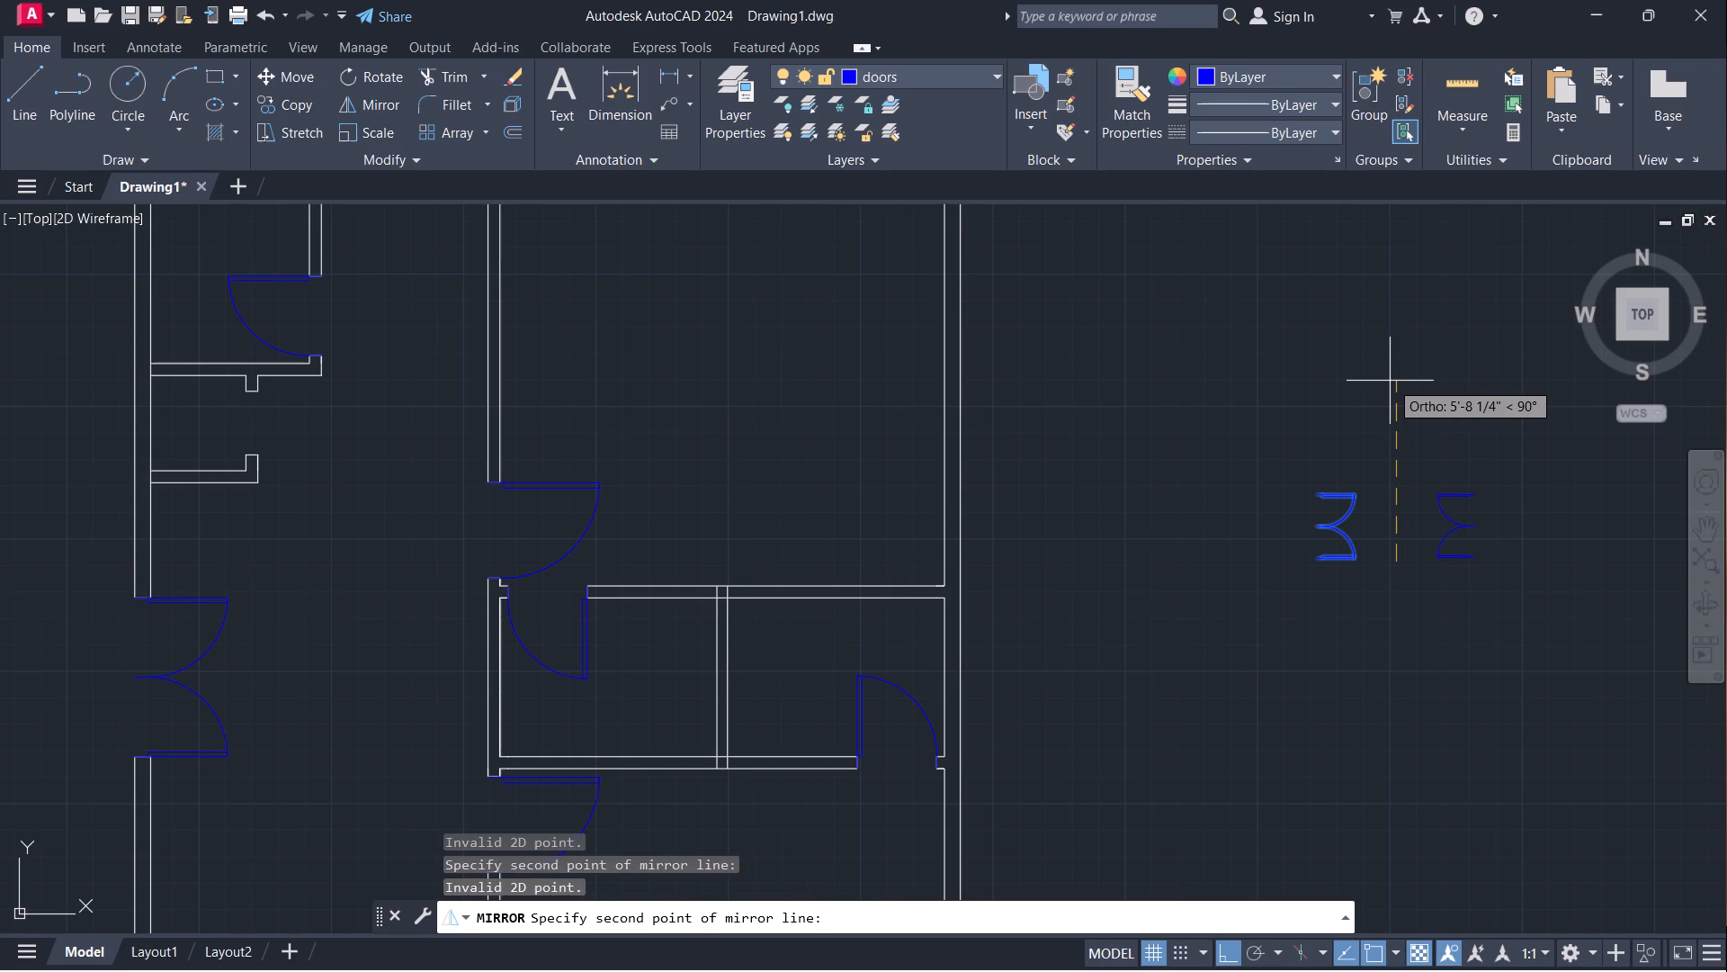
{"action": "key", "text": "Return"}
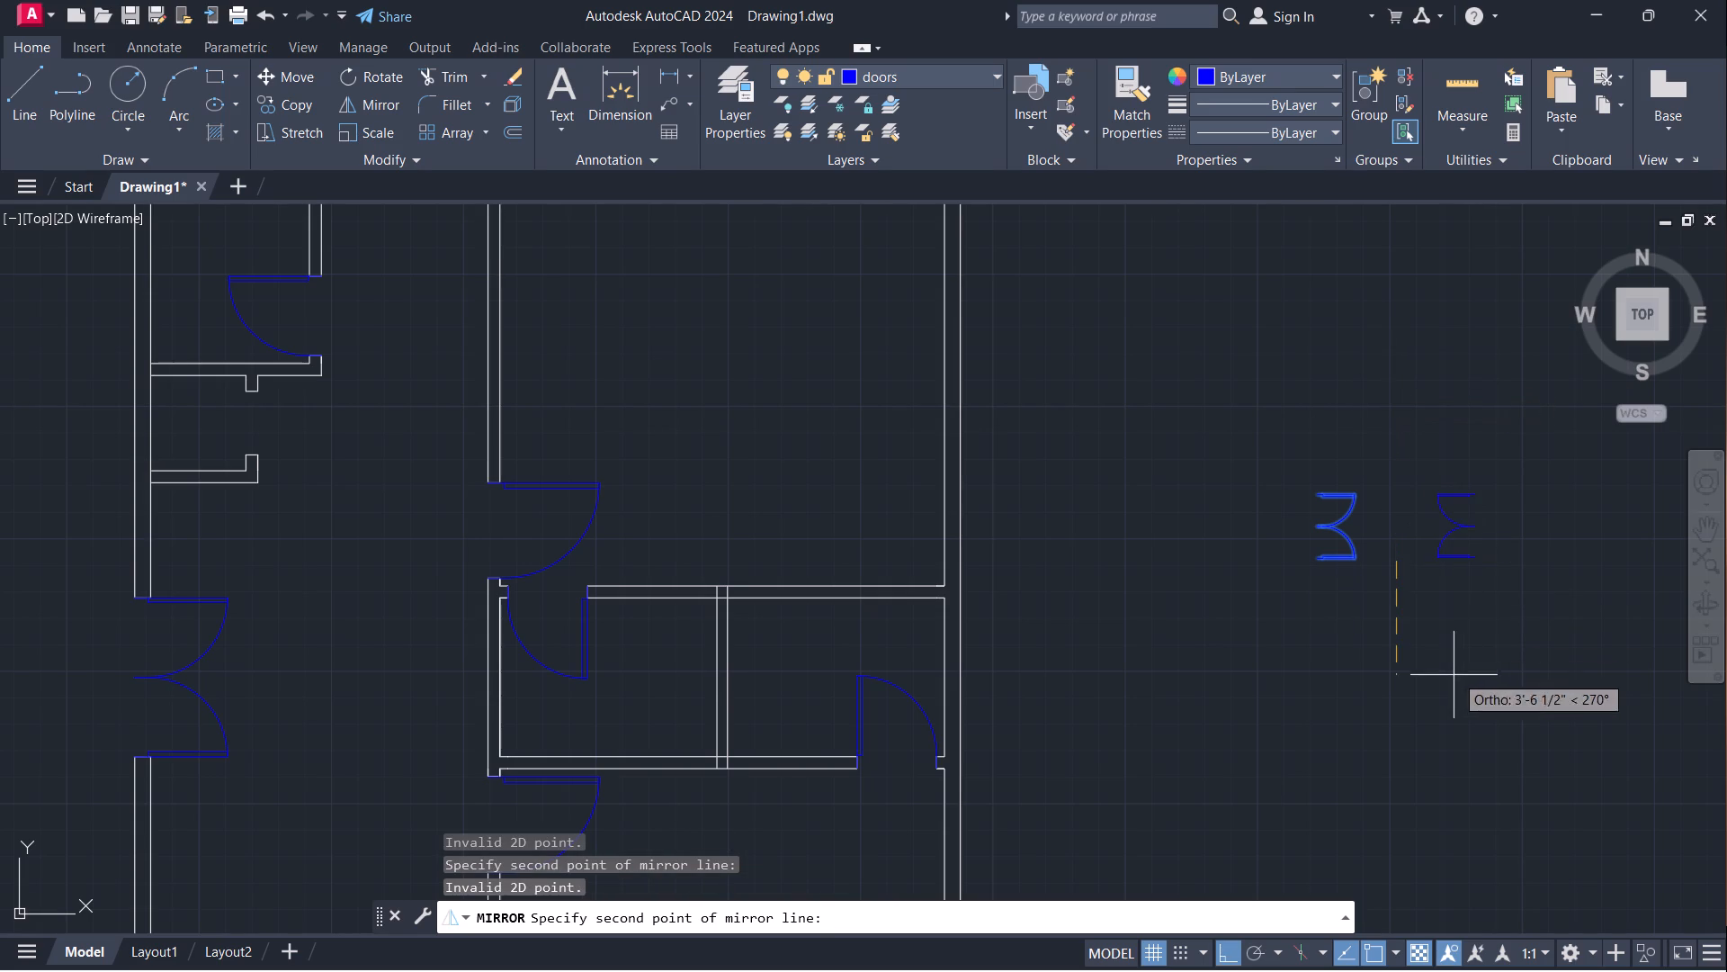
{"action": "left_click", "coordinate": [1415, 427]}
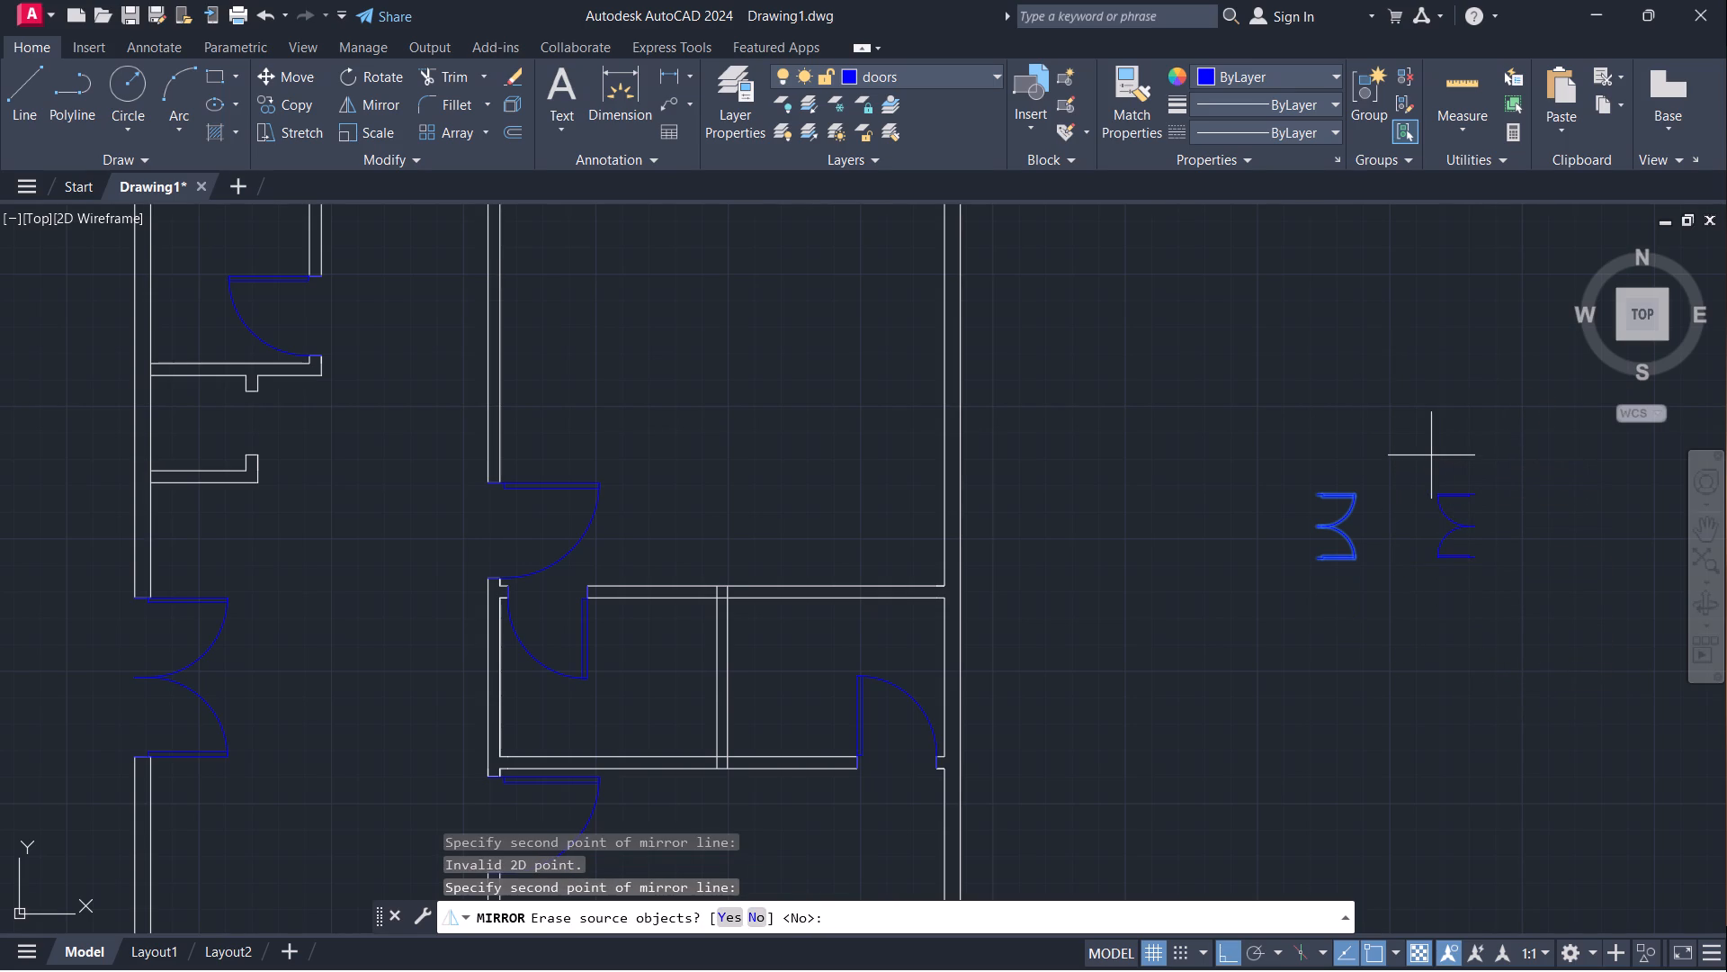
{"action": "key", "text": "Return"}
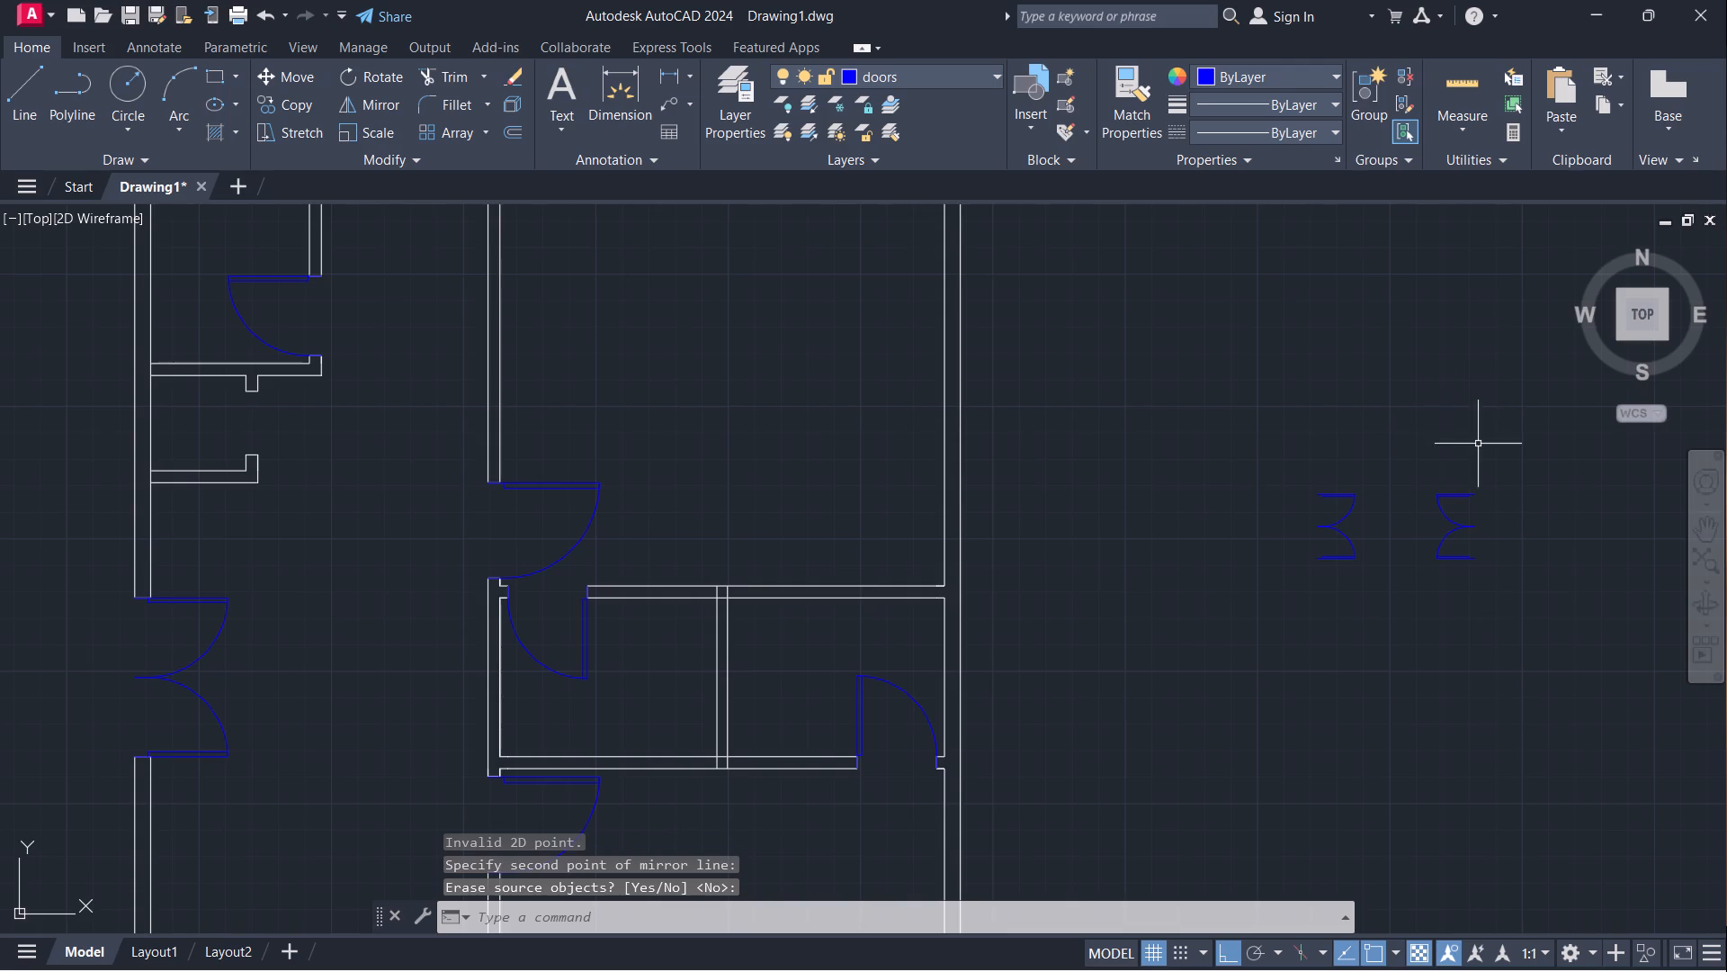
Move the right-facing 2' double door by its lower-left jamb corner onto the lower jamb's outer corner of the left unit's closet opening.
{"action": "scroll", "coordinate": [1478, 444], "scroll_direction": "down", "scroll_amount": 1}
{"action": "scroll", "coordinate": [1307, 644], "scroll_direction": "down", "scroll_amount": 1}
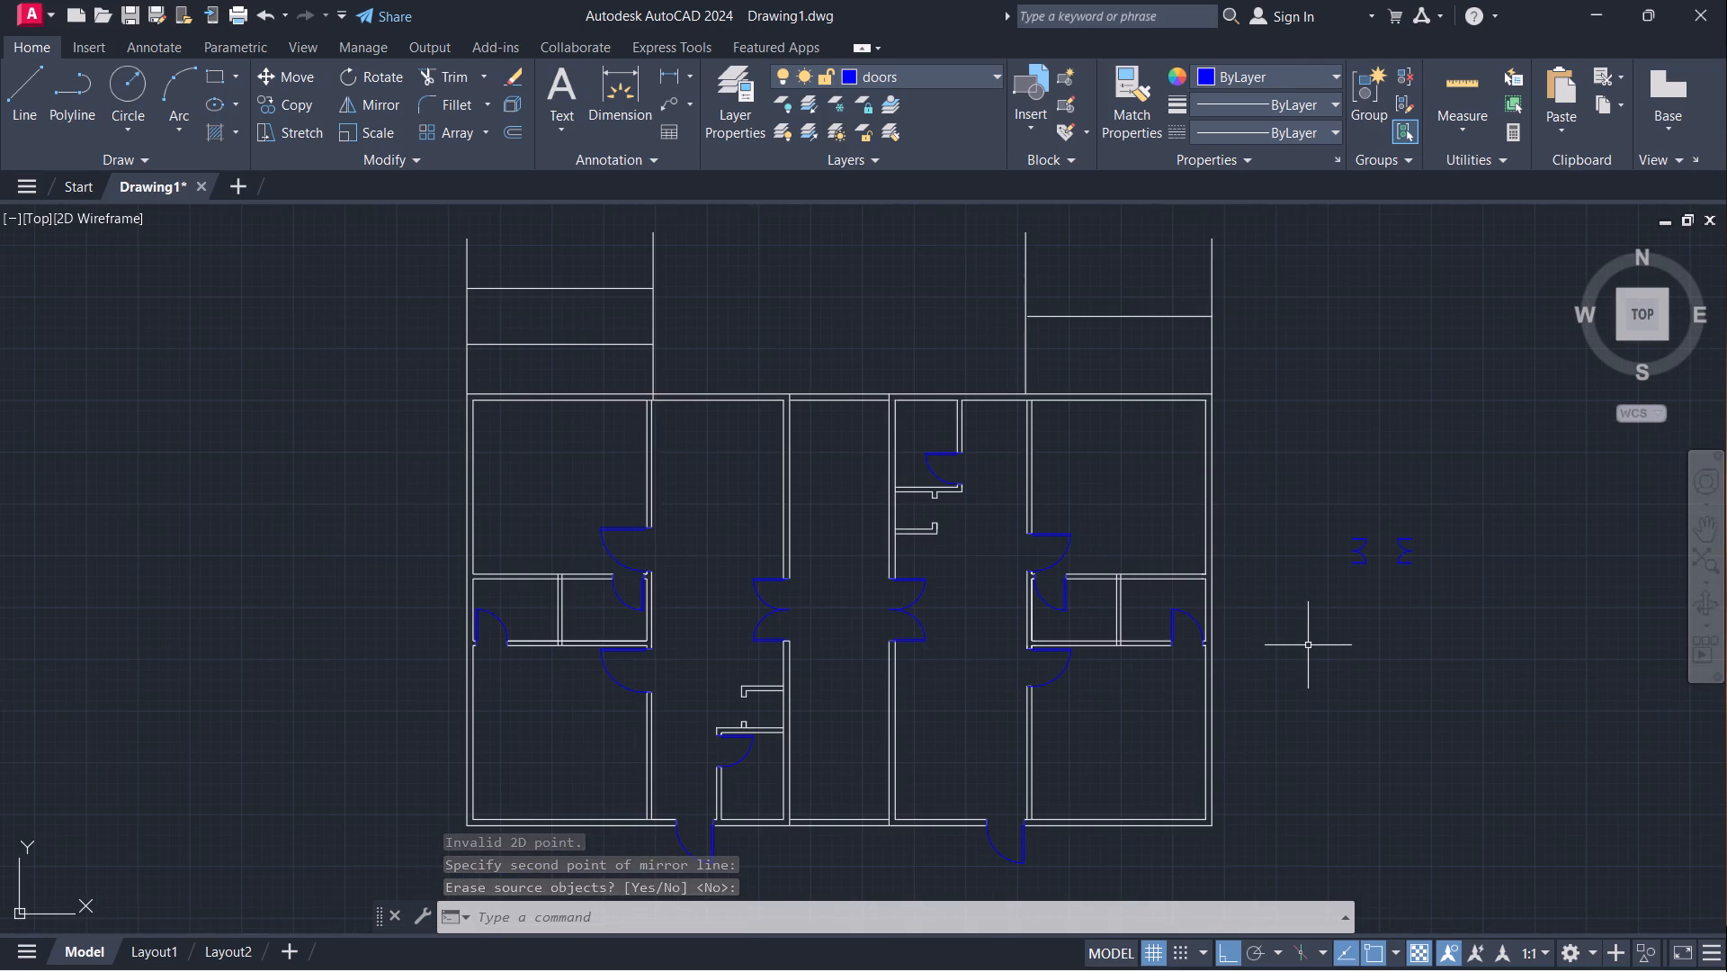
{"action": "middle_click_drag", "start_coordinate": [1305, 666], "coordinate": [1312, 549]}
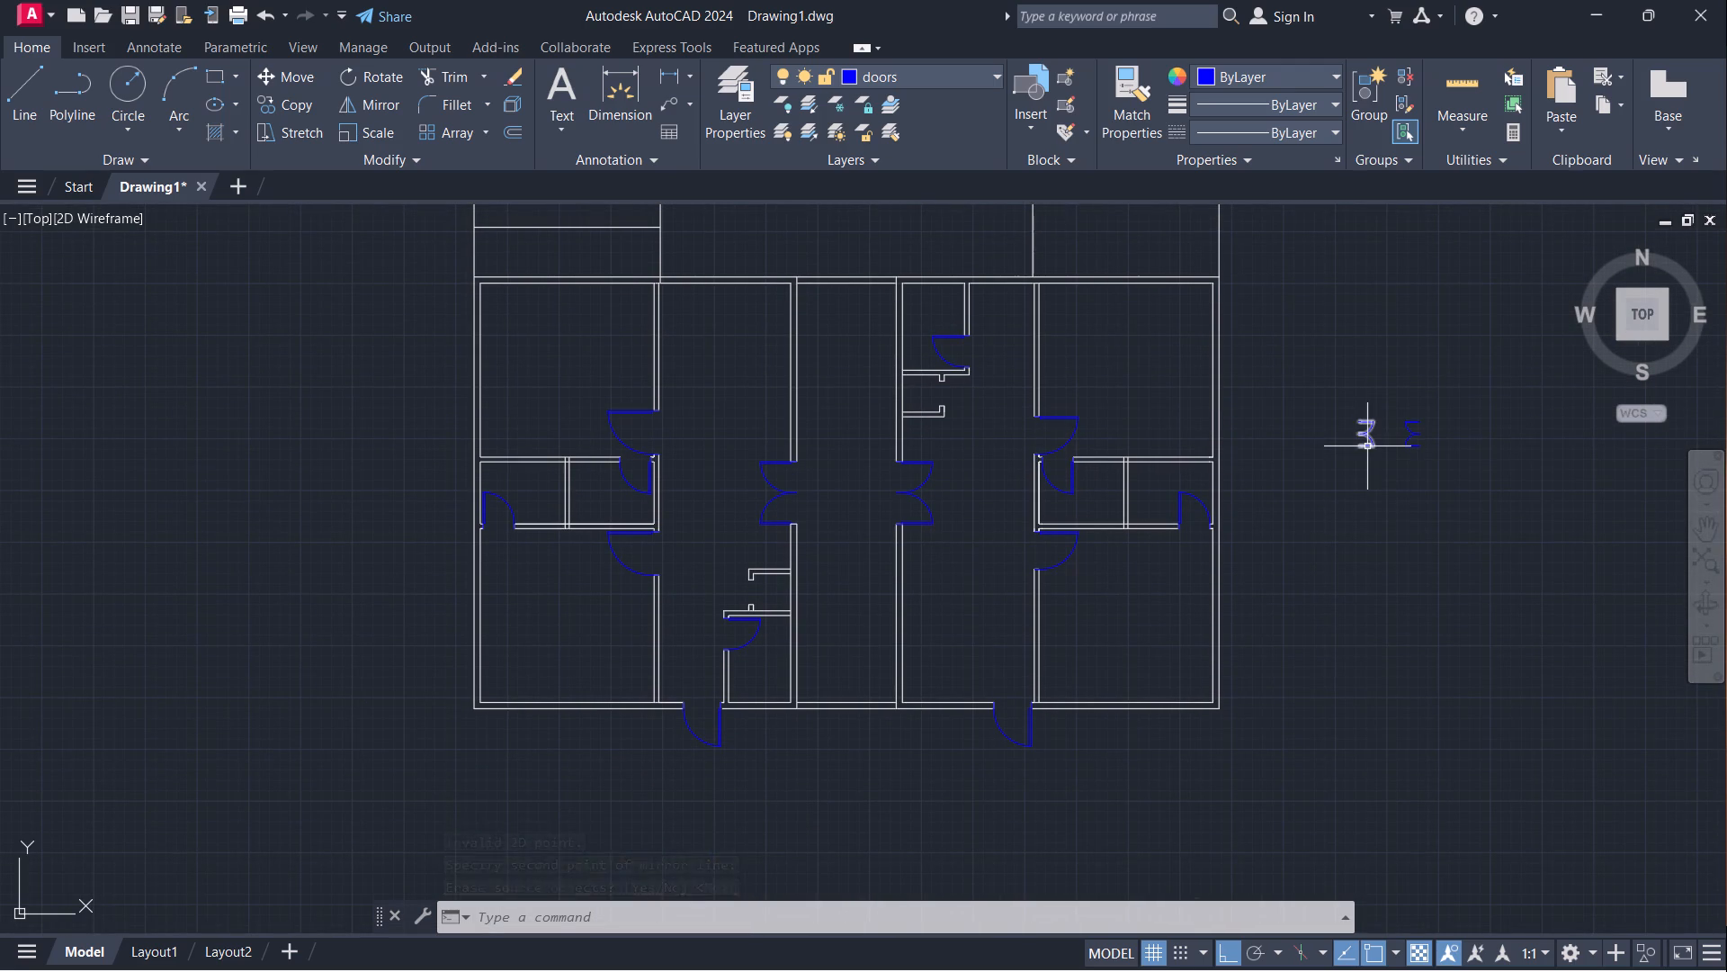
{"action": "left_click", "coordinate": [1367, 445]}
{"action": "key", "text": "m"}
{"action": "key", "text": "Return"}
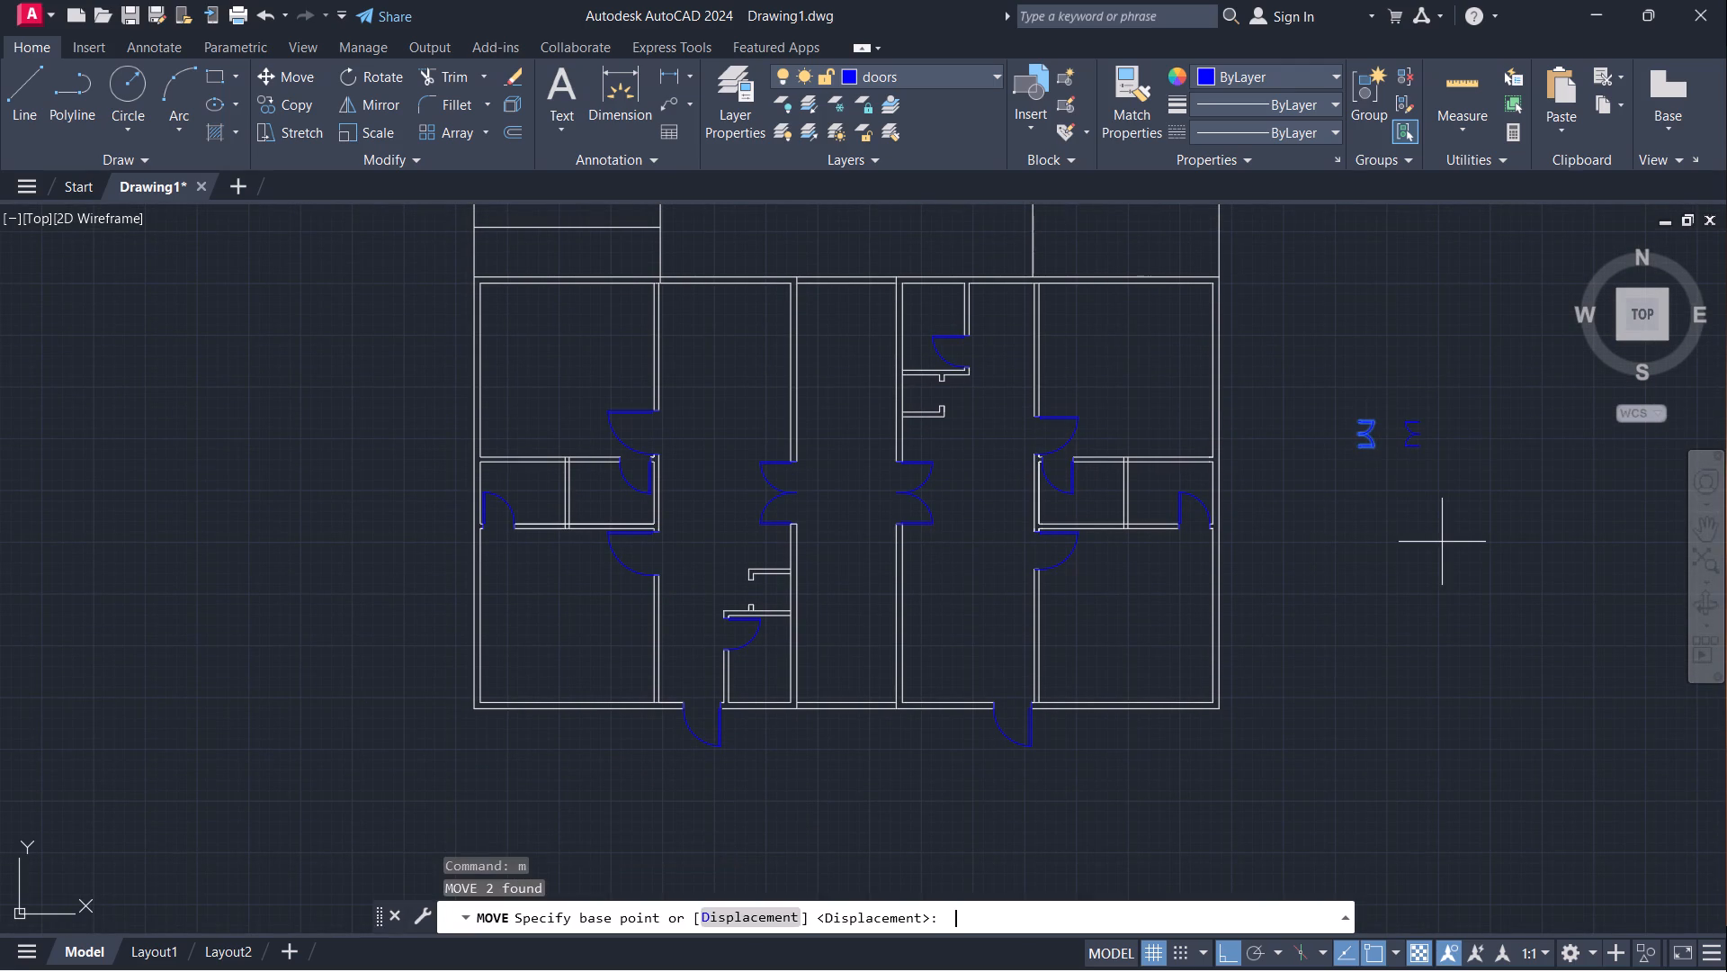
{"action": "scroll", "coordinate": [1382, 443], "scroll_direction": "up", "scroll_amount": 5}
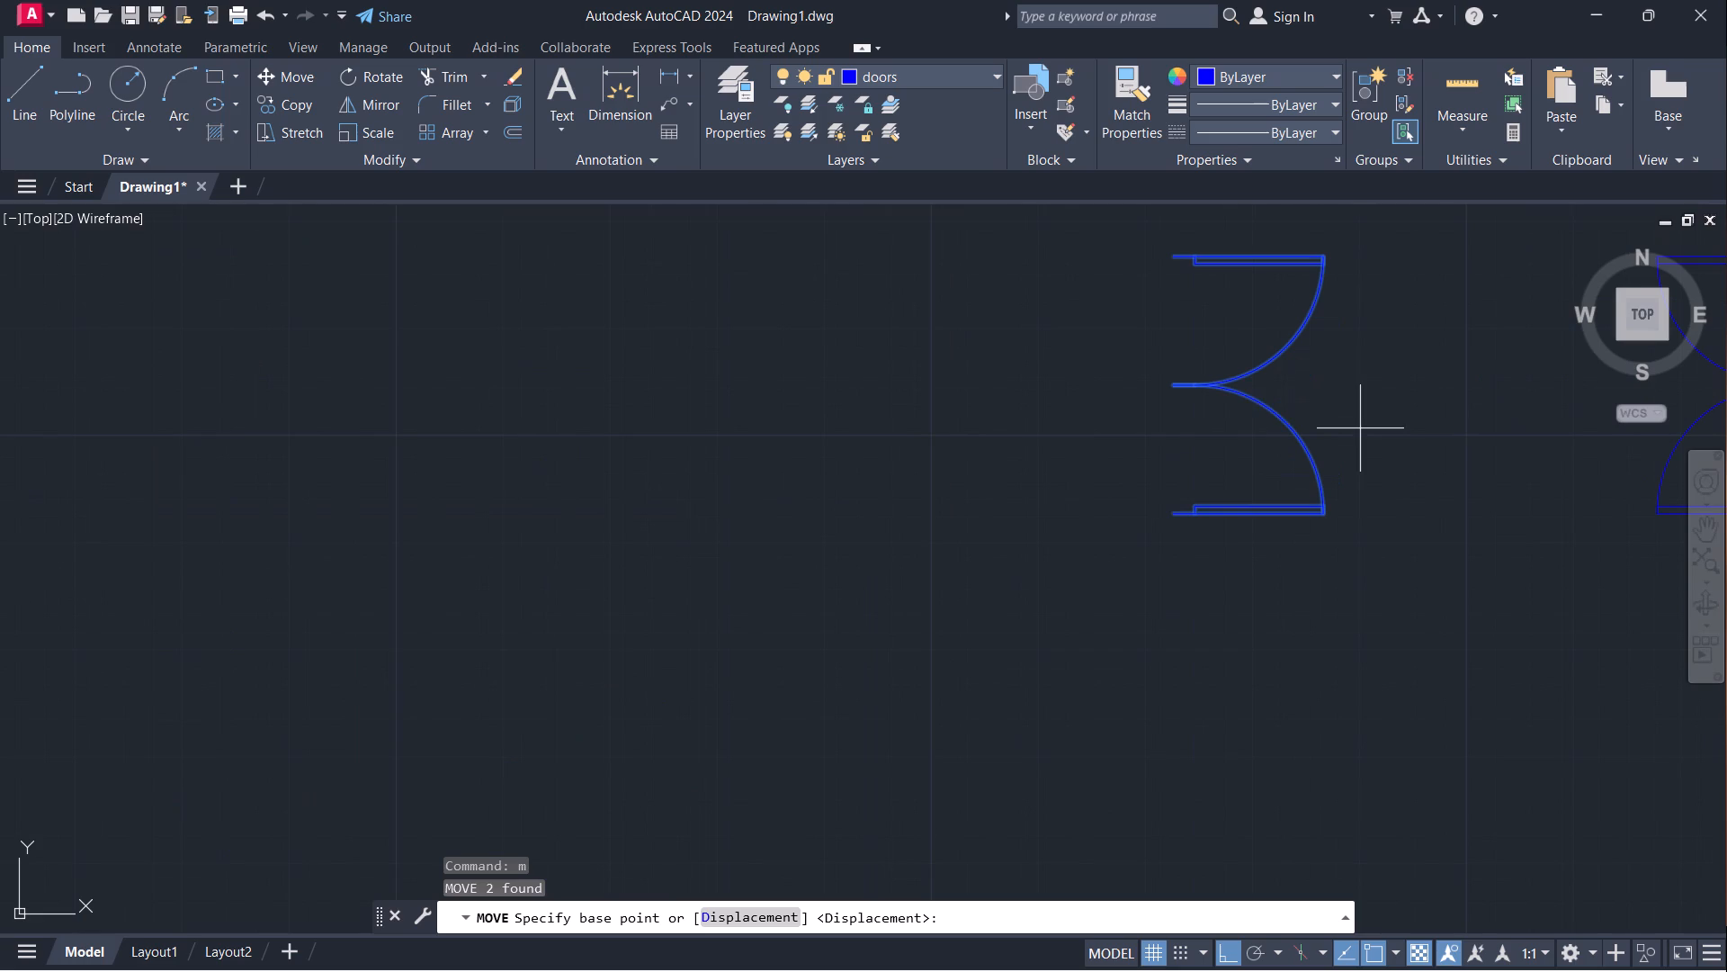
{"action": "left_click", "coordinate": [1164, 517]}
{"action": "key", "text": "F8"}
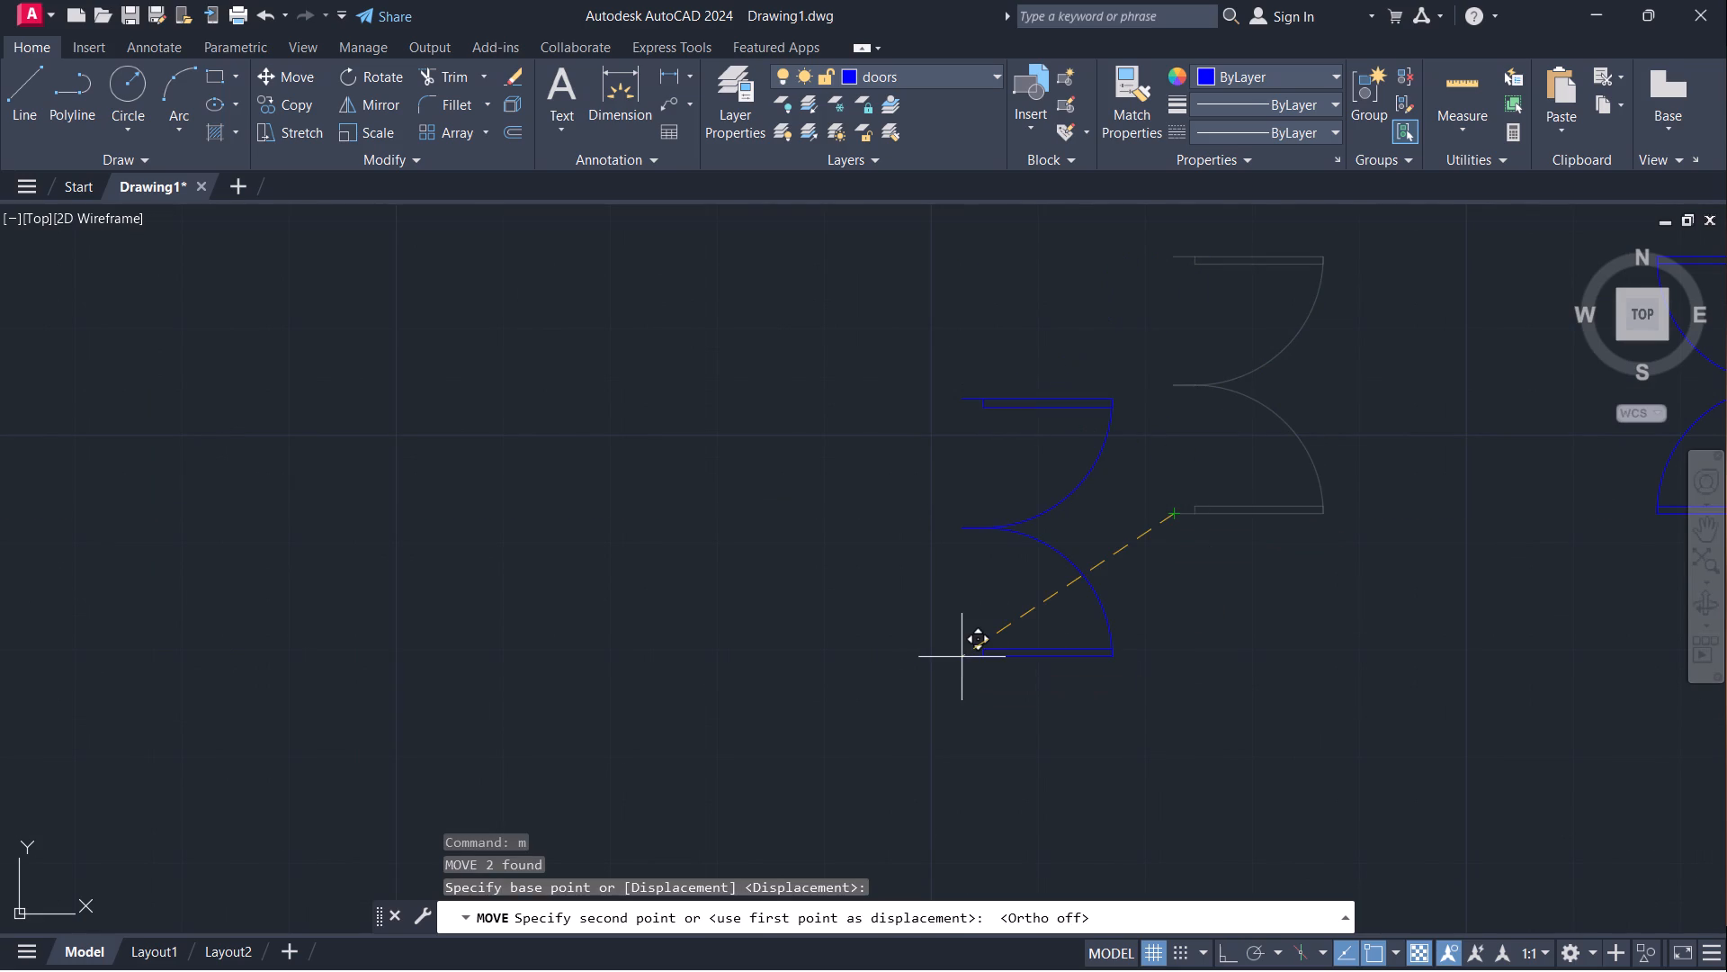
{"action": "scroll", "coordinate": [1043, 643], "scroll_direction": "down", "scroll_amount": 2}
{"action": "scroll", "coordinate": [1231, 621], "scroll_direction": "down", "scroll_amount": 3}
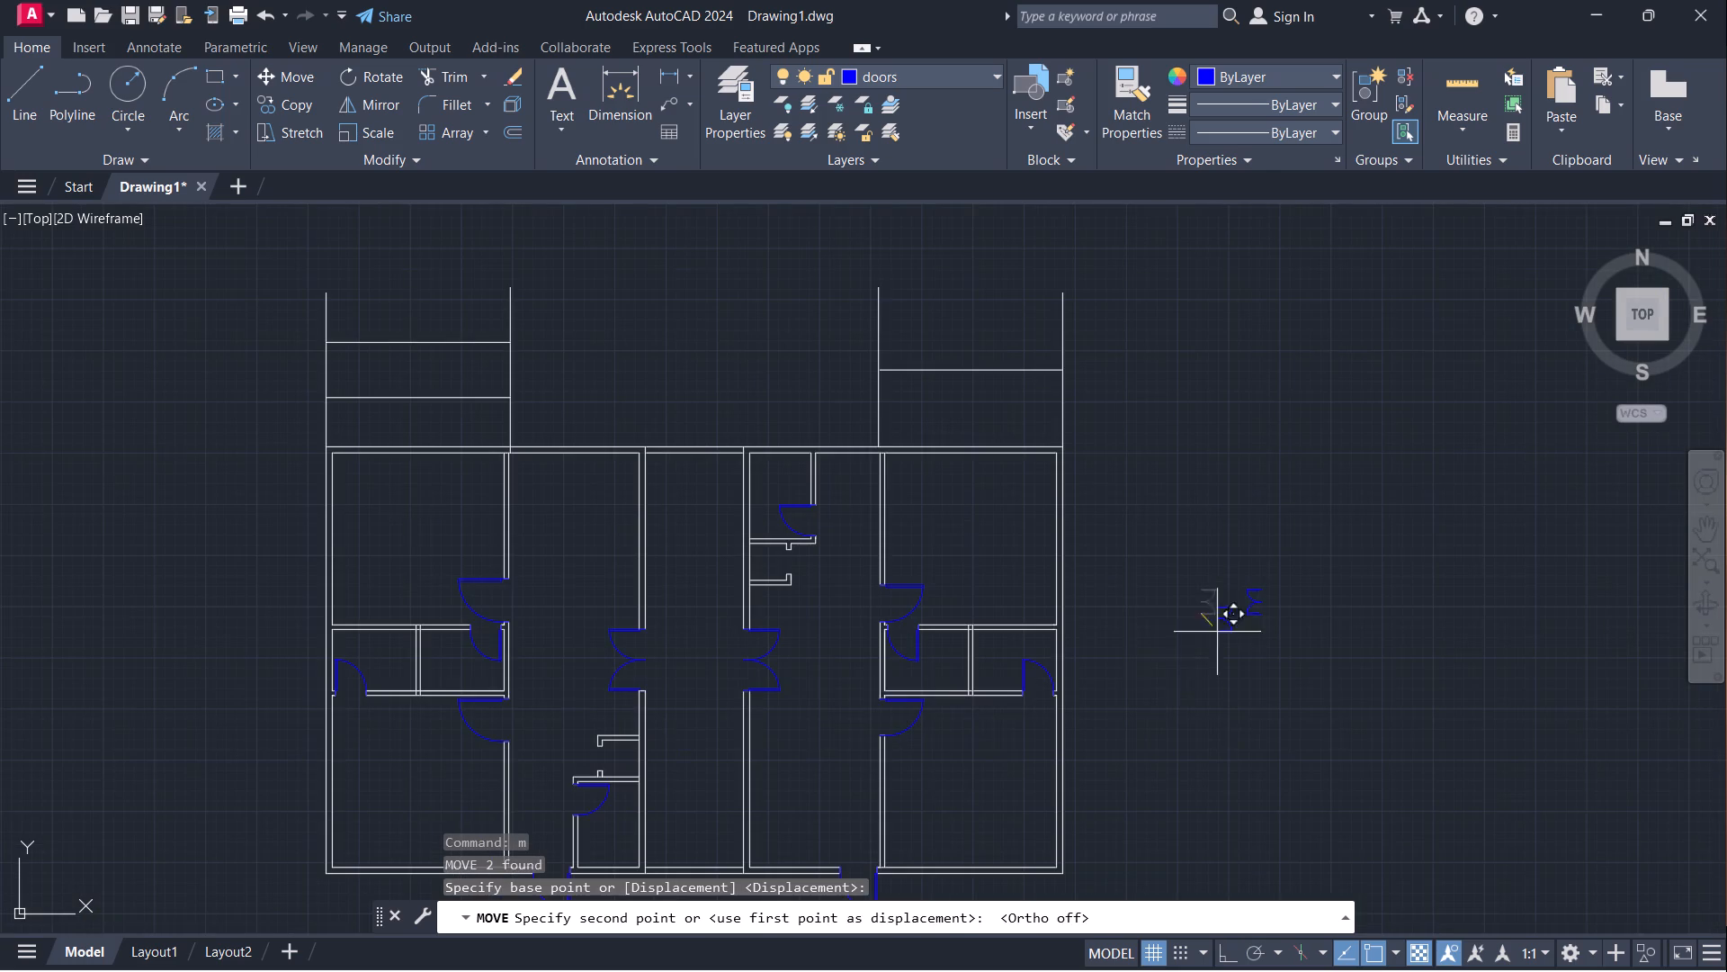
{"action": "scroll", "coordinate": [581, 769], "scroll_direction": "up", "scroll_amount": 3}
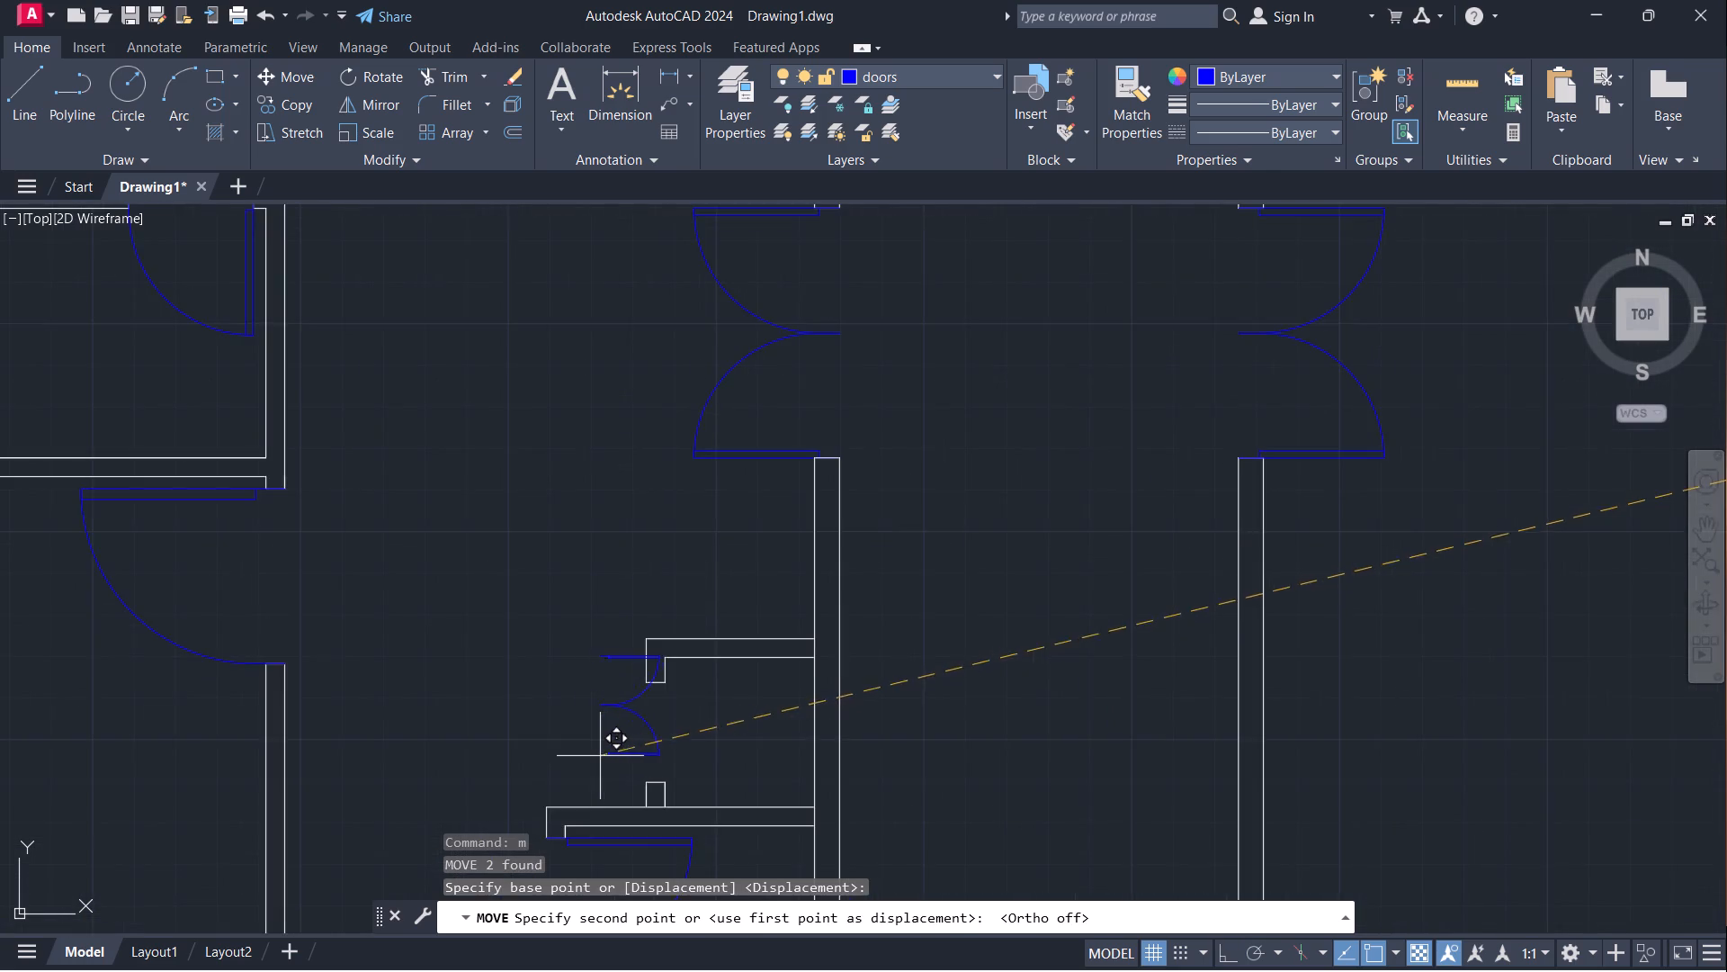
{"action": "scroll", "coordinate": [613, 756], "scroll_direction": "up", "scroll_amount": 2}
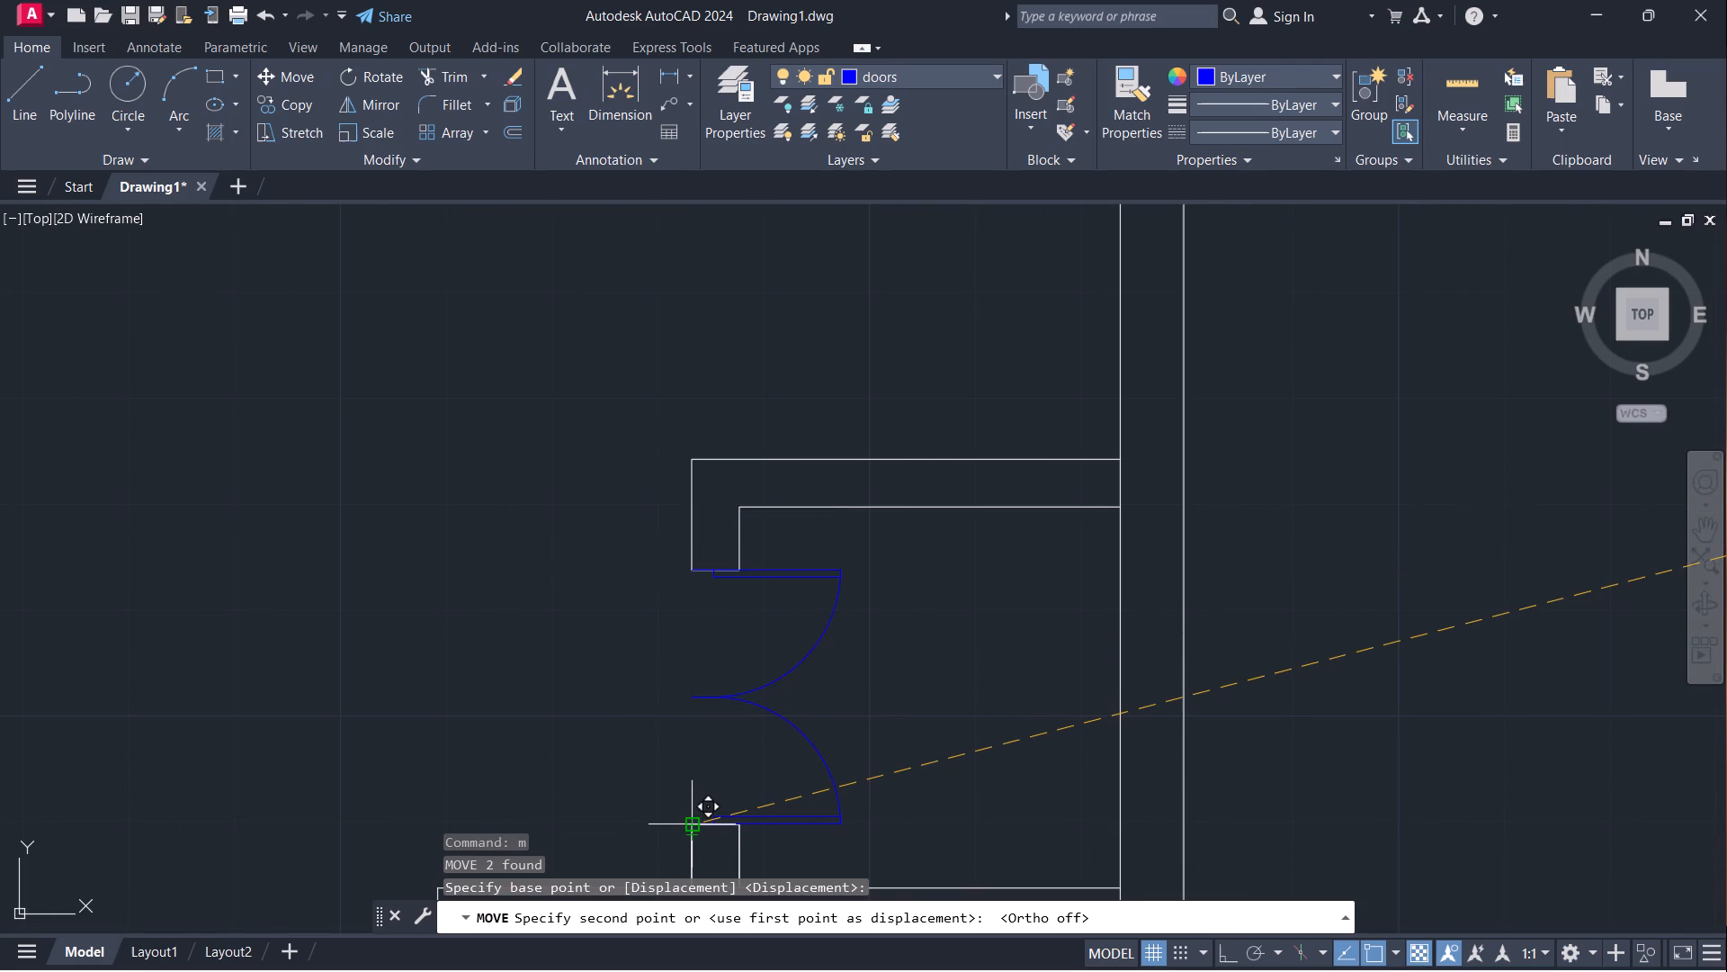
{"action": "left_click", "coordinate": [693, 826]}
Move the left-facing 2' double door by its upper-right jamb corner onto the upper jamb's outer corner of the right unit's closet opening.
{"action": "scroll", "coordinate": [837, 679], "scroll_direction": "down", "scroll_amount": 2}
{"action": "scroll", "coordinate": [901, 627], "scroll_direction": "down", "scroll_amount": 2}
{"action": "middle_click_drag", "start_coordinate": [983, 662], "coordinate": [606, 769]}
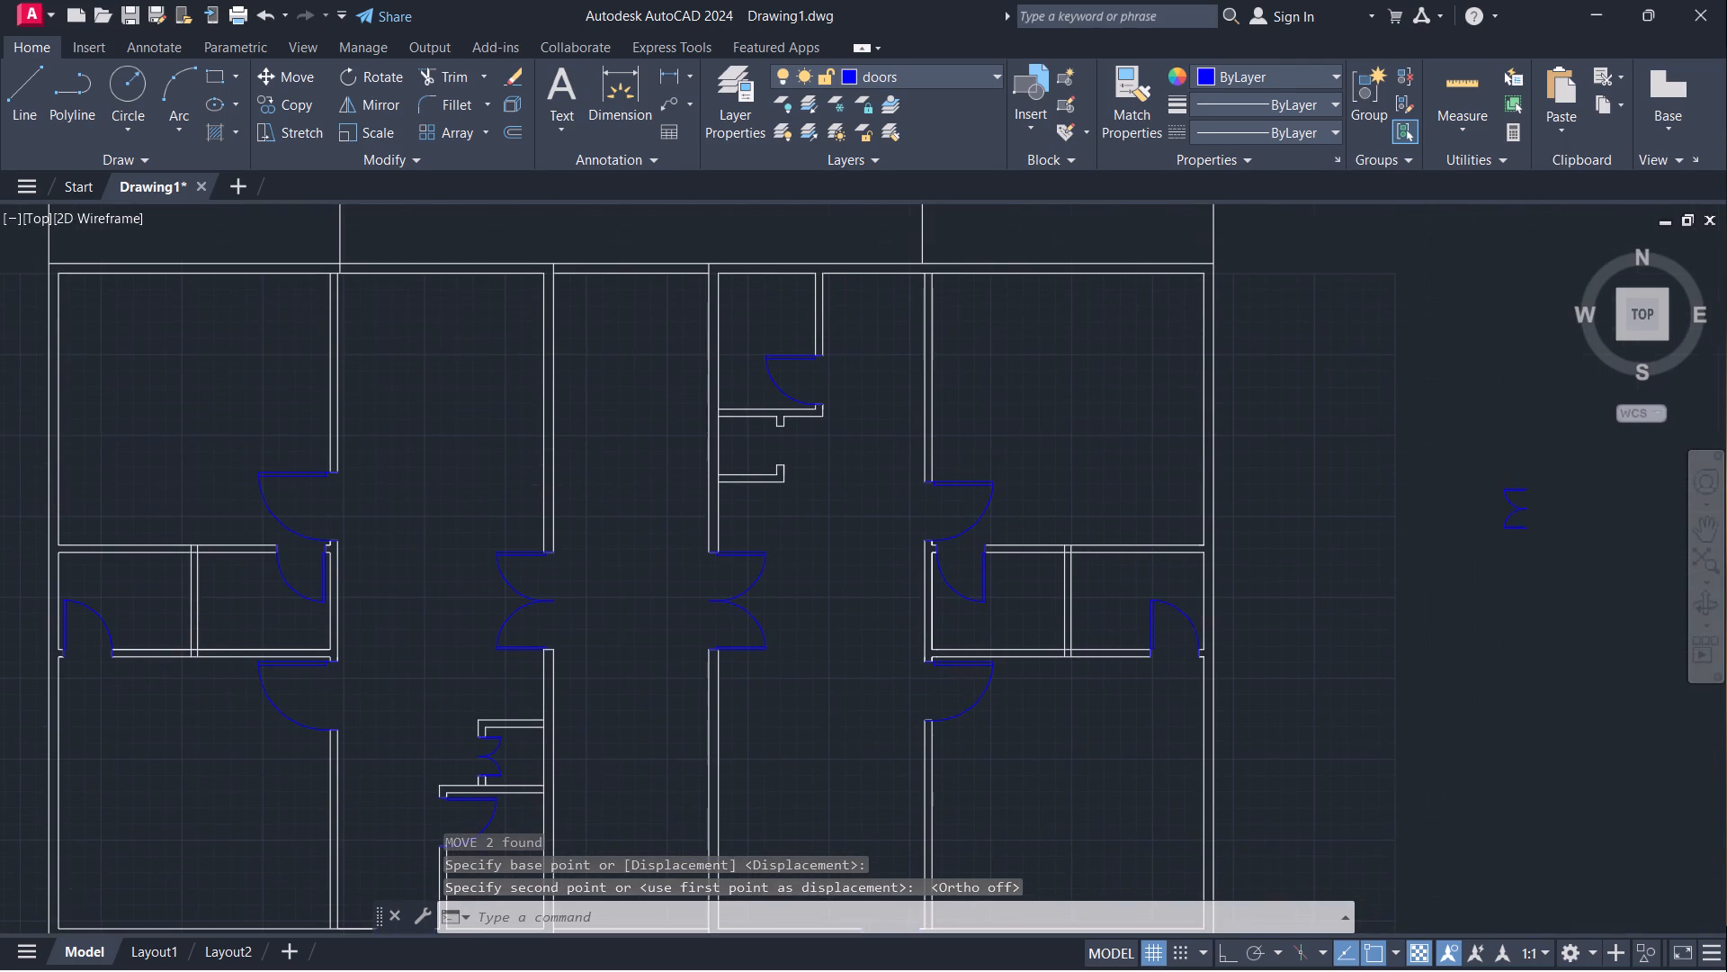
{"action": "left_click", "coordinate": [1517, 513]}
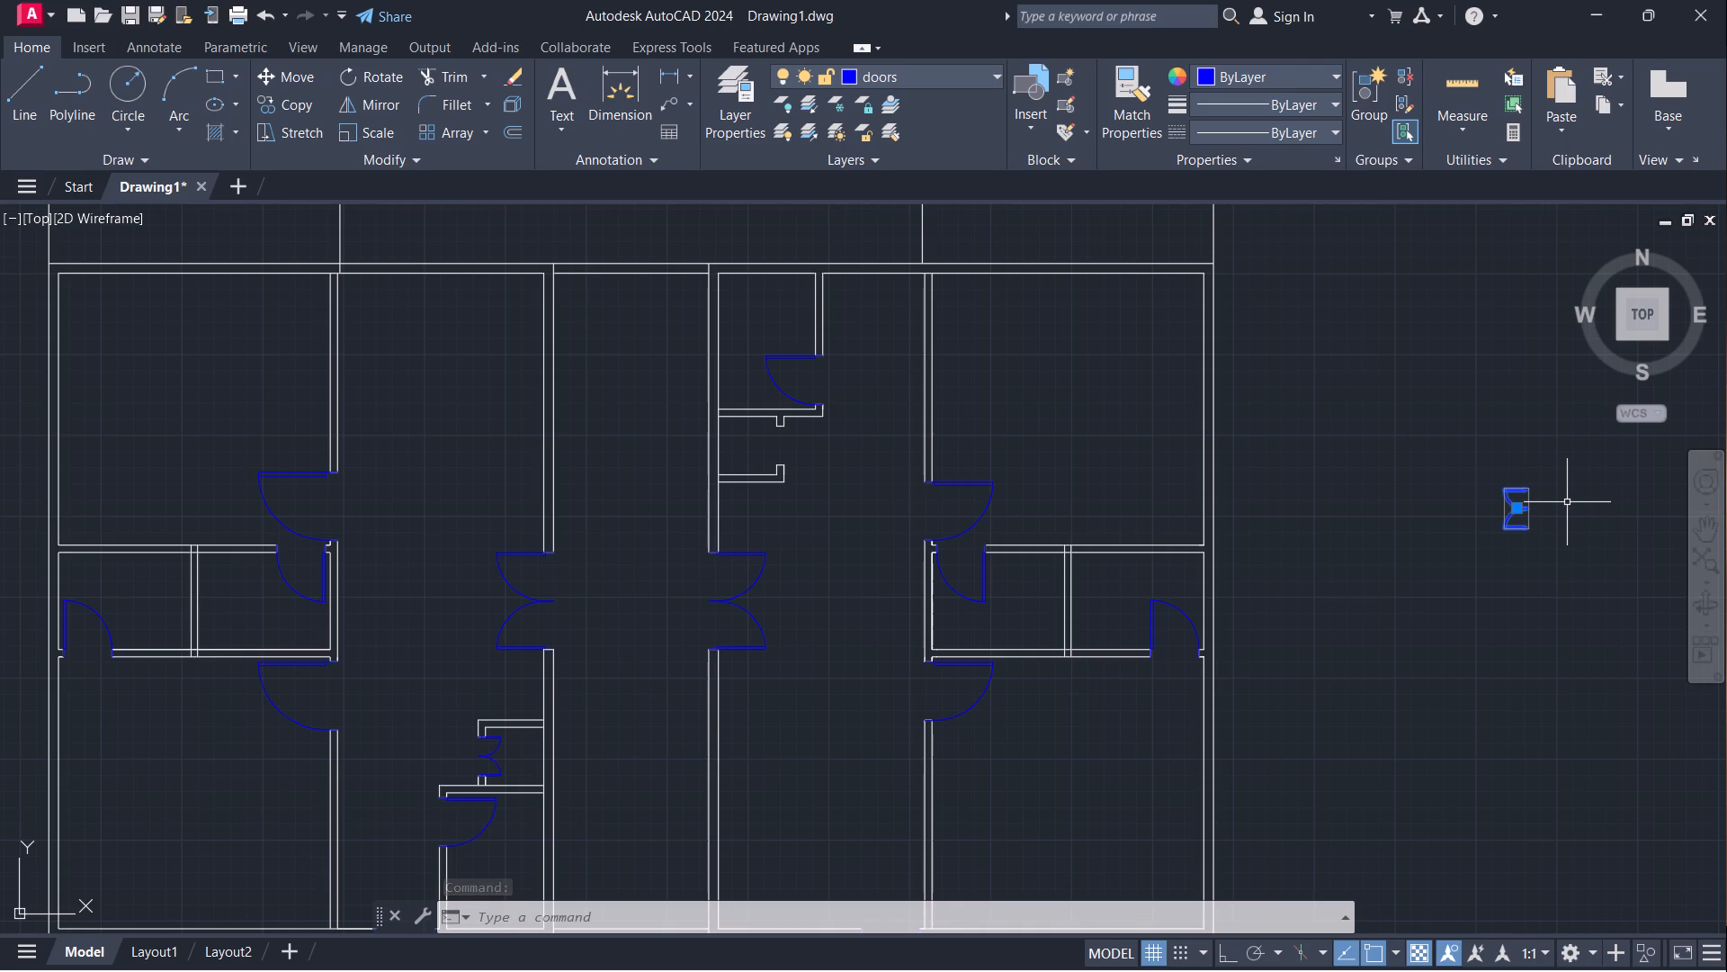
{"action": "key", "text": "m"}
{"action": "key", "text": "Return"}
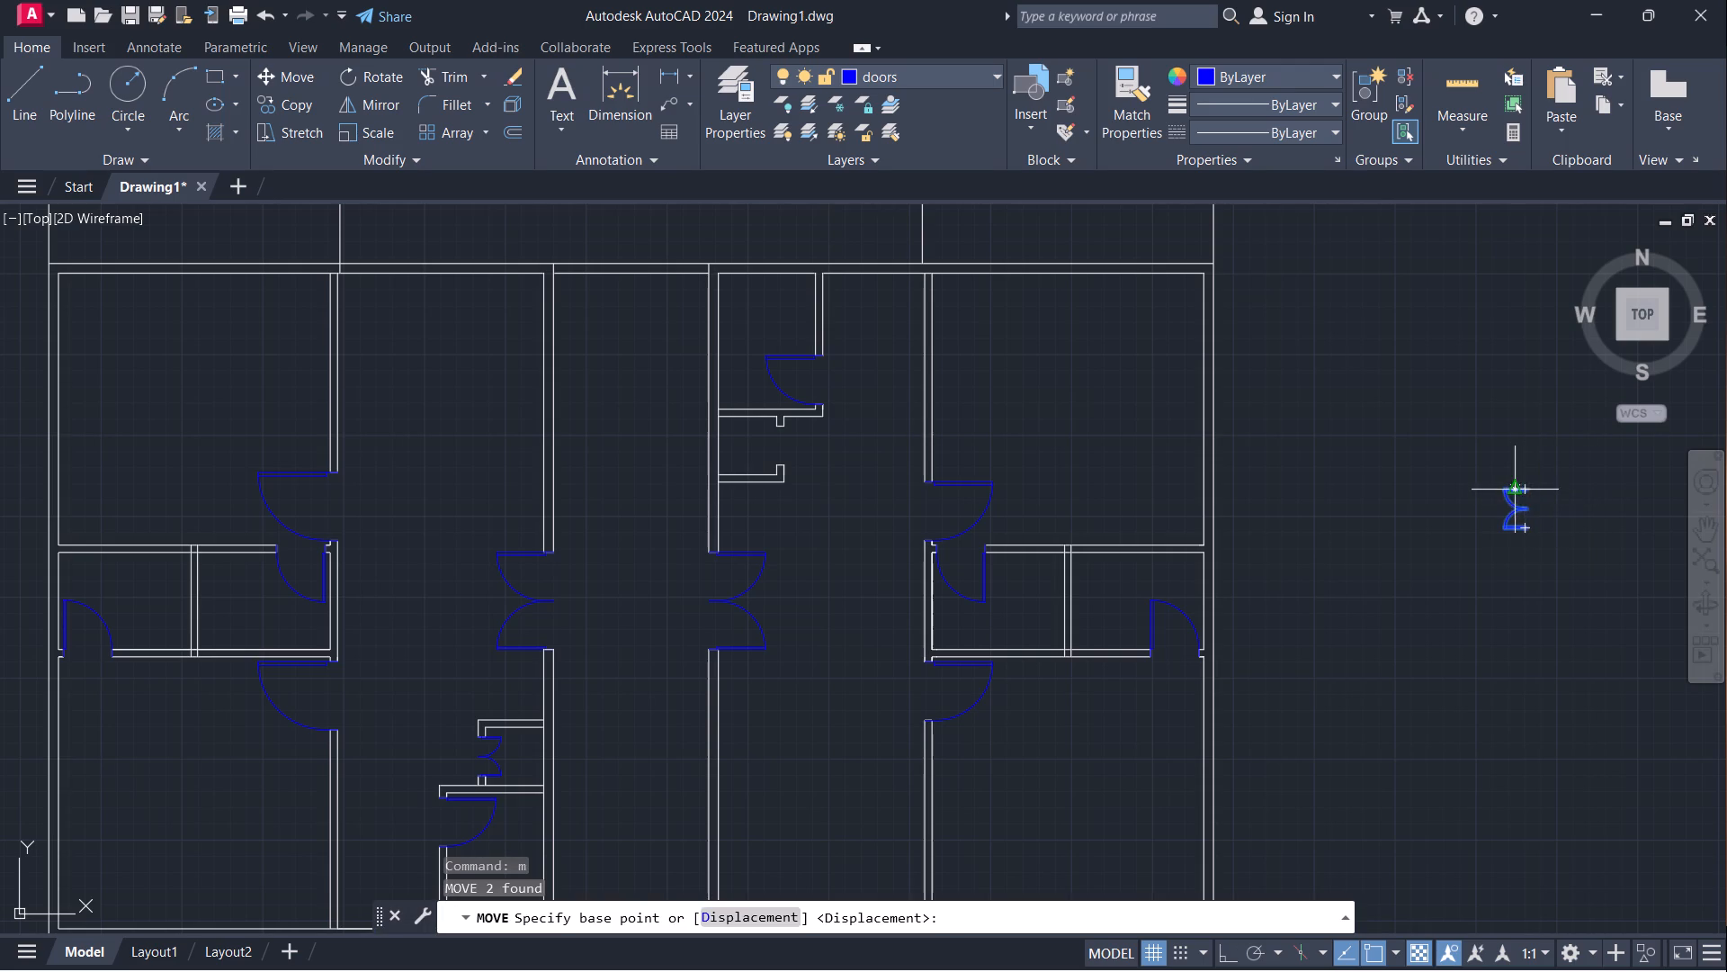
{"action": "scroll", "coordinate": [1514, 478], "scroll_direction": "up", "scroll_amount": 2}
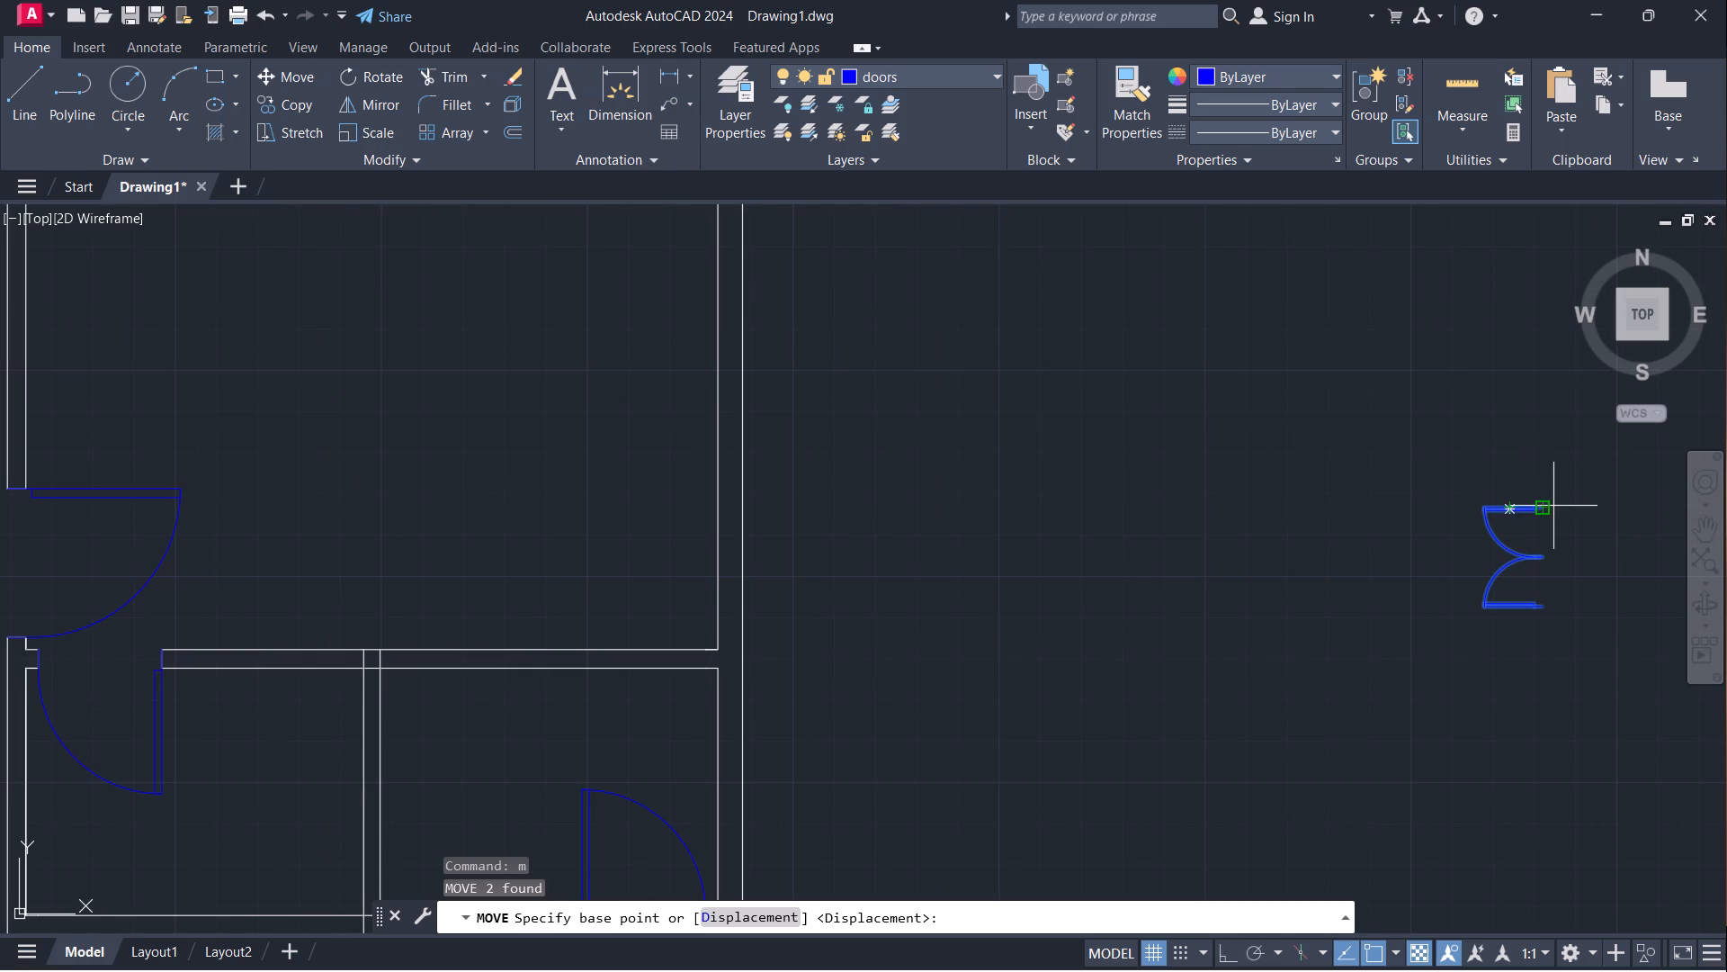
{"action": "left_click", "coordinate": [1553, 506]}
{"action": "scroll", "coordinate": [1168, 427], "scroll_direction": "down", "scroll_amount": 1}
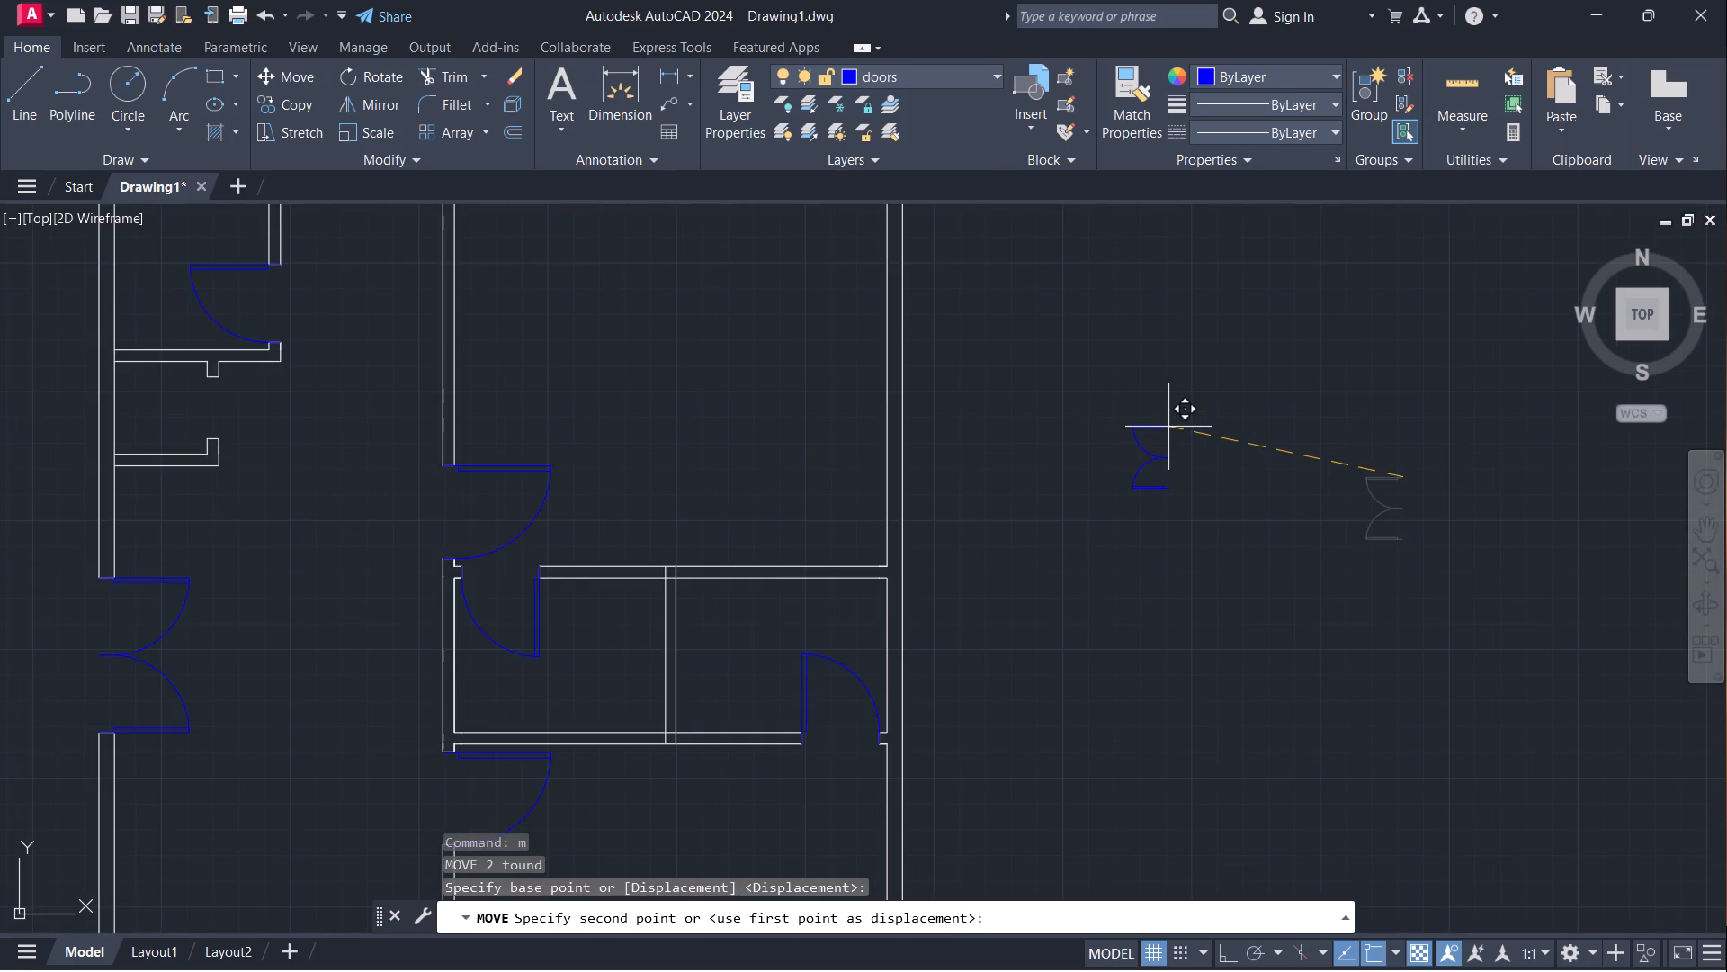
{"action": "scroll", "coordinate": [1168, 427], "scroll_direction": "down", "scroll_amount": 1}
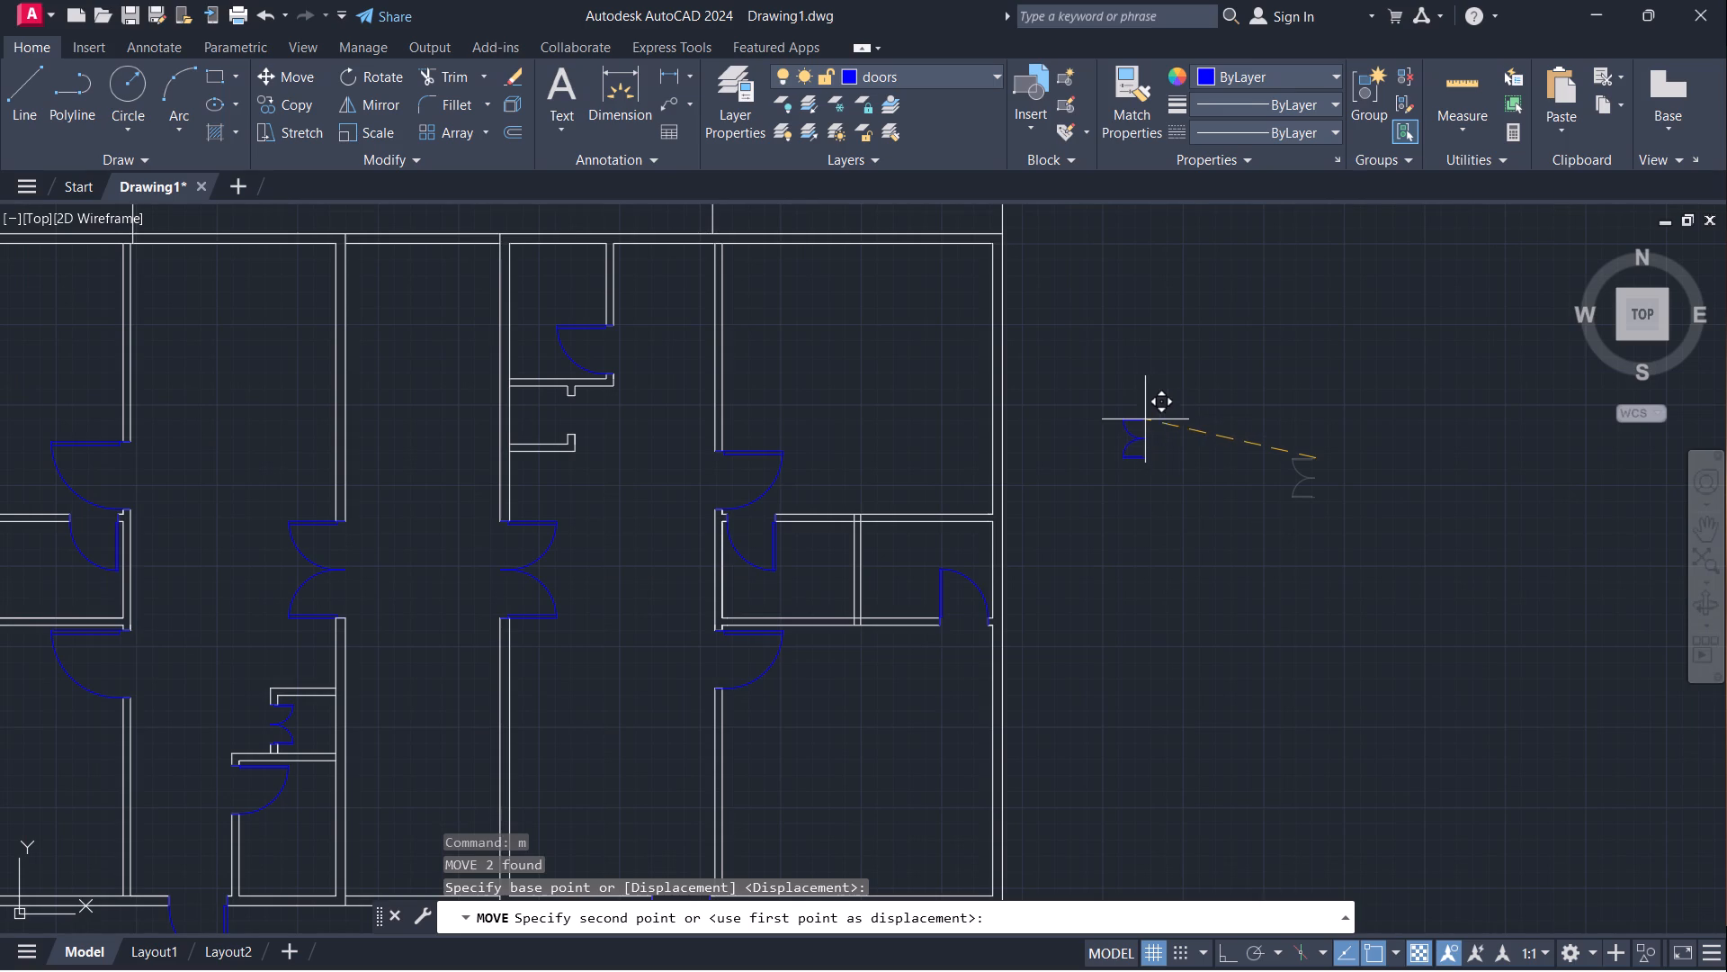
{"action": "scroll", "coordinate": [552, 392], "scroll_direction": "up", "scroll_amount": 2}
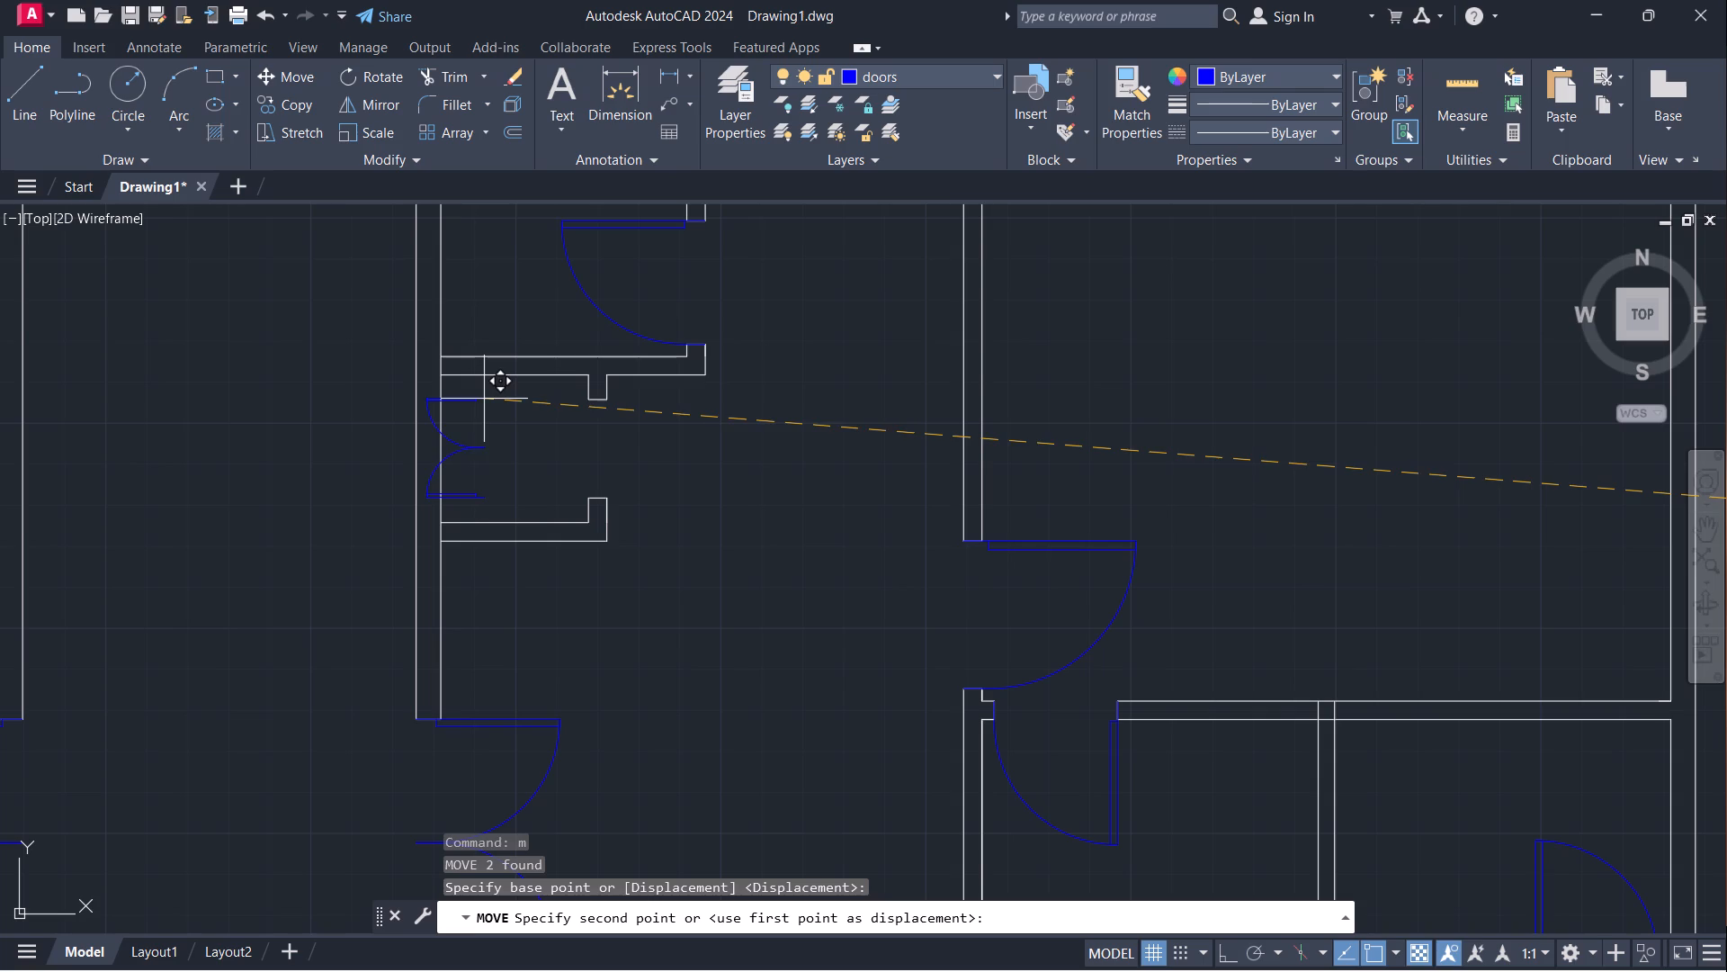
{"action": "scroll", "coordinate": [587, 401], "scroll_direction": "up", "scroll_amount": 1}
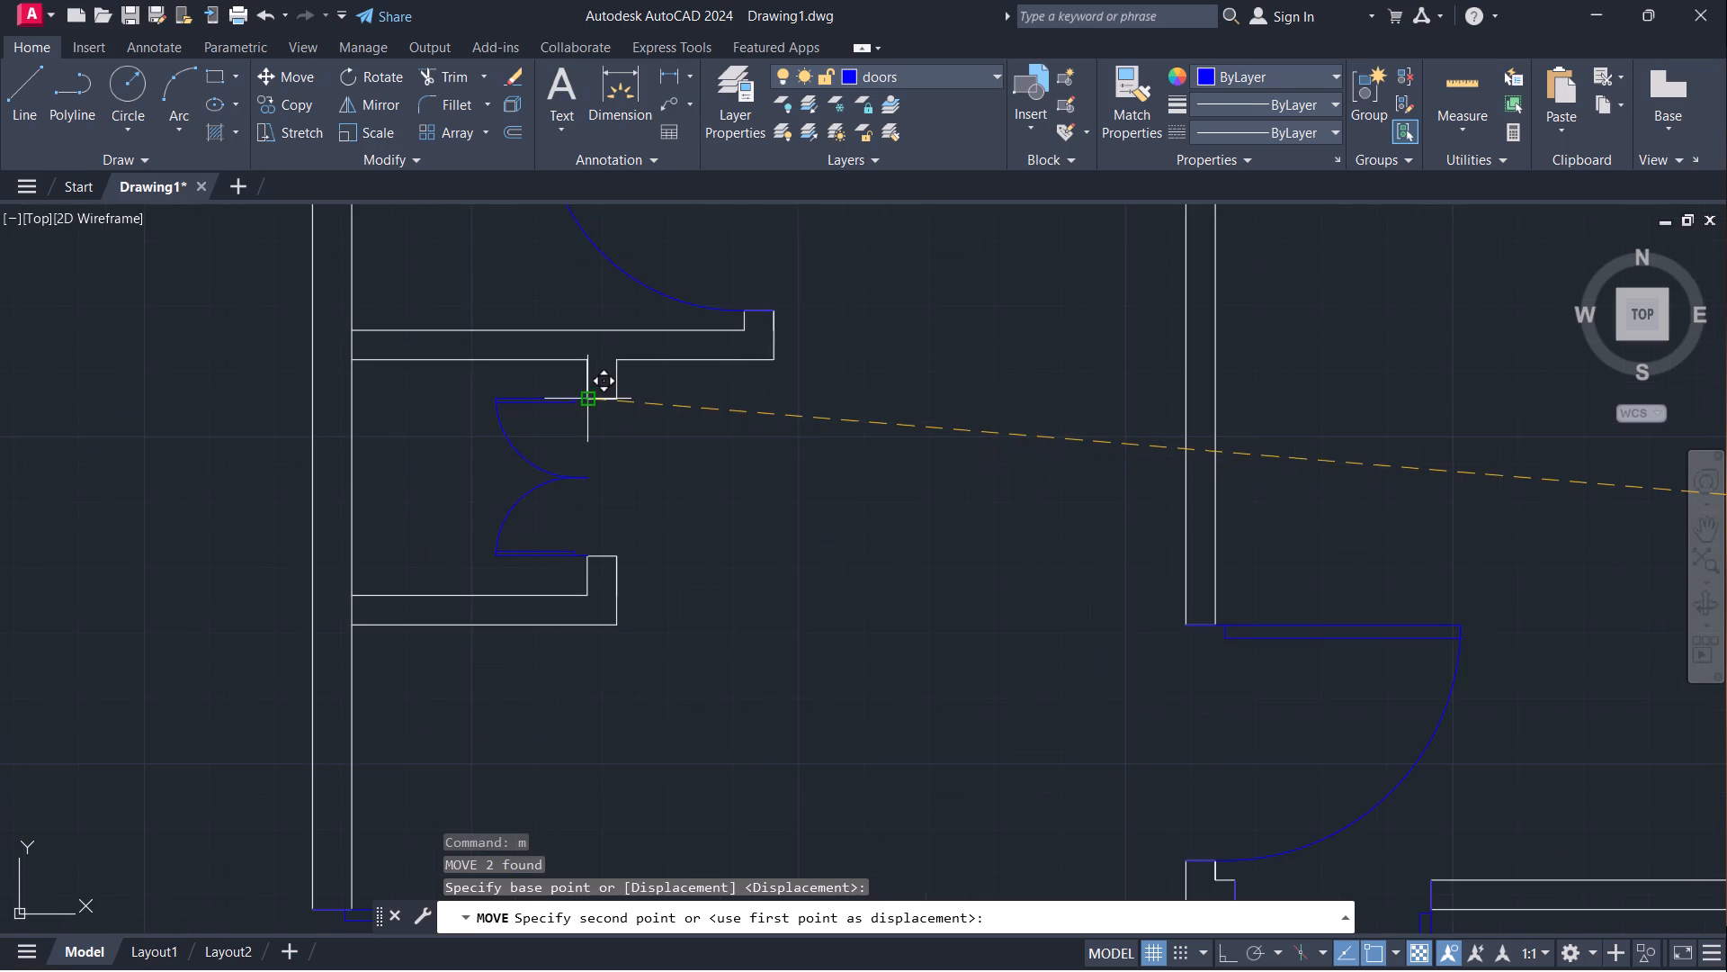
{"action": "scroll", "coordinate": [587, 401], "scroll_direction": "up", "scroll_amount": 2}
{"action": "left_click", "coordinate": [651, 400]}
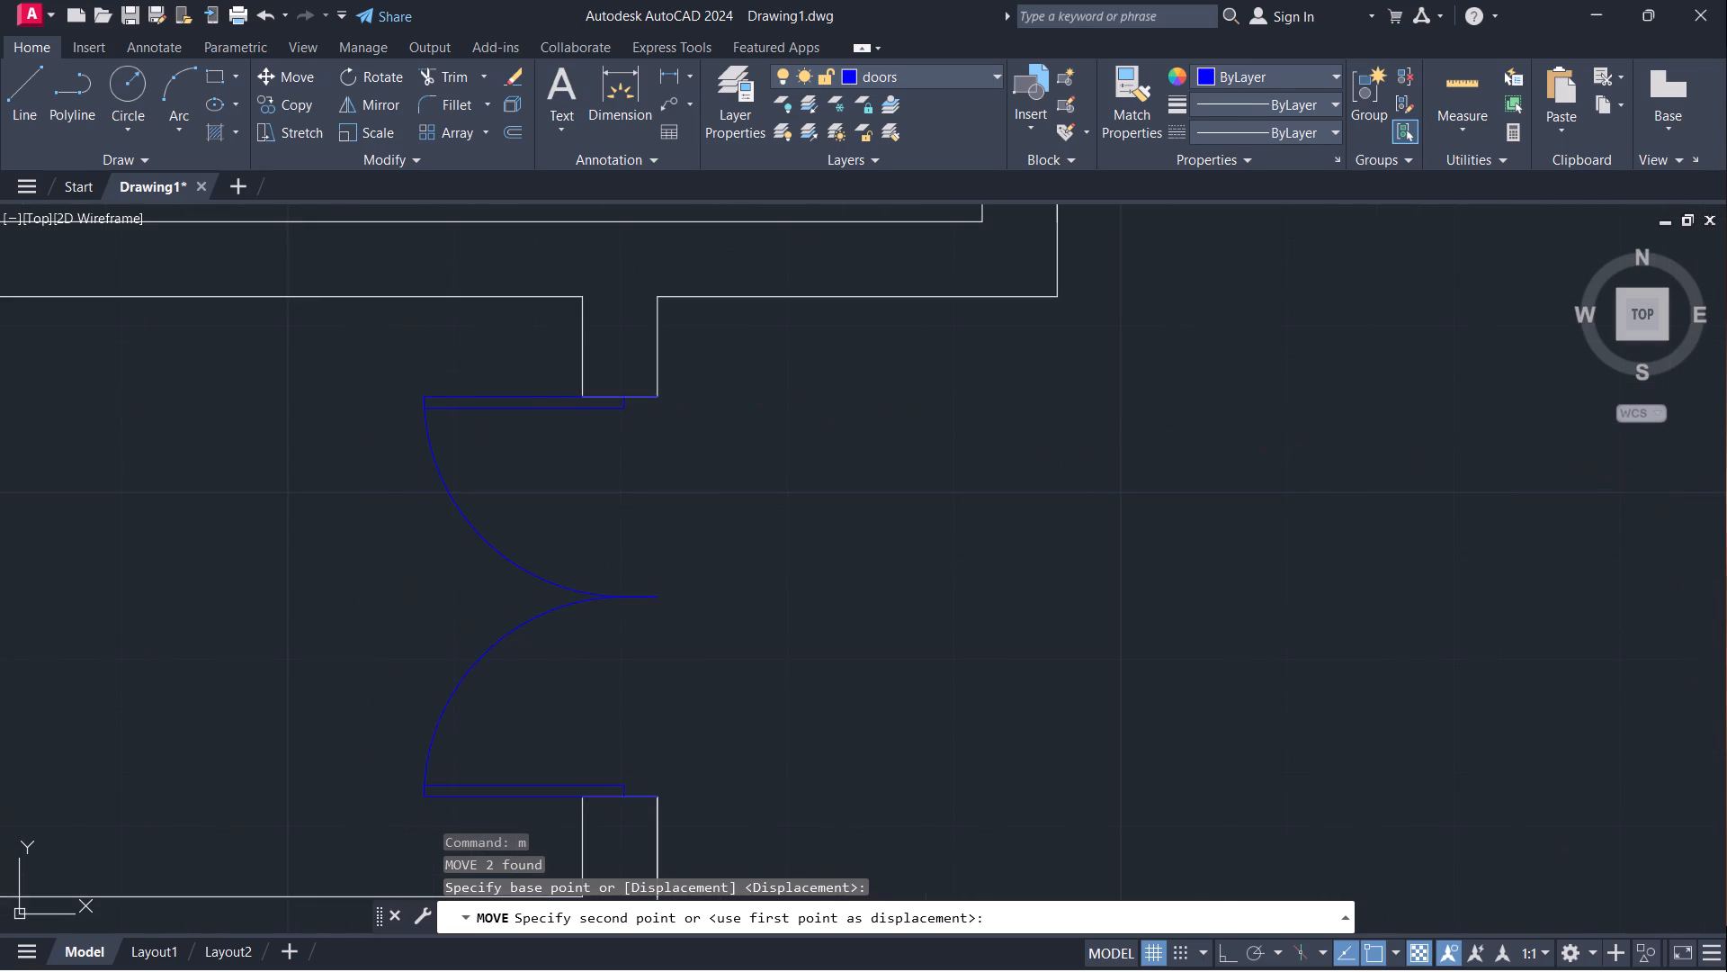
Create a new layer named windows in the layer properties.
{"action": "scroll", "coordinate": [769, 457], "scroll_direction": "down", "scroll_amount": 2}
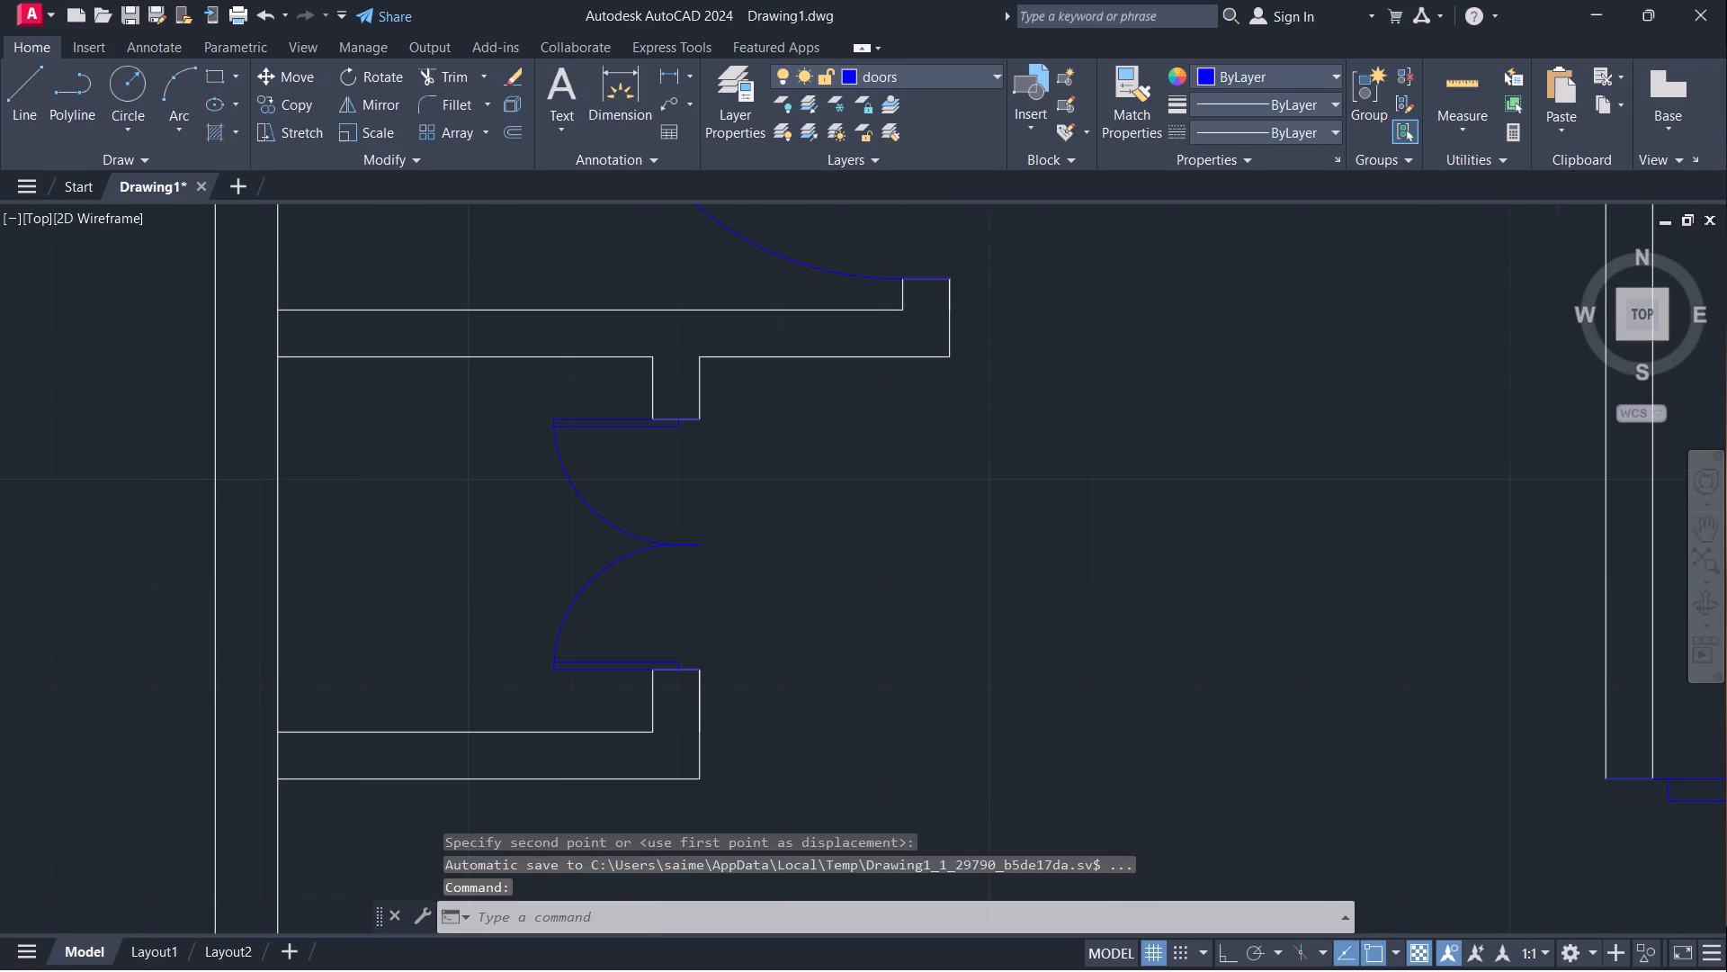
{"action": "scroll", "coordinate": [780, 452], "scroll_direction": "down", "scroll_amount": 3}
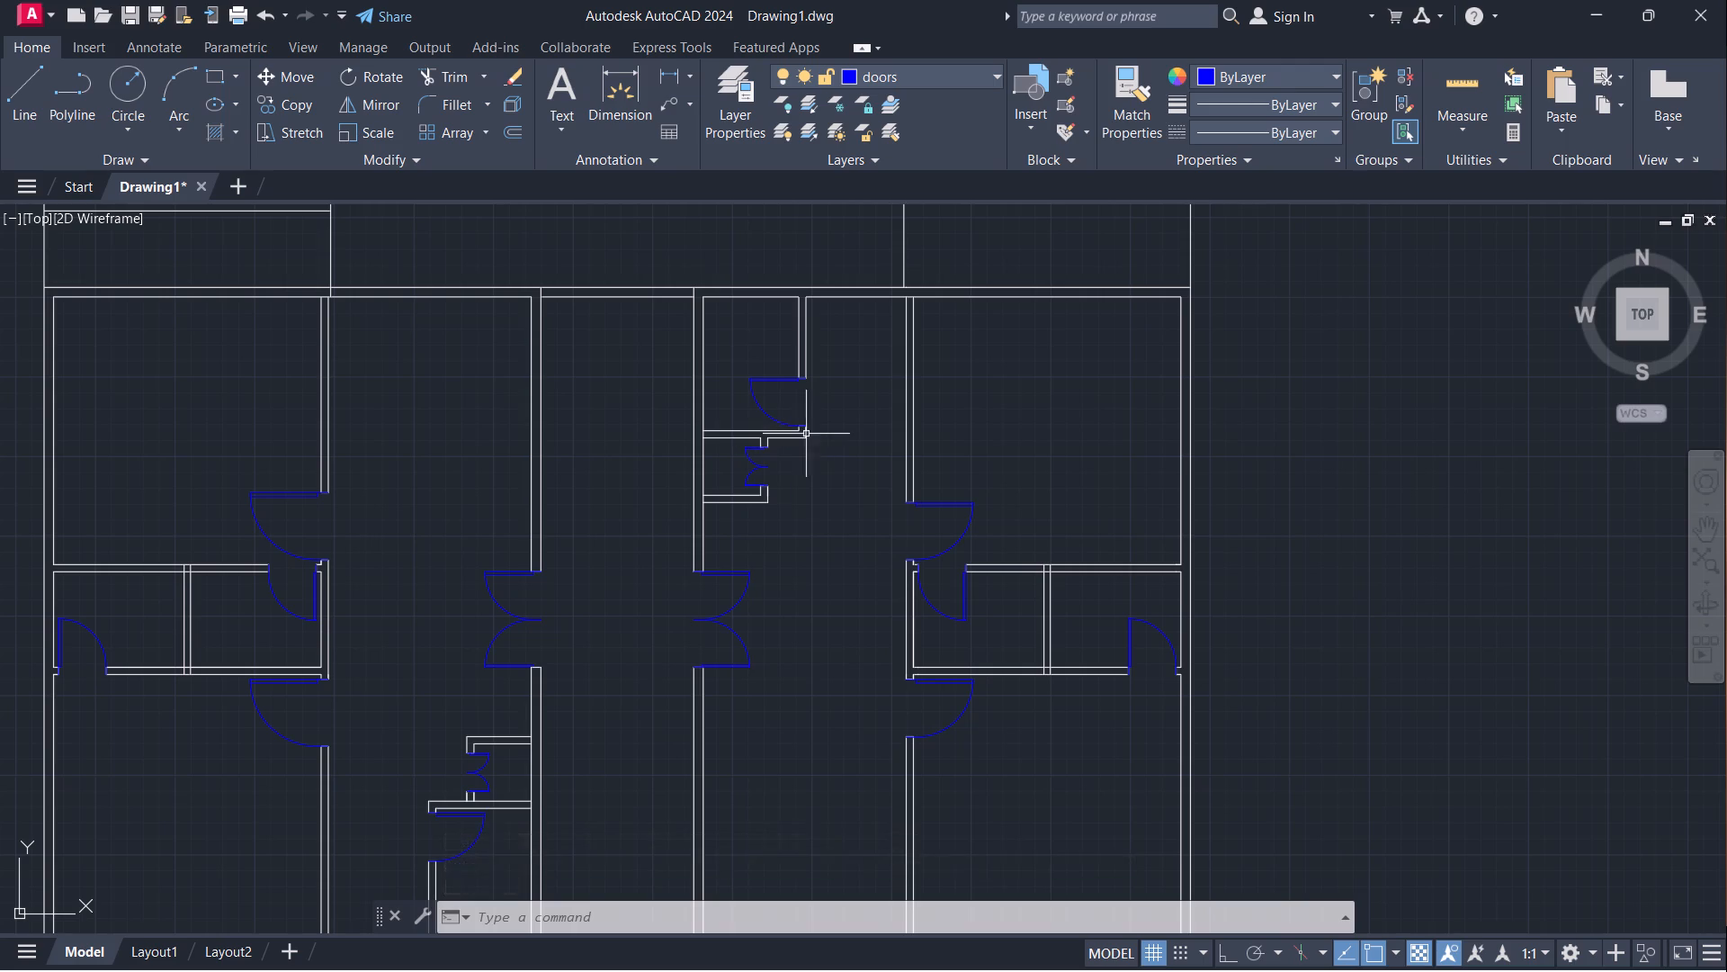
{"action": "scroll", "coordinate": [828, 418], "scroll_direction": "down", "scroll_amount": 1}
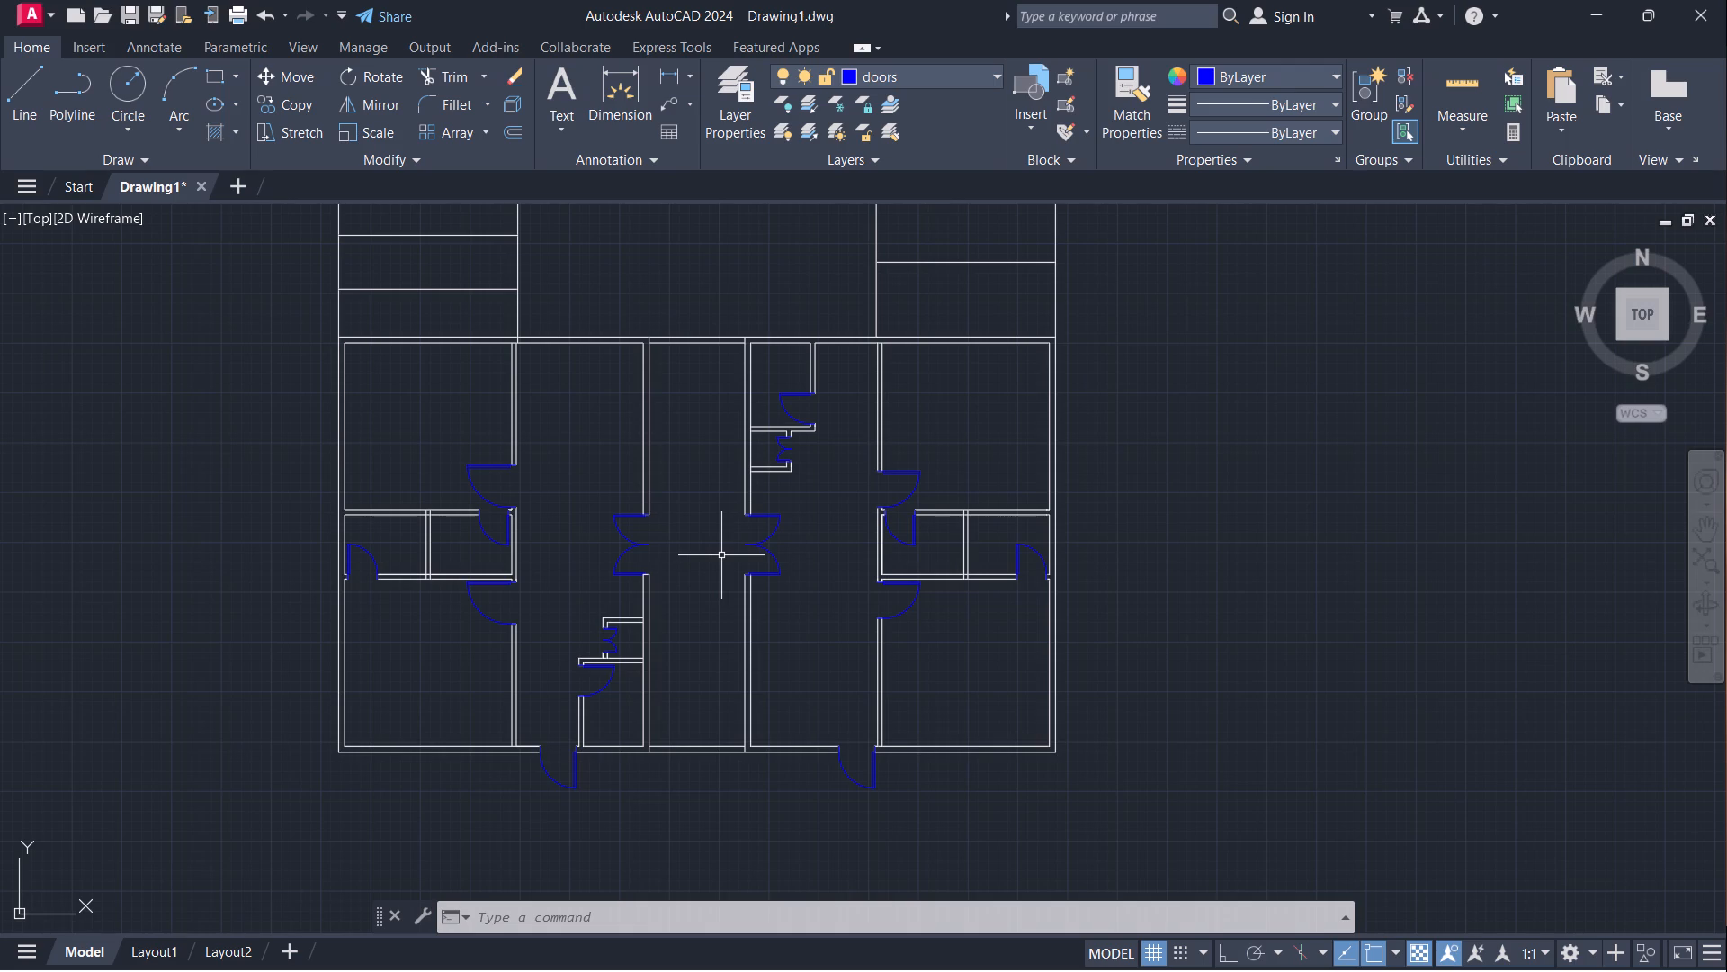
{"action": "scroll", "coordinate": [736, 550], "scroll_direction": "down", "scroll_amount": 1}
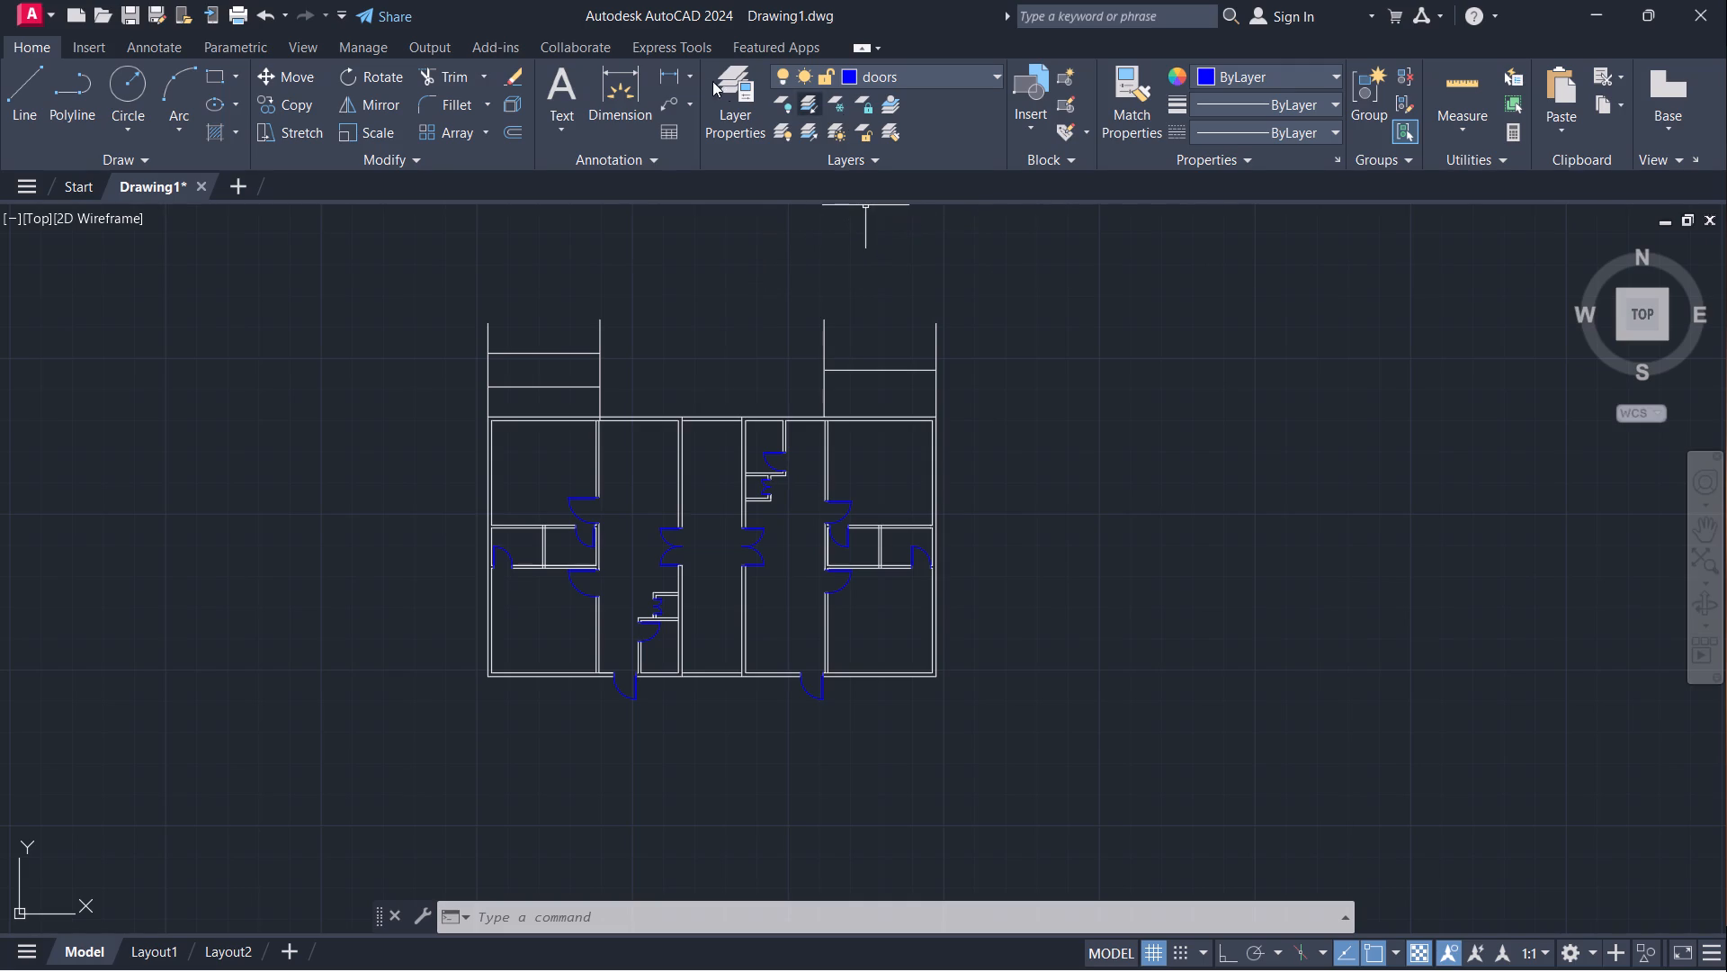
{"action": "double_click", "coordinate": [738, 77]}
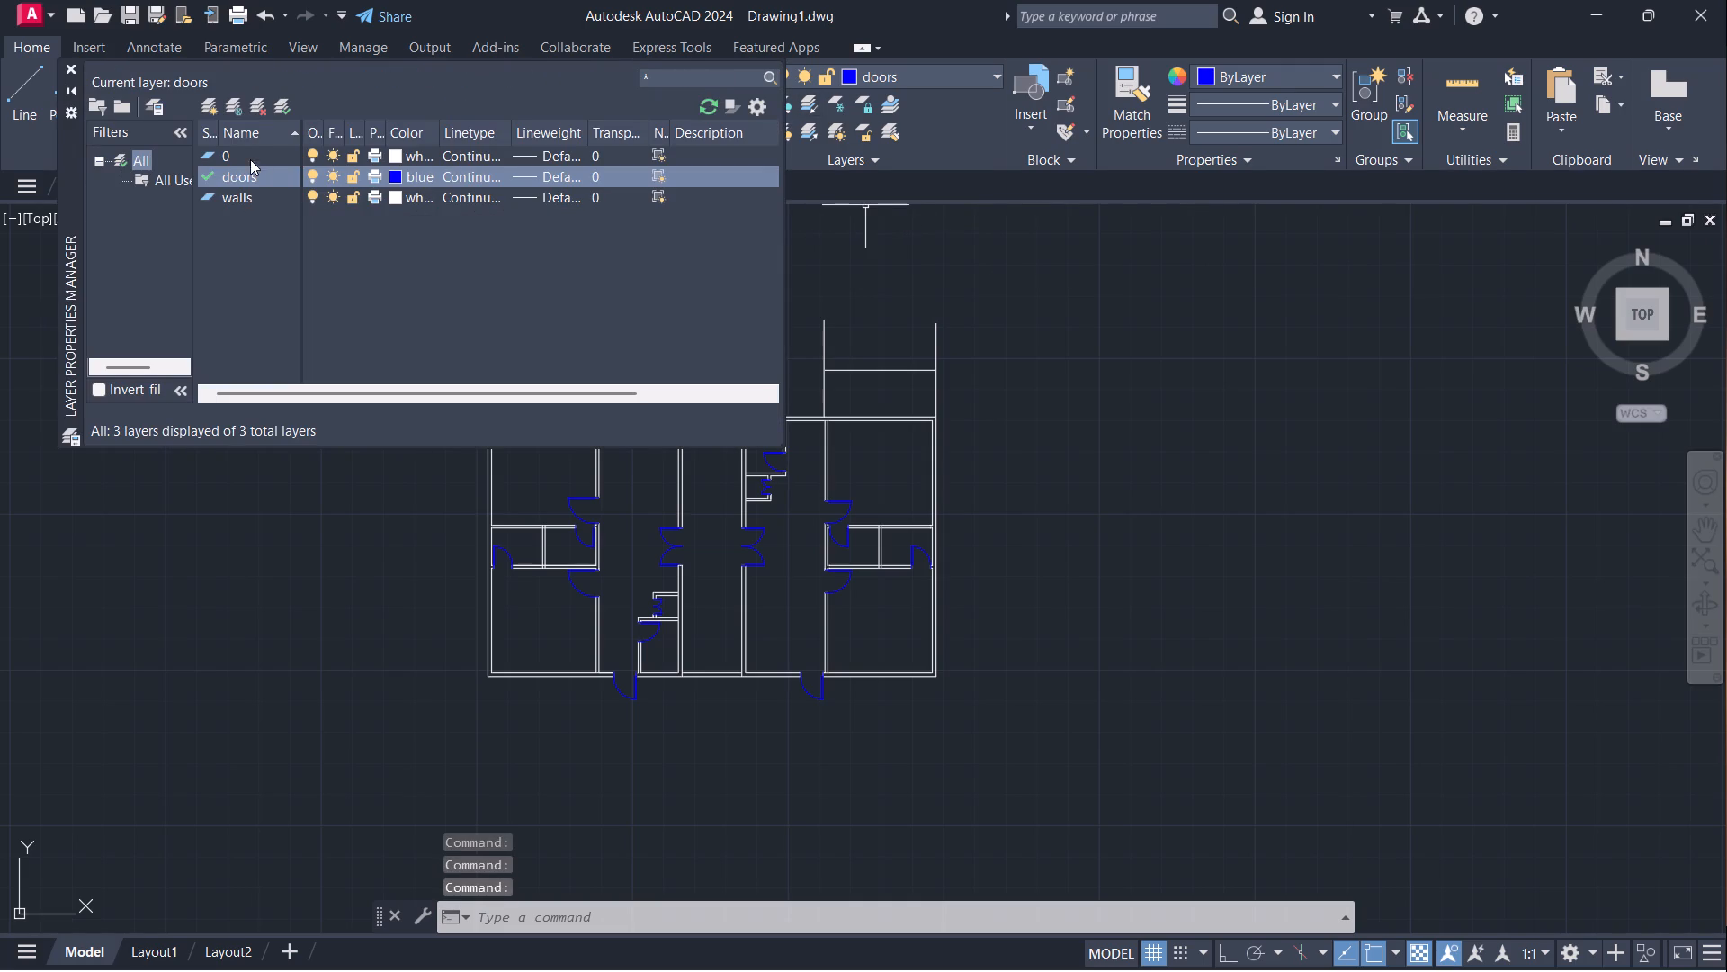
{"action": "left_click", "coordinate": [210, 113]}
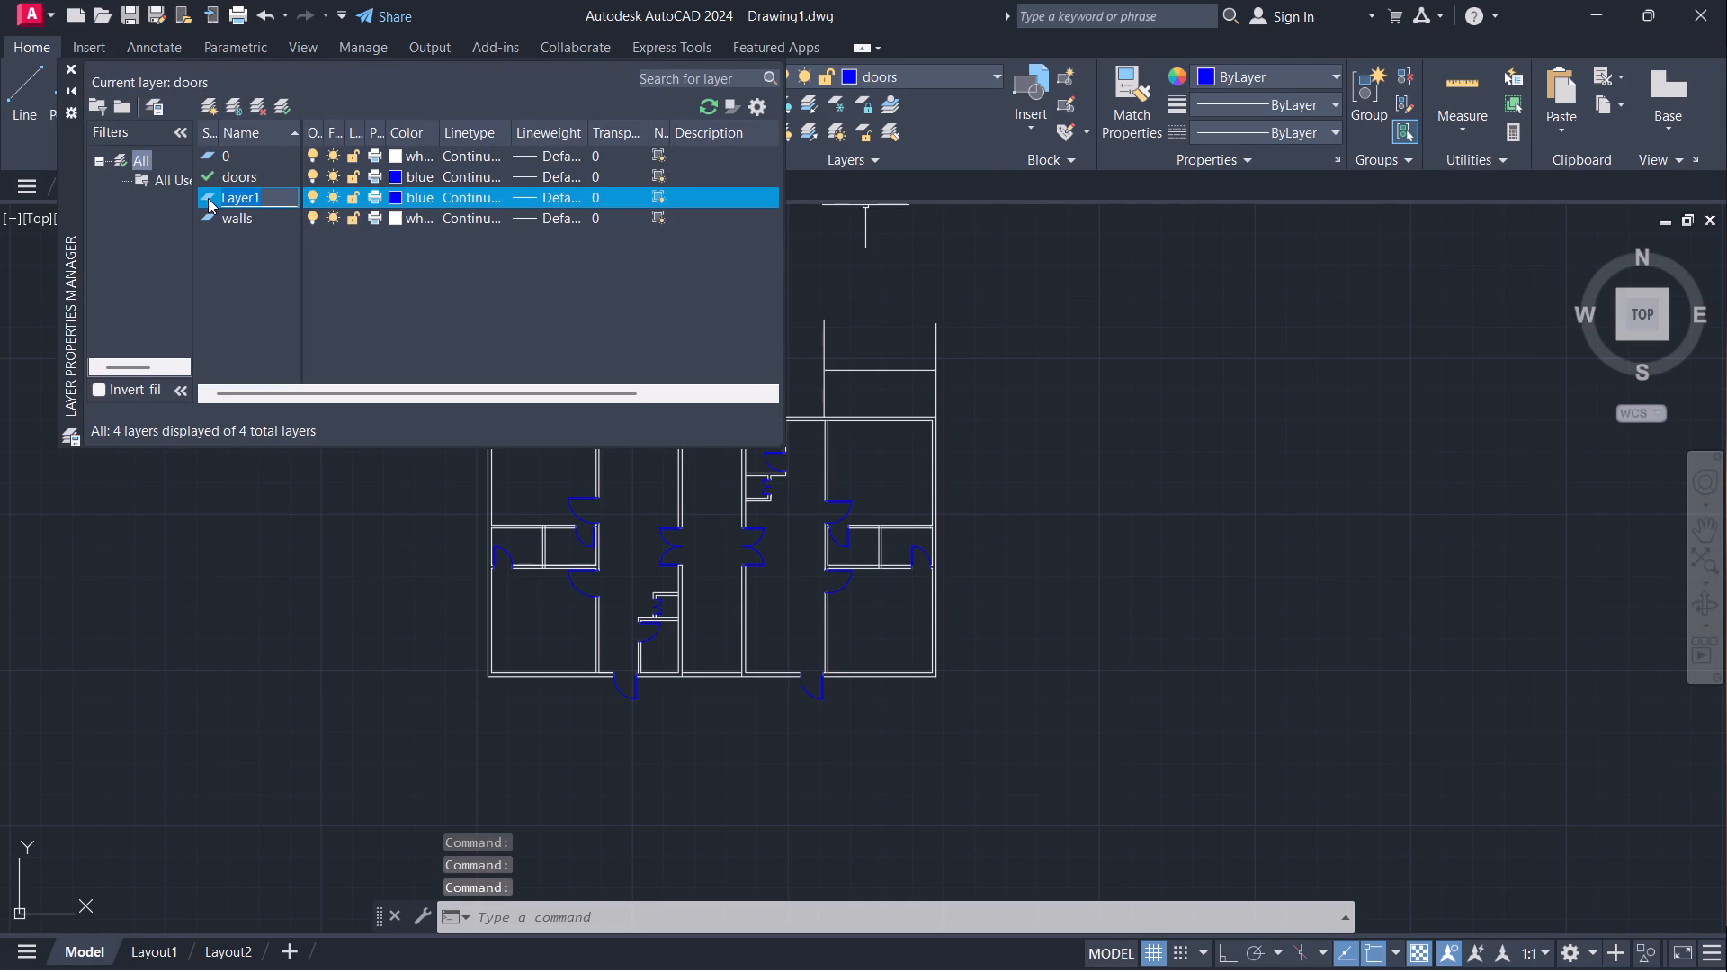
{"action": "key", "text": "BackSpace"}
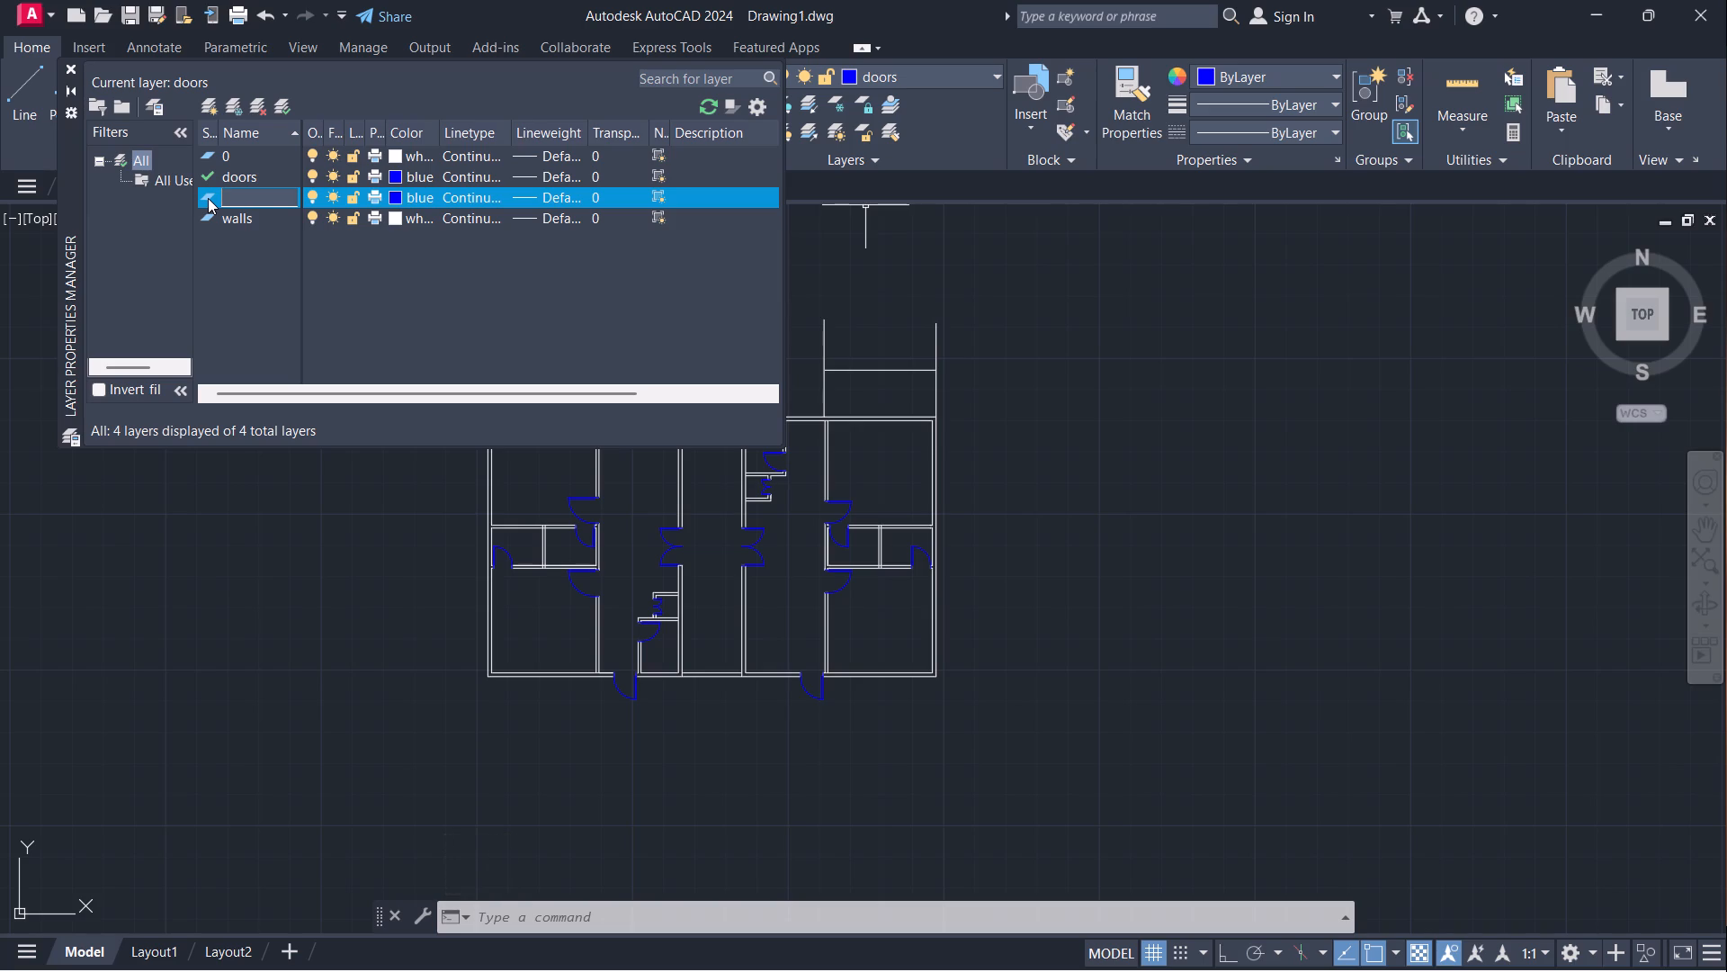
{"action": "key", "text": "w"}
{"action": "type", "text": "indow"}
{"action": "key", "text": "s"}
Set the windows layer's color to green and make it the current layer.
{"action": "left_click", "coordinate": [392, 202]}
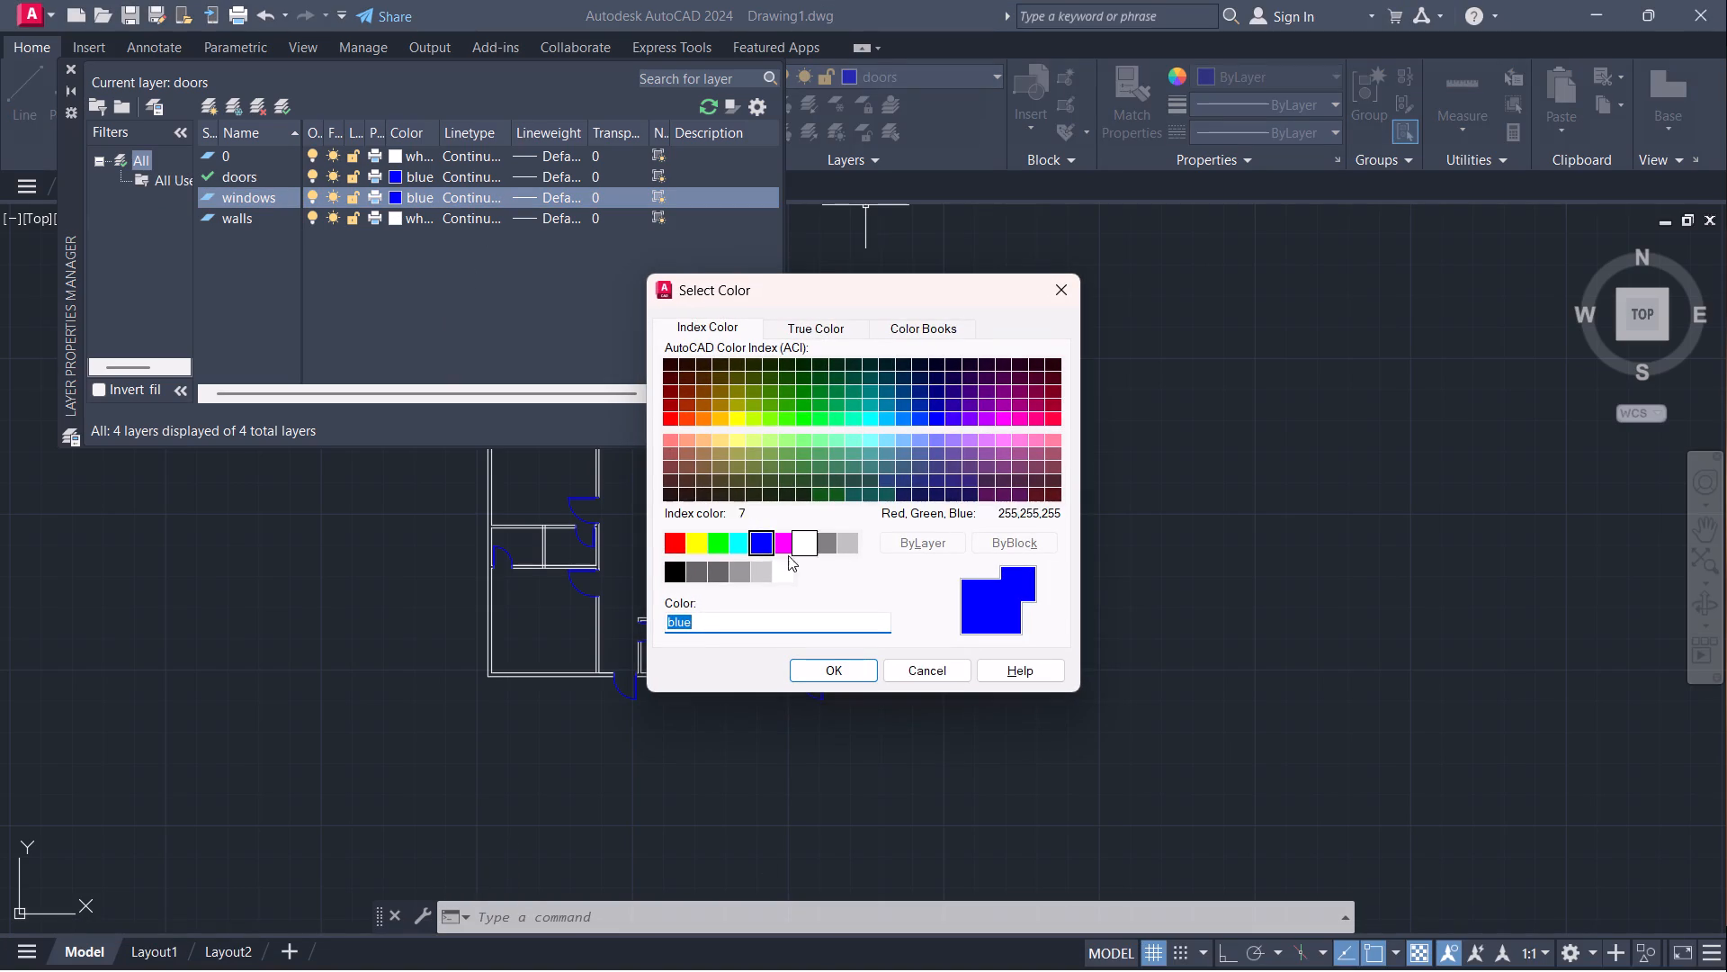
{"action": "left_click", "coordinate": [727, 548]}
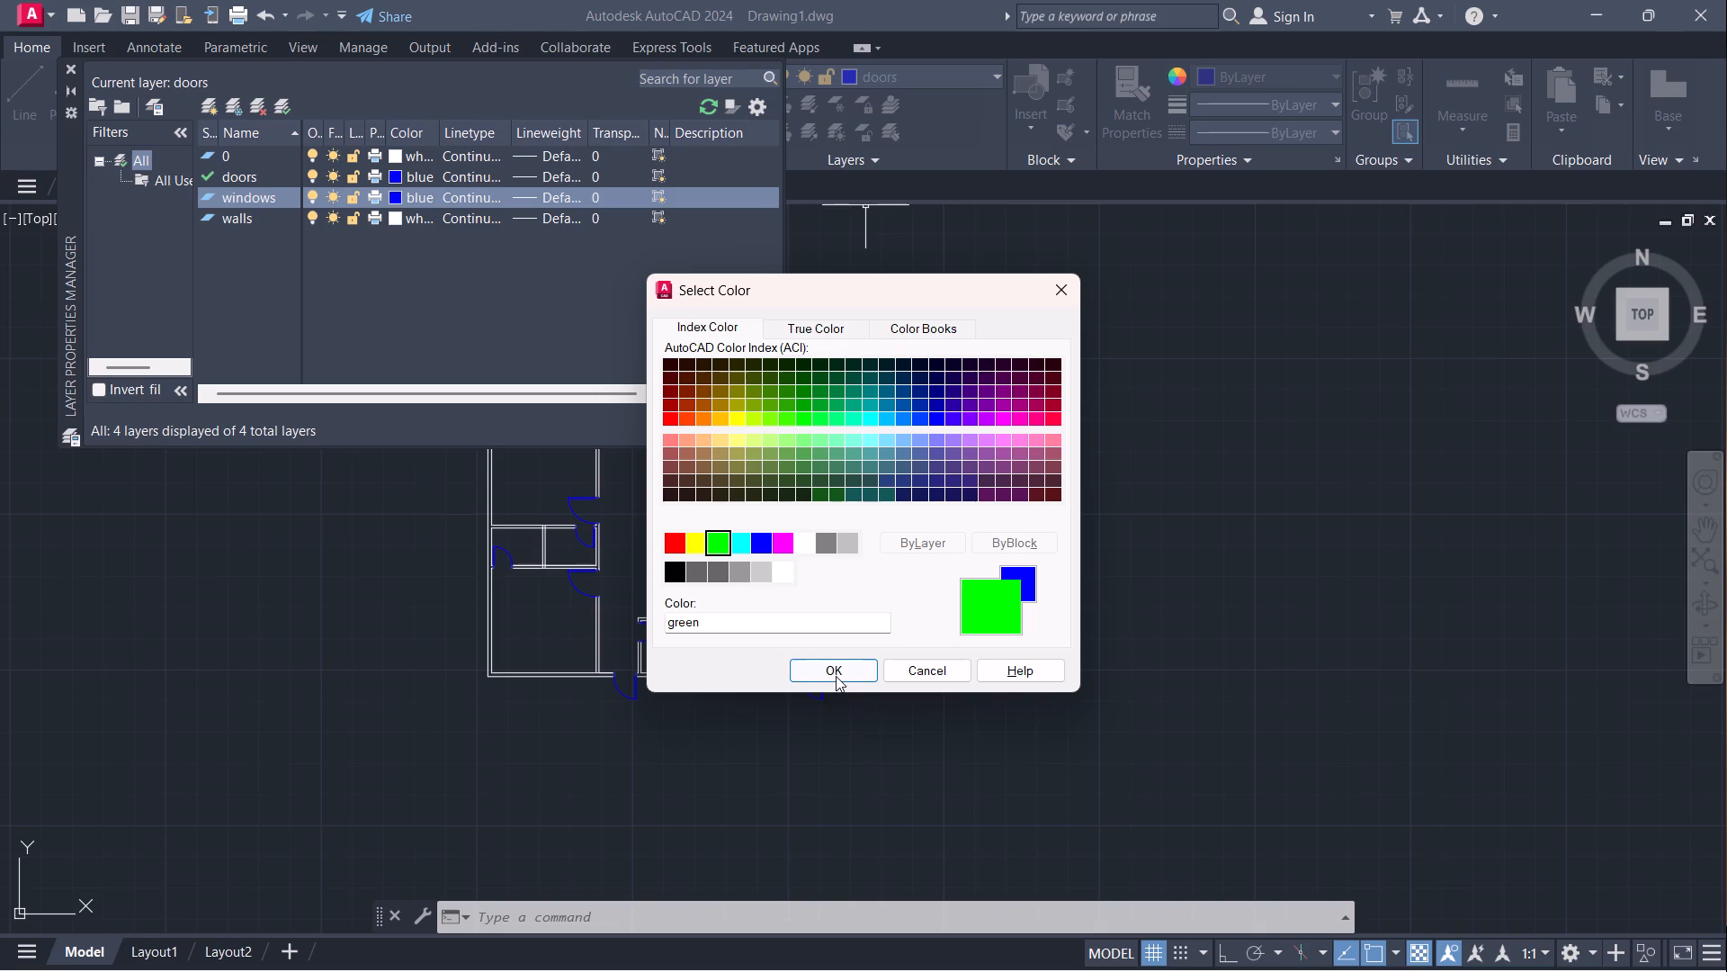
{"action": "left_click", "coordinate": [833, 673]}
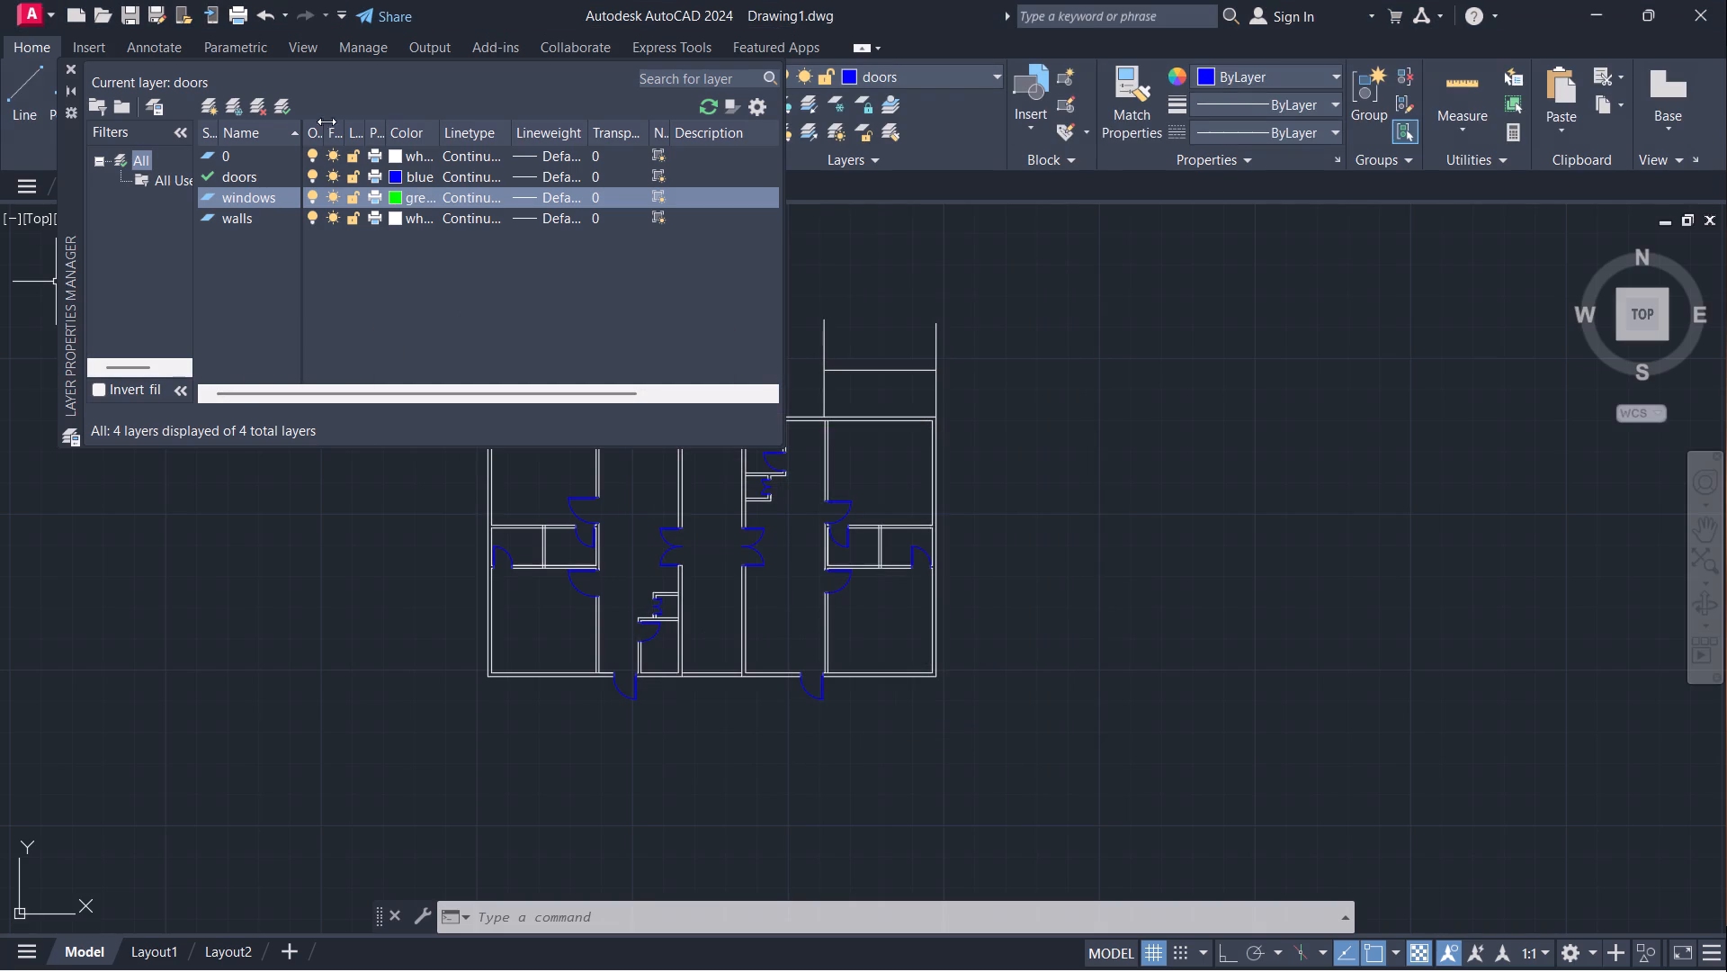
{"action": "left_click", "coordinate": [283, 109]}
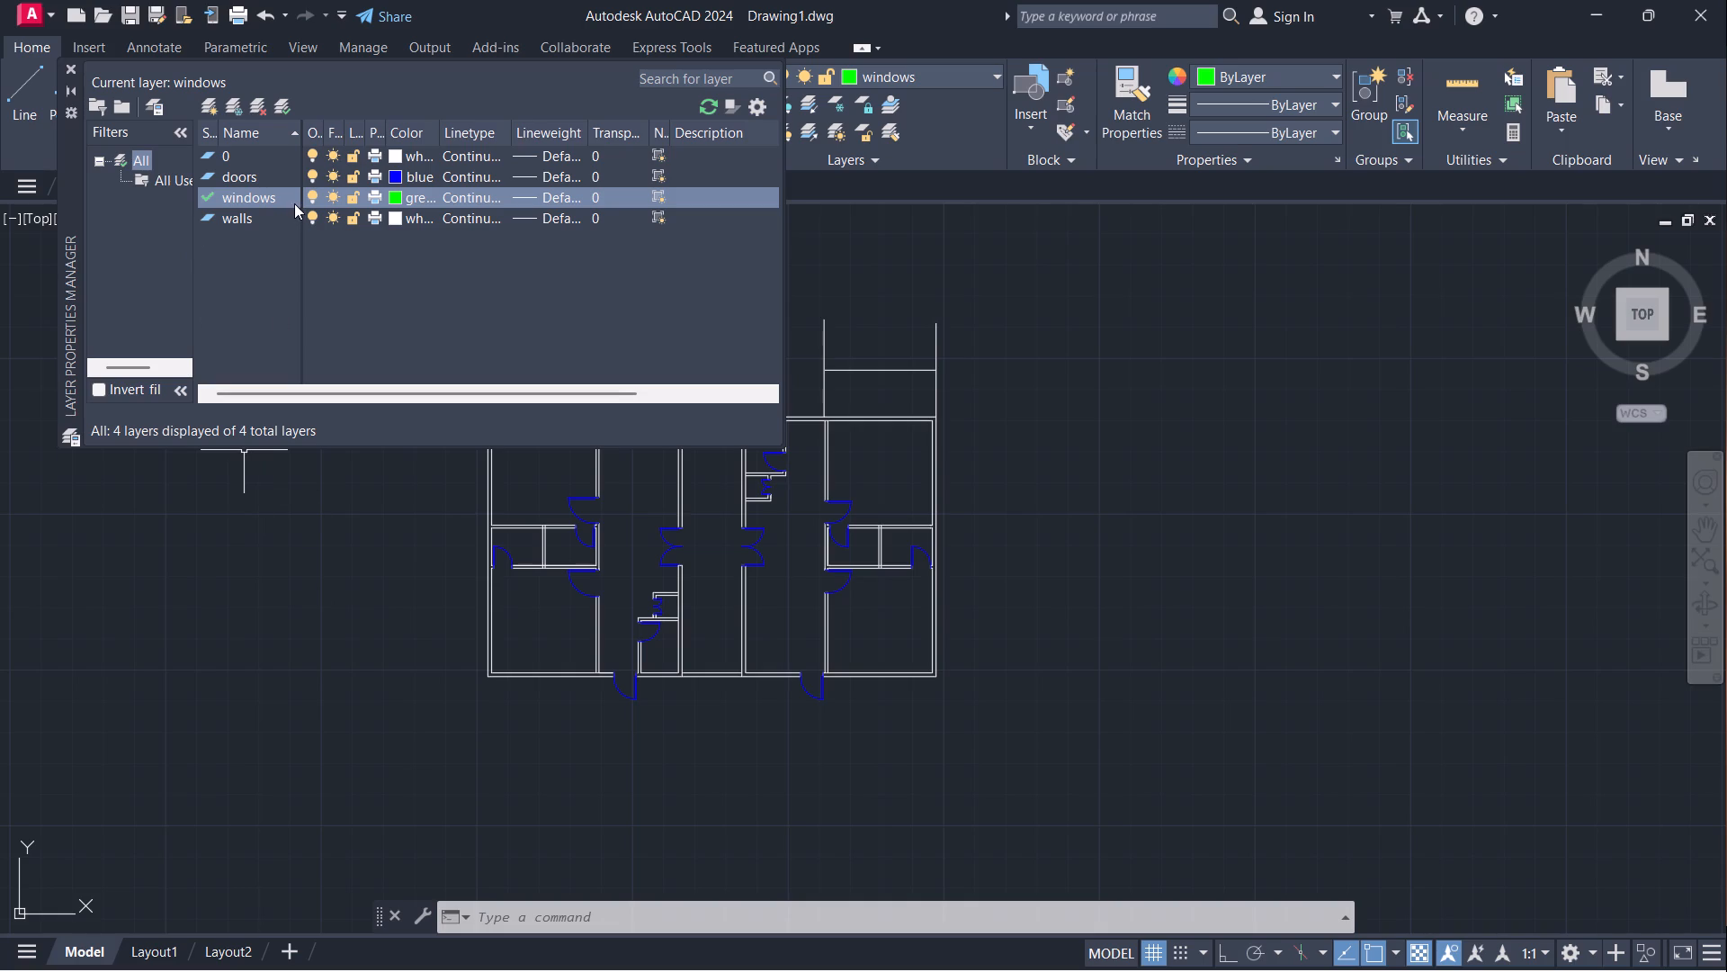
{"action": "left_click", "coordinate": [284, 105]}
{"action": "left_click", "coordinate": [71, 71]}
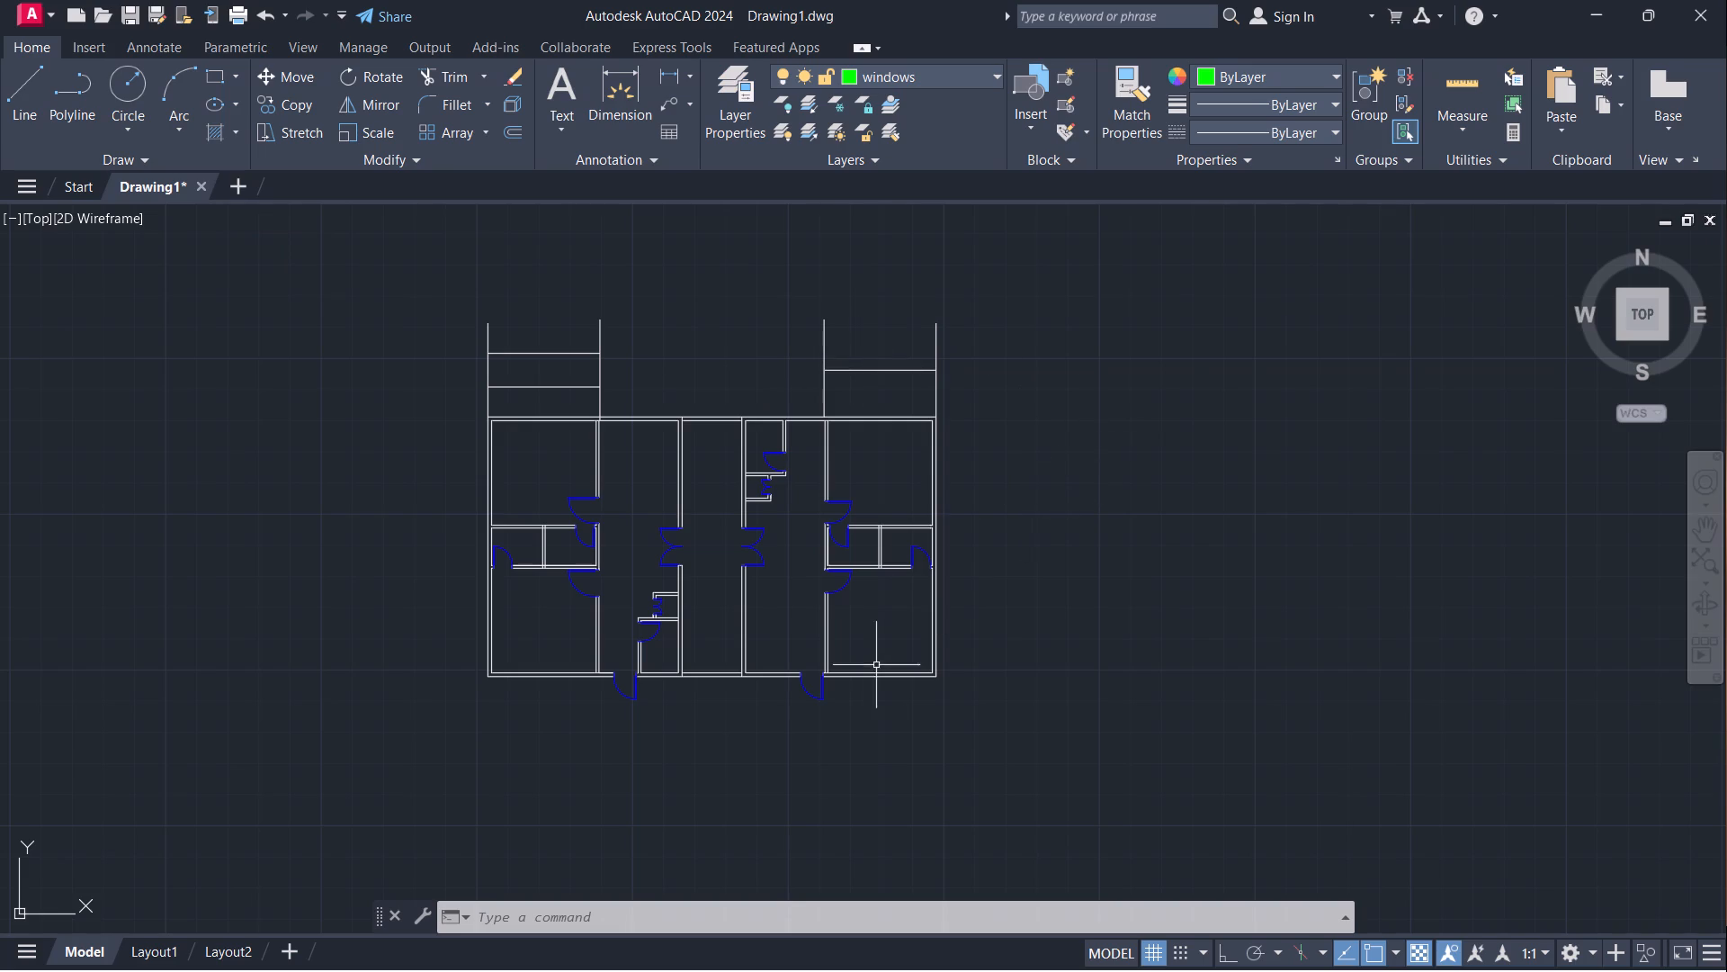
Draw a long horizontal rectangle about 2'-2" tall in the empty space just east of the floor plan.
{"action": "middle_click_drag", "start_coordinate": [989, 673], "coordinate": [947, 641]}
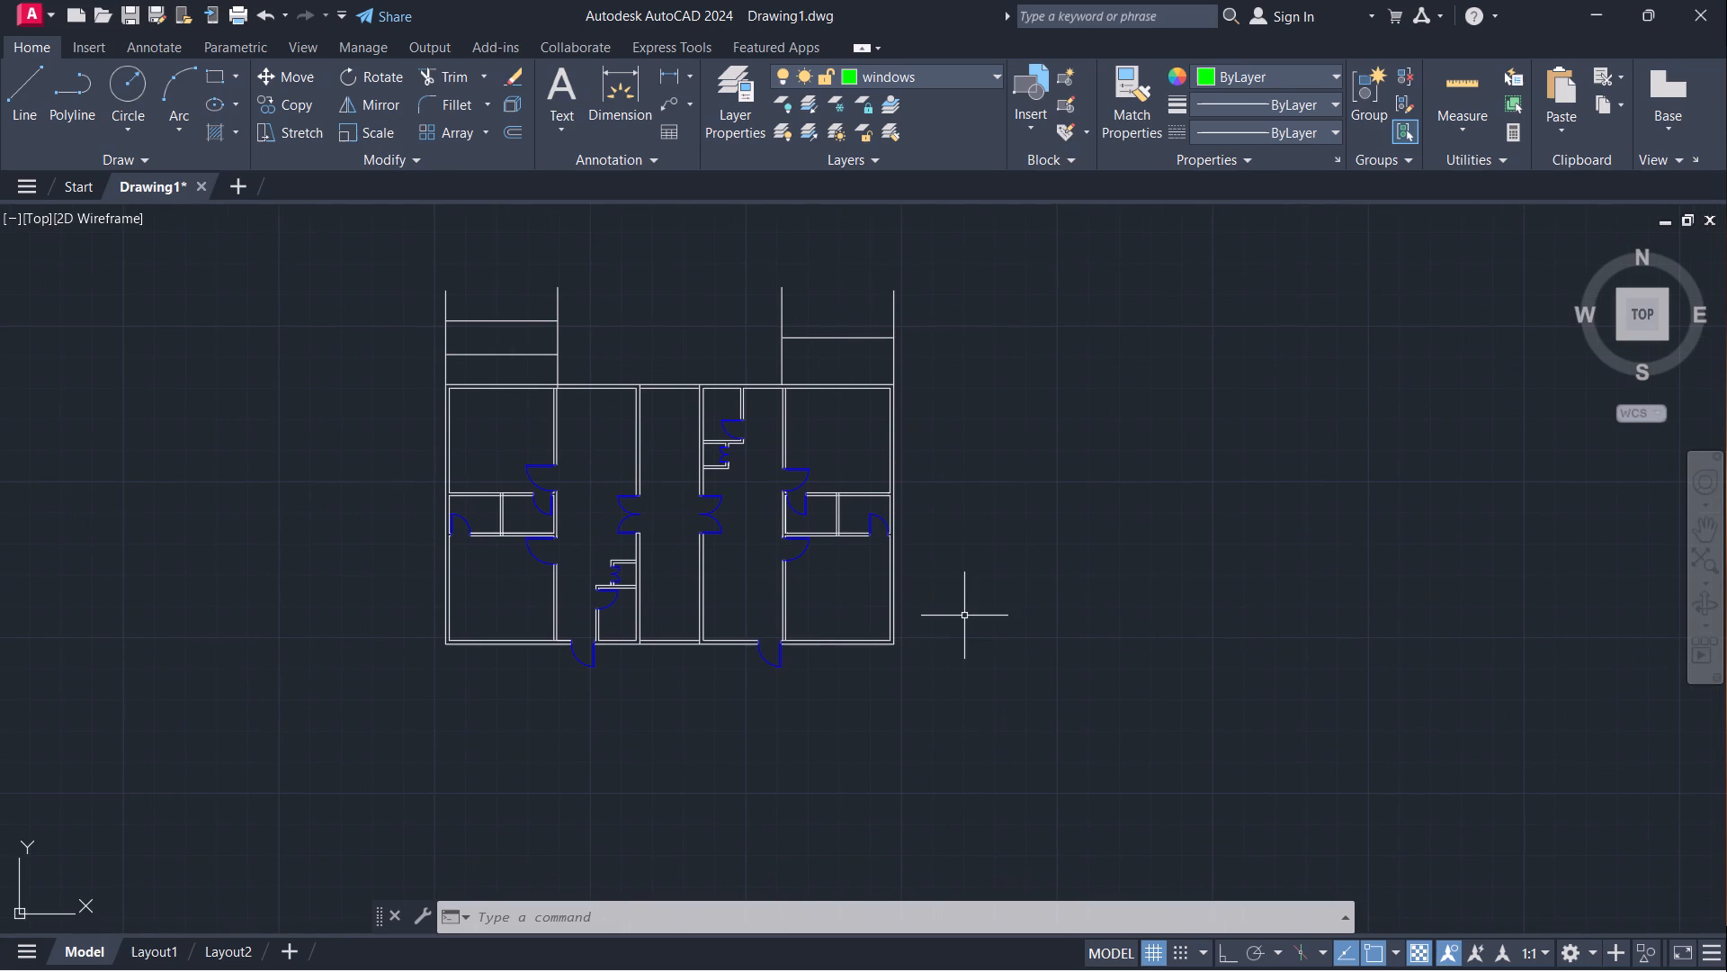
{"action": "type", "text": "rec"}
{"action": "key", "text": "Return"}
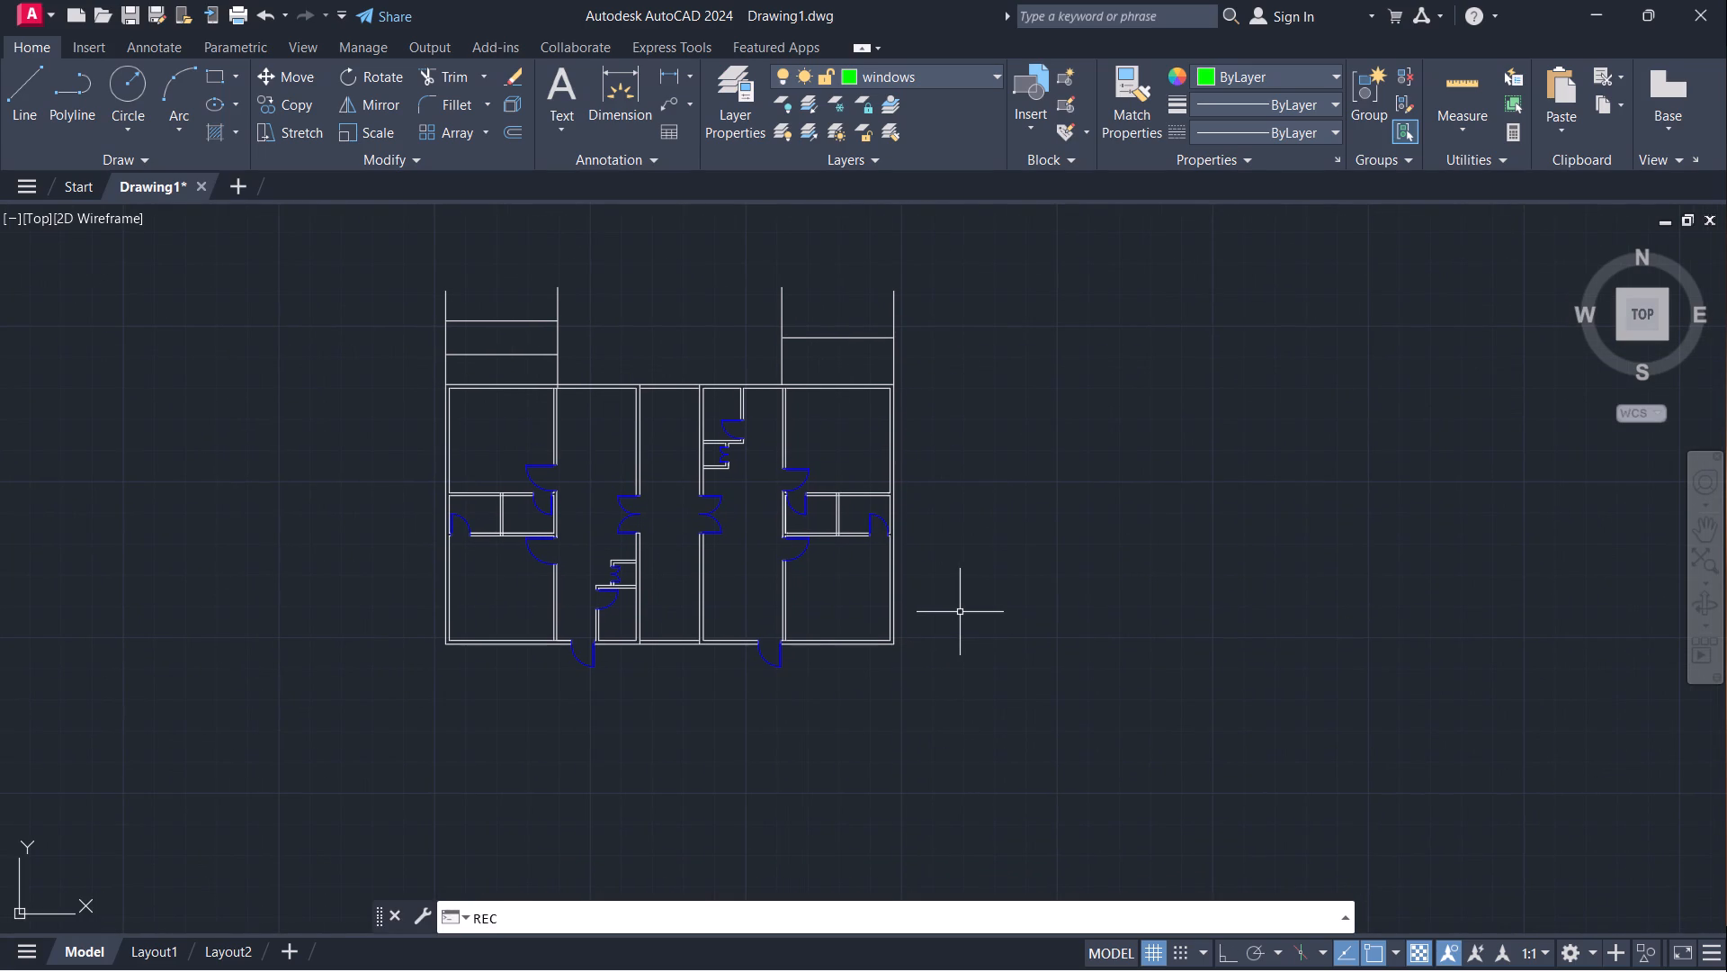
{"action": "left_click", "coordinate": [985, 437]}
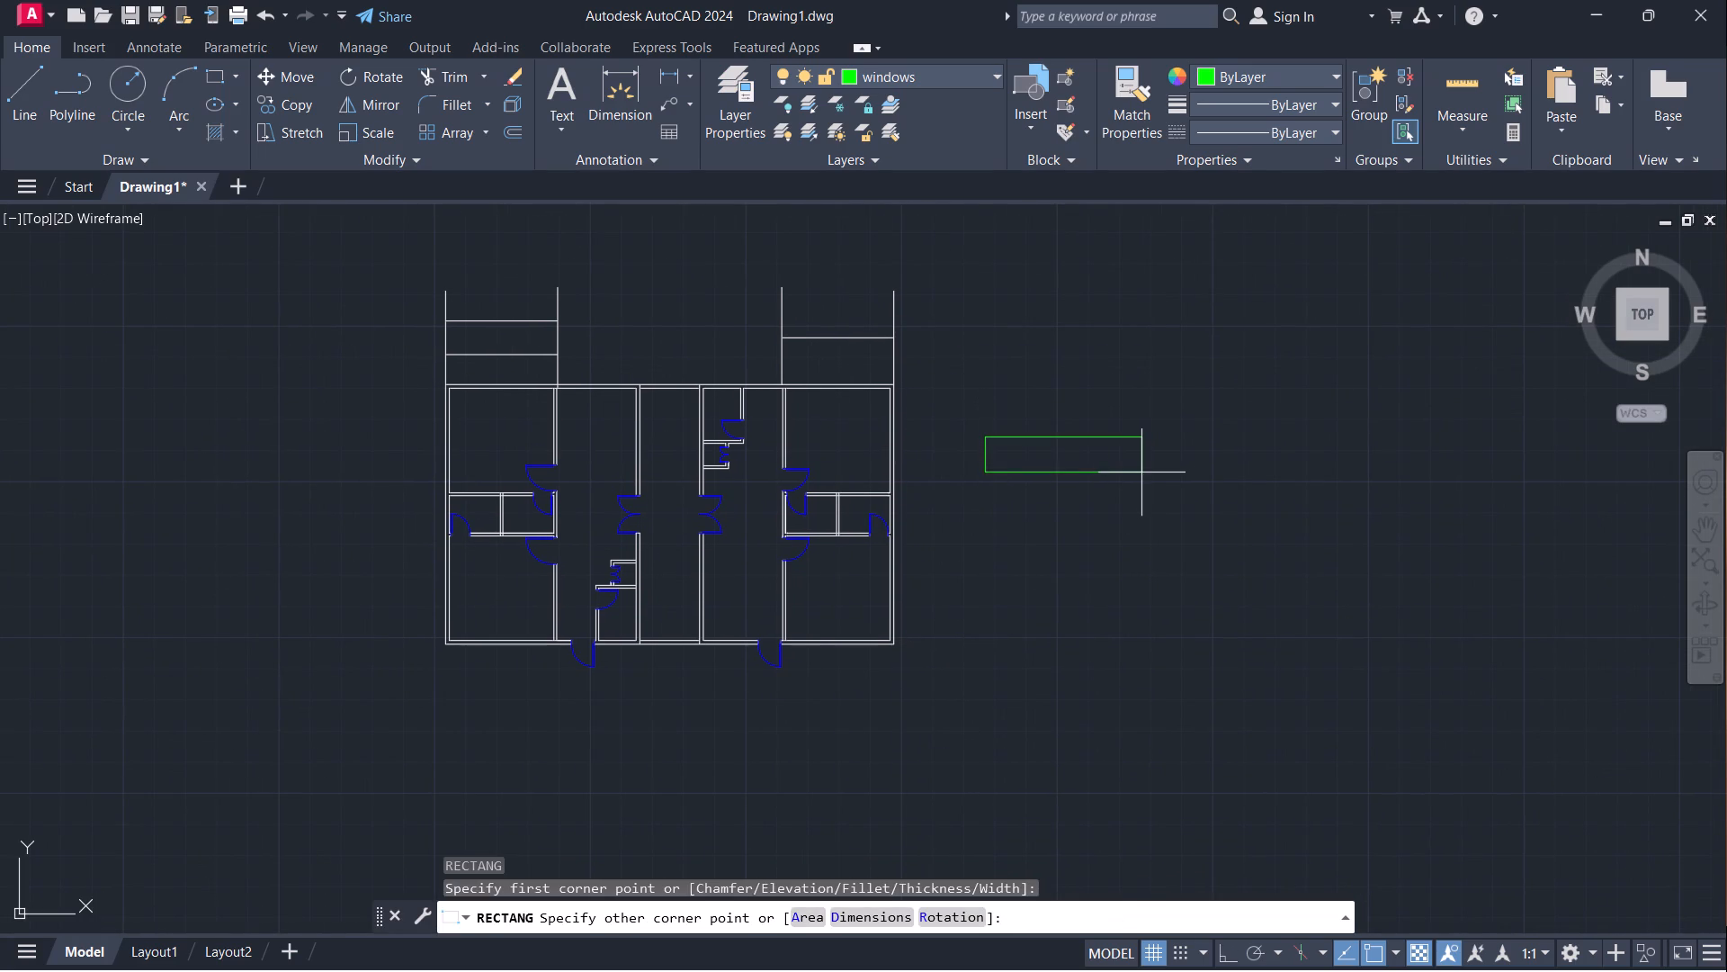
{"action": "left_click", "coordinate": [1061, 454]}
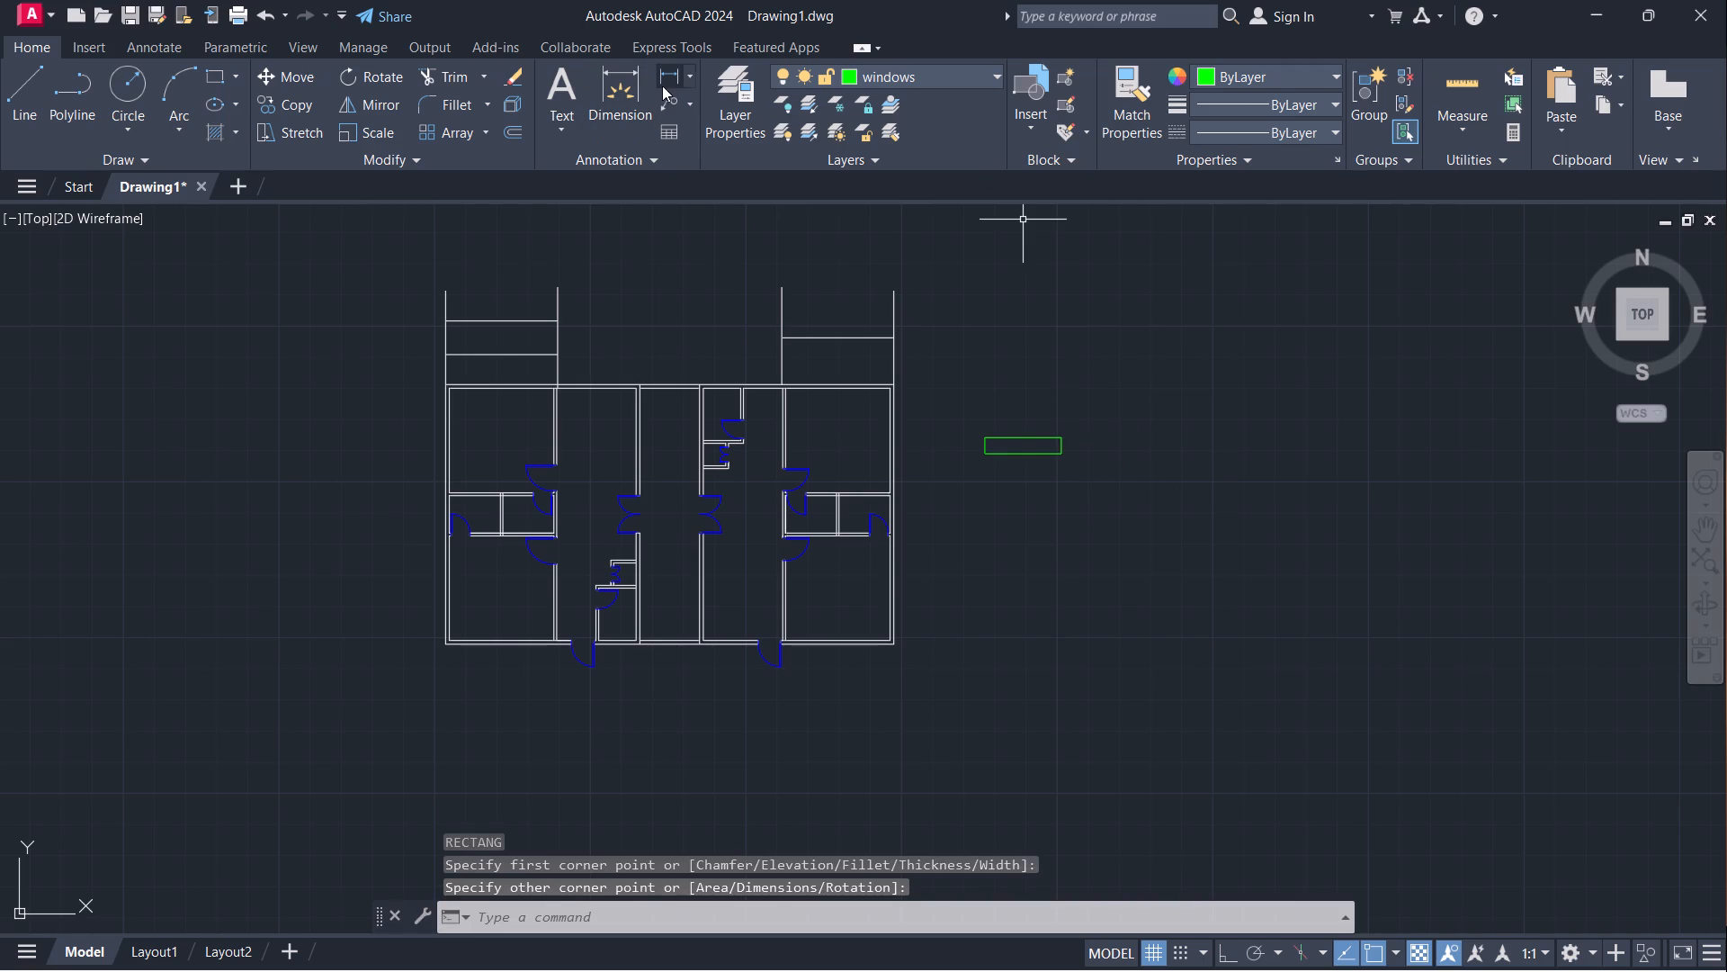
Check the height of the new green rectangle along its left edge with a linear dimension, without placing it.
{"action": "left_click", "coordinate": [666, 73]}
{"action": "scroll", "coordinate": [1023, 477], "scroll_direction": "up", "scroll_amount": 2}
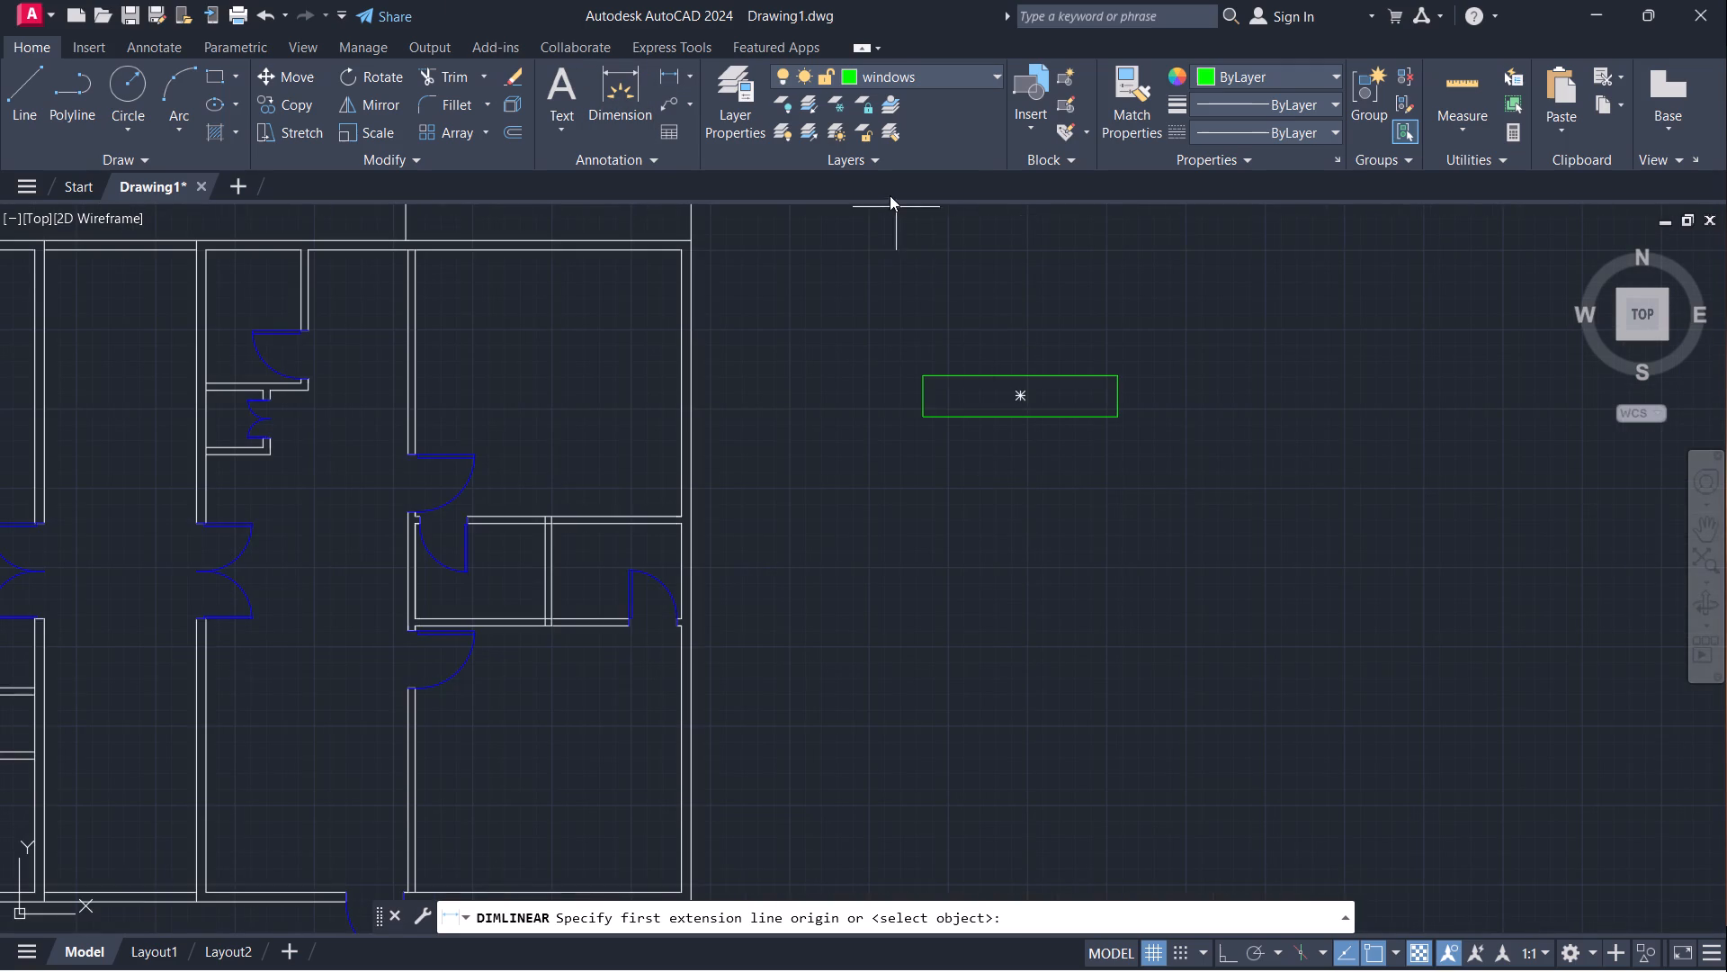
{"action": "left_click", "coordinate": [919, 375]}
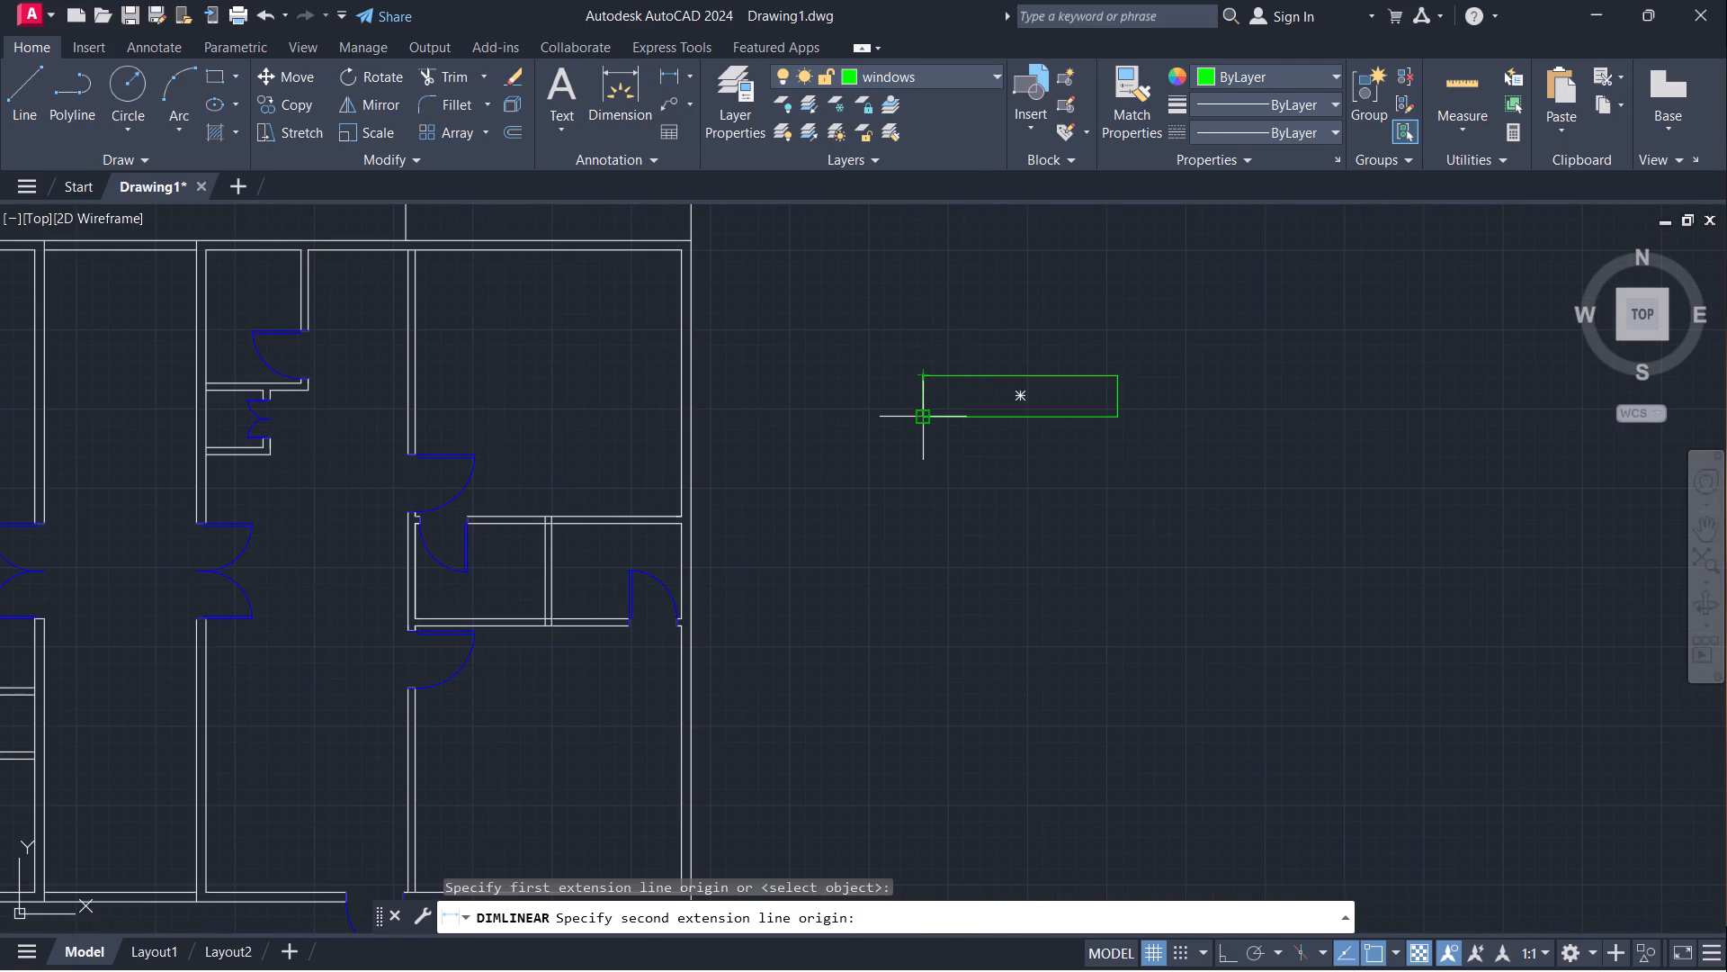
{"action": "left_click", "coordinate": [922, 420]}
{"action": "scroll", "coordinate": [900, 395], "scroll_direction": "up", "scroll_amount": 3}
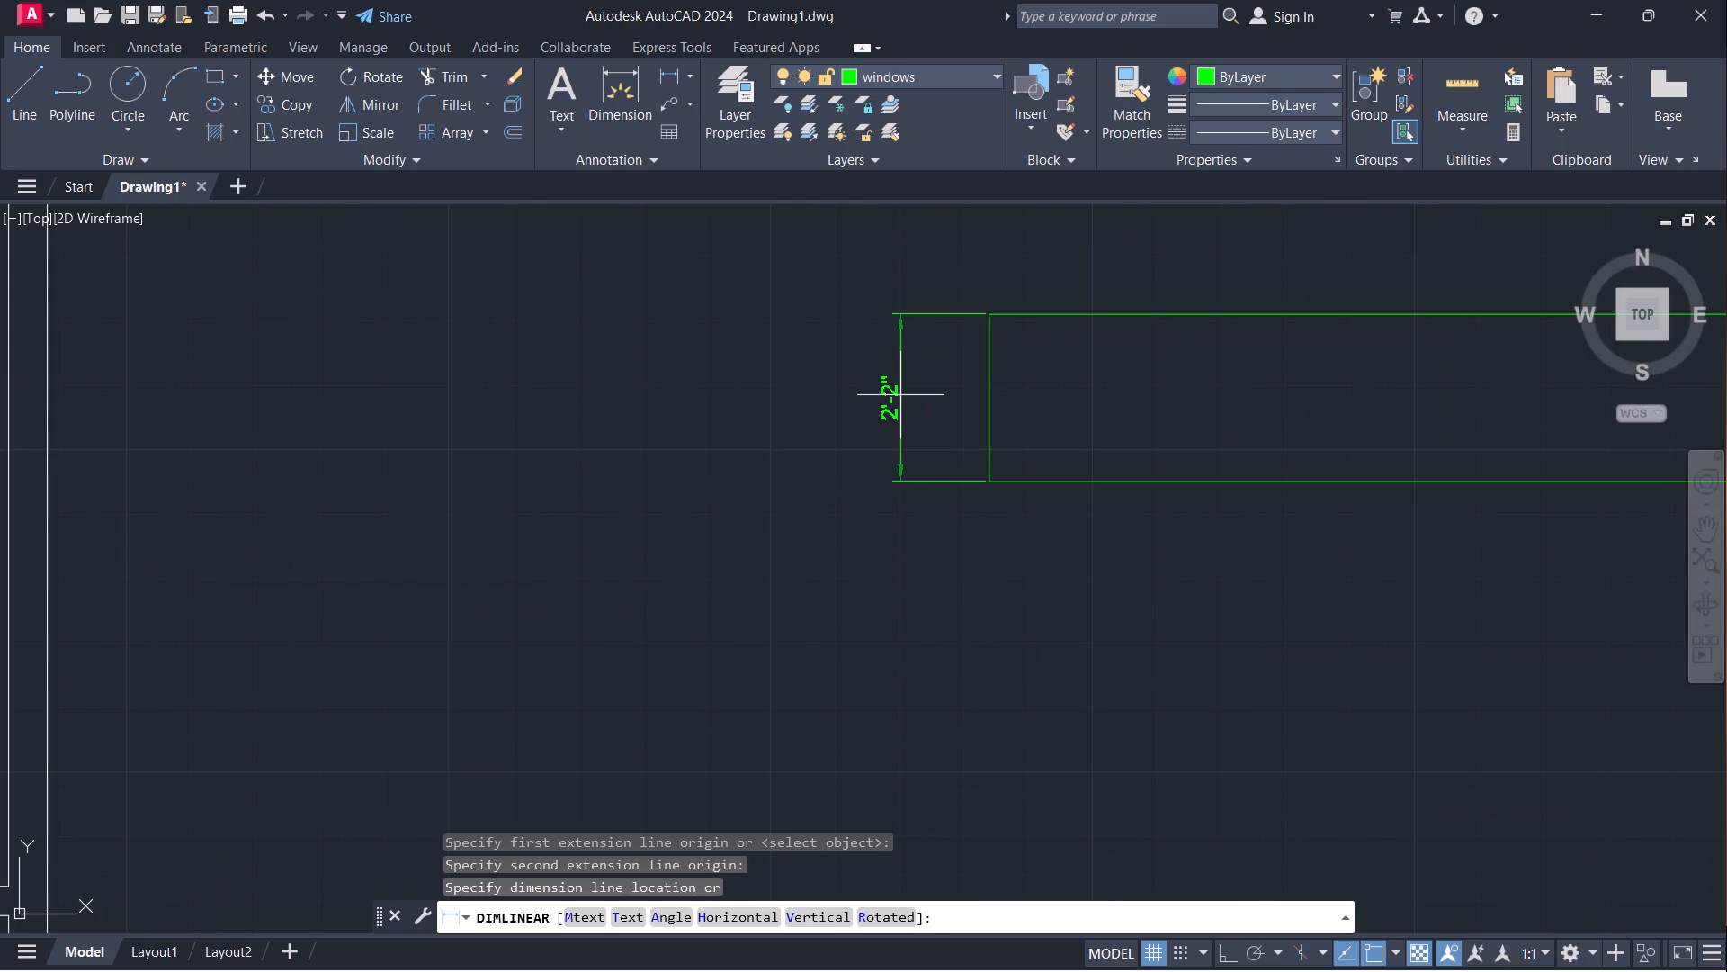
{"action": "scroll", "coordinate": [900, 395], "scroll_direction": "down", "scroll_amount": 1}
{"action": "key", "text": "Escape"}
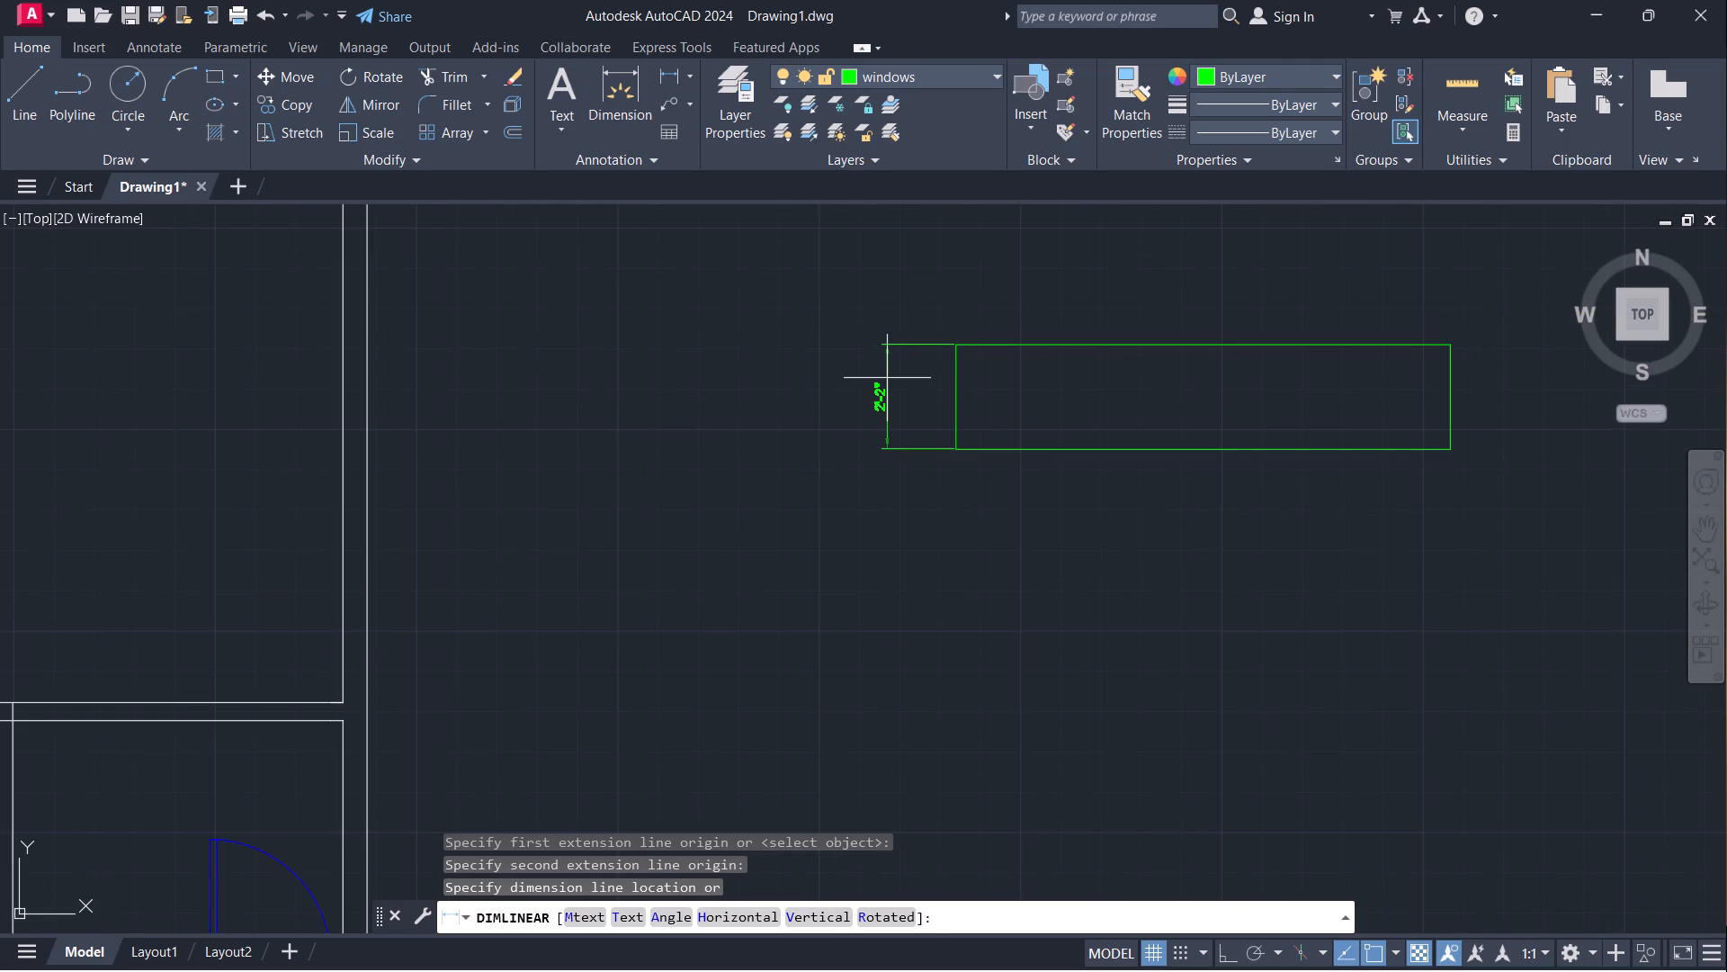
Scale the green rectangle from its upper-left corner by reference, using its left edge as reference length and 2' as new length.
{"action": "left_click", "coordinate": [953, 355]}
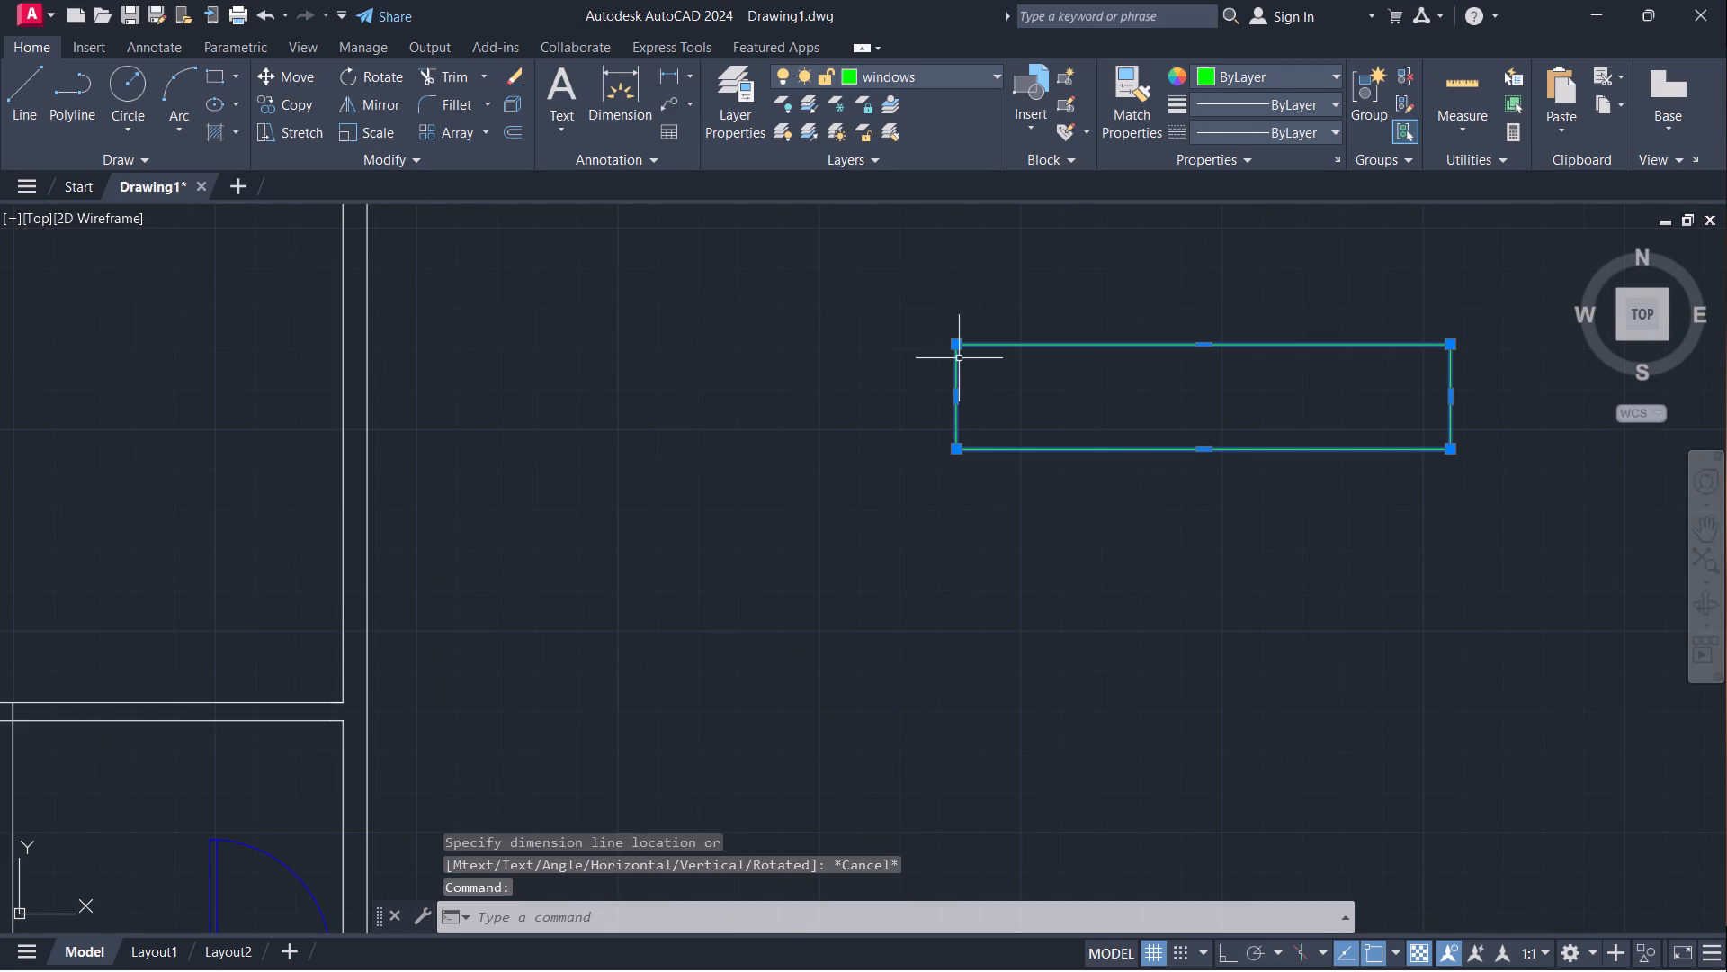
{"action": "type", "text": "sc"}
{"action": "key", "text": "Return"}
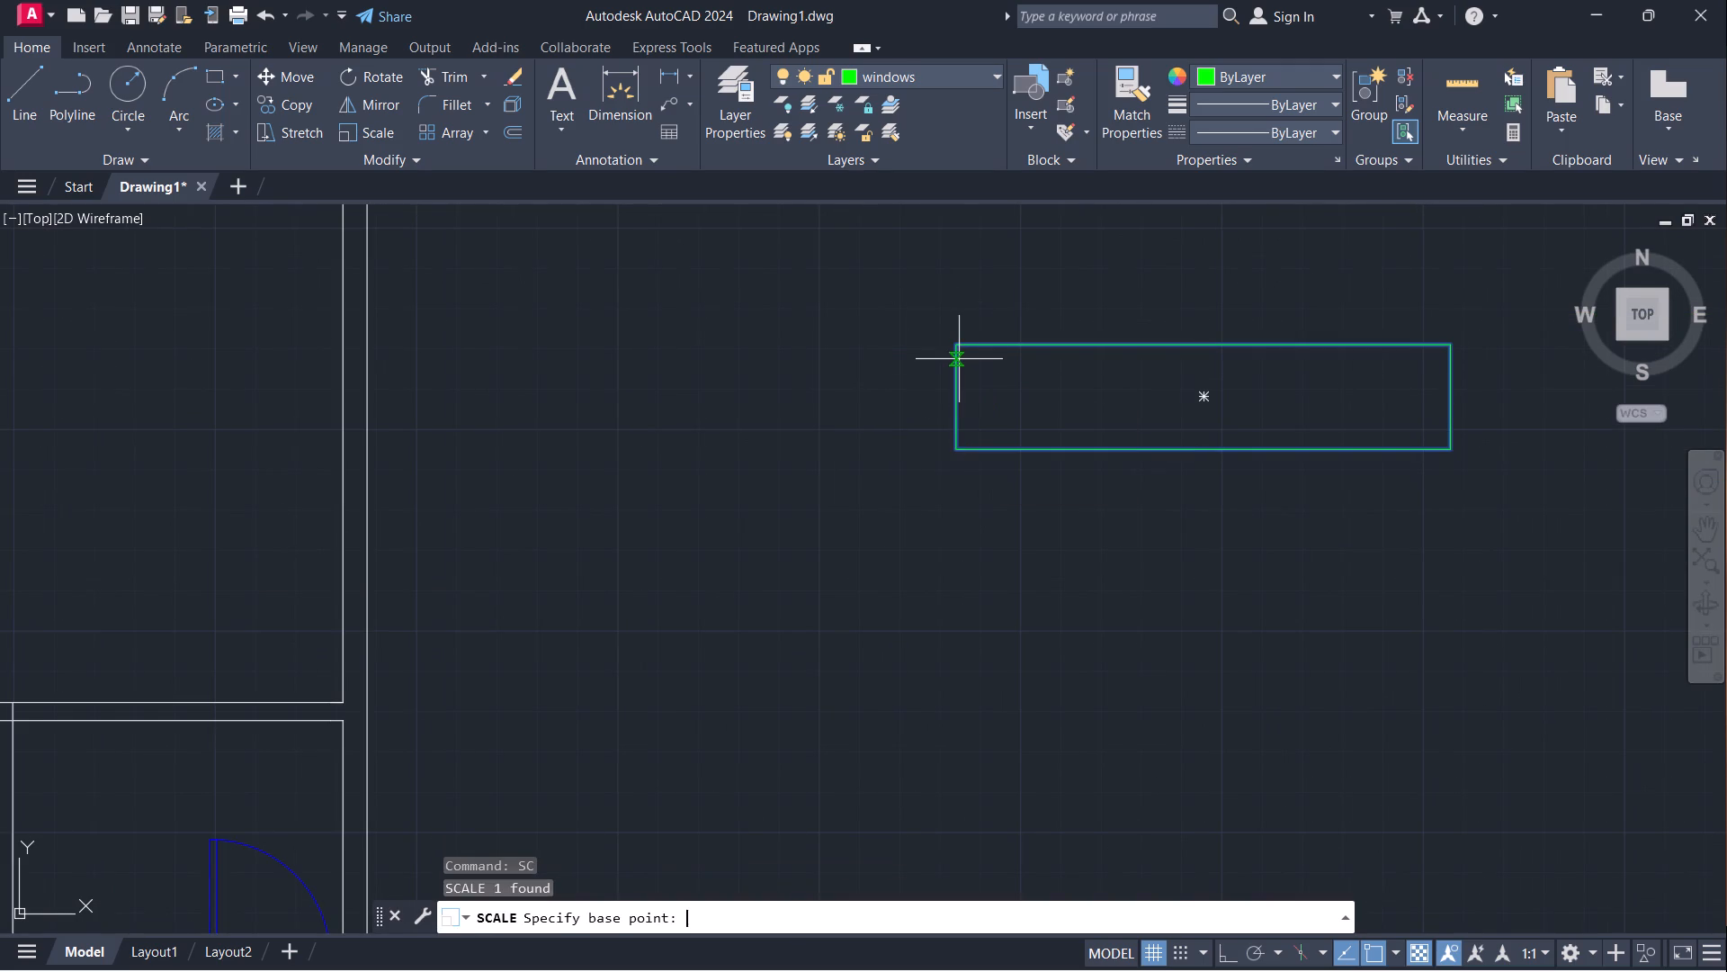
{"action": "left_click", "coordinate": [963, 349]}
{"action": "left_click", "coordinate": [793, 908]}
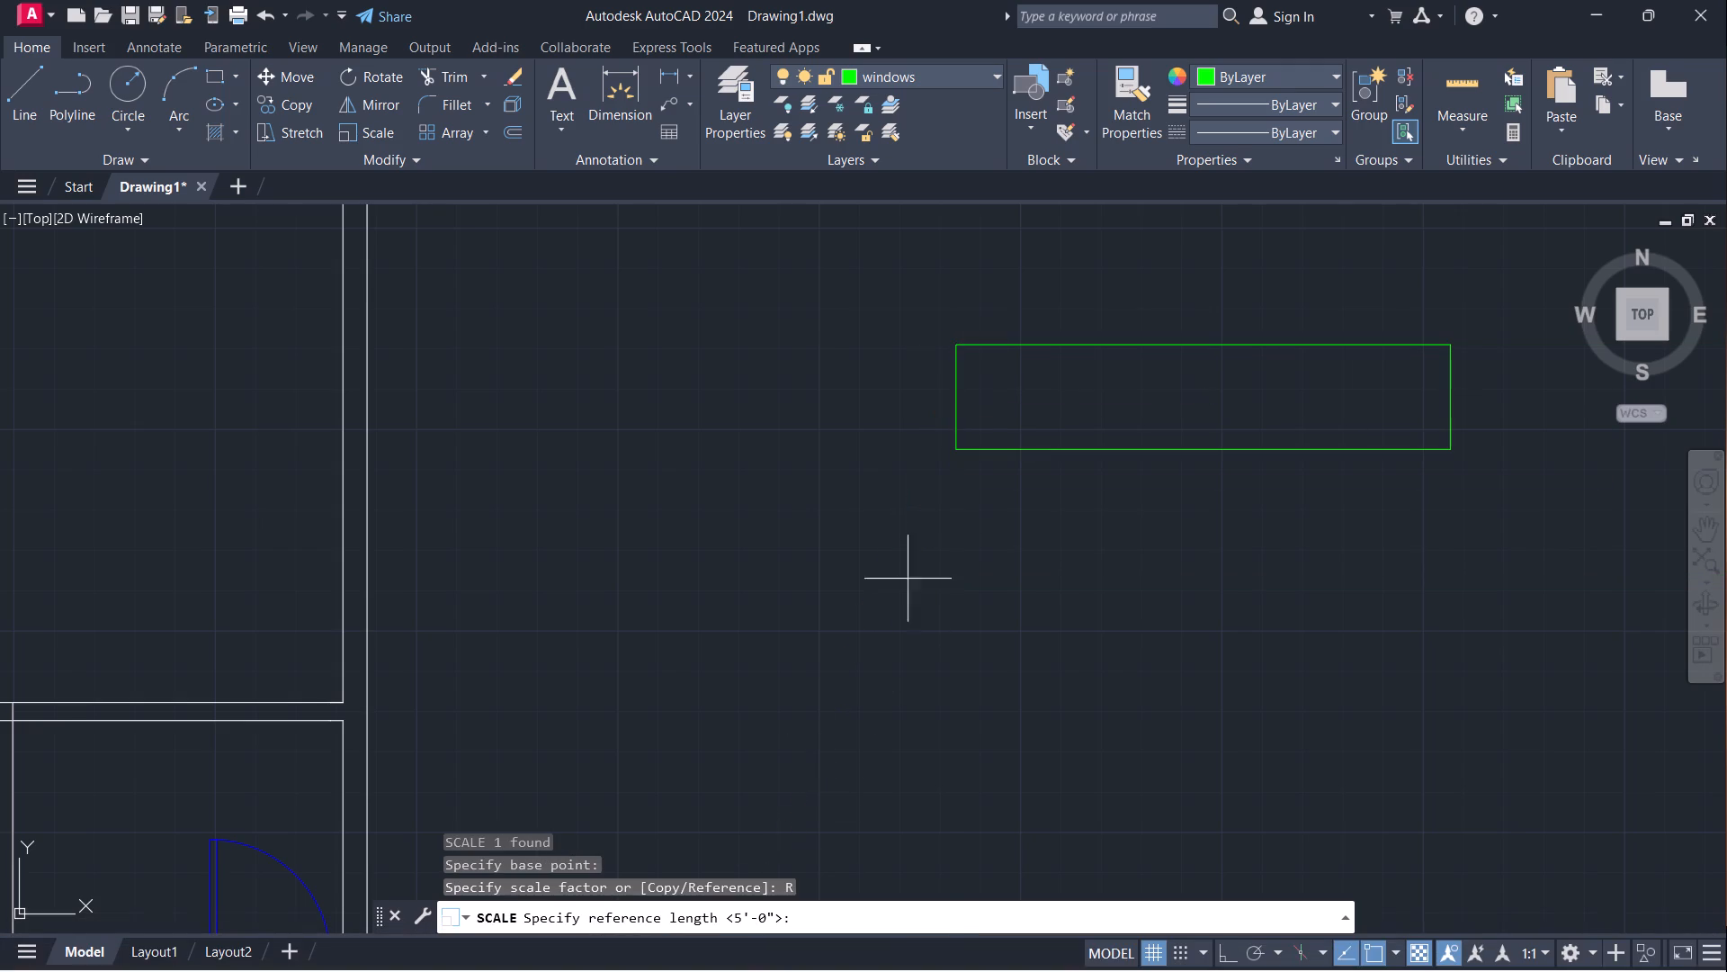
{"action": "left_click", "coordinate": [956, 351]}
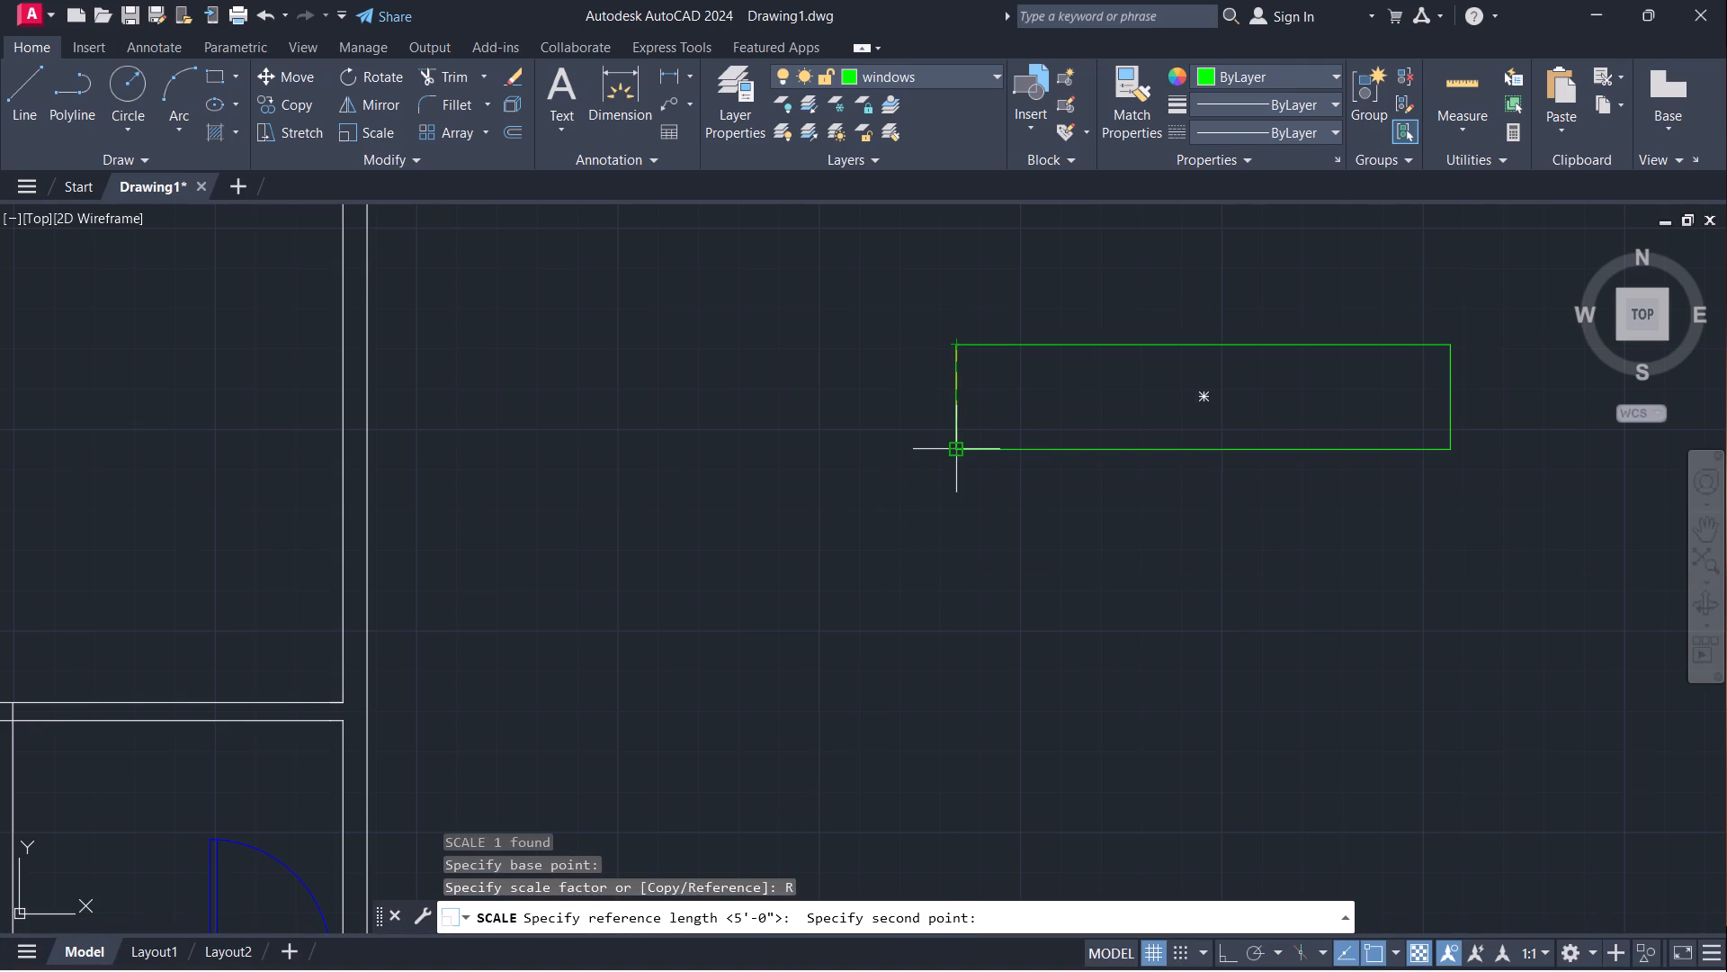
{"action": "left_click", "coordinate": [962, 449]}
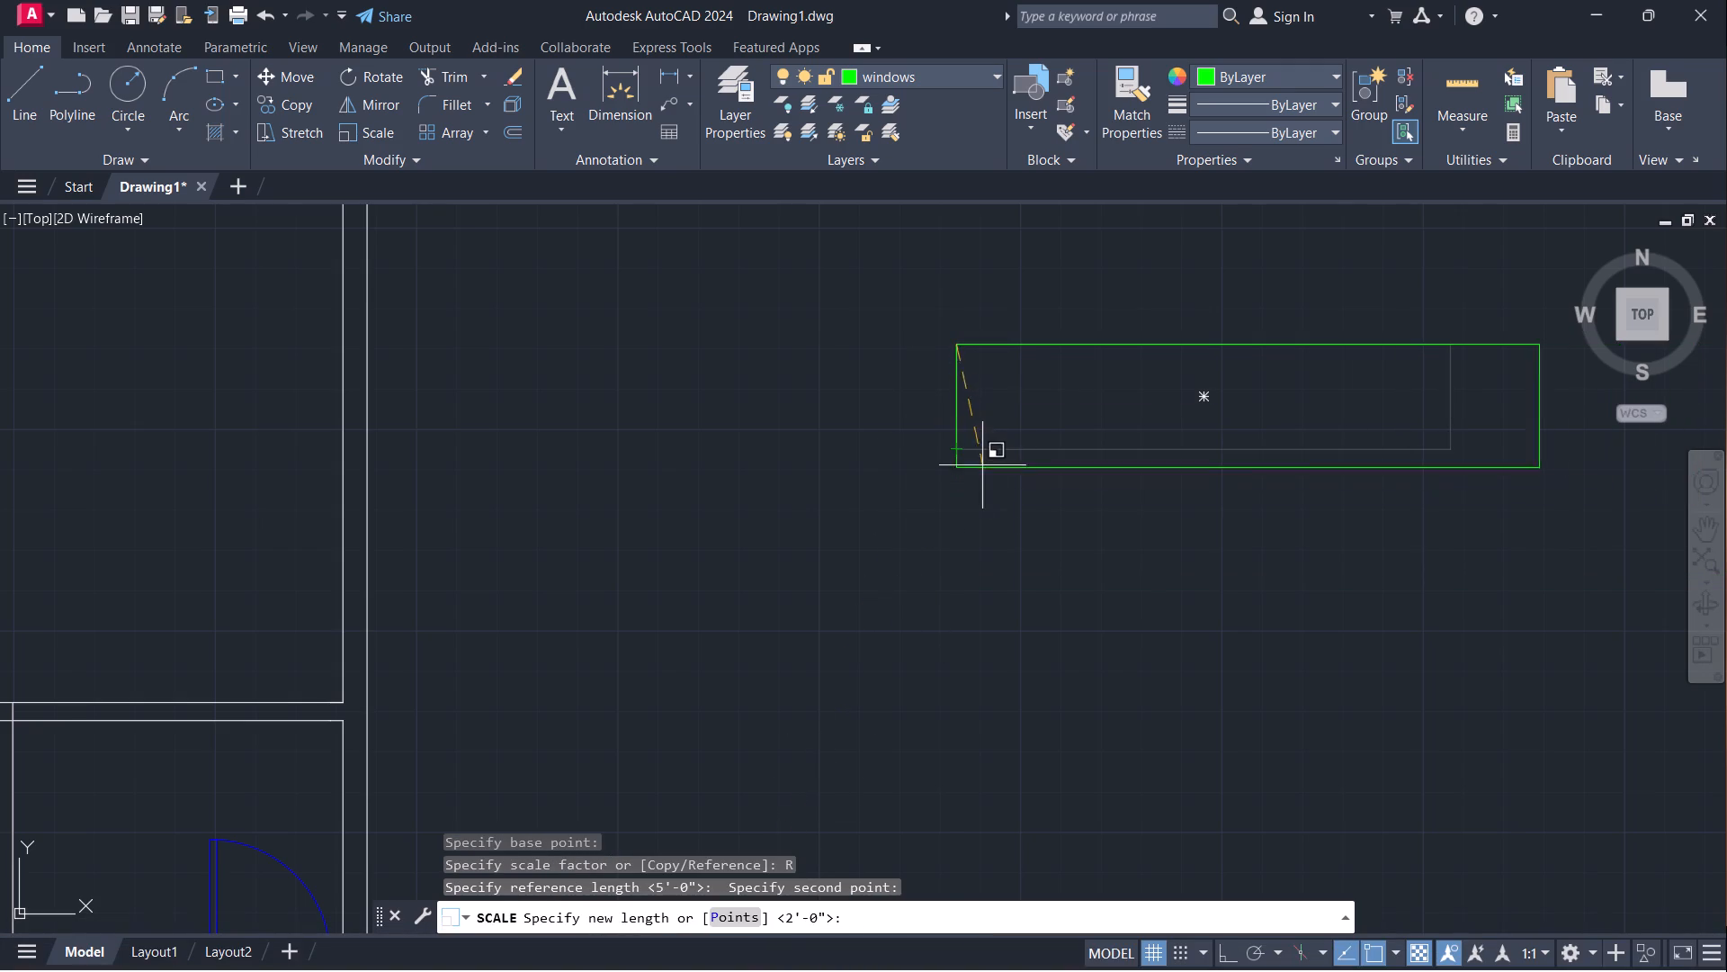
{"action": "type", "text": "2'"}
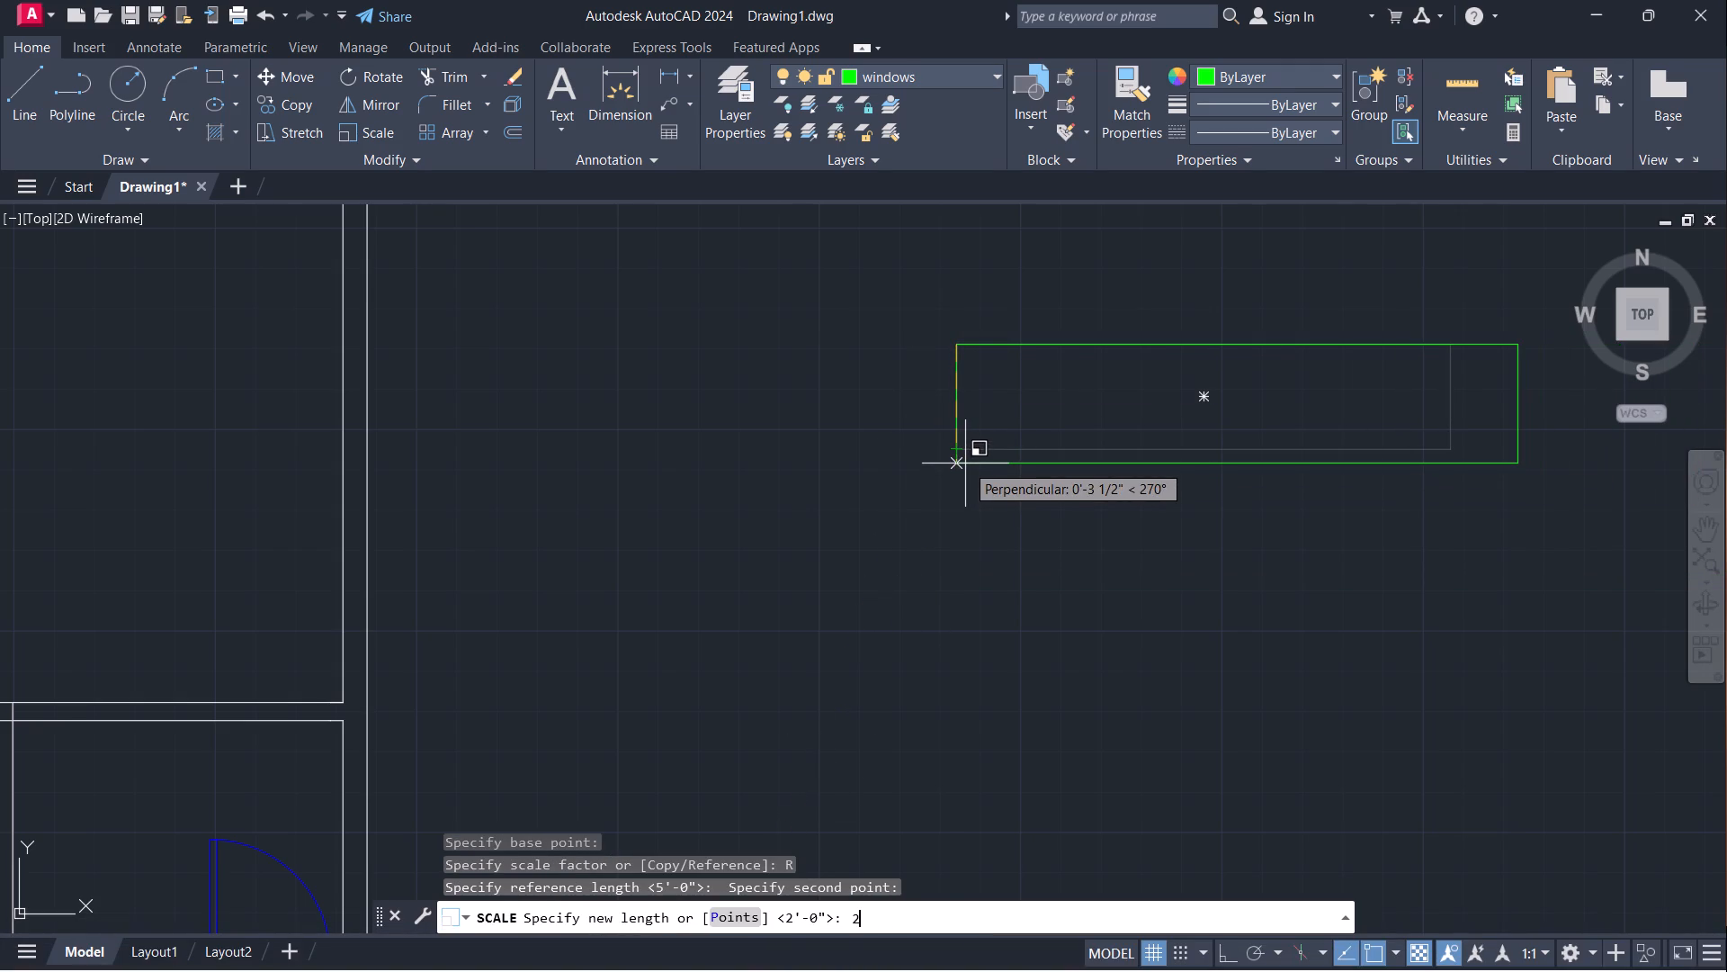
{"action": "key", "text": "Return"}
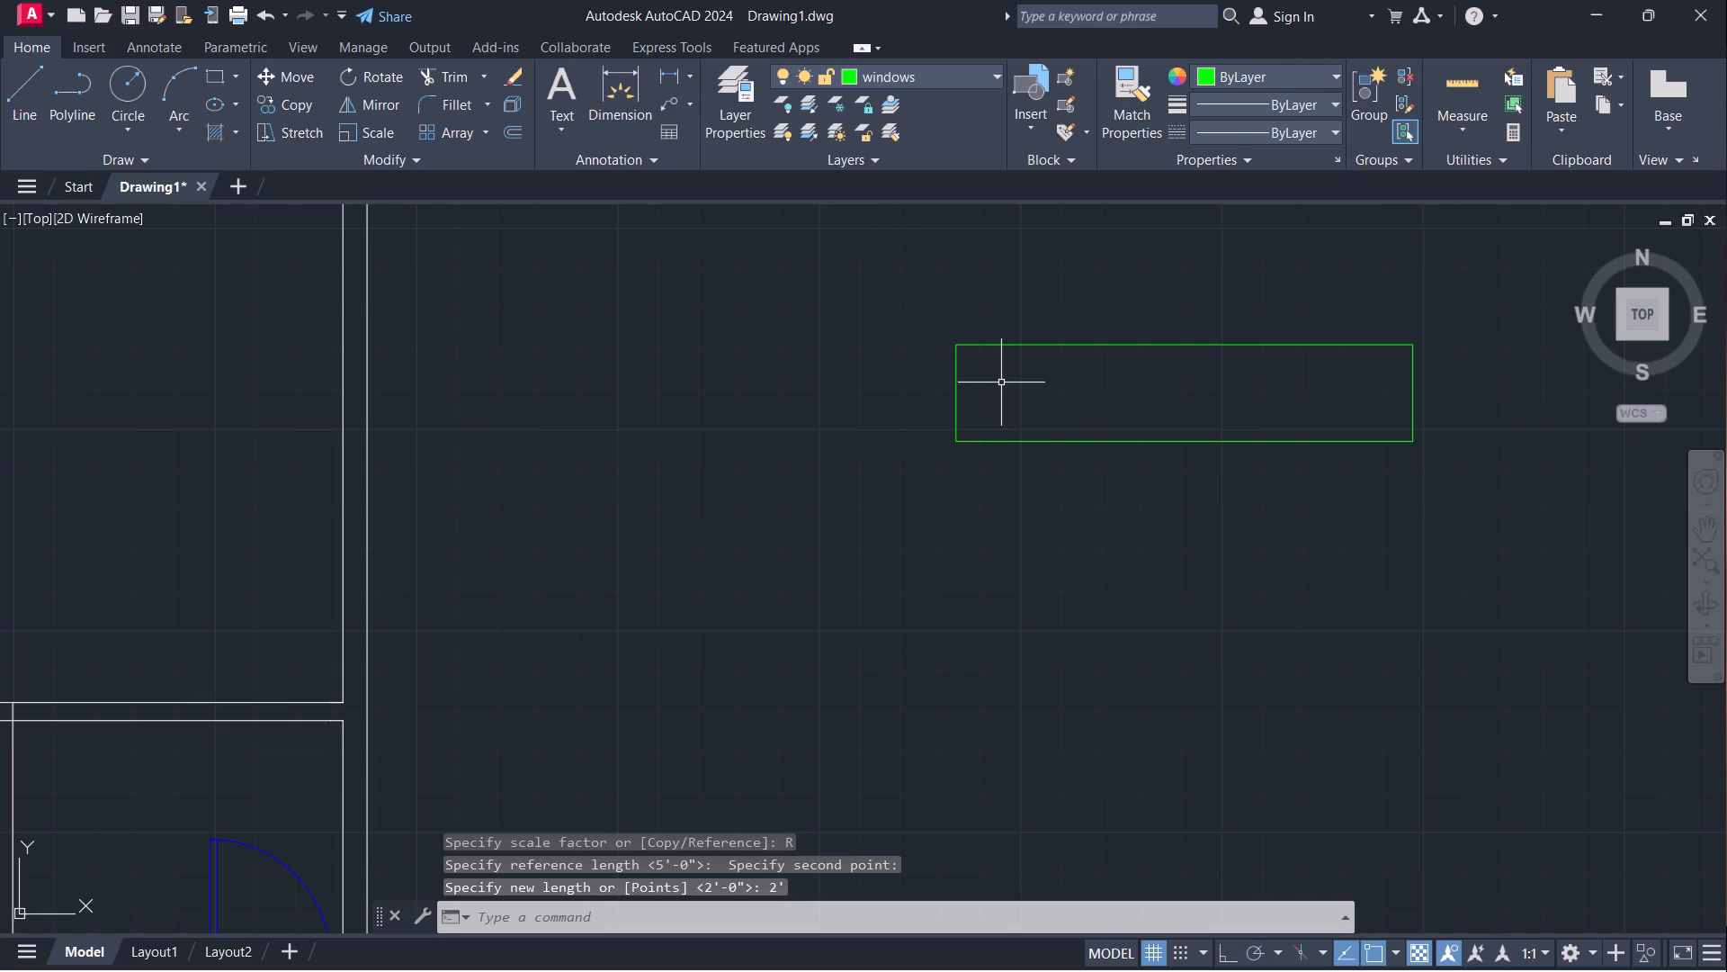
Add a linear dimension for the rectangle's length just above its top edge.
{"action": "middle_click_drag", "start_coordinate": [1003, 382], "coordinate": [738, 403]}
{"action": "left_click", "coordinate": [671, 76]}
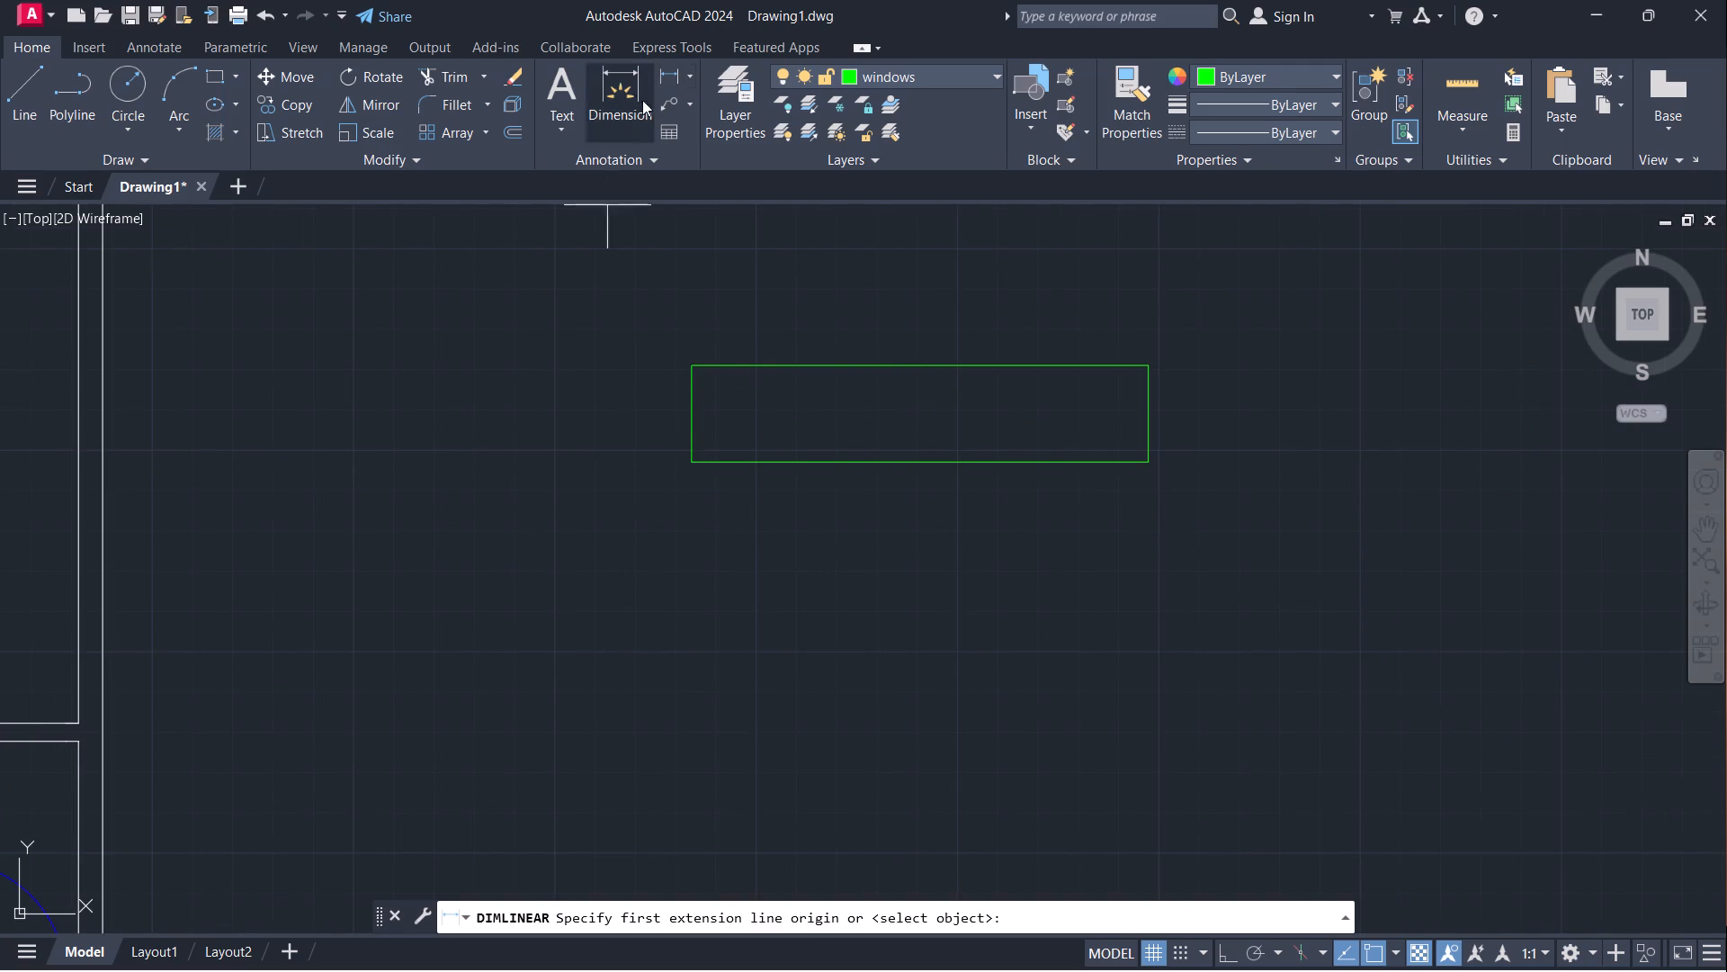
{"action": "left_click", "coordinate": [689, 356]}
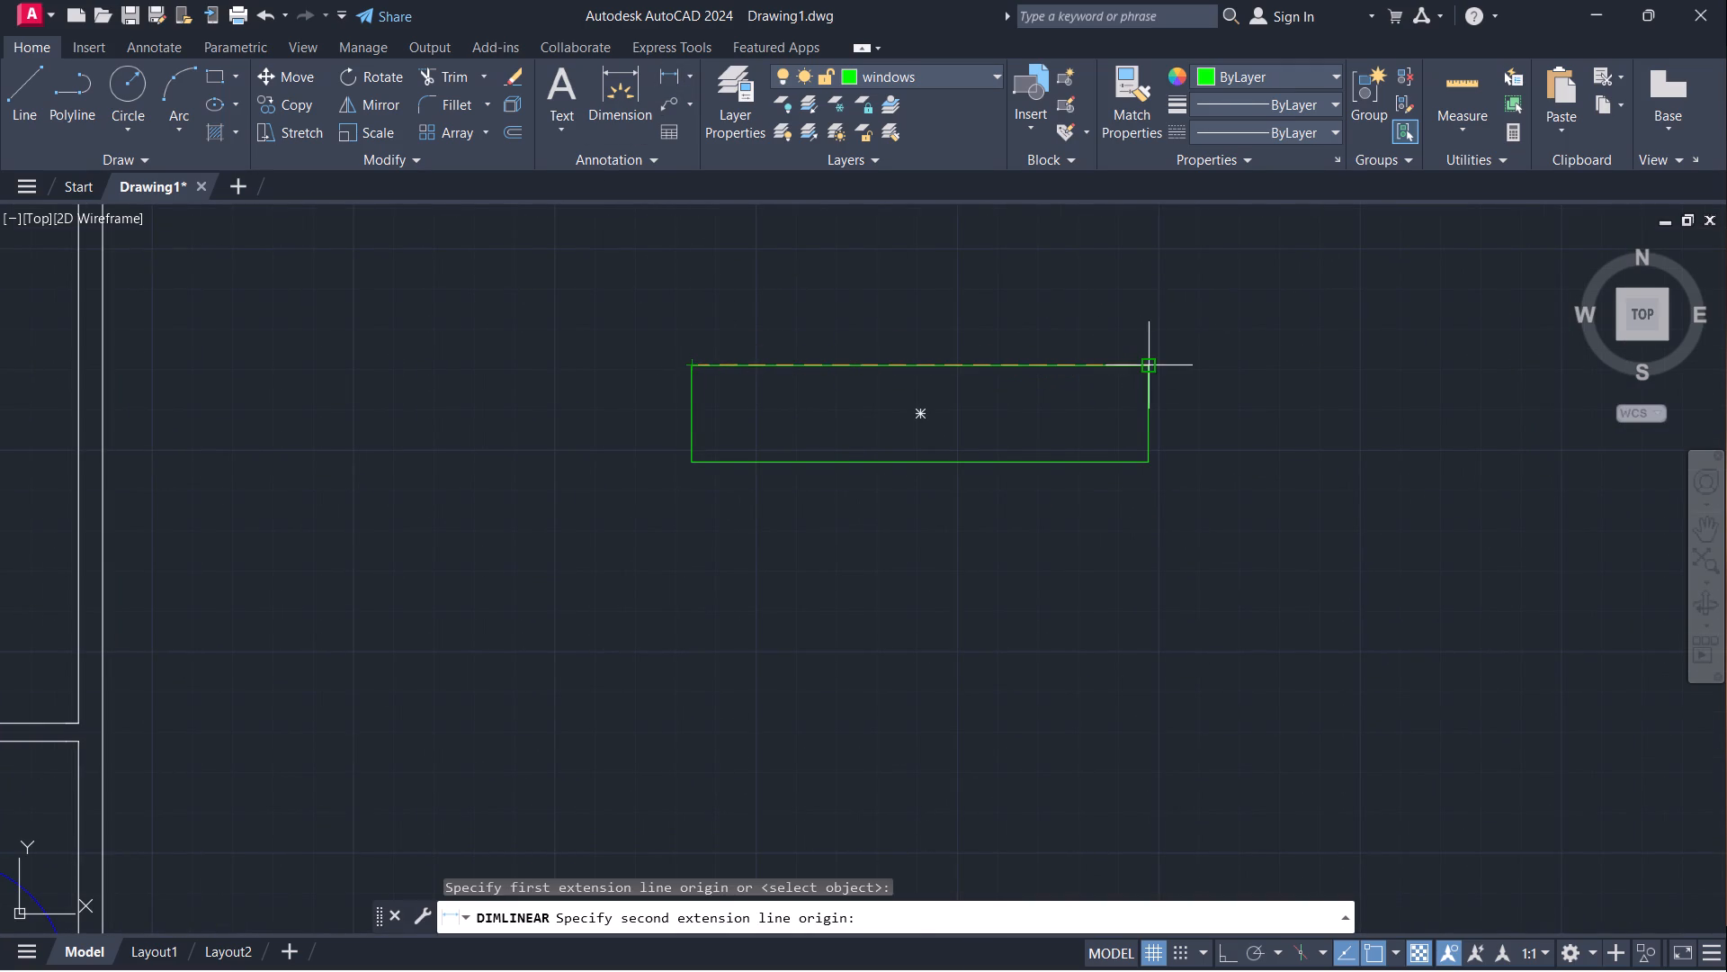
{"action": "left_click", "coordinate": [1148, 364]}
{"action": "left_click", "coordinate": [1100, 329]}
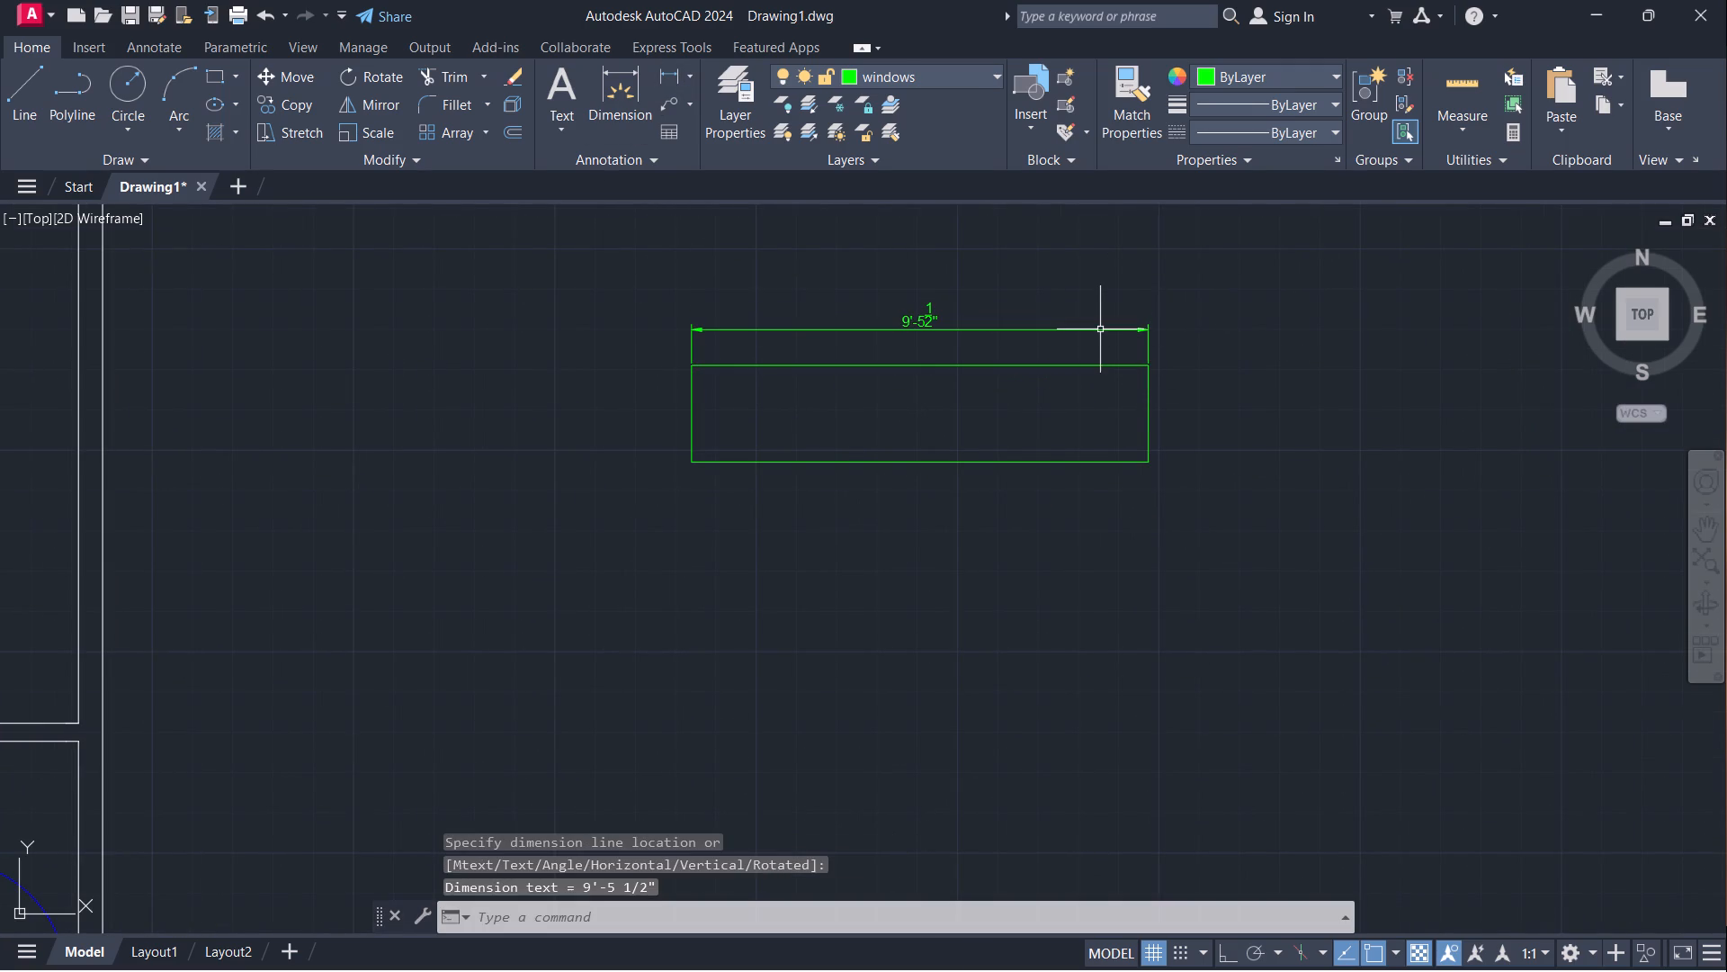
Explode the green rectangle into separate lines.
{"action": "left_click", "coordinate": [693, 382]}
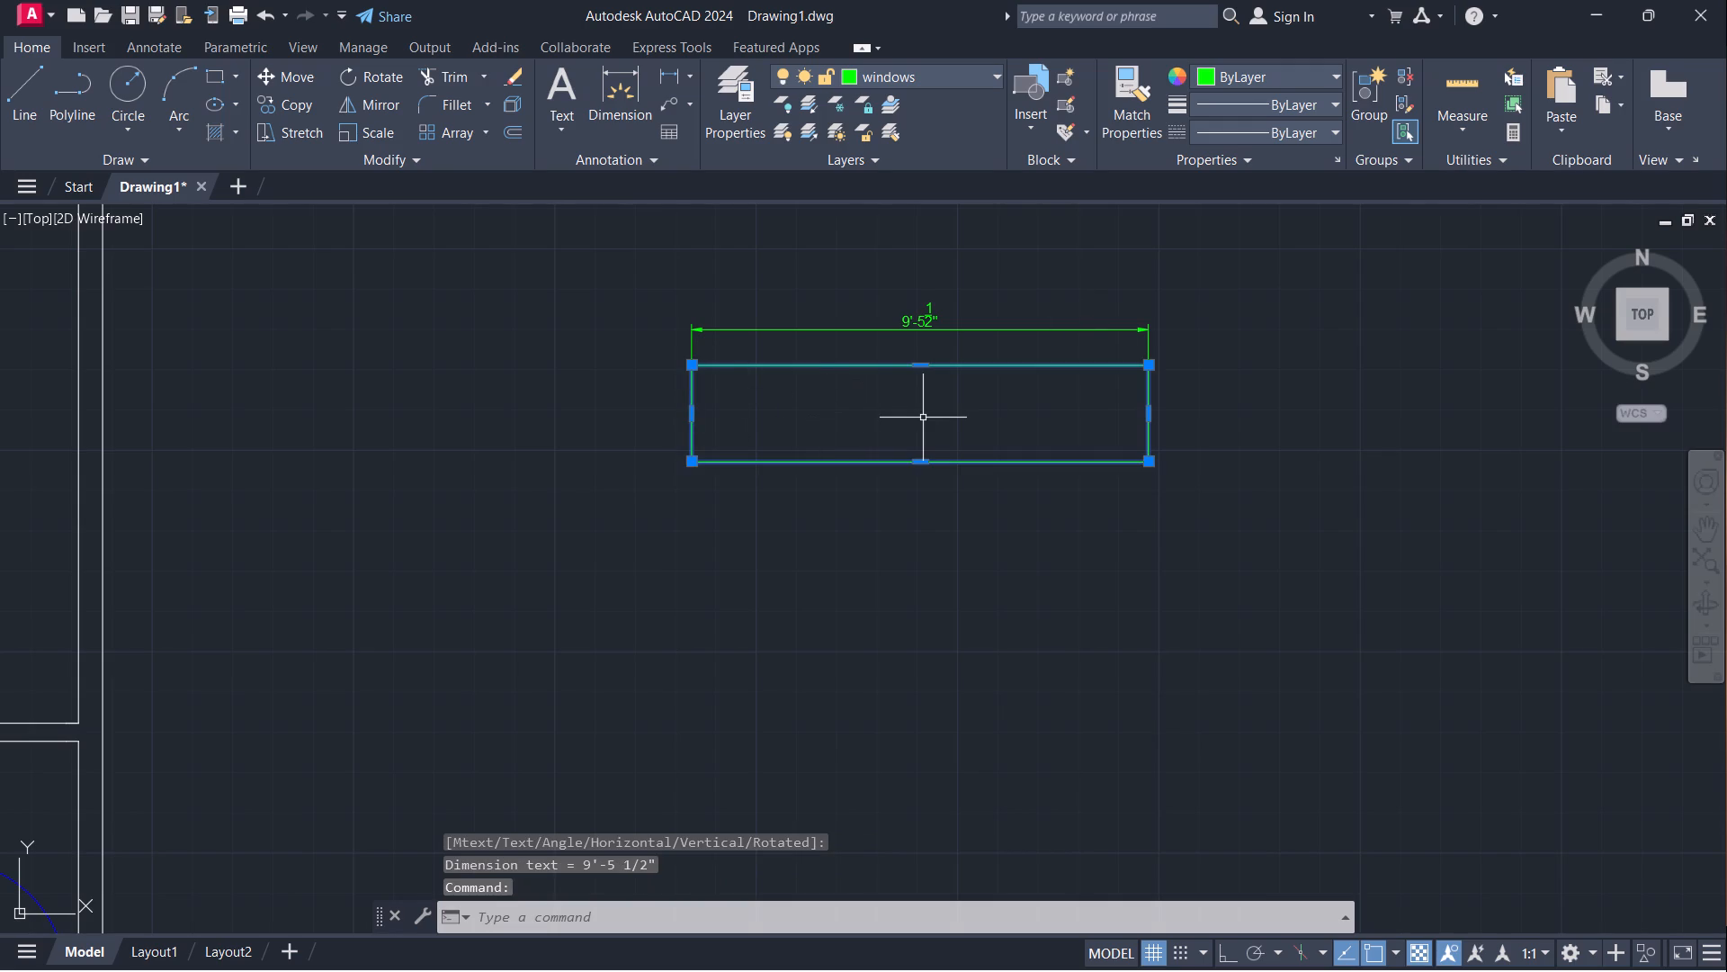
{"action": "key", "text": "x"}
{"action": "key", "text": "Return"}
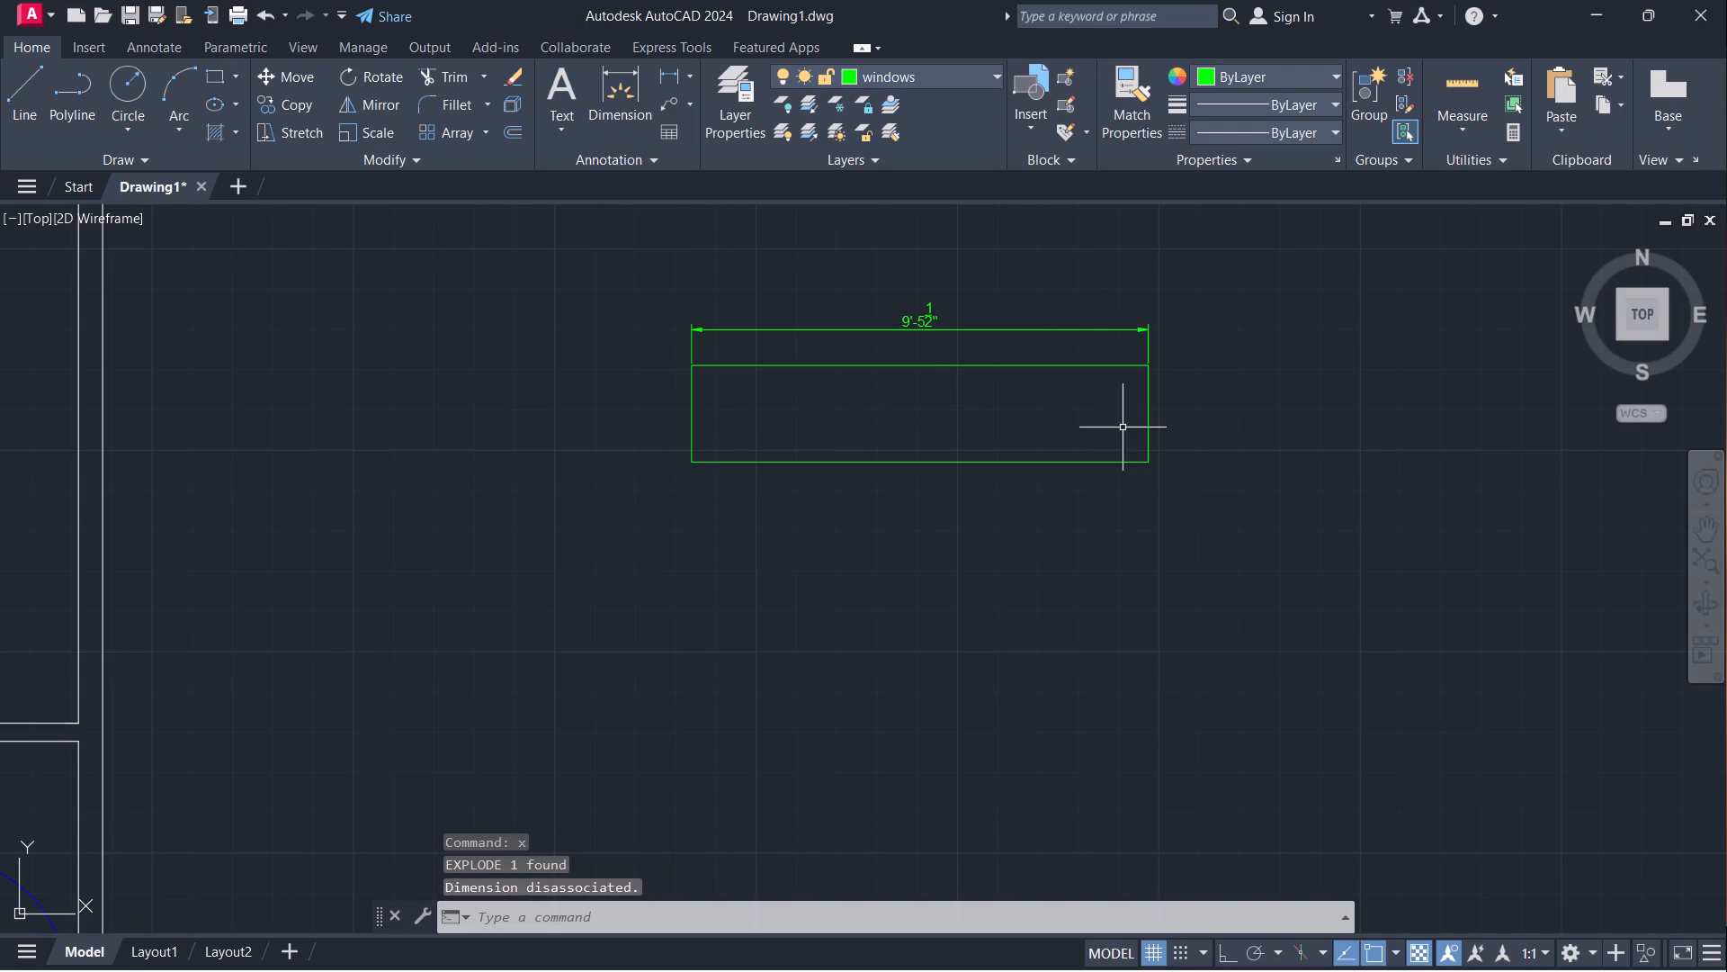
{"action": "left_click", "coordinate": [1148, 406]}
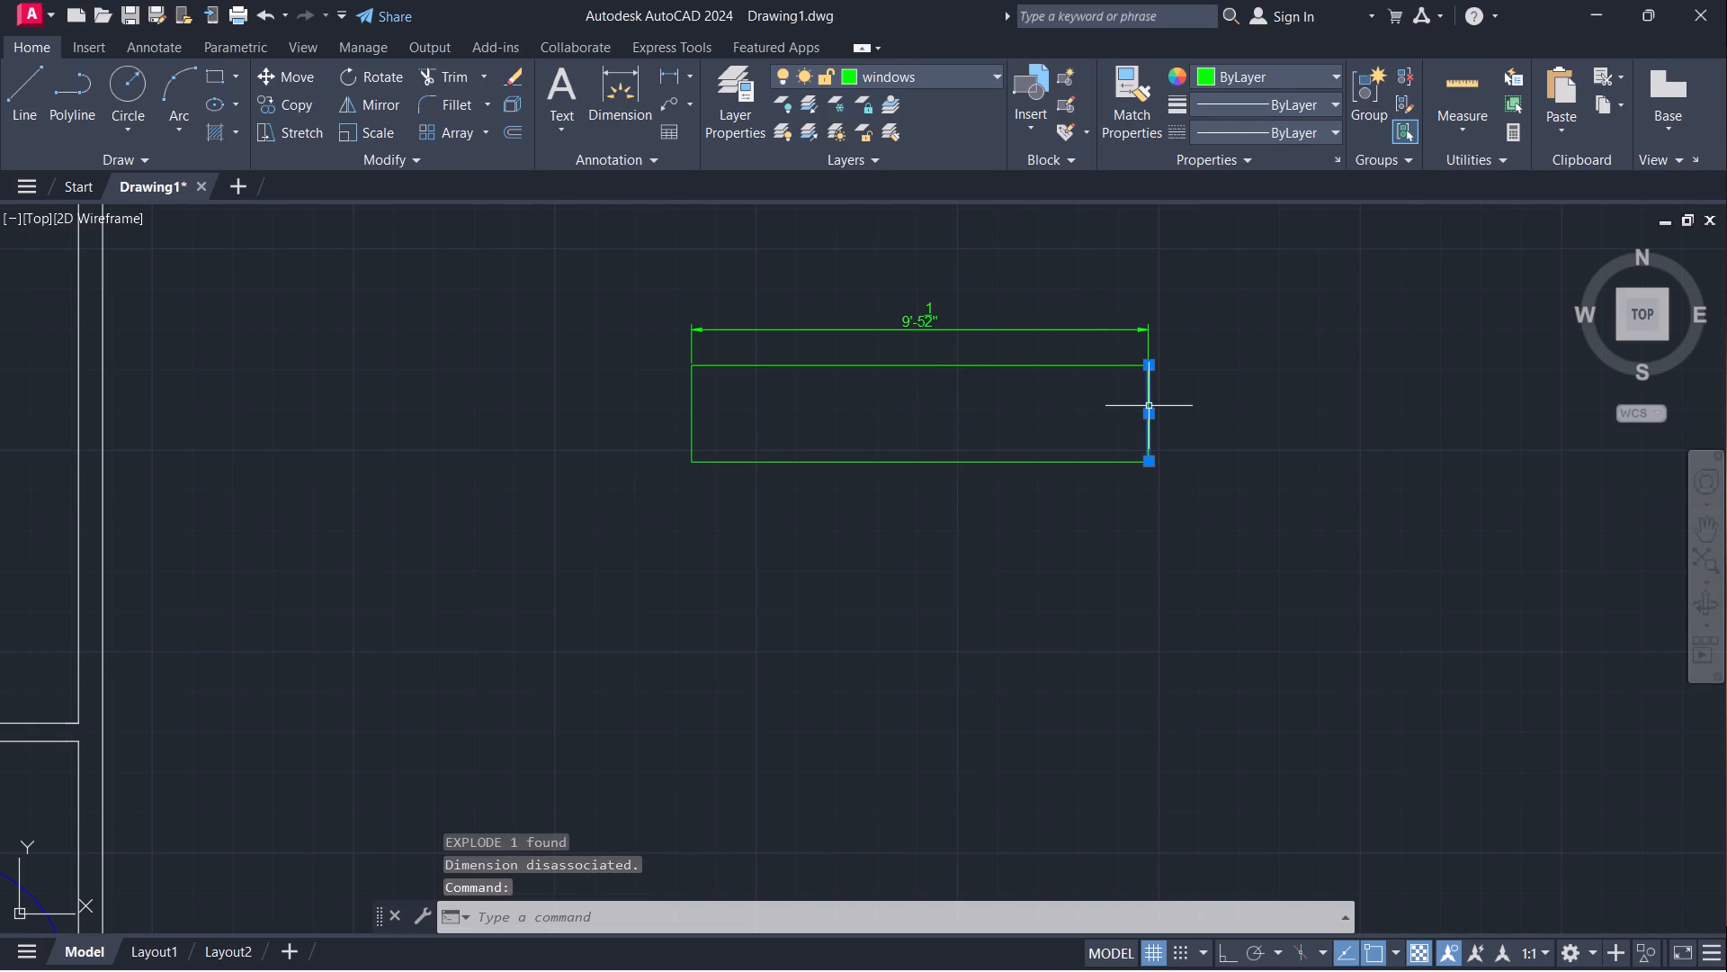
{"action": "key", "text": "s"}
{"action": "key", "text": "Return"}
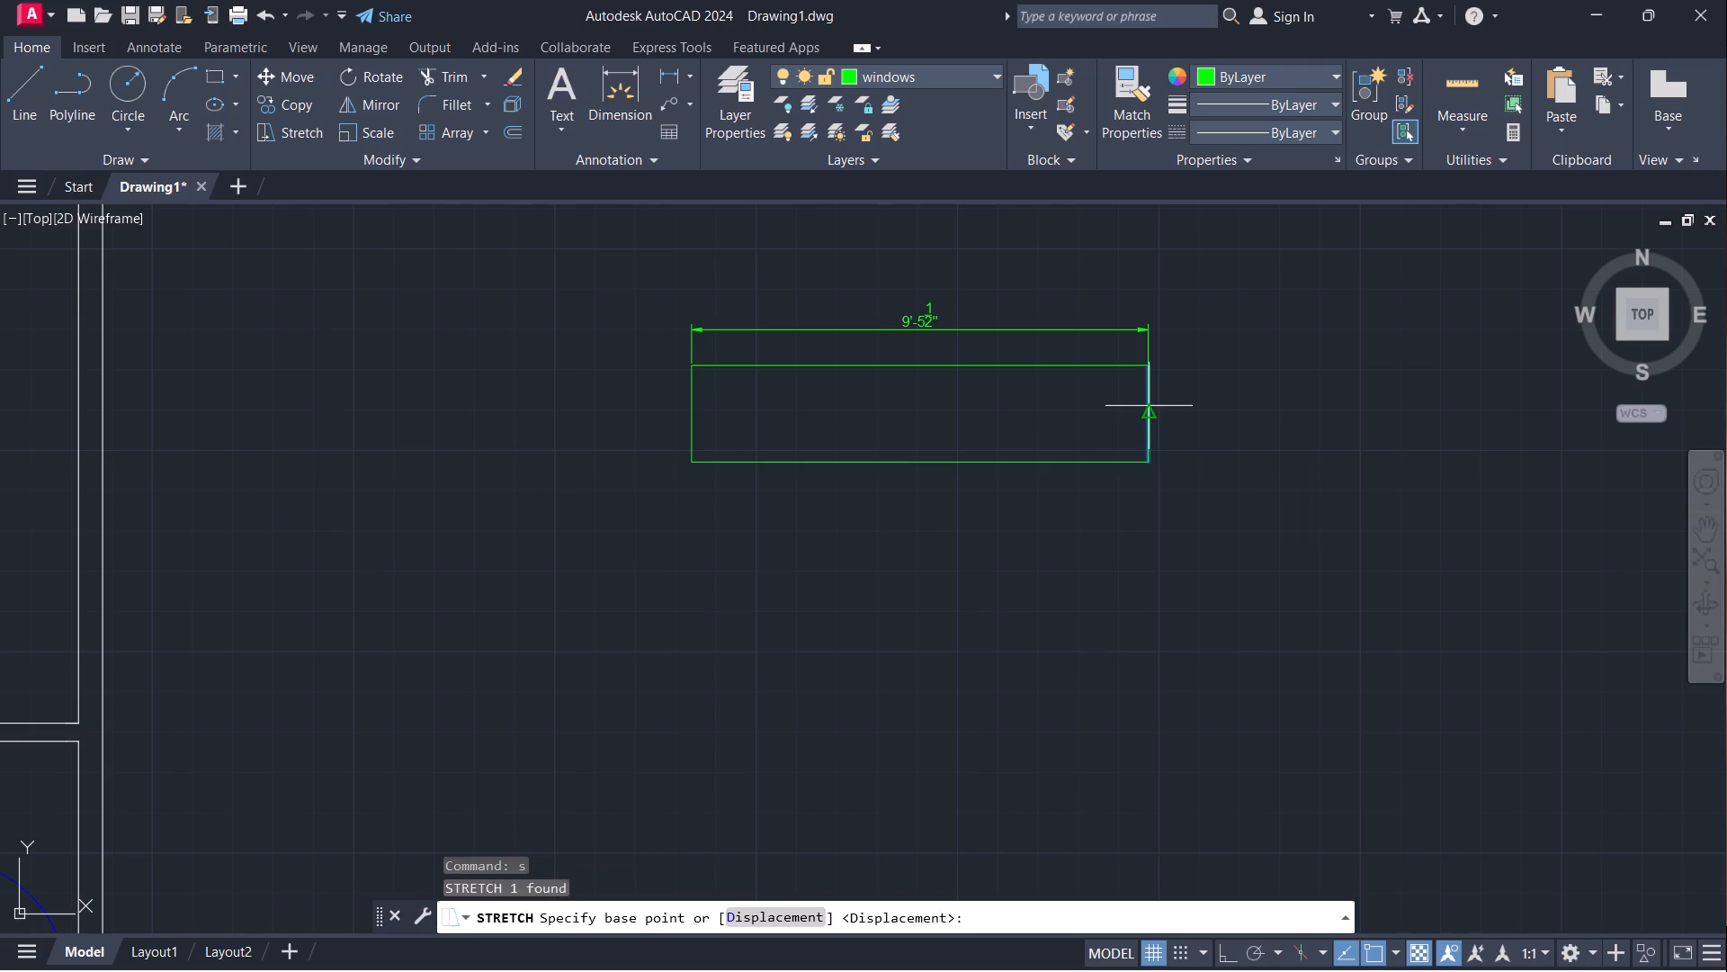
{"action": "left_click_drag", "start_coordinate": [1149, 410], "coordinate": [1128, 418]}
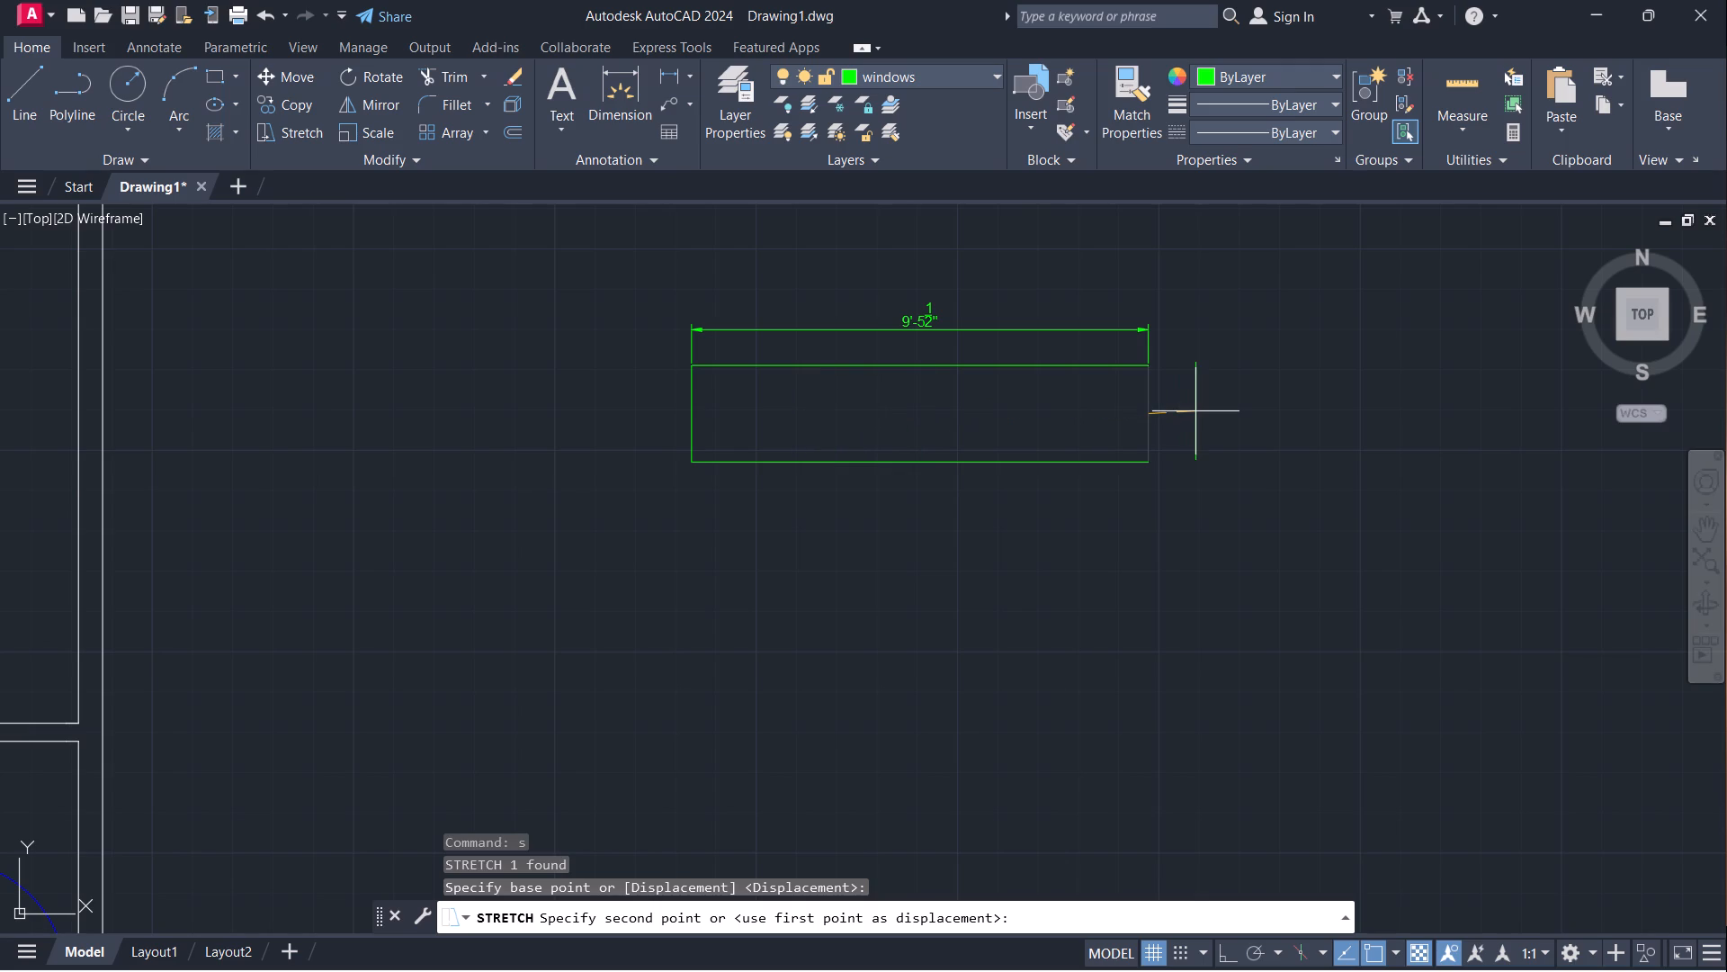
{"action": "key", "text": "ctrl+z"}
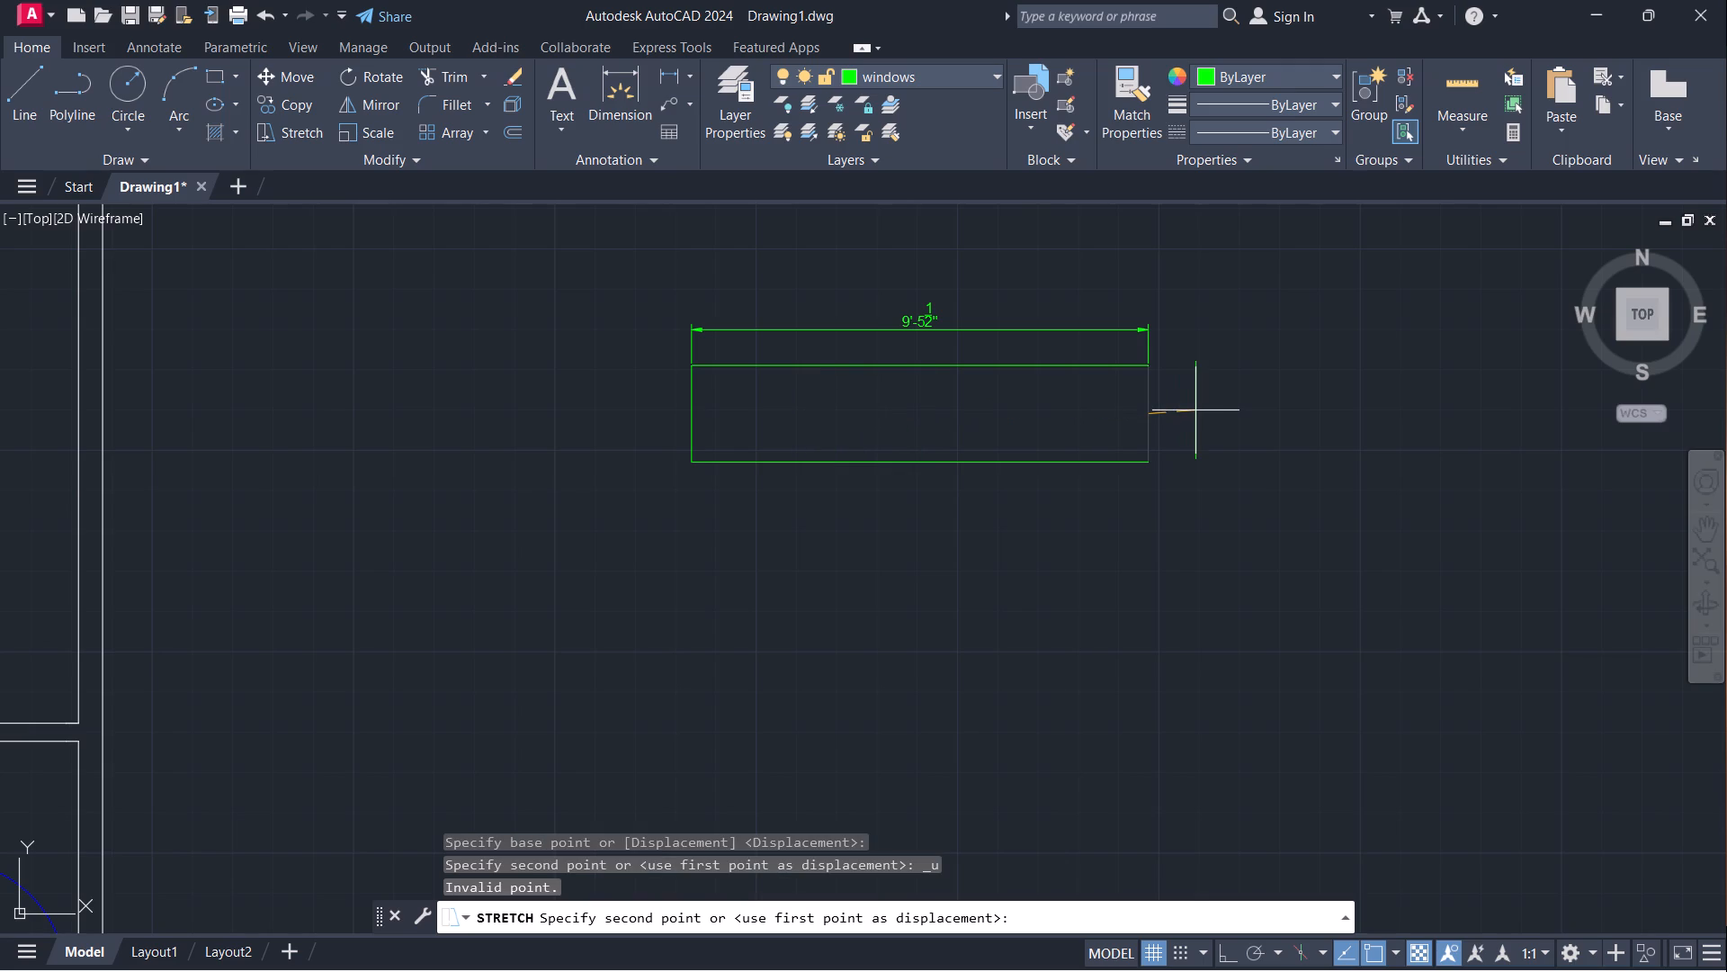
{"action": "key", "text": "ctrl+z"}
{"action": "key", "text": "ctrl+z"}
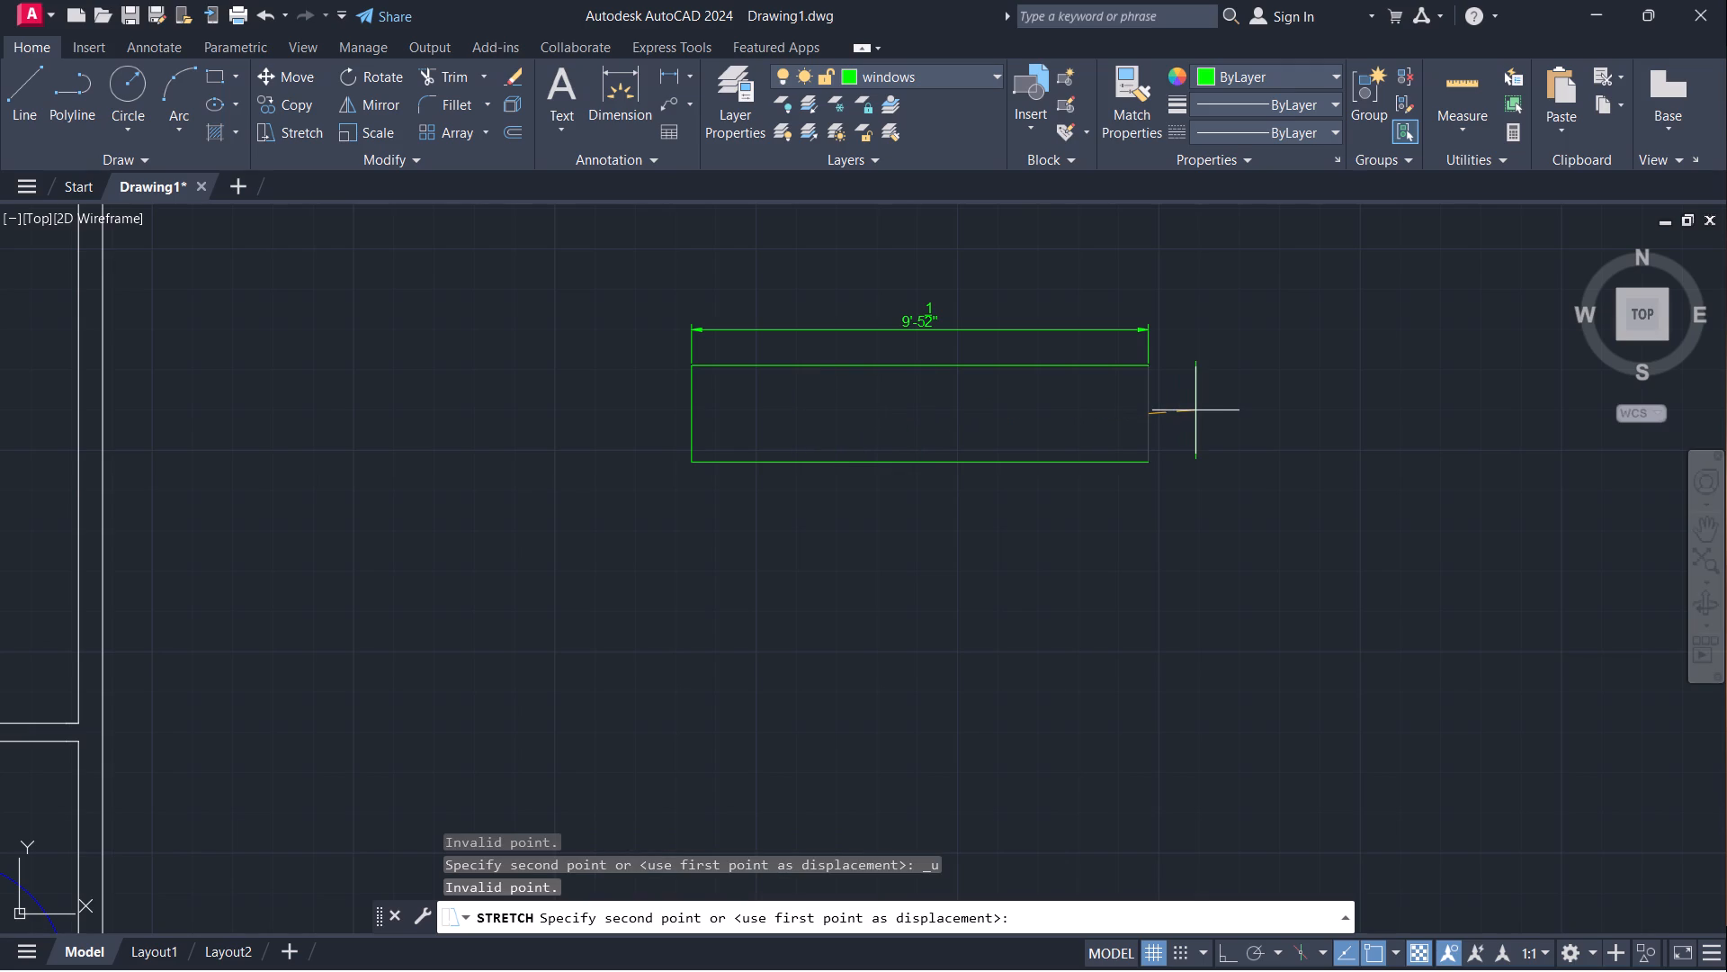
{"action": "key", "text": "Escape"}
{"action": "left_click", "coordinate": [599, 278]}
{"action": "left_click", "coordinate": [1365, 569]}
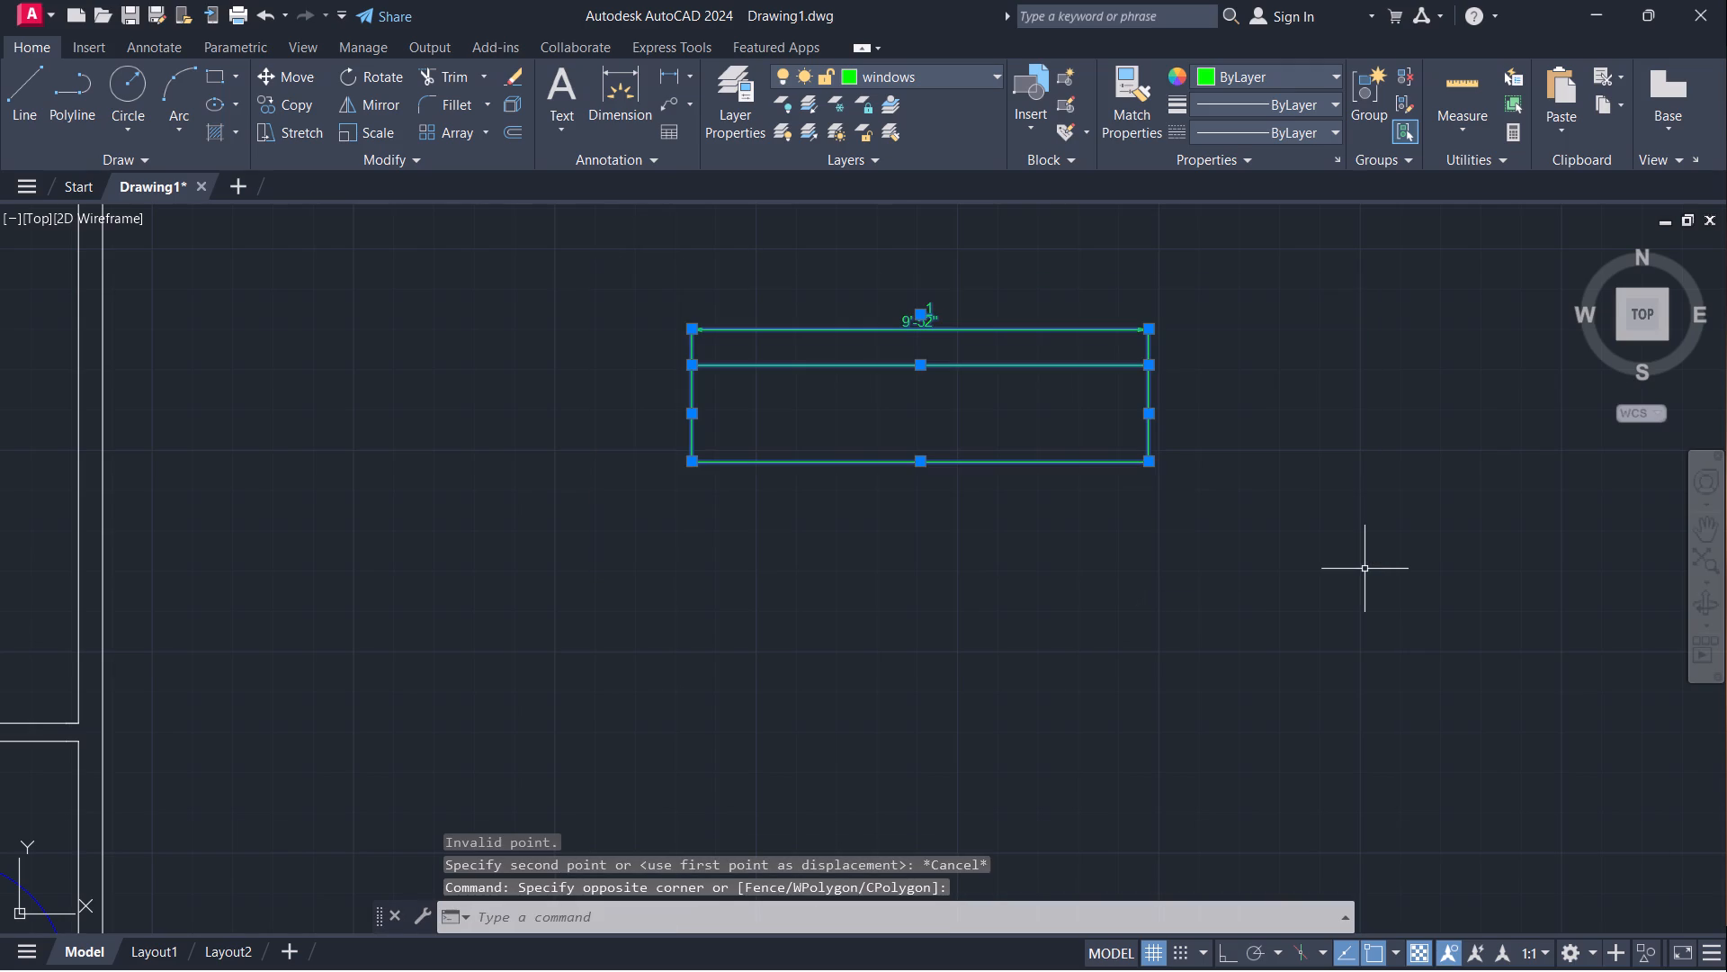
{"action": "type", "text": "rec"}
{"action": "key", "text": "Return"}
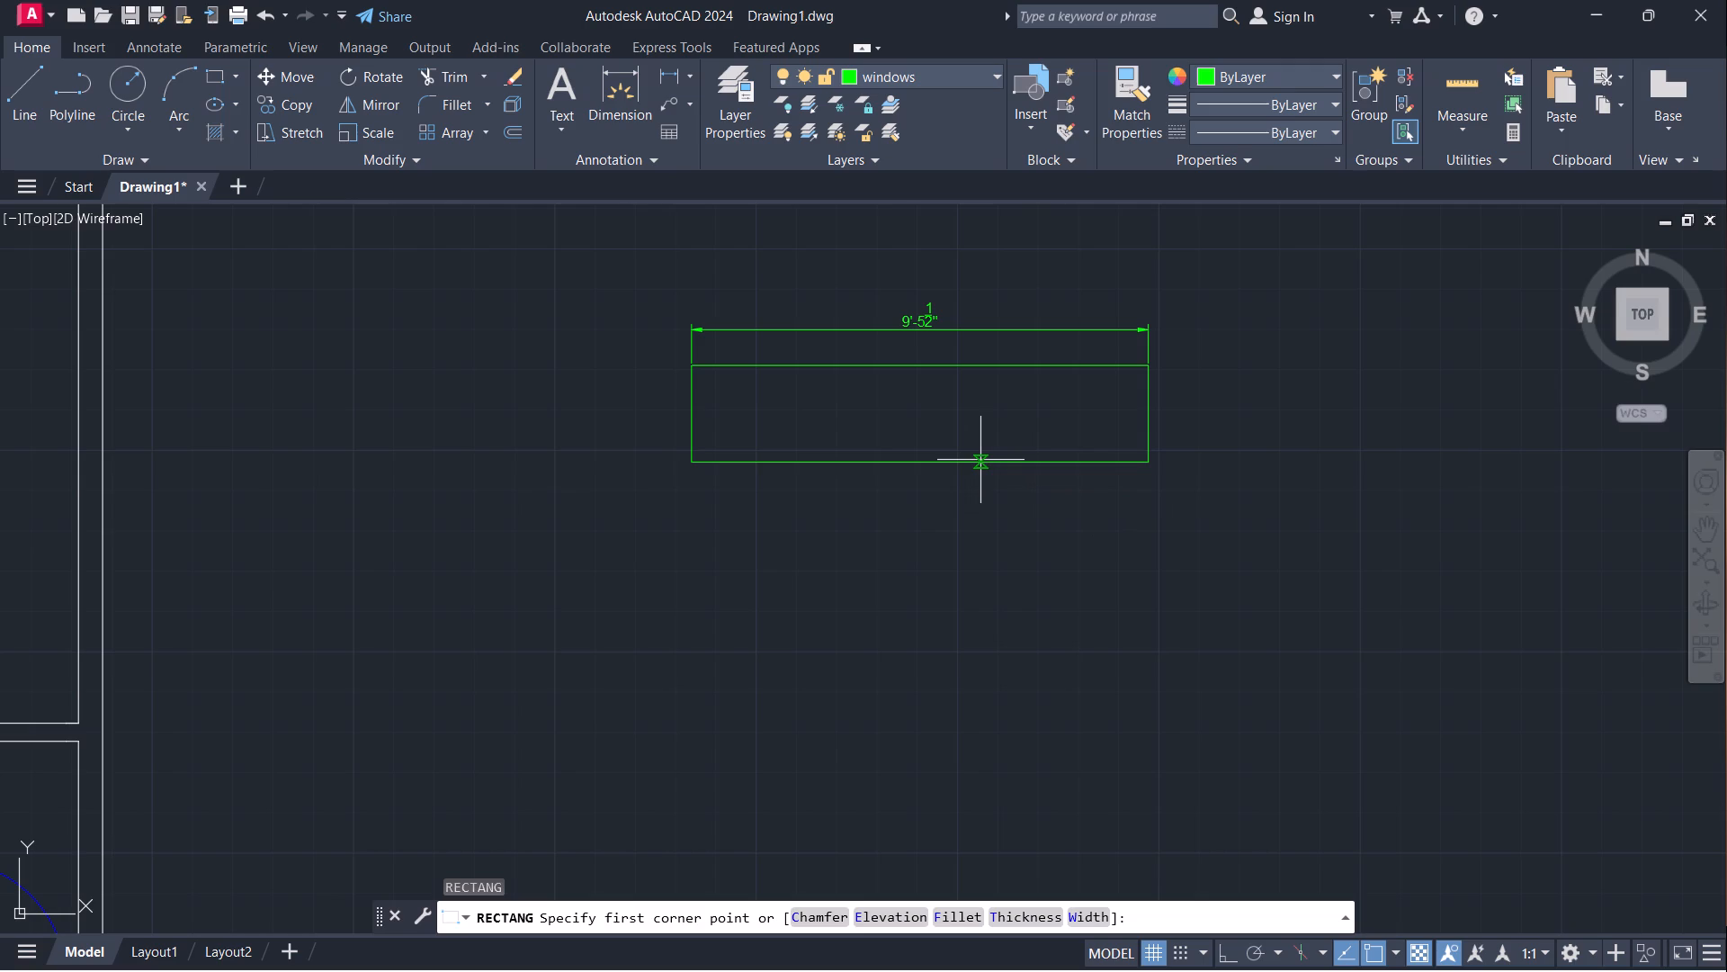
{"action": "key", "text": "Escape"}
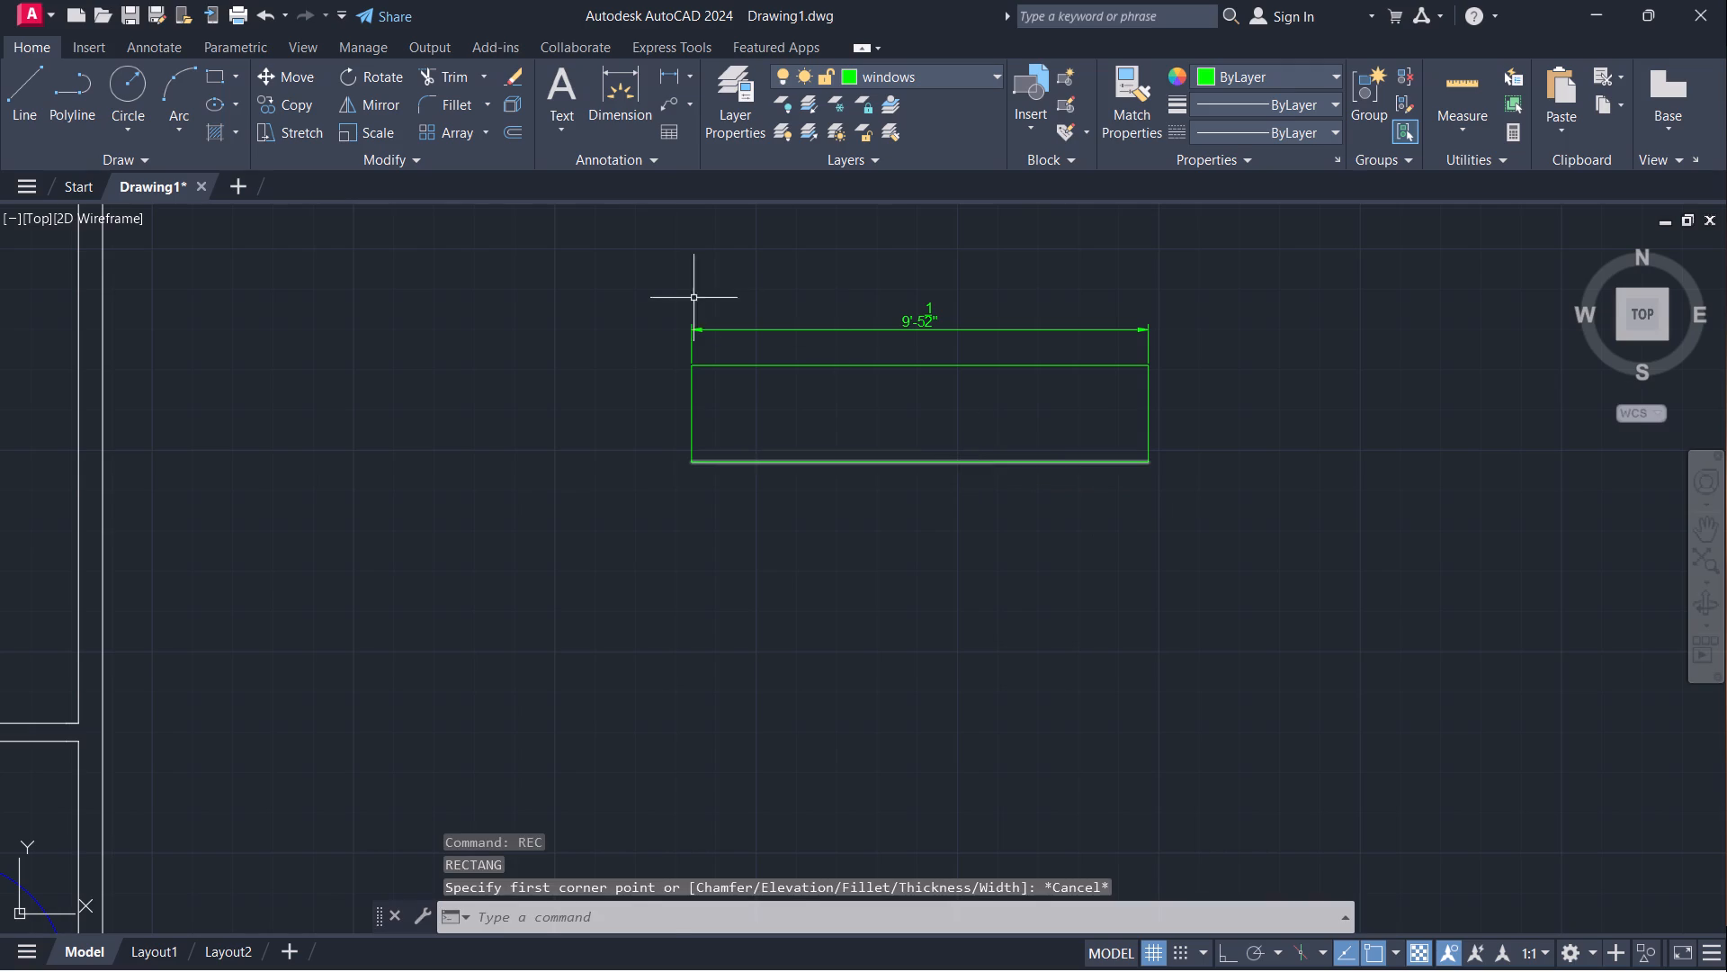
Erase the exploded green rectangle's lines together with the length dimension above them.
{"action": "left_click_drag", "start_coordinate": [557, 226], "coordinate": [588, 250]}
{"action": "left_click", "coordinate": [1314, 635]}
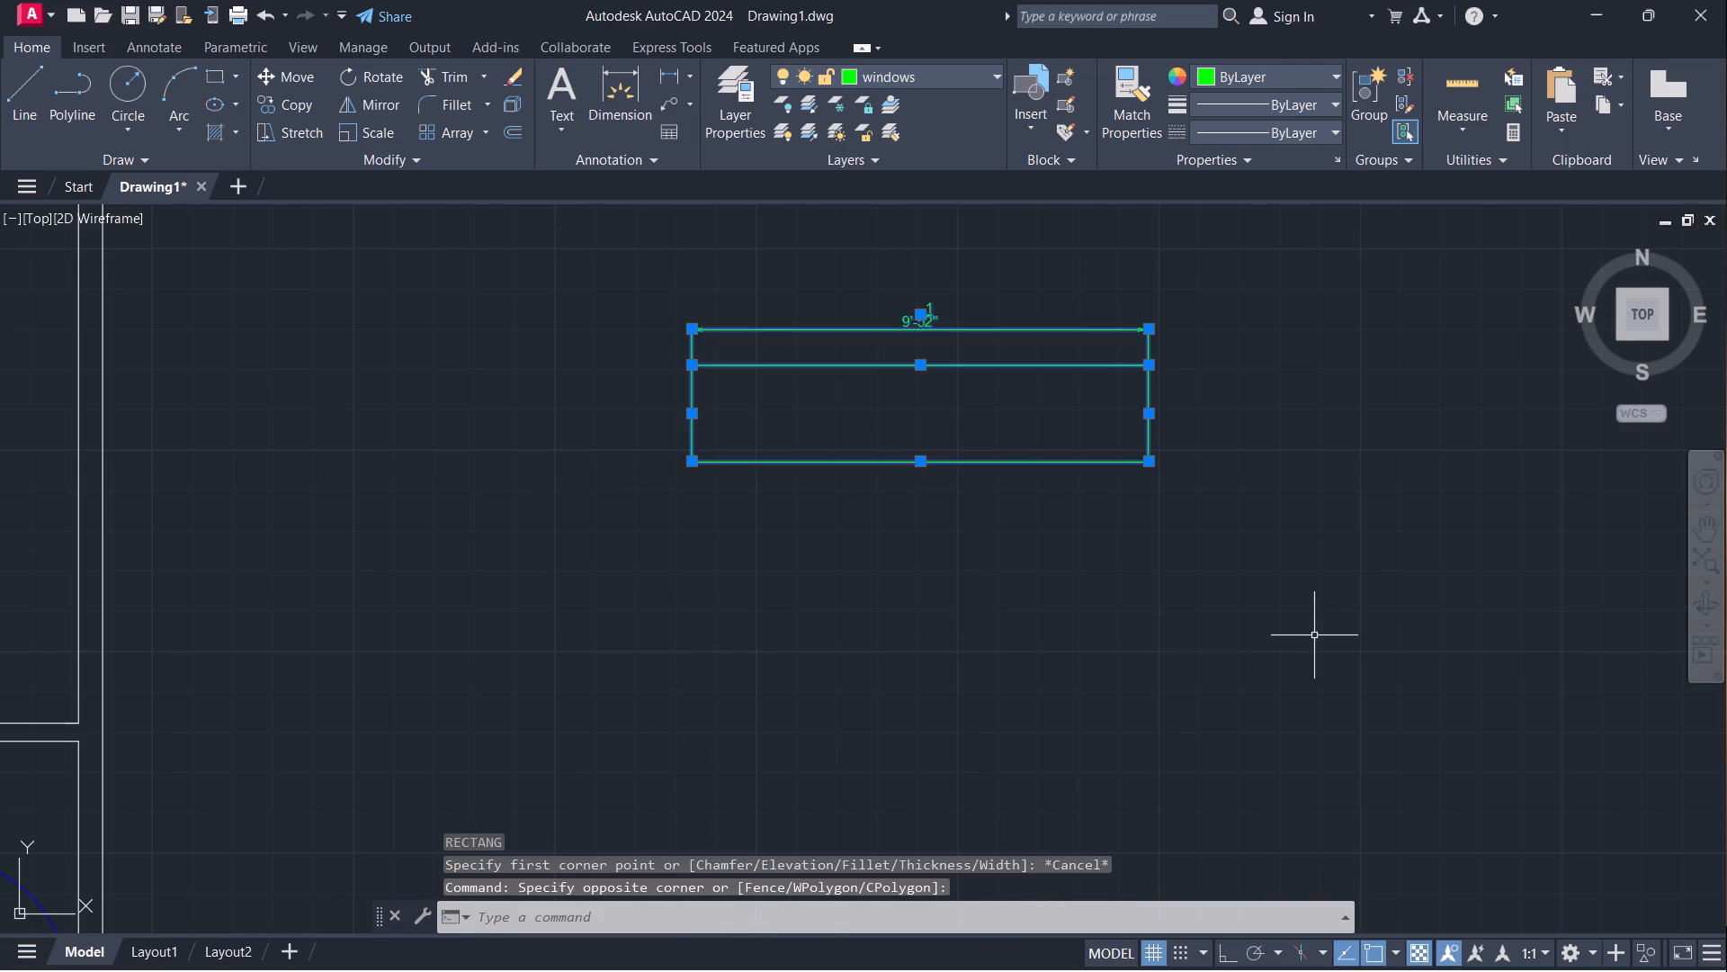
{"action": "key", "text": "e"}
{"action": "key", "text": "Return"}
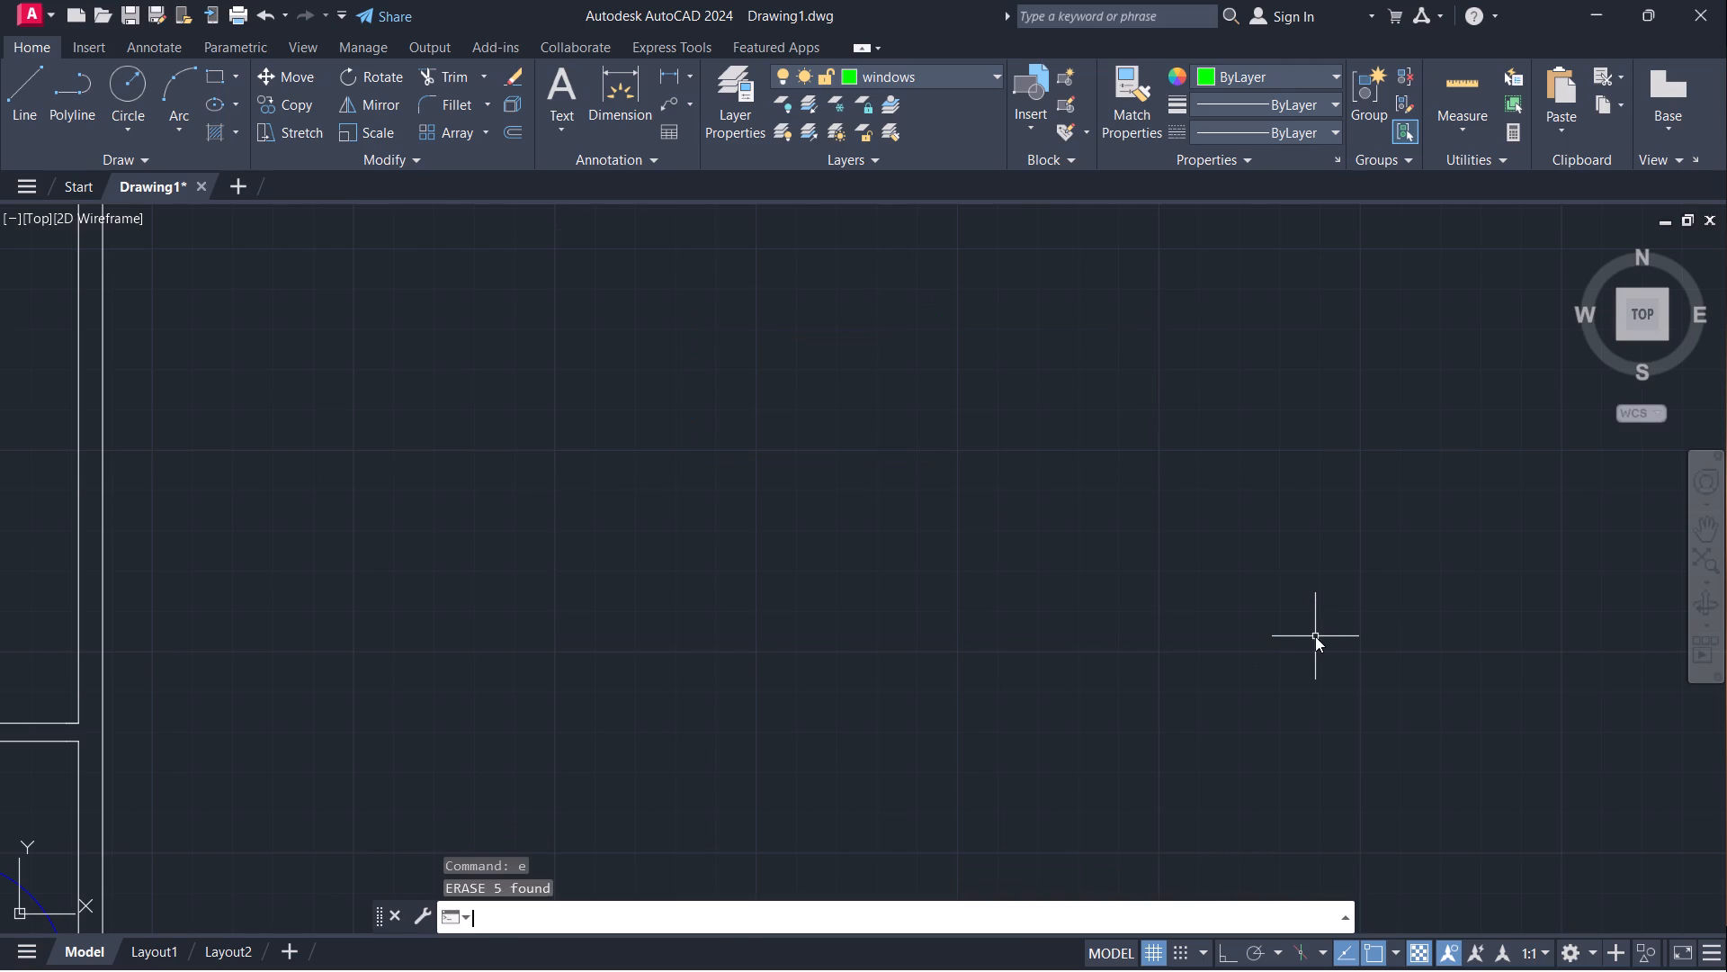
Draw a small, thin horizontal rectangle on the windows layer in the empty space east of the plan's outer wall.
{"action": "middle_click_drag", "start_coordinate": [622, 490], "coordinate": [1046, 502]}
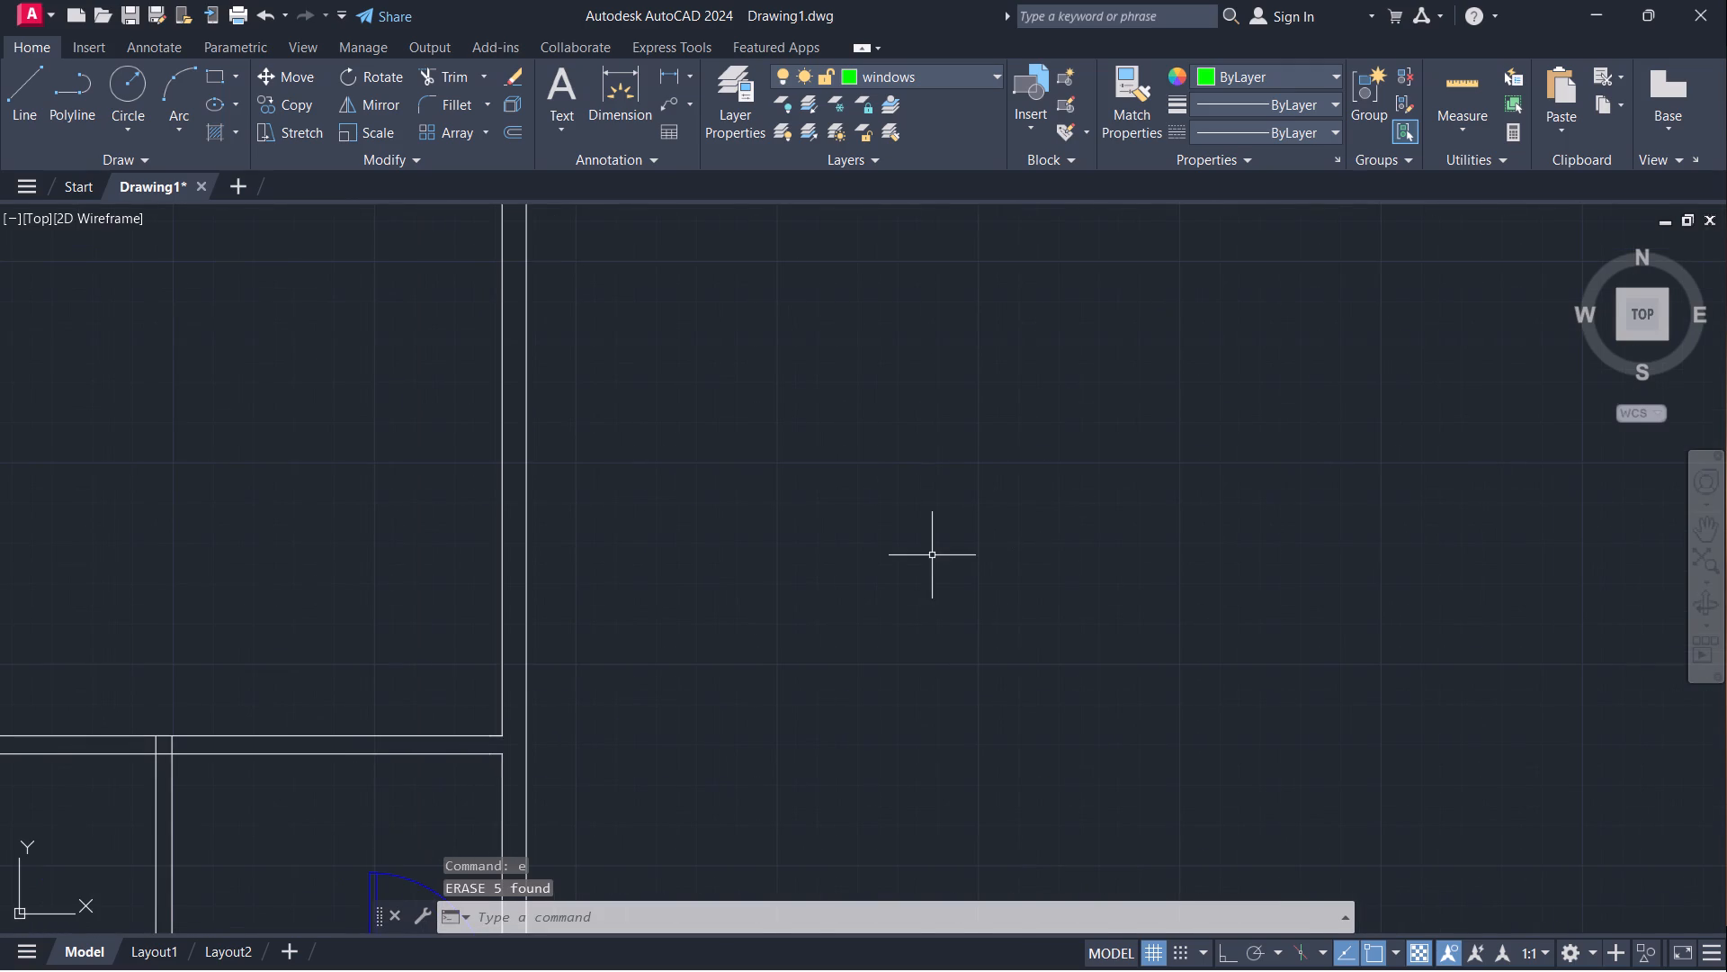
{"action": "type", "text": "rec"}
{"action": "key", "text": "Return"}
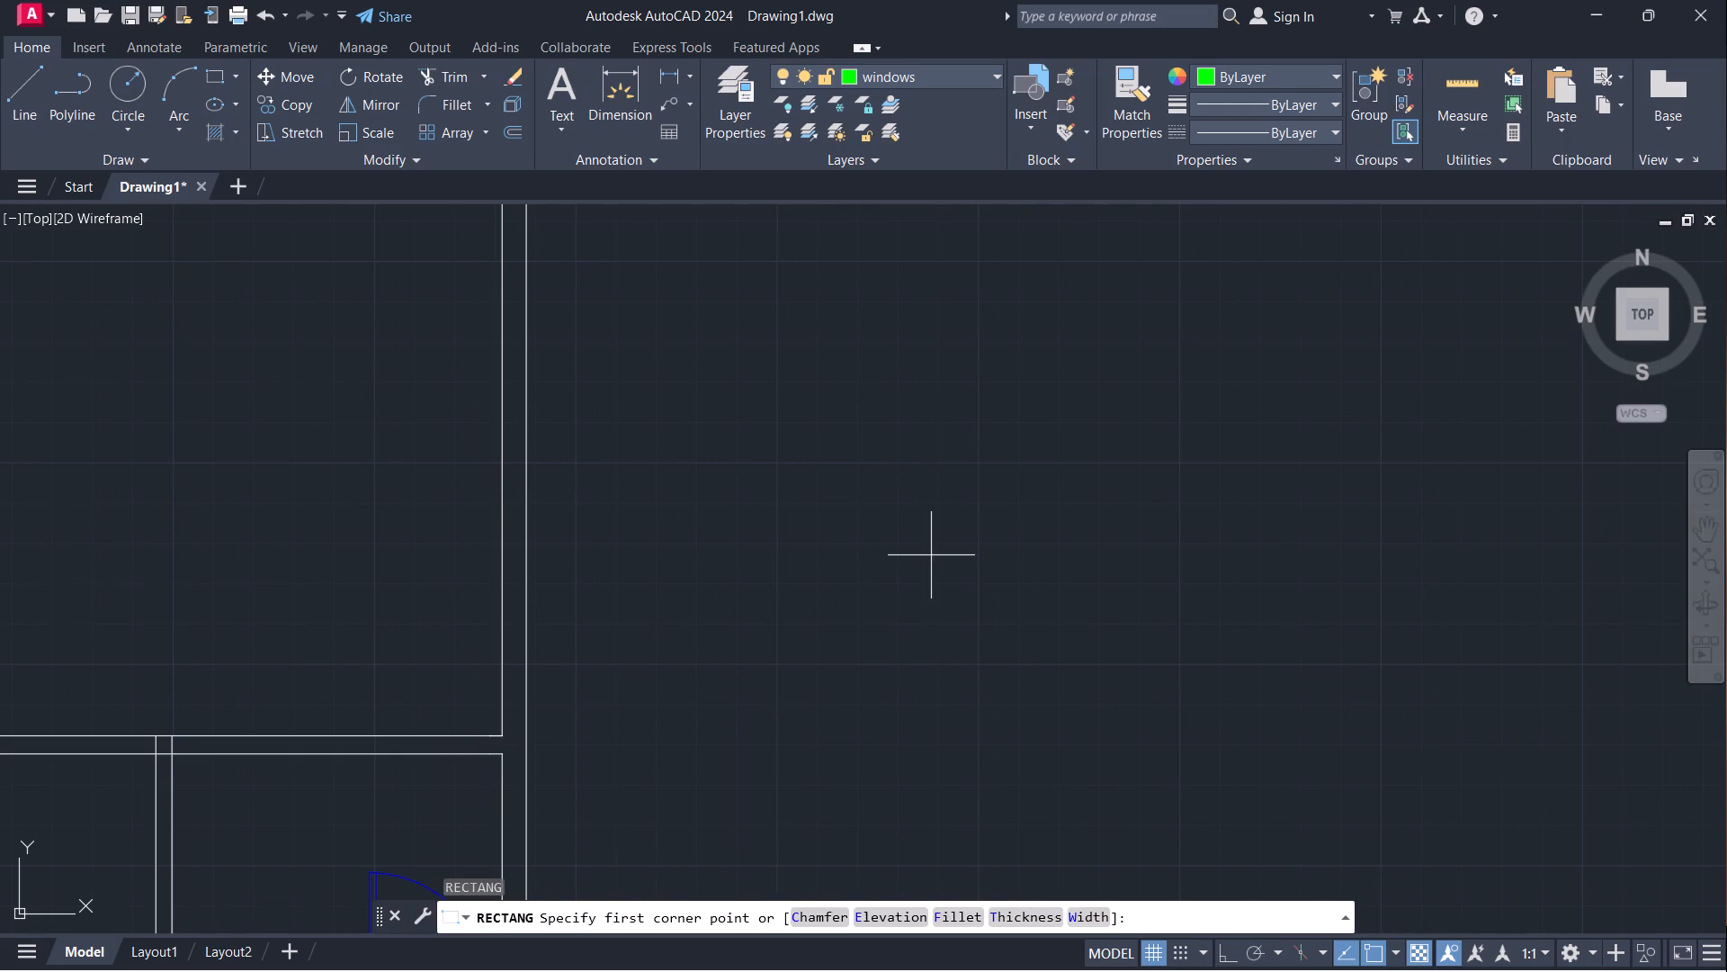
{"action": "left_click", "coordinate": [783, 409]}
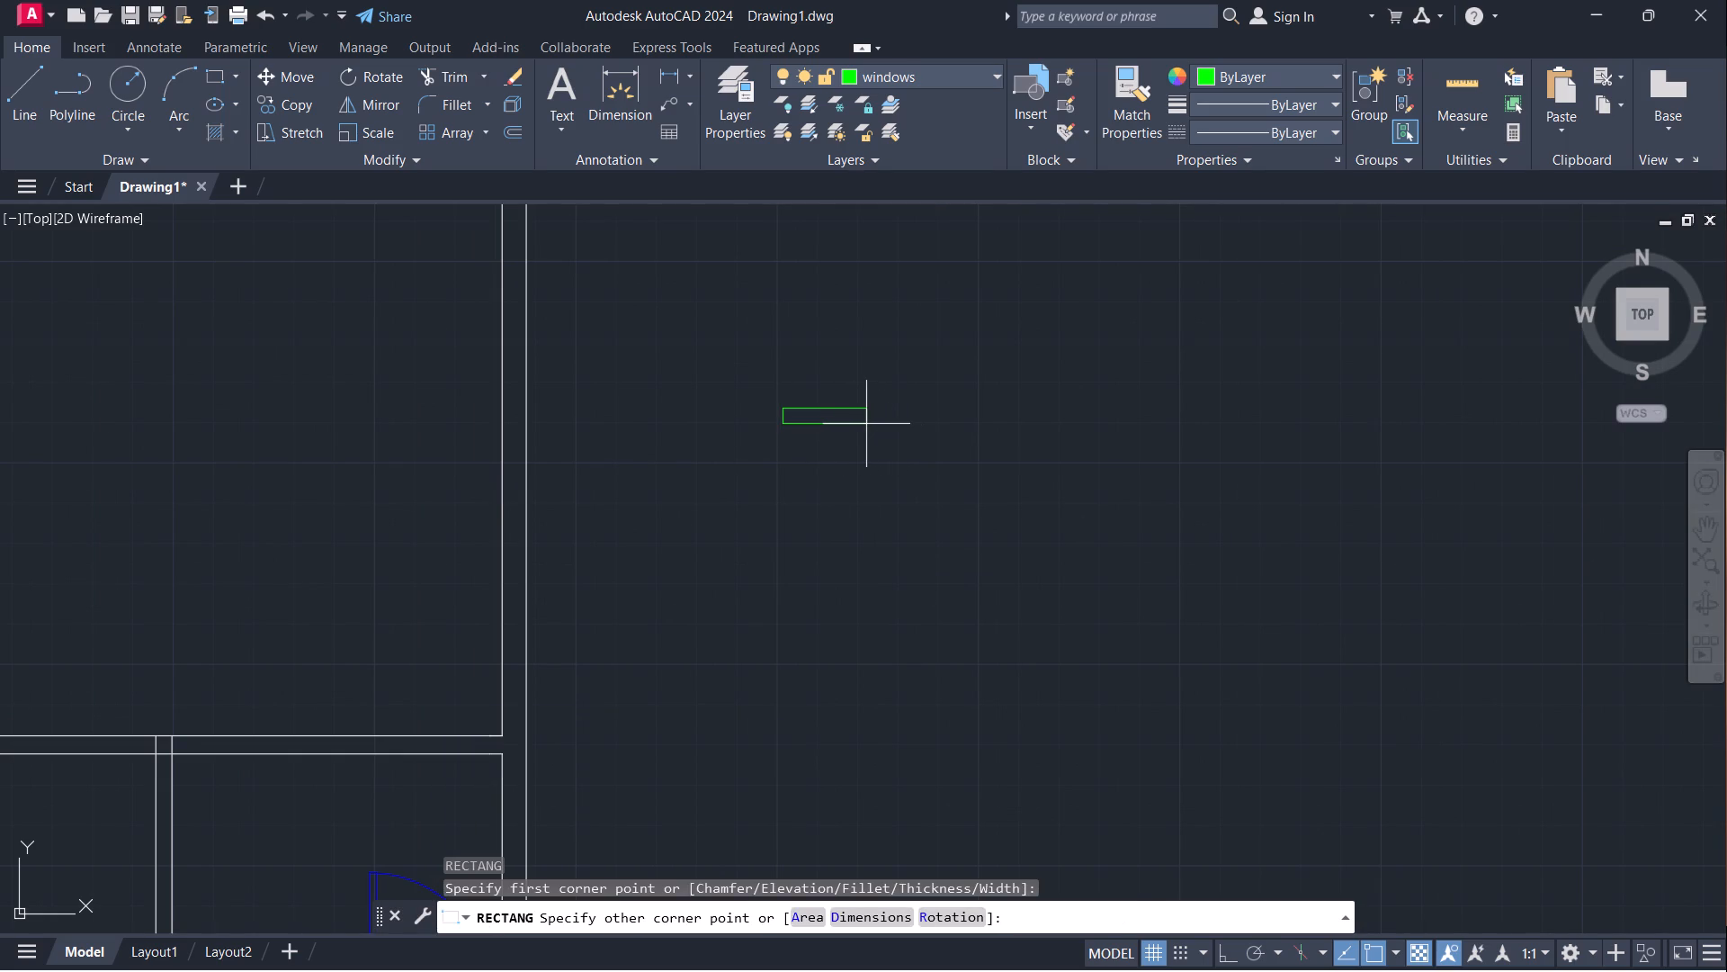
{"action": "left_click", "coordinate": [866, 422]}
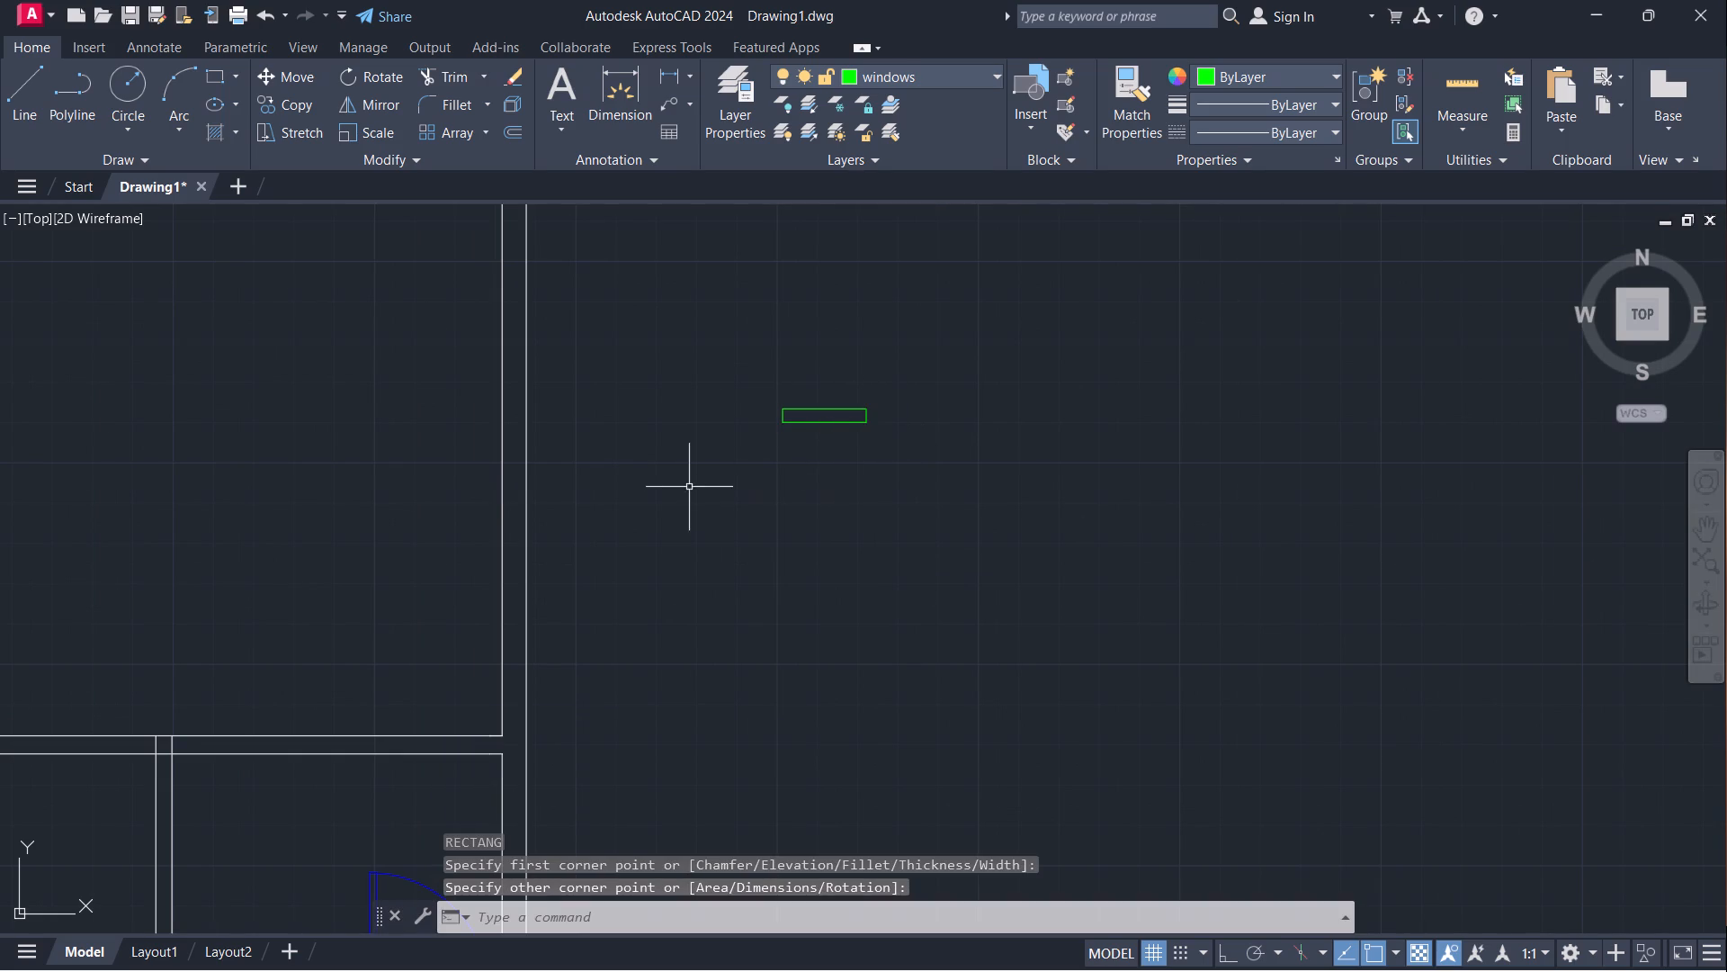